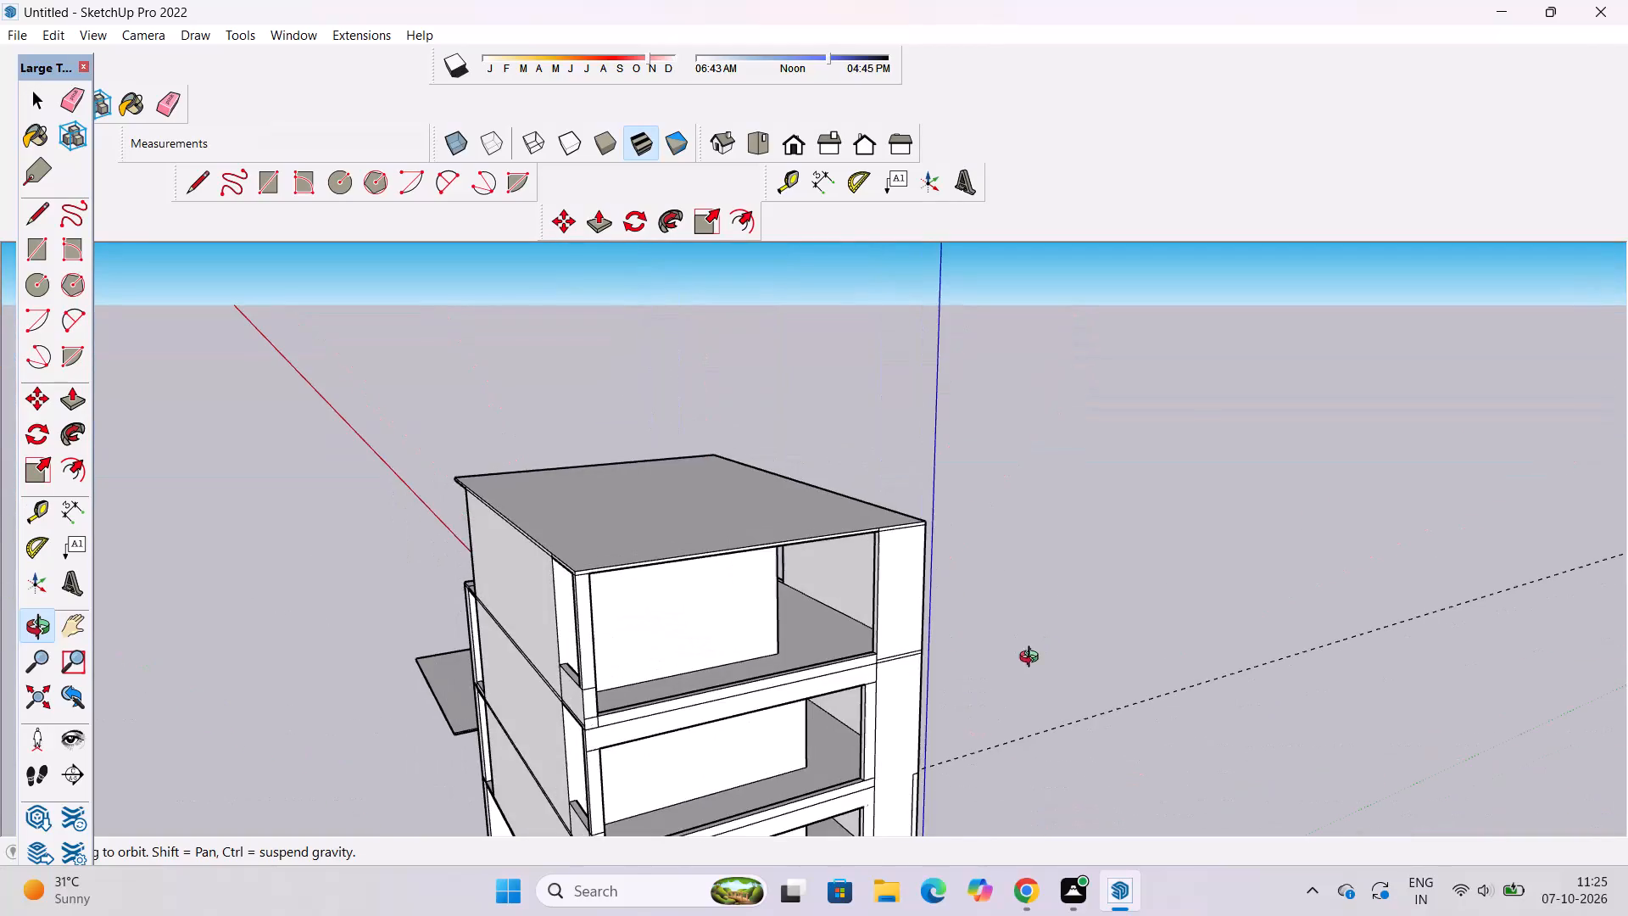
# Examine the building's facades from all sides, checking slabs, beams, posts and end walls for stray lines.
pyautogui.scroll(-6, 713, 643)
pyautogui.moveTo(683, 707); pyautogui.dragTo(942, 707)
pyautogui.scroll(7, 861, 701)
pyautogui.moveTo(1012, 673); pyautogui.dragTo(720, 673)
pyautogui.scroll(2, 635, 679)
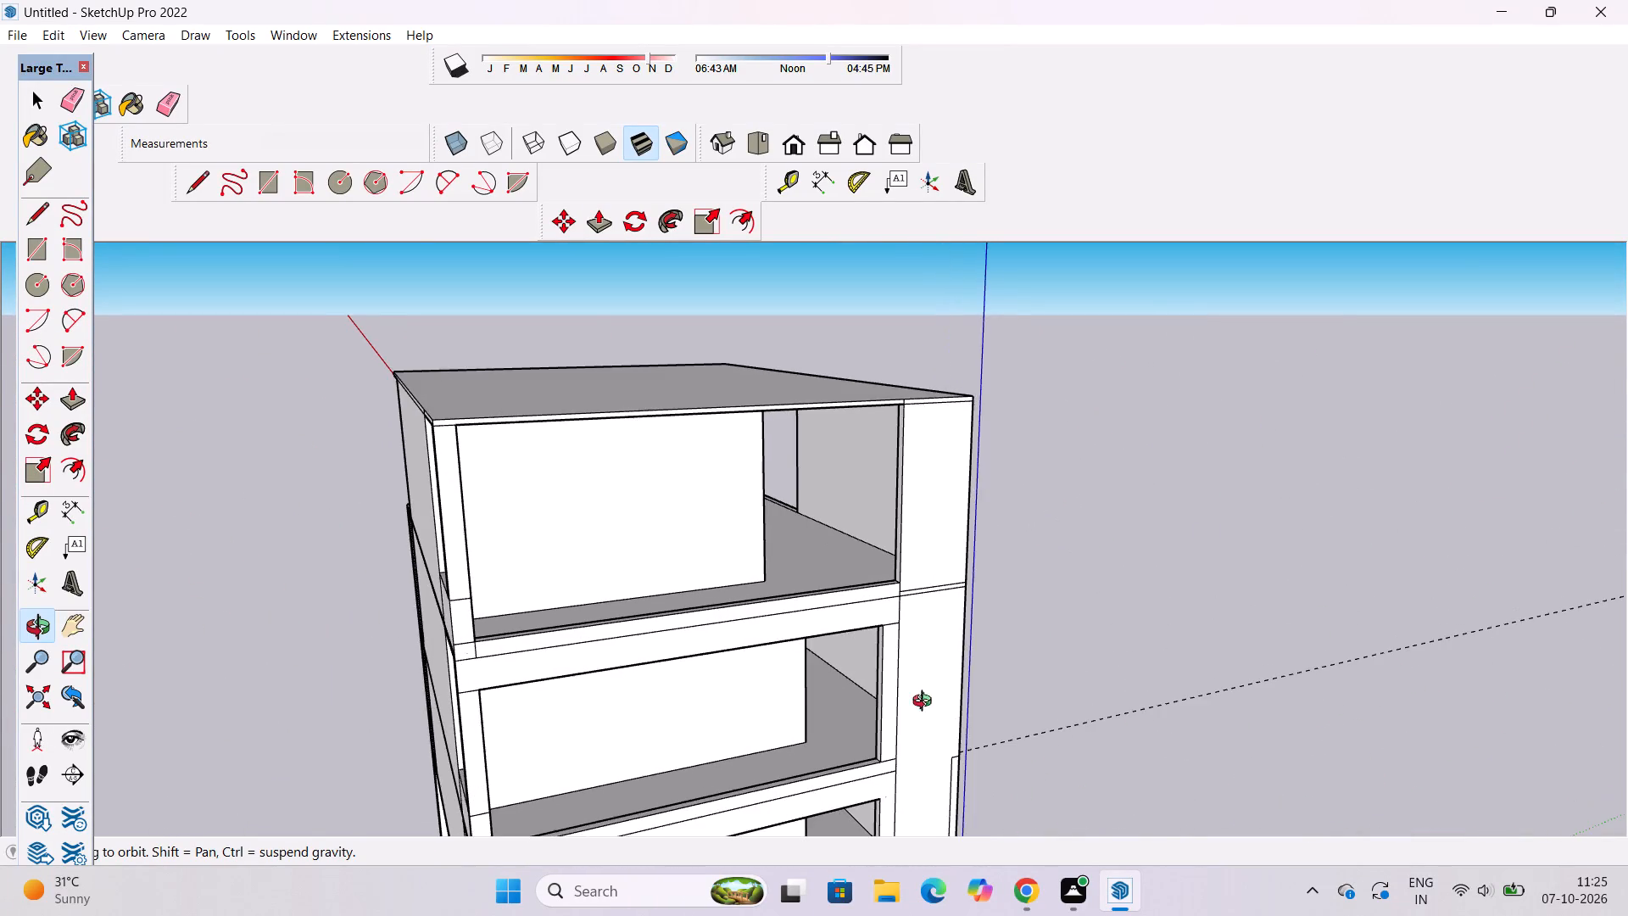
pyautogui.moveTo(926, 703); pyautogui.dragTo(619, 677)
pyautogui.moveTo(941, 645); pyautogui.dragTo(624, 653)
pyautogui.moveTo(848, 618); pyautogui.dragTo(862, 647)
pyautogui.moveTo(974, 634); pyautogui.dragTo(713, 623)
pyautogui.moveTo(1034, 624); pyautogui.dragTo(752, 628)
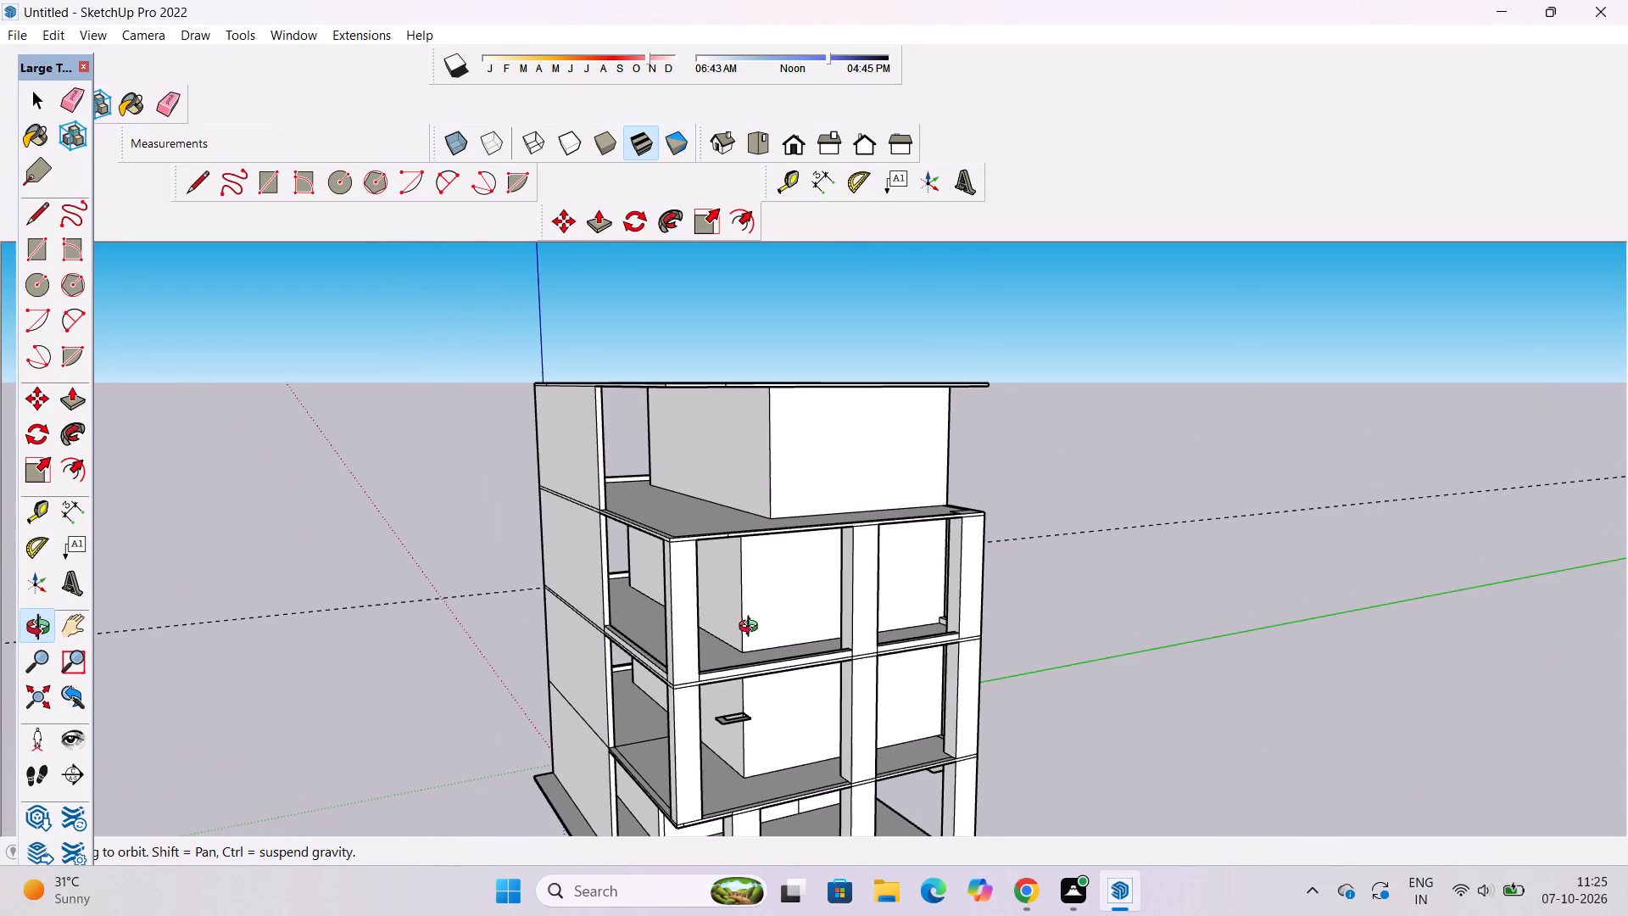
pyautogui.scroll(-1, 752, 628)
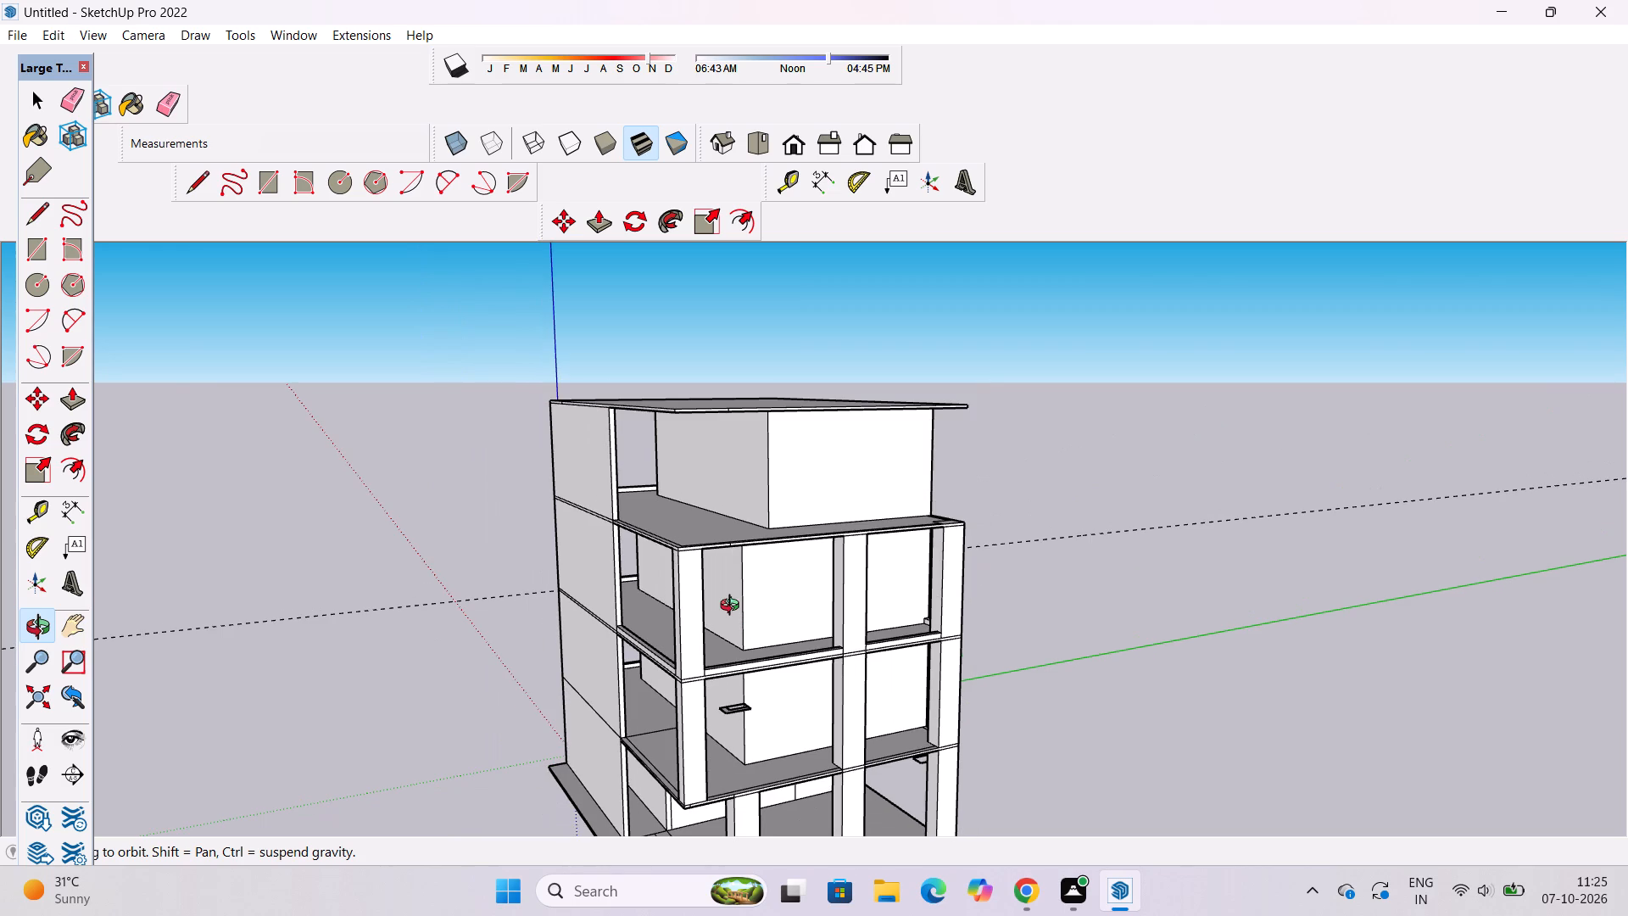
pyautogui.scroll(1, 733, 607)
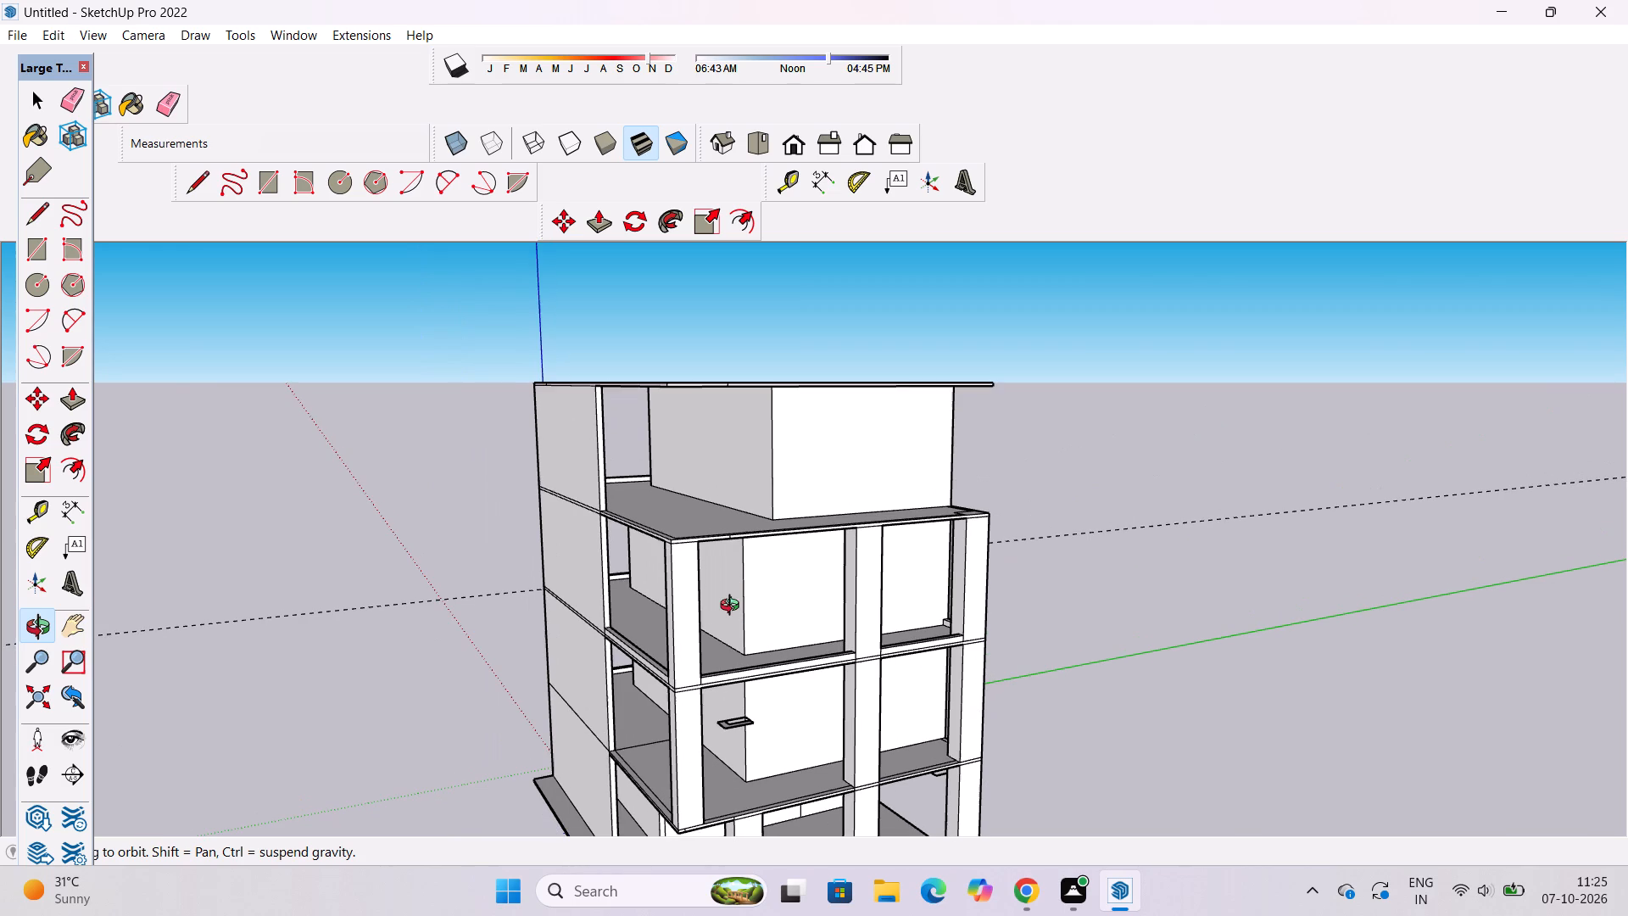
pyautogui.scroll(-3, 733, 607)
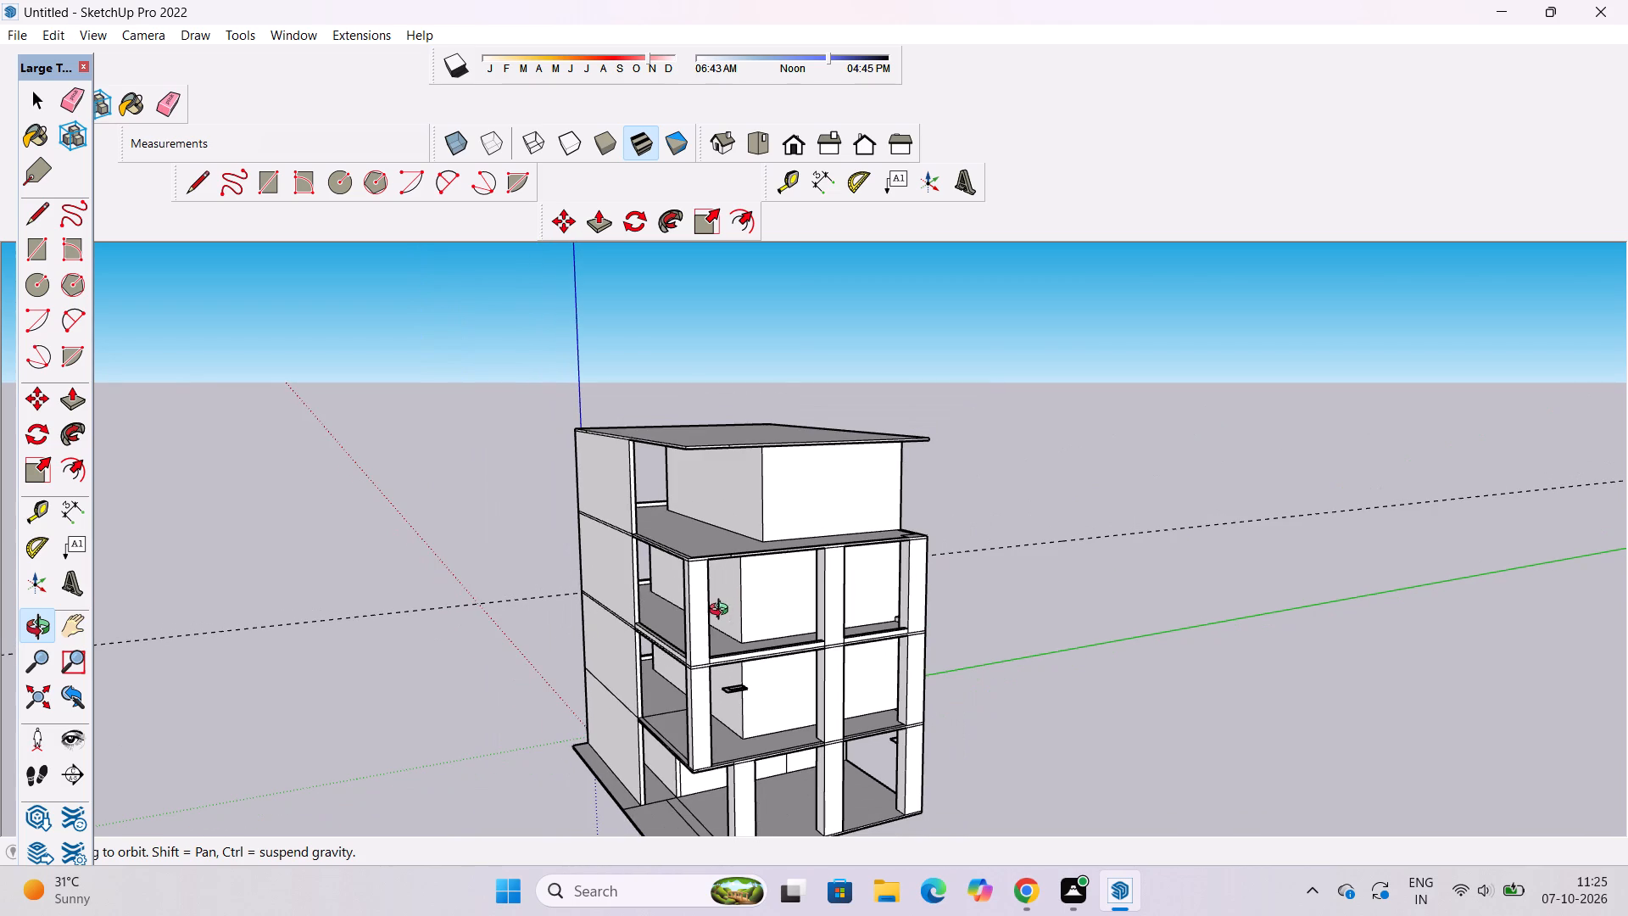
pyautogui.keyDown('shift'); pyautogui.moveTo(779, 668); pyautogui.dragTo(772, 555); pyautogui.keyUp('shift')
pyautogui.moveTo(513, 620); pyautogui.dragTo(740, 650)
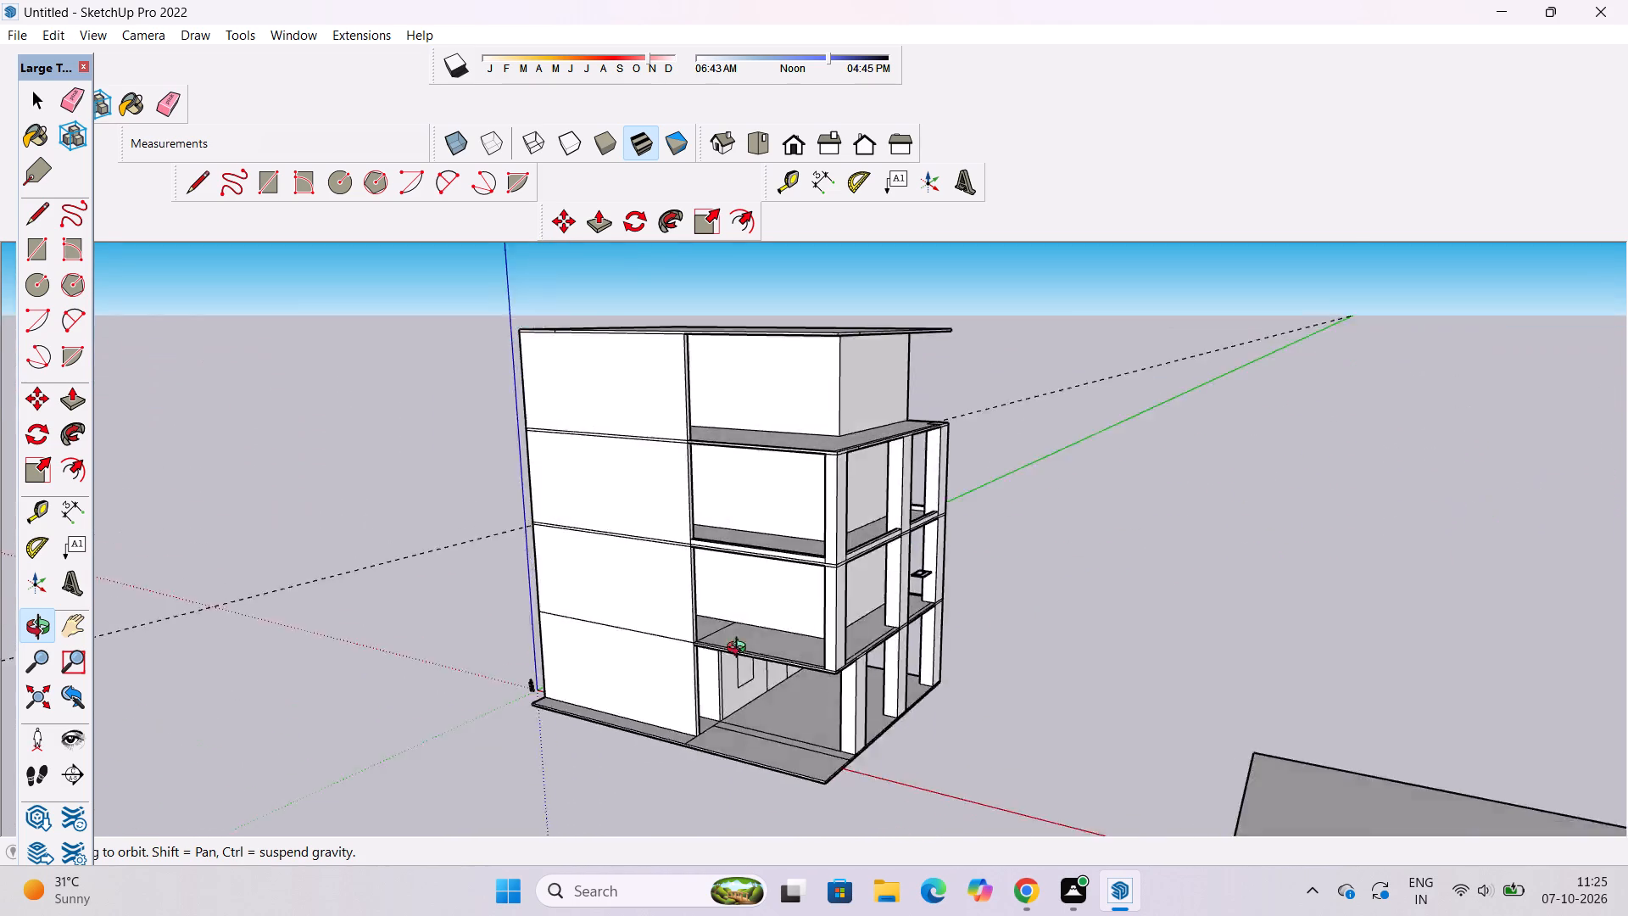
pyautogui.moveTo(740, 650); pyautogui.dragTo(1258, 679)
# Erase the short horizontal line between the opening and the wide corner post at the second-from-top balcony's floor beam.
pyautogui.scroll(2, 984, 659)
pyautogui.moveTo(794, 681); pyautogui.dragTo(923, 681)
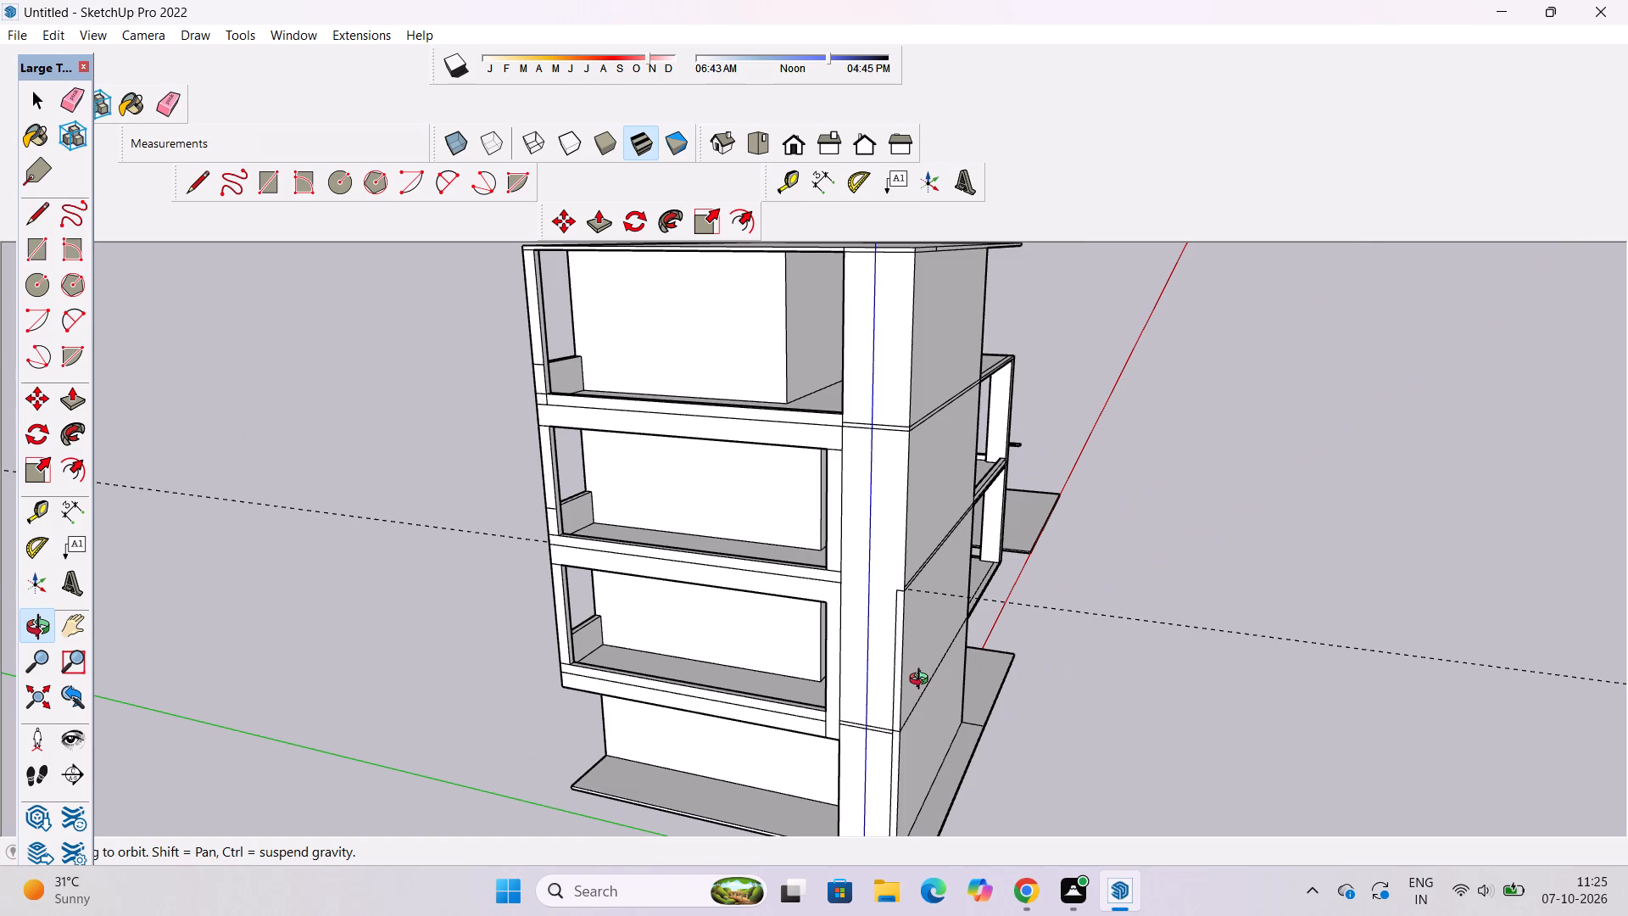
pyautogui.moveTo(753, 635); pyautogui.dragTo(961, 649)
pyautogui.scroll(4, 1019, 593)
pyautogui.keyDown('shift'); pyautogui.moveTo(1019, 593); pyautogui.dragTo(1045, 712); pyautogui.keyUp('shift')
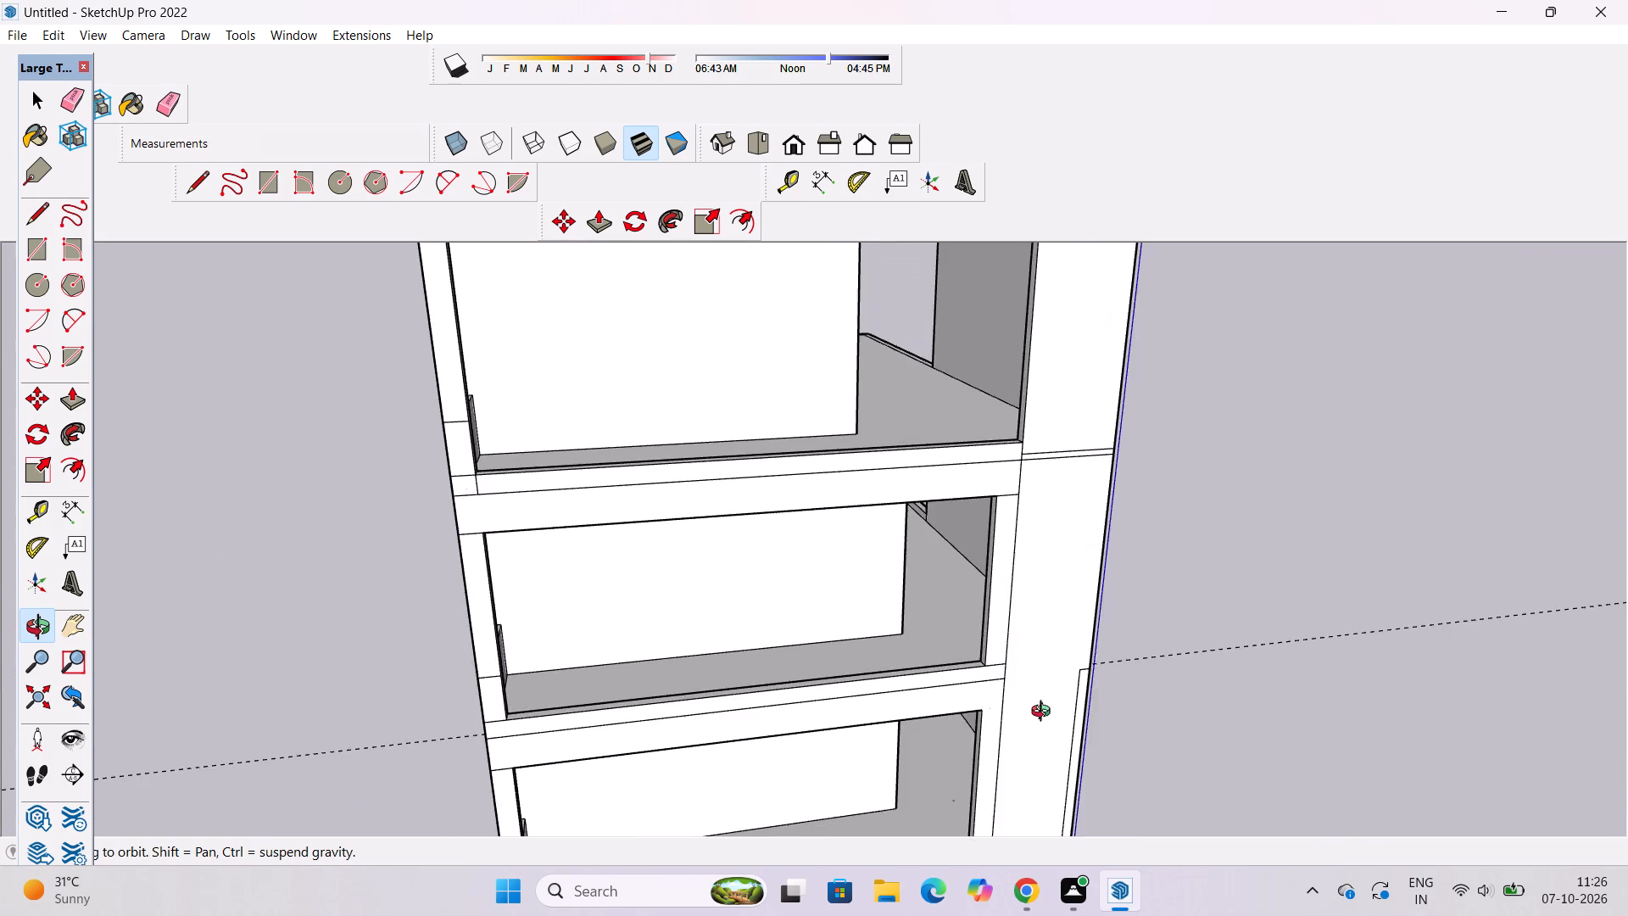
pyautogui.scroll(4, 990, 712)
pyautogui.moveTo(973, 713); pyautogui.dragTo(891, 677)
pyautogui.moveTo(890, 674); pyautogui.dragTo(962, 731)
pyautogui.scroll(2, 975, 727)
pyautogui.moveTo(972, 705); pyautogui.dragTo(943, 588)
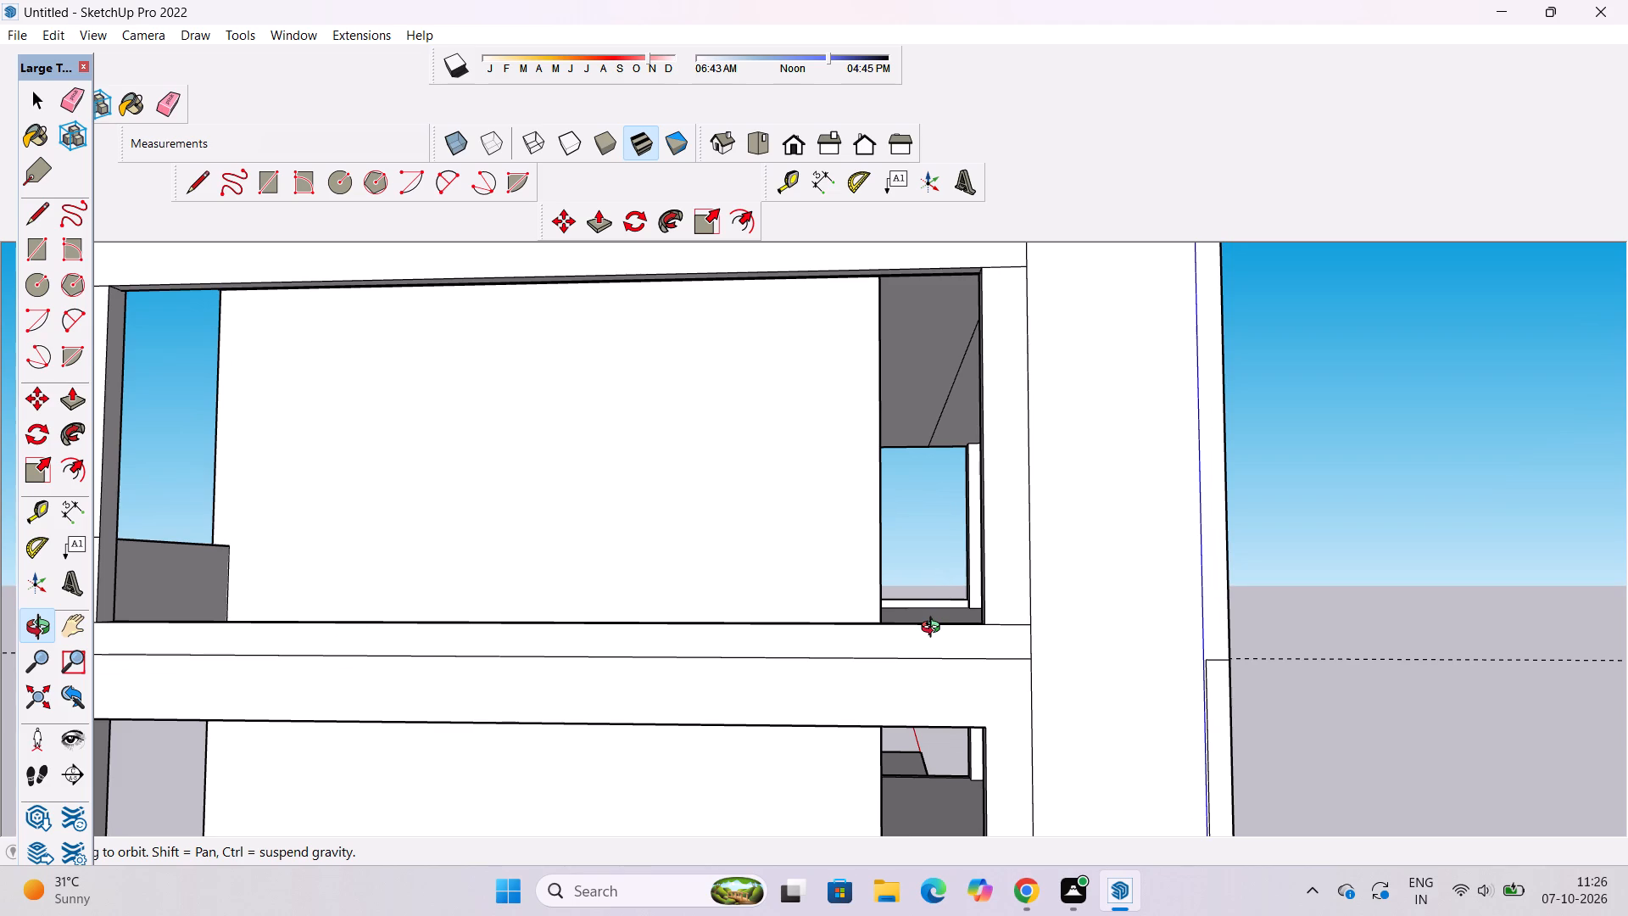
pyautogui.keyDown('shift'); pyautogui.moveTo(934, 629); pyautogui.dragTo(1001, 660); pyautogui.keyUp('shift')
pyautogui.scroll(-3, 1041, 670)
pyautogui.keyDown('shift'); pyautogui.moveTo(1042, 675); pyautogui.dragTo(1042, 699); pyautogui.keyUp('shift')
pyautogui.moveTo(1044, 709); pyautogui.dragTo(1048, 725)
pyautogui.press('e')
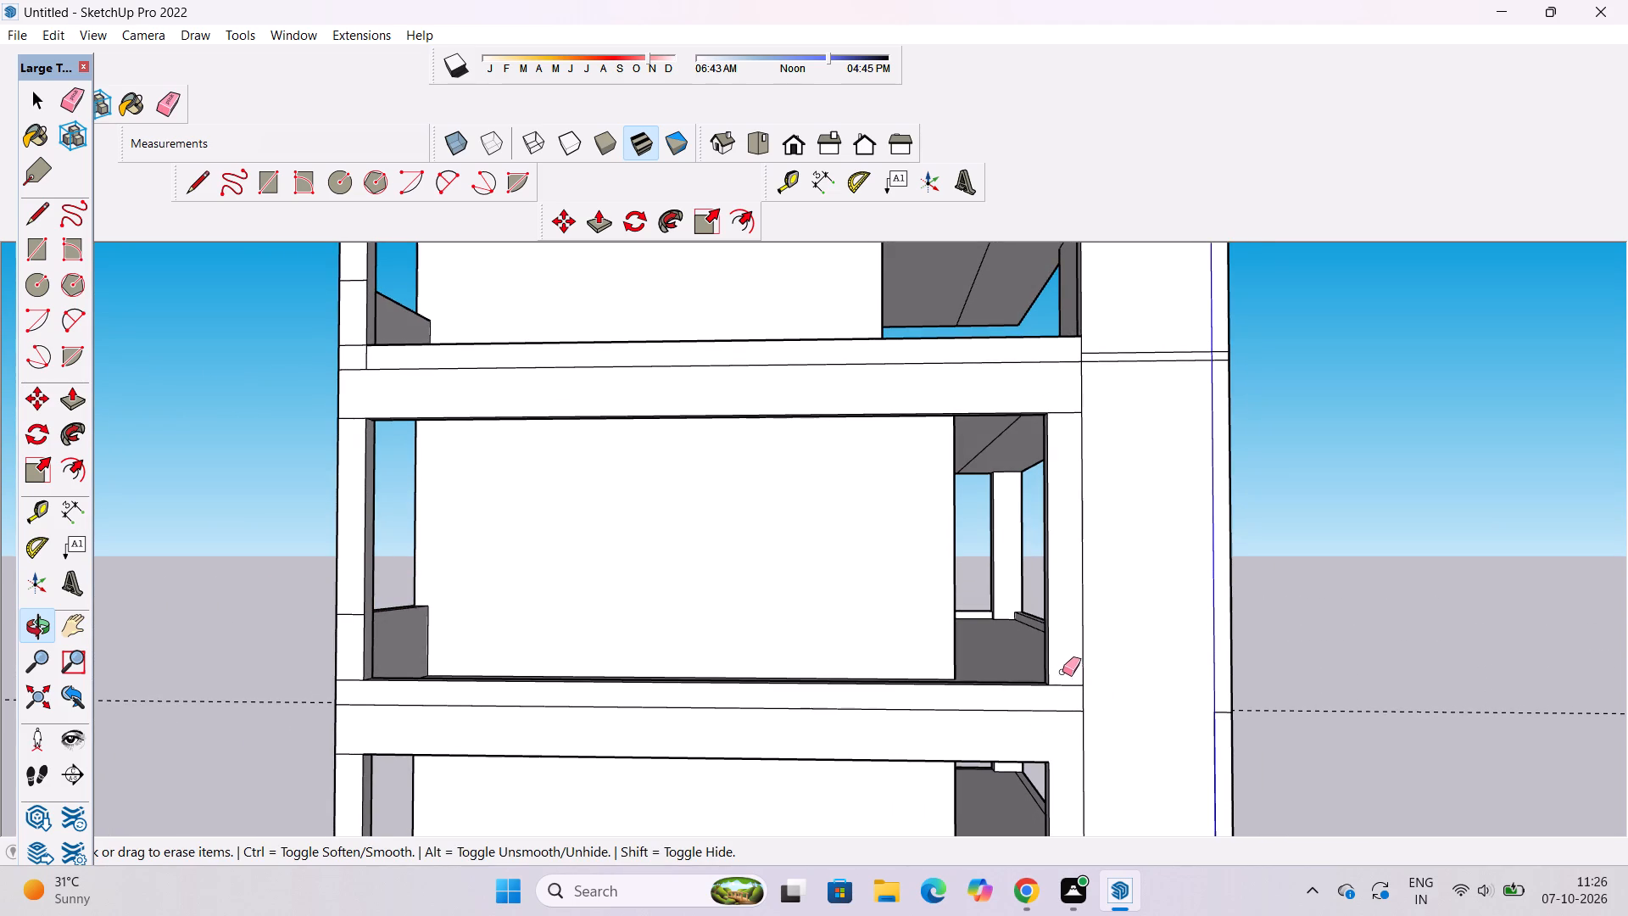
pyautogui.moveTo(1062, 672); pyautogui.dragTo(1062, 693)
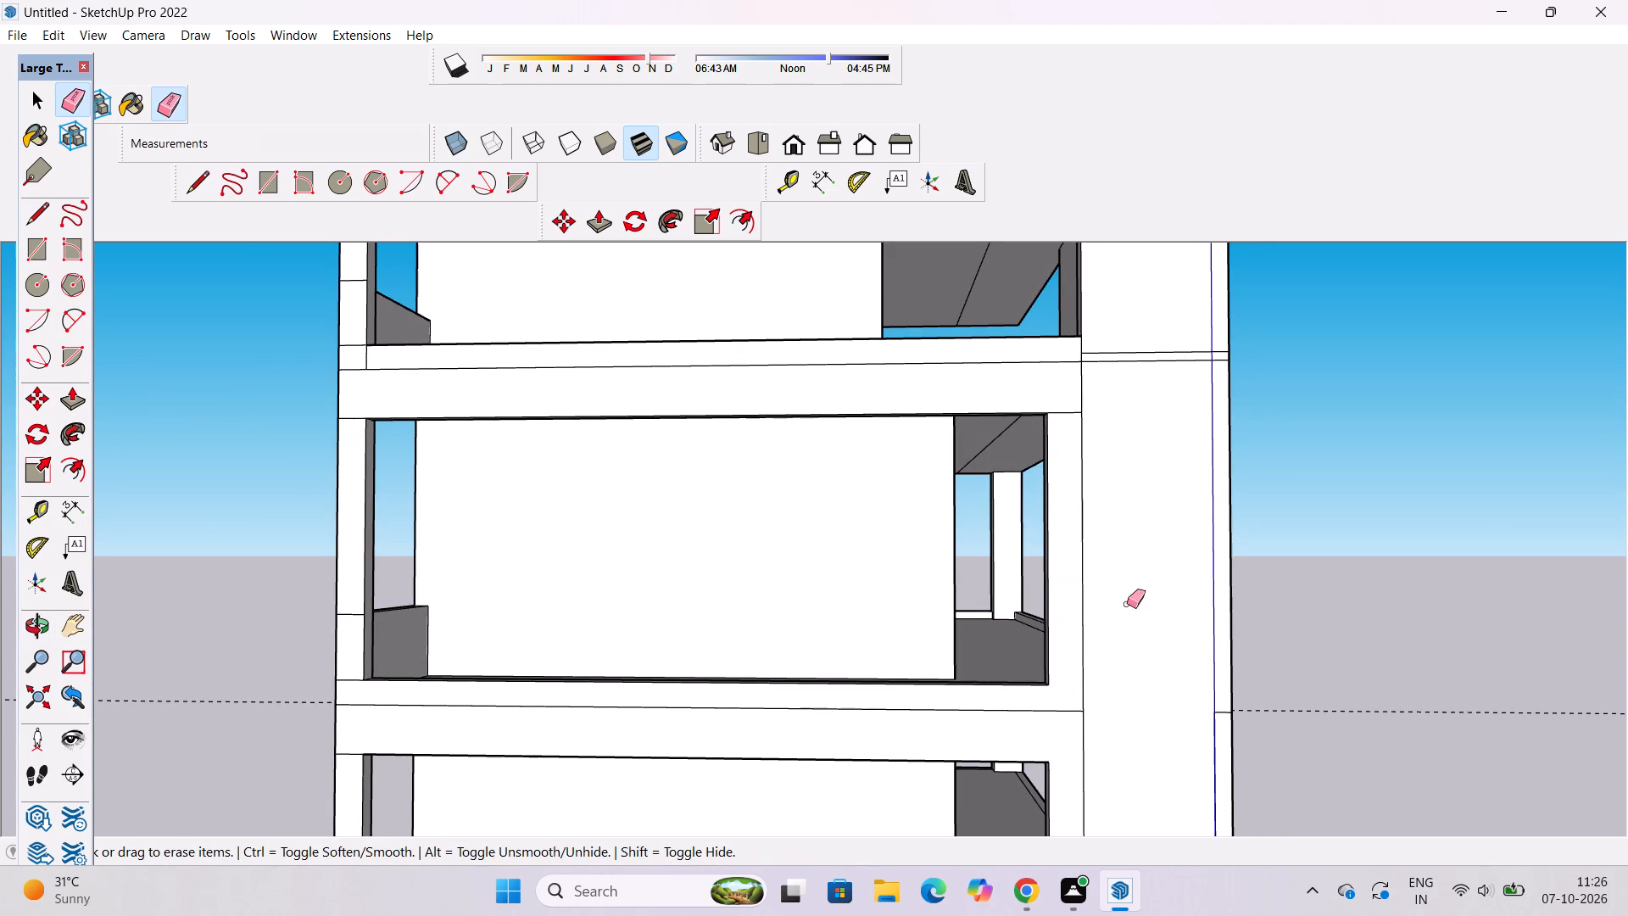
# Erase the horizontal line across the narrow end post at parapet height on the second balcony from the top.
pyautogui.scroll(-4, 1201, 605)
pyautogui.scroll(1, 1179, 647)
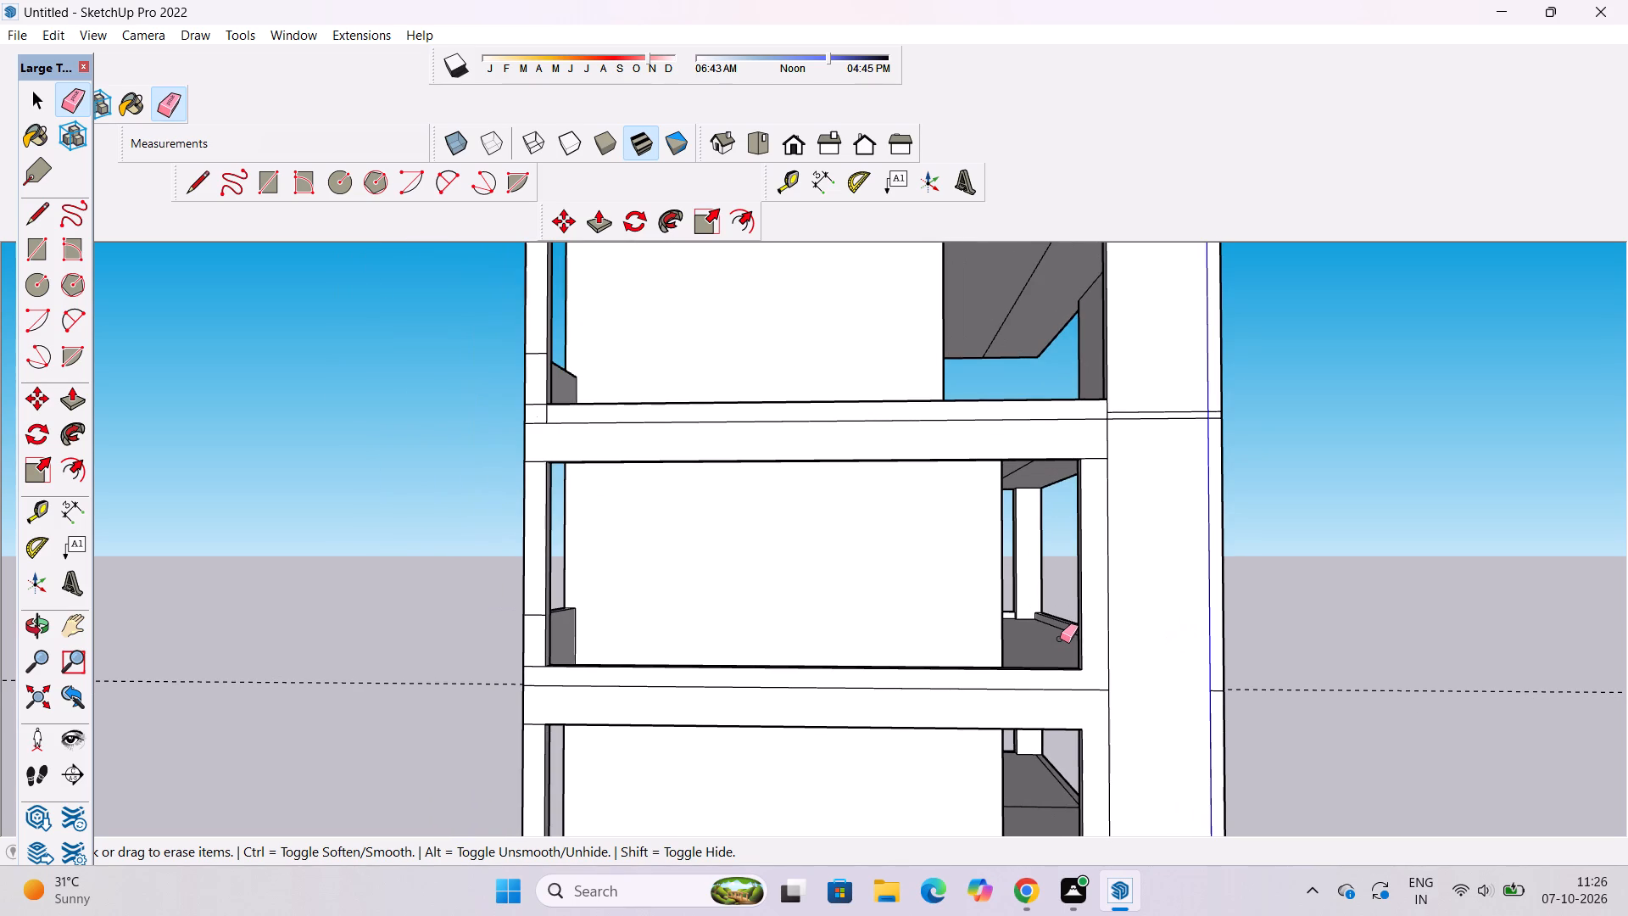
pyautogui.scroll(-3, 1058, 640)
pyautogui.scroll(1, 1051, 623)
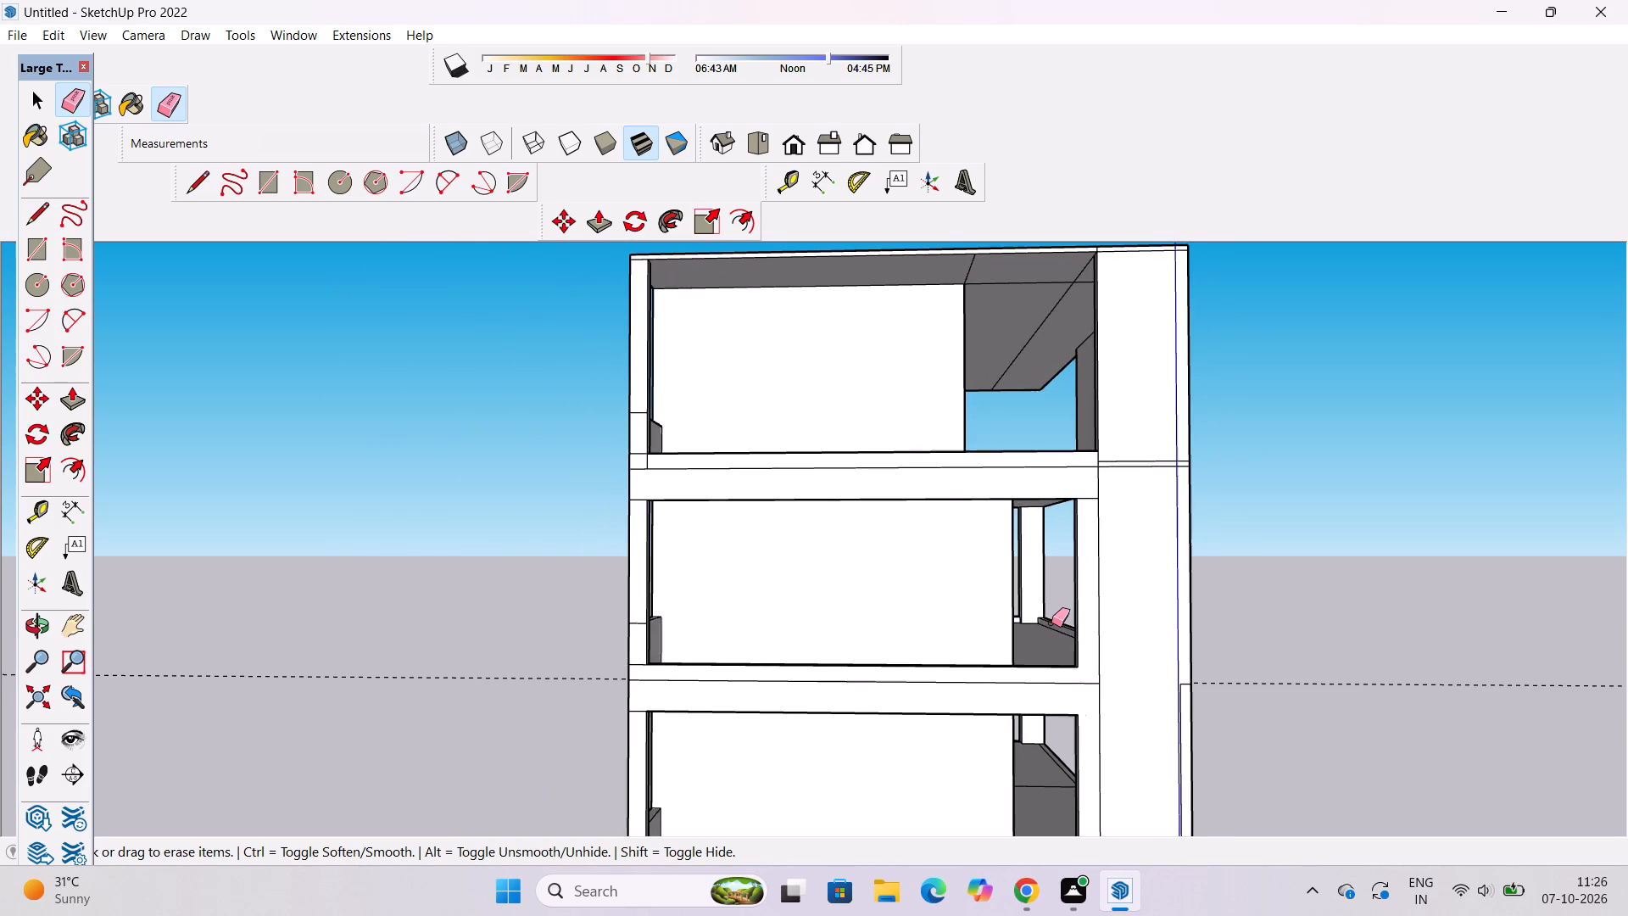
pyautogui.scroll(3, 1045, 628)
pyautogui.scroll(4, 296, 614)
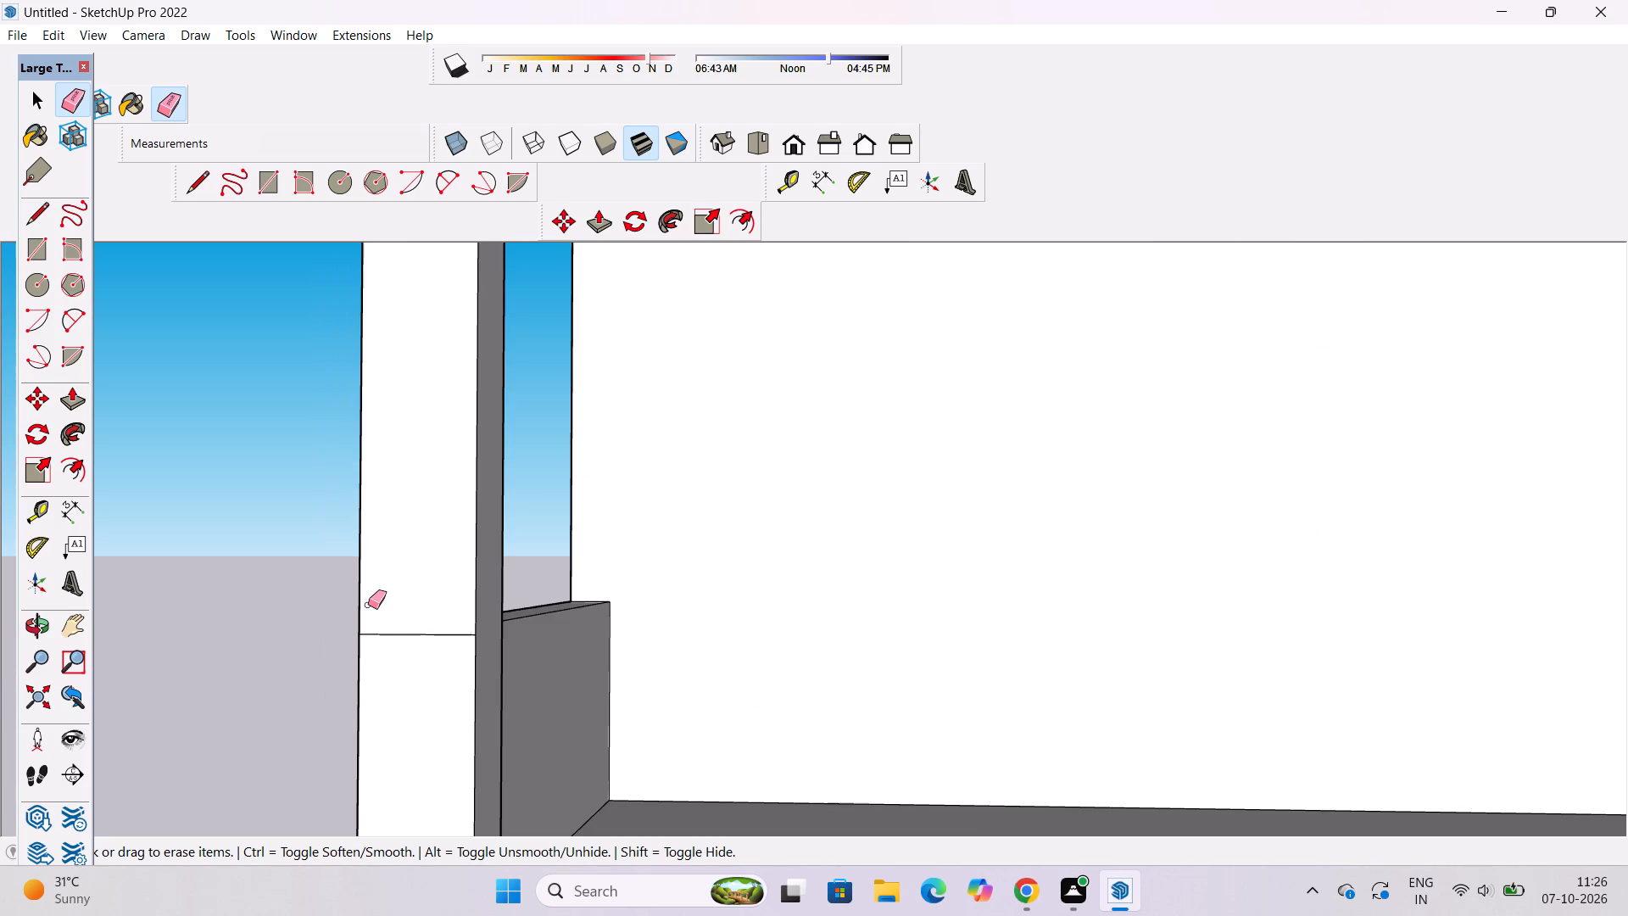
pyautogui.moveTo(376, 605); pyautogui.dragTo(376, 644)
pyautogui.scroll(-4, 382, 635)
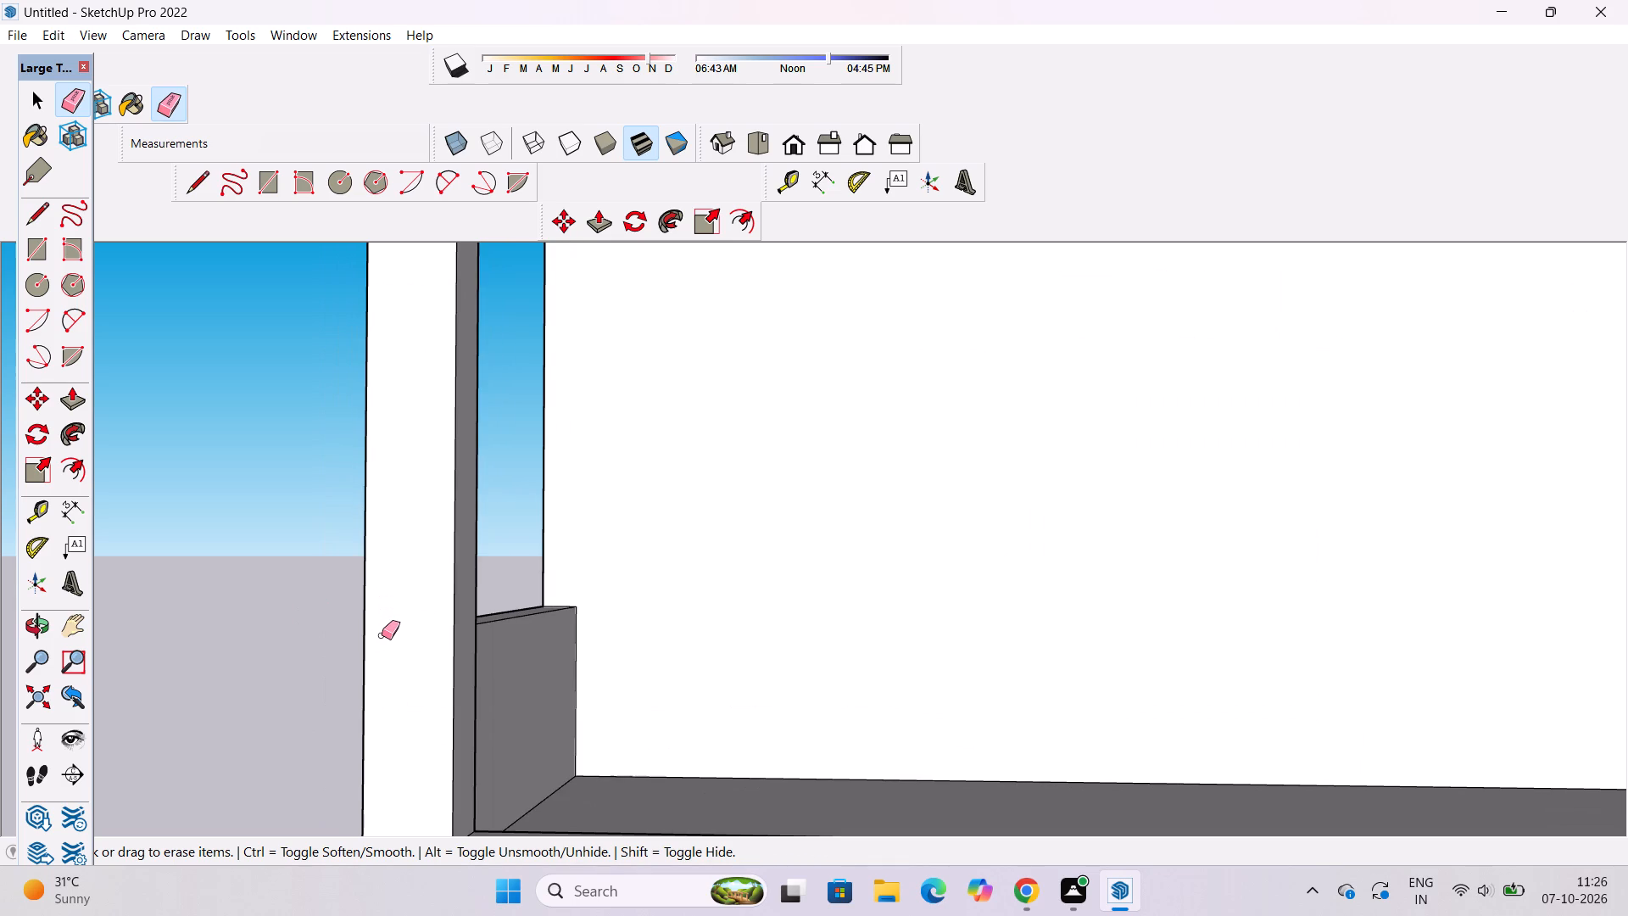
pyautogui.scroll(-7, 443, 622)
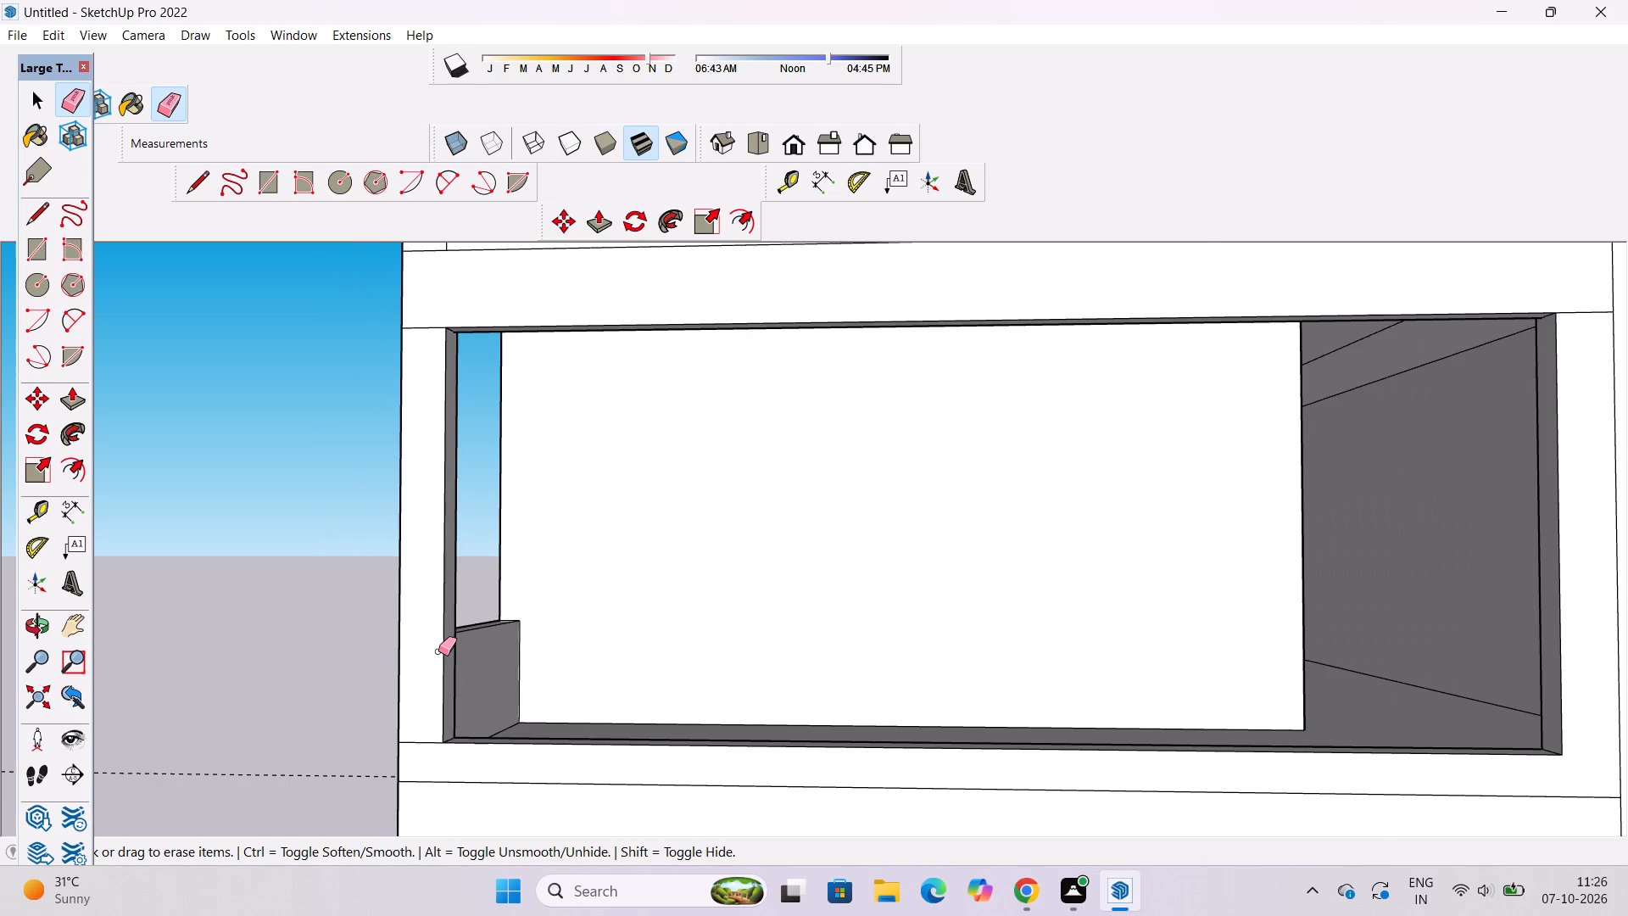
pyautogui.scroll(-1, 438, 651)
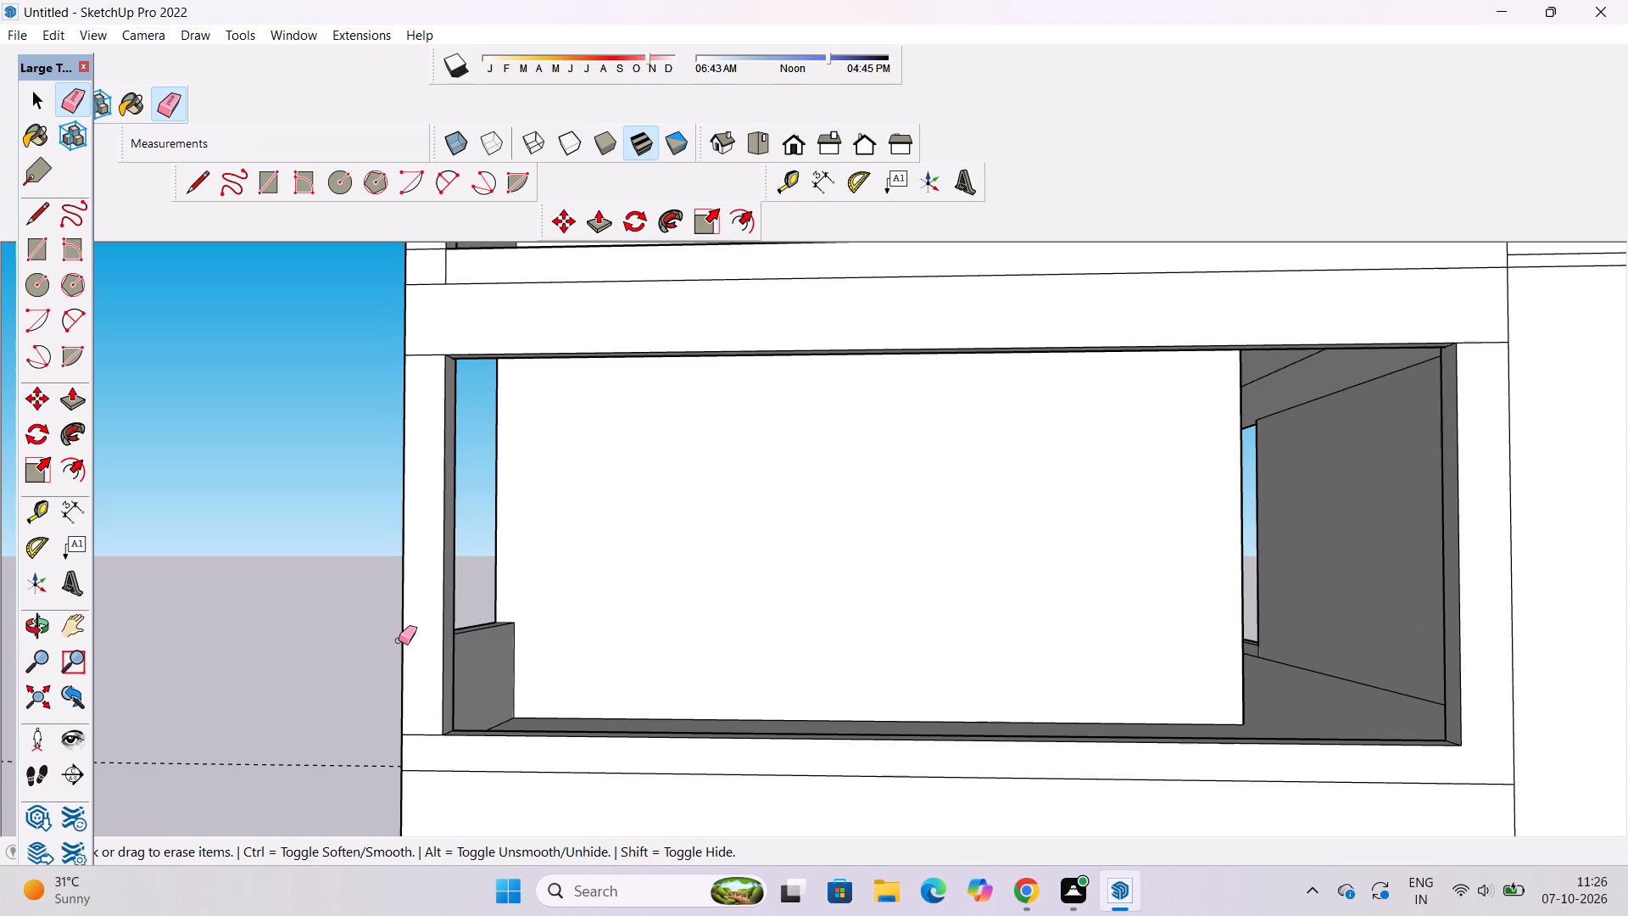
pyautogui.scroll(-1, 399, 640)
pyautogui.scroll(1, 396, 647)
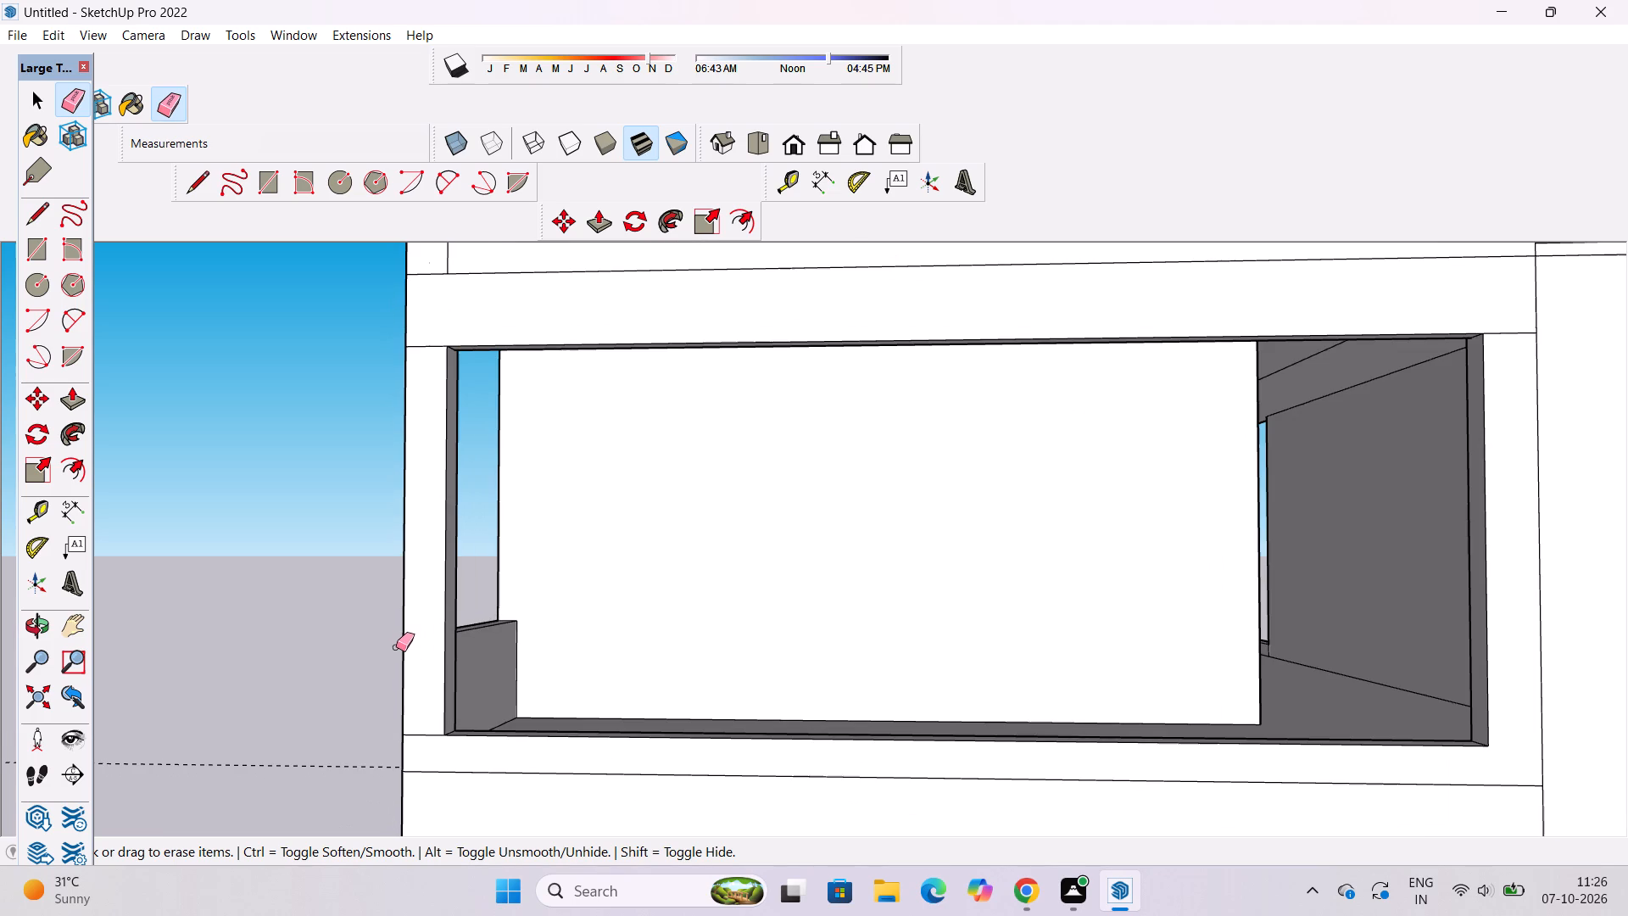
# Erase the horizontal line across the top balcony's narrow end post at parapet height.
pyautogui.press('space')
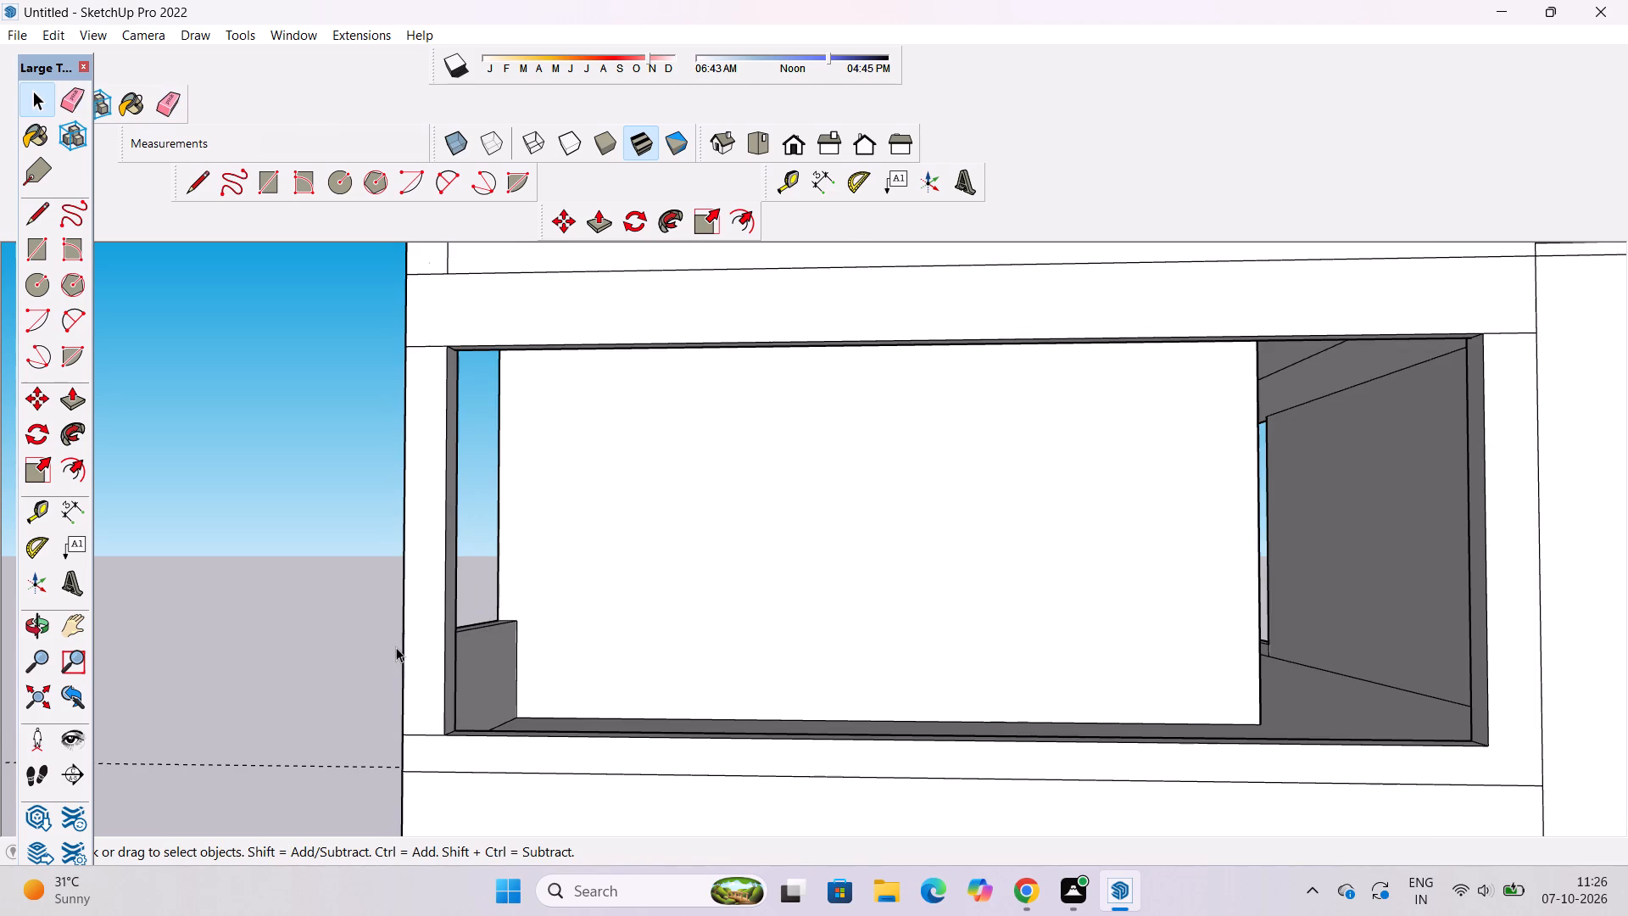
pyautogui.press('o')
pyautogui.scroll(-5, 452, 619)
pyautogui.keyDown('shift'); pyautogui.moveTo(538, 621); pyautogui.dragTo(547, 657); pyautogui.keyUp('shift')
pyautogui.moveTo(554, 692); pyautogui.dragTo(556, 722)
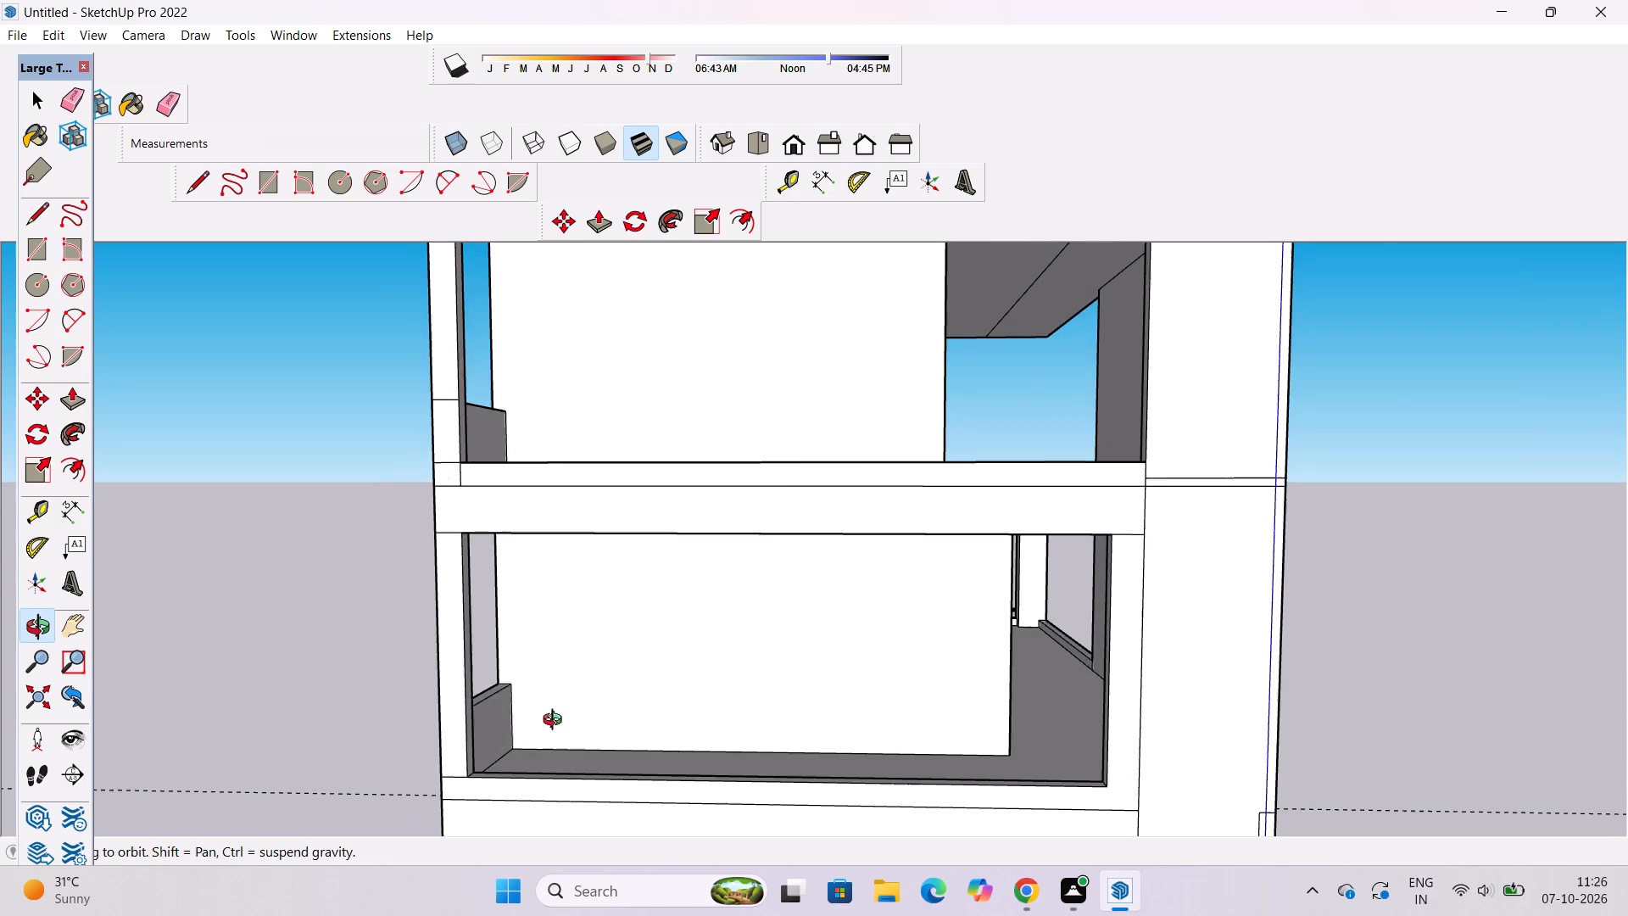
pyautogui.scroll(2, 556, 722)
pyautogui.keyDown('shift'); pyautogui.moveTo(556, 722); pyautogui.dragTo(553, 712); pyautogui.keyUp('shift')
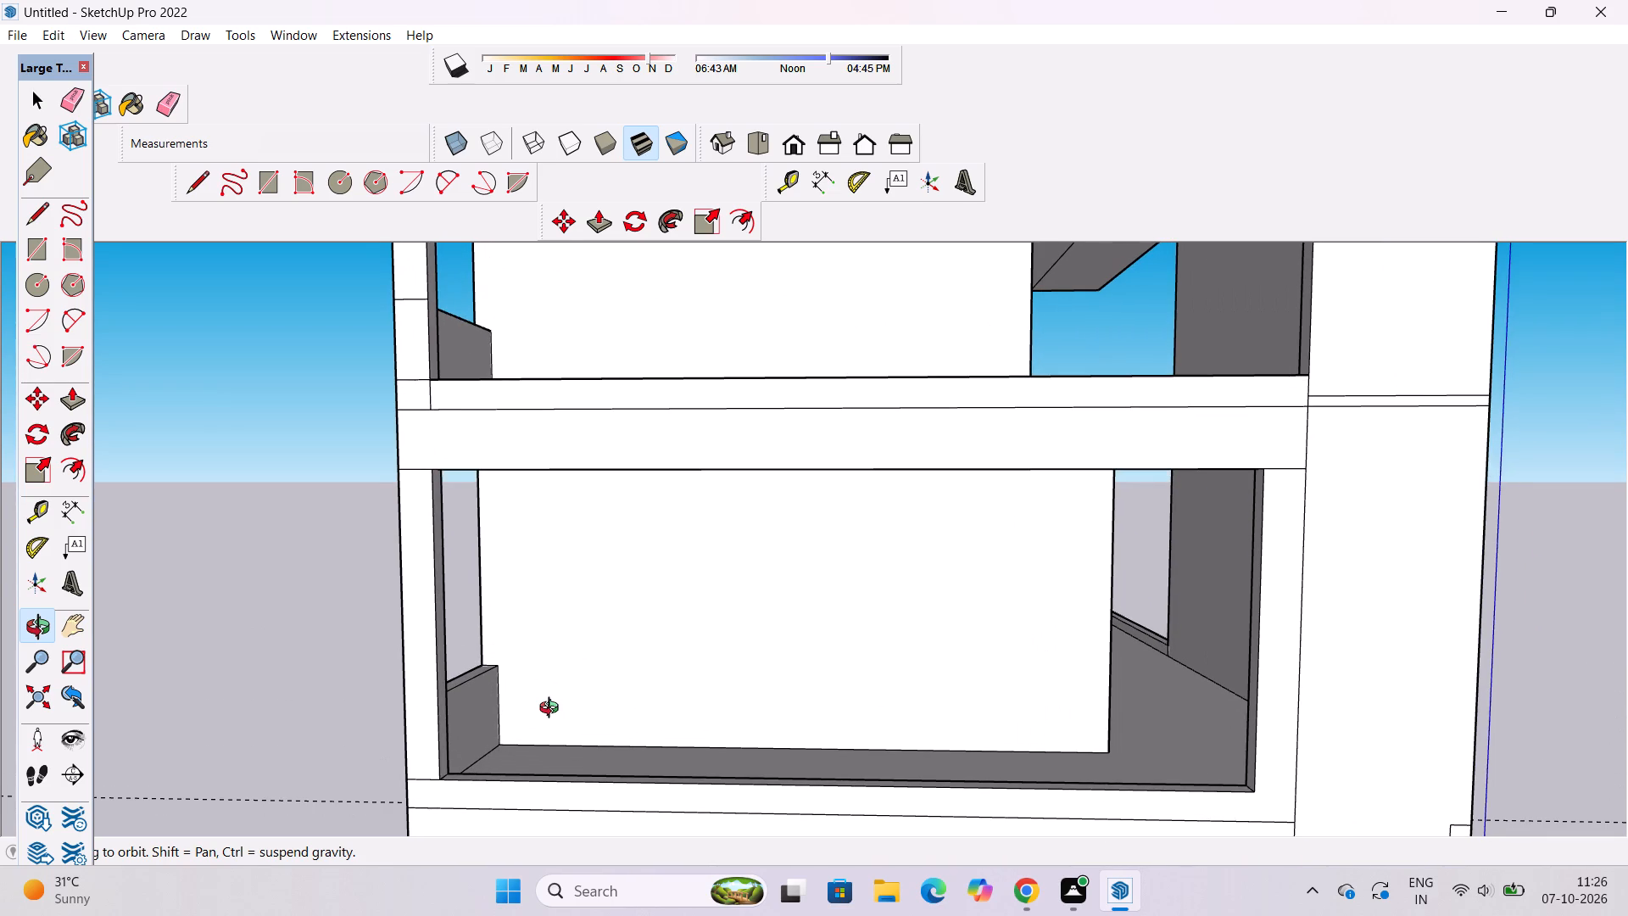
pyautogui.scroll(-3, 553, 705)
pyautogui.keyDown('shift'); pyautogui.moveTo(590, 657); pyautogui.dragTo(594, 704); pyautogui.keyUp('shift')
pyautogui.moveTo(594, 704); pyautogui.dragTo(593, 752)
pyautogui.scroll(5, 411, 555)
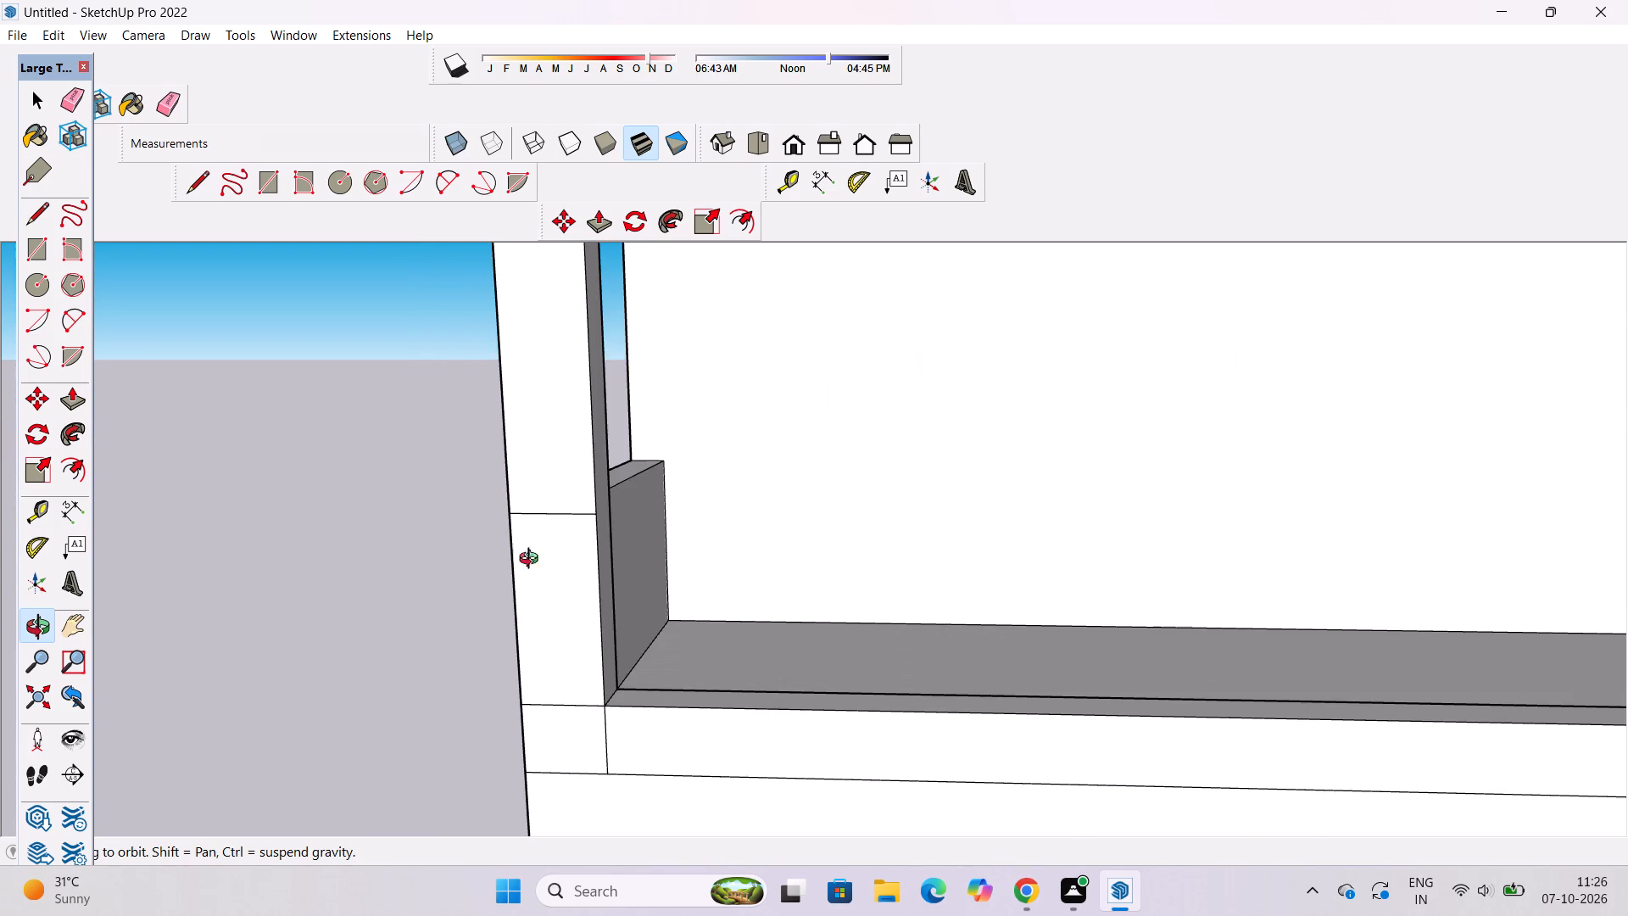
pyautogui.scroll(-5, 495, 550)
pyautogui.keyDown('shift'); pyautogui.moveTo(544, 565); pyautogui.dragTo(482, 628); pyautogui.keyUp('shift')
pyautogui.keyDown('shift'); pyautogui.scroll(9, 477, 625); pyautogui.keyUp('shift')
pyautogui.press('e')
pyautogui.moveTo(439, 565); pyautogui.dragTo(433, 573)
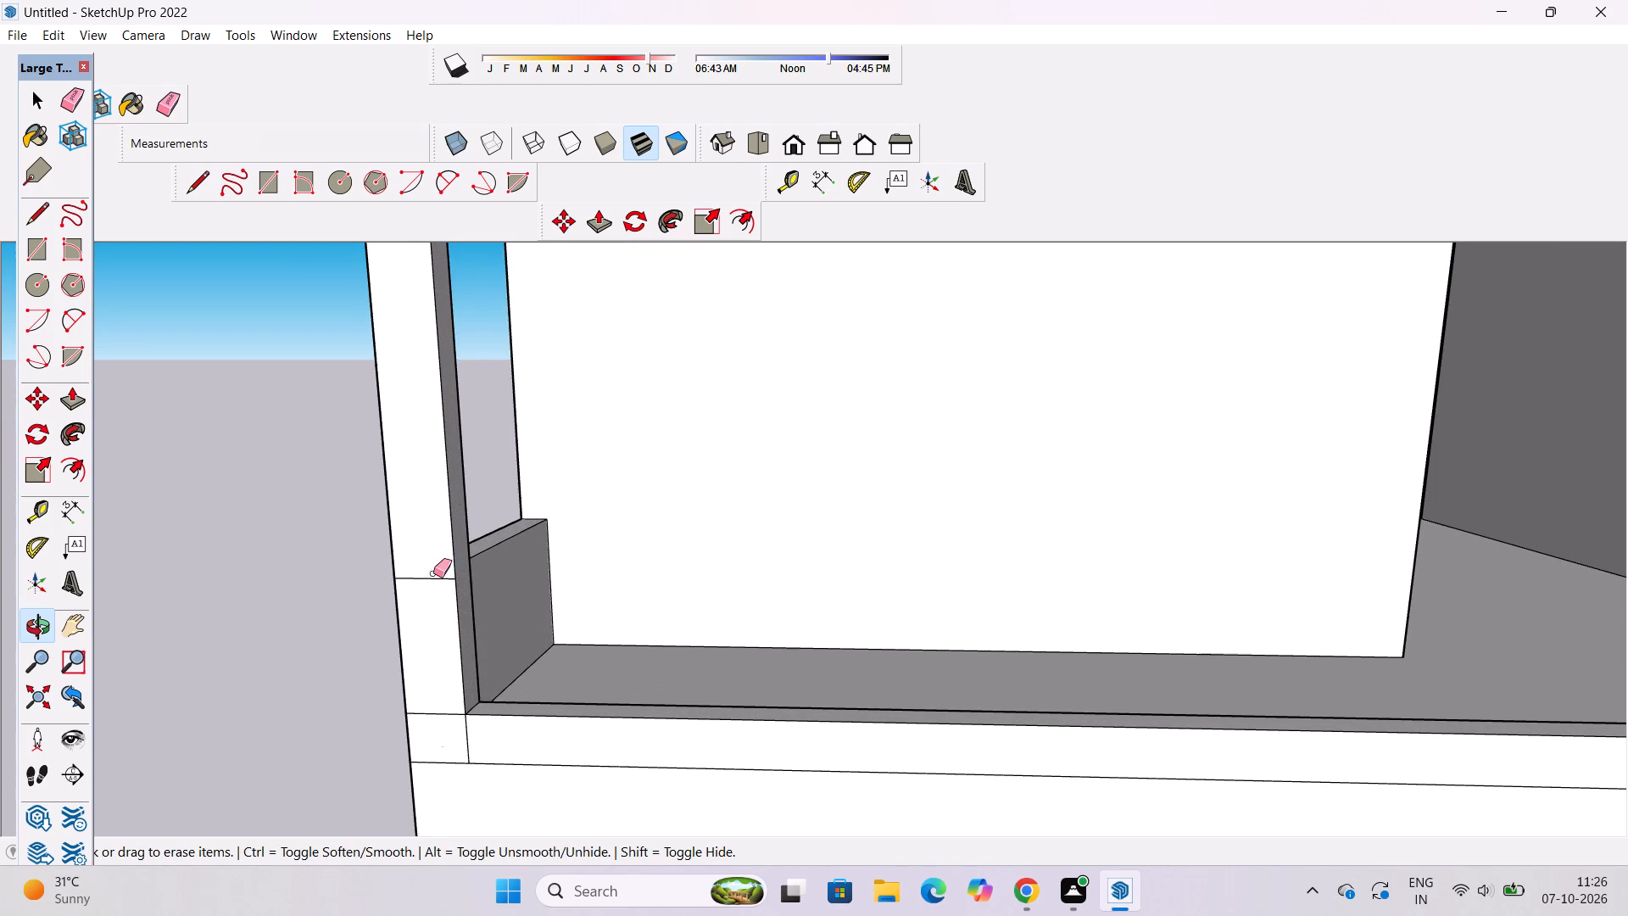
pyautogui.moveTo(433, 573); pyautogui.dragTo(430, 582)
# Erase the short horizontal and vertical lines where the top balcony's edge beam meets the narrow end post.
pyautogui.scroll(-6, 421, 594)
pyautogui.scroll(5, 418, 685)
pyautogui.moveTo(438, 643); pyautogui.dragTo(436, 656)
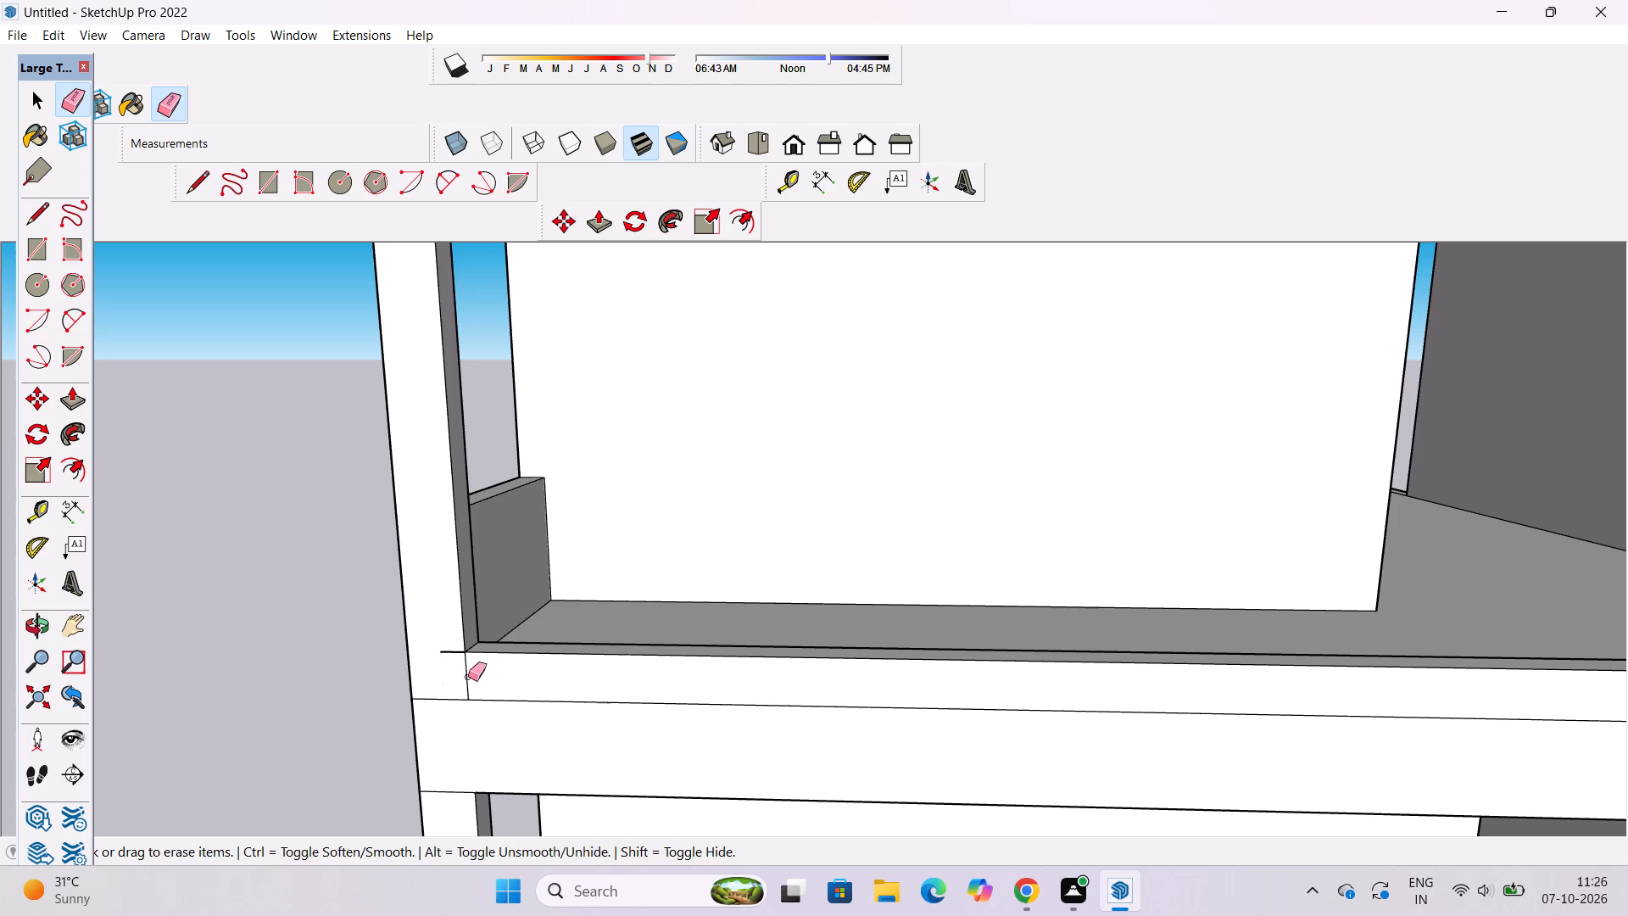
pyautogui.moveTo(439, 640); pyautogui.dragTo(468, 673)
# Examine the top balcony's edge beam and its joints with the narrow end post and wide corner post.
pyautogui.scroll(-6, 390, 585)
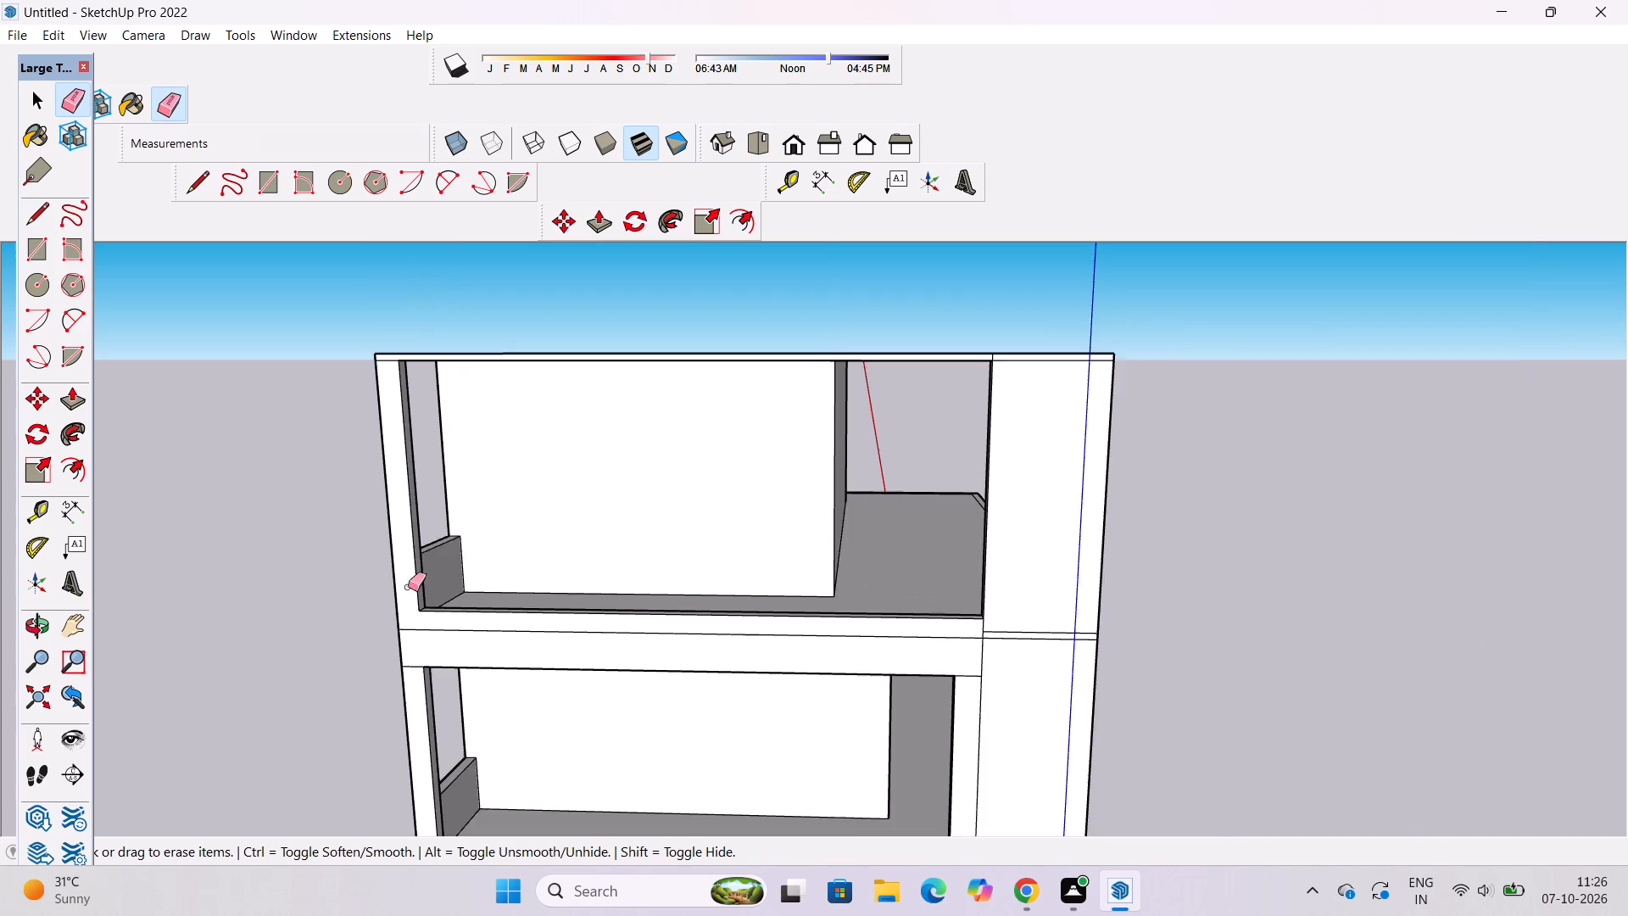
pyautogui.scroll(-3, 427, 612)
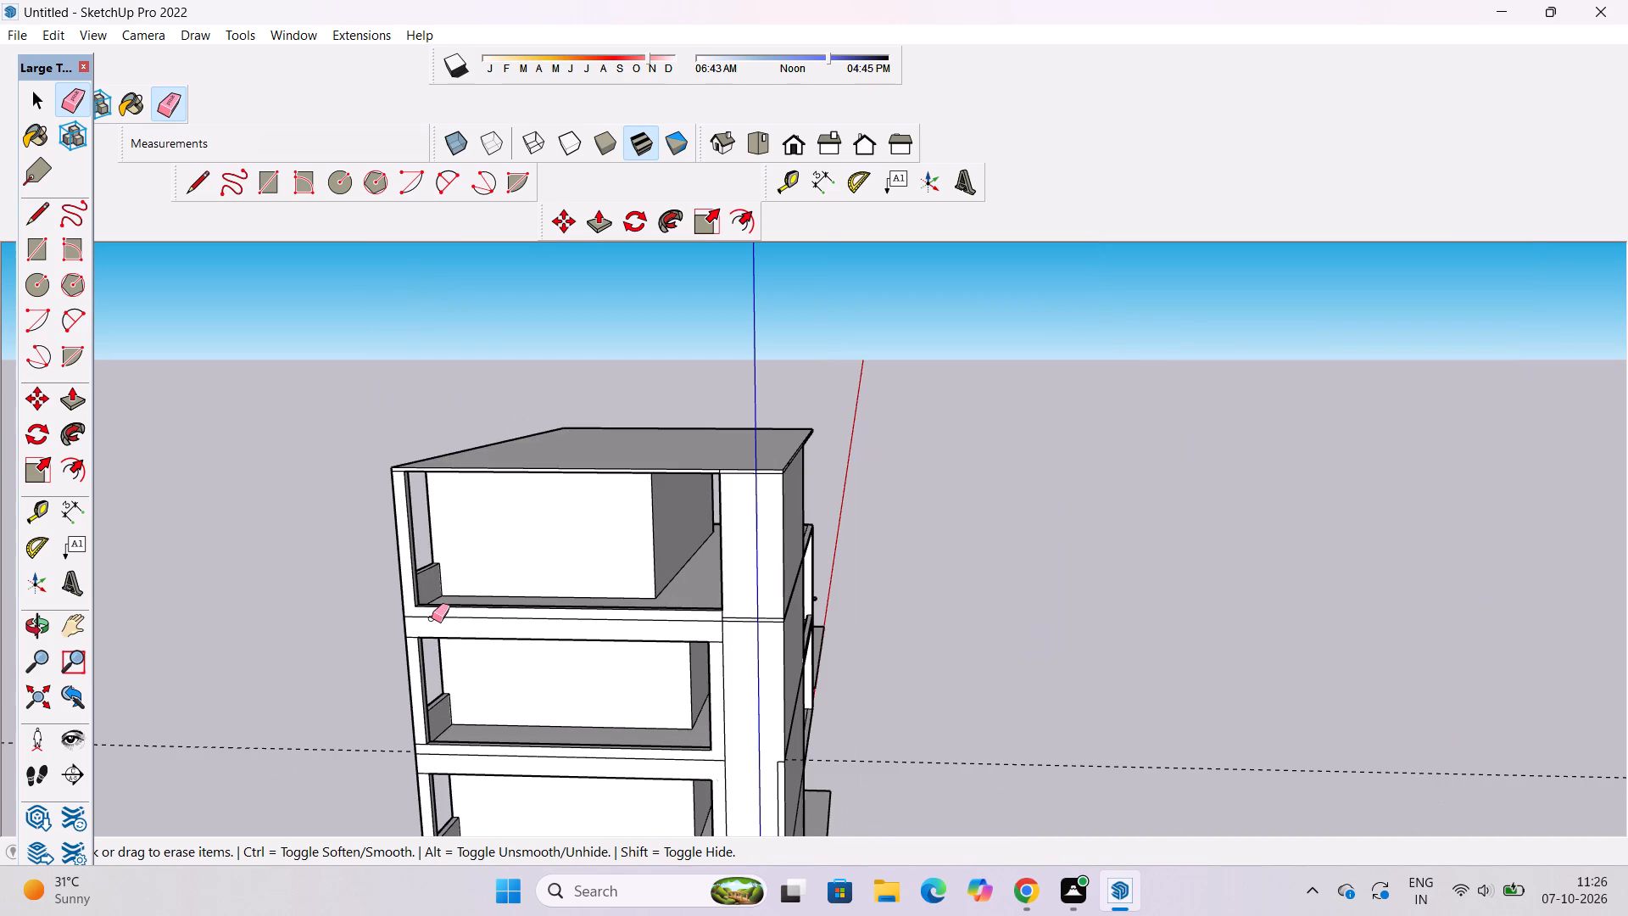
pyautogui.scroll(4, 432, 618)
pyautogui.press('space')
pyautogui.write('o')
pyautogui.scroll(3, 432, 608)
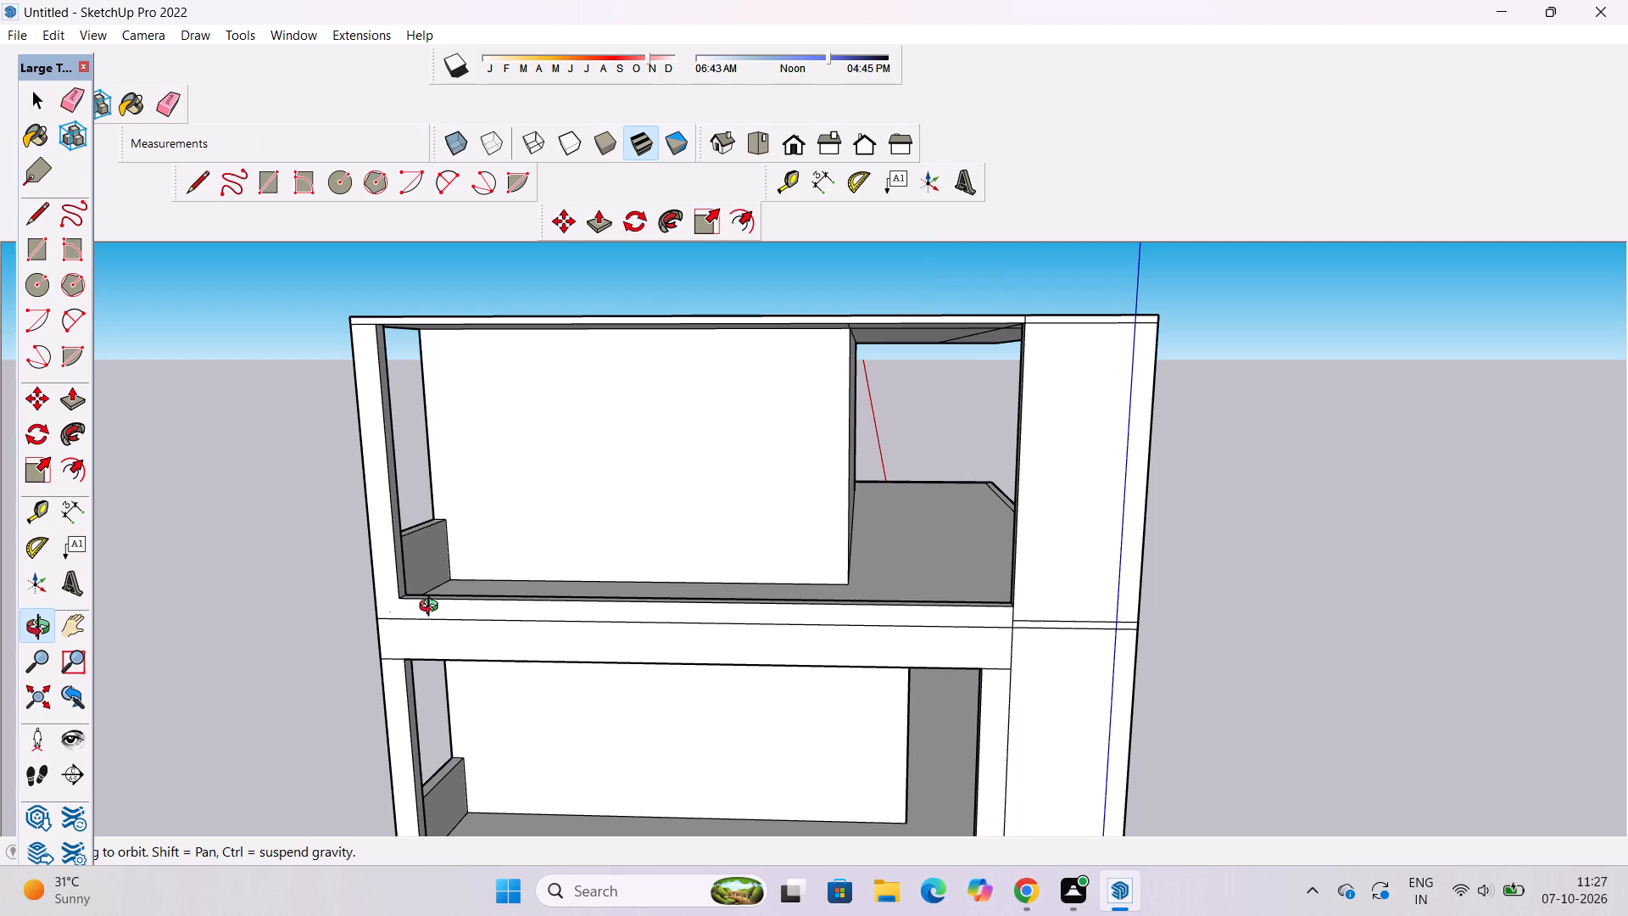
pyautogui.scroll(-1, 432, 608)
pyautogui.scroll(2, 432, 608)
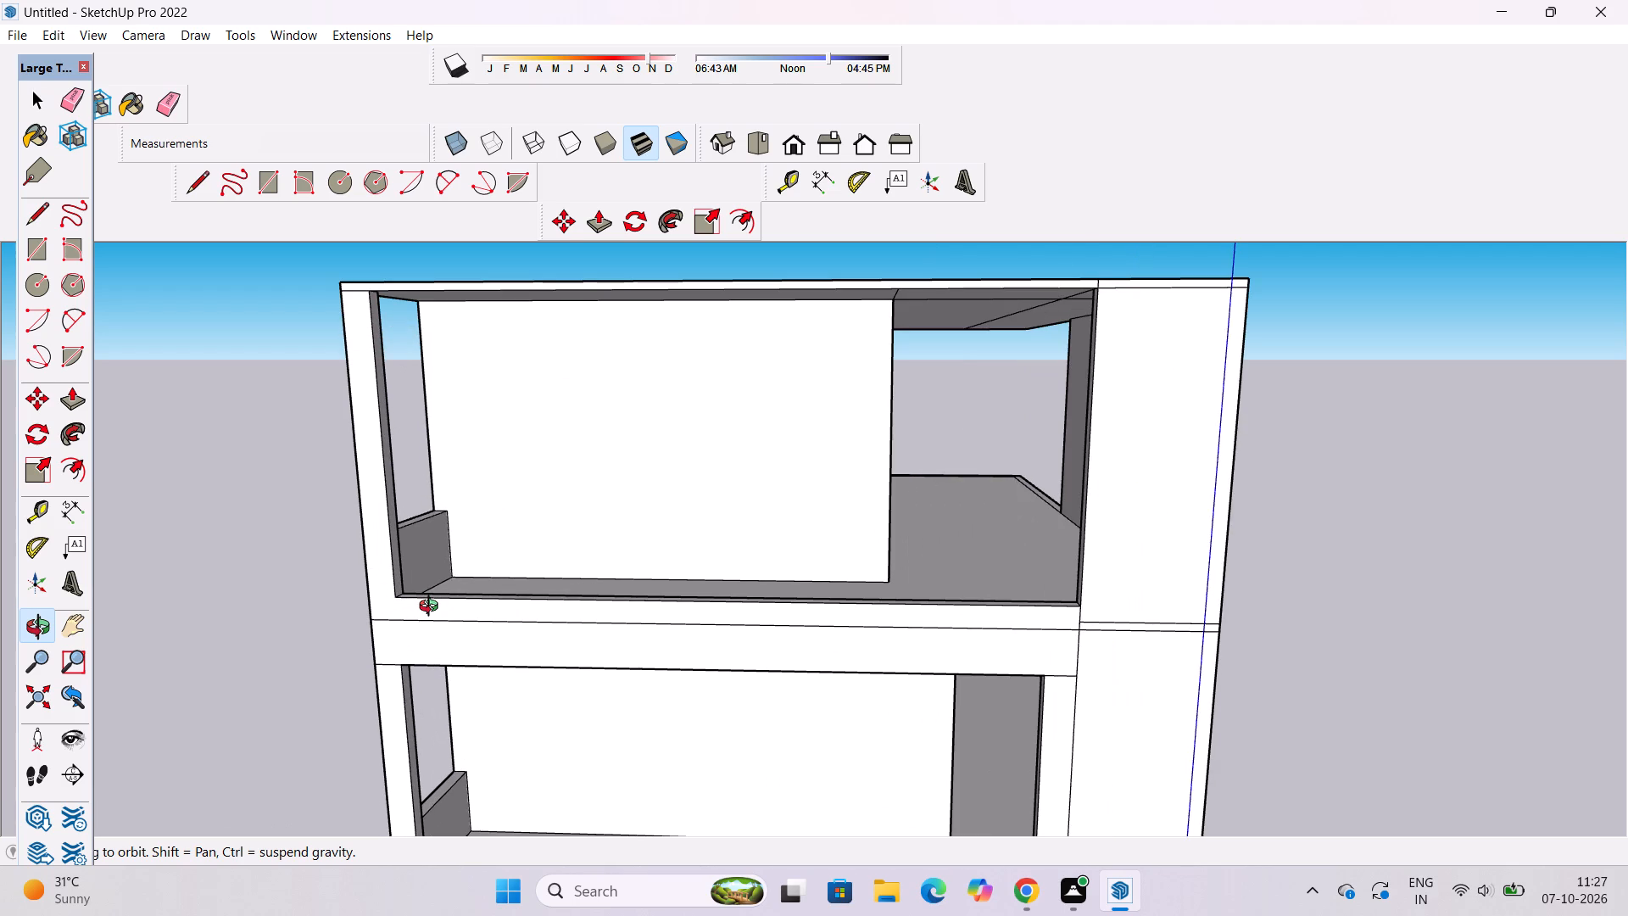
pyautogui.scroll(-5, 432, 608)
pyautogui.scroll(4, 432, 608)
pyautogui.scroll(-5, 428, 619)
pyautogui.keyDown('shift'); pyautogui.moveTo(434, 617); pyautogui.dragTo(463, 681); pyautogui.keyUp('shift')
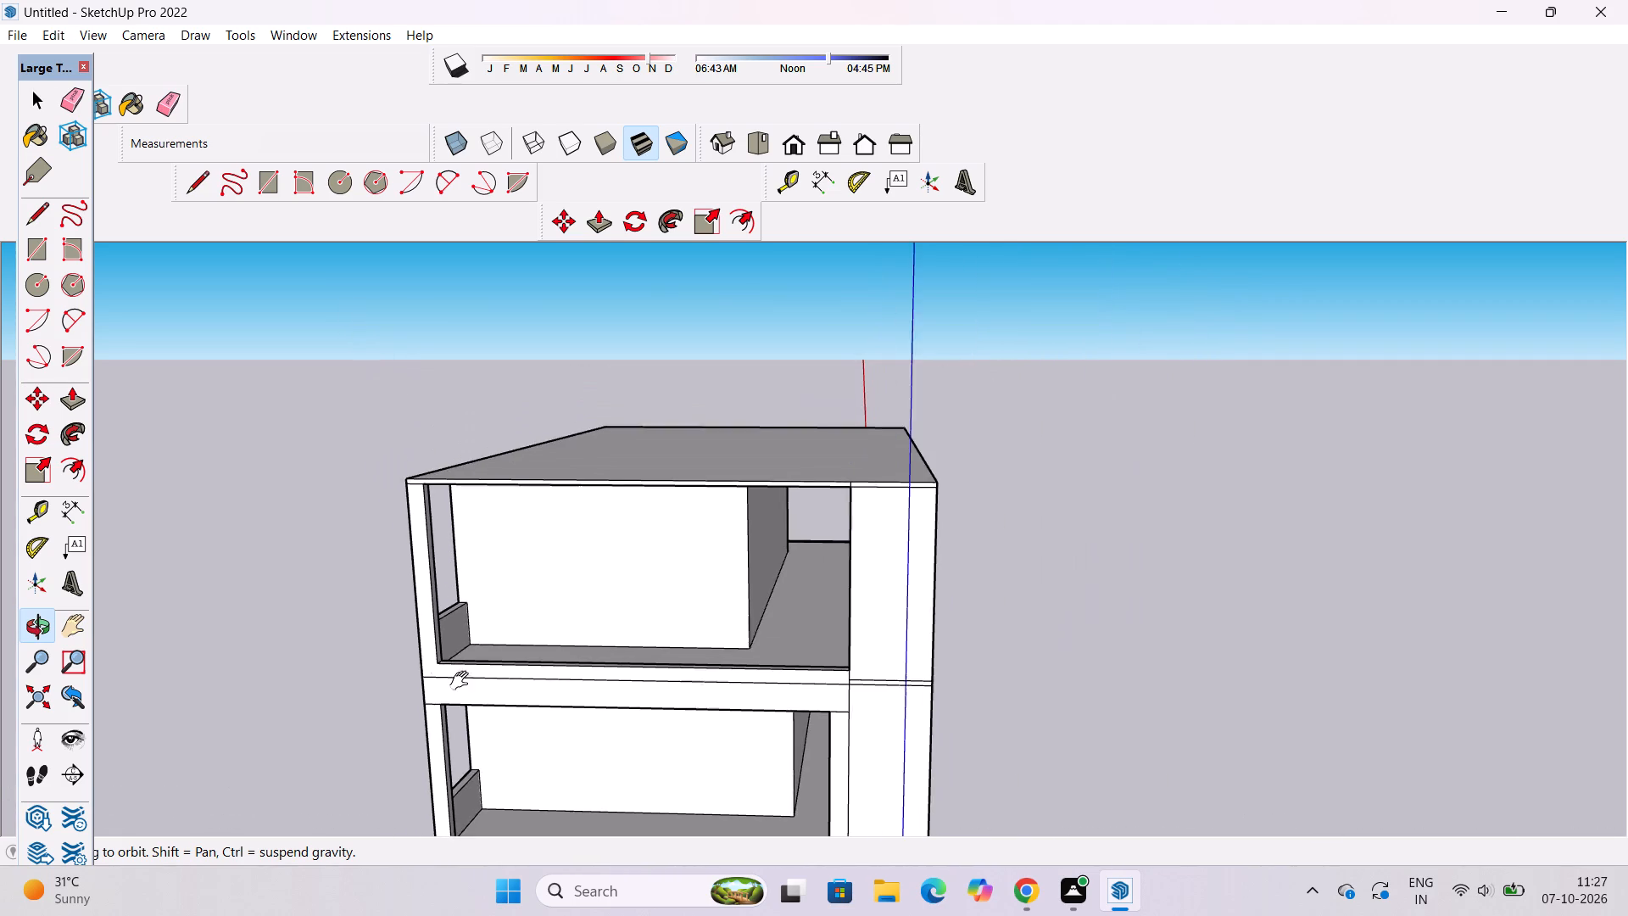
pyautogui.keyDown('shift'); pyautogui.moveTo(463, 681); pyautogui.dragTo(464, 681); pyautogui.keyUp('shift')
pyautogui.scroll(4, 550, 674)
pyautogui.keyDown('shift'); pyautogui.moveTo(537, 686); pyautogui.dragTo(484, 672); pyautogui.keyUp('shift')
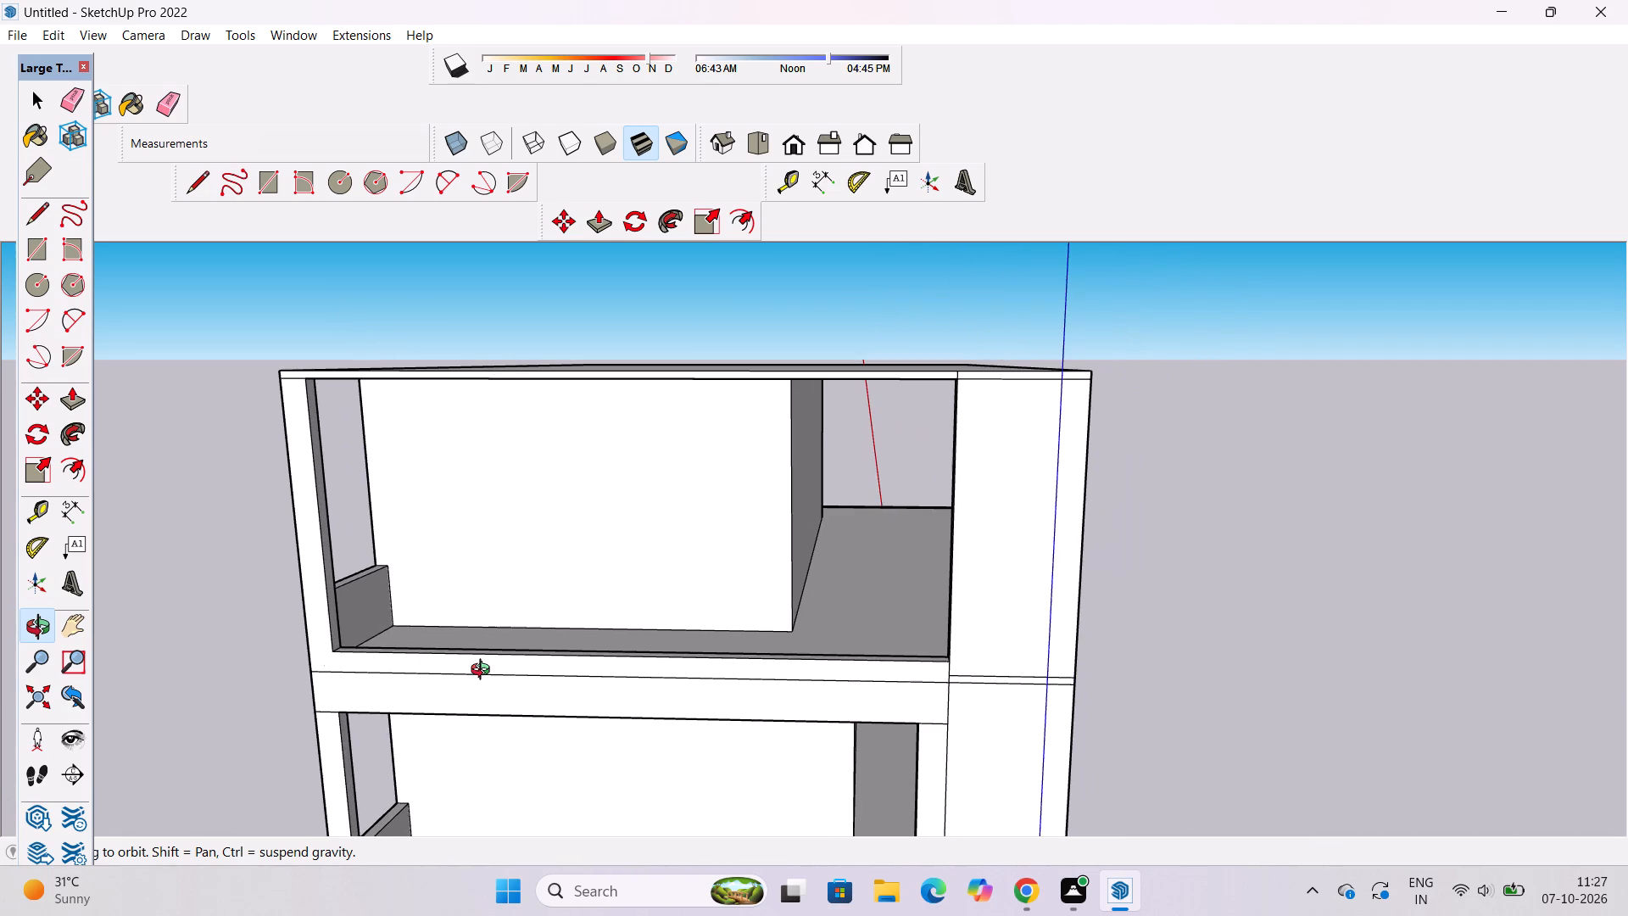
pyautogui.scroll(1, 484, 672)
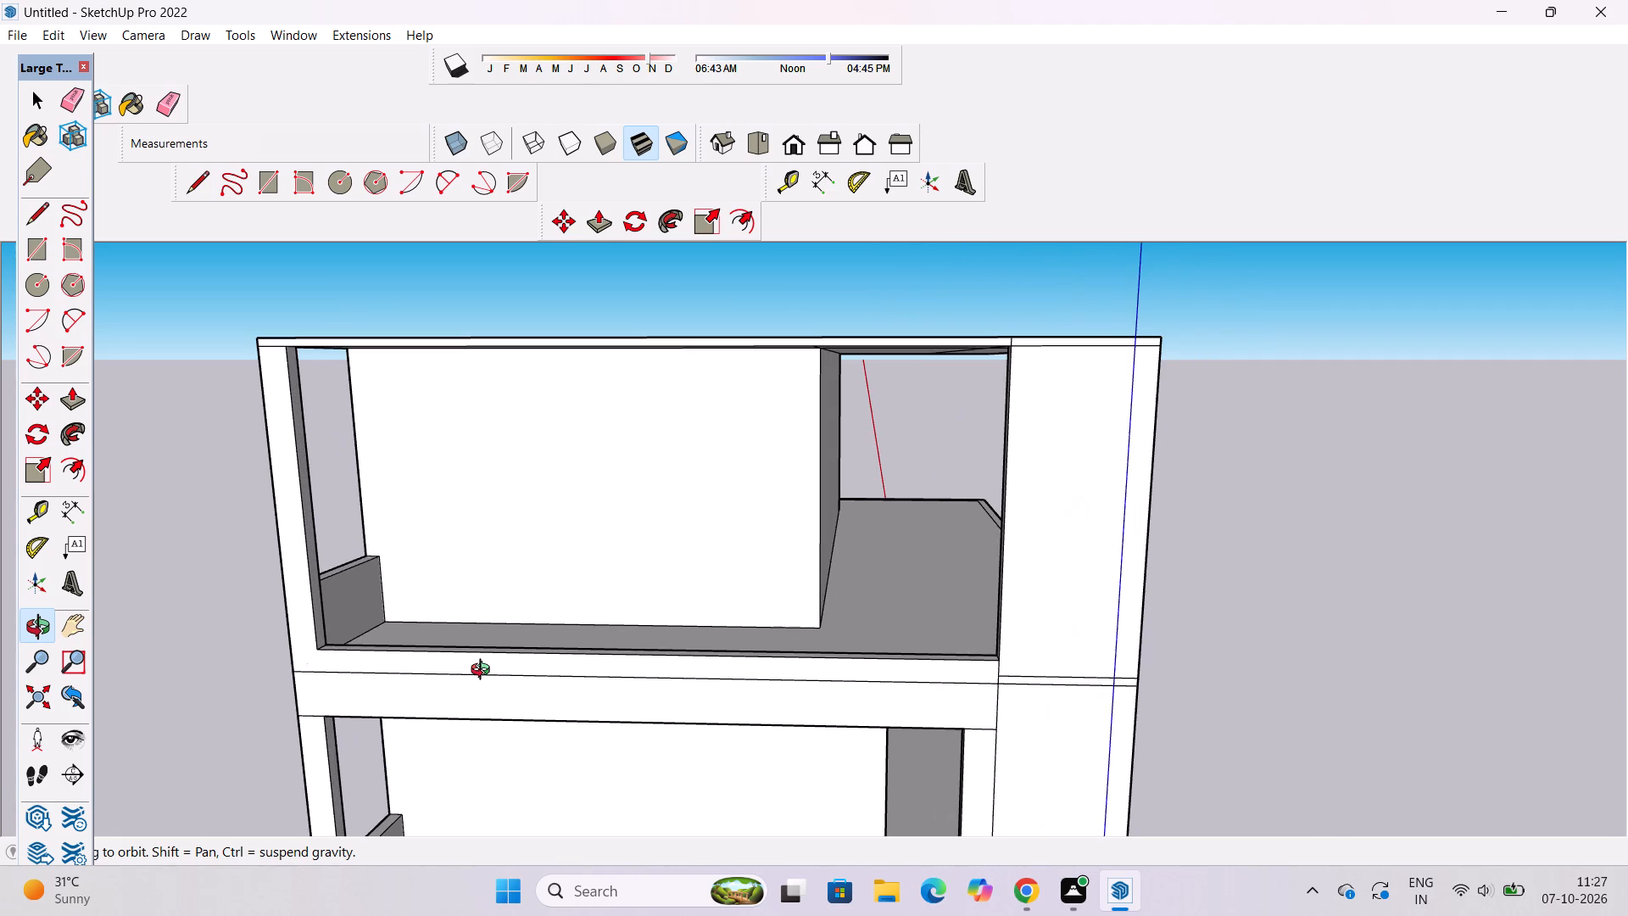
pyautogui.scroll(-2, 484, 672)
pyautogui.scroll(1, 516, 660)
pyautogui.scroll(-4, 516, 660)
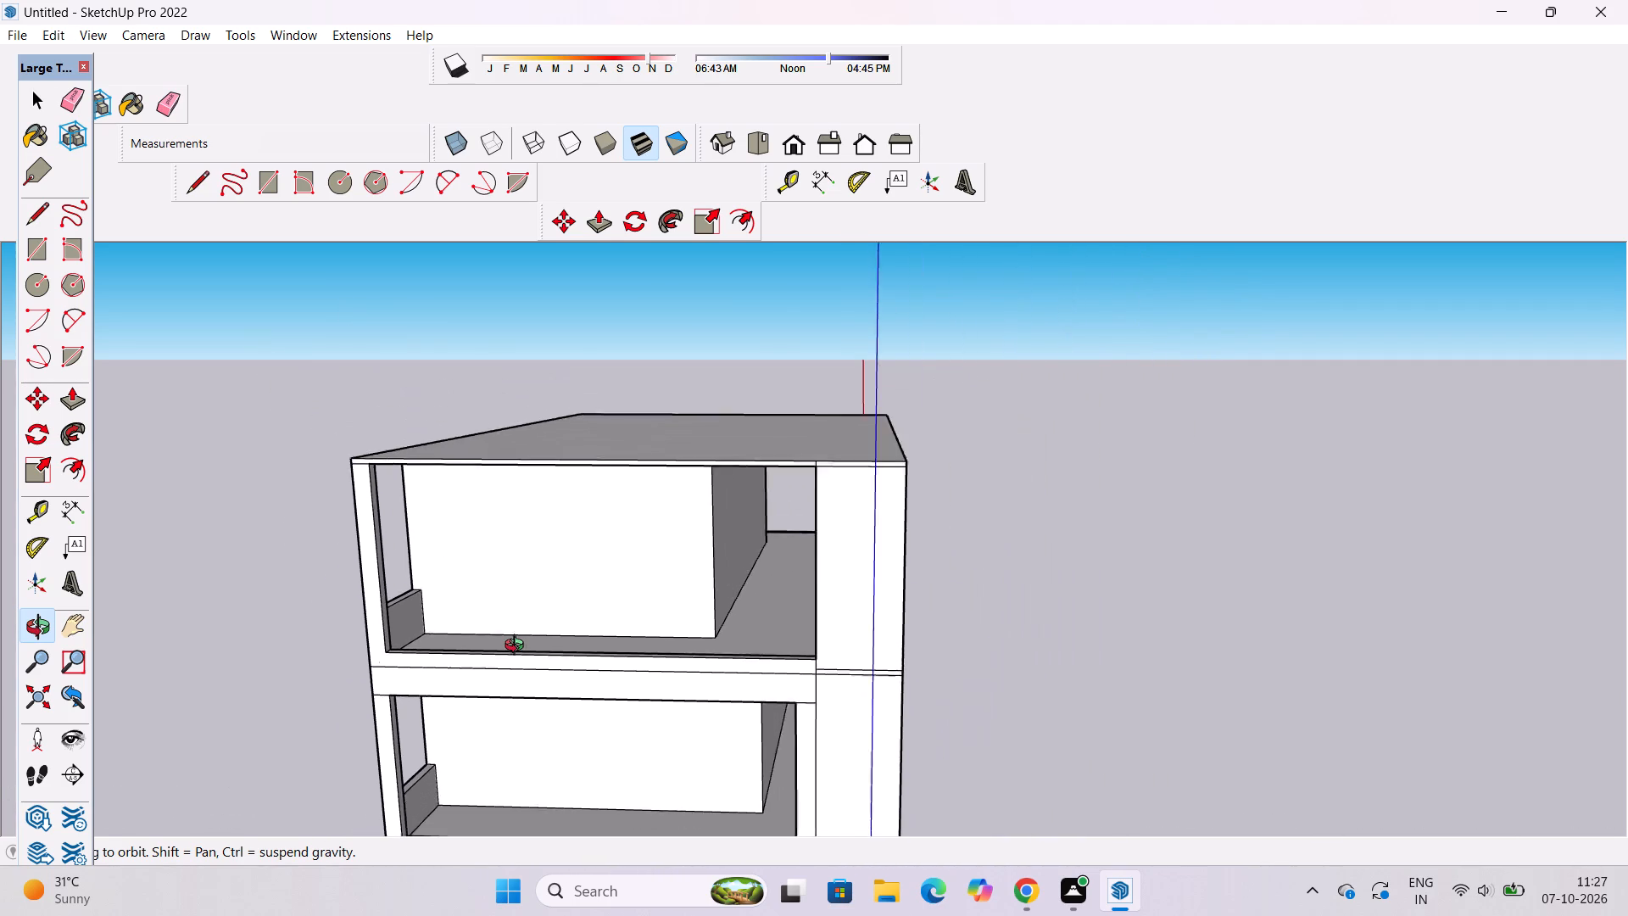
pyautogui.scroll(-1, 518, 647)
pyautogui.keyDown('shift'); pyautogui.moveTo(574, 679); pyautogui.dragTo(574, 691); pyautogui.keyUp('shift')
pyautogui.moveTo(588, 712); pyautogui.dragTo(592, 733)
pyautogui.scroll(2, 592, 706)
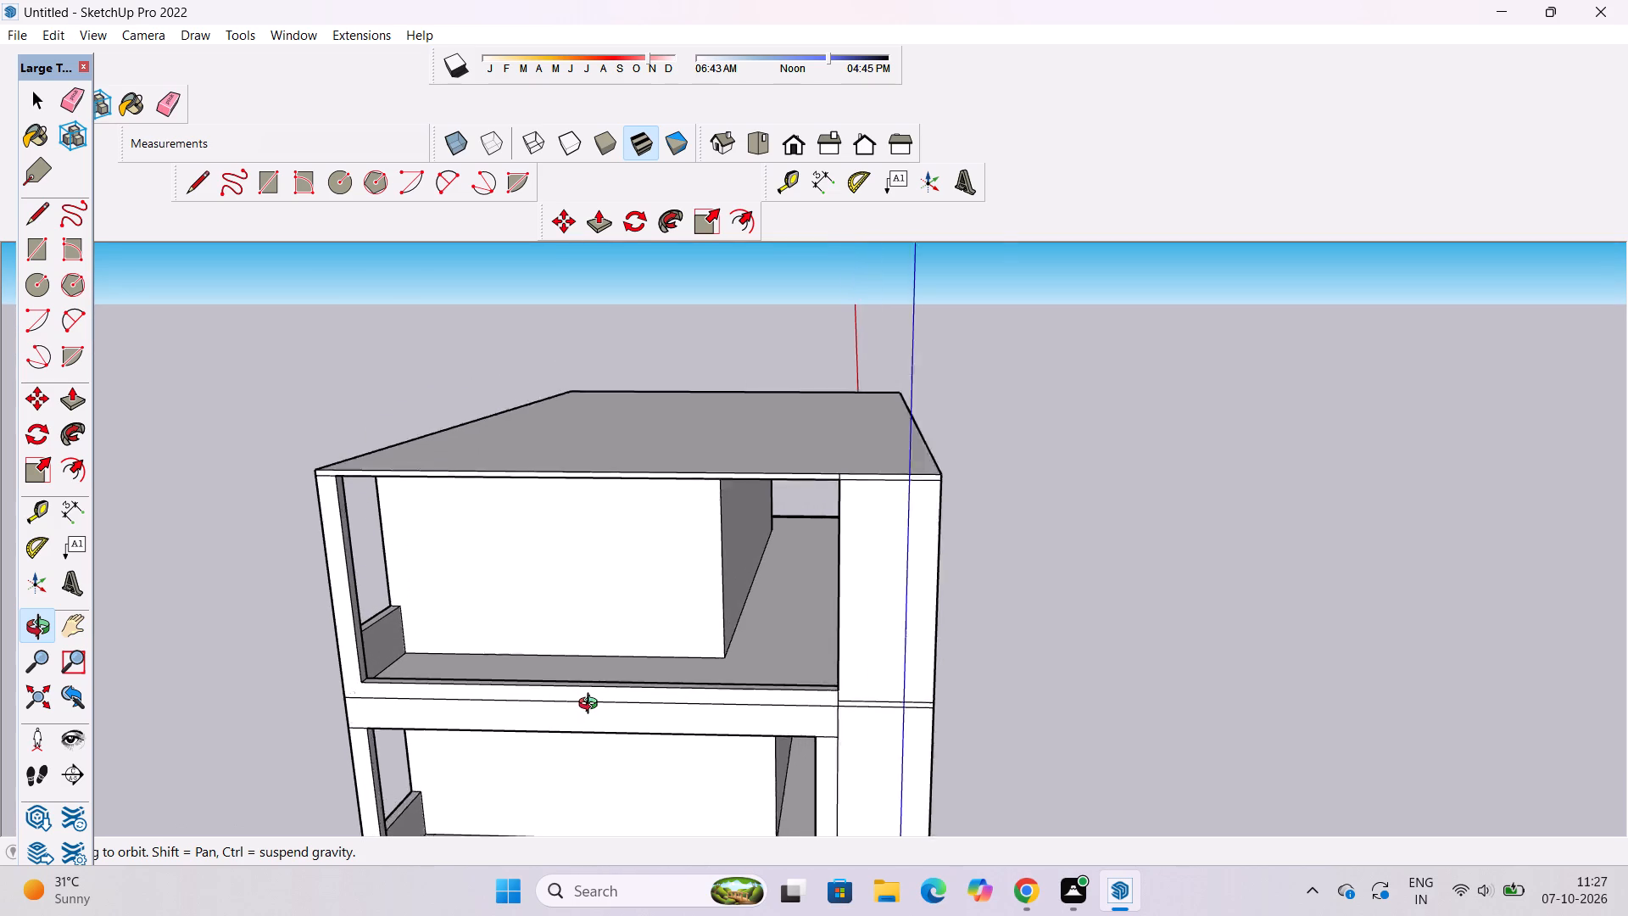
pyautogui.scroll(3, 592, 706)
pyautogui.scroll(-1, 592, 706)
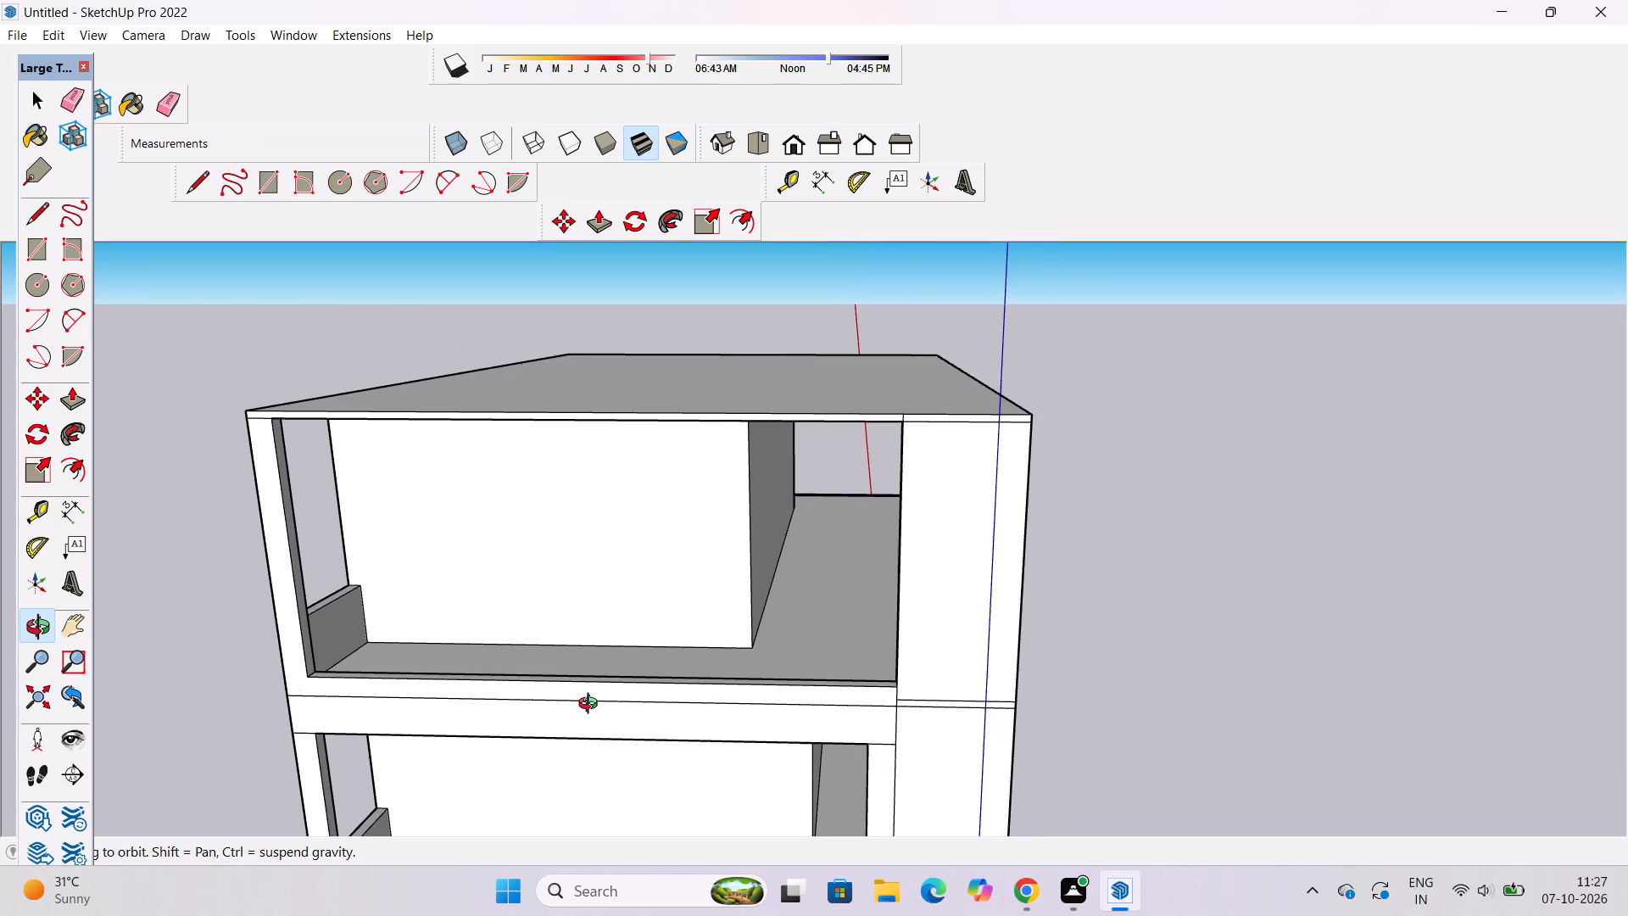
pyautogui.scroll(-2, 594, 691)
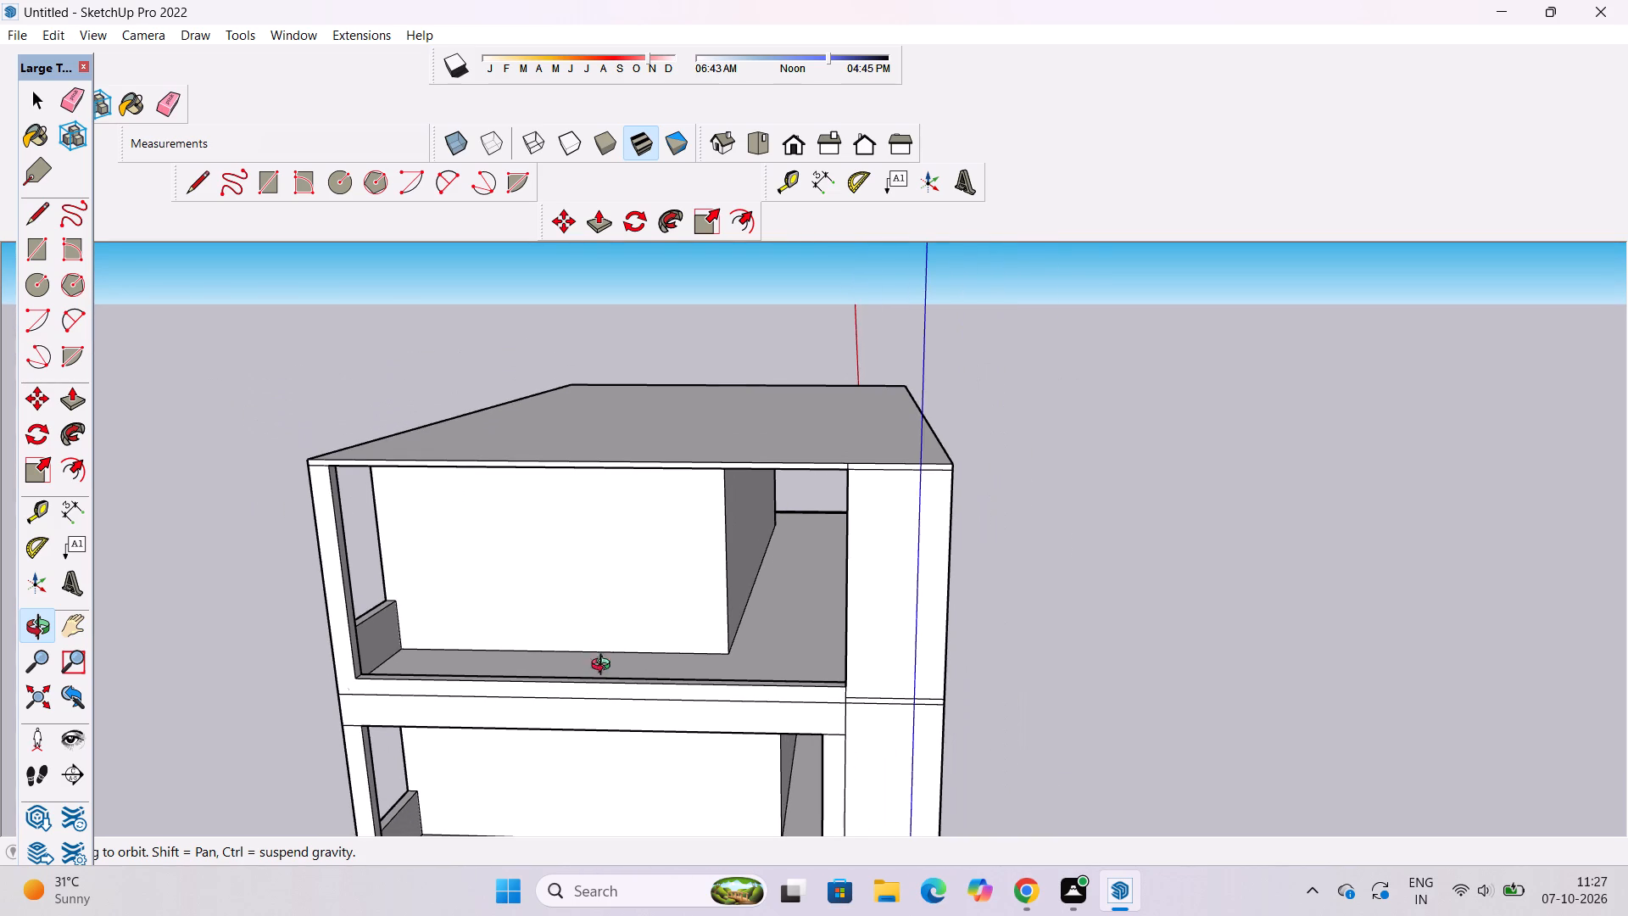
# Examine the stacked balconies, their edge beams and the wide corner post from the front, side and rear.
pyautogui.scroll(-2, 617, 644)
pyautogui.keyDown('shift'); pyautogui.moveTo(598, 679); pyautogui.dragTo(622, 488); pyautogui.keyUp('shift')
pyautogui.moveTo(659, 585); pyautogui.dragTo(649, 451)
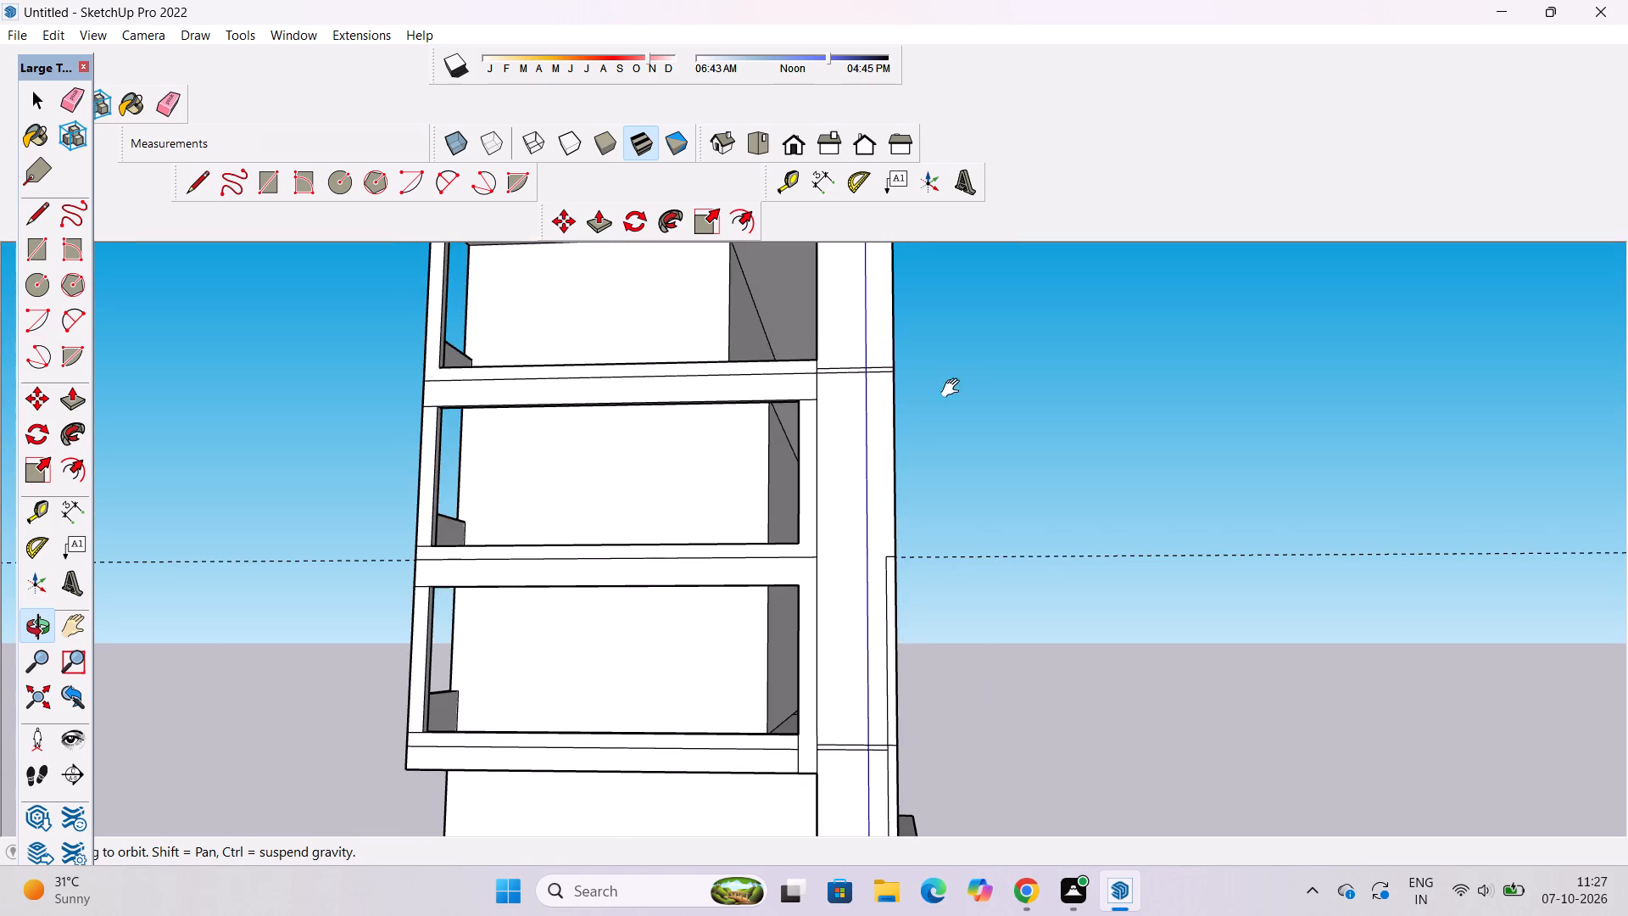
pyautogui.keyDown('shift'); pyautogui.moveTo(978, 384); pyautogui.dragTo(978, 478); pyautogui.keyUp('shift')
pyautogui.moveTo(951, 500); pyautogui.dragTo(844, 604)
pyautogui.scroll(5, 745, 470)
pyautogui.moveTo(775, 506); pyautogui.dragTo(740, 579)
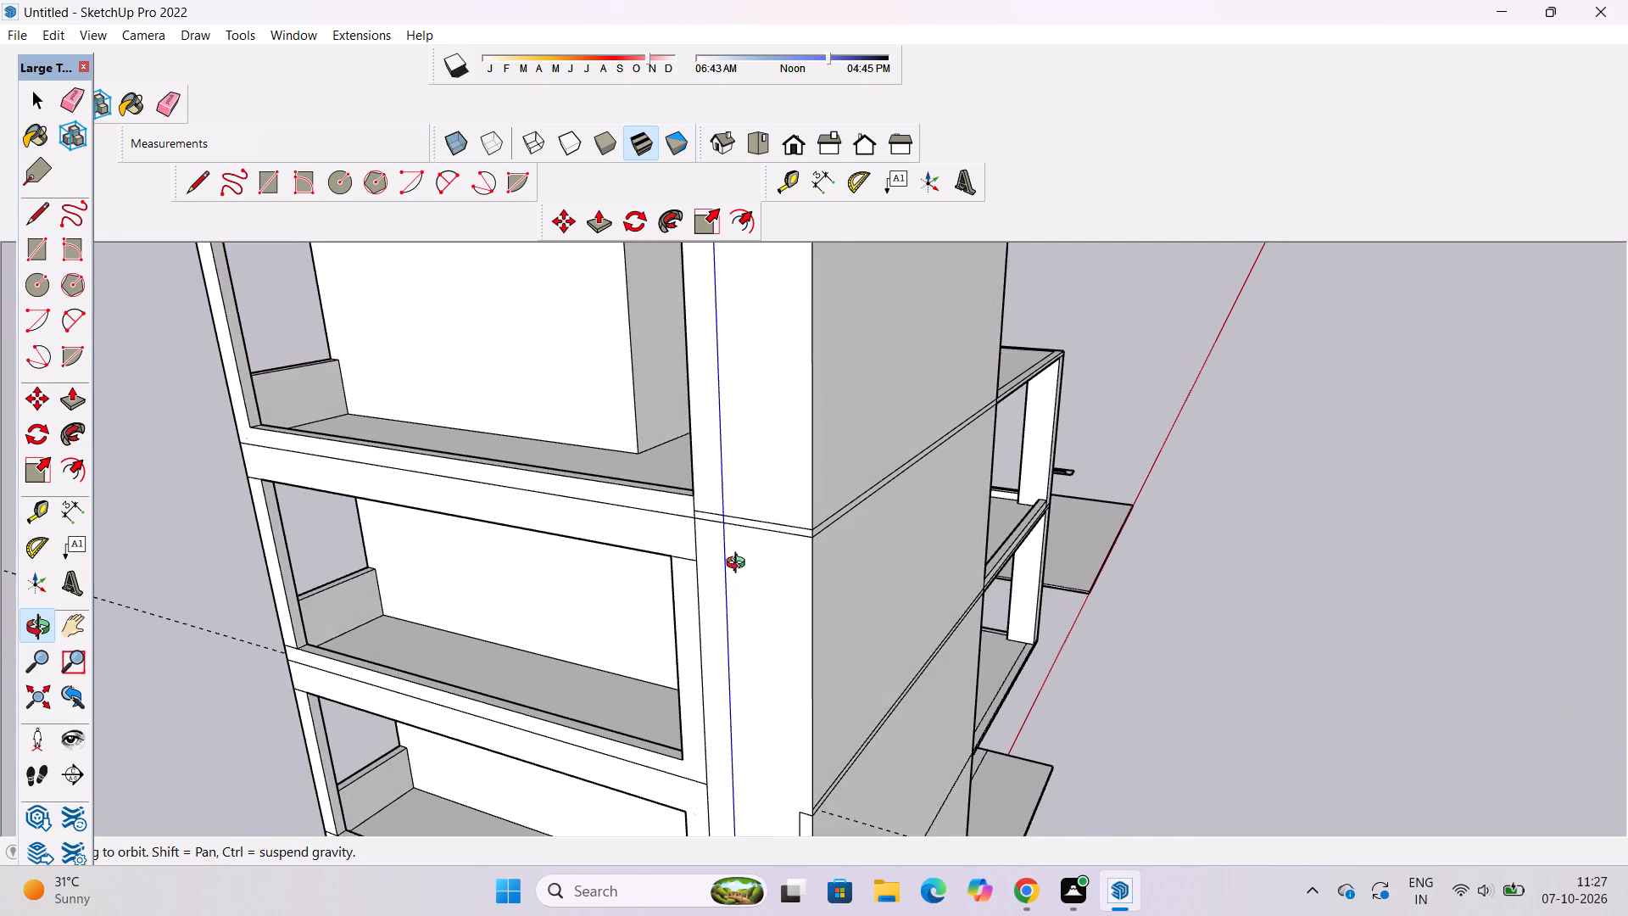
pyautogui.scroll(4, 739, 565)
pyautogui.keyDown('shift'); pyautogui.moveTo(739, 565); pyautogui.dragTo(743, 586); pyautogui.keyUp('shift')
pyautogui.moveTo(745, 586); pyautogui.dragTo(748, 522)
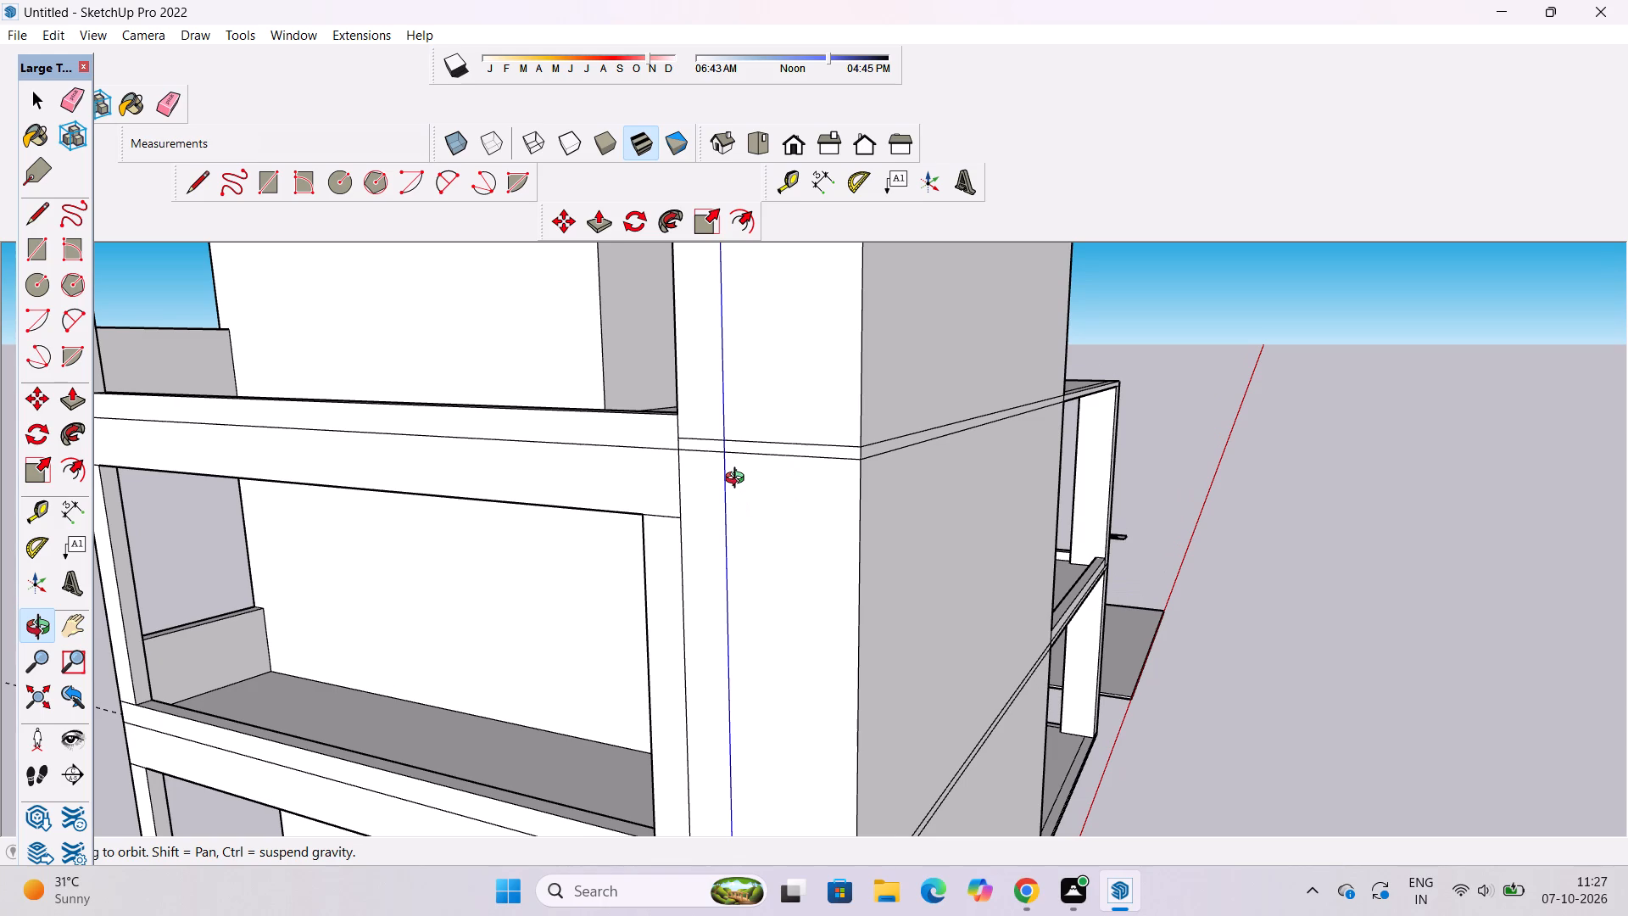
pyautogui.scroll(-6, 799, 516)
pyautogui.moveTo(1048, 550); pyautogui.dragTo(638, 572)
pyautogui.scroll(-6, 627, 577)
pyautogui.moveTo(547, 633); pyautogui.dragTo(914, 648)
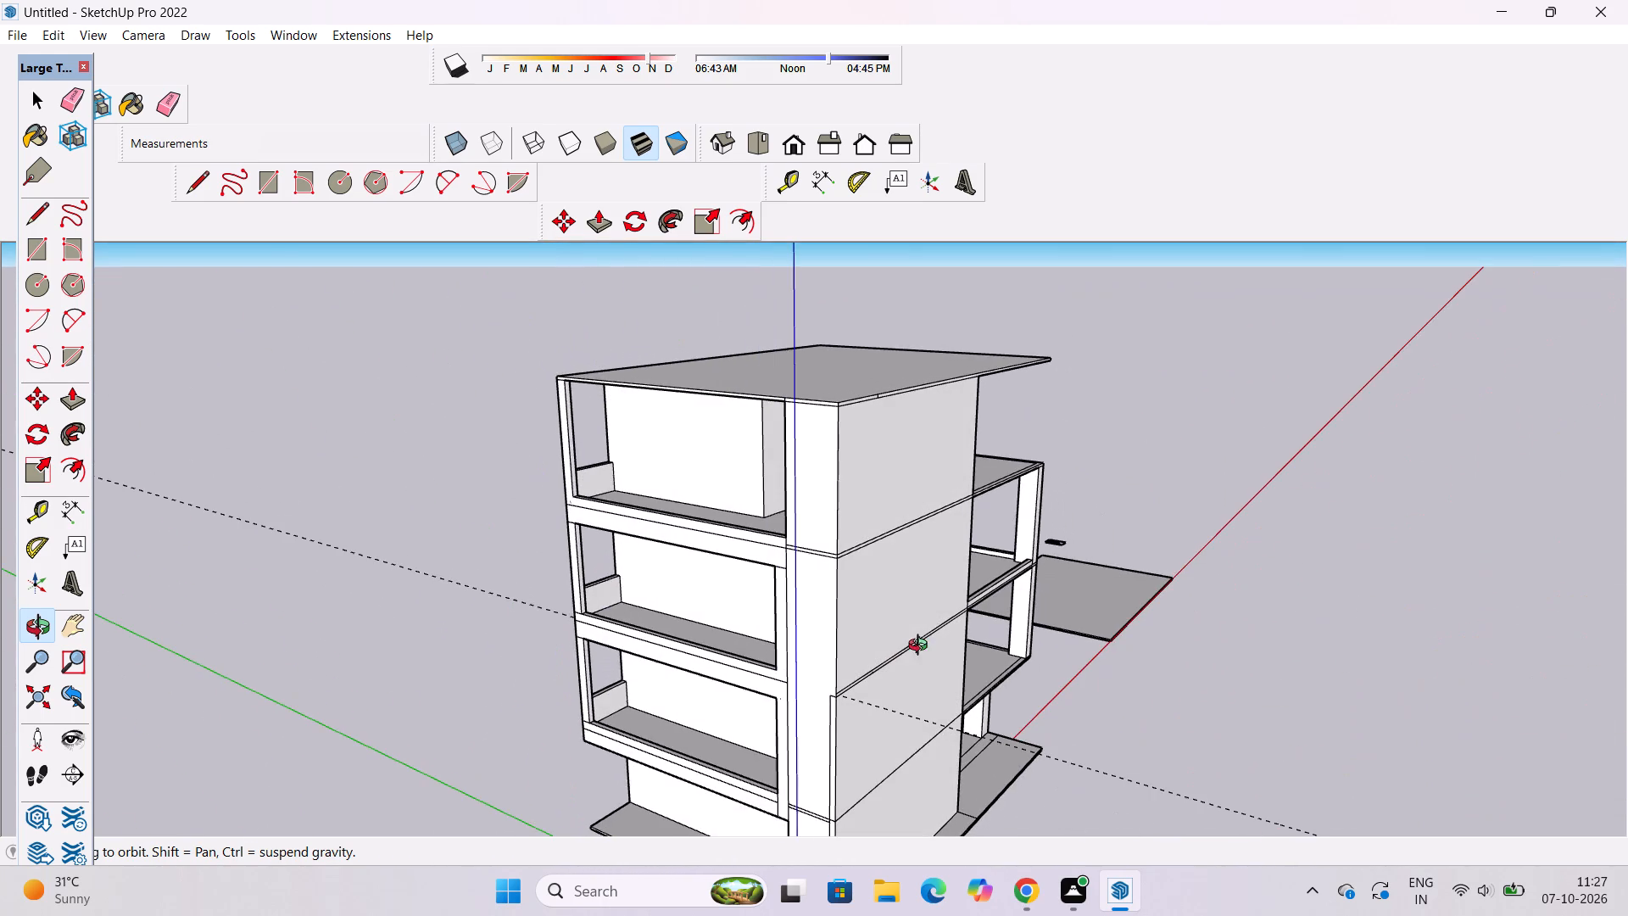
pyautogui.scroll(5, 835, 587)
pyautogui.moveTo(769, 637); pyautogui.dragTo(717, 476)
pyautogui.scroll(-6, 716, 470)
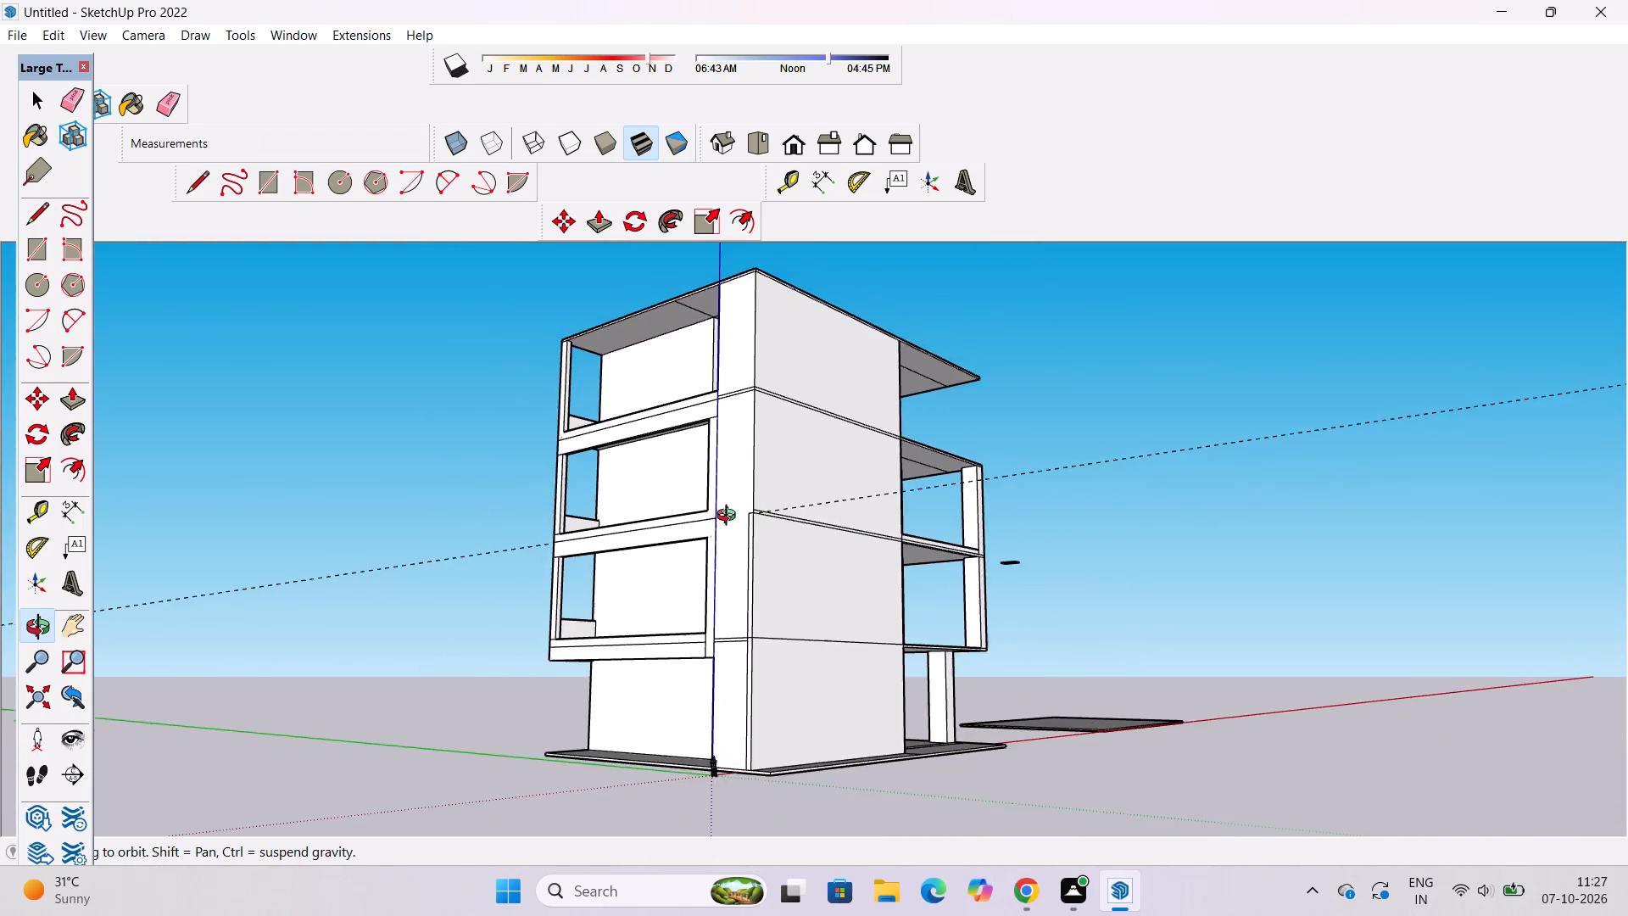
pyautogui.scroll(-1, 730, 517)
pyautogui.moveTo(811, 511); pyautogui.dragTo(538, 656)
pyautogui.moveTo(1018, 600); pyautogui.dragTo(649, 645)
pyautogui.moveTo(580, 662); pyautogui.dragTo(454, 686)
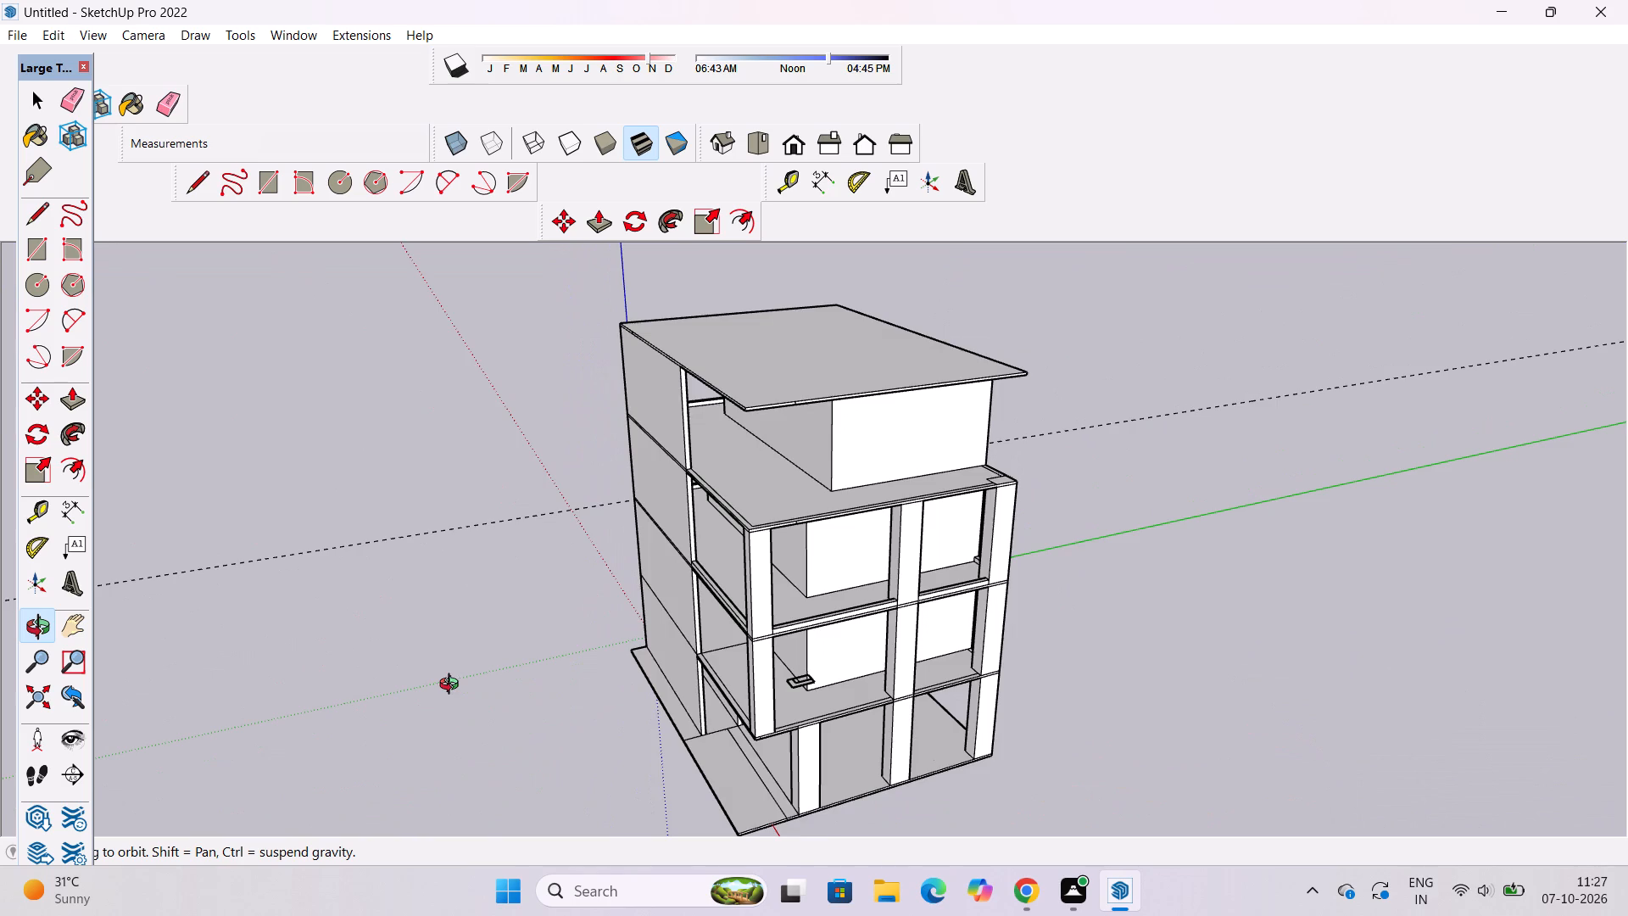
pyautogui.moveTo(528, 686); pyautogui.dragTo(1319, 622)
pyautogui.scroll(5, 951, 585)
pyautogui.keyDown('shift'); pyautogui.moveTo(665, 718); pyautogui.dragTo(750, 718); pyautogui.keyUp('shift')
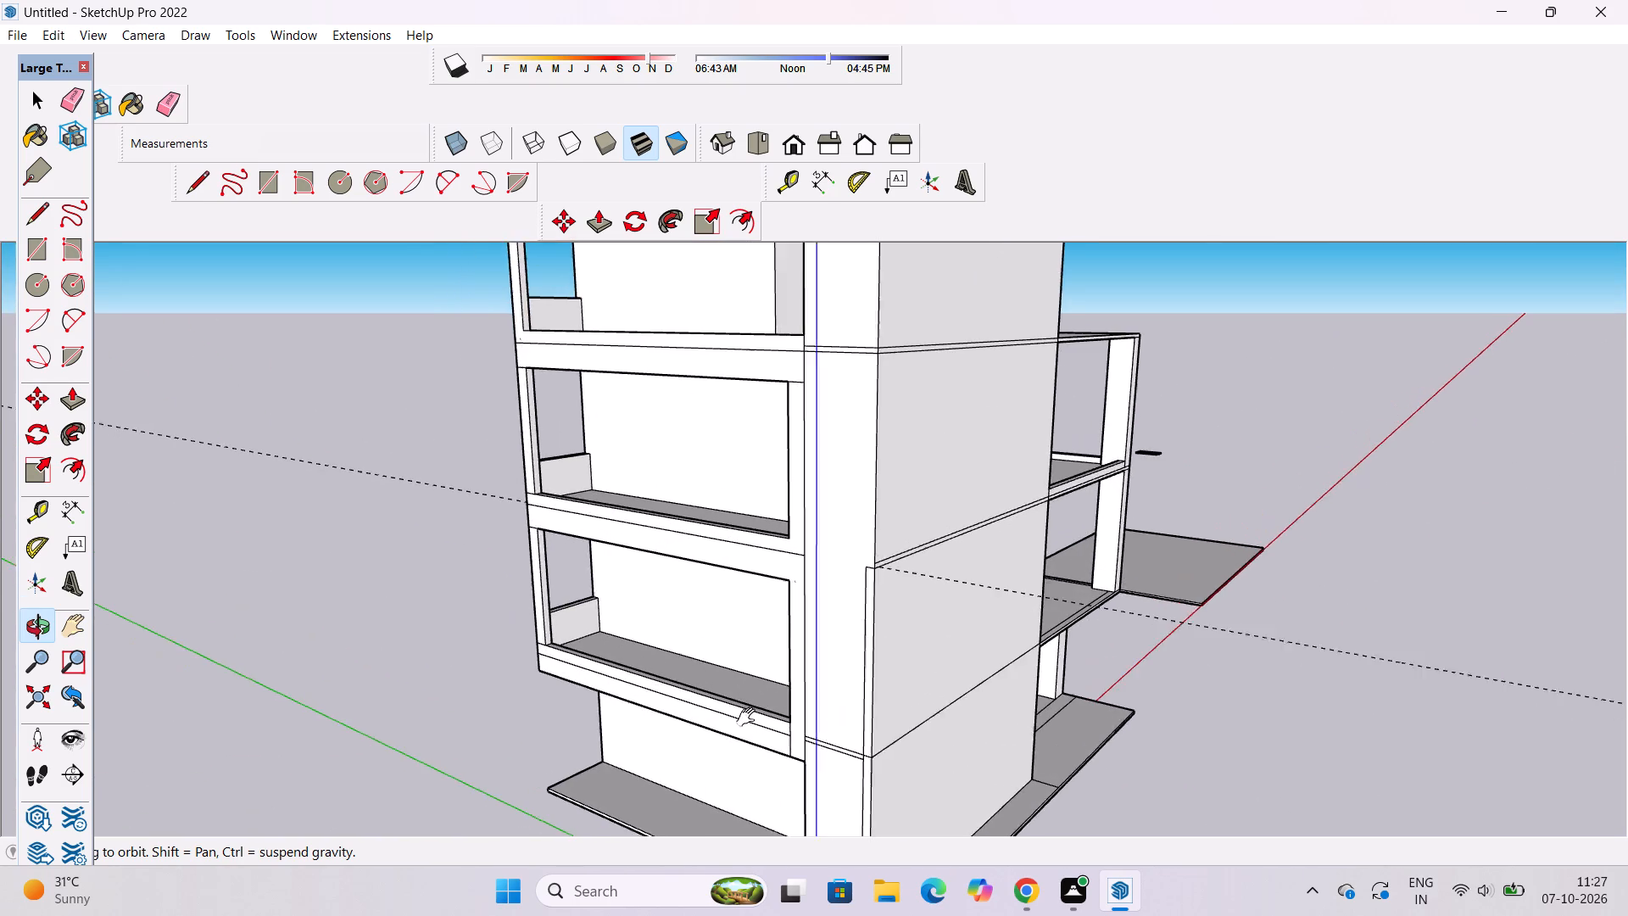
pyautogui.keyDown('shift'); pyautogui.moveTo(750, 718); pyautogui.dragTo(754, 718); pyautogui.keyUp('shift')
pyautogui.moveTo(746, 733); pyautogui.dragTo(984, 657)
pyautogui.scroll(3, 923, 665)
pyautogui.moveTo(923, 662); pyautogui.dragTo(928, 779)
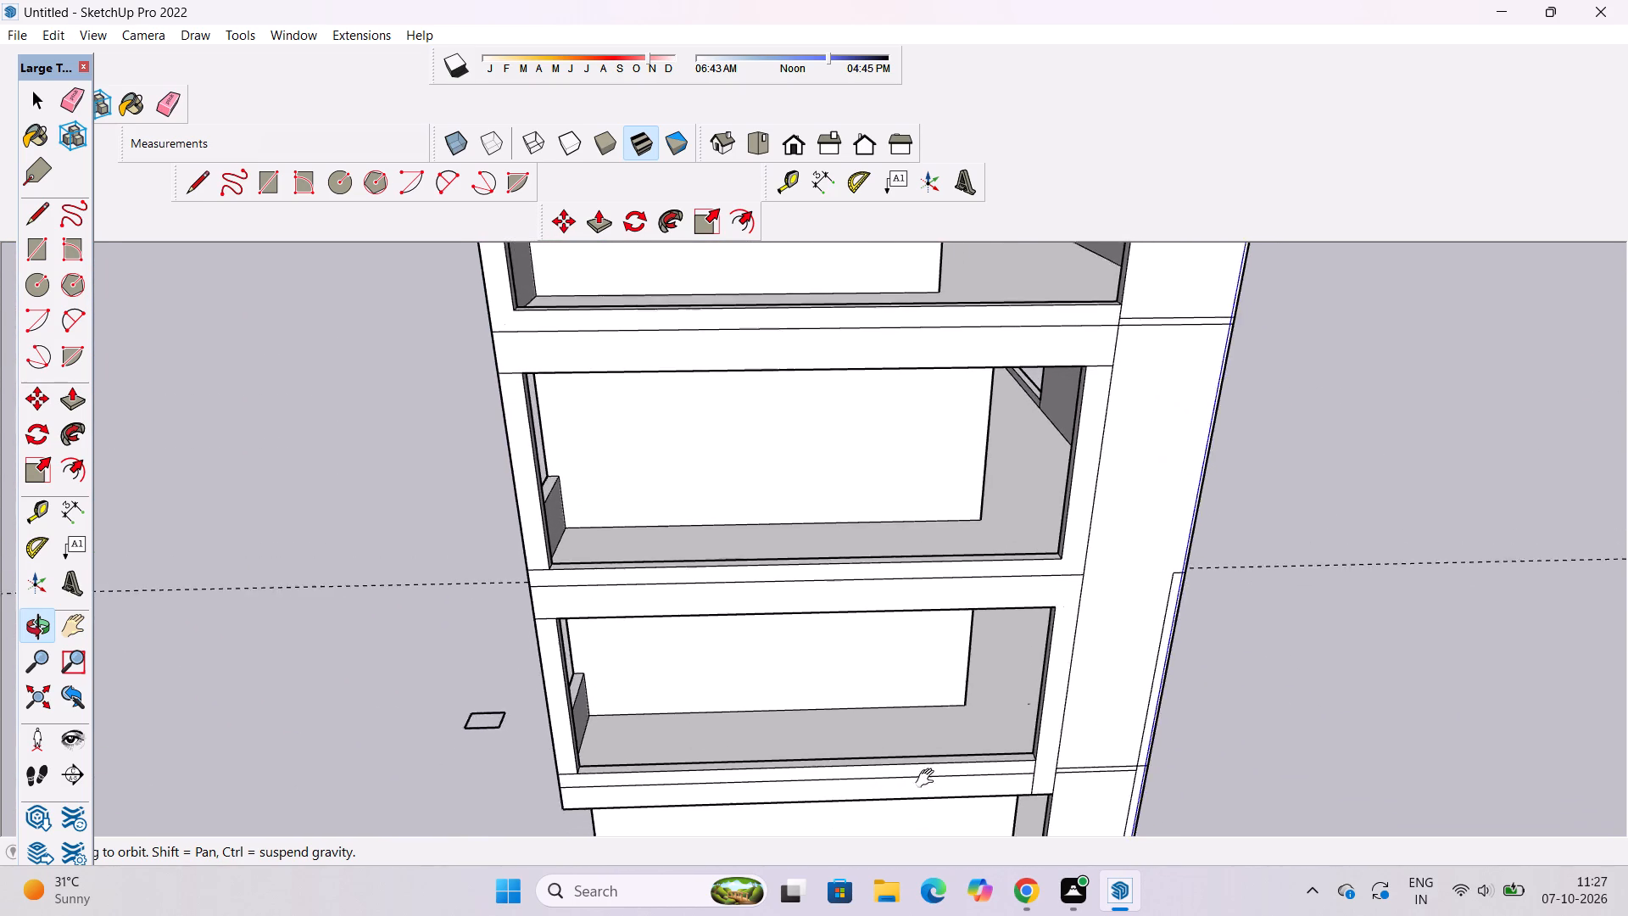
pyautogui.moveTo(928, 779); pyautogui.dragTo(914, 734)
# Erase the short horizontal line across the end post beside the low parapet, at the foot of the second balcony from the top.
pyautogui.scroll(5, 817, 500)
pyautogui.moveTo(867, 554); pyautogui.dragTo(705, 572)
pyautogui.keyDown('shift'); pyautogui.moveTo(705, 549); pyautogui.dragTo(834, 693); pyautogui.keyUp('shift')
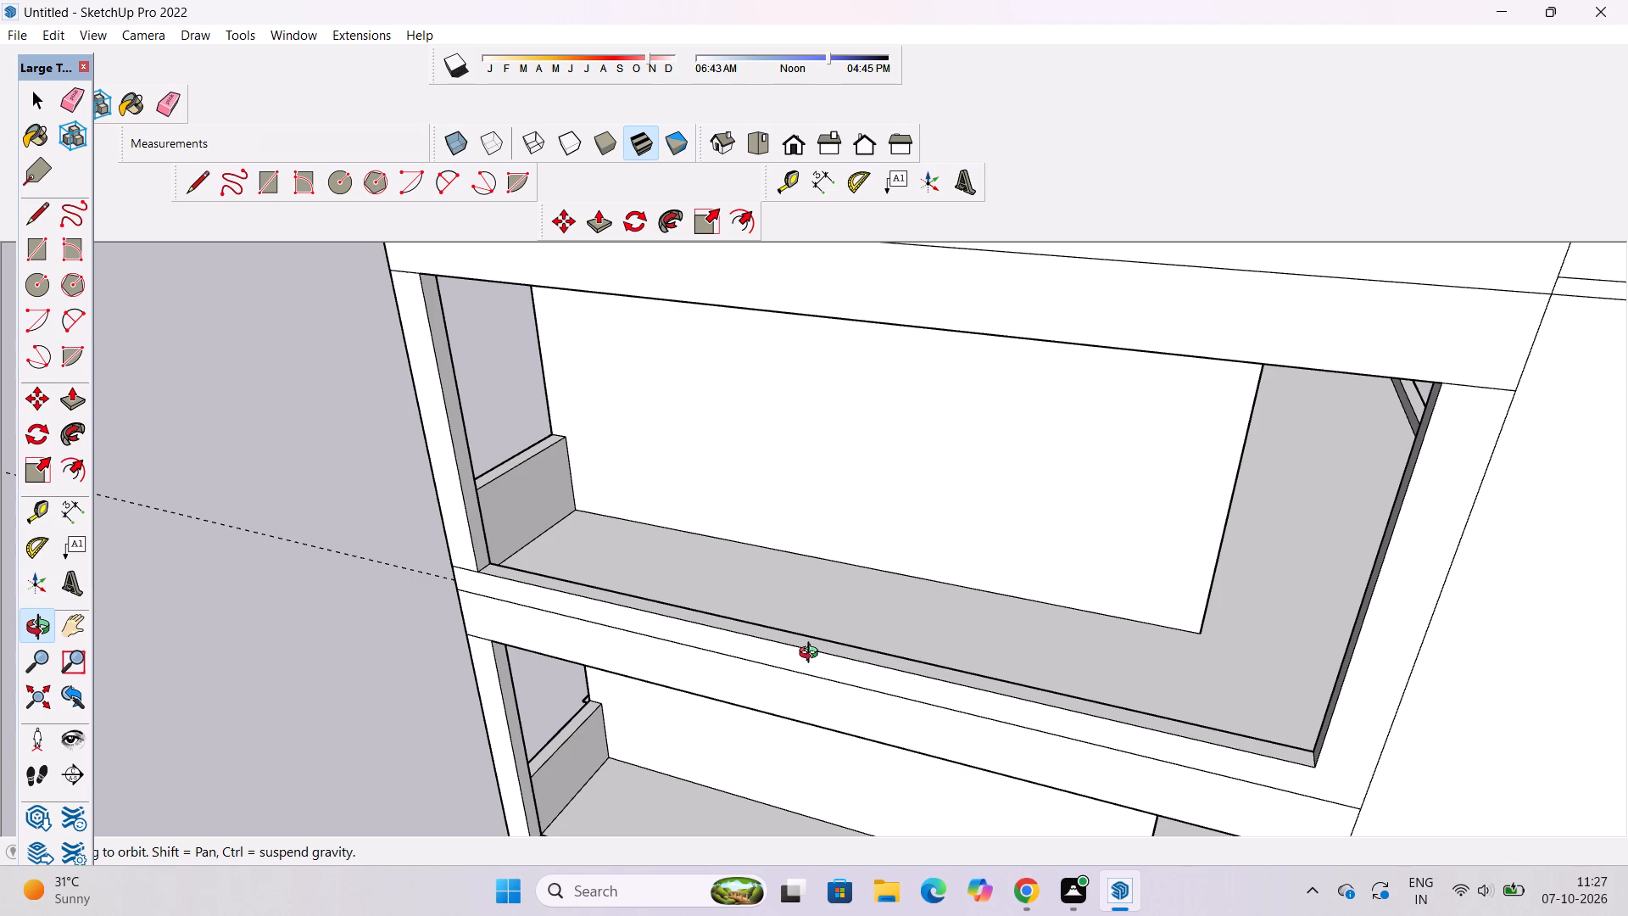
pyautogui.moveTo(812, 645); pyautogui.dragTo(816, 675)
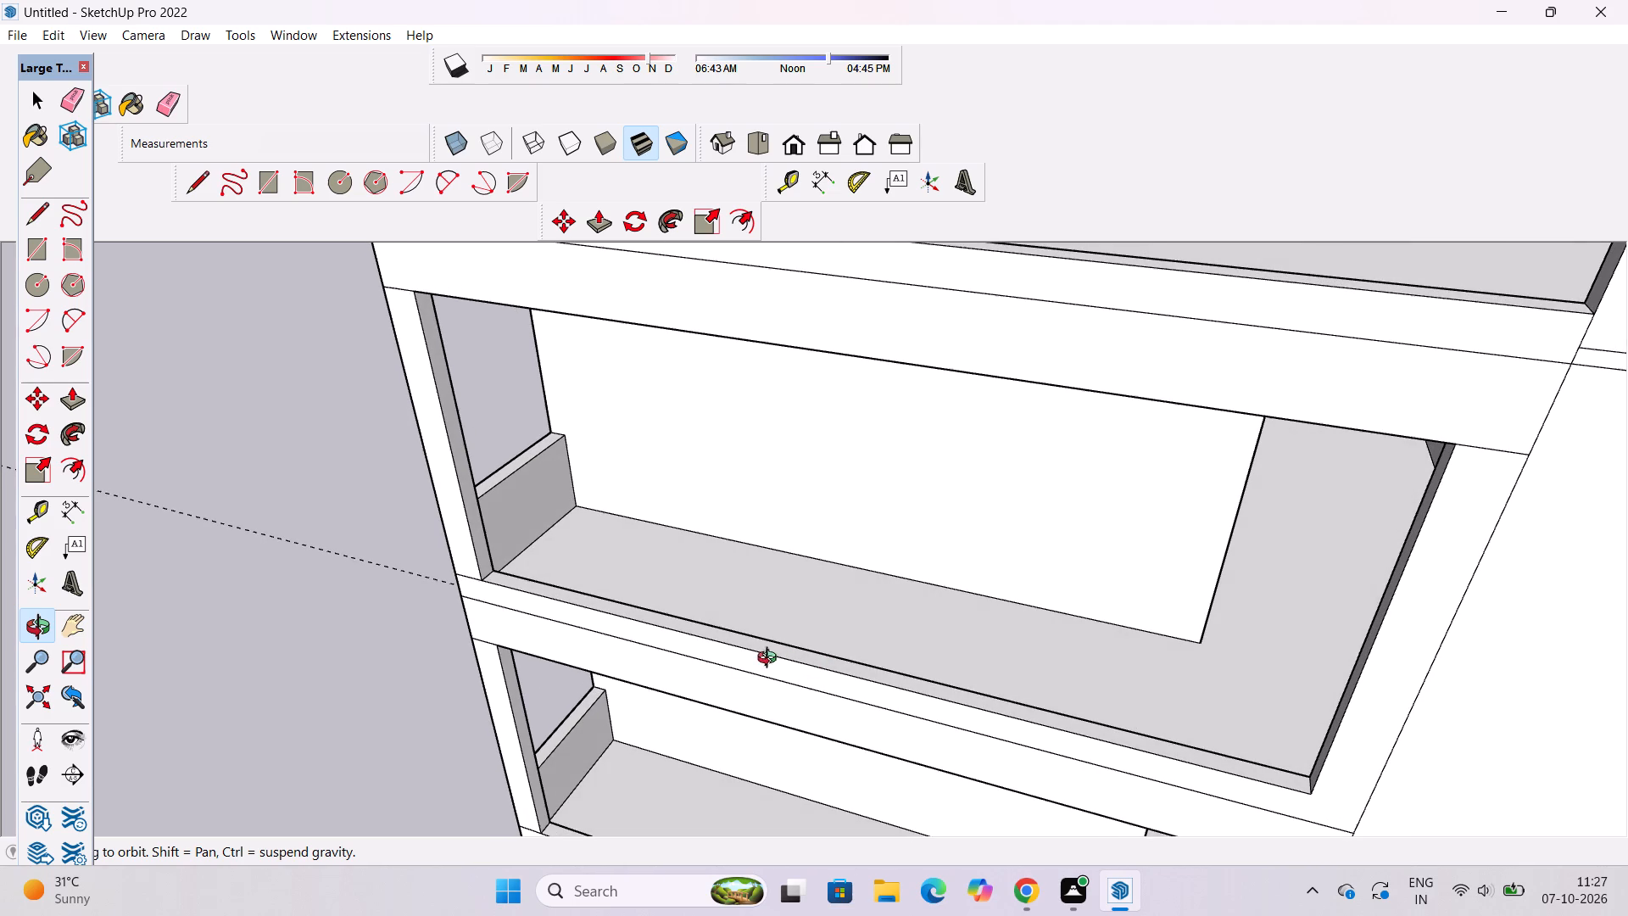
pyautogui.moveTo(705, 700); pyautogui.dragTo(800, 708)
pyautogui.moveTo(800, 708); pyautogui.dragTo(695, 709)
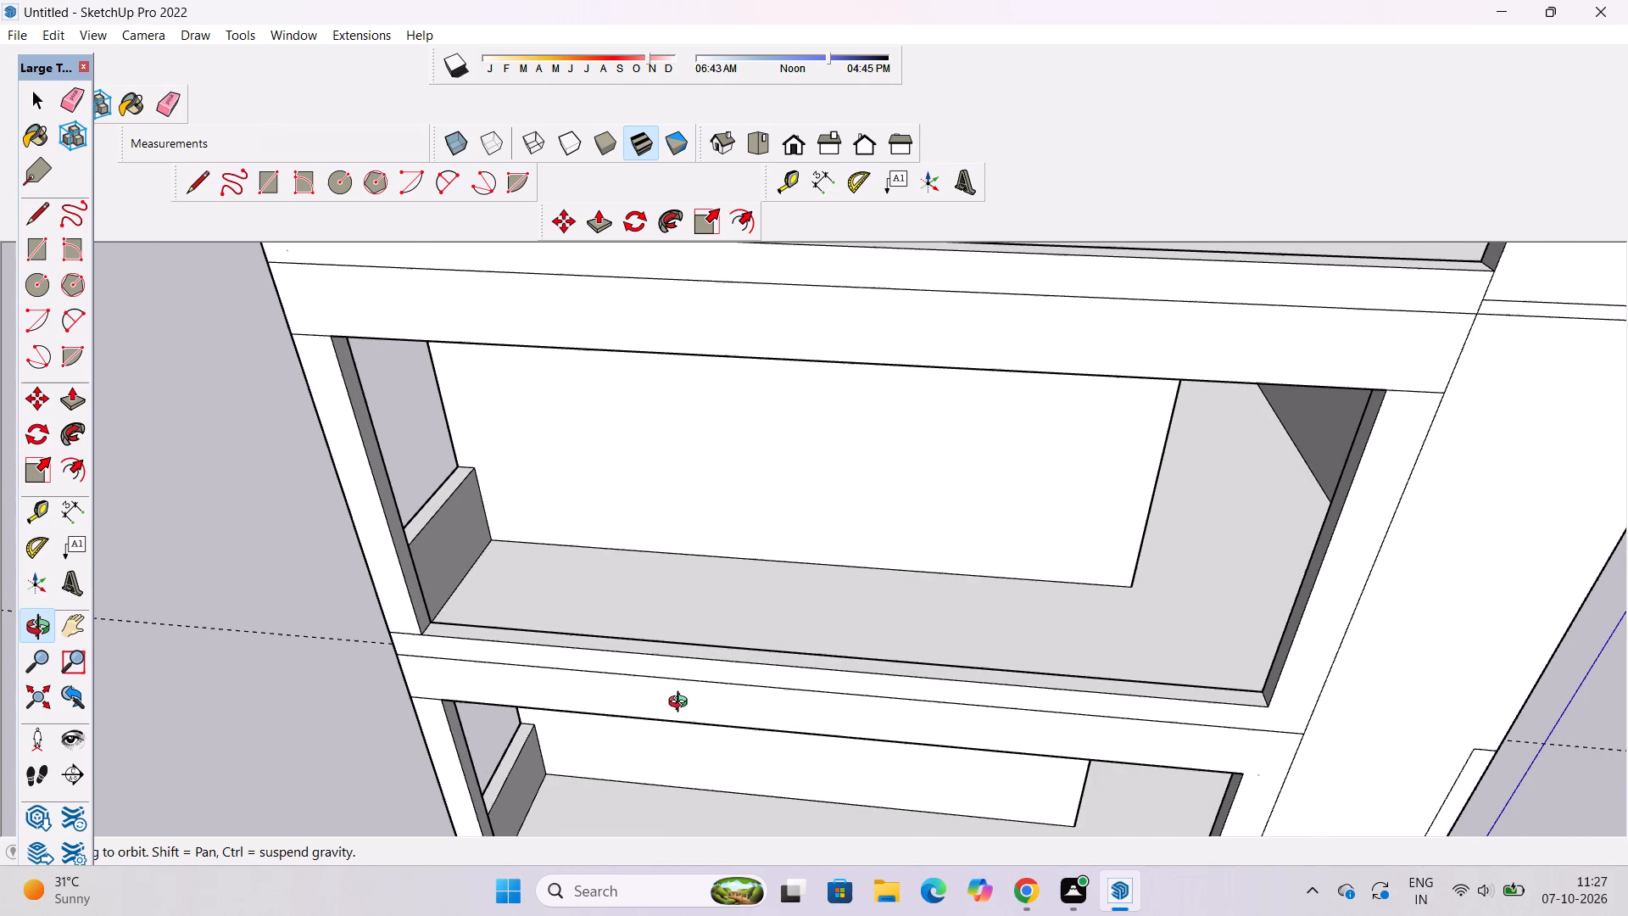
pyautogui.scroll(5, 420, 647)
pyautogui.press('e')
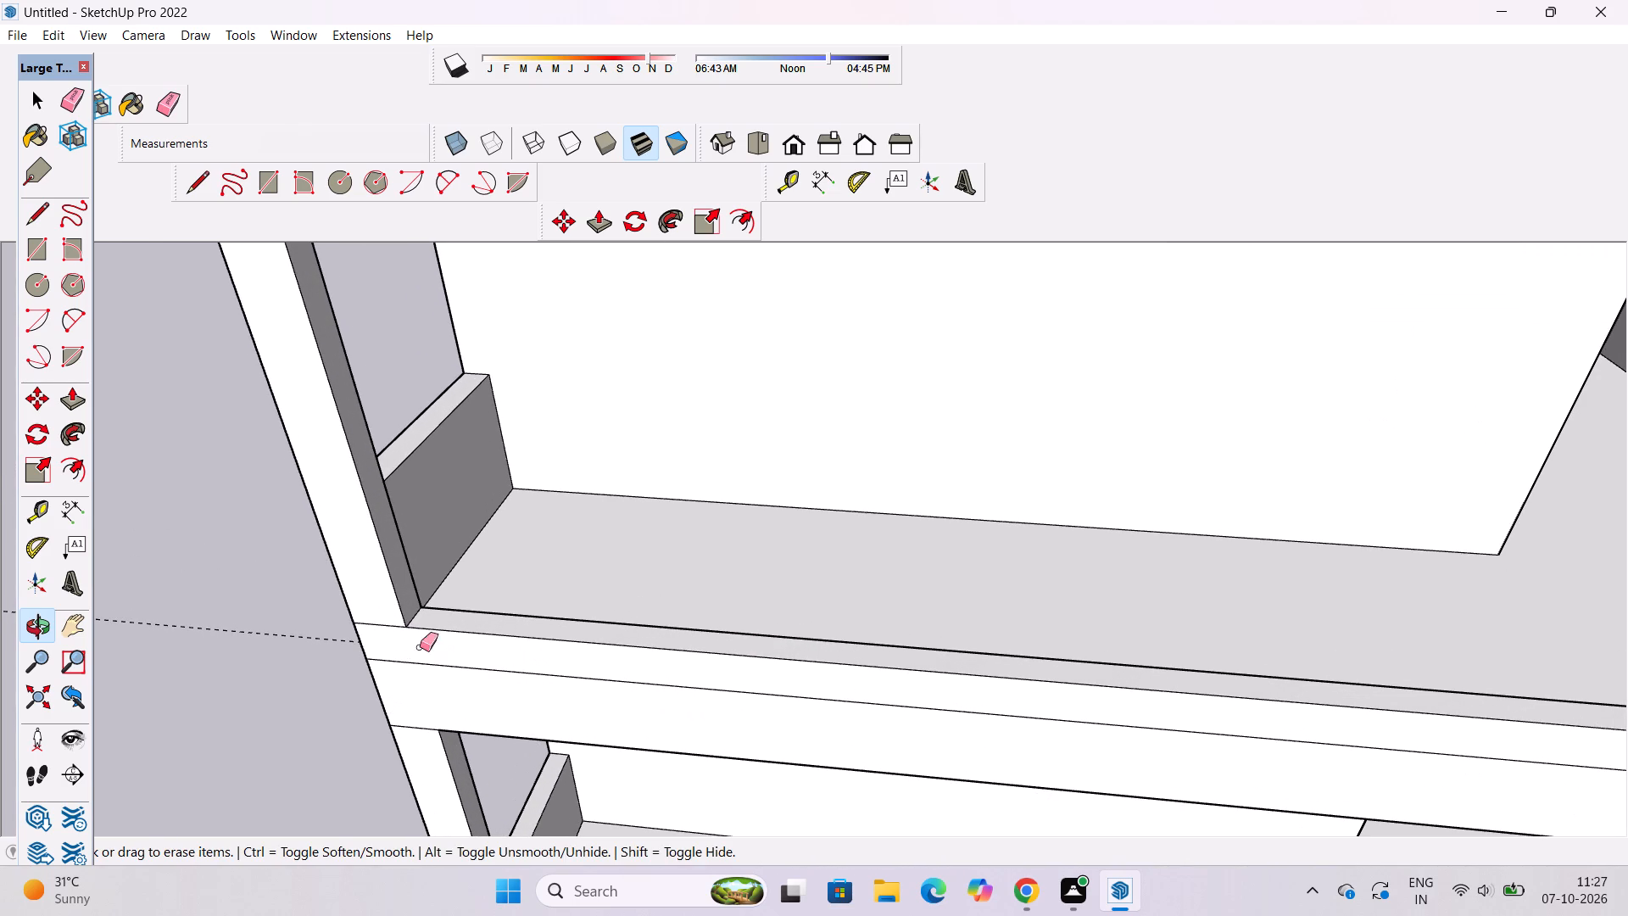
pyautogui.moveTo(378, 617); pyautogui.dragTo(378, 628)
pyautogui.press('space')
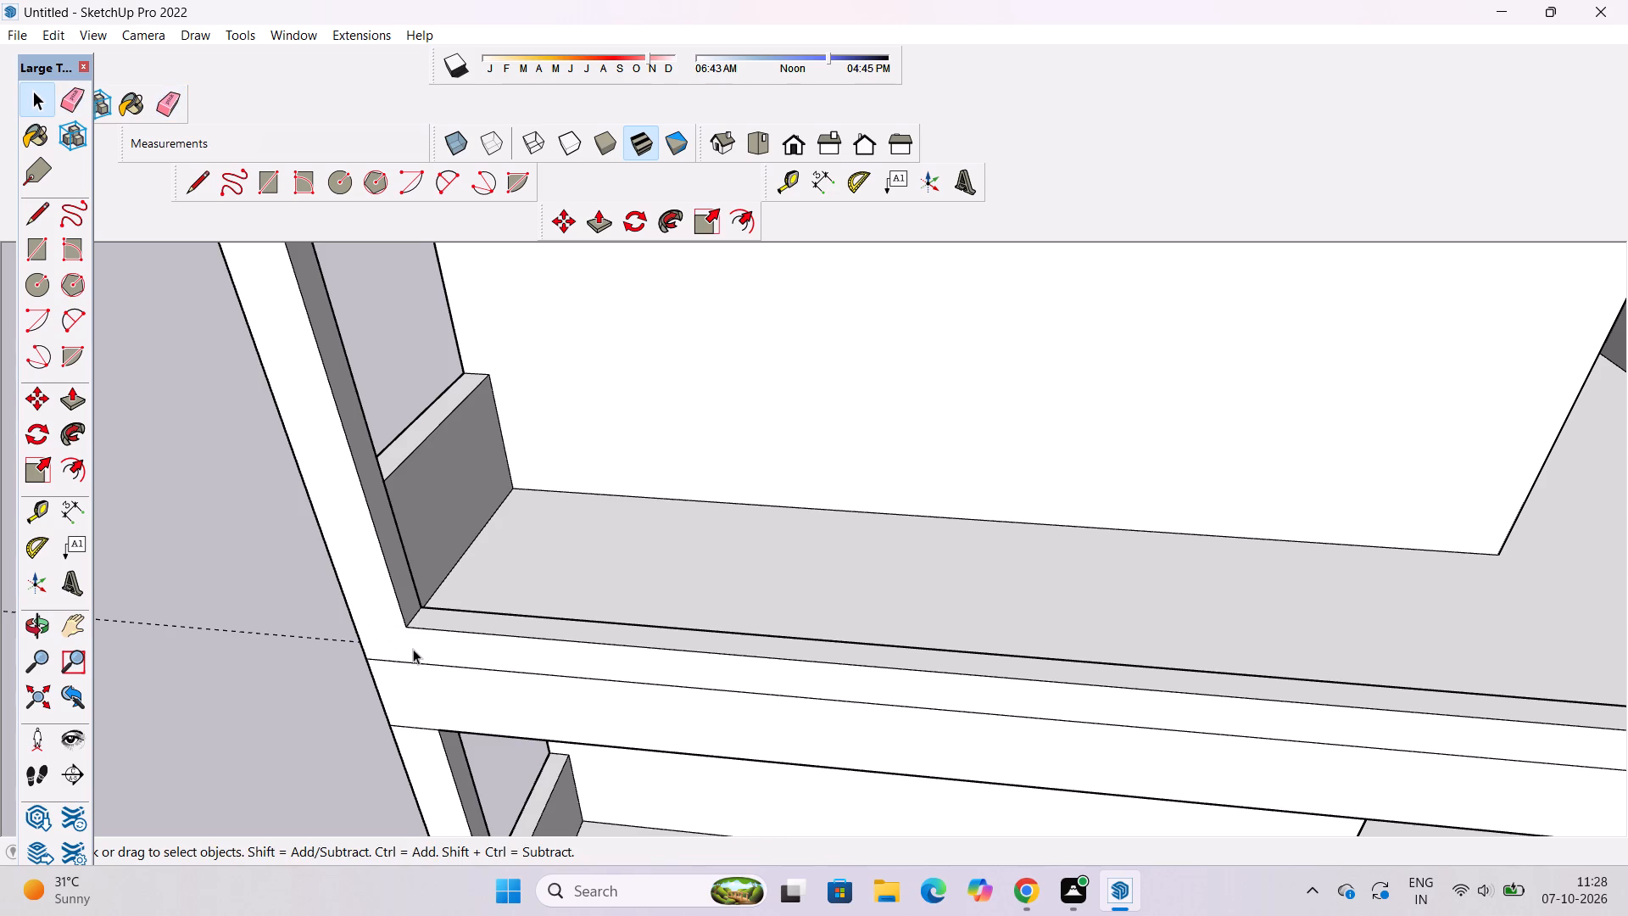
# Erase the short horizontal line across the parapet-side end post at the head of the second balcony's opening.
pyautogui.press('o')
pyautogui.scroll(-6, 429, 637)
pyautogui.moveTo(441, 679); pyautogui.dragTo(446, 620)
pyautogui.scroll(-3, 446, 620)
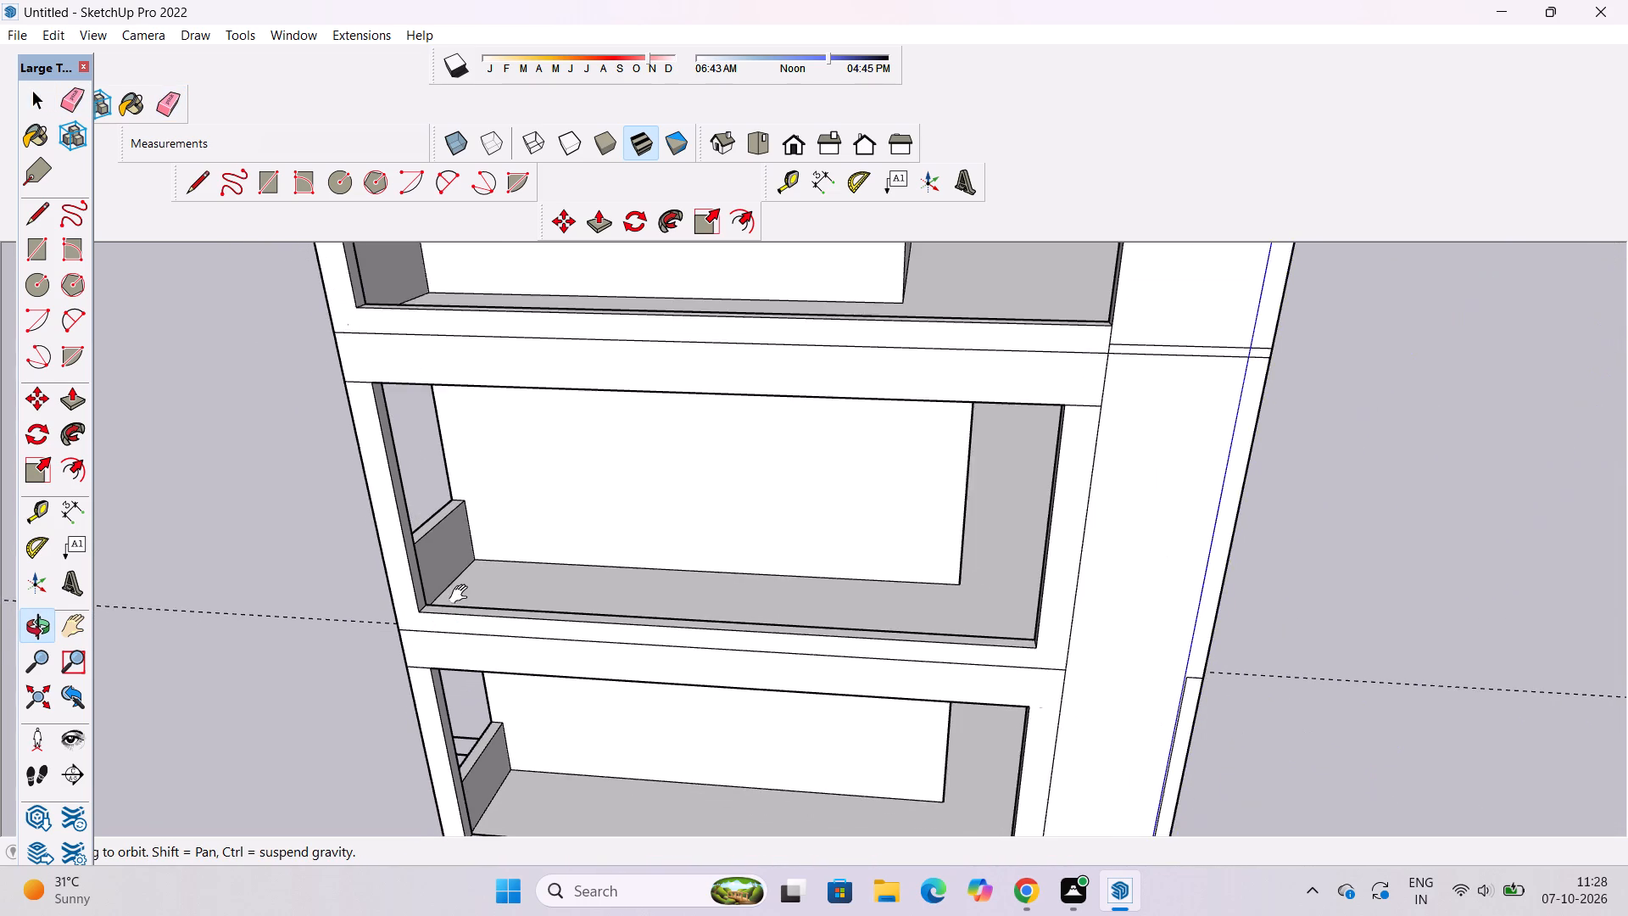
pyautogui.keyDown('shift'); pyautogui.moveTo(462, 595); pyautogui.dragTo(430, 651); pyautogui.keyUp('shift')
pyautogui.keyDown('shift'); pyautogui.moveTo(415, 630); pyautogui.dragTo(505, 729); pyautogui.keyUp('shift')
pyautogui.scroll(1, 460, 653)
pyautogui.keyDown('shift'); pyautogui.moveTo(437, 655); pyautogui.dragTo(390, 695); pyautogui.keyUp('shift')
pyautogui.moveTo(393, 676); pyautogui.dragTo(407, 620)
pyautogui.press('e')
pyautogui.moveTo(381, 566); pyautogui.dragTo(378, 570)
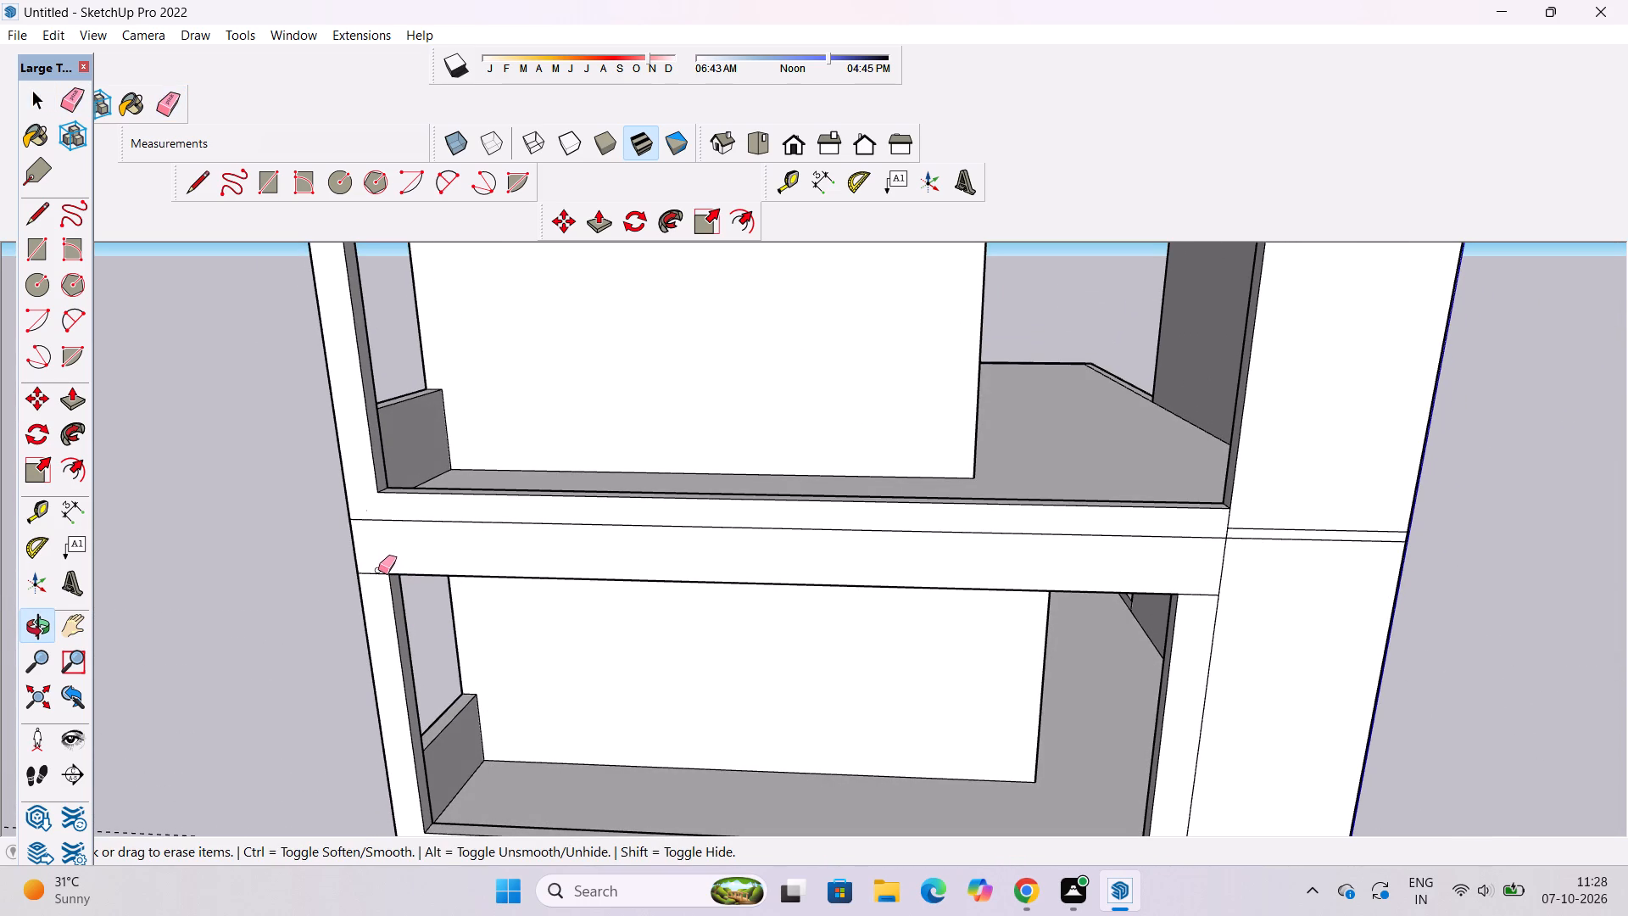
pyautogui.moveTo(378, 570); pyautogui.dragTo(377, 582)
pyautogui.click(371, 567)
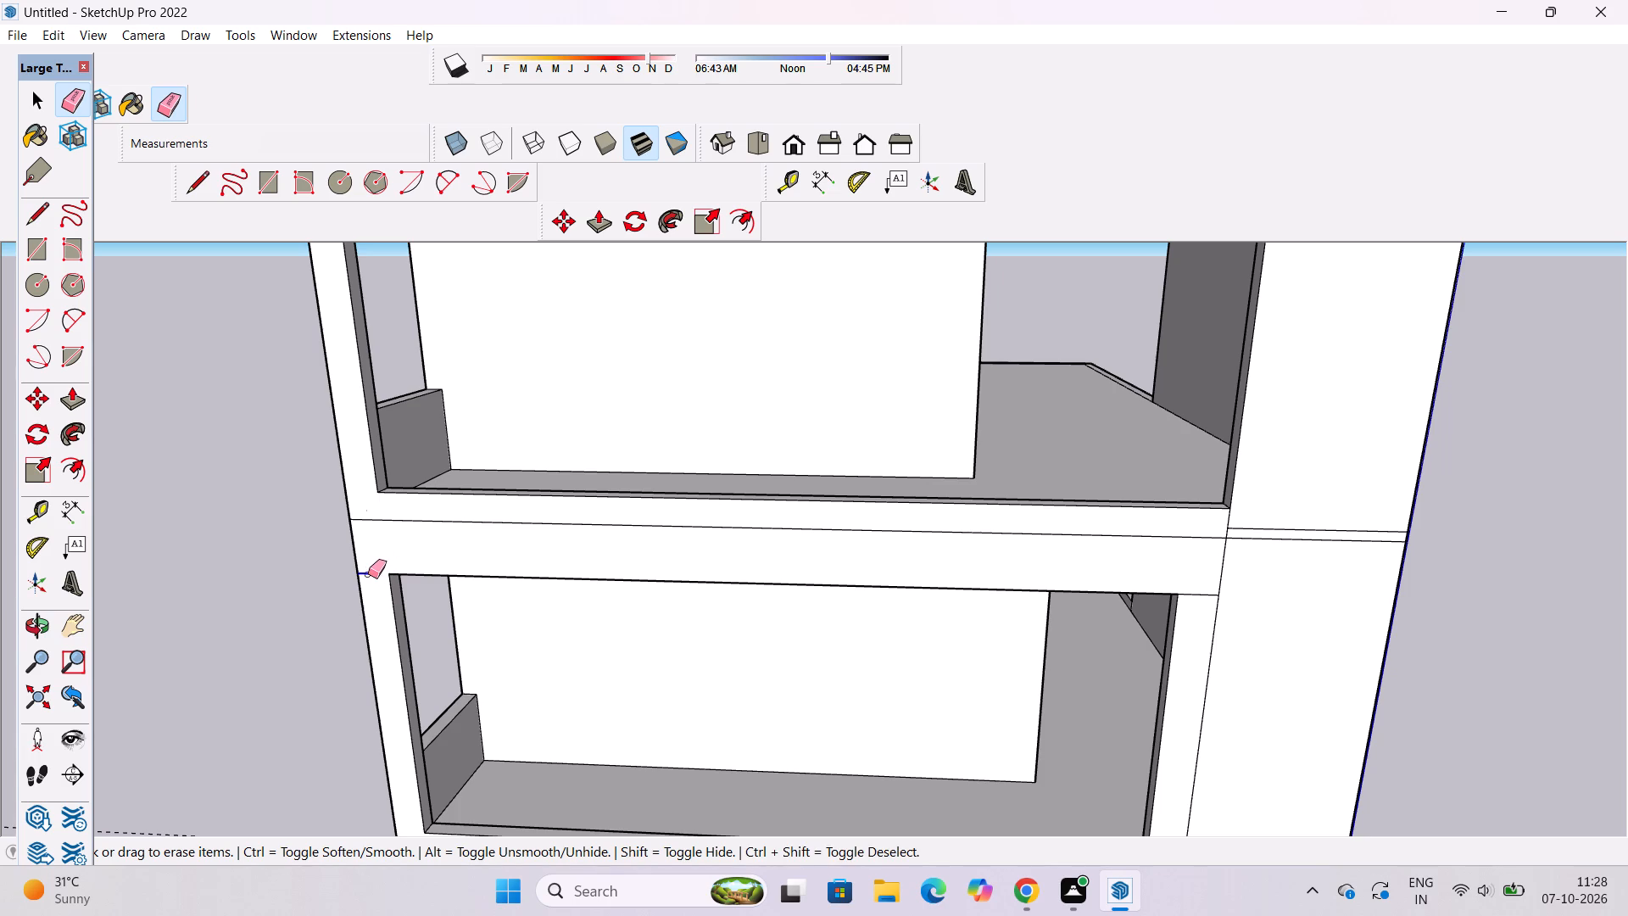
pyautogui.press('space')
# Erase the short horizontal line between the second balcony opening's upper corner and the wide corner post.
pyautogui.write('o')
pyautogui.scroll(-5, 368, 574)
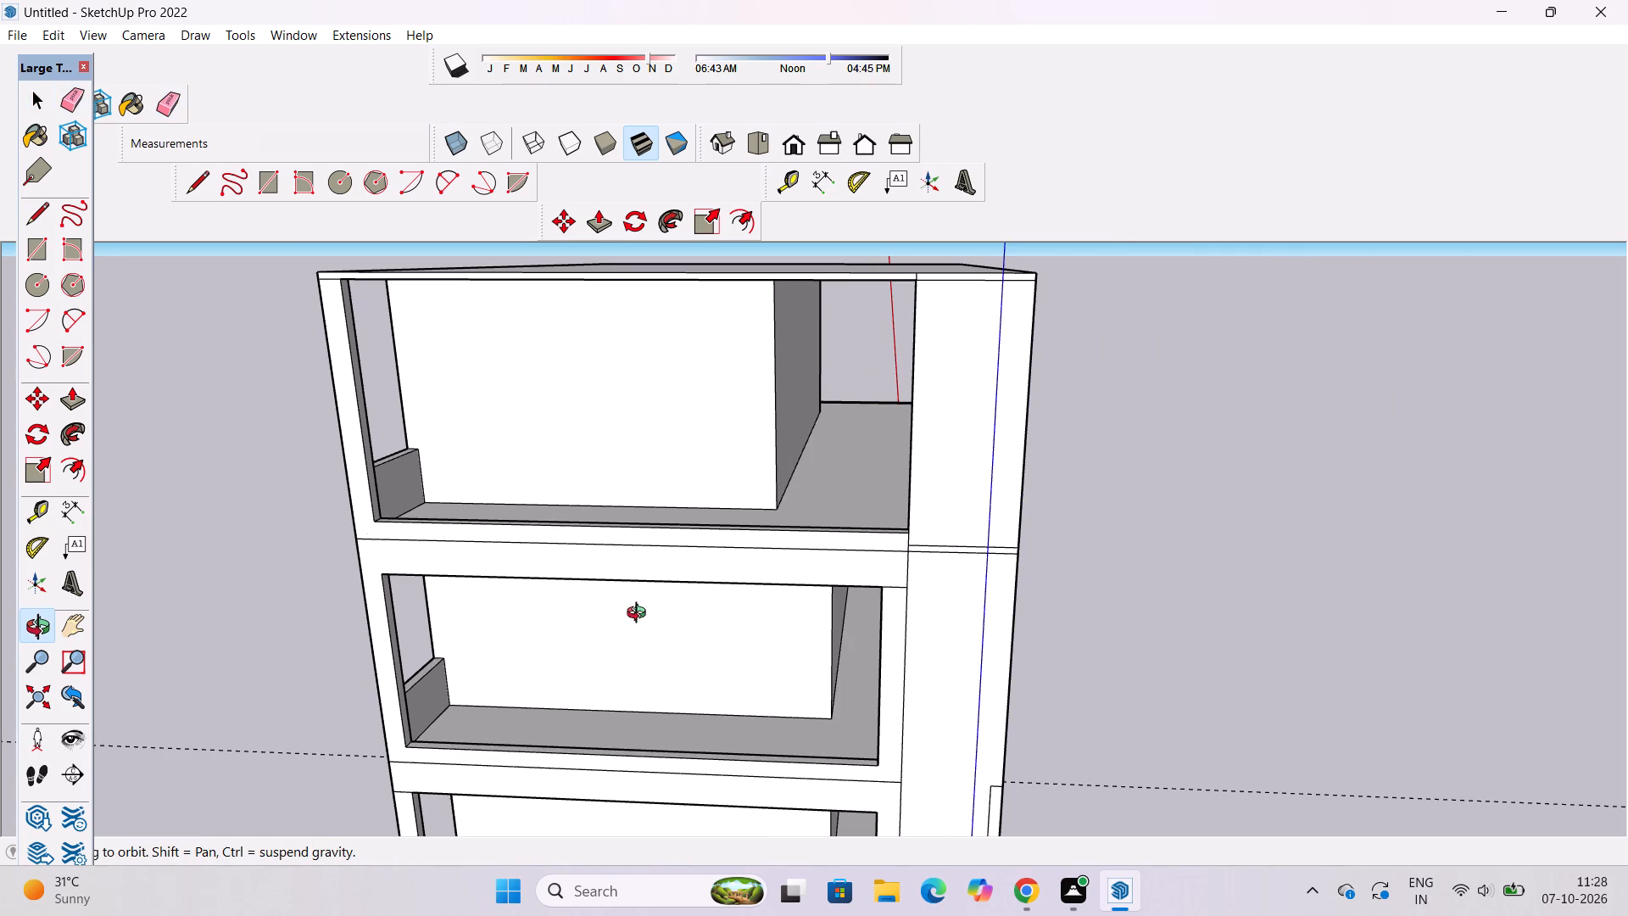
pyautogui.scroll(2, 738, 644)
pyautogui.keyDown('shift'); pyautogui.moveTo(904, 585); pyautogui.dragTo(789, 631); pyautogui.keyUp('shift')
pyautogui.keyDown('shift'); pyautogui.scroll(8, 752, 667); pyautogui.keyUp('shift')
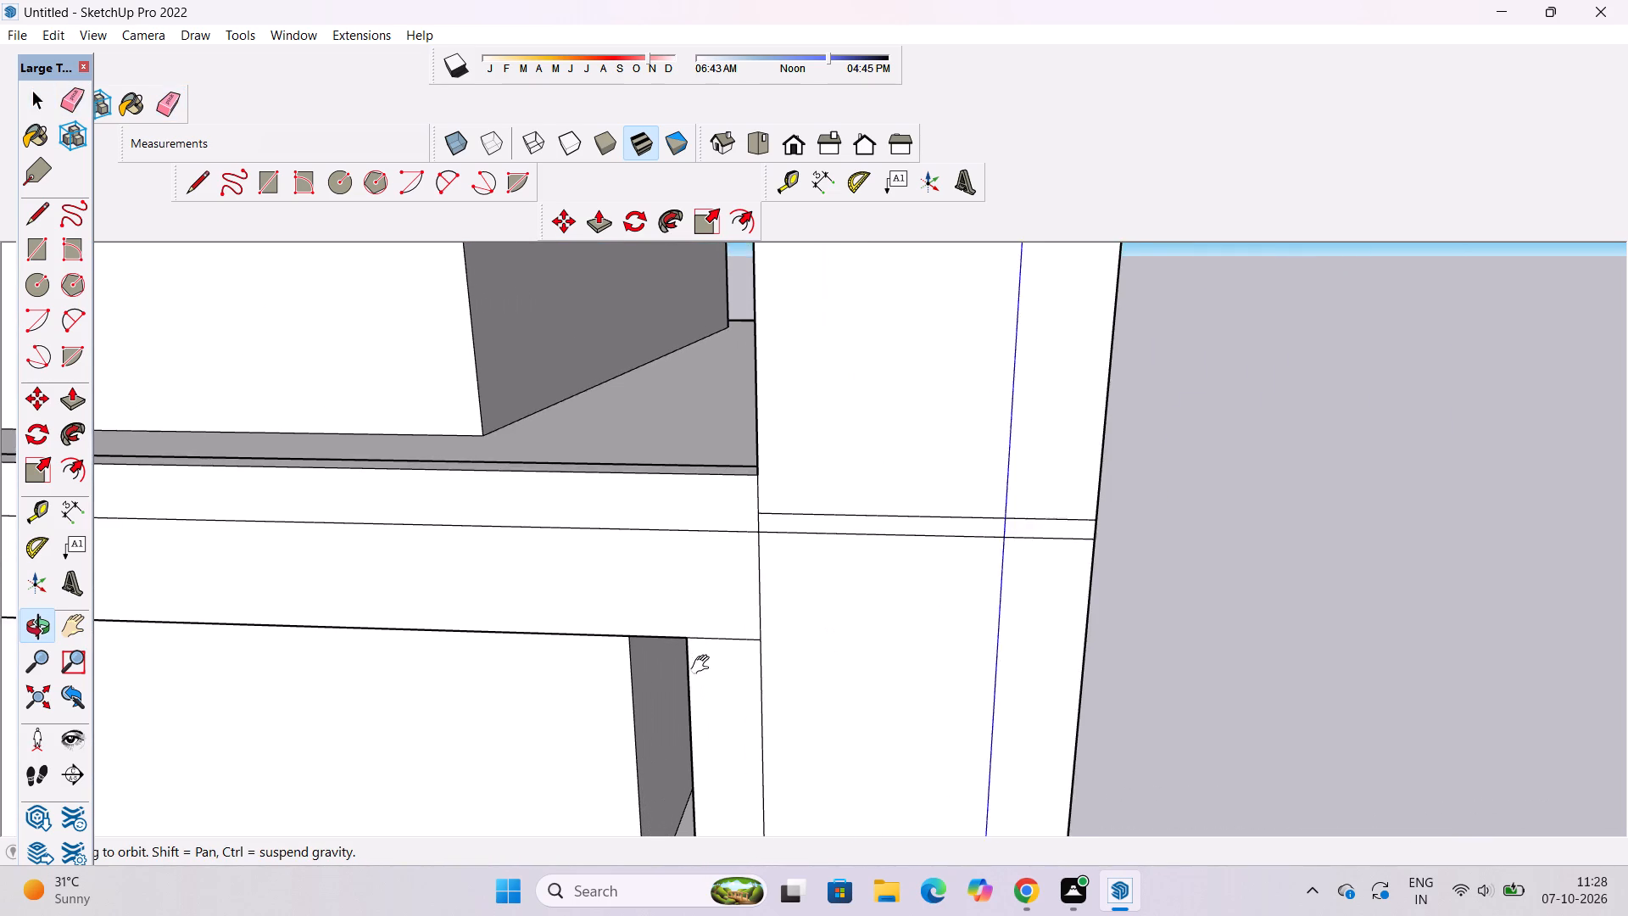
pyautogui.keyDown('shift'); pyautogui.moveTo(711, 647); pyautogui.dragTo(734, 629); pyautogui.keyUp('shift')
pyautogui.press('e')
pyautogui.moveTo(753, 593); pyautogui.dragTo(750, 630)
pyautogui.press('space')
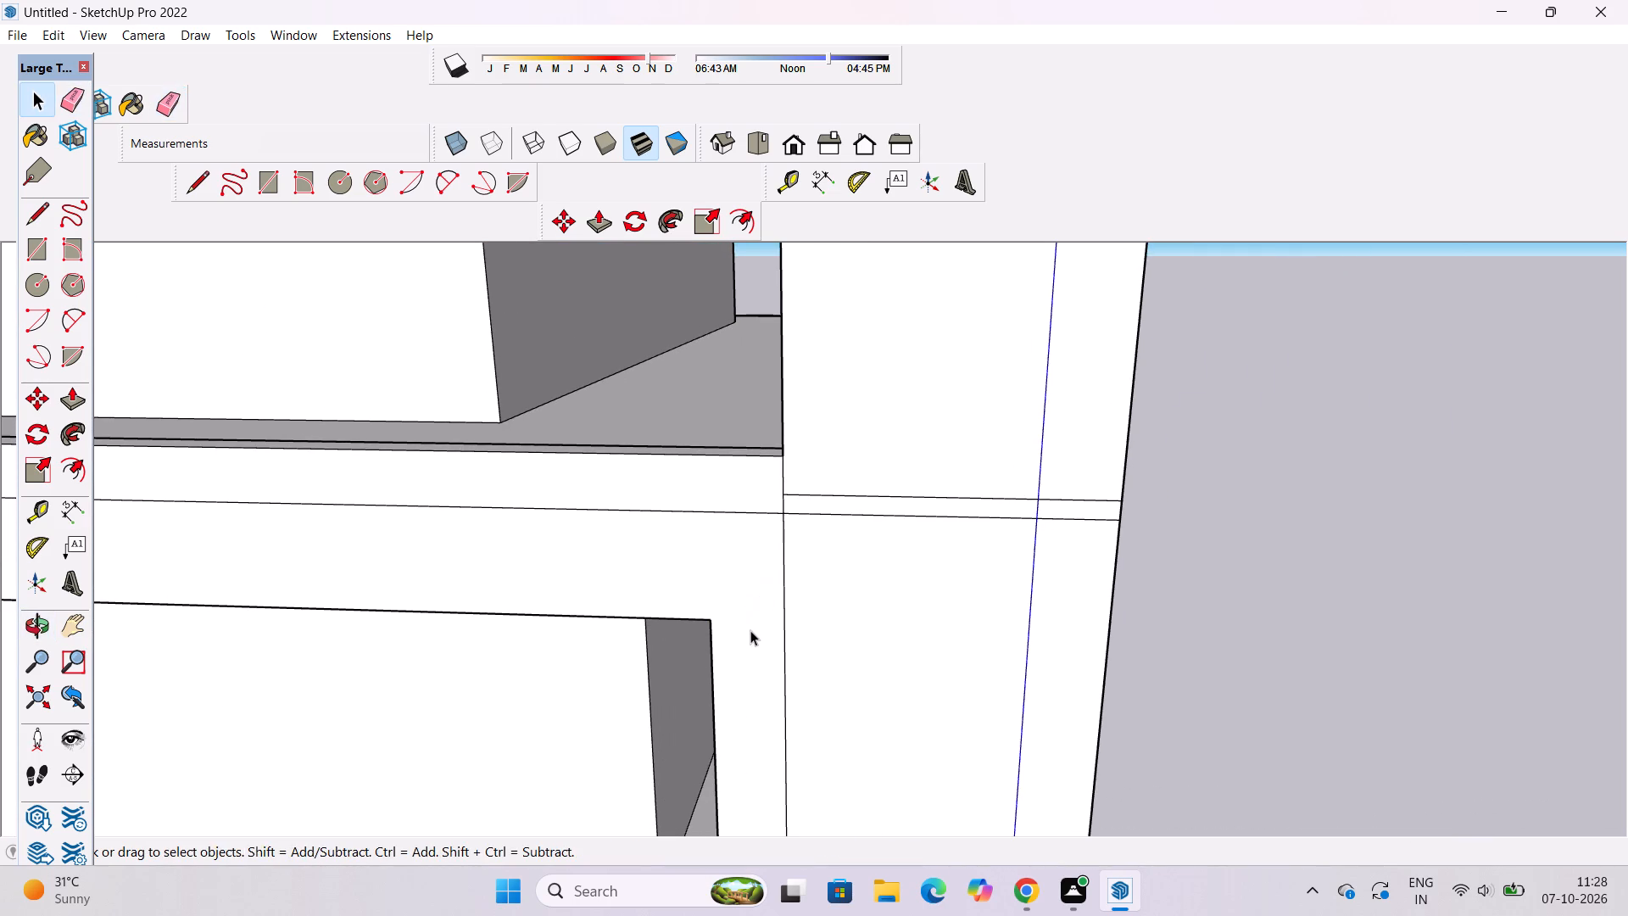
# Push/Pull the frame face around the second balcony's opening outward by 1.5'.
pyautogui.write('o')
pyautogui.scroll(-12, 804, 553)
pyautogui.scroll(4, 768, 757)
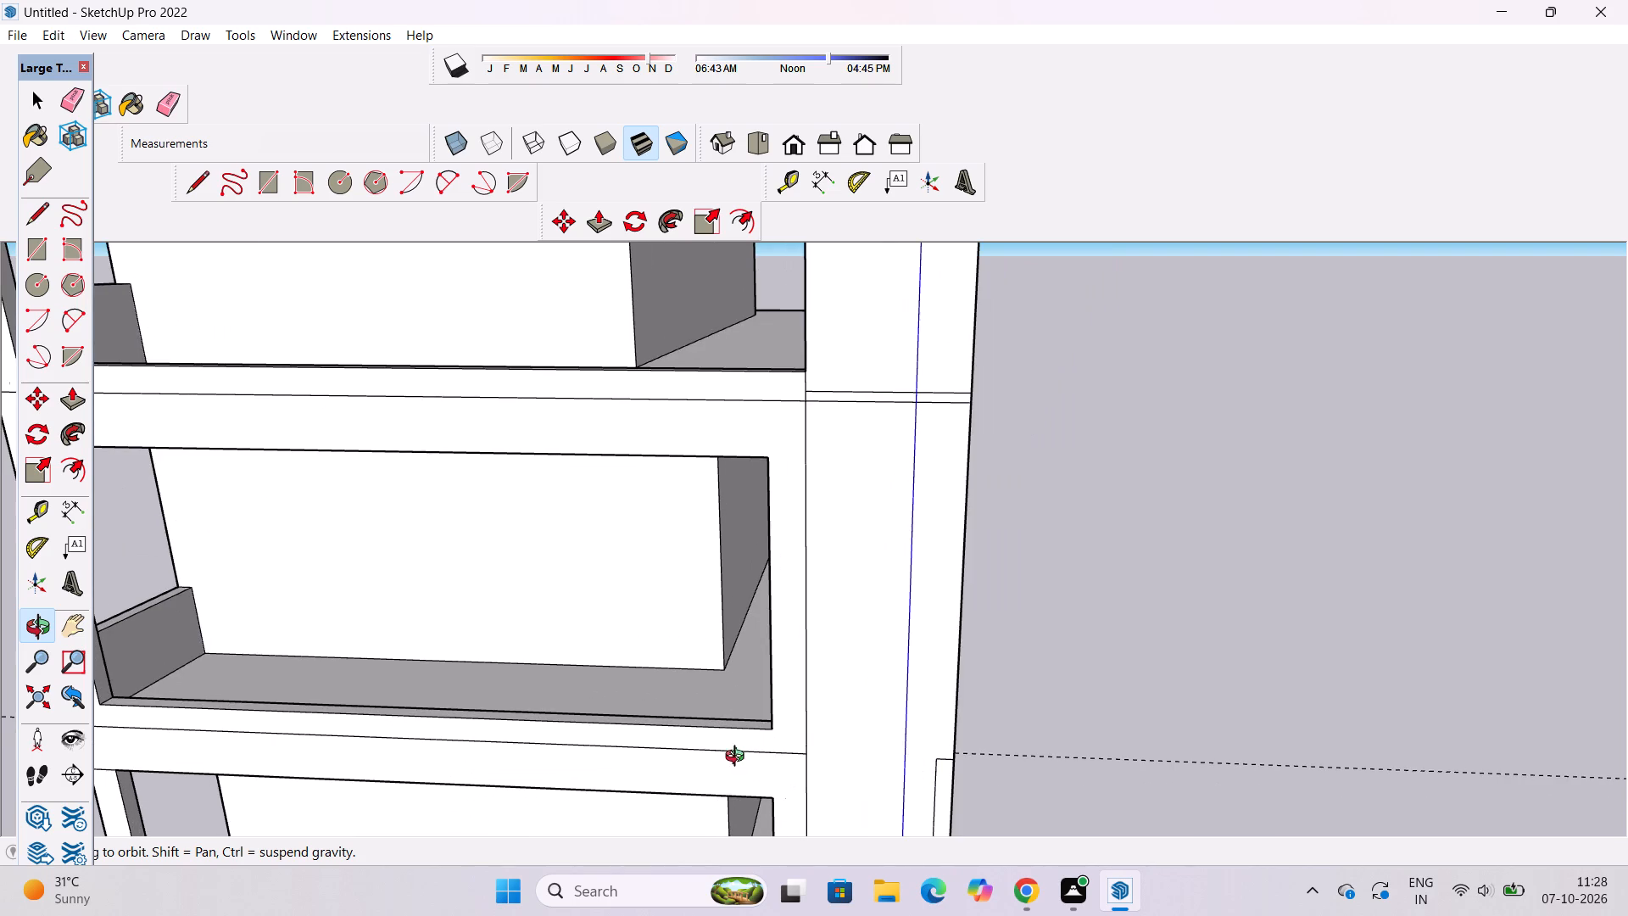
pyautogui.keyDown('shift'); pyautogui.moveTo(739, 758); pyautogui.dragTo(784, 724); pyautogui.keyUp('shift')
pyautogui.moveTo(796, 718); pyautogui.dragTo(756, 735)
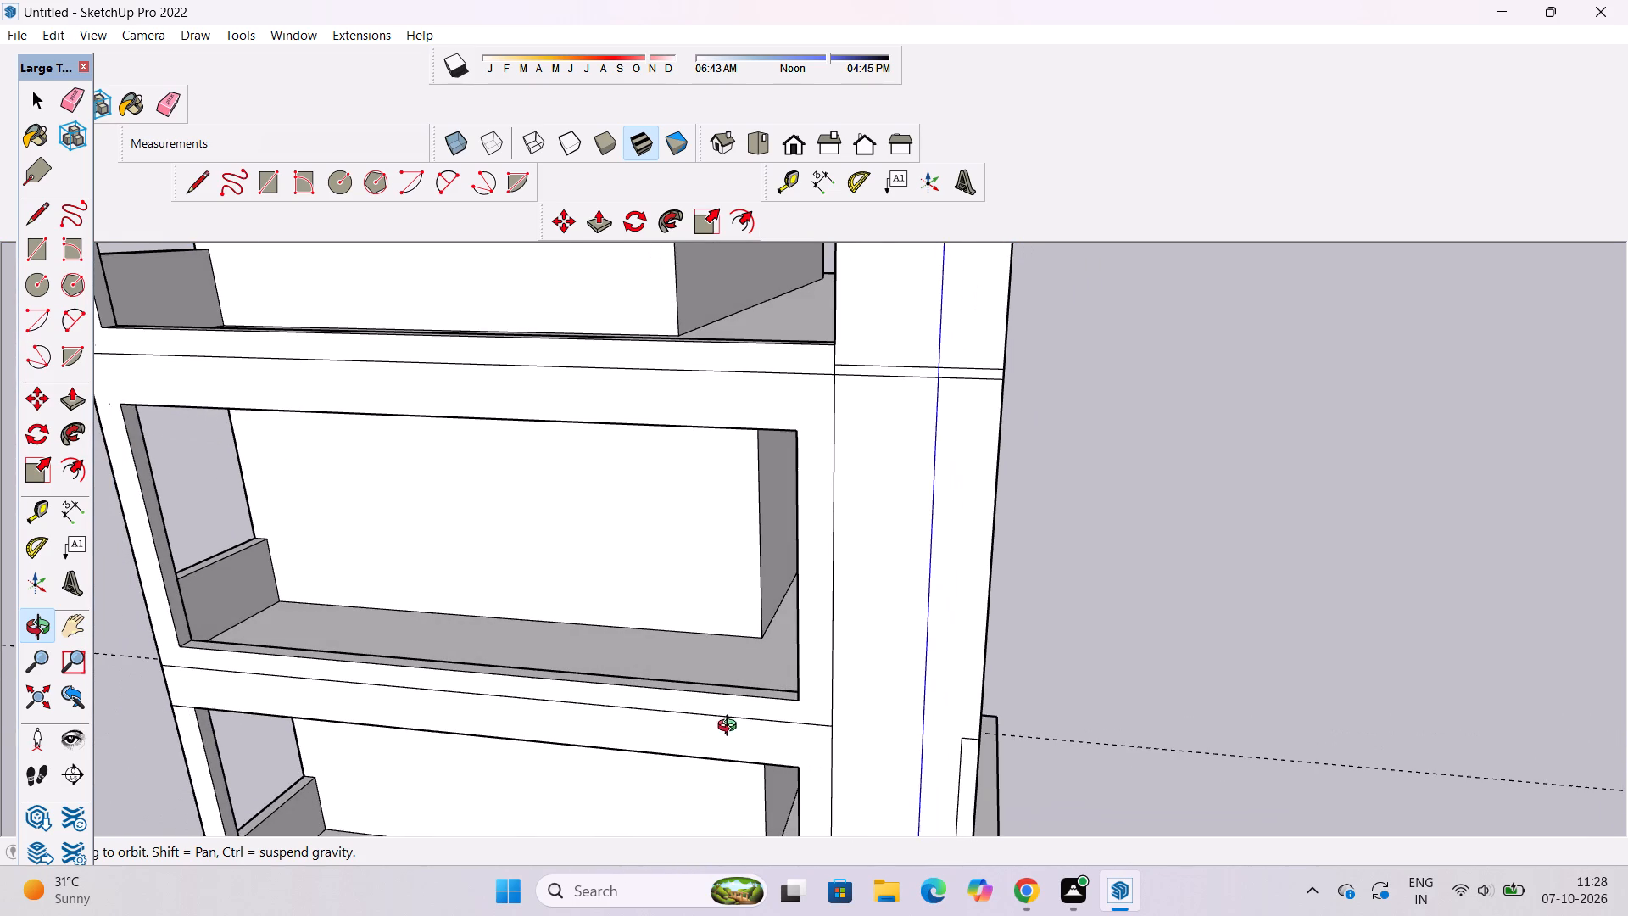
pyautogui.keyDown('shift'); pyautogui.moveTo(684, 717); pyautogui.dragTo(801, 722); pyautogui.keyUp('shift')
pyautogui.scroll(4, 795, 719)
pyautogui.scroll(-3, 795, 719)
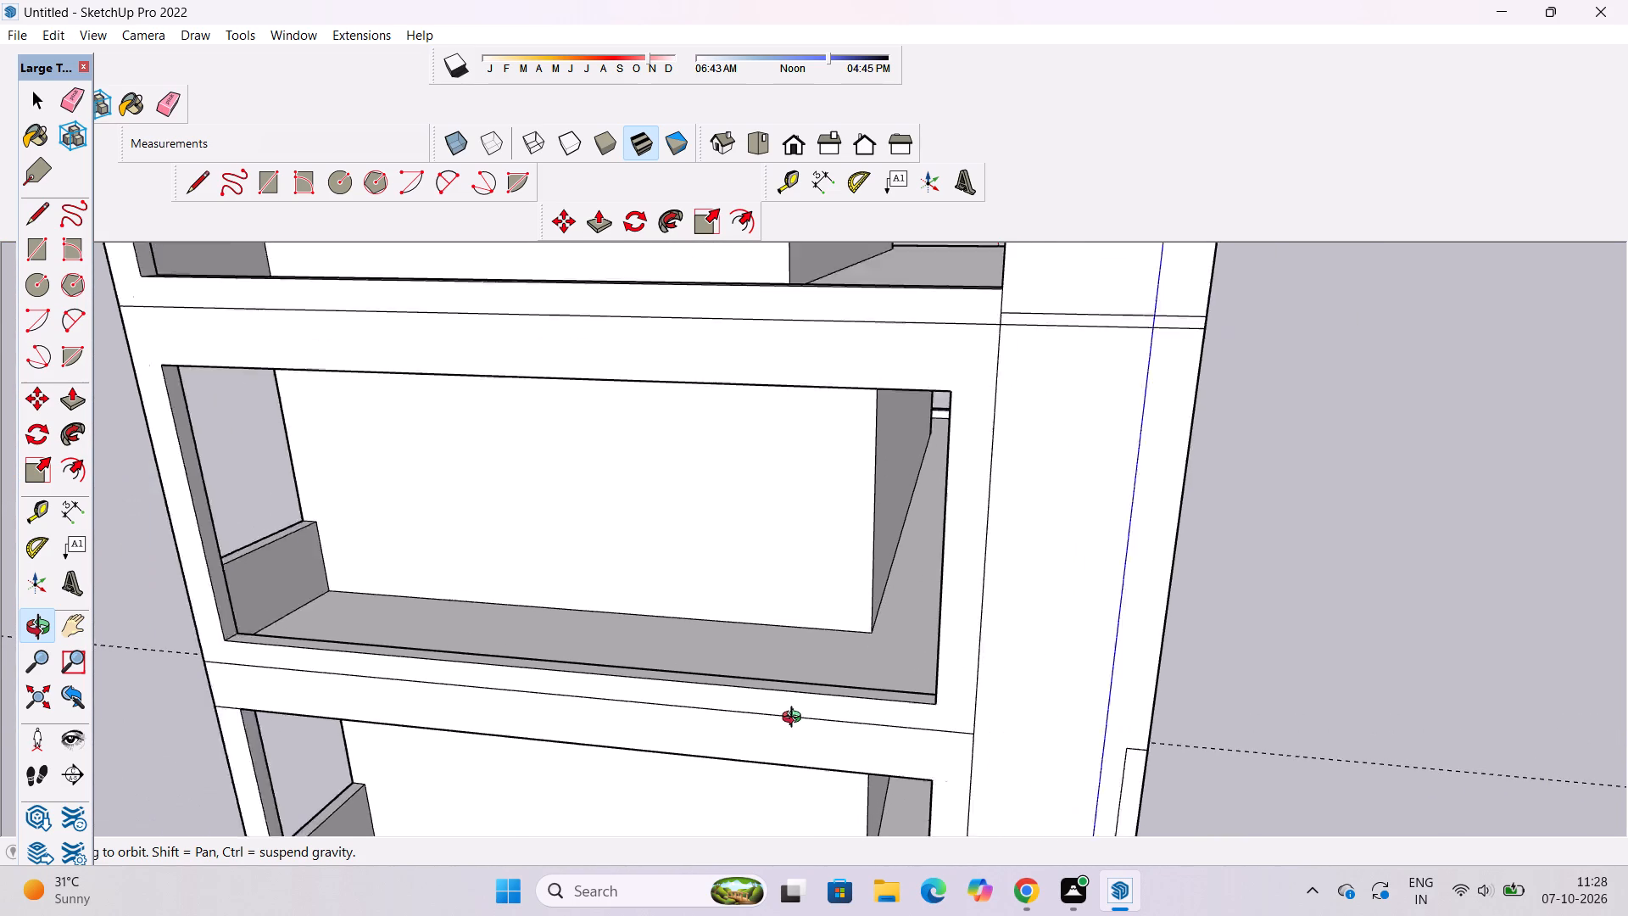
pyautogui.scroll(-2, 795, 719)
pyautogui.keyDown('shift'); pyautogui.moveTo(823, 709); pyautogui.dragTo(823, 719); pyautogui.keyUp('shift')
pyautogui.moveTo(823, 719); pyautogui.dragTo(774, 728)
pyautogui.moveTo(765, 728); pyautogui.dragTo(714, 751)
pyautogui.keyDown('shift'); pyautogui.moveTo(711, 743); pyautogui.dragTo(739, 726); pyautogui.keyUp('shift')
pyautogui.press('o')
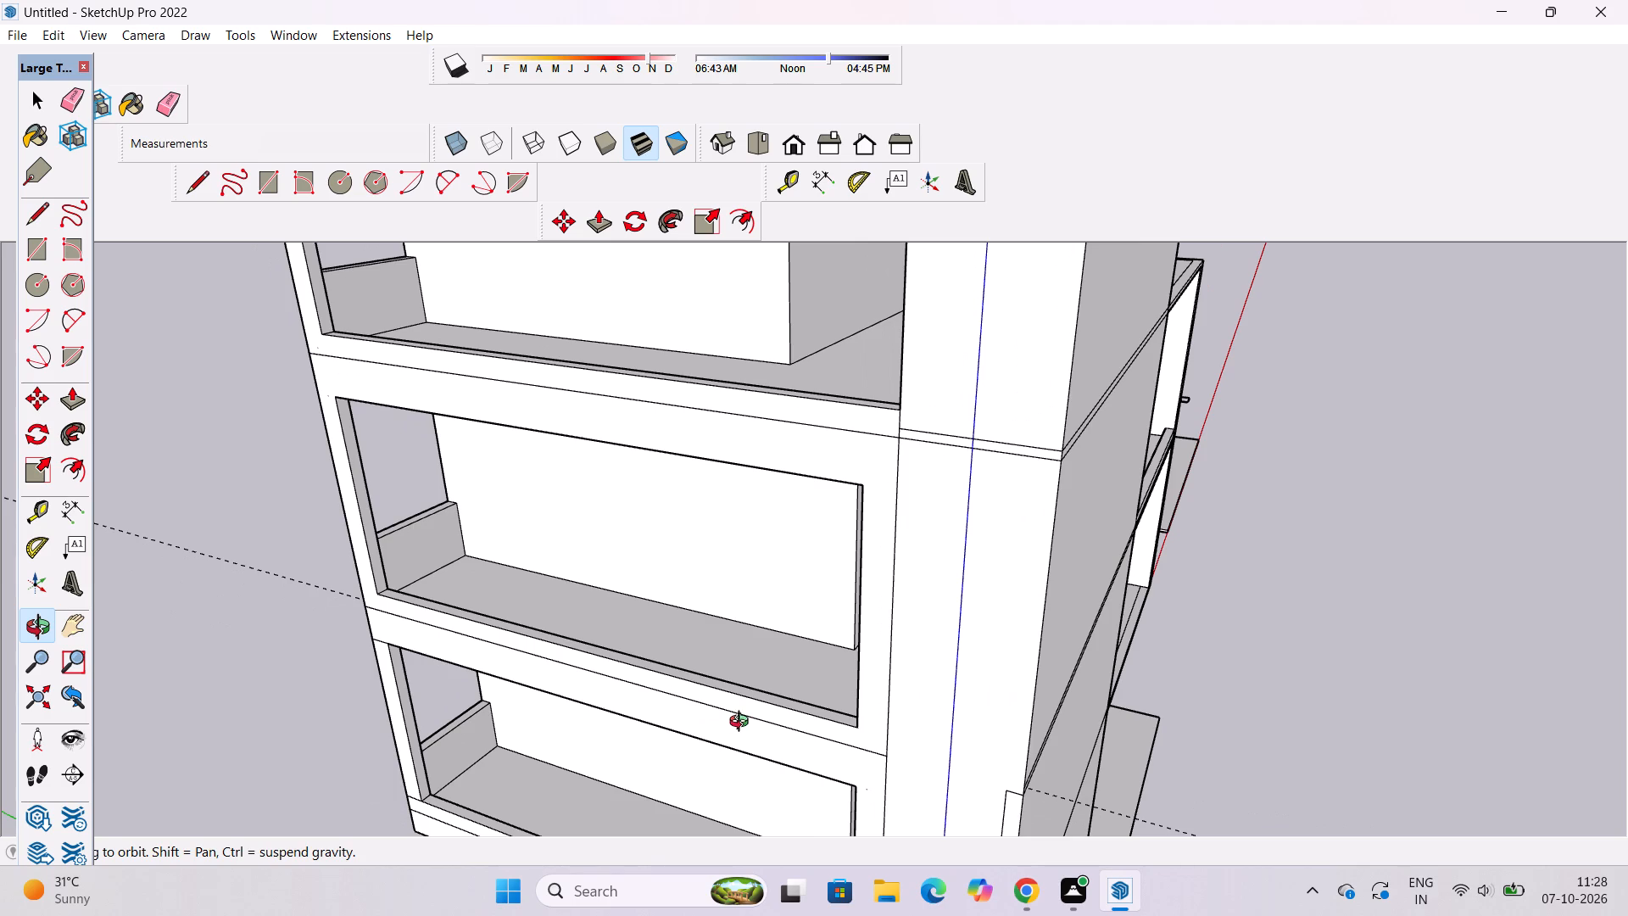
pyautogui.press('p')
pyautogui.click(862, 664)
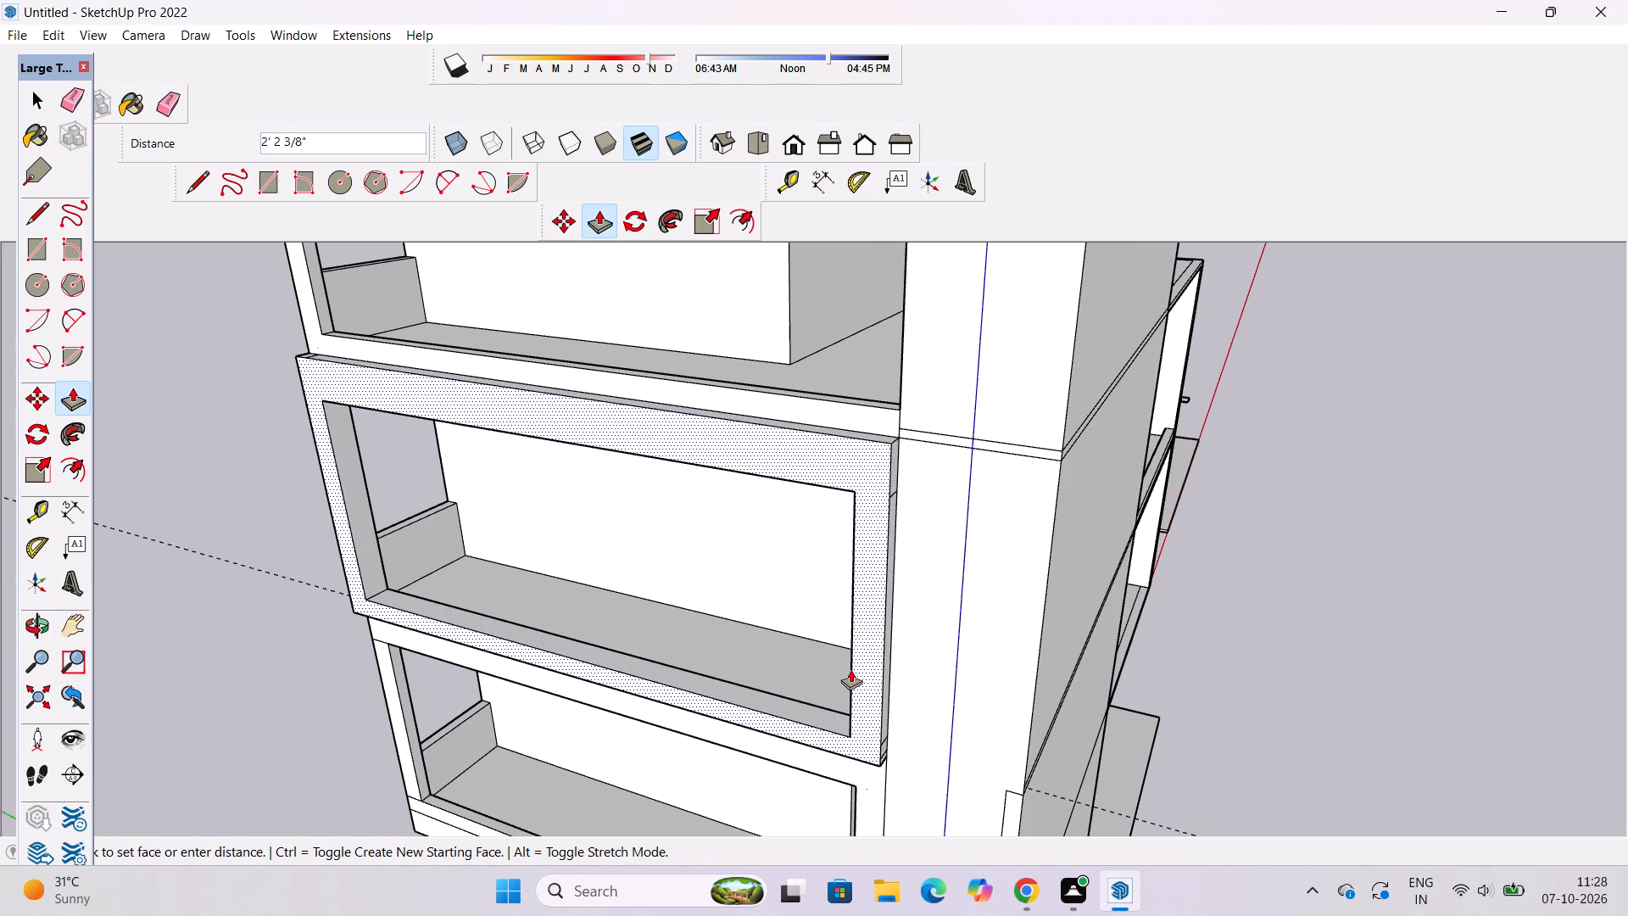
pyautogui.write("1.5'")
pyautogui.press('Return')
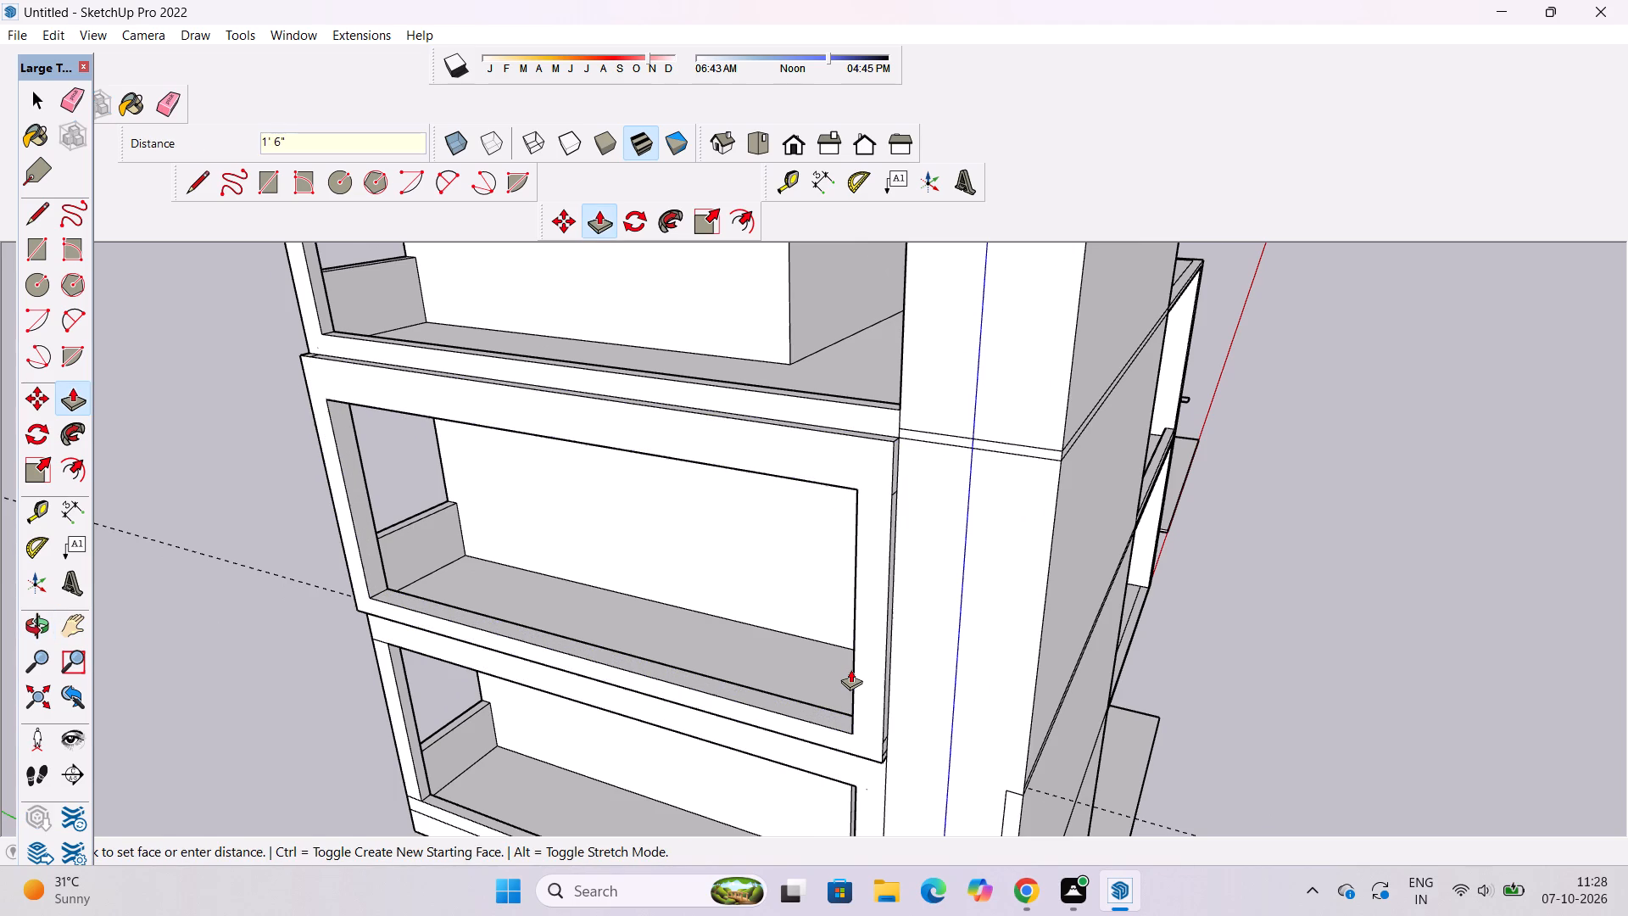
# Push/Pull the narrow underside face of the lowest balcony's edge beam by 2'.
pyautogui.press('o')
pyautogui.scroll(-5, 838, 659)
pyautogui.moveTo(743, 729); pyautogui.dragTo(948, 639)
pyautogui.moveTo(956, 629); pyautogui.dragTo(878, 684)
pyautogui.moveTo(893, 669); pyautogui.dragTo(852, 606)
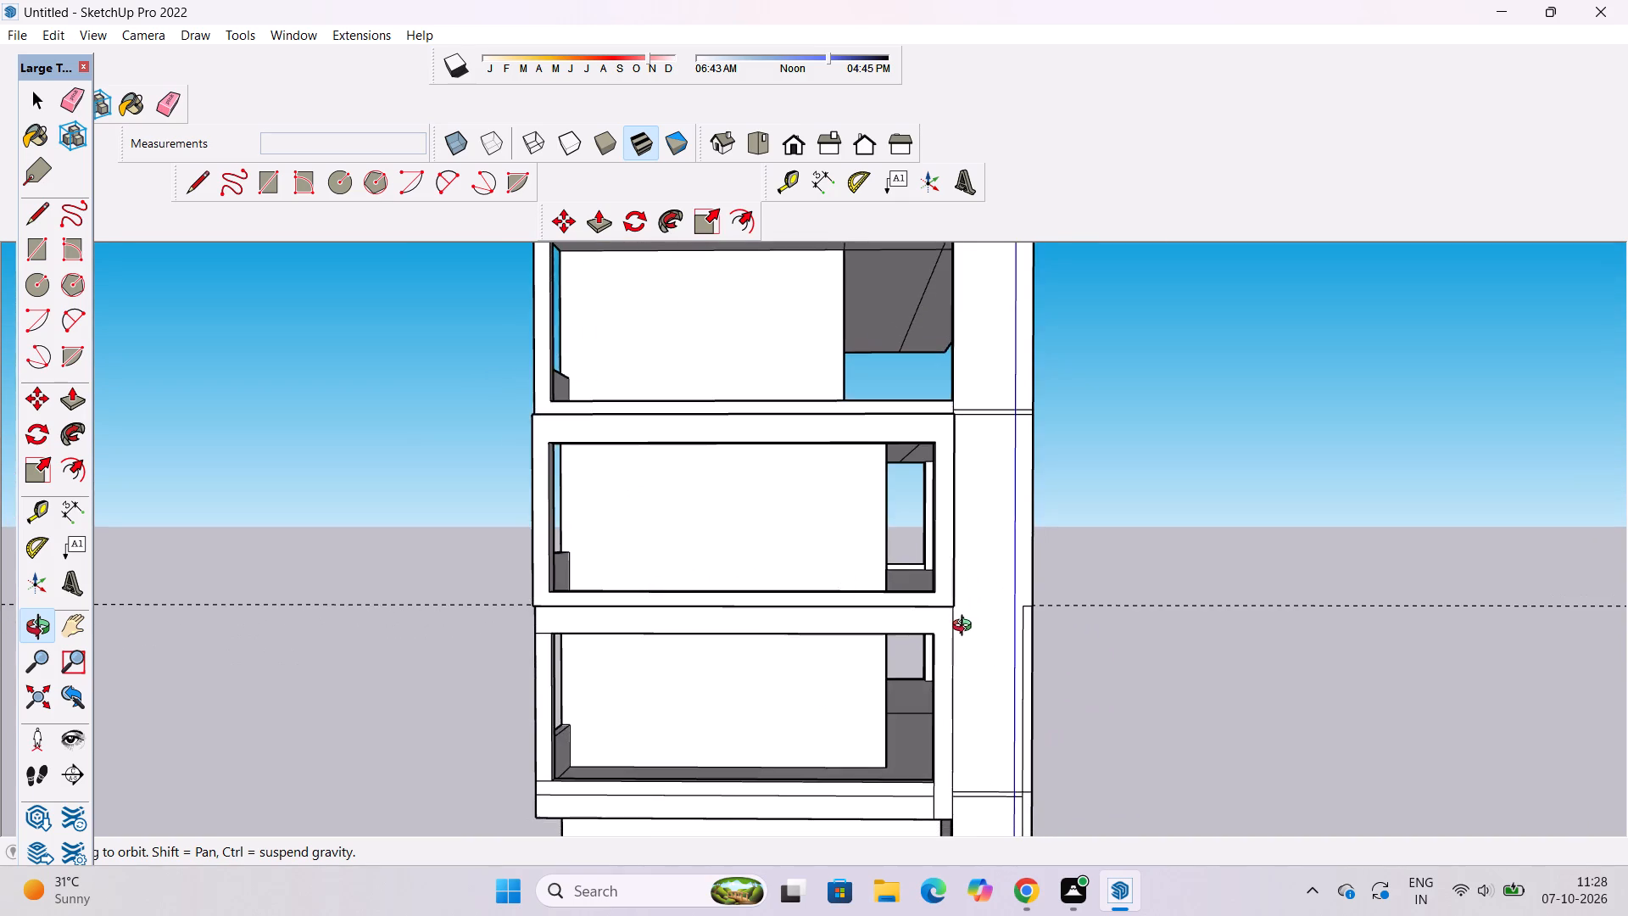
pyautogui.scroll(3, 966, 628)
pyautogui.moveTo(969, 632); pyautogui.dragTo(947, 649)
pyautogui.keyDown('shift'); pyautogui.moveTo(947, 649); pyautogui.dragTo(903, 528); pyautogui.keyUp('shift')
pyautogui.moveTo(893, 581); pyautogui.dragTo(772, 668)
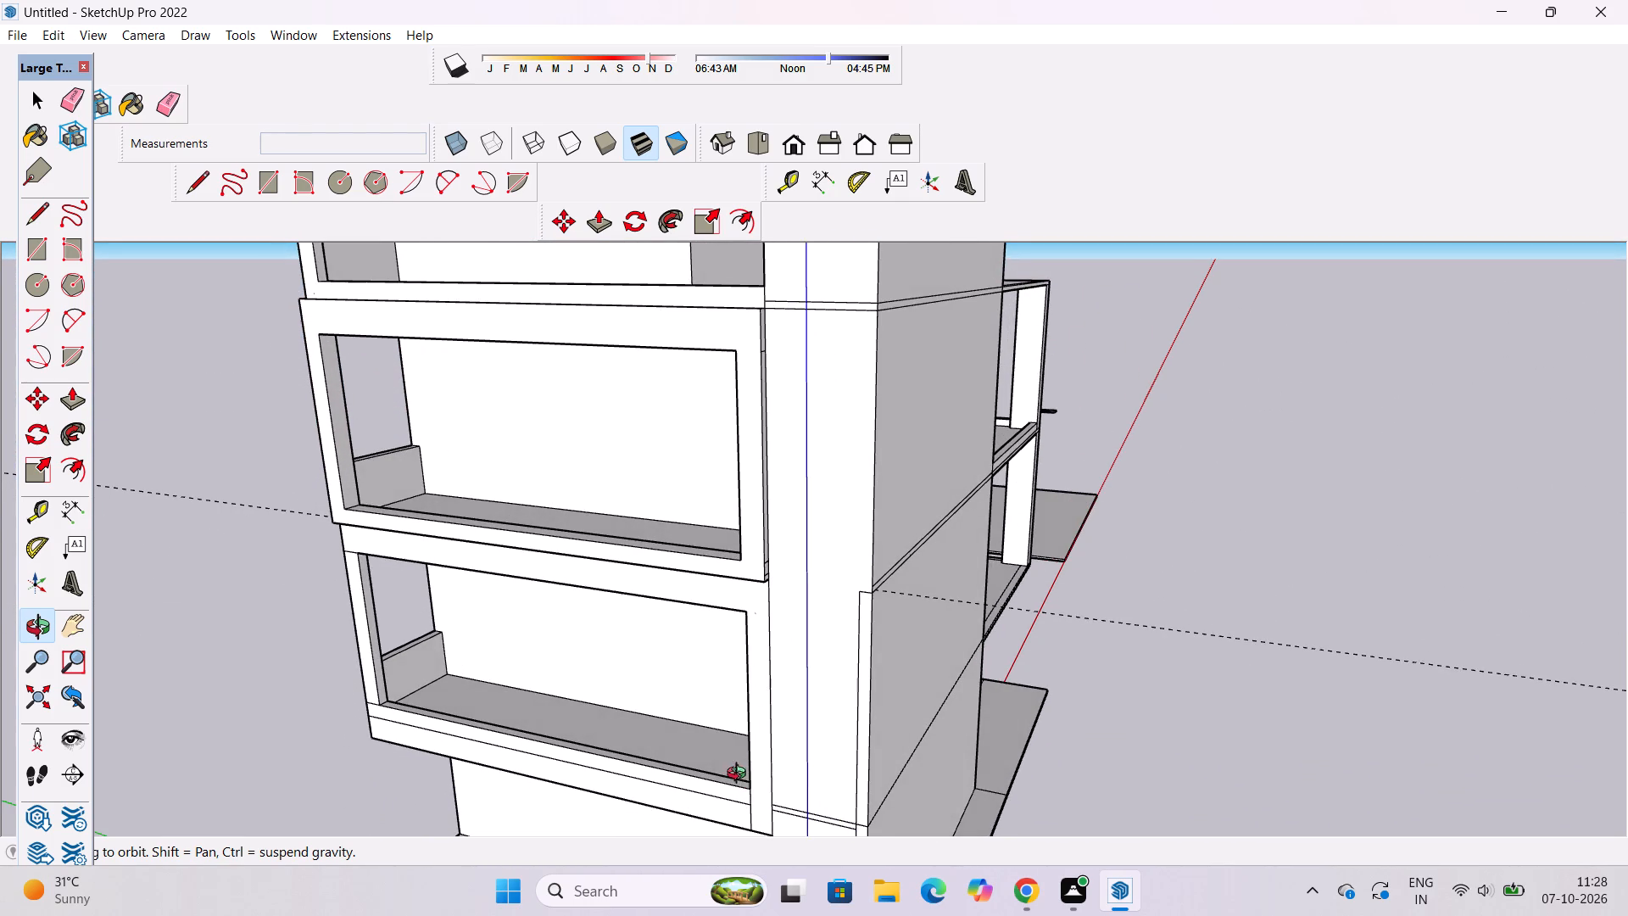
pyautogui.keyDown('shift'); pyautogui.moveTo(737, 762); pyautogui.dragTo(846, 601); pyautogui.keyUp('shift')
pyautogui.scroll(6, 777, 705)
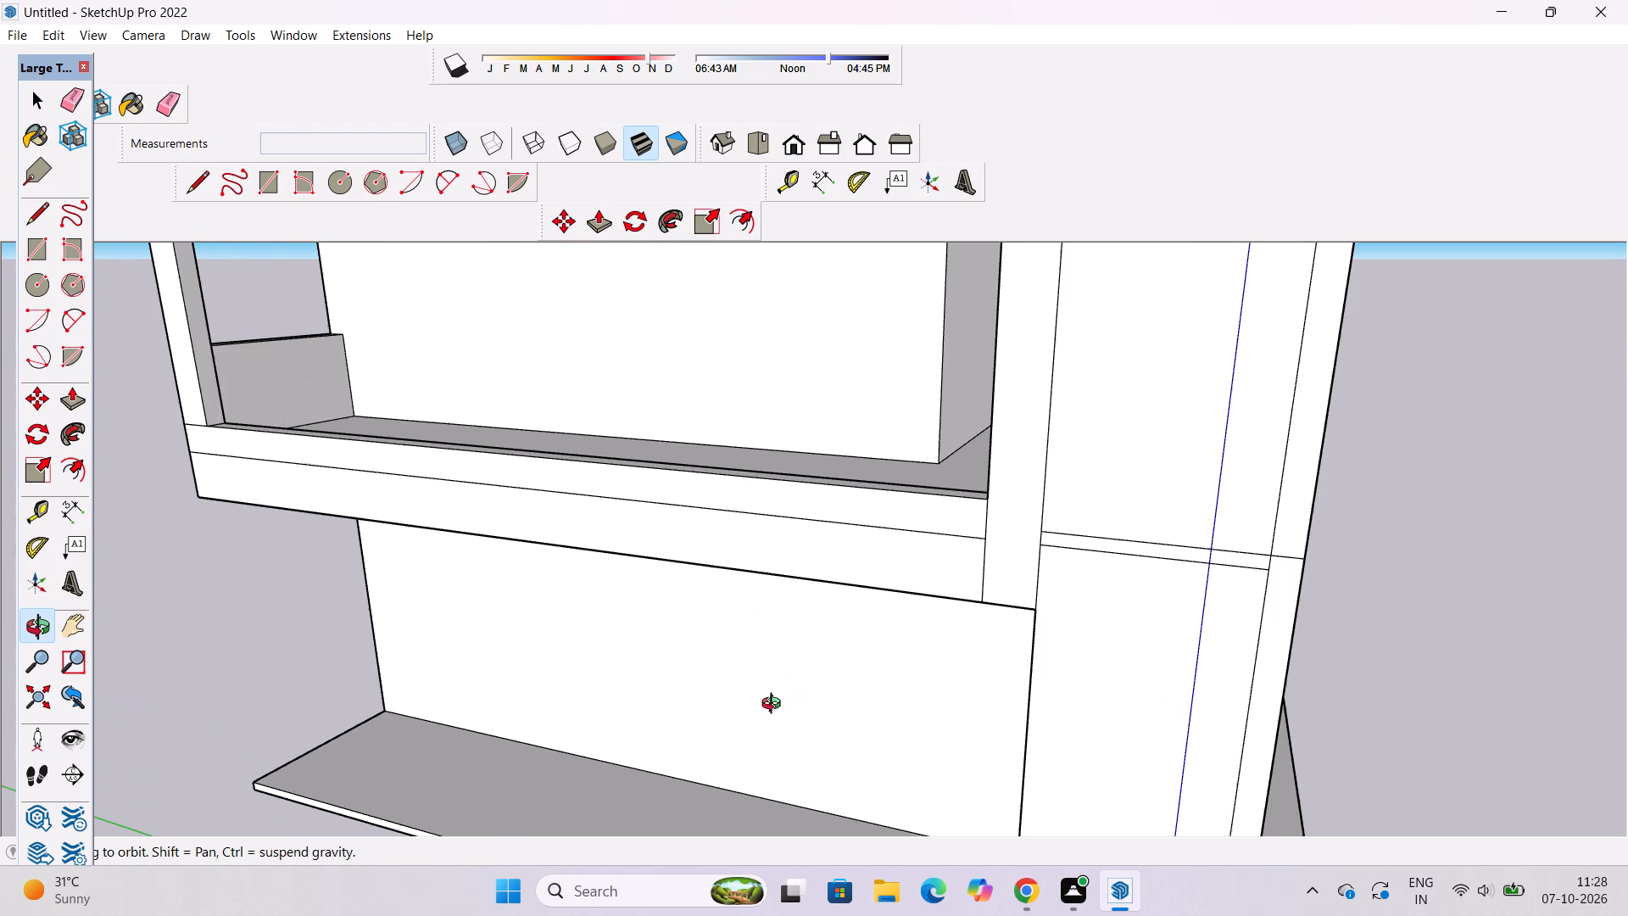
pyautogui.moveTo(775, 706); pyautogui.dragTo(774, 728)
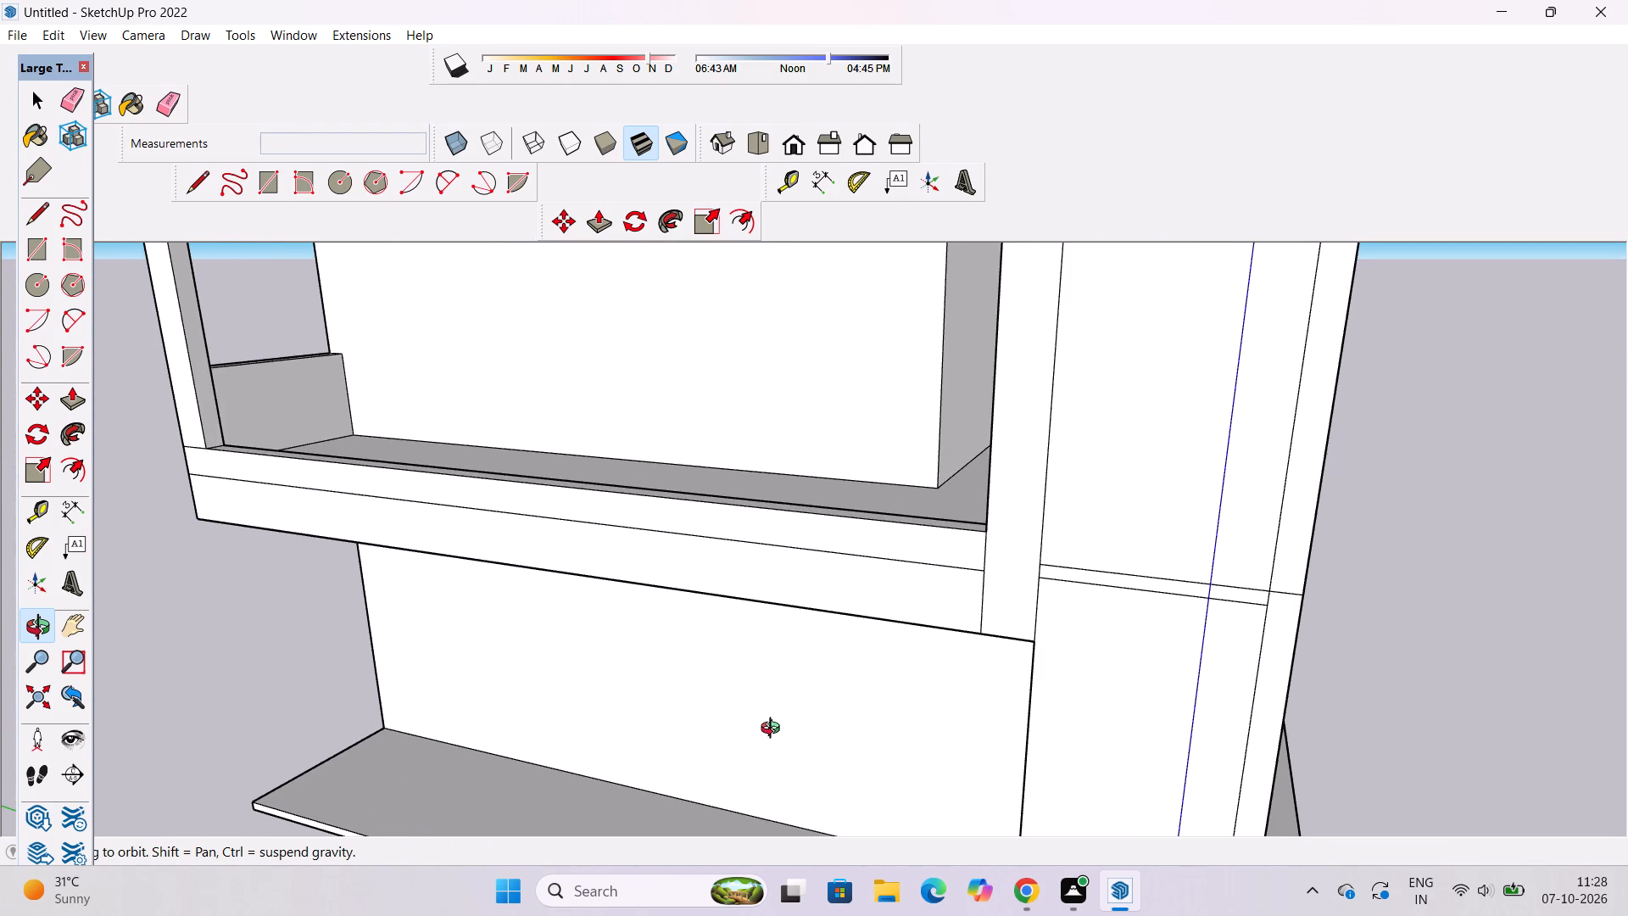
pyautogui.moveTo(775, 713); pyautogui.dragTo(789, 616)
pyautogui.keyDown('shift'); pyautogui.moveTo(790, 615); pyautogui.dragTo(807, 816); pyautogui.keyUp('shift')
pyautogui.moveTo(815, 776); pyautogui.dragTo(839, 645)
pyautogui.keyDown('shift'); pyautogui.moveTo(857, 600); pyautogui.dragTo(894, 726); pyautogui.keyUp('shift')
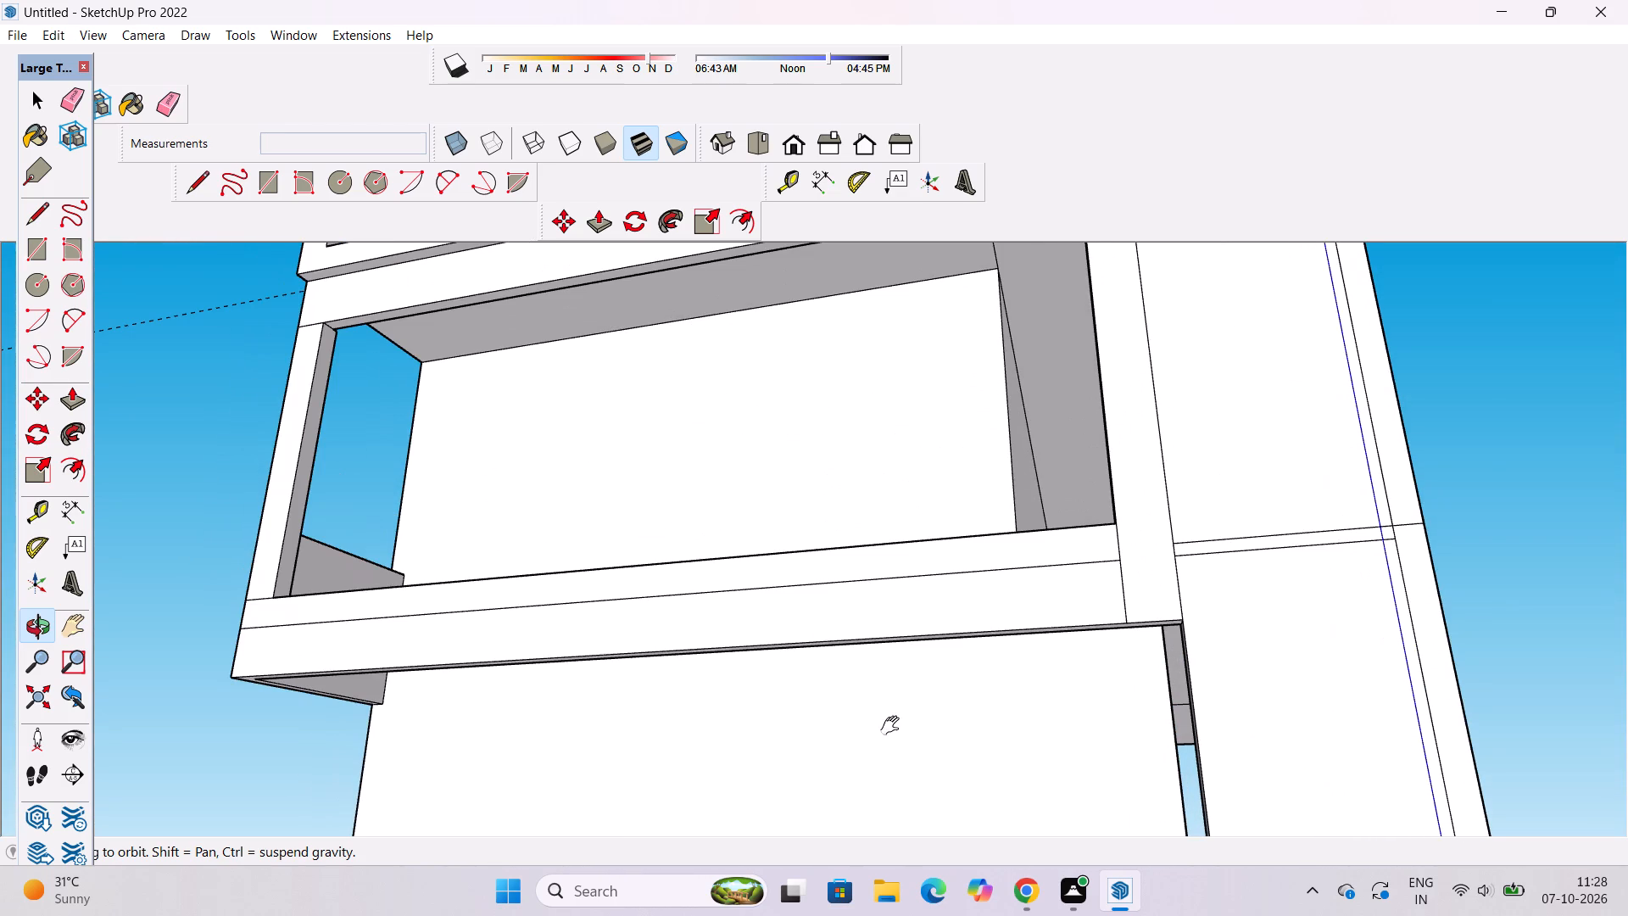
pyautogui.moveTo(809, 703); pyautogui.dragTo(861, 576)
pyautogui.keyDown('shift'); pyautogui.moveTo(865, 574); pyautogui.dragTo(937, 735); pyautogui.keyUp('shift')
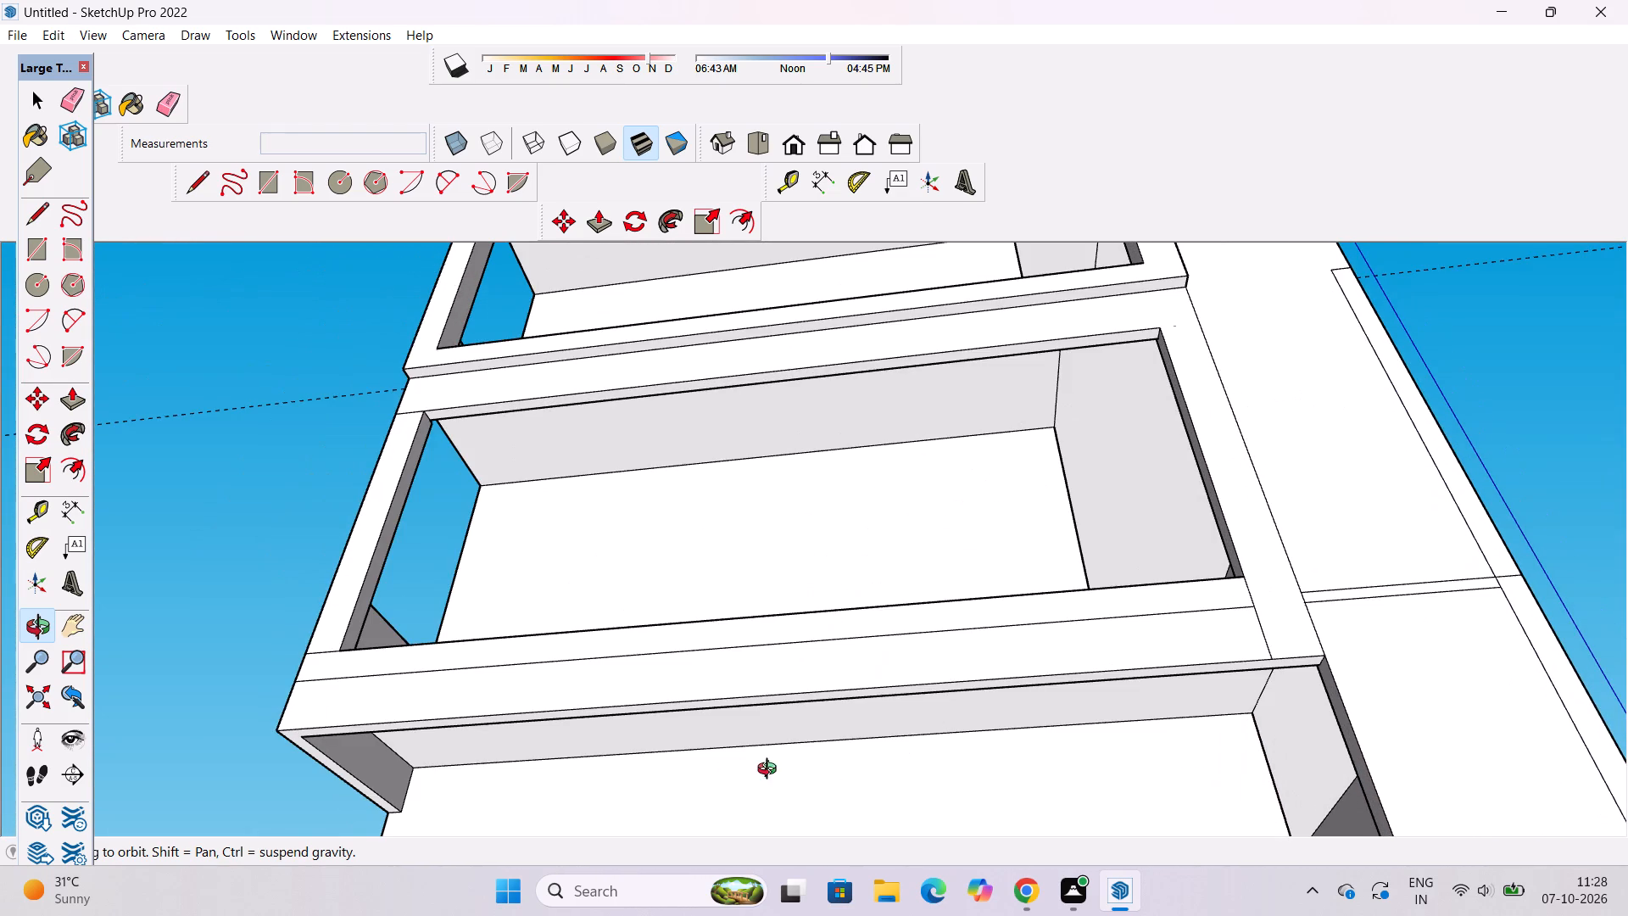
pyautogui.moveTo(610, 734); pyautogui.dragTo(646, 724)
pyautogui.keyDown('shift'); pyautogui.moveTo(643, 727); pyautogui.dragTo(664, 694); pyautogui.keyUp('shift')
pyautogui.moveTo(664, 694); pyautogui.dragTo(698, 694)
pyautogui.press('p')
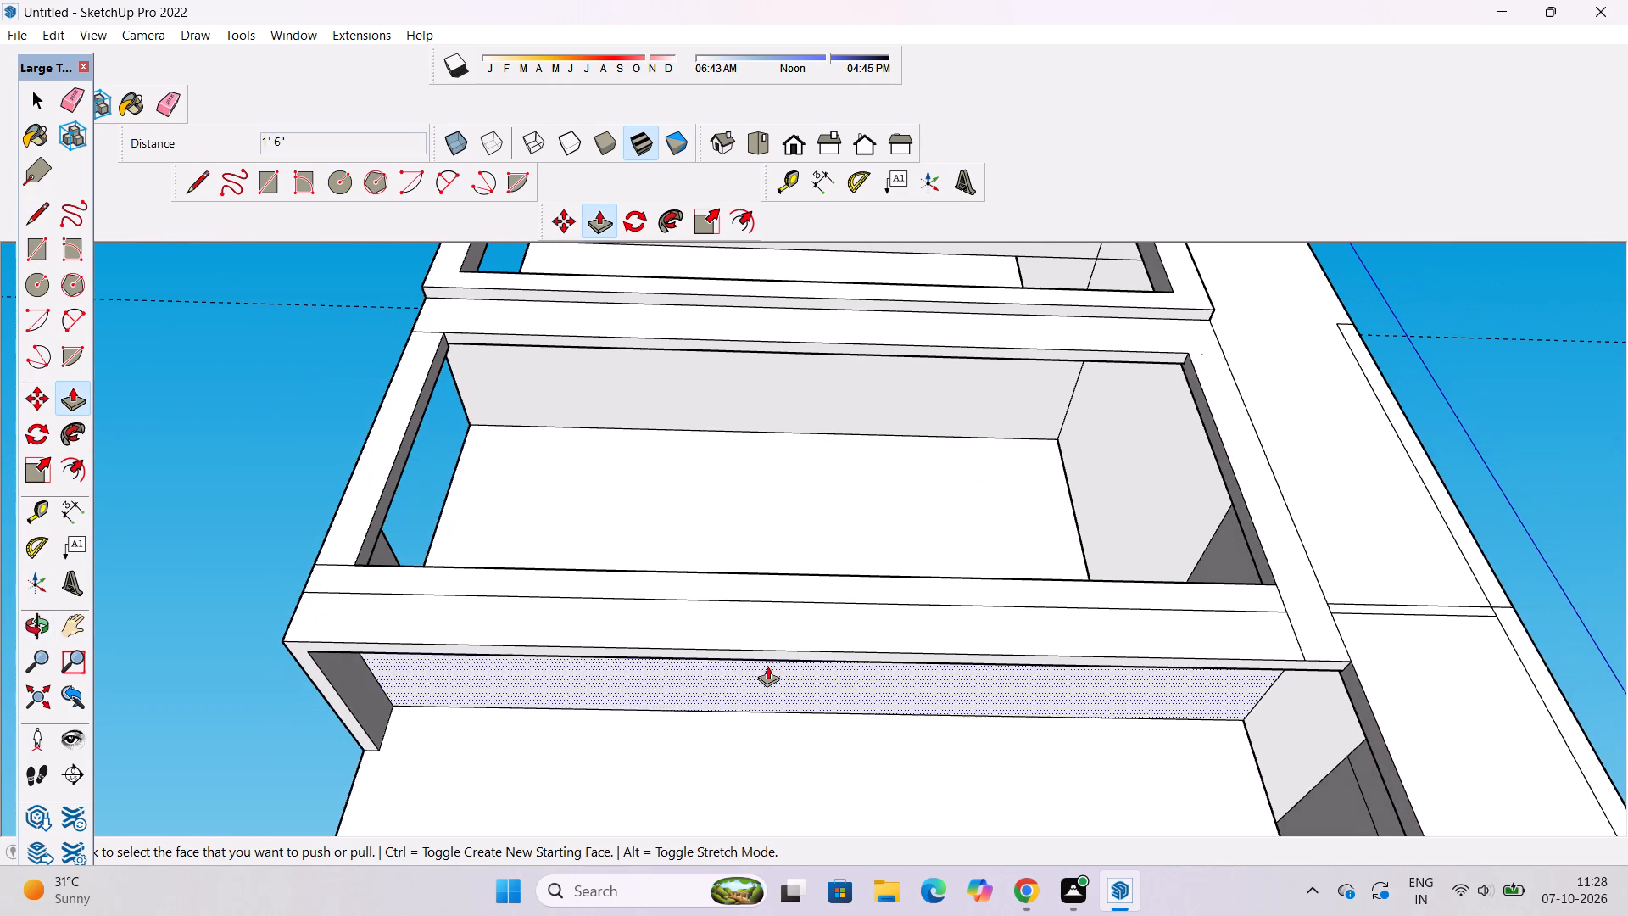
pyautogui.click(778, 656)
pyautogui.write("2'")
pyautogui.press('Return')
# Examine the lowest balcony's edge beam and the projecting frame above it from below and from the side.
pyautogui.press('o')
pyautogui.scroll(-6, 700, 533)
pyautogui.moveTo(872, 555); pyautogui.dragTo(837, 695)
pyautogui.keyDown('shift'); pyautogui.moveTo(833, 696); pyautogui.dragTo(858, 660); pyautogui.keyUp('shift')
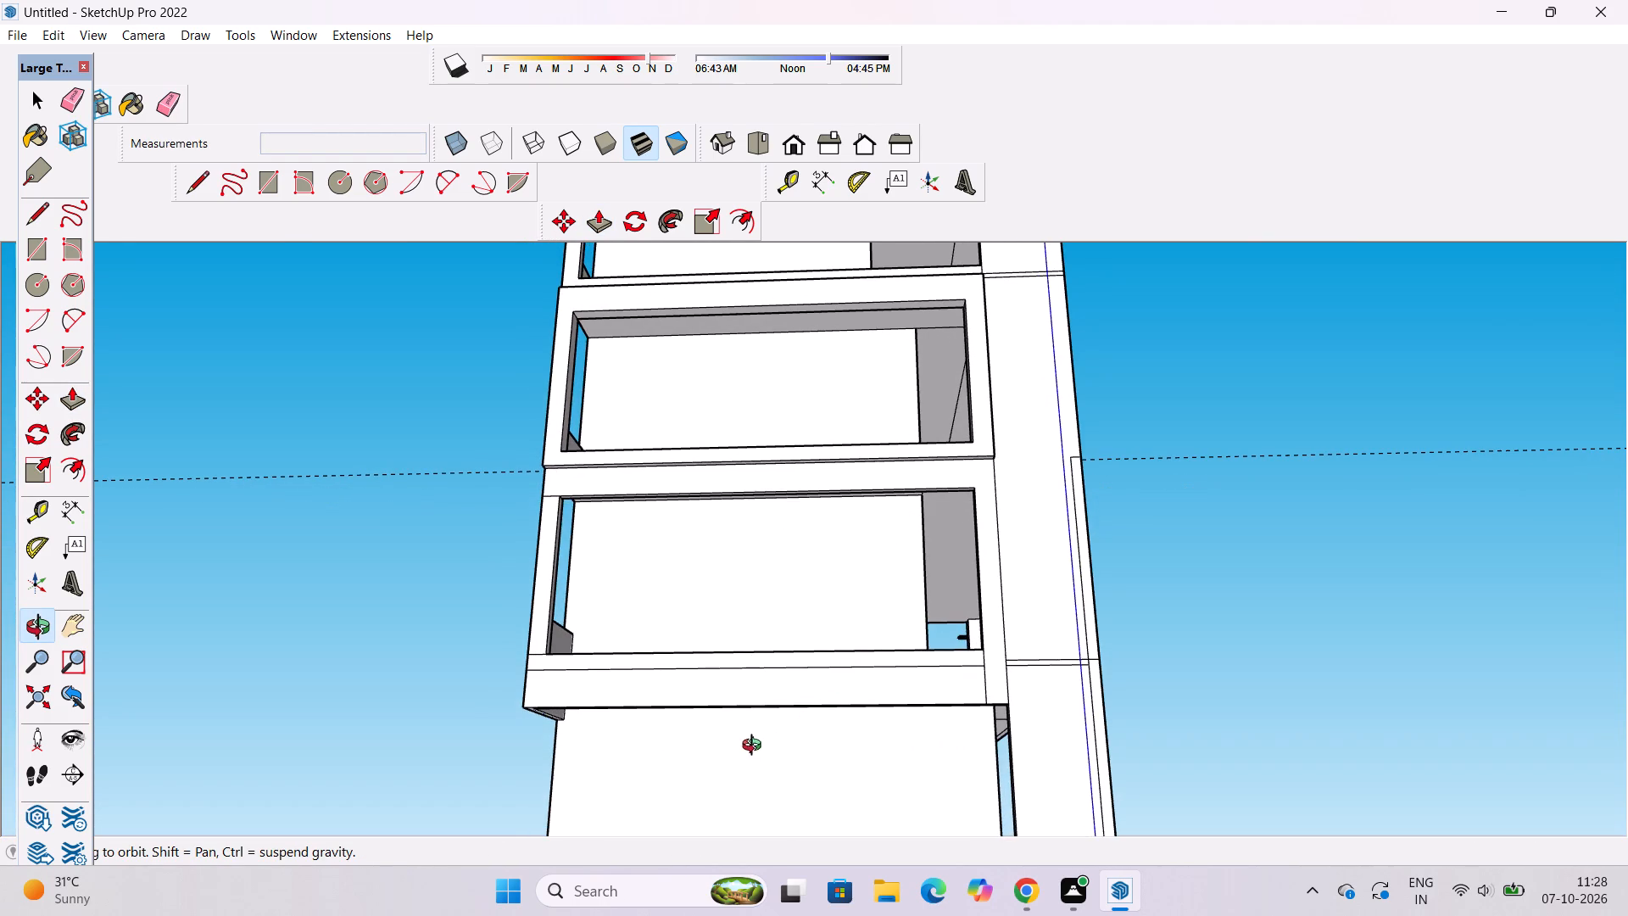
pyautogui.moveTo(733, 760); pyautogui.dragTo(708, 779)
pyautogui.keyDown('shift'); pyautogui.moveTo(680, 738); pyautogui.dragTo(711, 720); pyautogui.keyUp('shift')
pyautogui.moveTo(711, 720); pyautogui.dragTo(562, 874)
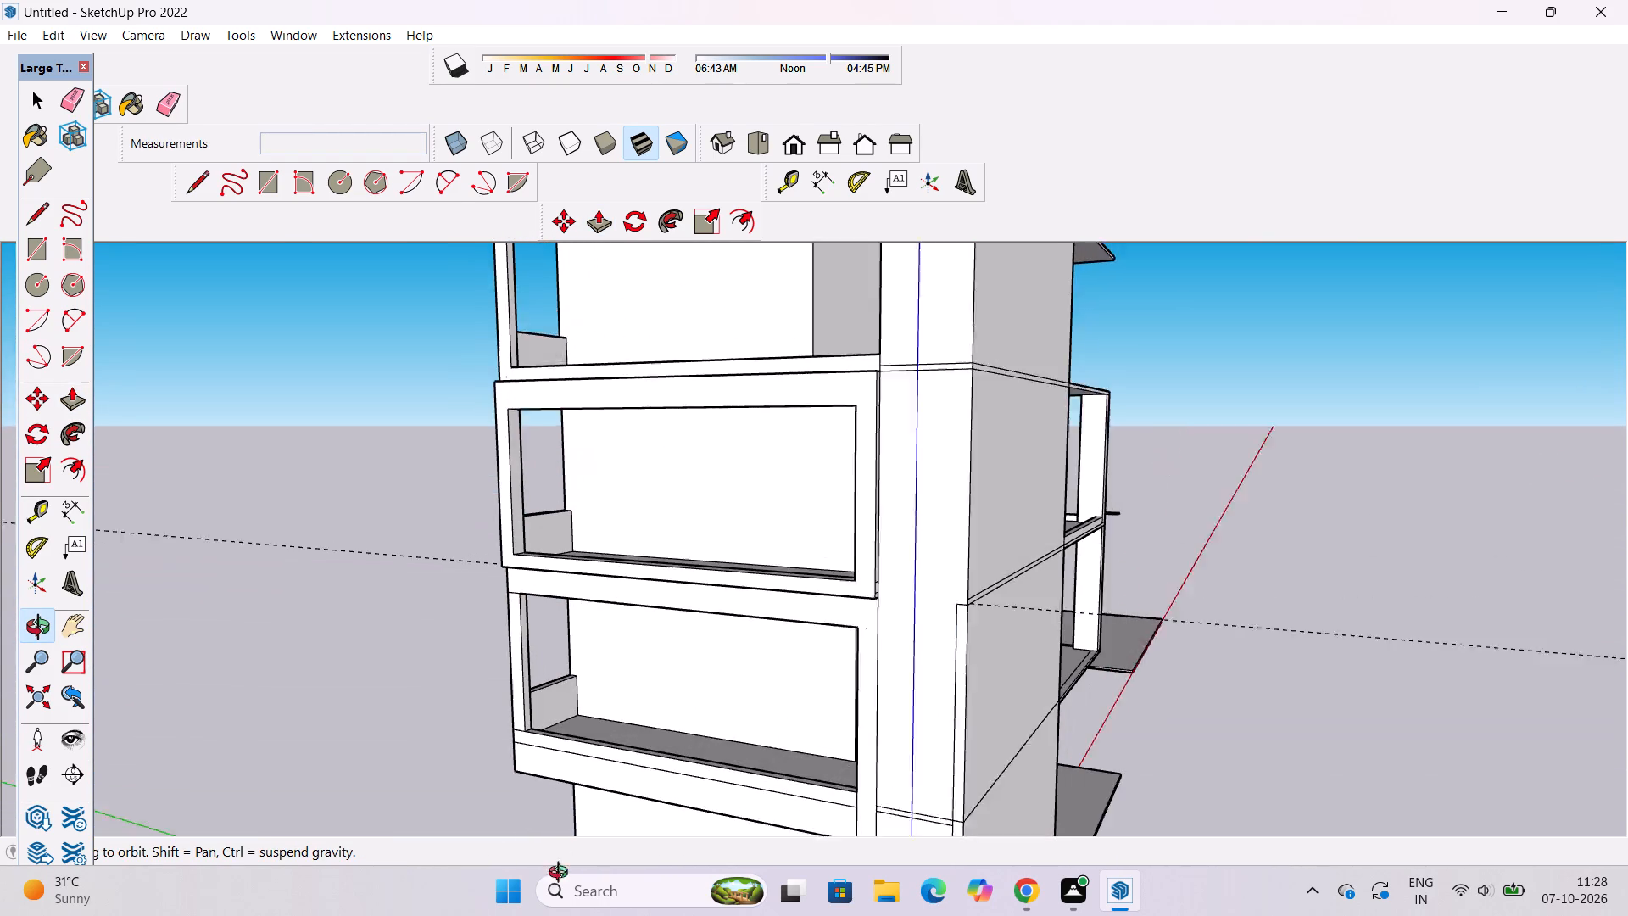
pyautogui.moveTo(562, 874); pyautogui.dragTo(560, 875)
pyautogui.scroll(3, 524, 591)
pyautogui.moveTo(497, 650); pyautogui.dragTo(497, 683)
pyautogui.keyDown('shift'); pyautogui.moveTo(563, 658); pyautogui.dragTo(650, 674); pyautogui.keyUp('shift')
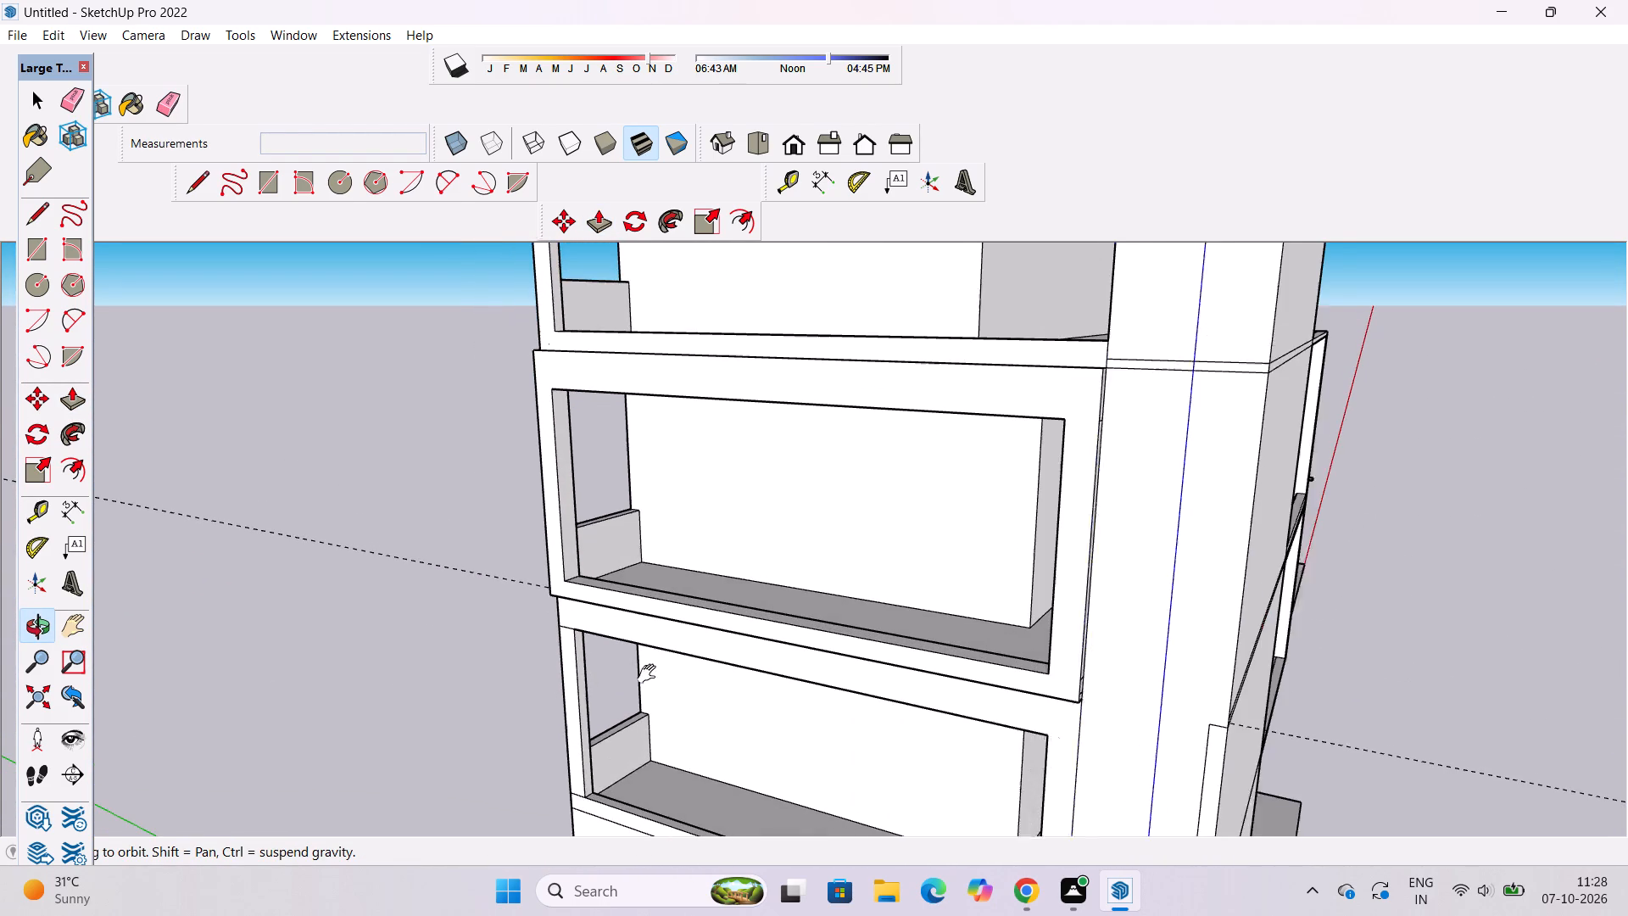
# Erase the short line crossing the end of the ledge on top of the second balcony's projecting frame.
pyautogui.keyDown('shift'); pyautogui.moveTo(650, 674); pyautogui.dragTo(652, 676); pyautogui.keyUp('shift')
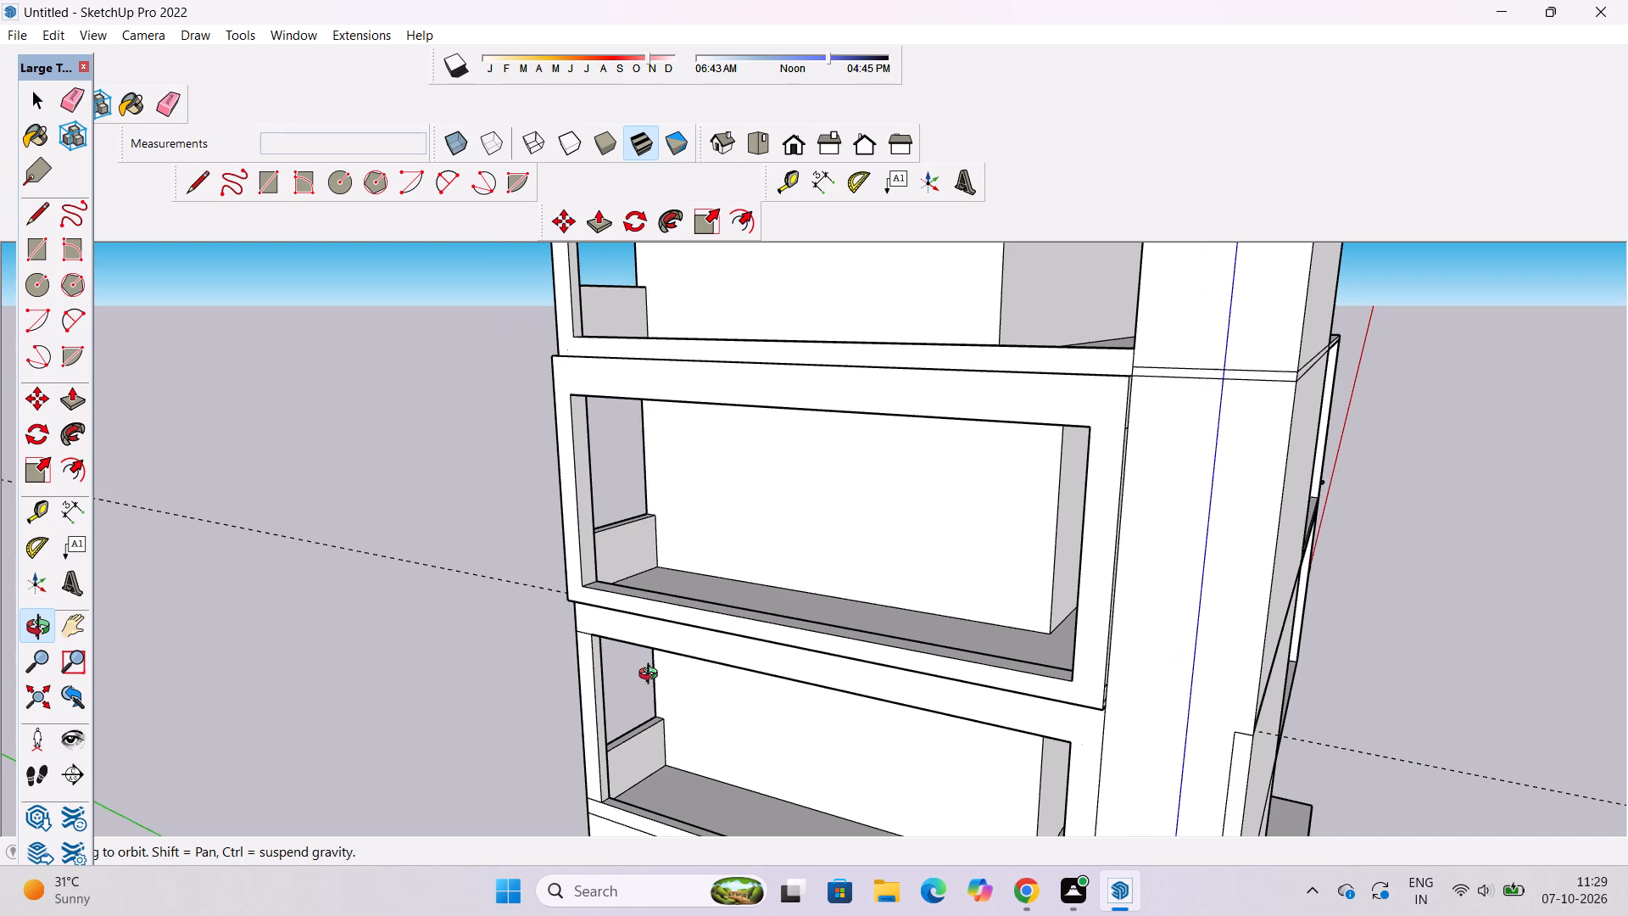
pyautogui.moveTo(652, 676); pyautogui.dragTo(627, 772)
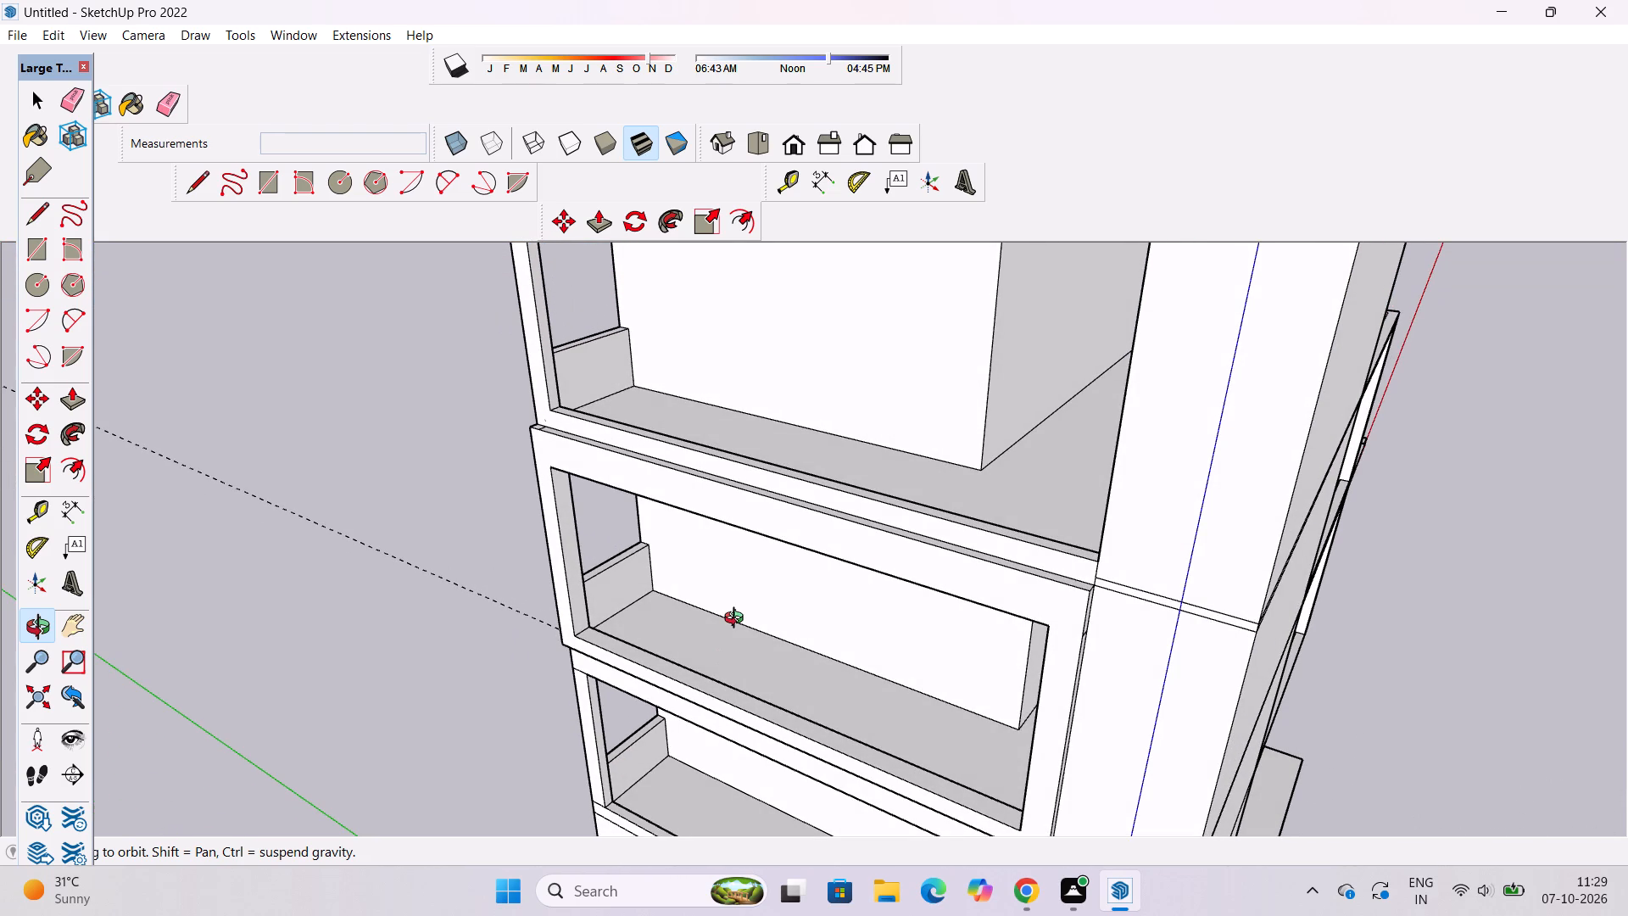
pyautogui.scroll(2, 688, 632)
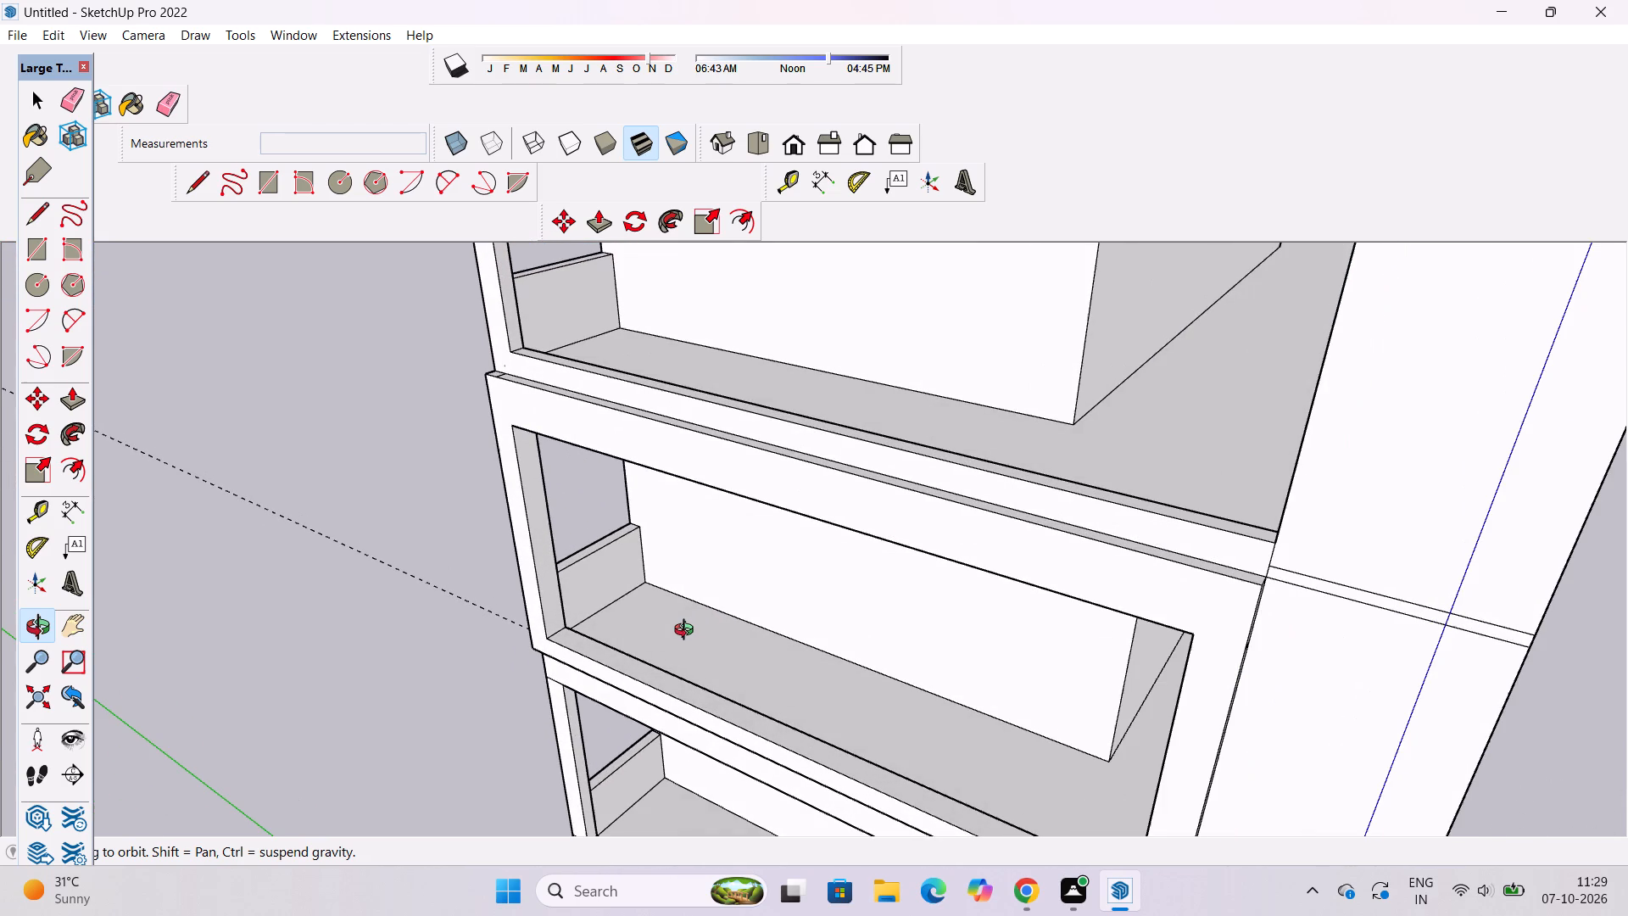
pyautogui.scroll(-2, 688, 632)
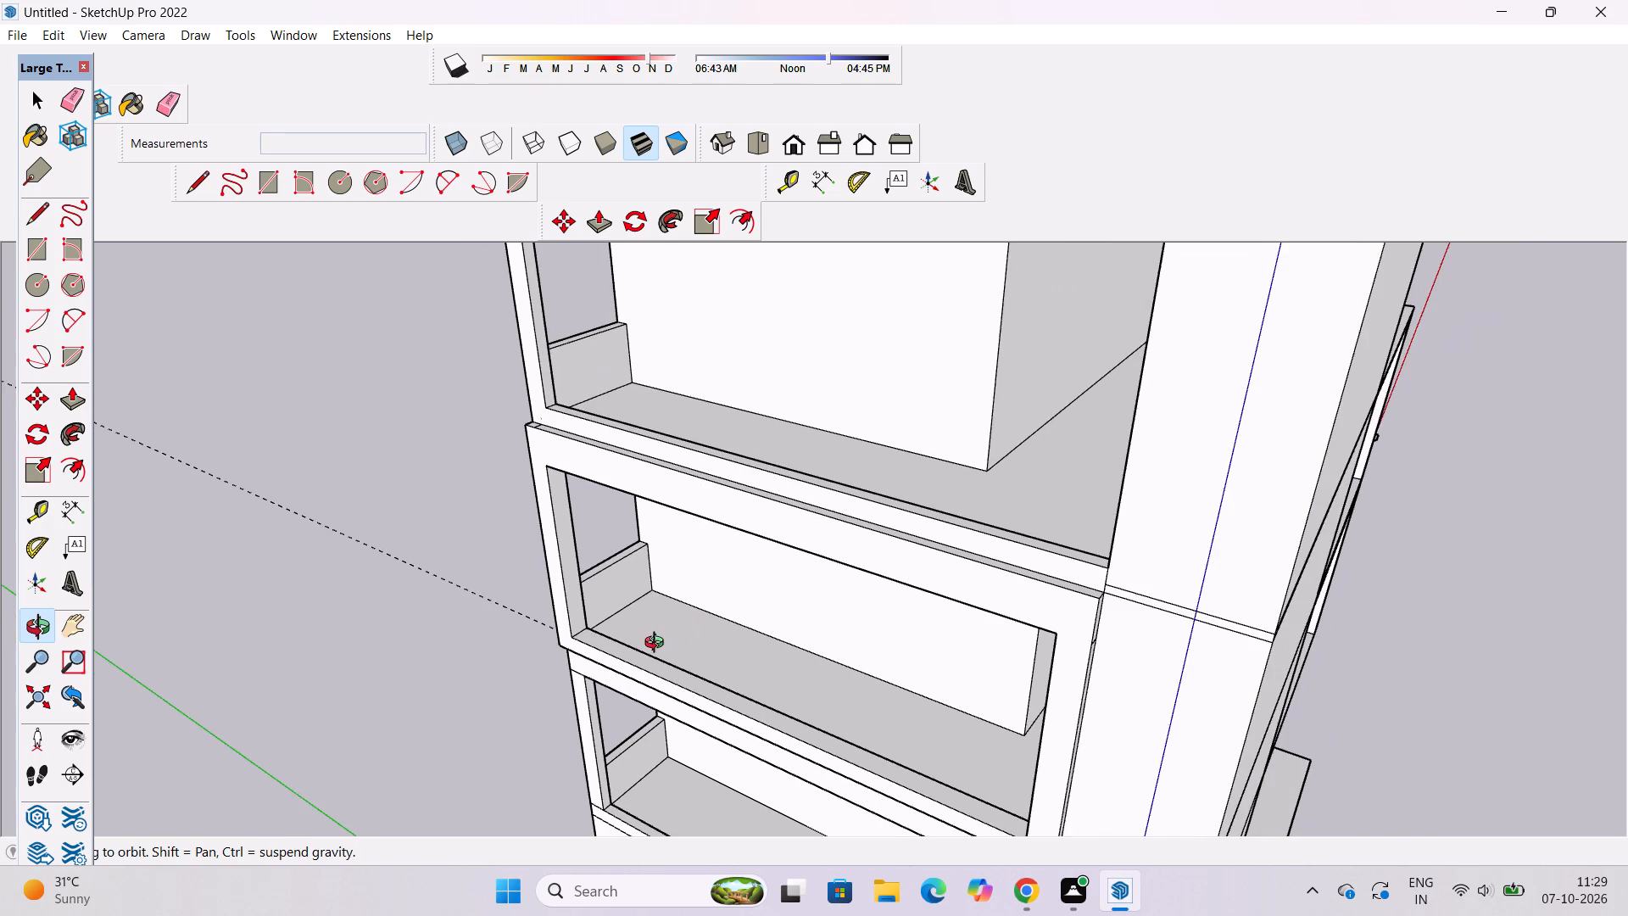
pyautogui.moveTo(658, 645); pyautogui.dragTo(670, 701)
pyautogui.scroll(8, 619, 517)
pyautogui.moveTo(560, 512); pyautogui.dragTo(495, 568)
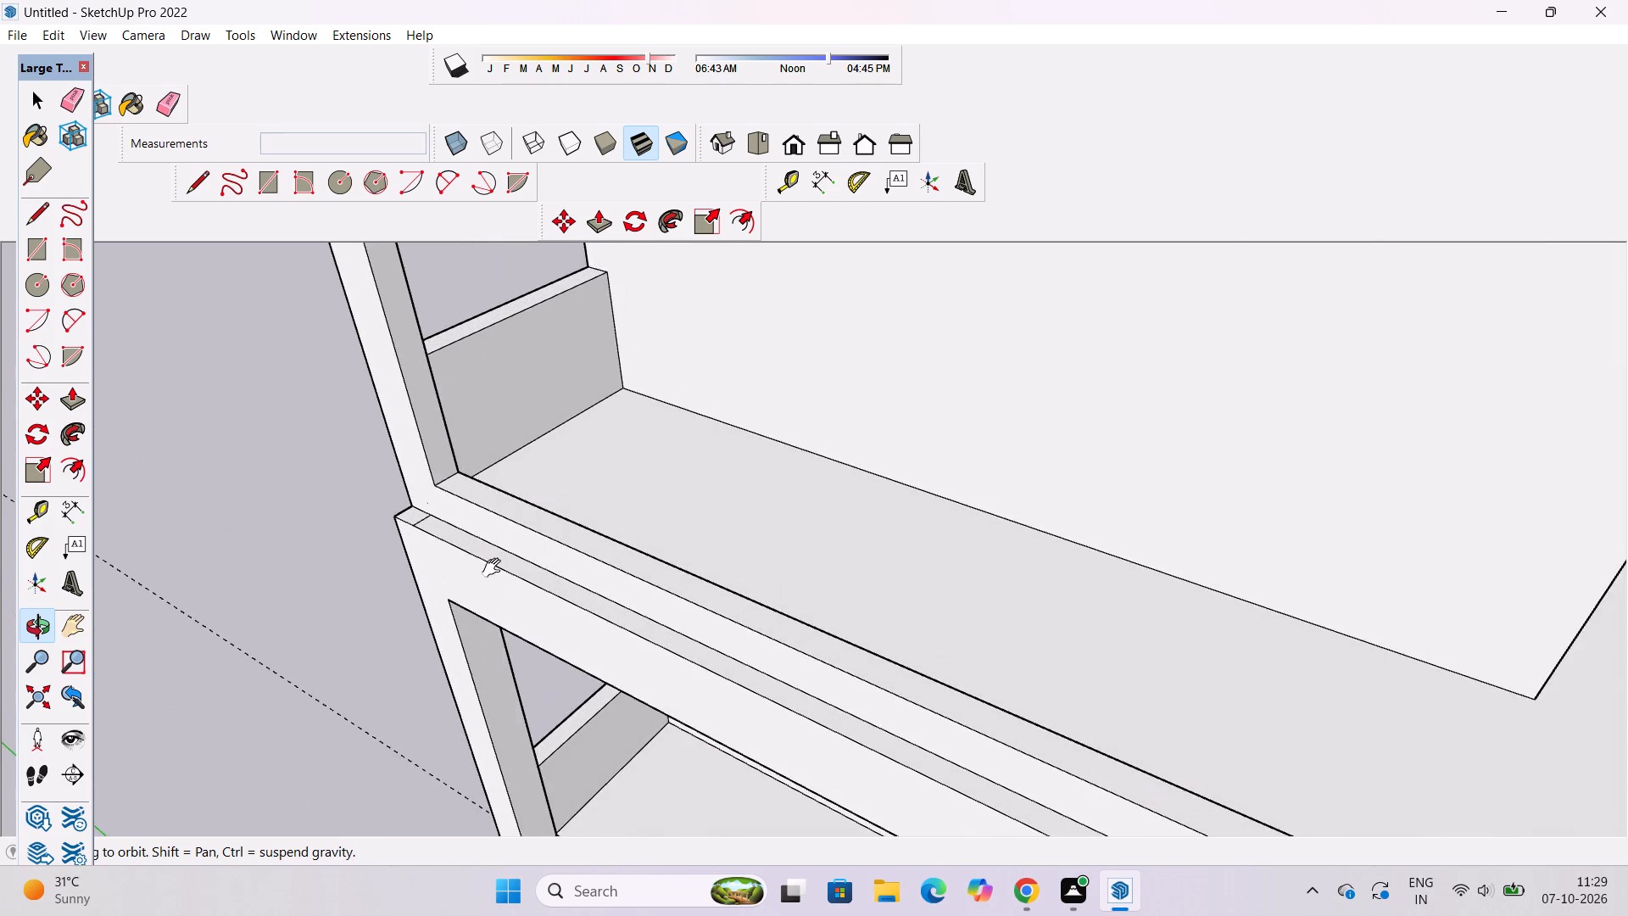
pyautogui.keyDown('shift'); pyautogui.scroll(8, 466, 536); pyautogui.keyUp('shift')
pyautogui.keyDown('shift'); pyautogui.moveTo(418, 534); pyautogui.dragTo(379, 576); pyautogui.keyUp('shift')
pyautogui.press('e')
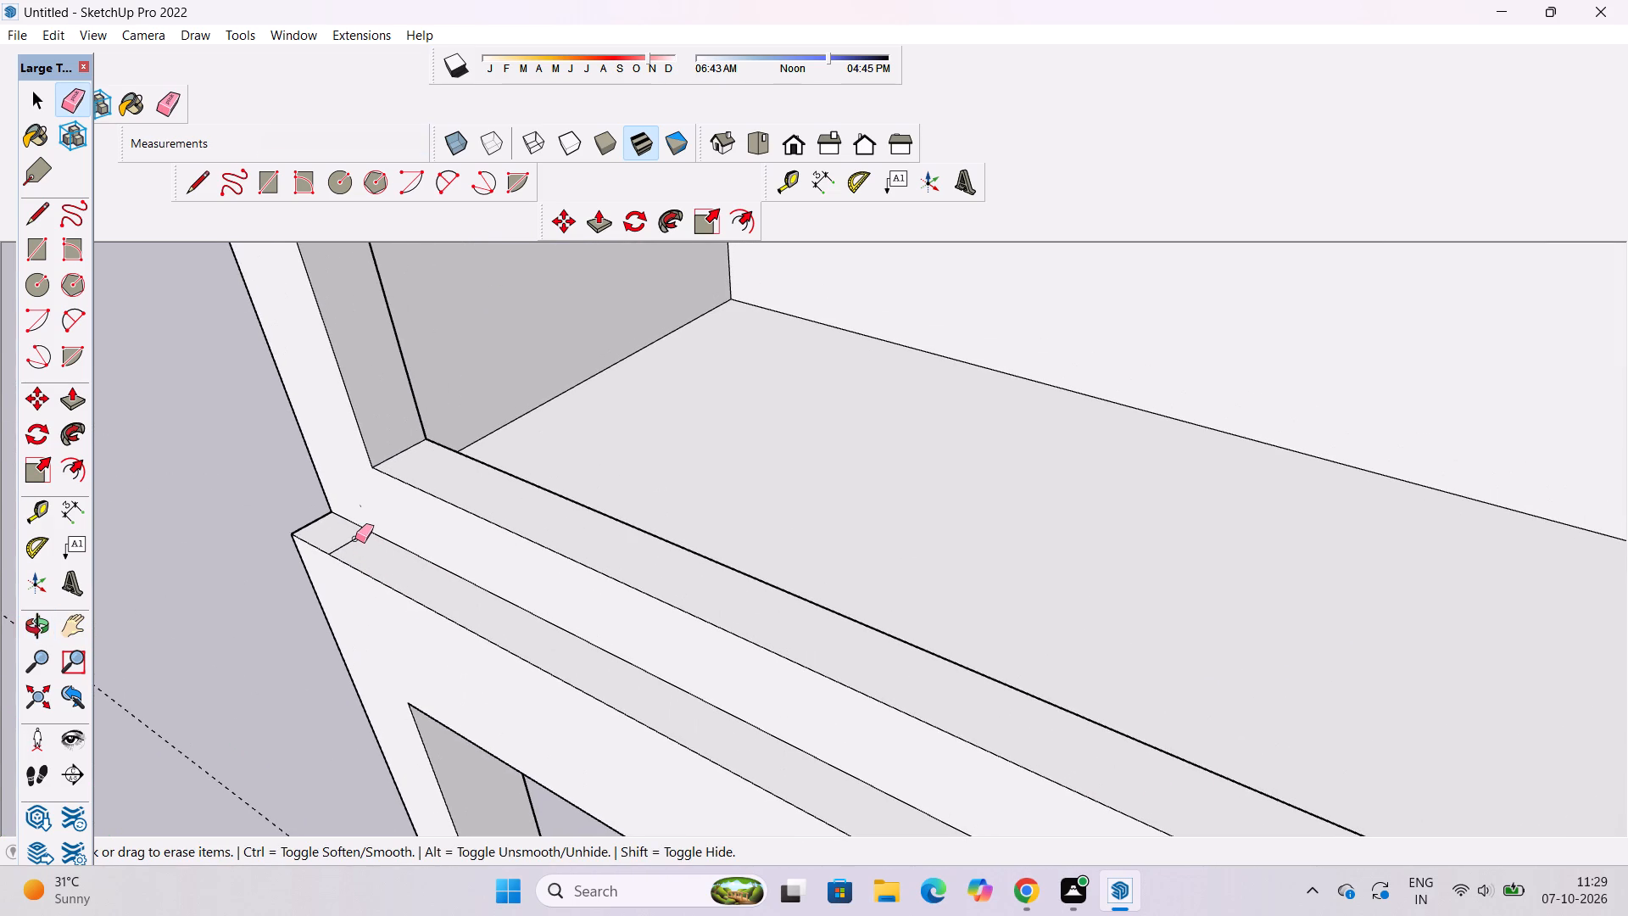
pyautogui.click(355, 539)
# Push/Pull the narrow top face of the projecting frame upward to cover the front of the edge beam above.
pyautogui.press('p')
pyautogui.scroll(-8, 469, 472)
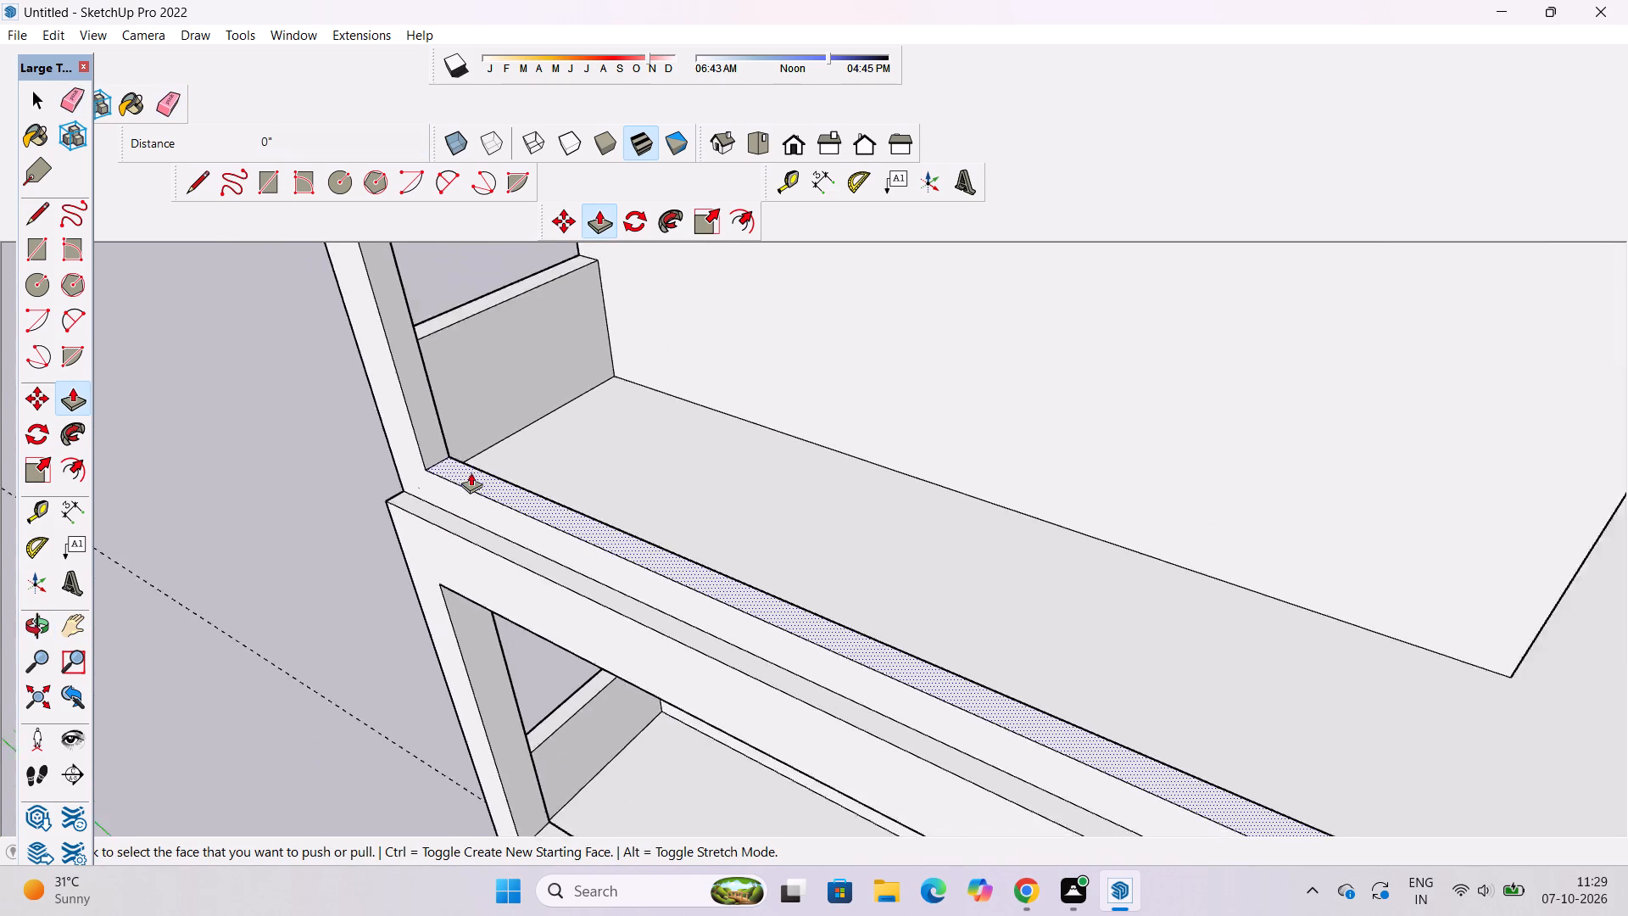
pyautogui.scroll(-10, 471, 472)
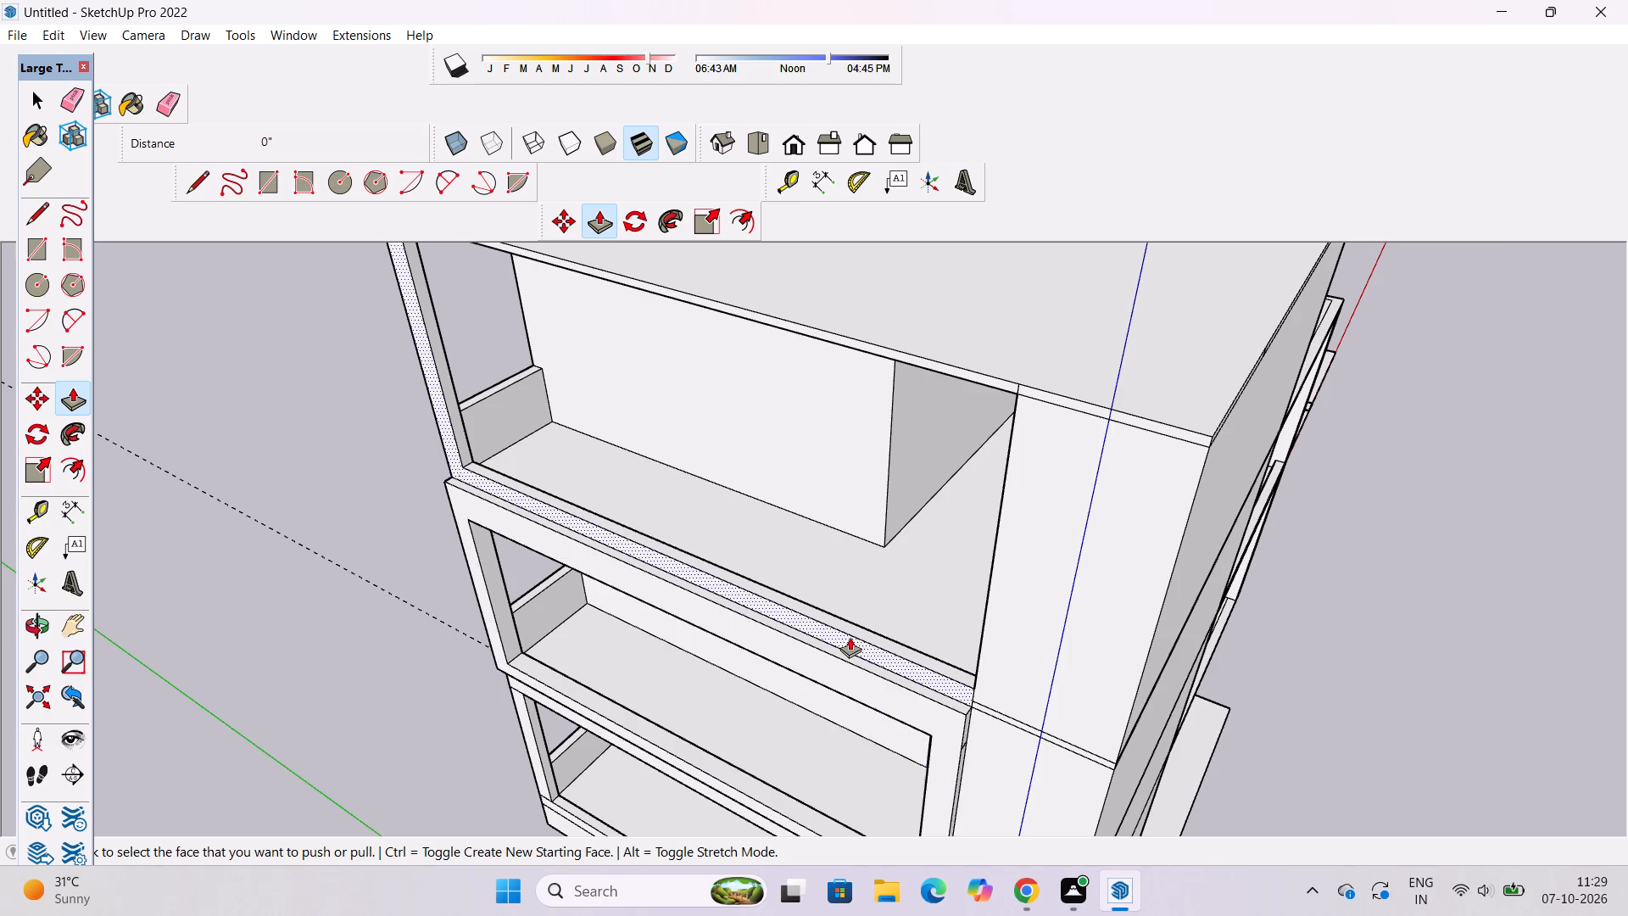
pyautogui.scroll(9, 856, 639)
pyautogui.click(849, 681)
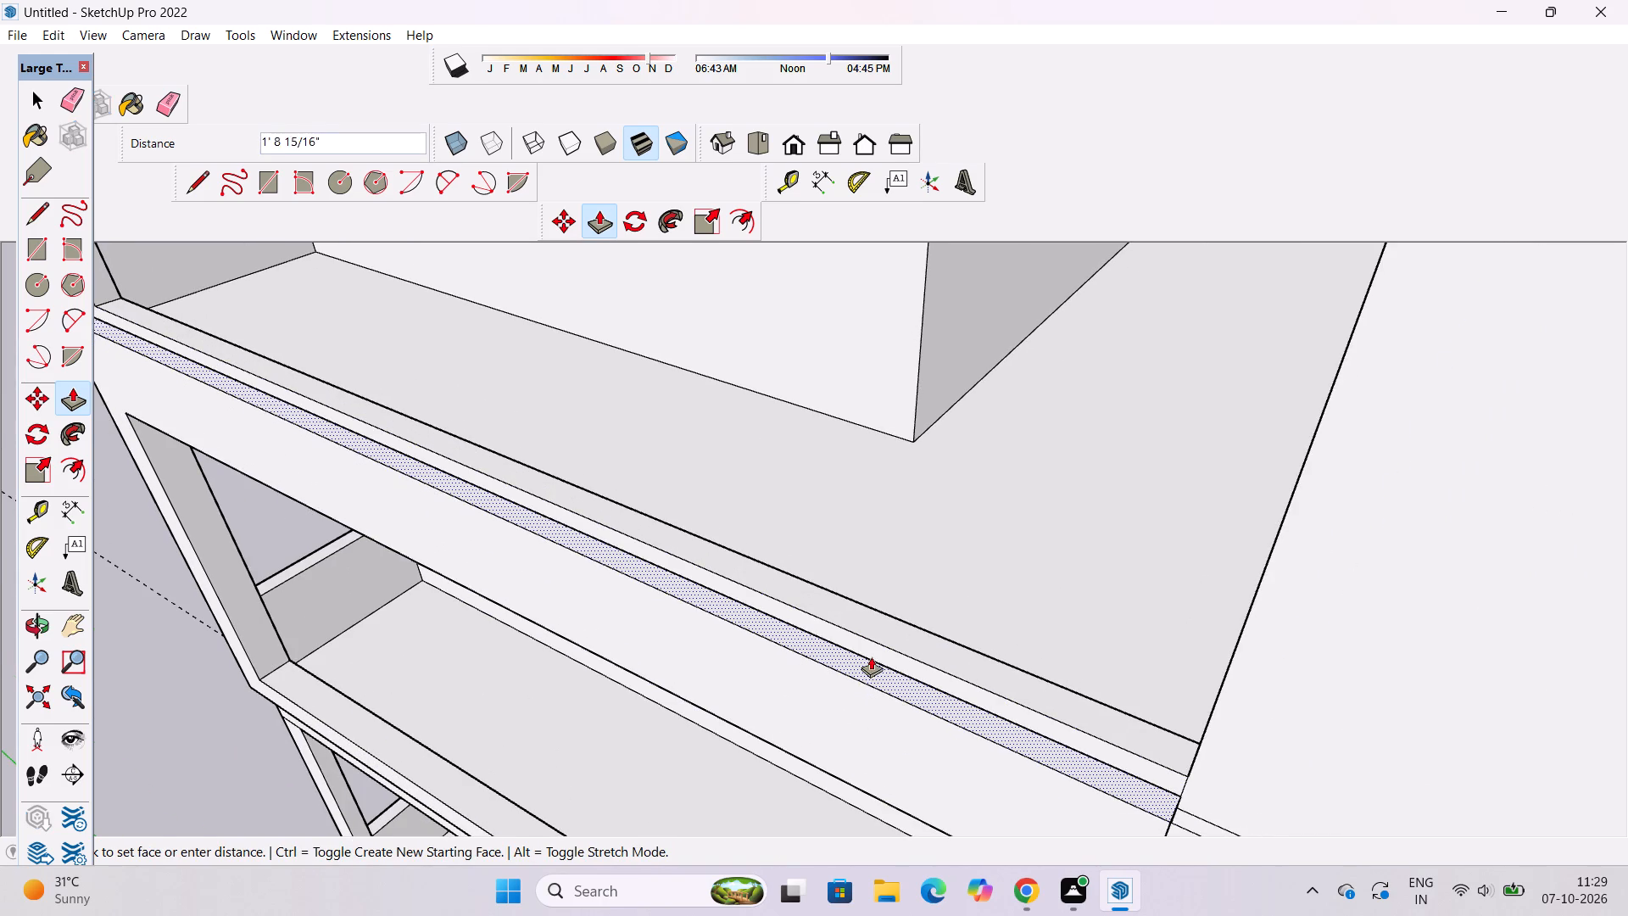
pyautogui.click(917, 659)
pyautogui.press('space')
# Erase the short stray lines crossing the projecting frame's outer side face, near its bottom and its upper corner.
pyautogui.write('o')
pyautogui.scroll(-8, 726, 483)
pyautogui.moveTo(894, 678); pyautogui.dragTo(750, 542)
pyautogui.scroll(4, 690, 501)
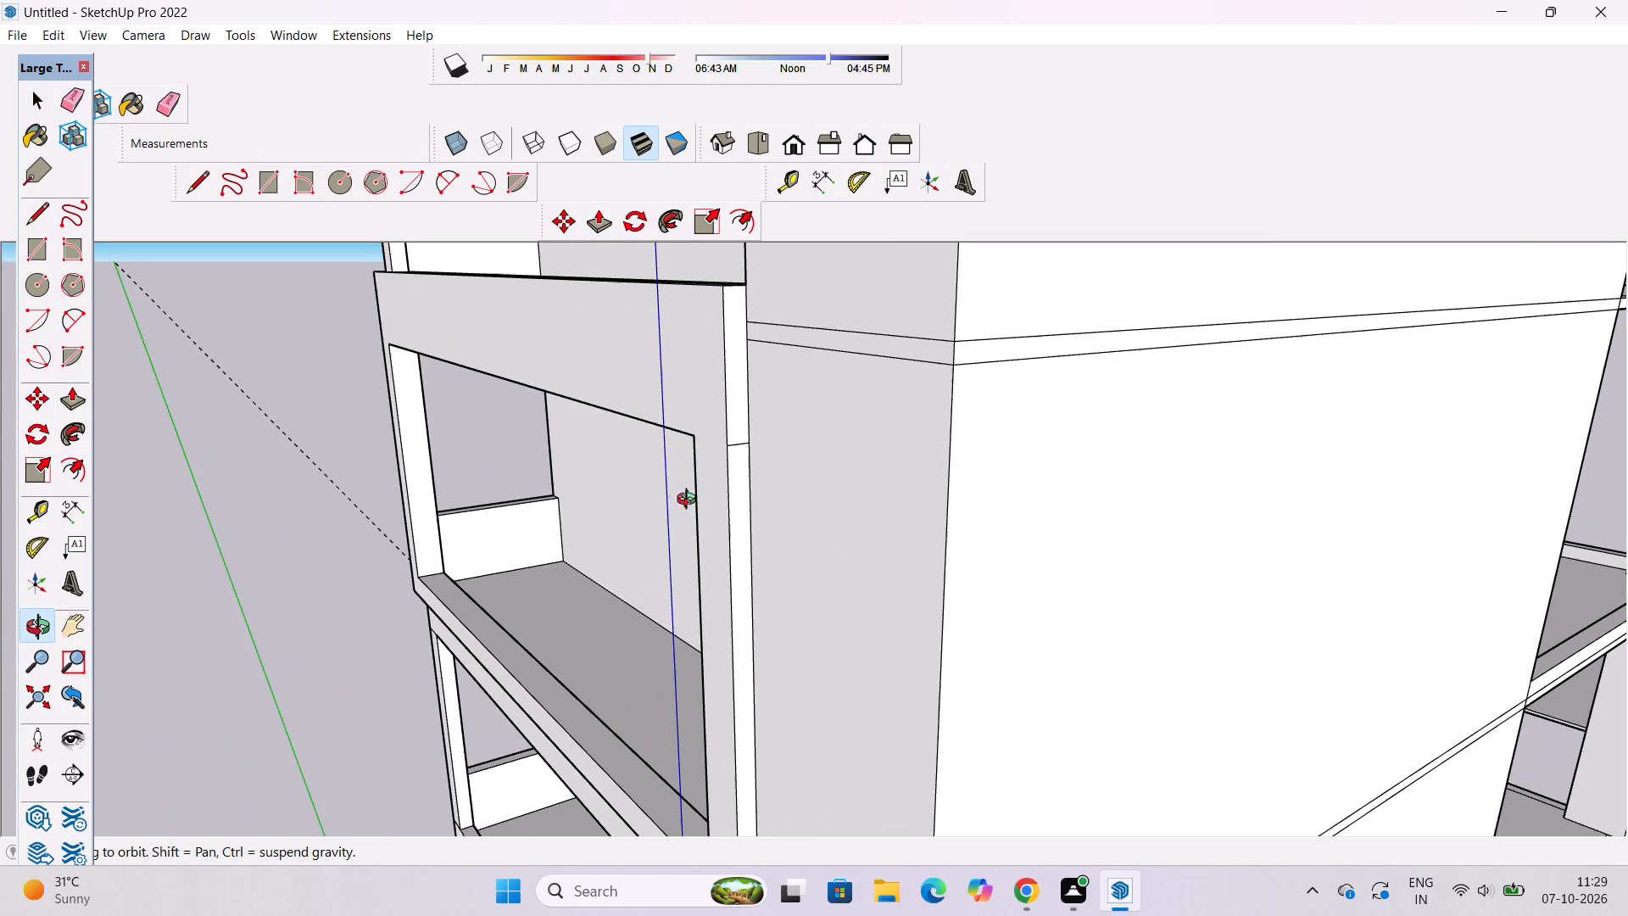
pyautogui.press('e')
pyautogui.scroll(-3, 610, 366)
pyautogui.scroll(7, 719, 781)
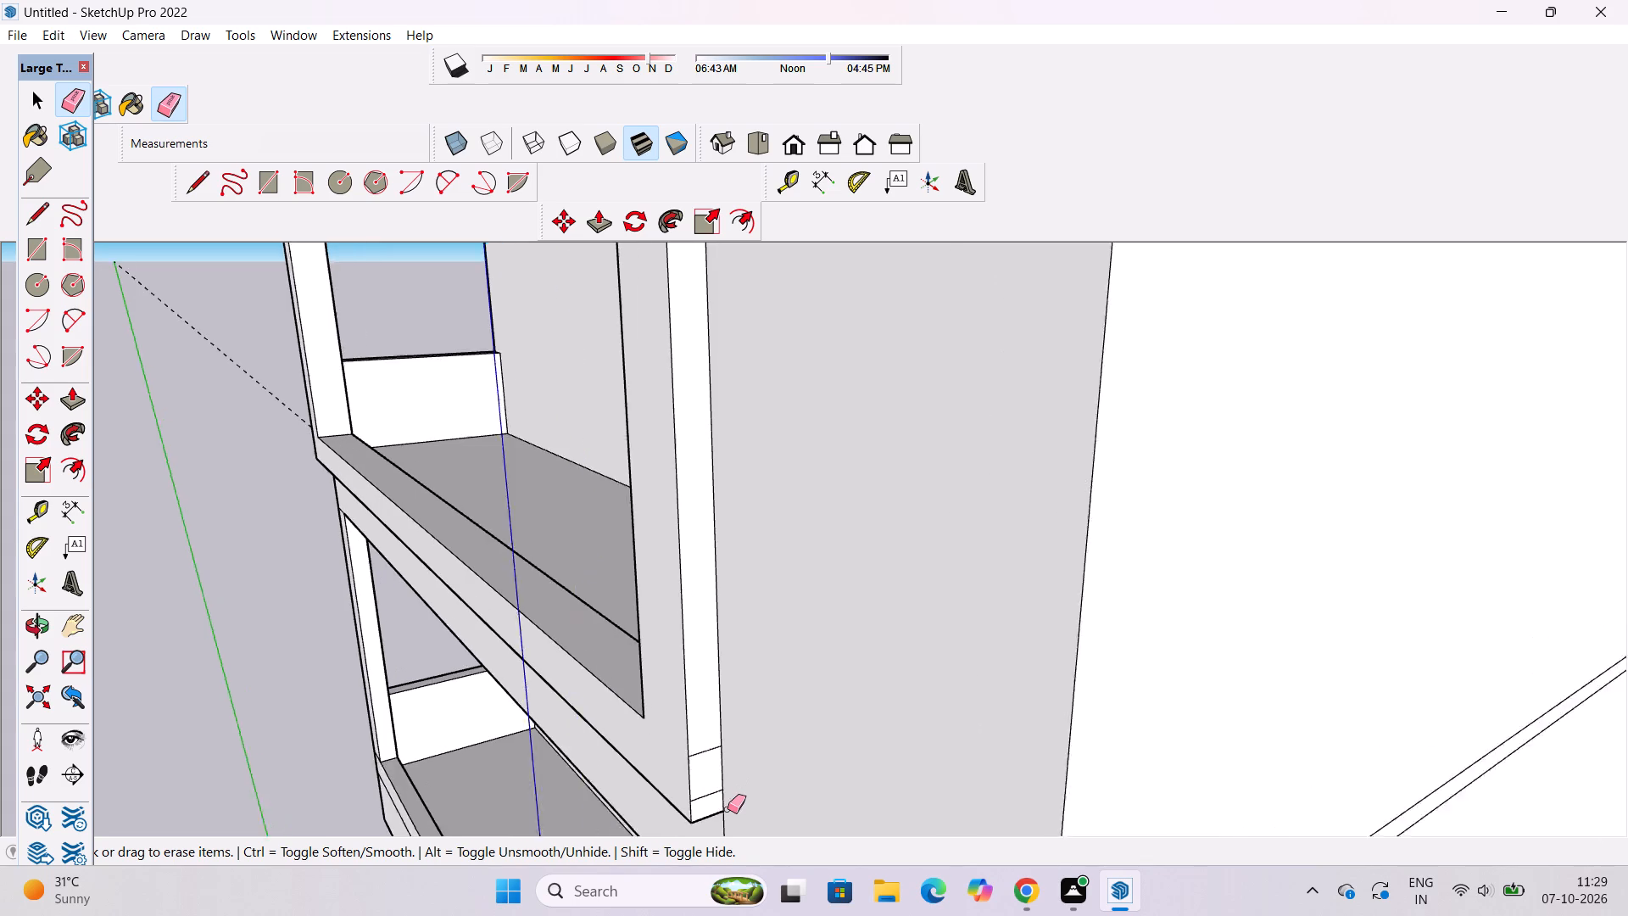
pyautogui.scroll(8, 728, 809)
pyautogui.moveTo(683, 694); pyautogui.dragTo(681, 781)
pyautogui.moveTo(664, 676); pyautogui.dragTo(664, 684)
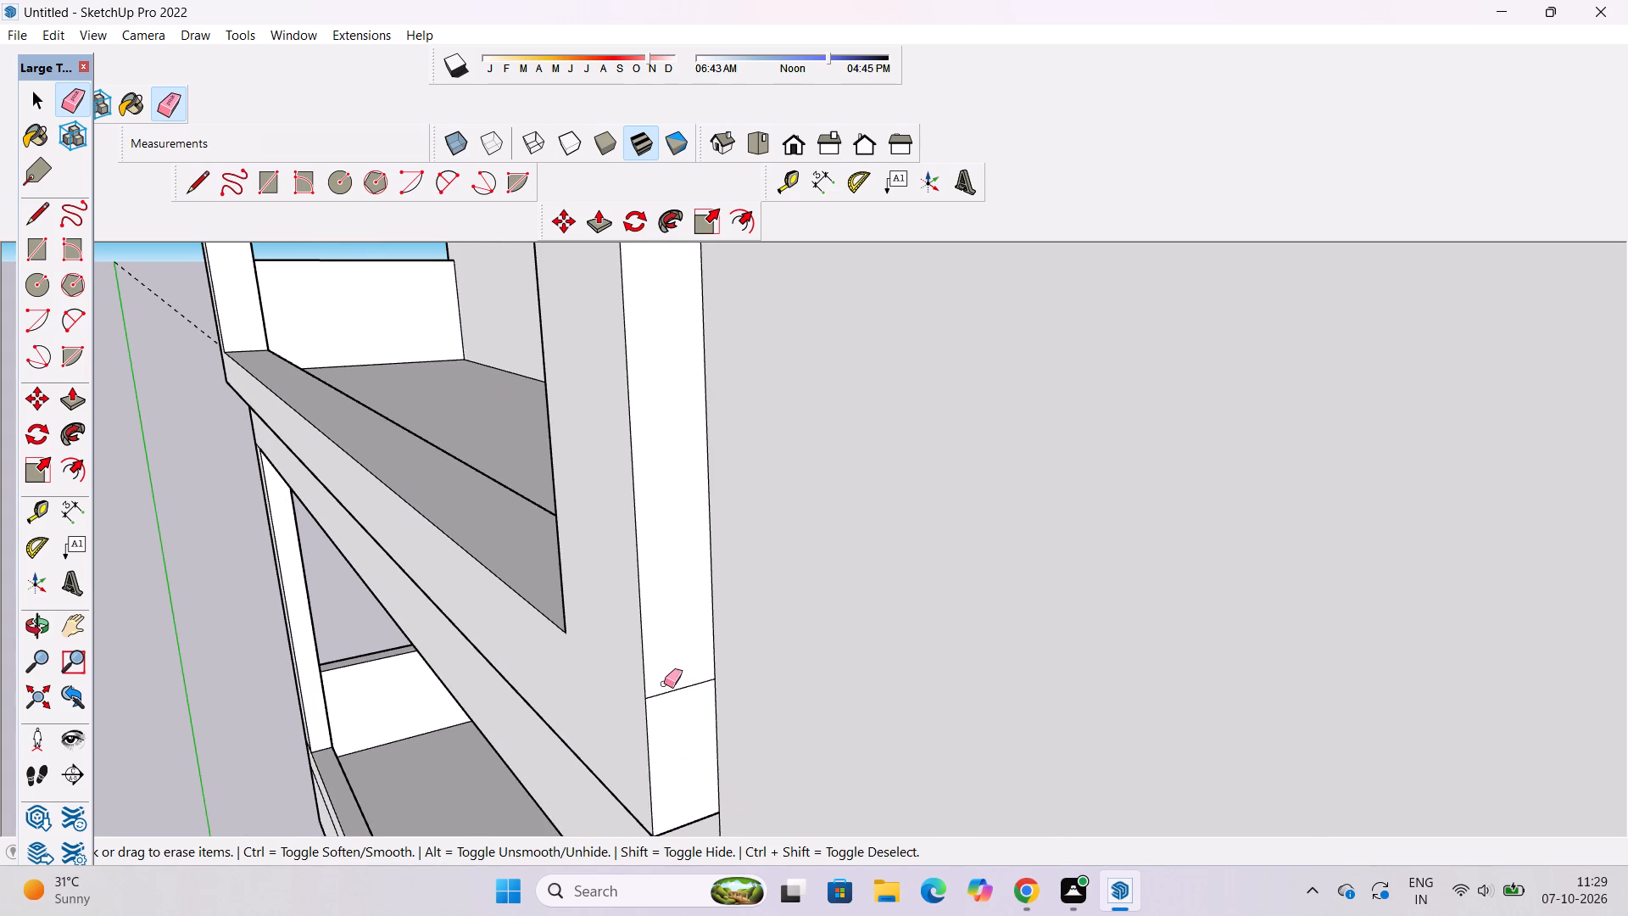
pyautogui.moveTo(664, 684); pyautogui.dragTo(665, 693)
pyautogui.scroll(-20, 665, 693)
pyautogui.scroll(-1, 665, 693)
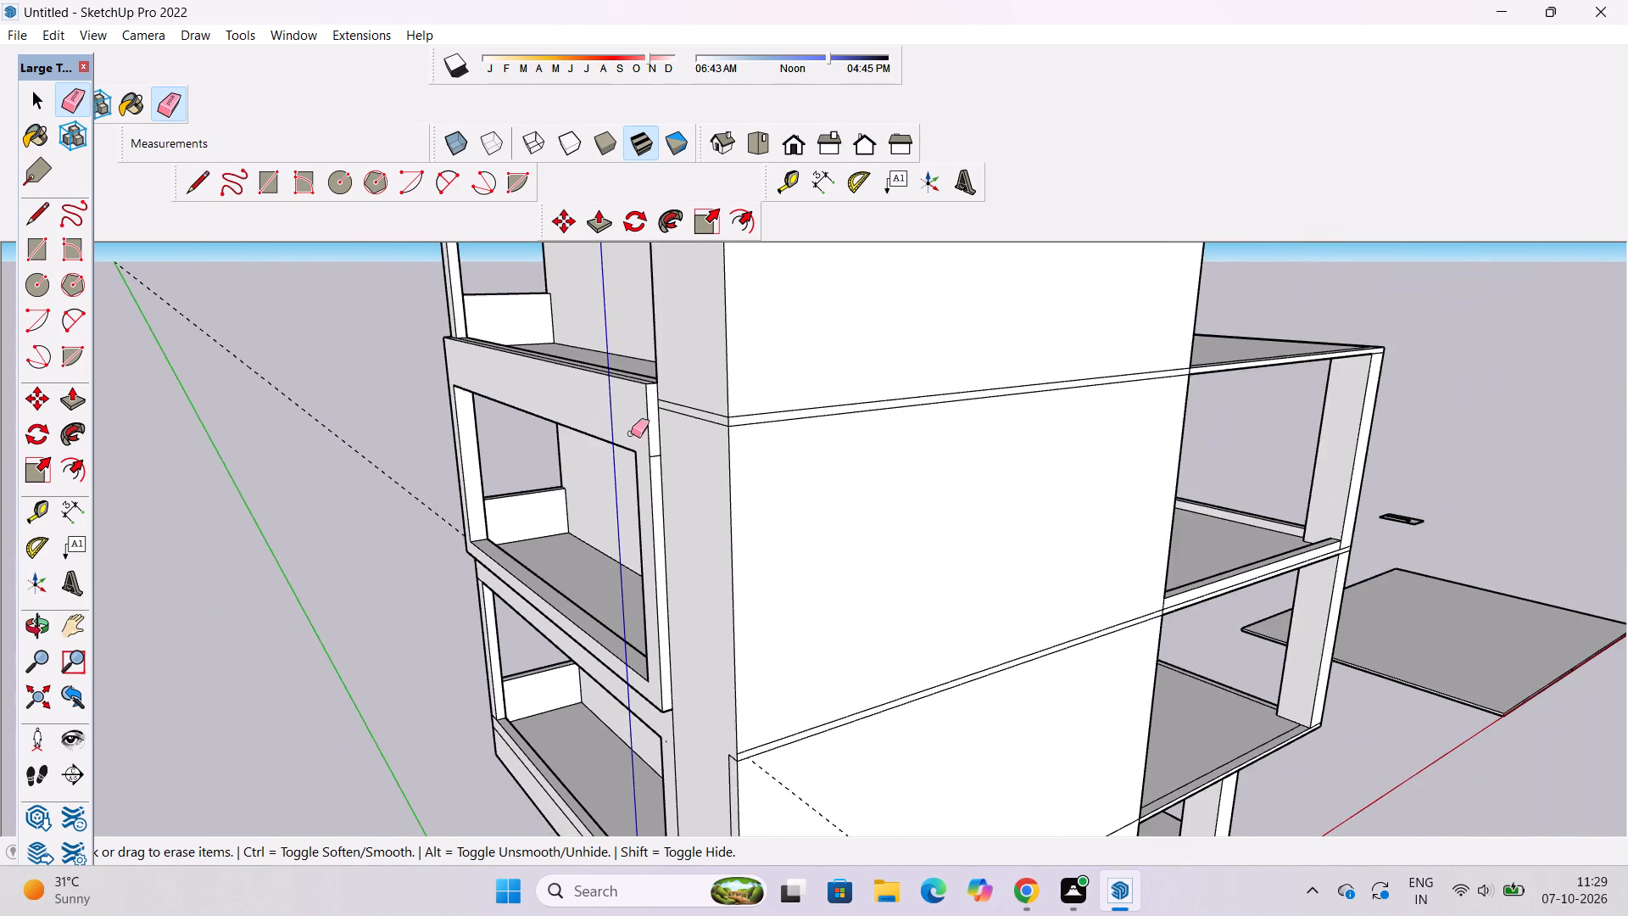
pyautogui.scroll(16, 632, 402)
pyautogui.moveTo(668, 490); pyautogui.dragTo(662, 533)
pyautogui.press('space')
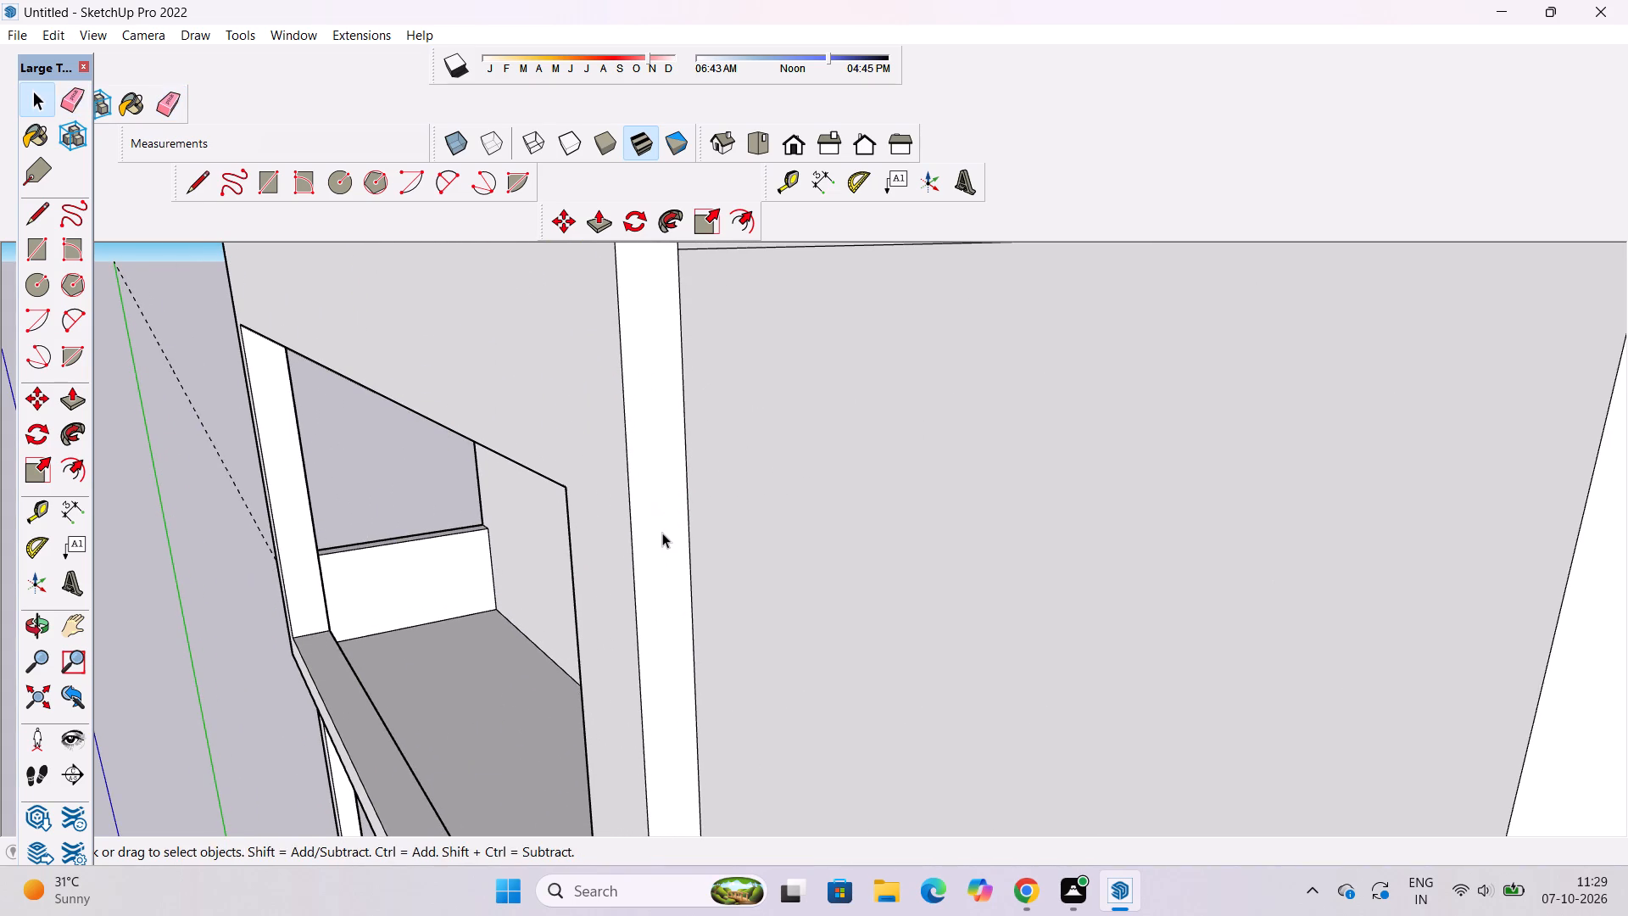
# Examine the raised frame and the balconies around it from the front, from below and from the side.
pyautogui.write('o')
pyautogui.scroll(-12, 689, 521)
pyautogui.moveTo(278, 556); pyautogui.dragTo(754, 736)
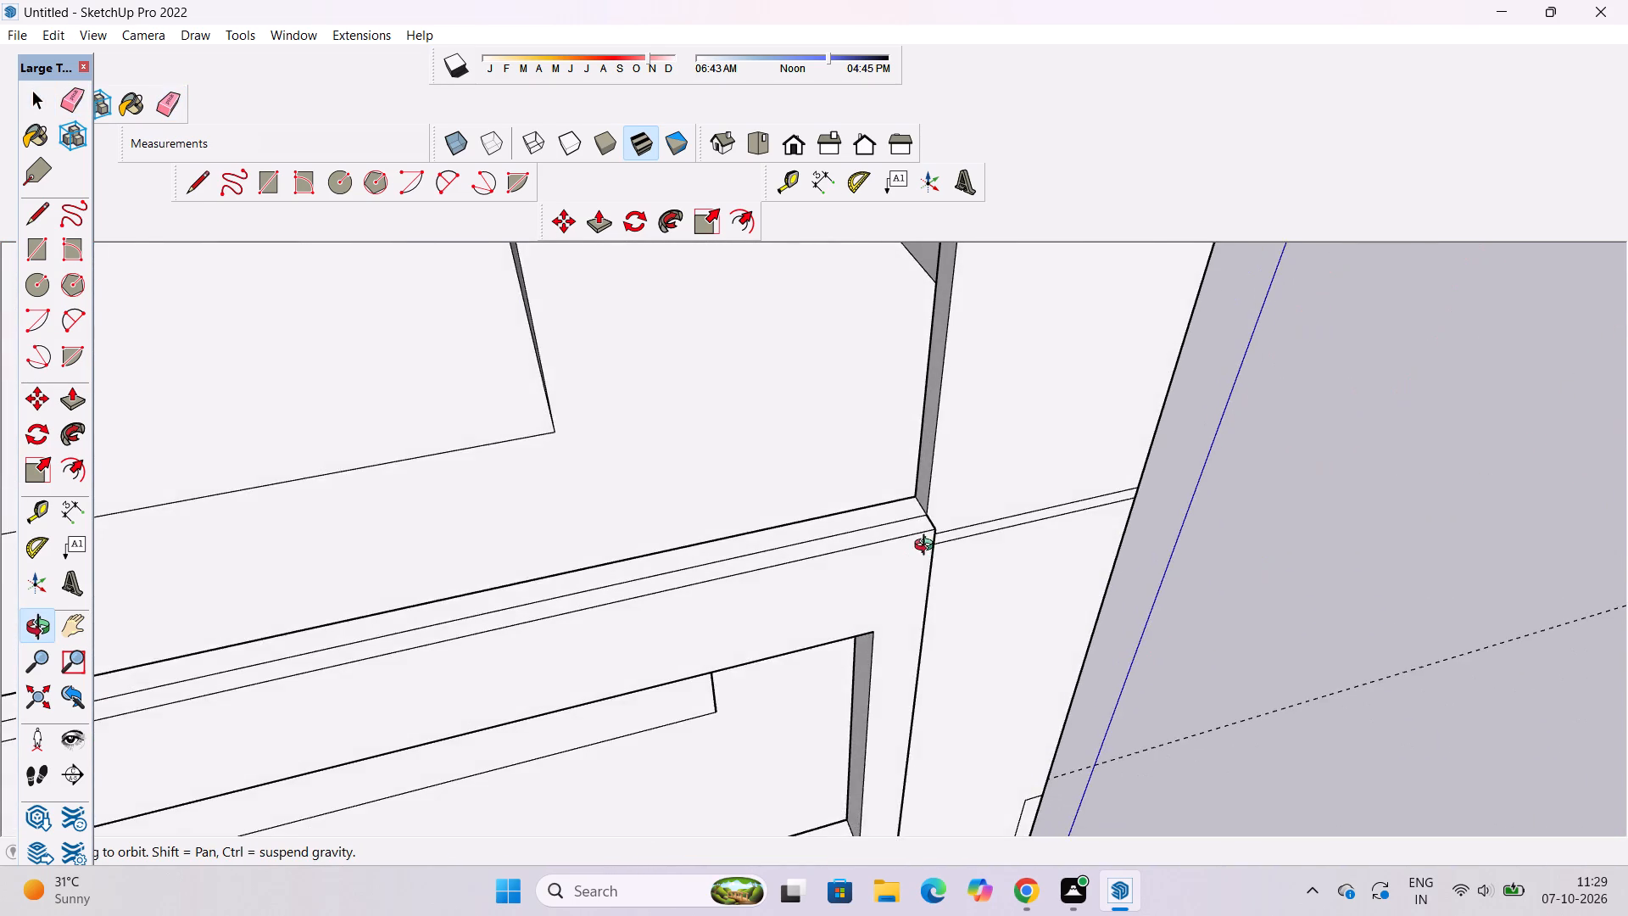
pyautogui.scroll(-5, 928, 547)
pyautogui.moveTo(874, 588); pyautogui.dragTo(762, 534)
pyautogui.keyDown('shift'); pyautogui.moveTo(644, 510); pyautogui.dragTo(1061, 551); pyautogui.keyUp('shift')
pyautogui.scroll(-4, 1034, 546)
pyautogui.moveTo(995, 642); pyautogui.dragTo(987, 581)
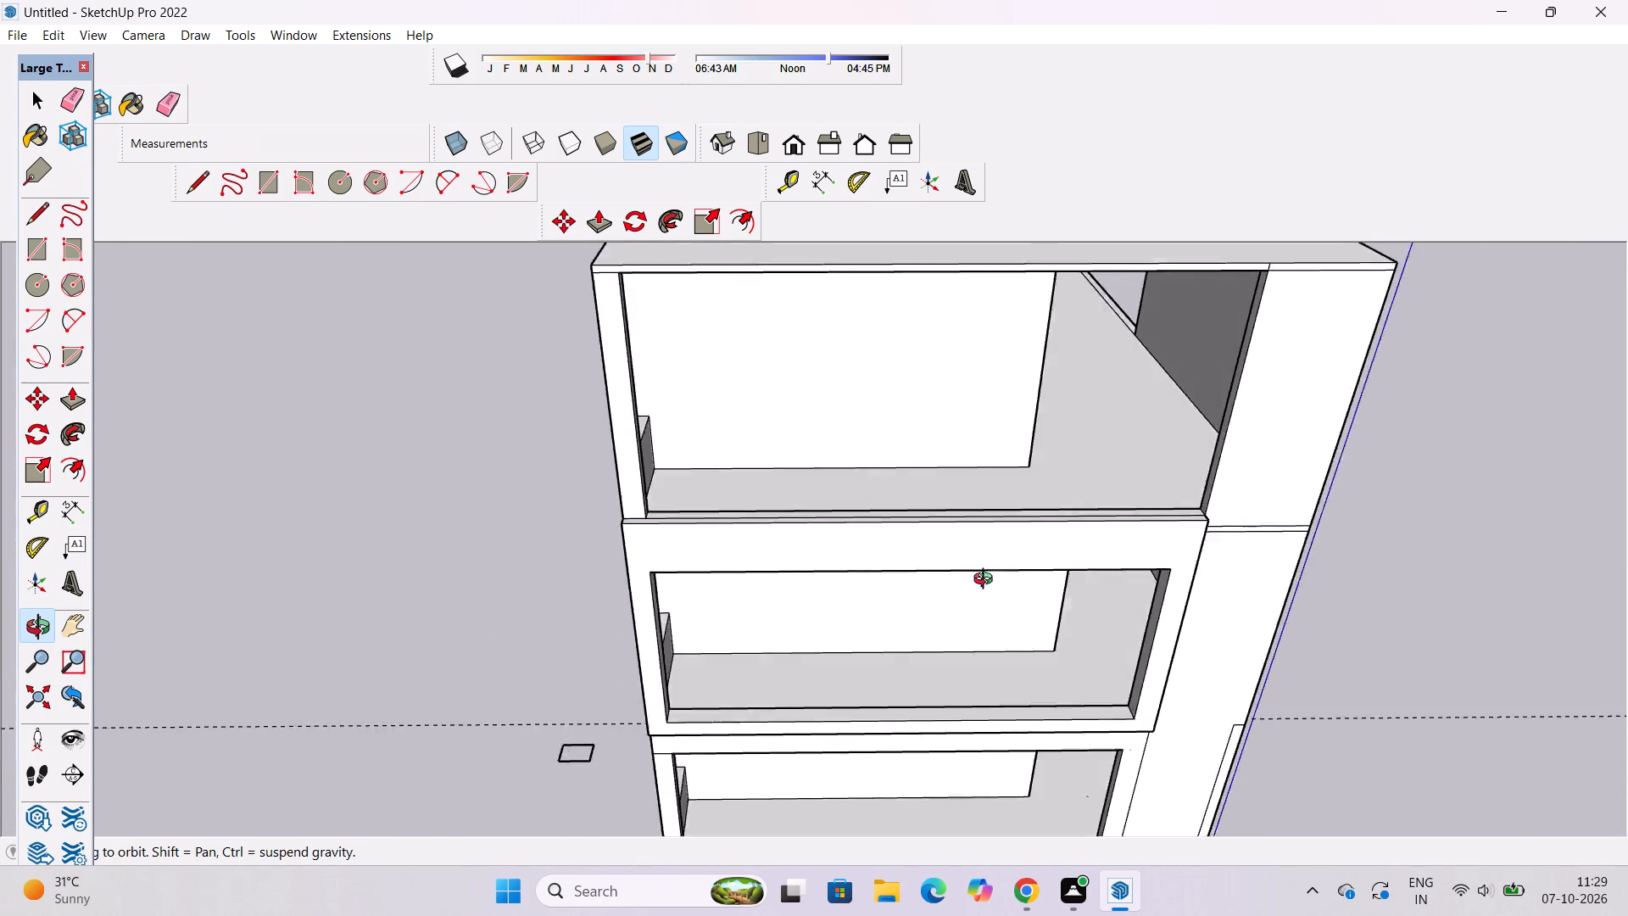
pyautogui.moveTo(987, 581); pyautogui.dragTo(962, 423)
pyautogui.keyDown('shift'); pyautogui.moveTo(962, 423); pyautogui.dragTo(942, 555); pyautogui.keyUp('shift')
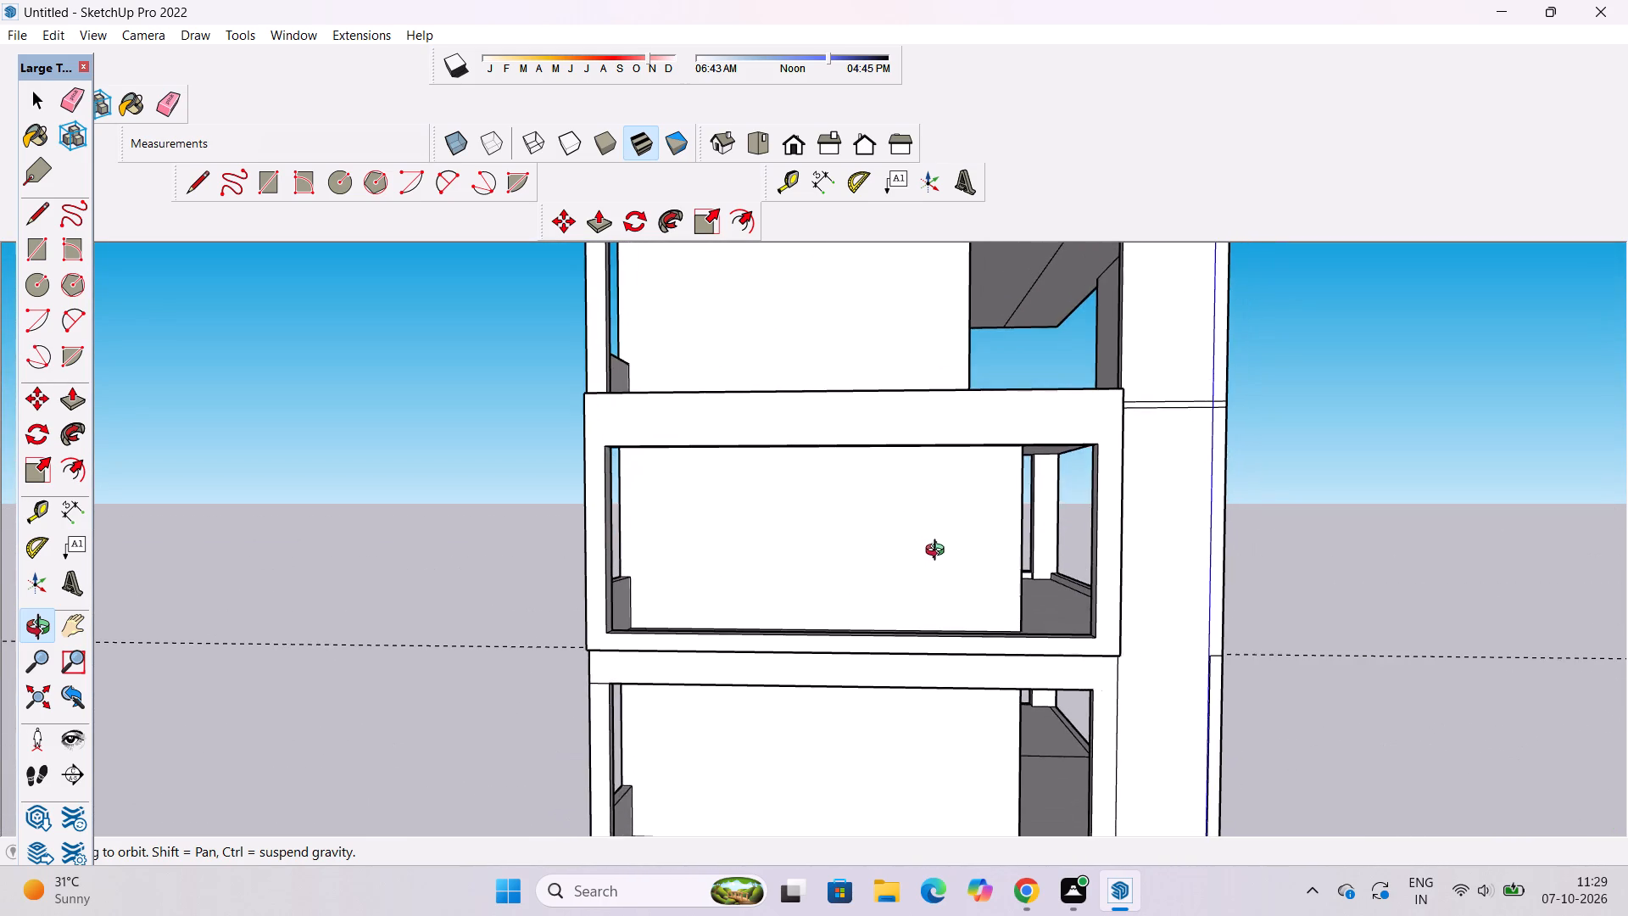
pyautogui.scroll(-4, 936, 545)
pyautogui.moveTo(1020, 482); pyautogui.dragTo(1020, 437)
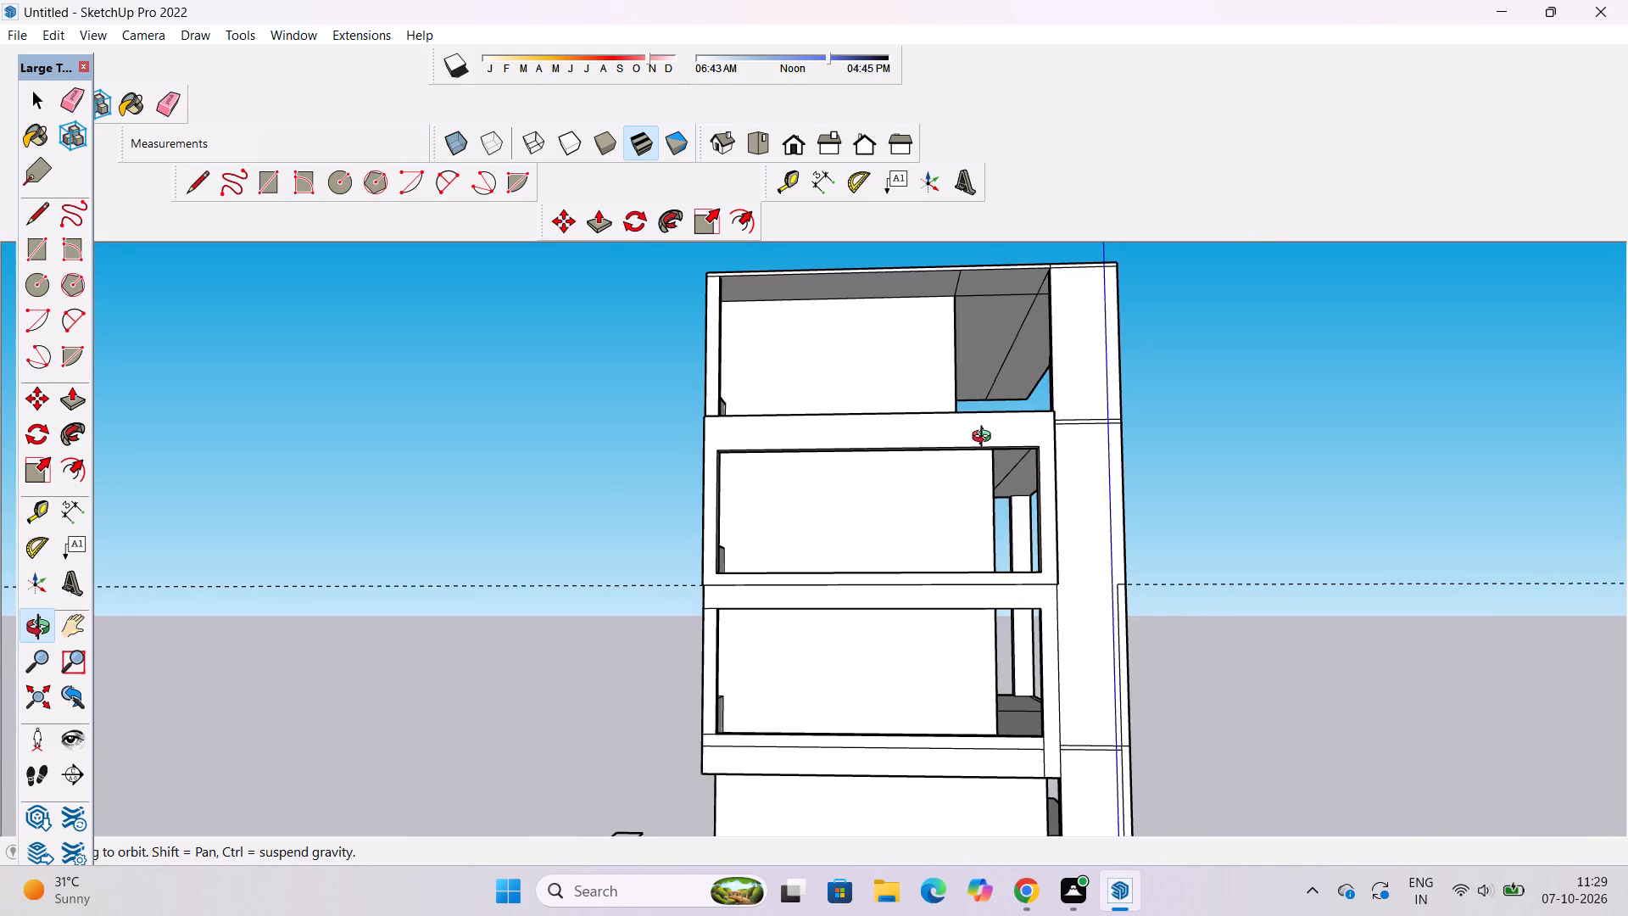
pyautogui.scroll(-4, 984, 438)
pyautogui.moveTo(1014, 500); pyautogui.dragTo(571, 385)
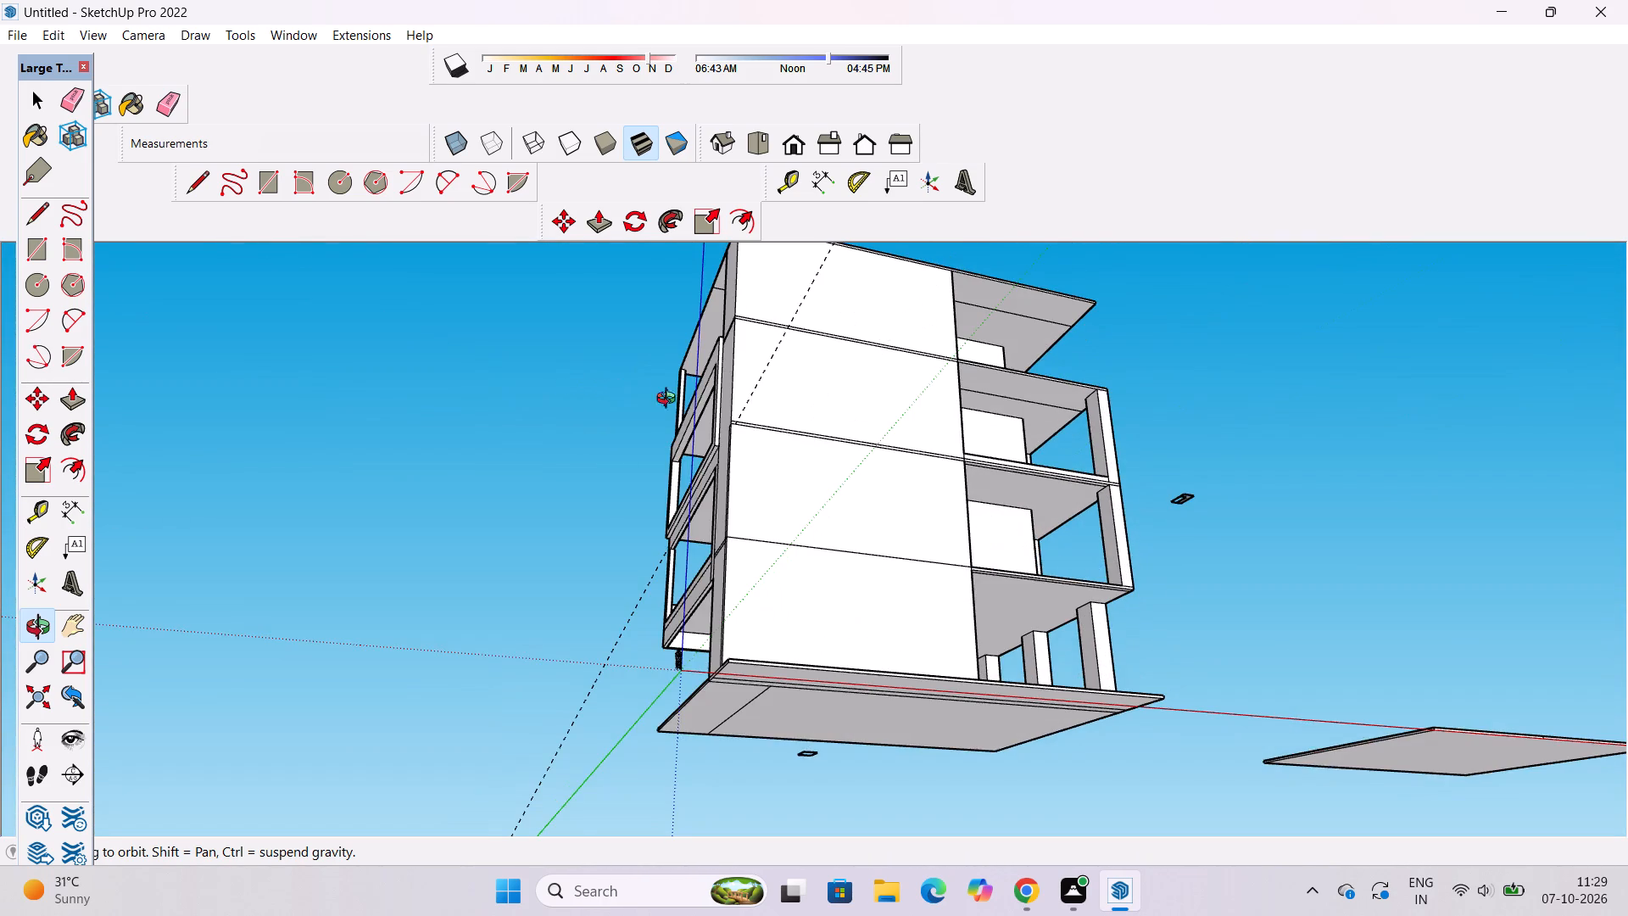
pyautogui.scroll(5, 694, 404)
pyautogui.moveTo(705, 494); pyautogui.dragTo(830, 716)
pyautogui.scroll(2, 819, 546)
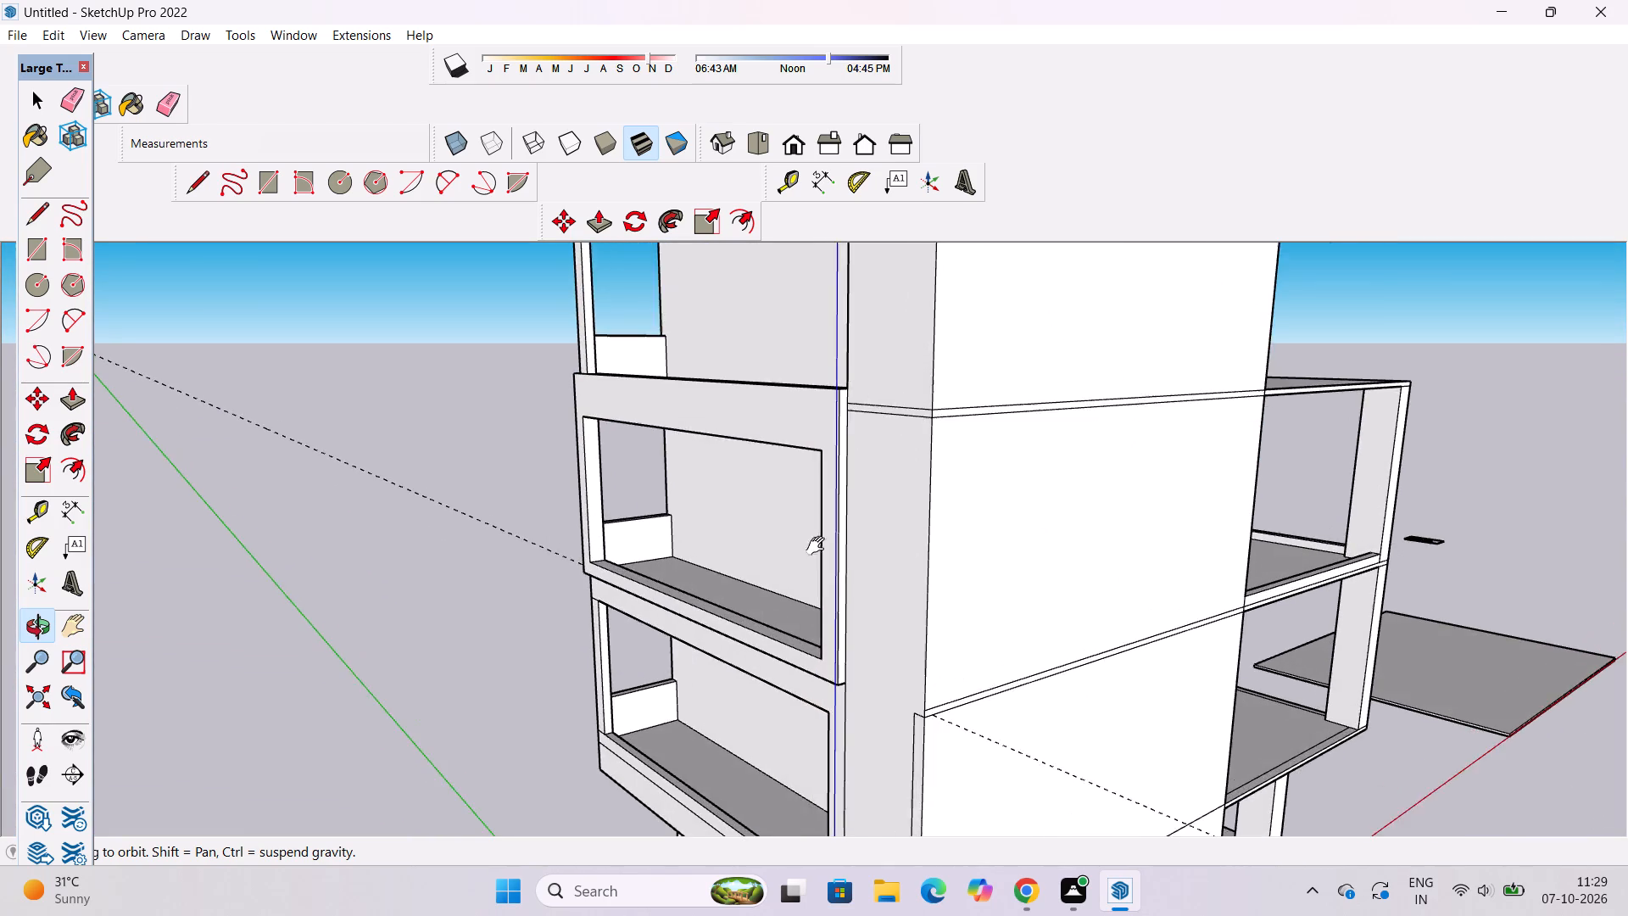
pyautogui.keyDown('shift'); pyautogui.moveTo(770, 537); pyautogui.dragTo(766, 462); pyautogui.keyUp('shift')
pyautogui.moveTo(753, 464); pyautogui.dragTo(855, 516)
pyautogui.keyDown('shift'); pyautogui.moveTo(800, 490); pyautogui.dragTo(730, 732); pyautogui.keyUp('shift')
pyautogui.moveTo(724, 741); pyautogui.dragTo(751, 634)
# Push/Pull the underside of the projecting frame's top member upward by about 3' to enlarge the opening.
pyautogui.scroll(2, 764, 573)
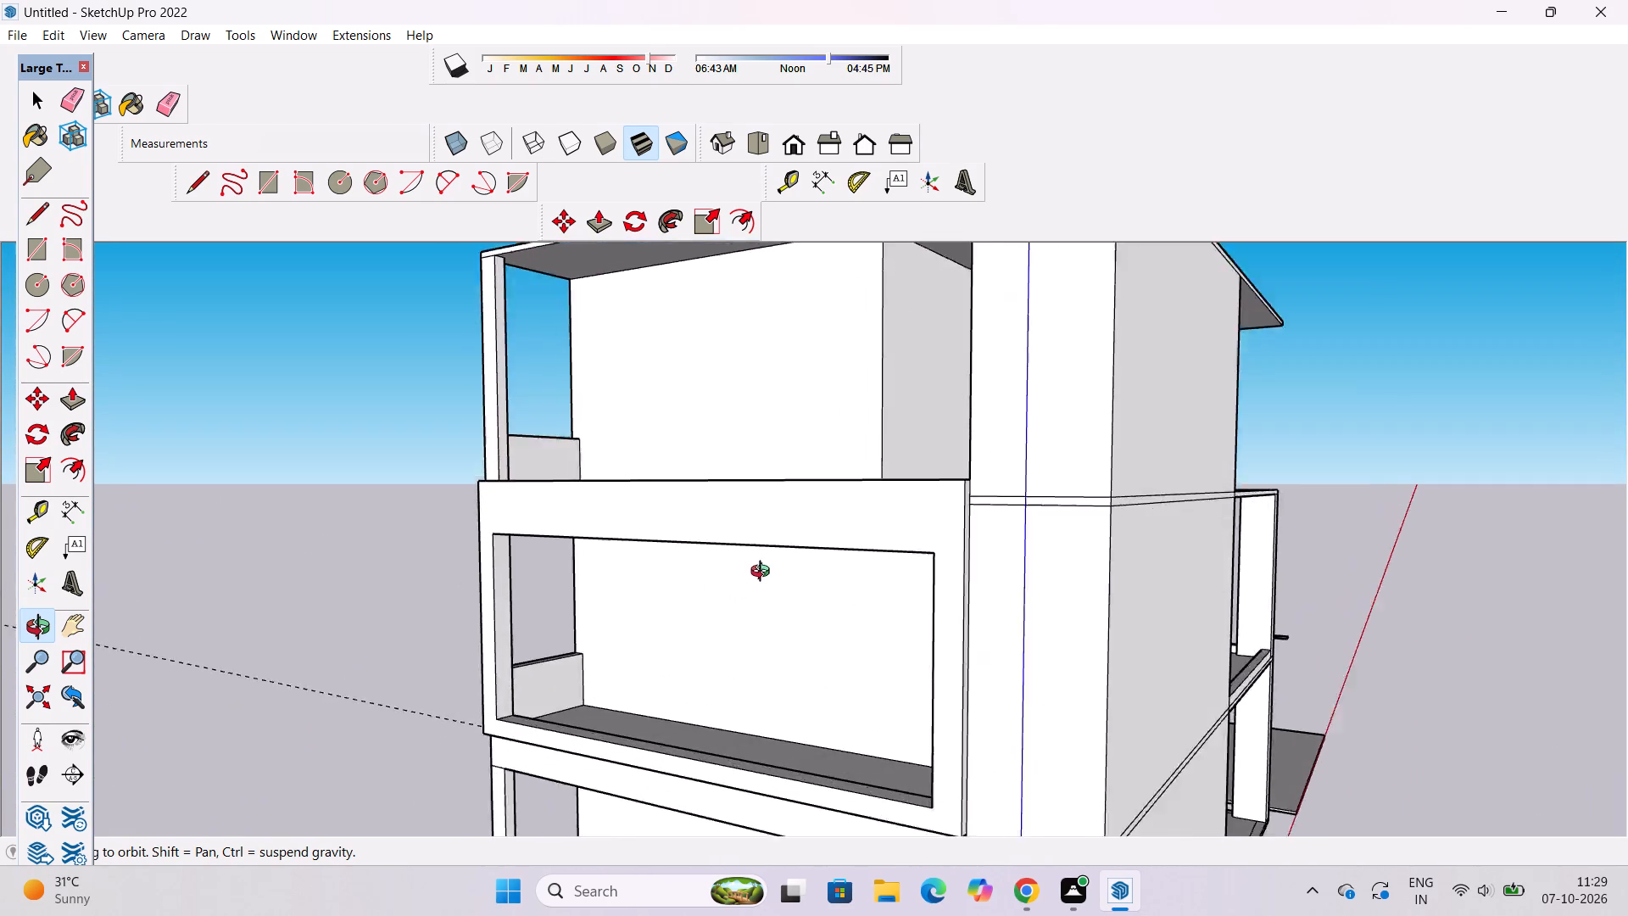
pyautogui.scroll(2, 764, 573)
pyautogui.keyDown('shift'); pyautogui.moveTo(755, 580); pyautogui.dragTo(733, 647); pyautogui.keyUp('shift')
pyautogui.moveTo(704, 667); pyautogui.dragTo(706, 639)
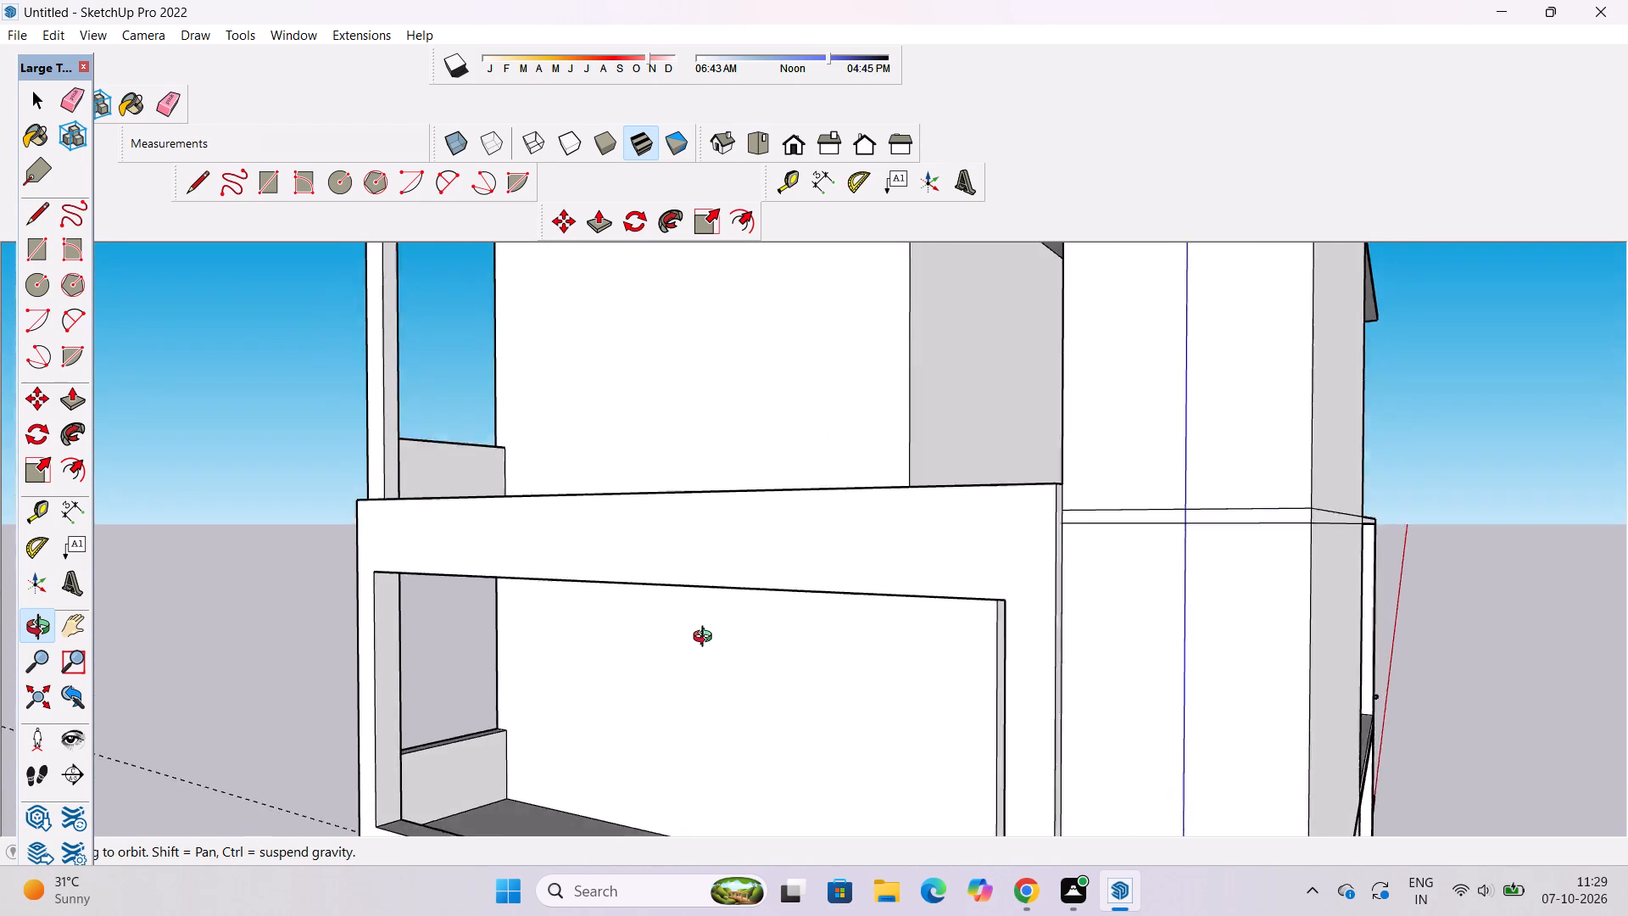
pyautogui.moveTo(706, 639); pyautogui.dragTo(702, 522)
pyautogui.keyDown('shift'); pyautogui.moveTo(699, 522); pyautogui.dragTo(688, 768); pyautogui.keyUp('shift')
pyautogui.scroll(3, 696, 728)
pyautogui.moveTo(697, 691); pyautogui.dragTo(699, 663)
pyautogui.moveTo(714, 640); pyautogui.dragTo(852, 643)
pyautogui.moveTo(852, 643); pyautogui.dragTo(806, 558)
pyautogui.keyDown('shift'); pyautogui.moveTo(806, 558); pyautogui.dragTo(819, 663); pyautogui.keyUp('shift')
pyautogui.moveTo(819, 663); pyautogui.dragTo(811, 640)
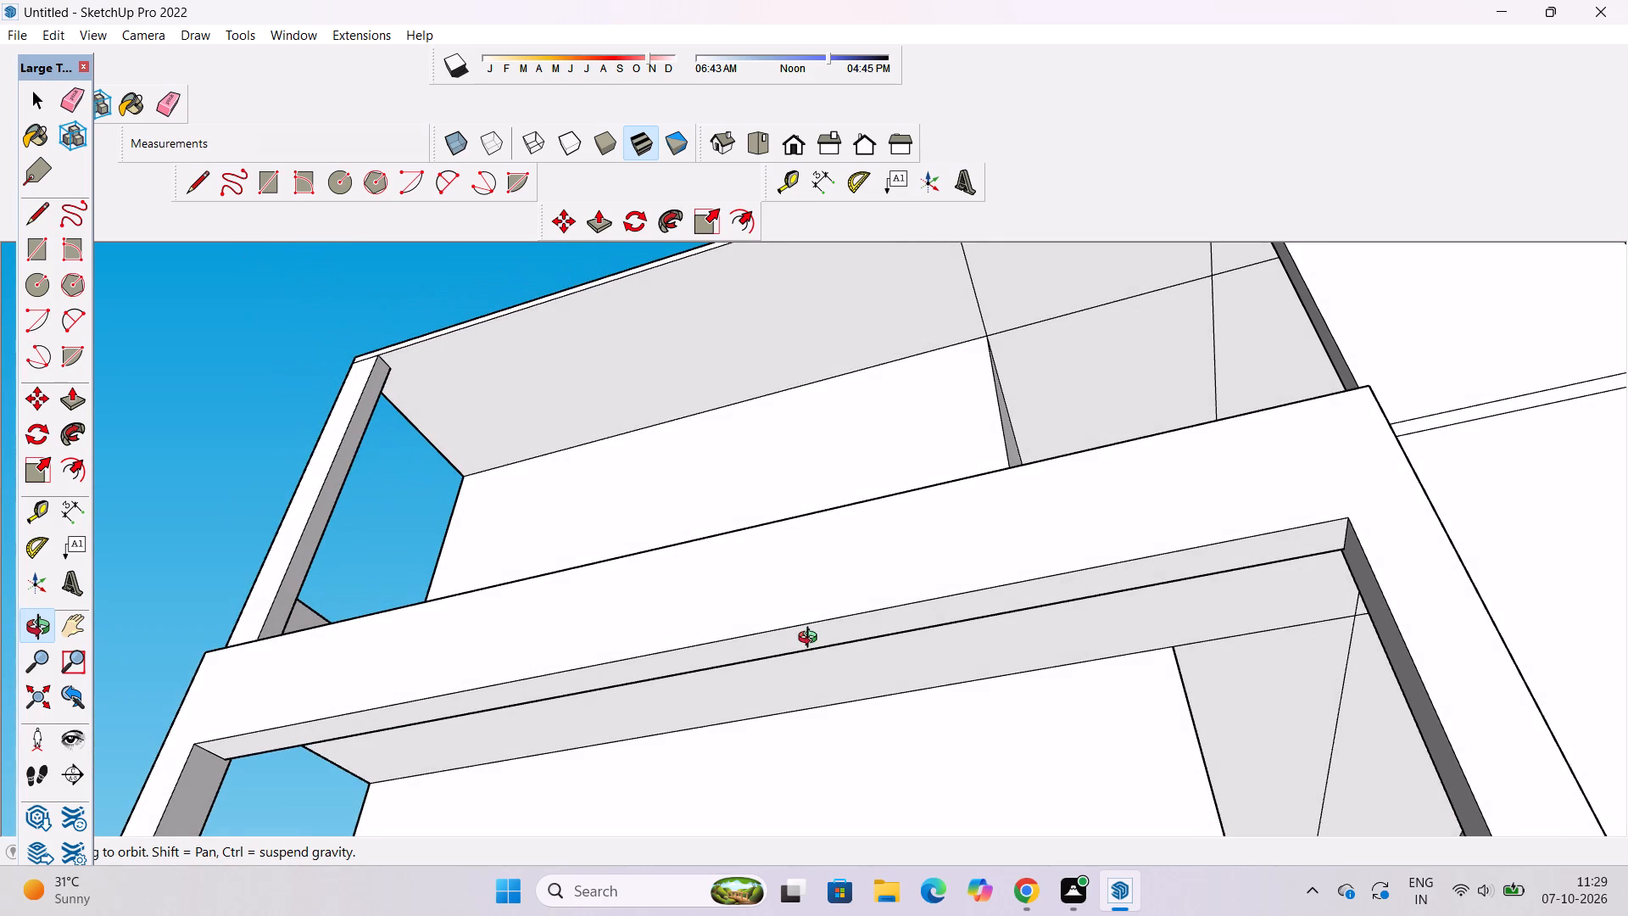
pyautogui.press('p')
pyautogui.click(816, 626)
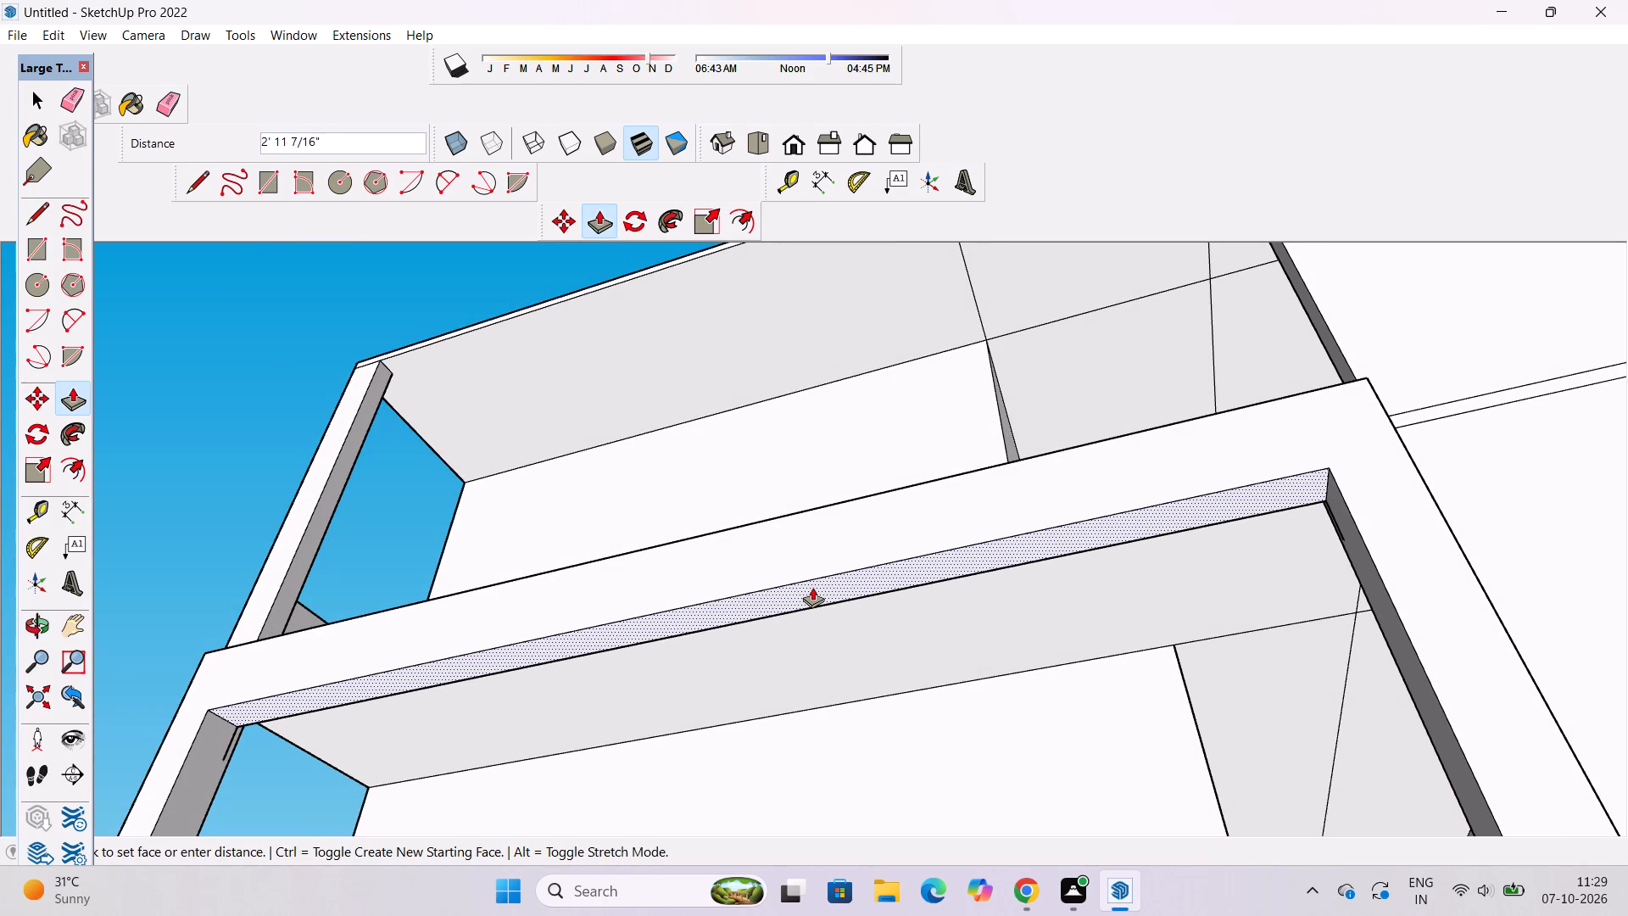
pyautogui.click(810, 583)
pyautogui.press('space')
# Erase the leftover short vertical line beneath the top member on the frame's outer post, away from the wide corner post.
pyautogui.write('o')
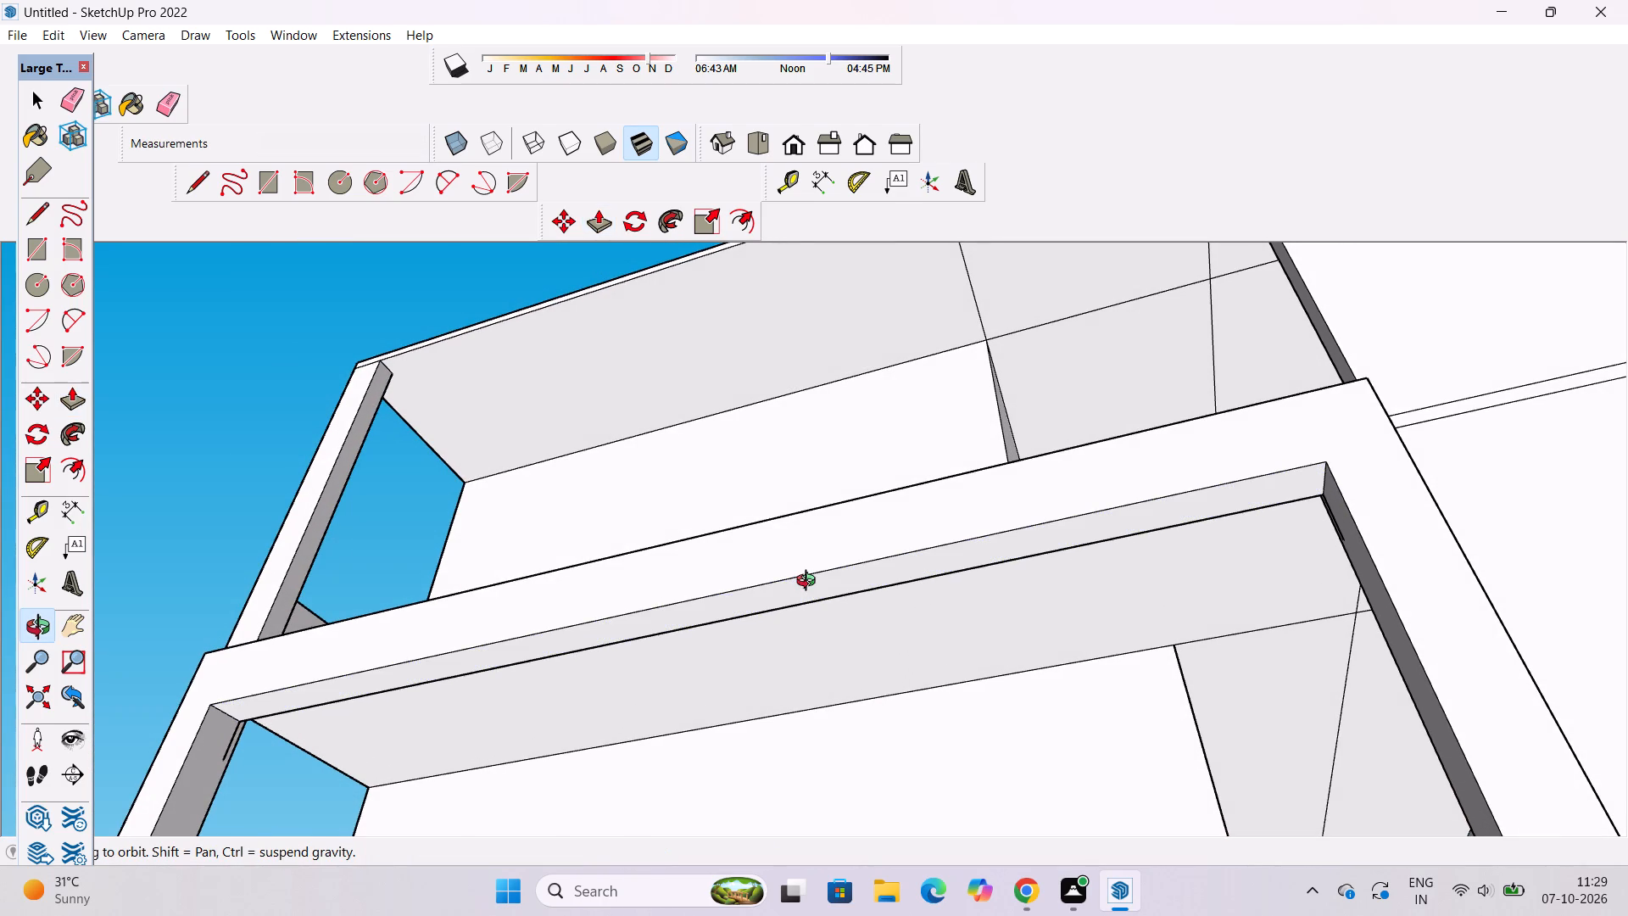
pyautogui.scroll(-6, 810, 575)
pyautogui.moveTo(814, 550); pyautogui.dragTo(824, 617)
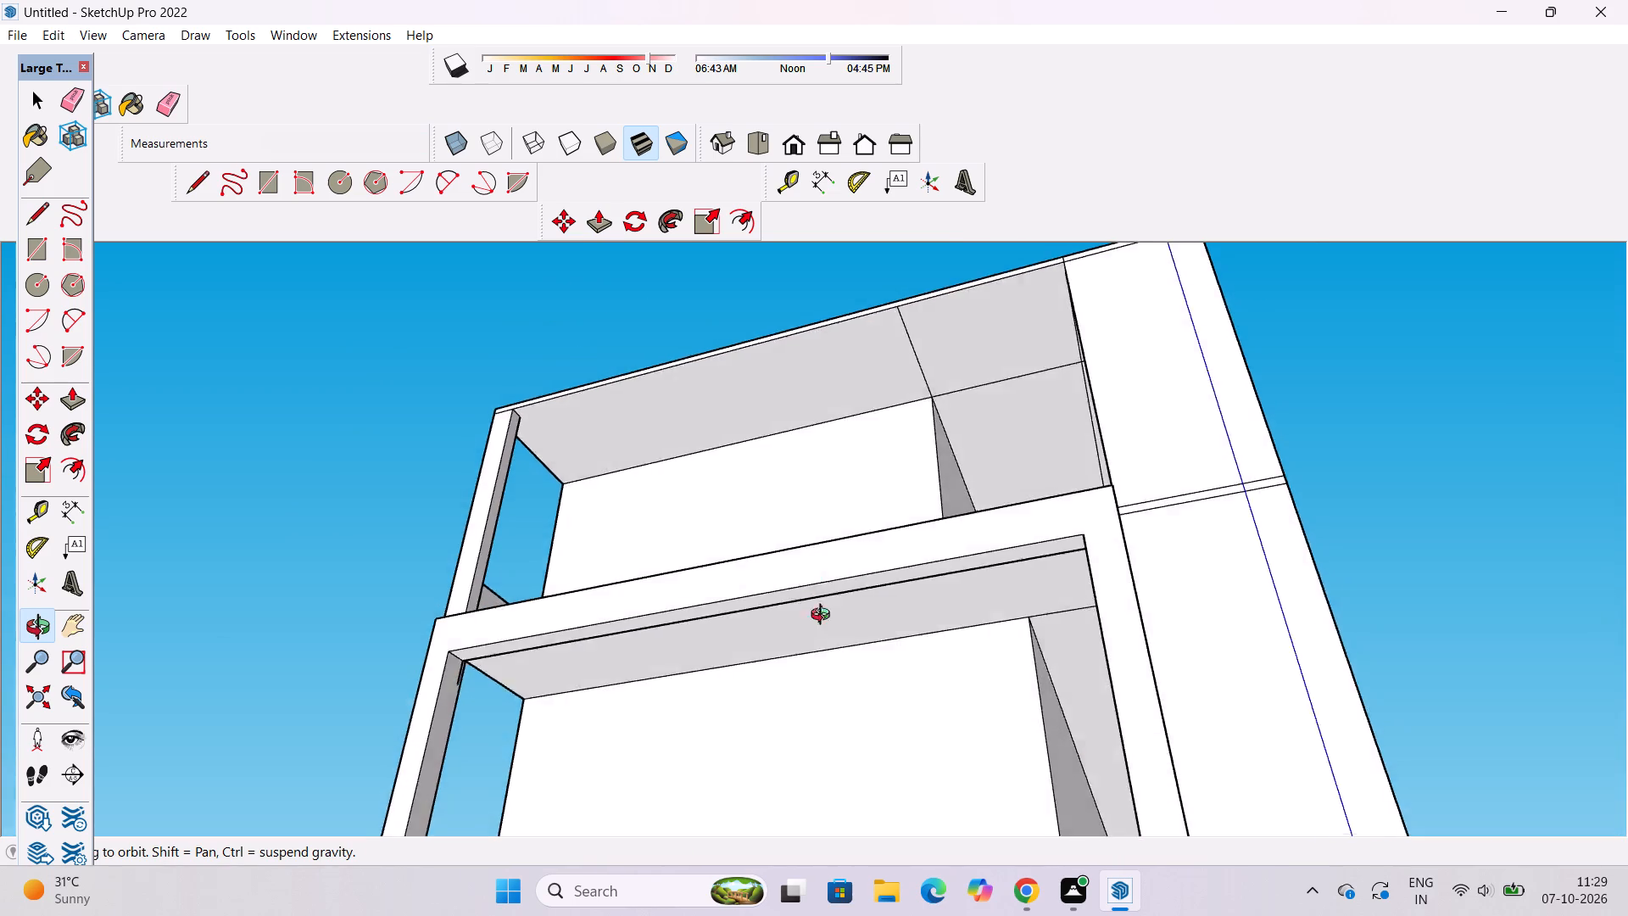
pyautogui.moveTo(824, 617); pyautogui.dragTo(855, 688)
pyautogui.scroll(3, 768, 703)
pyautogui.moveTo(779, 696); pyautogui.dragTo(648, 673)
pyautogui.scroll(4, 530, 693)
pyautogui.keyDown('shift'); pyautogui.moveTo(520, 697); pyautogui.dragTo(774, 620); pyautogui.keyUp('shift')
pyautogui.moveTo(738, 630); pyautogui.dragTo(706, 634)
pyautogui.scroll(5, 644, 624)
pyautogui.moveTo(638, 629); pyautogui.dragTo(564, 643)
pyautogui.keyDown('shift'); pyautogui.moveTo(550, 648); pyautogui.dragTo(627, 618); pyautogui.keyUp('shift')
pyautogui.moveTo(627, 618); pyautogui.dragTo(564, 623)
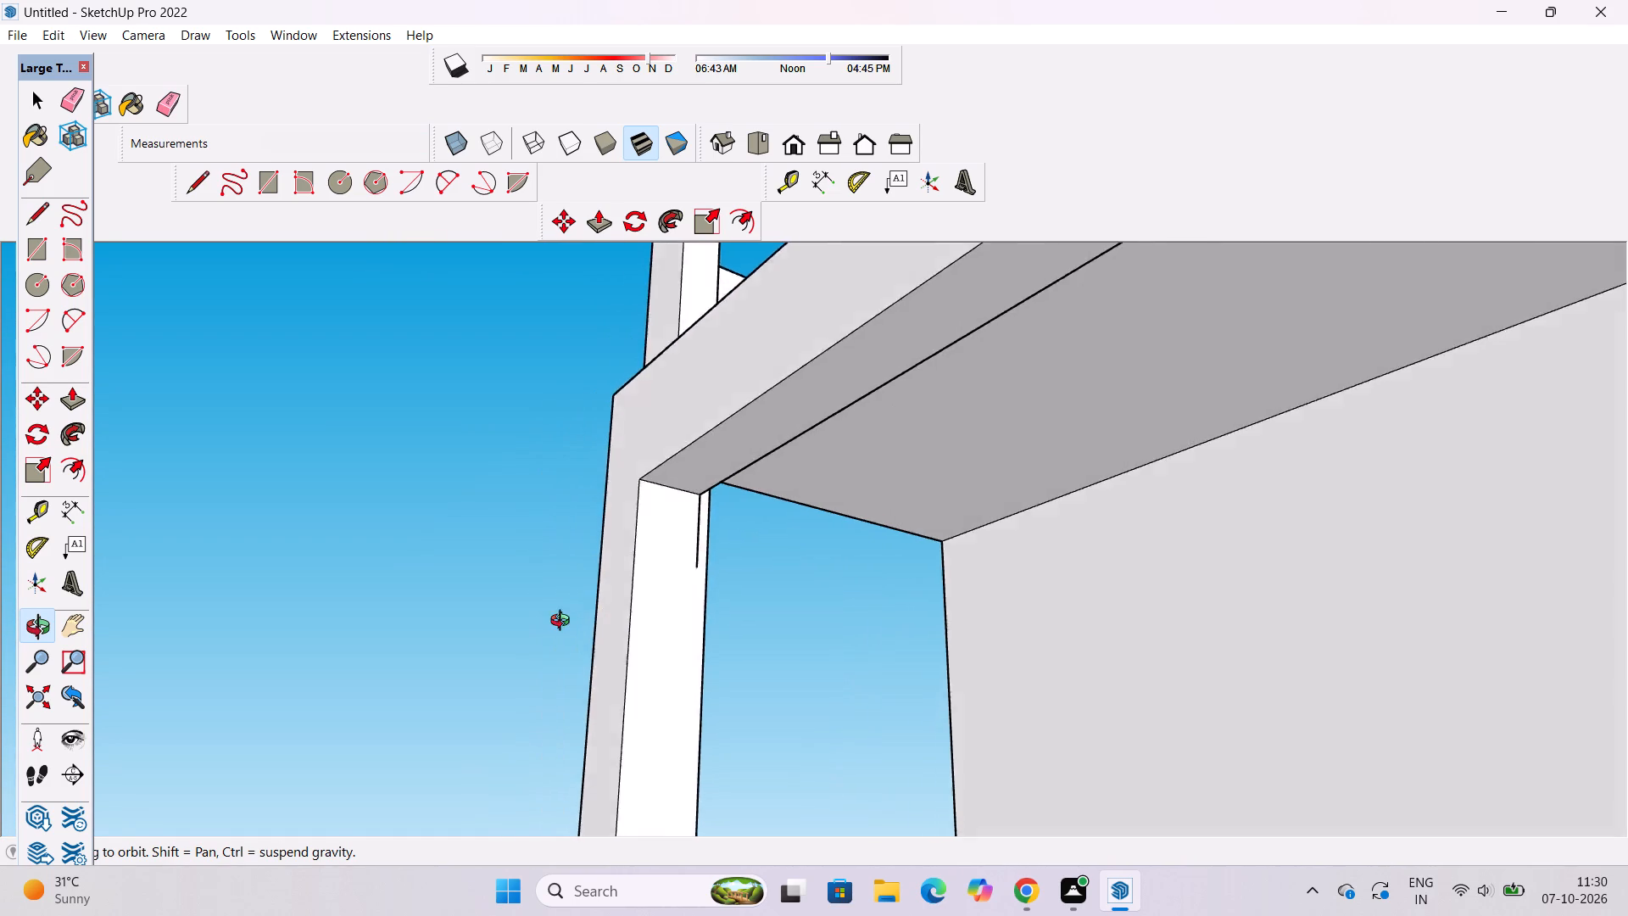
pyautogui.moveTo(564, 623); pyautogui.dragTo(330, 686)
pyautogui.scroll(1, 580, 558)
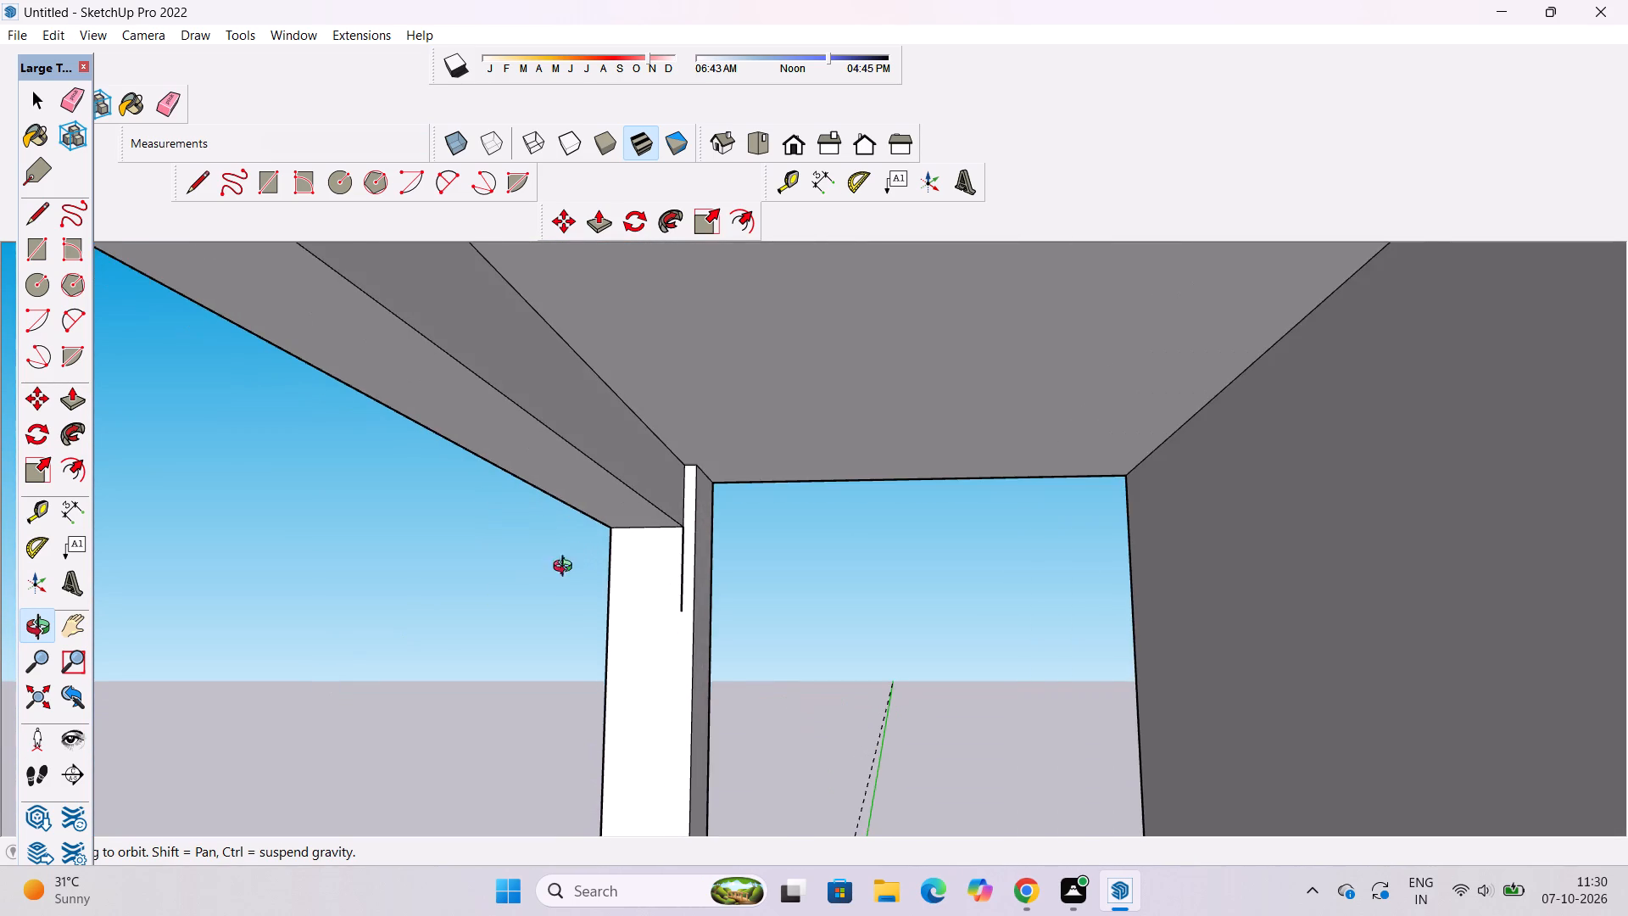
pyautogui.keyDown('shift'); pyautogui.moveTo(576, 573); pyautogui.dragTo(593, 578); pyautogui.keyUp('shift')
pyautogui.press('e')
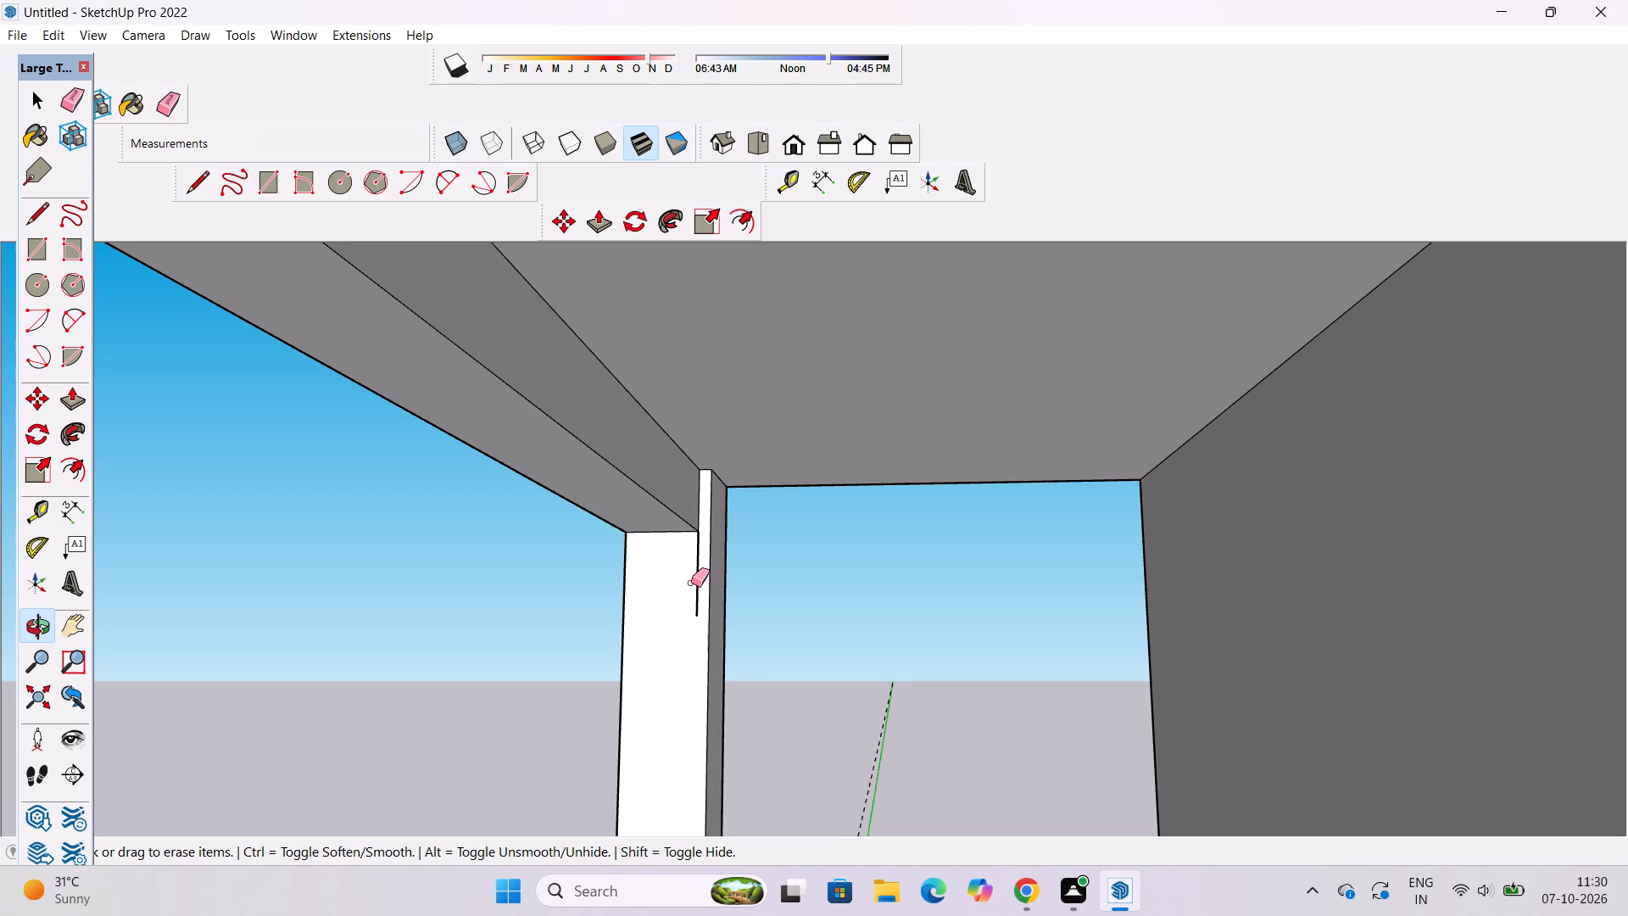
pyautogui.click(695, 578)
pyautogui.moveTo(695, 581); pyautogui.dragTo(696, 592)
pyautogui.press('space')
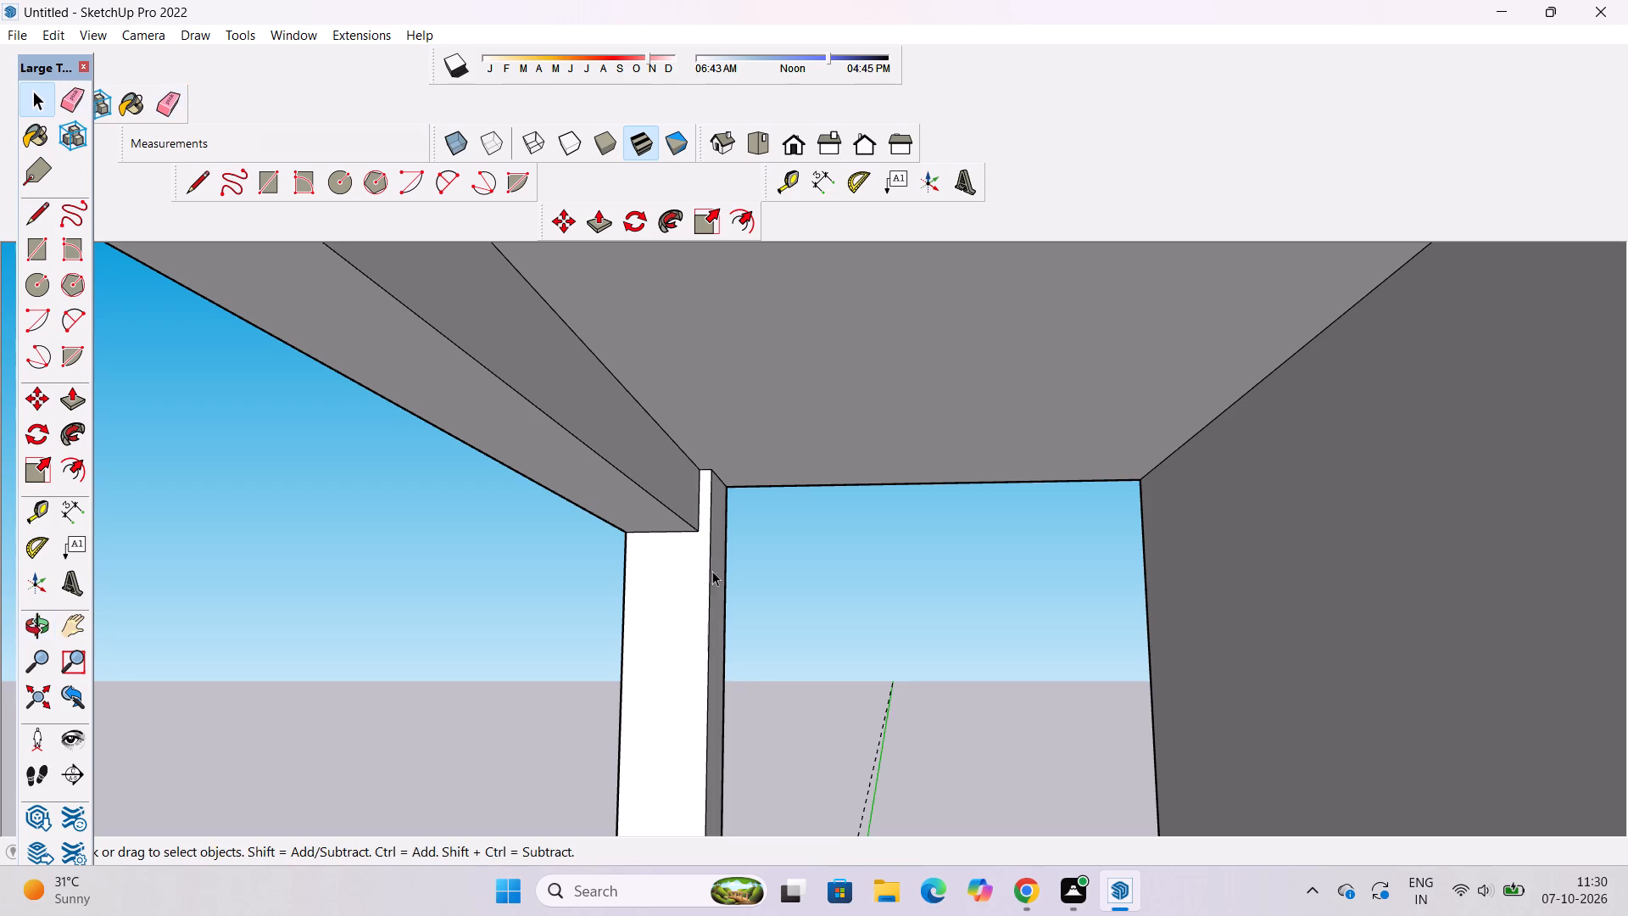
# Erase the leftover short vertical line inside the frame's upper corner beside the wide corner post.
pyautogui.press('o')
pyautogui.scroll(-6, 735, 526)
pyautogui.moveTo(522, 586); pyautogui.dragTo(1312, 589)
pyautogui.moveTo(1332, 590); pyautogui.dragTo(954, 662)
pyautogui.scroll(8, 1114, 690)
pyautogui.keyDown('shift'); pyautogui.moveTo(1104, 700); pyautogui.dragTo(1099, 647); pyautogui.keyUp('shift')
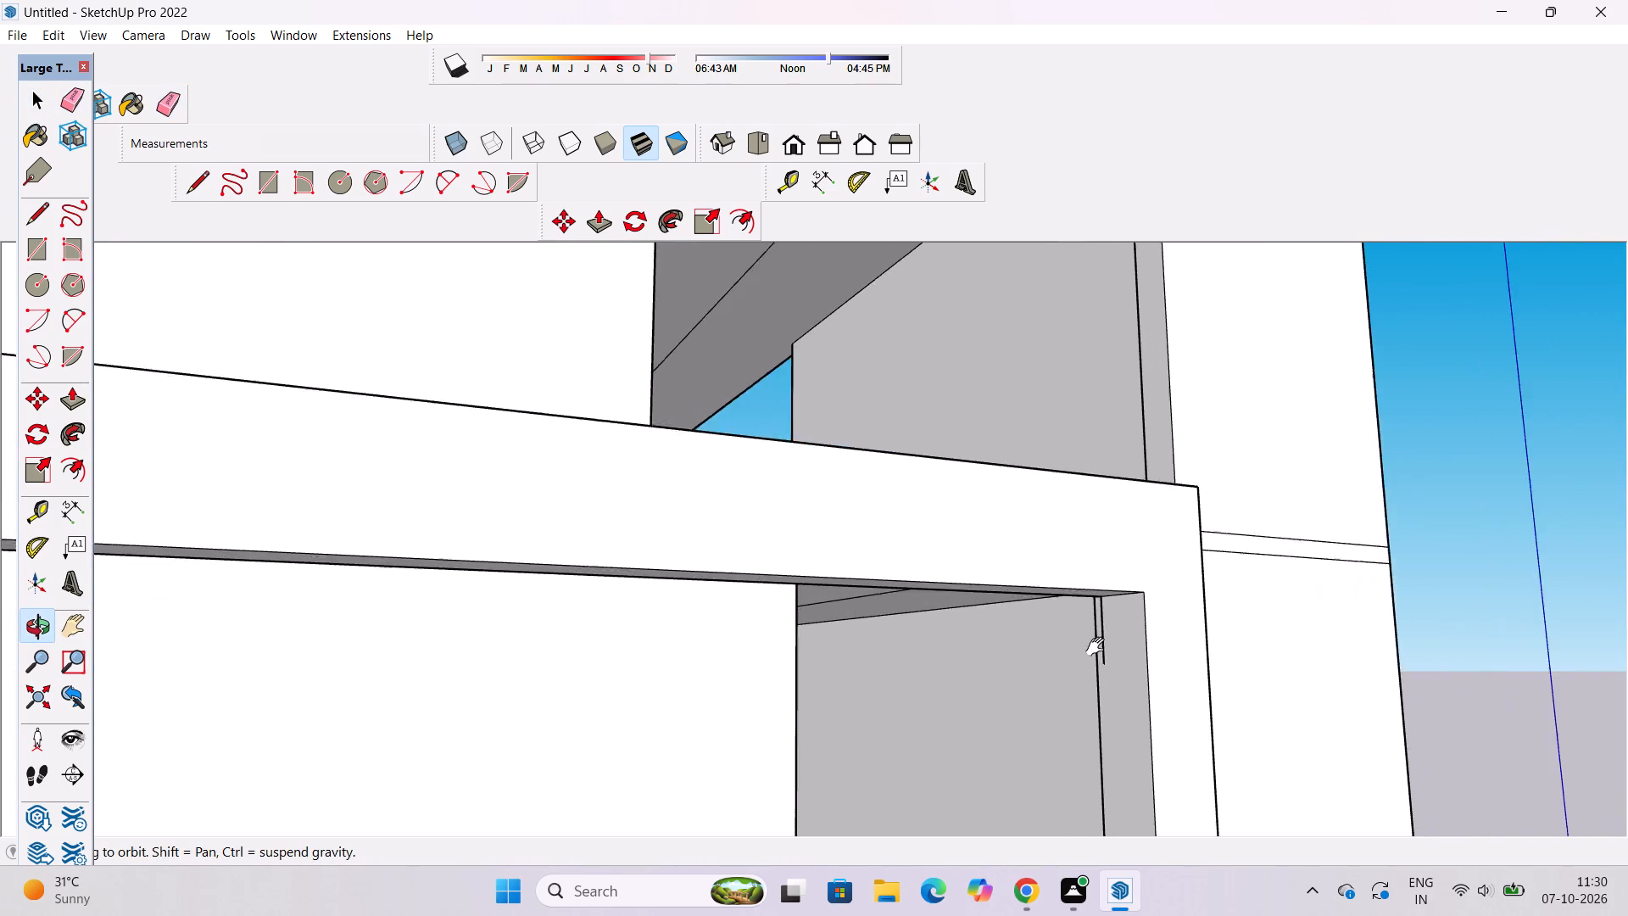
pyautogui.keyDown('shift'); pyautogui.moveTo(1099, 647); pyautogui.dragTo(1098, 632); pyautogui.keyUp('shift')
pyautogui.scroll(9, 1078, 505)
pyautogui.press('e')
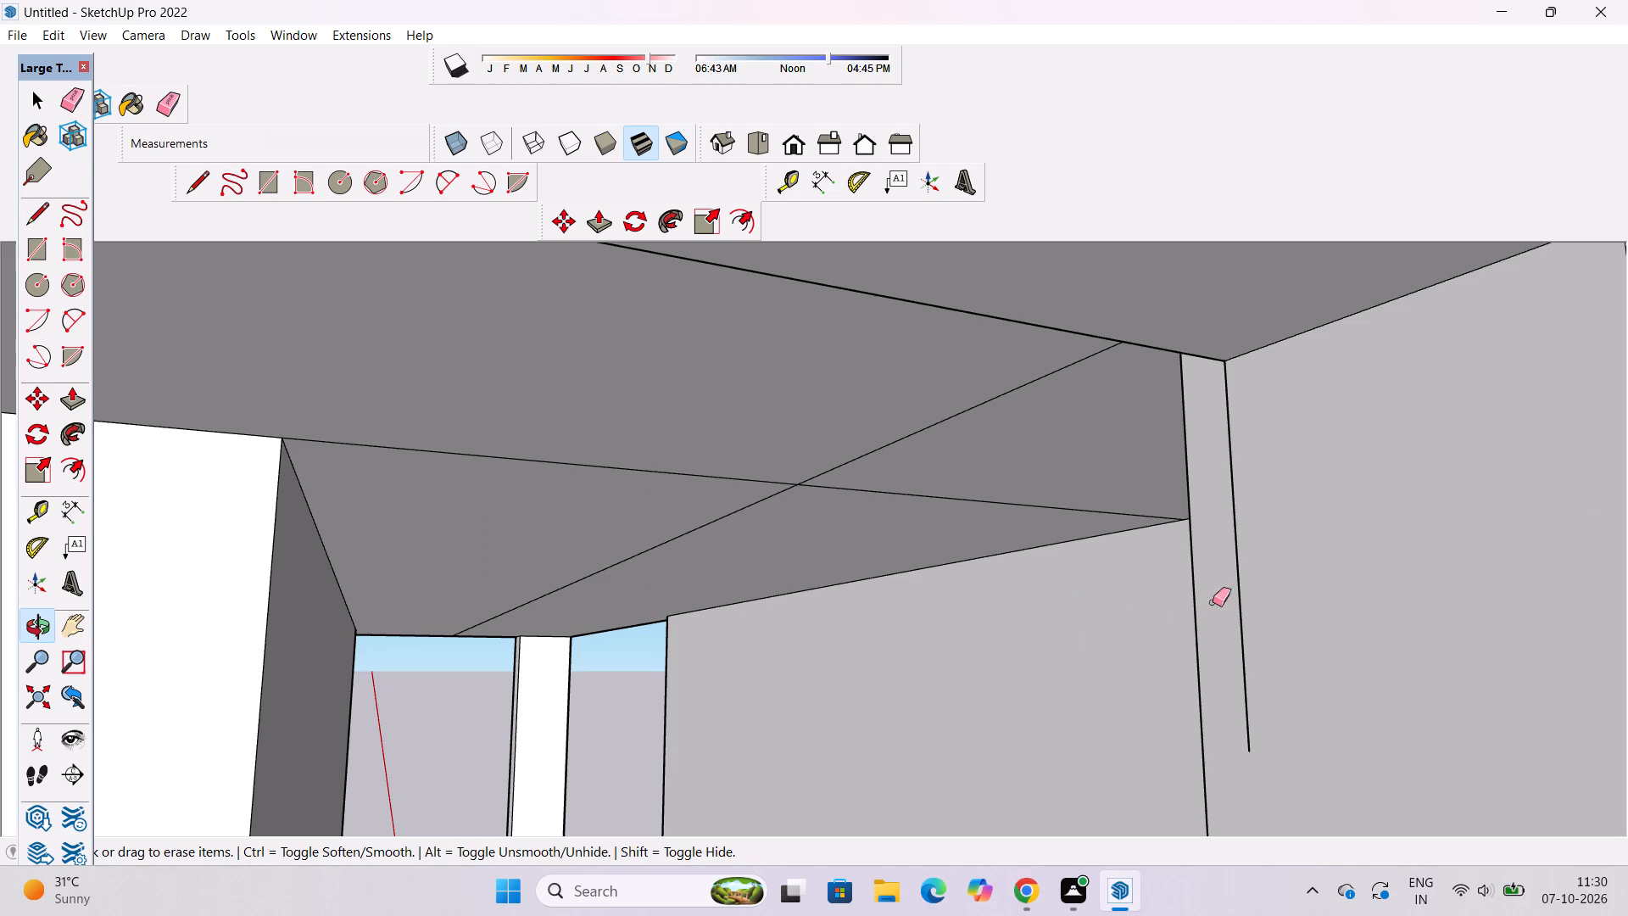
pyautogui.moveTo(1248, 572); pyautogui.dragTo(1234, 598)
pyautogui.scroll(-10, 1130, 592)
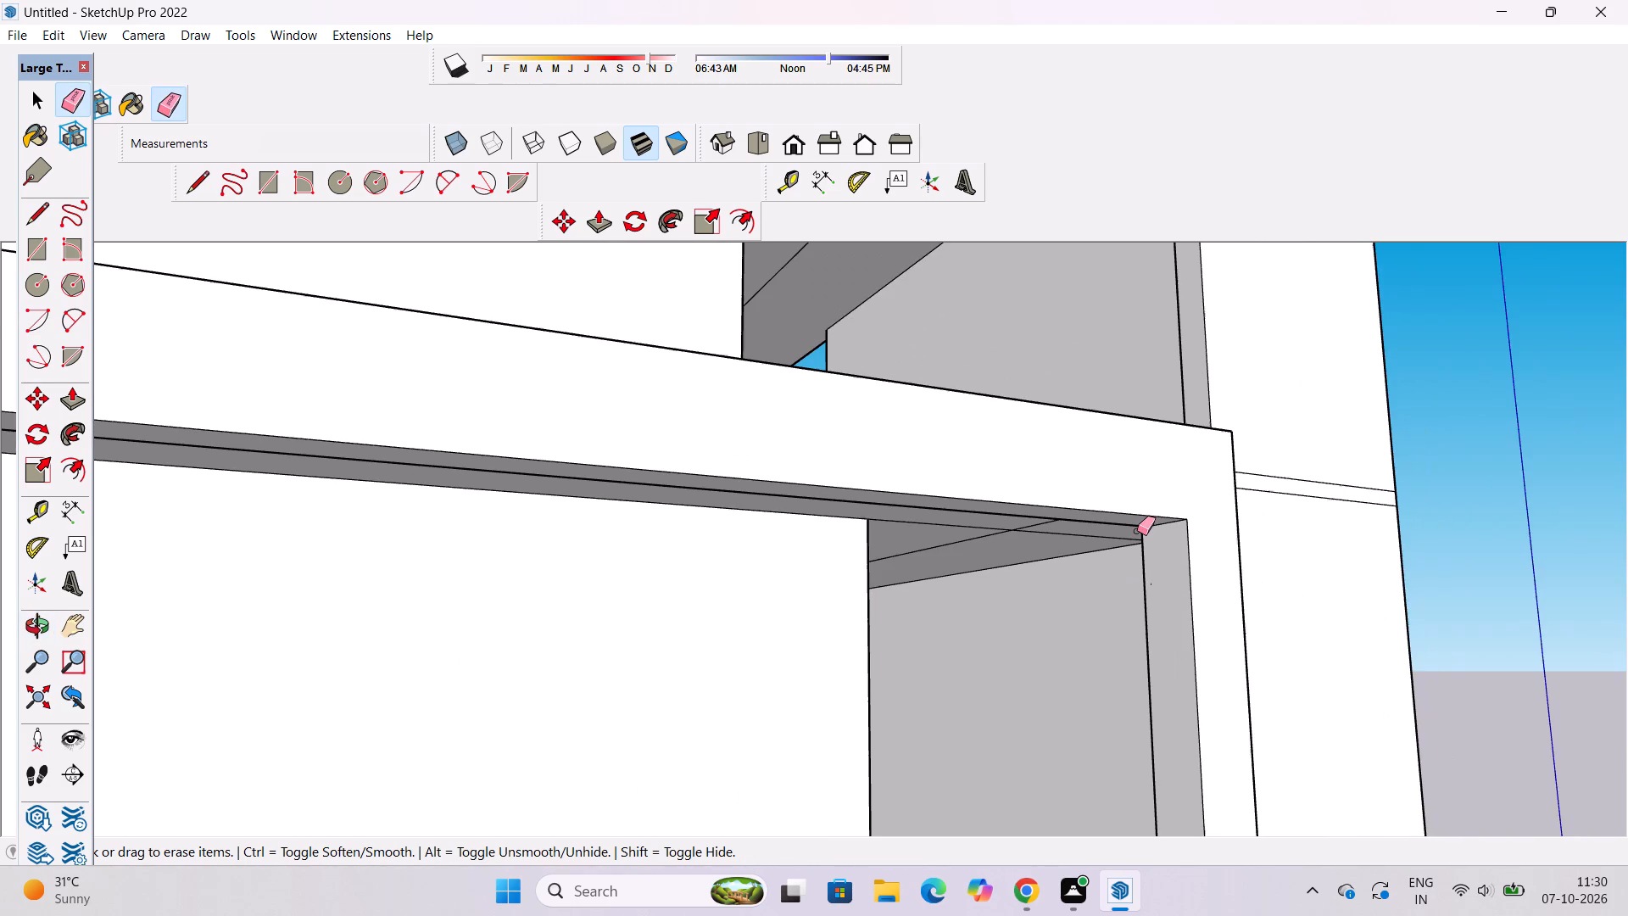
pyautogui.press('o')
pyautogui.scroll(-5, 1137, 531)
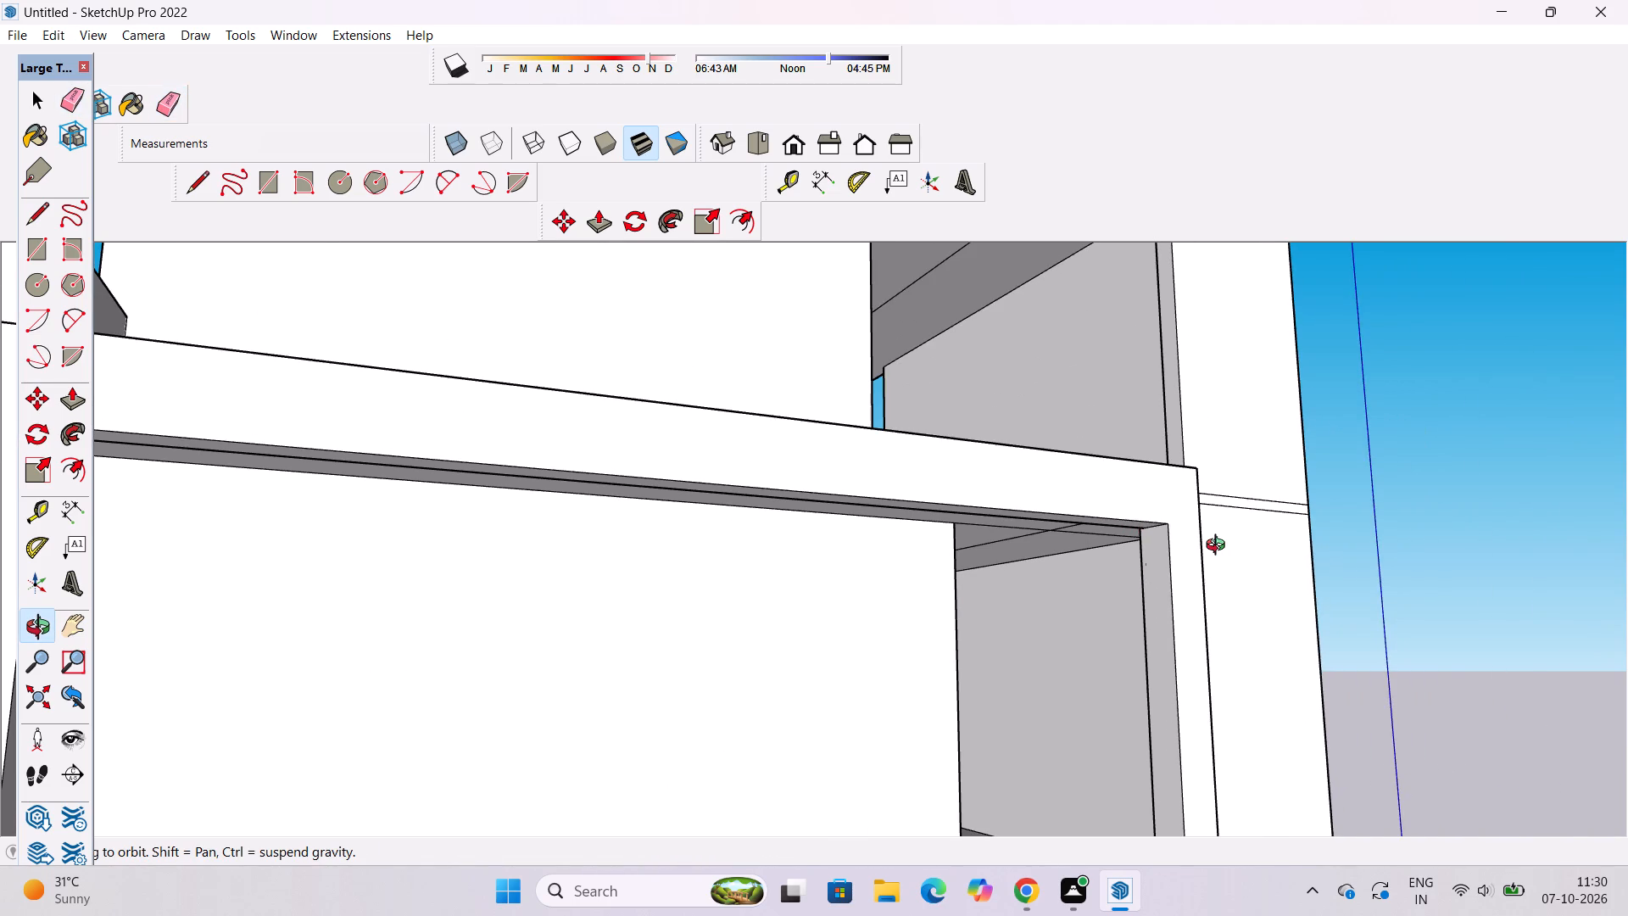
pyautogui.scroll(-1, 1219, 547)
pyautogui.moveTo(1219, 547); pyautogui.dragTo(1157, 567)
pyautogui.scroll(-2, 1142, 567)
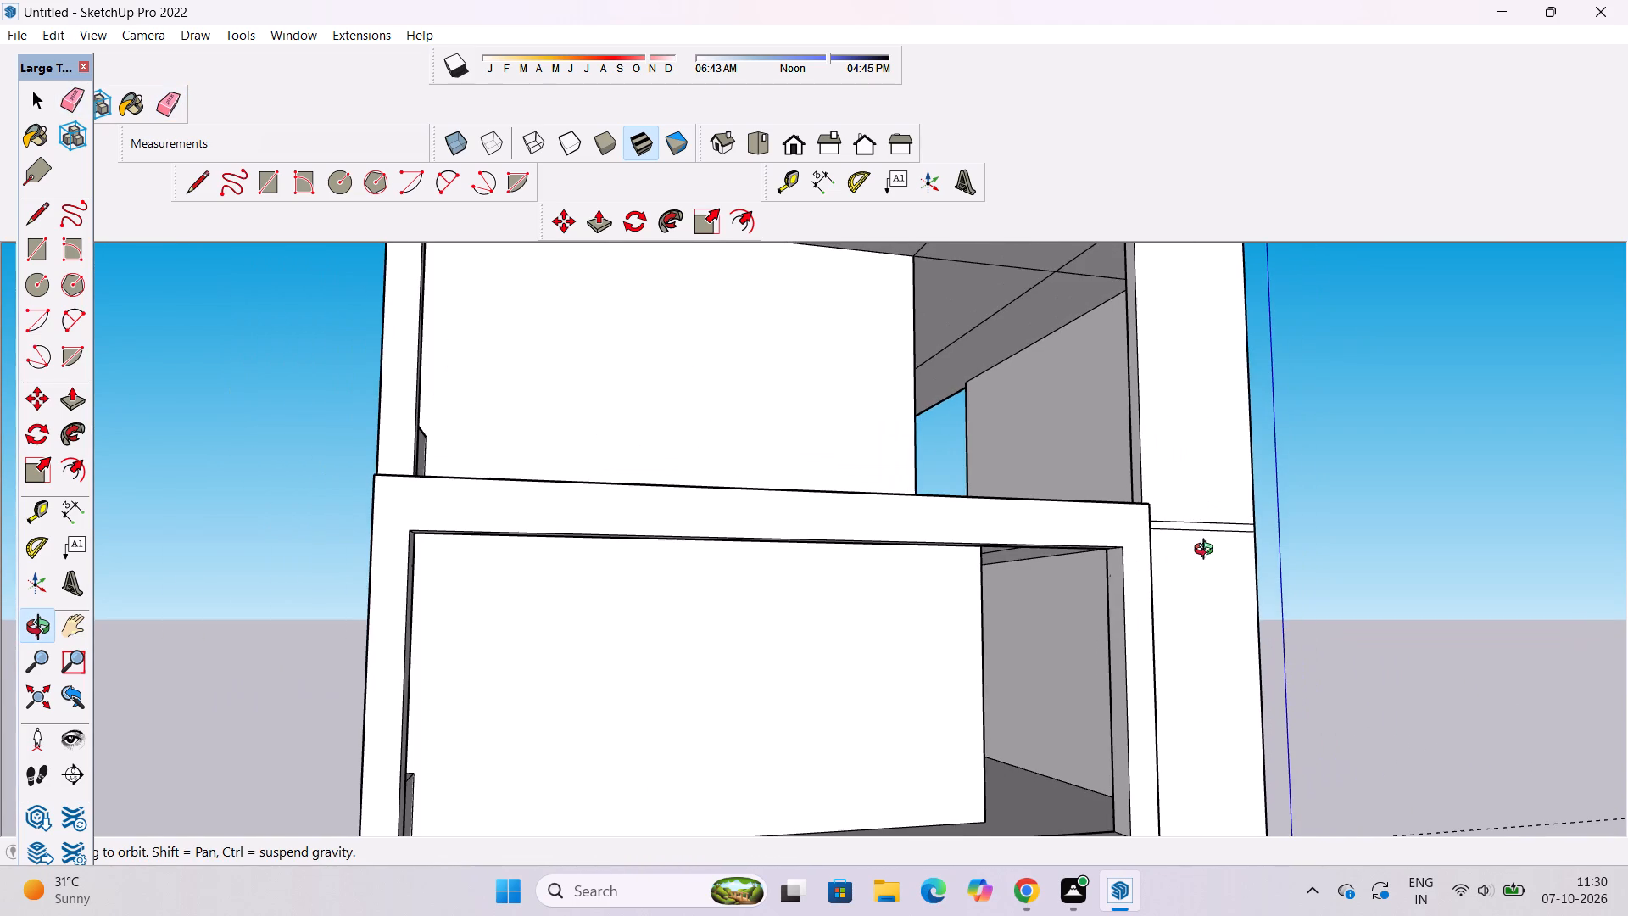
# Examine the projecting frame's enlarged opening and the balconies above and below it from the front, close up and from above.
pyautogui.moveTo(1206, 553); pyautogui.dragTo(1136, 570)
pyautogui.scroll(-4, 1136, 571)
pyautogui.moveTo(1266, 577); pyautogui.dragTo(1160, 602)
pyautogui.keyDown('shift'); pyautogui.moveTo(994, 651); pyautogui.dragTo(1088, 633); pyautogui.keyUp('shift')
pyautogui.scroll(4, 1050, 618)
pyautogui.keyDown('shift'); pyautogui.moveTo(1011, 618); pyautogui.dragTo(1055, 617); pyautogui.keyUp('shift')
pyautogui.scroll(-3, 1055, 617)
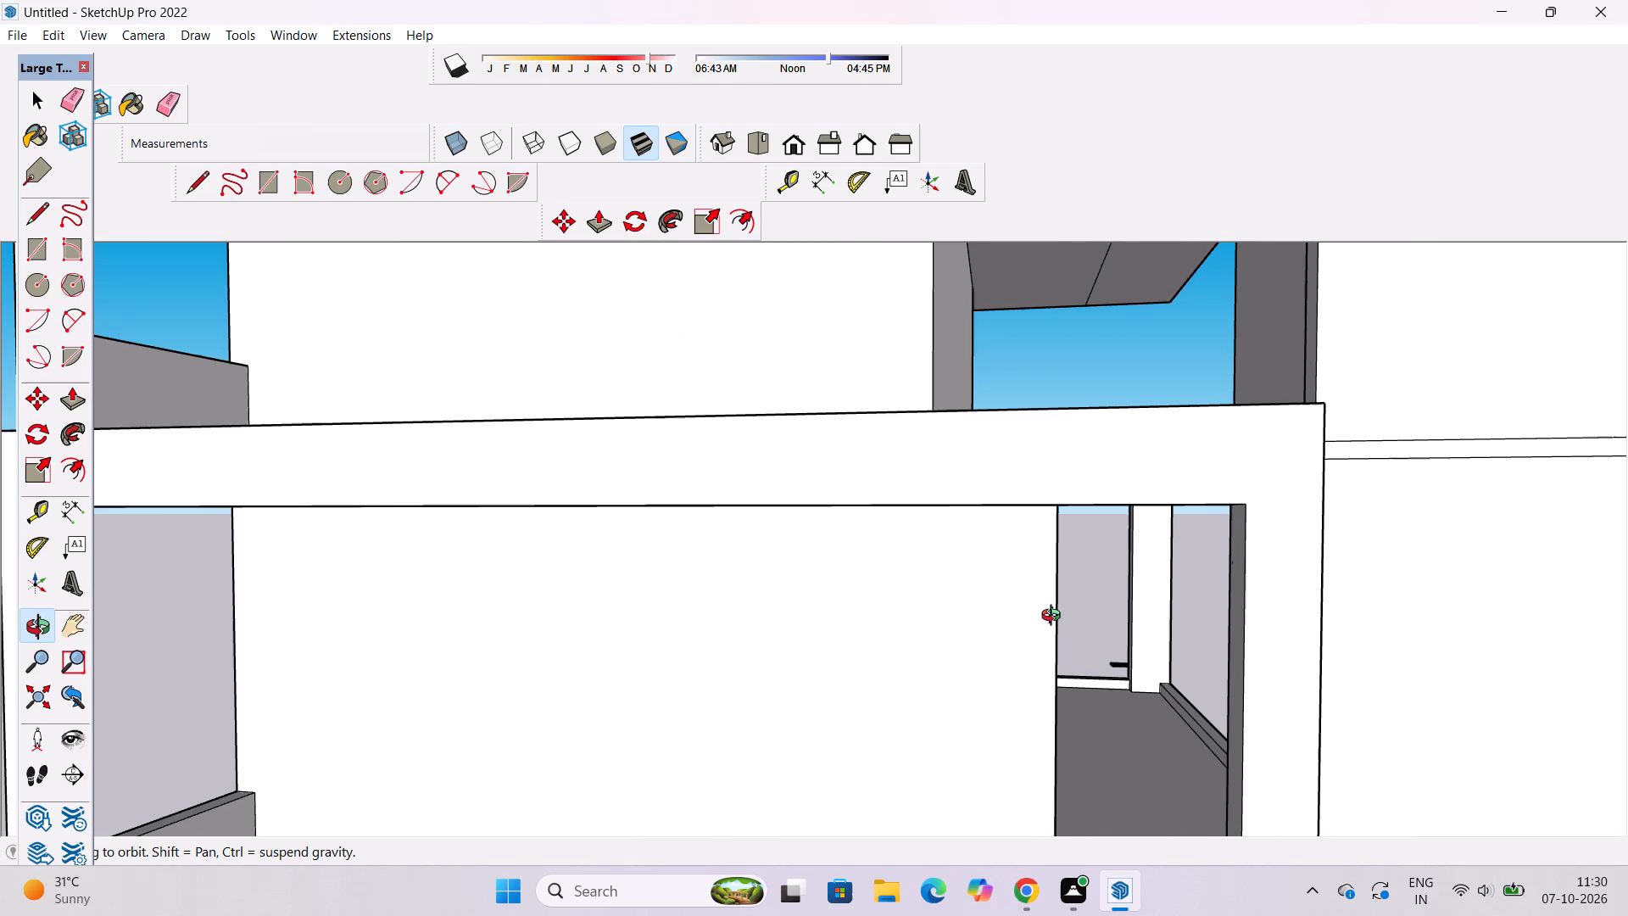
pyautogui.keyDown('shift'); pyautogui.moveTo(1057, 606); pyautogui.dragTo(1266, 549); pyautogui.keyUp('shift')
pyautogui.scroll(-3, 1073, 561)
pyautogui.keyDown('shift'); pyautogui.moveTo(1022, 581); pyautogui.dragTo(978, 589); pyautogui.keyUp('shift')
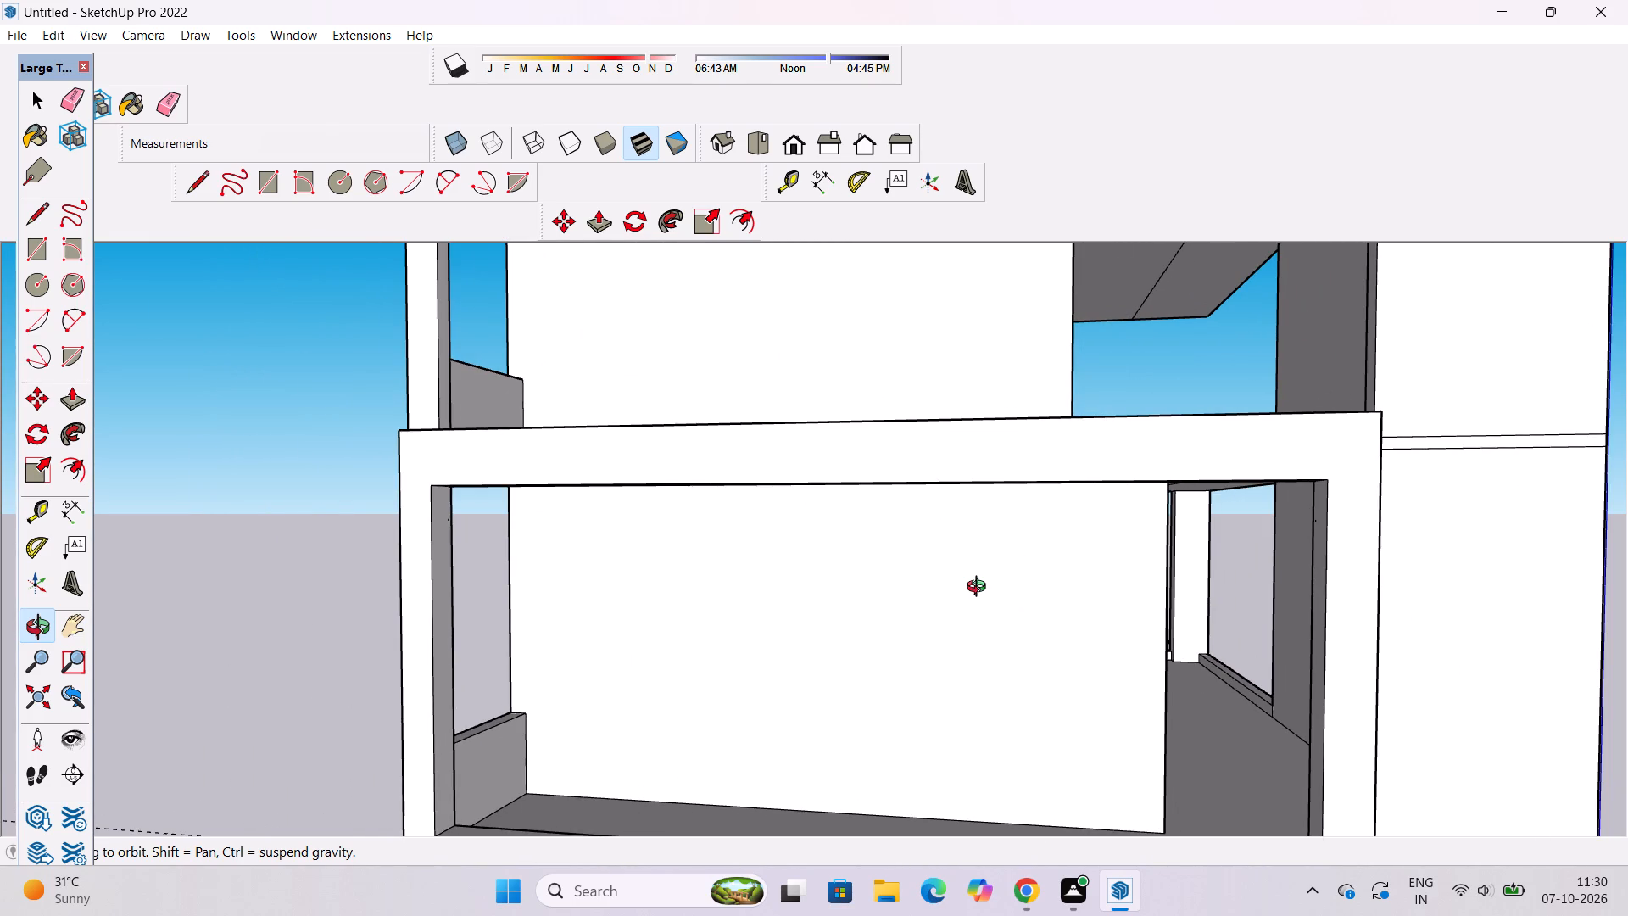
pyautogui.scroll(-4, 980, 589)
pyautogui.keyDown('shift'); pyautogui.moveTo(966, 602); pyautogui.dragTo(922, 512); pyautogui.keyUp('shift')
pyautogui.moveTo(895, 520); pyautogui.dragTo(950, 509)
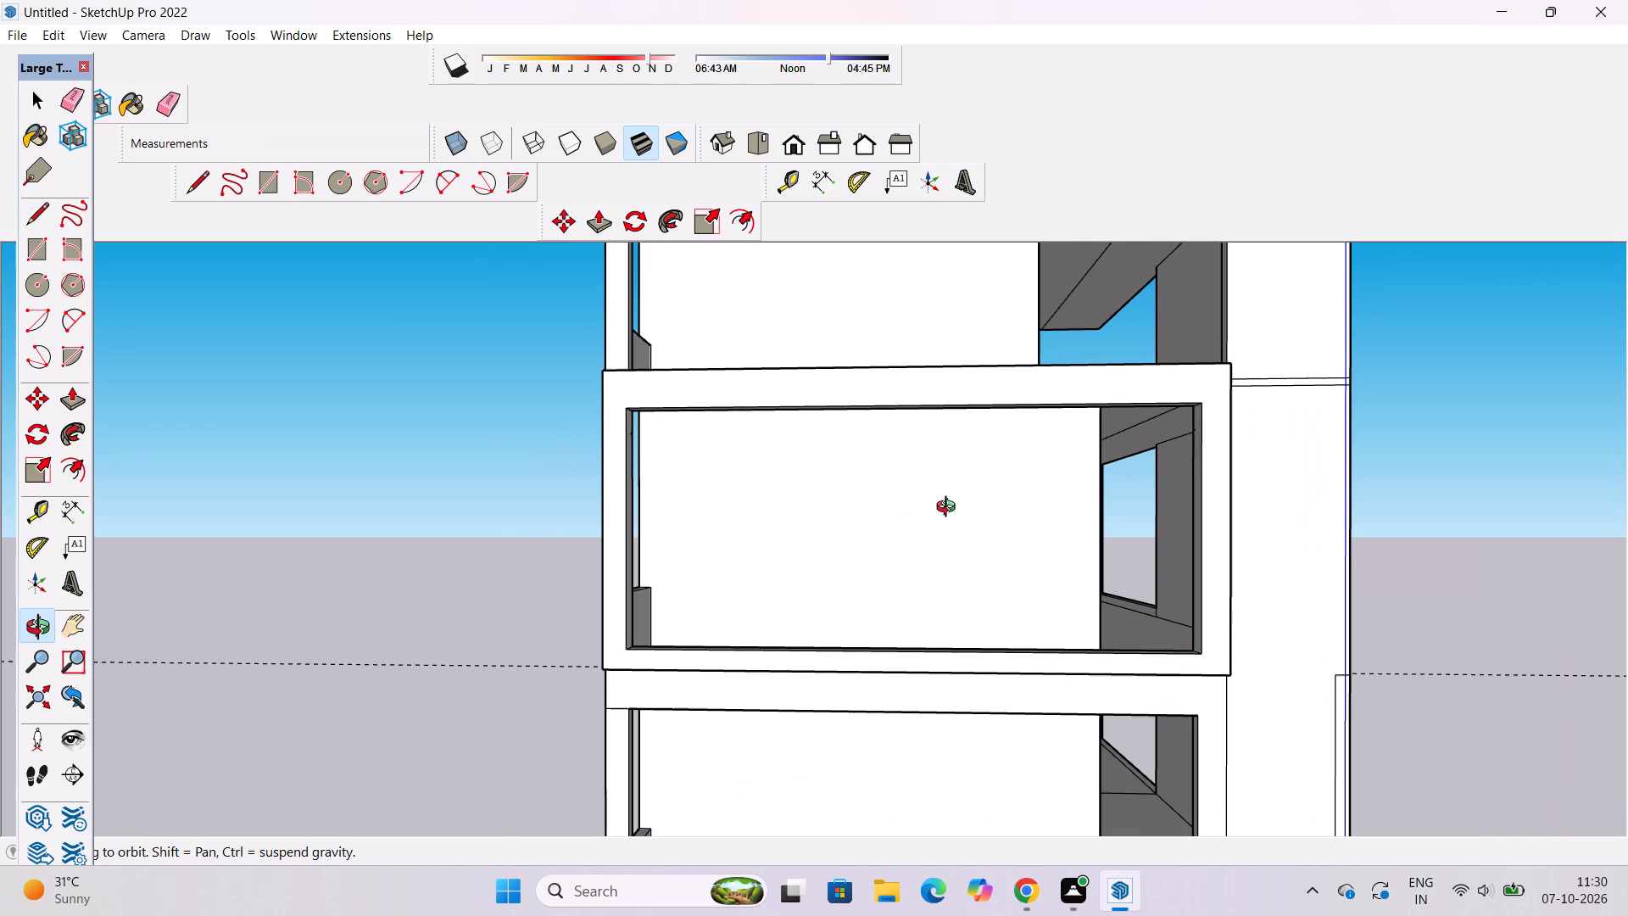
pyautogui.scroll(2, 950, 509)
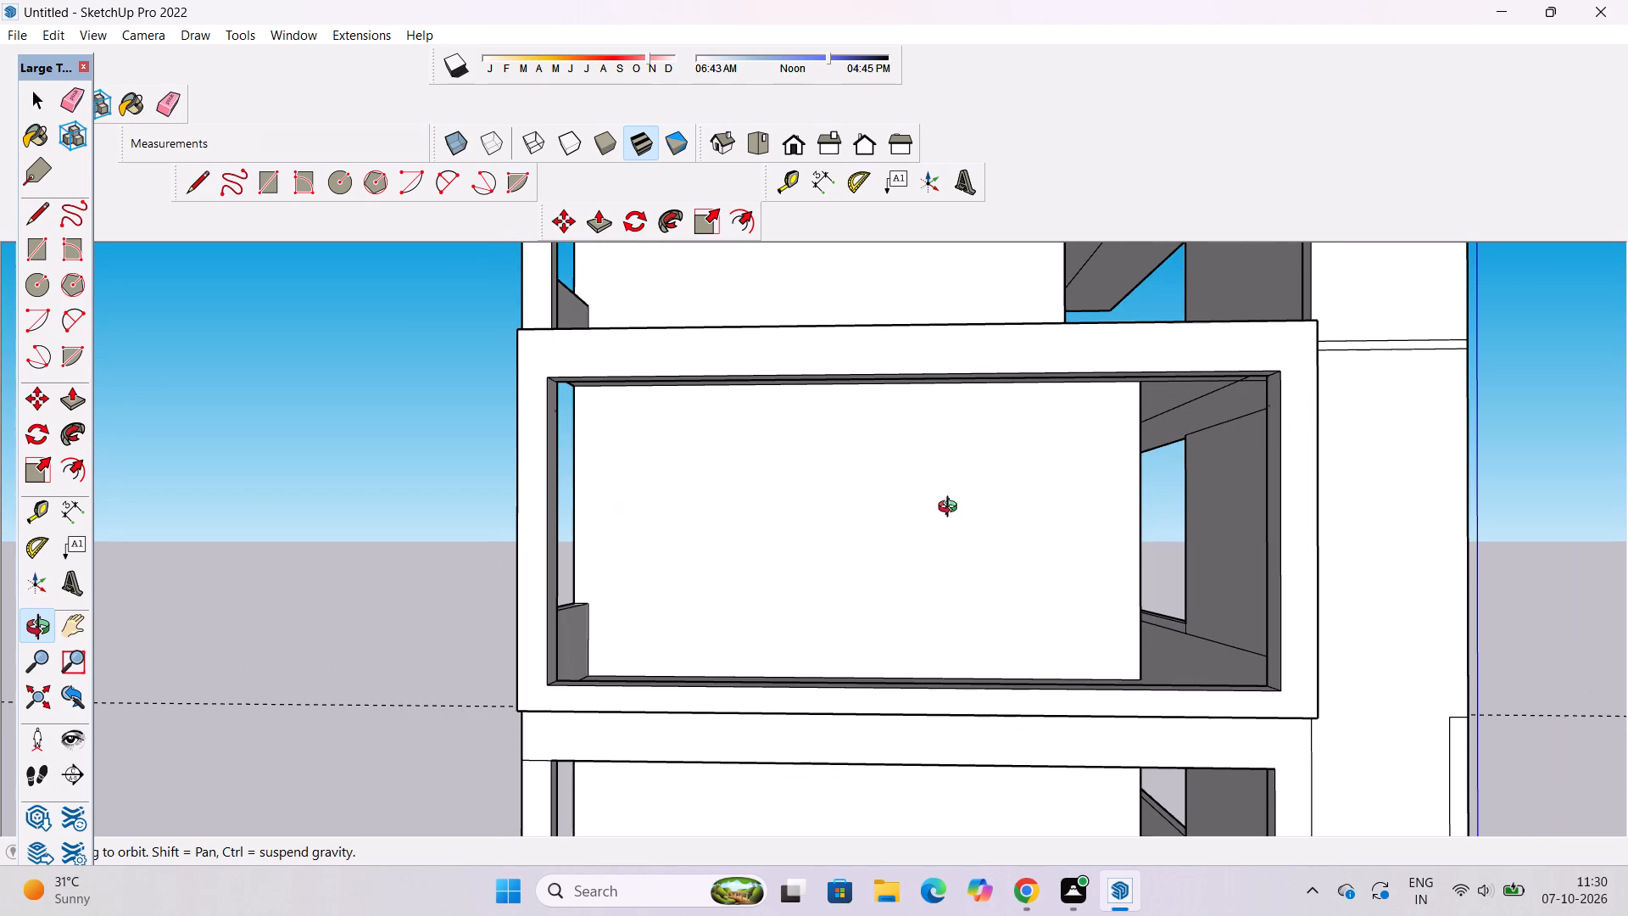
pyautogui.scroll(-5, 951, 509)
pyautogui.keyDown('shift'); pyautogui.moveTo(952, 508); pyautogui.dragTo(777, 645); pyautogui.keyUp('shift')
pyautogui.moveTo(753, 447); pyautogui.dragTo(711, 477)
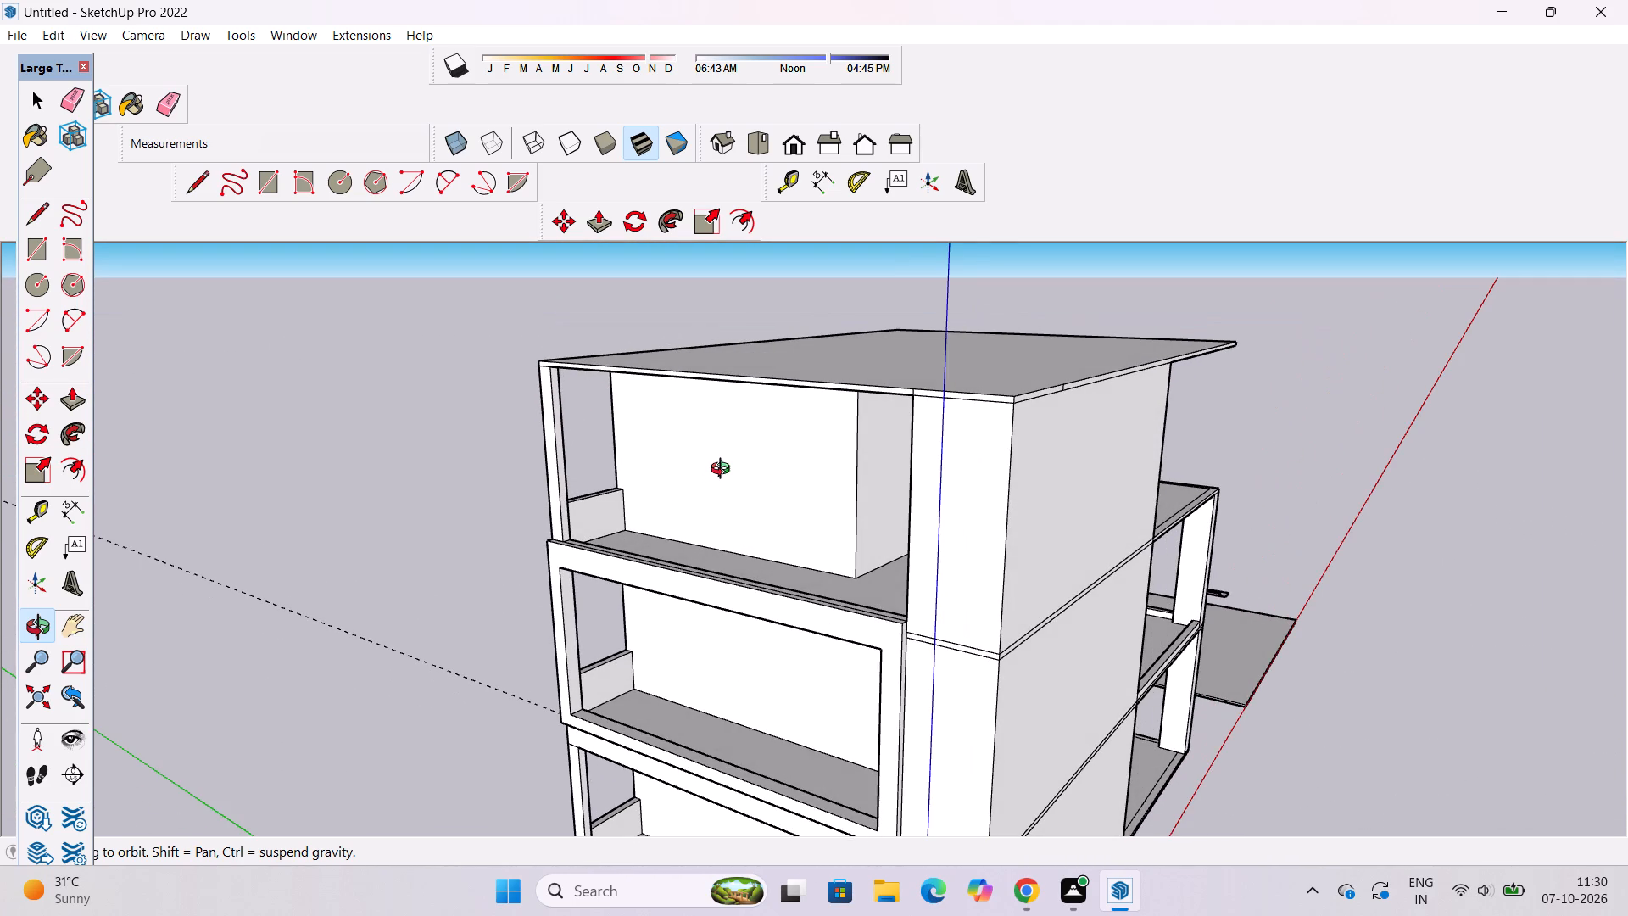
pyautogui.scroll(-2, 724, 471)
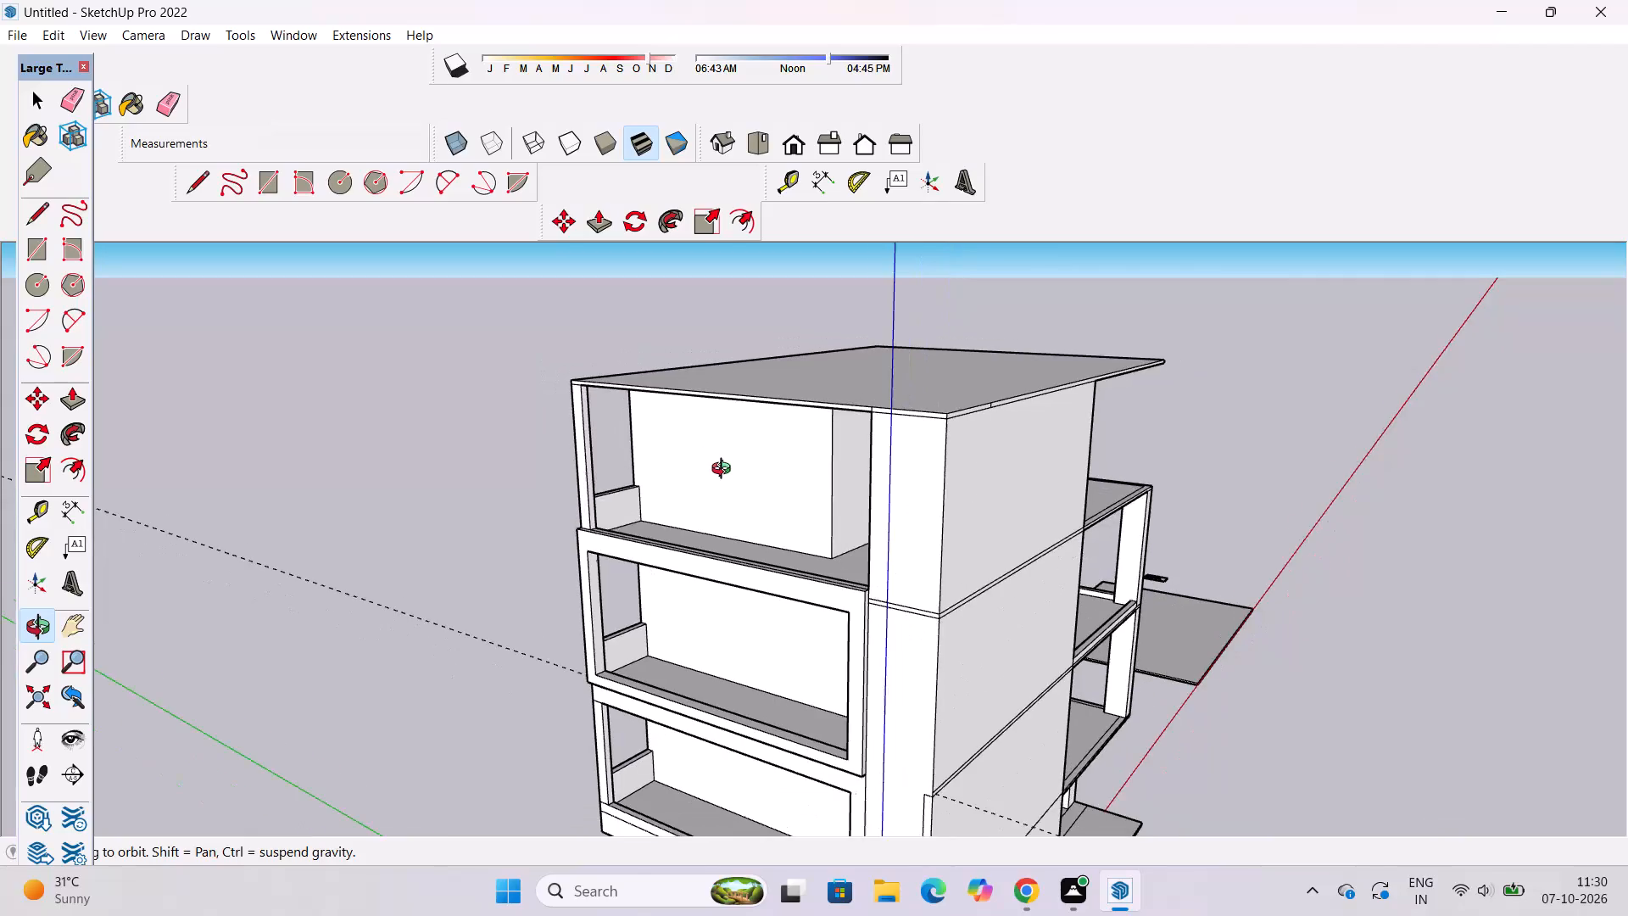
pyautogui.scroll(-1, 725, 471)
pyautogui.keyDown('shift'); pyautogui.moveTo(723, 475); pyautogui.dragTo(667, 520); pyautogui.keyUp('shift')
pyautogui.moveTo(667, 520); pyautogui.dragTo(861, 510)
pyautogui.scroll(2, 855, 483)
pyautogui.keyDown('shift'); pyautogui.moveTo(828, 496); pyautogui.dragTo(724, 612); pyautogui.keyUp('shift')
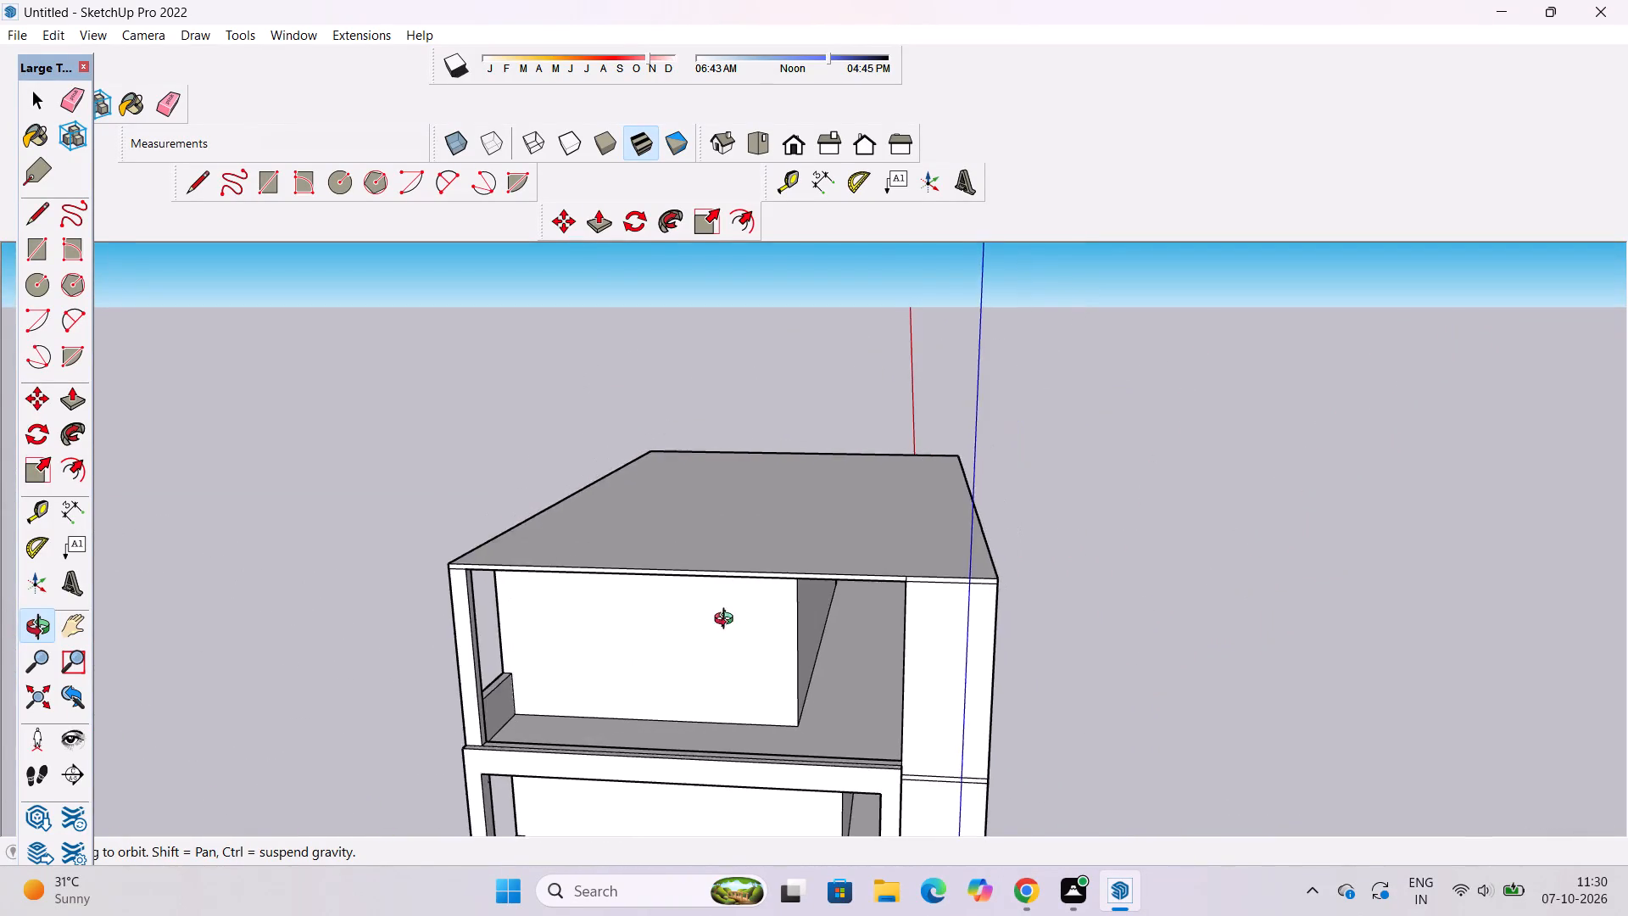
# Erase the stray straight and diagonal lines on the underside of the roof slab above the top balcony.
pyautogui.moveTo(729, 628); pyautogui.dragTo(759, 422)
pyautogui.scroll(2, 782, 366)
pyautogui.keyDown('shift'); pyautogui.moveTo(782, 366); pyautogui.dragTo(763, 482); pyautogui.keyUp('shift')
pyautogui.moveTo(768, 485); pyautogui.dragTo(761, 497)
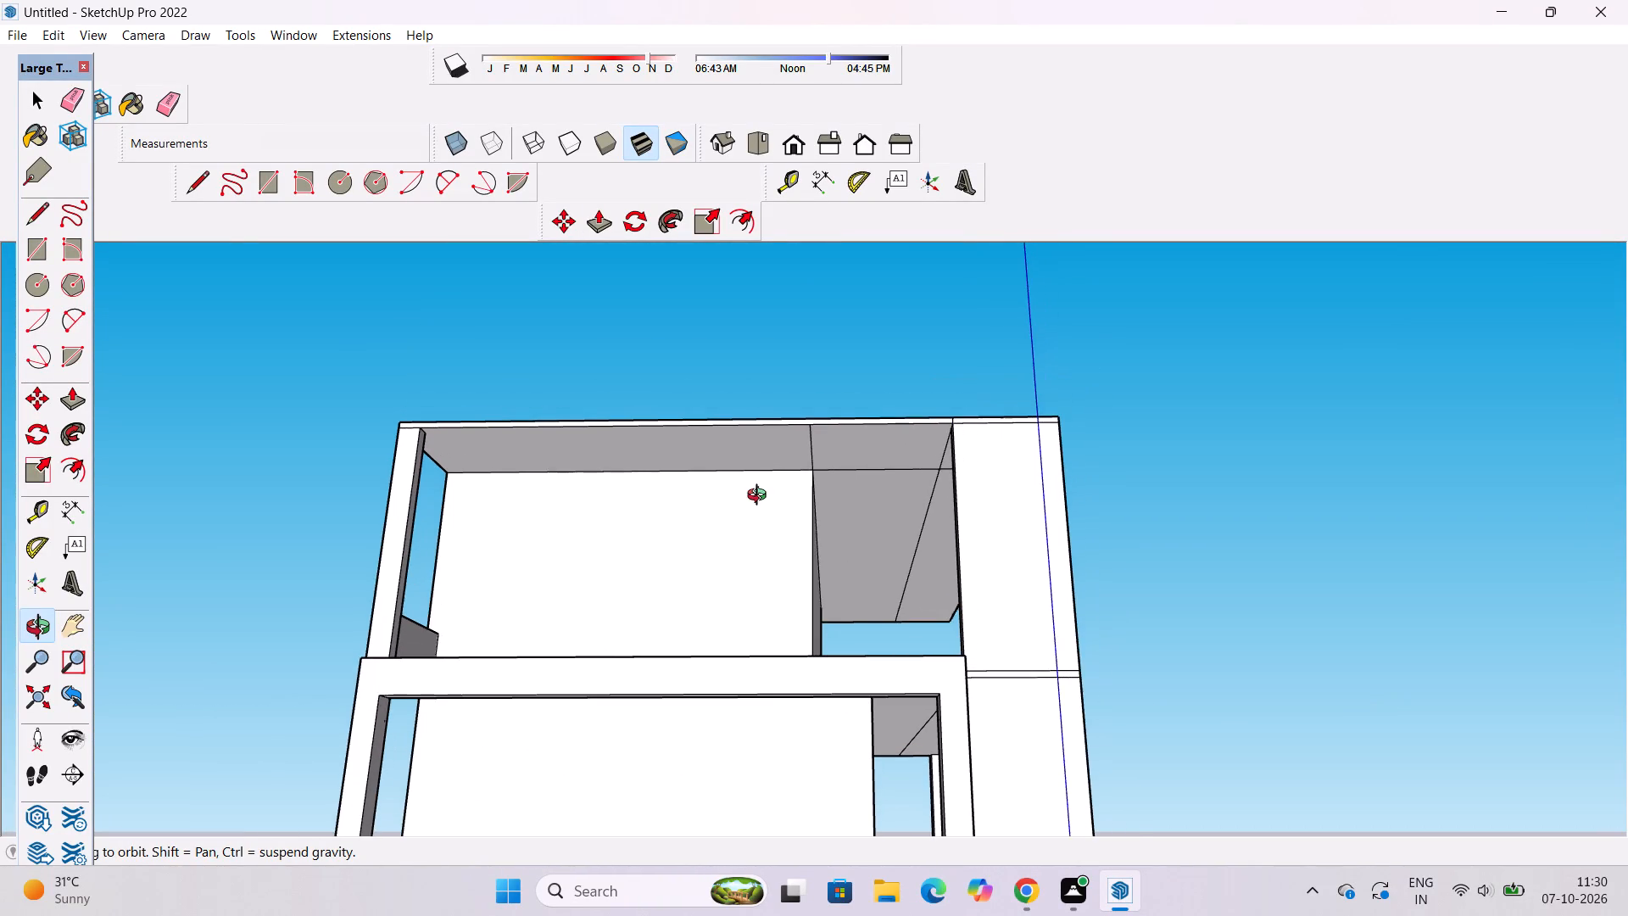
pyautogui.scroll(1, 761, 497)
pyautogui.keyDown('shift'); pyautogui.moveTo(761, 497); pyautogui.dragTo(746, 505); pyautogui.keyUp('shift')
pyautogui.moveTo(765, 484); pyautogui.dragTo(822, 427)
pyautogui.keyDown('shift'); pyautogui.moveTo(822, 427); pyautogui.dragTo(769, 501); pyautogui.keyUp('shift')
pyautogui.scroll(4, 813, 489)
pyautogui.moveTo(768, 510); pyautogui.dragTo(721, 519)
pyautogui.keyDown('shift'); pyautogui.moveTo(730, 519); pyautogui.dragTo(755, 540); pyautogui.keyUp('shift')
pyautogui.moveTo(755, 540); pyautogui.dragTo(765, 504)
pyautogui.press('e')
pyautogui.scroll(4, 788, 512)
pyautogui.click(783, 507)
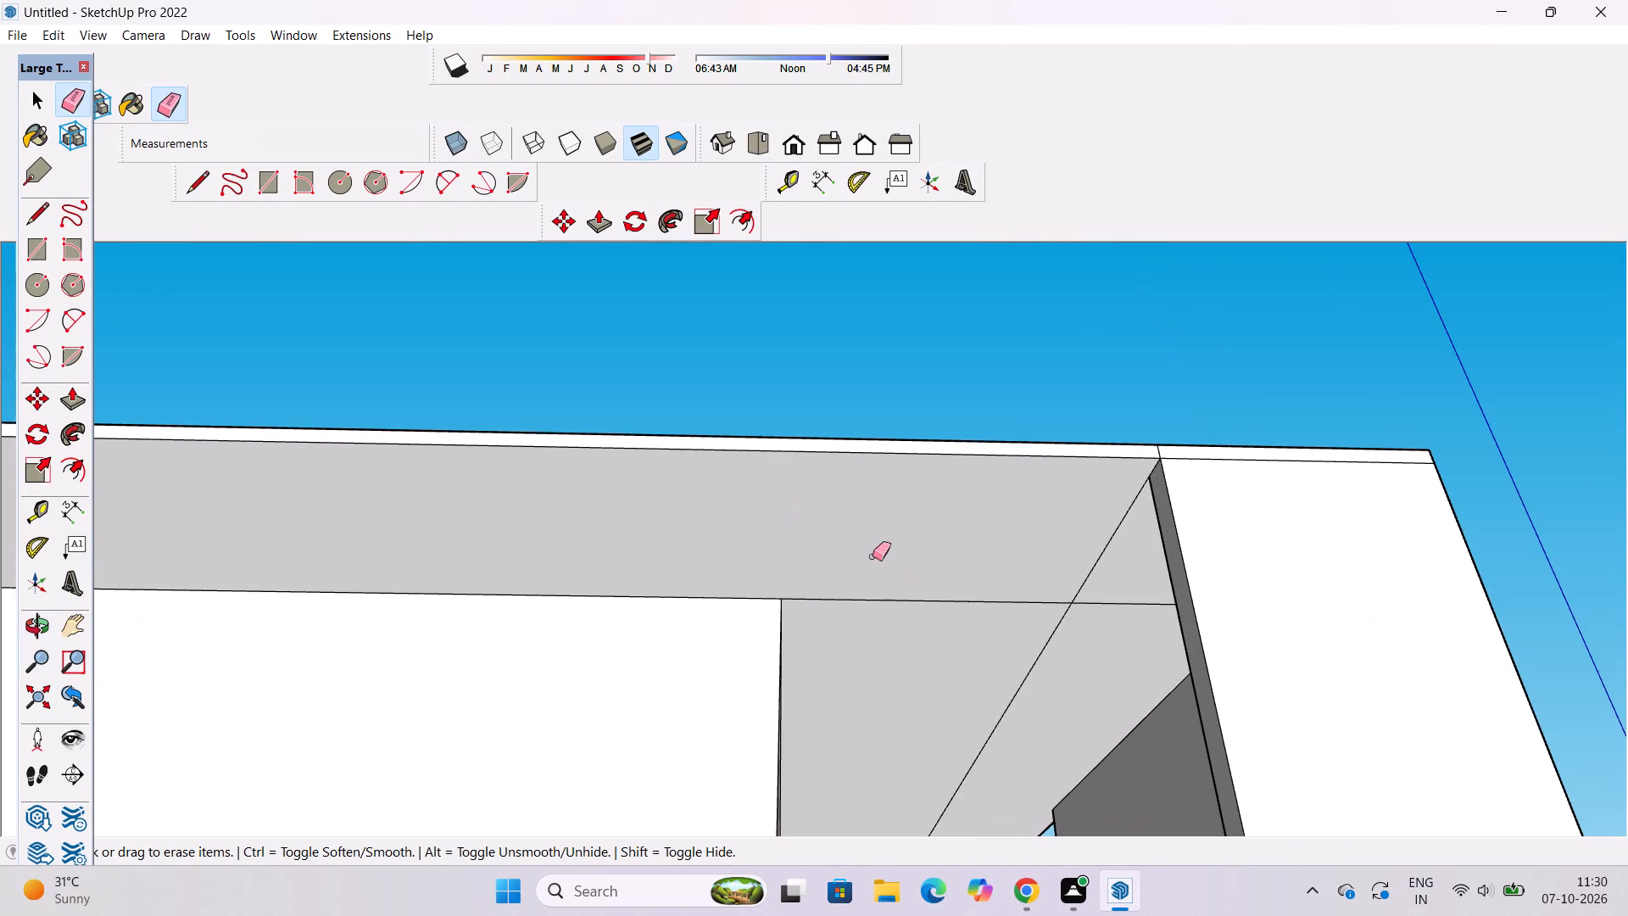
pyautogui.moveTo(895, 574); pyautogui.dragTo(900, 612)
pyautogui.moveTo(1111, 539); pyautogui.dragTo(1080, 612)
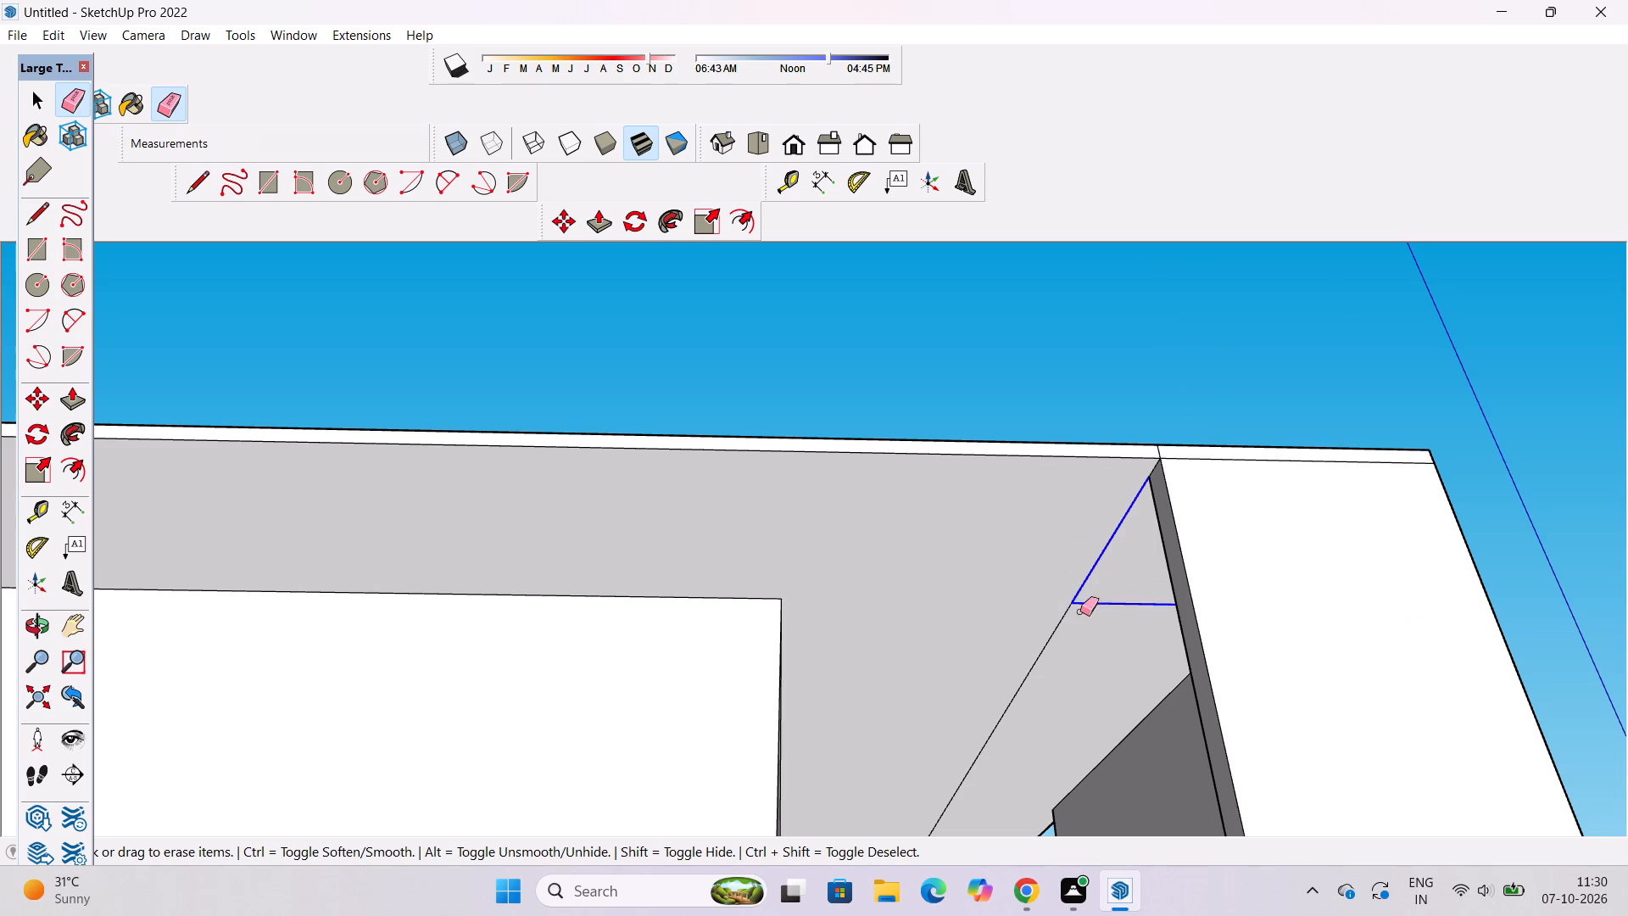
pyautogui.moveTo(1080, 612); pyautogui.dragTo(1056, 634)
# Place a guide on the roof slab's underside, parallel to its front edge and through the inner corner of the wide corner post.
pyautogui.press('o')
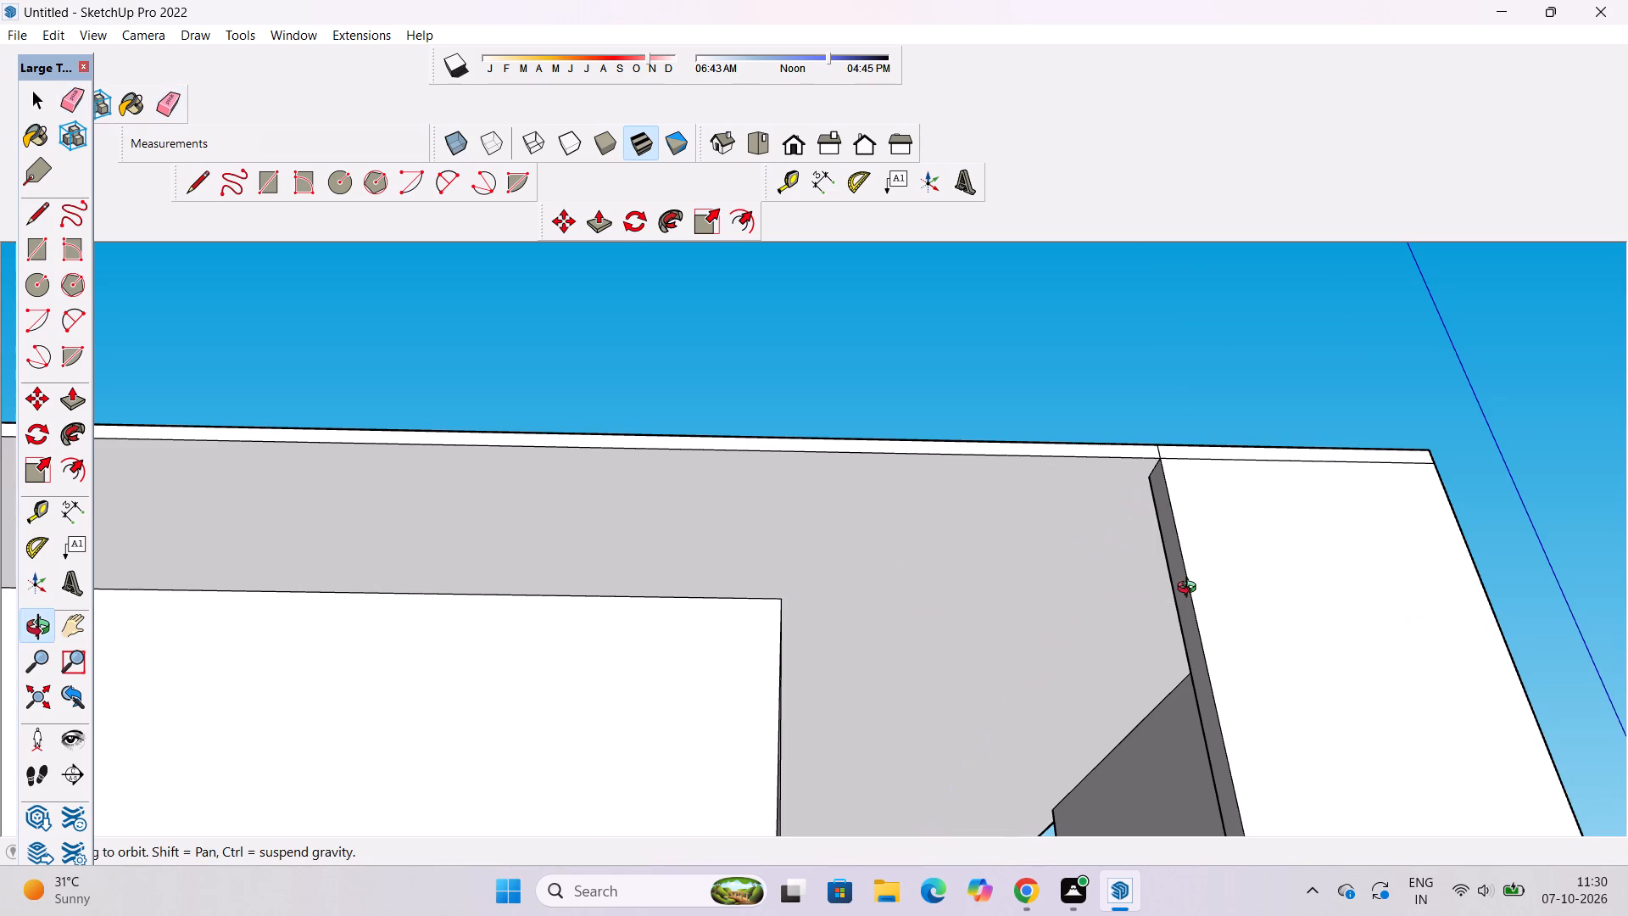
pyautogui.scroll(-4, 1190, 589)
pyautogui.moveTo(1150, 571); pyautogui.dragTo(1075, 574)
pyautogui.keyDown('shift'); pyautogui.moveTo(1016, 563); pyautogui.dragTo(1286, 596); pyautogui.keyUp('shift')
pyautogui.moveTo(1229, 604); pyautogui.dragTo(1288, 606)
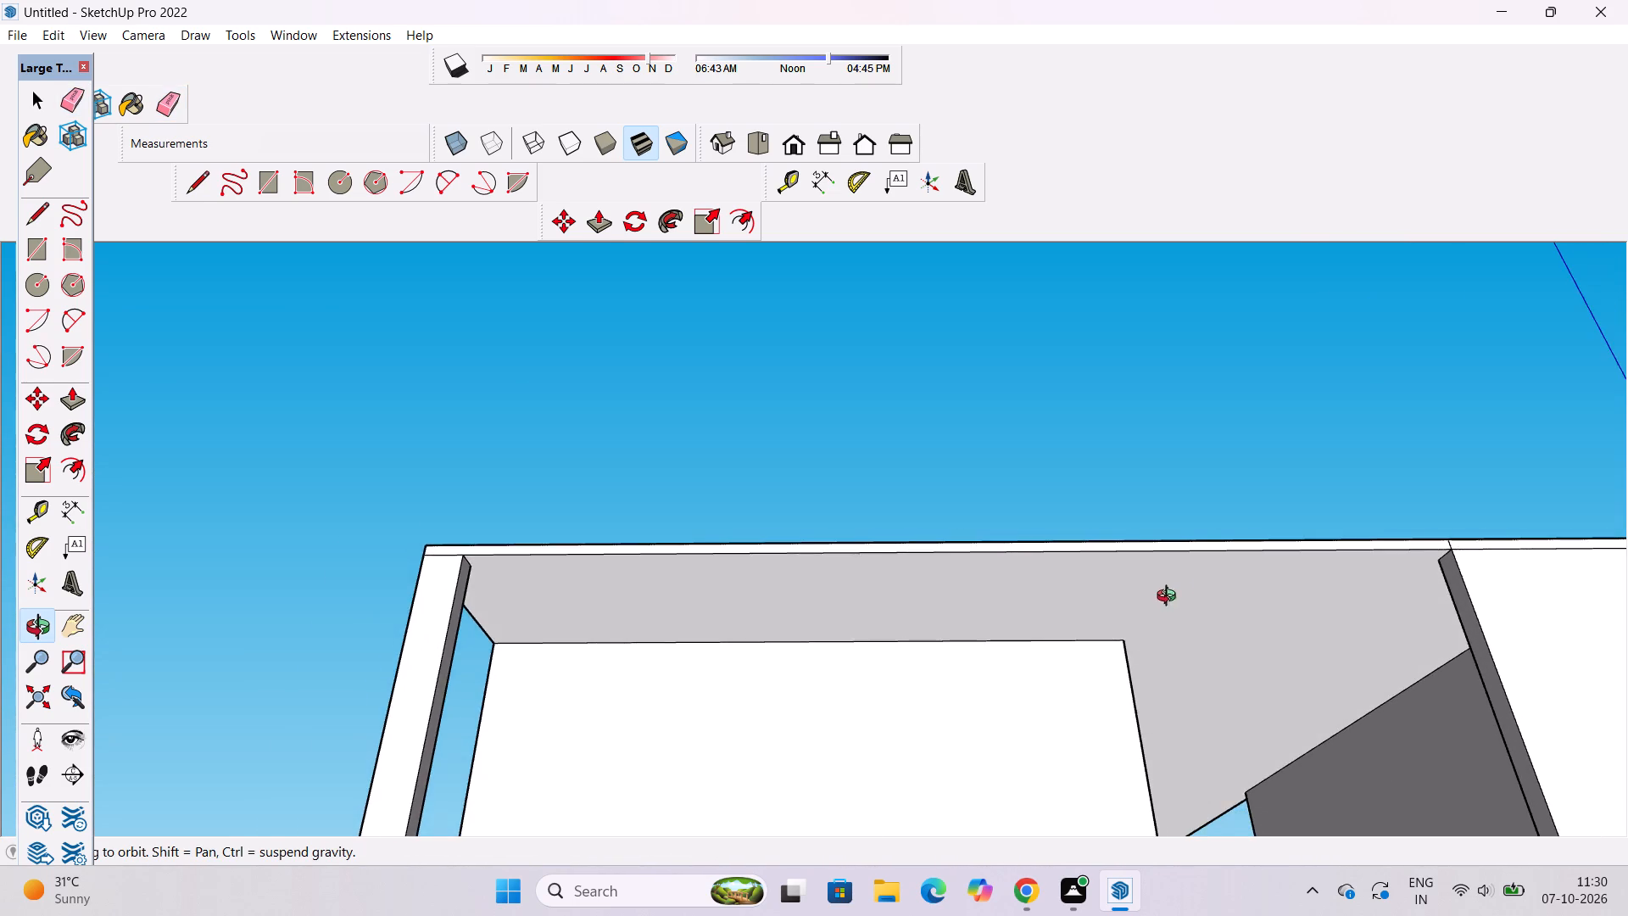
pyautogui.scroll(2, 1170, 598)
pyautogui.keyDown('shift'); pyautogui.moveTo(1118, 606); pyautogui.dragTo(1082, 563); pyautogui.keyUp('shift')
pyautogui.press('t')
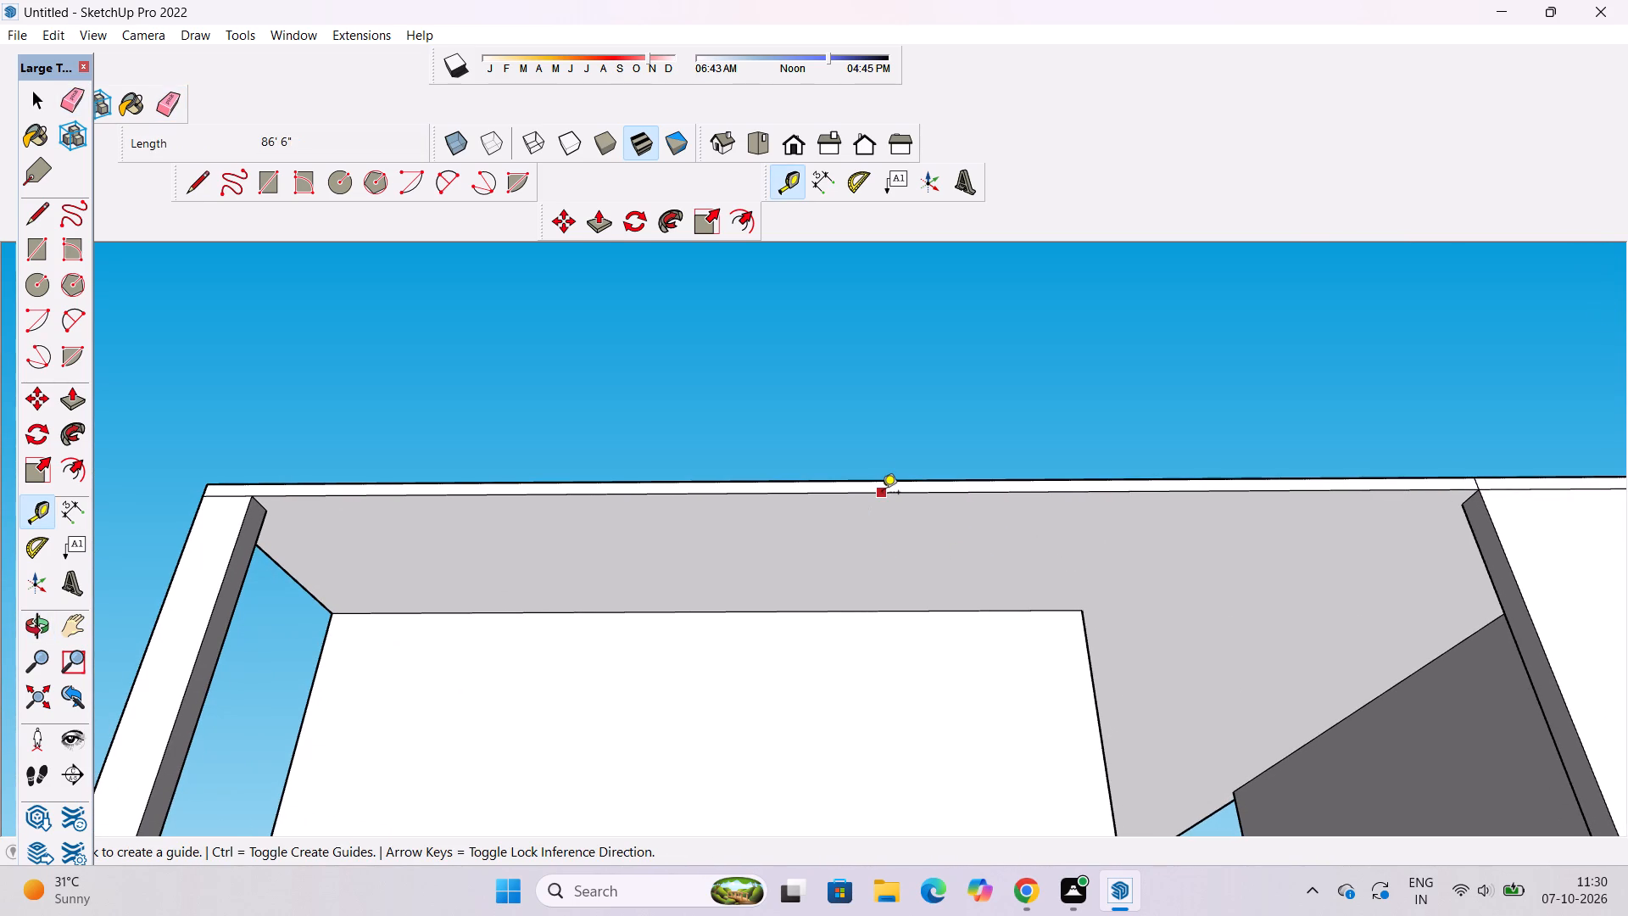
pyautogui.click(882, 494)
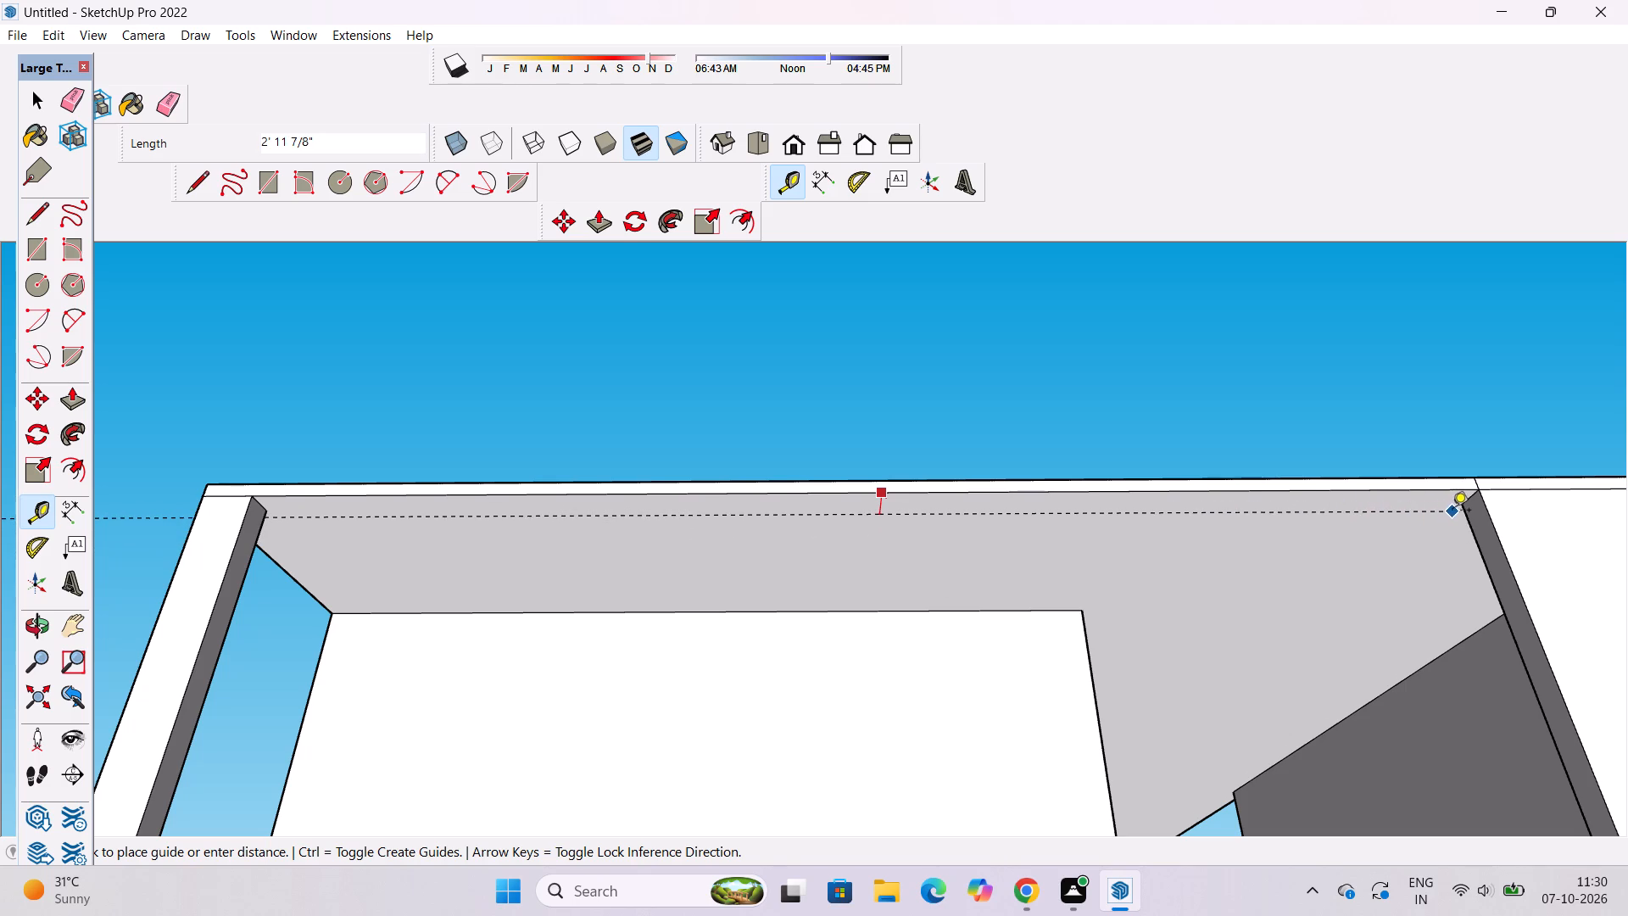
pyautogui.click(1458, 511)
pyautogui.press('space')
# Draw an 86' 6" line along the guide between the inner corners of the top balcony's two posts.
pyautogui.press('l')
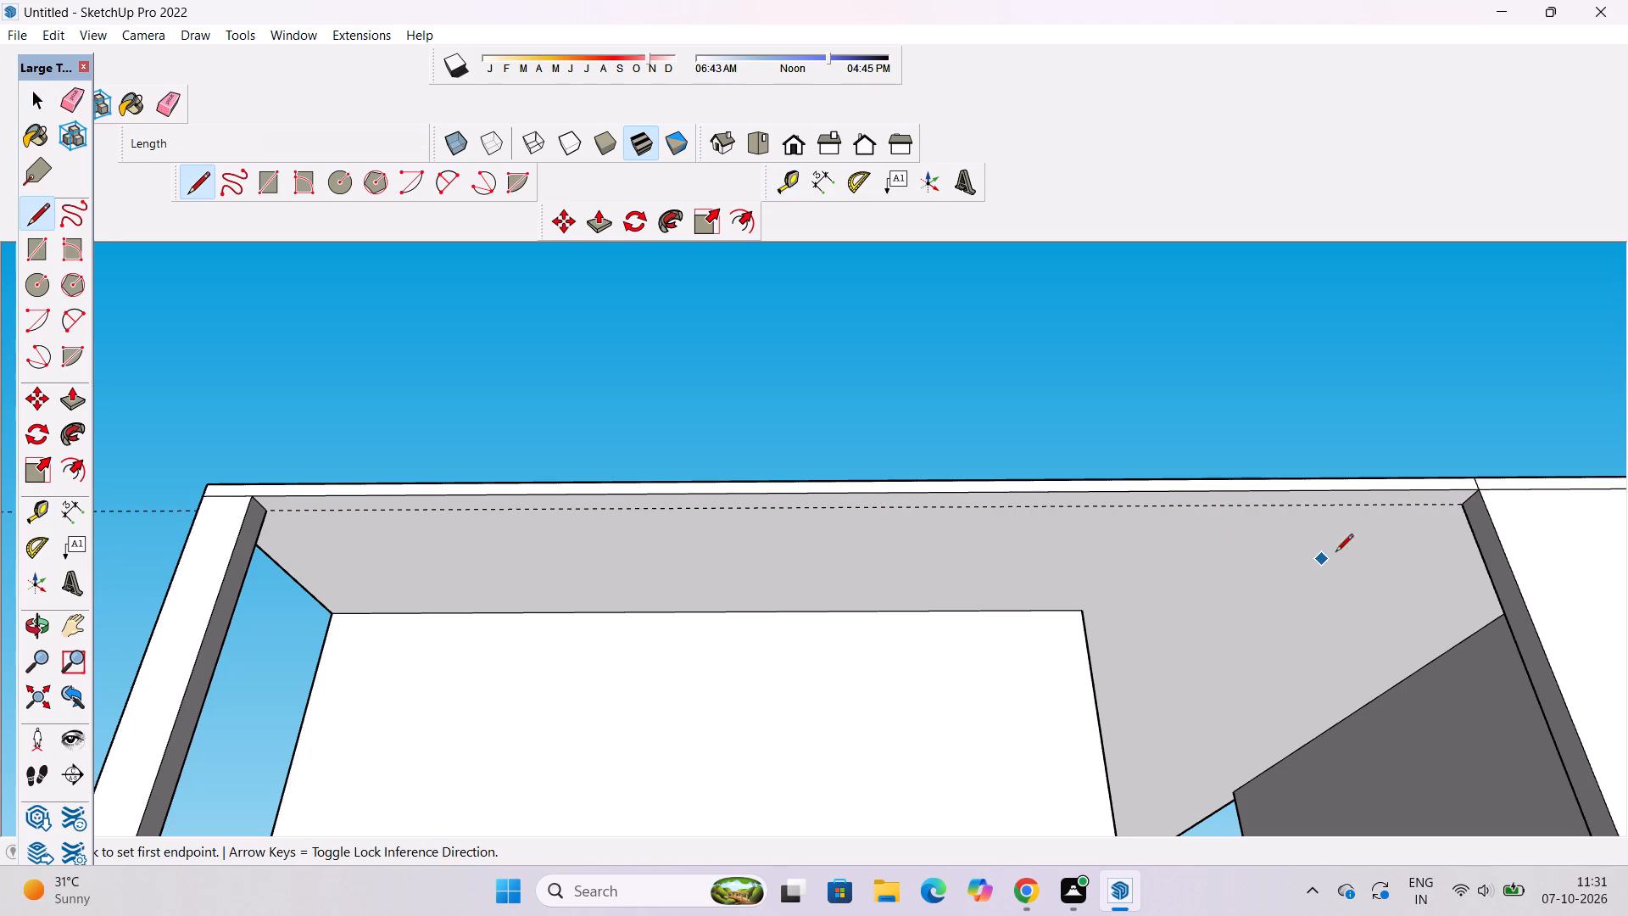
pyautogui.click(1461, 507)
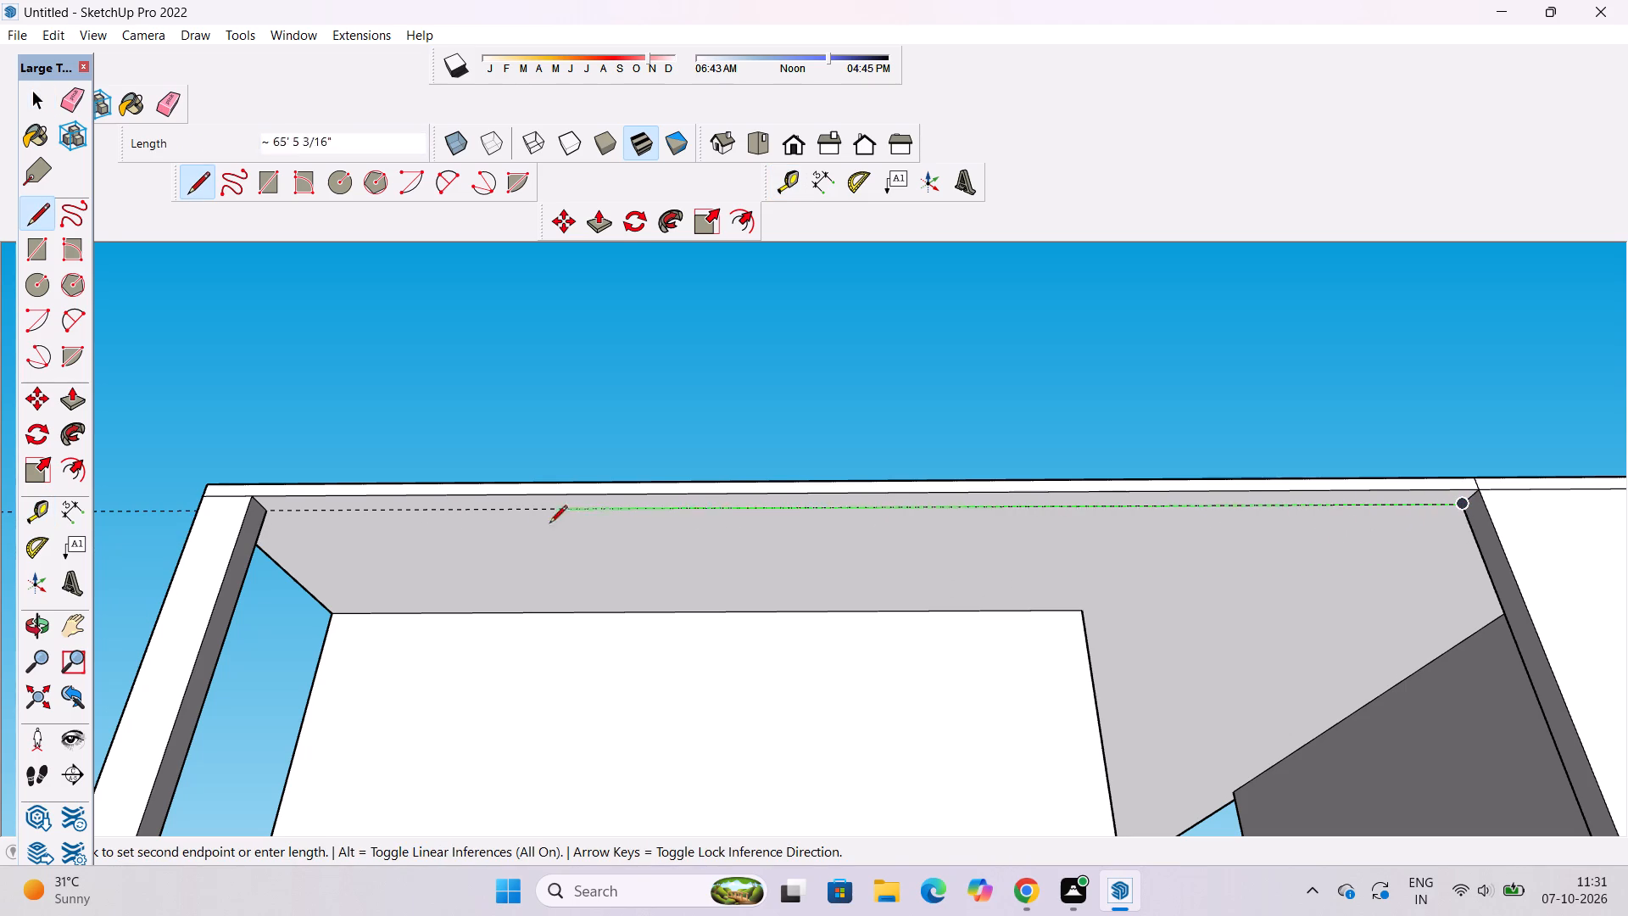
pyautogui.click(265, 510)
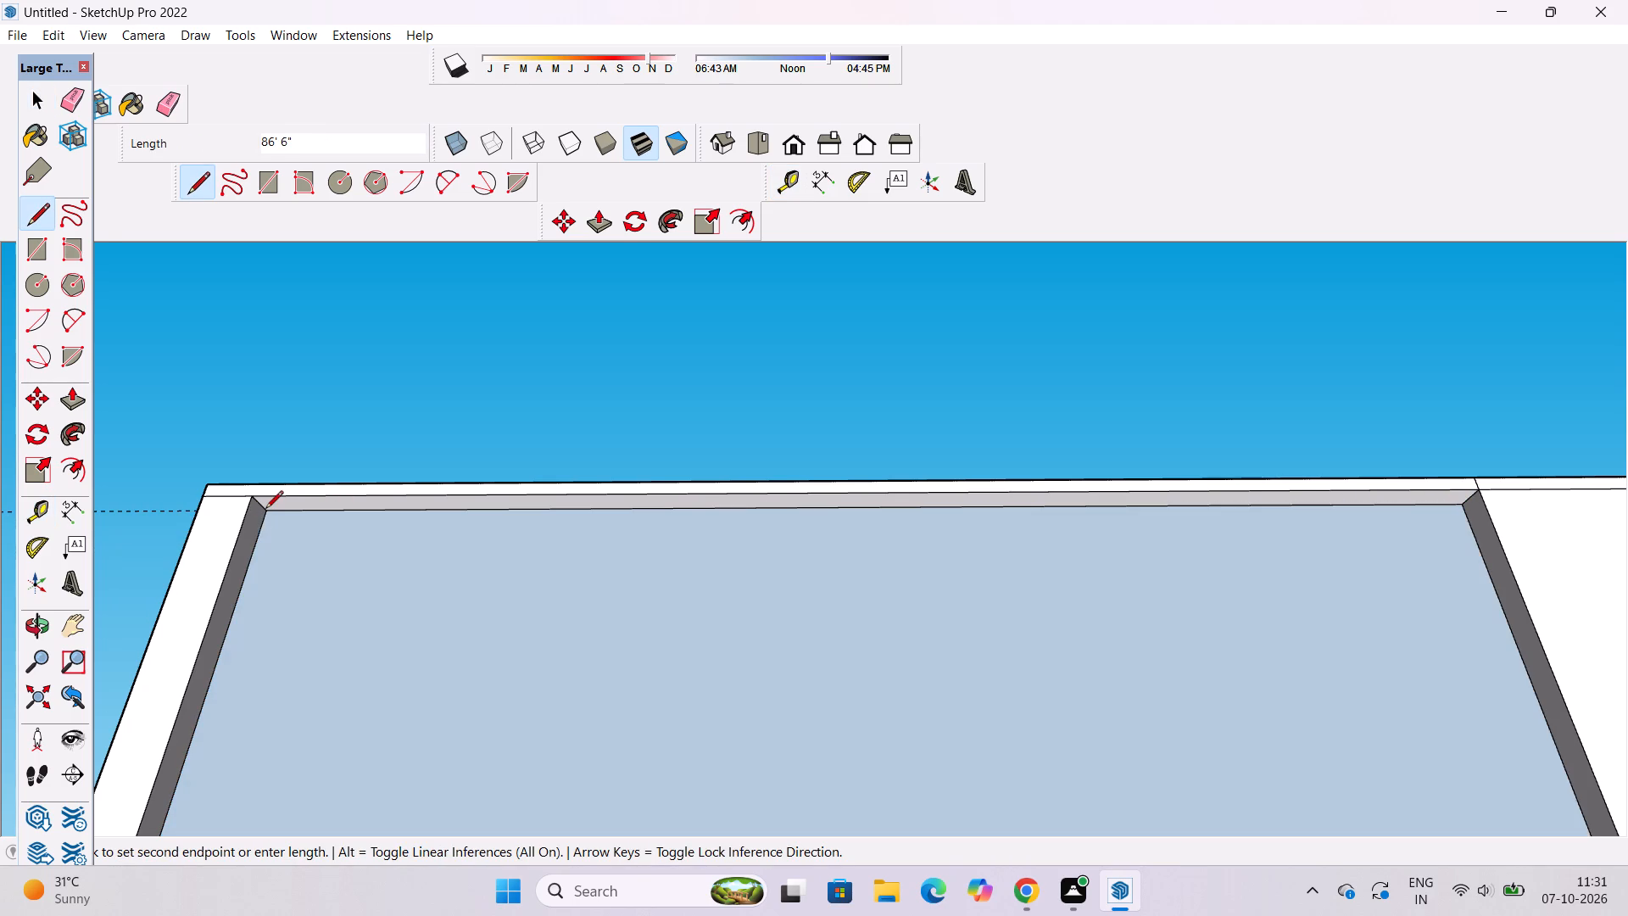
pyautogui.press('space')
# Delete the large unwanted face closing off the top balcony behind the new line.
pyautogui.click(541, 651)
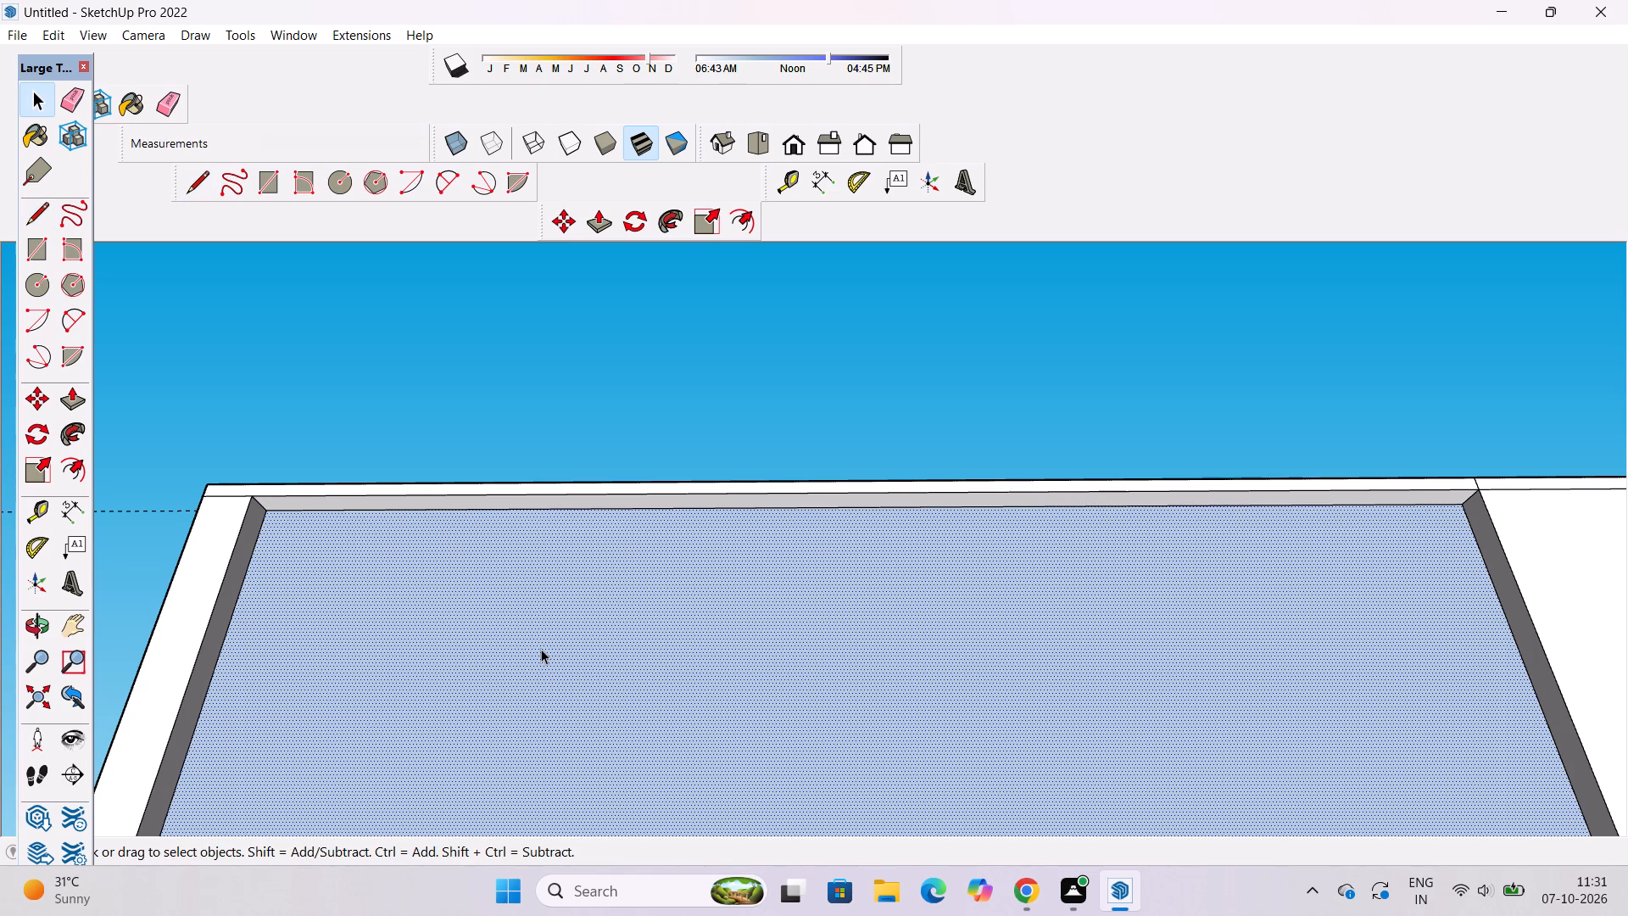
pyautogui.press('Delete')
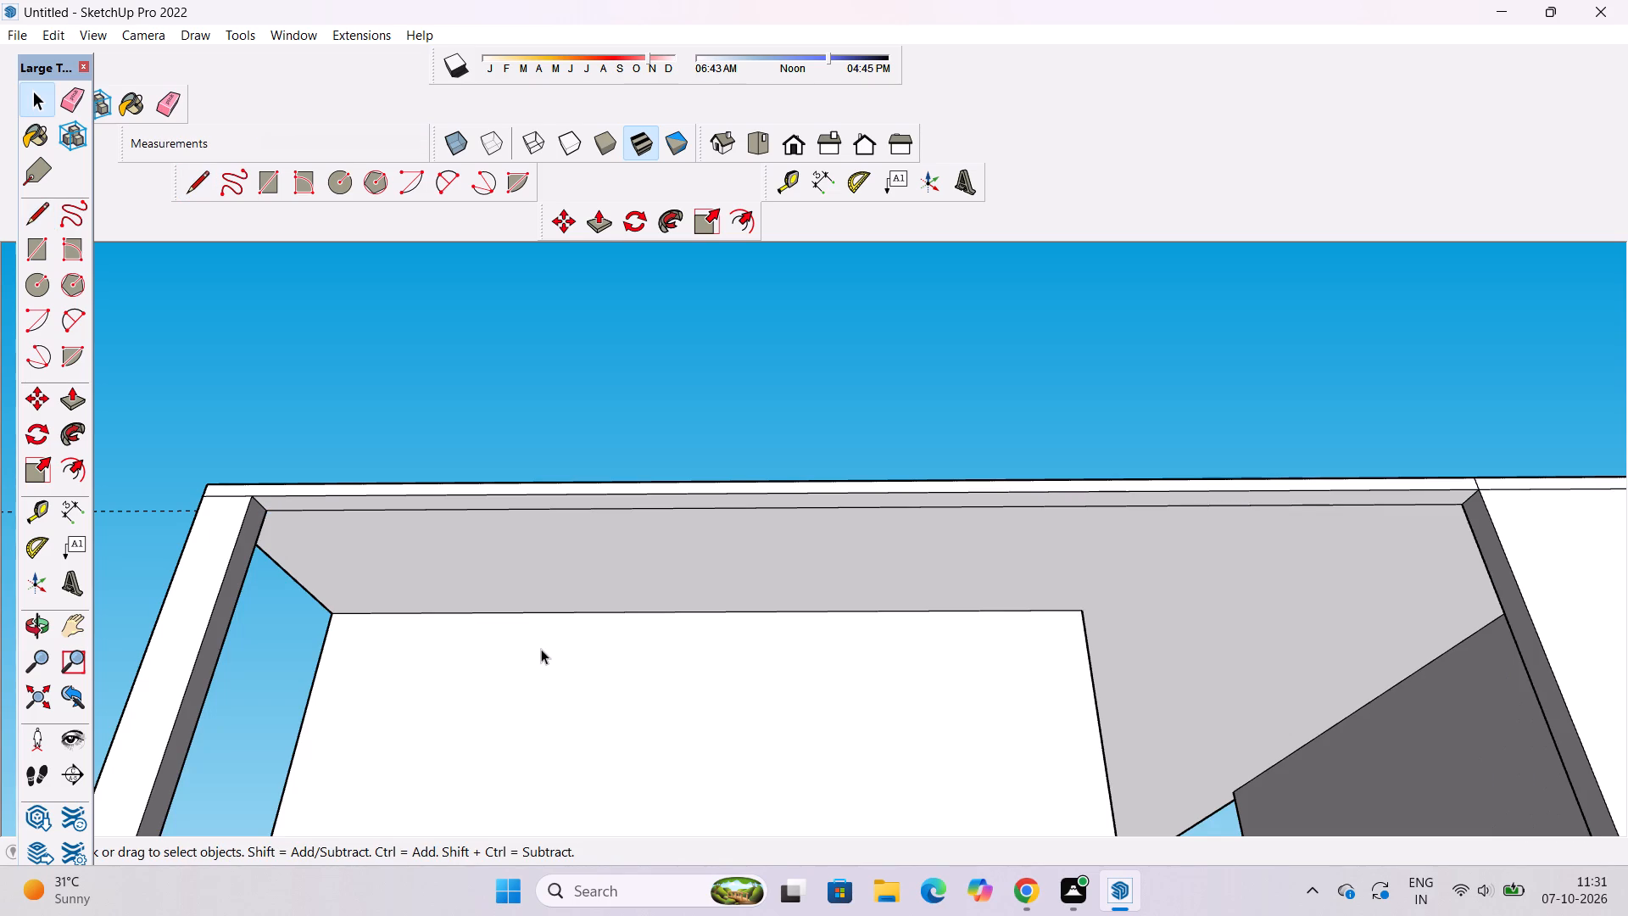
# Push/Pull the narrow strip under the roof's front edge downward by 3' to form the top balcony's edge beam.
pyautogui.press('p')
pyautogui.click(1038, 500)
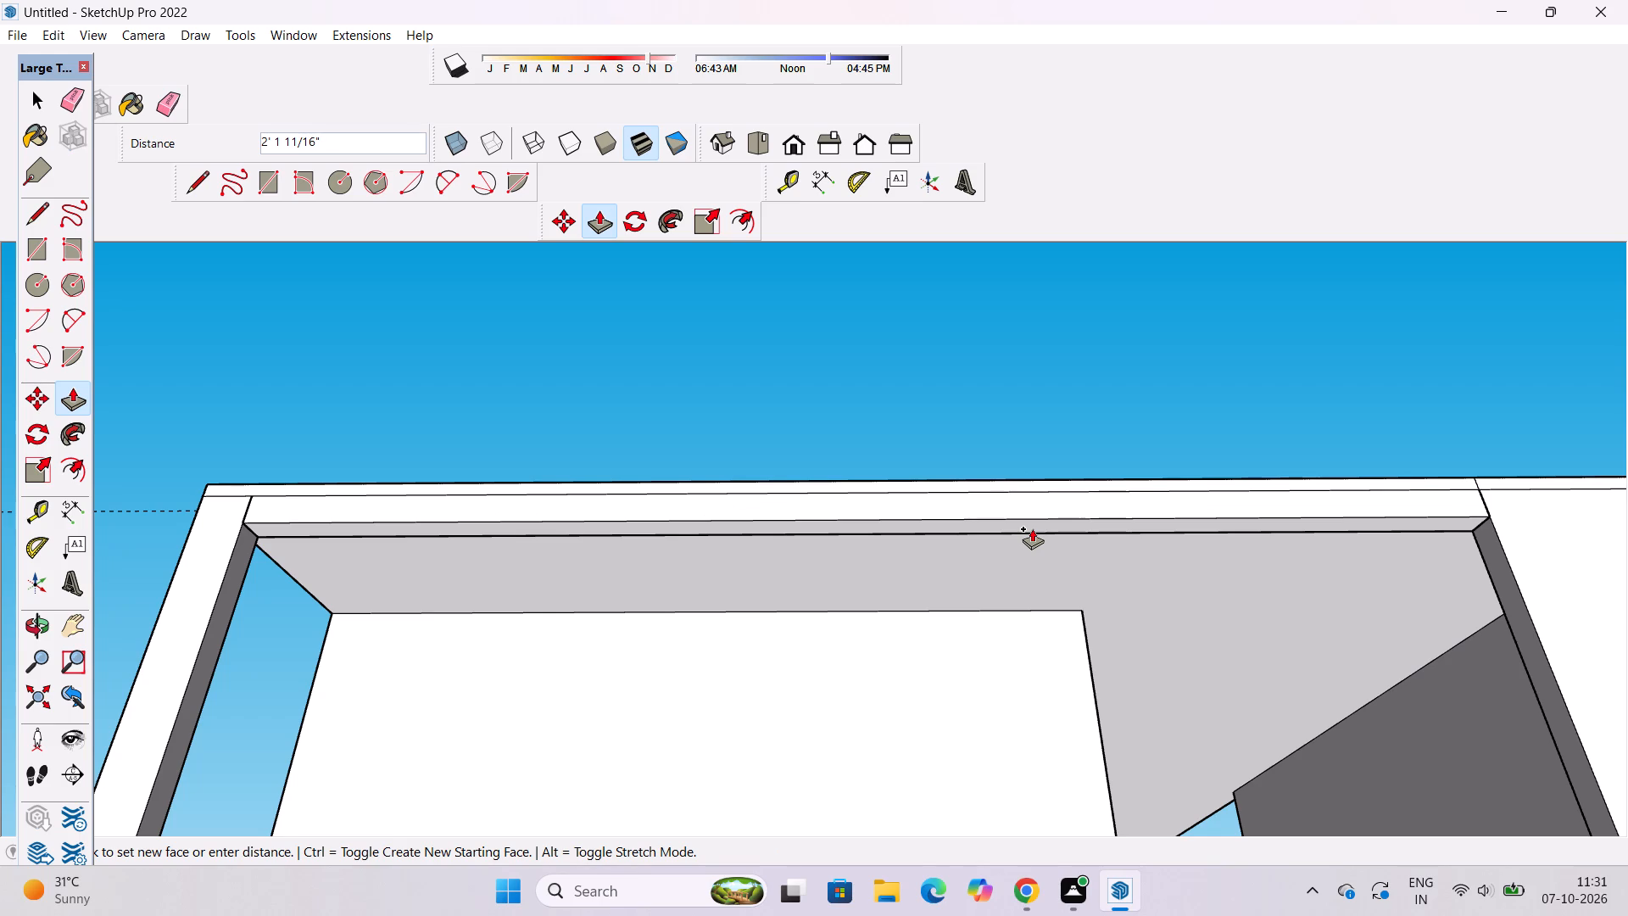
pyautogui.write("3'")
pyautogui.press('Return')
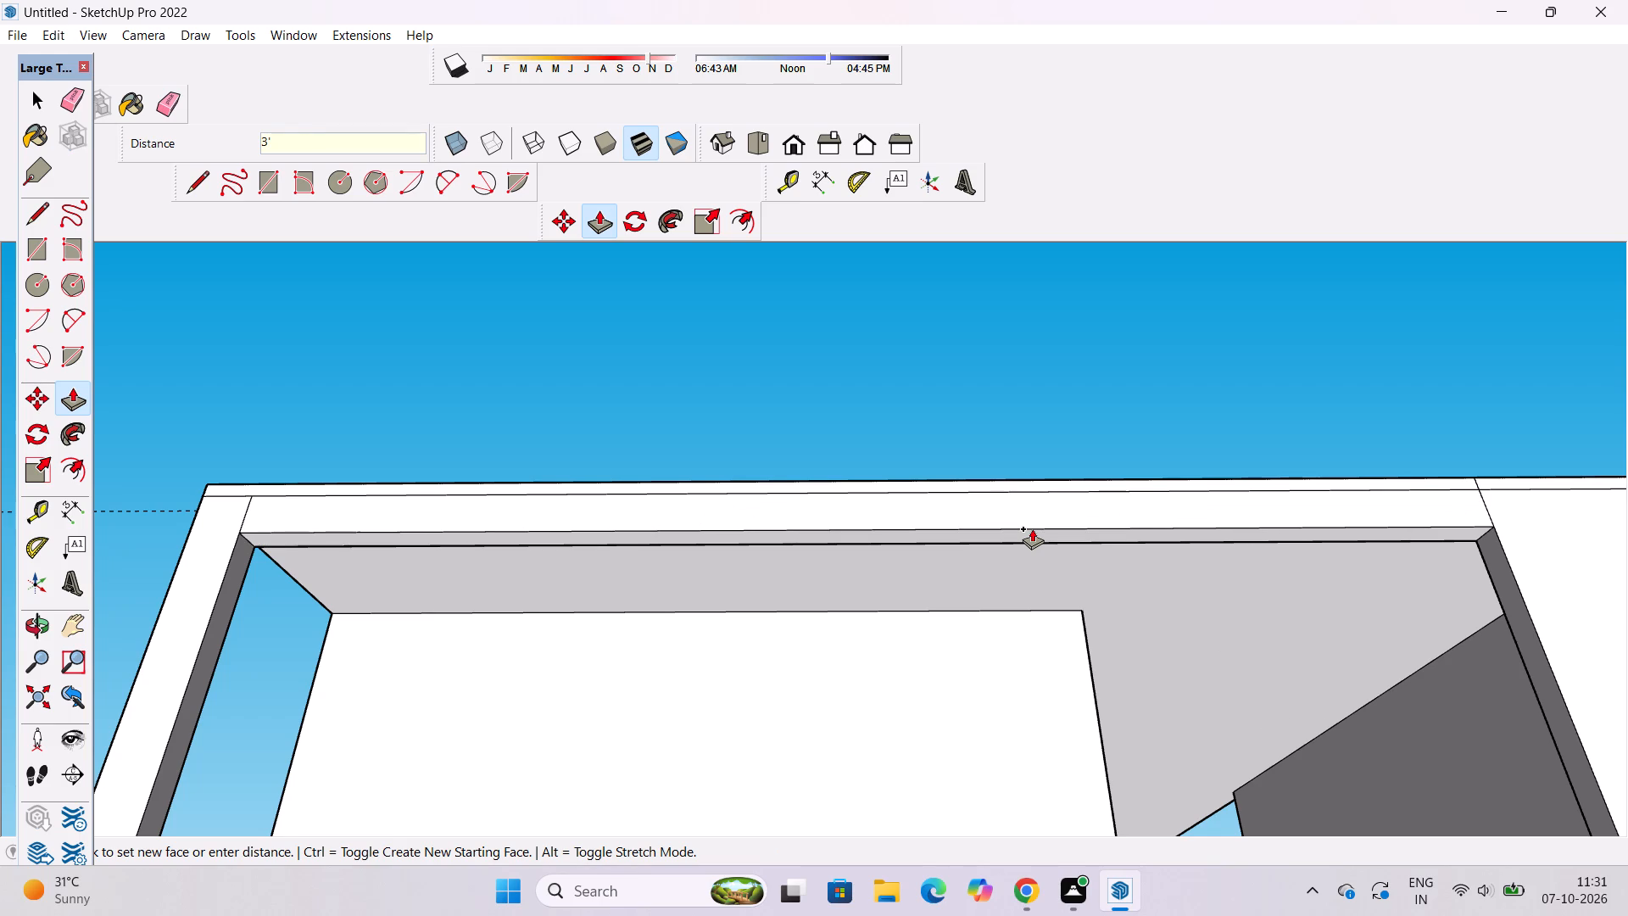
# Examine the new roof edge beam and the whole building from the front, from above and from the side.
pyautogui.press('o')
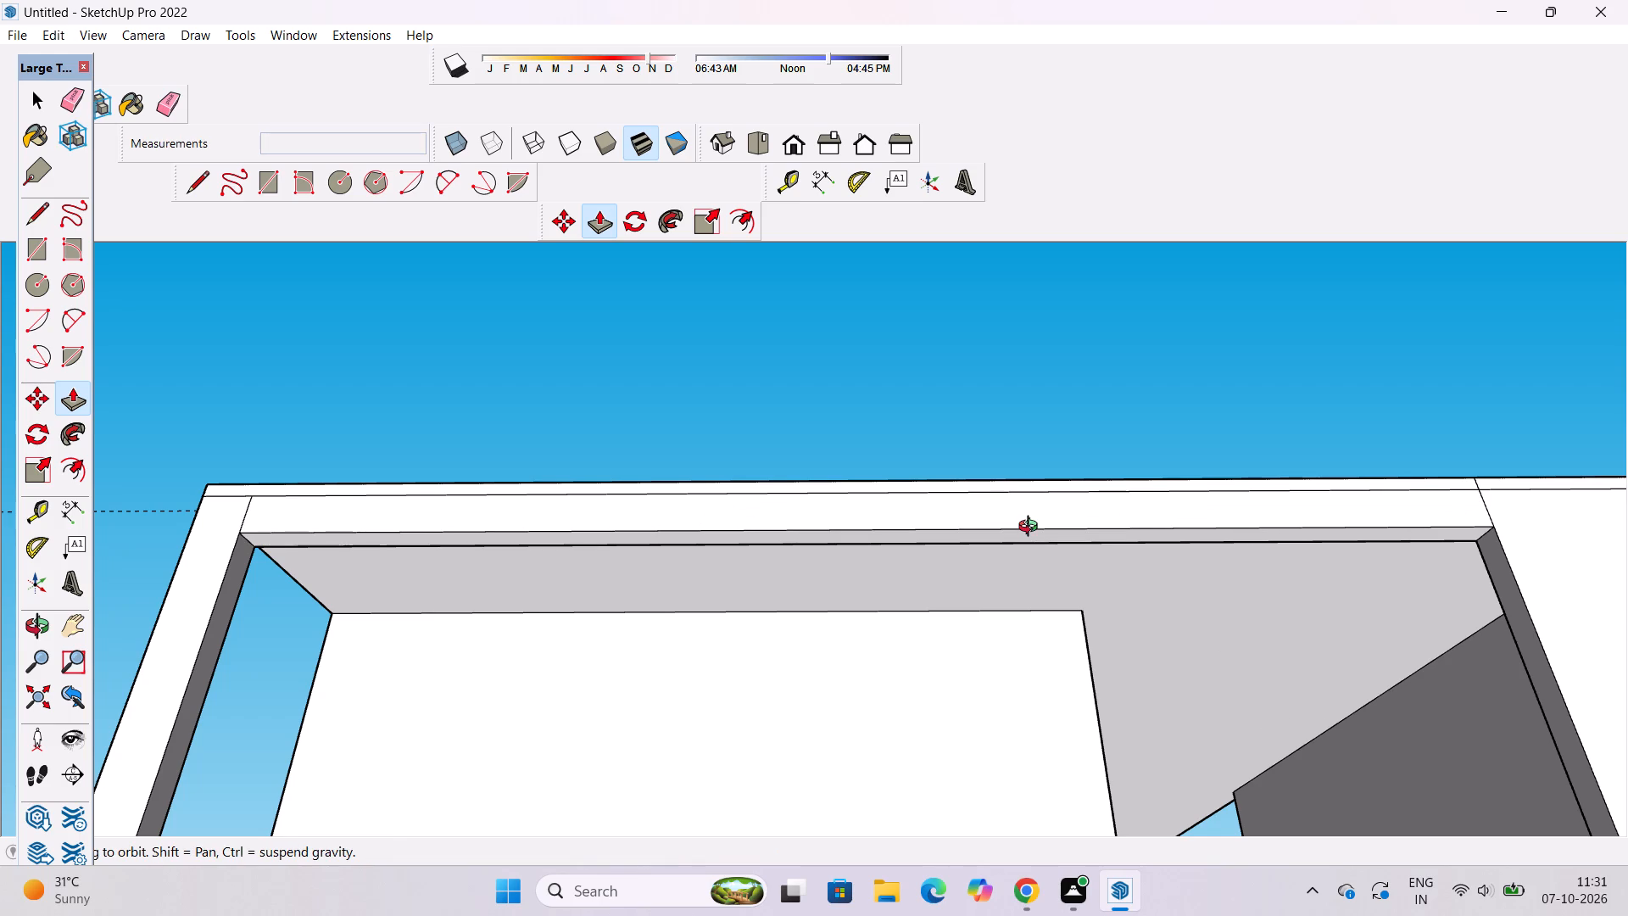
pyautogui.scroll(-5, 1031, 529)
pyautogui.moveTo(1033, 495); pyautogui.dragTo(1012, 740)
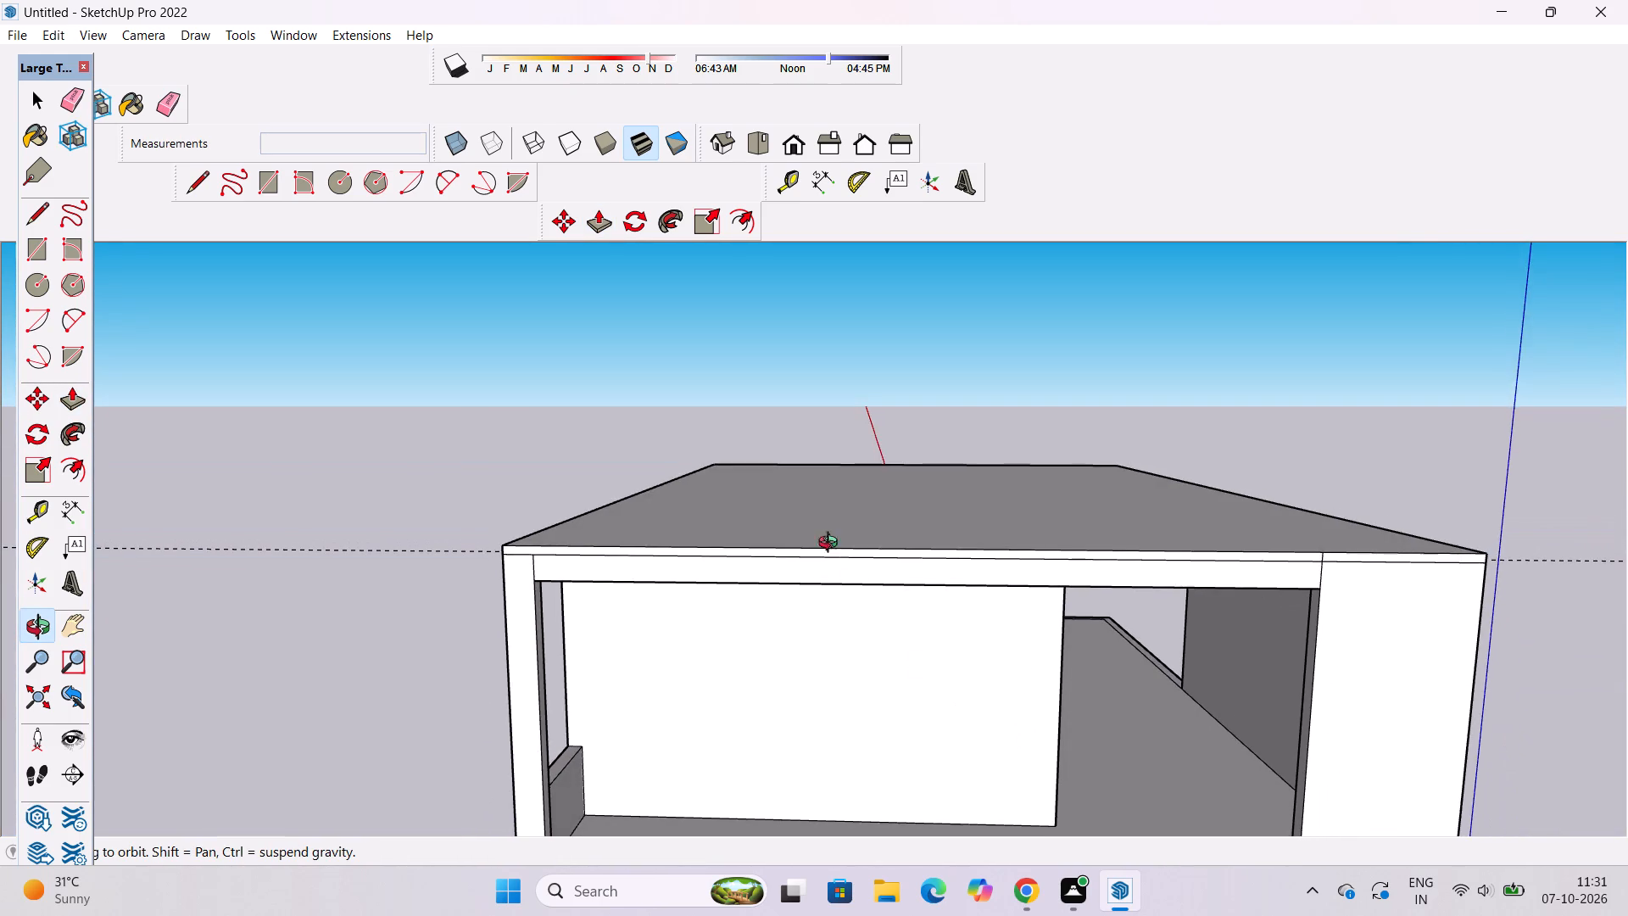
pyautogui.scroll(-5, 808, 508)
pyautogui.moveTo(1146, 576); pyautogui.dragTo(1063, 578)
pyautogui.scroll(-4, 786, 442)
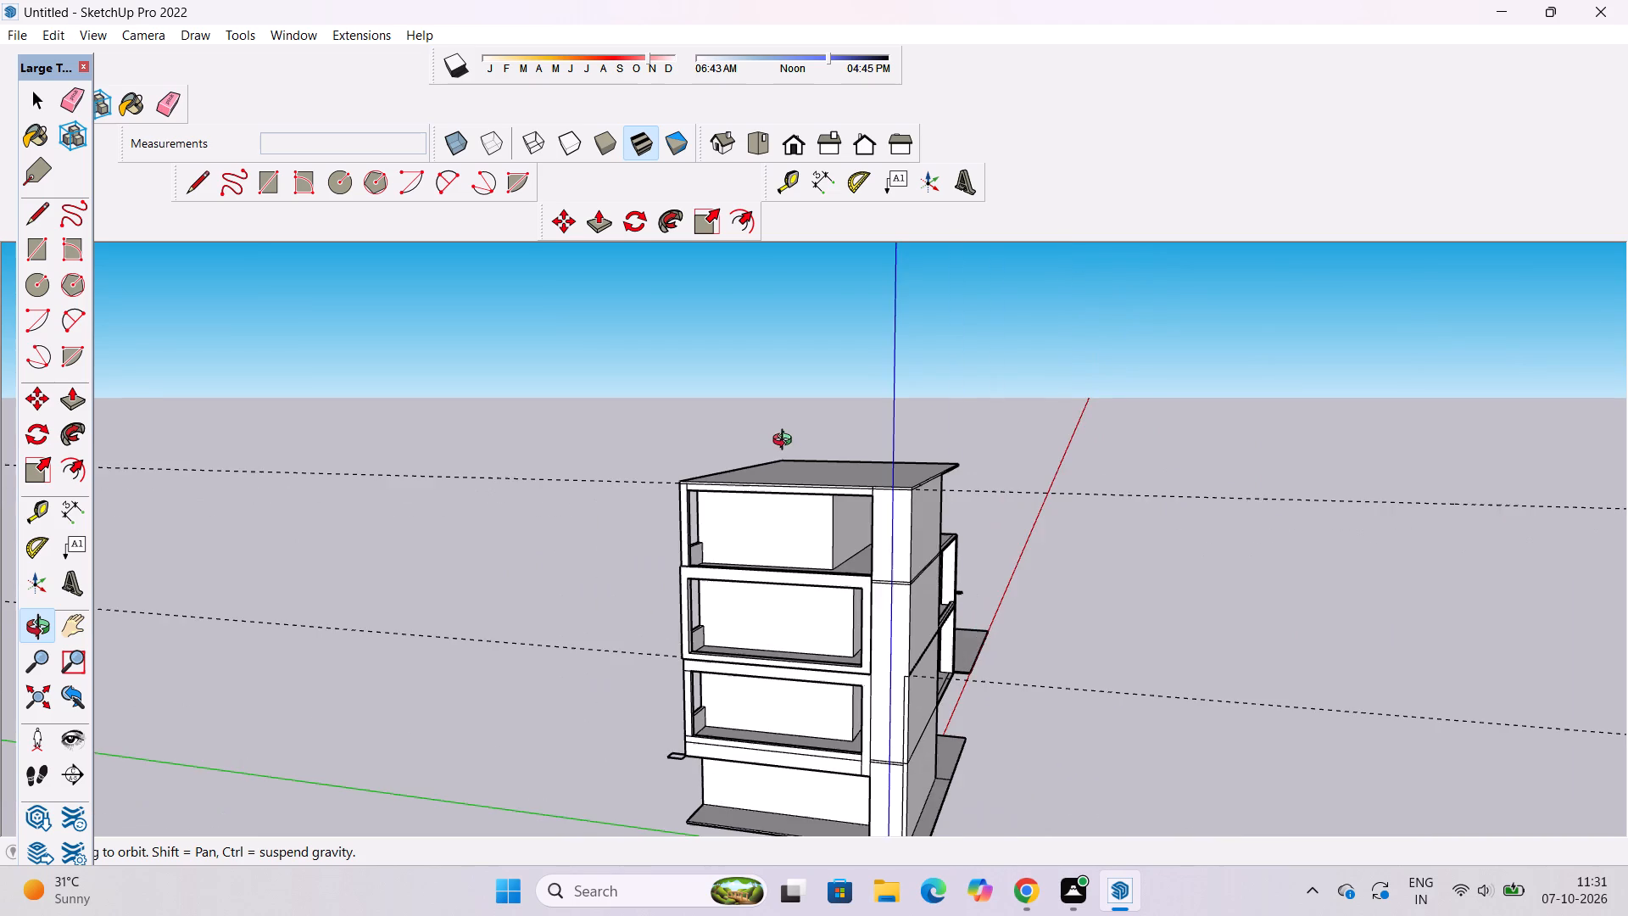
pyautogui.scroll(-1, 786, 442)
pyautogui.moveTo(1145, 502); pyautogui.dragTo(1048, 666)
pyautogui.scroll(4, 761, 523)
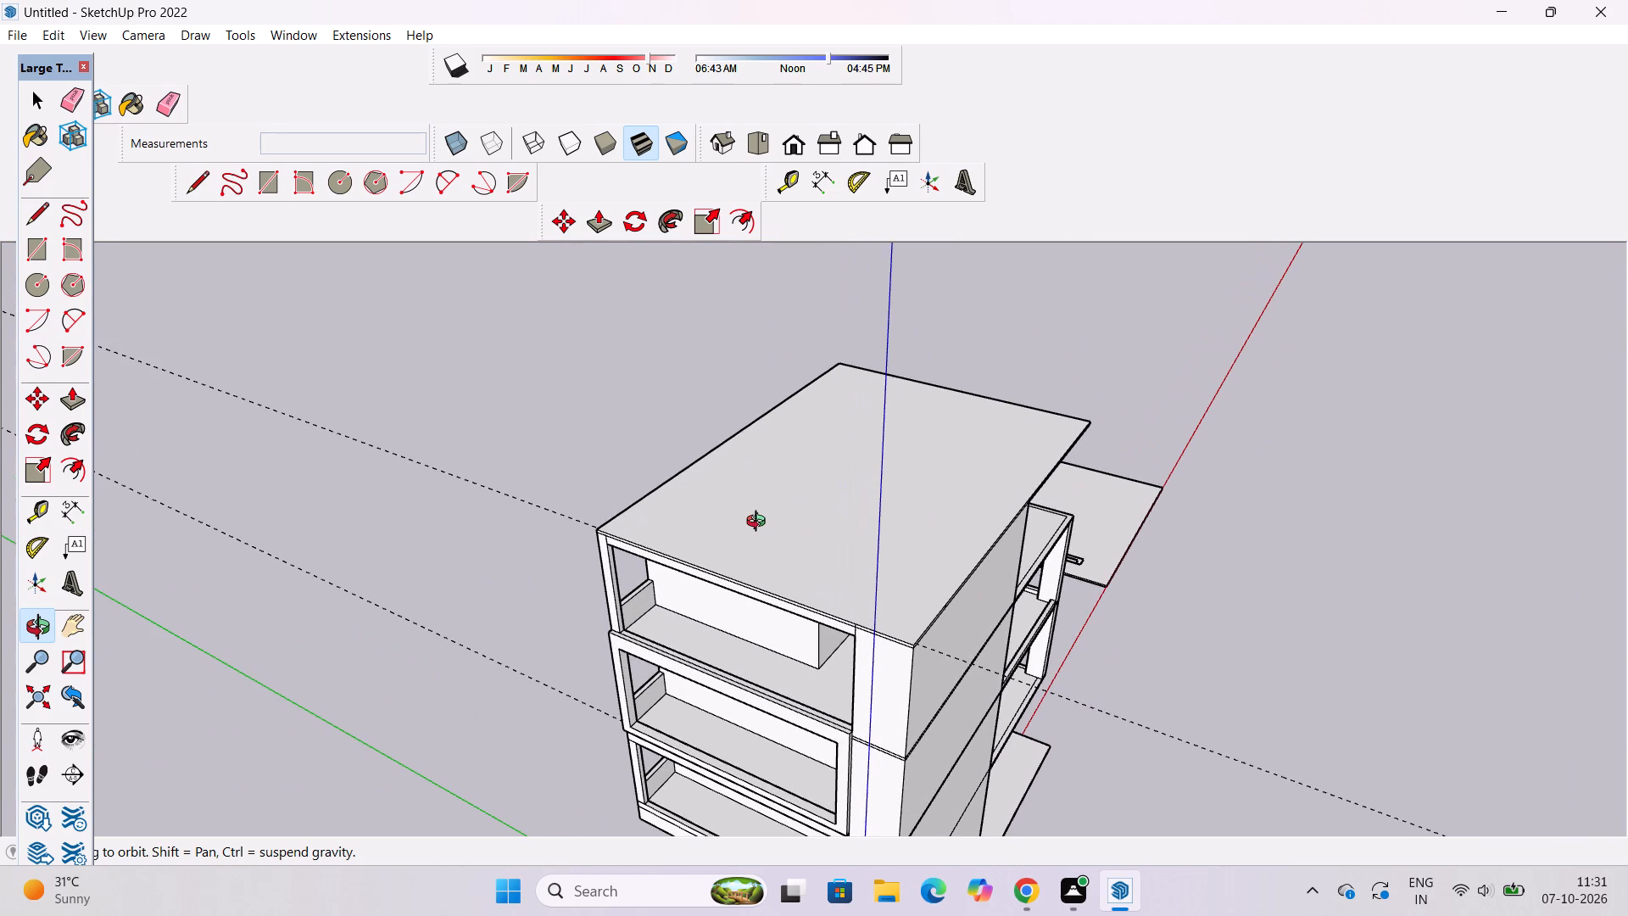
pyautogui.scroll(-2, 760, 523)
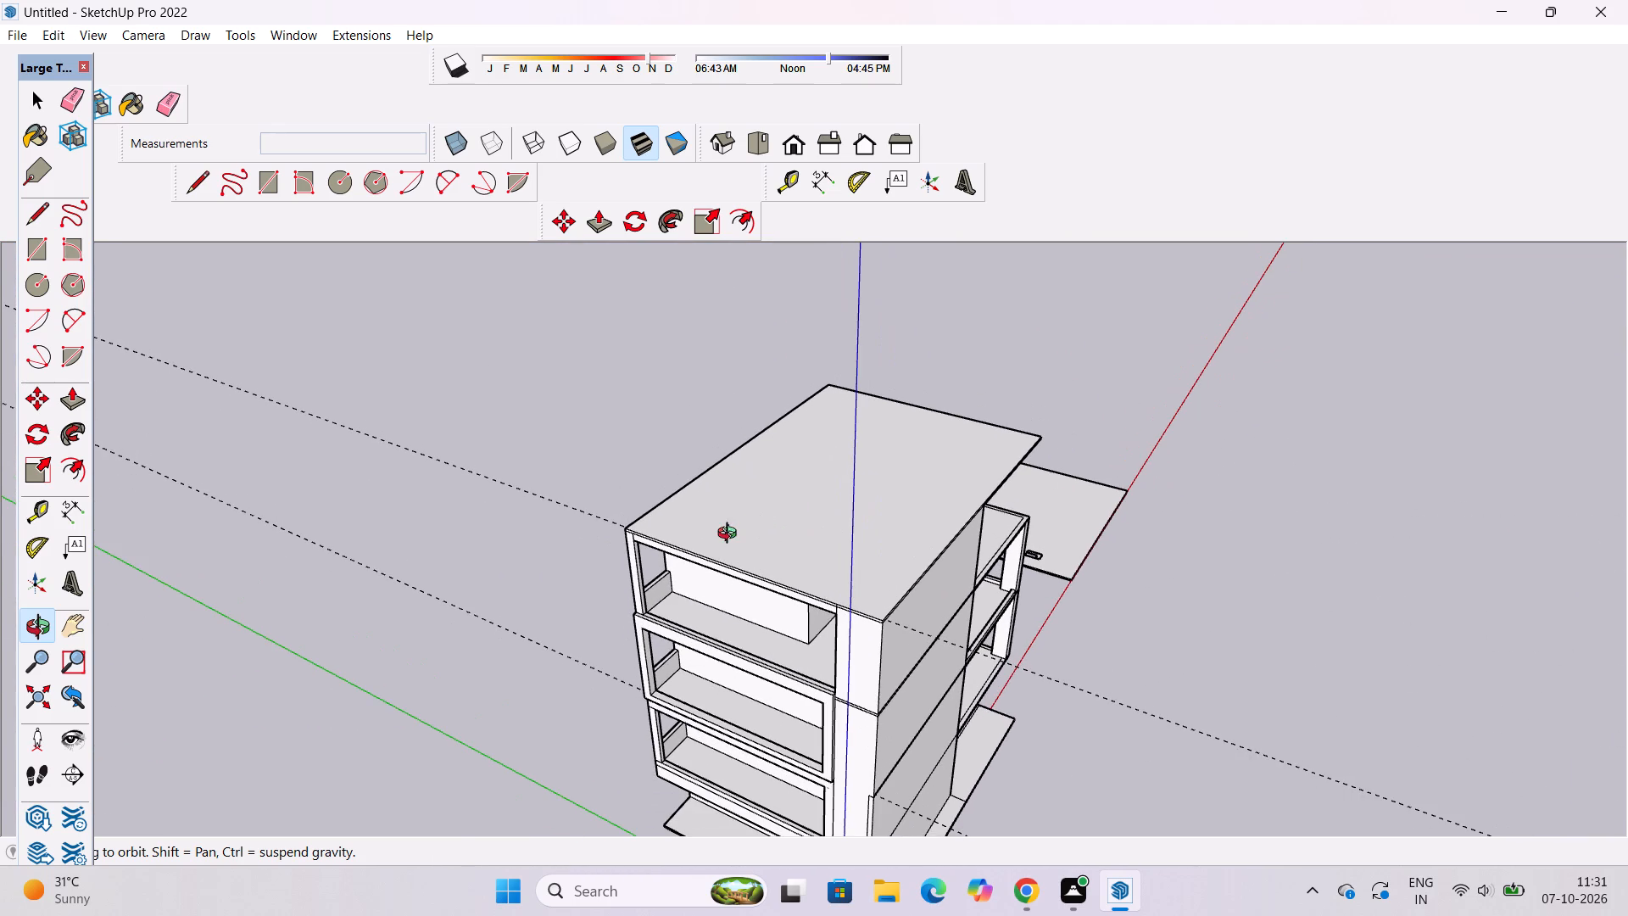
pyautogui.scroll(3, 730, 536)
pyautogui.moveTo(884, 546); pyautogui.dragTo(782, 511)
pyautogui.moveTo(839, 553); pyautogui.dragTo(716, 612)
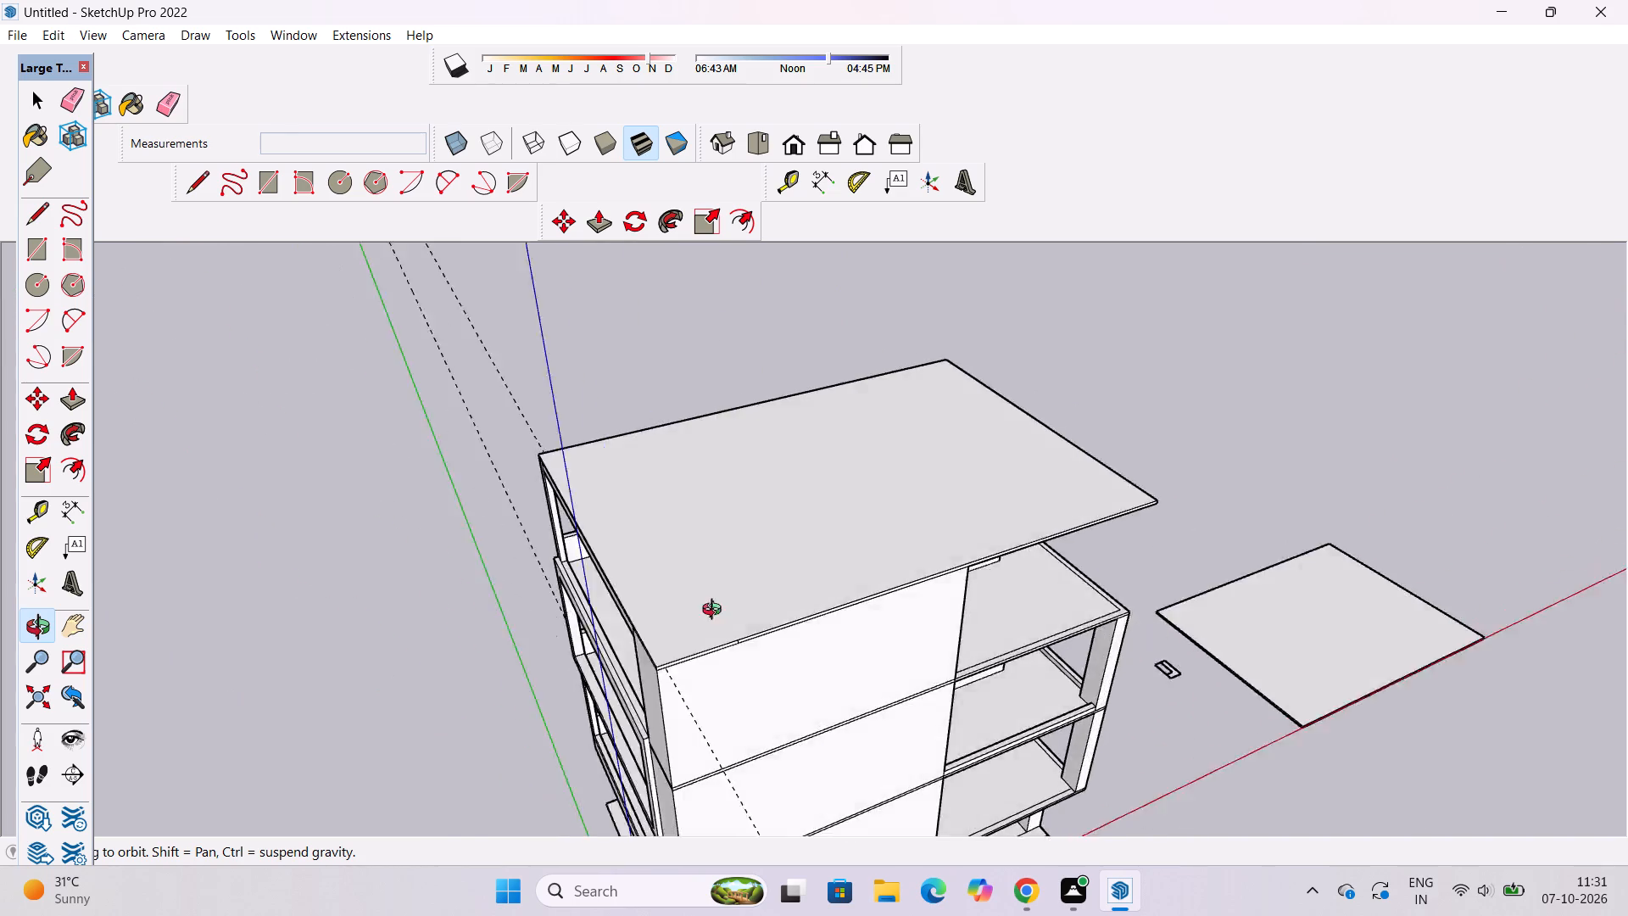
pyautogui.moveTo(716, 612); pyautogui.dragTo(539, 709)
pyautogui.keyDown('shift'); pyautogui.moveTo(560, 707); pyautogui.dragTo(561, 654); pyautogui.keyUp('shift')
pyautogui.moveTo(532, 612); pyautogui.dragTo(875, 589)
pyautogui.keyDown('shift'); pyautogui.moveTo(752, 608); pyautogui.dragTo(980, 769); pyautogui.keyUp('shift')
# Erase the two dashed guide lines running past the building's front.
pyautogui.scroll(-3, 886, 726)
pyautogui.moveTo(810, 757); pyautogui.dragTo(1013, 706)
pyautogui.scroll(2, 876, 697)
pyautogui.keyDown('shift'); pyautogui.moveTo(875, 693); pyautogui.dragTo(862, 588); pyautogui.keyUp('shift')
pyautogui.press('e')
pyautogui.moveTo(743, 400); pyautogui.dragTo(740, 410)
pyautogui.moveTo(708, 449); pyautogui.dragTo(685, 522)
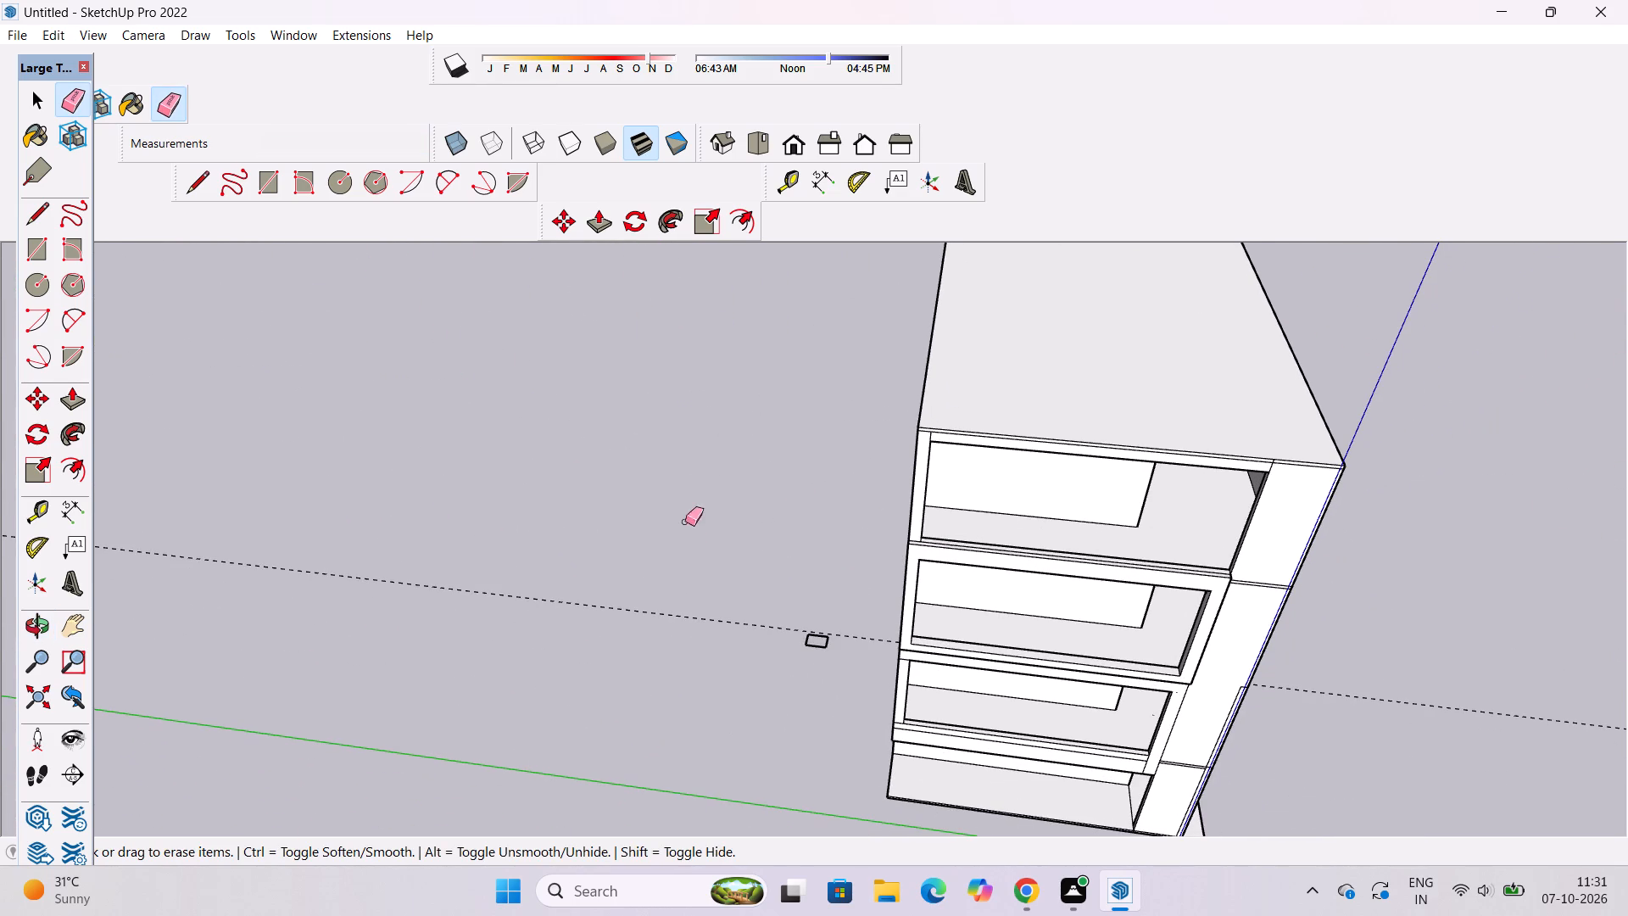
pyautogui.moveTo(685, 522); pyautogui.dragTo(669, 628)
pyautogui.press('space')
# Examine the building's front balconies, plain side wall and rear balconies beneath the overhanging roof slab.
pyautogui.press('o')
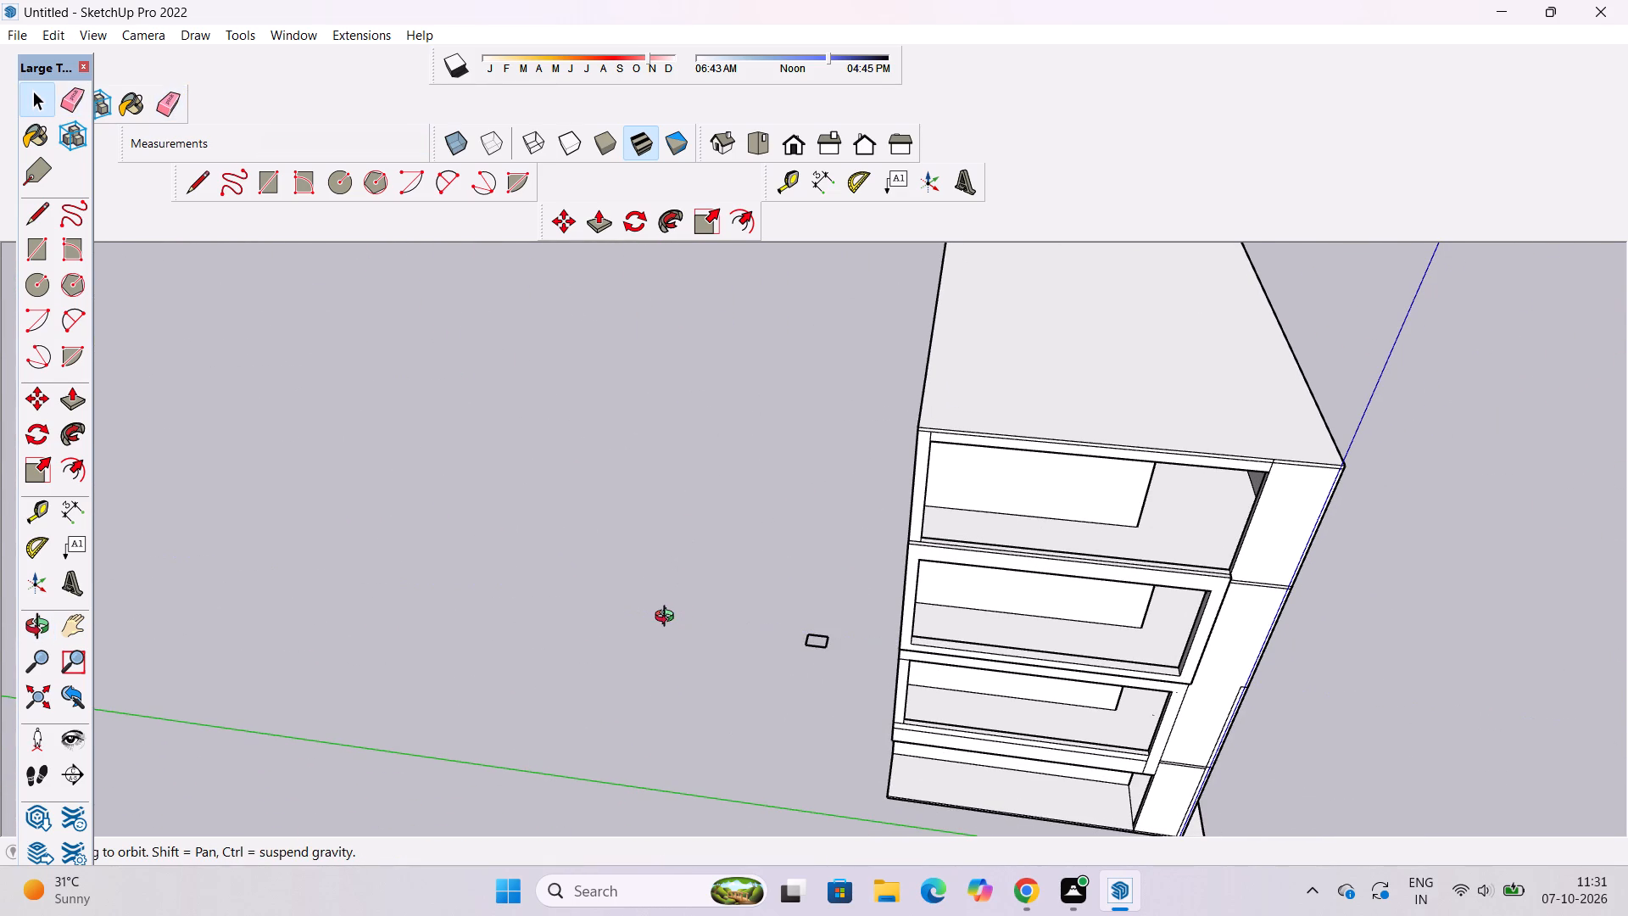
pyautogui.scroll(-1, 670, 625)
pyautogui.moveTo(777, 679); pyautogui.dragTo(733, 560)
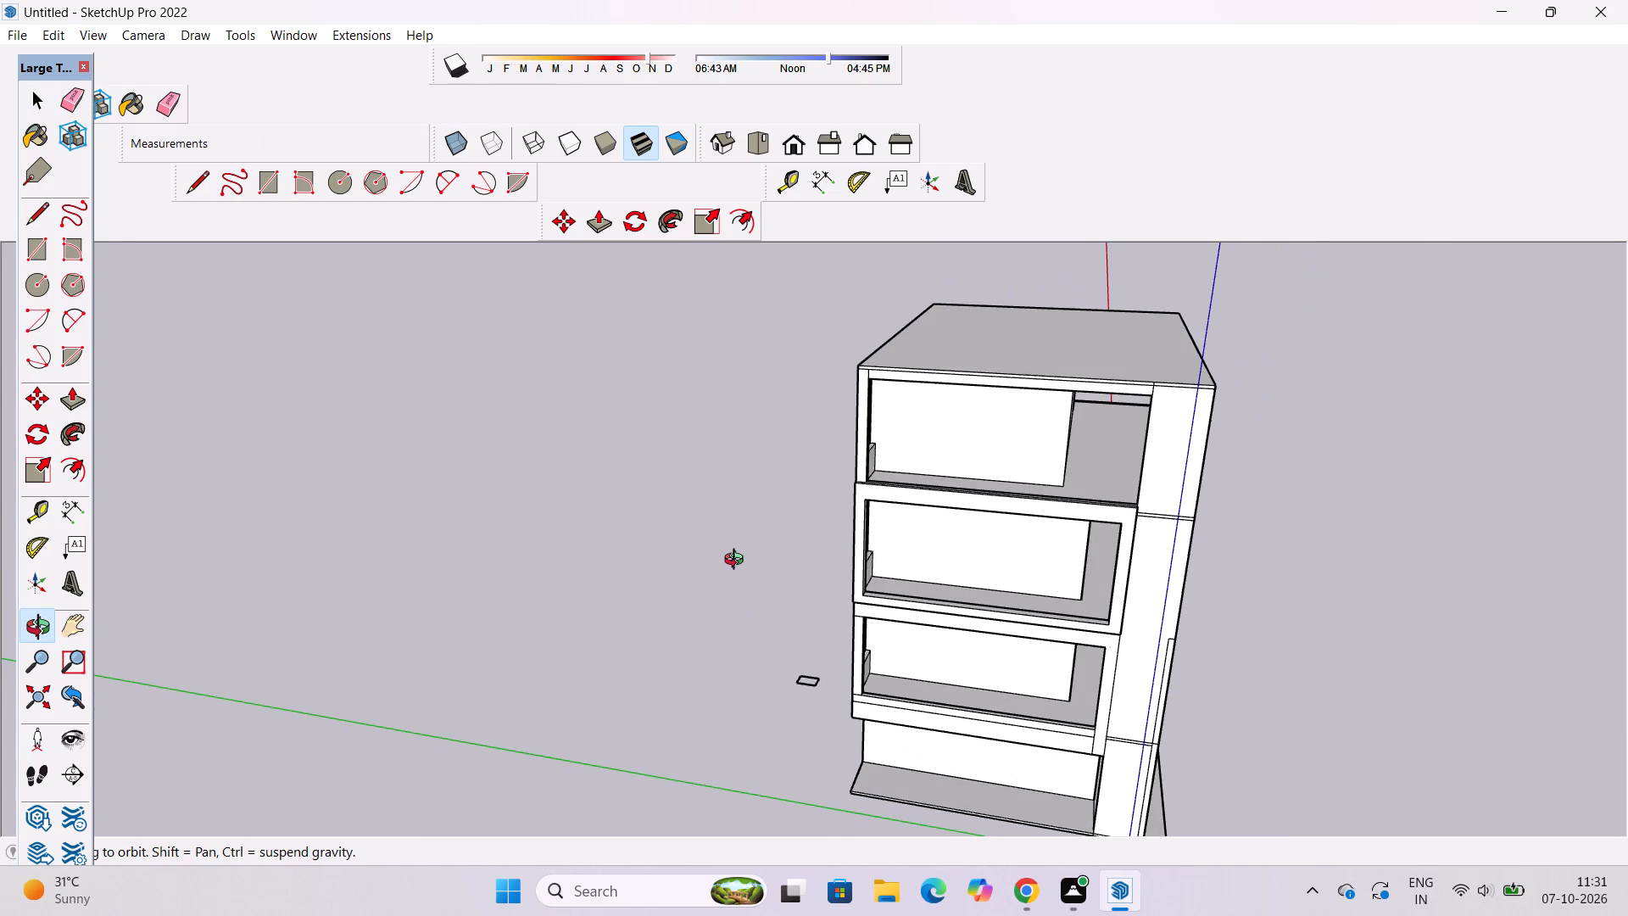
pyautogui.keyDown('shift'); pyautogui.moveTo(780, 570); pyautogui.dragTo(733, 601); pyautogui.keyUp('shift')
pyautogui.keyDown('shift'); pyautogui.moveTo(856, 612); pyautogui.dragTo(773, 611); pyautogui.keyUp('shift')
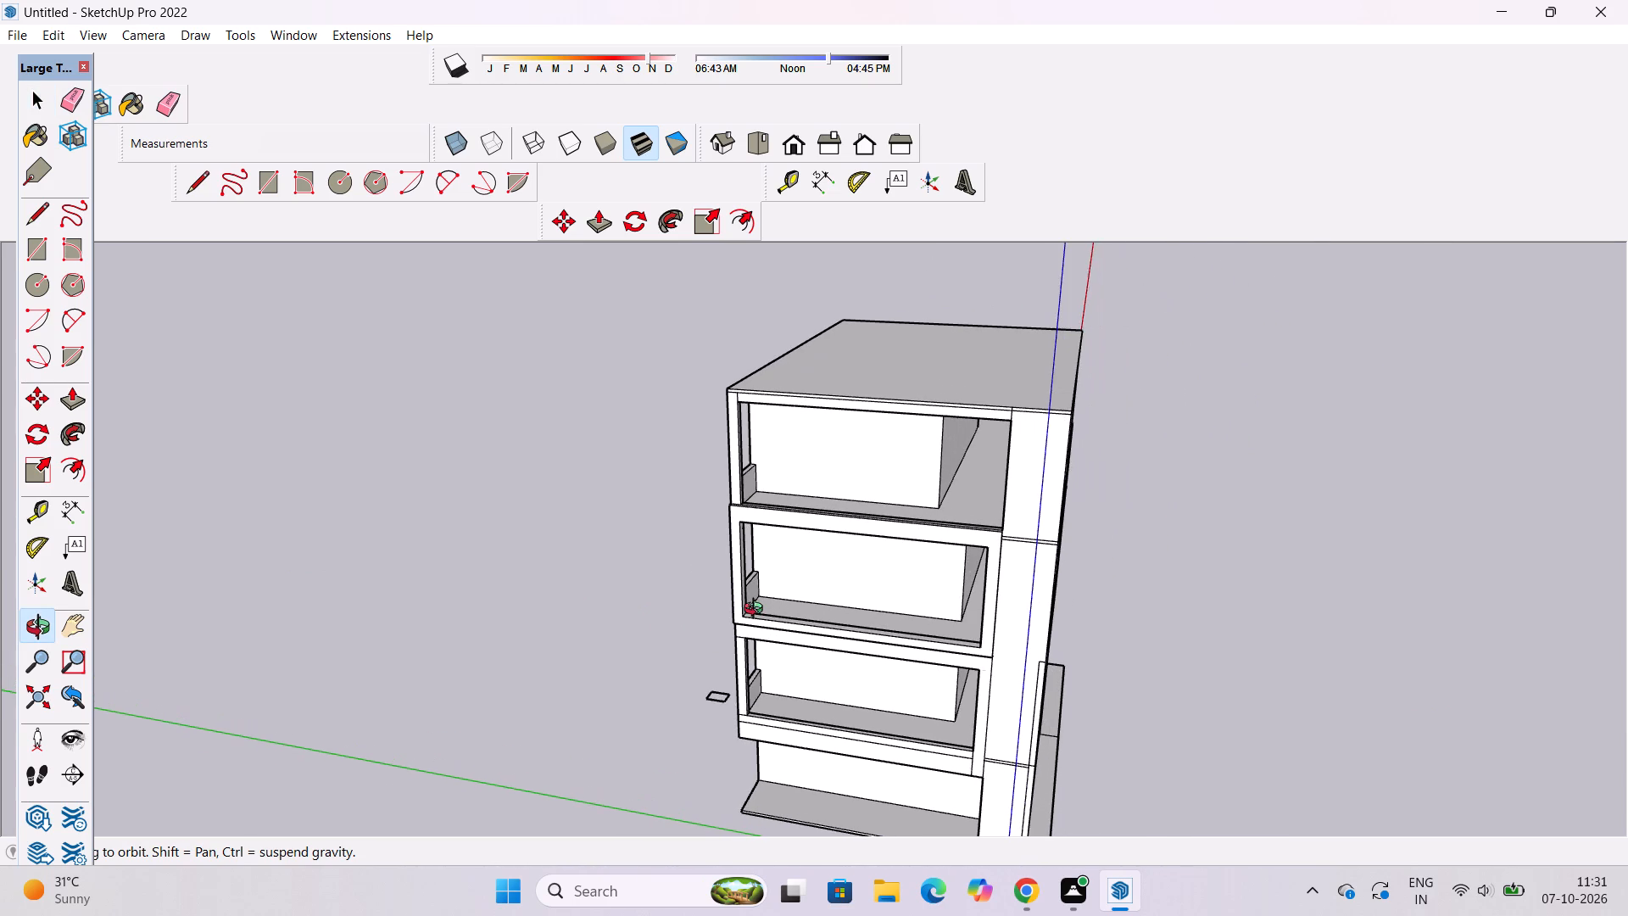
pyautogui.keyDown('shift'); pyautogui.moveTo(752, 612); pyautogui.dragTo(685, 635); pyautogui.keyUp('shift')
pyautogui.moveTo(645, 641); pyautogui.dragTo(739, 651)
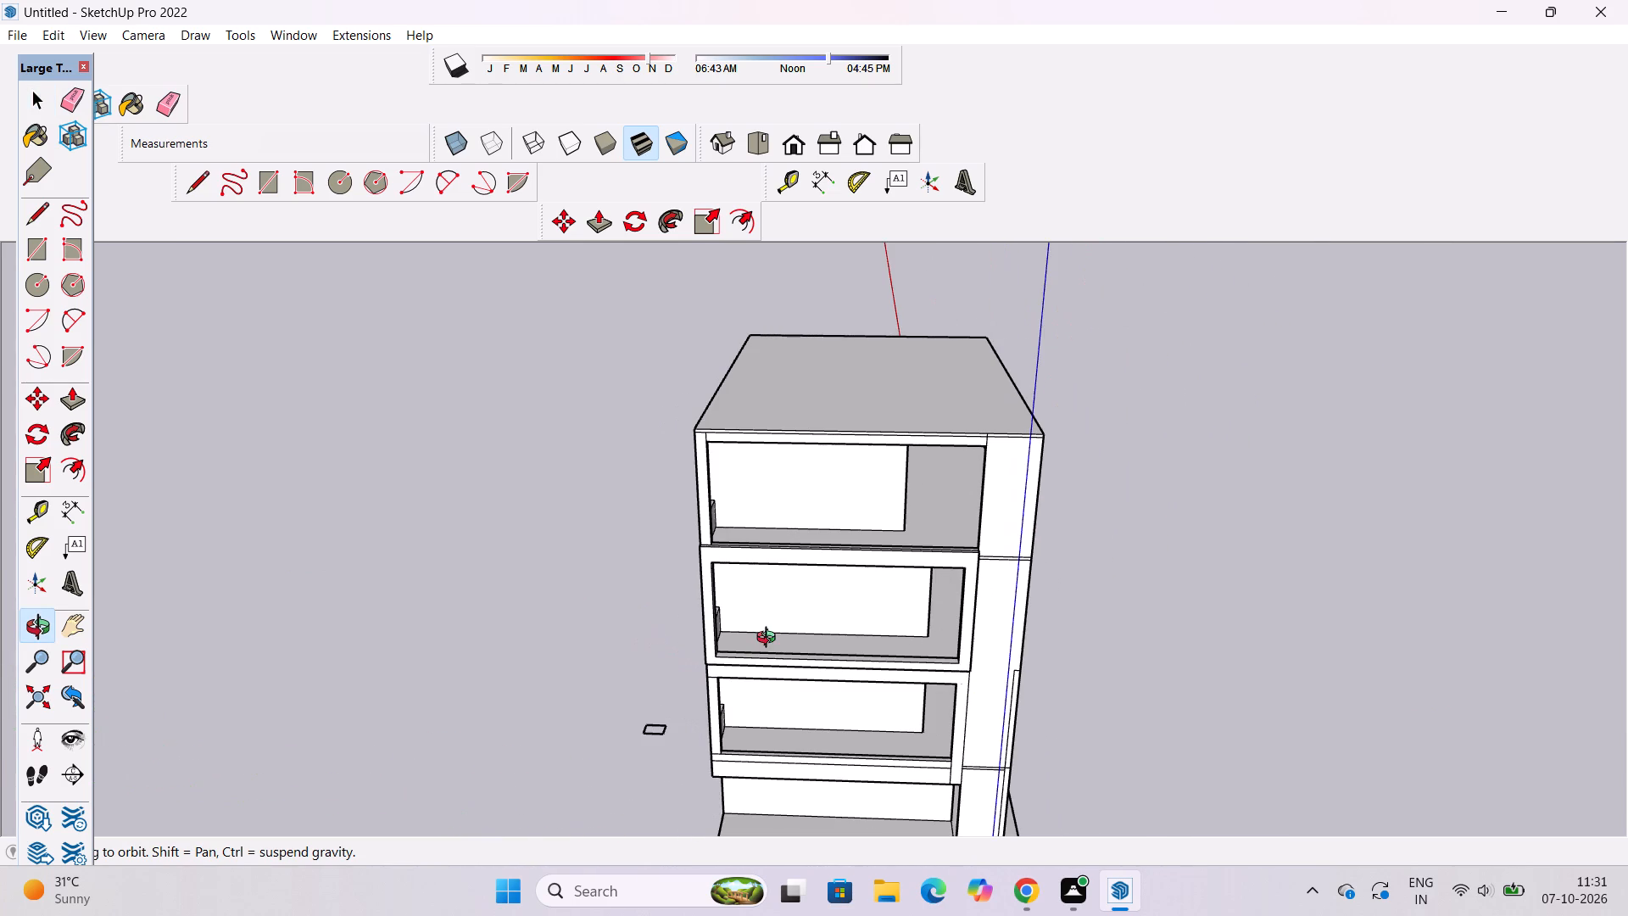
pyautogui.moveTo(949, 620); pyautogui.dragTo(659, 559)
pyautogui.click(652, 559)
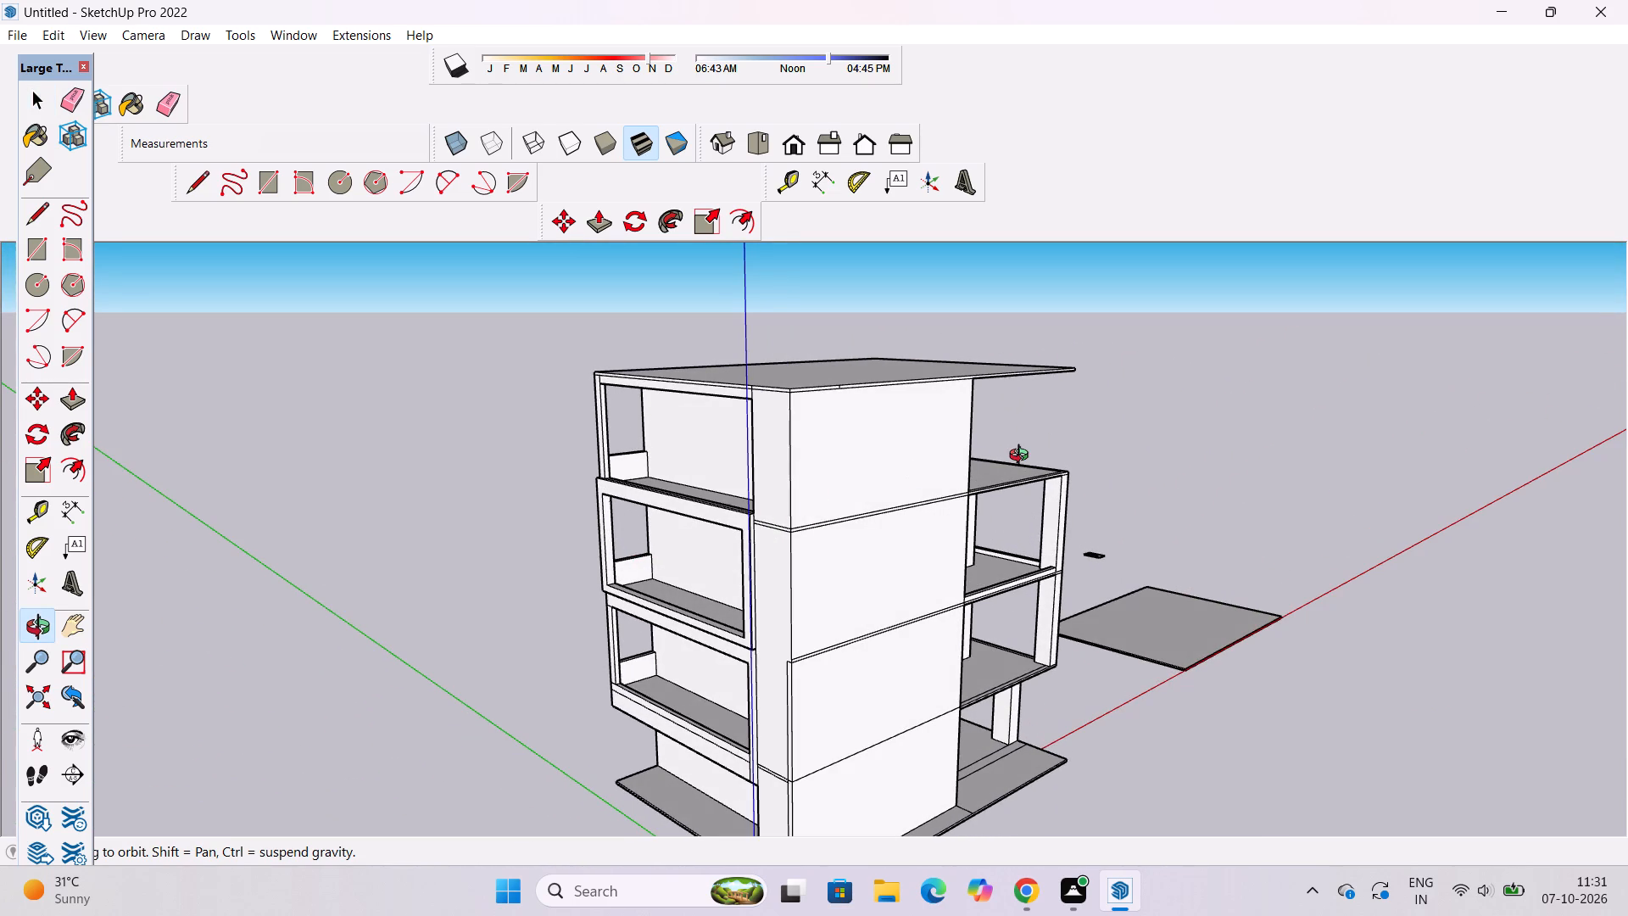
pyautogui.moveTo(1022, 460); pyautogui.dragTo(1016, 473)
pyautogui.keyDown('shift'); pyautogui.moveTo(1016, 473); pyautogui.dragTo(880, 495); pyautogui.keyUp('shift')
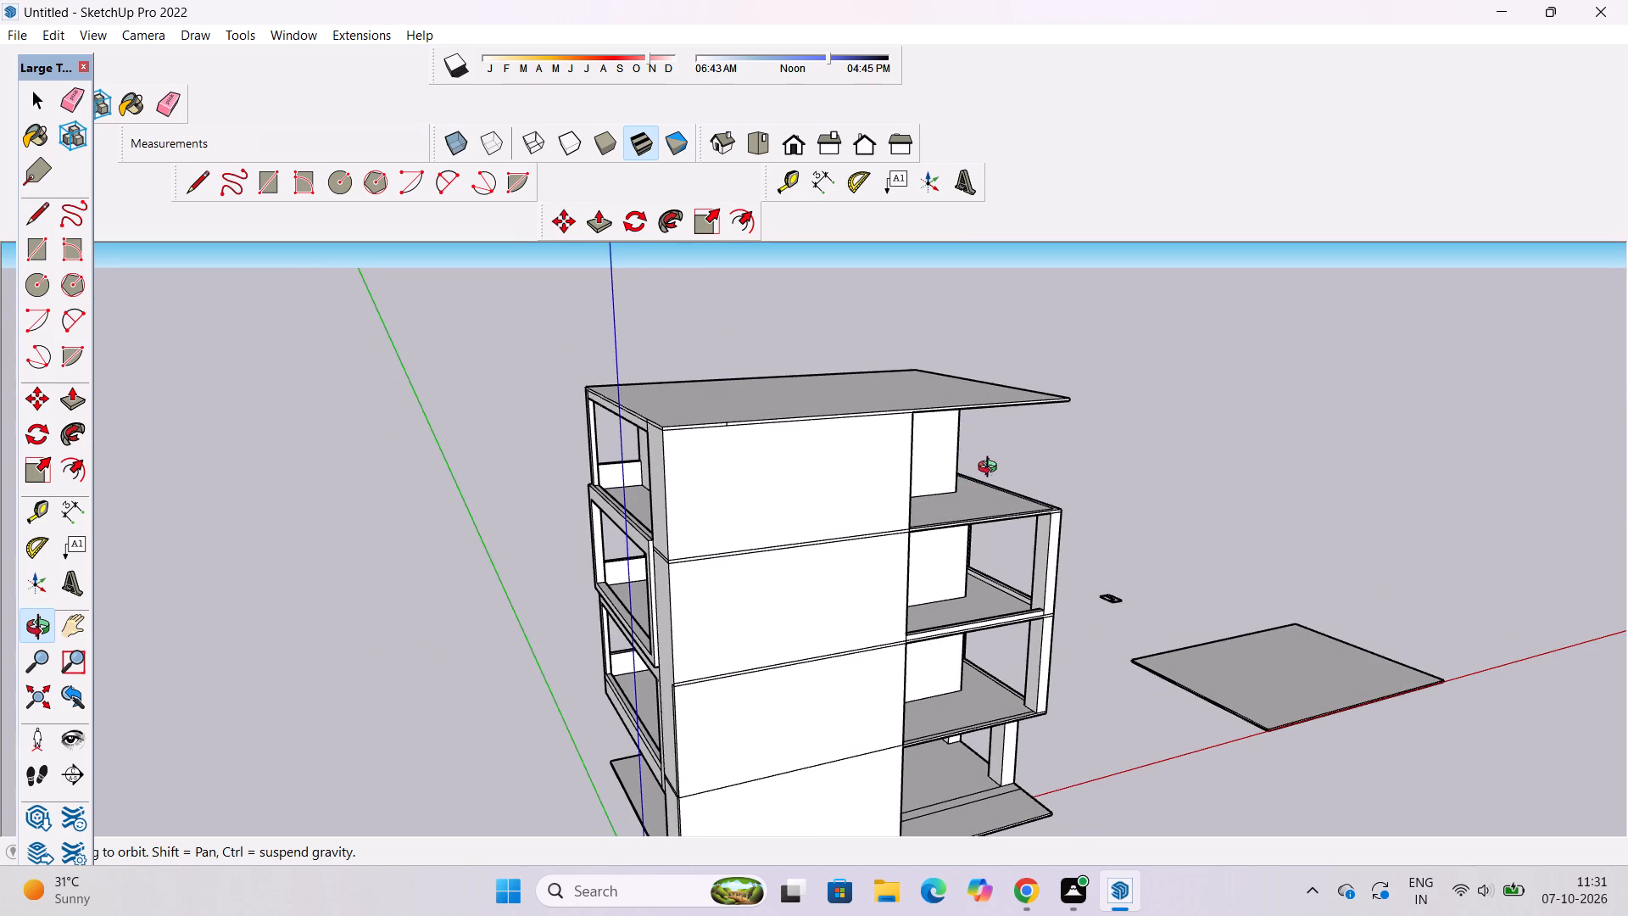
pyautogui.keyDown('shift'); pyautogui.moveTo(1016, 481); pyautogui.dragTo(1027, 526); pyautogui.keyUp('shift')
pyautogui.keyDown('shift'); pyautogui.moveTo(1133, 477); pyautogui.dragTo(894, 495); pyautogui.keyUp('shift')
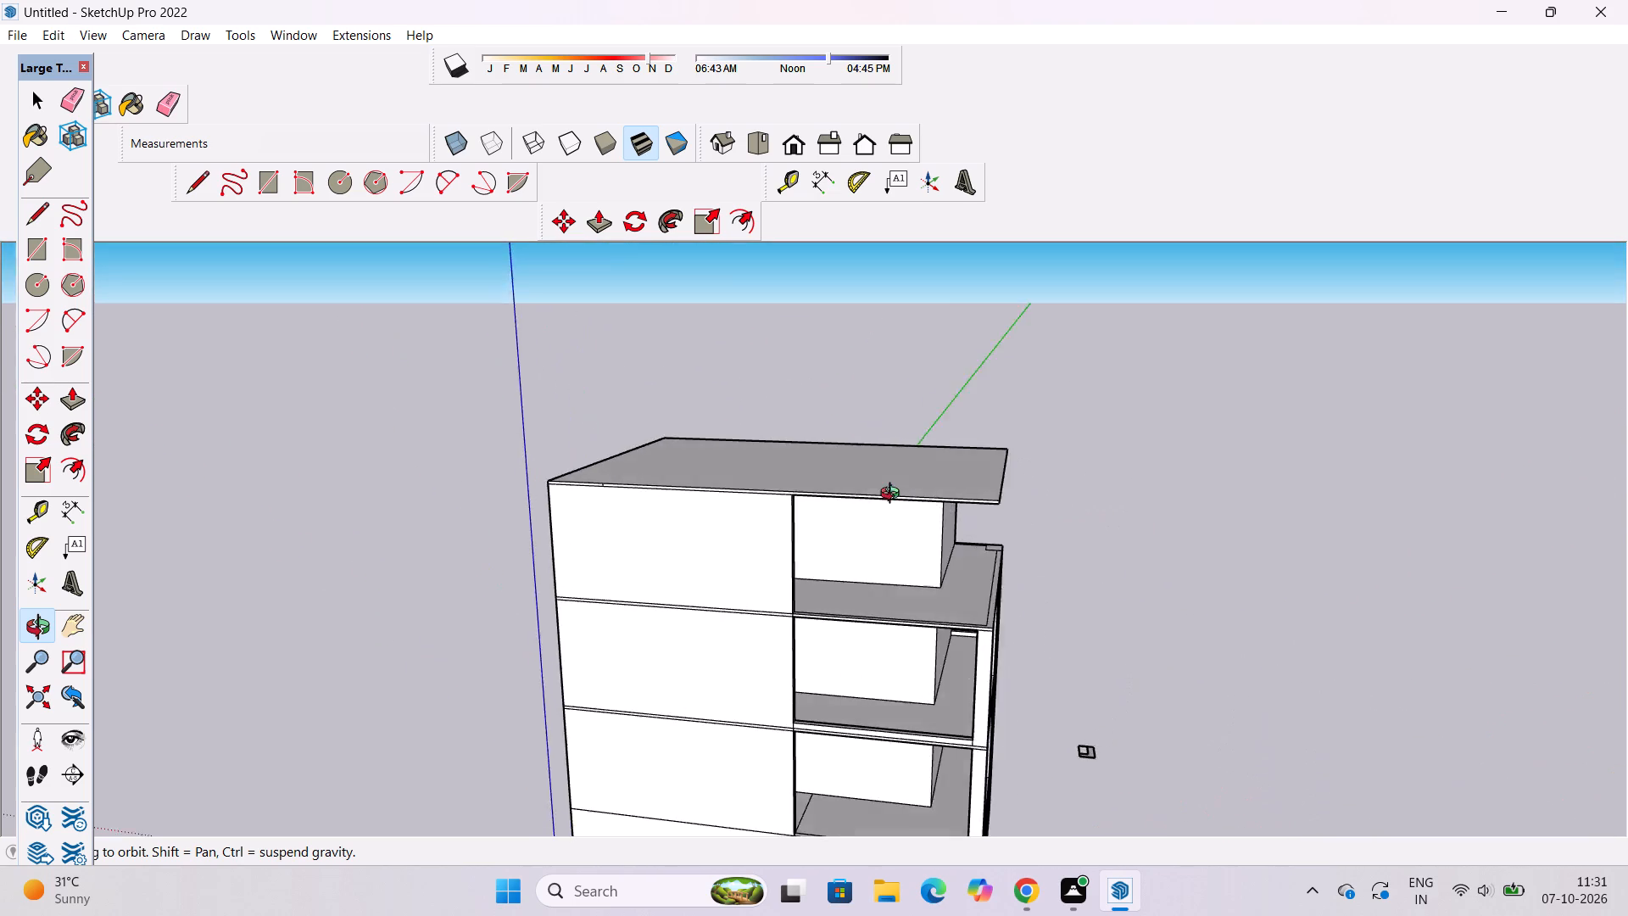
# Examine the plain side wall, the overhanging roof and the stacked rear balconies from the side, from below and from above.
pyautogui.keyDown('shift'); pyautogui.moveTo(894, 495); pyautogui.dragTo(821, 436); pyautogui.keyUp('shift')
pyautogui.scroll(-6, 841, 376)
pyautogui.moveTo(814, 551); pyautogui.dragTo(903, 532)
pyautogui.keyDown('shift'); pyautogui.moveTo(828, 489); pyautogui.dragTo(735, 480); pyautogui.keyUp('shift')
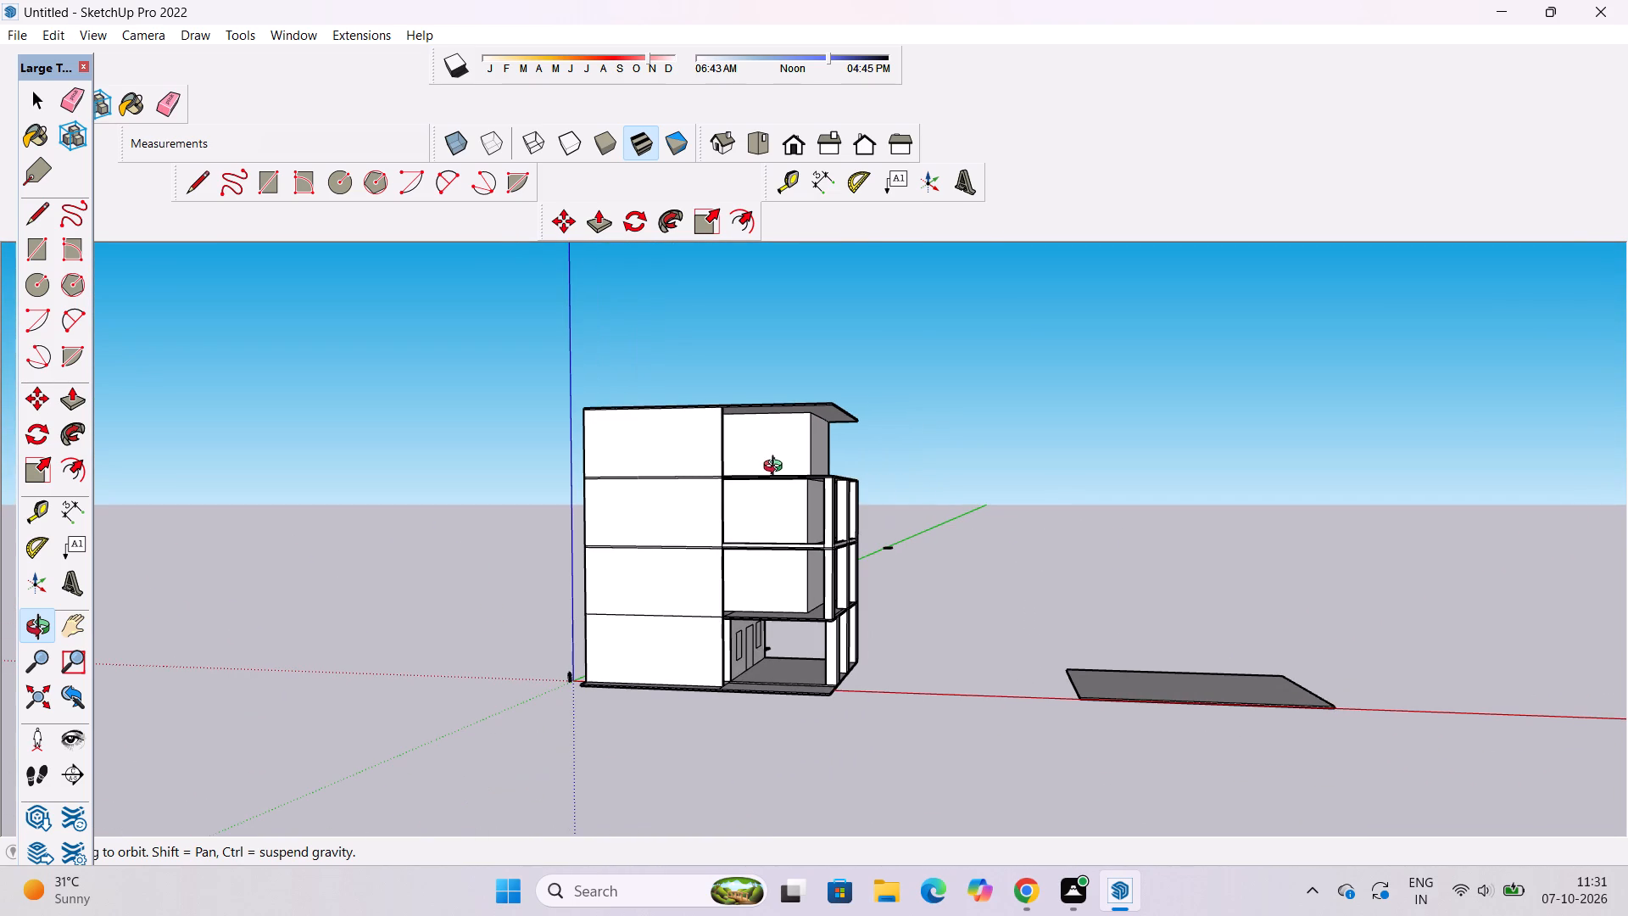
pyautogui.scroll(-4, 814, 522)
pyautogui.scroll(4, 814, 522)
pyautogui.scroll(-2, 814, 522)
pyautogui.moveTo(810, 512); pyautogui.dragTo(850, 610)
pyautogui.scroll(10, 868, 466)
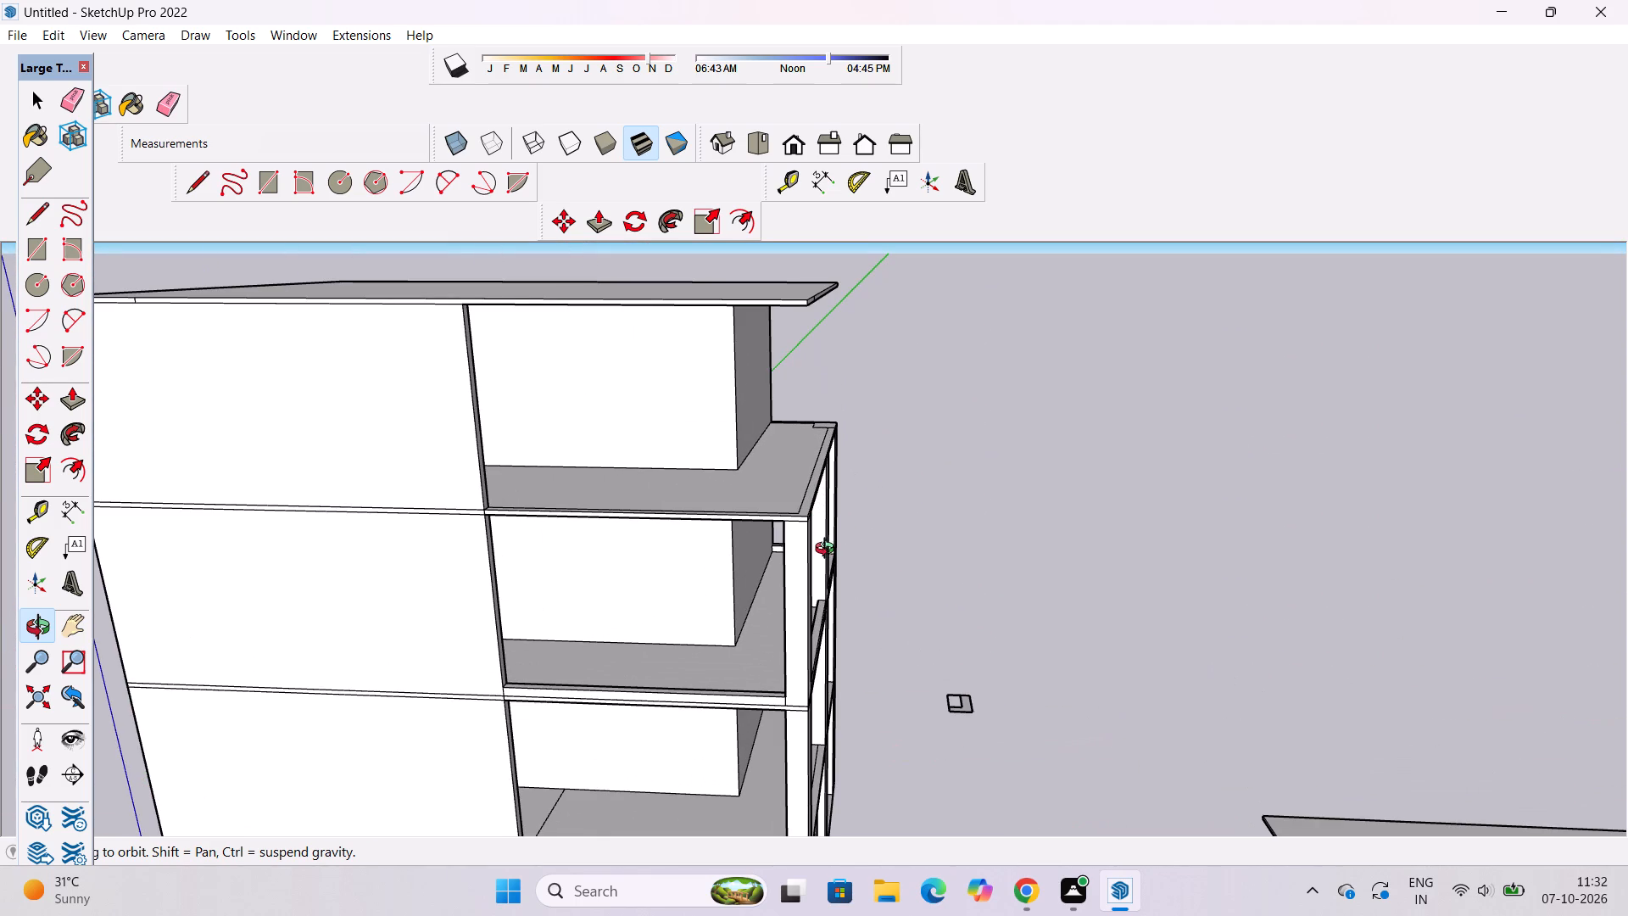
pyautogui.keyDown('shift'); pyautogui.moveTo(822, 555); pyautogui.dragTo(814, 557); pyautogui.keyUp('shift')
pyautogui.moveTo(800, 564); pyautogui.dragTo(860, 567)
pyautogui.keyDown('shift'); pyautogui.moveTo(860, 567); pyautogui.dragTo(824, 616); pyautogui.keyUp('shift')
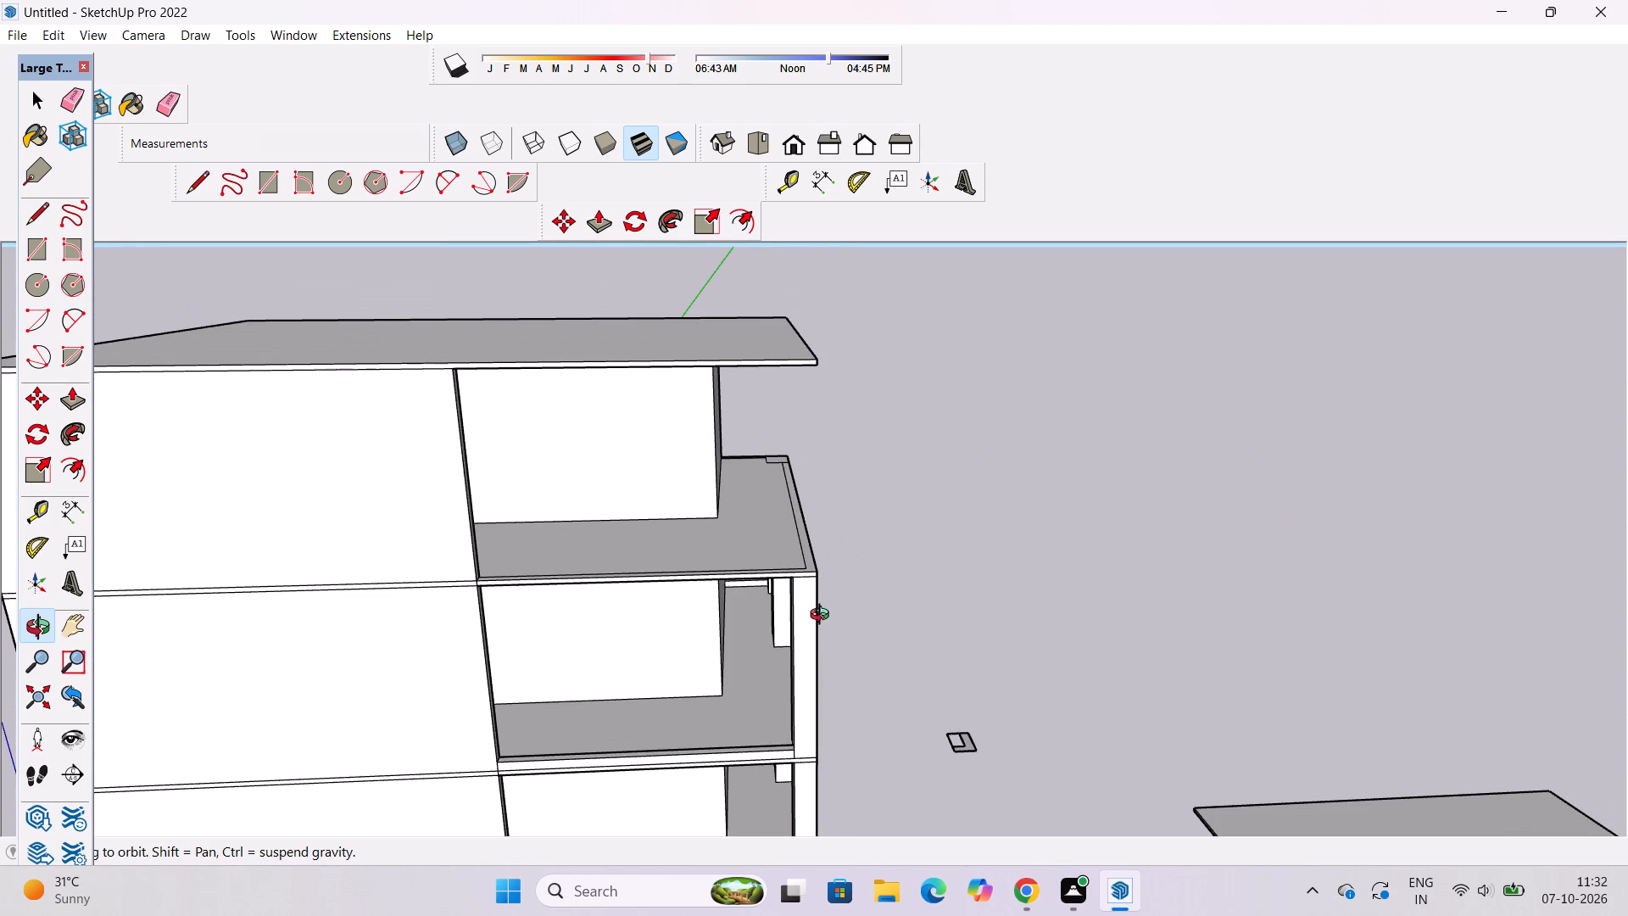
# Push/Pull the narrow strip under the slab between the two framed rear balconies downward by 3' on their side edge.
pyautogui.scroll(3, 811, 633)
pyautogui.moveTo(807, 639); pyautogui.dragTo(780, 517)
pyautogui.keyDown('shift'); pyautogui.moveTo(716, 524); pyautogui.dragTo(783, 590); pyautogui.keyUp('shift')
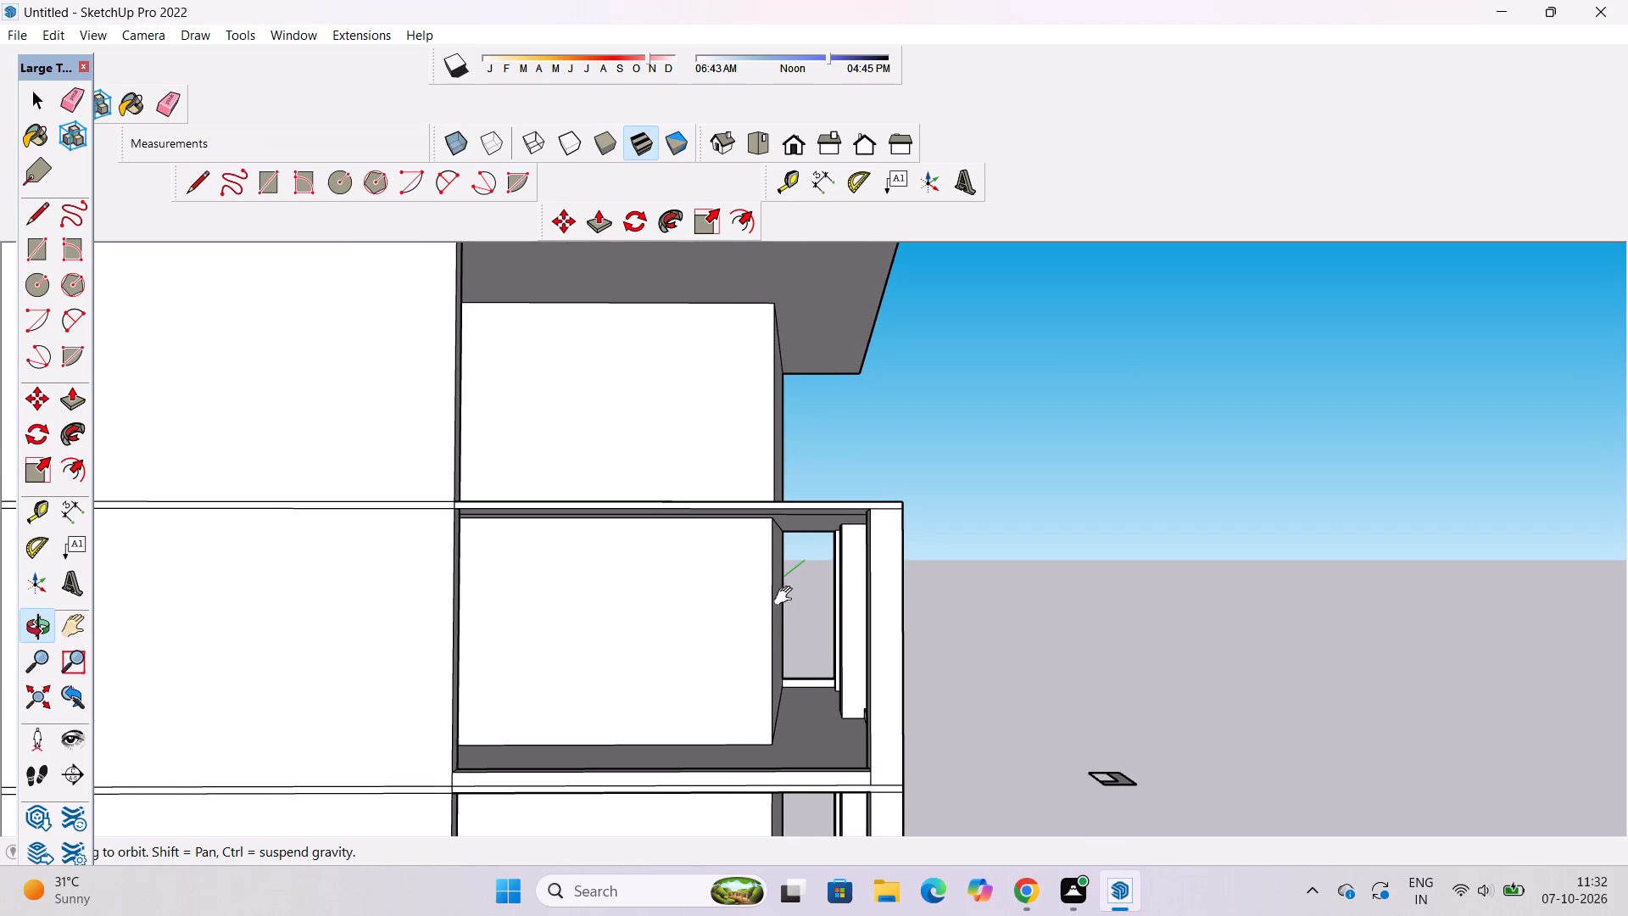
pyautogui.moveTo(790, 644); pyautogui.dragTo(755, 356)
pyautogui.scroll(3, 447, 424)
pyautogui.keyDown('shift'); pyautogui.moveTo(447, 426); pyautogui.dragTo(433, 531); pyautogui.keyUp('shift')
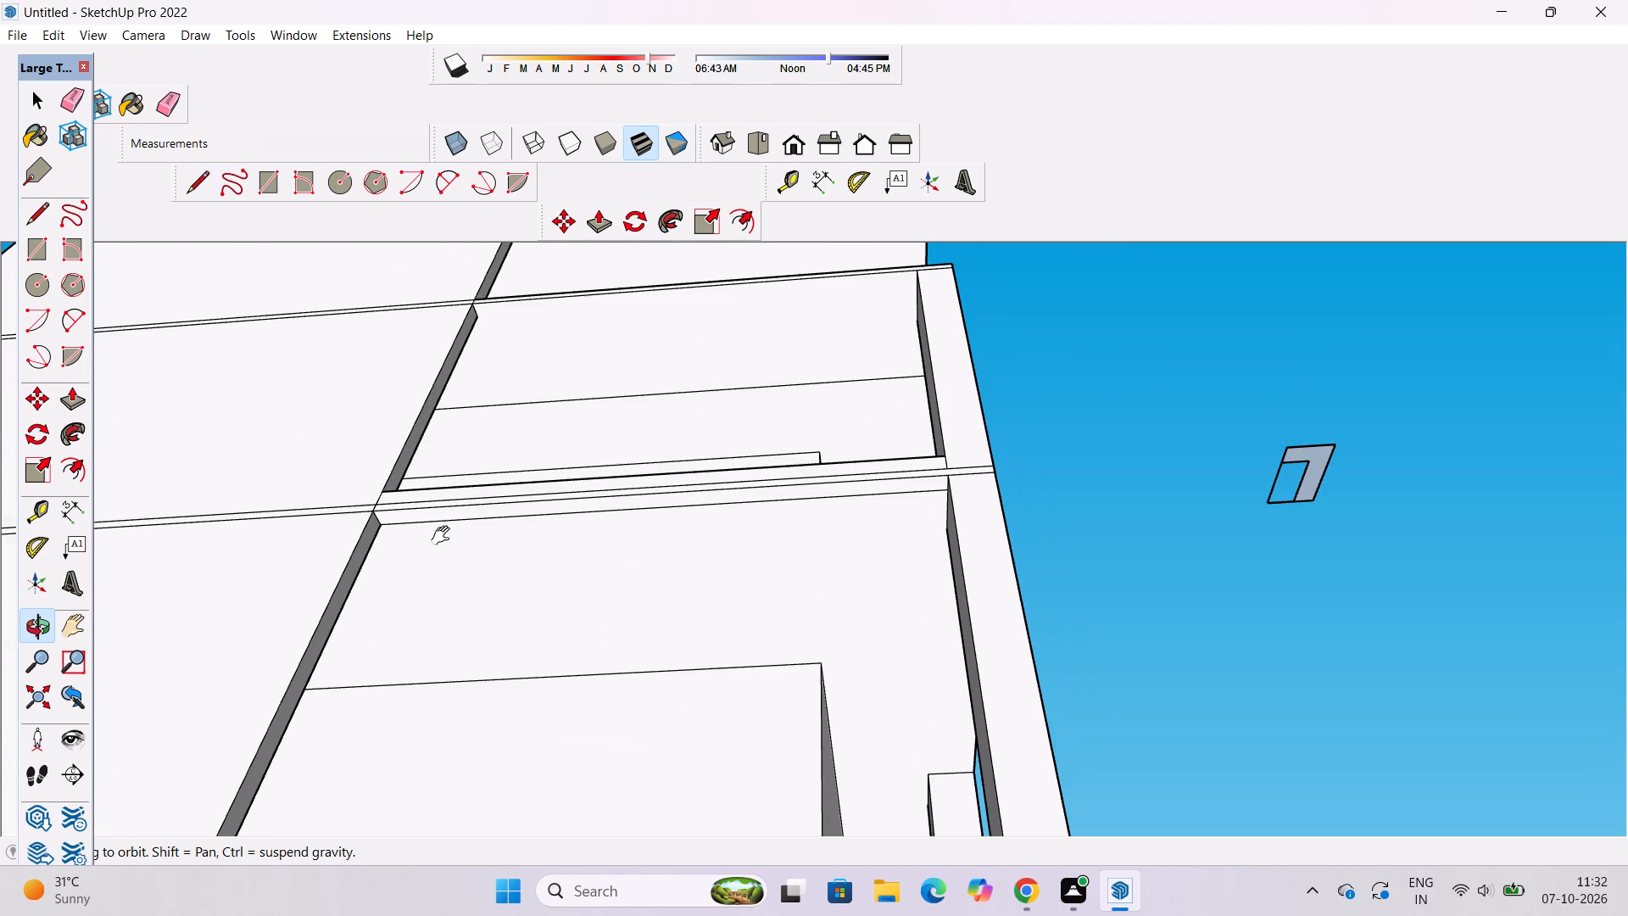
pyautogui.keyDown('shift'); pyautogui.moveTo(494, 531); pyautogui.dragTo(501, 600); pyautogui.keyUp('shift')
pyautogui.scroll(3, 549, 621)
pyautogui.moveTo(563, 637); pyautogui.dragTo(576, 651)
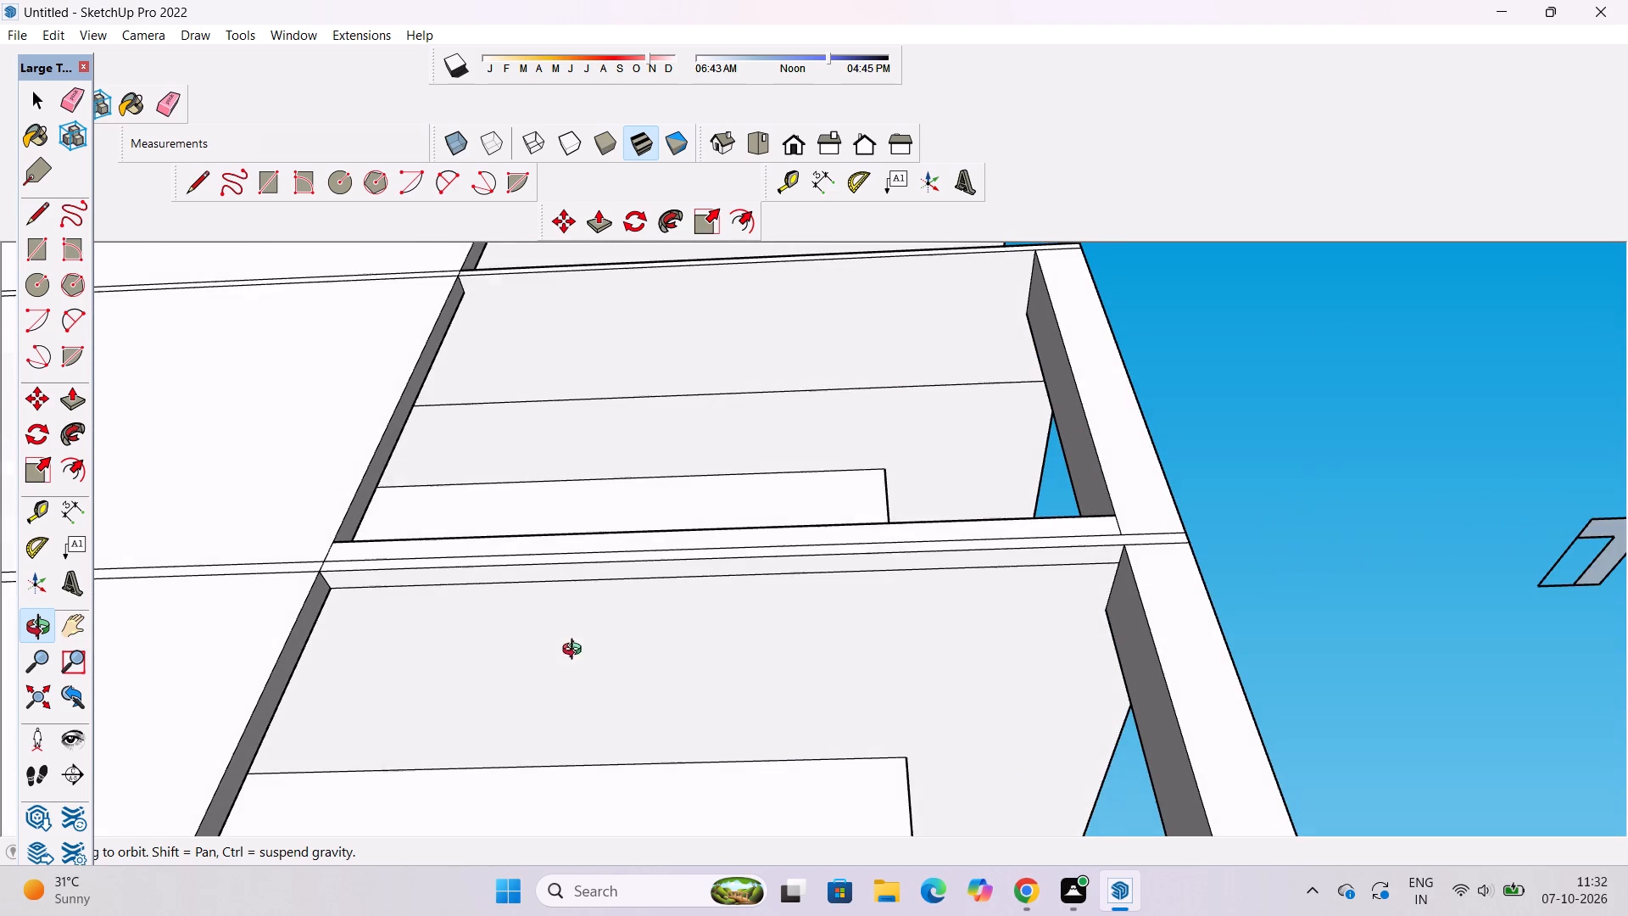
pyautogui.moveTo(576, 651); pyautogui.dragTo(577, 652)
pyautogui.press('p')
pyautogui.scroll(3, 700, 592)
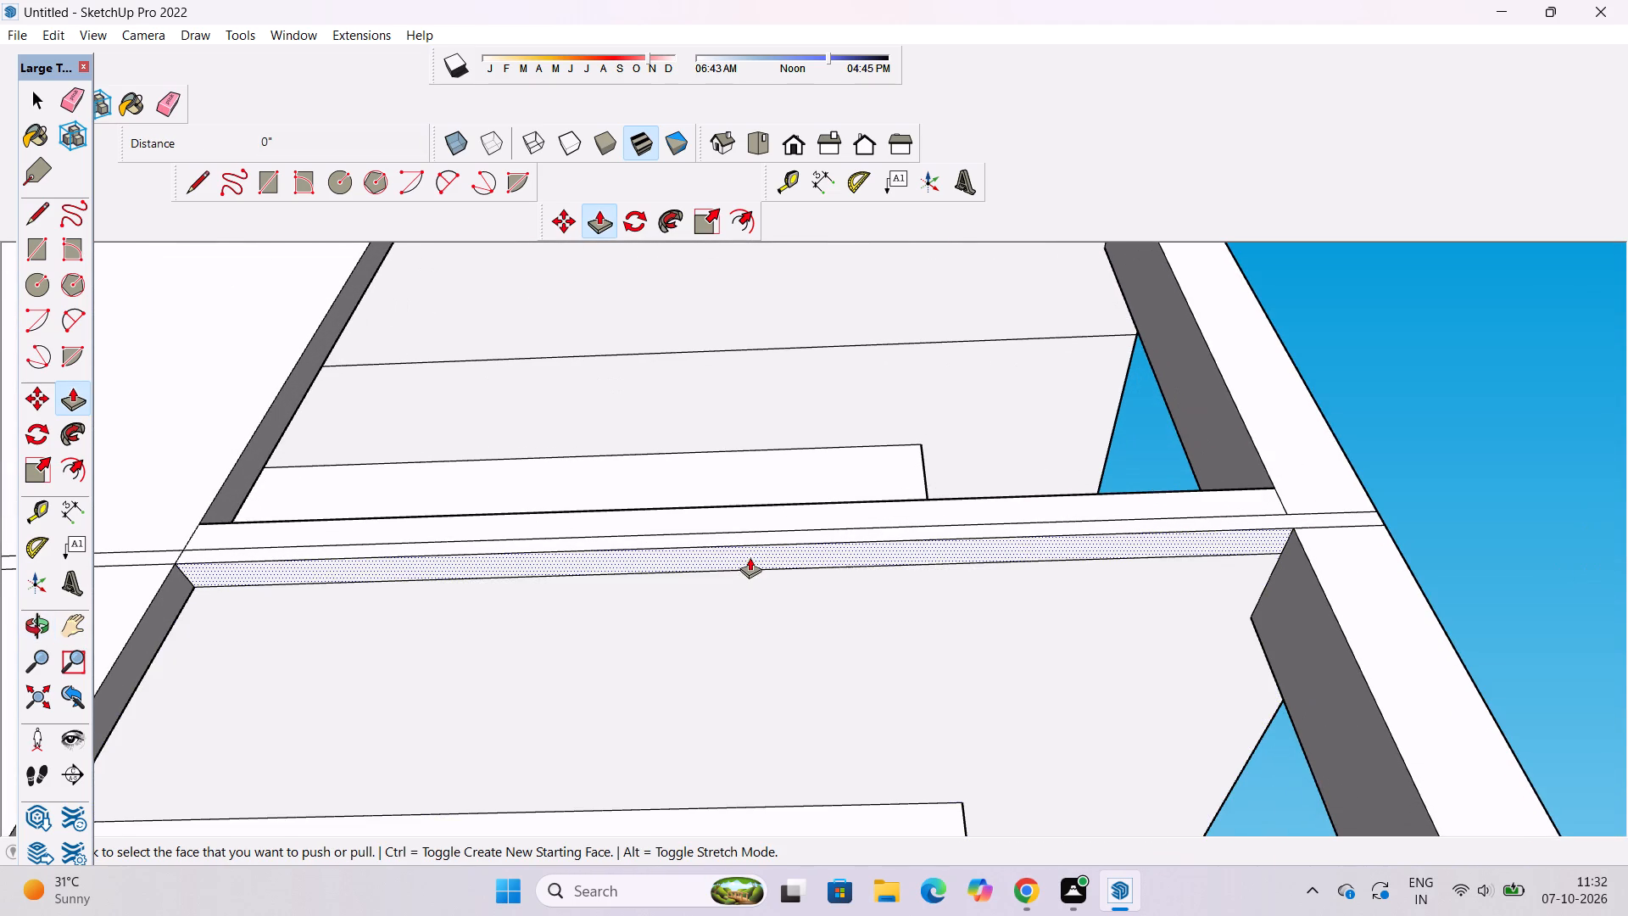
pyautogui.click(750, 557)
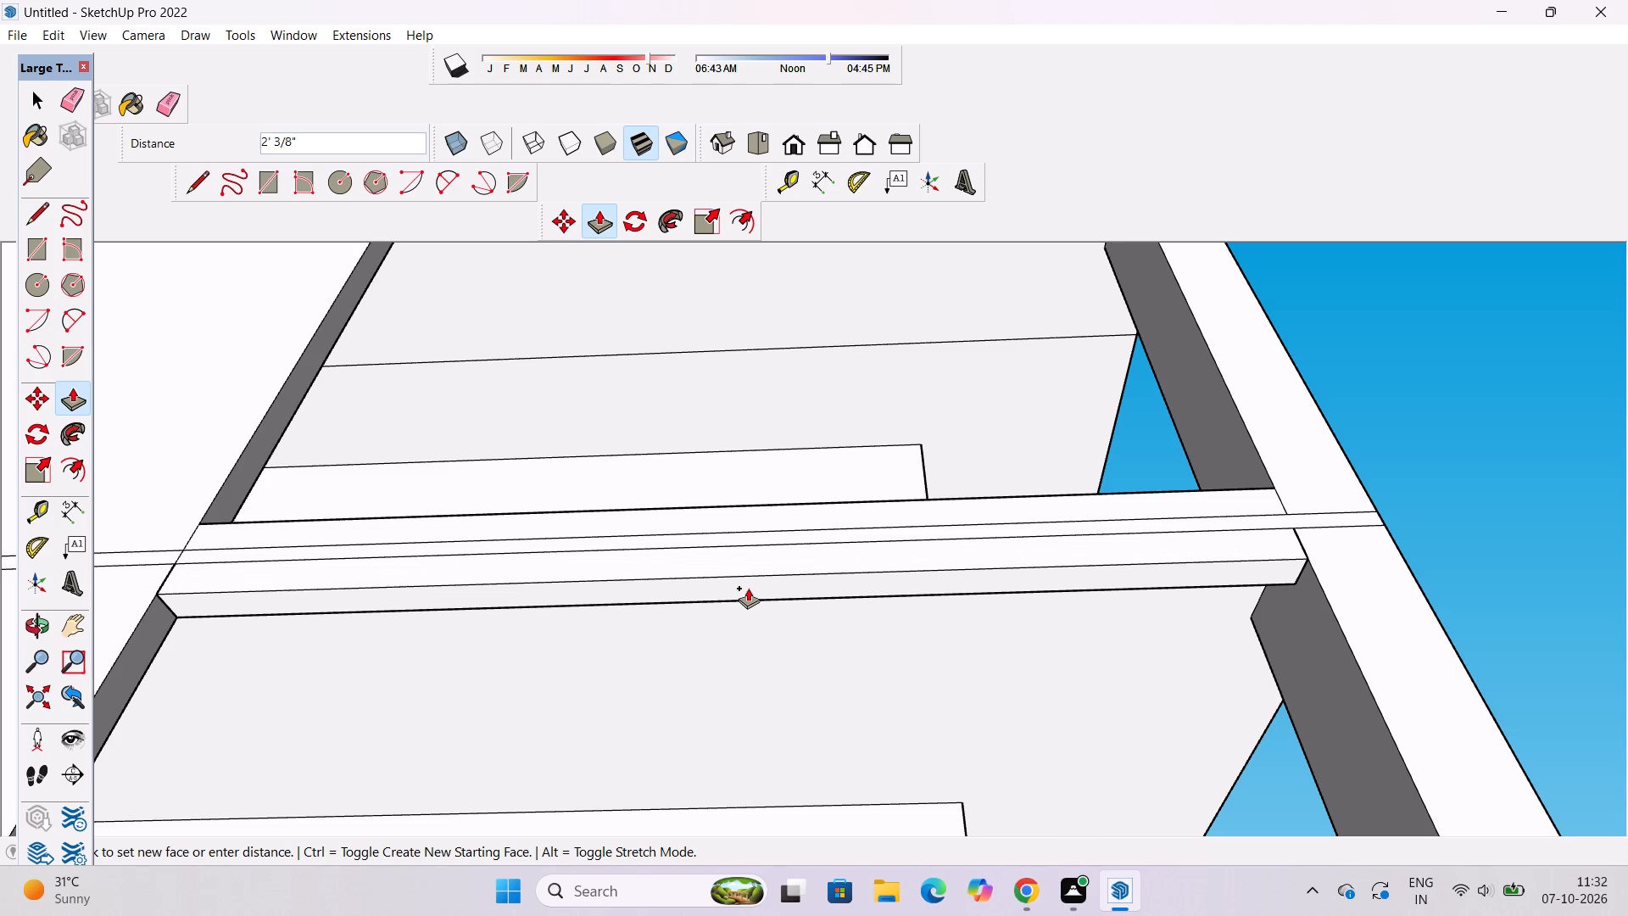
pyautogui.write("3'")
pyautogui.press('Return')
# Erase the short vertical lines where the rear balconies' new side beam meets the corner post.
pyautogui.press('o')
pyautogui.scroll(-7, 696, 402)
pyautogui.moveTo(712, 424); pyautogui.dragTo(769, 617)
pyautogui.keyDown('shift'); pyautogui.moveTo(770, 618); pyautogui.dragTo(766, 565); pyautogui.keyUp('shift')
pyautogui.moveTo(764, 562); pyautogui.dragTo(726, 621)
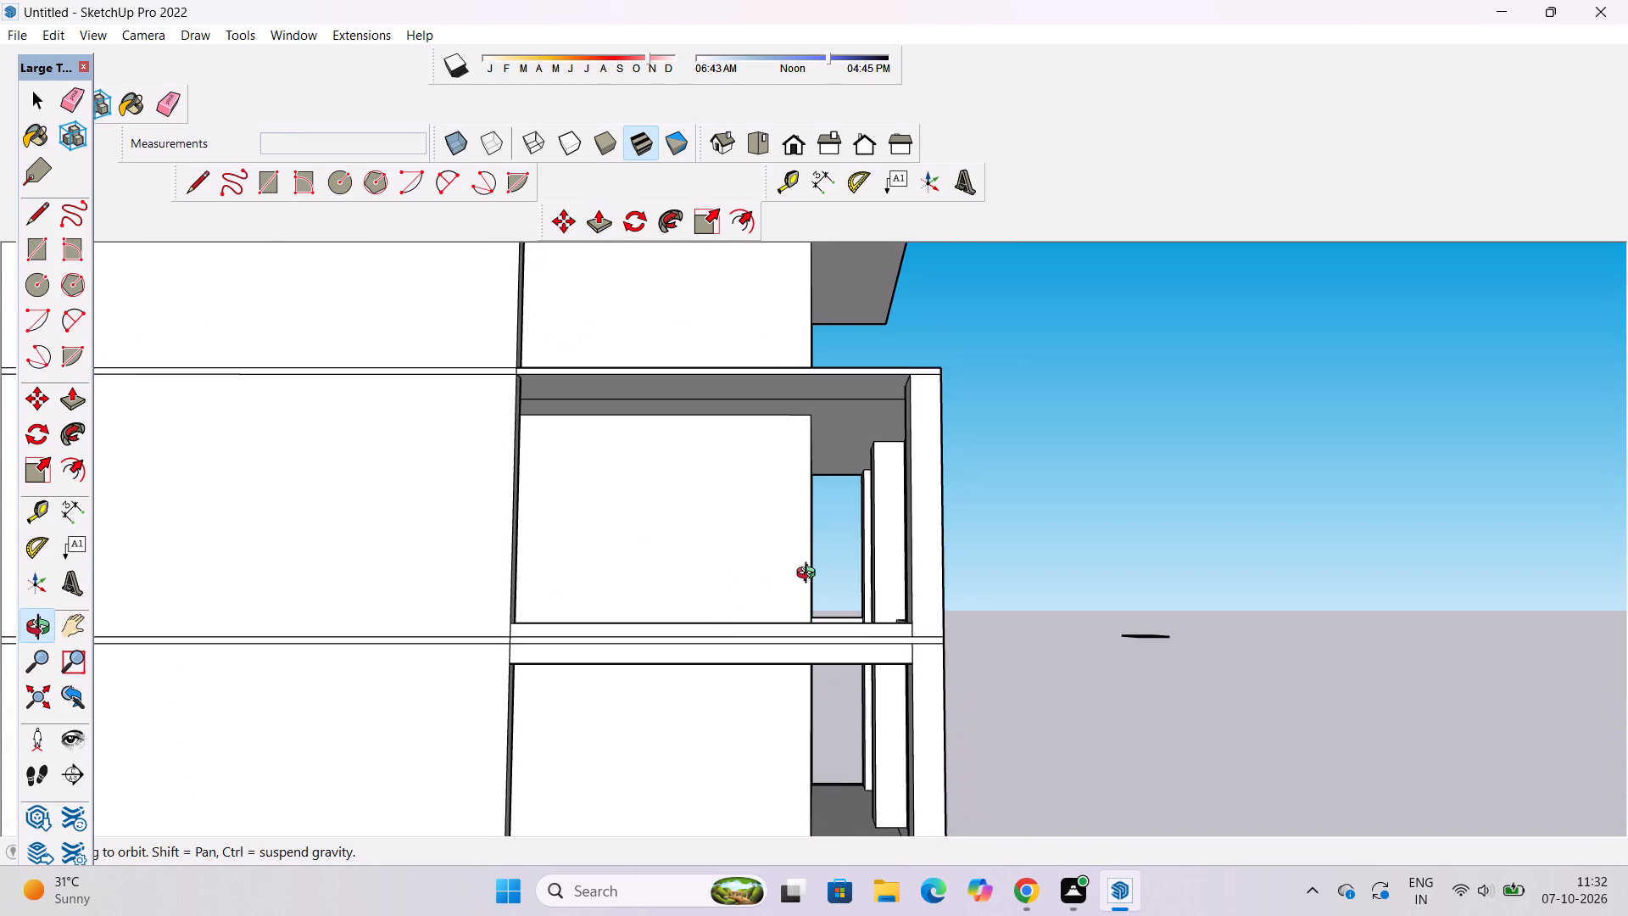
pyautogui.scroll(3, 810, 576)
pyautogui.keyDown('shift'); pyautogui.moveTo(840, 595); pyautogui.dragTo(811, 525); pyautogui.keyUp('shift')
pyautogui.moveTo(924, 628); pyautogui.dragTo(858, 575)
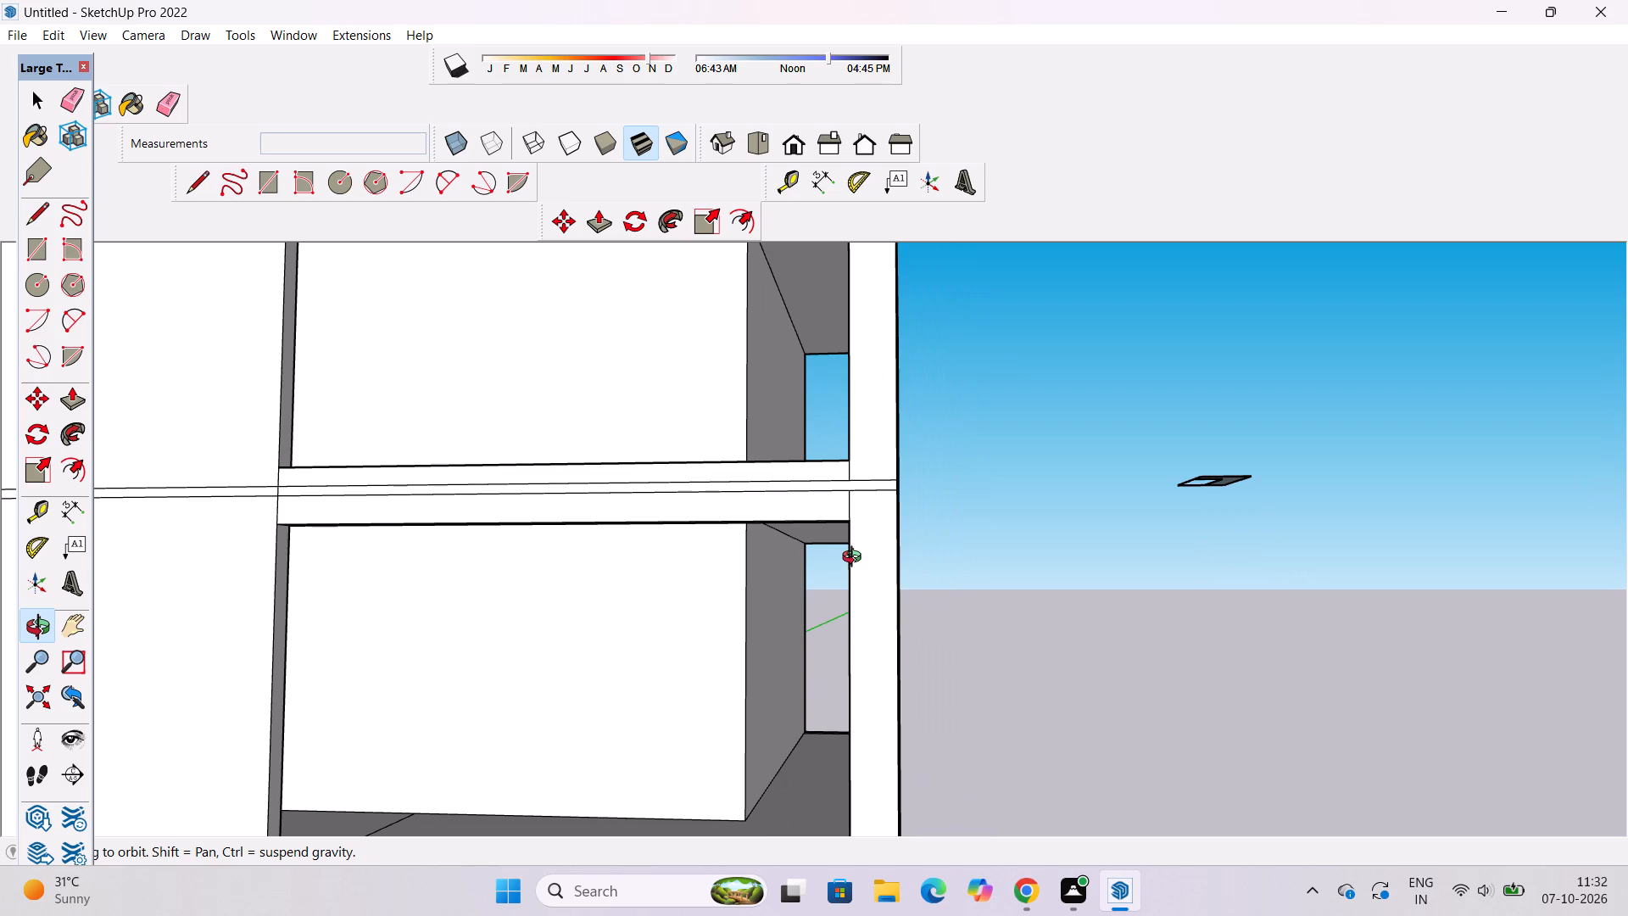
pyautogui.keyDown('shift'); pyautogui.moveTo(854, 561); pyautogui.dragTo(856, 598); pyautogui.keyUp('shift')
pyautogui.scroll(4, 853, 547)
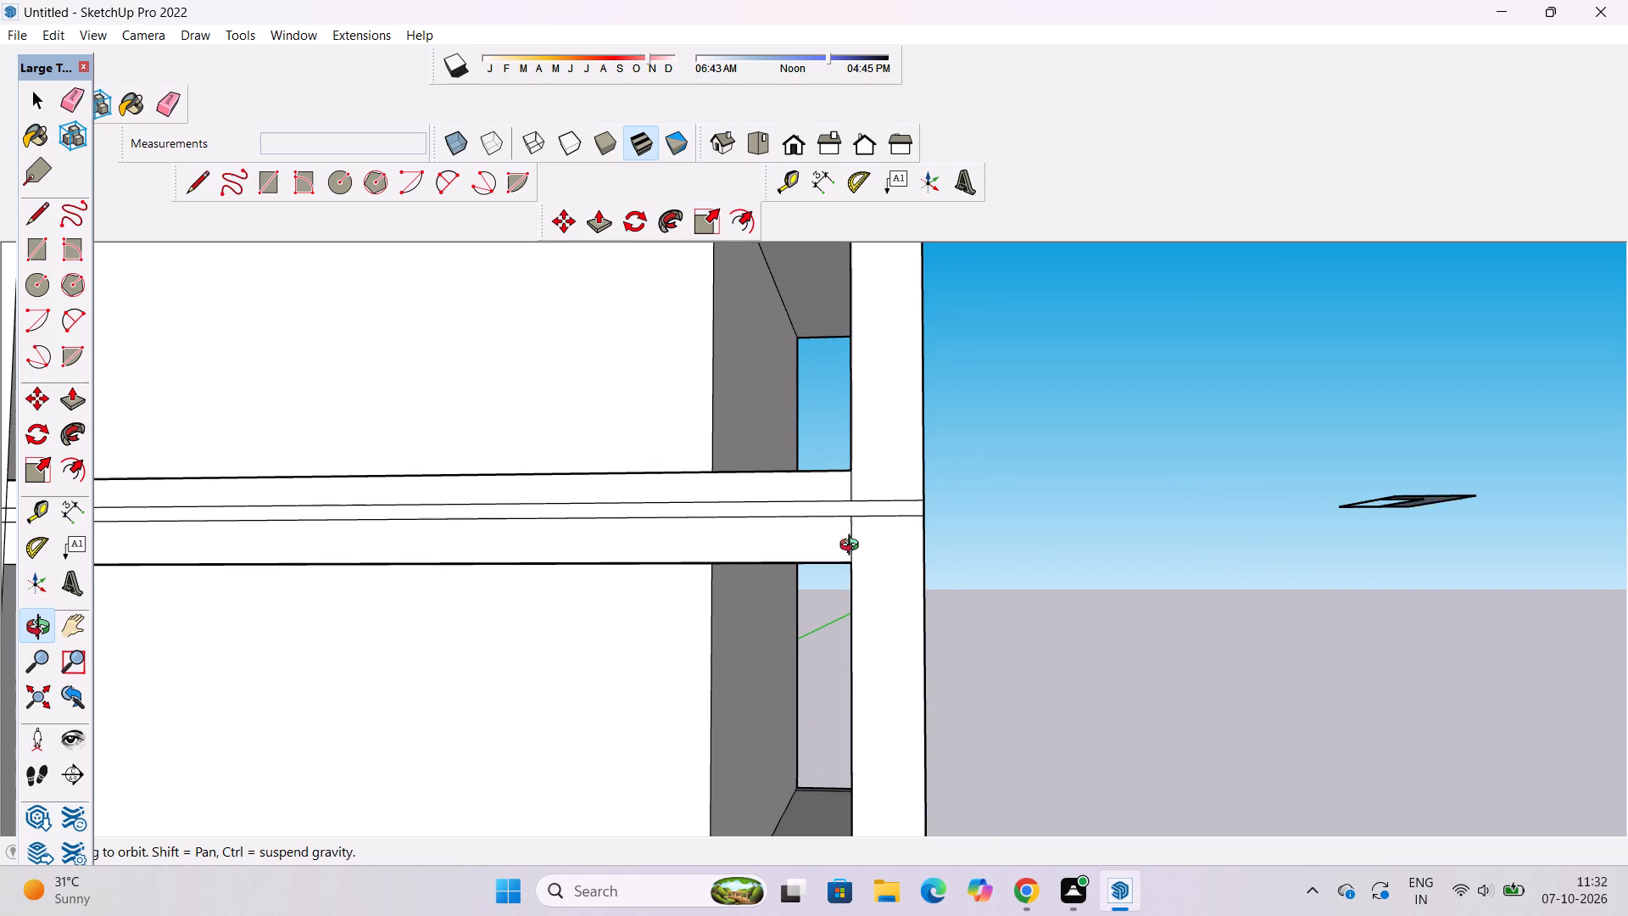
pyautogui.press('e')
pyautogui.moveTo(859, 539); pyautogui.dragTo(832, 539)
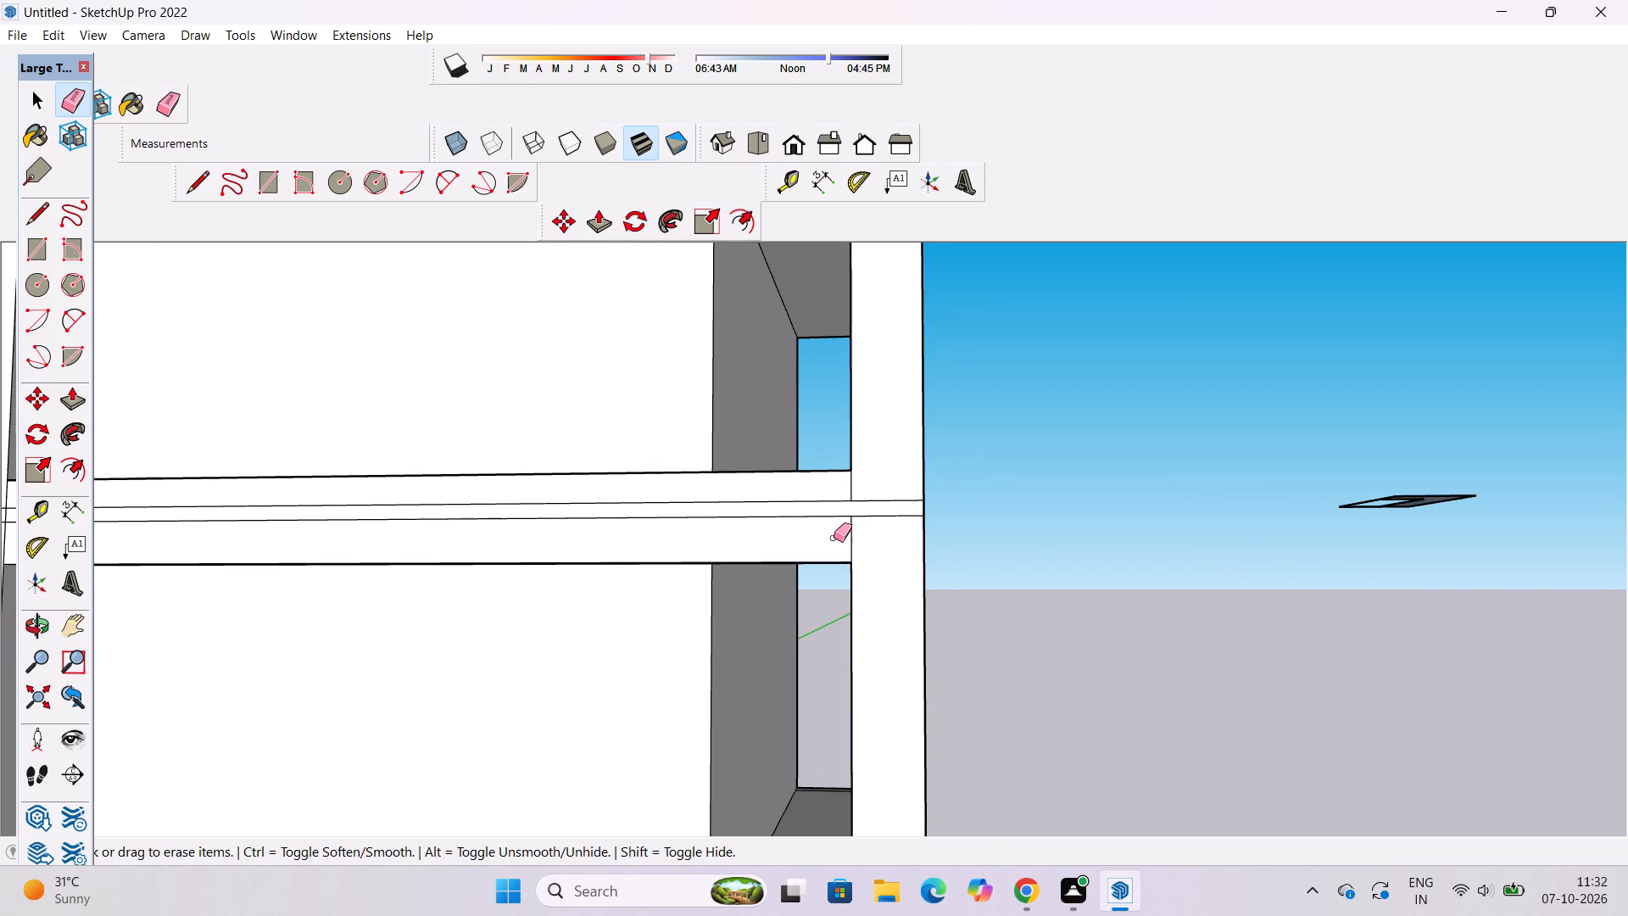
pyautogui.click(852, 530)
pyautogui.scroll(-4, 888, 592)
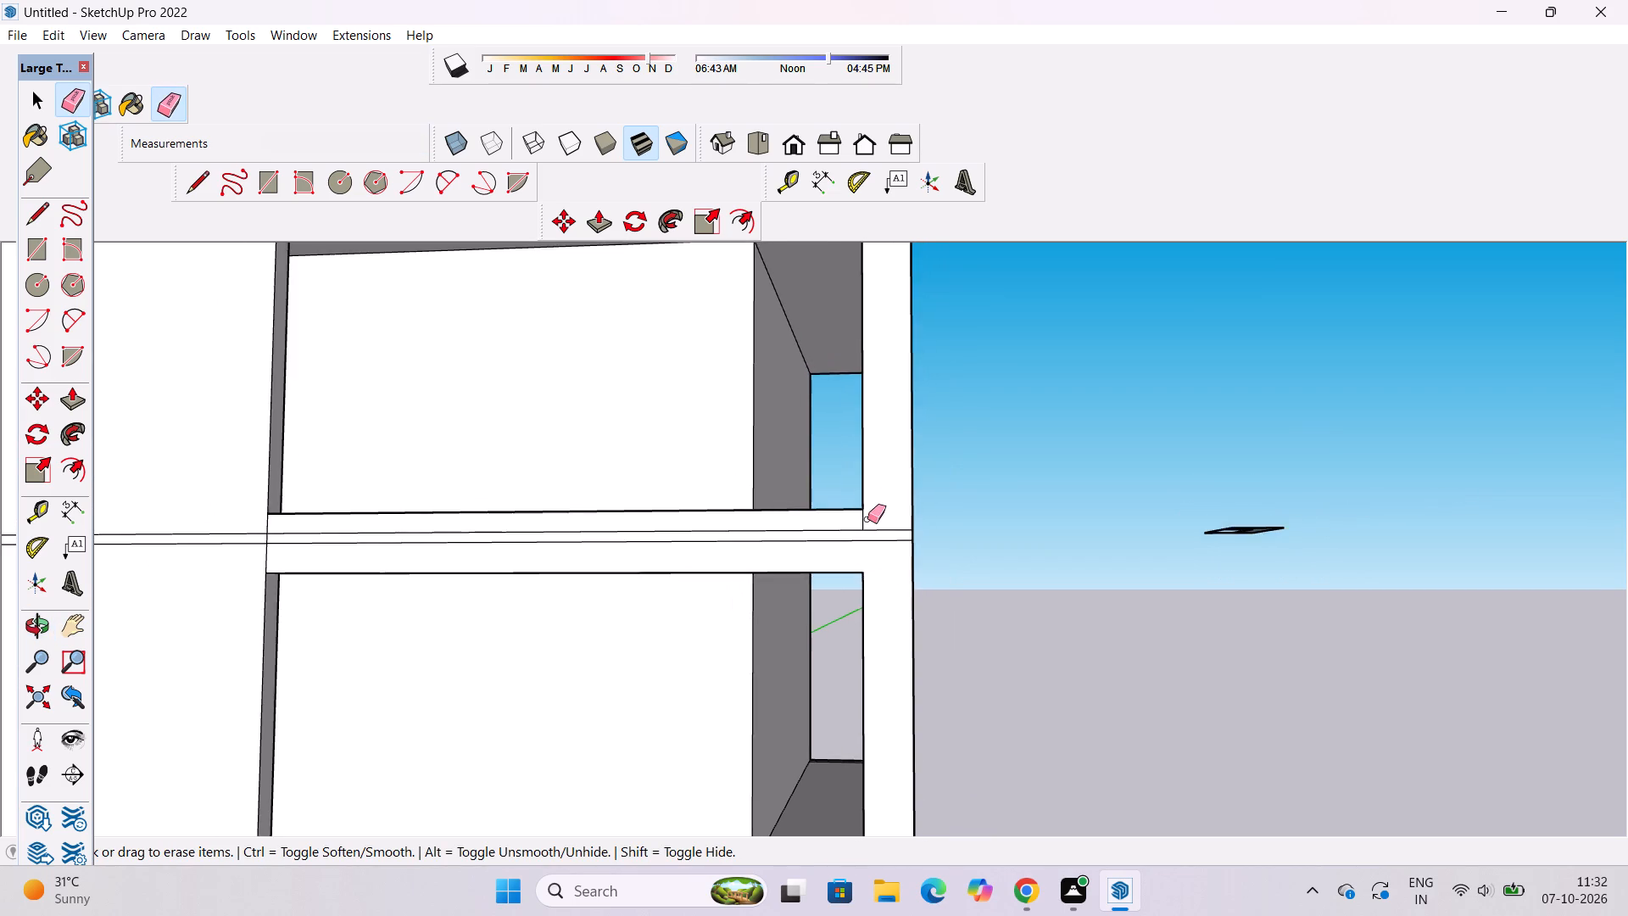
pyautogui.scroll(10, 864, 505)
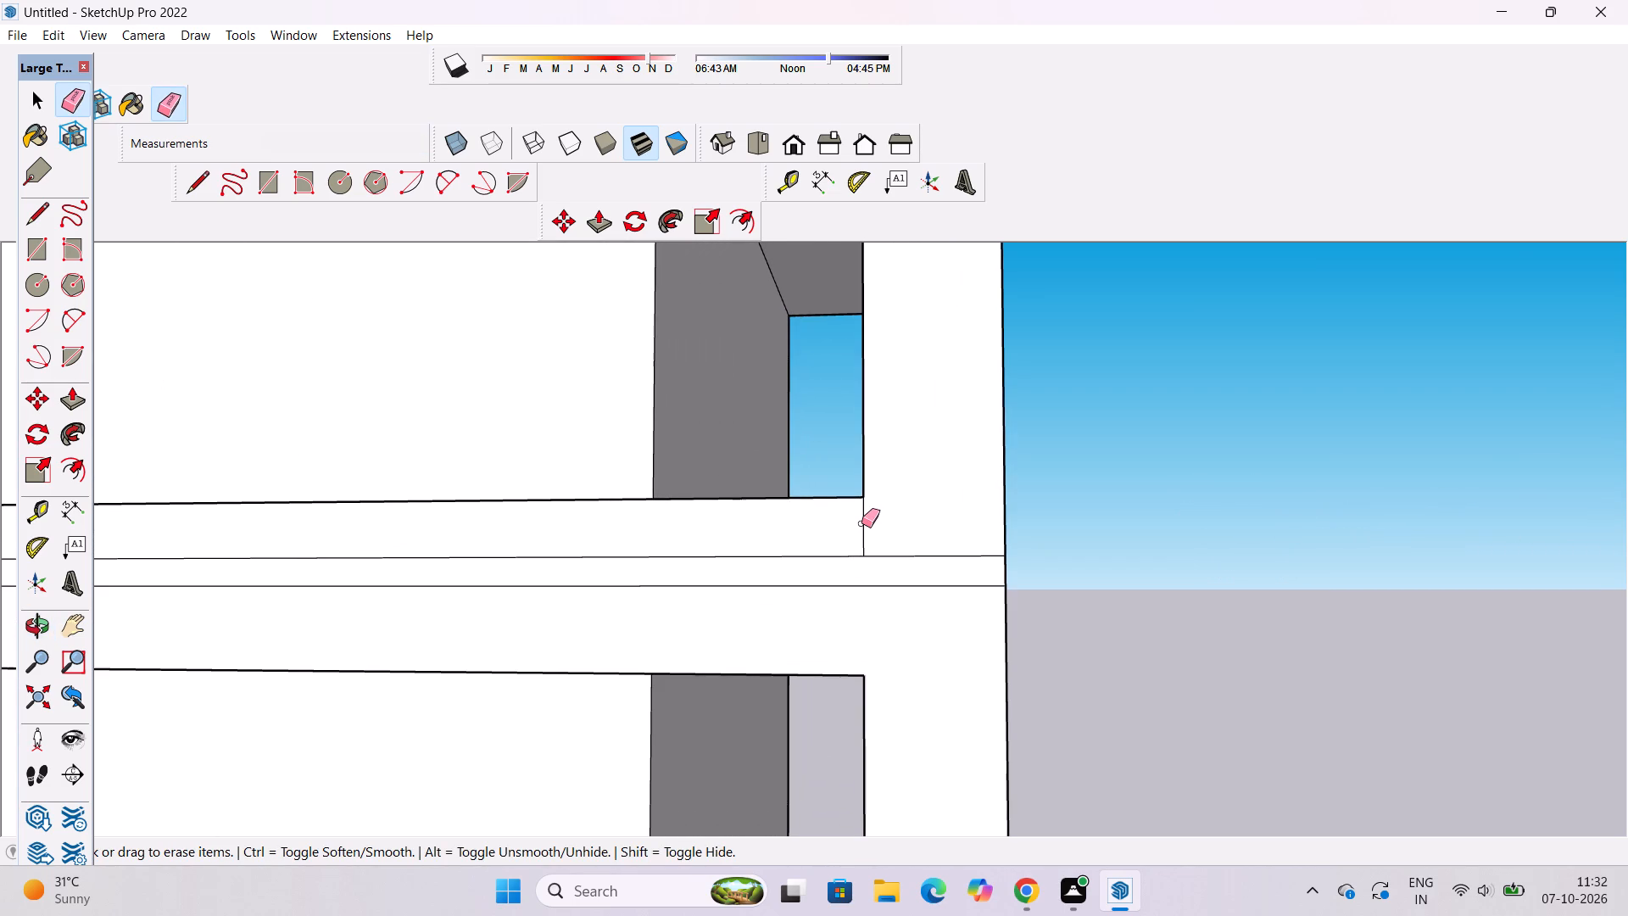
pyautogui.scroll(-4, 878, 533)
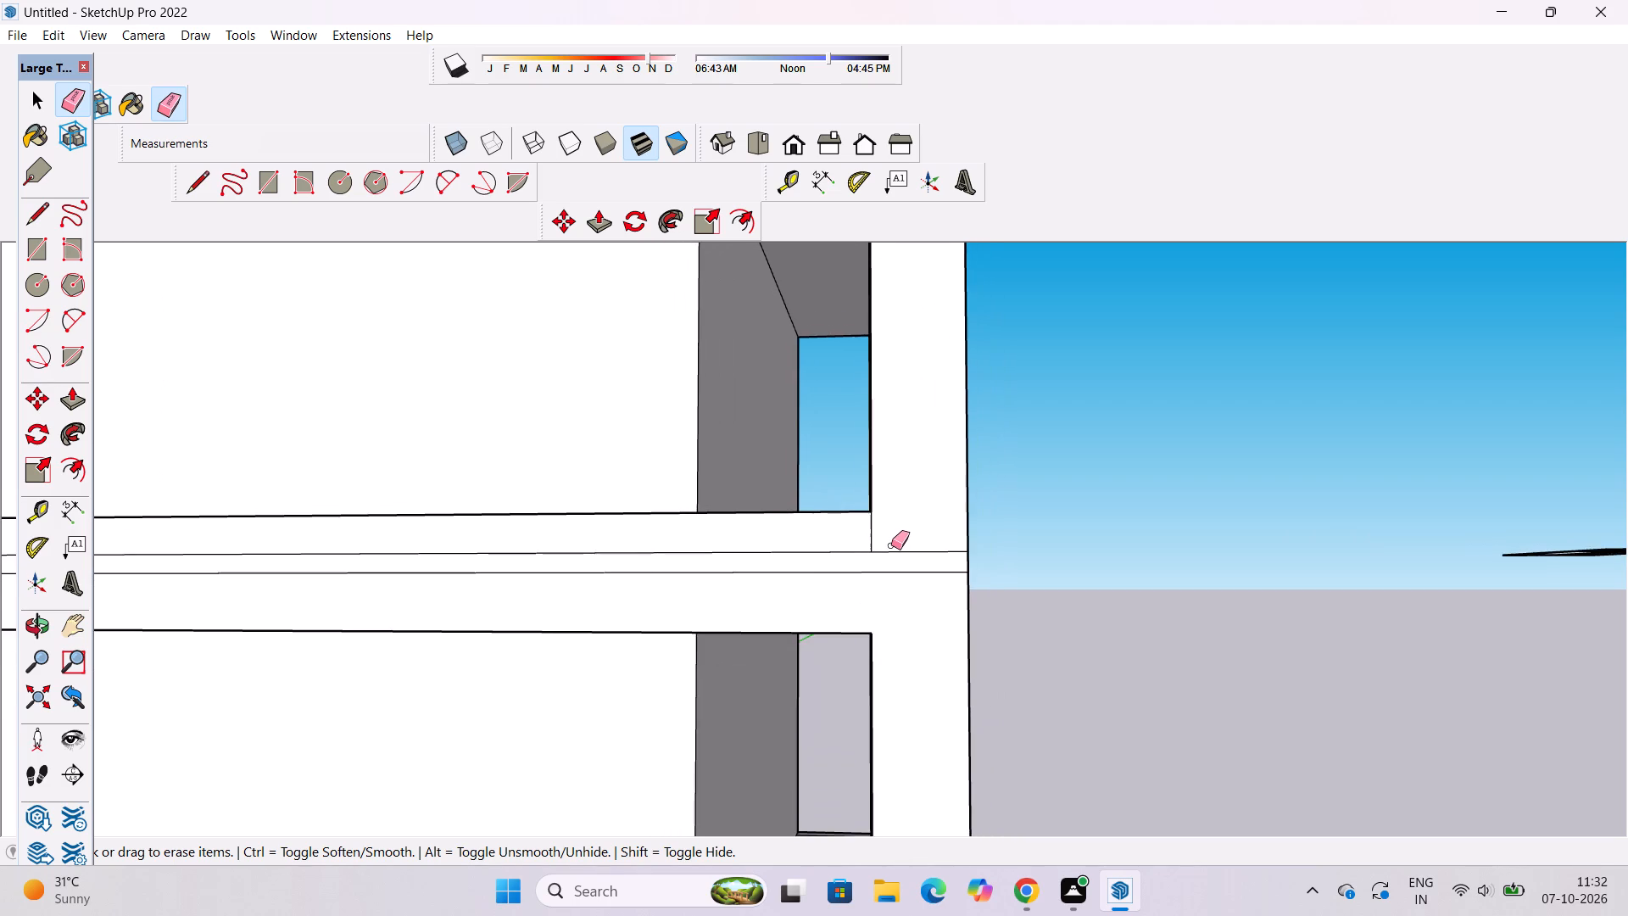
pyautogui.scroll(3, 891, 545)
pyautogui.moveTo(861, 524); pyautogui.dragTo(865, 548)
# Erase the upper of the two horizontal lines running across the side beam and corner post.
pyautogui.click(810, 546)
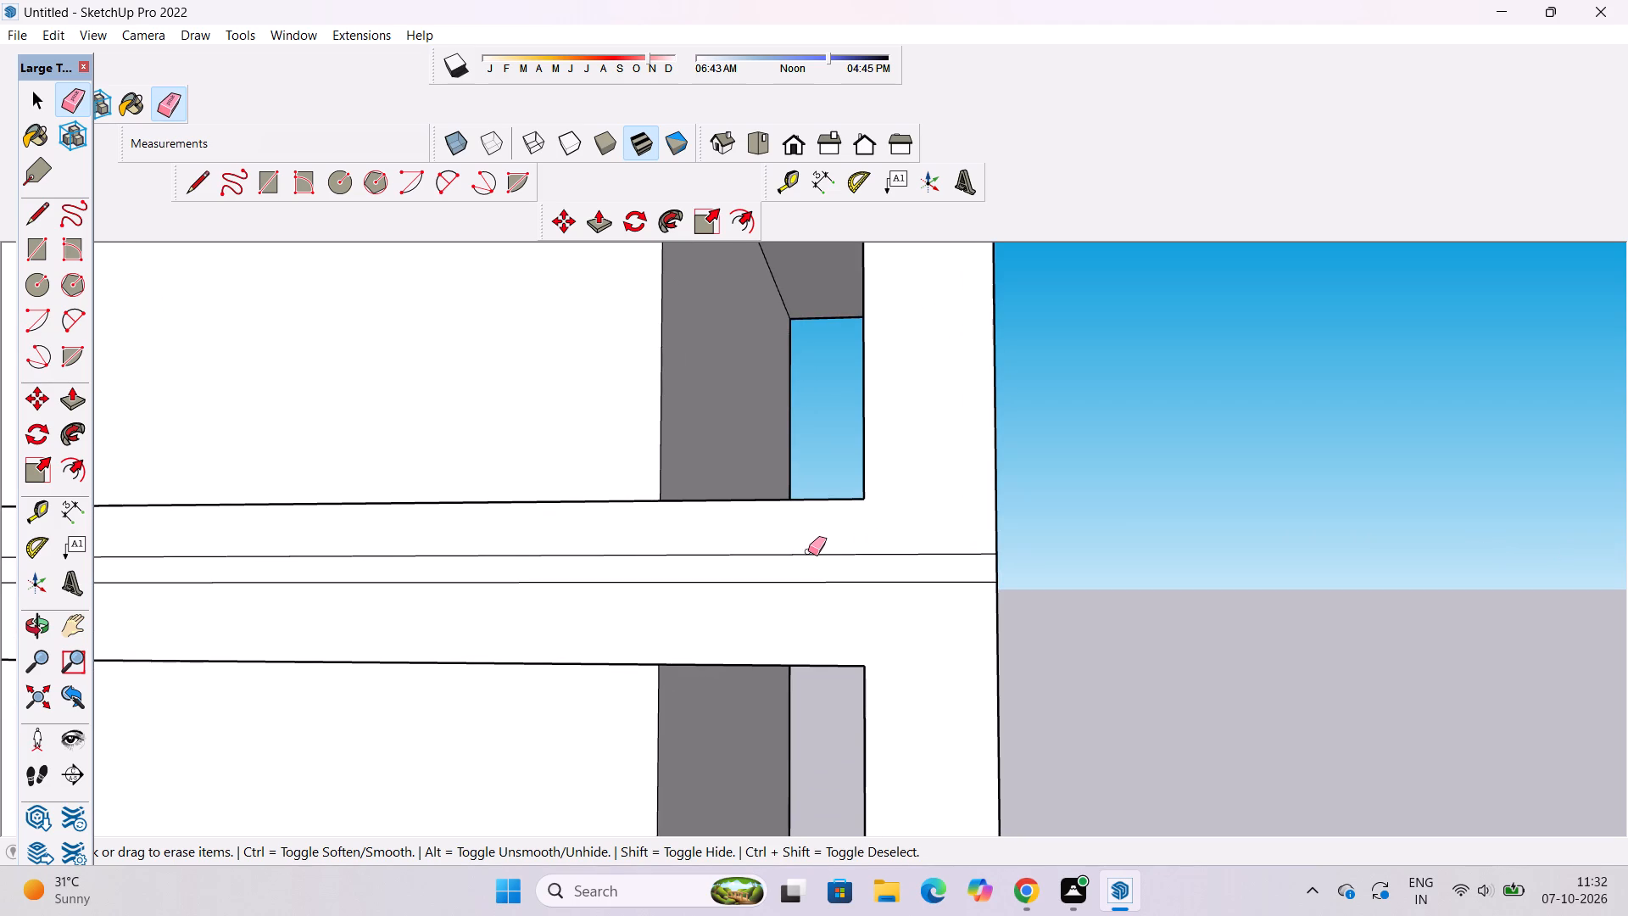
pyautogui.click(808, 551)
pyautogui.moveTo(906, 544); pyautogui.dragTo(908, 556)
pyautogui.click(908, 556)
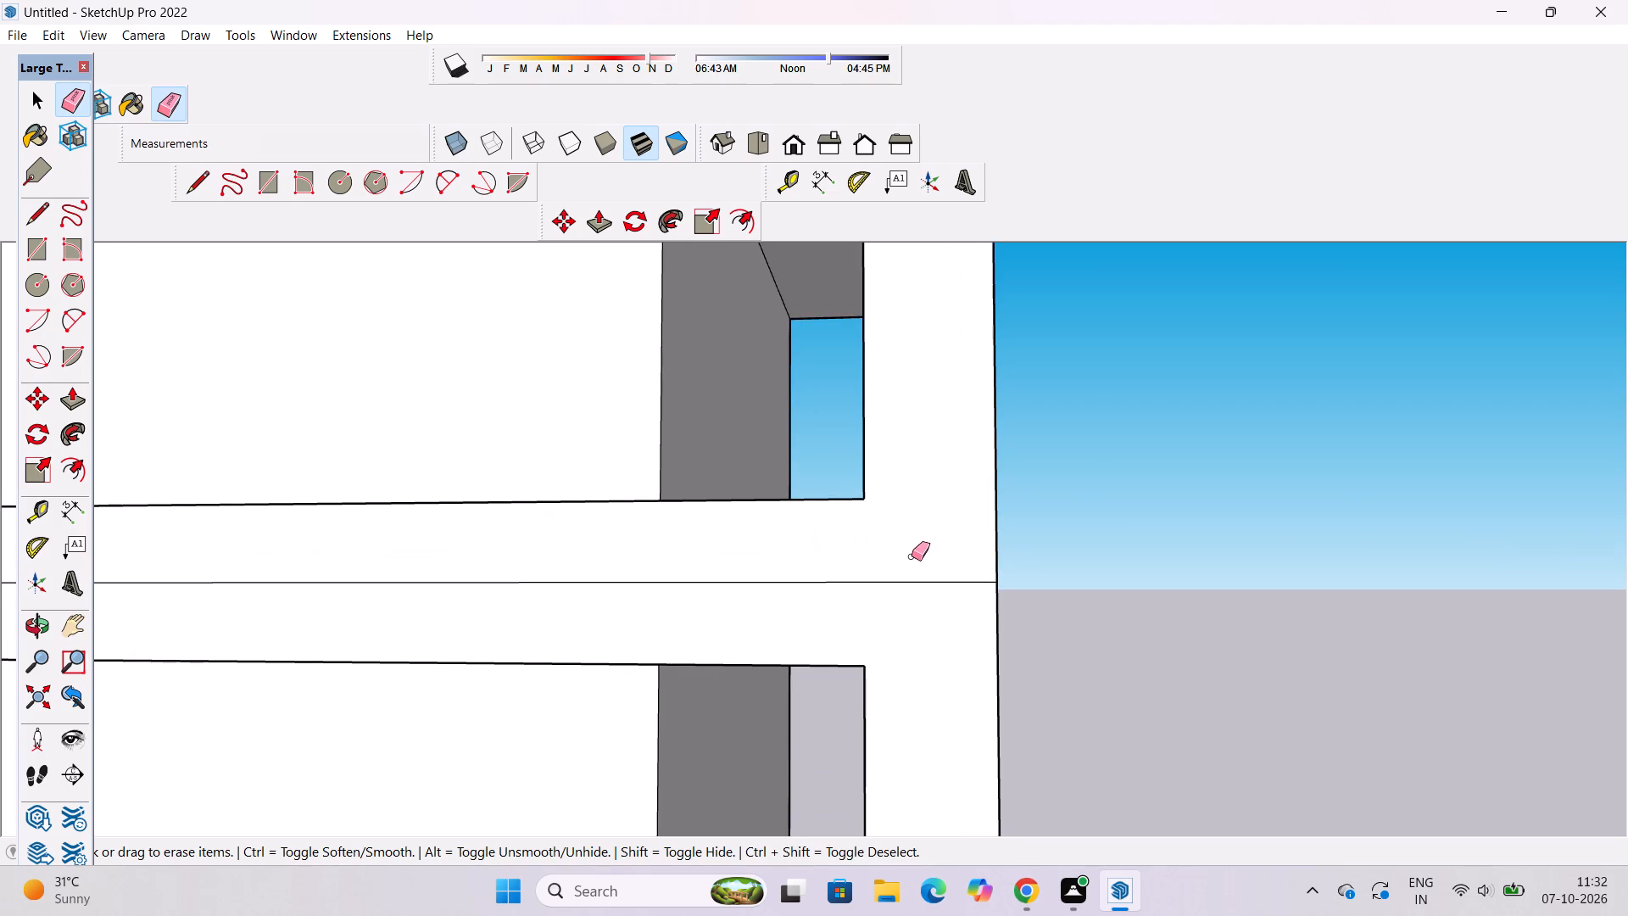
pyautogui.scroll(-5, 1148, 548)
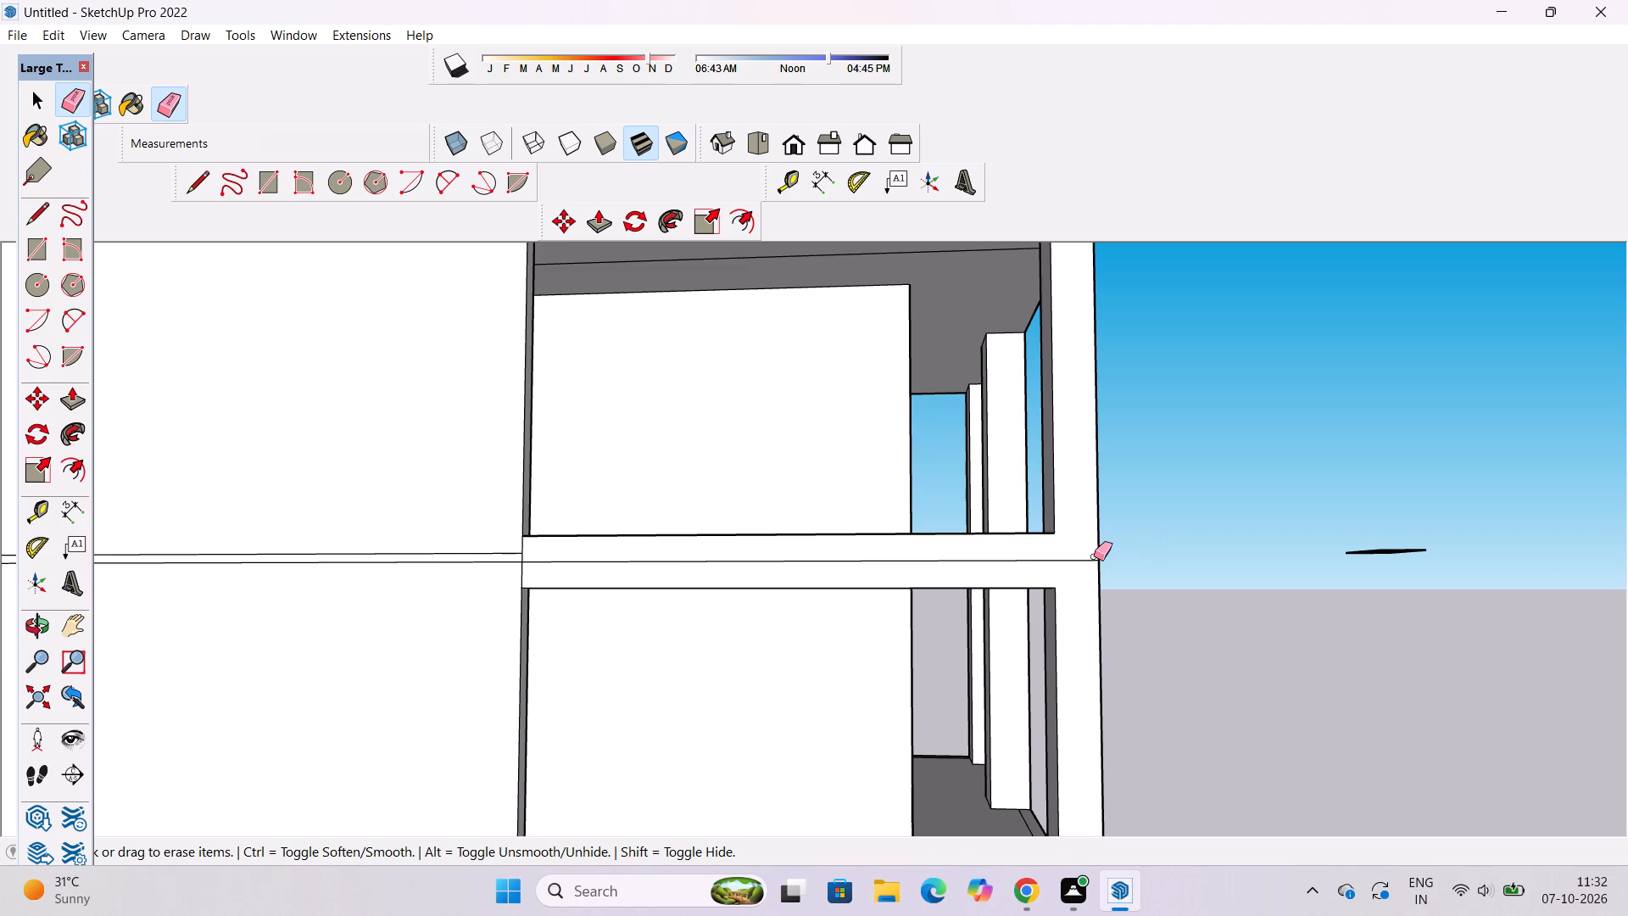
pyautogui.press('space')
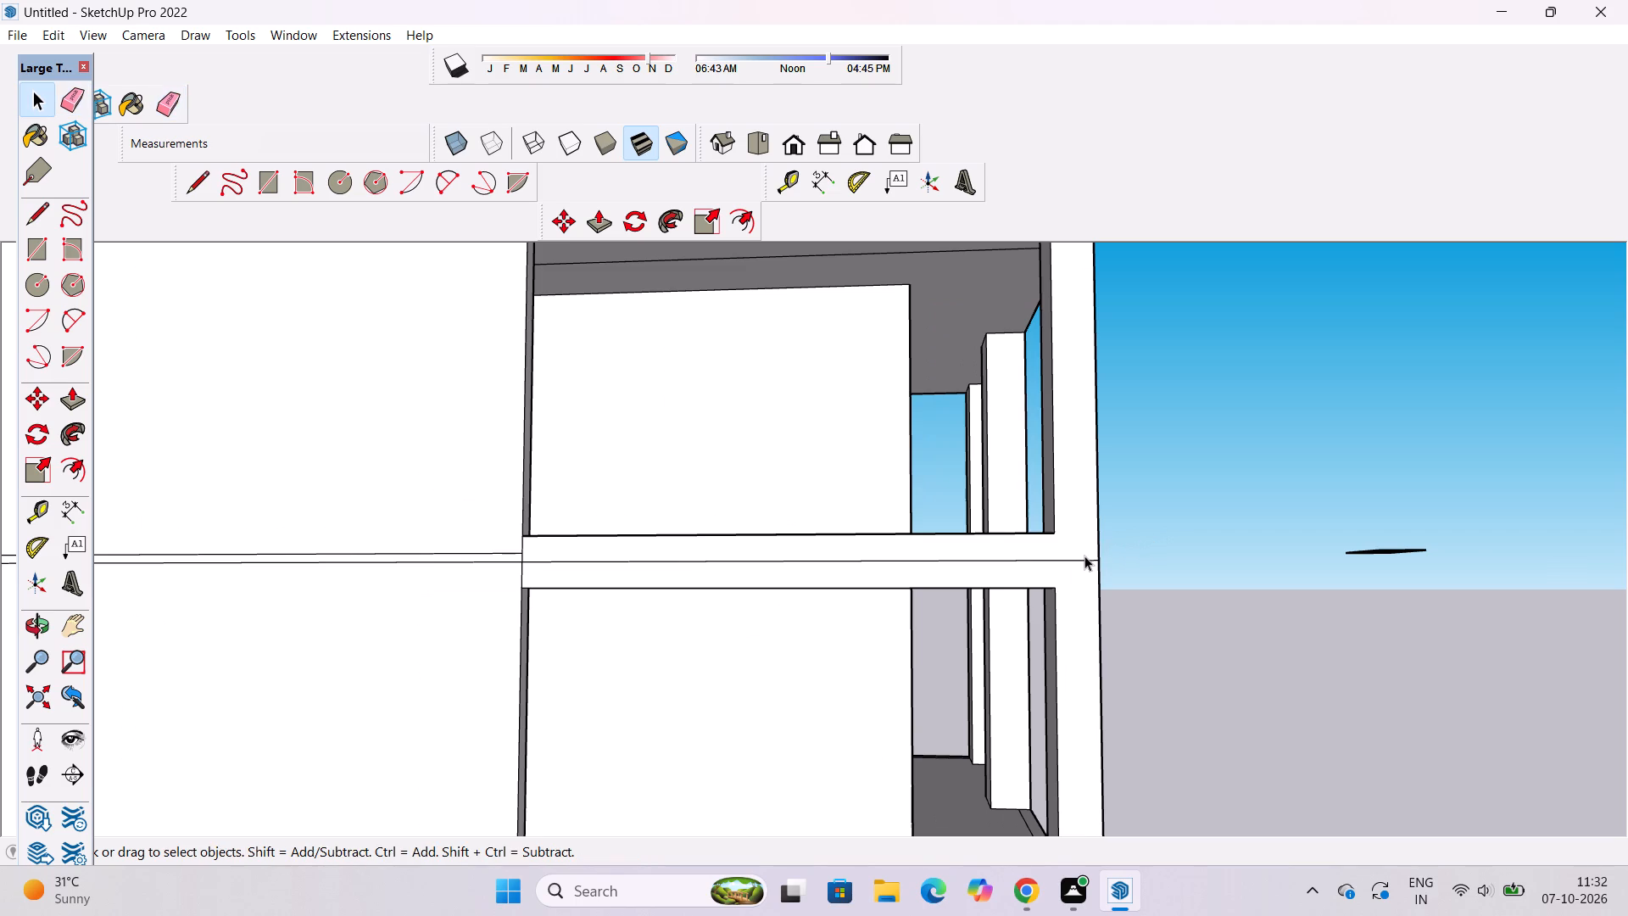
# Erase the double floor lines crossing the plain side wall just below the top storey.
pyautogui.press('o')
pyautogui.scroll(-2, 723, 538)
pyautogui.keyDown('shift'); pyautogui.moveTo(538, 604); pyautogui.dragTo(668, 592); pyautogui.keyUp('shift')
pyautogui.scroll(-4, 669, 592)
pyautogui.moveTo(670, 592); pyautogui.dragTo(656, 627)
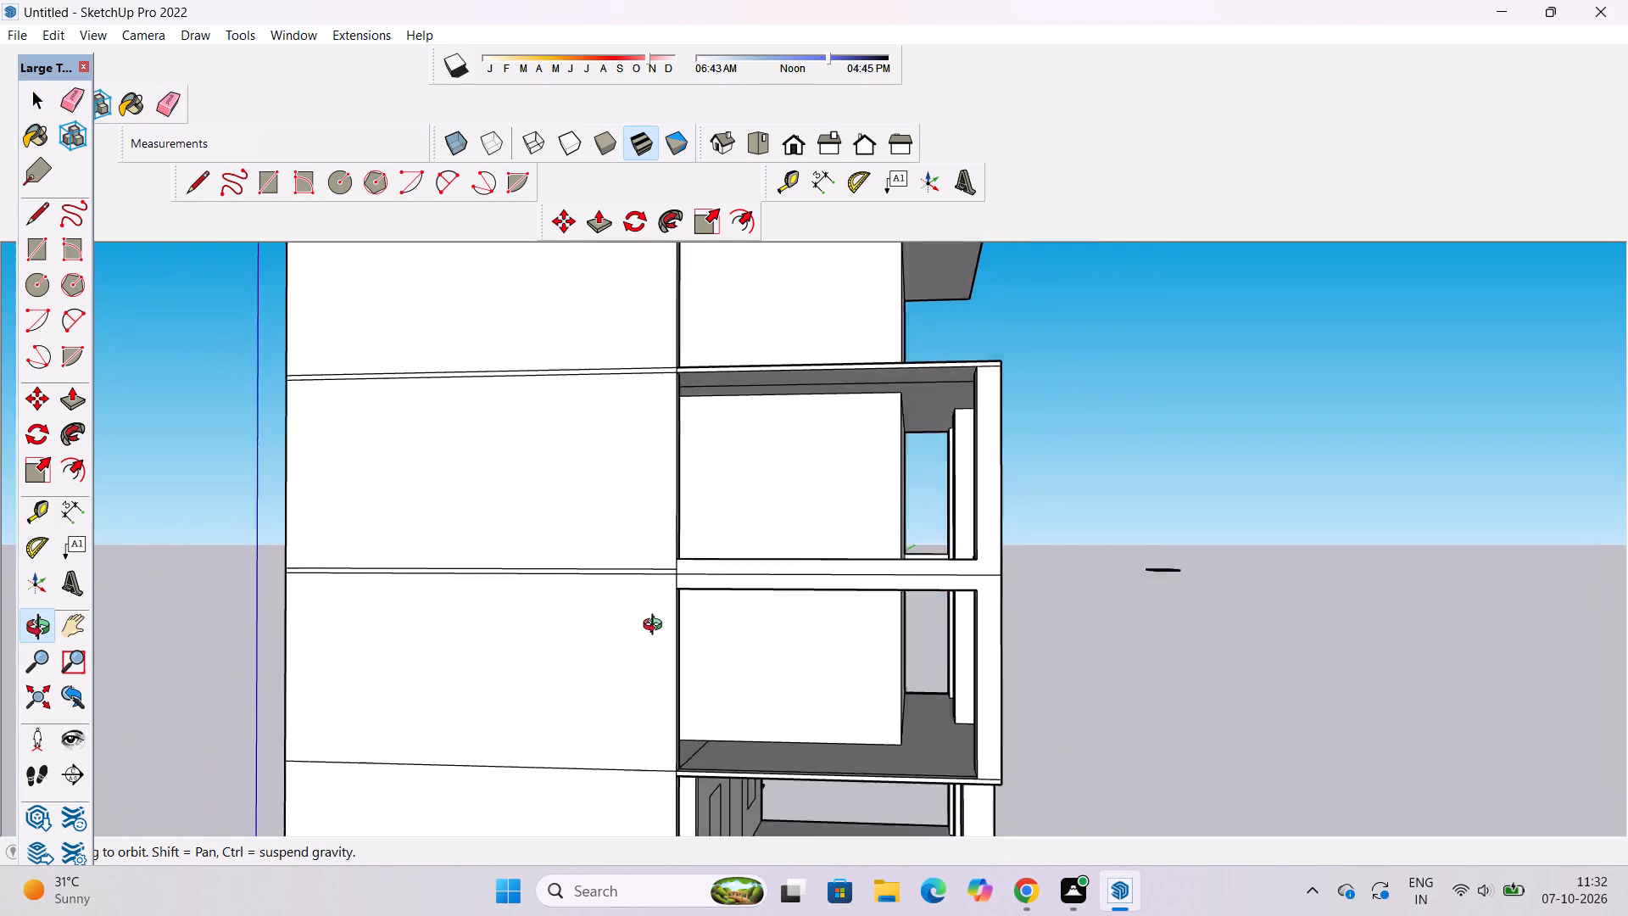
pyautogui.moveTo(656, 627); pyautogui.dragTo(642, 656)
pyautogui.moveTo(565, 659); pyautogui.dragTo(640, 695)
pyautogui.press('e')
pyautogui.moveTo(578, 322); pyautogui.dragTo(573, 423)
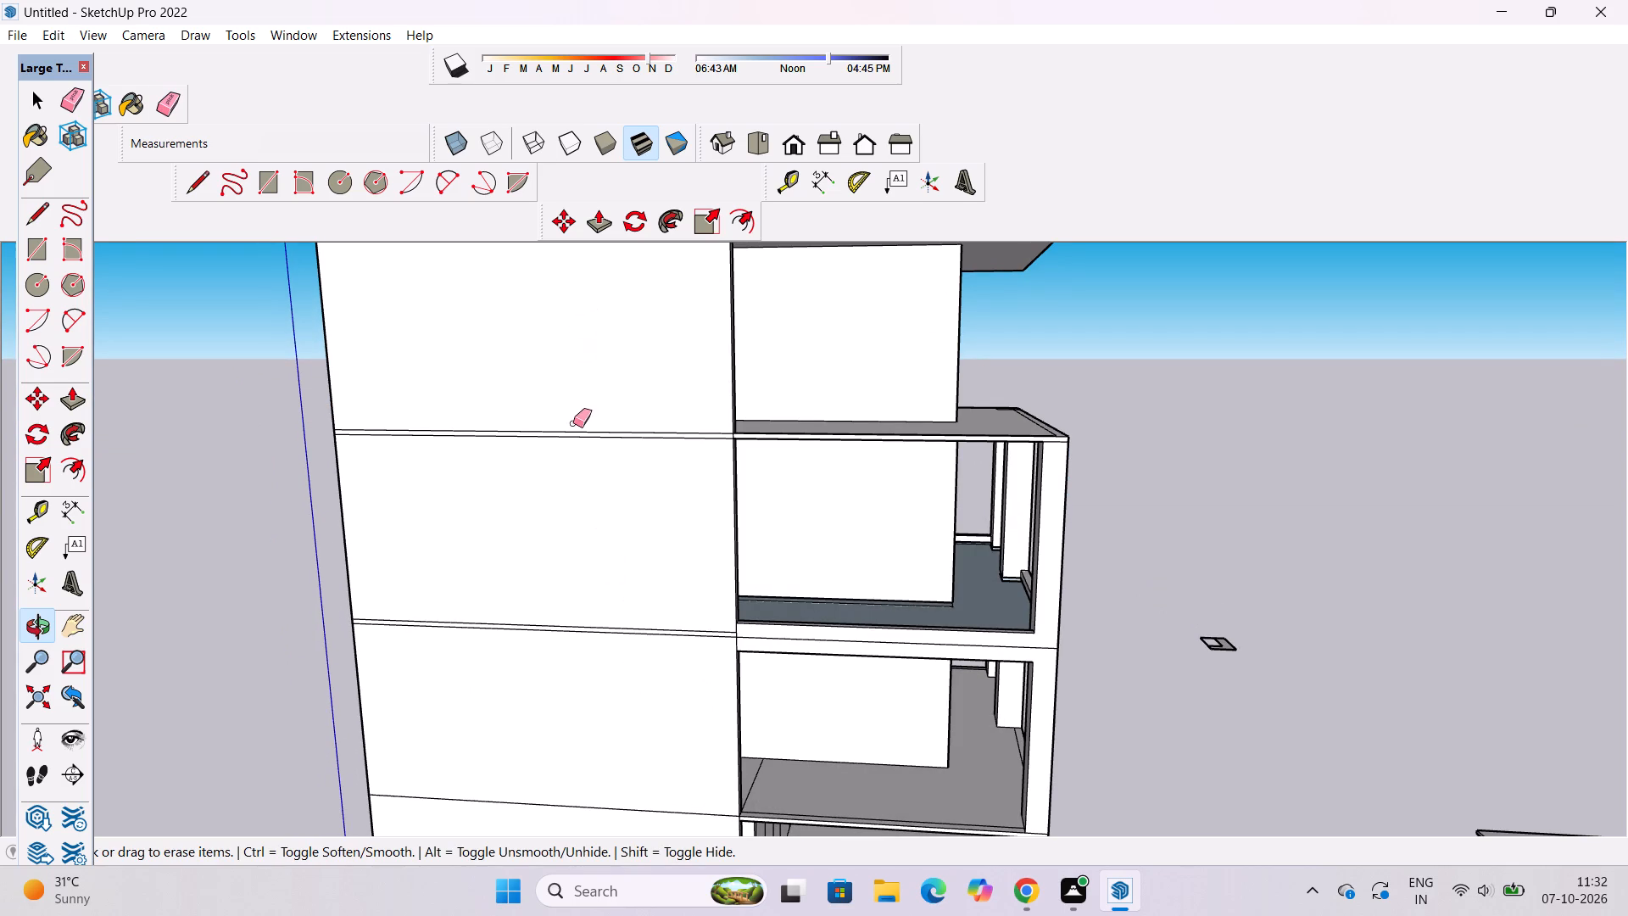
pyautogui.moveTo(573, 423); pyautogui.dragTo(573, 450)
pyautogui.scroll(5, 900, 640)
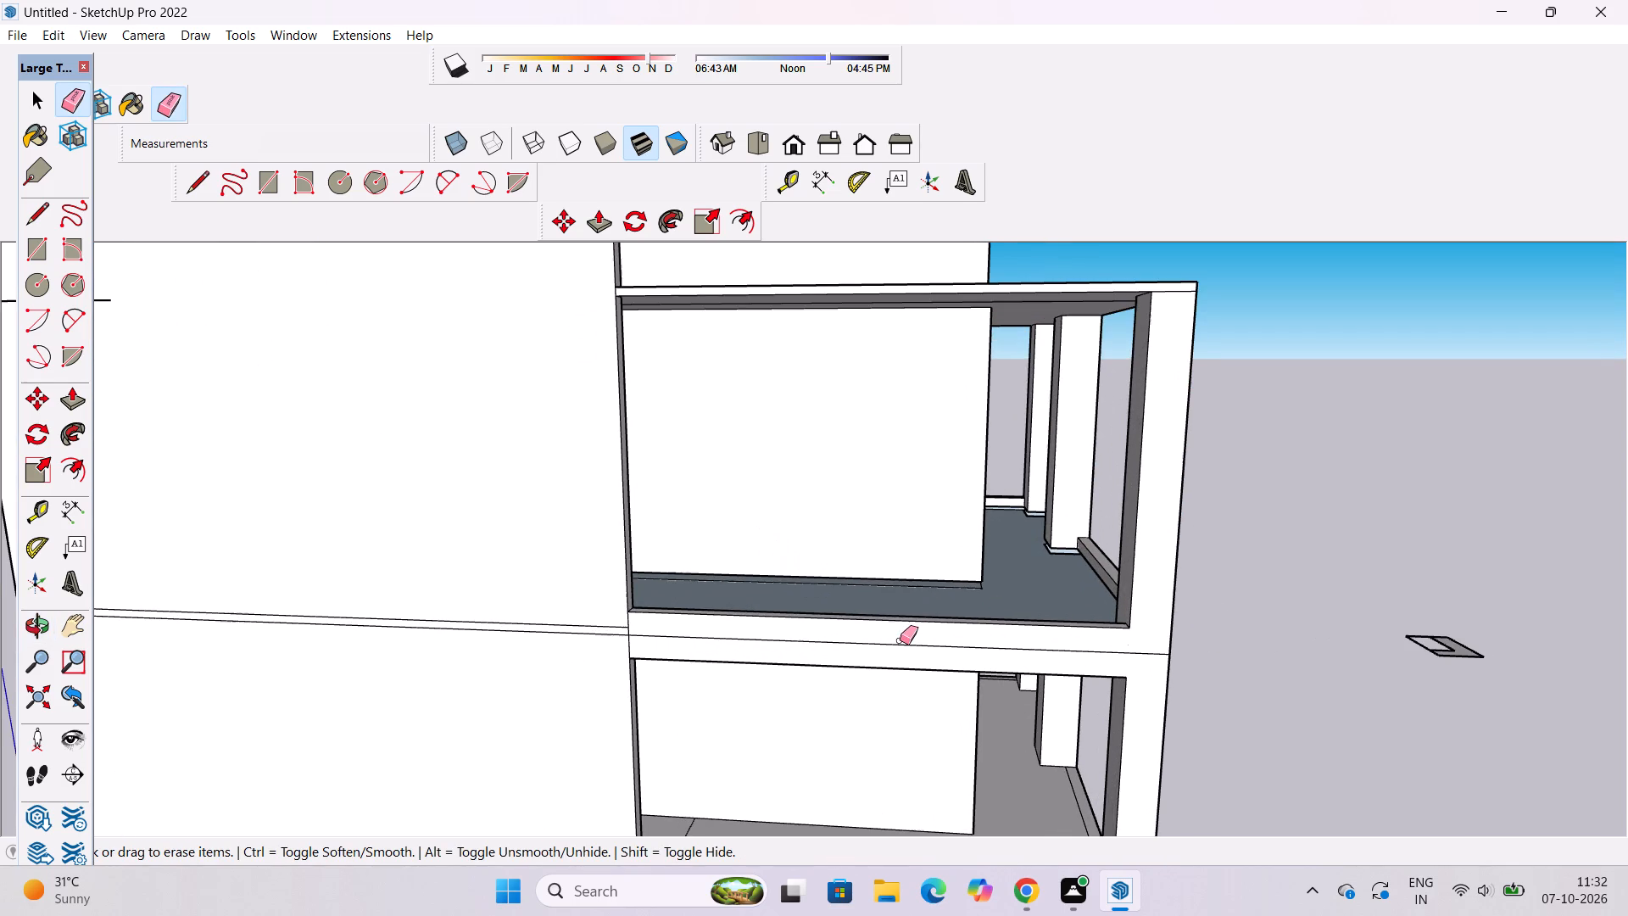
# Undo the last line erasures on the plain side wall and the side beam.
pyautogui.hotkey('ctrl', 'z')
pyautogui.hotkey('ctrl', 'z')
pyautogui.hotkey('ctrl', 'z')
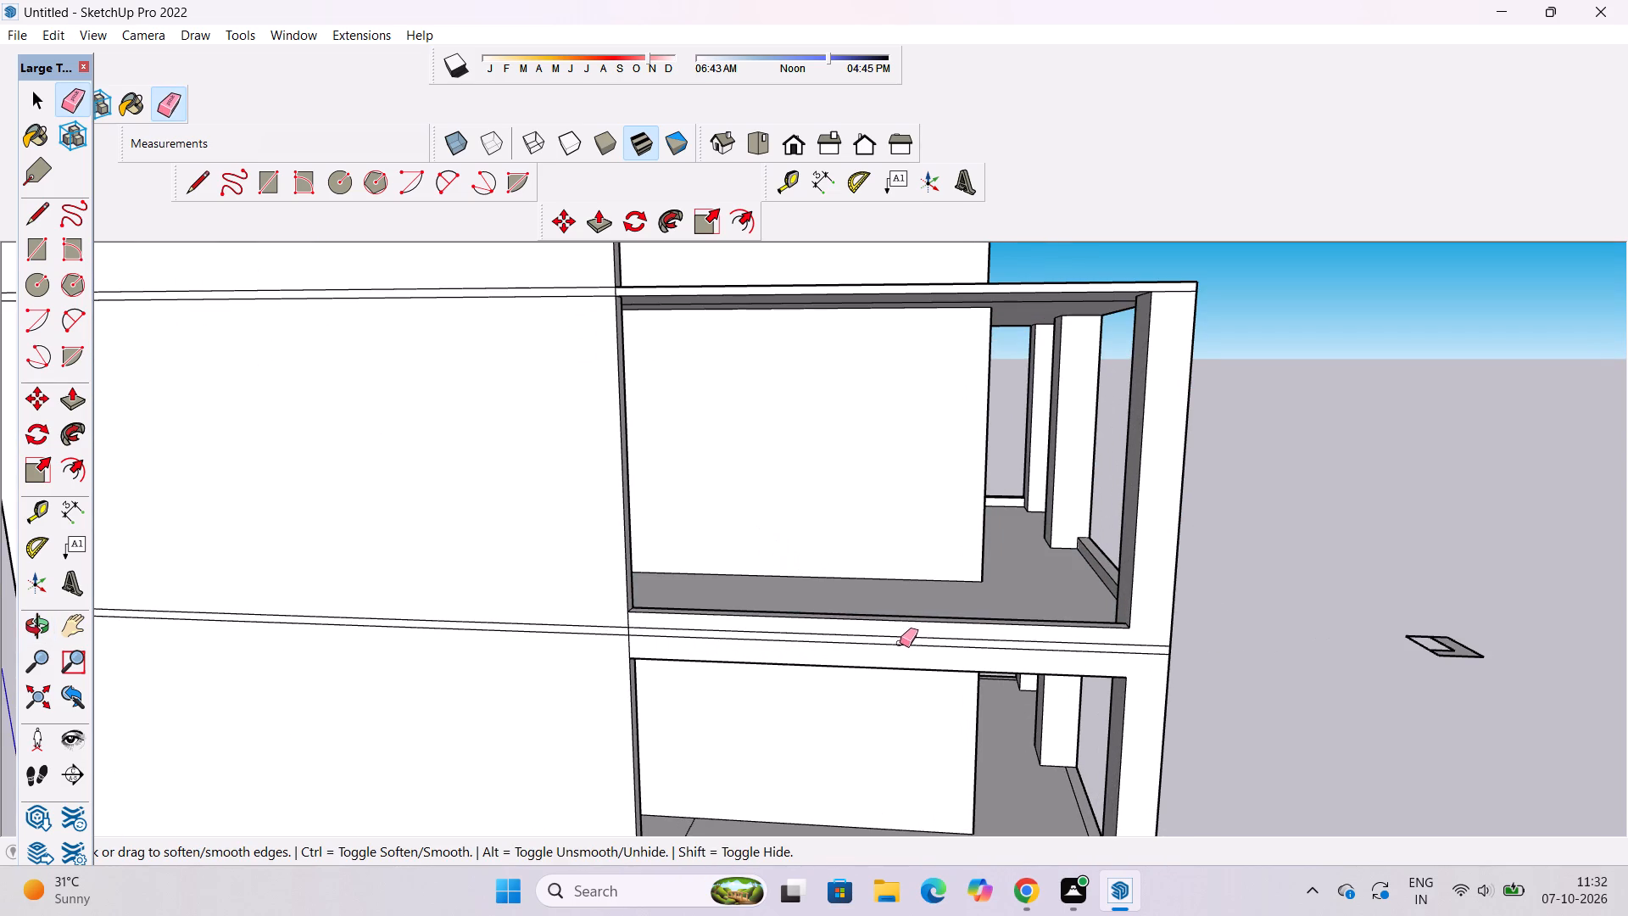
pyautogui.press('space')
# Erase the side beam's upper horizontal line, including its remaining piece across the corner post.
pyautogui.press('e')
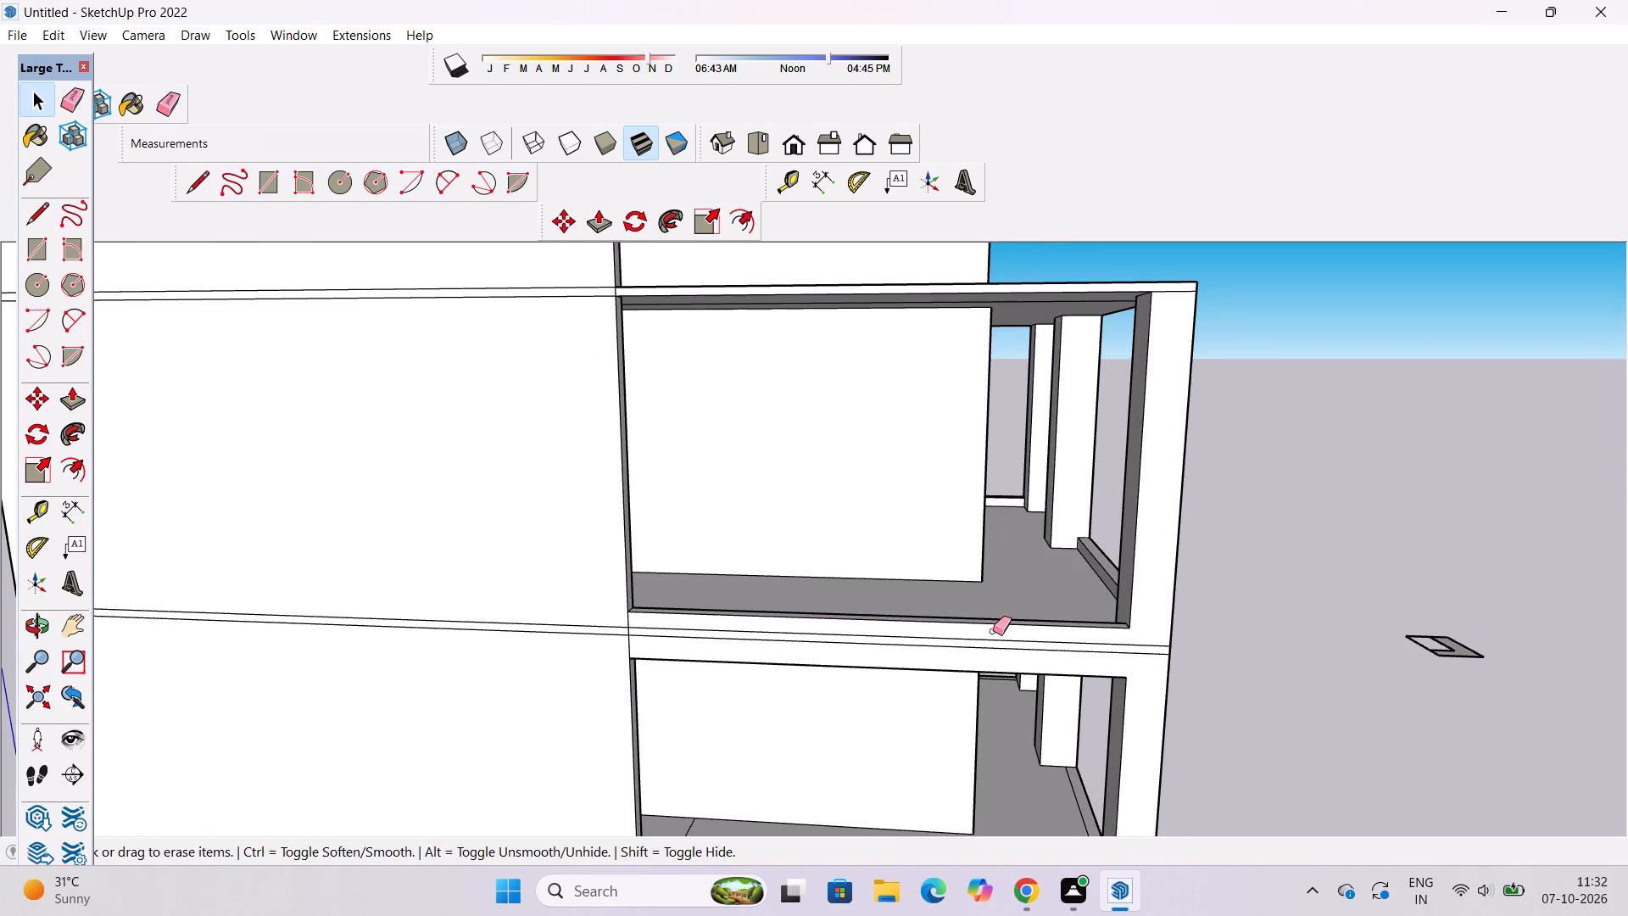
pyautogui.click(997, 640)
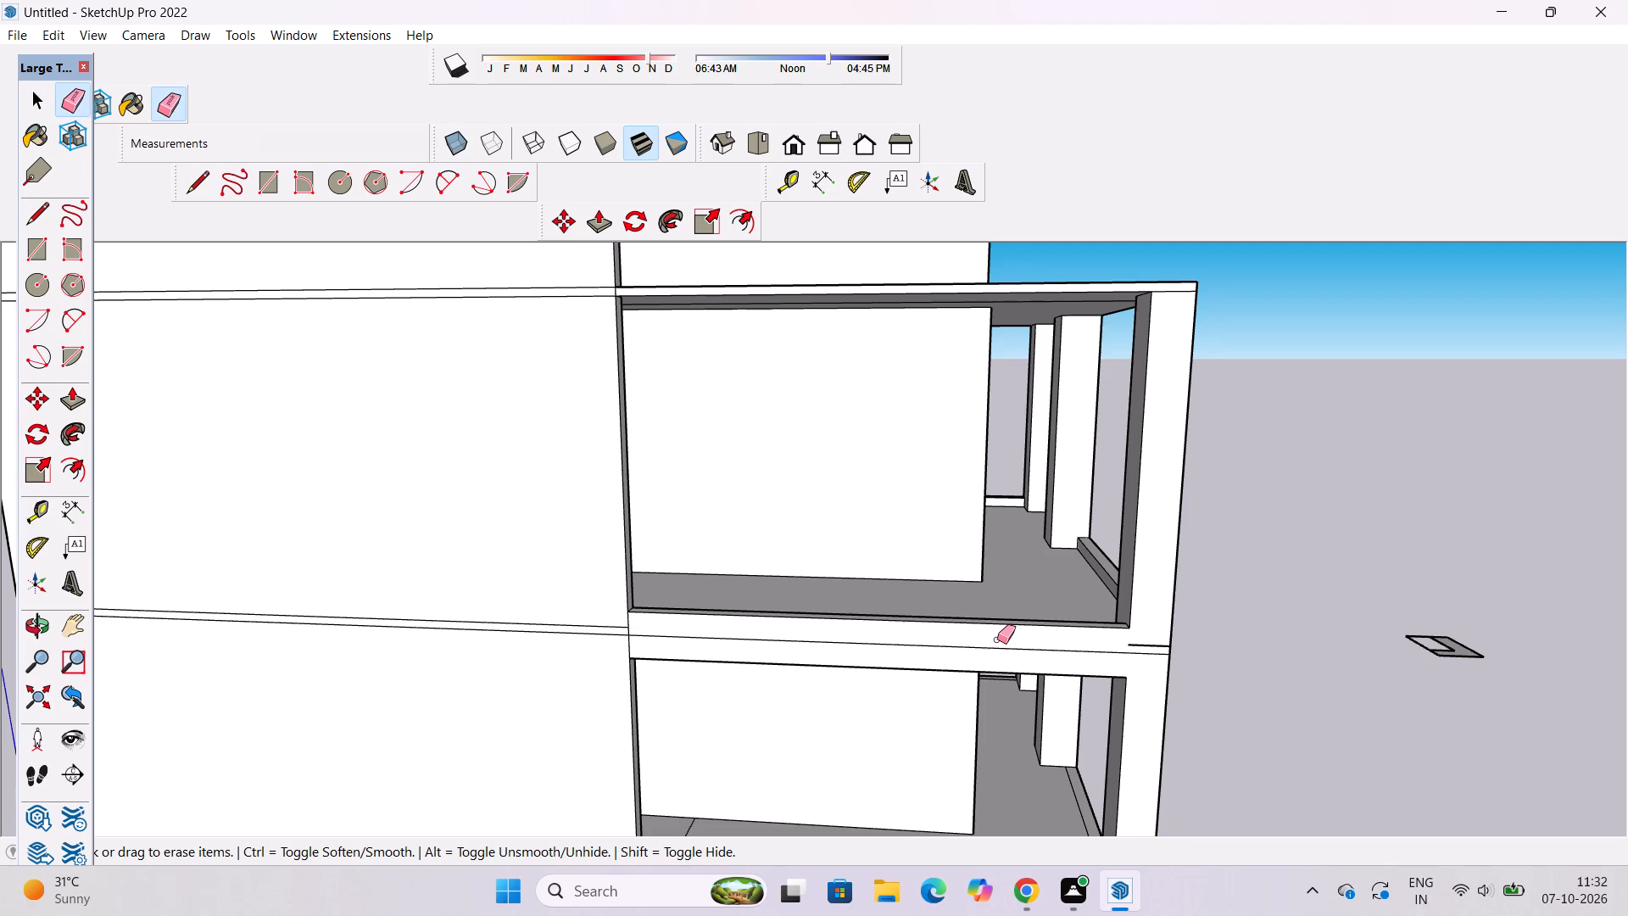
pyautogui.click(1155, 645)
pyautogui.press('space')
# Examine the side beam's junction with the wall, the roof from above and the ground-floor columns.
pyautogui.scroll(2, 588, 634)
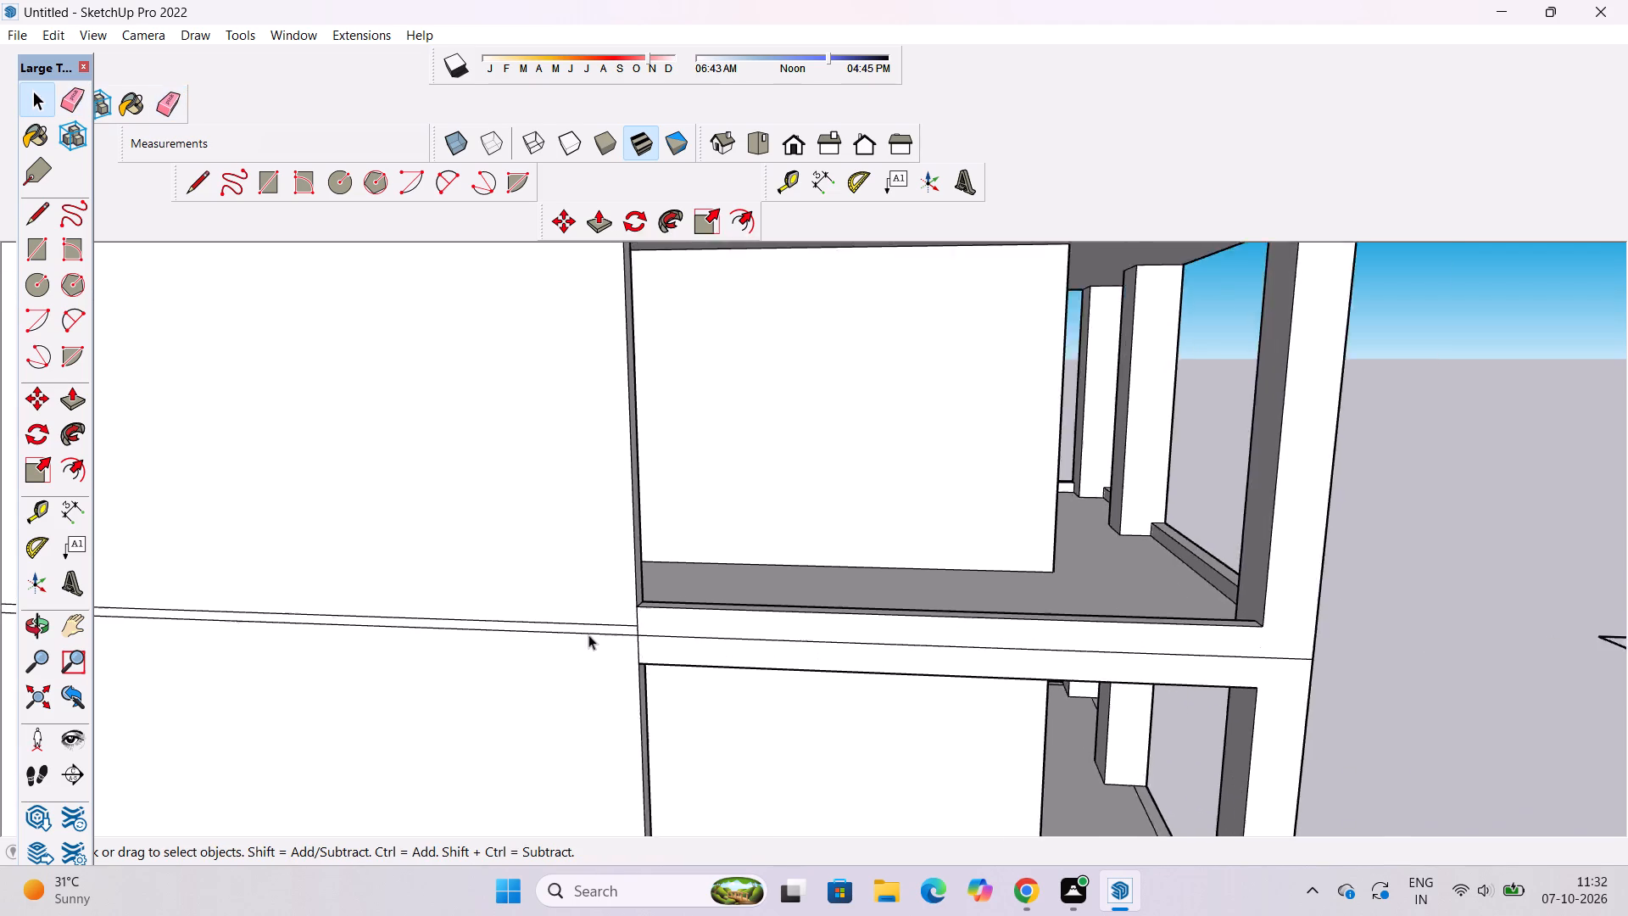
pyautogui.scroll(4, 588, 634)
pyautogui.scroll(-7, 510, 634)
pyautogui.press('o')
pyautogui.scroll(-6, 488, 637)
pyautogui.moveTo(466, 669); pyautogui.dragTo(743, 811)
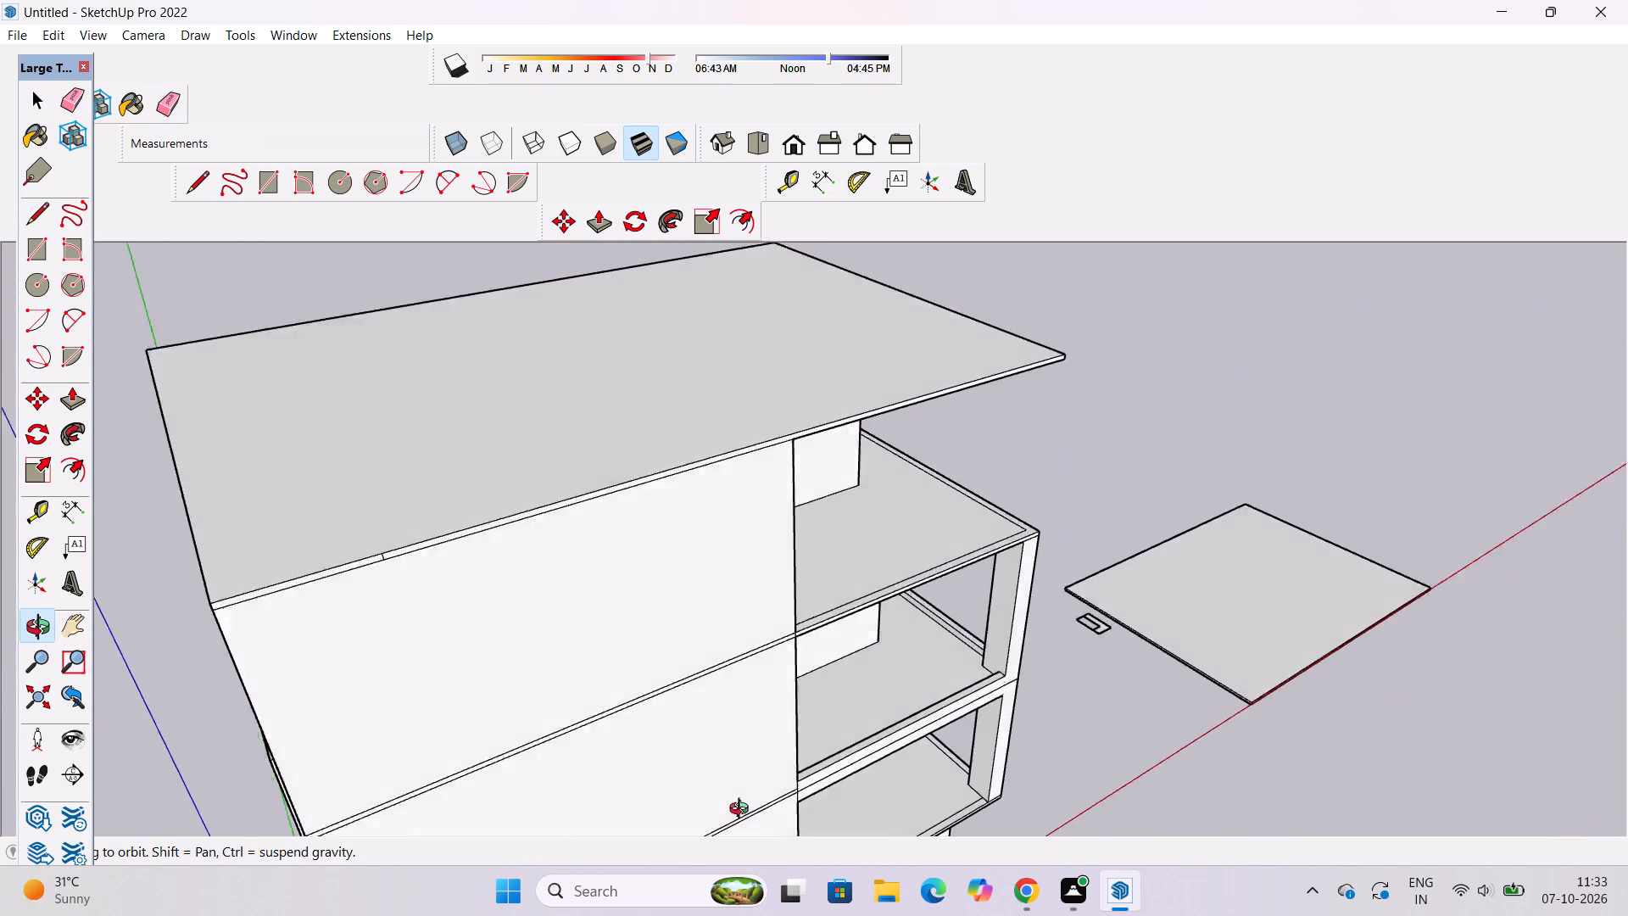
pyautogui.moveTo(743, 811); pyautogui.dragTo(0, 425)
pyautogui.moveTo(744, 316); pyautogui.dragTo(767, 599)
pyautogui.scroll(-5, 671, 499)
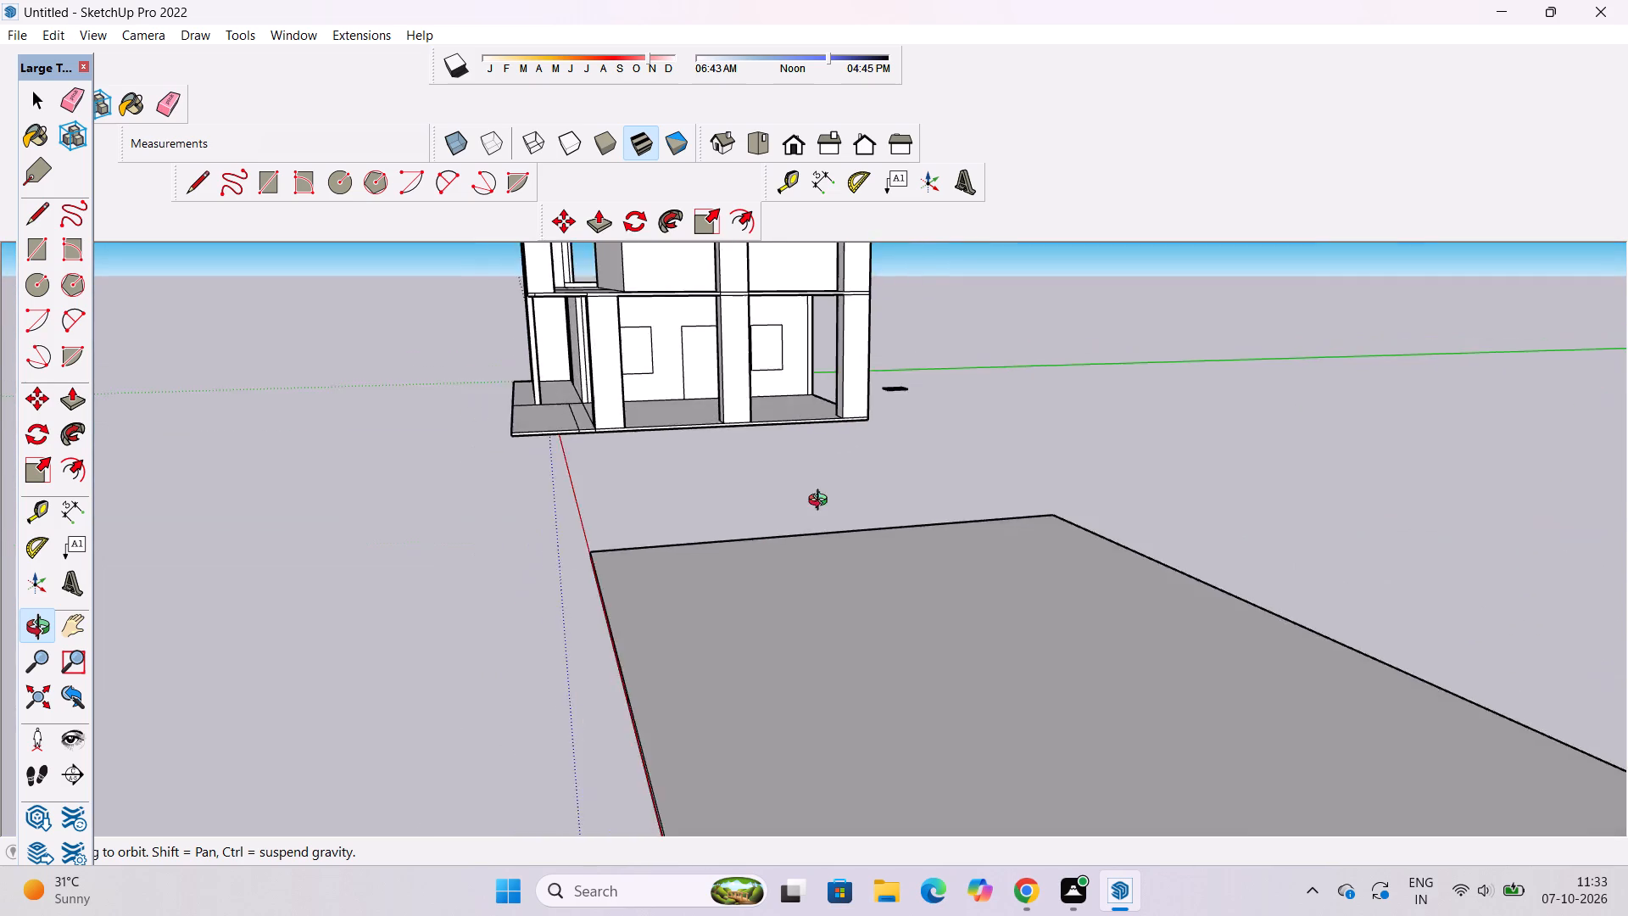
pyautogui.moveTo(822, 495); pyautogui.dragTo(612, 522)
pyautogui.keyDown('shift'); pyautogui.moveTo(645, 414); pyautogui.dragTo(645, 771); pyautogui.keyUp('shift')
pyautogui.scroll(-4, 651, 555)
pyautogui.moveTo(624, 557); pyautogui.dragTo(645, 653)
pyautogui.moveTo(658, 636); pyautogui.dragTo(605, 771)
pyautogui.moveTo(607, 740); pyautogui.dragTo(694, 529)
pyautogui.scroll(9, 646, 584)
pyautogui.moveTo(633, 638); pyautogui.dragTo(768, 658)
pyautogui.scroll(-4, 644, 642)
# Examine the framed balconies on both ends of the building and the plain side wall between them.
pyautogui.moveTo(635, 651); pyautogui.dragTo(1261, 659)
pyautogui.moveTo(1261, 659); pyautogui.dragTo(1223, 659)
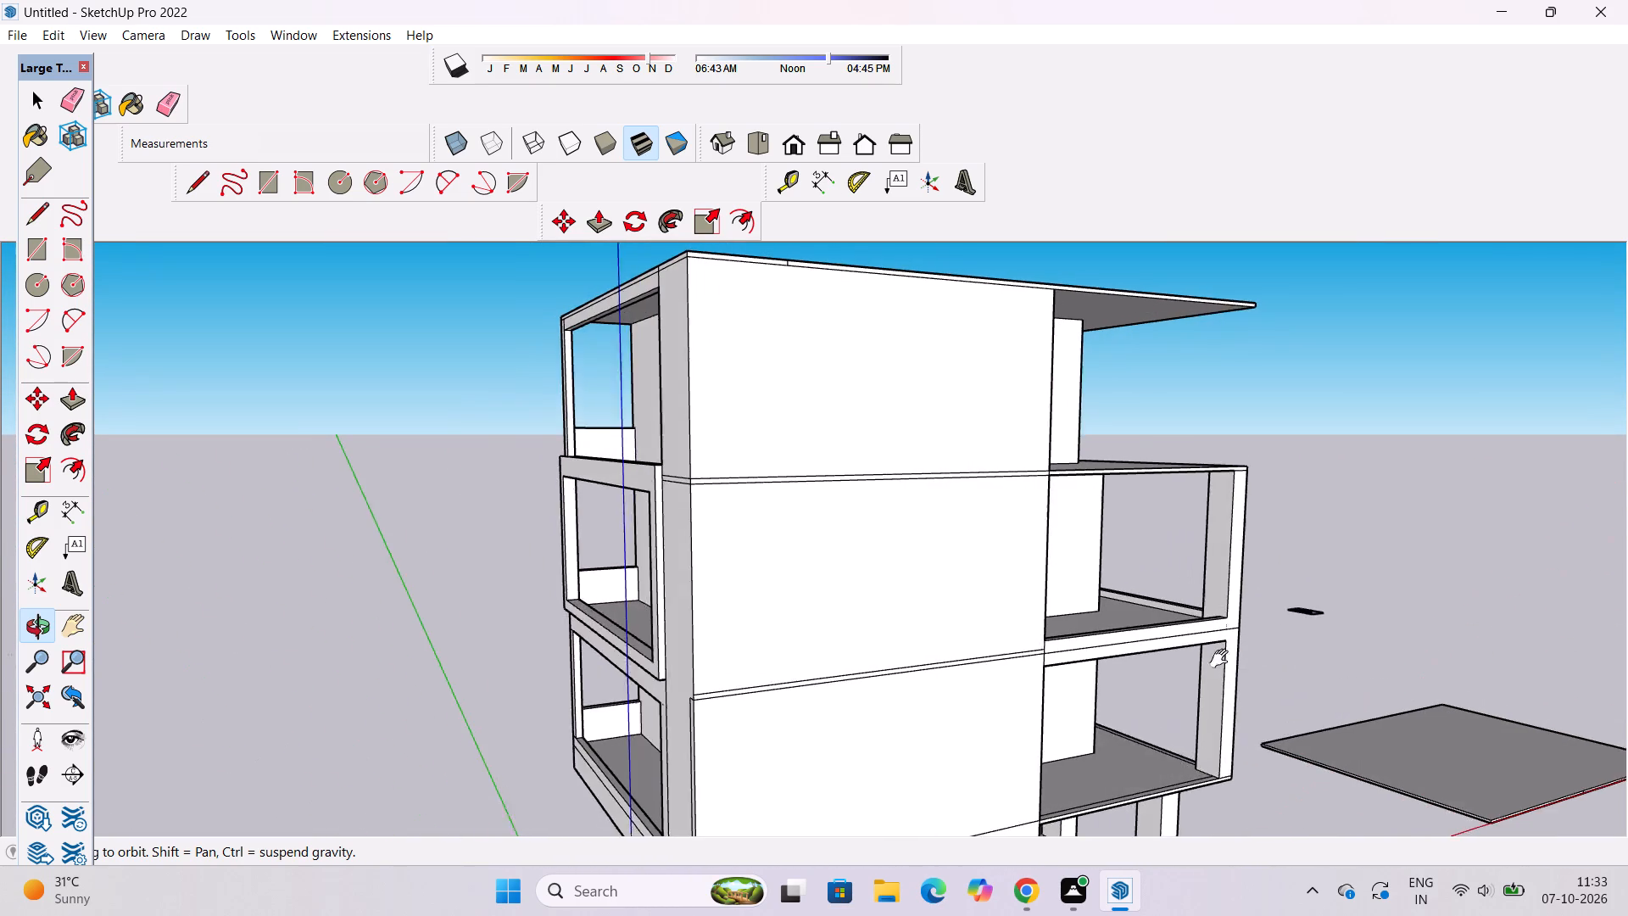
pyautogui.moveTo(1223, 659); pyautogui.dragTo(1157, 659)
pyautogui.keyDown('shift'); pyautogui.moveTo(297, 592); pyautogui.dragTo(459, 478); pyautogui.keyUp('shift')
pyautogui.keyDown('shift'); pyautogui.moveTo(861, 536); pyautogui.dragTo(1255, 561); pyautogui.keyUp('shift')
pyautogui.moveTo(1073, 639); pyautogui.dragTo(1157, 633)
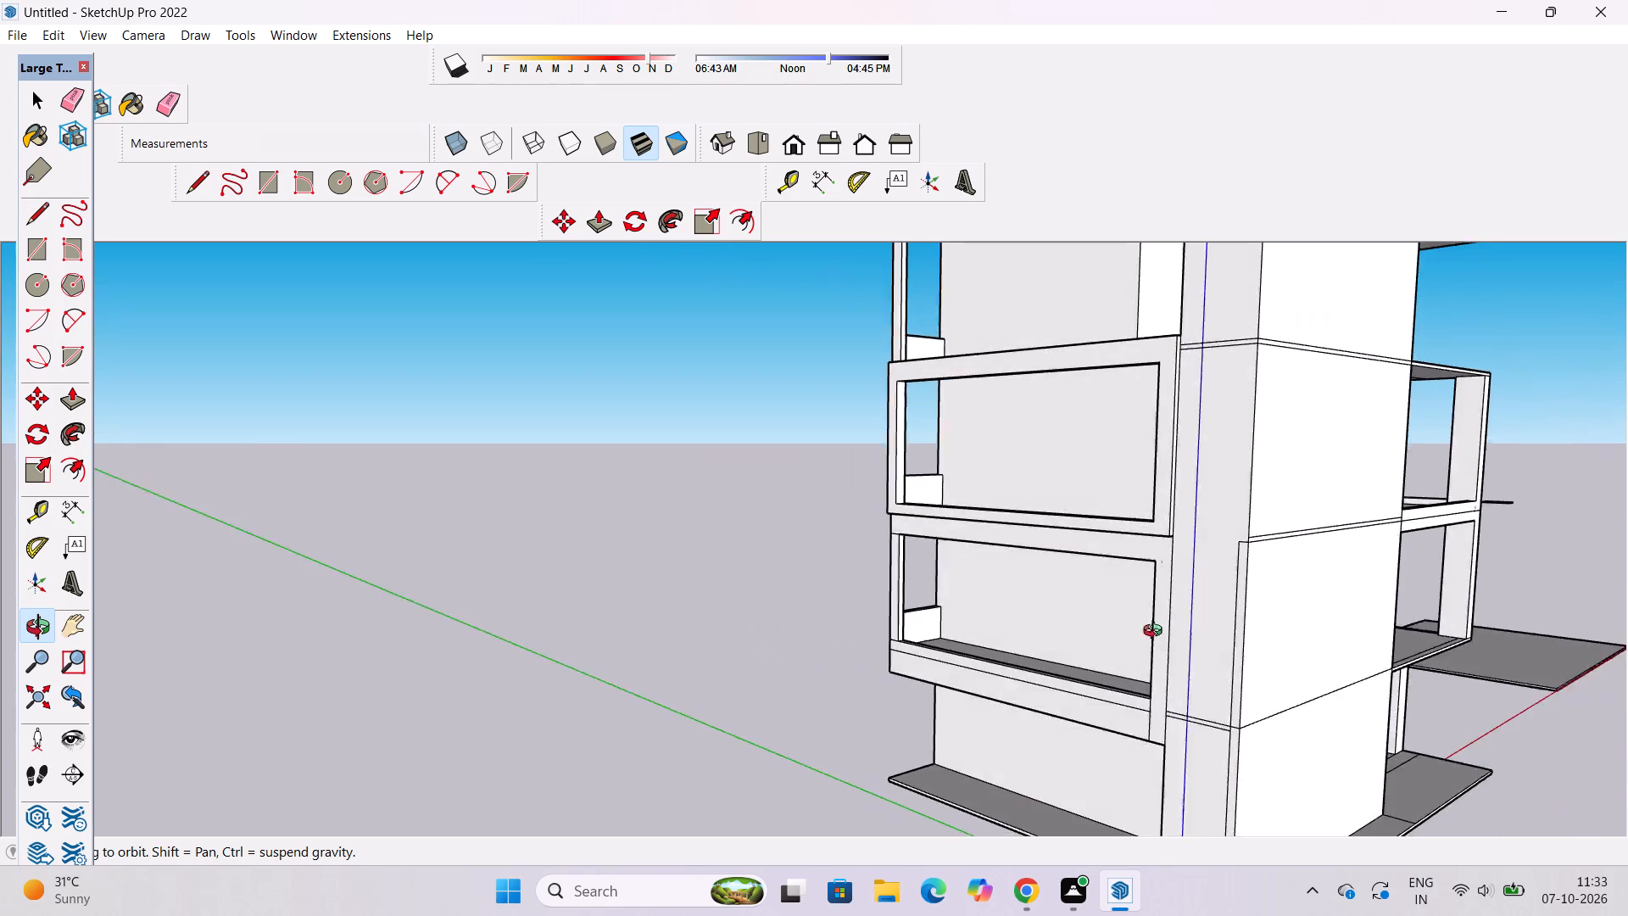
pyautogui.moveTo(1157, 633); pyautogui.dragTo(1192, 543)
pyautogui.moveTo(1204, 672); pyautogui.dragTo(1380, 684)
pyautogui.scroll(4, 1238, 640)
pyautogui.moveTo(1250, 628); pyautogui.dragTo(1152, 634)
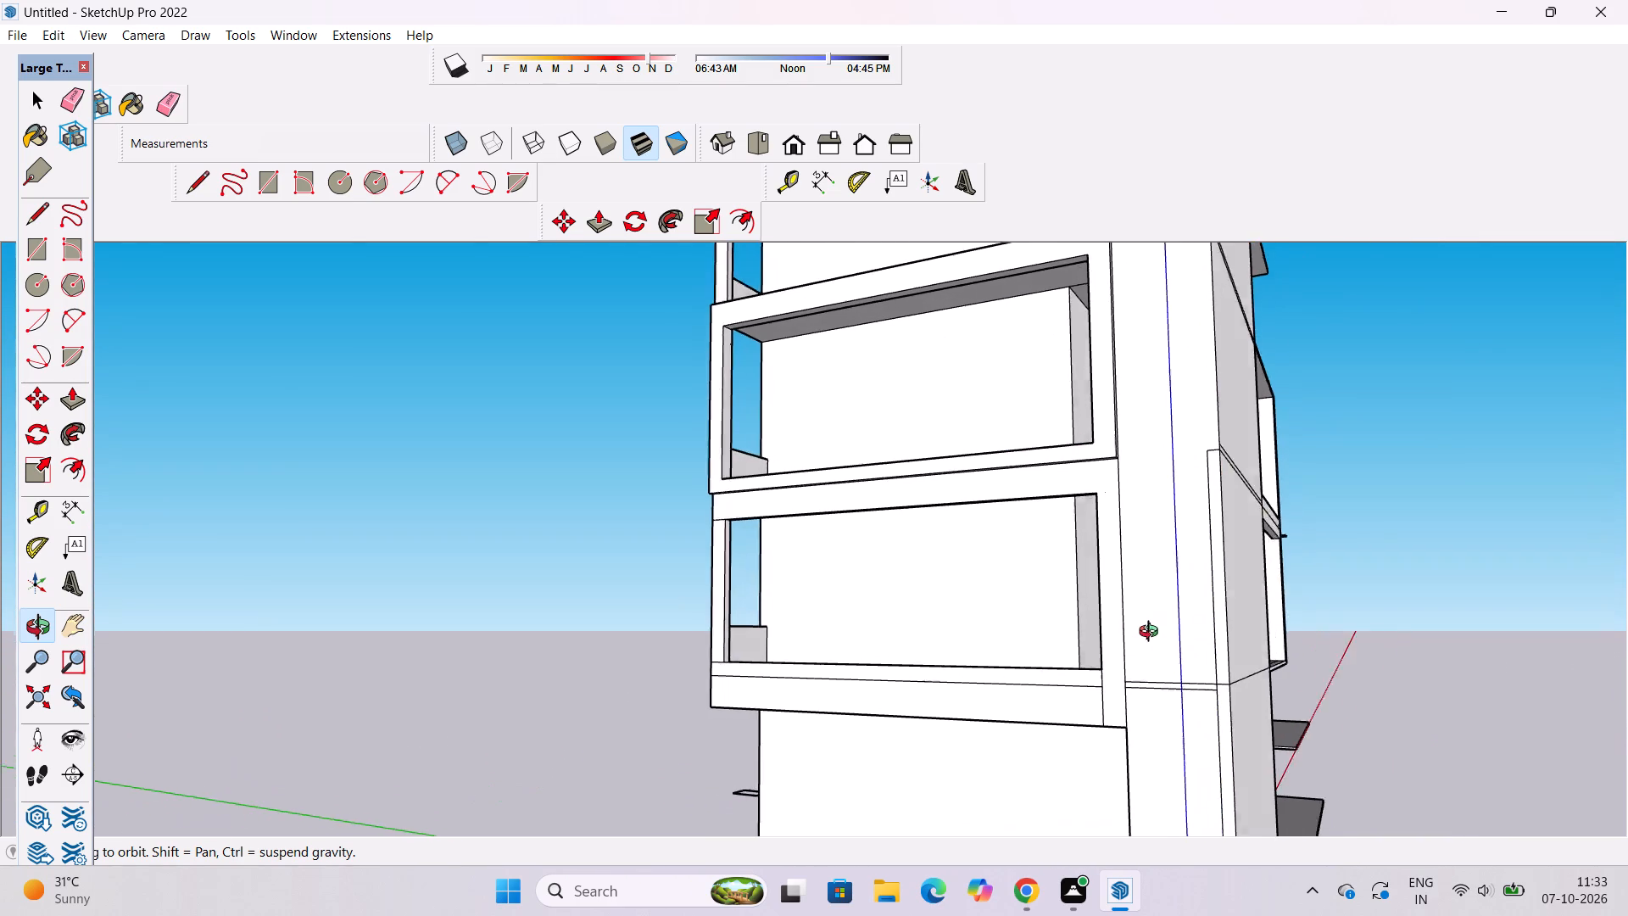
pyautogui.moveTo(1152, 634); pyautogui.dragTo(1151, 634)
pyautogui.scroll(3, 1151, 634)
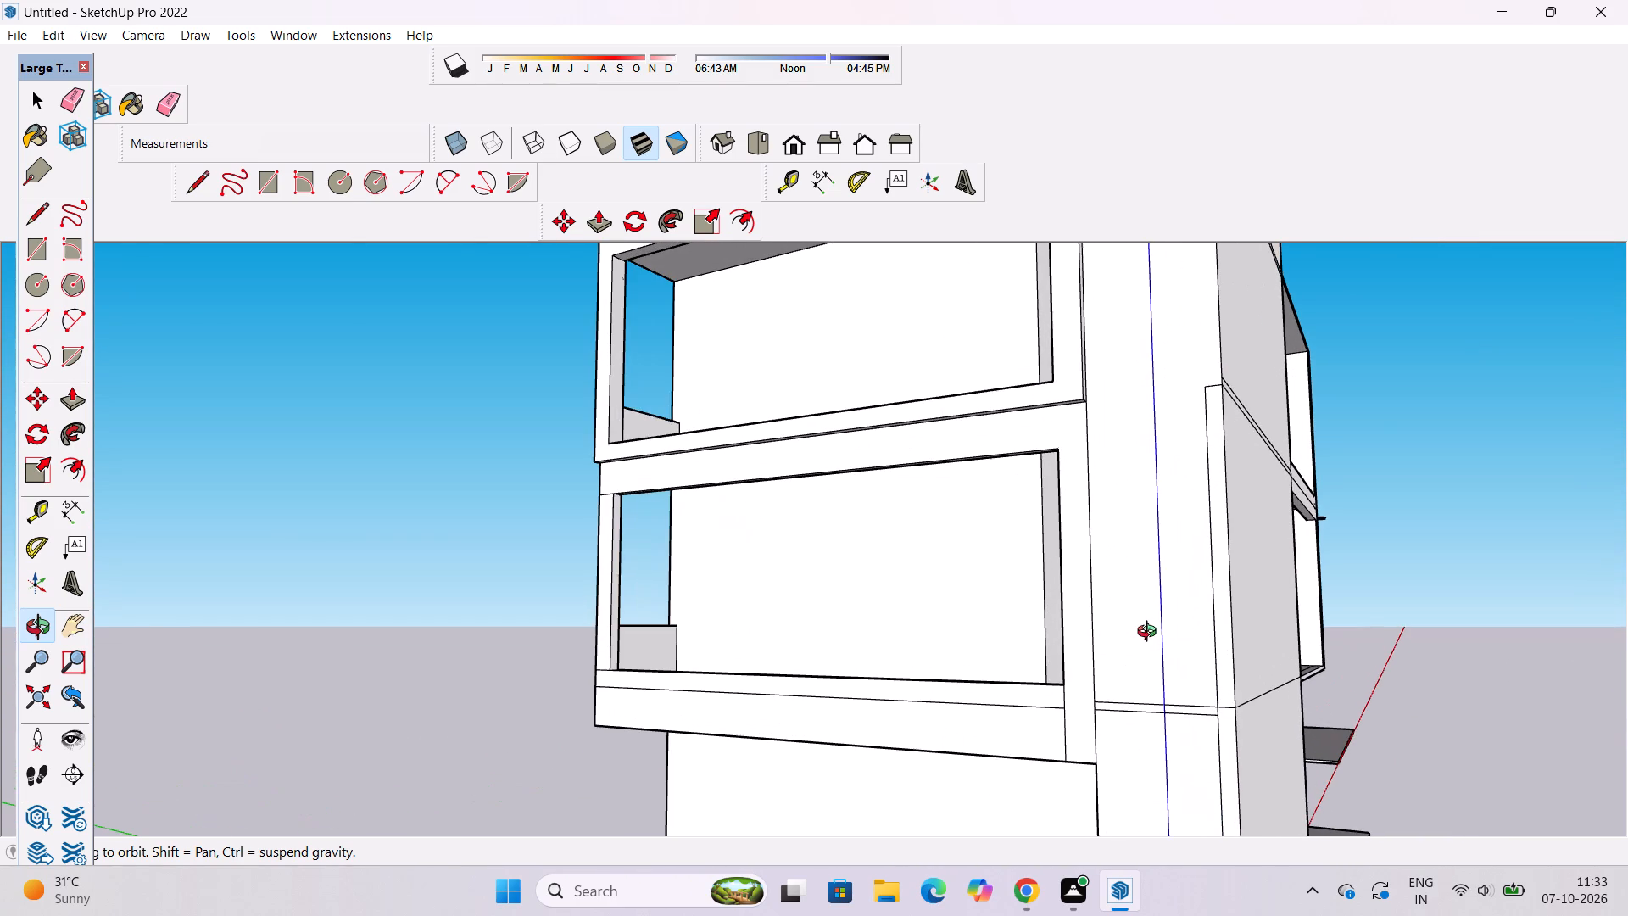
pyautogui.scroll(-4, 1151, 634)
pyautogui.moveTo(1198, 640); pyautogui.dragTo(812, 650)
pyautogui.scroll(-5, 886, 533)
pyautogui.moveTo(1029, 522); pyautogui.dragTo(1027, 587)
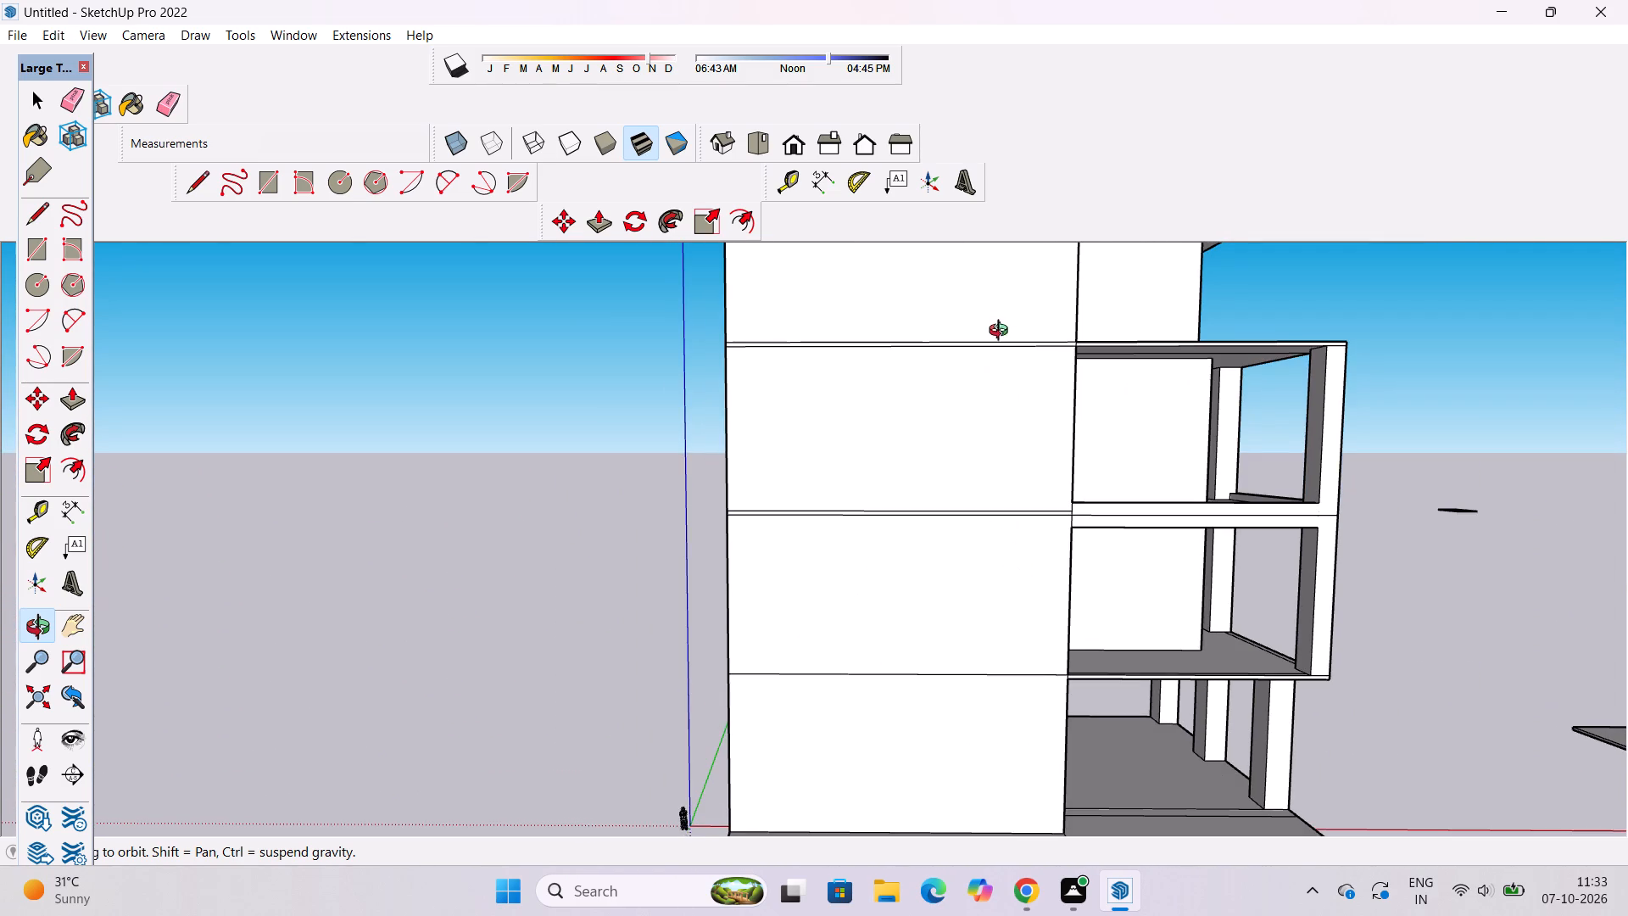
# Erase the upper pair of horizontal floor-level lines across the plain side wall.
pyautogui.scroll(-4, 978, 418)
pyautogui.keyDown('shift'); pyautogui.moveTo(993, 473); pyautogui.dragTo(867, 609); pyautogui.keyUp('shift')
pyautogui.moveTo(871, 604); pyautogui.dragTo(809, 603)
pyautogui.scroll(4, 802, 596)
pyautogui.keyDown('shift'); pyautogui.moveTo(786, 623); pyautogui.dragTo(723, 534); pyautogui.keyUp('shift')
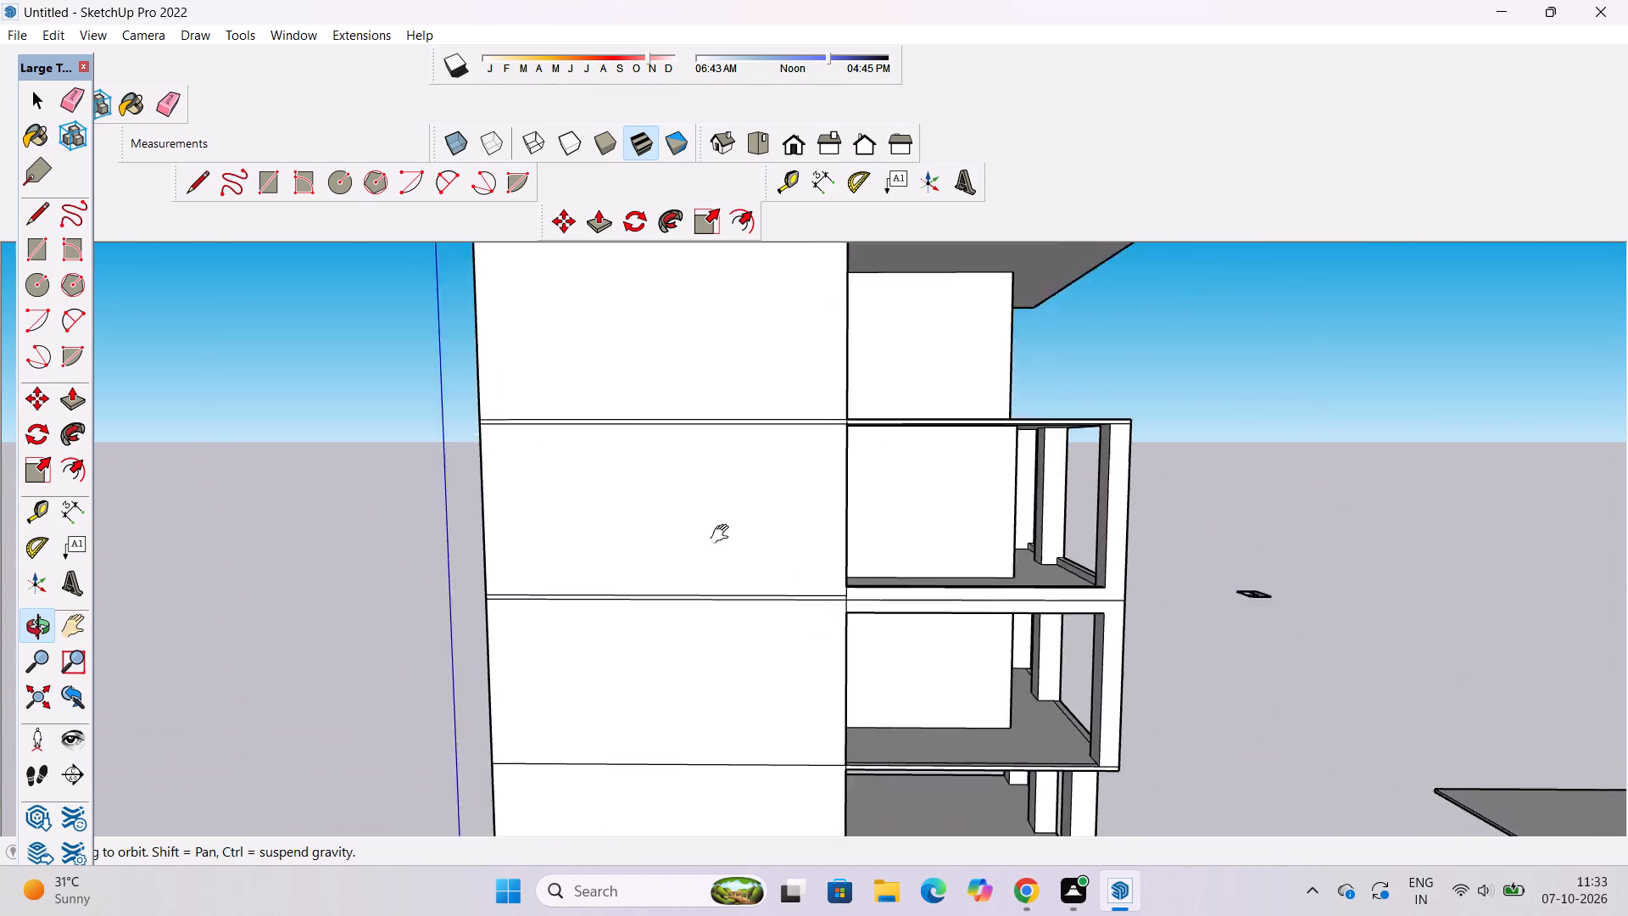
pyautogui.keyDown('shift'); pyautogui.moveTo(723, 534); pyautogui.dragTo(722, 529); pyautogui.keyUp('shift')
pyautogui.moveTo(722, 529); pyautogui.dragTo(650, 499)
pyautogui.press('e')
pyautogui.moveTo(650, 337); pyautogui.dragTo(646, 359)
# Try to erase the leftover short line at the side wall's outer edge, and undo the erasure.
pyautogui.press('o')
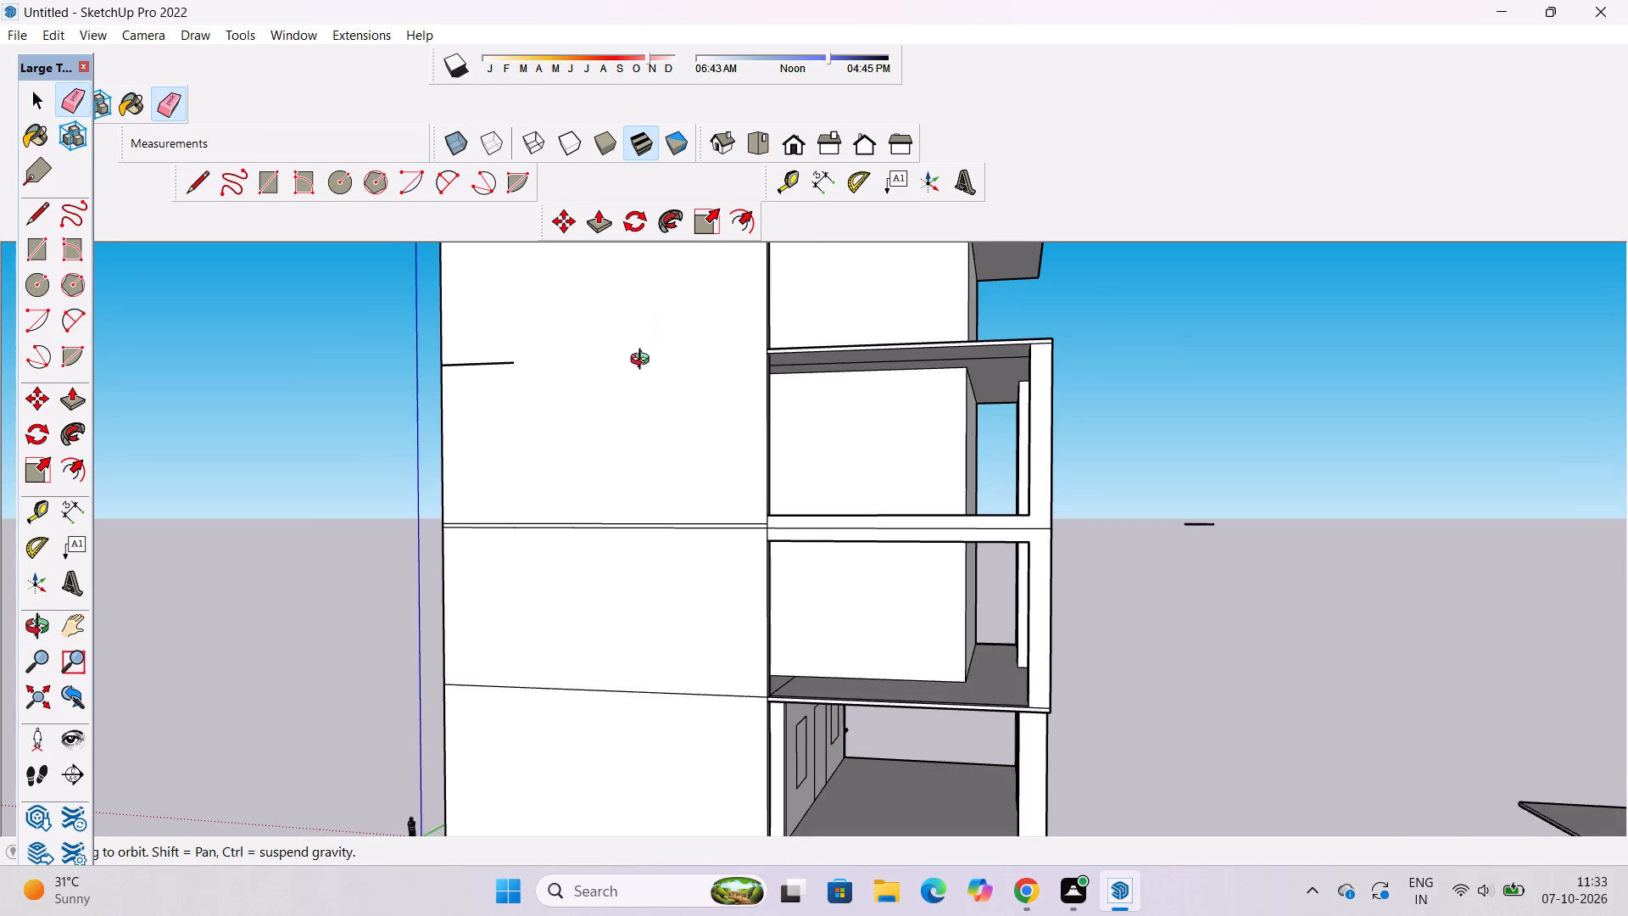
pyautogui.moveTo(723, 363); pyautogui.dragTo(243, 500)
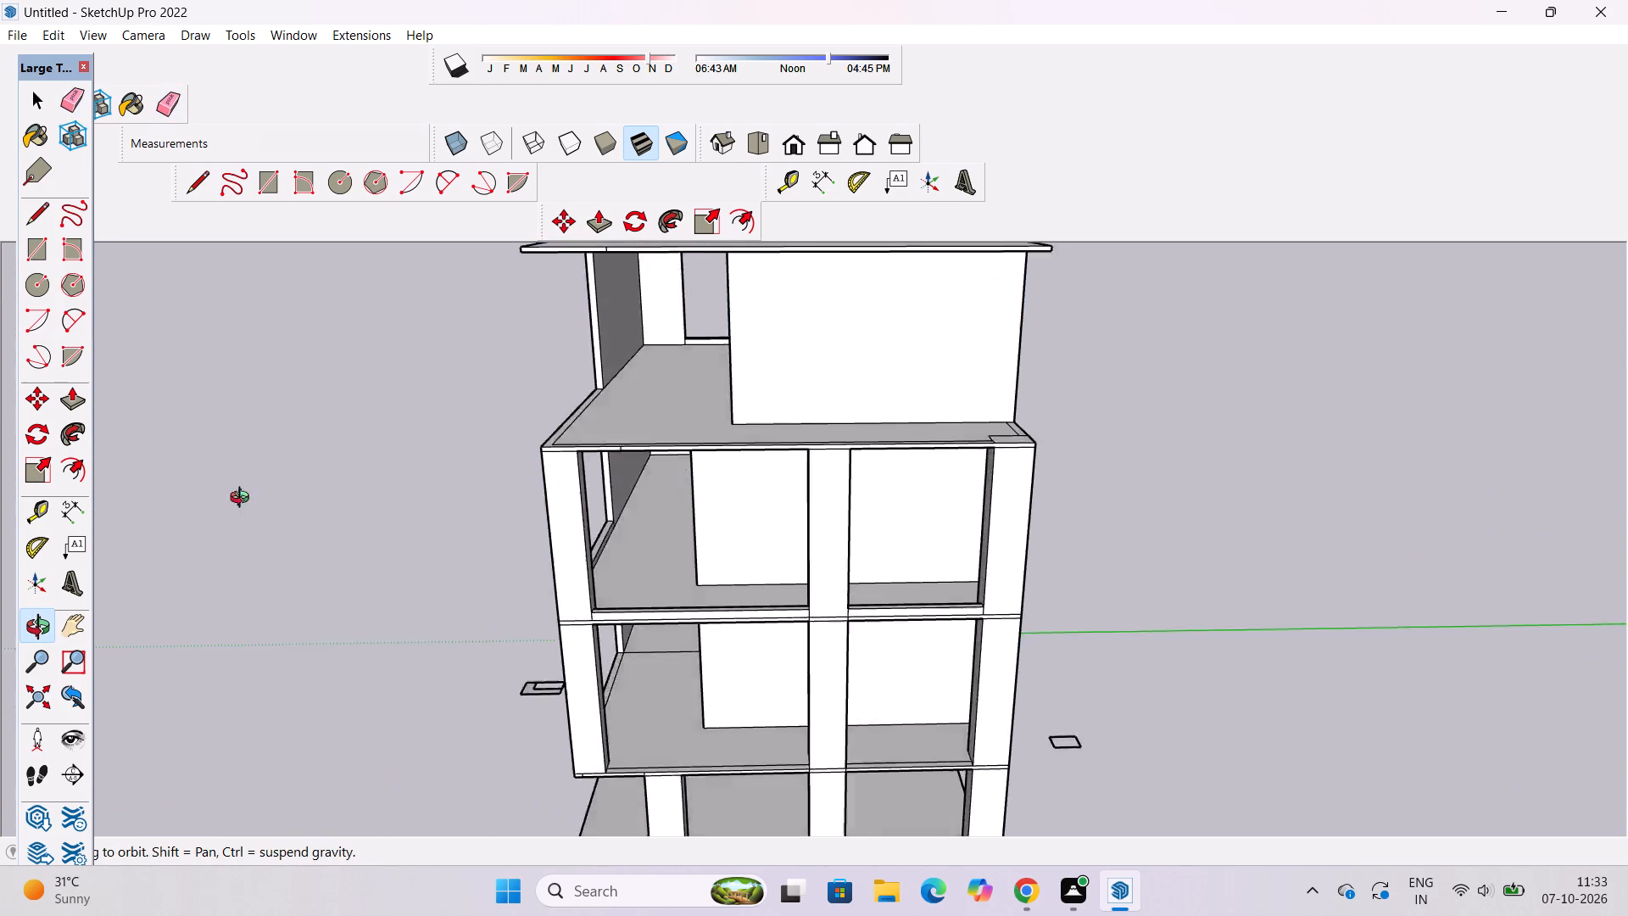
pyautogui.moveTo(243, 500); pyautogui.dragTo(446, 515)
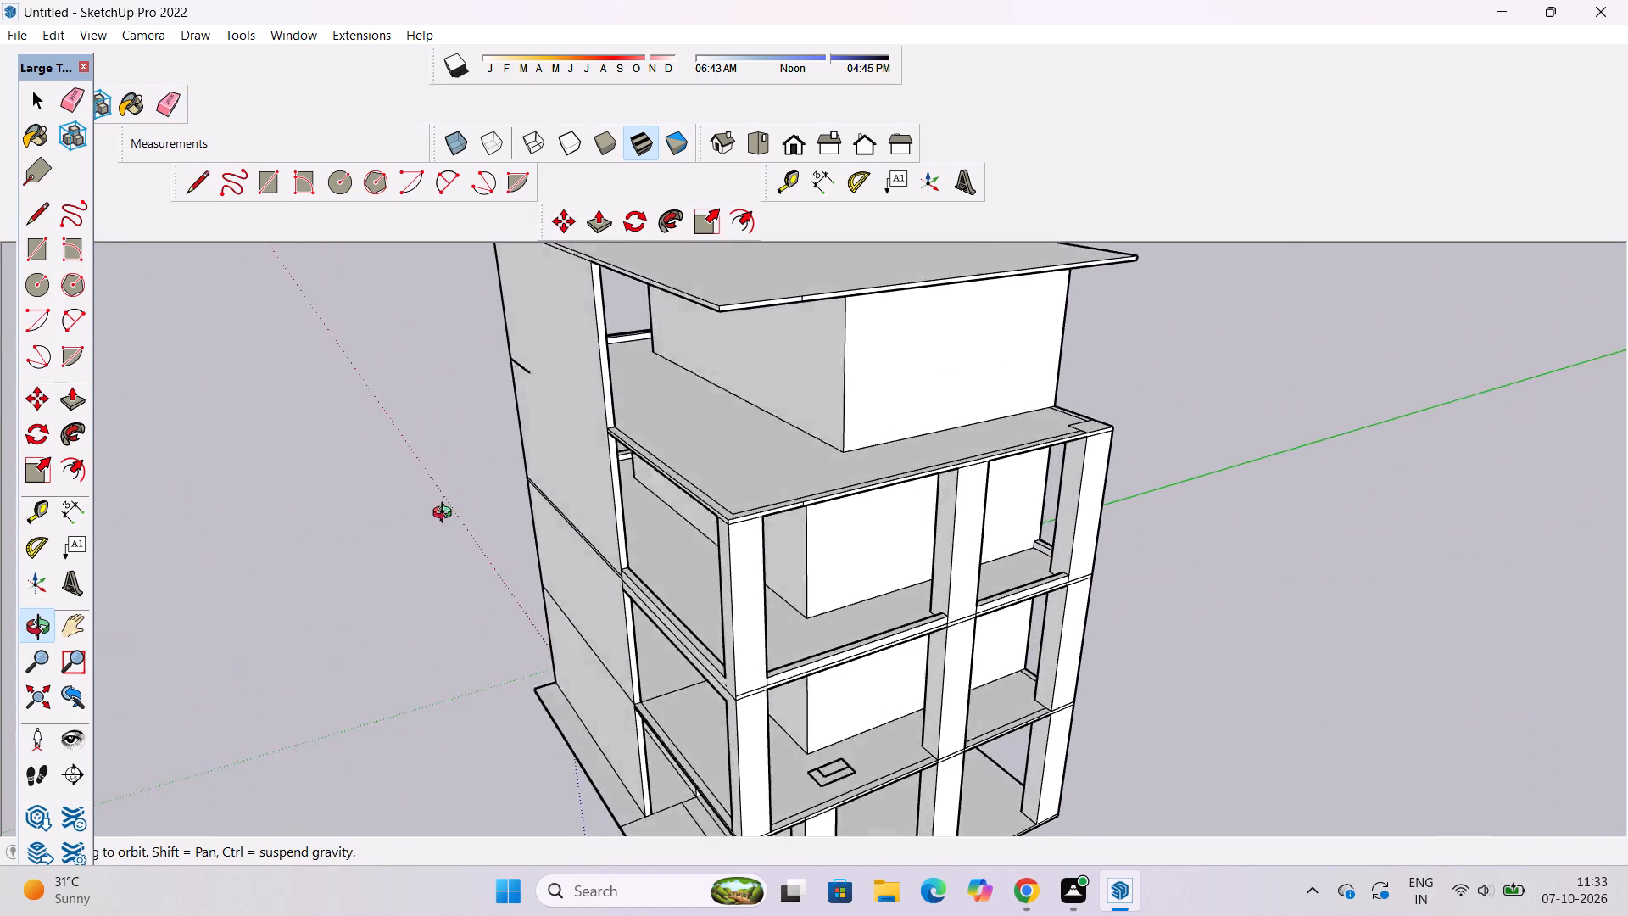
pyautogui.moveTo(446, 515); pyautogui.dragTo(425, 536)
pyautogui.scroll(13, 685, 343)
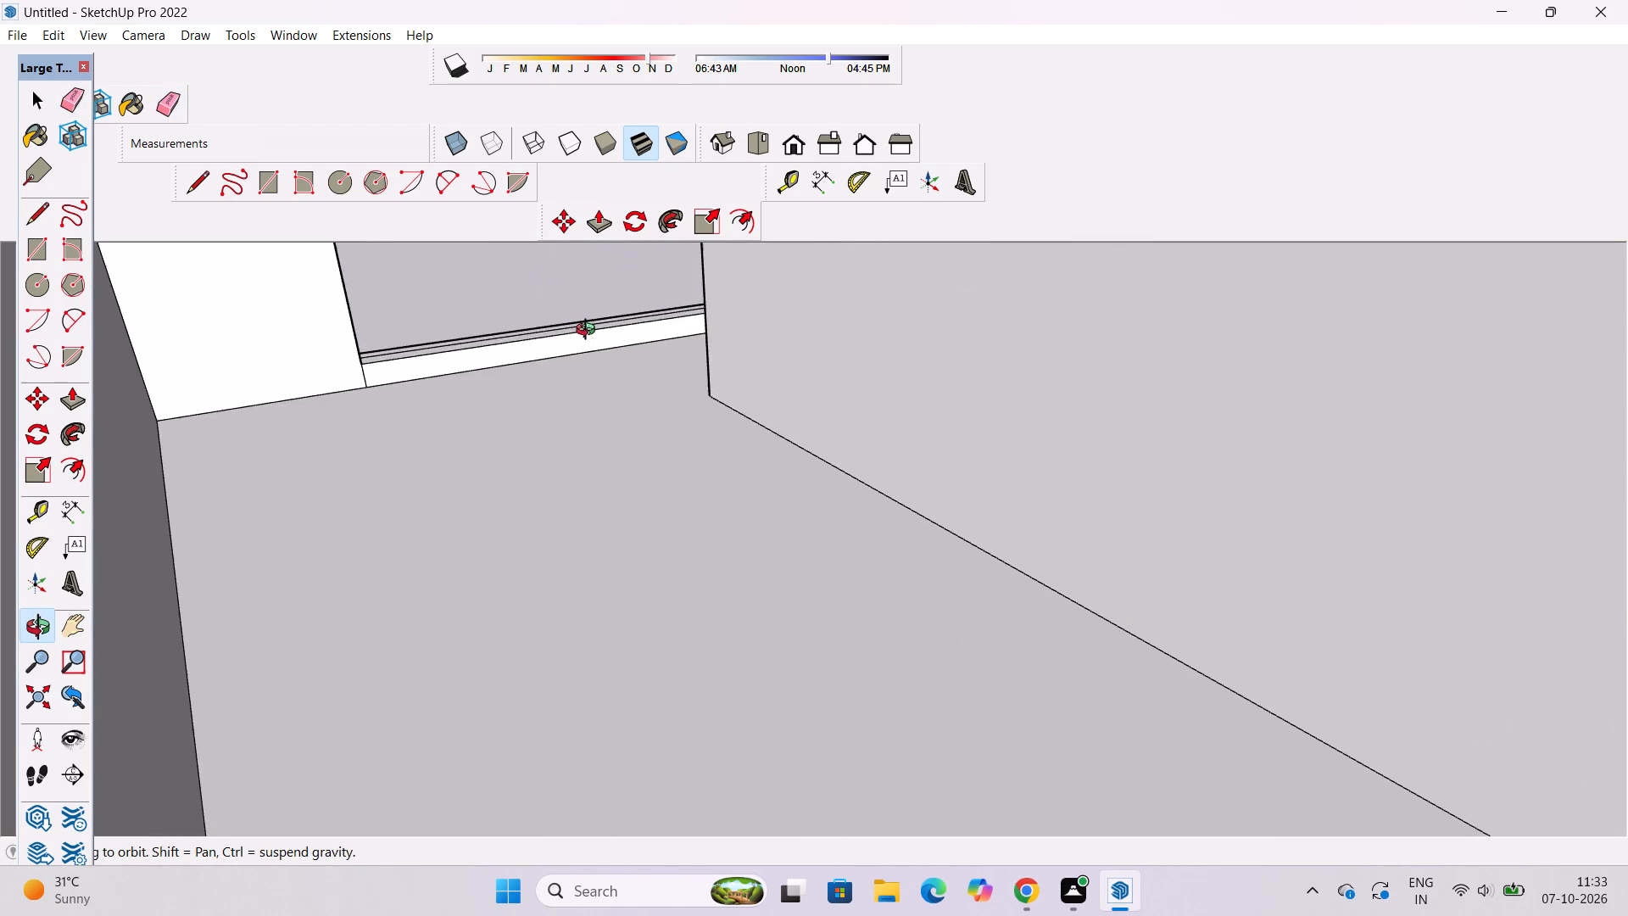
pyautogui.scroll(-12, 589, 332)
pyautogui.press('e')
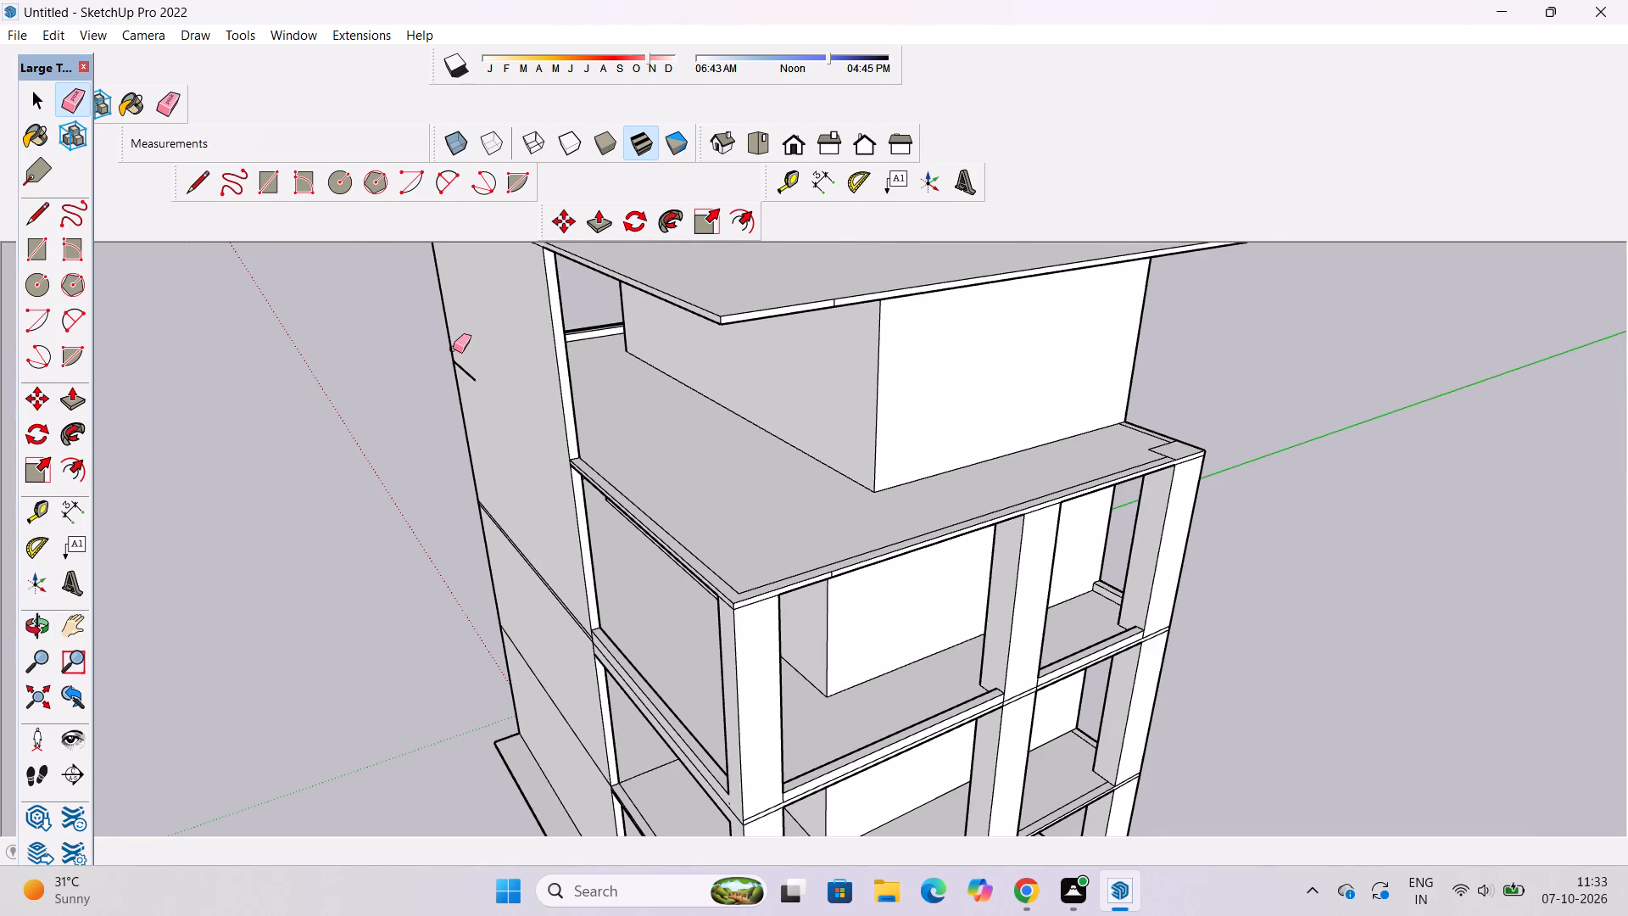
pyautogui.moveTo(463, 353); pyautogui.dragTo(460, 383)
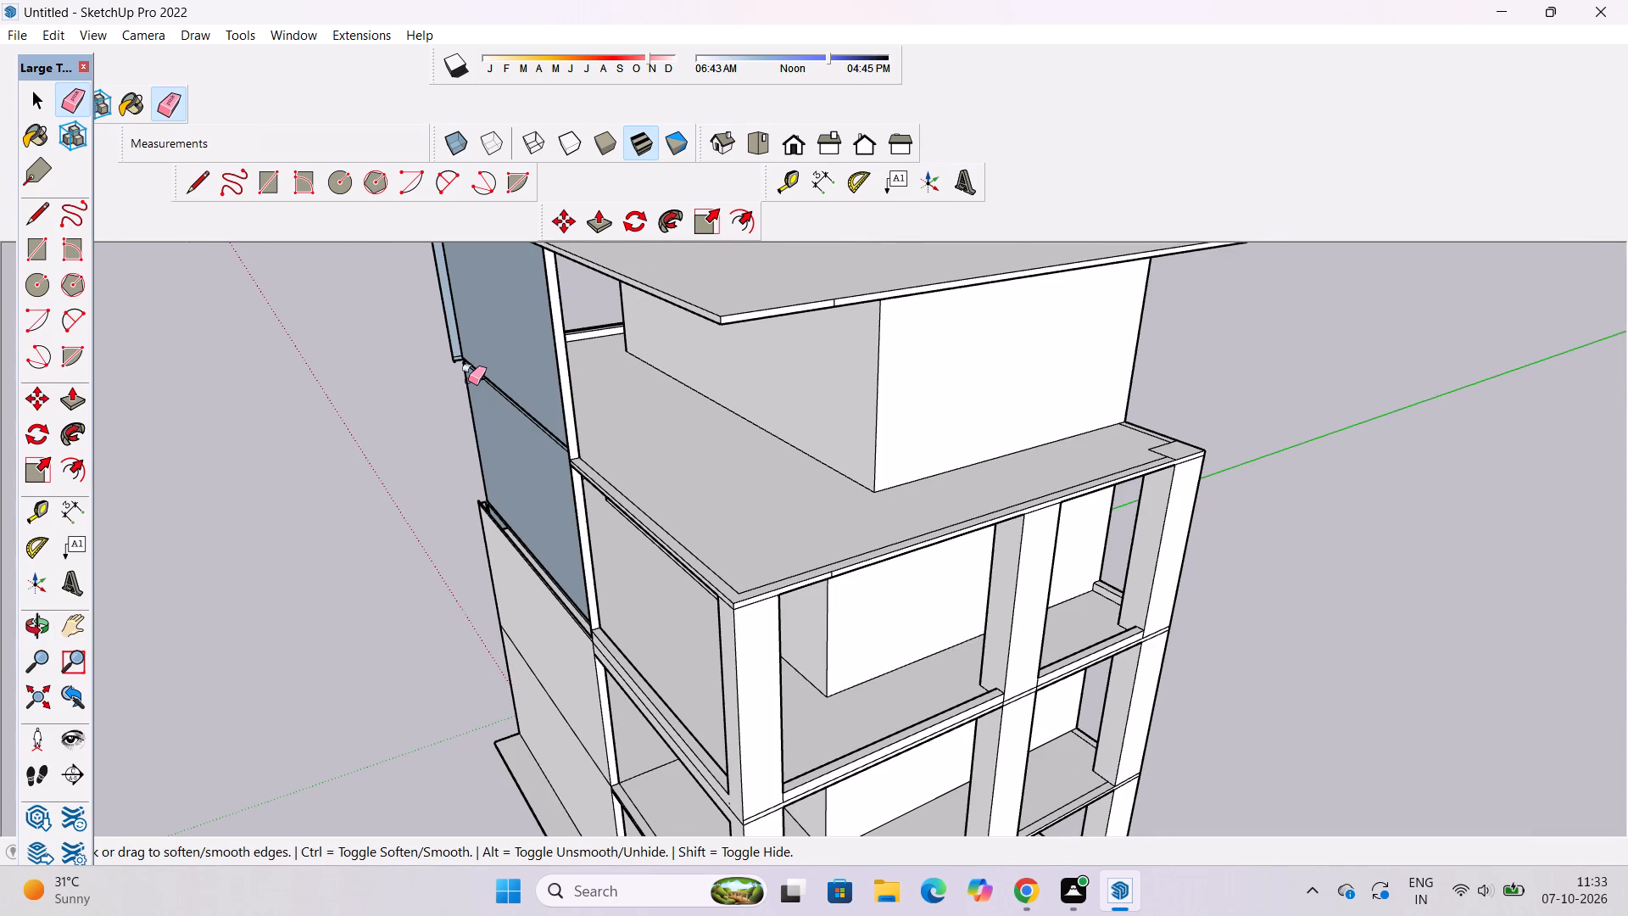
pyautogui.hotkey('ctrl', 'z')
# Erase the leftover short line and its tiny remnants near the side wall's outer edge at the upper floor level.
pyautogui.scroll(5, 468, 381)
pyautogui.moveTo(488, 359); pyautogui.dragTo(482, 372)
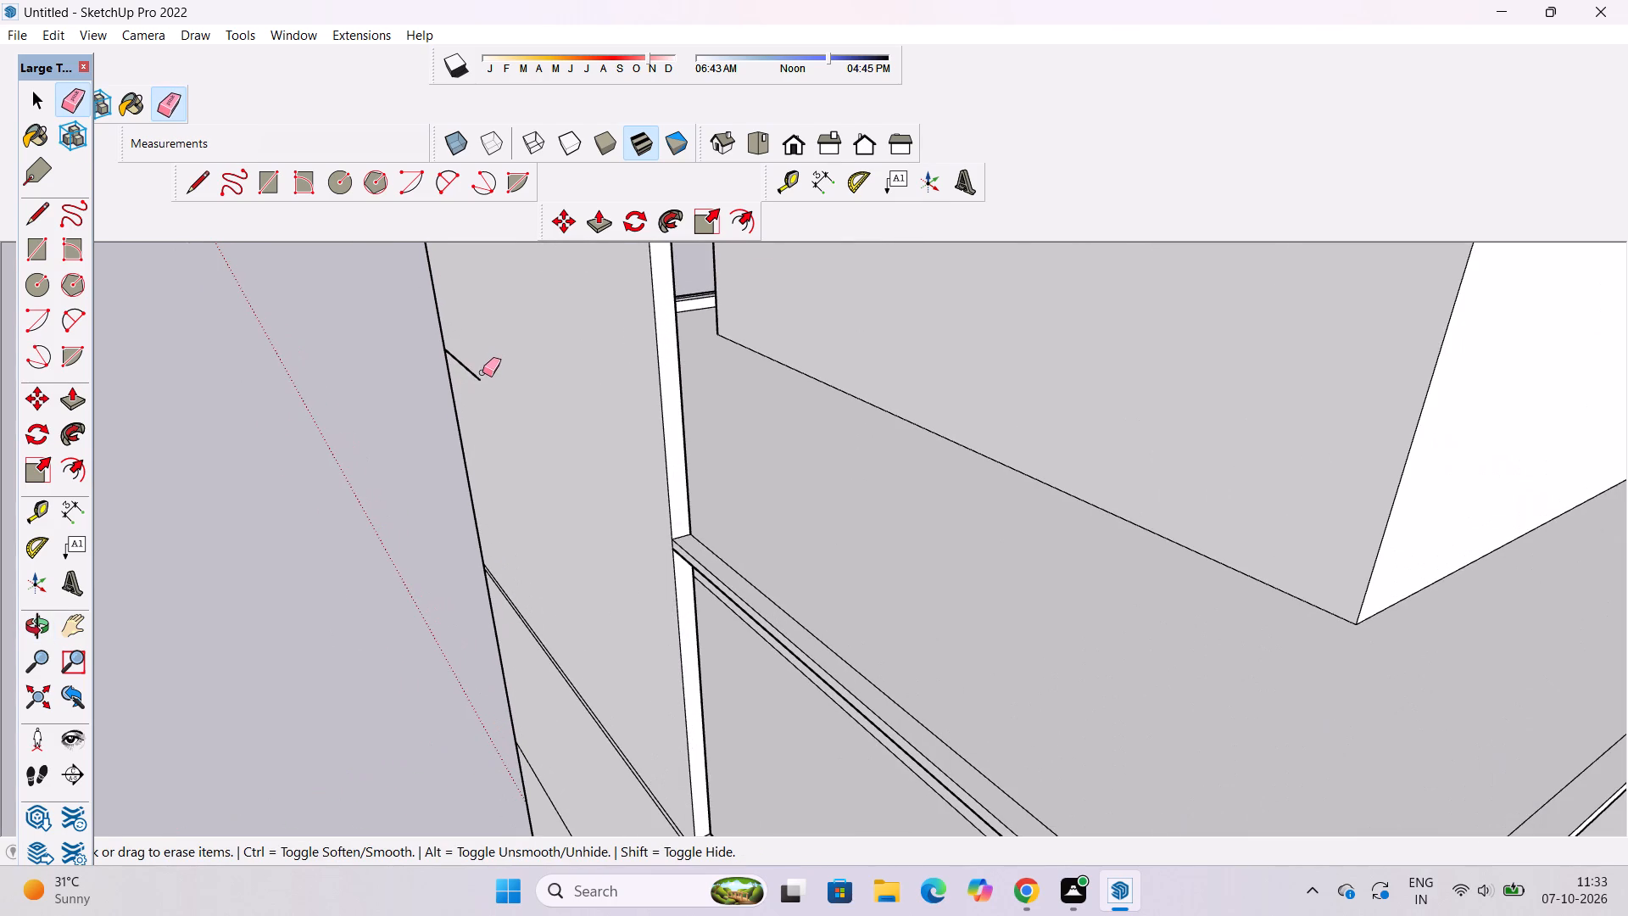
pyautogui.moveTo(482, 372); pyautogui.dragTo(482, 383)
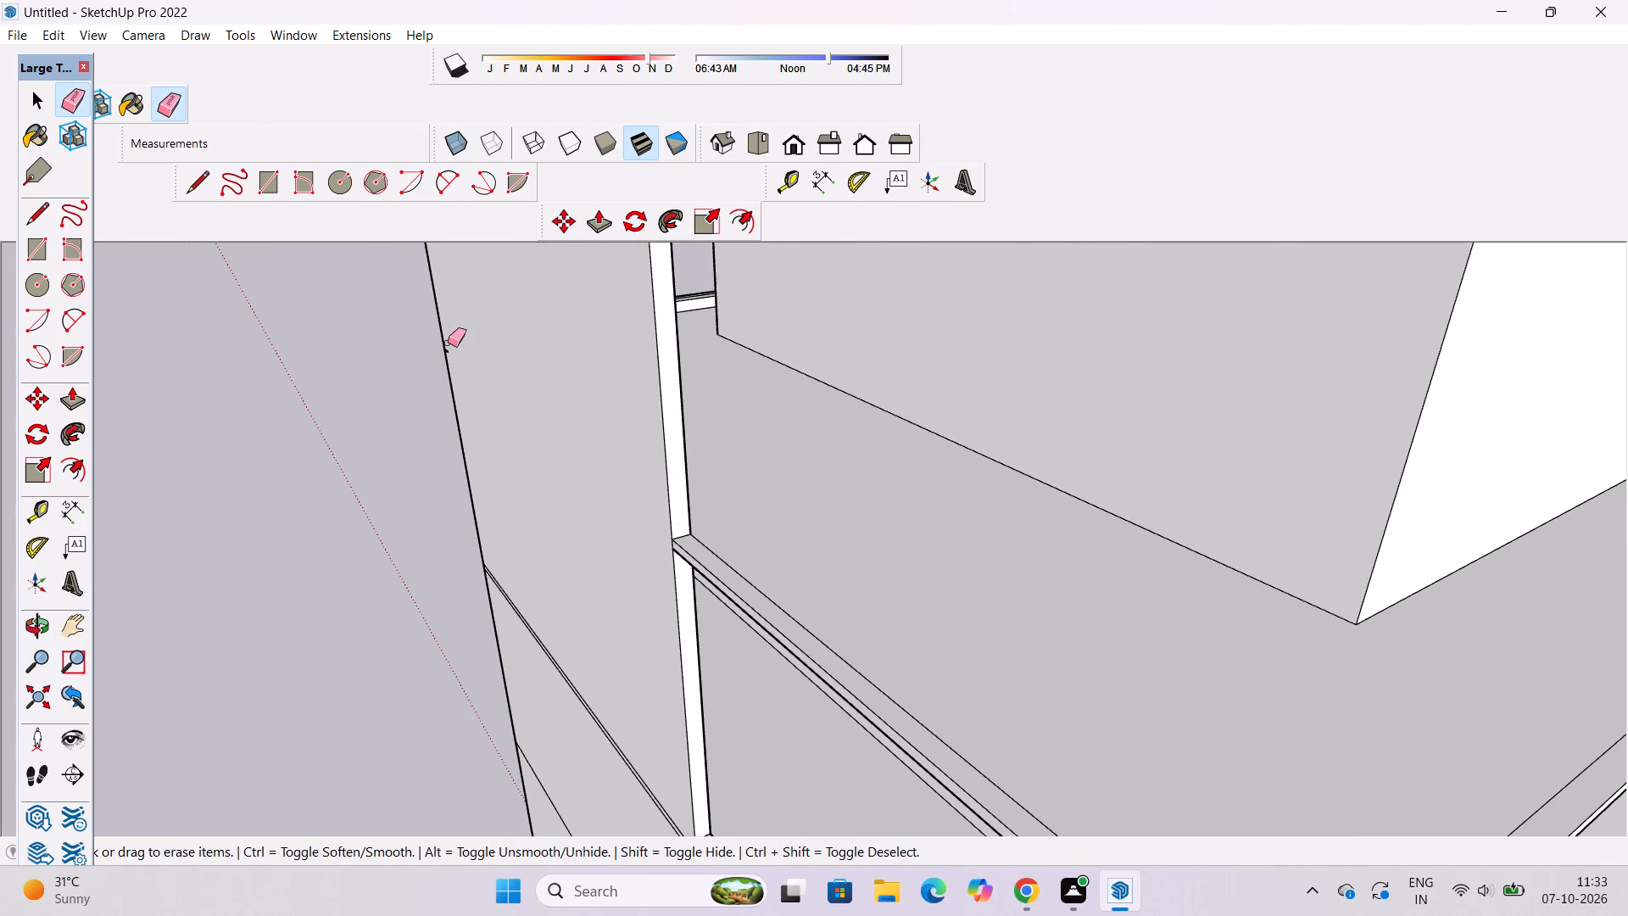
pyautogui.scroll(4, 421, 328)
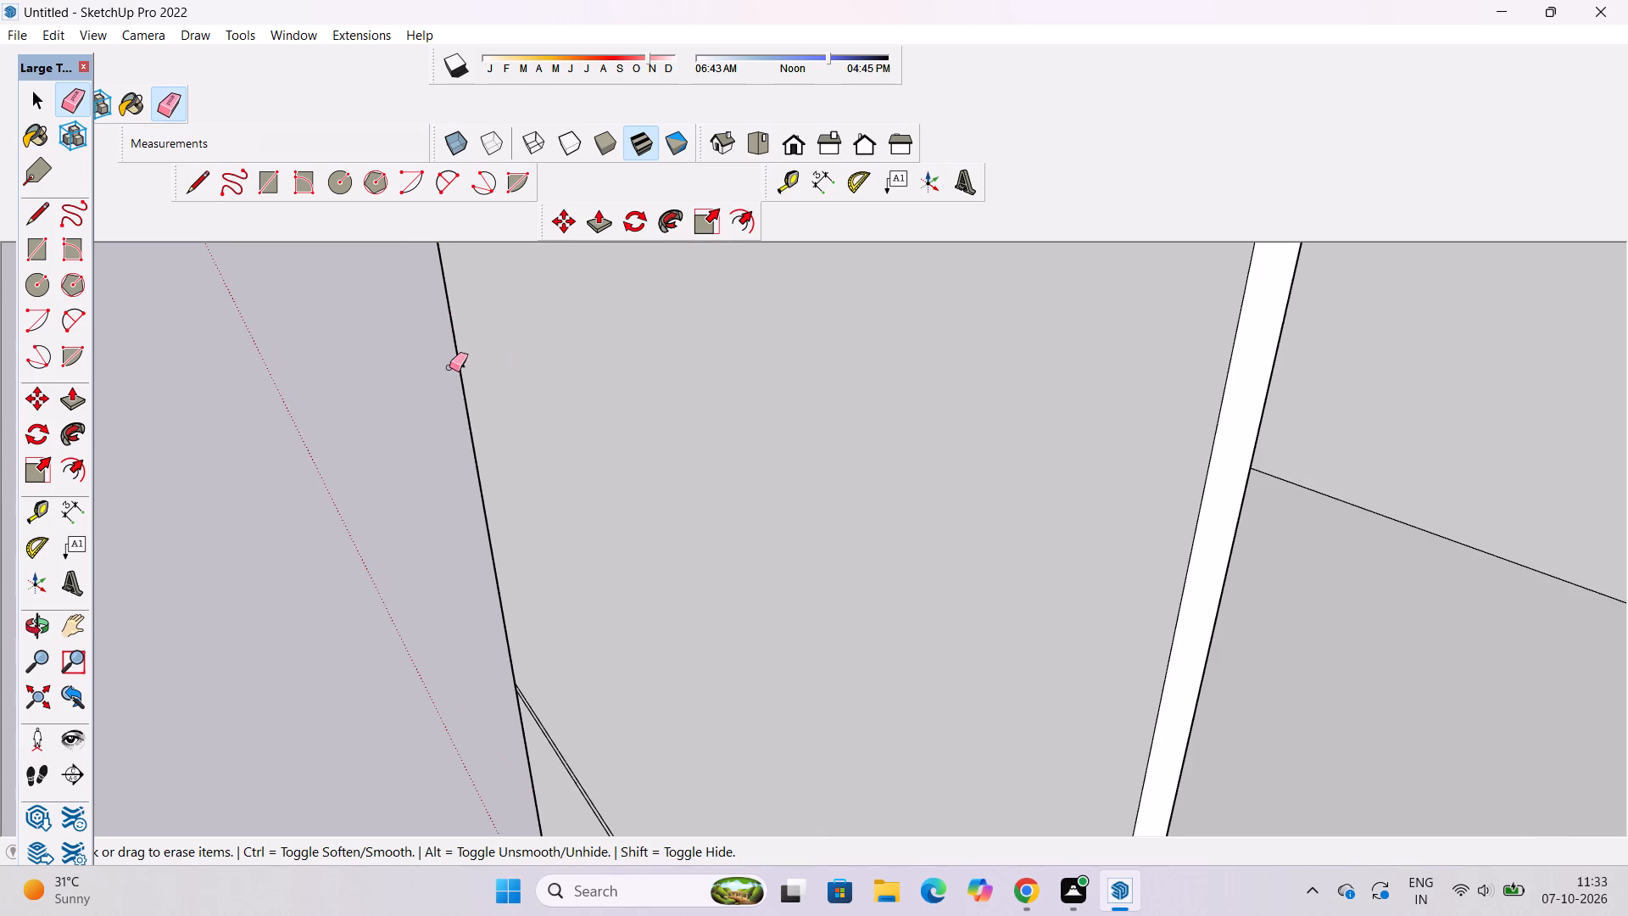
pyautogui.scroll(14, 449, 367)
pyautogui.scroll(-4, 575, 368)
pyautogui.moveTo(643, 331); pyautogui.dragTo(643, 361)
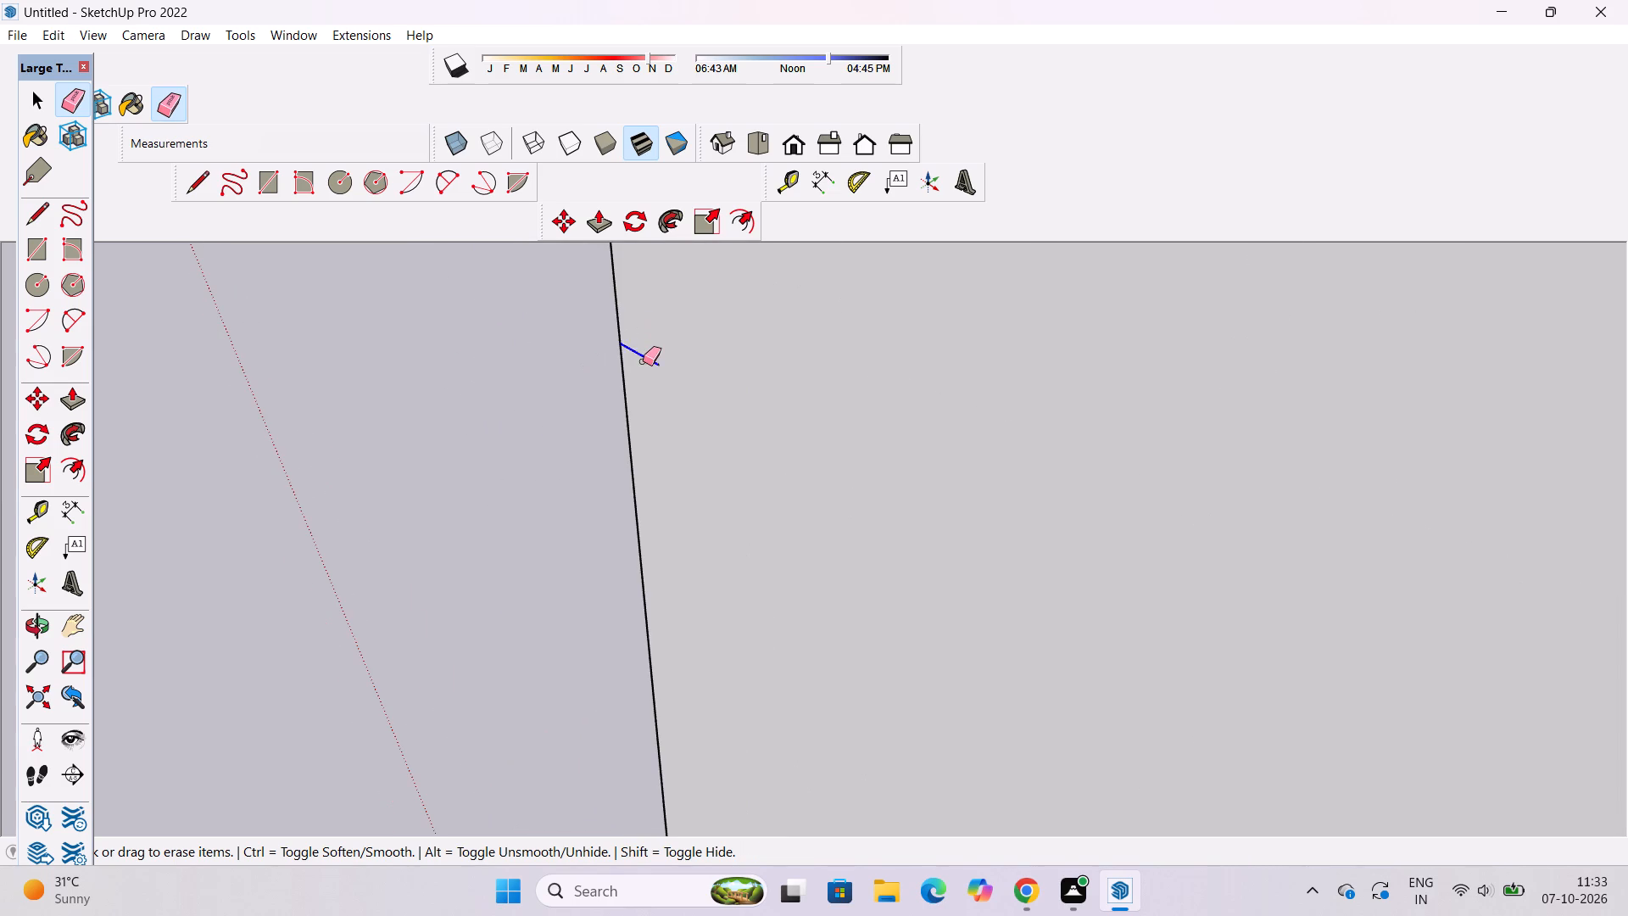
pyautogui.moveTo(643, 361); pyautogui.dragTo(643, 362)
pyautogui.moveTo(676, 342); pyautogui.dragTo(661, 364)
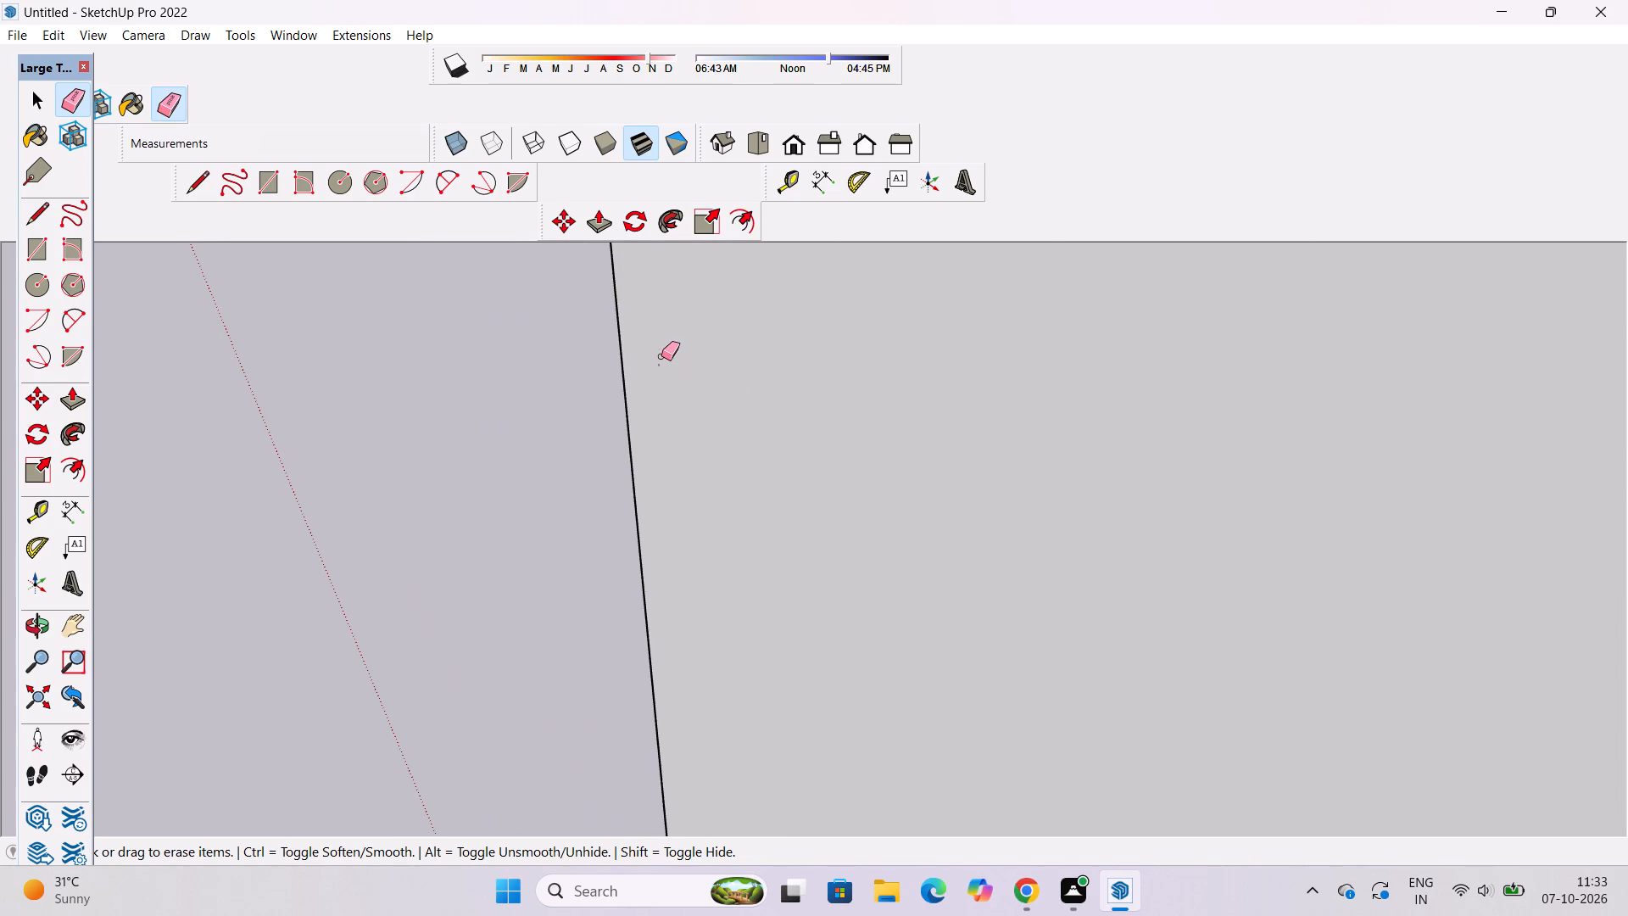
pyautogui.moveTo(661, 356); pyautogui.dragTo(656, 373)
pyautogui.click(665, 350)
pyautogui.press('space')
# Erase the pair of horizontal lines at the next floor level down on the plain side wall.
pyautogui.press('o')
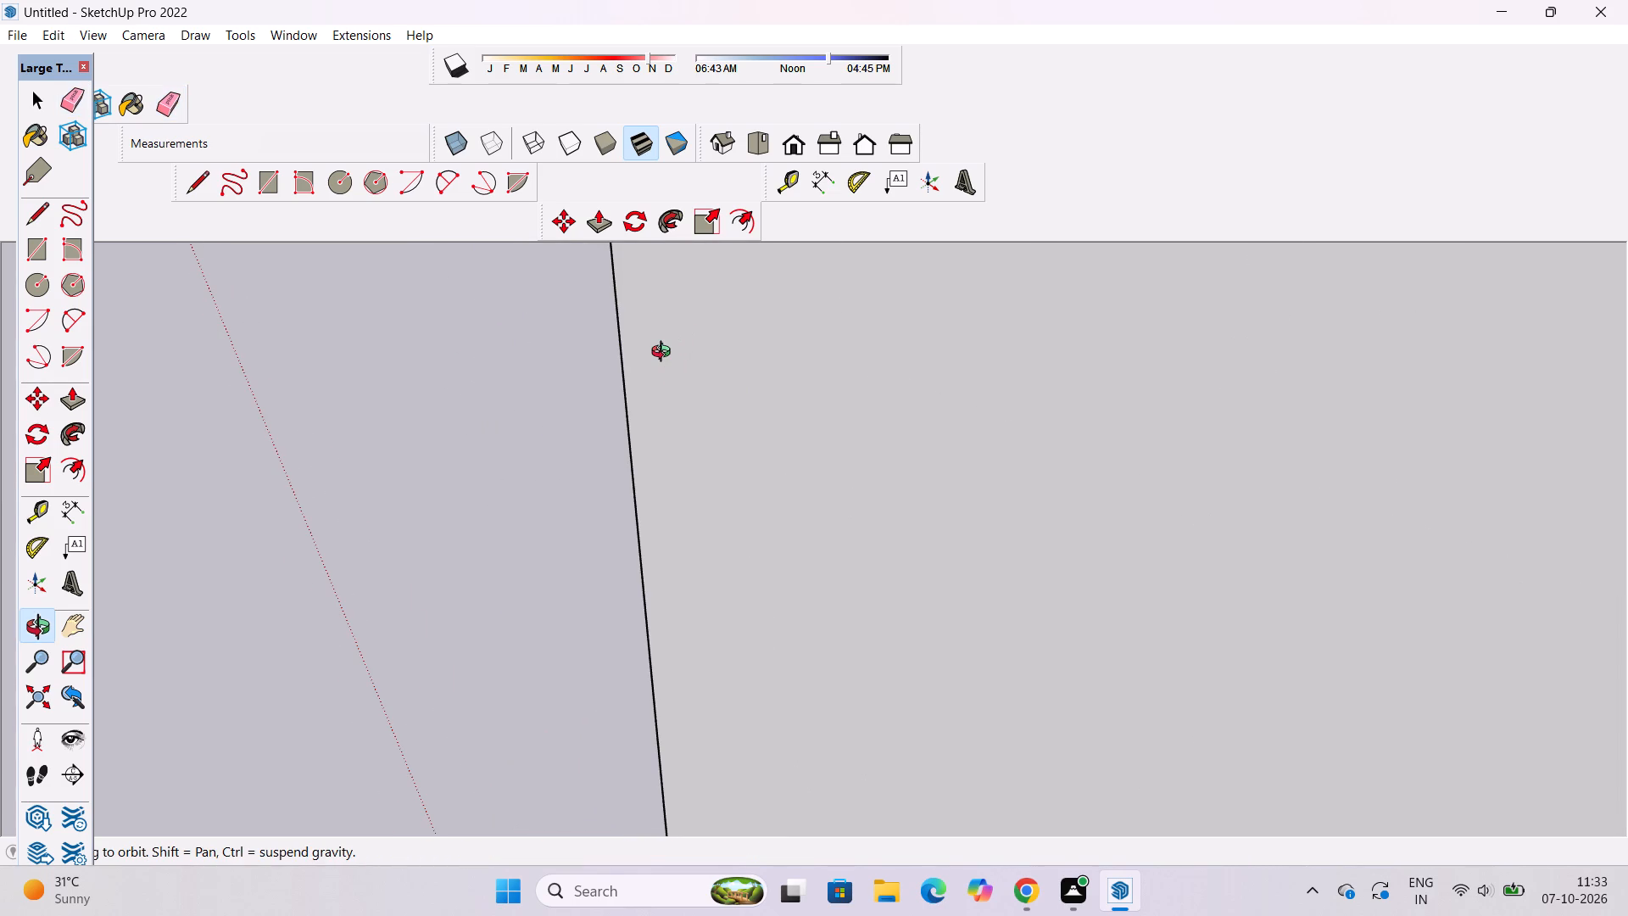
pyautogui.scroll(-20, 665, 354)
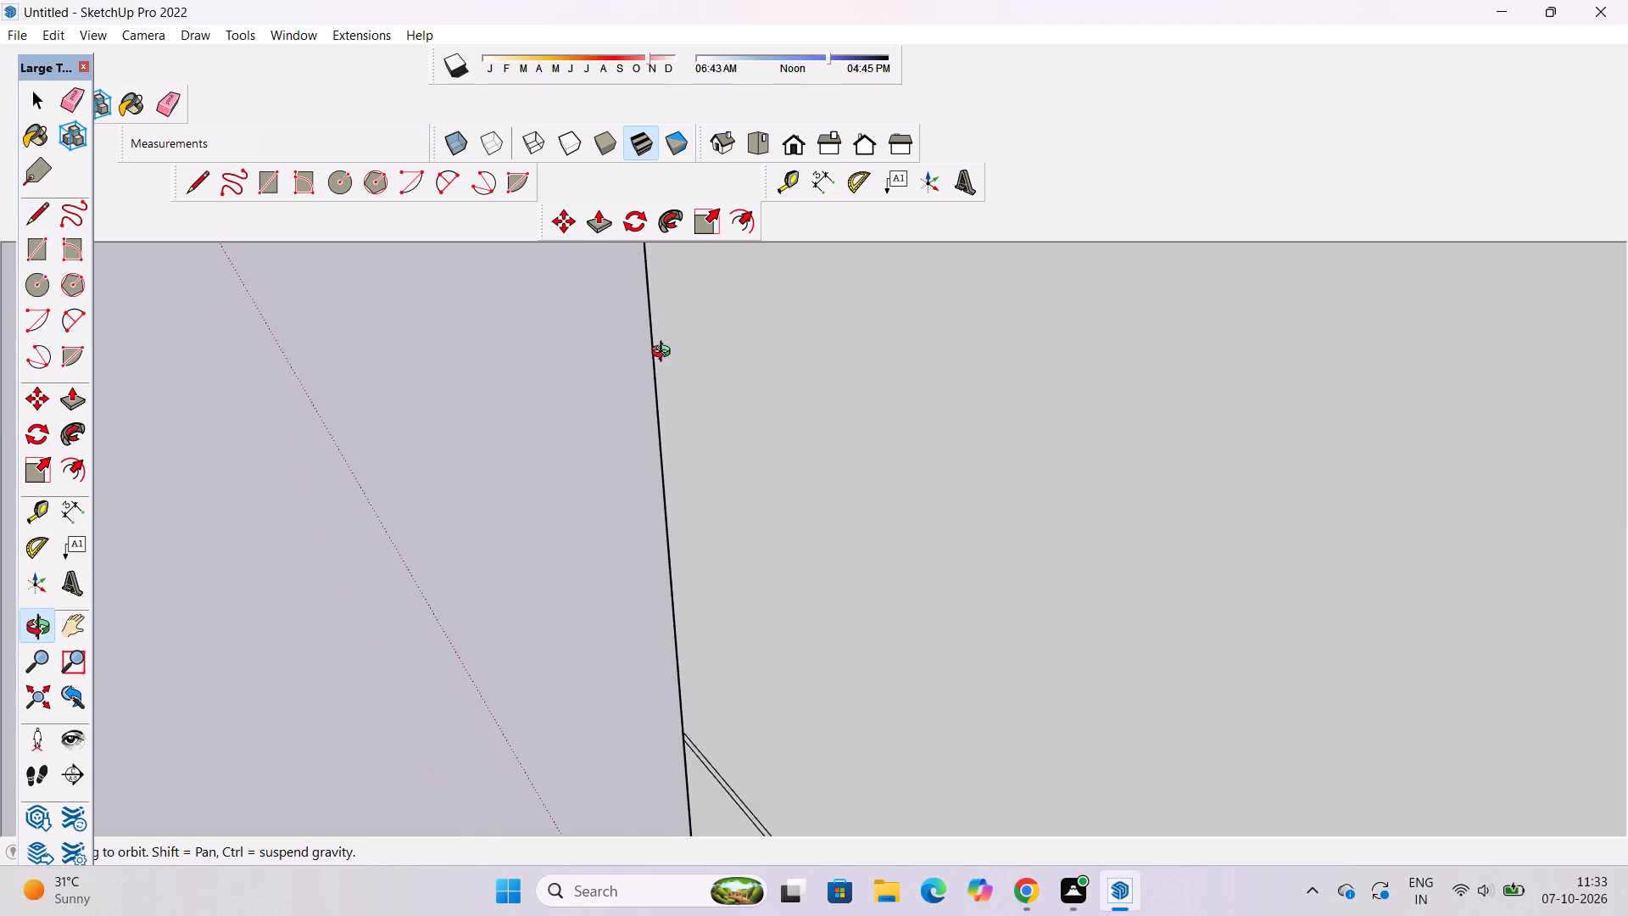
pyautogui.scroll(-9, 665, 354)
pyautogui.keyDown('shift'); pyautogui.moveTo(630, 388); pyautogui.dragTo(622, 400); pyautogui.keyUp('shift')
pyautogui.moveTo(644, 501); pyautogui.dragTo(686, 436)
pyautogui.scroll(4, 695, 500)
pyautogui.keyDown('shift'); pyautogui.moveTo(695, 528); pyautogui.dragTo(597, 443); pyautogui.keyUp('shift')
pyautogui.moveTo(597, 443); pyautogui.dragTo(476, 509)
pyautogui.press('e')
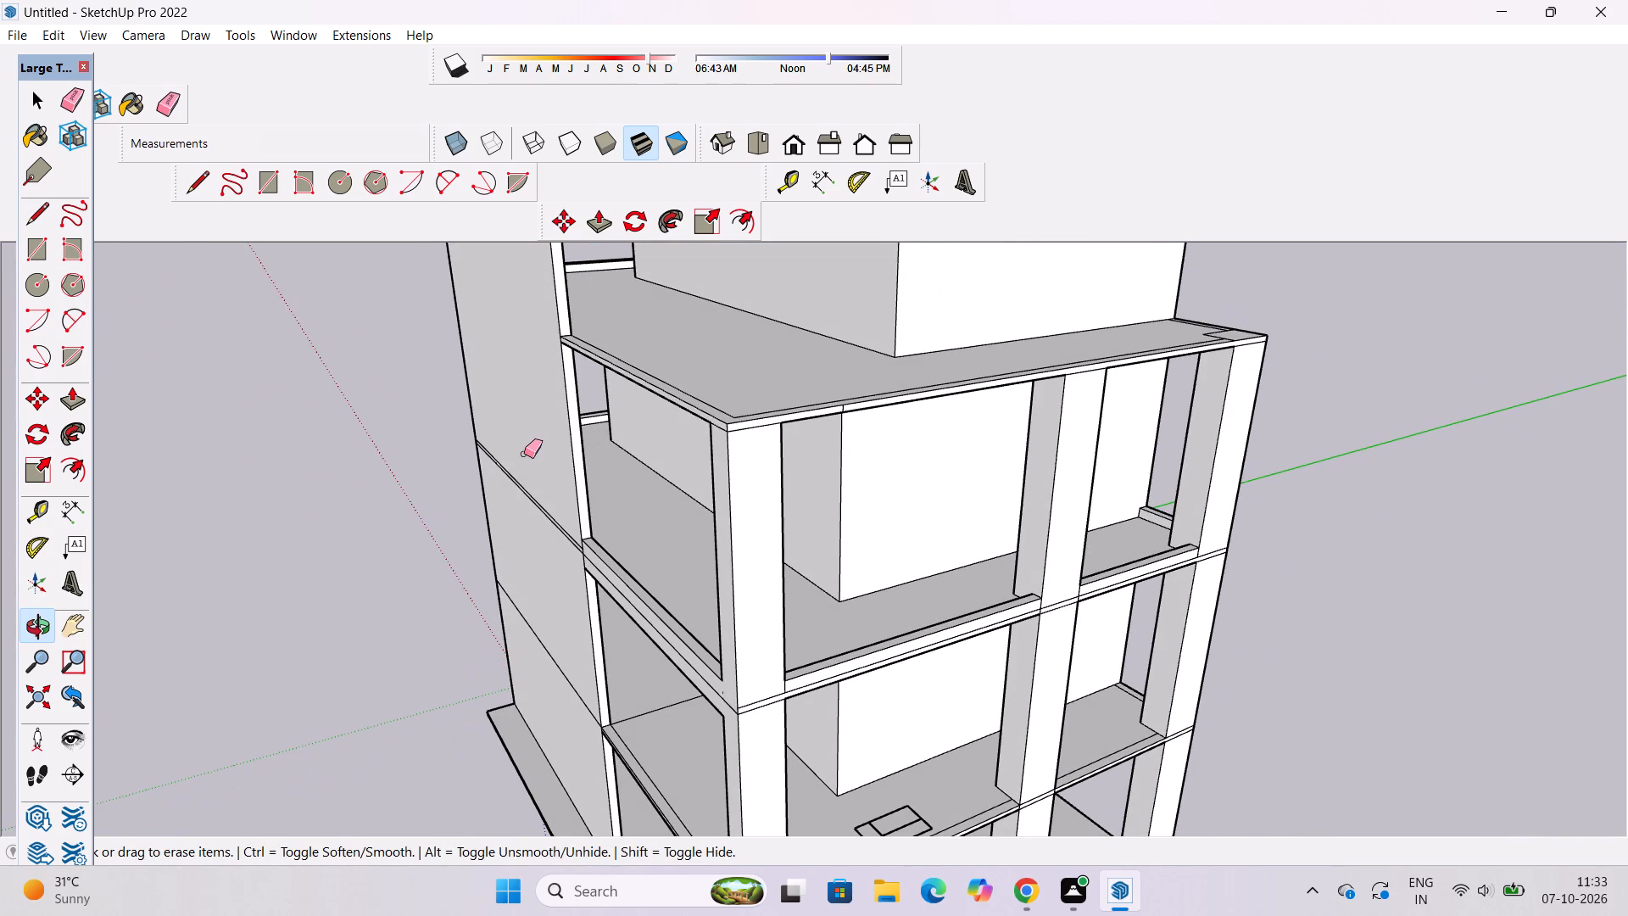
pyautogui.moveTo(524, 454); pyautogui.dragTo(521, 507)
# Erase the short leftover line at the side wall's outer edge on that floor level, keeping the wall's vertical edge.
pyautogui.moveTo(488, 408); pyautogui.dragTo(482, 462)
pyautogui.hotkey('ctrl', 'z')
pyautogui.scroll(4, 499, 473)
pyautogui.moveTo(499, 437); pyautogui.dragTo(491, 454)
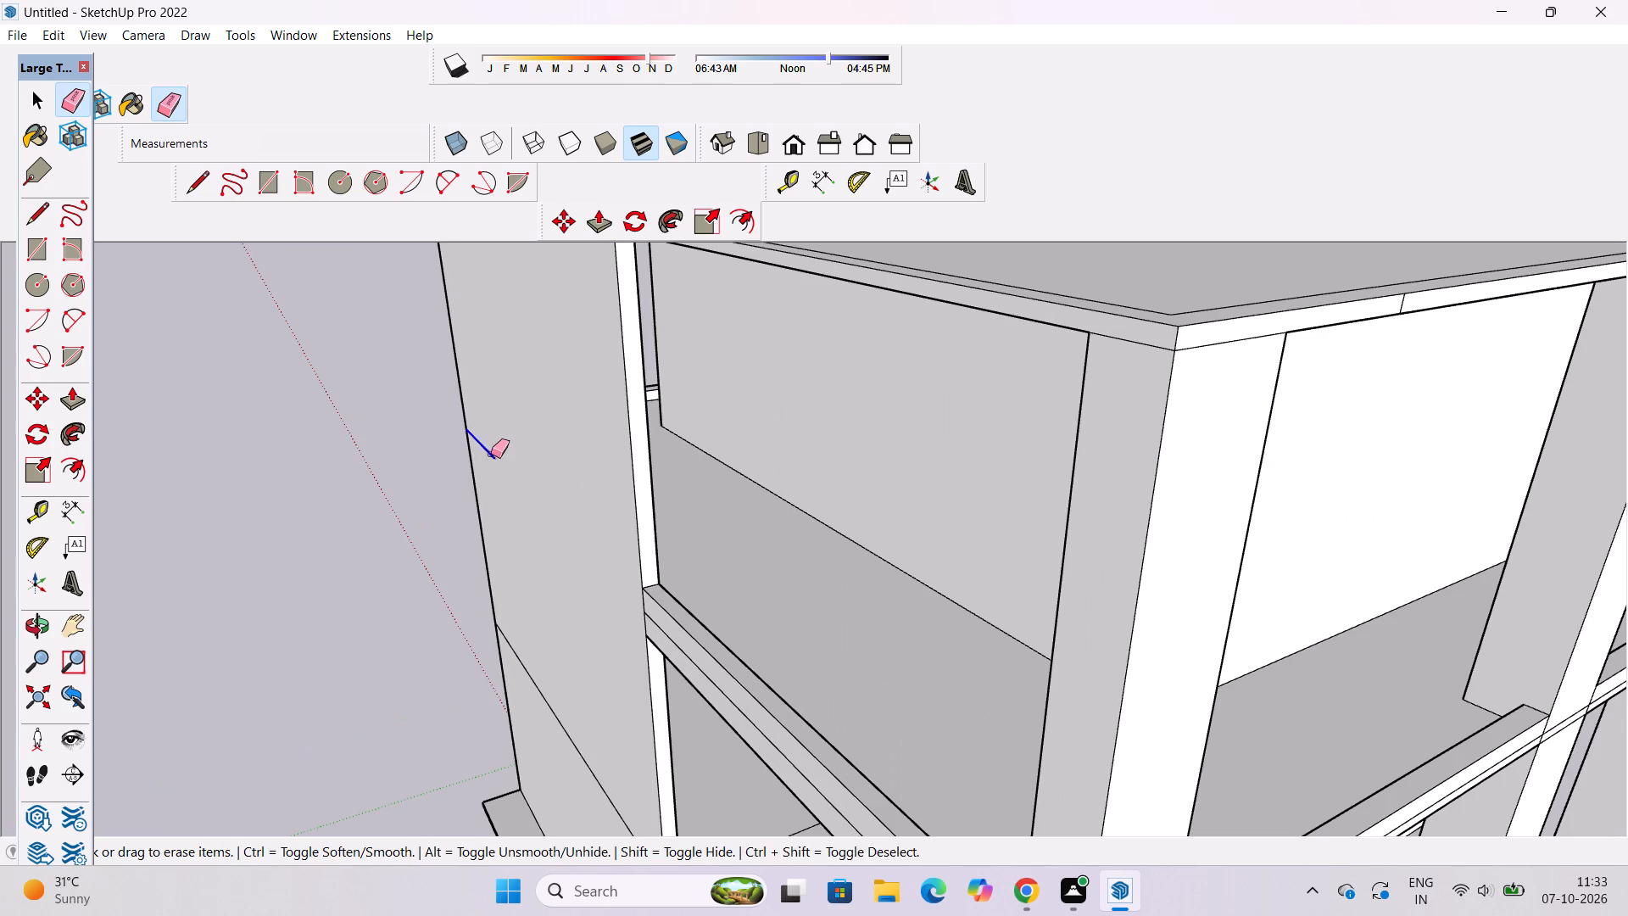
pyautogui.moveTo(491, 454); pyautogui.dragTo(491, 455)
pyautogui.press('space')
# Erase the lowest remaining horizontal line across the plain side wall, above the ground floor.
pyautogui.write('o')
pyautogui.scroll(-6, 496, 453)
pyautogui.moveTo(841, 517); pyautogui.dragTo(521, 471)
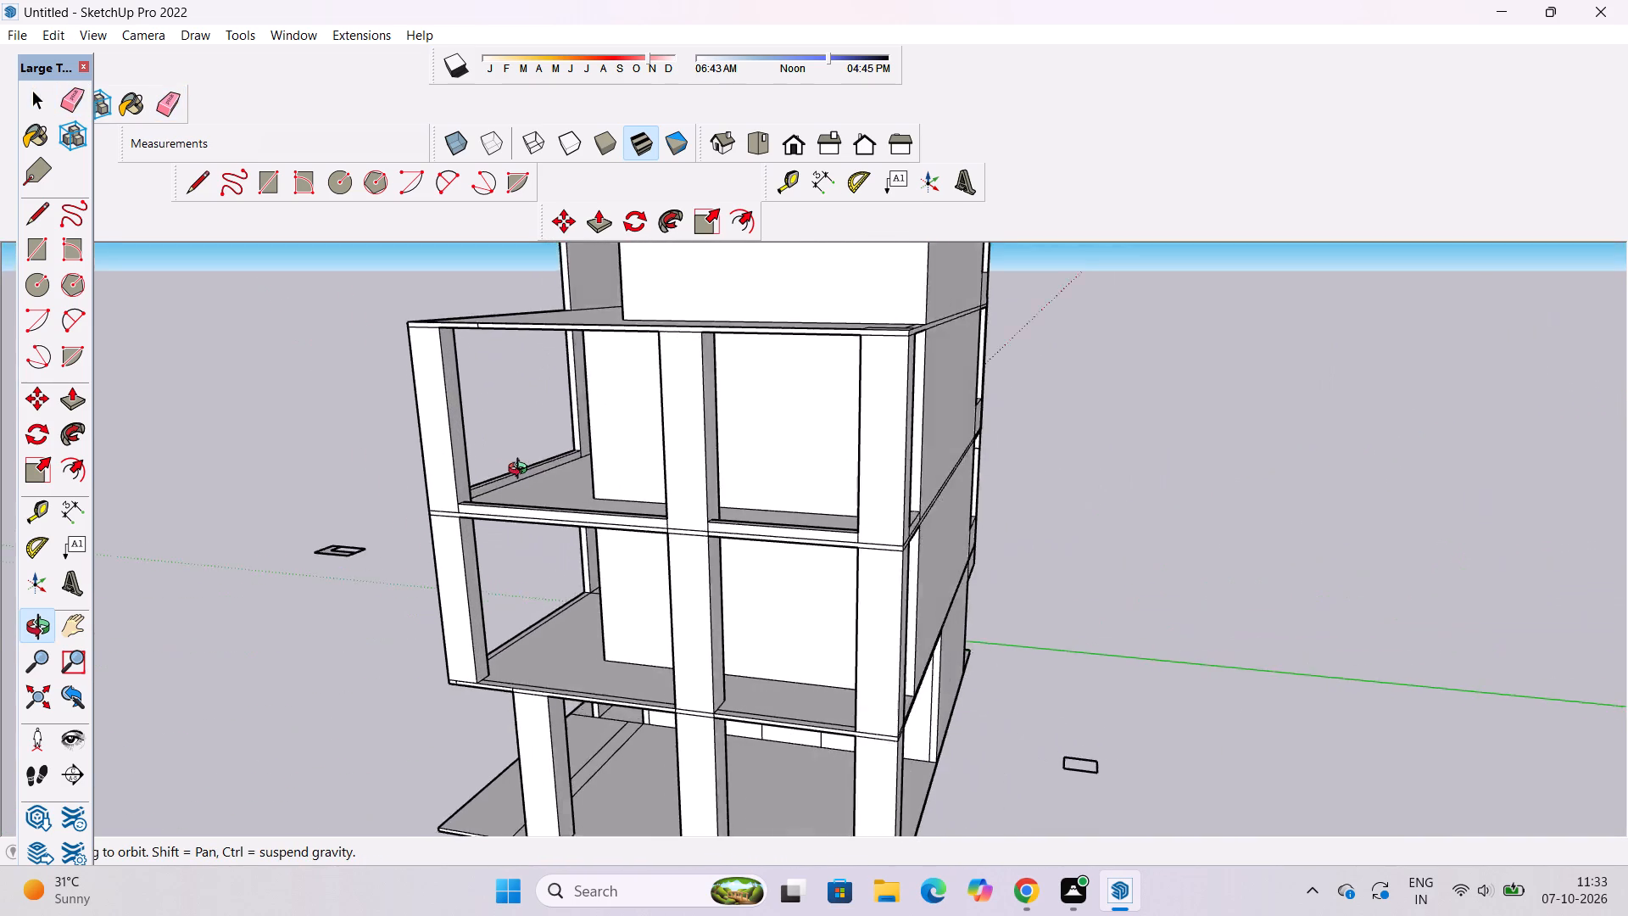
pyautogui.moveTo(521, 471); pyautogui.dragTo(704, 382)
pyautogui.moveTo(721, 377); pyautogui.dragTo(1241, 464)
pyautogui.scroll(-1, 724, 483)
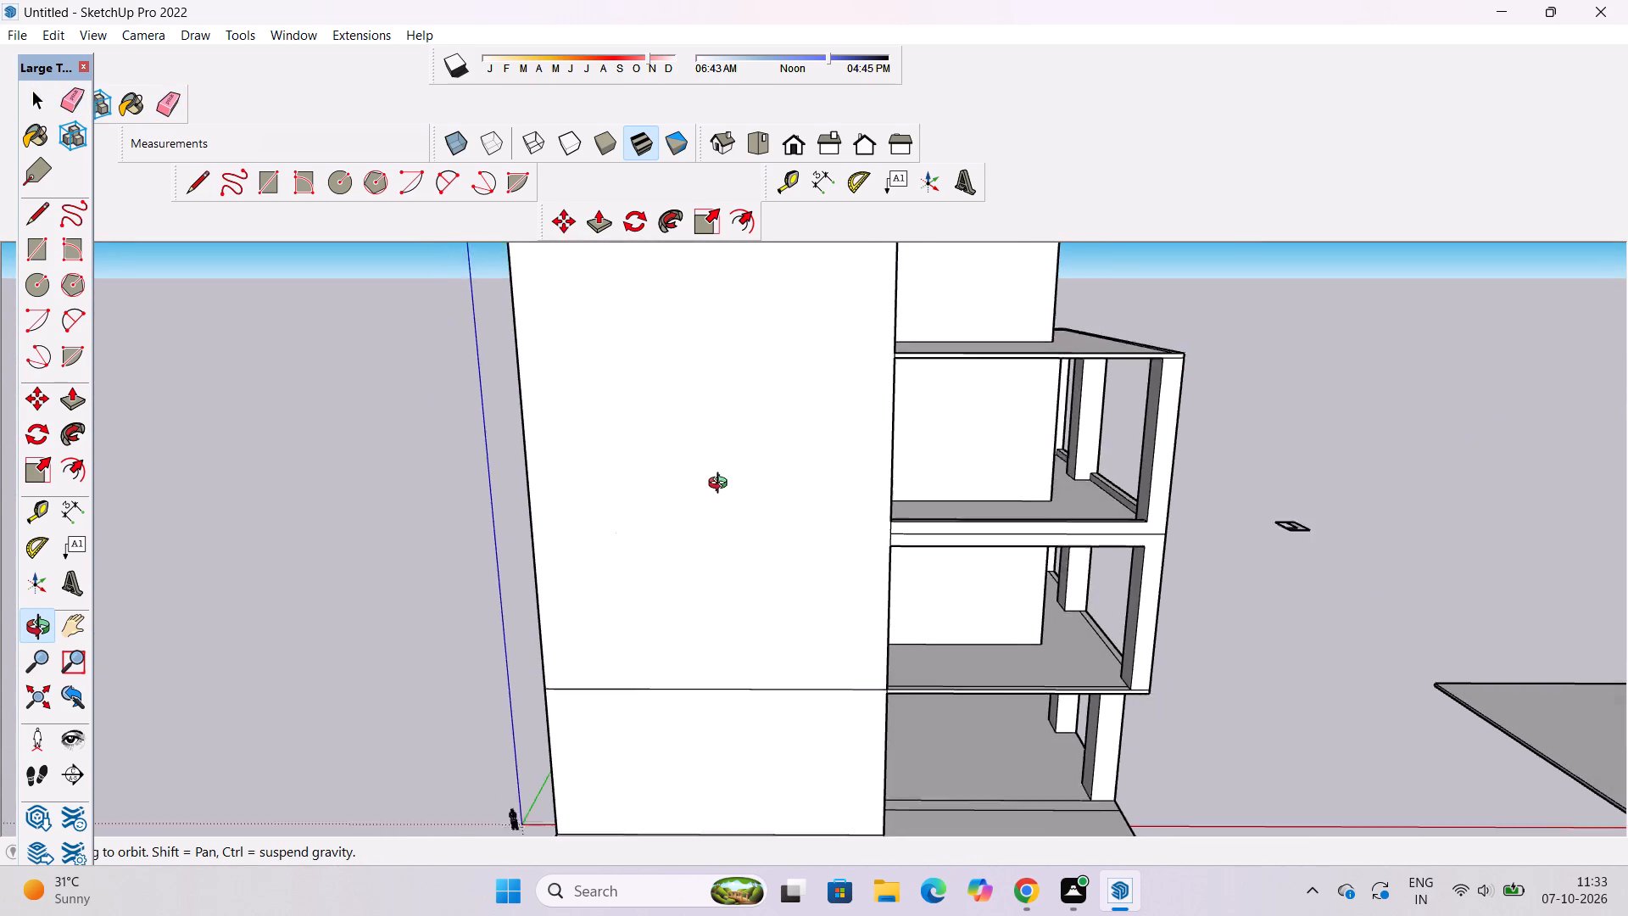
pyautogui.scroll(-2, 722, 485)
pyautogui.keyDown('shift'); pyautogui.moveTo(725, 540); pyautogui.dragTo(632, 450); pyautogui.keyUp('shift')
pyautogui.moveTo(672, 470); pyautogui.dragTo(604, 416)
pyautogui.scroll(3, 587, 412)
pyautogui.keyDown('shift'); pyautogui.click(588, 423); pyautogui.keyUp('shift')
pyautogui.keyDown('shift'); pyautogui.moveTo(578, 438); pyautogui.dragTo(538, 445); pyautogui.keyUp('shift')
pyautogui.press('e')
pyautogui.moveTo(569, 489); pyautogui.dragTo(580, 611)
pyautogui.press('space')
# Examine the framed balconies, the plain side wall and the roof from several sides and from above.
pyautogui.press('o')
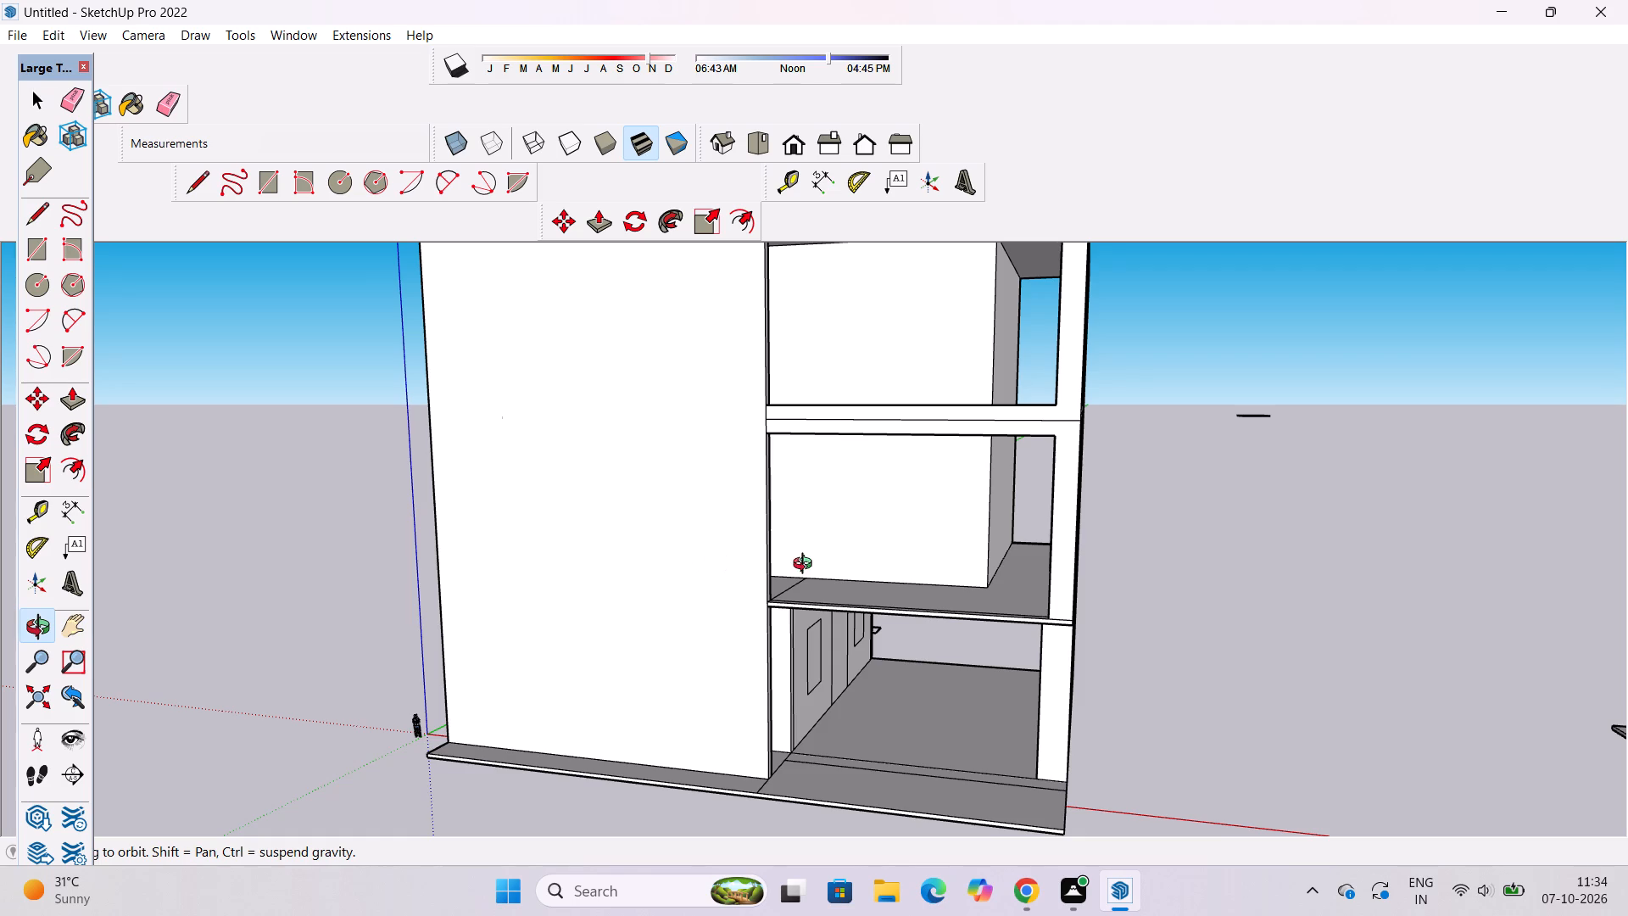
pyautogui.moveTo(1101, 485); pyautogui.dragTo(600, 567)
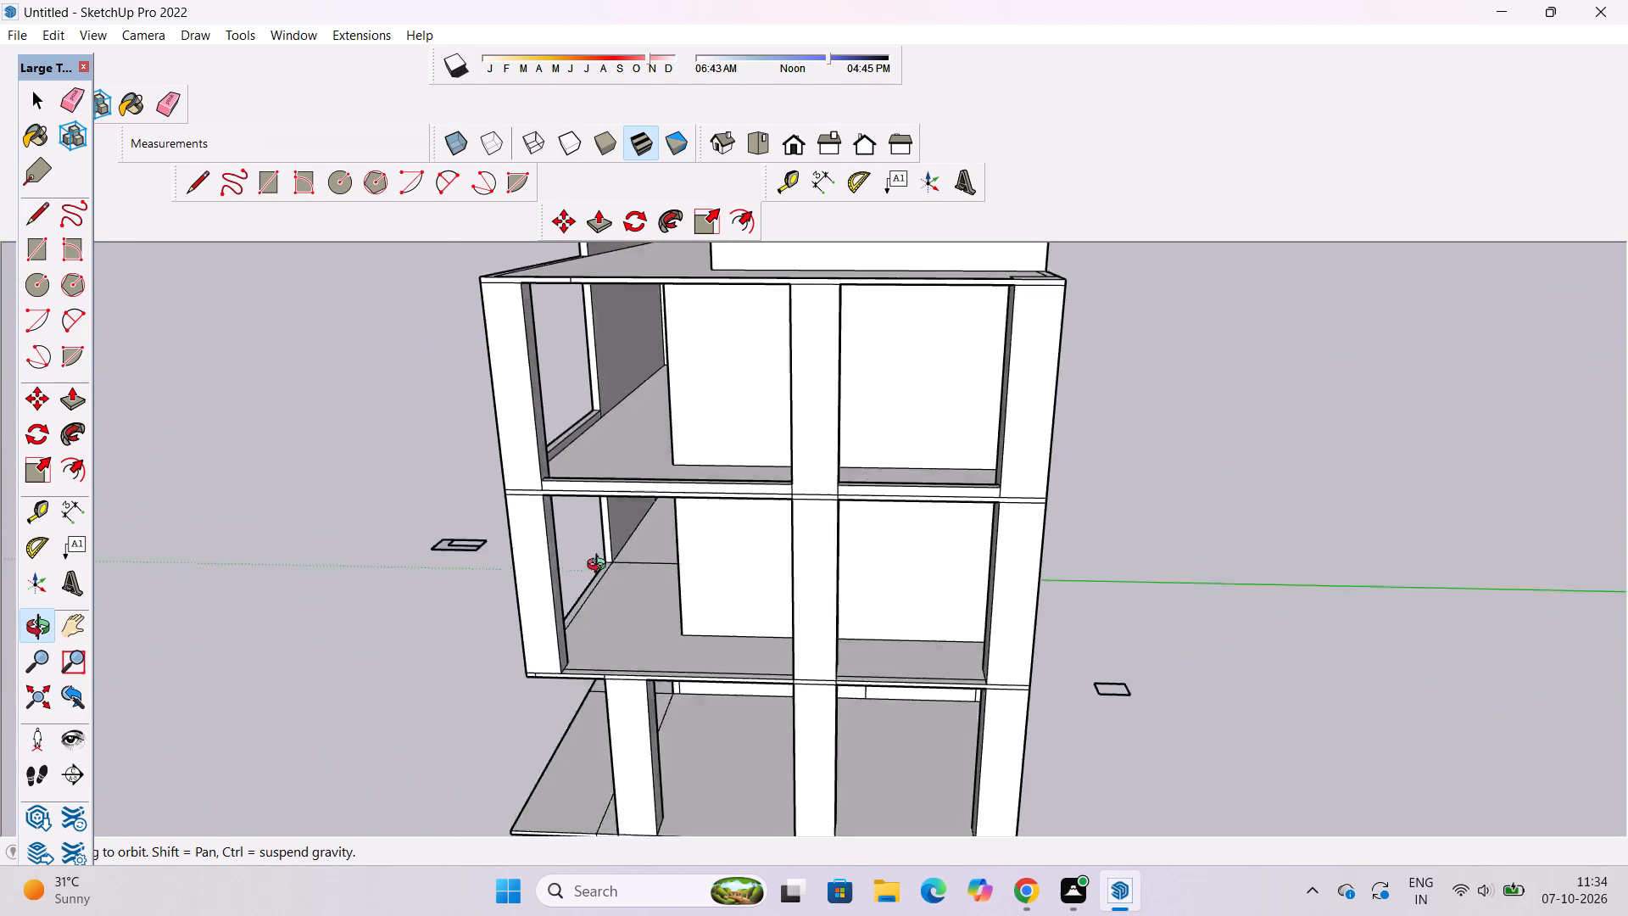
pyautogui.moveTo(600, 567); pyautogui.dragTo(638, 568)
pyautogui.scroll(4, 680, 530)
pyautogui.moveTo(570, 555); pyautogui.dragTo(579, 504)
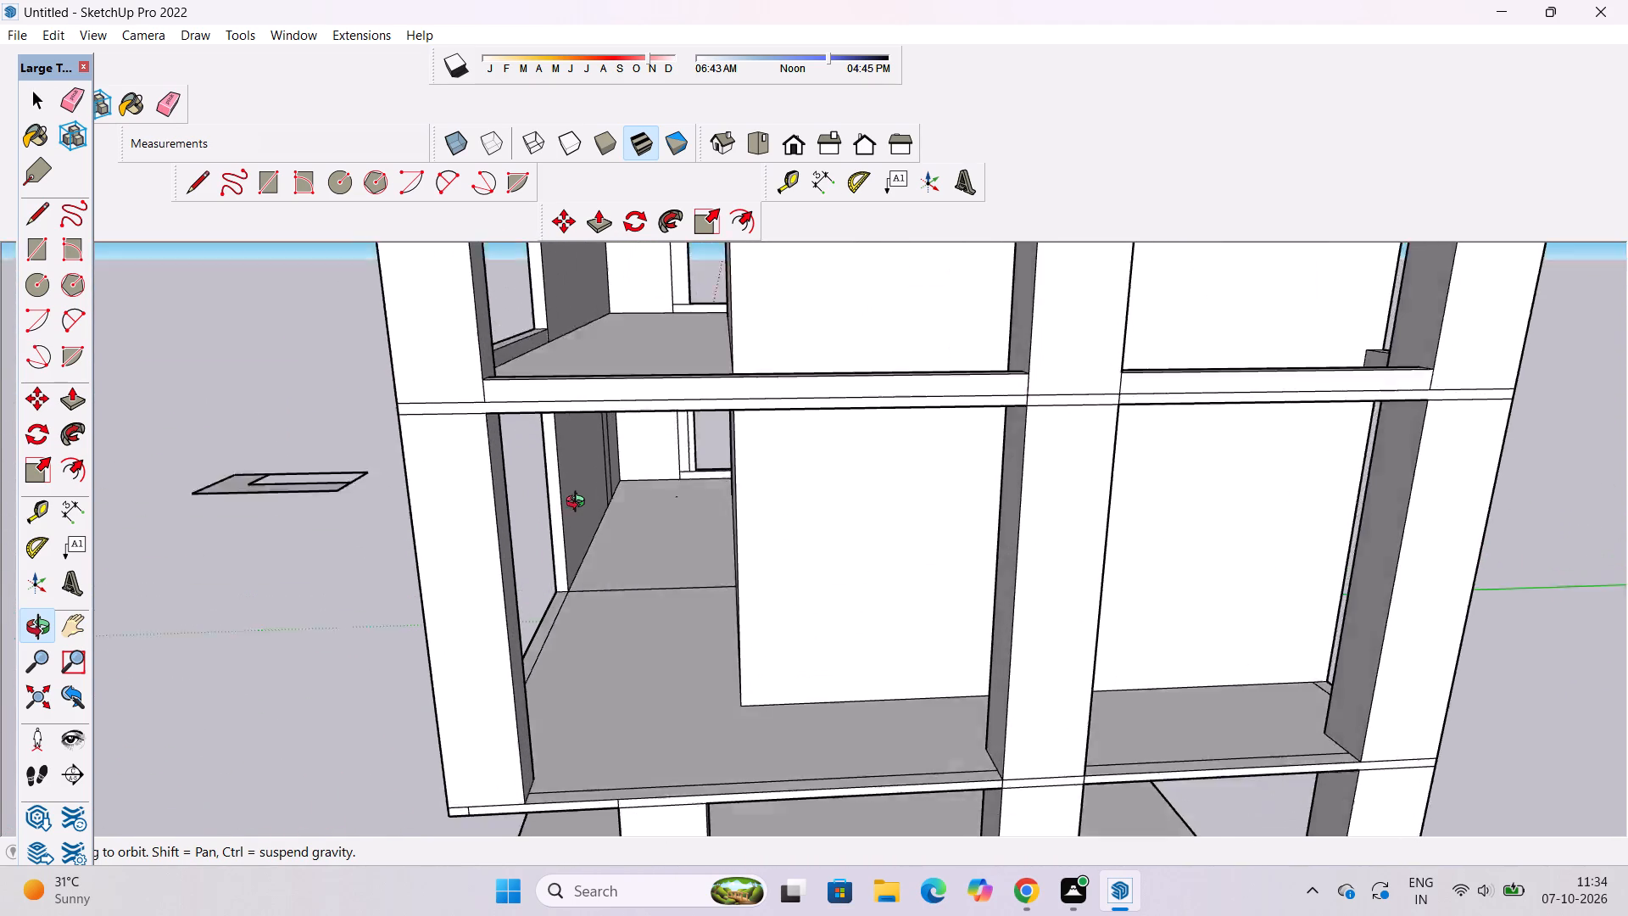
pyautogui.moveTo(579, 504); pyautogui.dragTo(1249, 465)
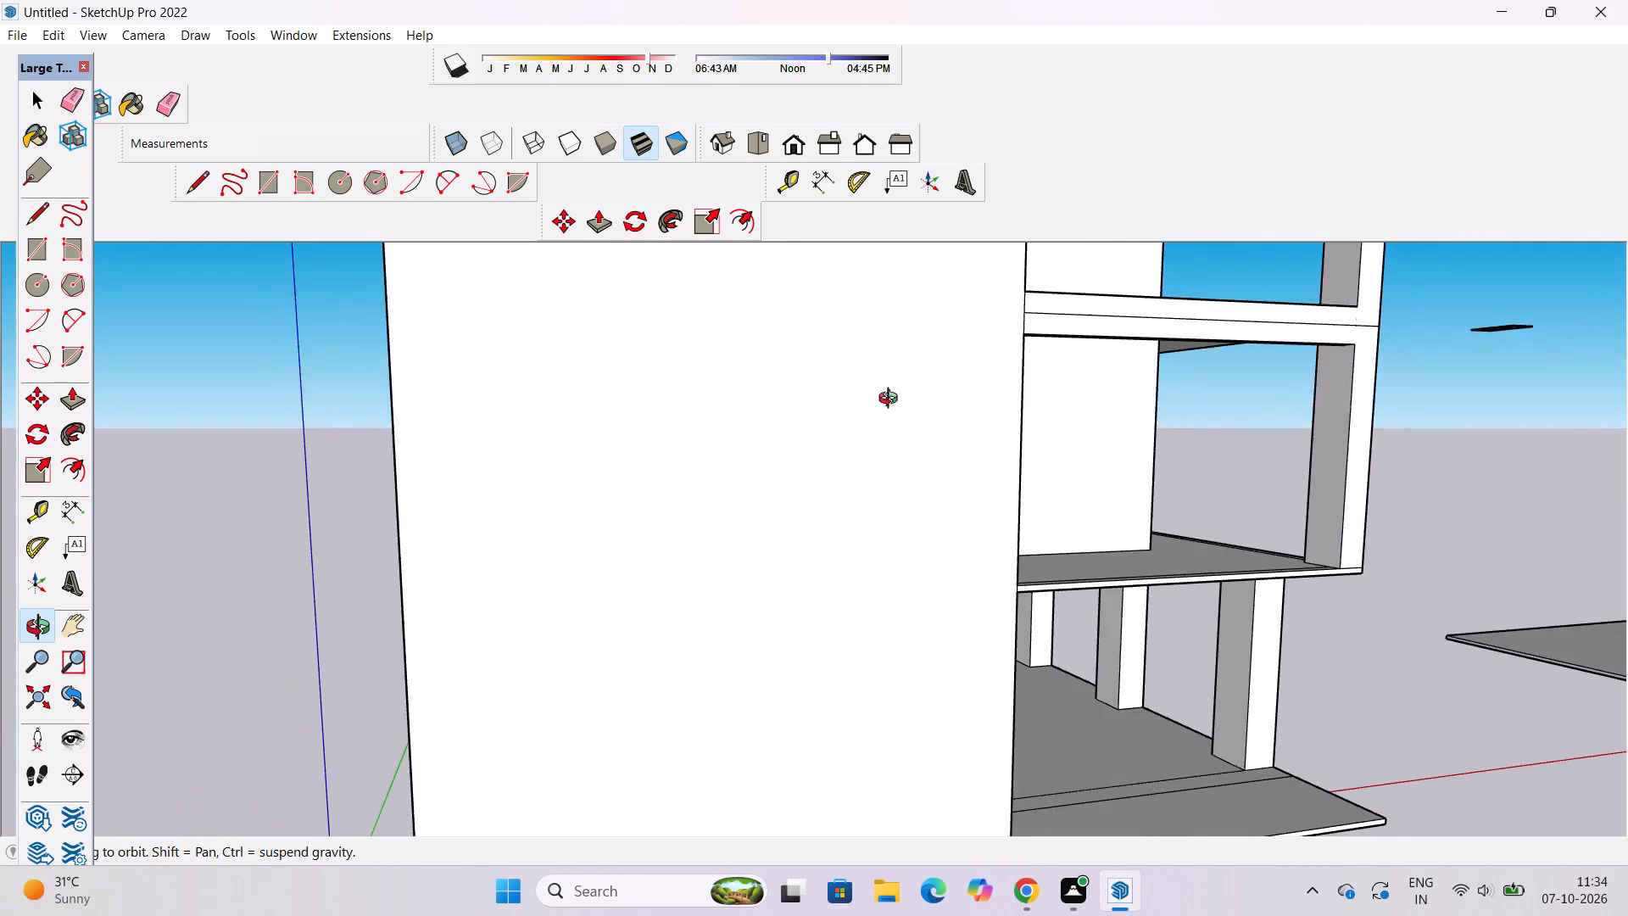
pyautogui.scroll(-6, 800, 404)
pyautogui.moveTo(945, 449); pyautogui.dragTo(903, 466)
pyautogui.scroll(-3, 902, 466)
pyautogui.keyDown('shift'); pyautogui.moveTo(900, 450); pyautogui.dragTo(875, 476); pyautogui.keyUp('shift')
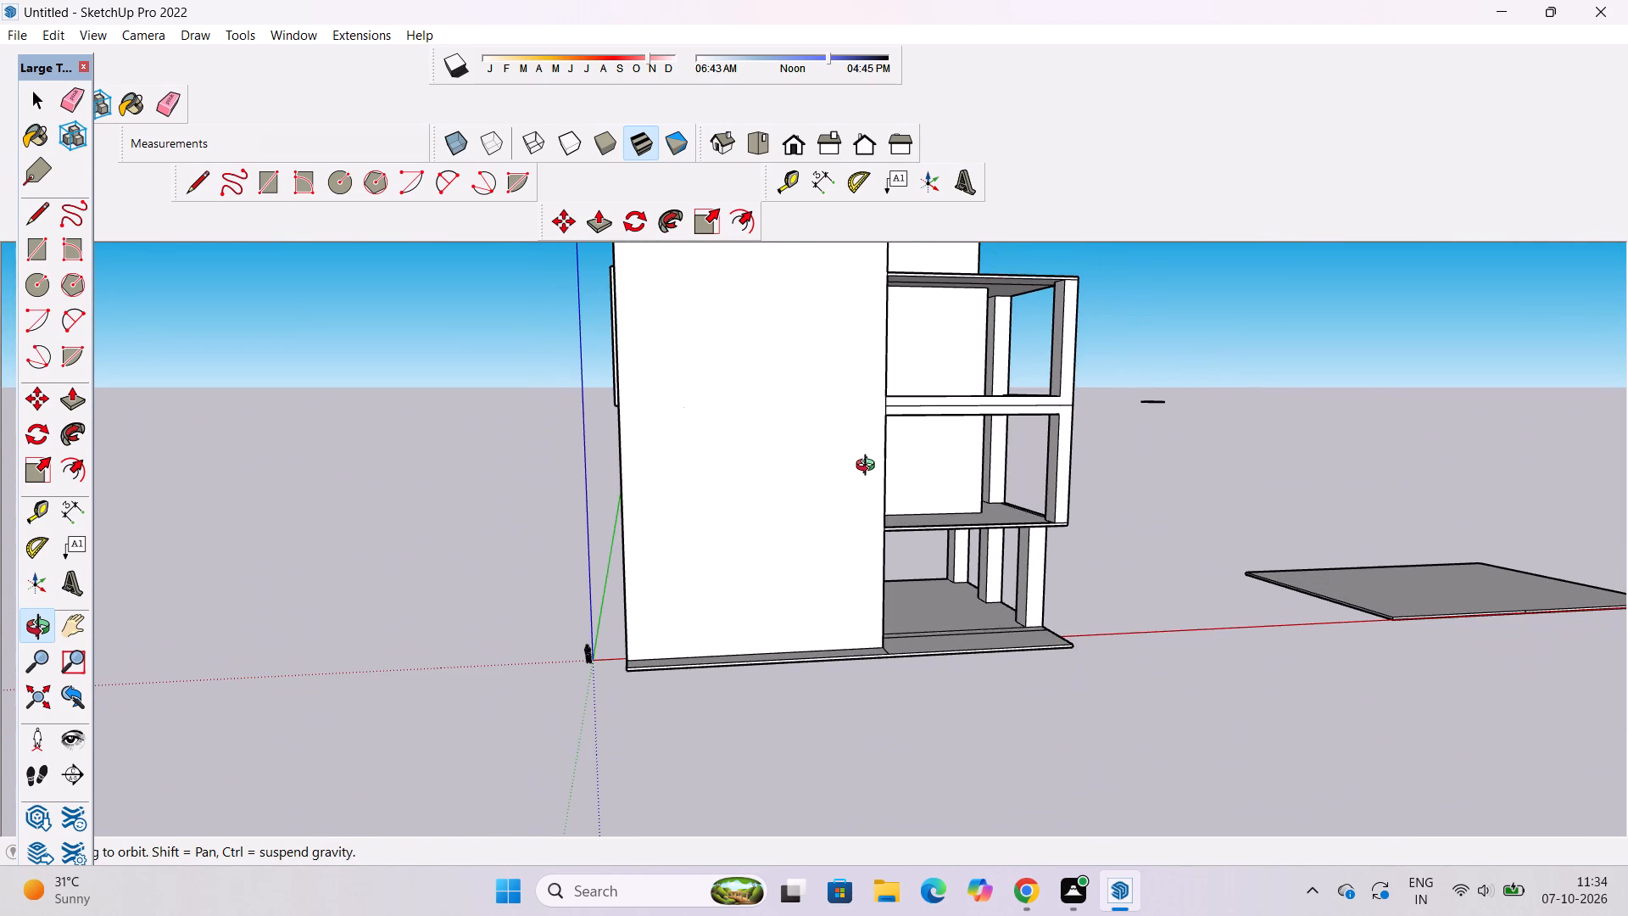
pyautogui.scroll(-2, 868, 465)
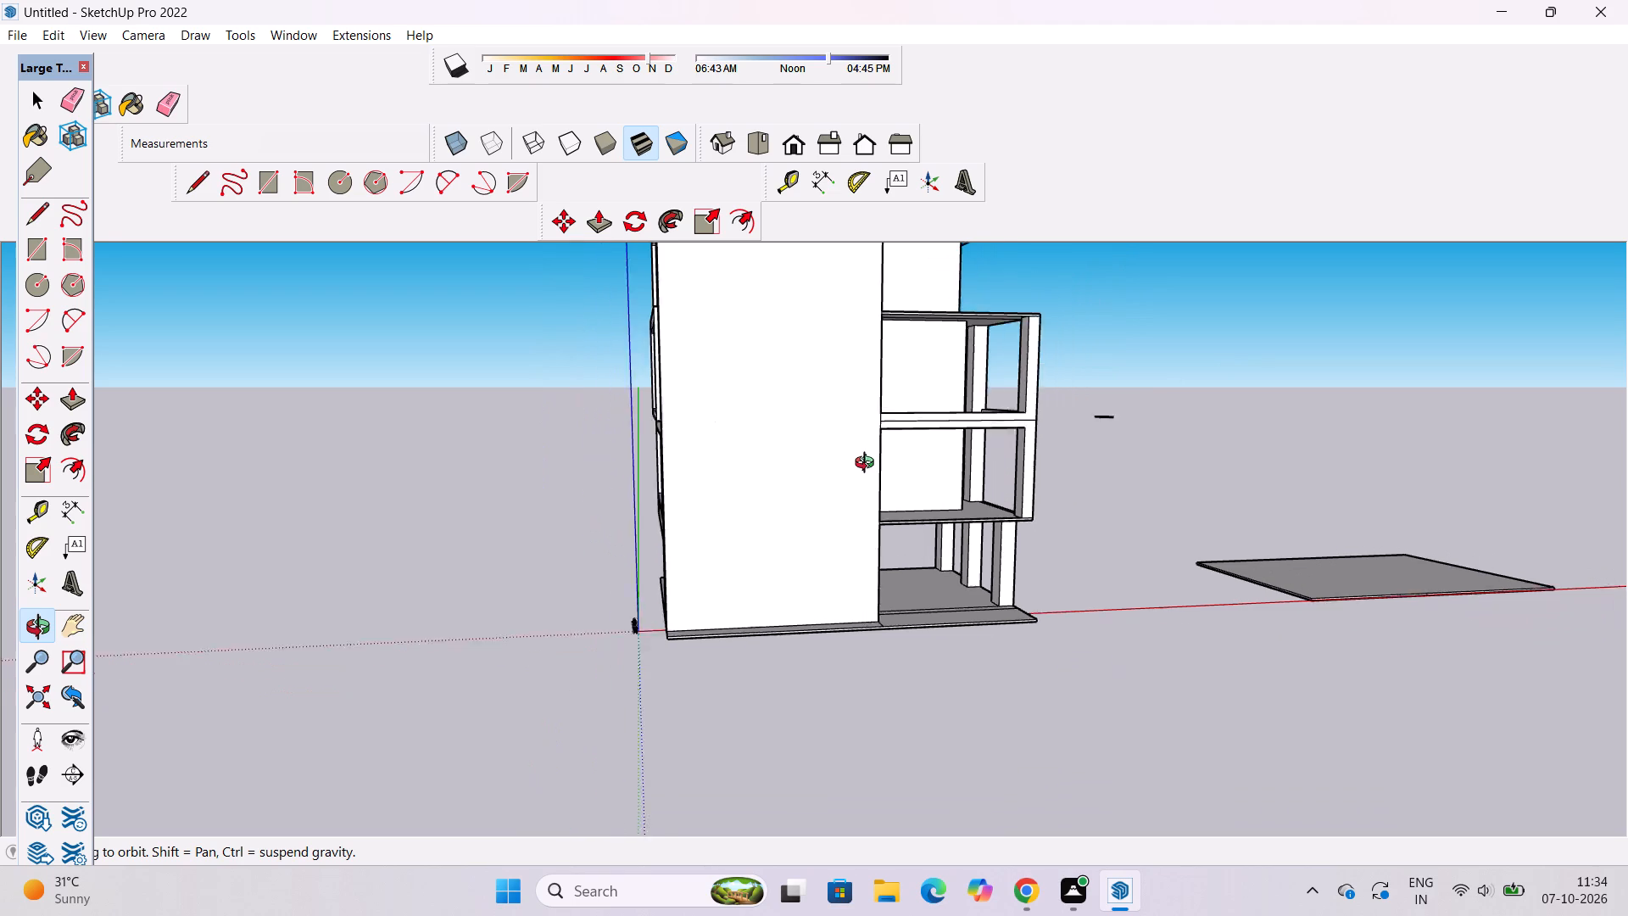
pyautogui.scroll(-1, 868, 465)
pyautogui.moveTo(941, 463); pyautogui.dragTo(827, 486)
pyautogui.keyDown('shift'); pyautogui.moveTo(818, 466); pyautogui.dragTo(767, 658); pyautogui.keyUp('shift')
pyautogui.scroll(4, 832, 567)
pyautogui.keyDown('shift'); pyautogui.moveTo(821, 561); pyautogui.dragTo(720, 594); pyautogui.keyUp('shift')
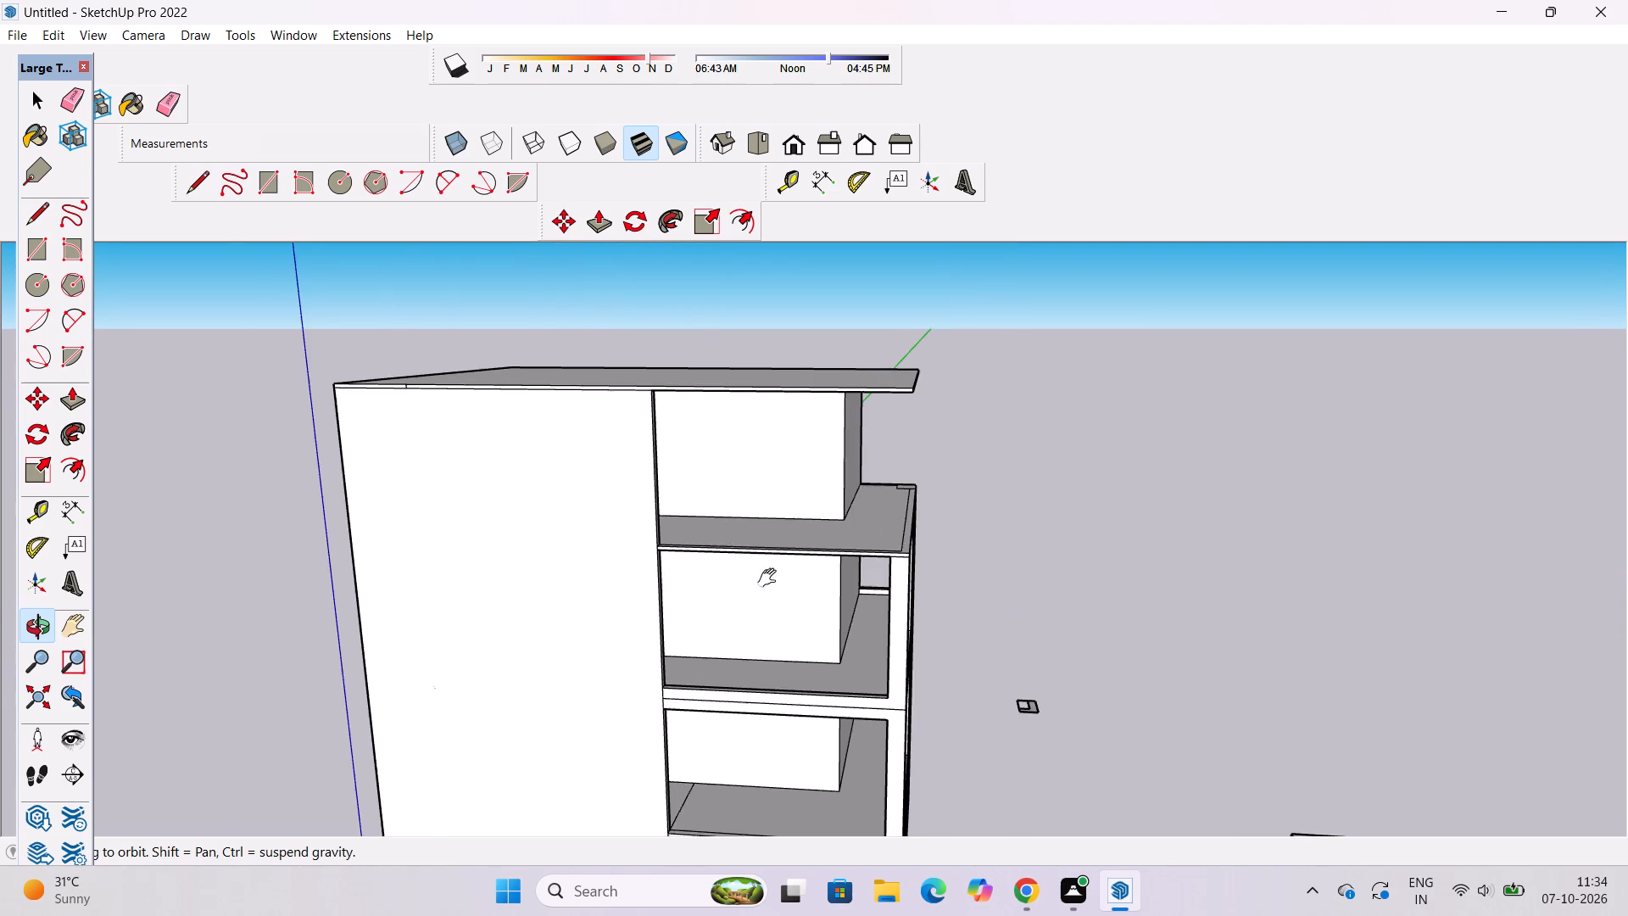
pyautogui.keyDown('shift'); pyautogui.moveTo(881, 551); pyautogui.dragTo(822, 593); pyautogui.keyUp('shift')
pyautogui.moveTo(835, 617); pyautogui.dragTo(811, 561)
pyautogui.scroll(-5, 839, 536)
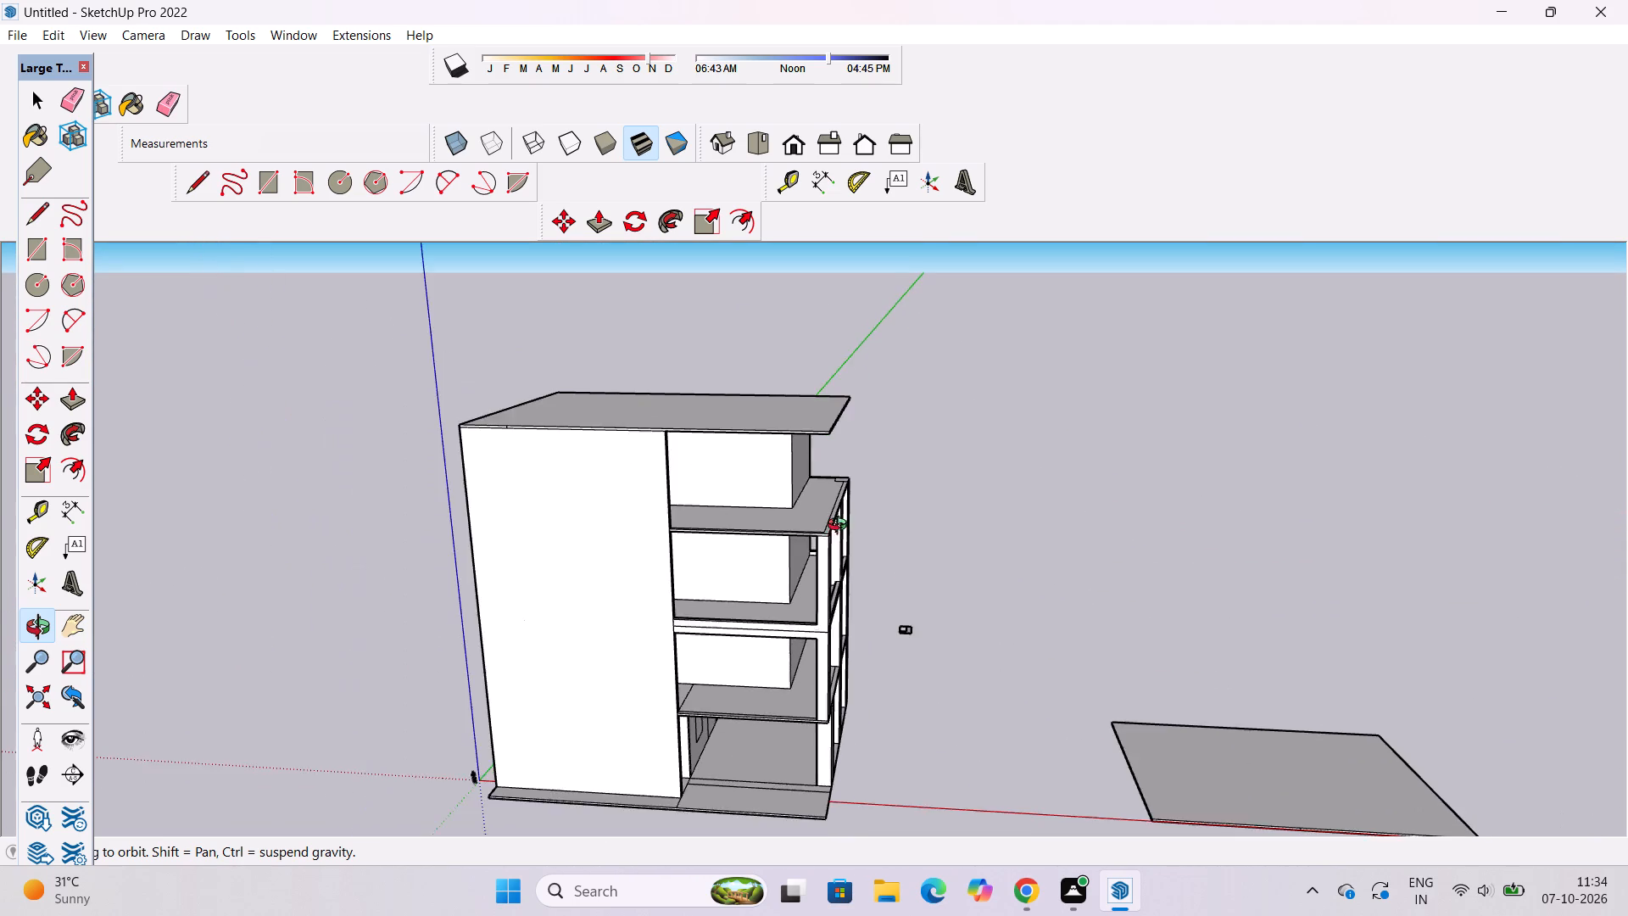
pyautogui.moveTo(1123, 491); pyautogui.dragTo(888, 701)
pyautogui.moveTo(711, 686); pyautogui.dragTo(984, 688)
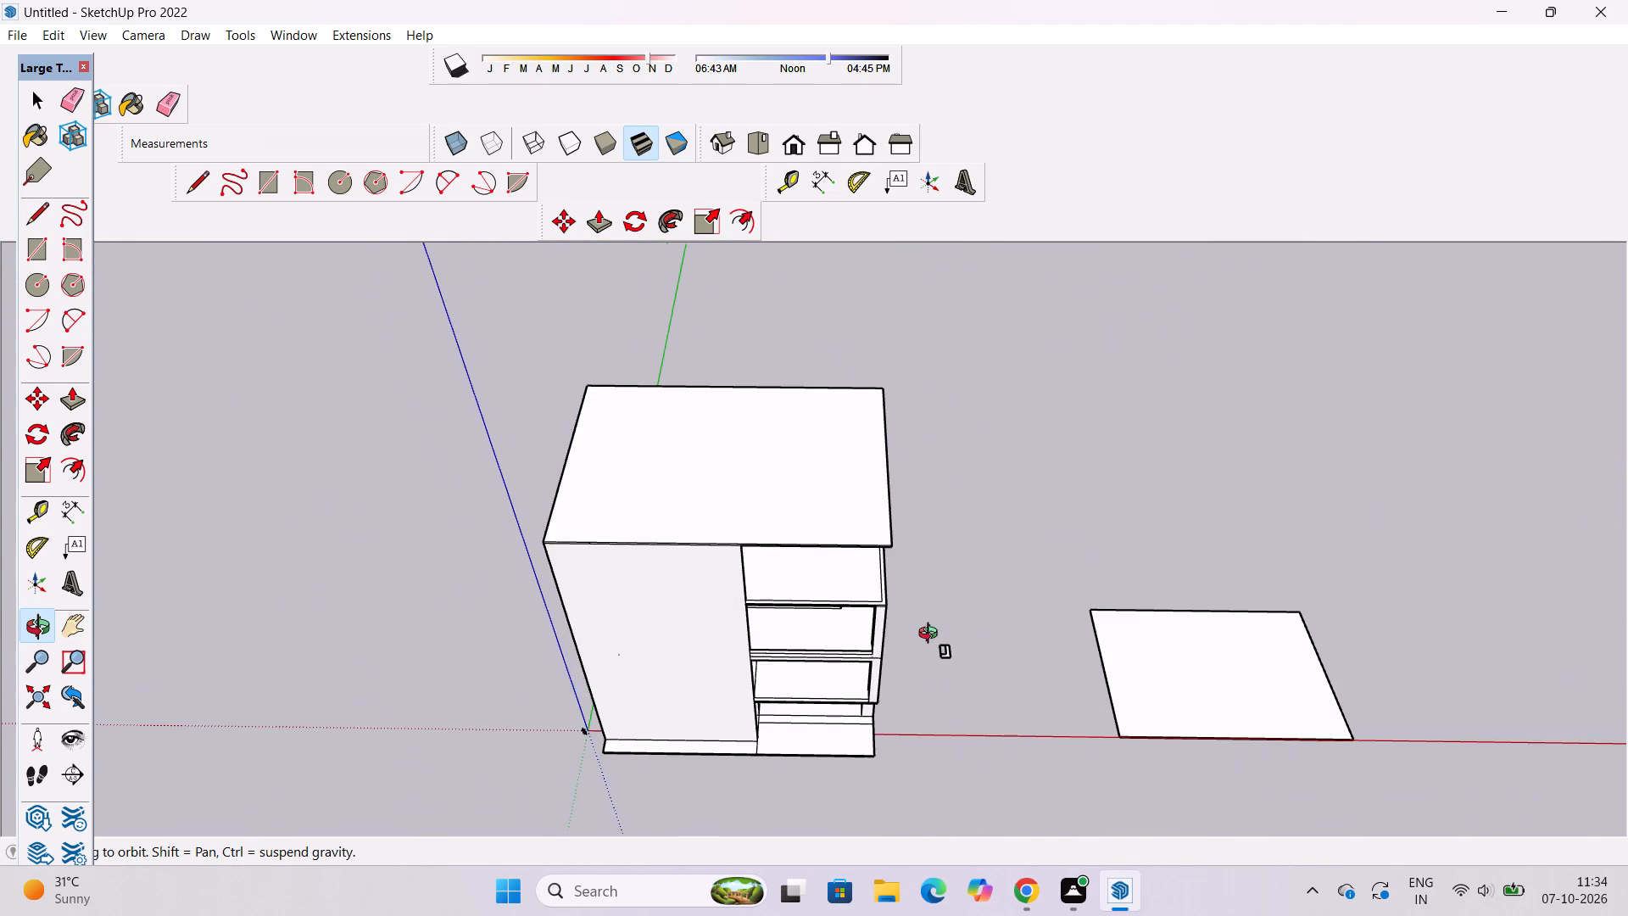
# Erase the two inner lines of the loose L-shaped column profile beside the building, keeping its outer rectangle.
pyautogui.scroll(2, 932, 635)
pyautogui.keyDown('shift'); pyautogui.moveTo(916, 620); pyautogui.dragTo(900, 673); pyautogui.keyUp('shift')
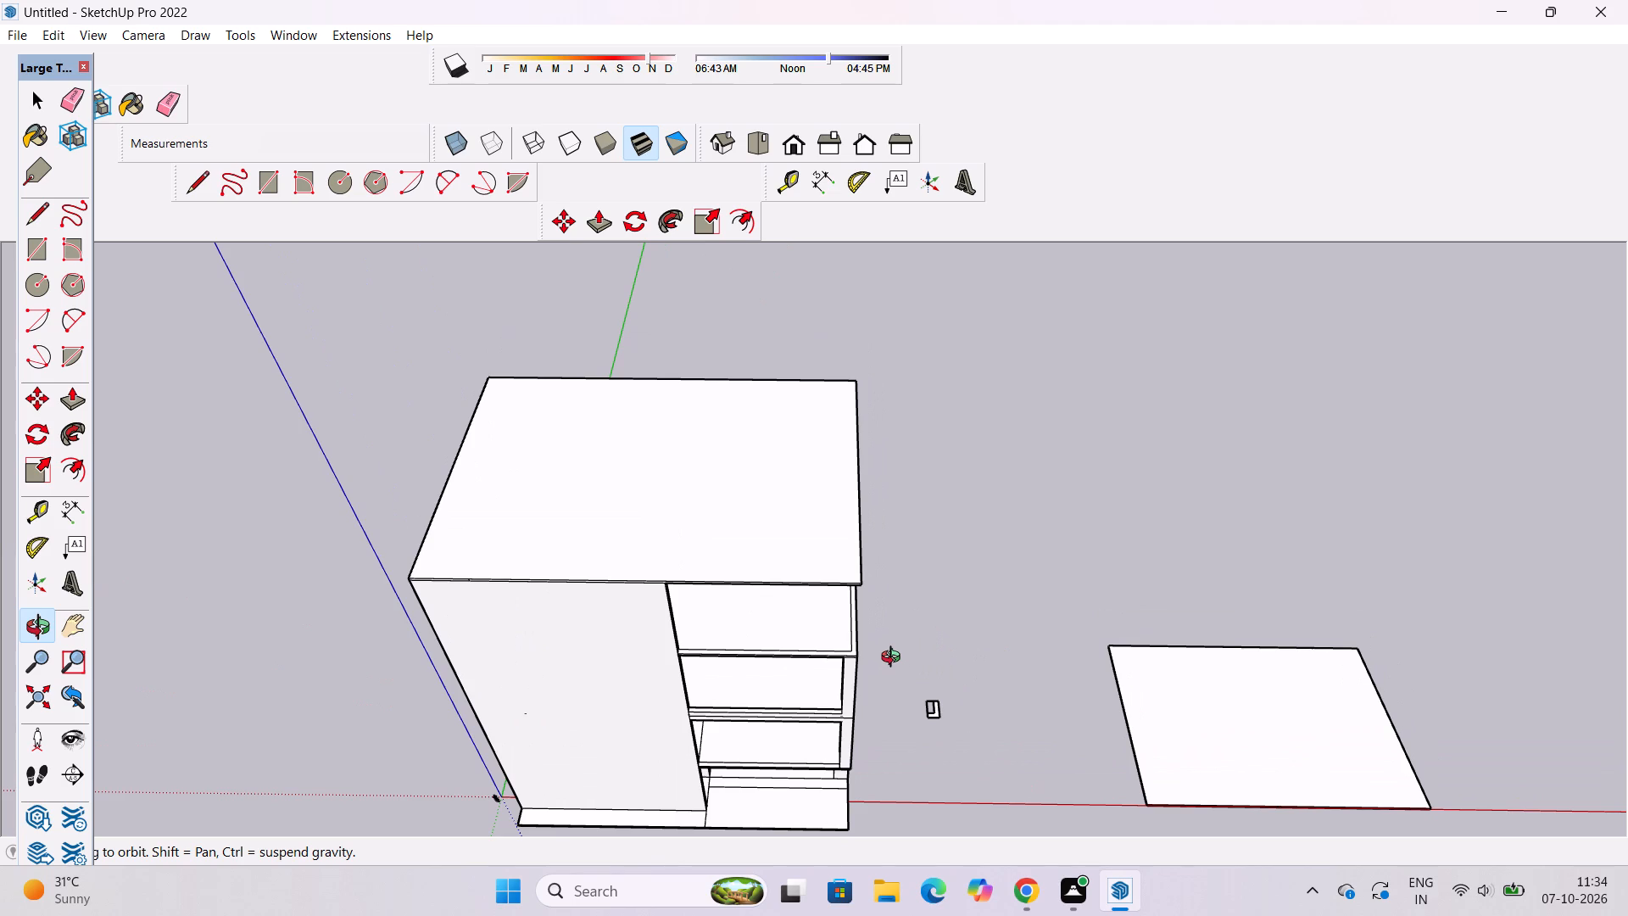
pyautogui.scroll(-3, 895, 659)
pyautogui.keyDown('shift'); pyautogui.moveTo(863, 613); pyautogui.dragTo(781, 656); pyautogui.keyUp('shift')
pyautogui.keyDown('shift'); pyautogui.scroll(6, 839, 765); pyautogui.keyUp('shift')
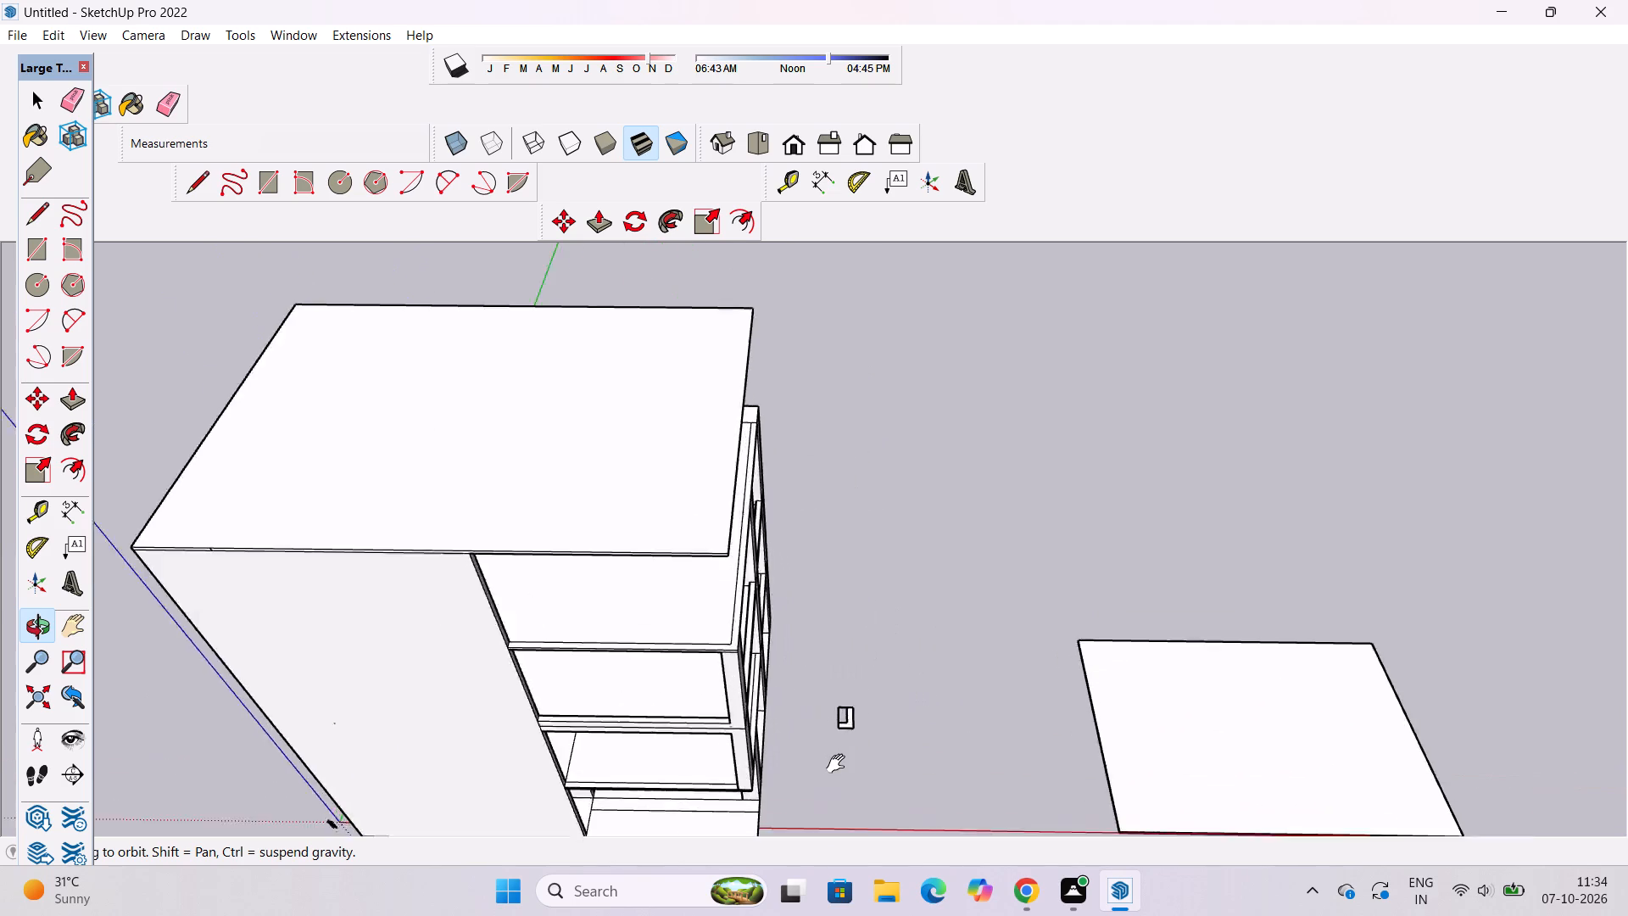
pyautogui.keyDown('shift'); pyautogui.scroll(2, 839, 764); pyautogui.keyUp('shift')
pyautogui.keyDown('shift'); pyautogui.moveTo(845, 746); pyautogui.dragTo(850, 715); pyautogui.keyUp('shift')
pyautogui.press('space')
pyautogui.write('e')
pyautogui.scroll(9, 856, 707)
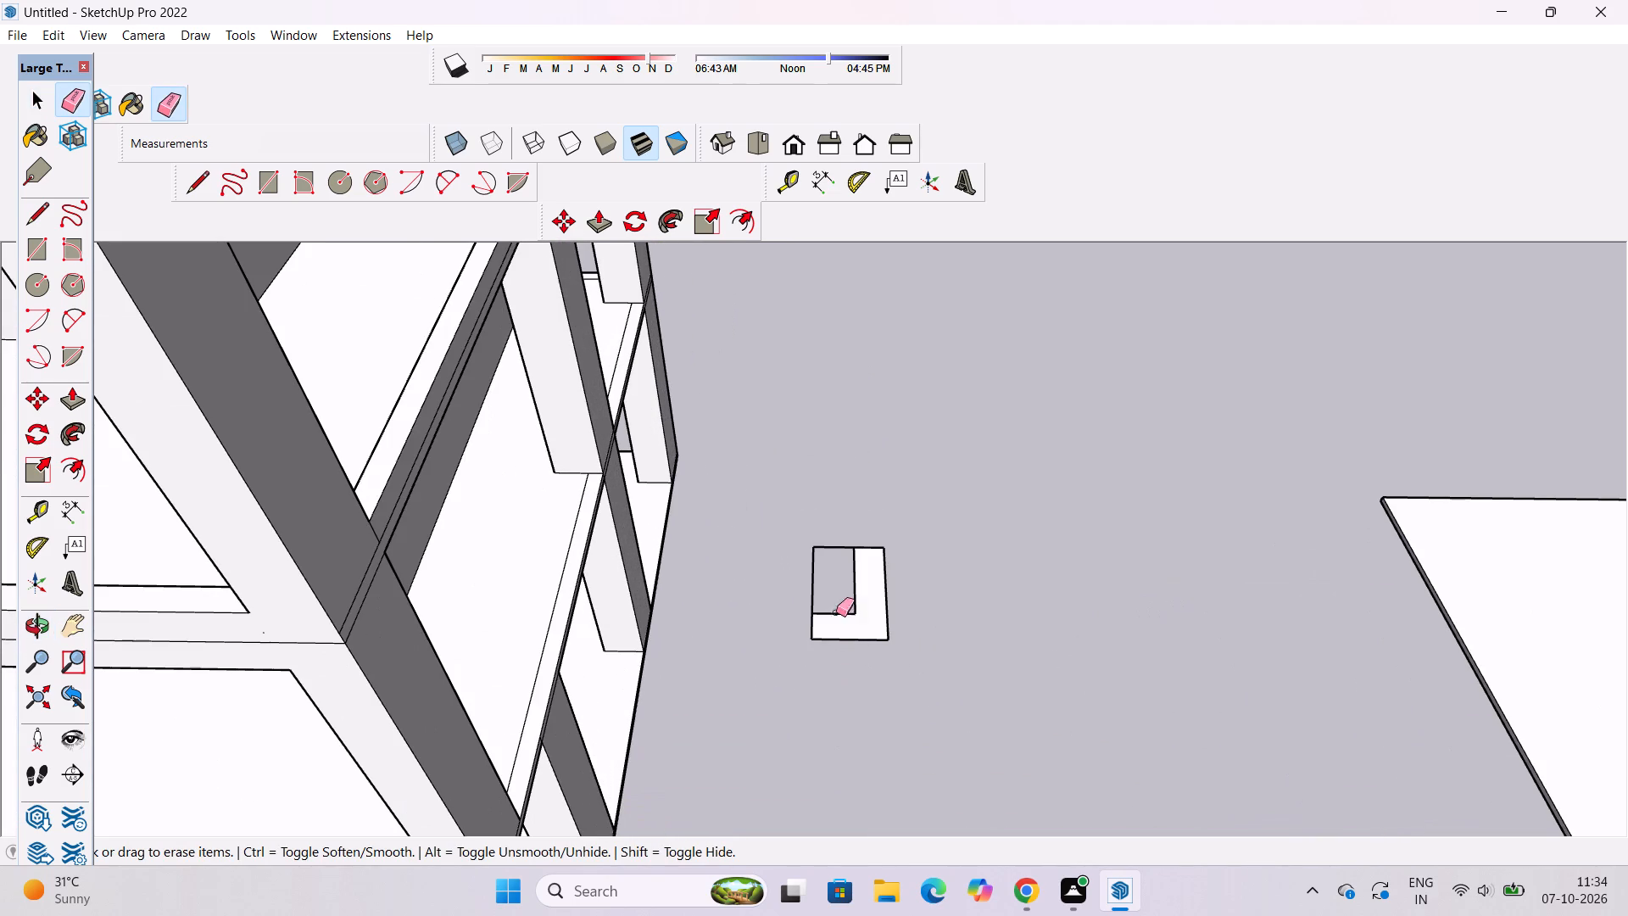
pyautogui.moveTo(836, 608); pyautogui.dragTo(834, 625)
pyautogui.moveTo(851, 581); pyautogui.dragTo(854, 601)
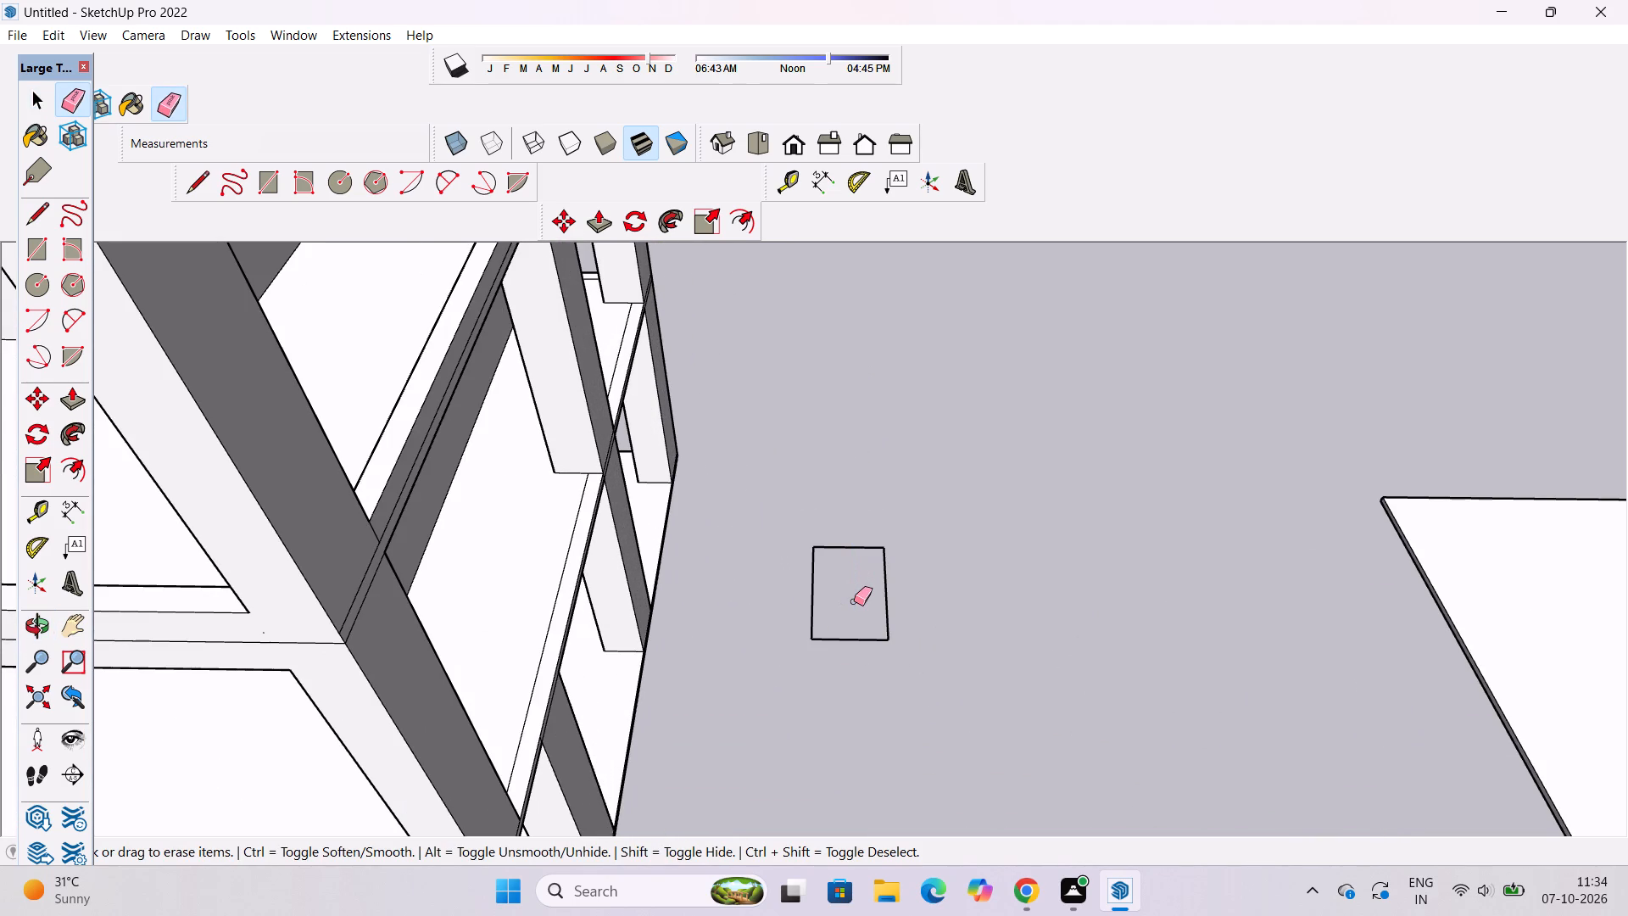
# Copy the loose rectangle outline from its outer corner onto the outer corner of the top balcony slab below the roof.
pyautogui.press('space')
pyautogui.moveTo(1039, 455); pyautogui.dragTo(774, 678)
pyautogui.press('m')
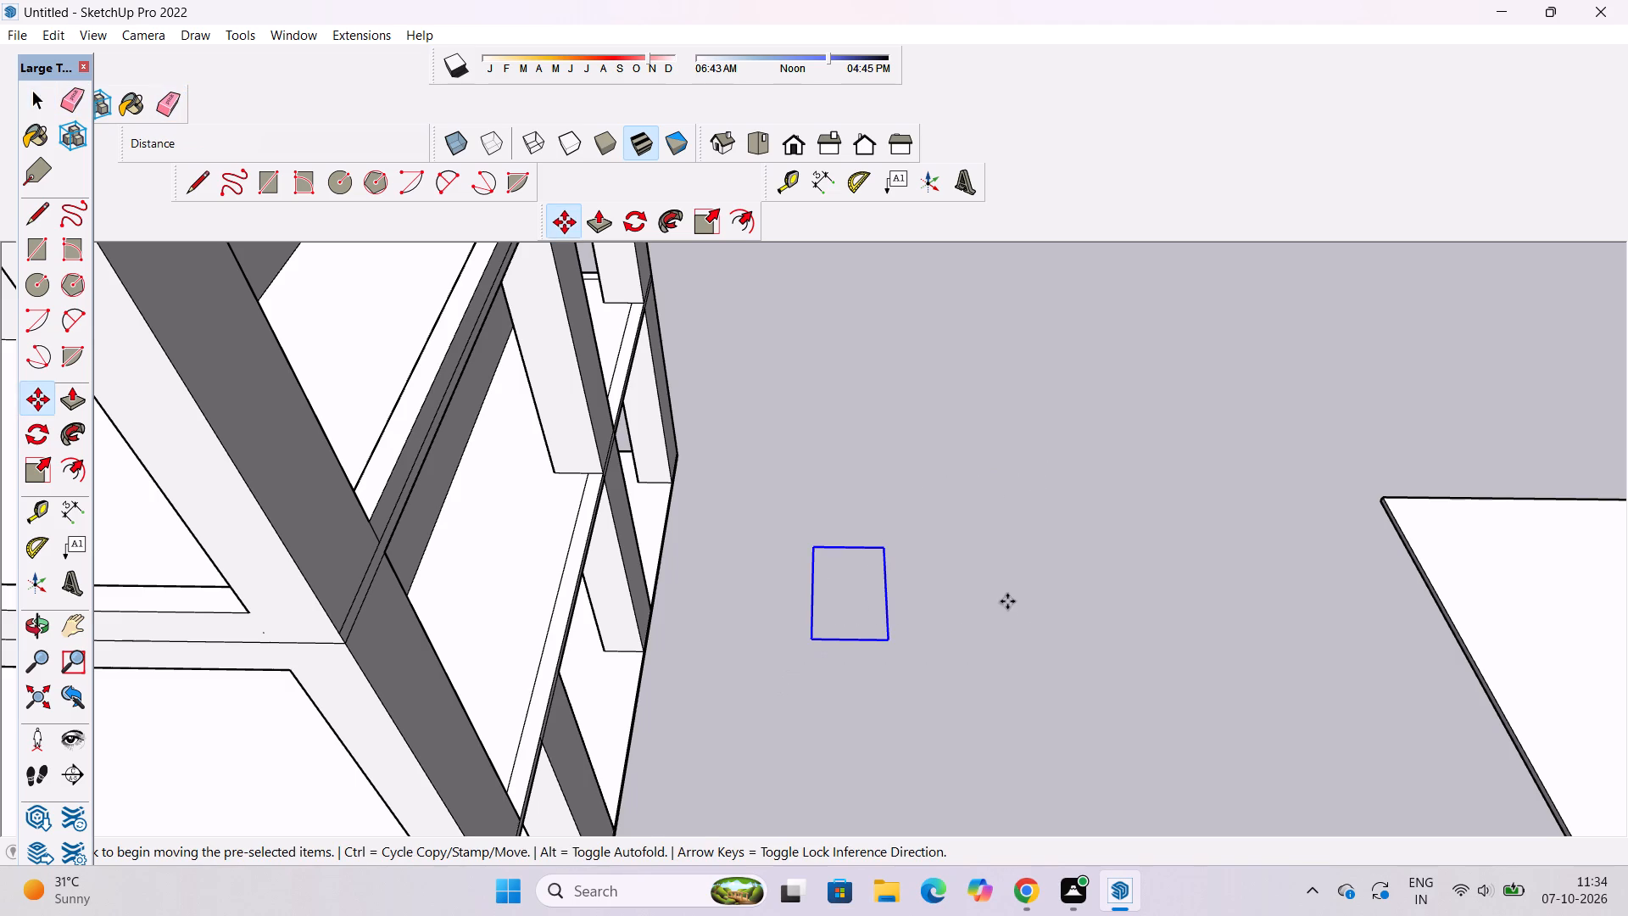
pyautogui.scroll(-3, 1007, 601)
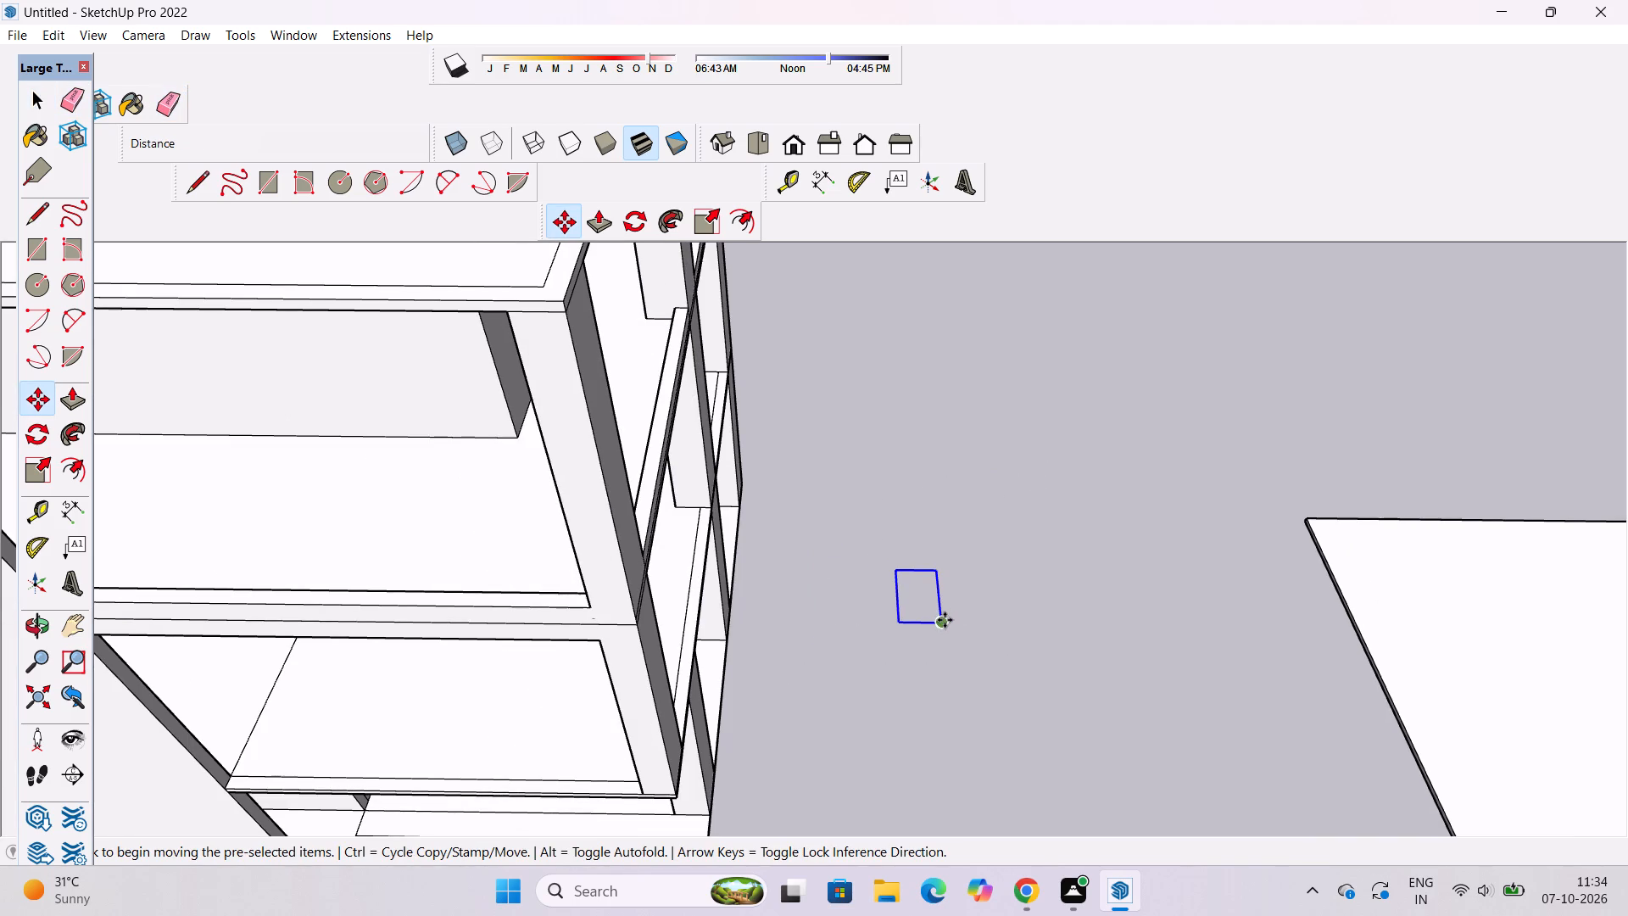
pyautogui.click(945, 620)
pyautogui.scroll(-8, 1010, 628)
pyautogui.scroll(4, 892, 514)
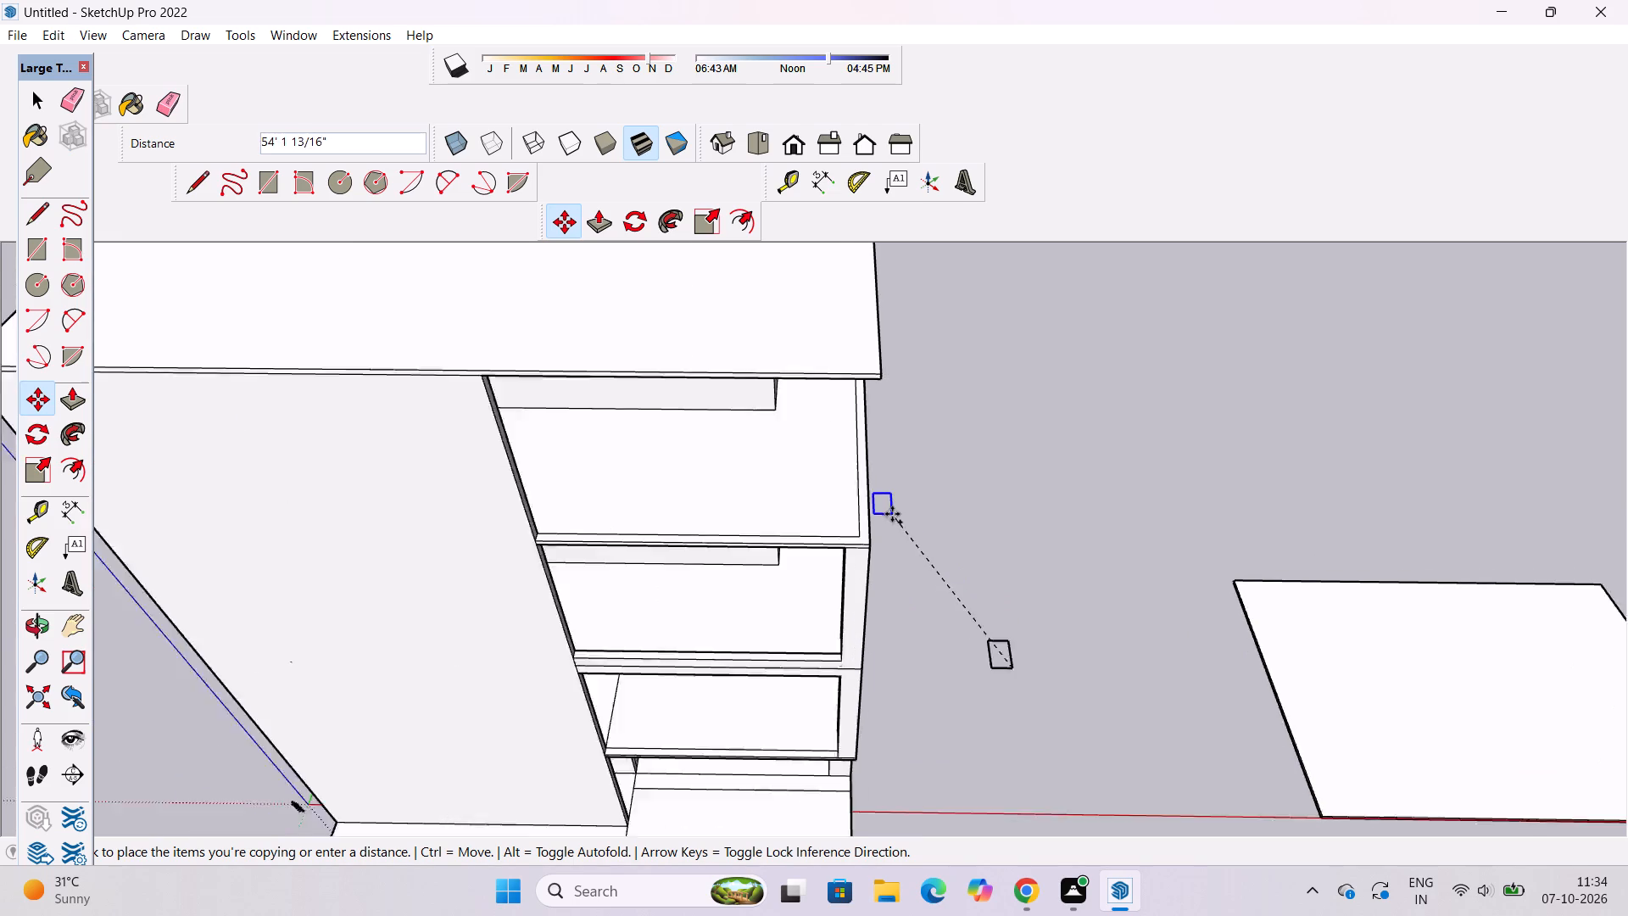
pyautogui.scroll(4, 857, 536)
pyautogui.click(867, 568)
pyautogui.press('space')
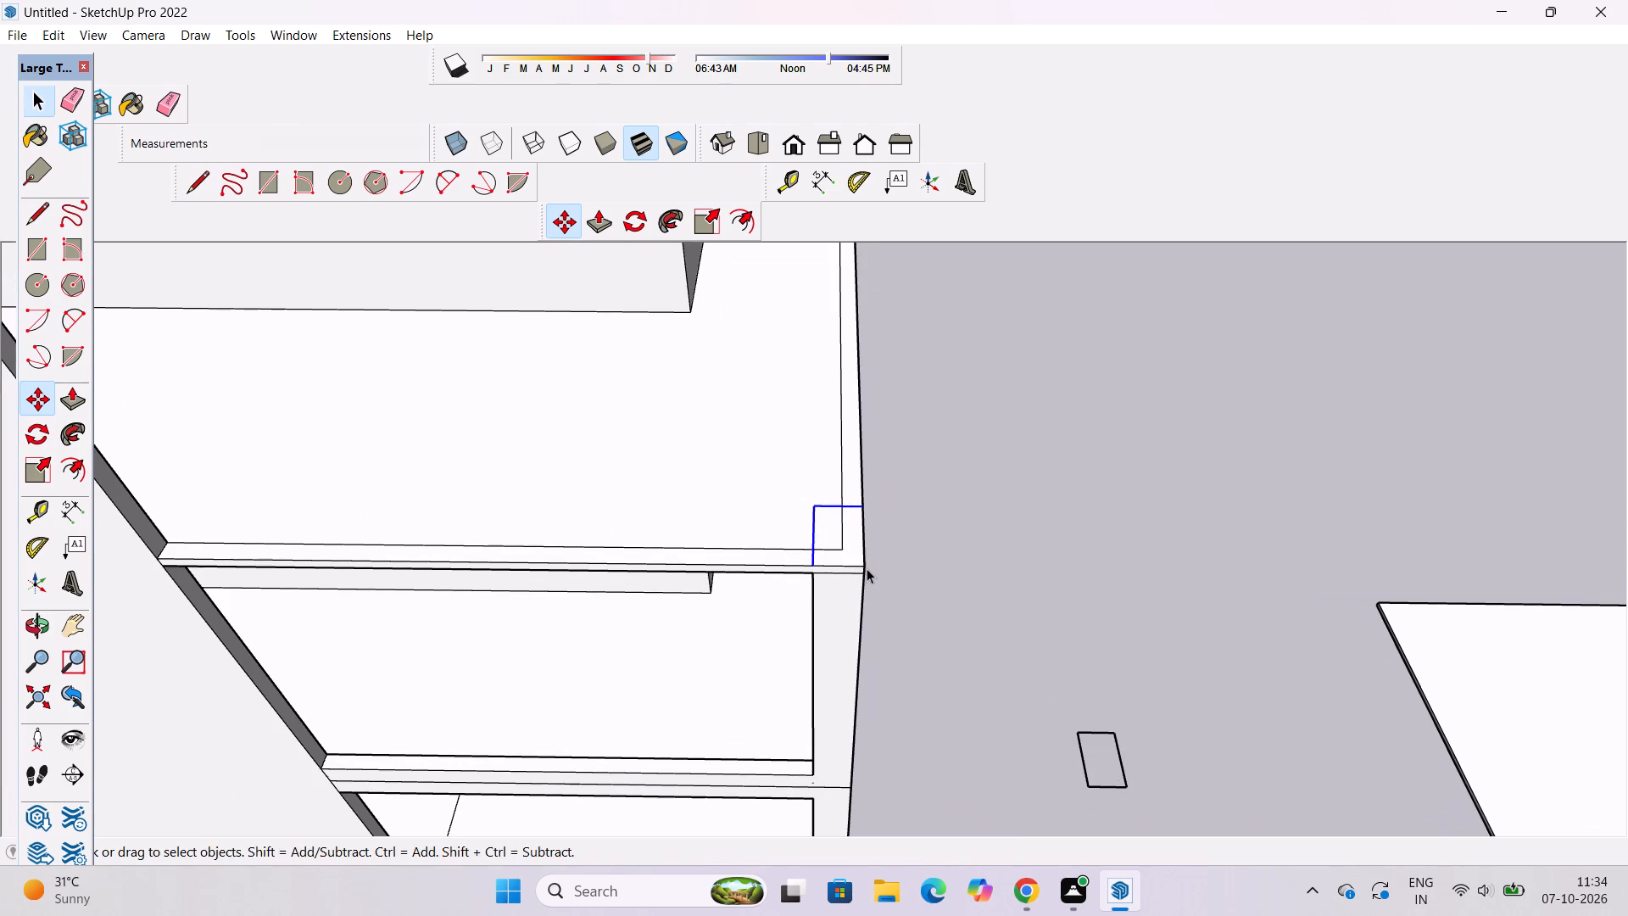
# Erase the slab's inner border lines that cross the copied rectangle on the outer corner of the top balcony slab.
pyautogui.write('e')
pyautogui.scroll(5, 836, 546)
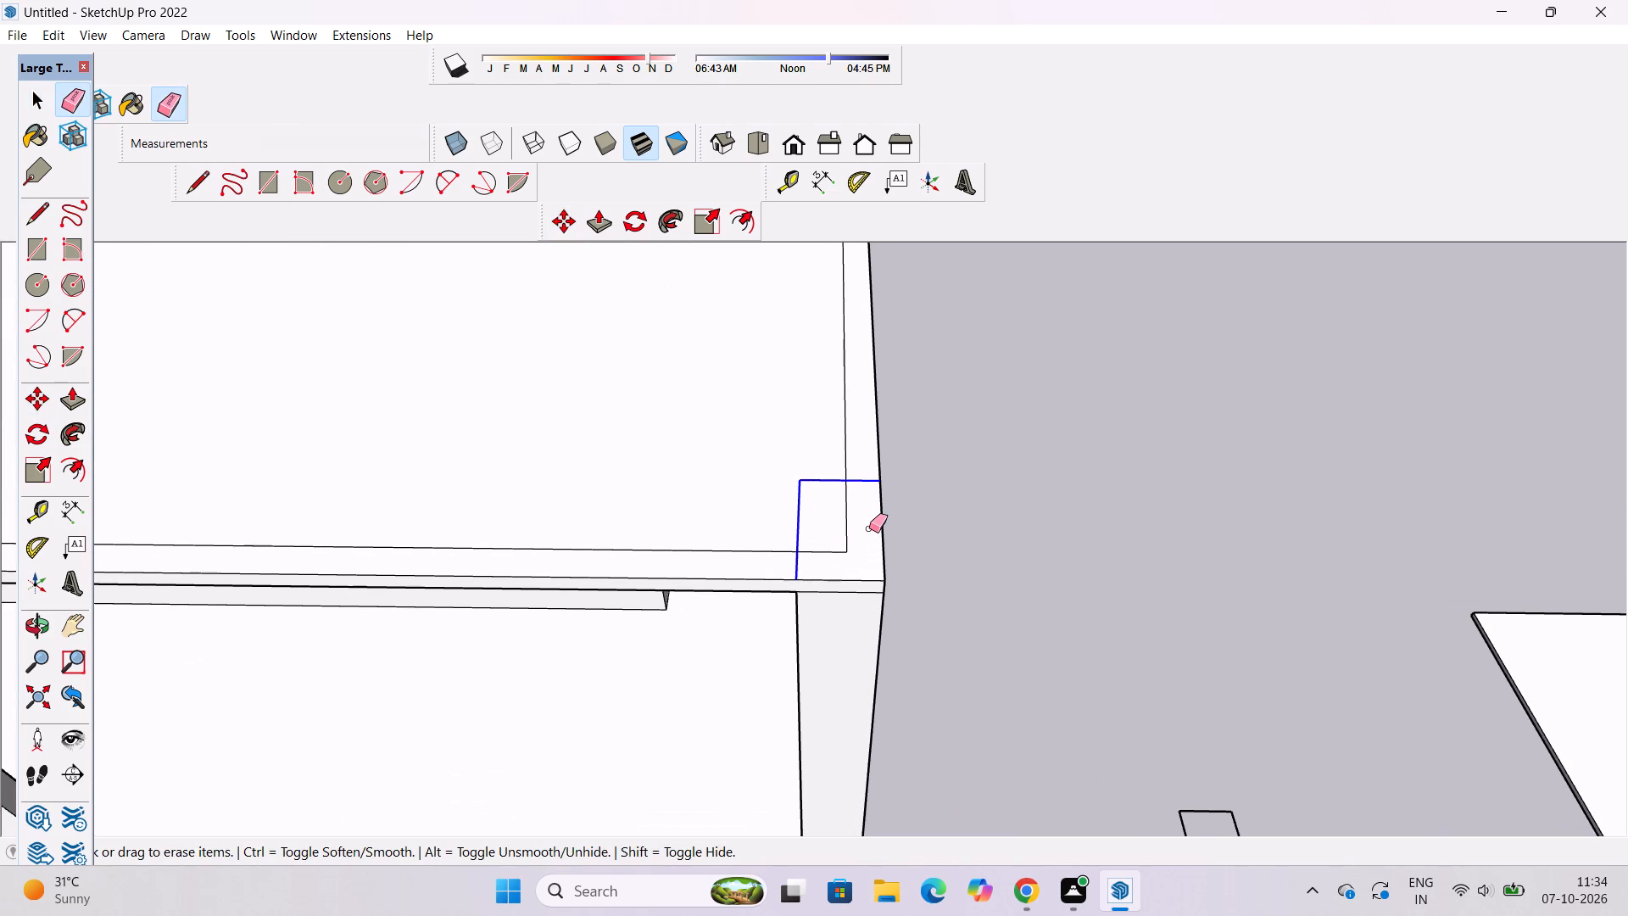
pyautogui.moveTo(855, 500); pyautogui.dragTo(833, 554)
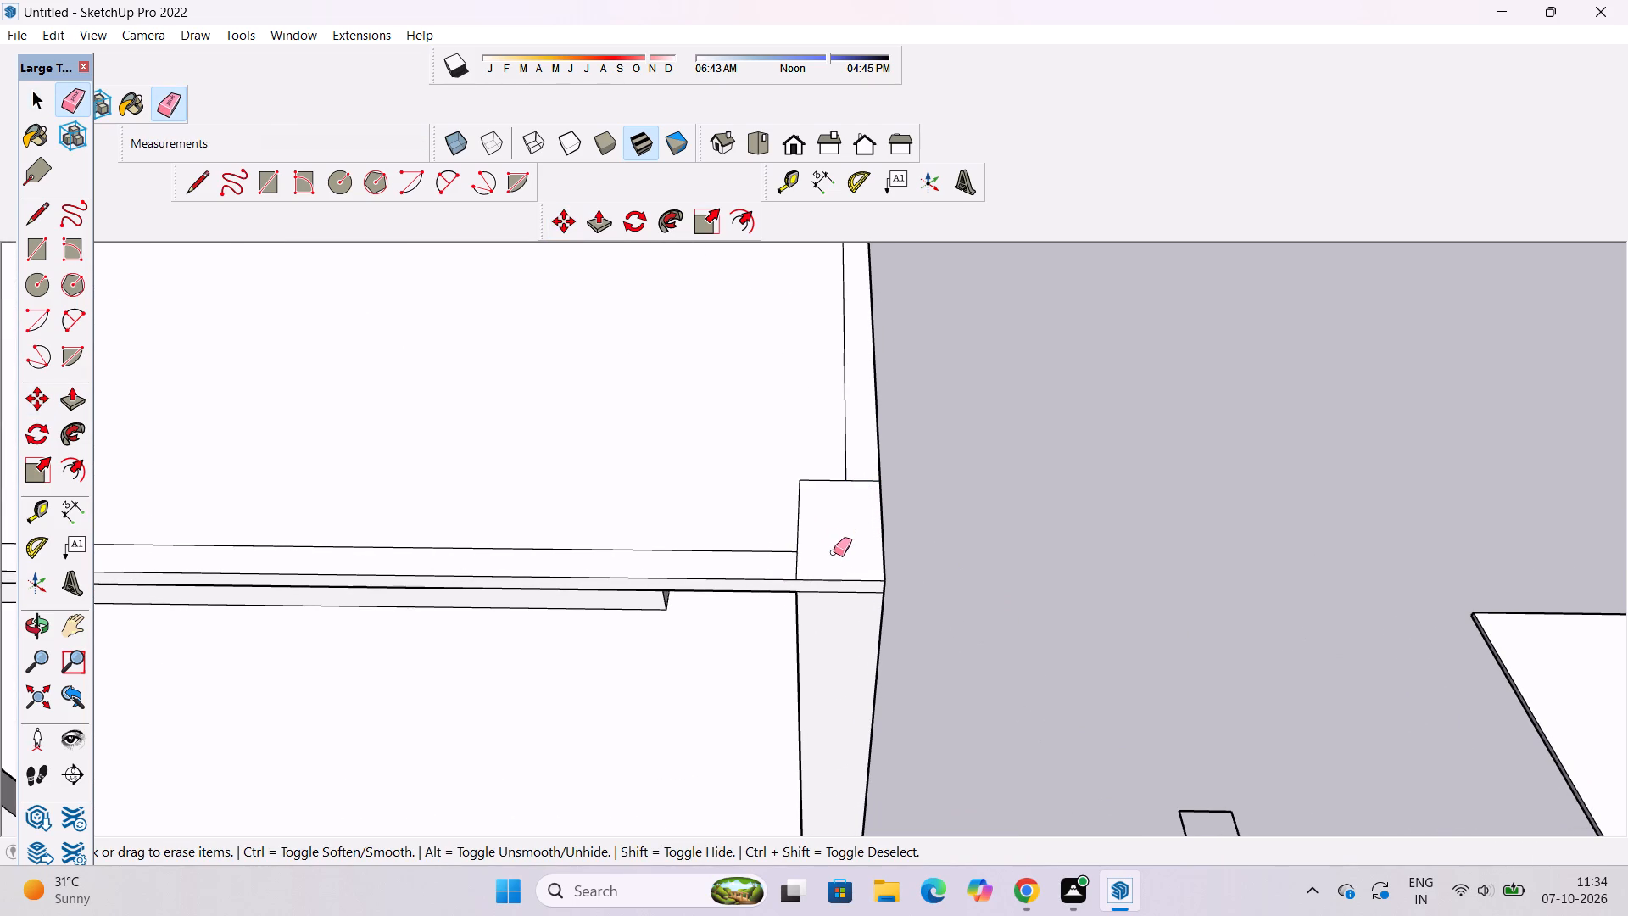
pyautogui.press('space')
# Push/Pull the rectangle on the top balcony slab's outer corner upward into a column, using the roof slab's lower corner as the height reference.
pyautogui.write('o')
pyautogui.scroll(-5, 846, 572)
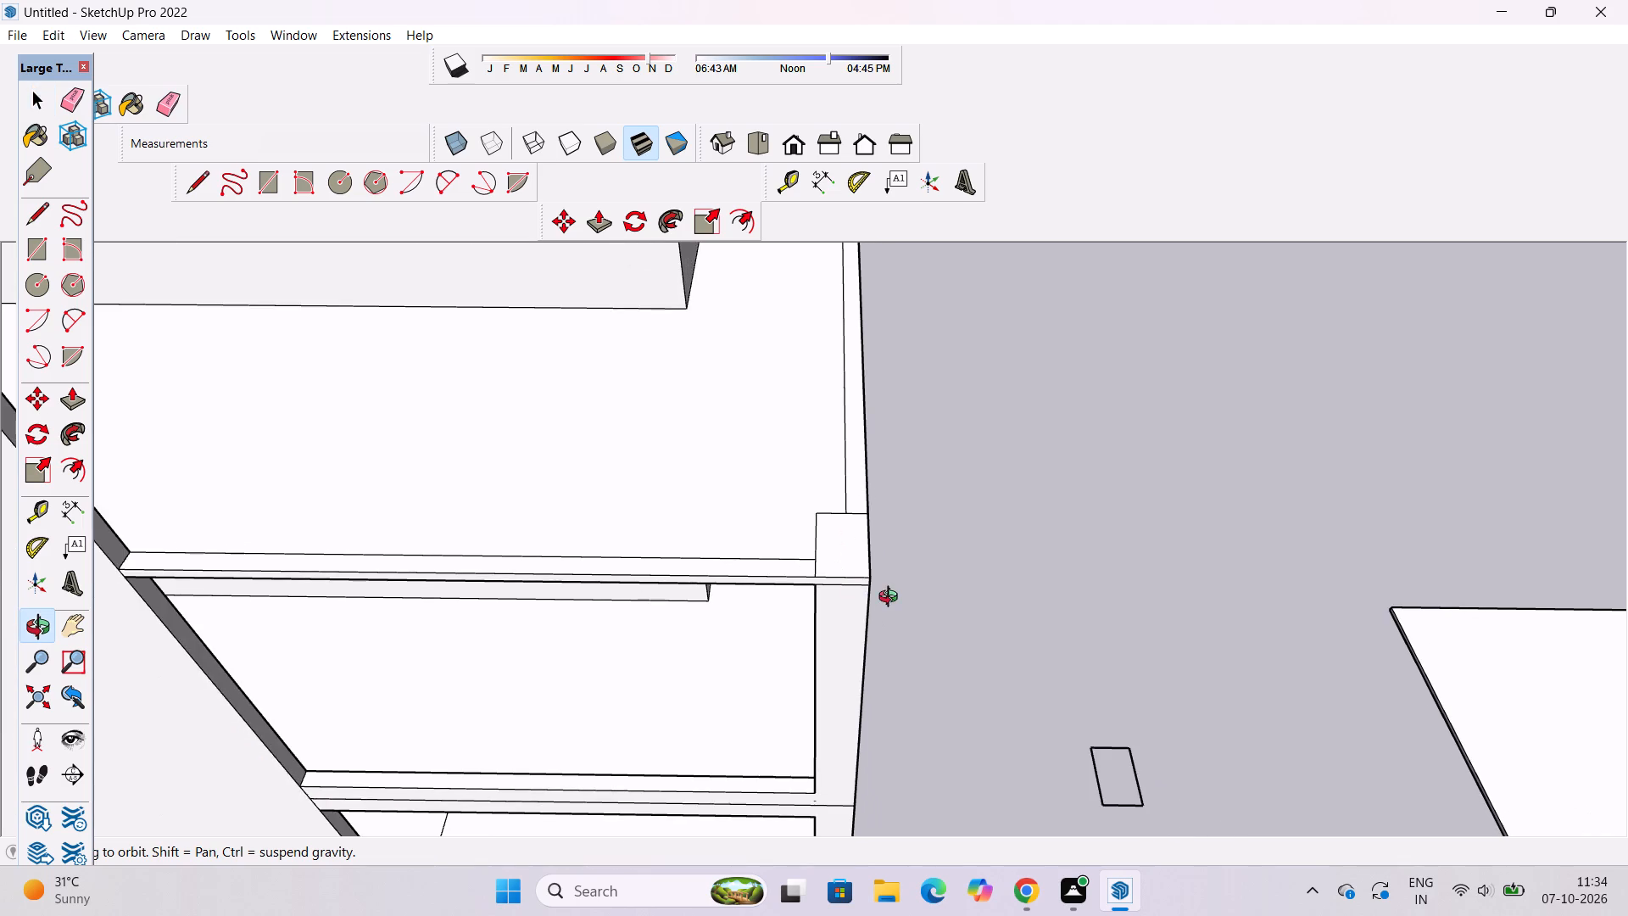
pyautogui.moveTo(893, 572); pyautogui.dragTo(878, 514)
pyautogui.keyDown('shift'); pyautogui.moveTo(878, 514); pyautogui.dragTo(891, 563); pyautogui.keyUp('shift')
pyautogui.scroll(-3, 870, 545)
pyautogui.keyDown('shift'); pyautogui.moveTo(868, 543); pyautogui.dragTo(846, 595); pyautogui.keyUp('shift')
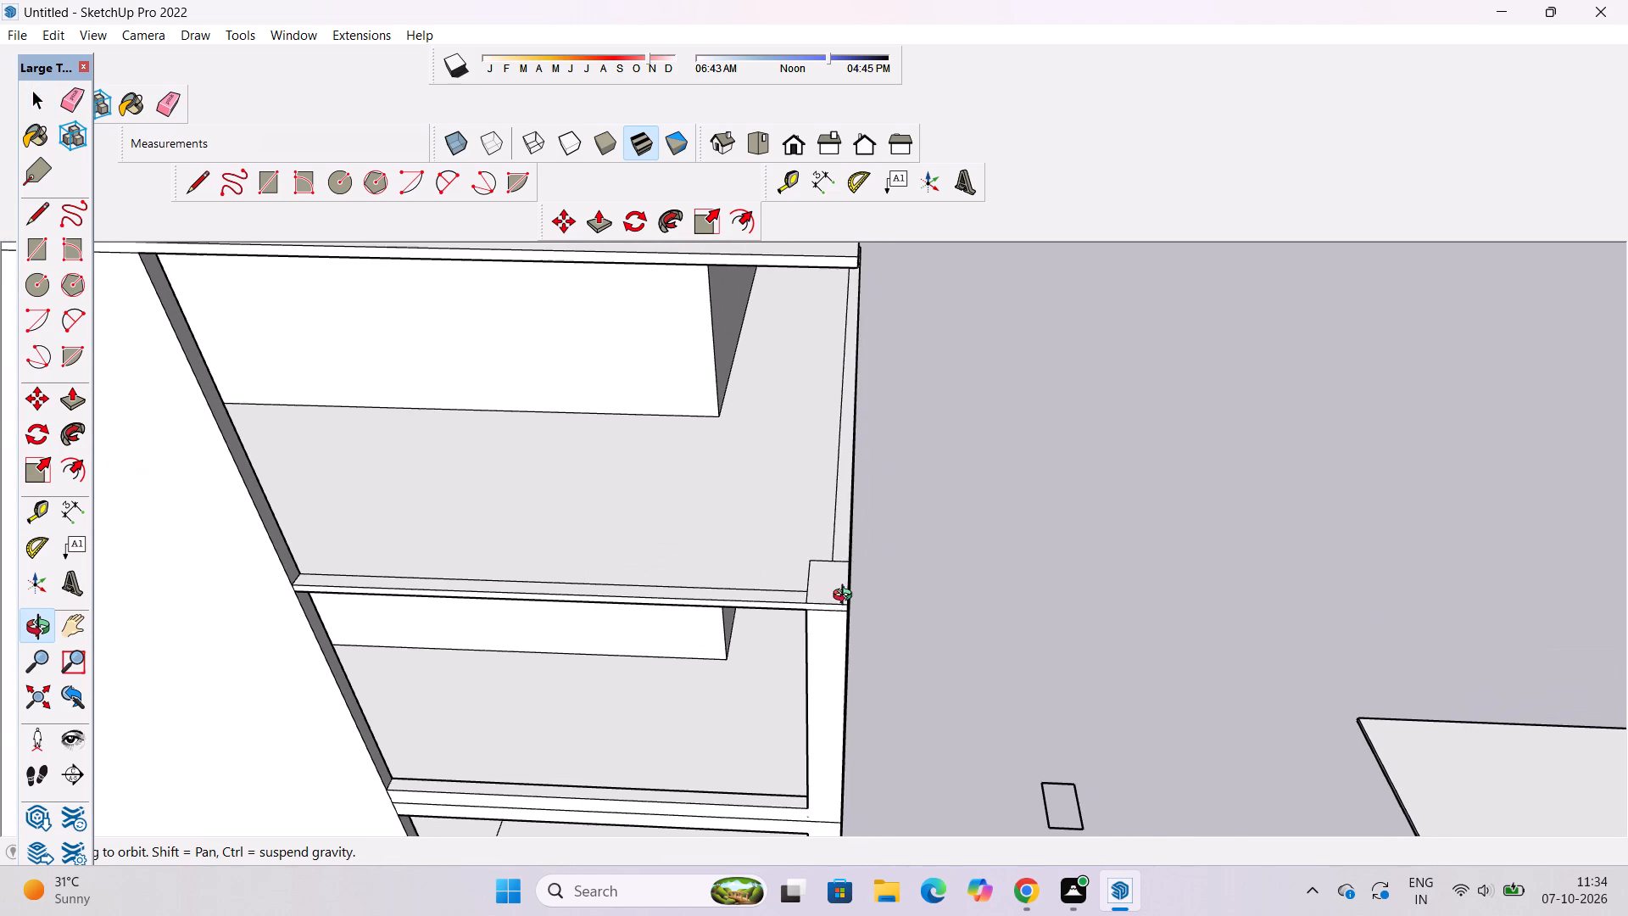
pyautogui.moveTo(845, 614); pyautogui.dragTo(850, 584)
pyautogui.keyDown('shift'); pyautogui.moveTo(848, 580); pyautogui.dragTo(838, 588); pyautogui.keyUp('shift')
pyautogui.moveTo(838, 588); pyautogui.dragTo(864, 589)
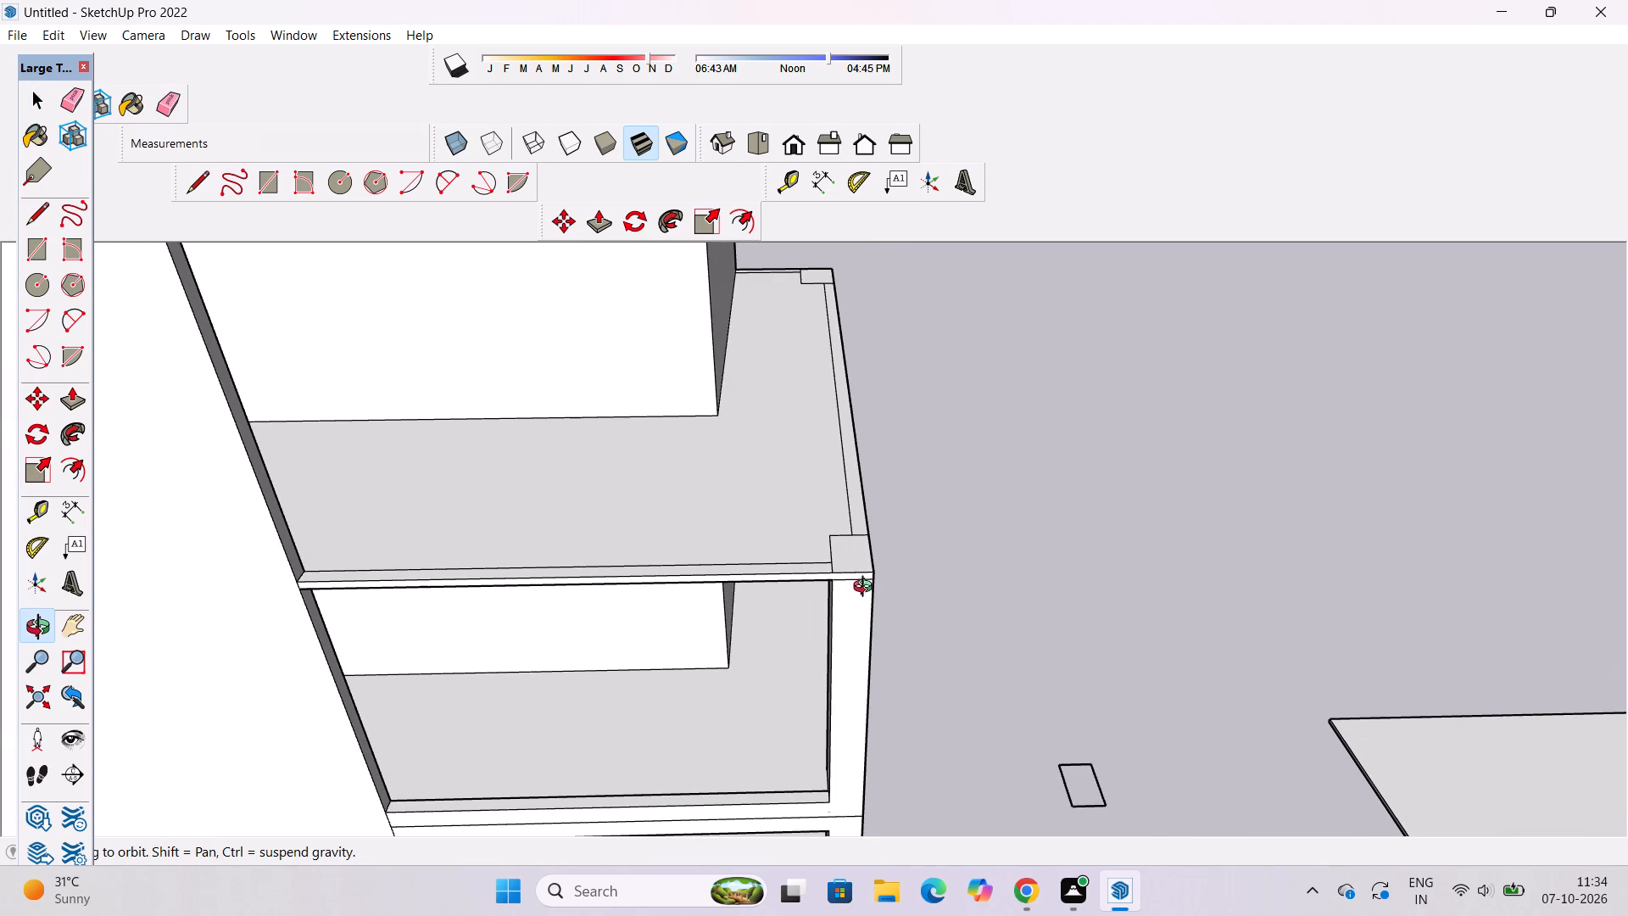
pyautogui.scroll(-1, 867, 589)
pyautogui.keyDown('shift'); pyautogui.moveTo(871, 585); pyautogui.dragTo(828, 617); pyautogui.keyUp('shift')
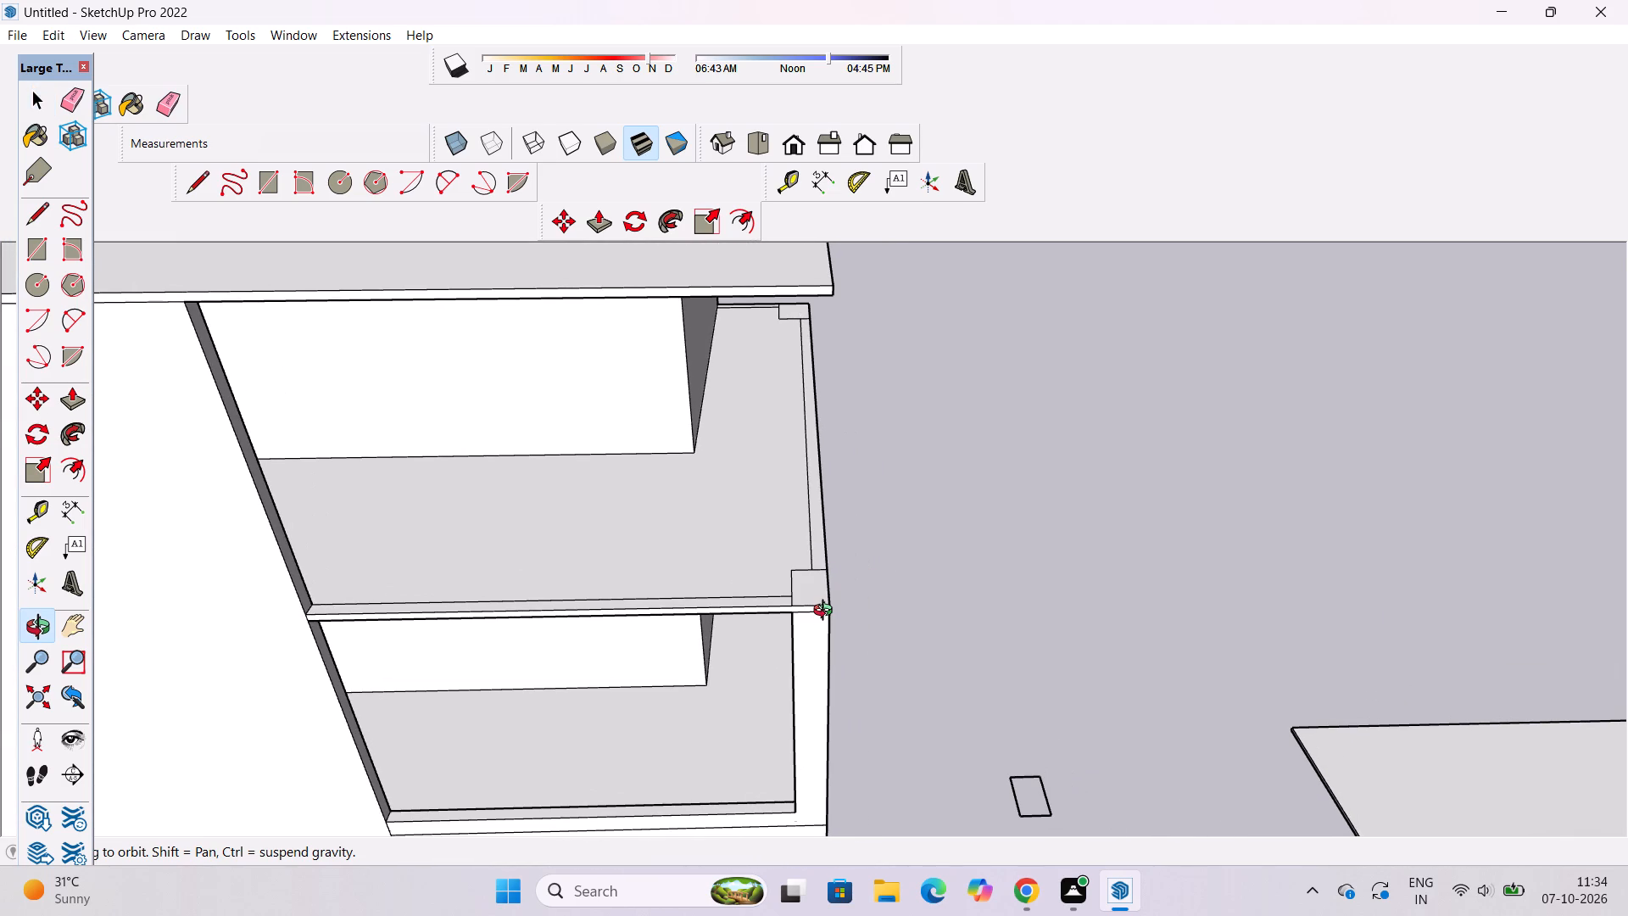
pyautogui.keyDown('shift'); pyautogui.moveTo(829, 607); pyautogui.dragTo(839, 616); pyautogui.keyUp('shift')
pyautogui.keyDown('shift'); pyautogui.scroll(-2, 839, 616); pyautogui.keyUp('shift')
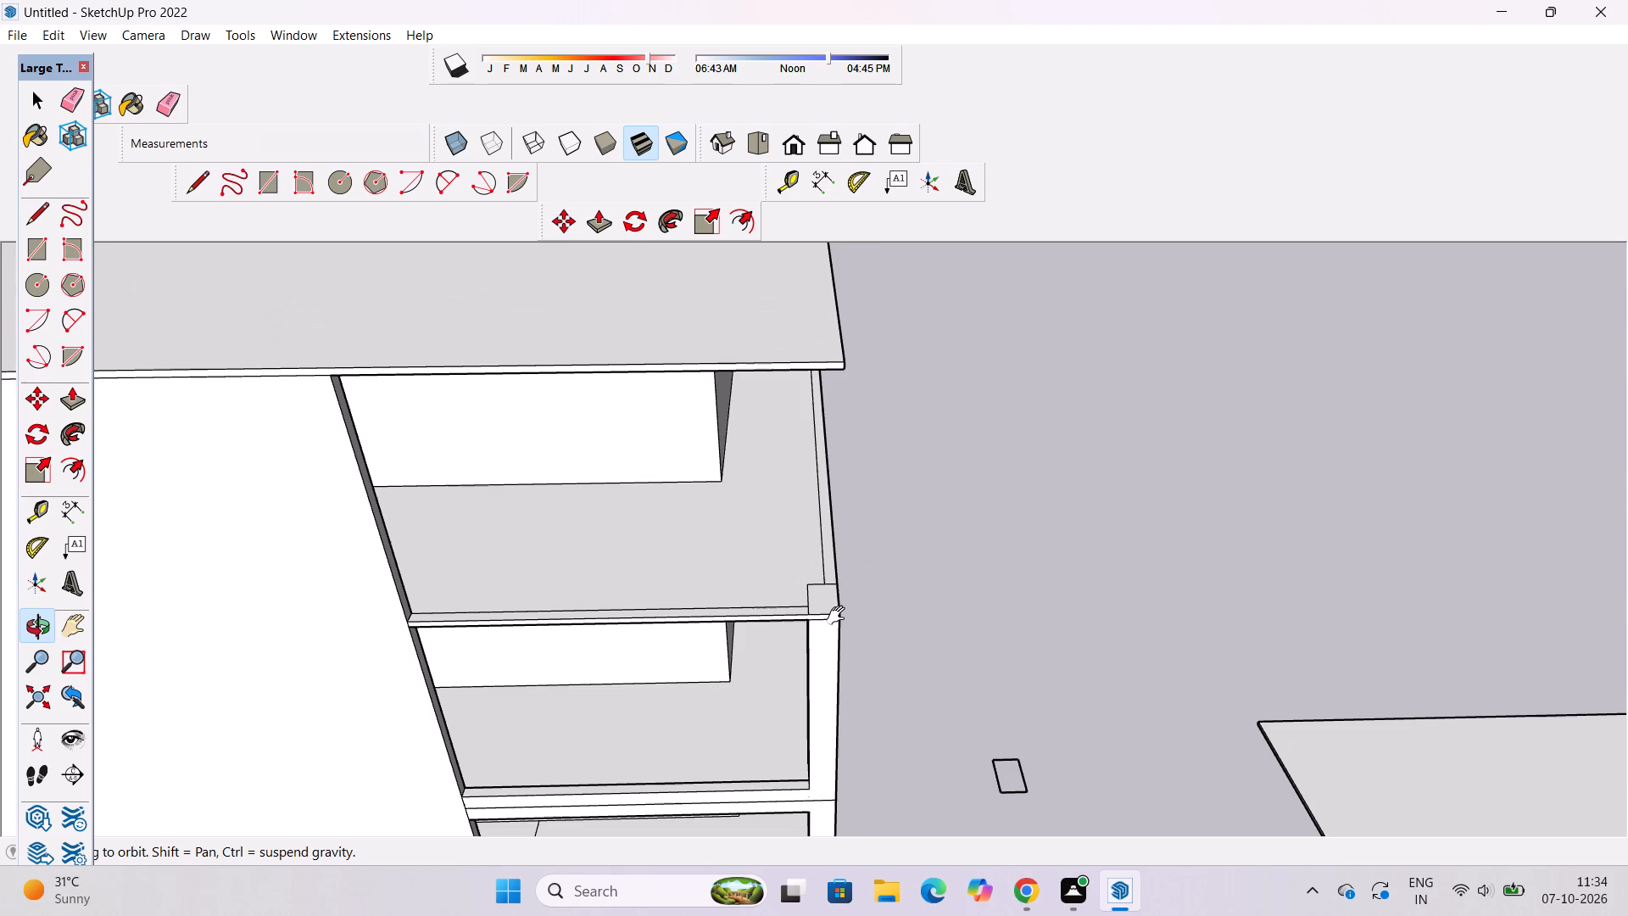
pyautogui.keyDown('shift'); pyautogui.moveTo(839, 616); pyautogui.dragTo(840, 627); pyautogui.keyUp('shift')
pyautogui.moveTo(834, 627); pyautogui.dragTo(828, 600)
pyautogui.scroll(1, 822, 578)
pyautogui.keyDown('shift'); pyautogui.moveTo(822, 578); pyautogui.dragTo(823, 588); pyautogui.keyUp('shift')
pyautogui.press('space')
pyautogui.scroll(1, 824, 589)
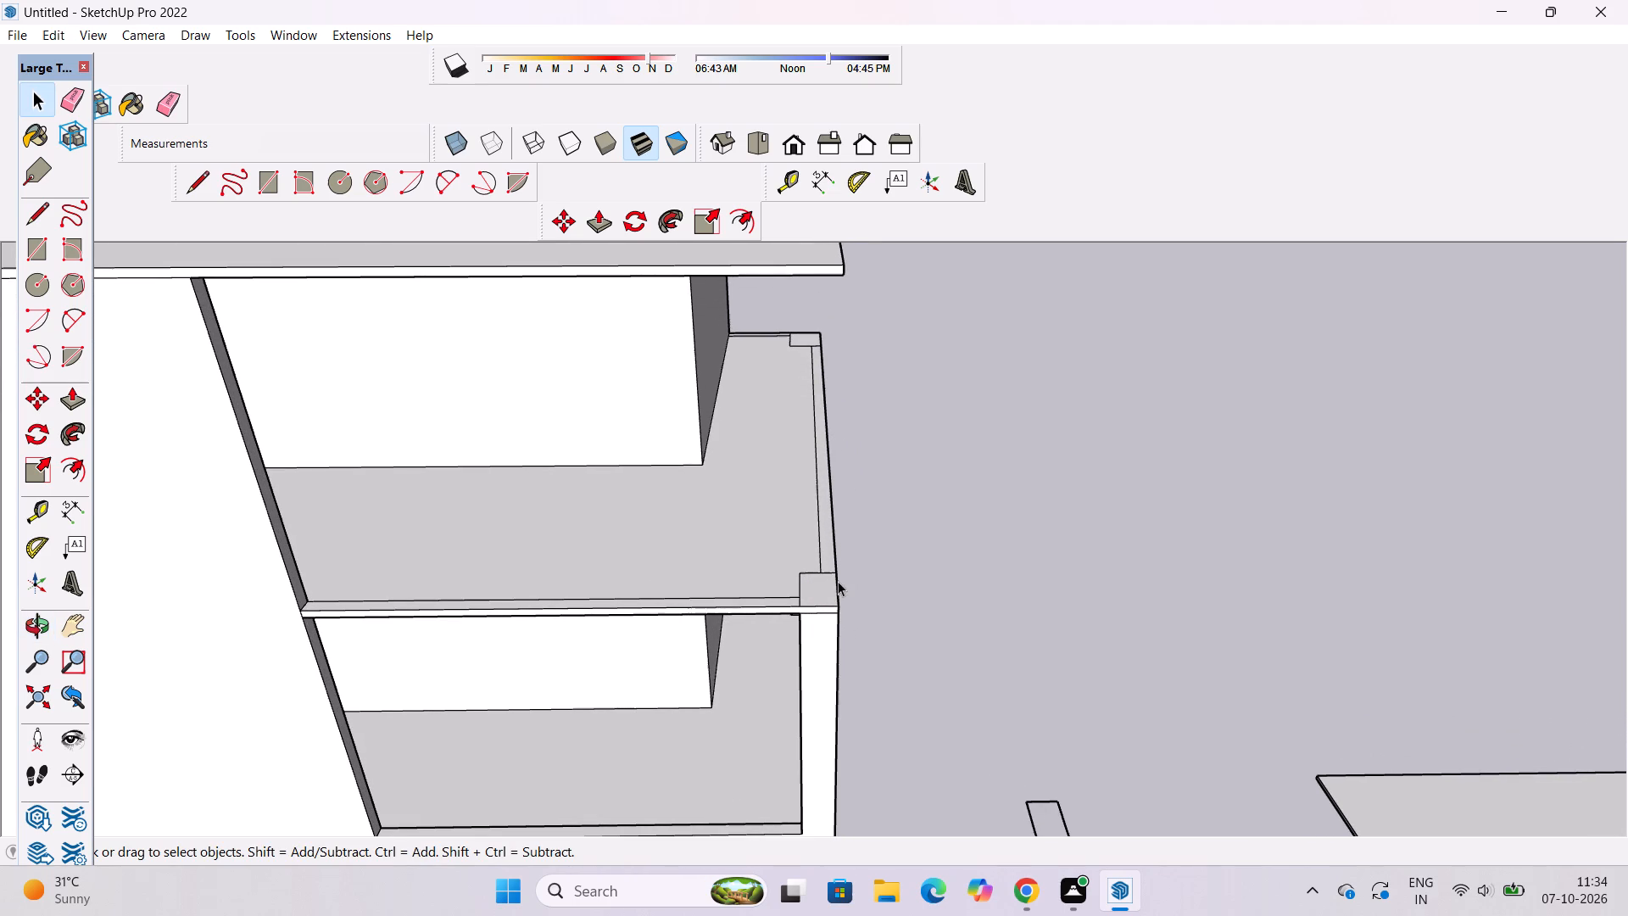
pyautogui.click(826, 587)
pyautogui.press('p')
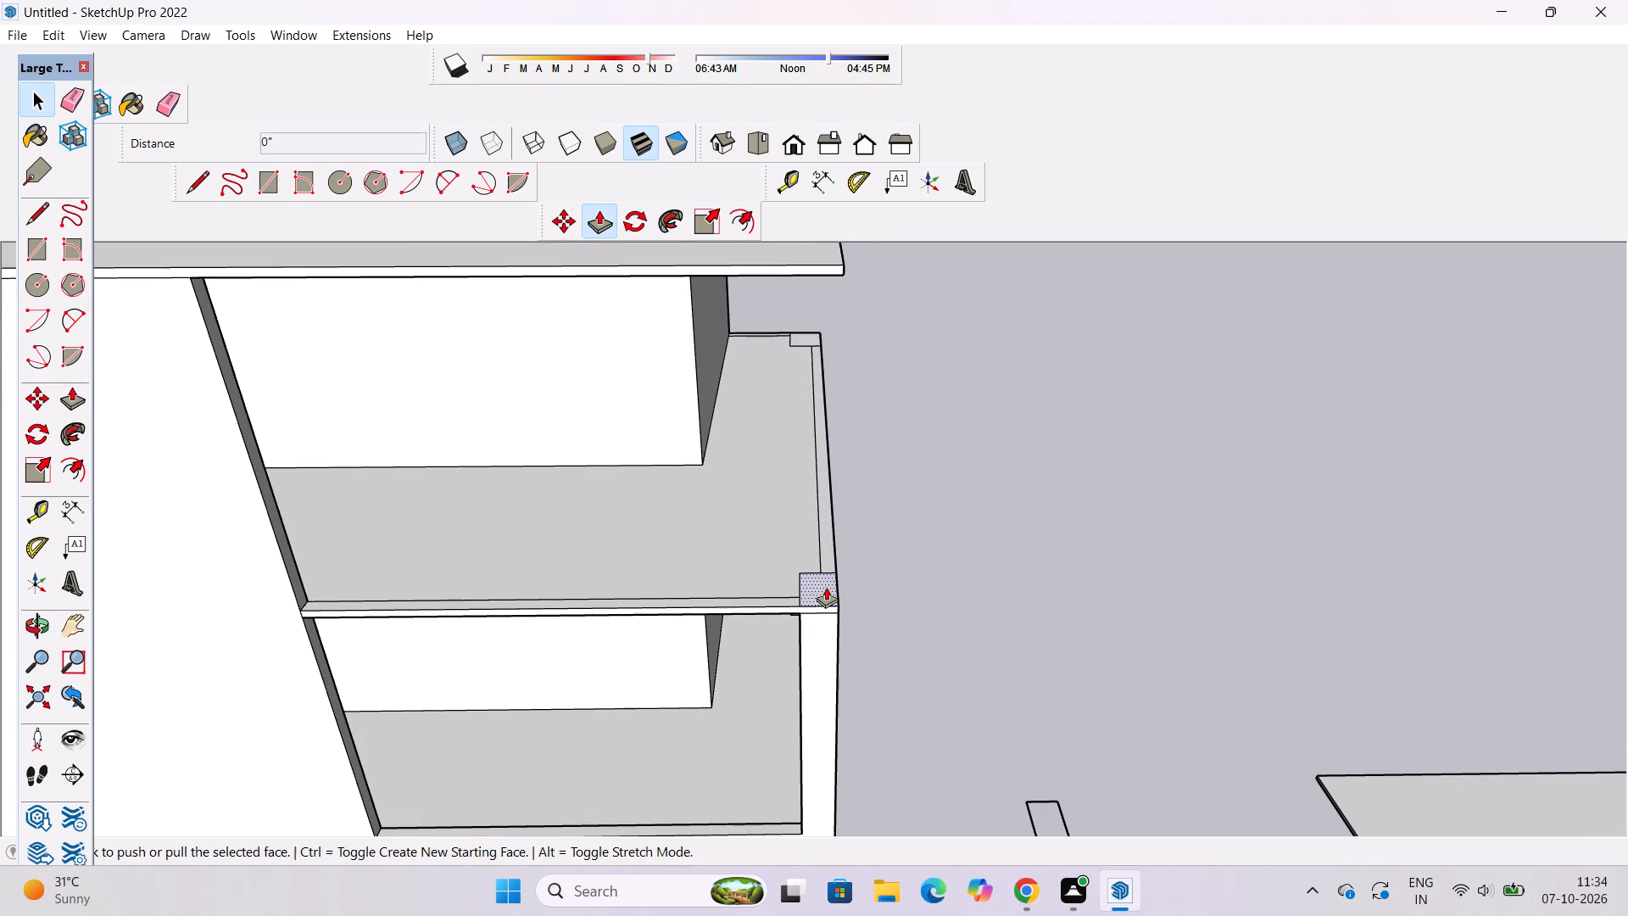
pyautogui.click(822, 590)
pyautogui.scroll(-3, 806, 524)
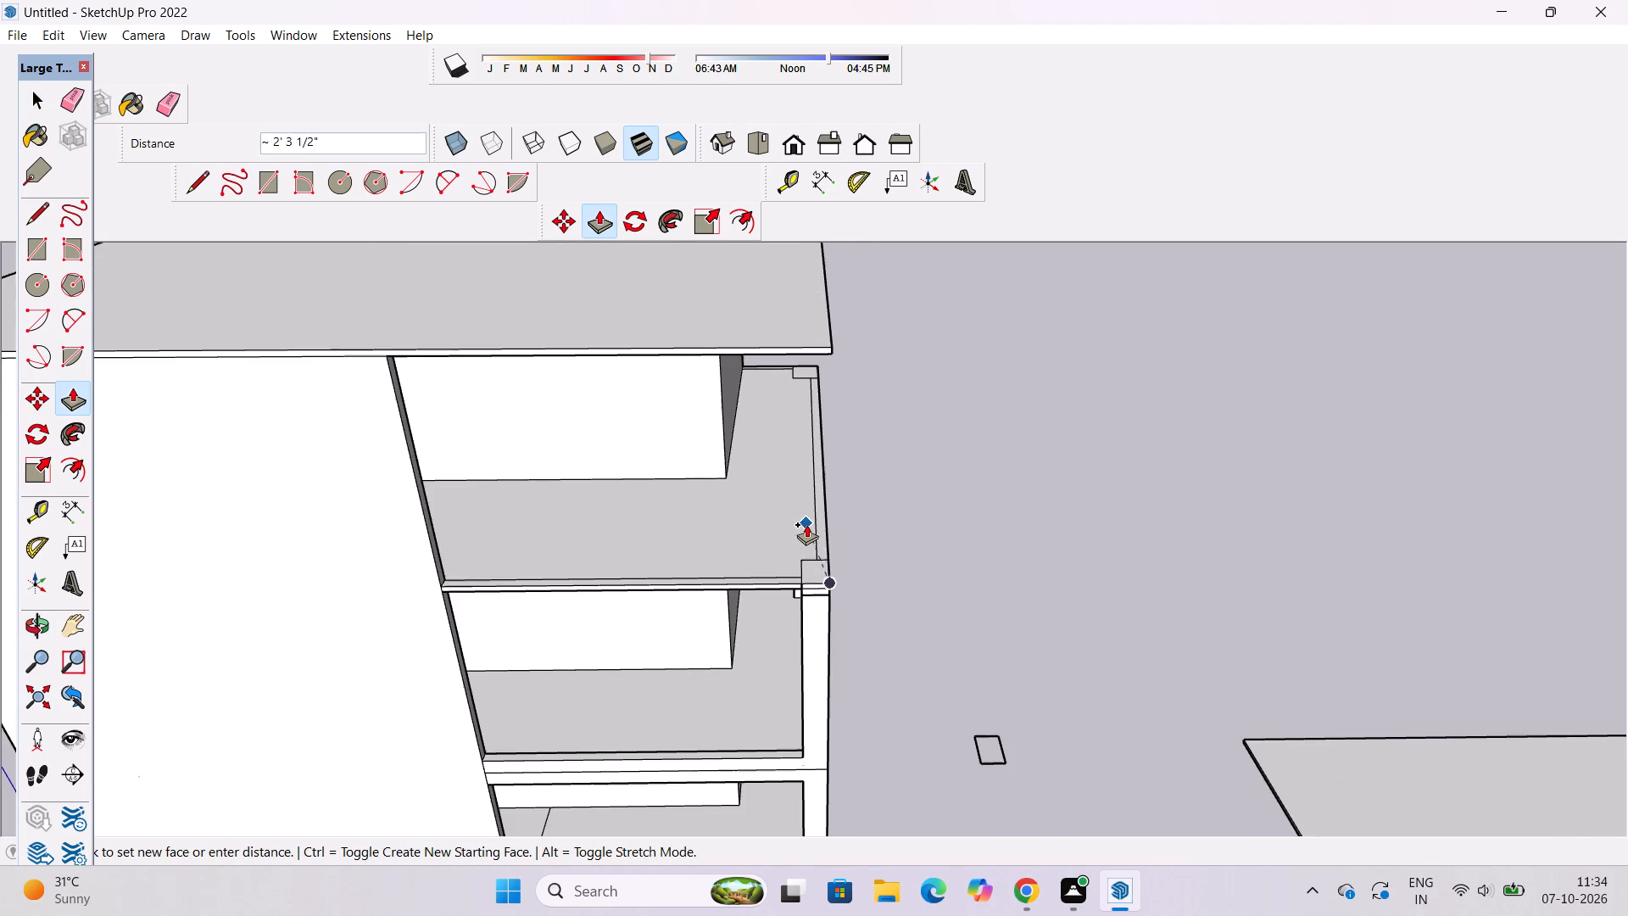
pyautogui.scroll(3, 817, 394)
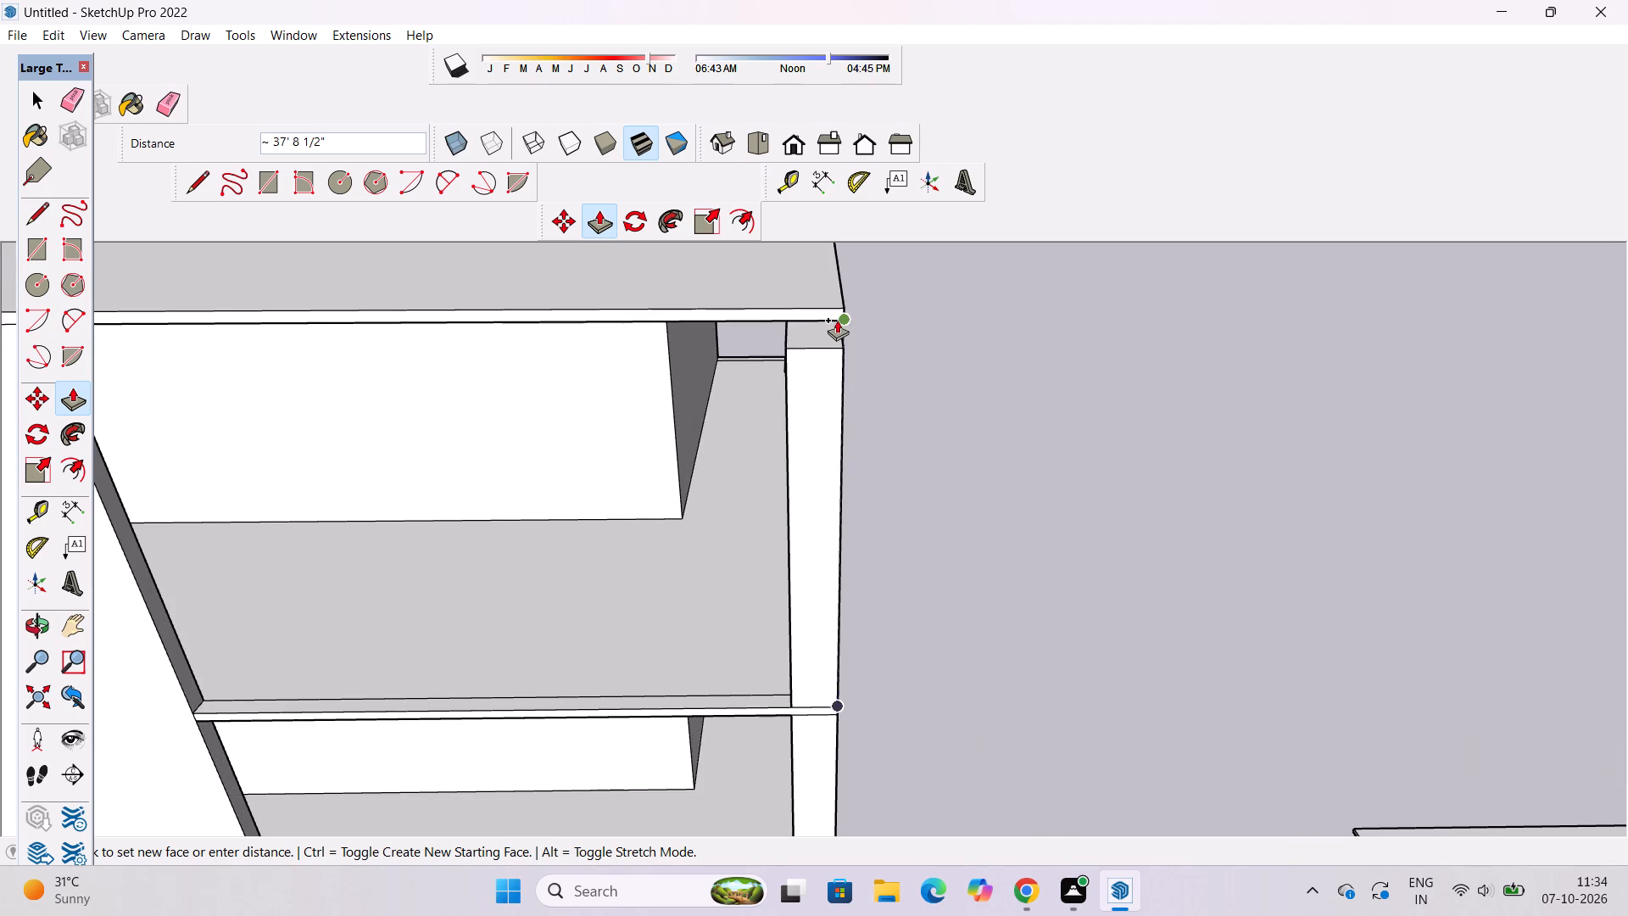
pyautogui.scroll(5, 822, 328)
pyautogui.scroll(-3, 822, 359)
pyautogui.scroll(7, 823, 342)
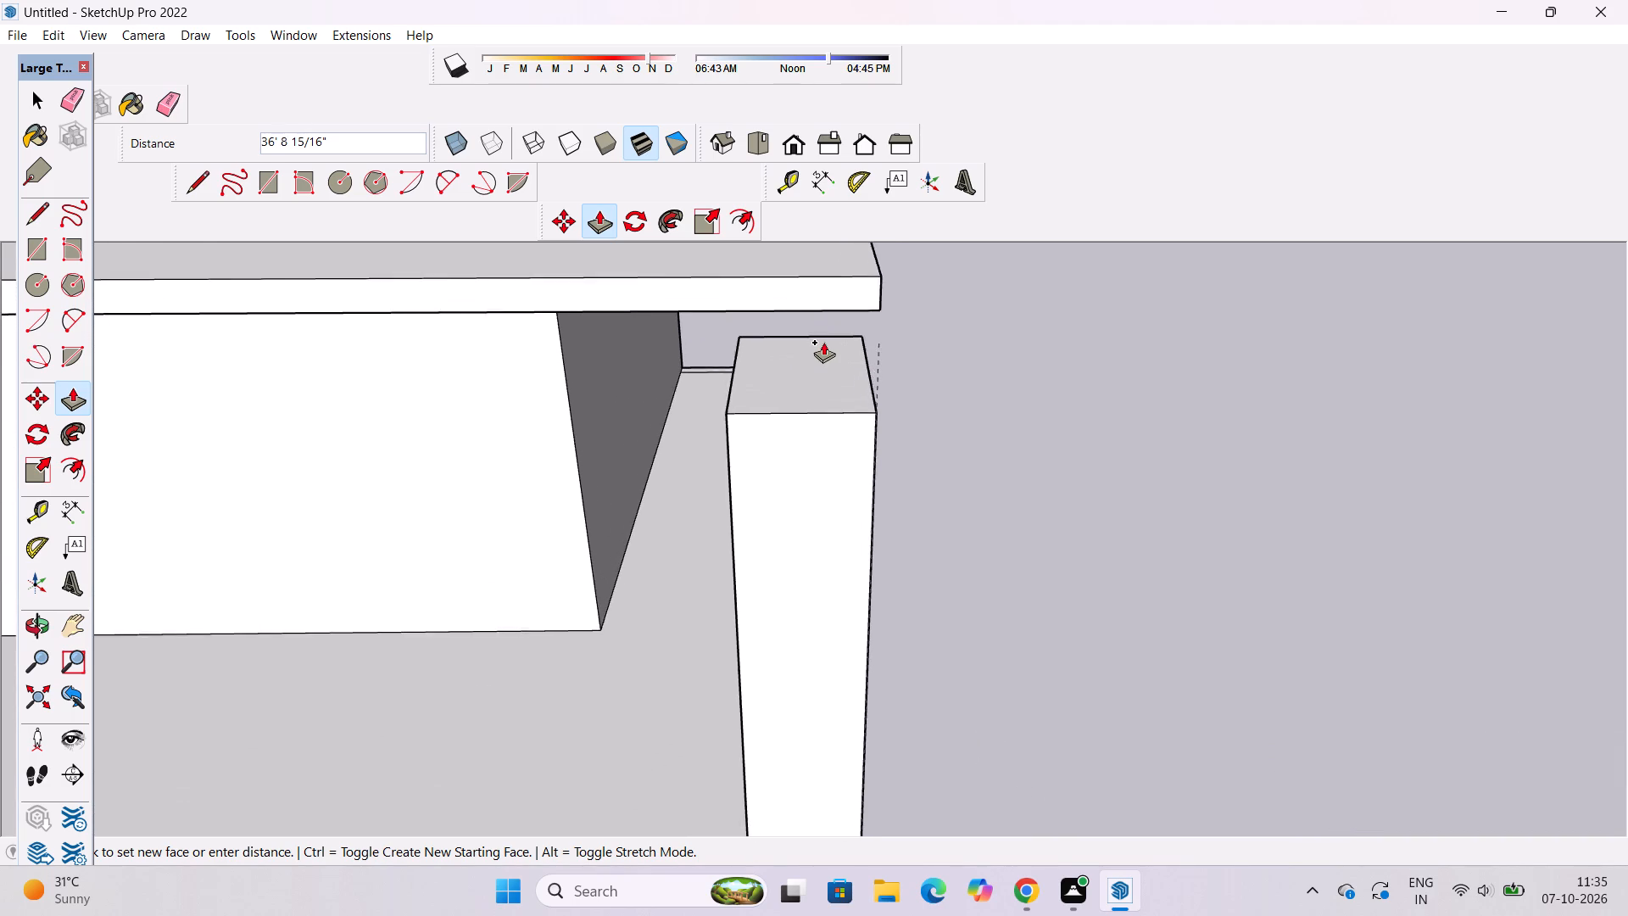
pyautogui.scroll(1, 823, 342)
pyautogui.click(904, 300)
pyautogui.press('space')
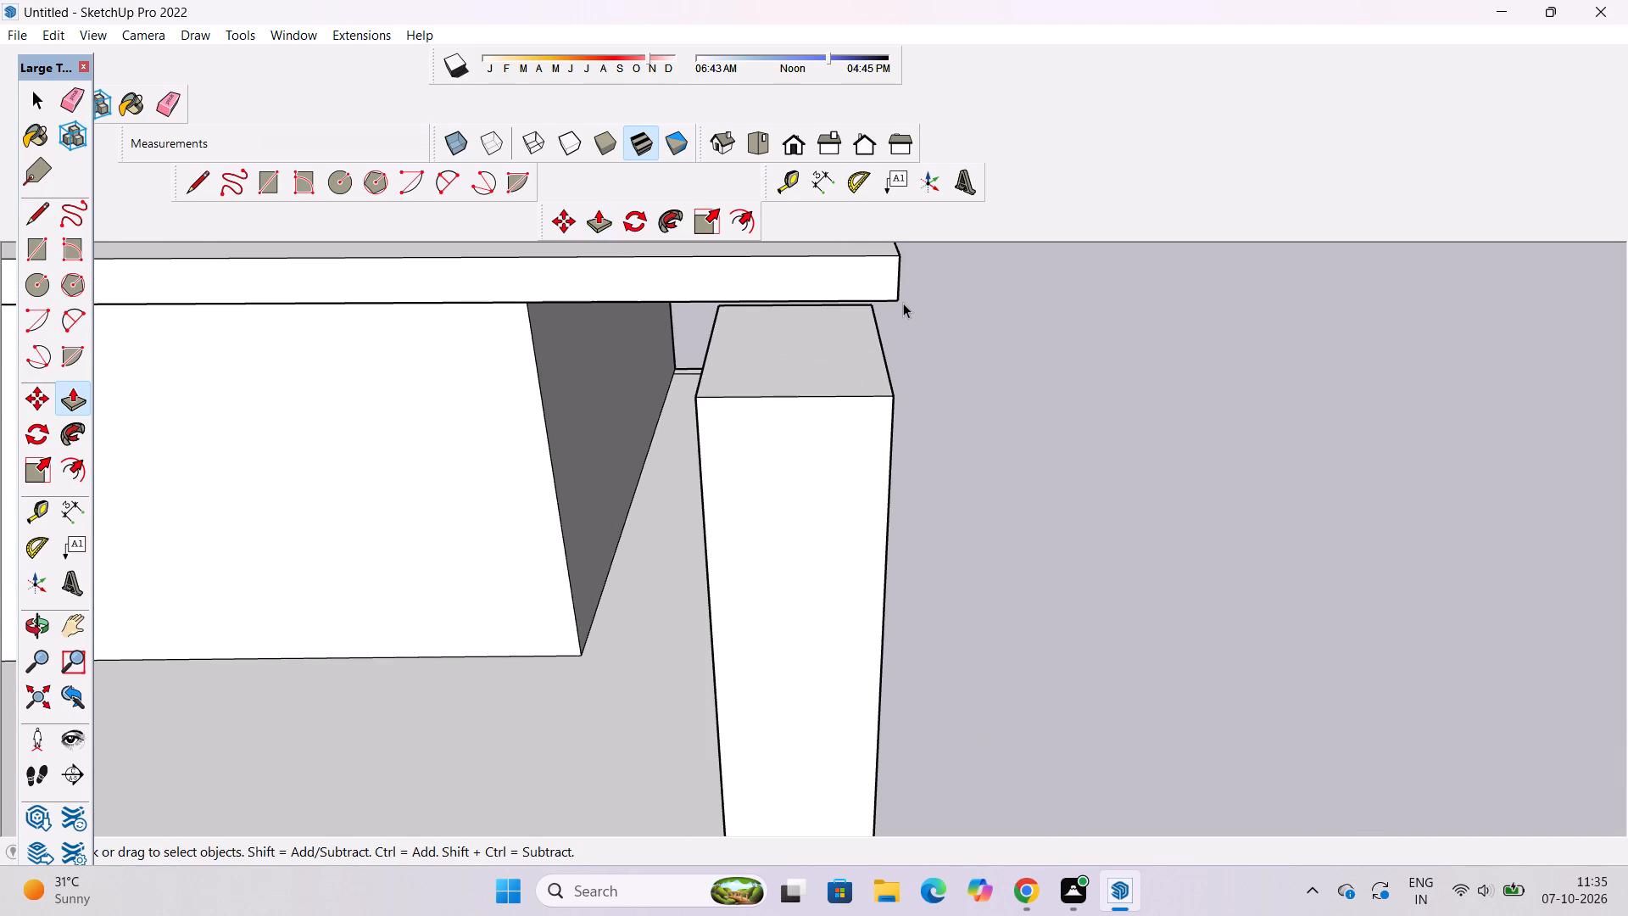
# Extend the top face of the new corner column up to the underside of the roof slab.
pyautogui.press('o')
pyautogui.scroll(-4, 896, 318)
pyautogui.moveTo(891, 458); pyautogui.dragTo(515, 343)
pyautogui.scroll(-4, 672, 350)
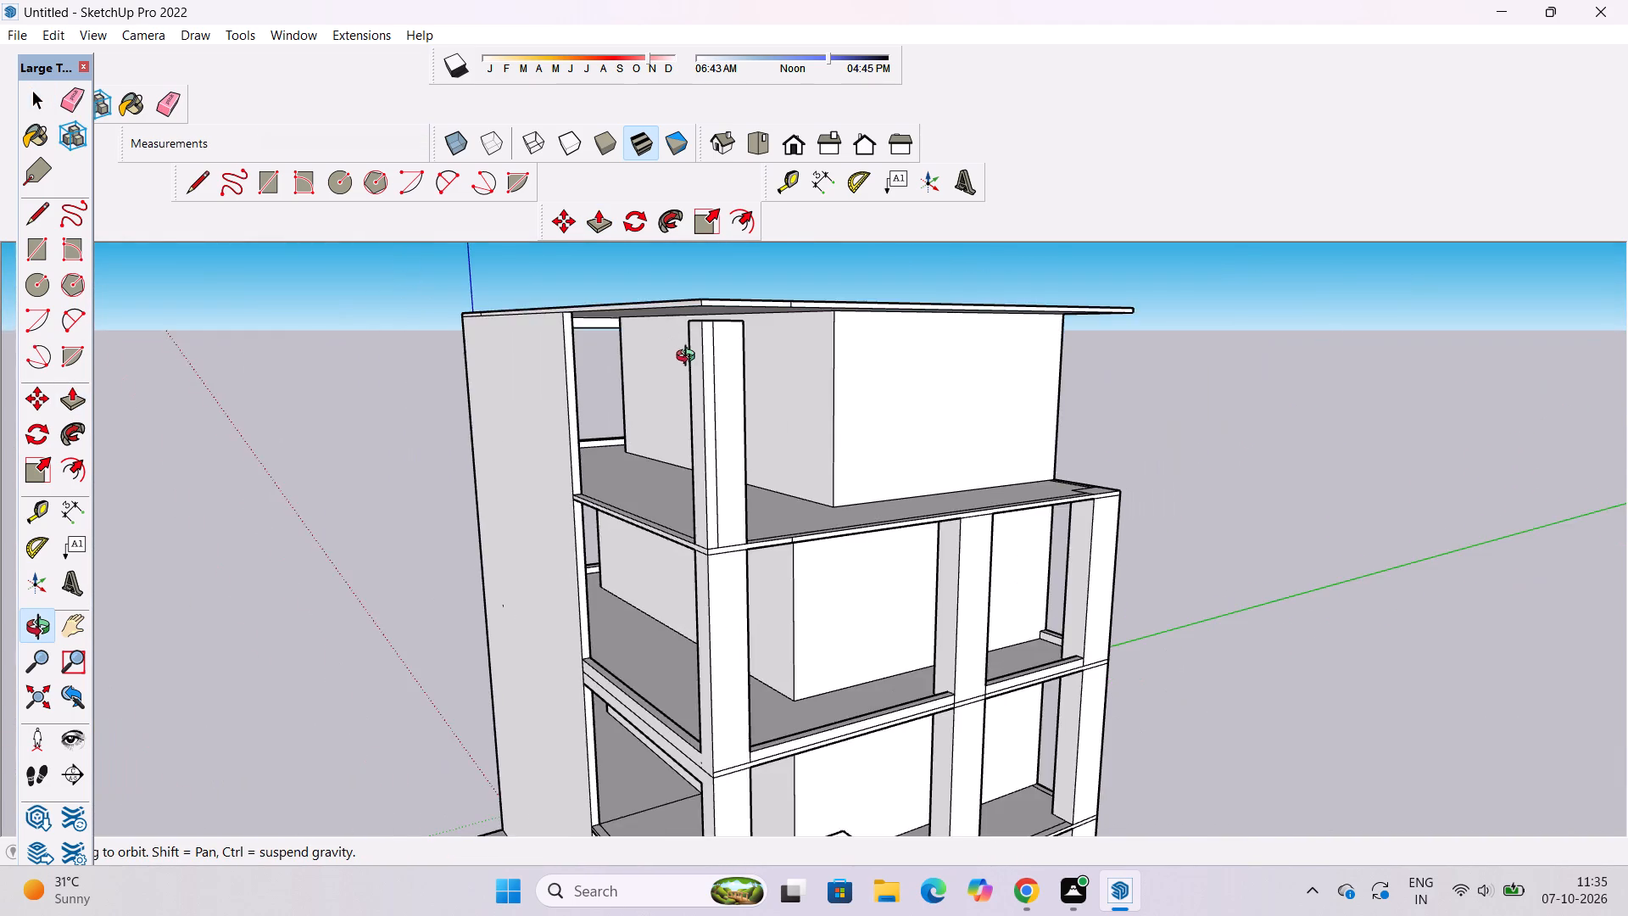
pyautogui.moveTo(694, 367); pyautogui.dragTo(778, 483)
pyautogui.scroll(4, 798, 495)
pyautogui.keyDown('shift'); pyautogui.moveTo(798, 495); pyautogui.dragTo(750, 500); pyautogui.keyUp('shift')
pyautogui.scroll(4, 751, 500)
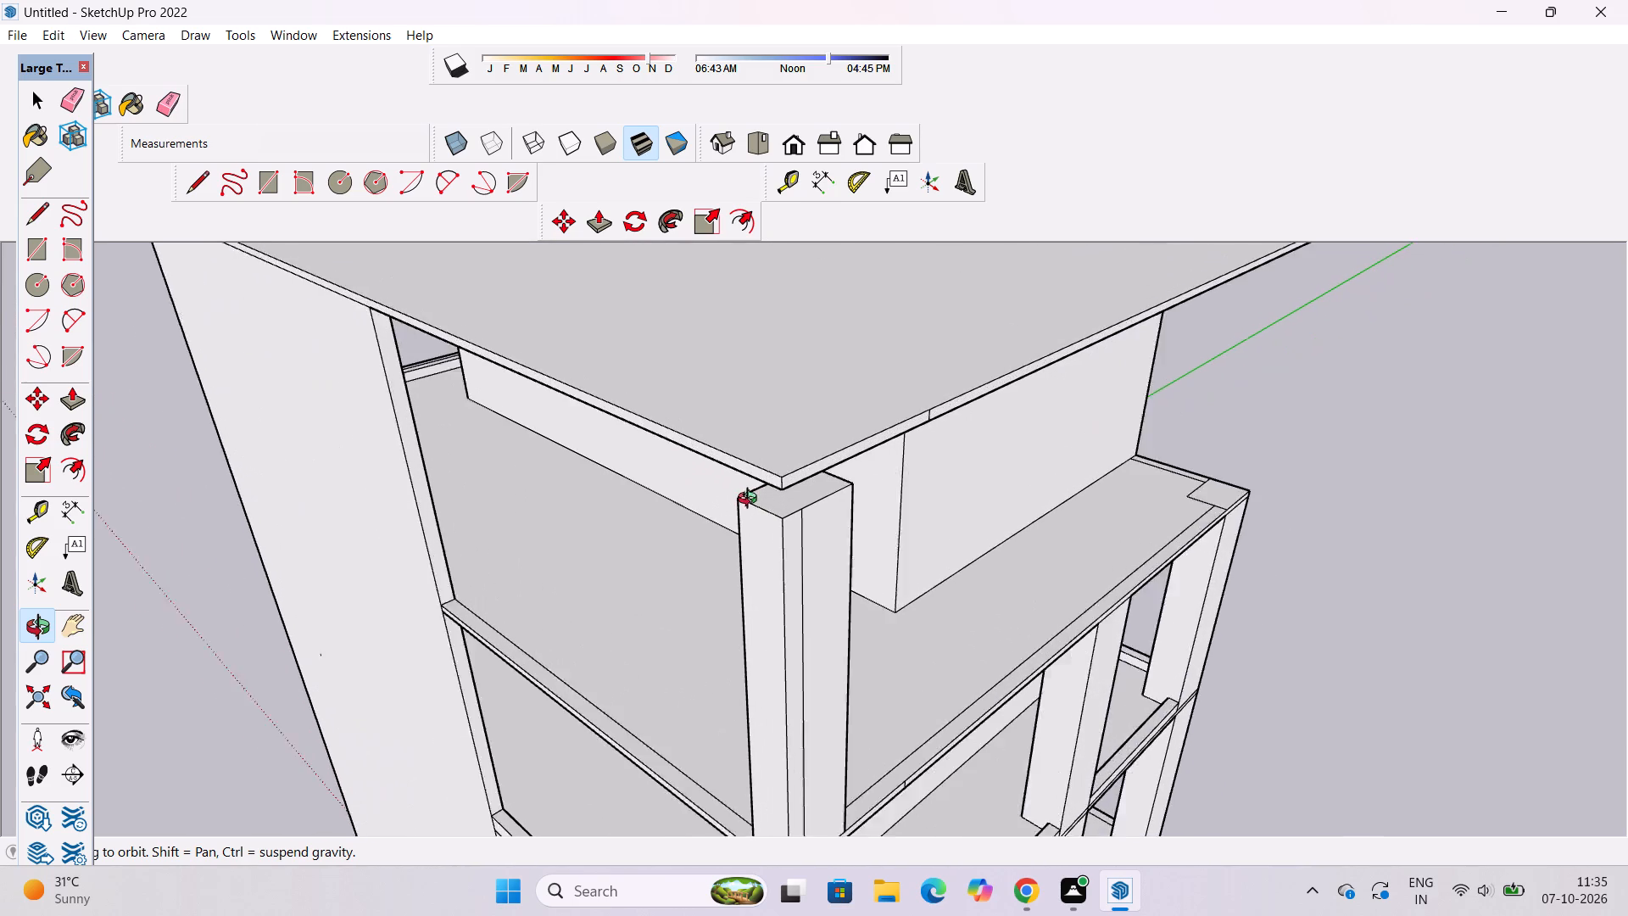
pyautogui.scroll(5, 751, 500)
pyautogui.keyDown('shift'); pyautogui.moveTo(803, 498); pyautogui.dragTo(687, 517); pyautogui.keyUp('shift')
pyautogui.scroll(5, 686, 516)
pyautogui.press('space')
pyautogui.click(713, 522)
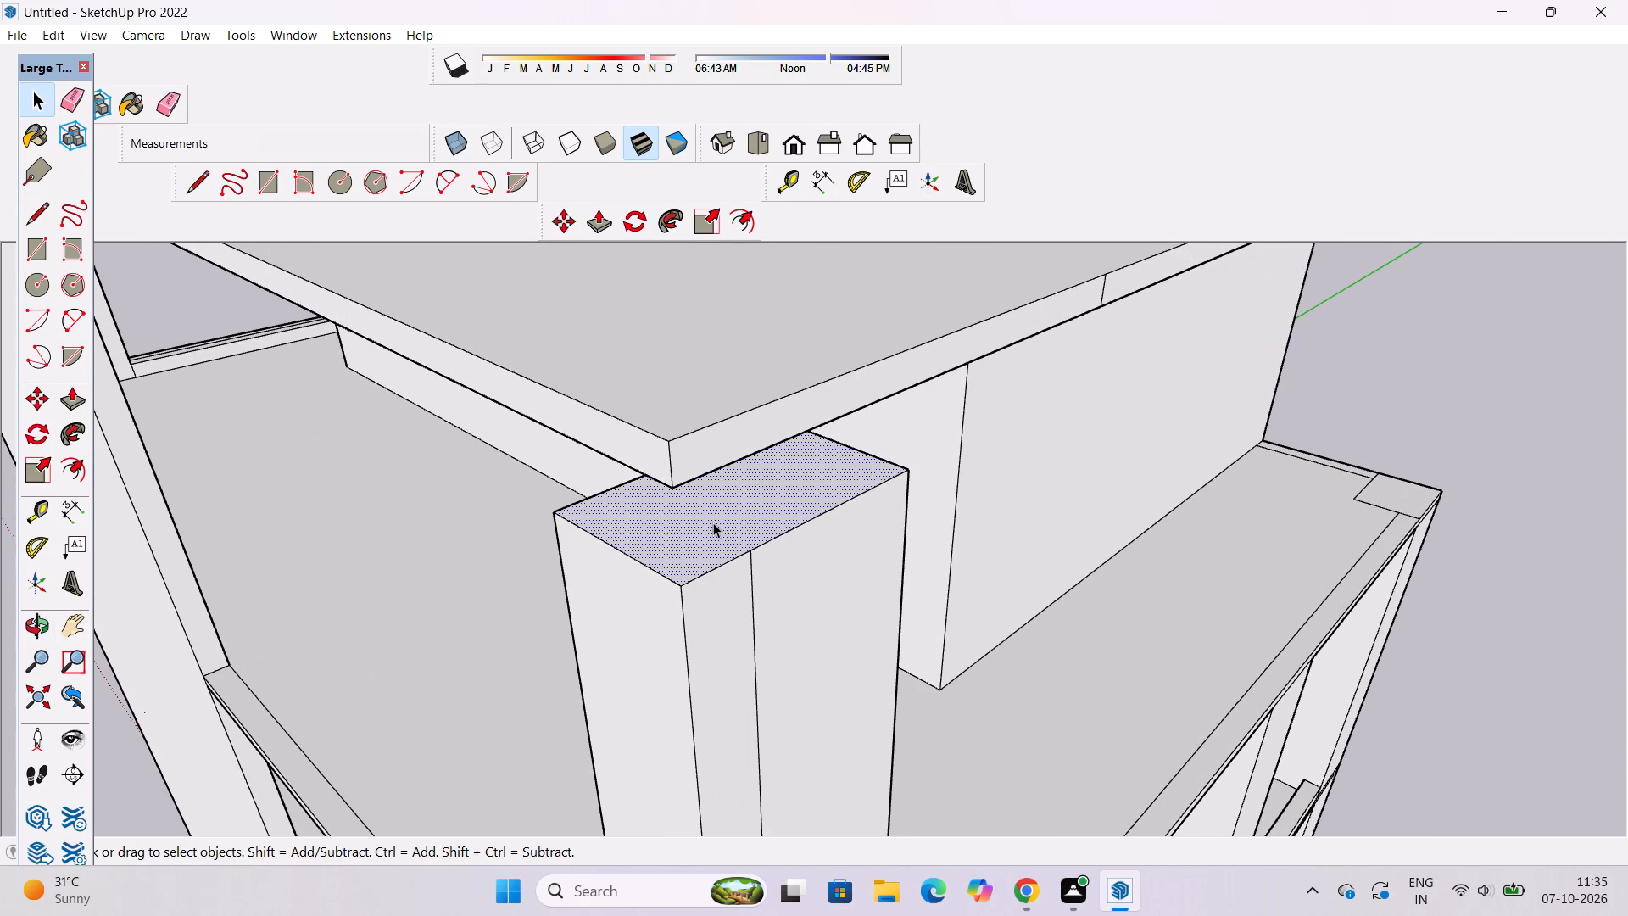
pyautogui.press('p')
pyautogui.click(713, 522)
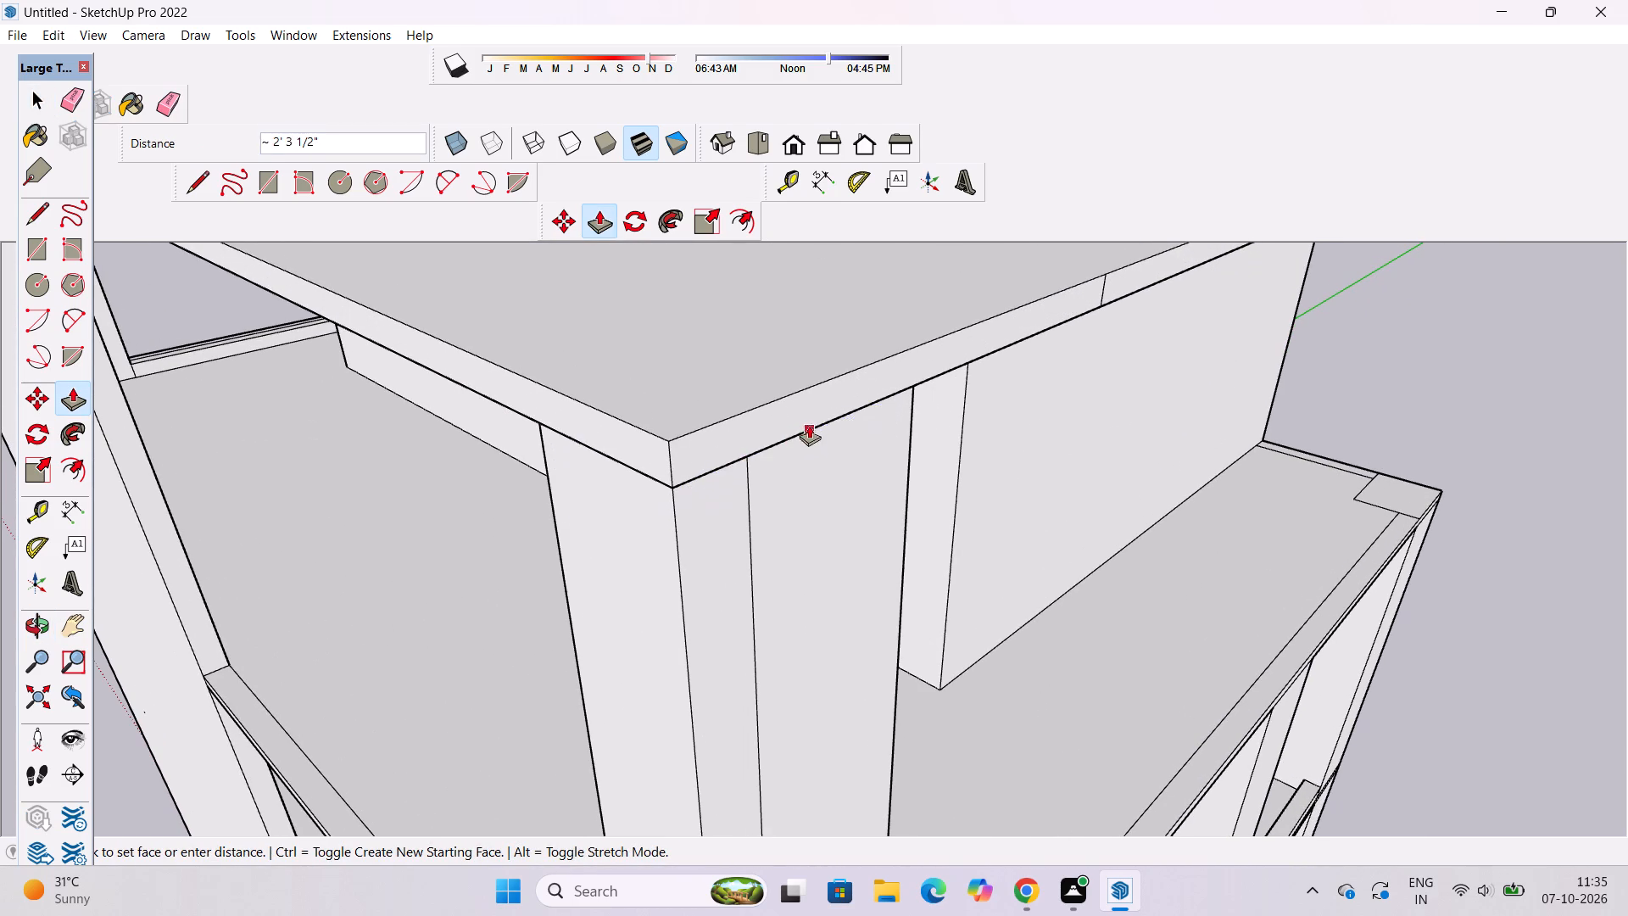
pyautogui.click(877, 398)
pyautogui.press('space')
# Erase the stray vertical lines on the outer and inner faces of the new top-floor corner column.
pyautogui.scroll(-2, 788, 411)
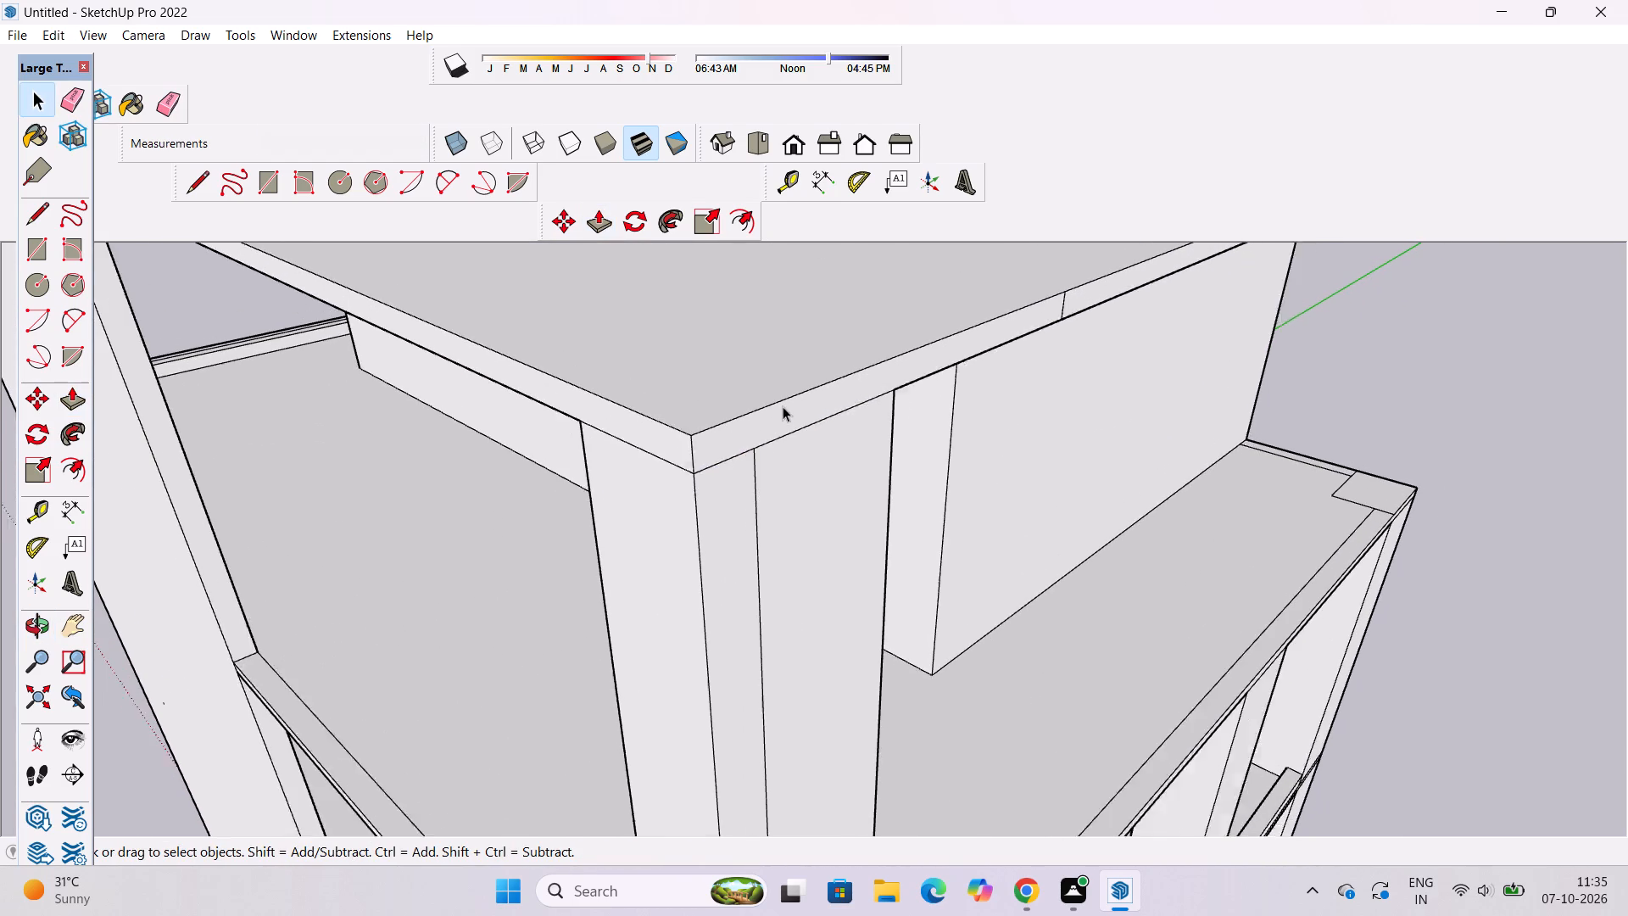
pyautogui.scroll(-4, 783, 406)
pyautogui.press('e')
pyautogui.moveTo(779, 508); pyautogui.dragTo(764, 535)
pyautogui.scroll(-12, 798, 401)
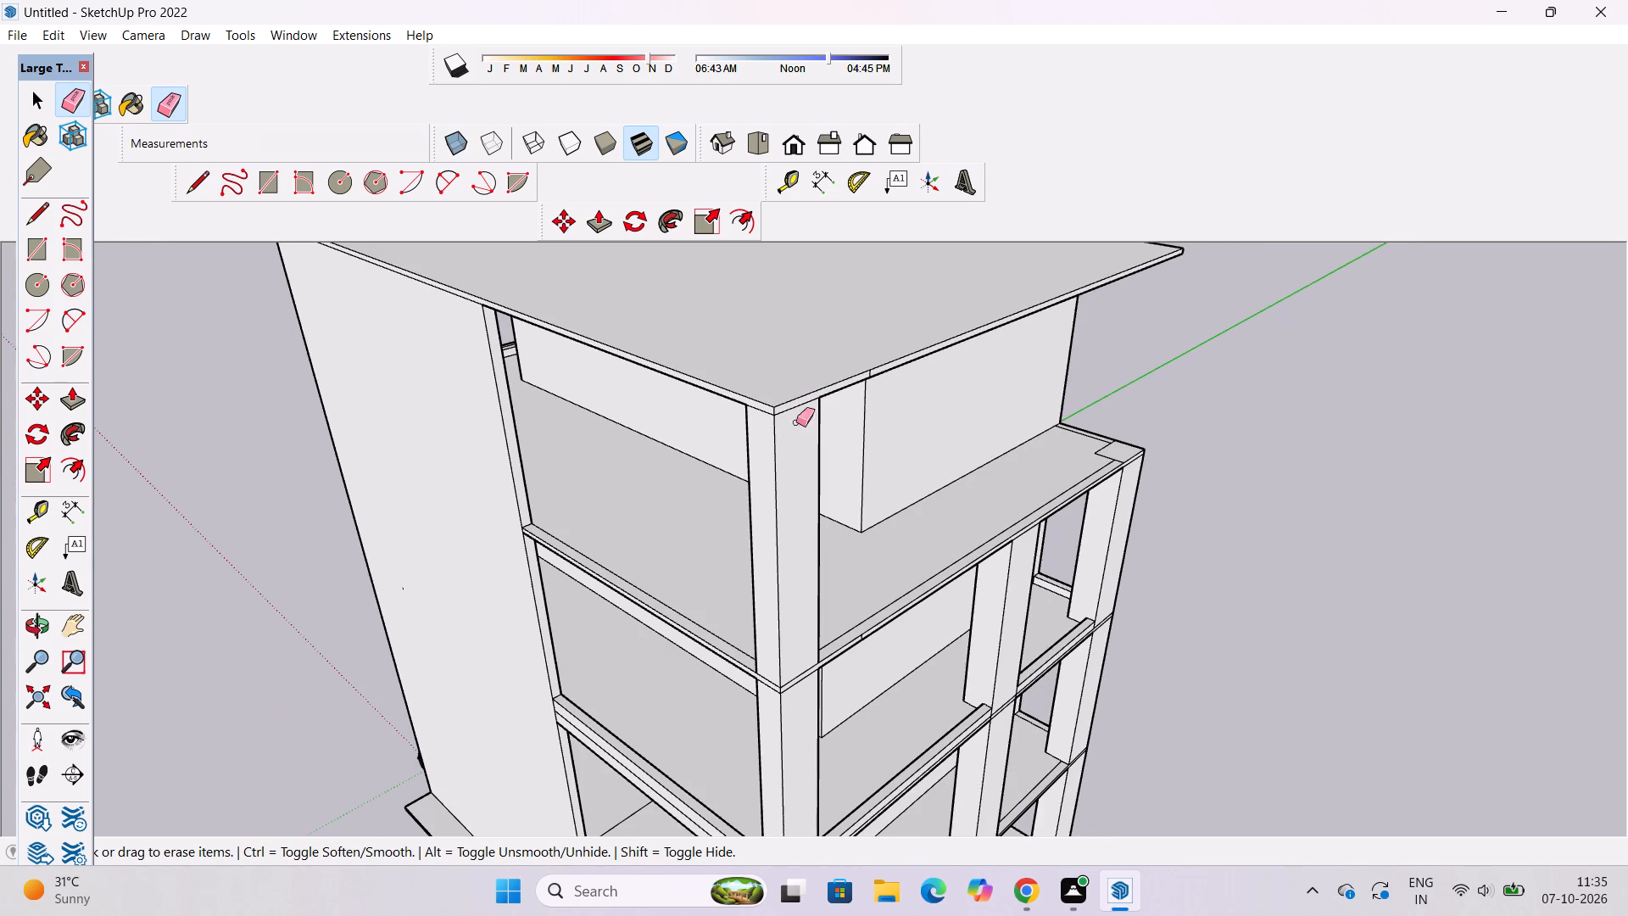
pyautogui.press('o')
pyautogui.moveTo(658, 557); pyautogui.dragTo(1168, 492)
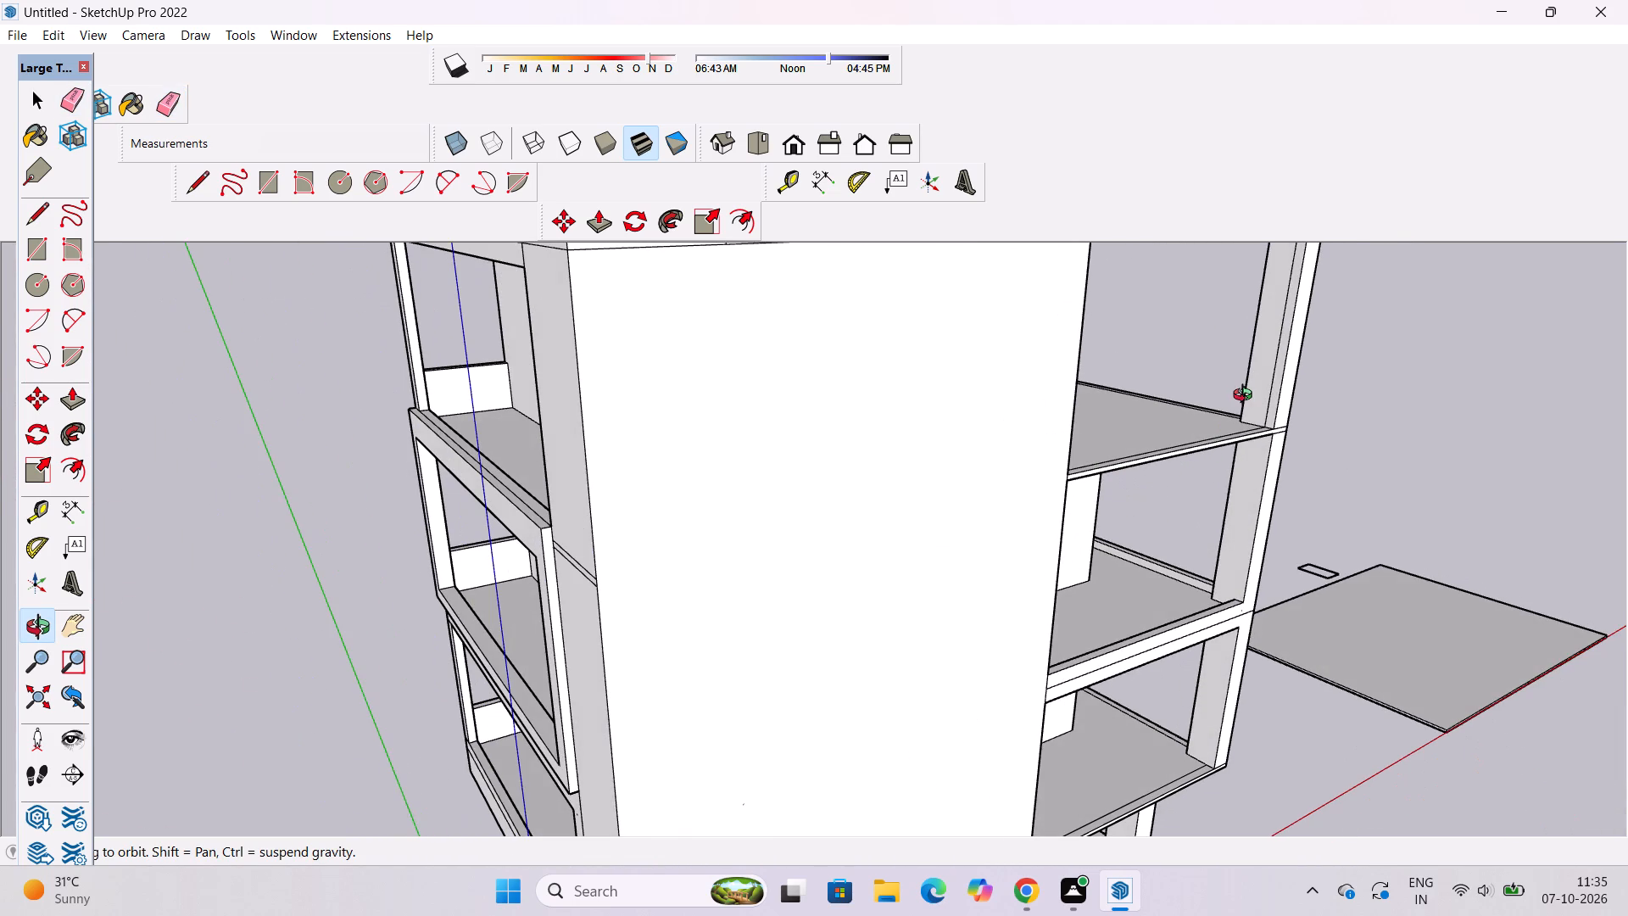
pyautogui.press('e')
pyautogui.scroll(10, 1312, 304)
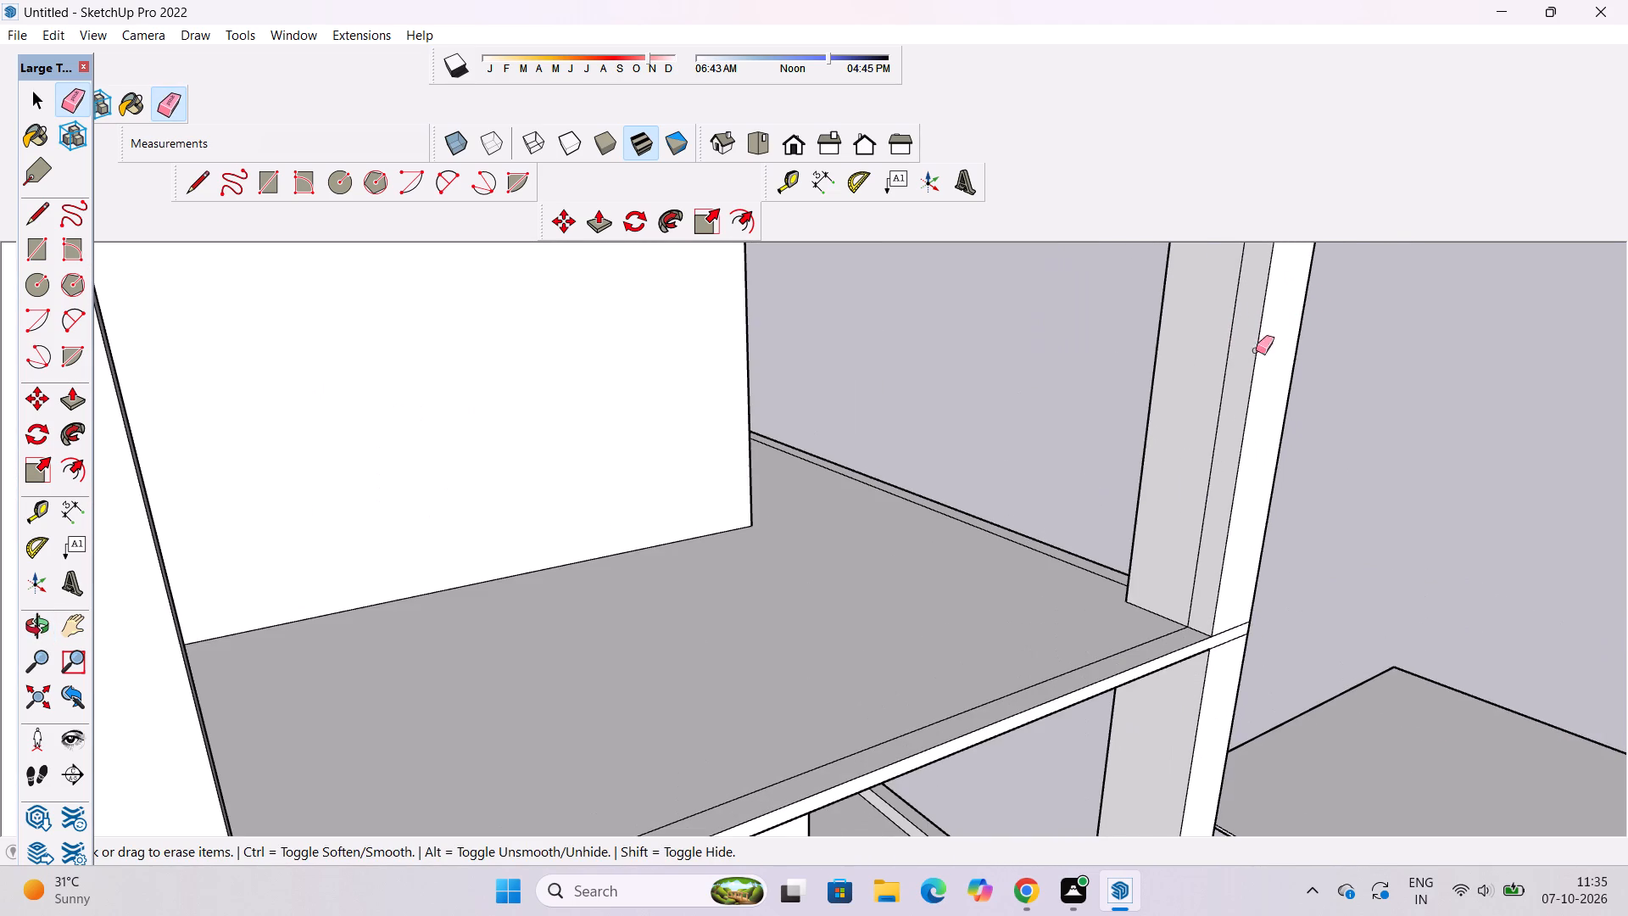
pyautogui.moveTo(1227, 357); pyautogui.dragTo(1218, 380)
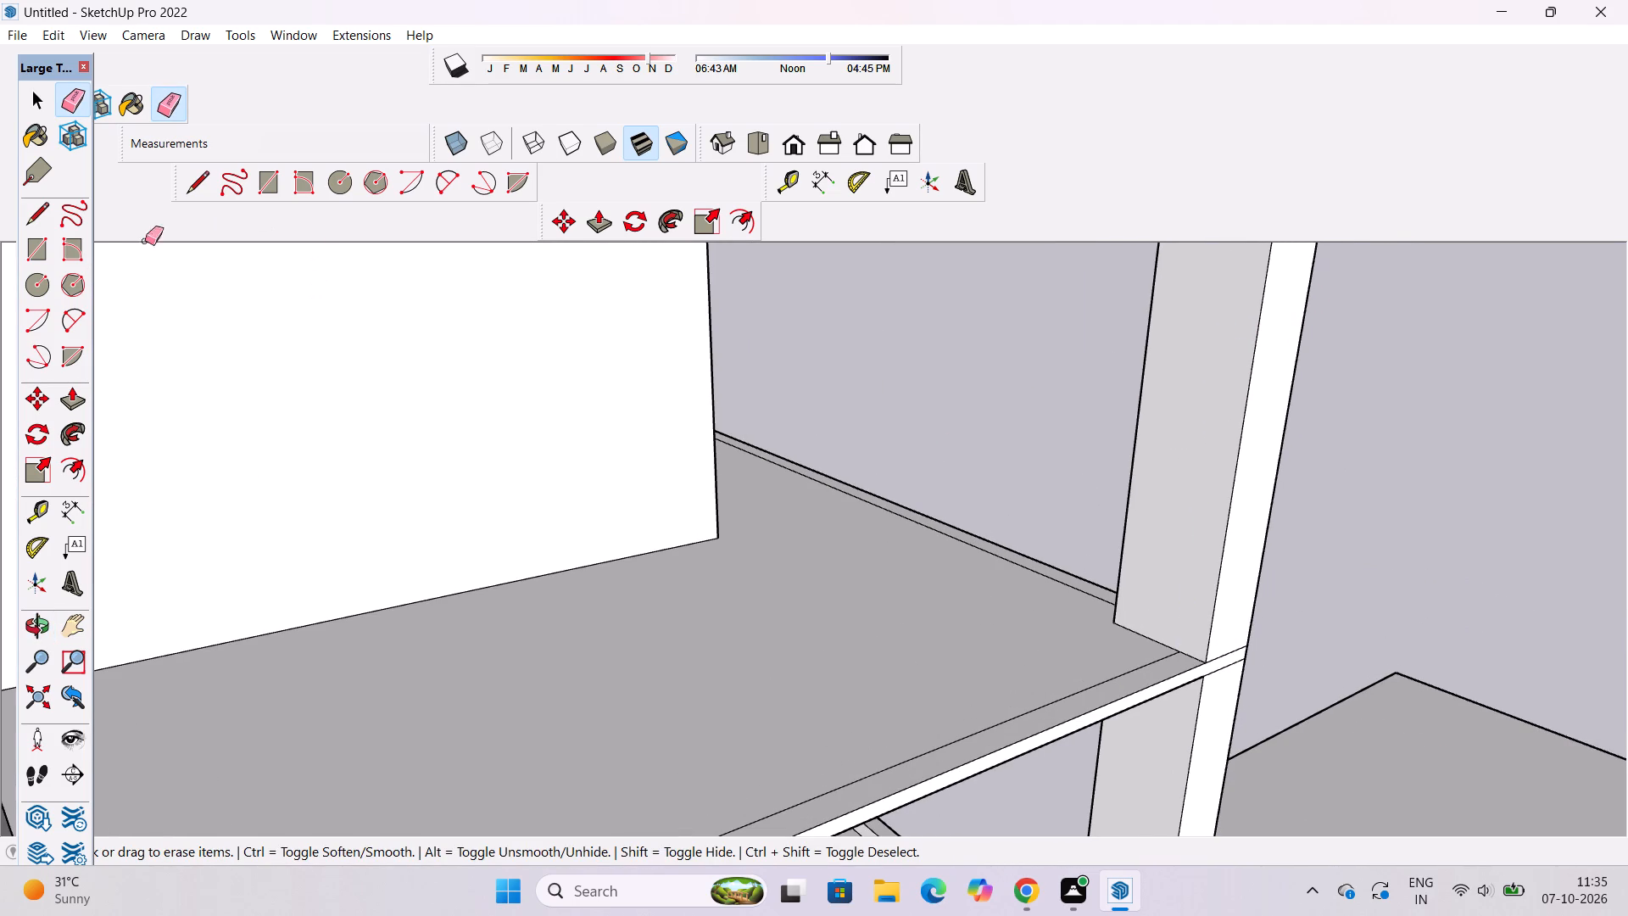
# Push/Pull the column rectangle at the opposite end of the top balcony slab's long side up to the underside of the roof slab.
pyautogui.click(29, 617)
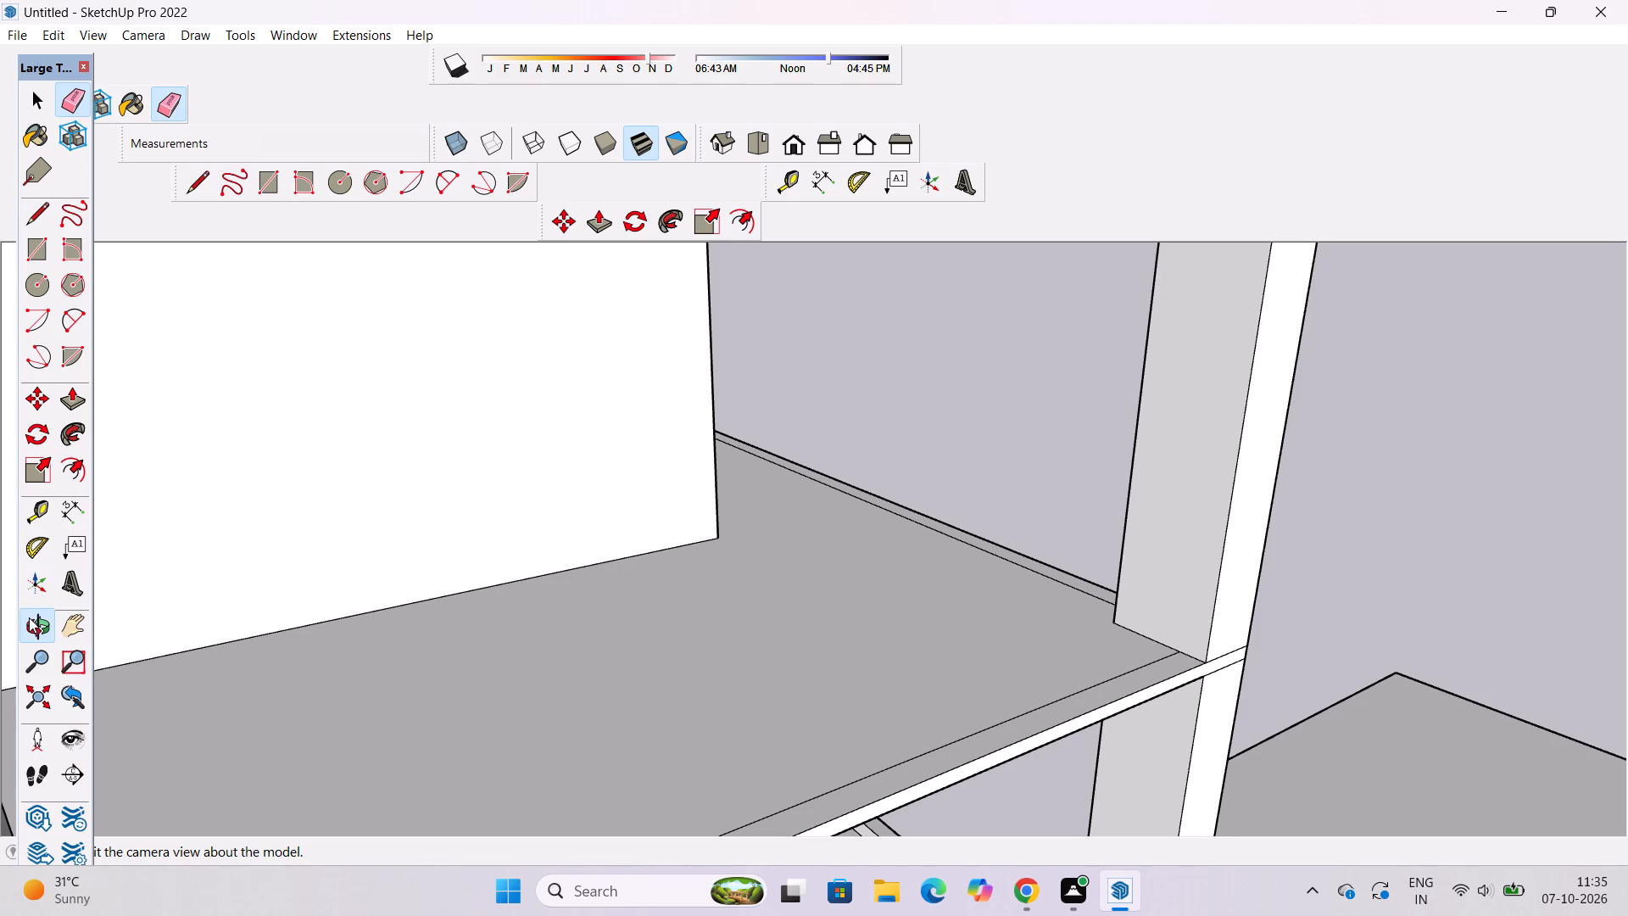
pyautogui.scroll(-9, 457, 492)
pyautogui.moveTo(652, 527); pyautogui.dragTo(555, 431)
pyautogui.moveTo(830, 425); pyautogui.dragTo(692, 425)
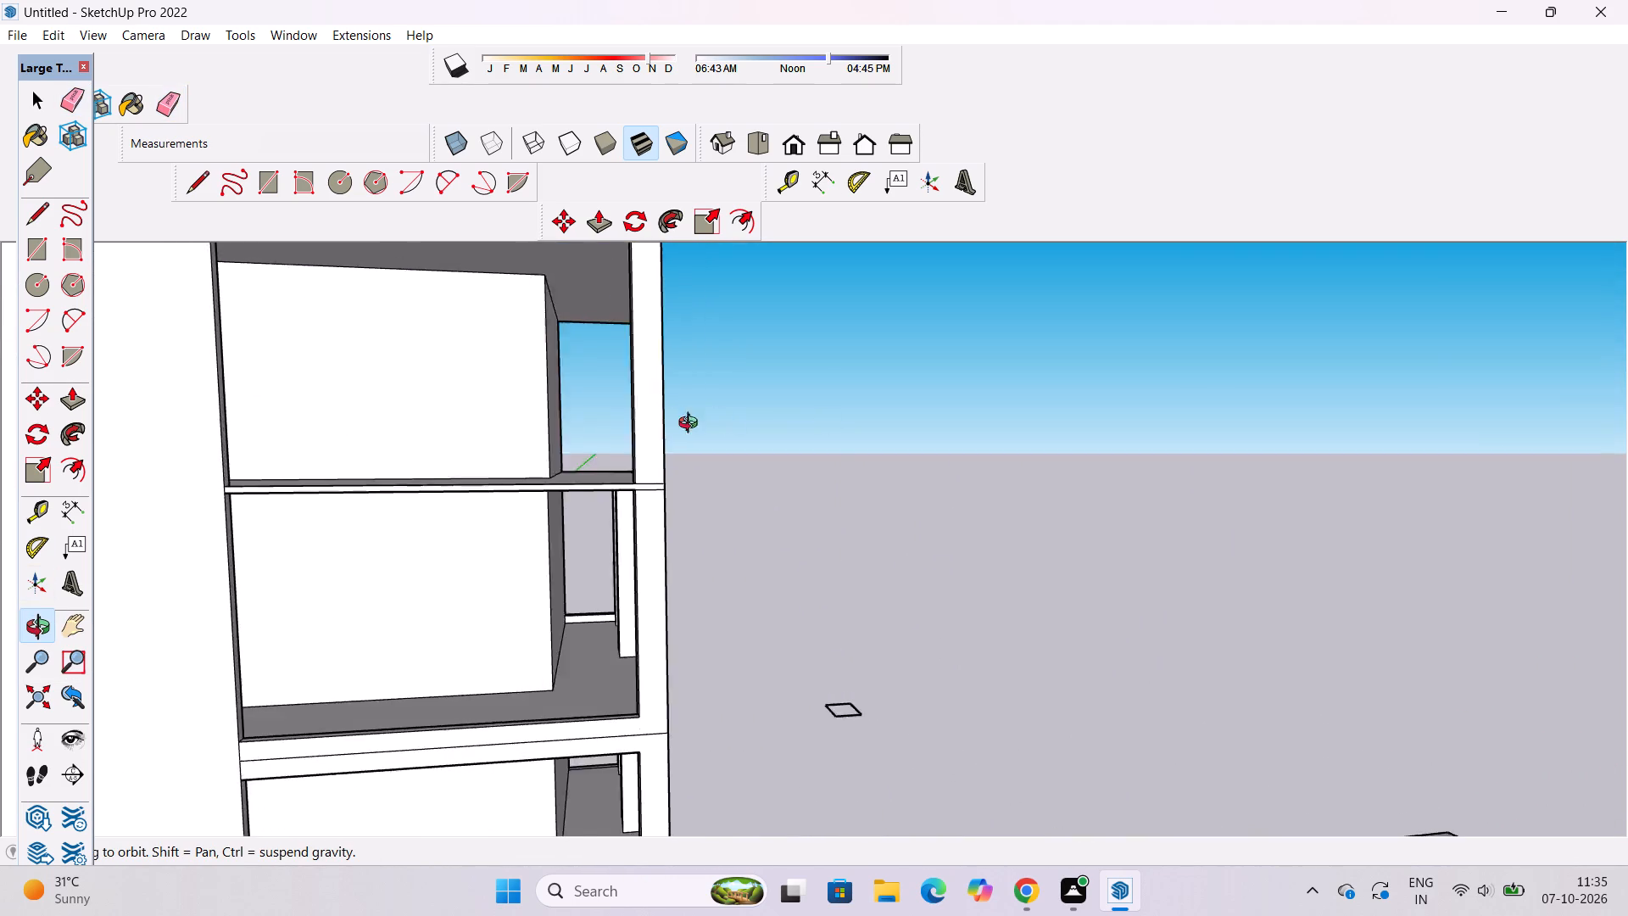
pyautogui.moveTo(692, 425); pyautogui.dragTo(245, 600)
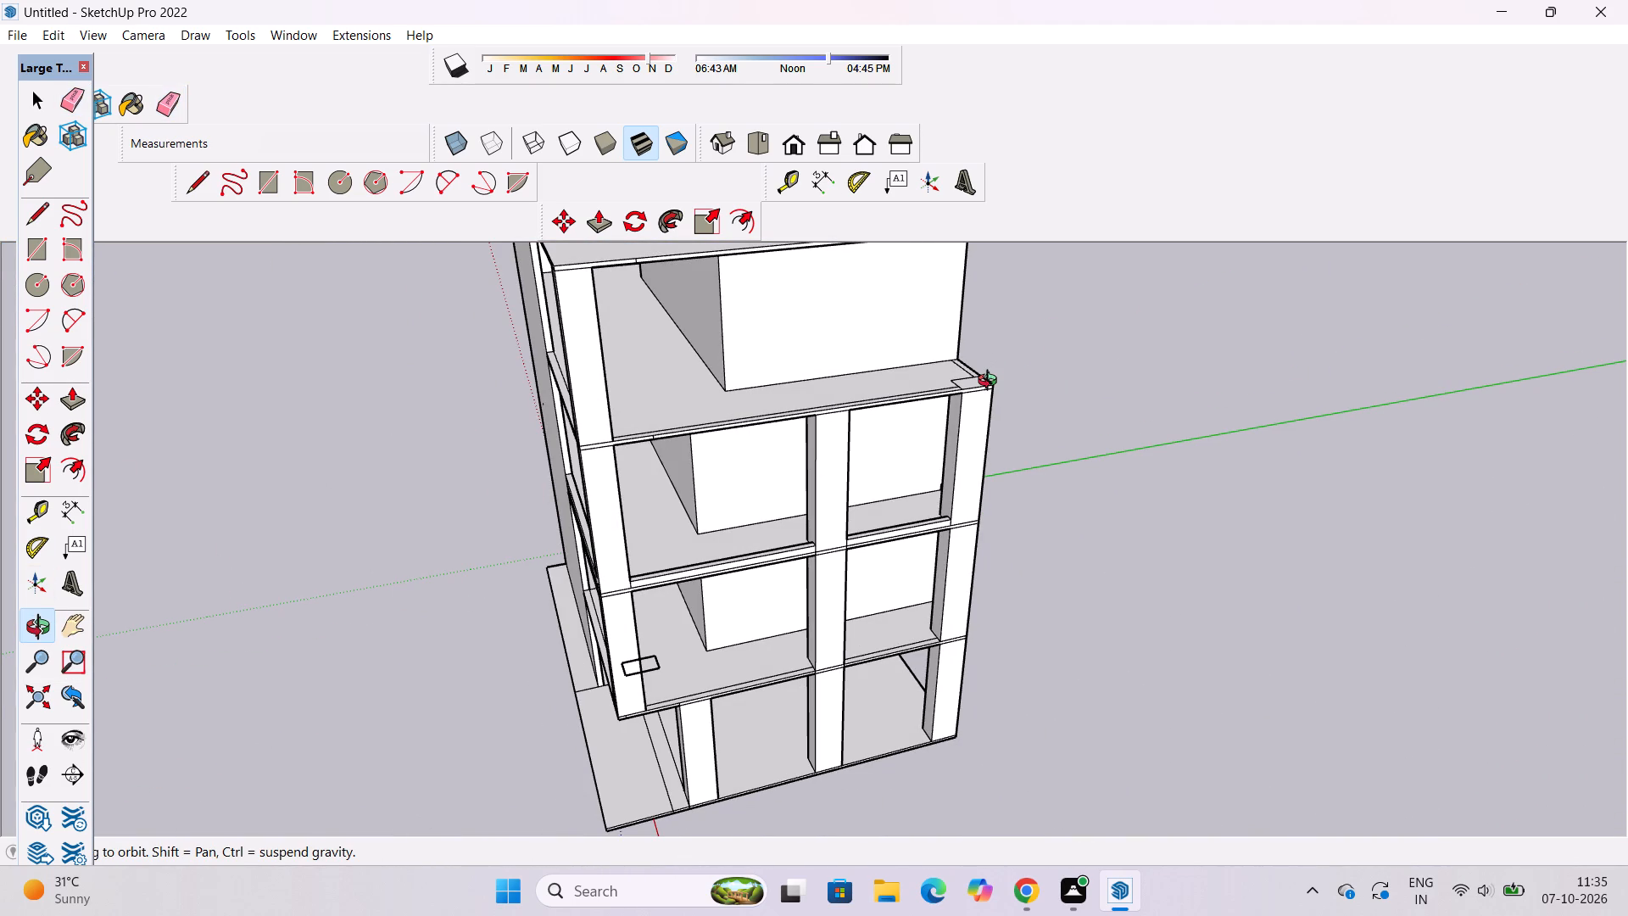
pyautogui.moveTo(940, 414); pyautogui.dragTo(866, 434)
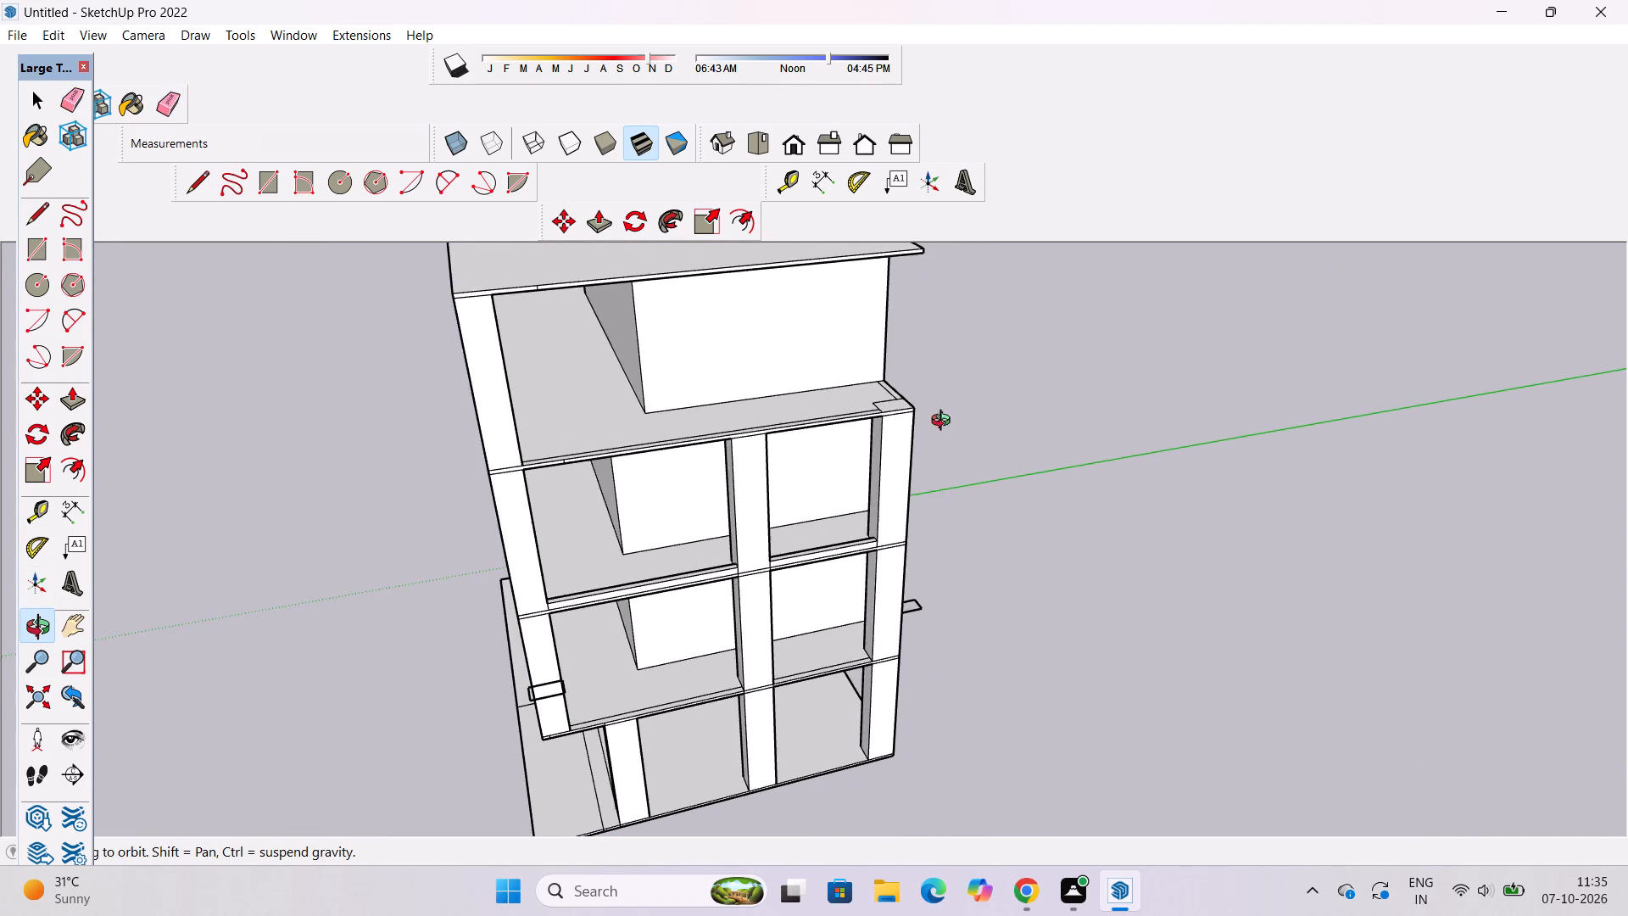
pyautogui.moveTo(958, 445); pyautogui.dragTo(850, 589)
pyautogui.scroll(5, 846, 551)
pyautogui.keyDown('shift'); pyautogui.moveTo(844, 529); pyautogui.dragTo(834, 543); pyautogui.keyUp('shift')
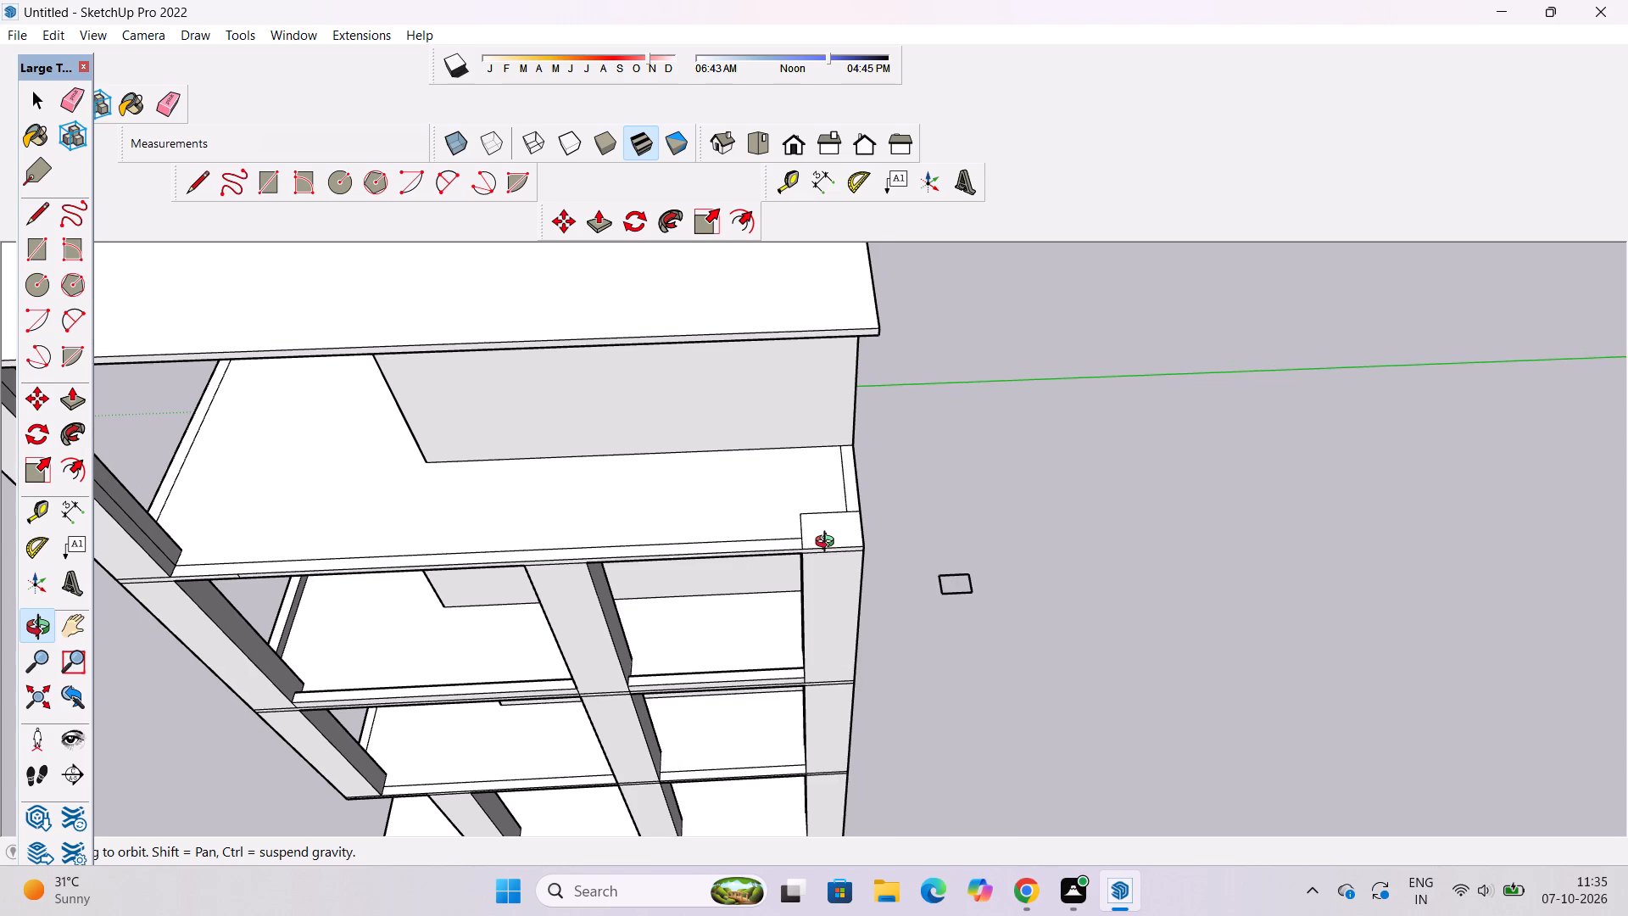
pyautogui.click(837, 532)
pyautogui.keyDown('shift'); pyautogui.moveTo(834, 542); pyautogui.dragTo(828, 550); pyautogui.keyUp('shift')
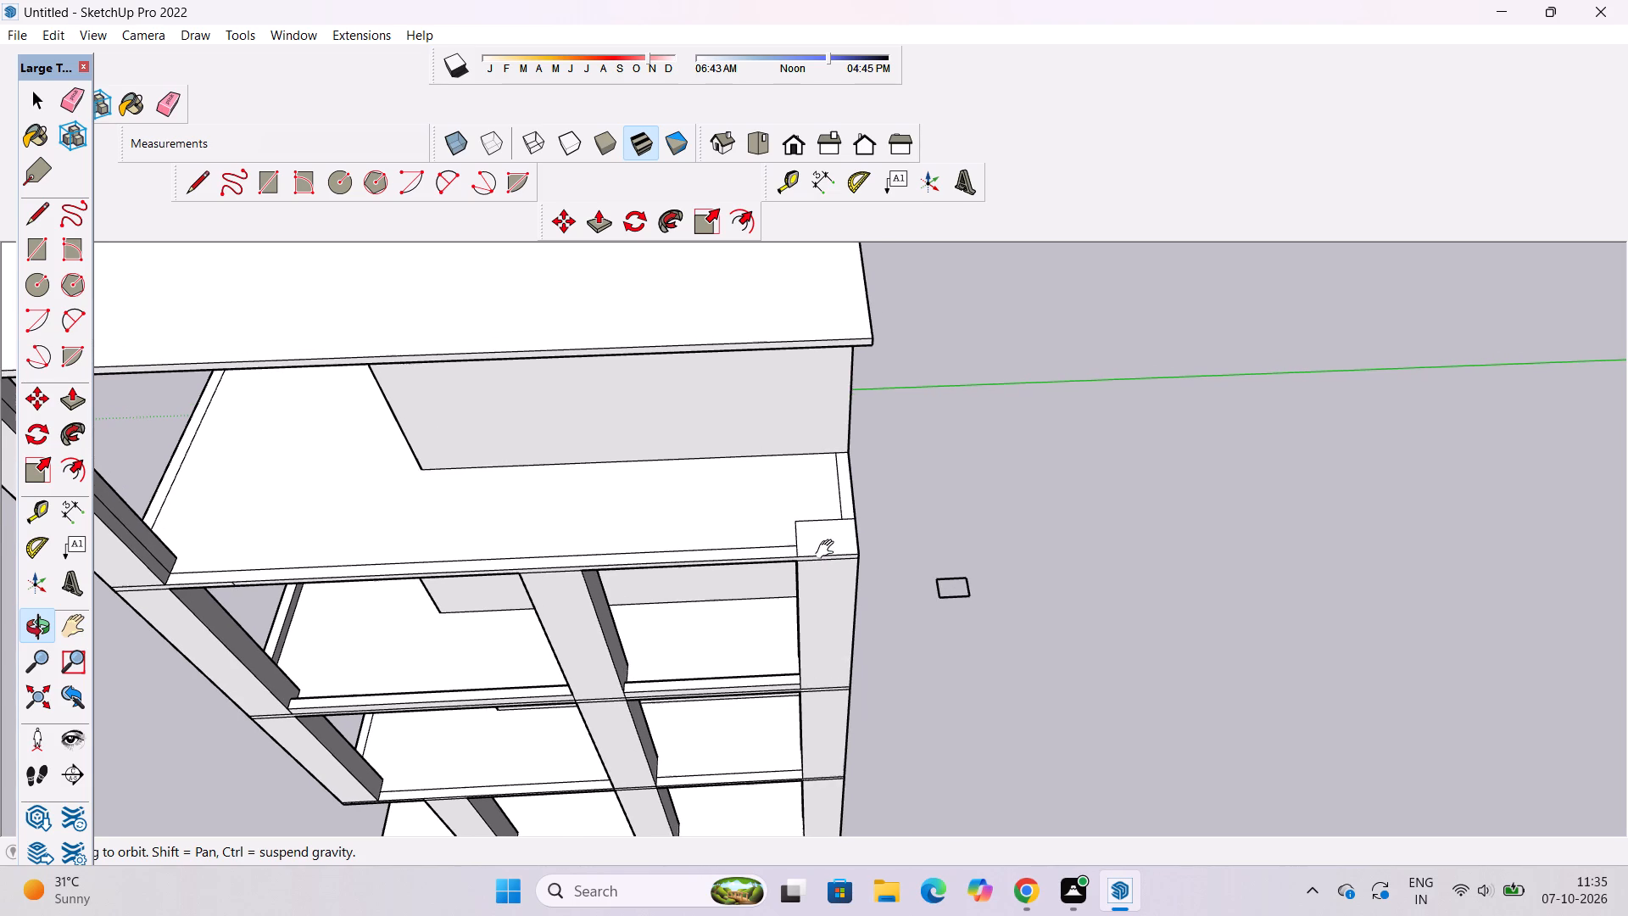
pyautogui.scroll(3, 831, 561)
pyautogui.keyDown('shift'); pyautogui.moveTo(825, 554); pyautogui.dragTo(817, 570); pyautogui.keyUp('shift')
pyautogui.press('p')
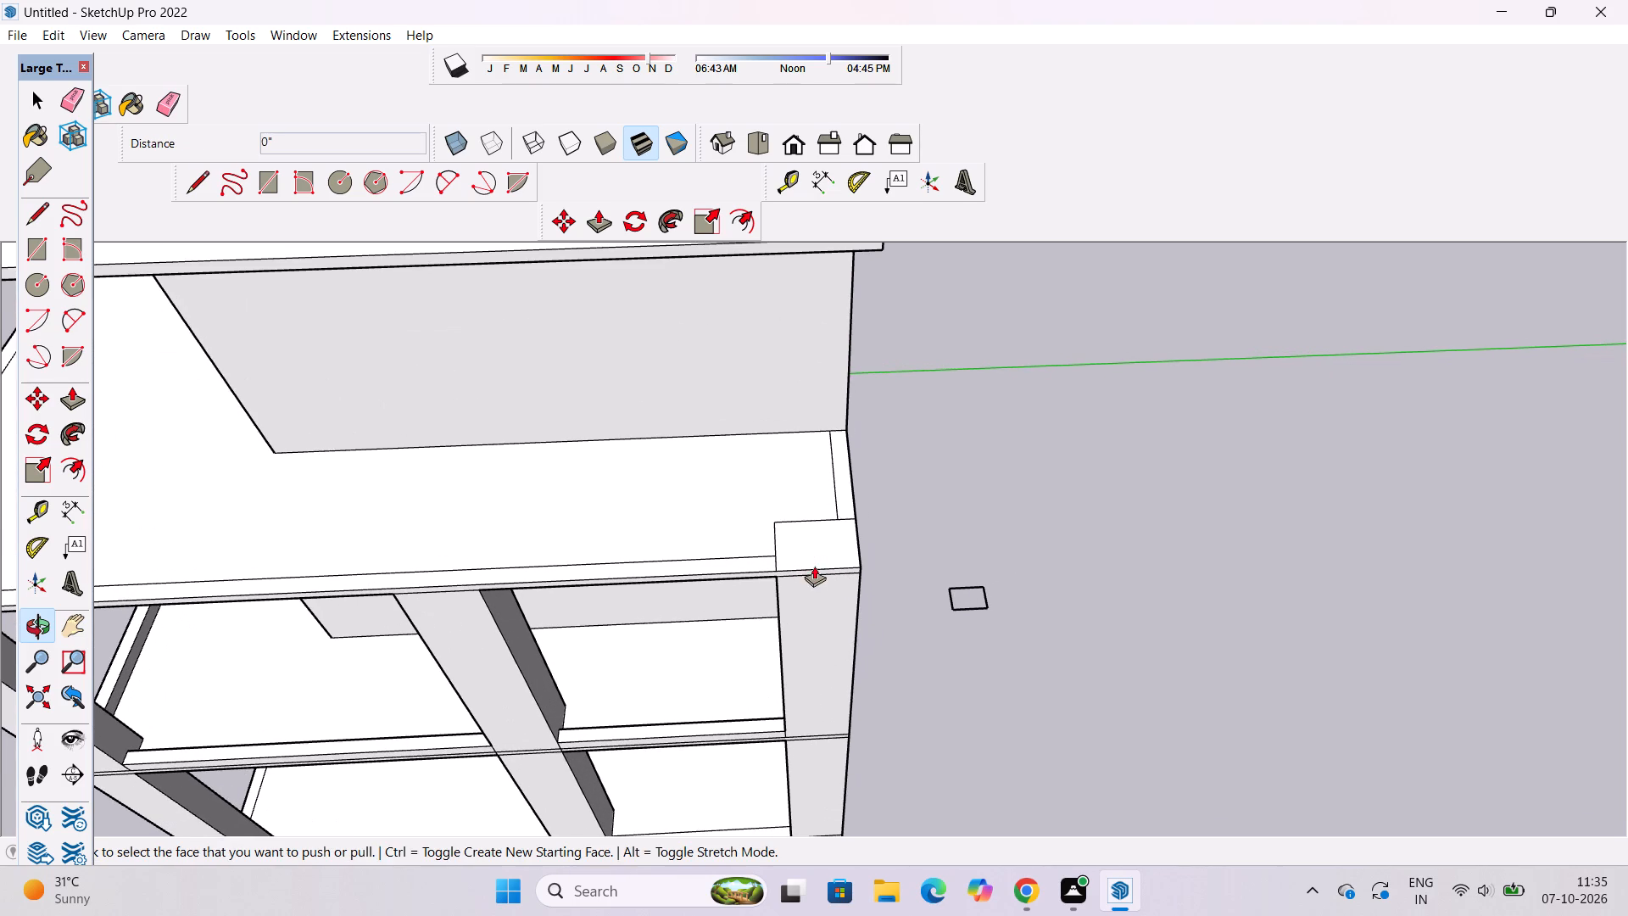
pyautogui.click(825, 549)
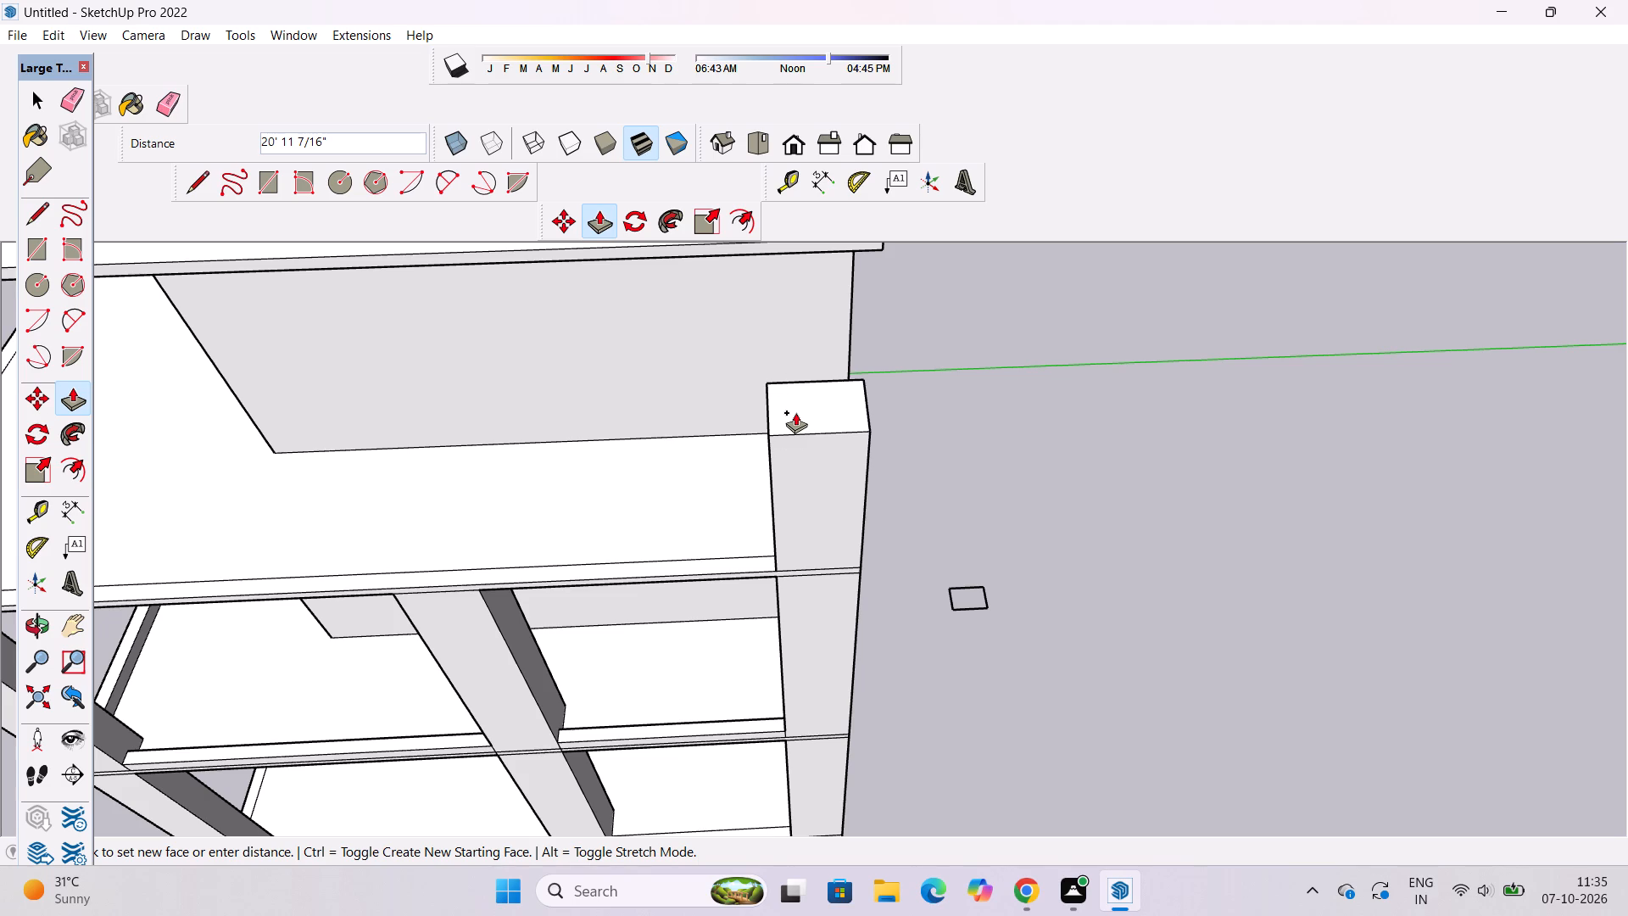
pyautogui.scroll(-6, 798, 466)
pyautogui.scroll(4, 830, 388)
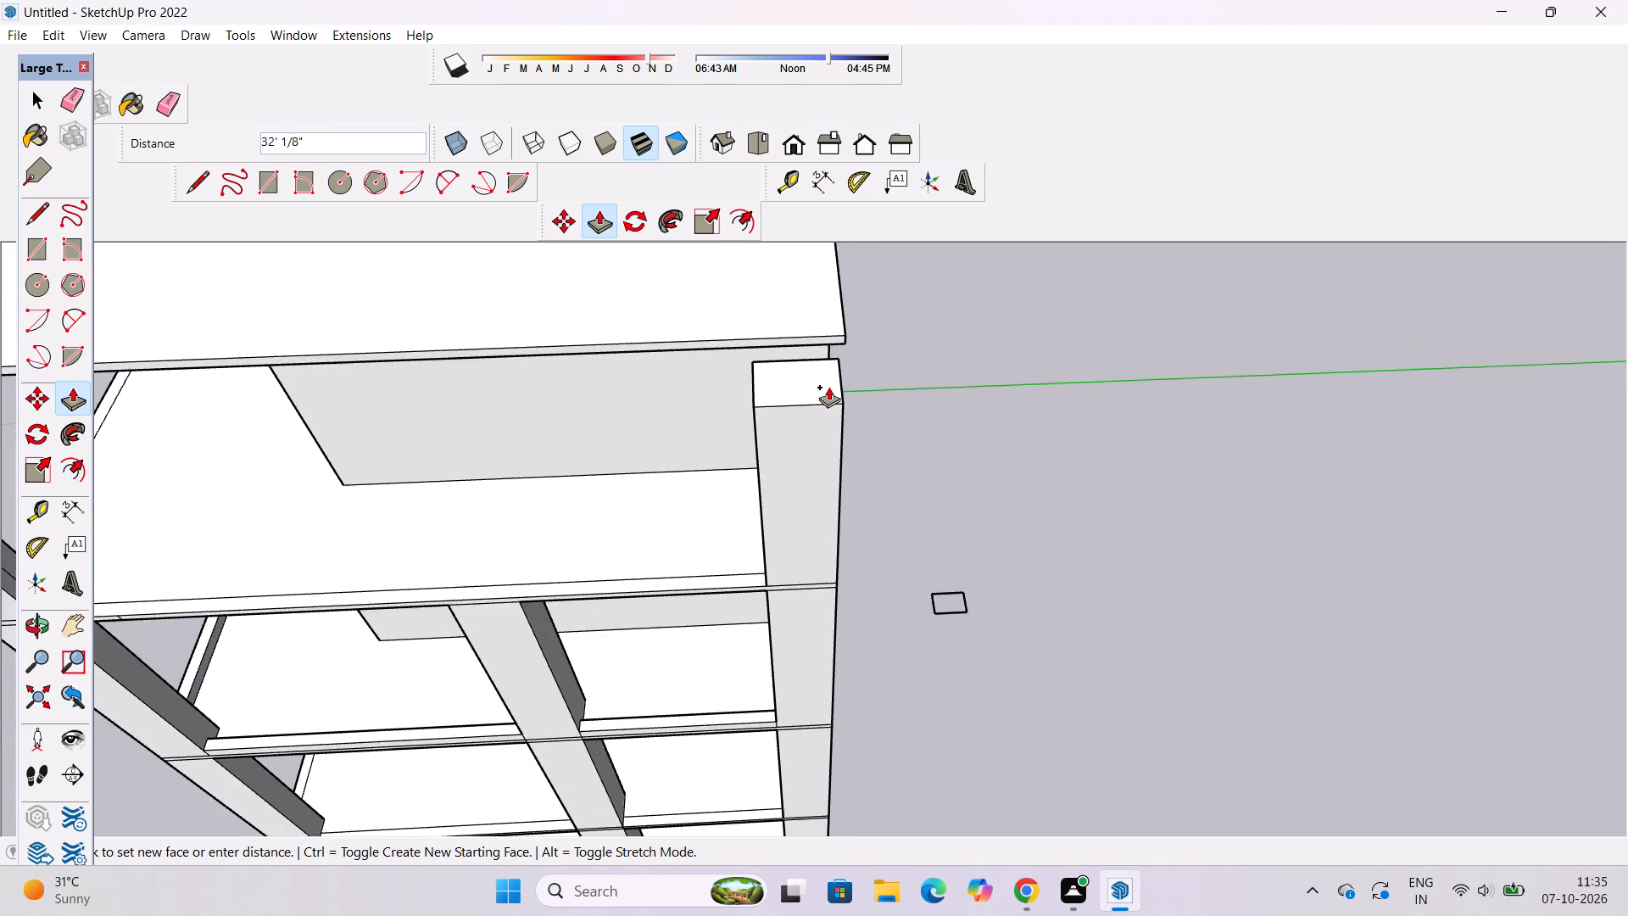
pyautogui.scroll(7, 828, 387)
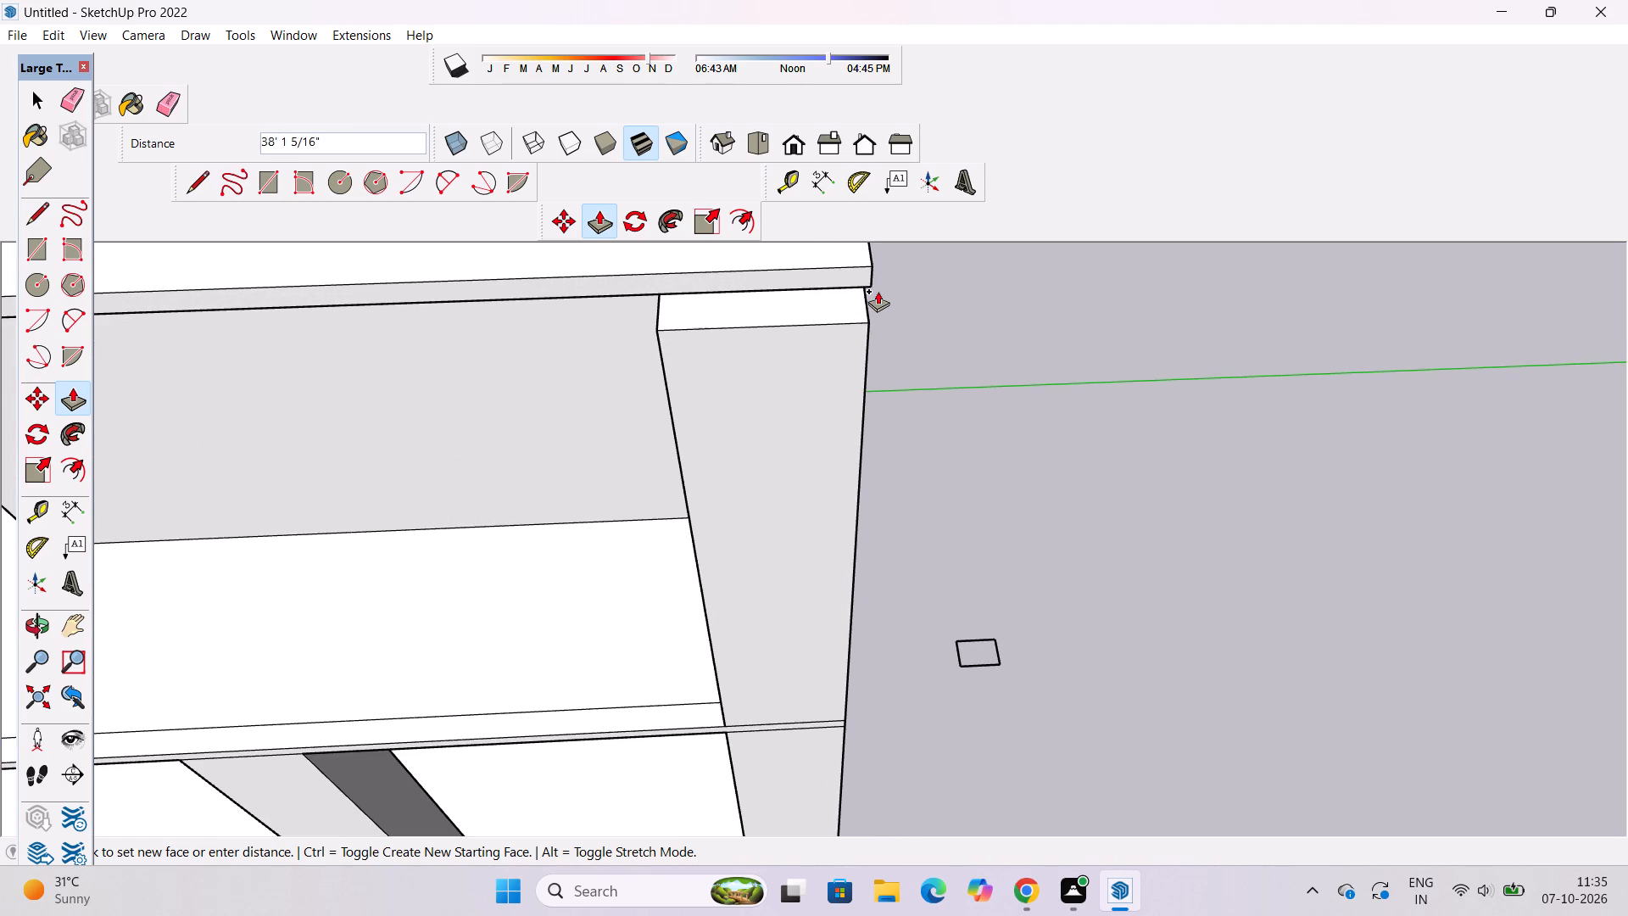
pyautogui.click(874, 284)
pyautogui.press('space')
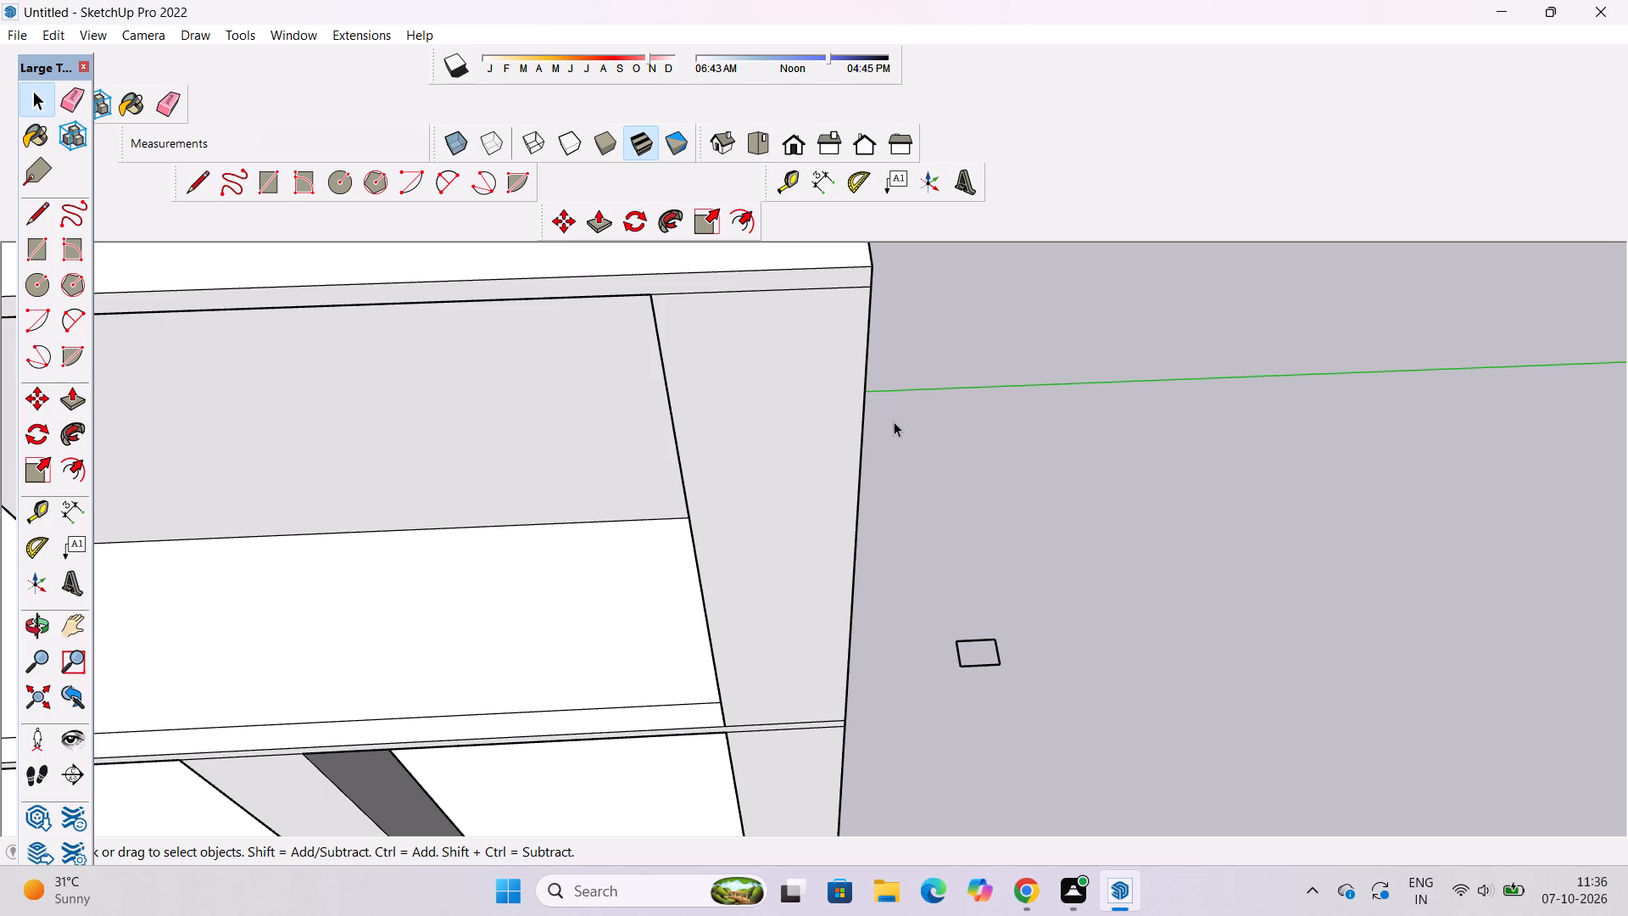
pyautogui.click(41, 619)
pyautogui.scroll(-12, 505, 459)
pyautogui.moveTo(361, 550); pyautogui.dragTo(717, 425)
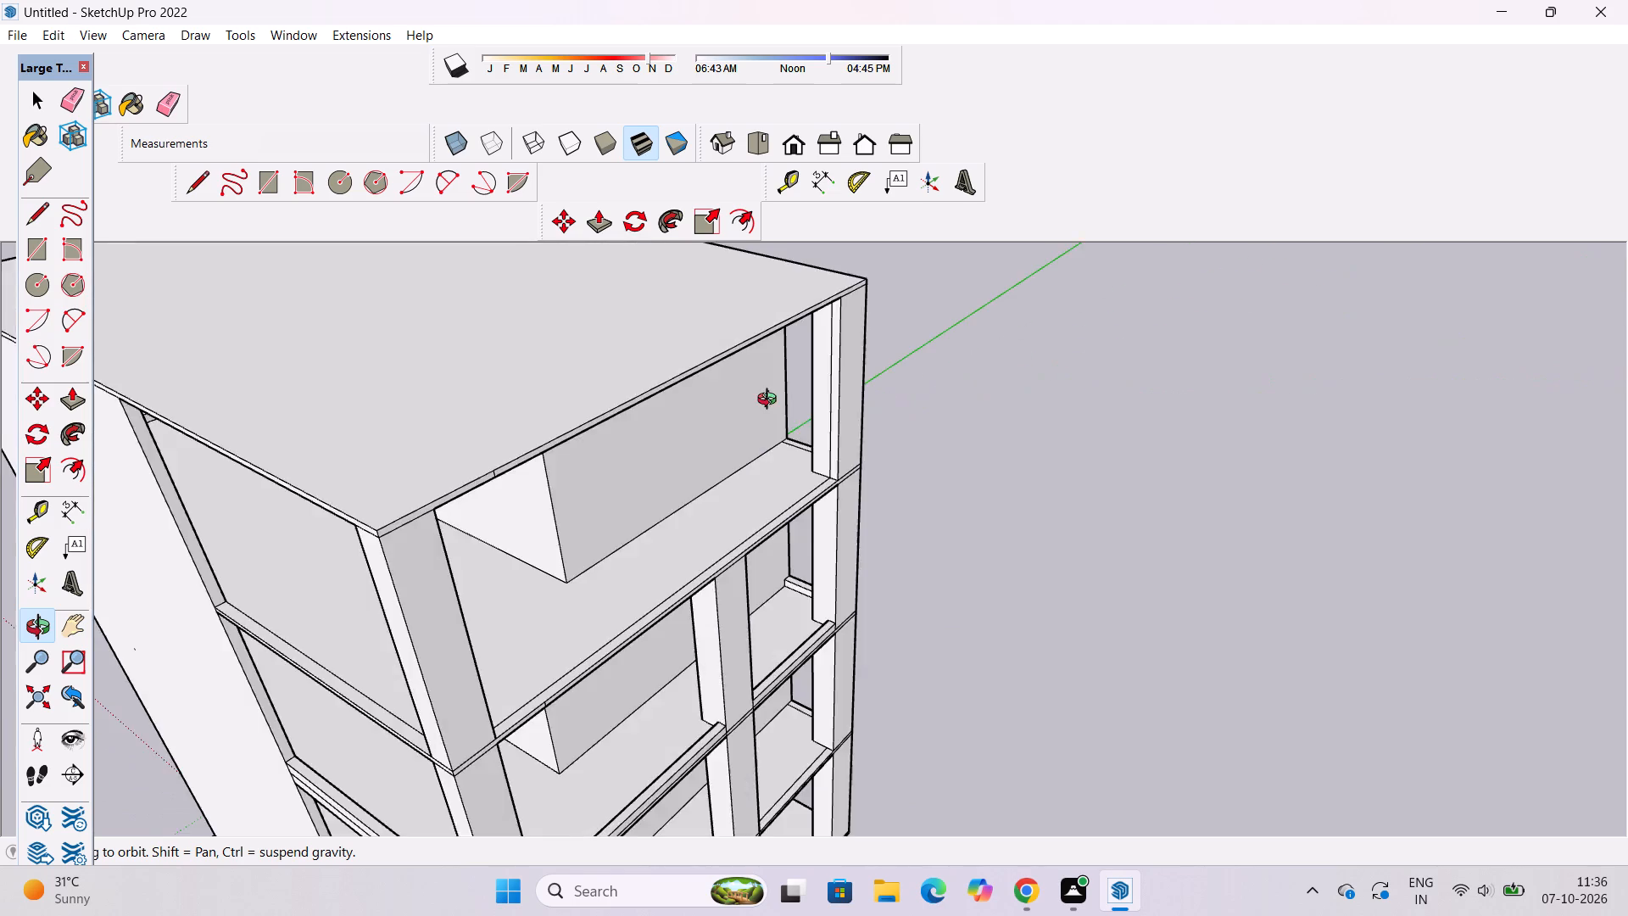
# Examine the top-floor balcony and its new columns from several sides for stray lines.
pyautogui.scroll(-6, 771, 401)
pyautogui.moveTo(682, 545); pyautogui.dragTo(728, 419)
pyautogui.scroll(4, 733, 370)
pyautogui.moveTo(579, 454); pyautogui.dragTo(973, 508)
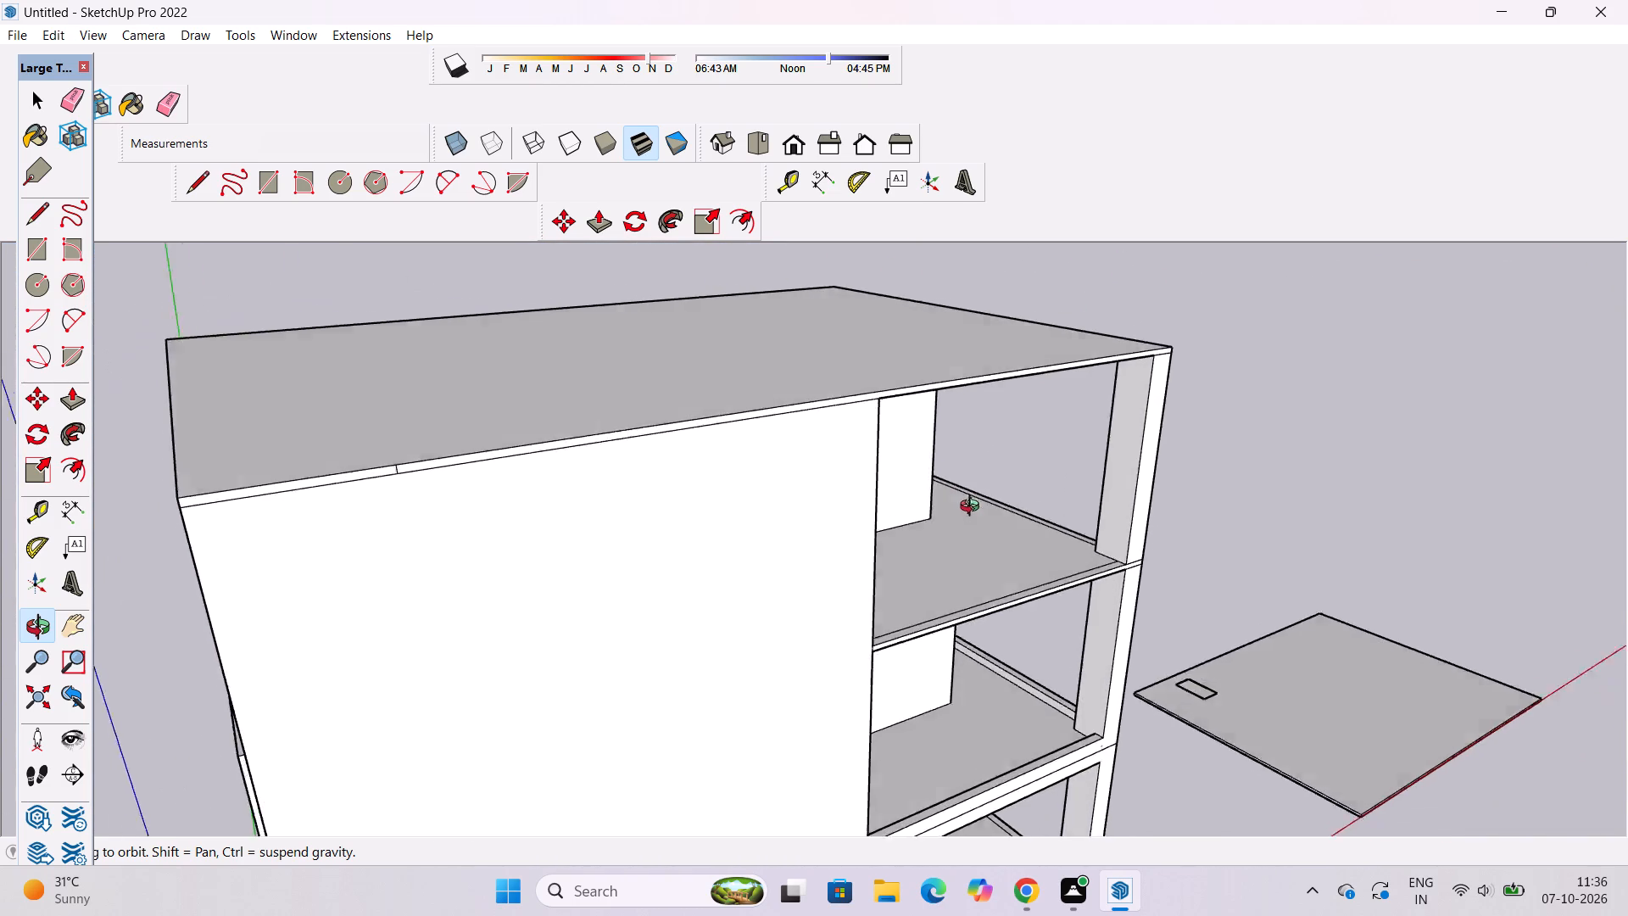
pyautogui.moveTo(973, 508); pyautogui.dragTo(755, 493)
pyautogui.scroll(-6, 754, 476)
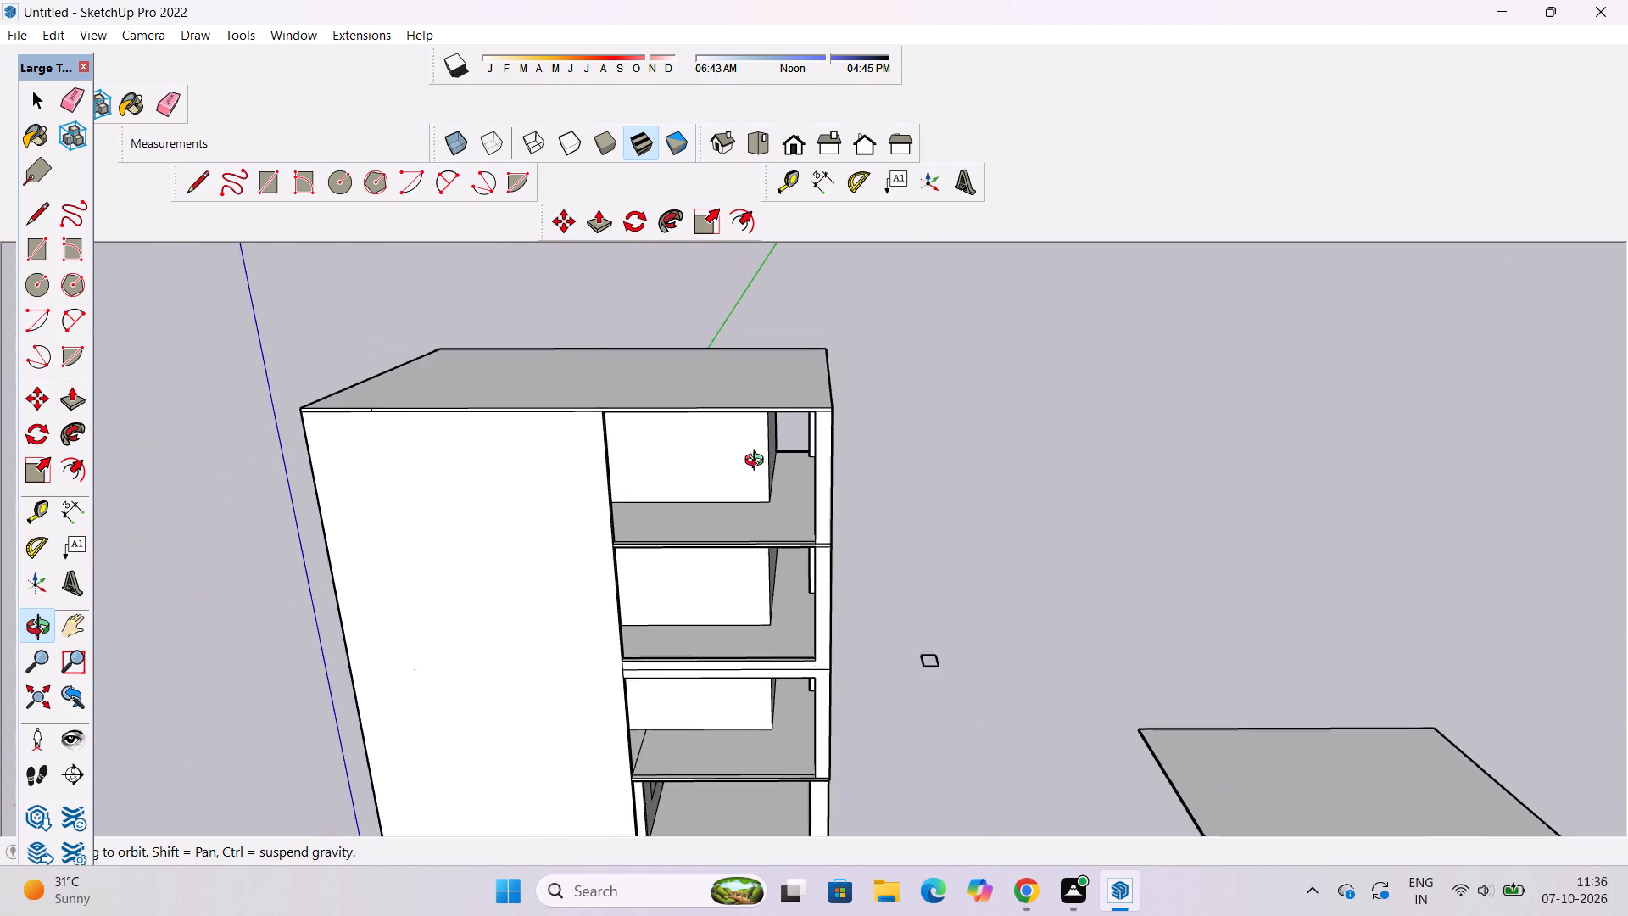
pyautogui.scroll(-1, 758, 462)
pyautogui.scroll(3, 758, 461)
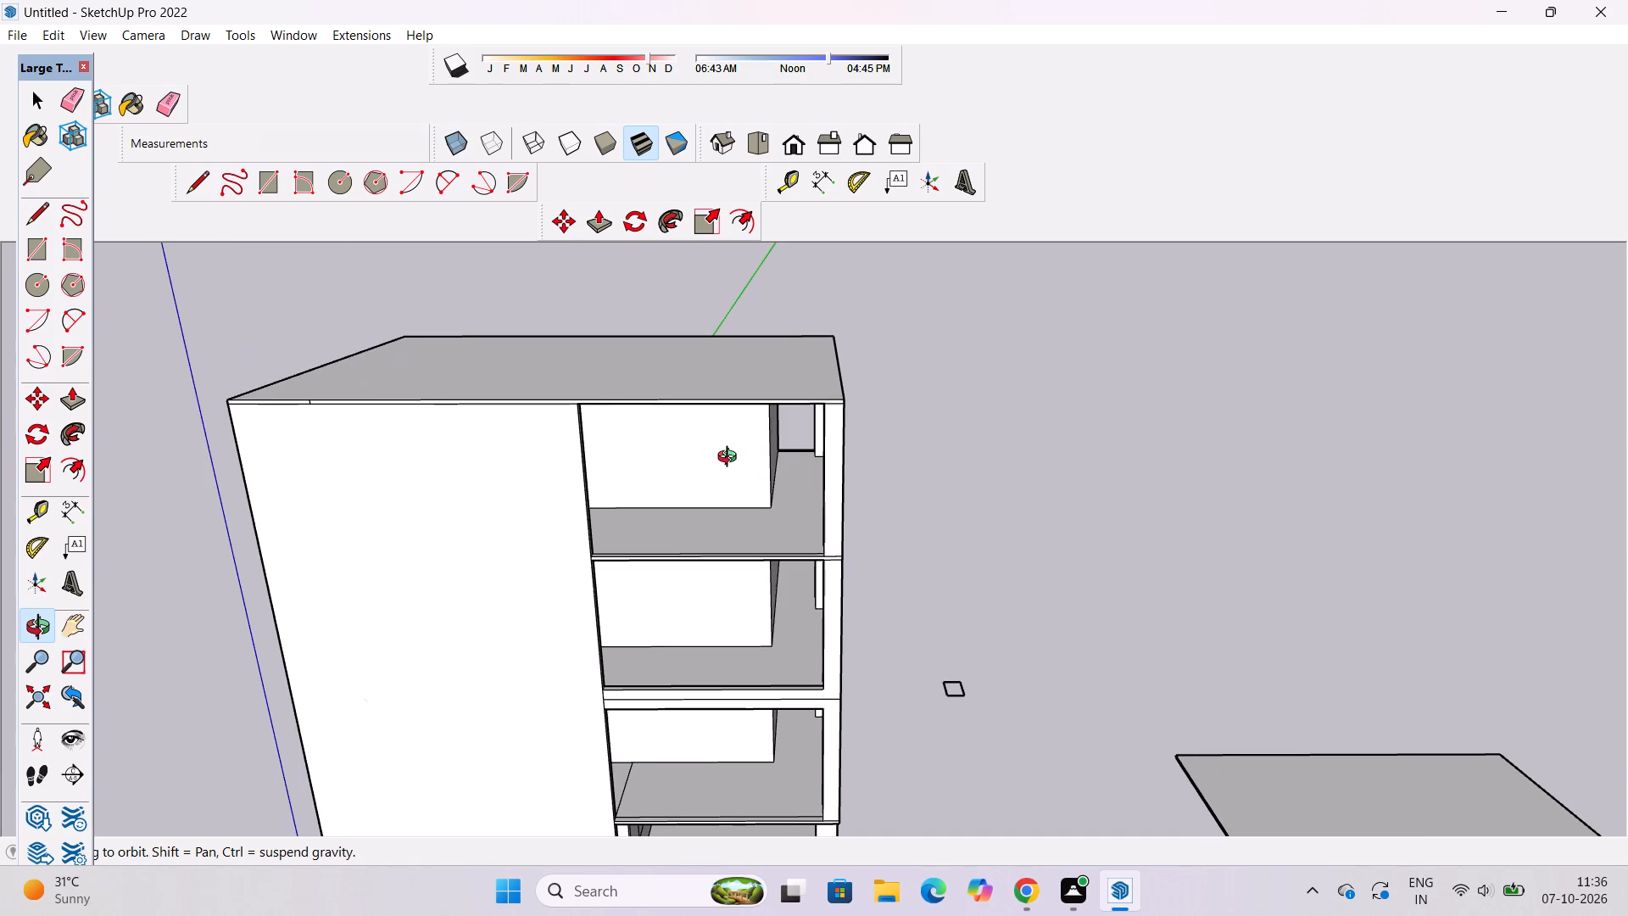
pyautogui.scroll(-2, 731, 459)
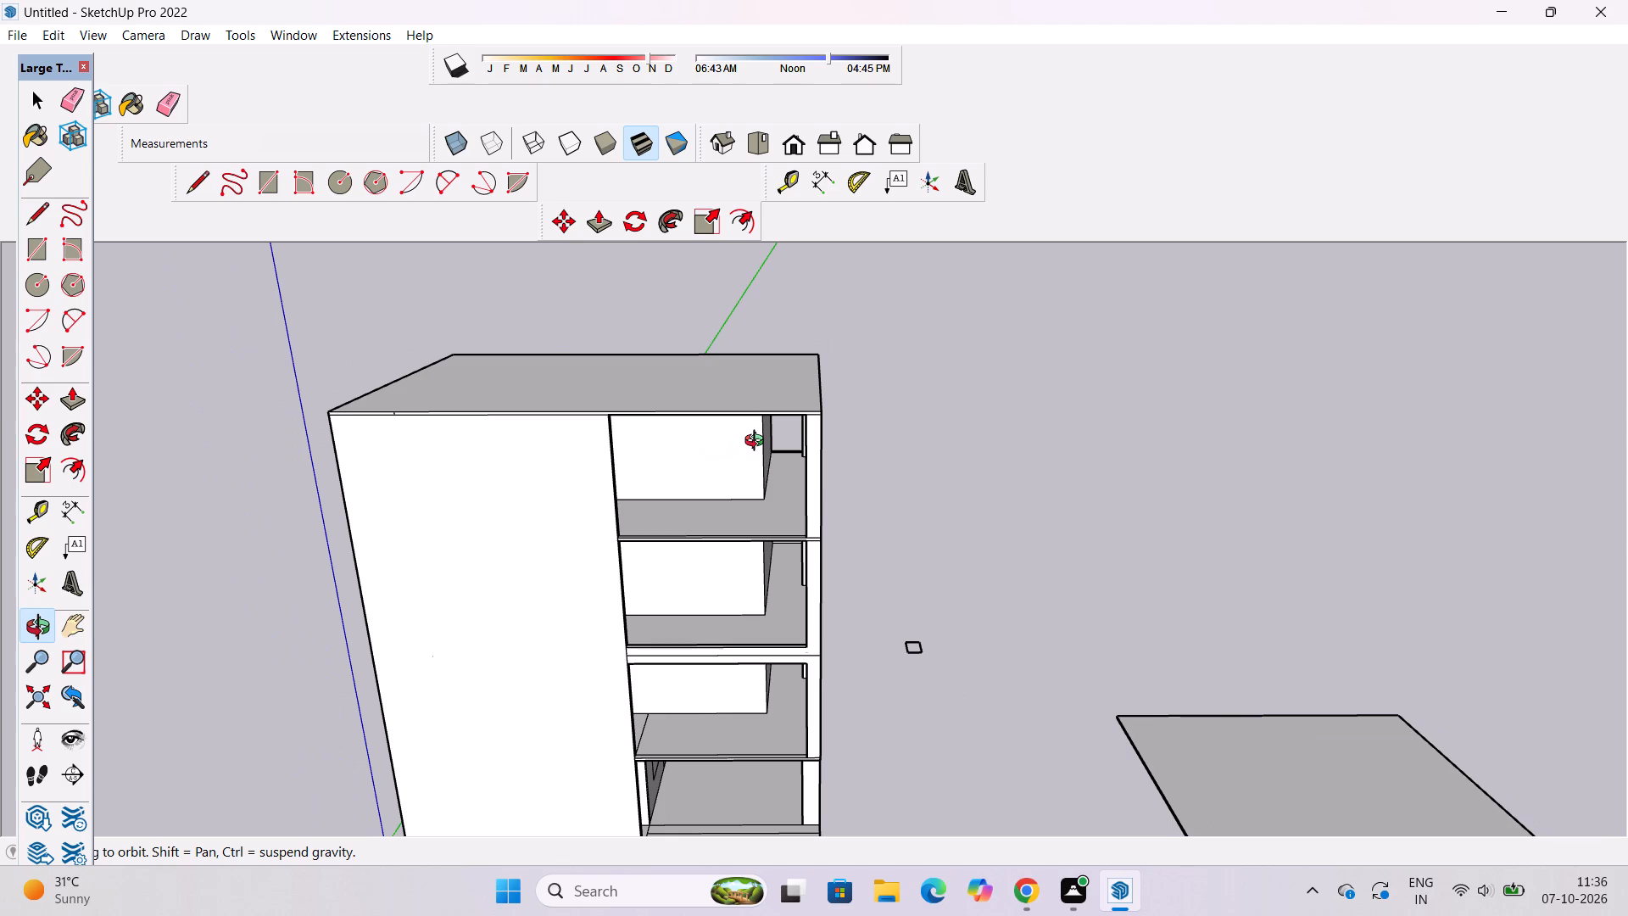
pyautogui.scroll(1, 672, 465)
pyautogui.keyDown('shift'); pyautogui.moveTo(674, 484); pyautogui.dragTo(861, 437); pyautogui.keyUp('shift')
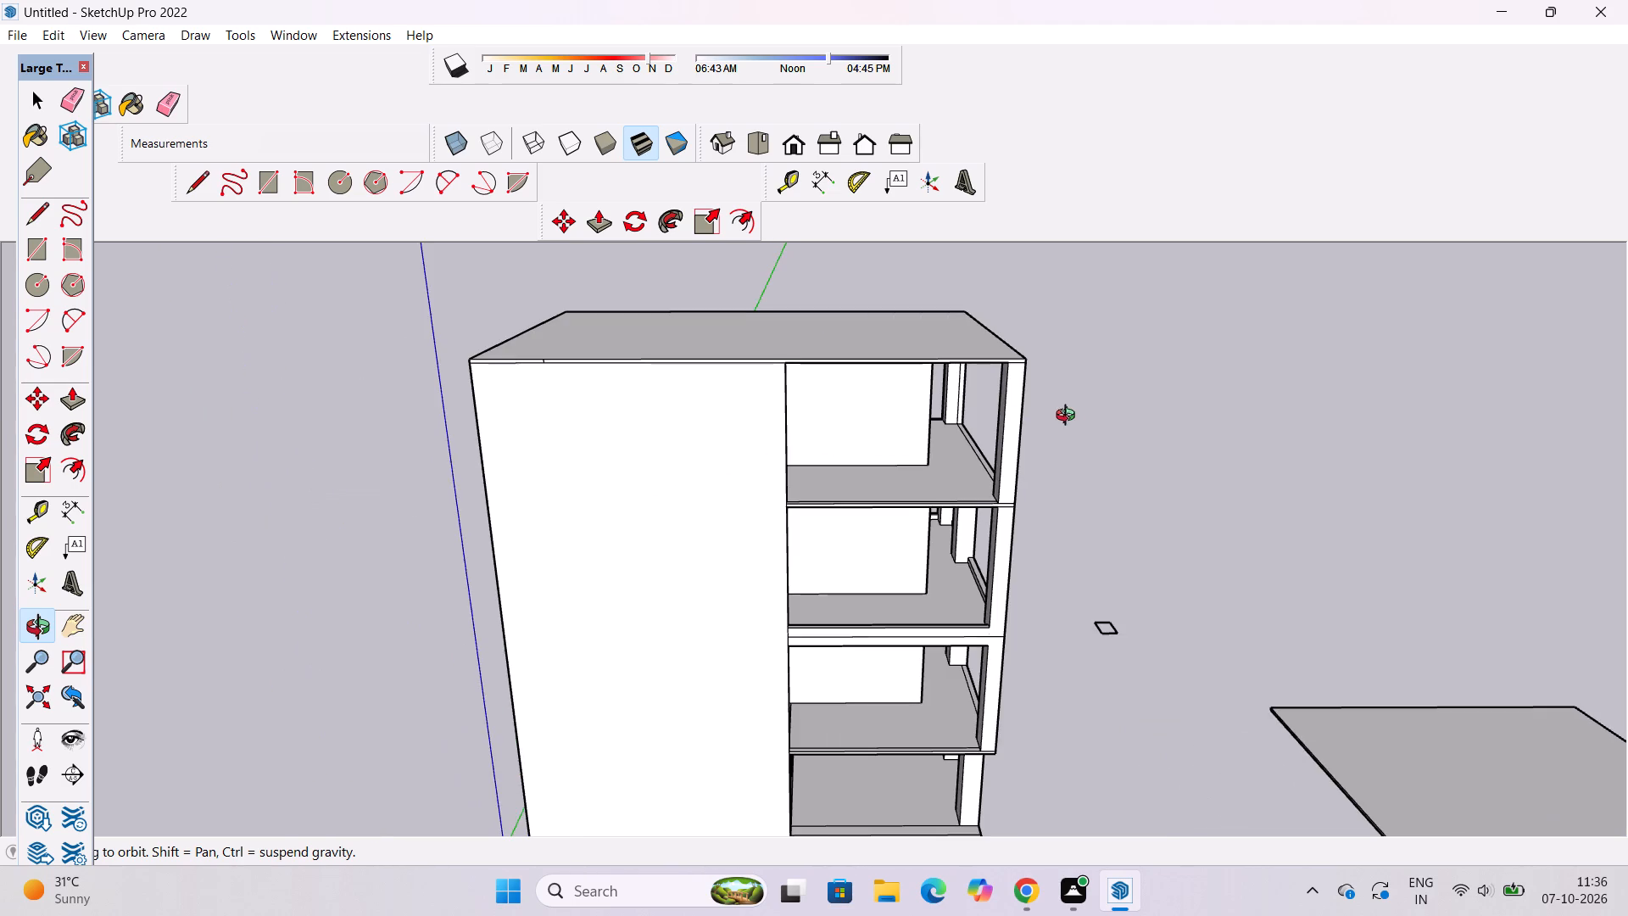
pyautogui.moveTo(1072, 421); pyautogui.dragTo(1051, 422)
pyautogui.scroll(2, 1041, 444)
pyautogui.moveTo(1046, 455); pyautogui.dragTo(1026, 433)
pyautogui.scroll(-1, 1025, 432)
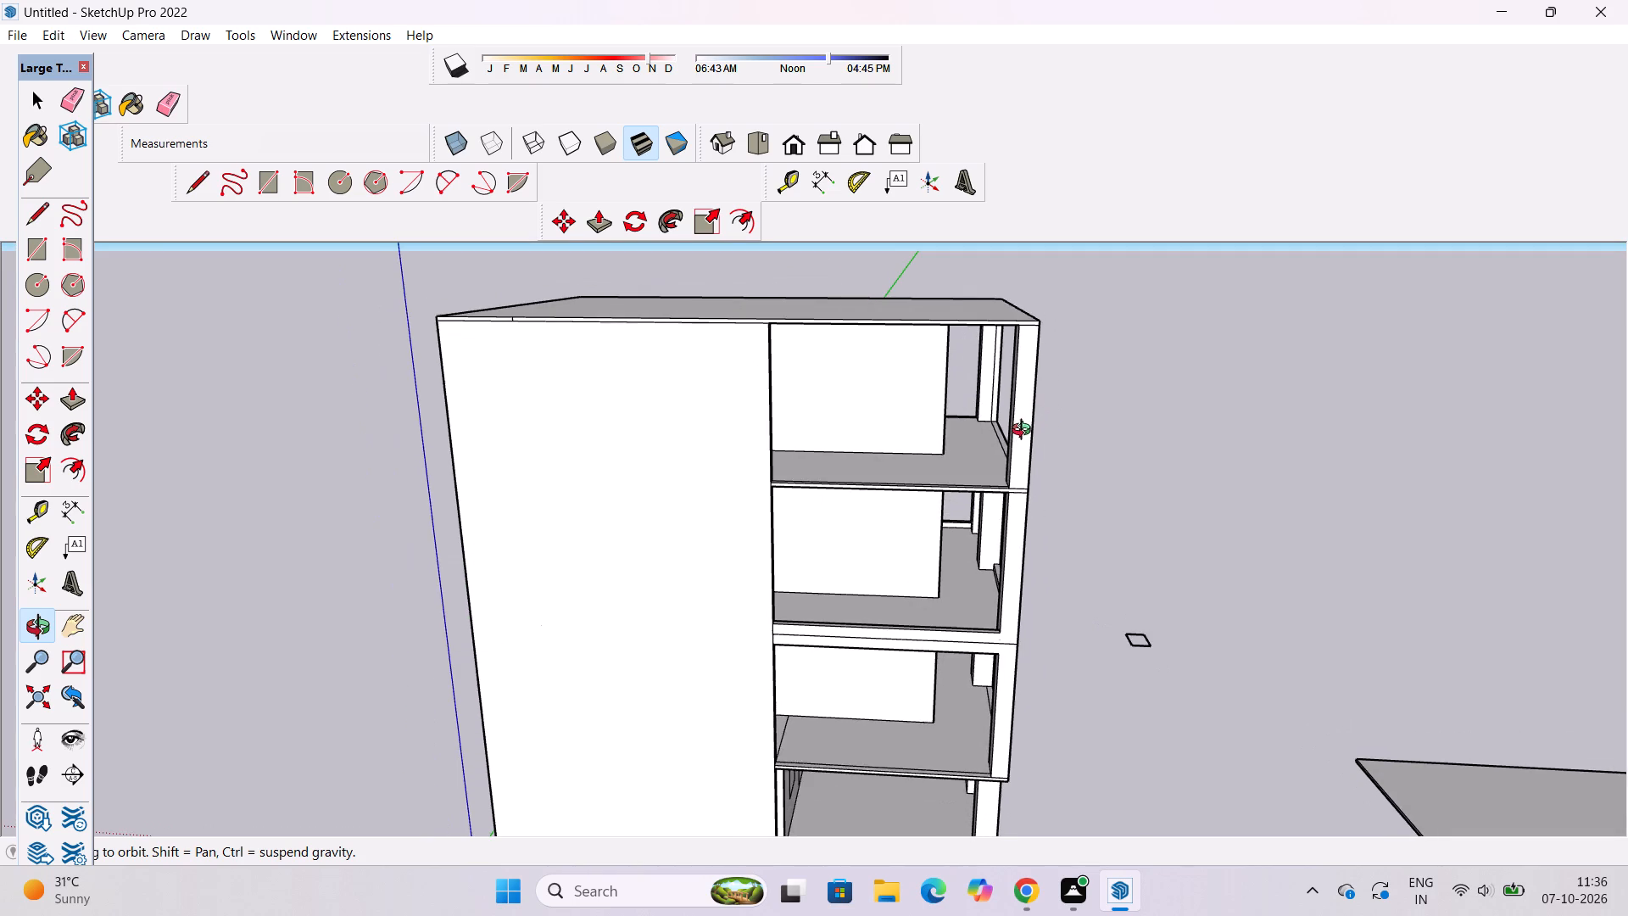
pyautogui.keyDown('shift'); pyautogui.moveTo(1025, 432); pyautogui.dragTo(1030, 459); pyautogui.keyUp('shift')
pyautogui.moveTo(1030, 459); pyautogui.dragTo(1023, 441)
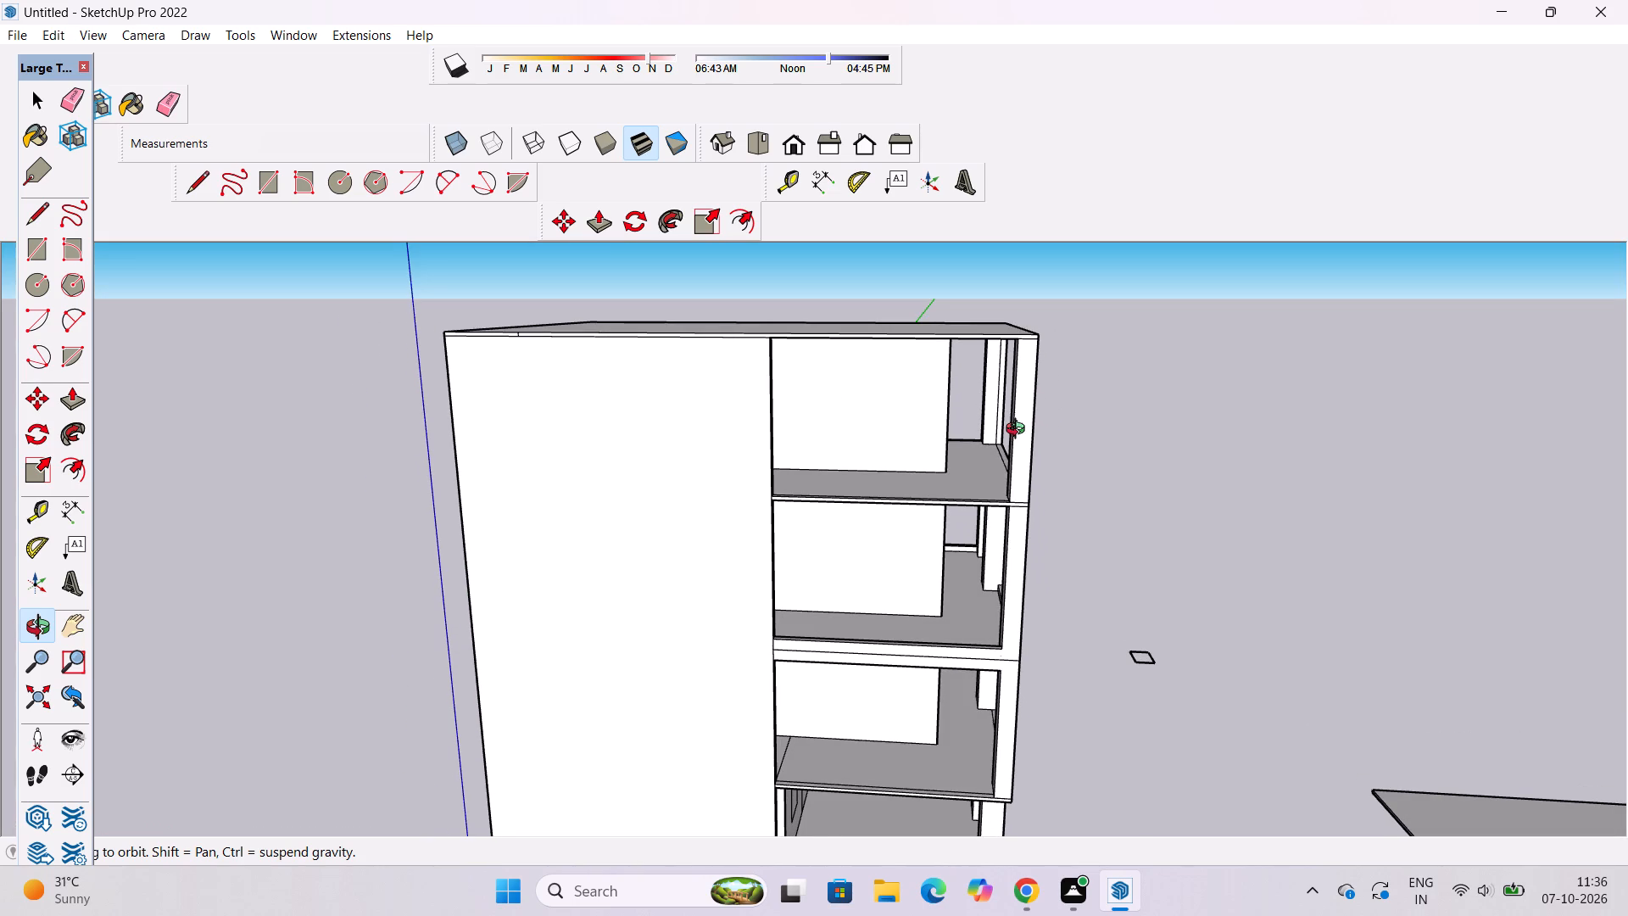
pyautogui.keyDown('shift'); pyautogui.moveTo(1019, 431); pyautogui.dragTo(1013, 491); pyautogui.keyUp('shift')
pyautogui.moveTo(1099, 564); pyautogui.dragTo(1001, 555)
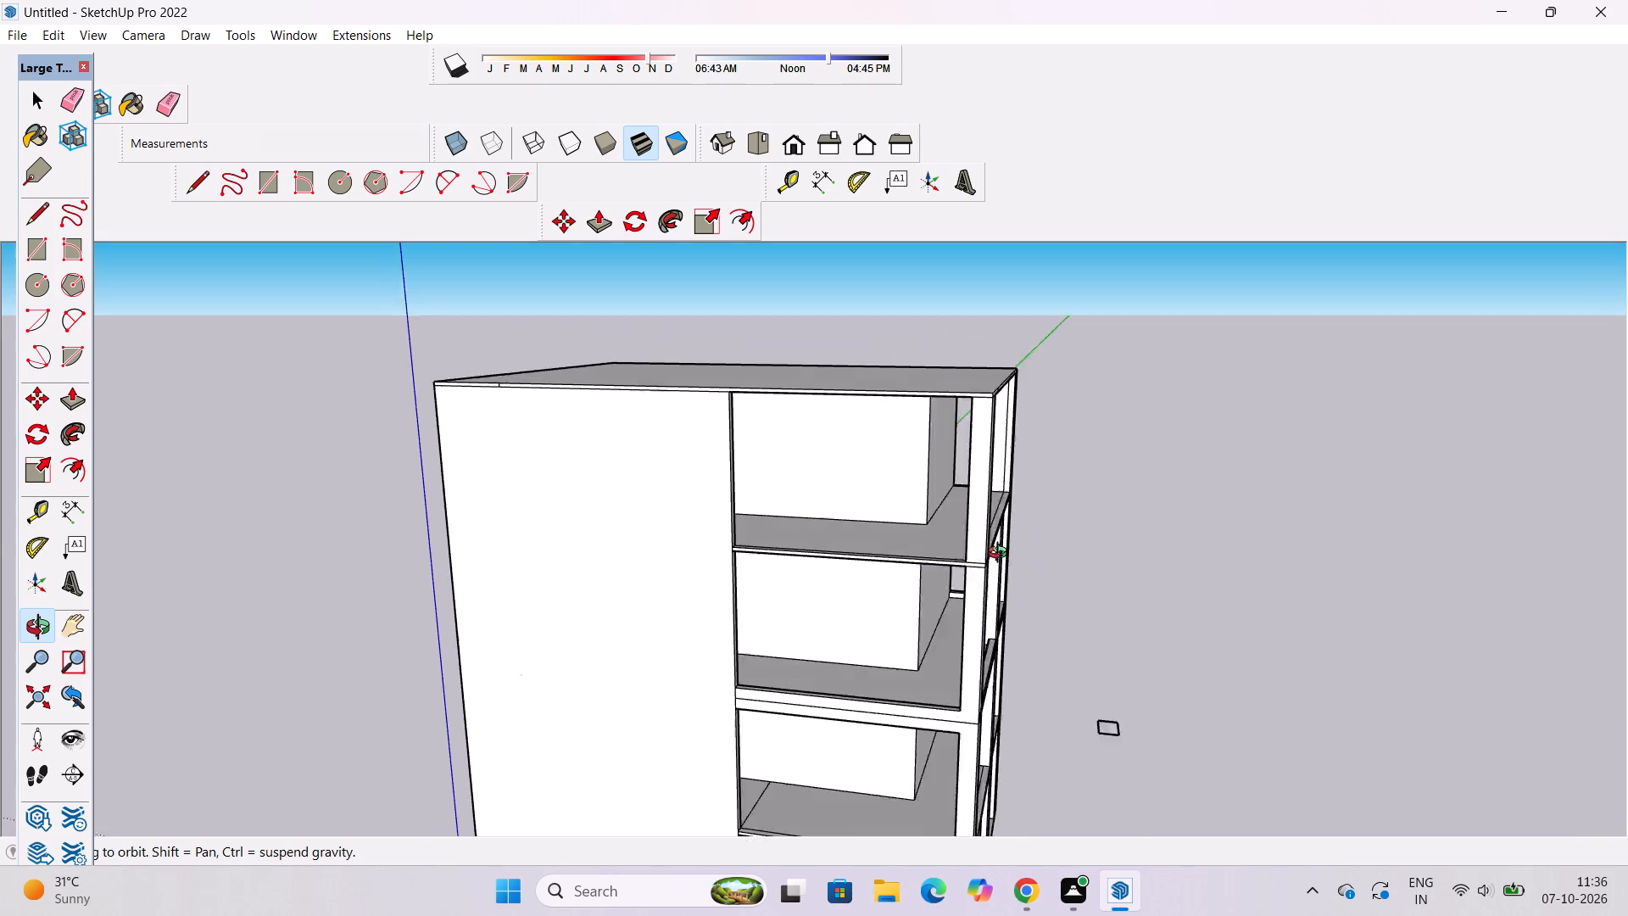
pyautogui.moveTo(1001, 555); pyautogui.dragTo(886, 555)
# Erase the stray line on the inner face of the top-floor corner column at the far end of the balcony's long side.
pyautogui.scroll(4, 1012, 465)
pyautogui.keyDown('shift'); pyautogui.moveTo(1026, 579); pyautogui.dragTo(1061, 475); pyautogui.keyUp('shift')
pyautogui.scroll(9, 1064, 408)
pyautogui.keyDown('shift'); pyautogui.moveTo(1064, 406); pyautogui.dragTo(1021, 483); pyautogui.keyUp('shift')
pyautogui.keyDown('shift'); pyautogui.scroll(3, 1029, 476); pyautogui.keyUp('shift')
pyautogui.keyDown('shift'); pyautogui.moveTo(1029, 476); pyautogui.dragTo(996, 541); pyautogui.keyUp('shift')
pyautogui.press('e')
pyautogui.moveTo(990, 485); pyautogui.dragTo(973, 521)
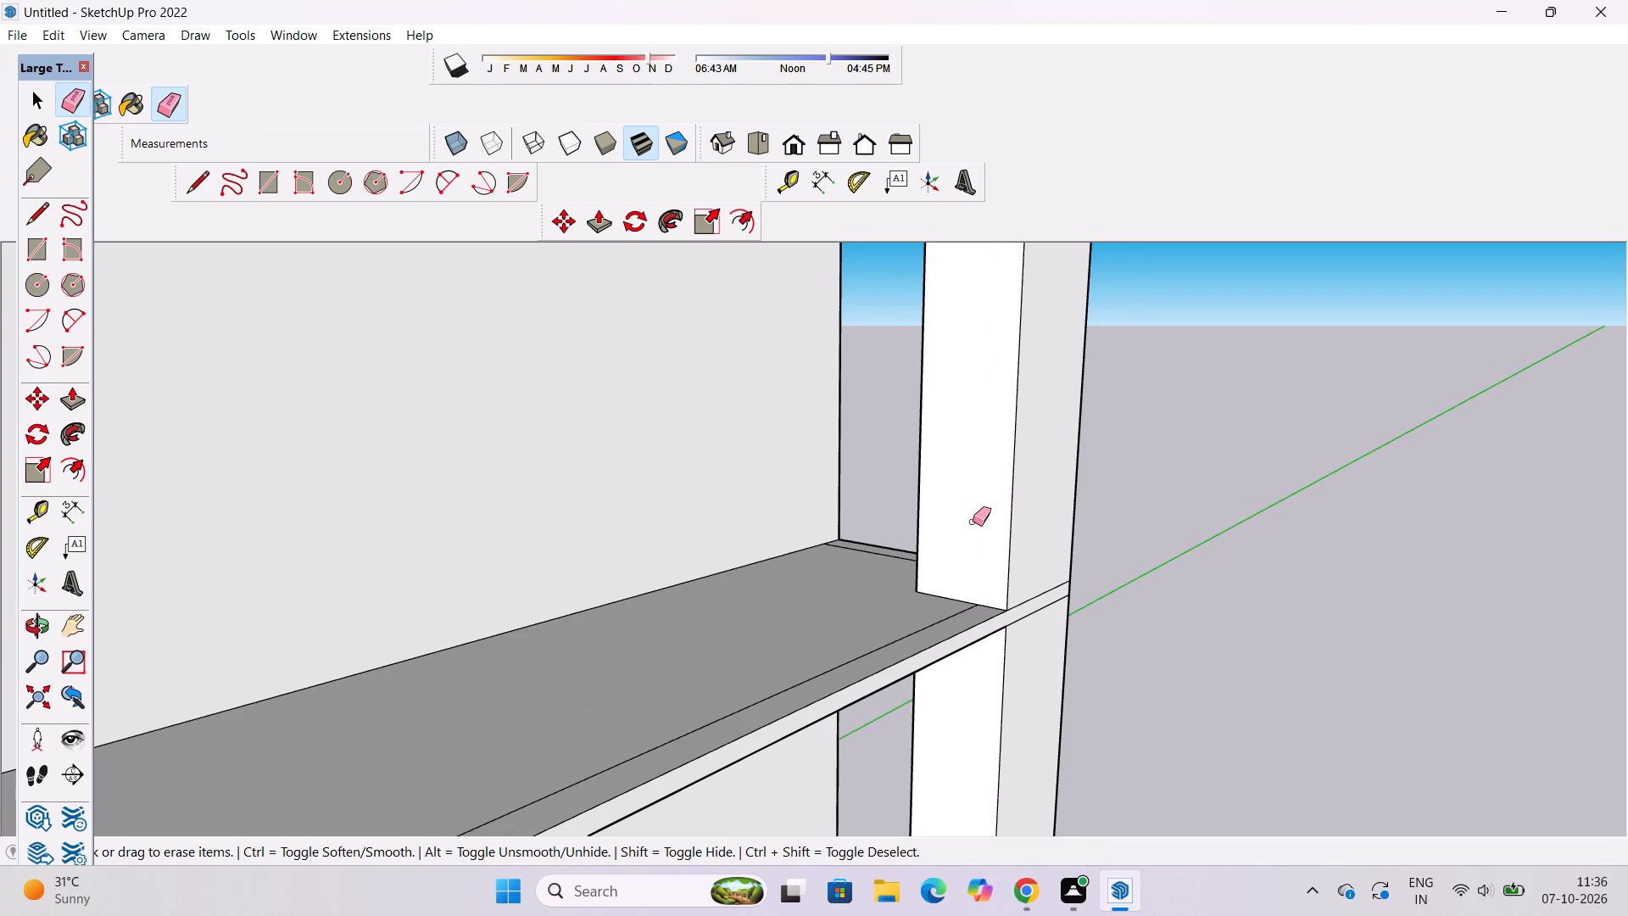
pyautogui.press('space')
# Examine the balcony columns, parapets and side walls of the upper floors for remaining stray lines.
pyautogui.press('o')
pyautogui.scroll(-7, 972, 536)
pyautogui.moveTo(1283, 513); pyautogui.dragTo(753, 556)
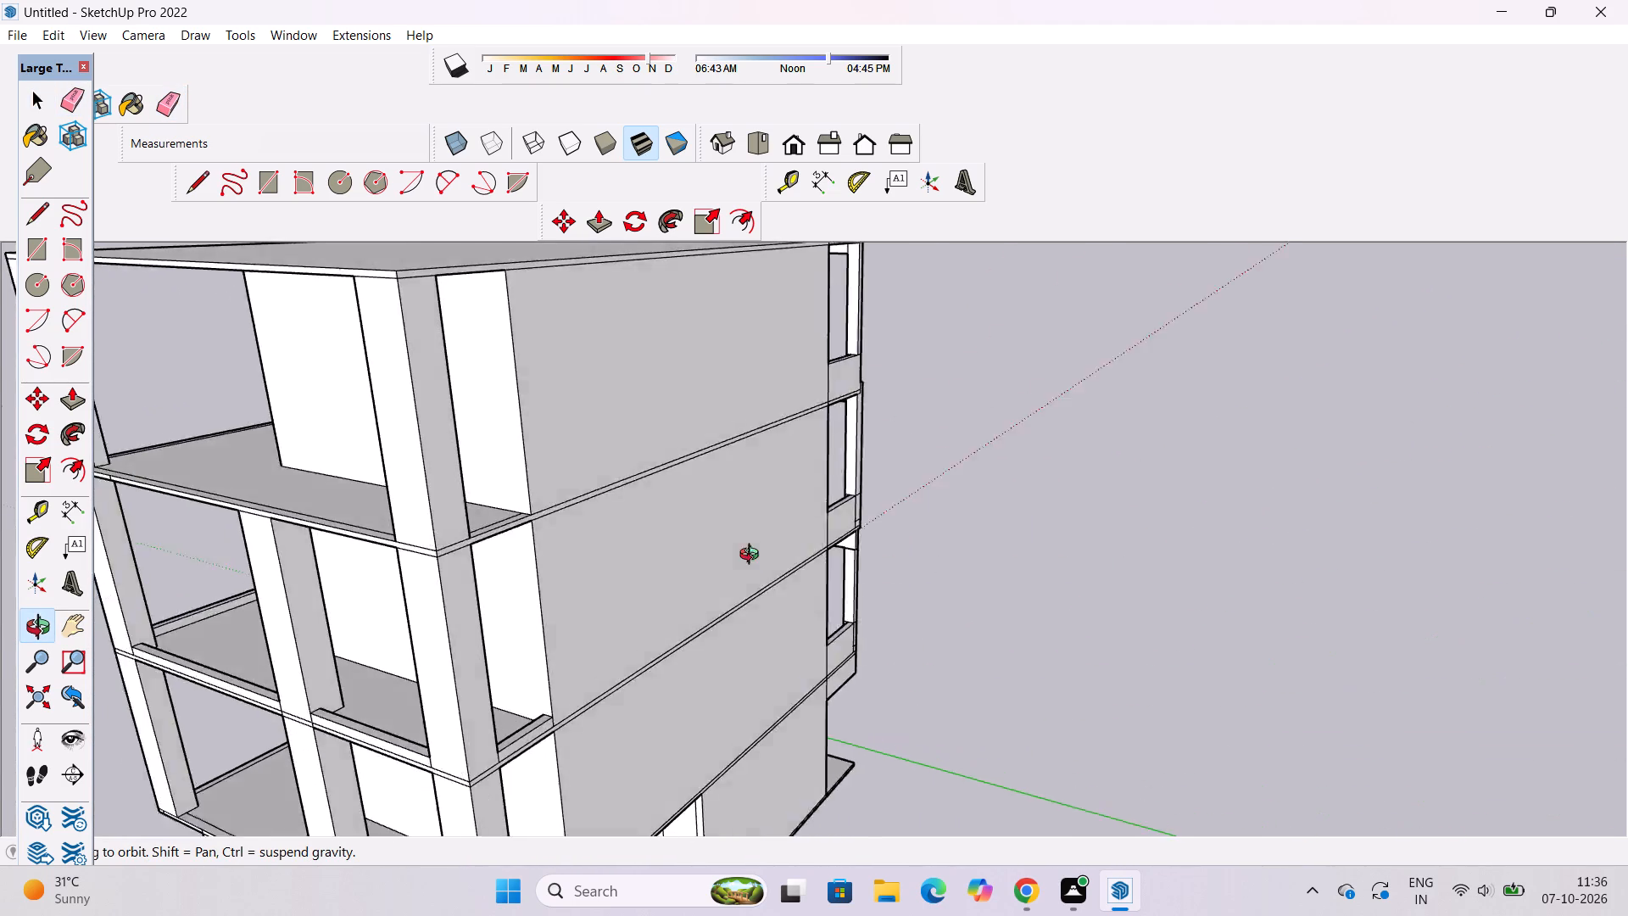
pyautogui.moveTo(753, 556); pyautogui.dragTo(638, 546)
pyautogui.keyDown('shift'); pyautogui.moveTo(489, 526); pyautogui.dragTo(789, 548); pyautogui.keyUp('shift')
pyautogui.moveTo(832, 636); pyautogui.dragTo(644, 641)
pyautogui.scroll(4, 634, 659)
pyautogui.keyDown('shift'); pyautogui.moveTo(571, 697); pyautogui.dragTo(642, 662); pyautogui.keyUp('shift')
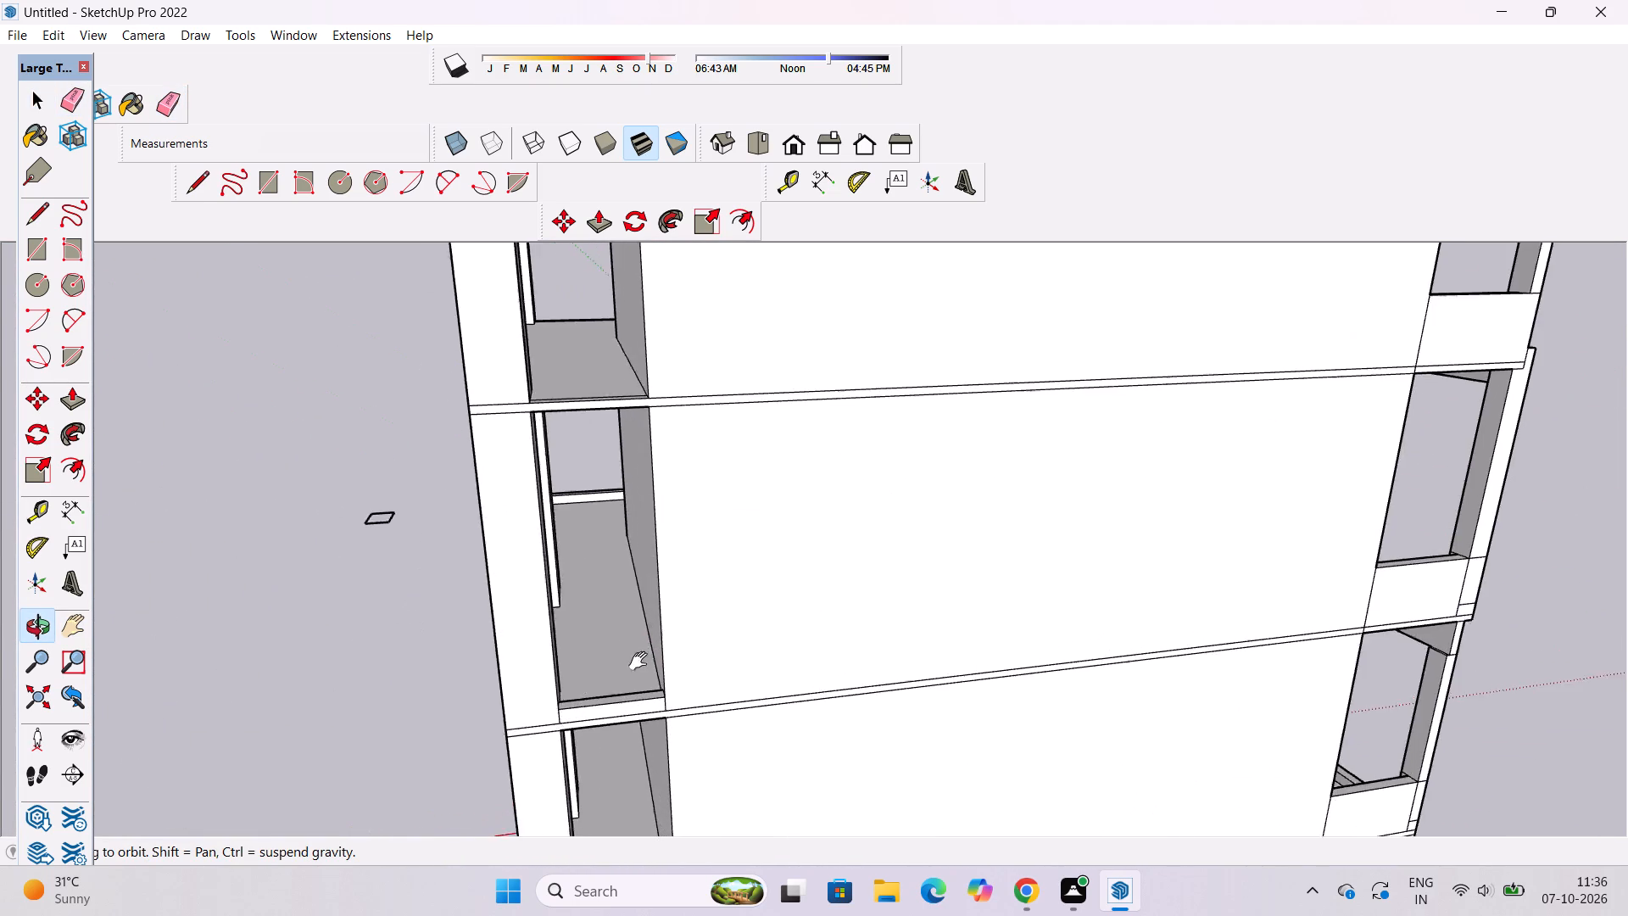
pyautogui.keyDown('shift'); pyautogui.moveTo(642, 662); pyautogui.dragTo(703, 628); pyautogui.keyUp('shift')
pyautogui.scroll(4, 708, 636)
pyautogui.moveTo(712, 651); pyautogui.dragTo(622, 658)
pyautogui.scroll(3, 627, 640)
pyautogui.keyDown('shift'); pyautogui.moveTo(627, 640); pyautogui.dragTo(627, 653); pyautogui.keyUp('shift')
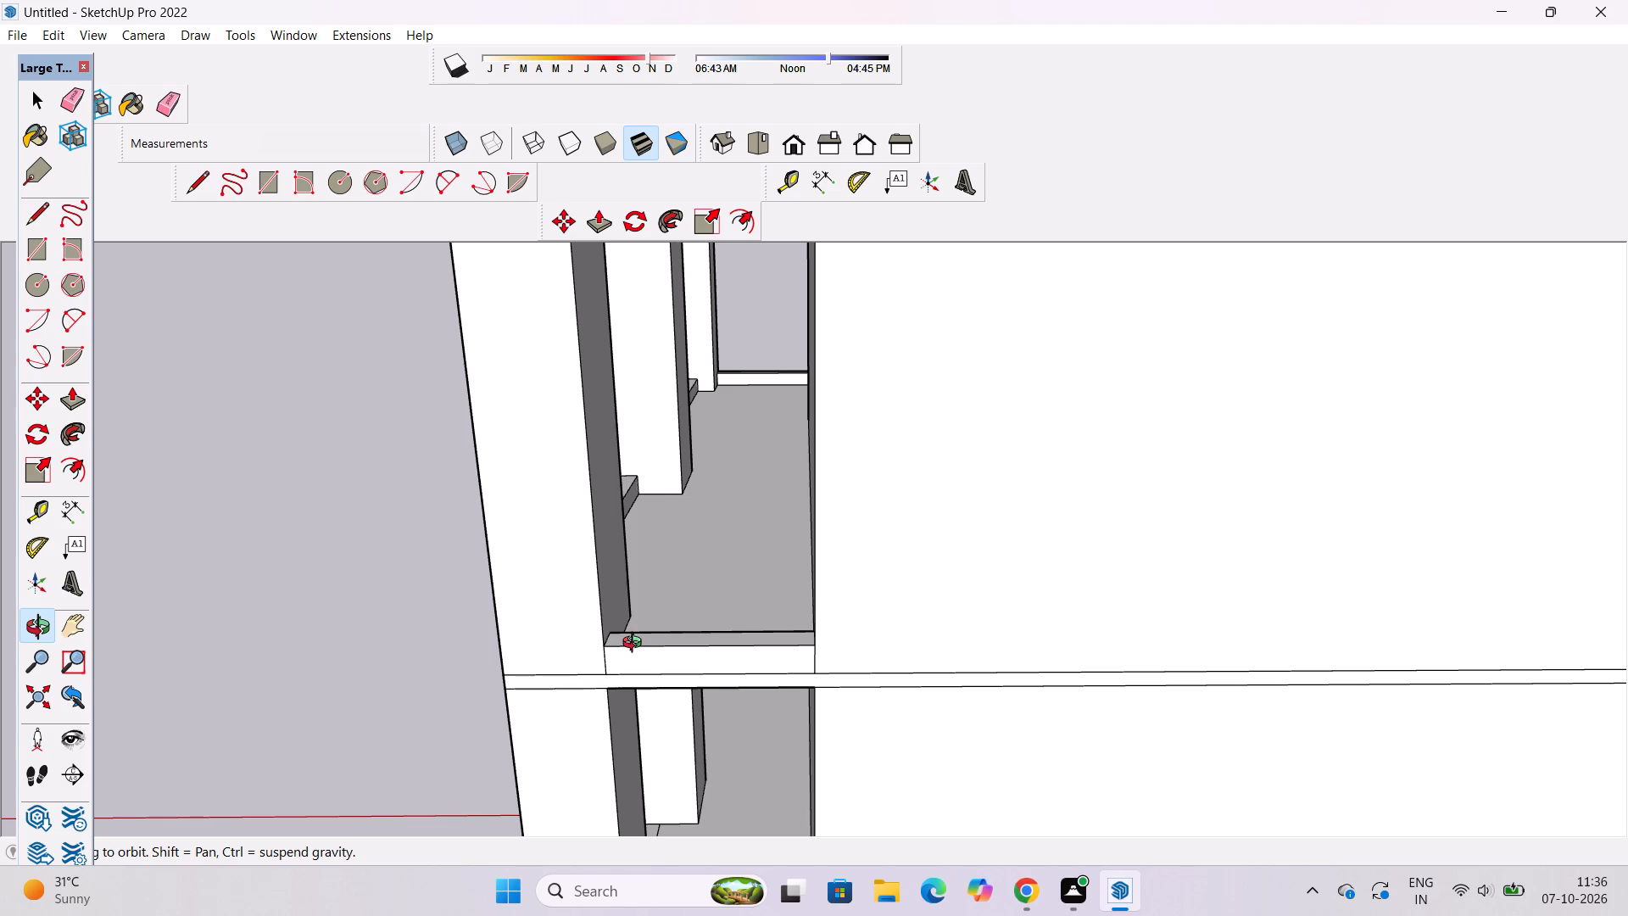
pyautogui.scroll(-4, 652, 637)
pyautogui.keyDown('shift'); pyautogui.moveTo(698, 583); pyautogui.dragTo(733, 726); pyautogui.keyUp('shift')
pyautogui.scroll(-7, 686, 667)
pyautogui.moveTo(523, 651); pyautogui.dragTo(533, 650)
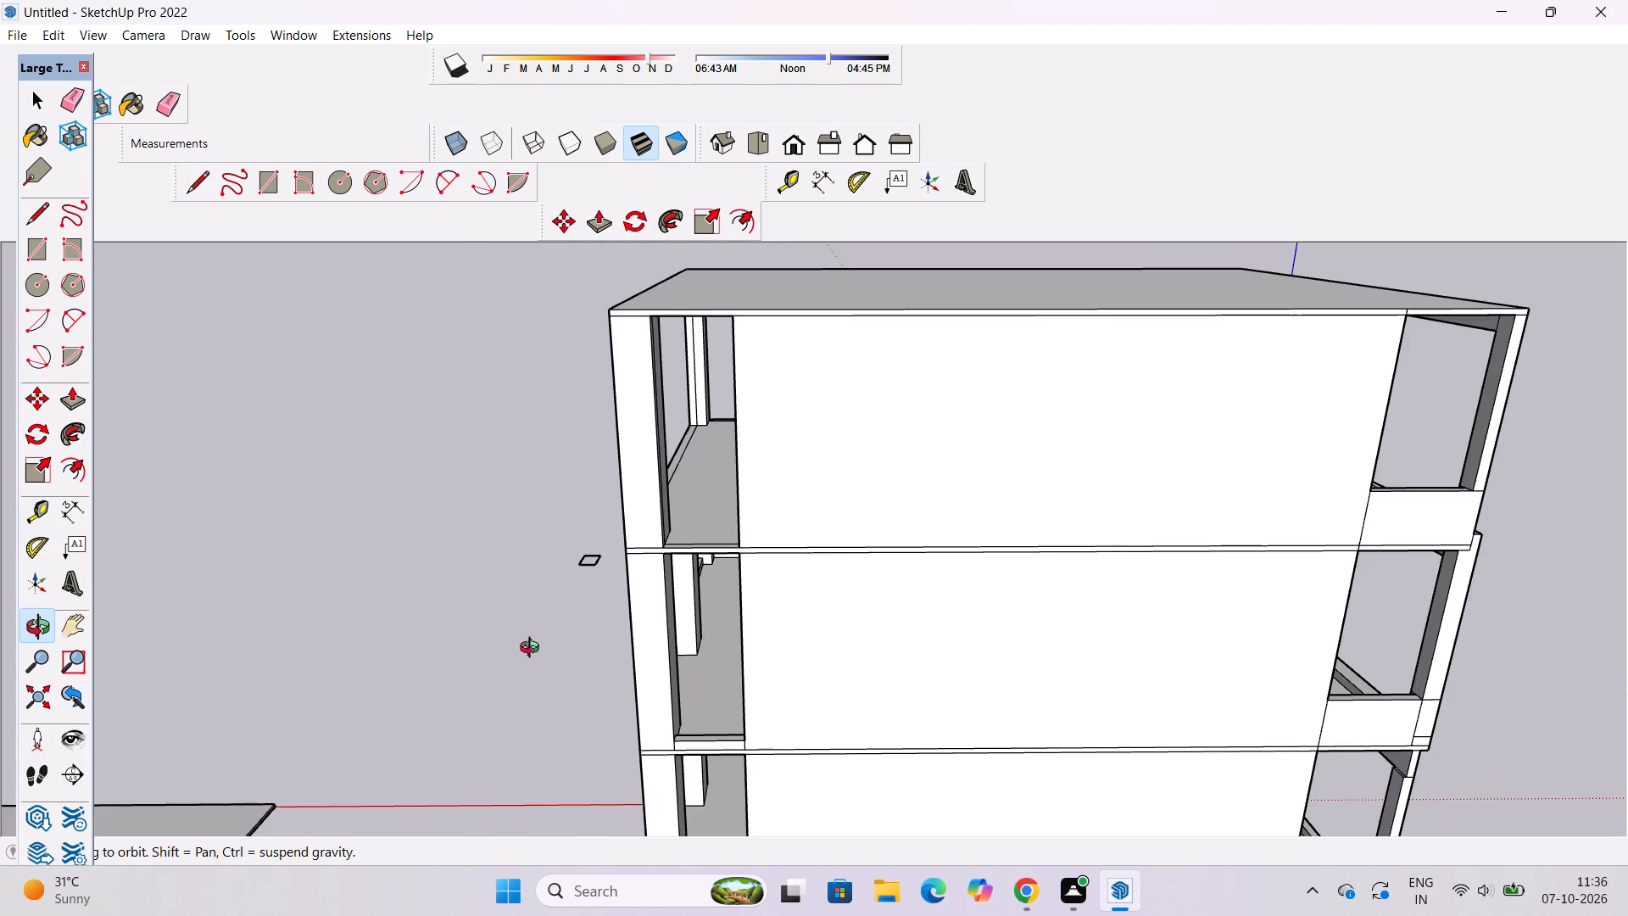
pyautogui.moveTo(533, 650); pyautogui.dragTo(1051, 697)
# Erase the vertical line on the opposite top-floor corner column's inner face and the short line on the balcony slab's edge beside it.
pyautogui.scroll(9, 688, 497)
pyautogui.moveTo(691, 512); pyautogui.dragTo(629, 553)
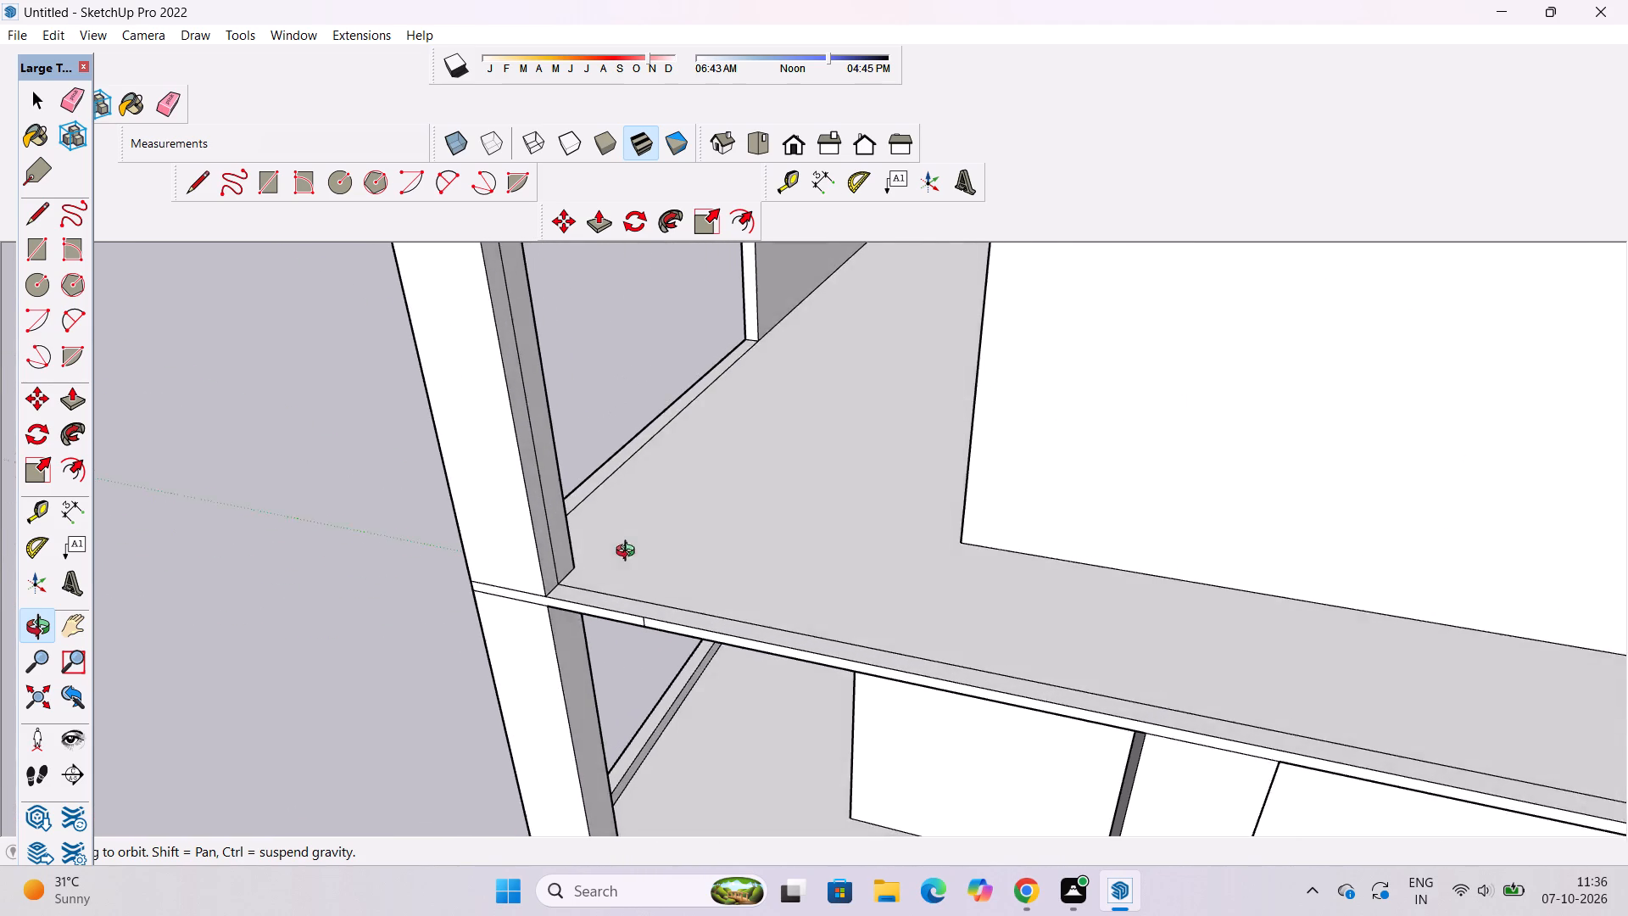
pyautogui.moveTo(629, 553); pyautogui.dragTo(616, 597)
pyautogui.press('e')
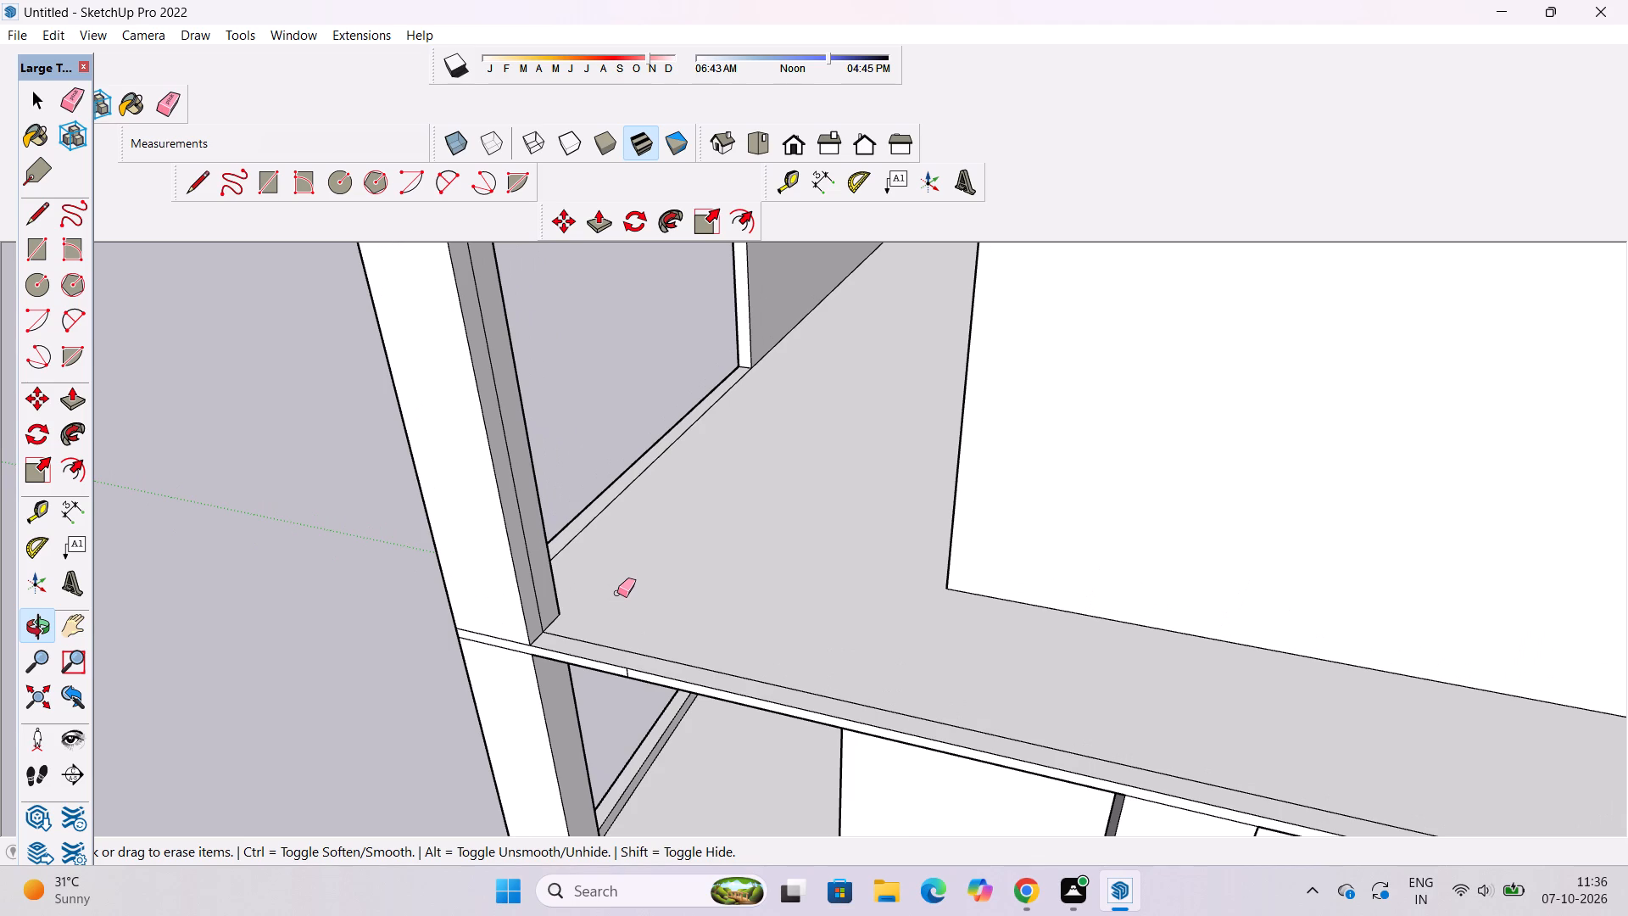
pyautogui.scroll(5, 533, 600)
pyautogui.moveTo(538, 581); pyautogui.dragTo(532, 596)
pyautogui.scroll(5, 687, 749)
pyautogui.scroll(-3, 679, 739)
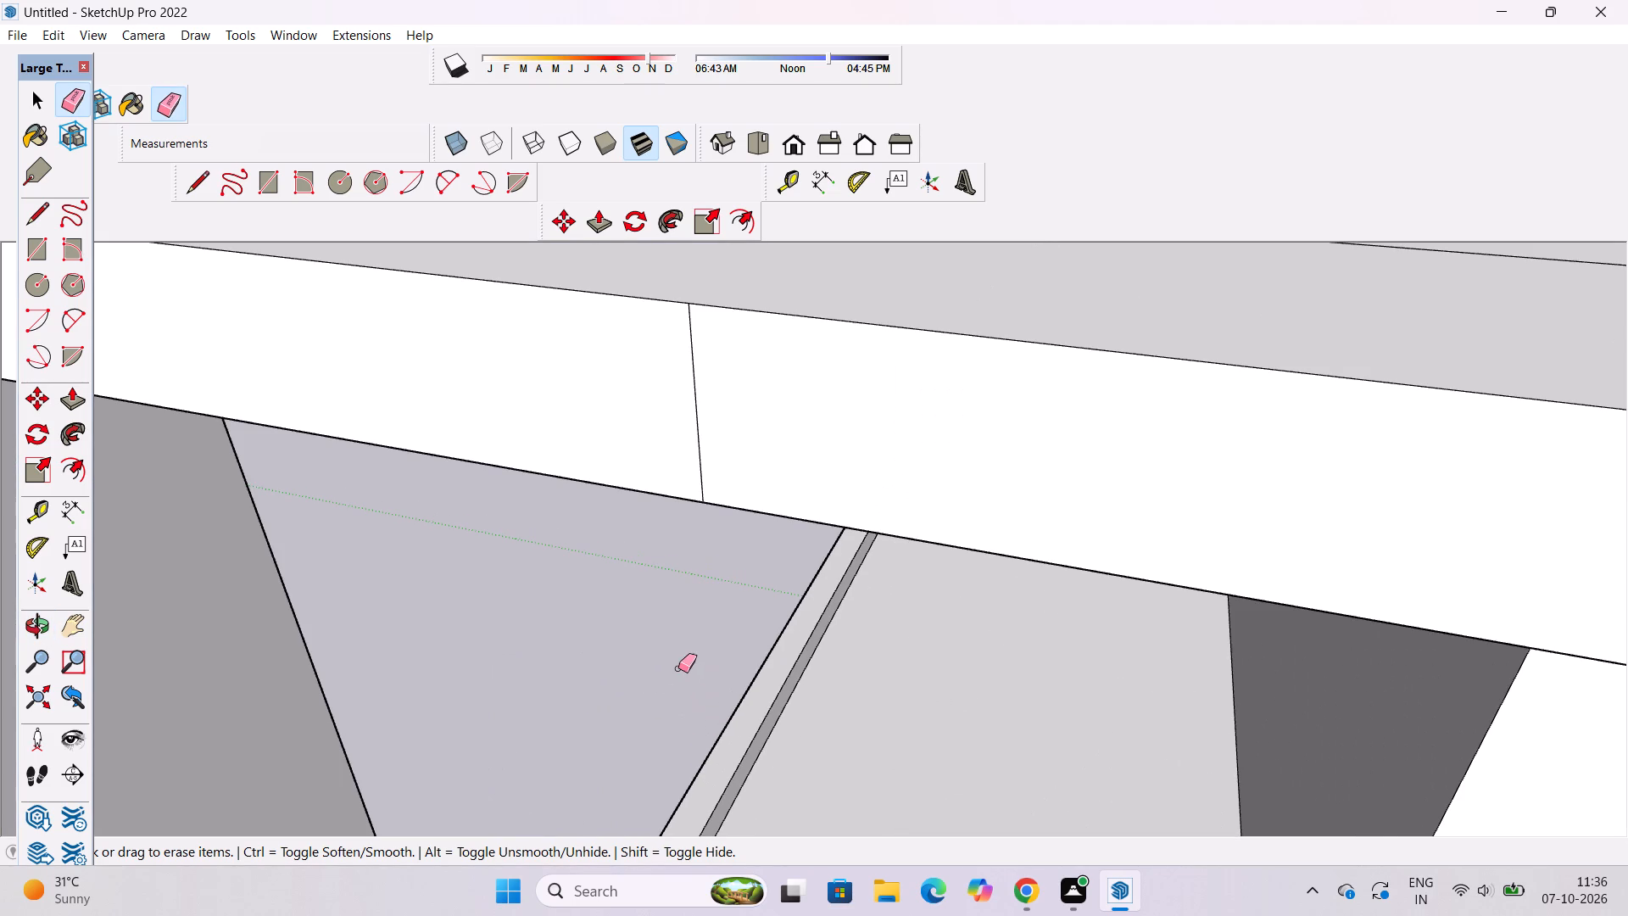
pyautogui.click(683, 641)
pyautogui.scroll(-4, 515, 596)
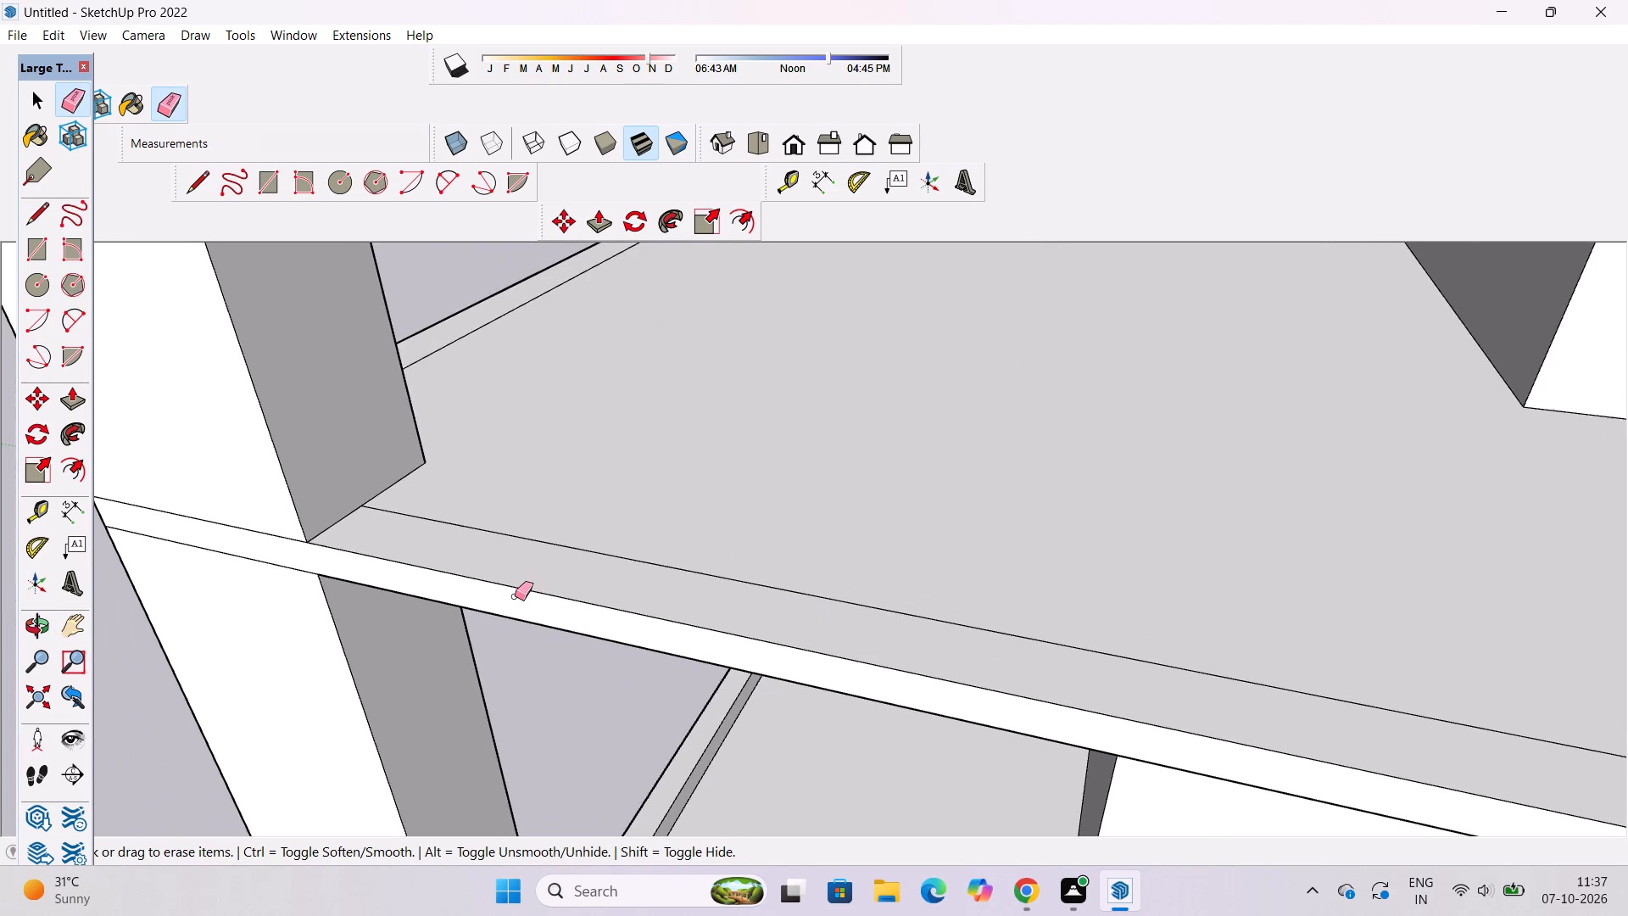
pyautogui.scroll(-19, 515, 596)
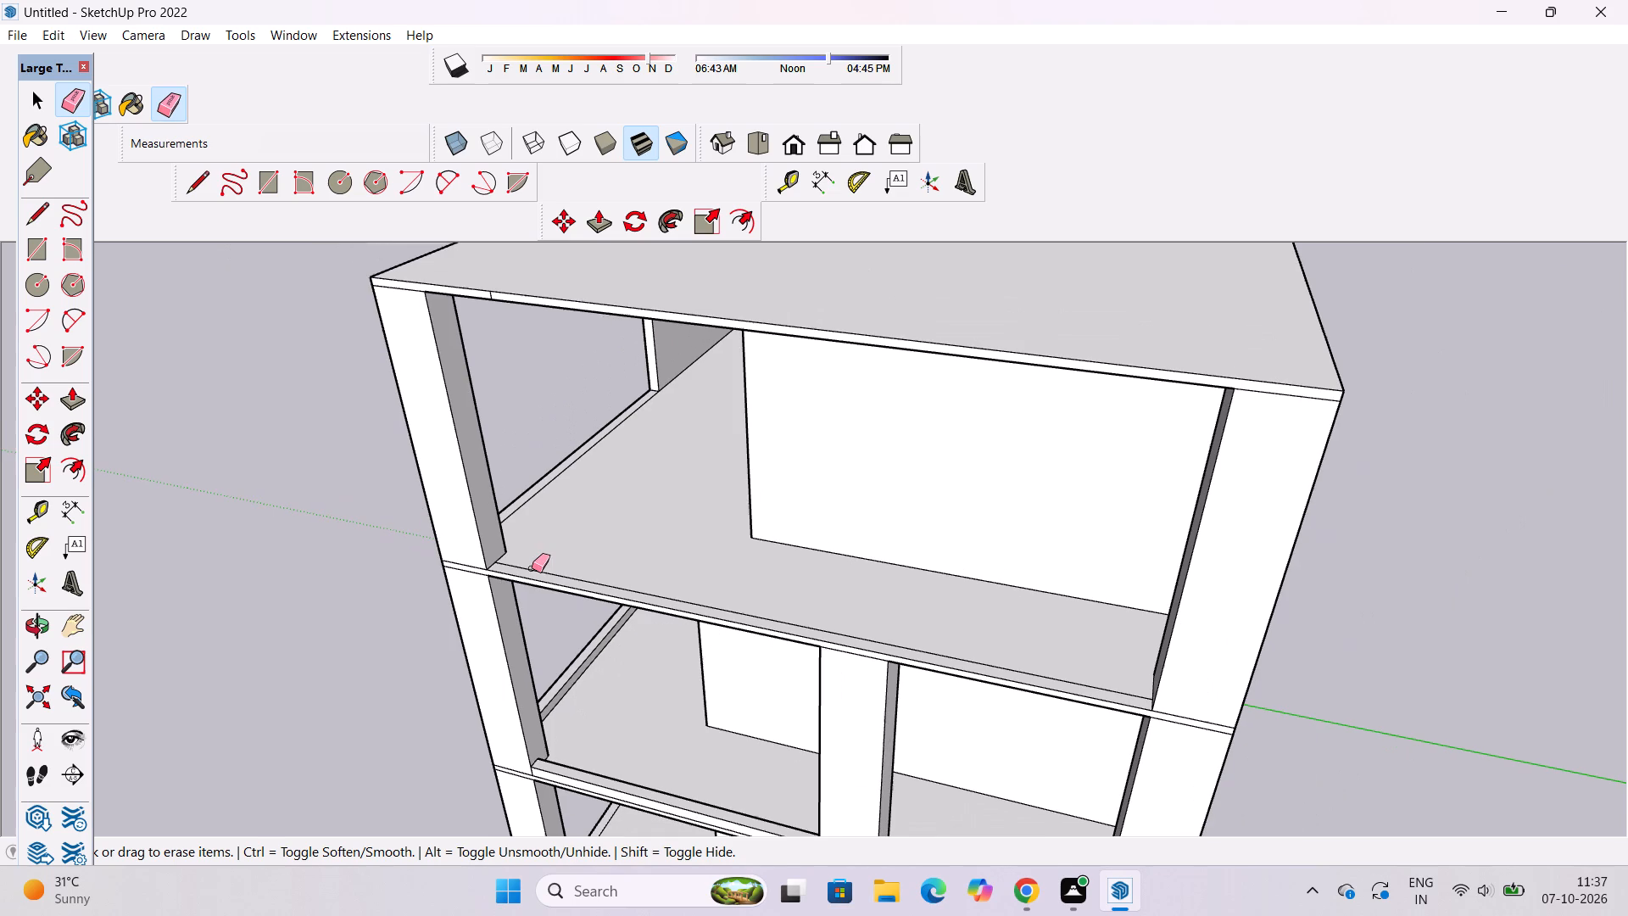
# Erase the short stray line on the roof slab's edge near the same corner column.
pyautogui.press('space')
pyautogui.press('o')
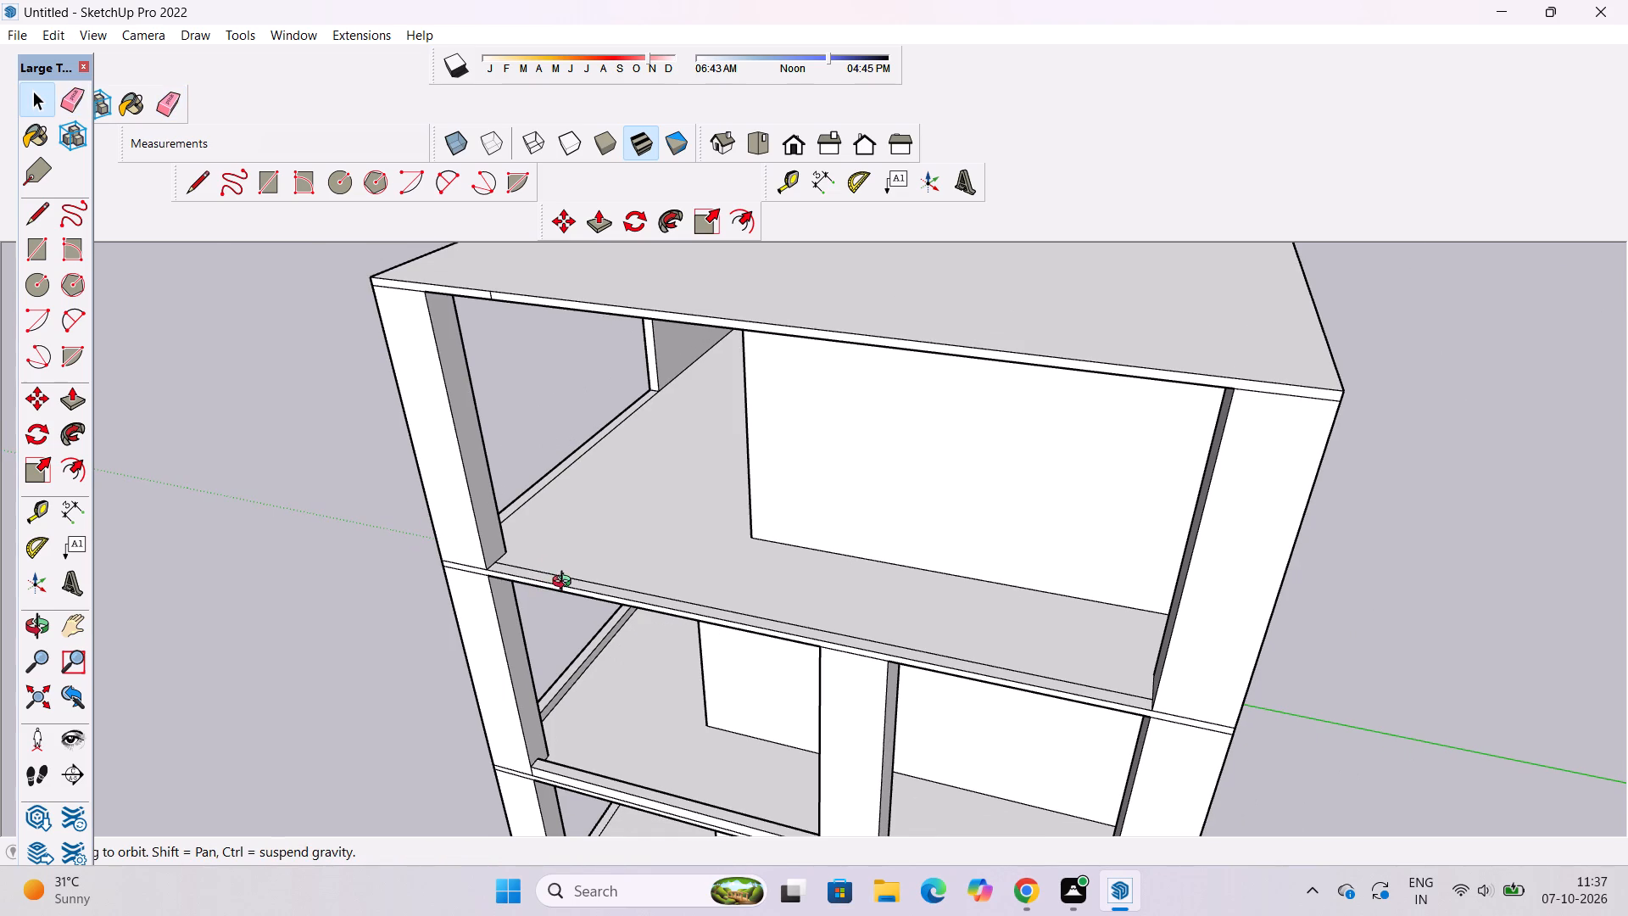
pyautogui.scroll(-3, 566, 585)
pyautogui.scroll(9, 522, 376)
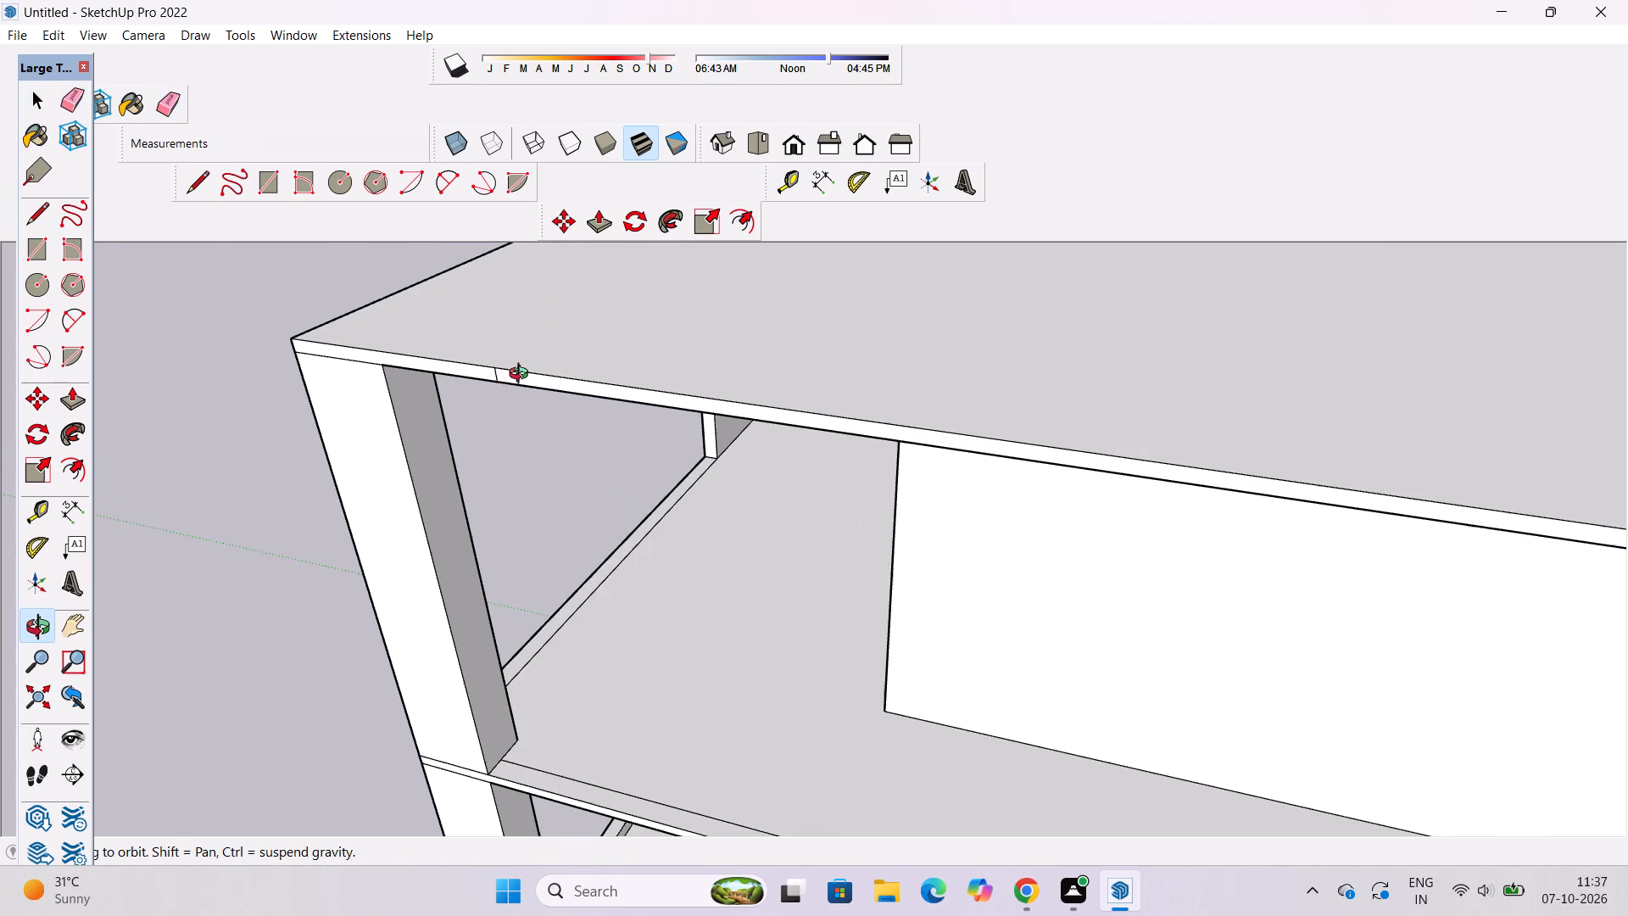
pyautogui.press('e')
pyautogui.scroll(4, 512, 381)
pyautogui.click(490, 372)
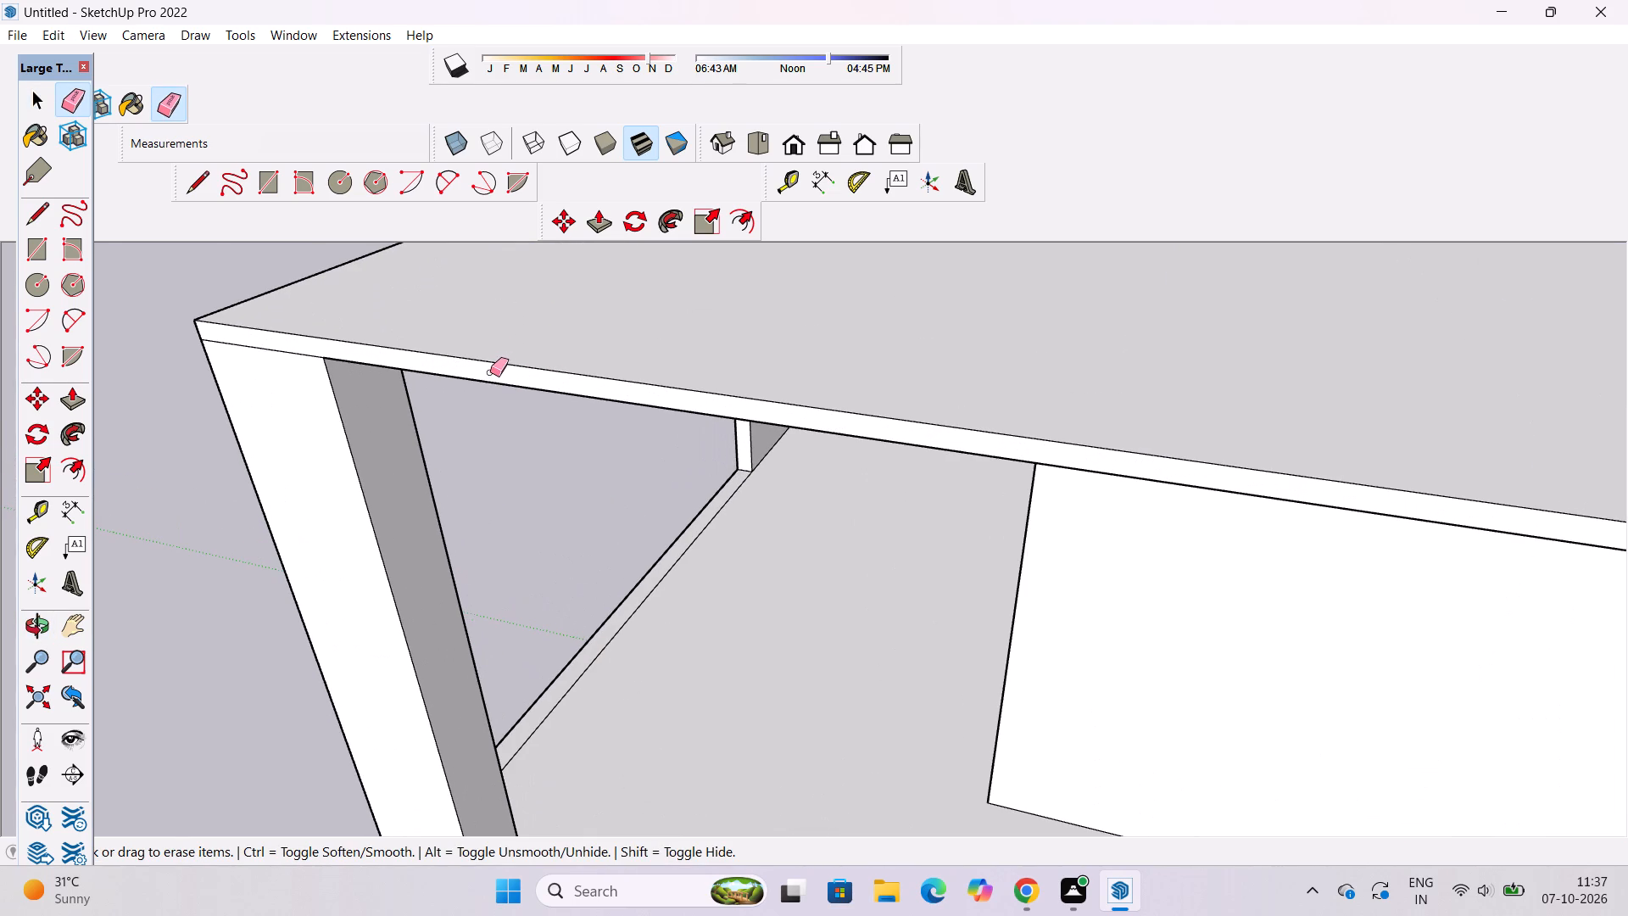
pyautogui.press('space')
# Place a Tape Measure guide 2' inside the roof slab's edge above the solid wall and the stacked balcony openings.
pyautogui.write('o')
pyautogui.scroll(-6, 400, 371)
pyautogui.moveTo(288, 437); pyautogui.dragTo(597, 469)
pyautogui.moveTo(606, 466); pyautogui.dragTo(652, 460)
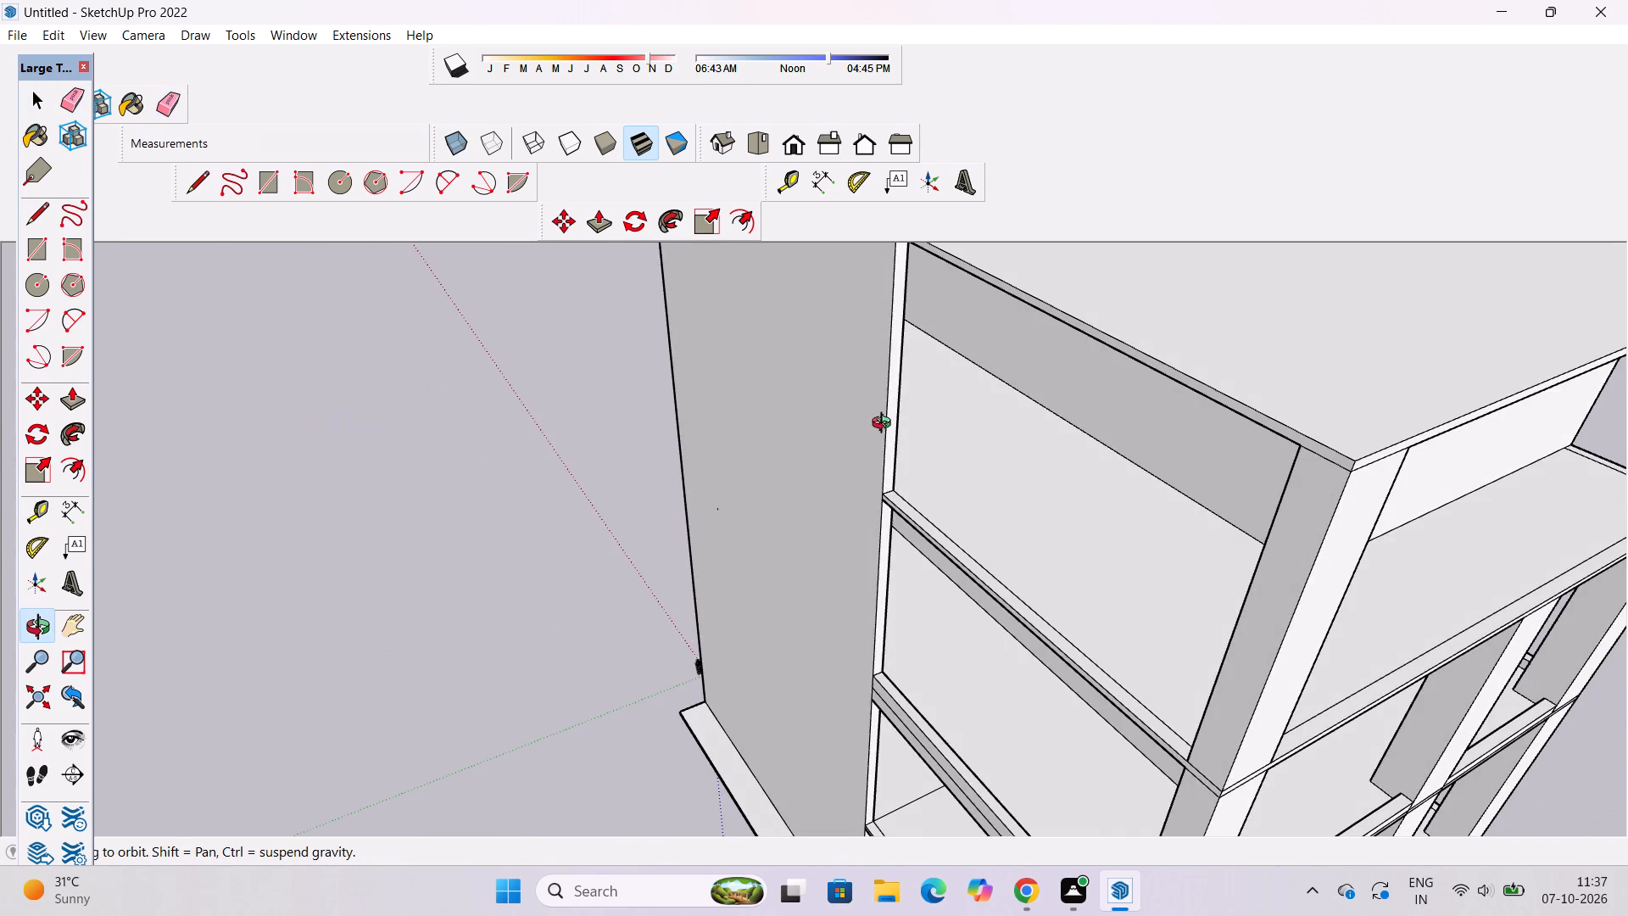
pyautogui.scroll(-4, 885, 425)
pyautogui.keyDown('shift'); pyautogui.moveTo(853, 416); pyautogui.dragTo(550, 546); pyautogui.keyUp('shift')
pyautogui.moveTo(535, 557); pyautogui.dragTo(923, 502)
pyautogui.keyDown('shift'); pyautogui.moveTo(905, 494); pyautogui.dragTo(695, 550); pyautogui.keyUp('shift')
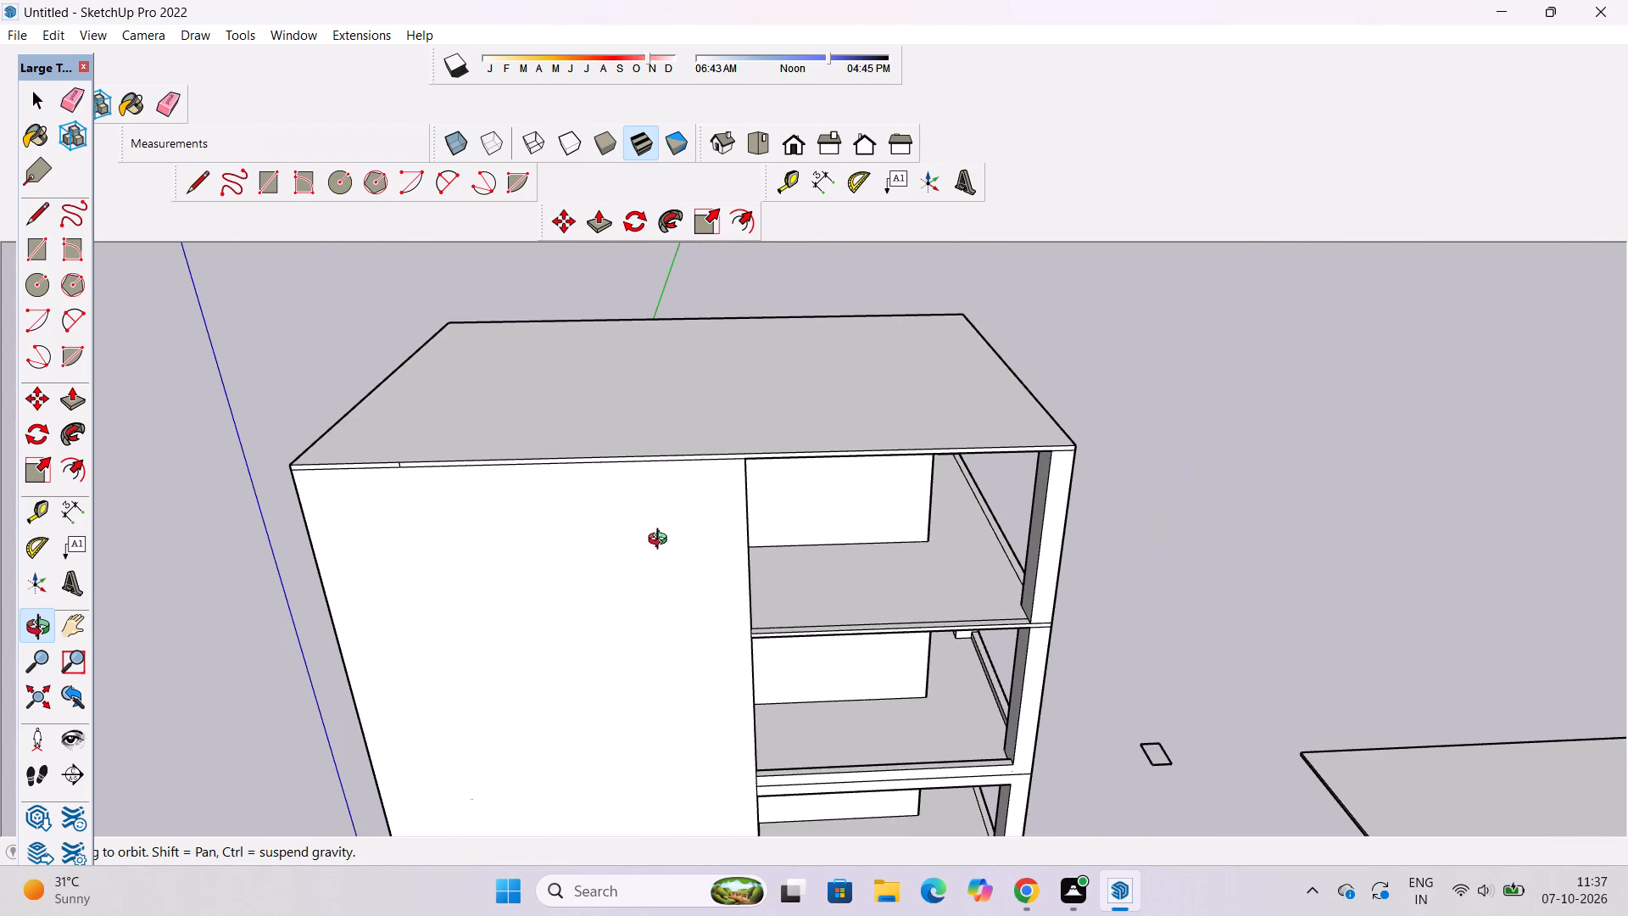
pyautogui.scroll(-5, 659, 545)
pyautogui.moveTo(681, 523); pyautogui.dragTo(650, 634)
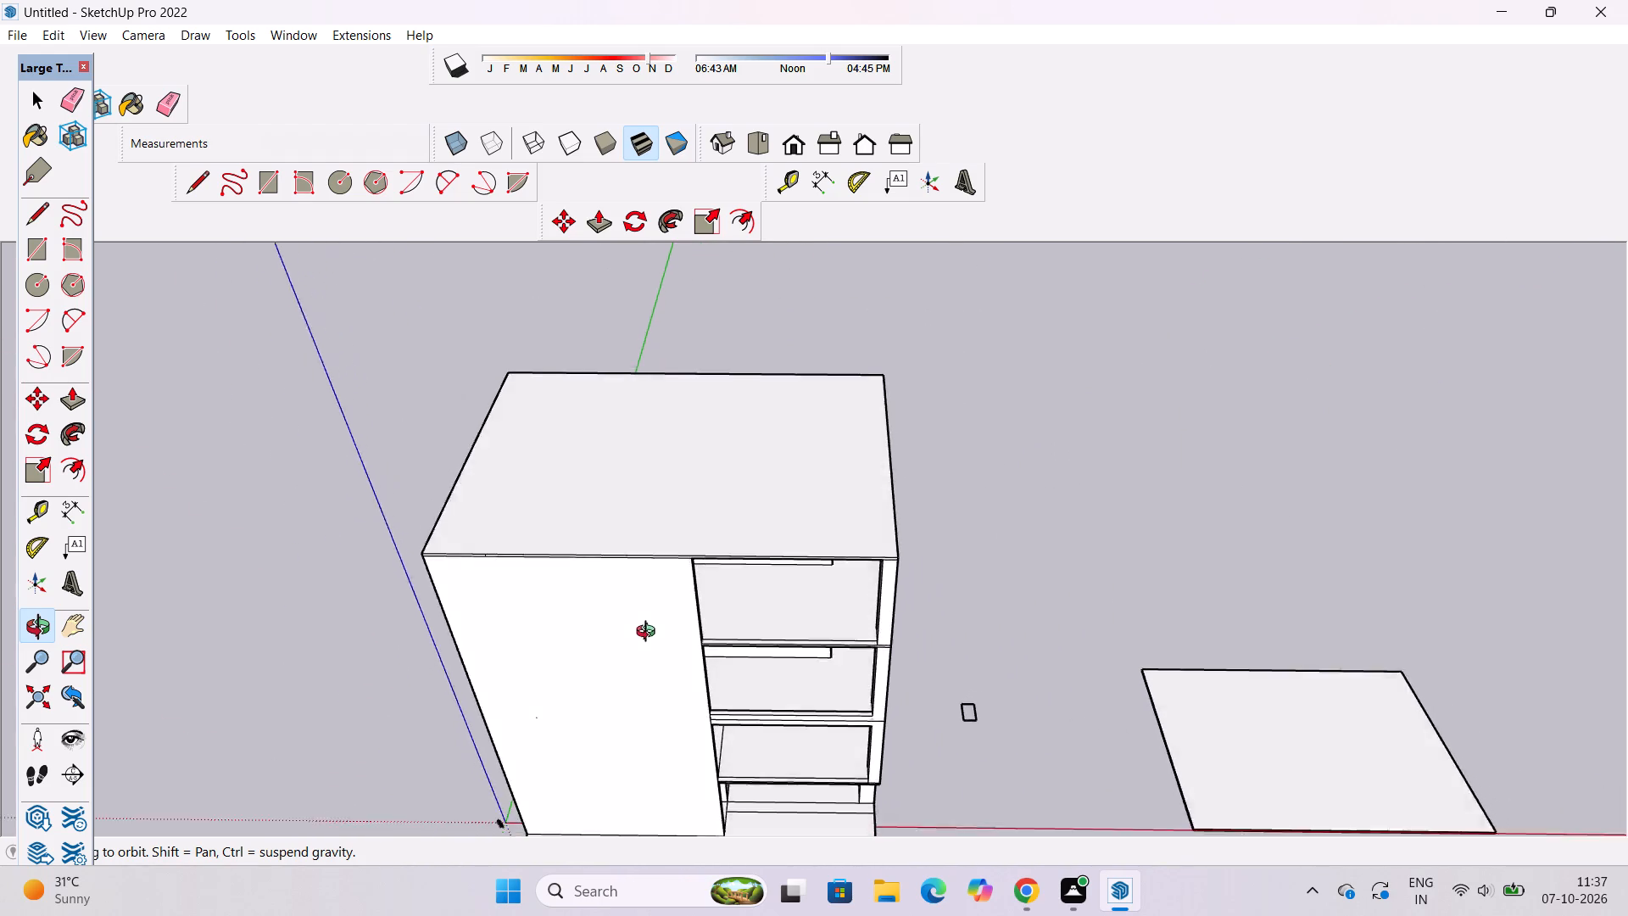
pyautogui.moveTo(650, 634); pyautogui.dragTo(648, 710)
pyautogui.keyDown('shift'); pyautogui.moveTo(592, 611); pyautogui.dragTo(632, 578); pyautogui.keyUp('shift')
pyautogui.moveTo(632, 588); pyautogui.dragTo(632, 599)
pyautogui.scroll(4, 619, 589)
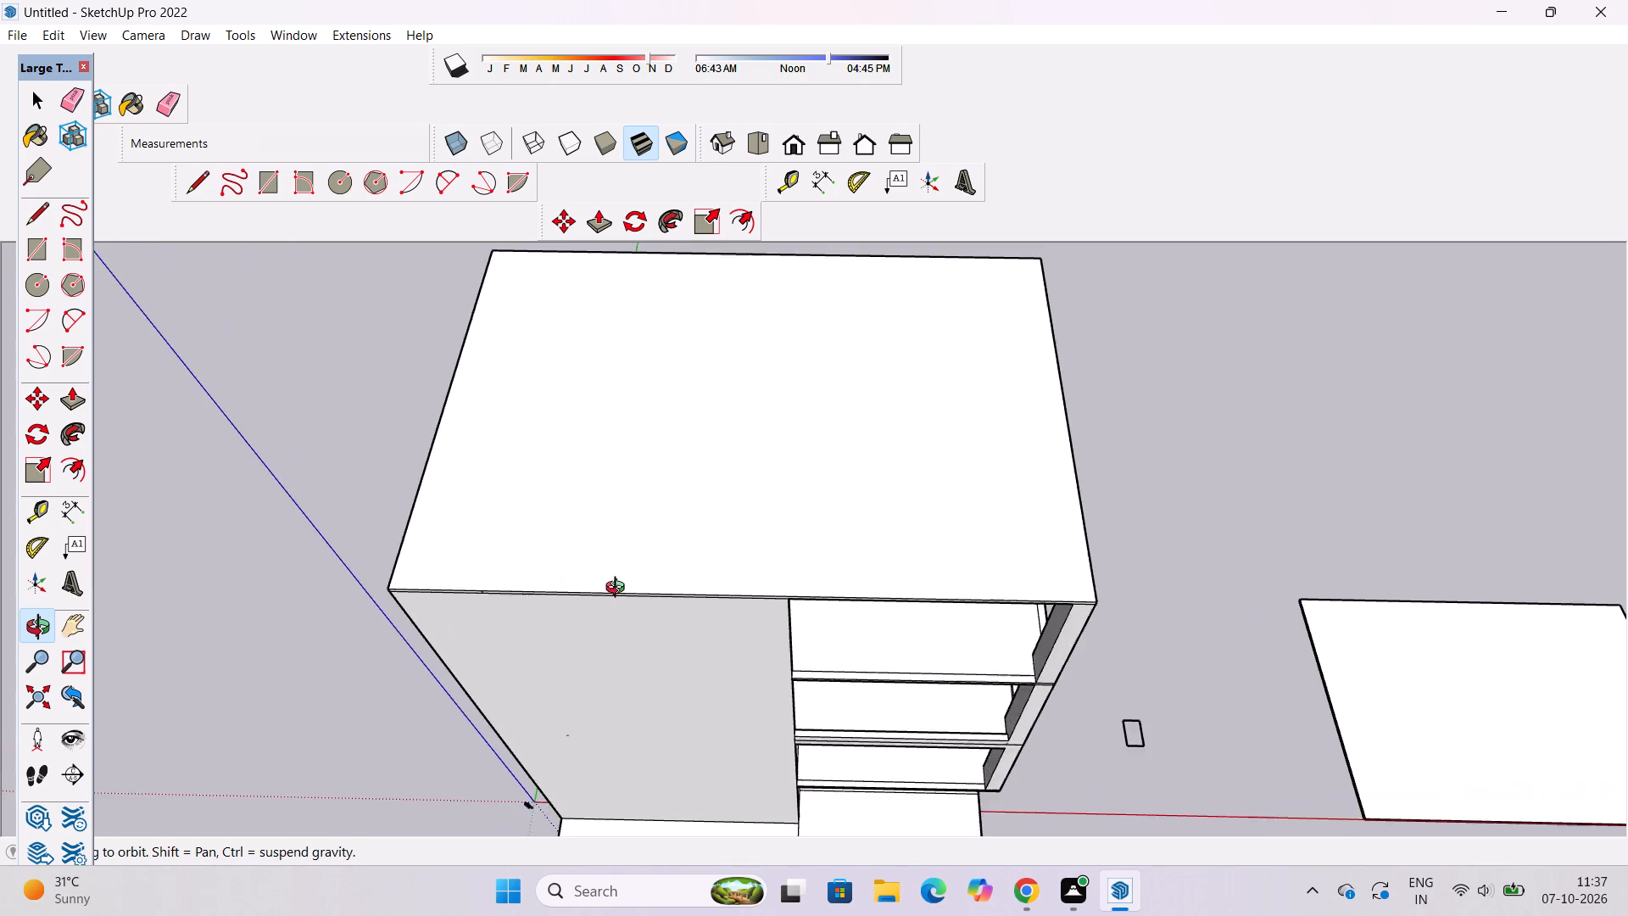
pyautogui.keyDown('shift'); pyautogui.moveTo(619, 589); pyautogui.dragTo(697, 621); pyautogui.keyUp('shift')
pyautogui.press('t')
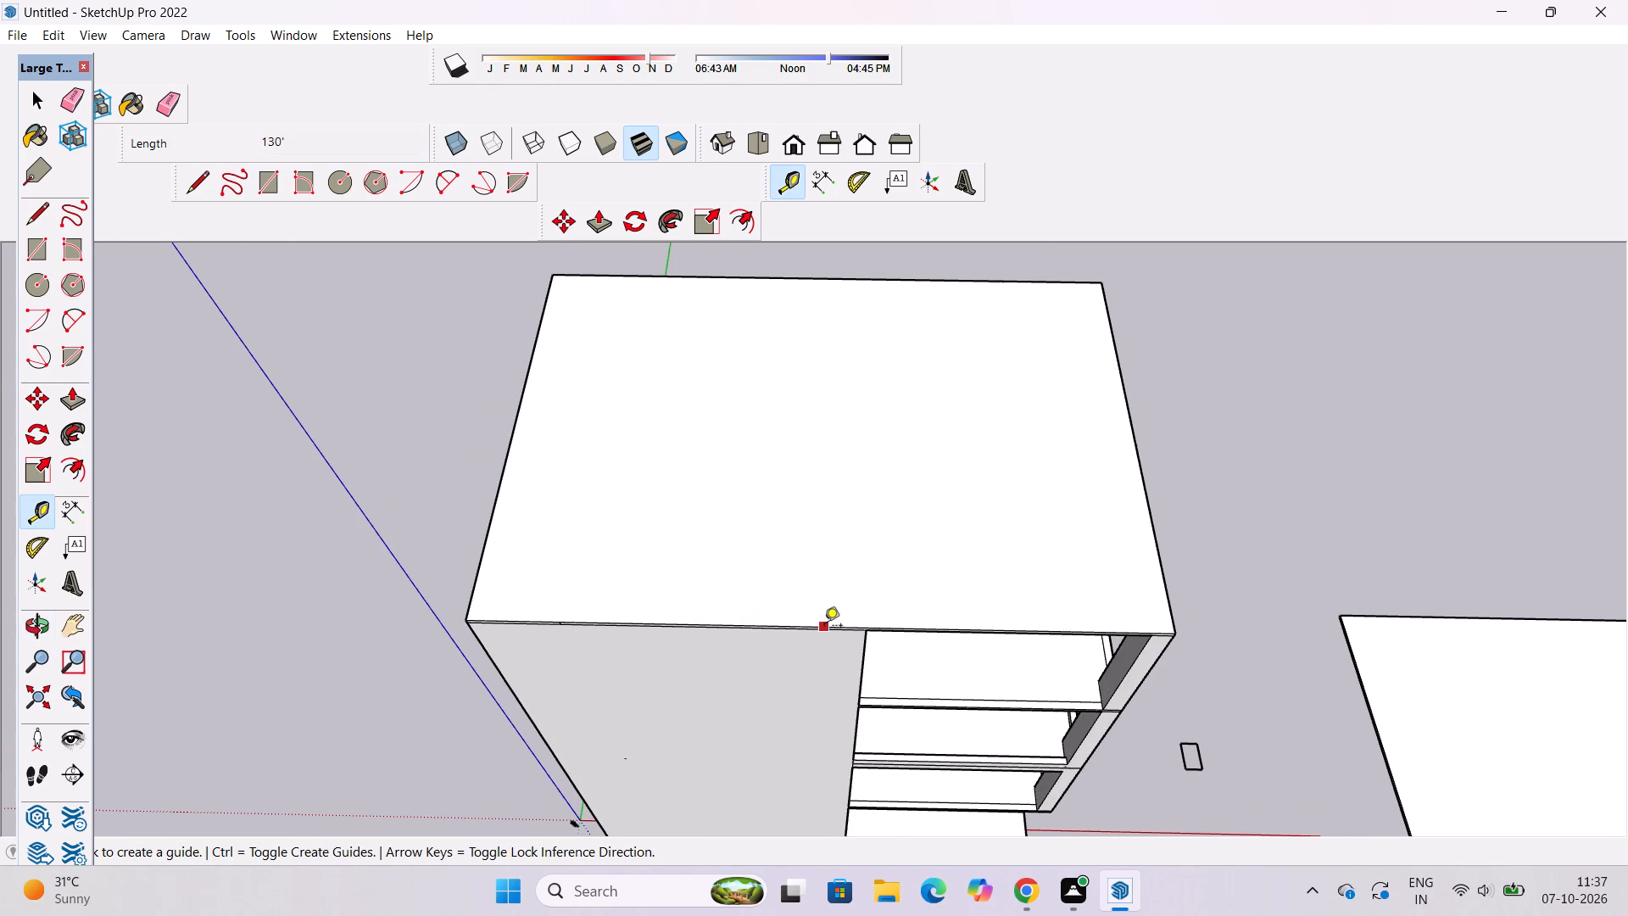
pyautogui.scroll(9, 824, 627)
pyautogui.click(827, 630)
pyautogui.scroll(-5, 820, 547)
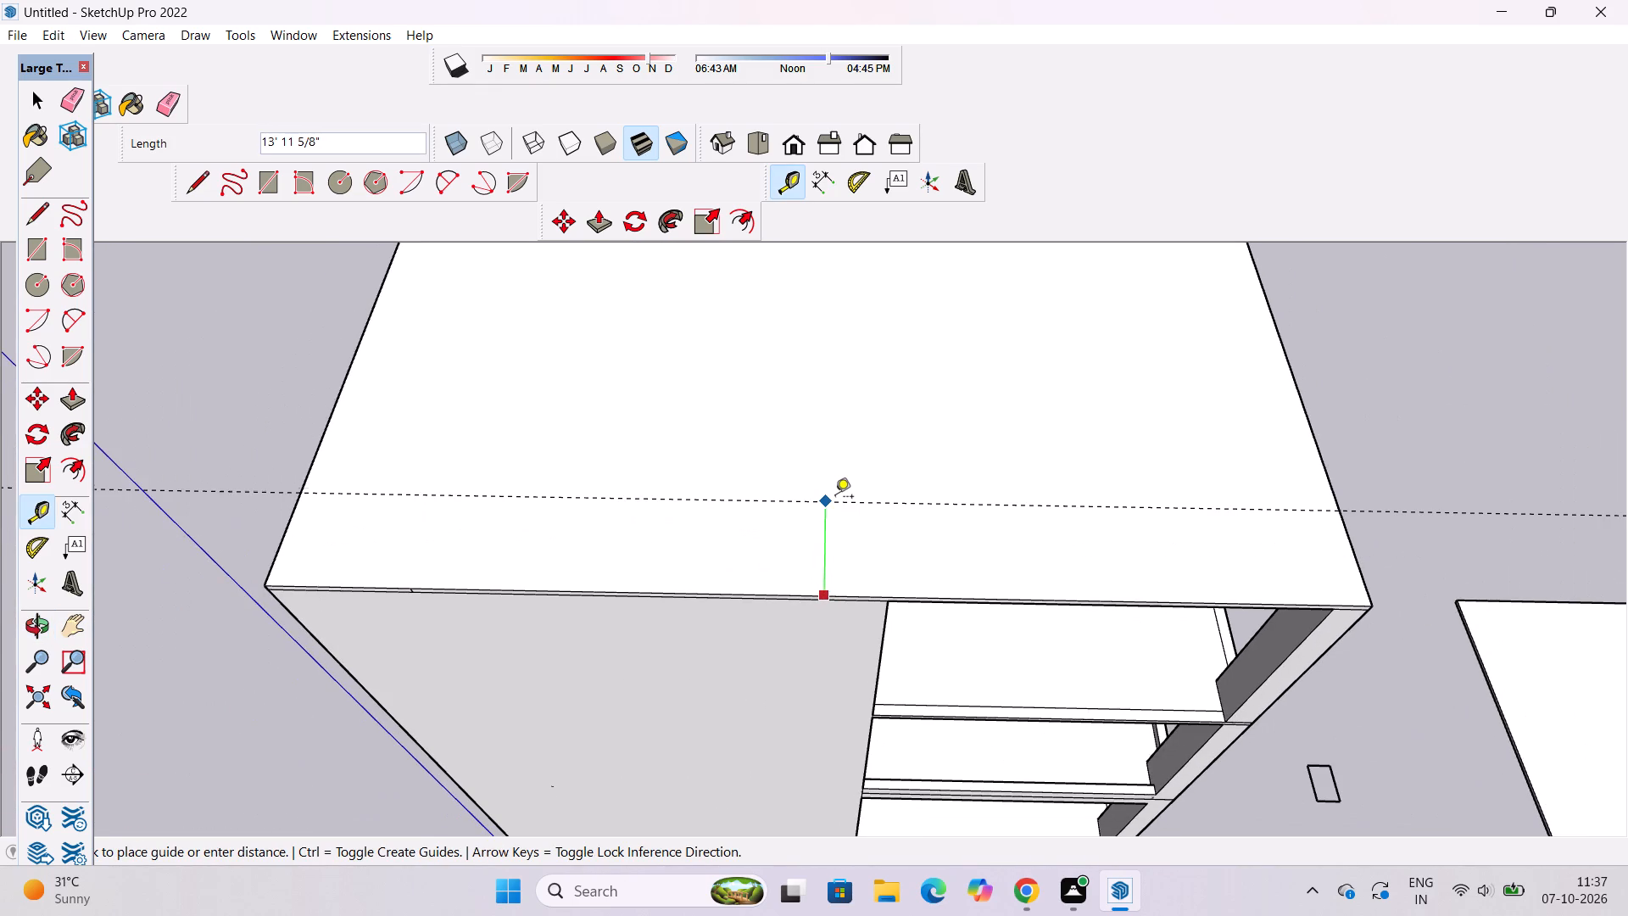
pyautogui.write("2'")
pyautogui.press('Return')
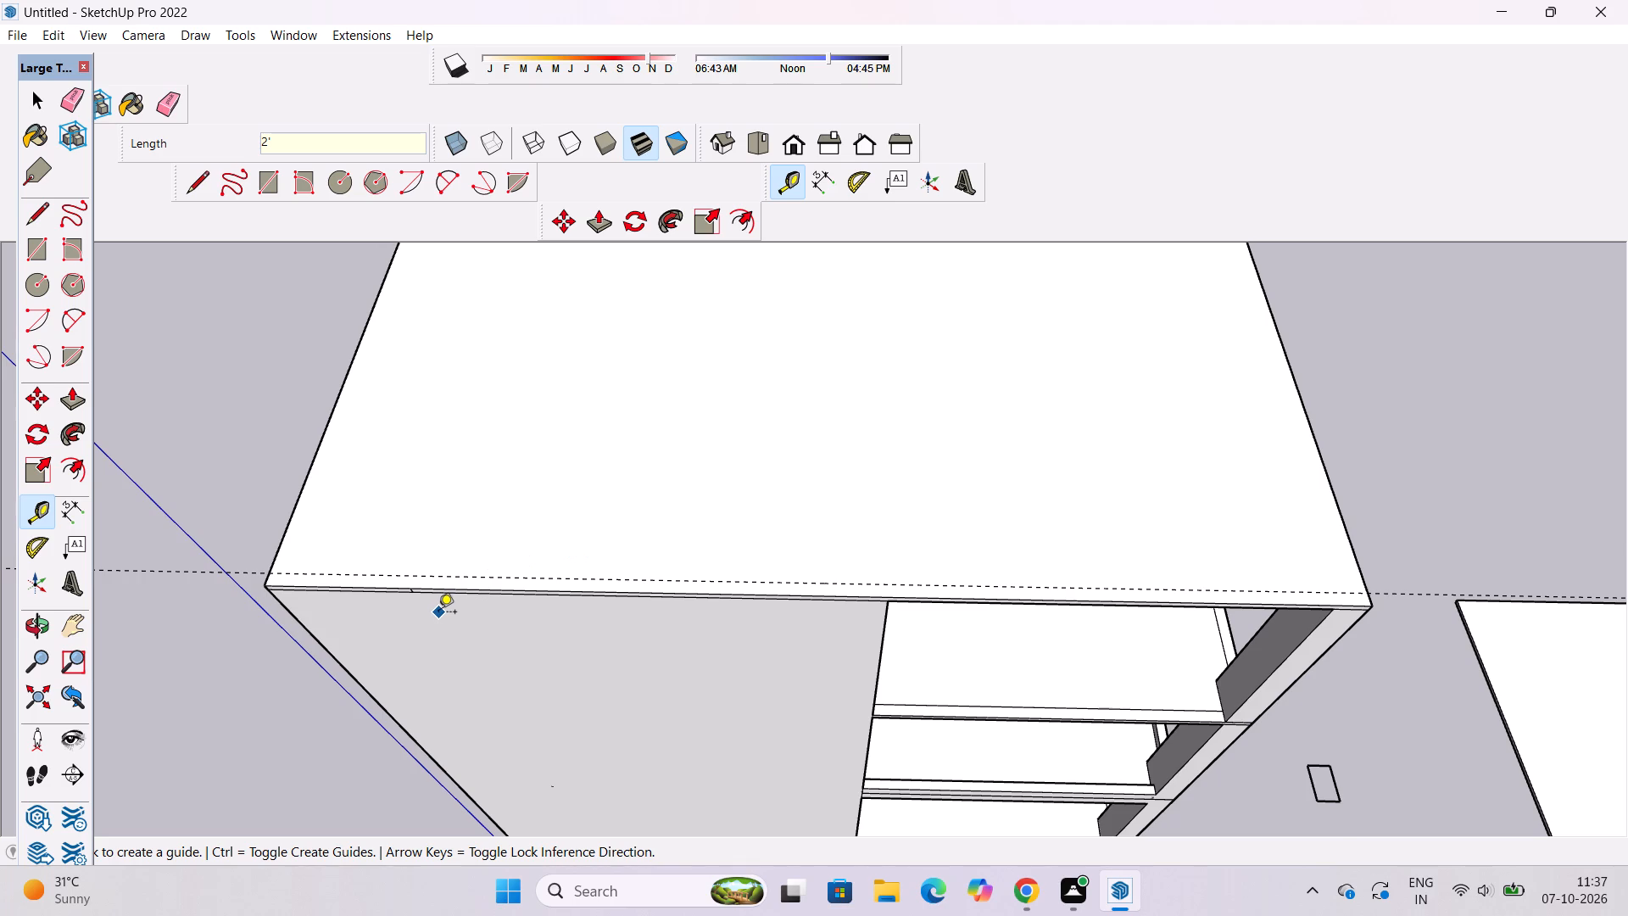
# Place guides 2' inside each of the two roof edges adjoining the first guided edge.
pyautogui.scroll(-4, 438, 613)
pyautogui.click(390, 388)
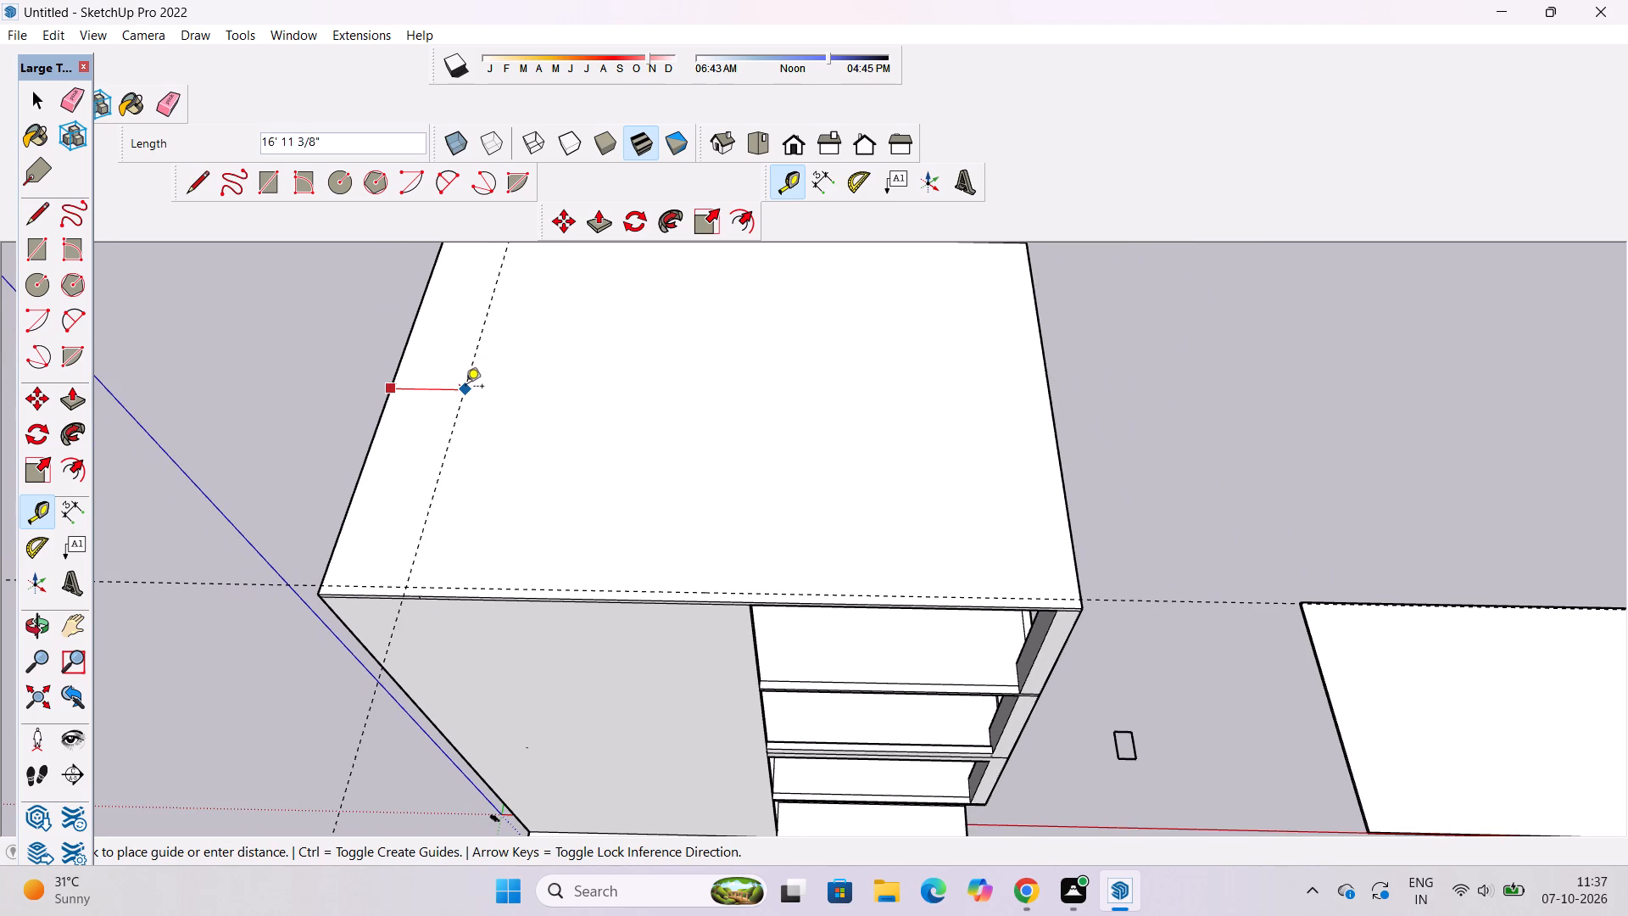
pyautogui.write("2'")
pyautogui.press('Return')
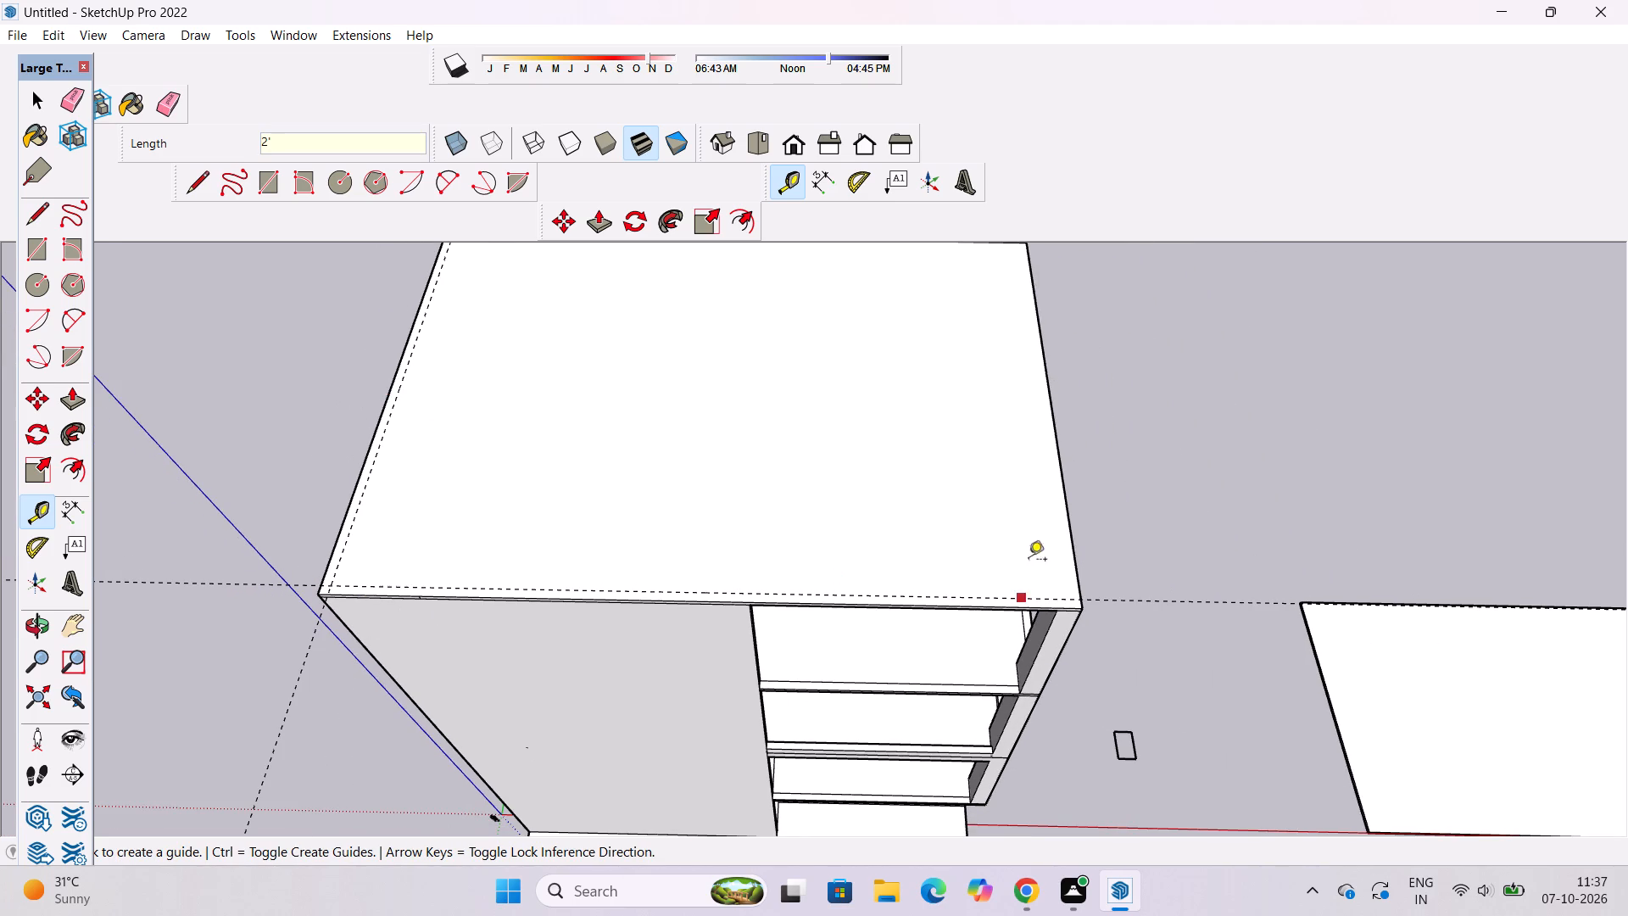
pyautogui.scroll(-5, 906, 581)
pyautogui.scroll(3, 976, 459)
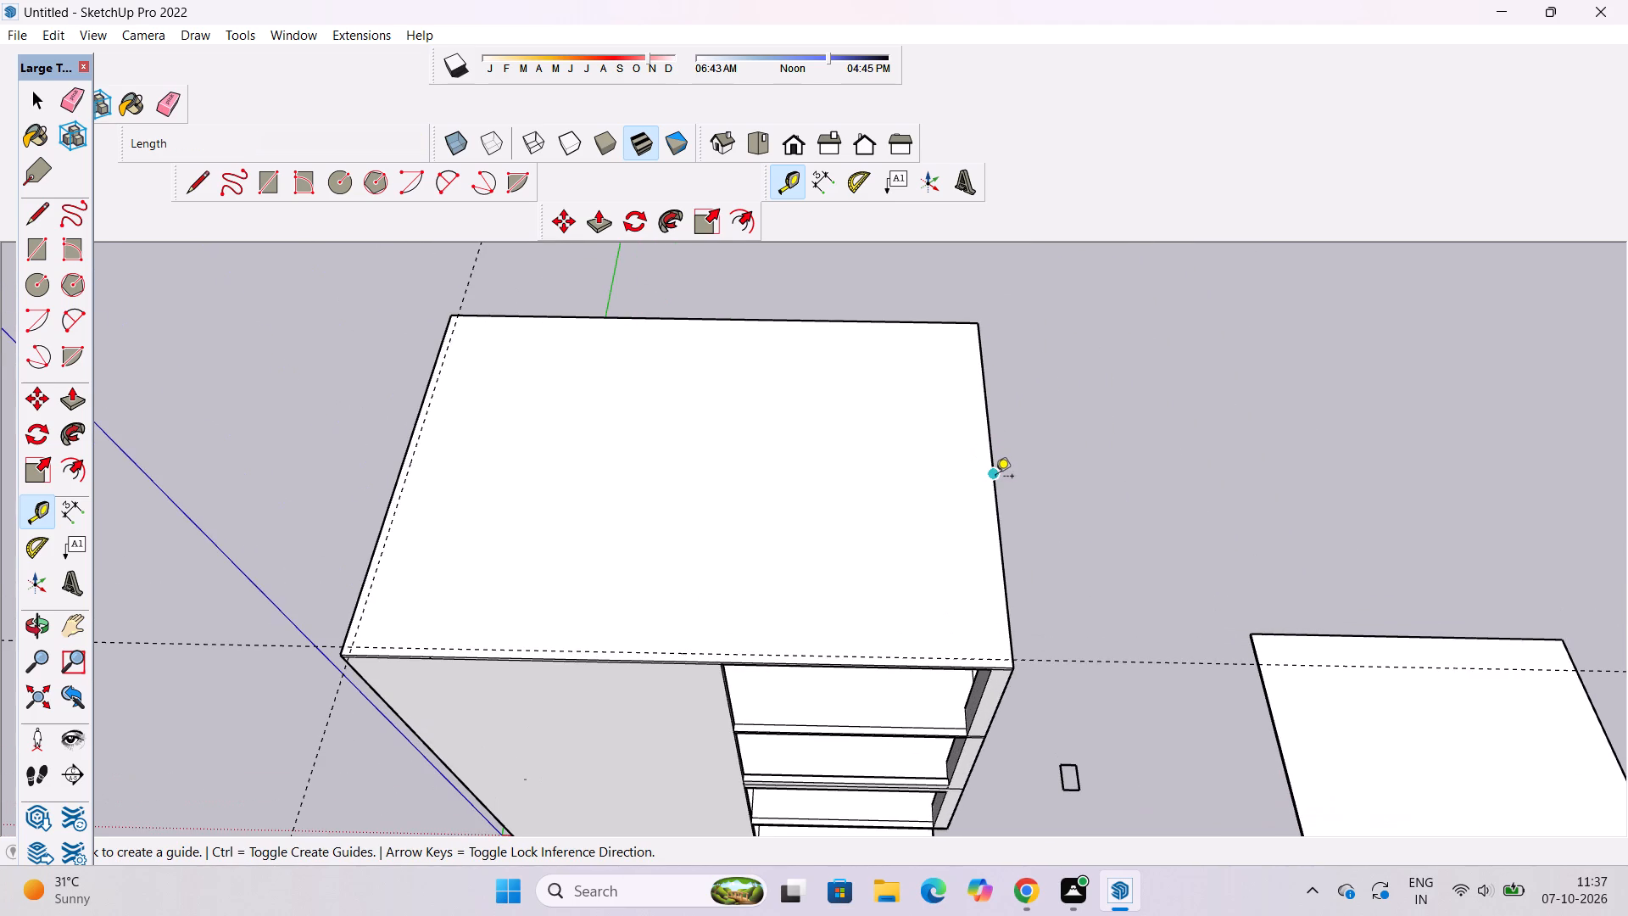
pyautogui.click(995, 473)
pyautogui.write("2'")
pyautogui.press('Return')
# Place a guide 2' inside the remaining roof edge, opposite the first guided edge.
pyautogui.scroll(-2, 736, 612)
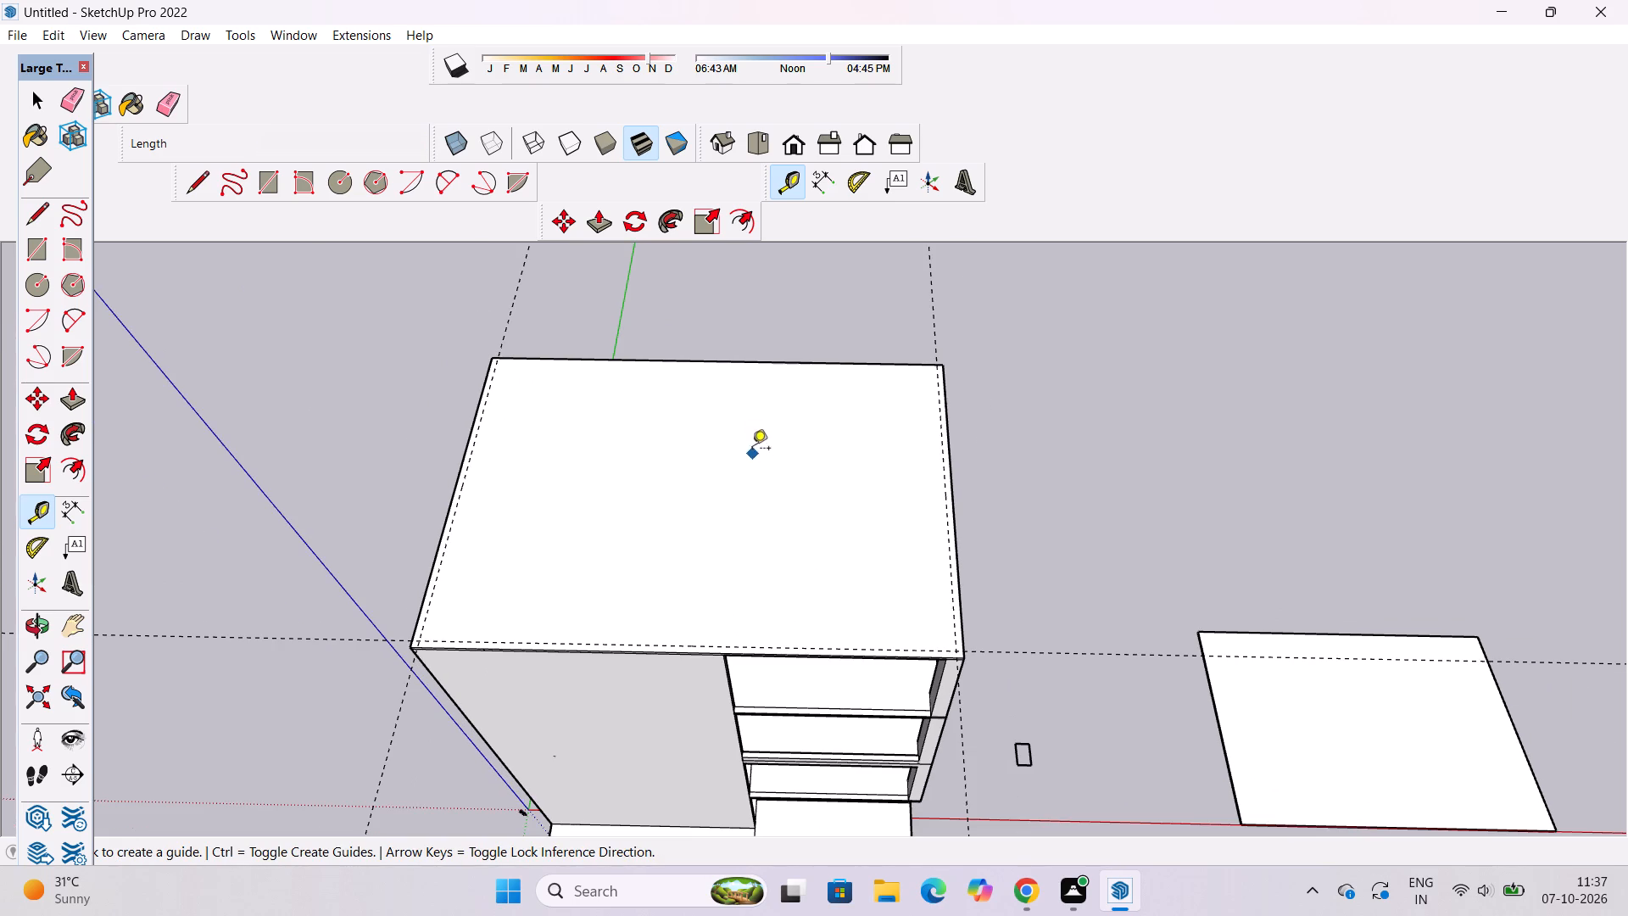
pyautogui.scroll(2, 776, 326)
pyautogui.click(786, 371)
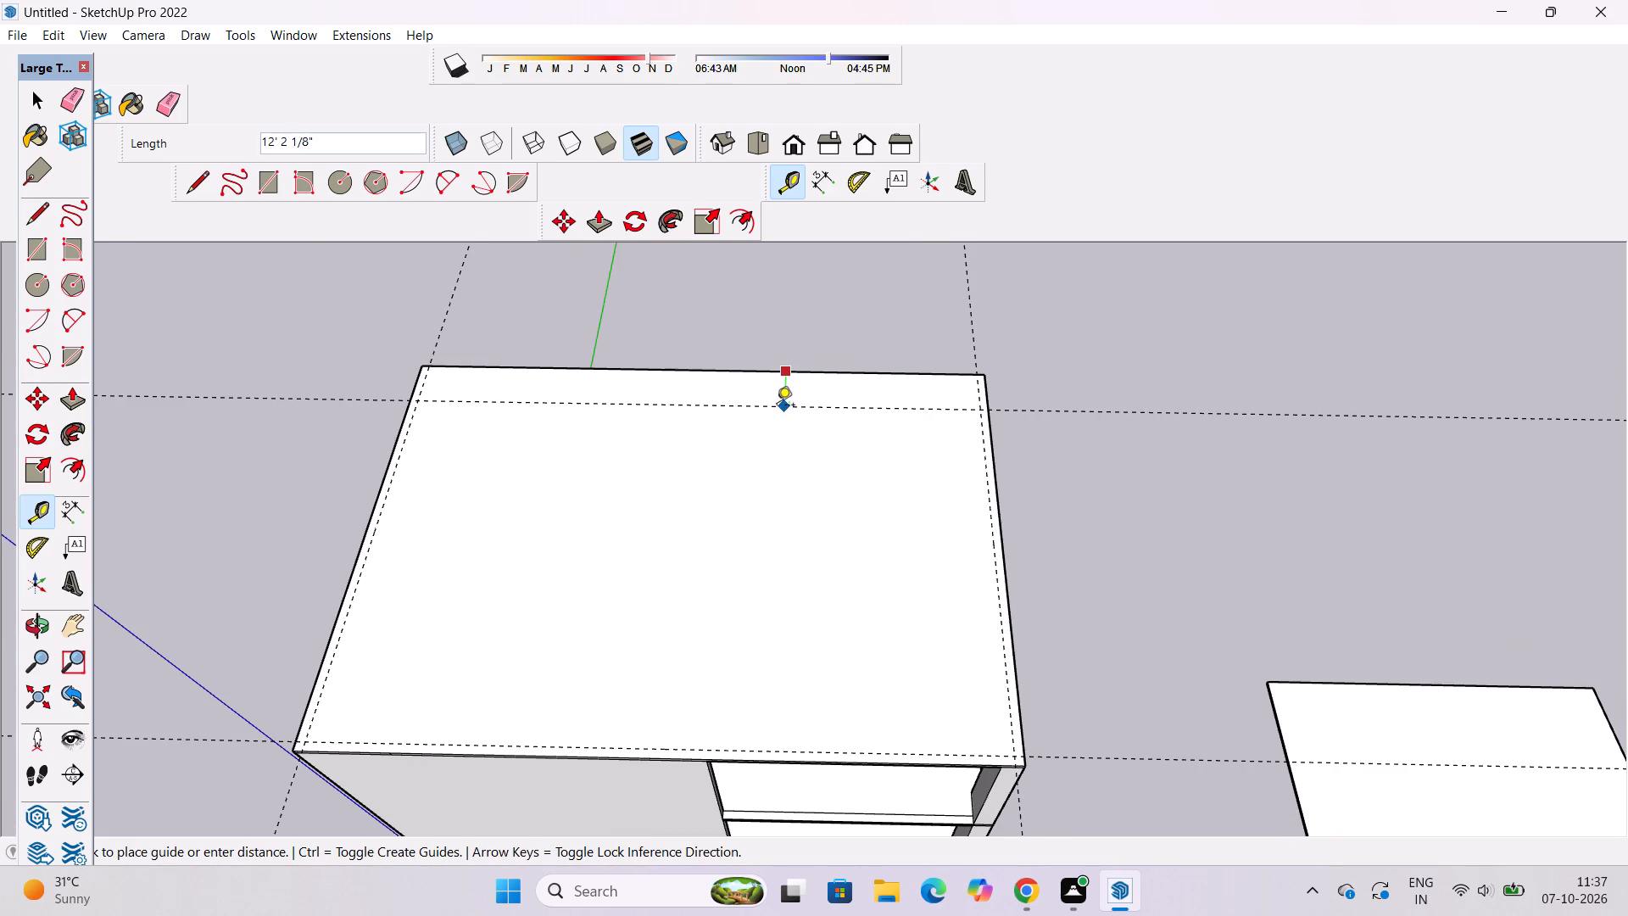
pyautogui.press('2')
pyautogui.press("'")
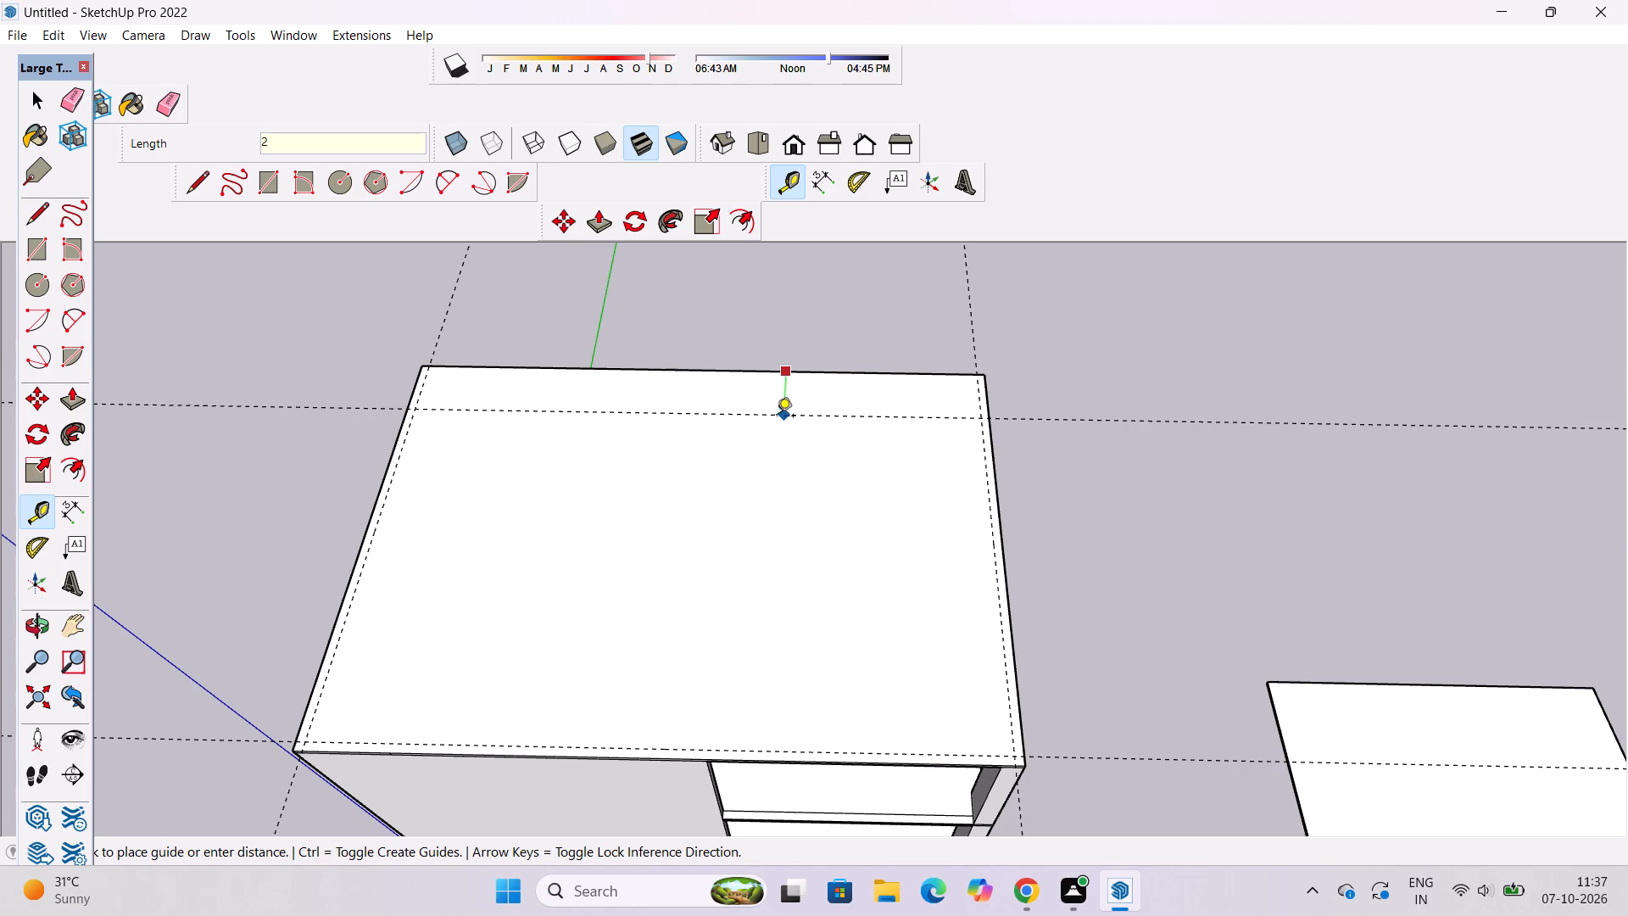
pyautogui.press('Return')
# Draw a 146' by 103' rectangle on the roof slab between opposite intersections of the inset guides.
pyautogui.press('r')
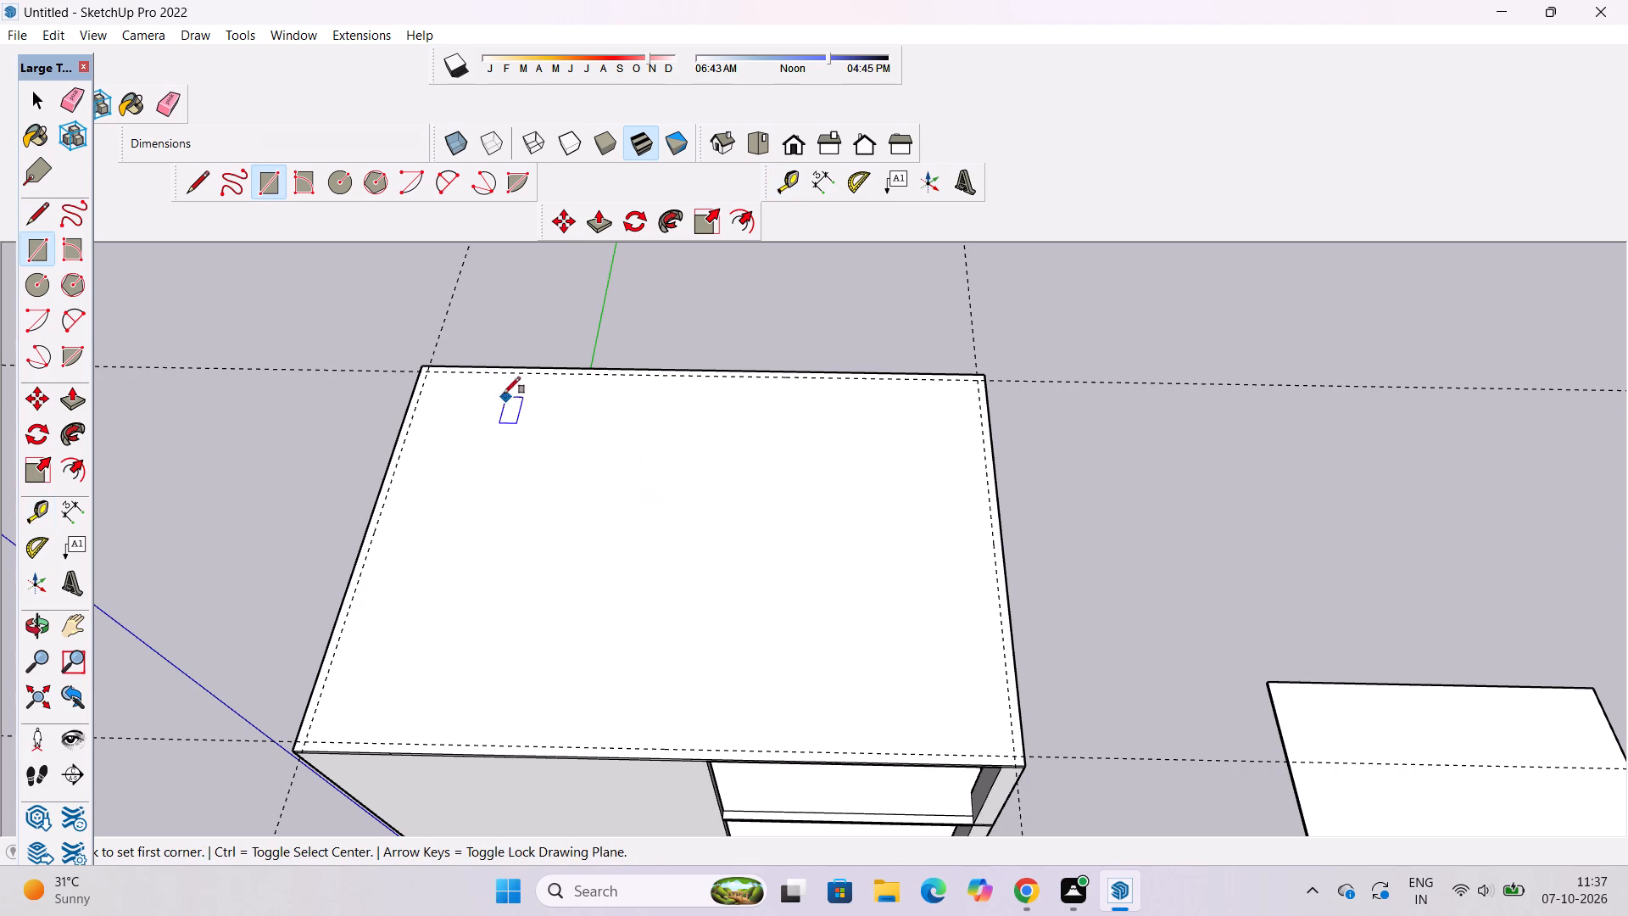
pyautogui.scroll(6, 424, 373)
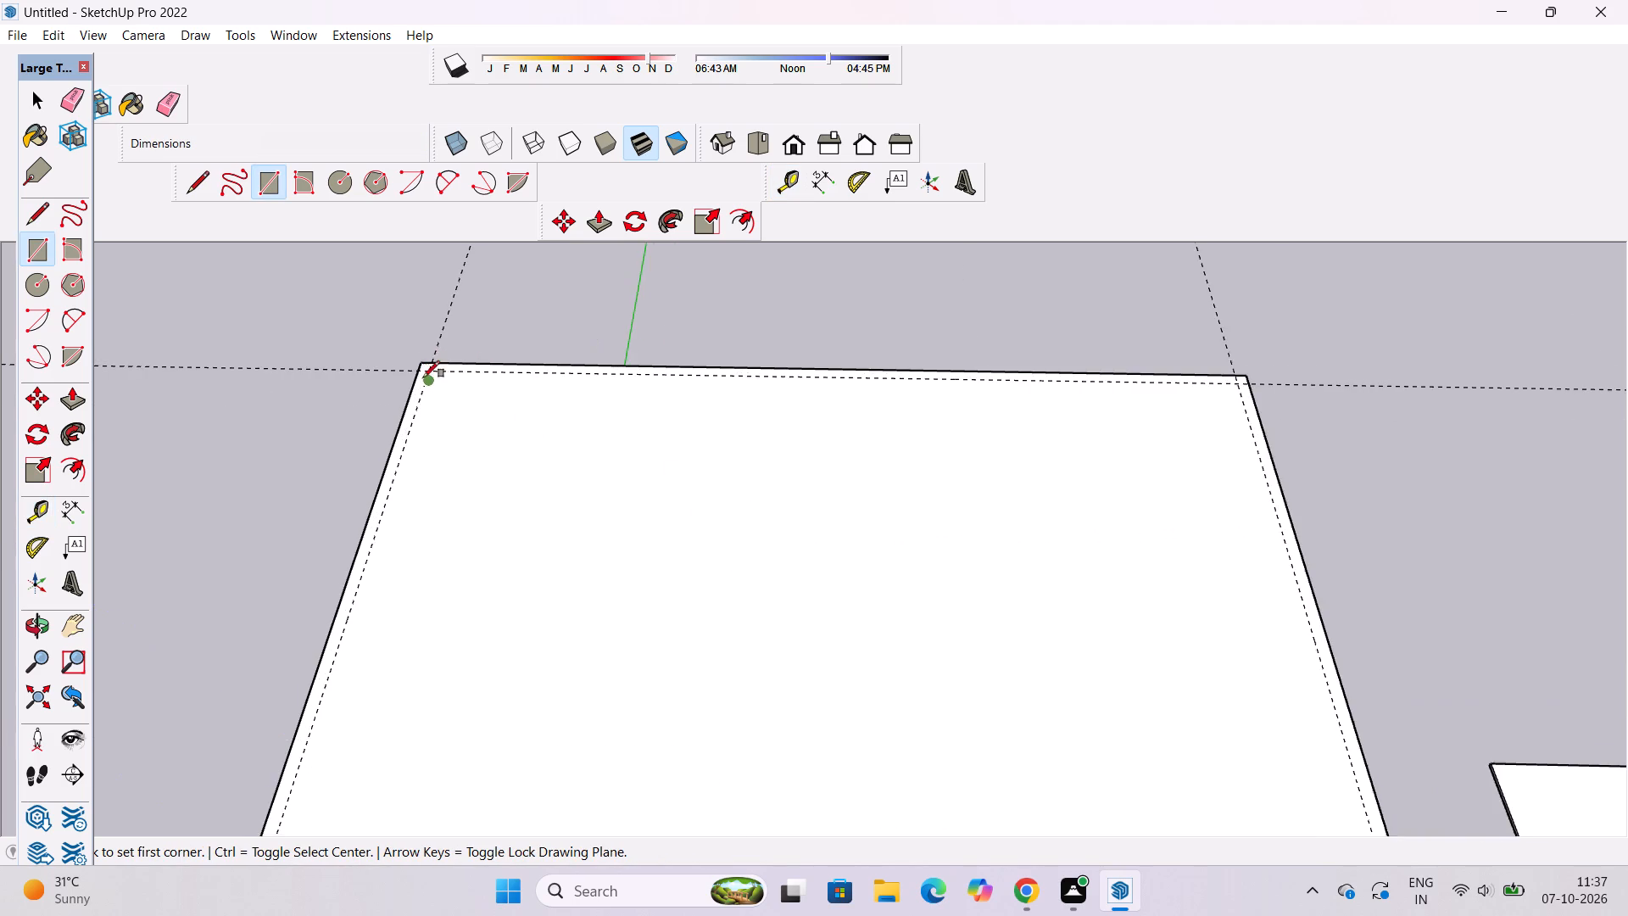
pyautogui.scroll(8, 423, 377)
pyautogui.click(440, 344)
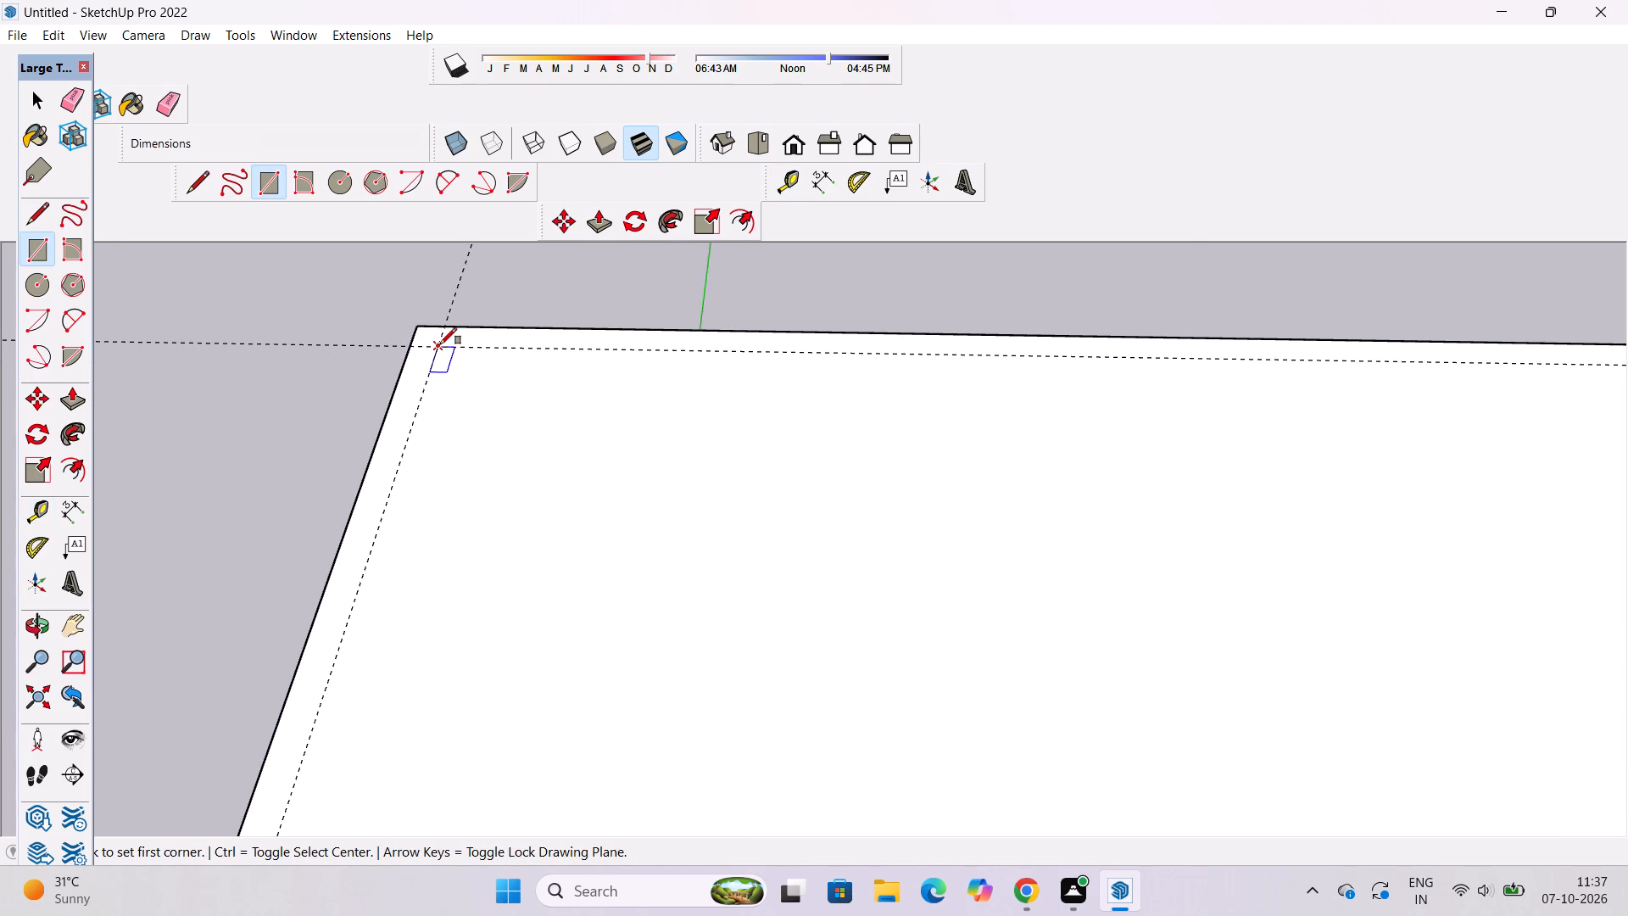
pyautogui.scroll(-15, 440, 344)
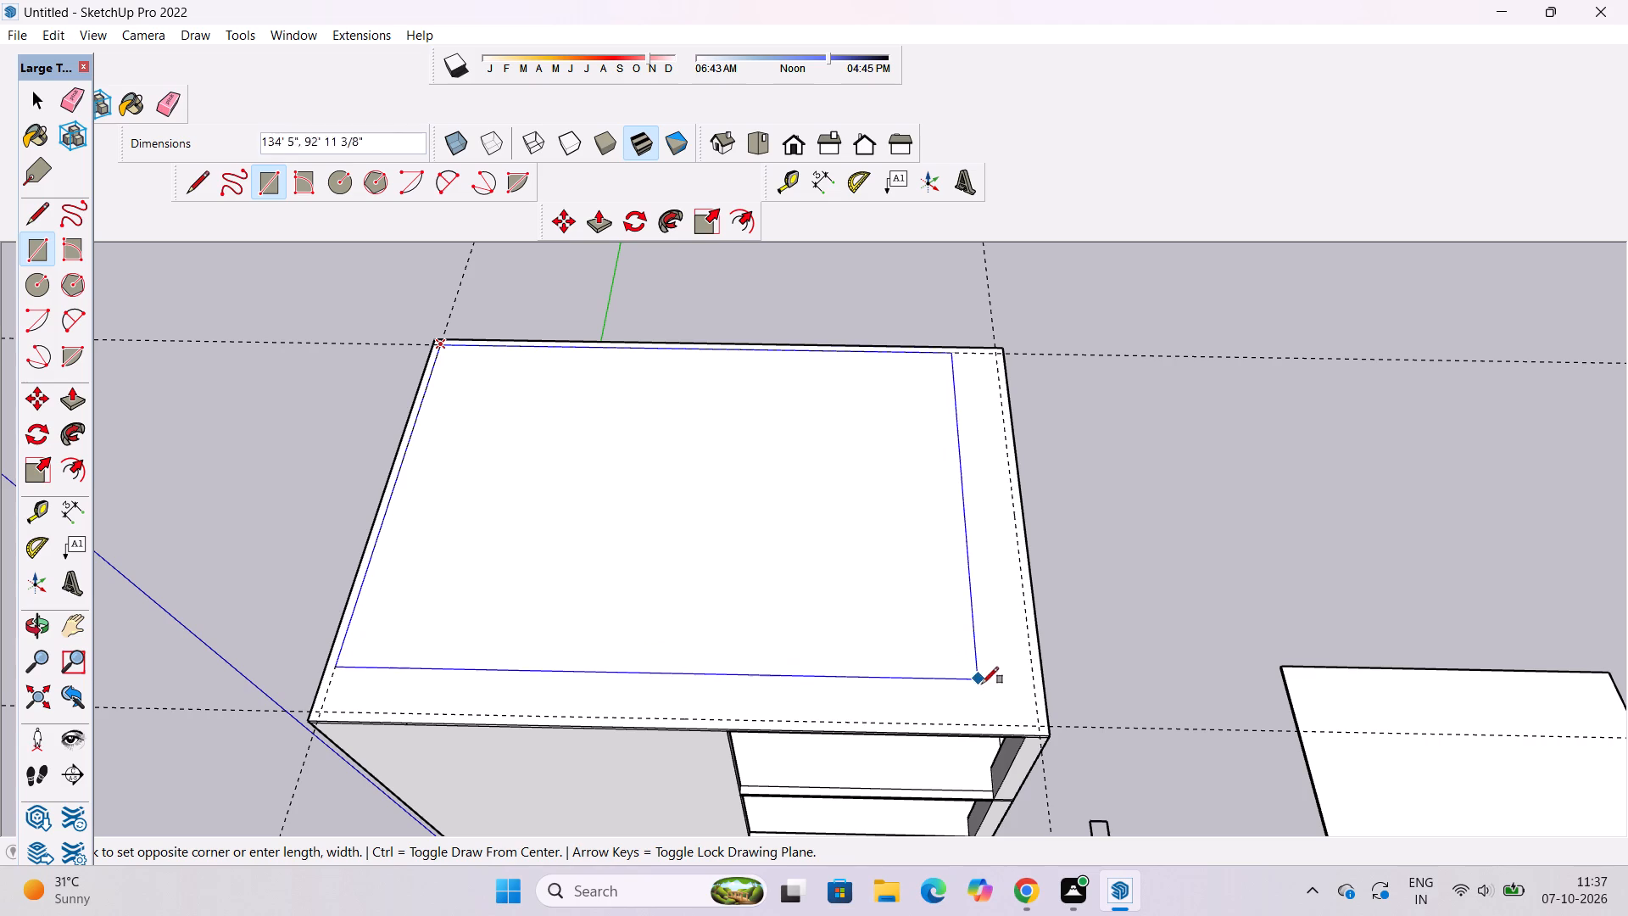
pyautogui.click(1043, 723)
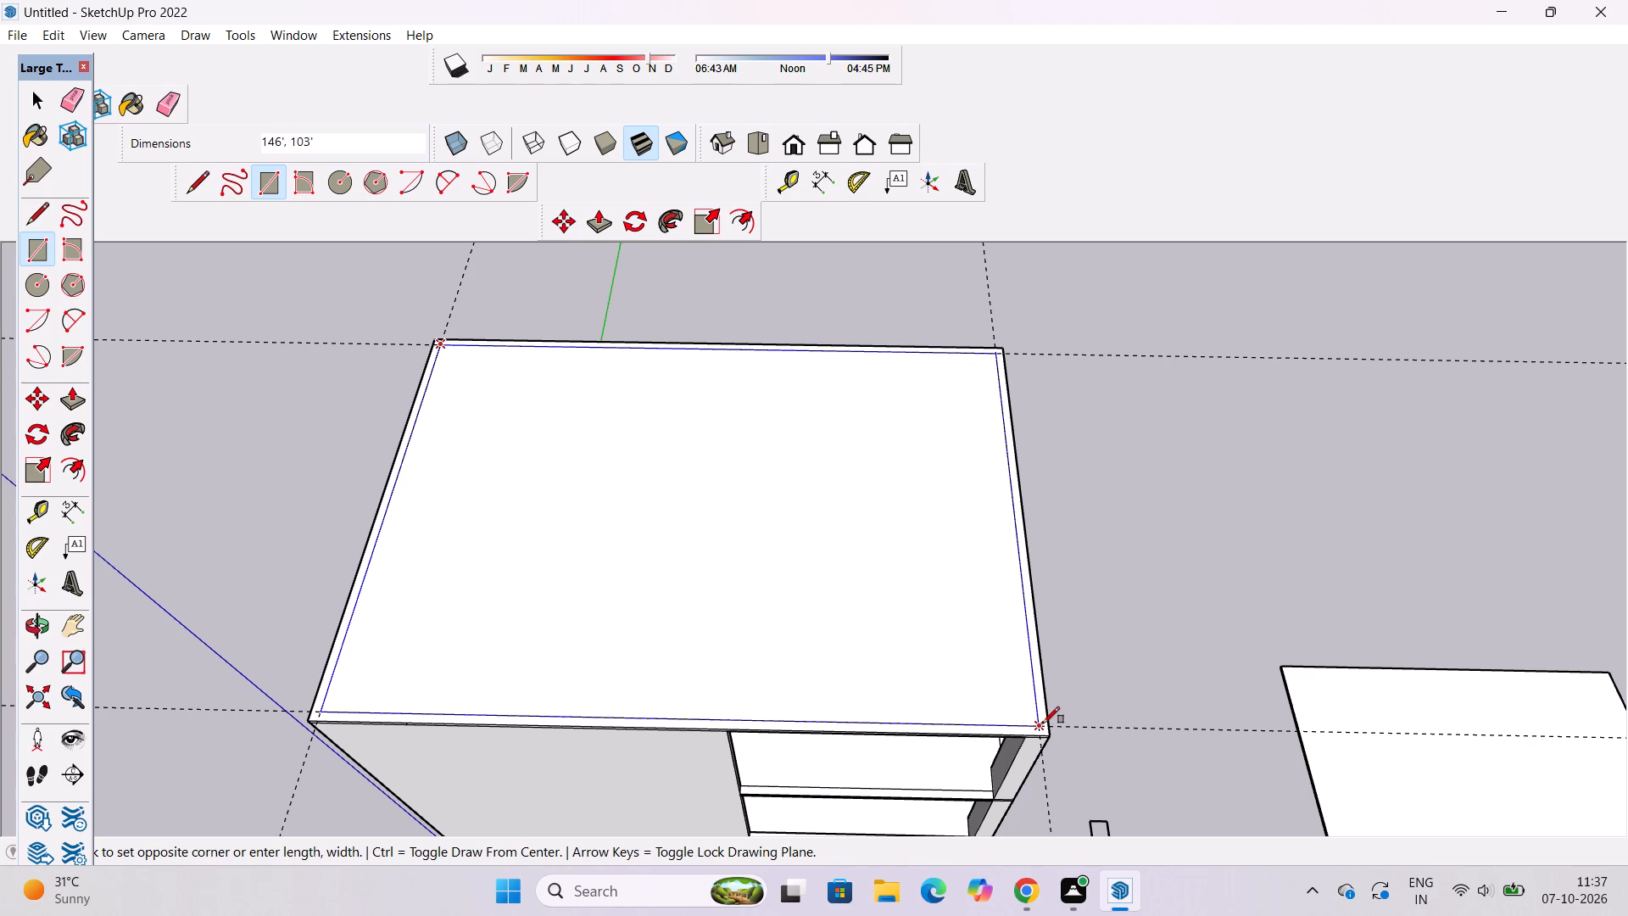
pyautogui.press('space')
# Erase all four construction guides around the roof slab.
pyautogui.write('v')
pyautogui.press('e')
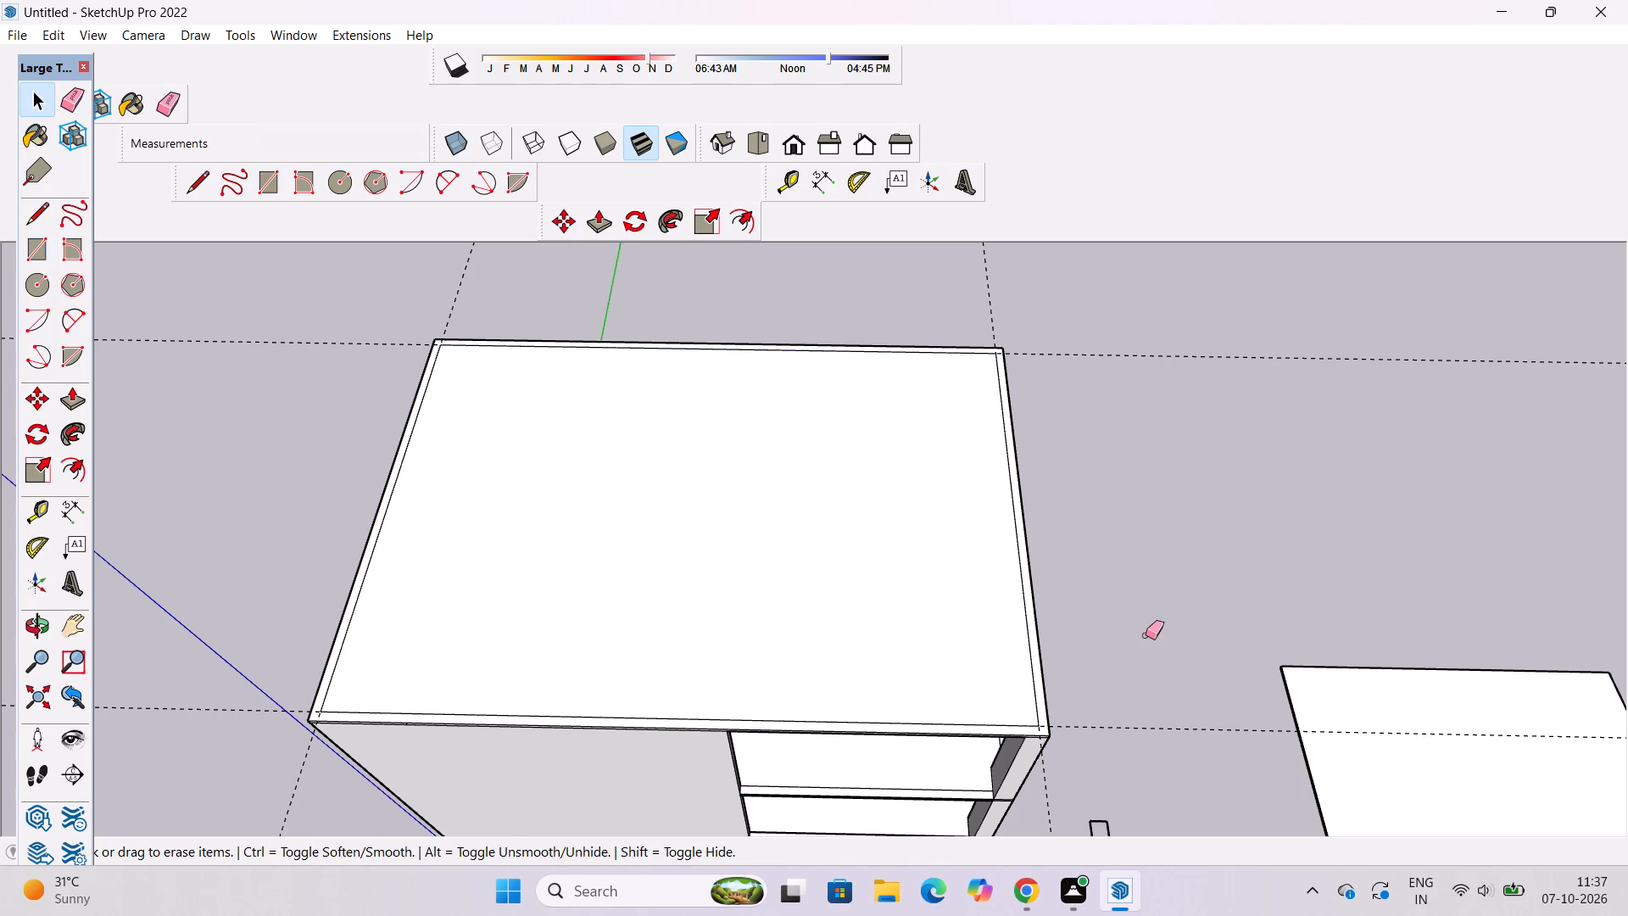
pyautogui.moveTo(1179, 684); pyautogui.dragTo(1170, 743)
pyautogui.moveTo(1059, 316); pyautogui.dragTo(1067, 367)
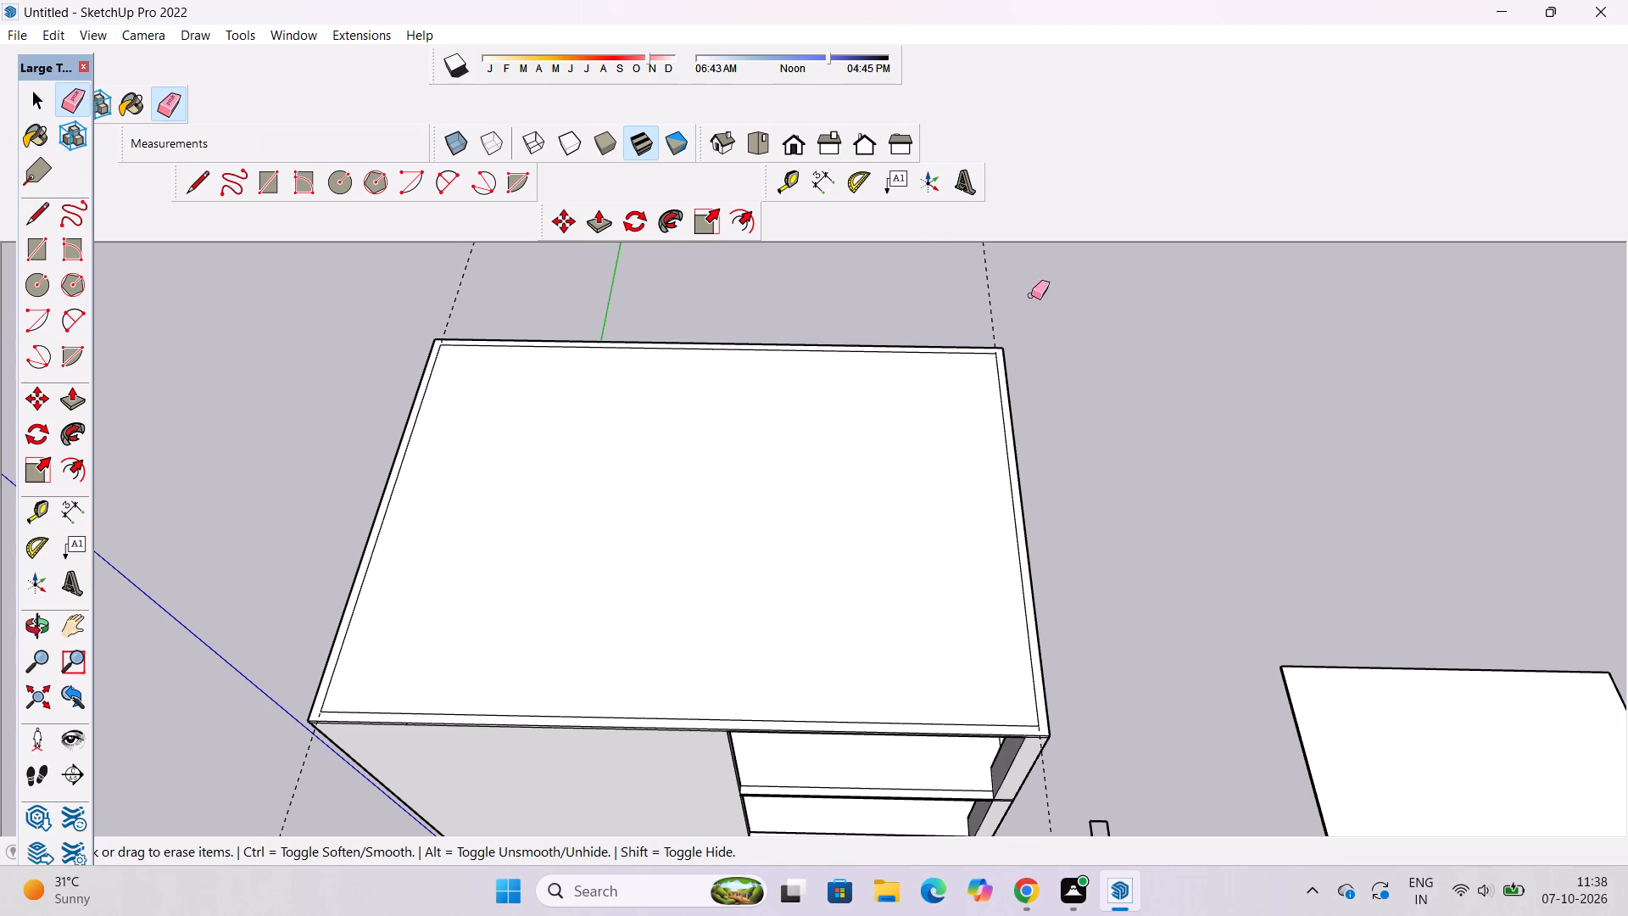
pyautogui.moveTo(1008, 293); pyautogui.dragTo(959, 304)
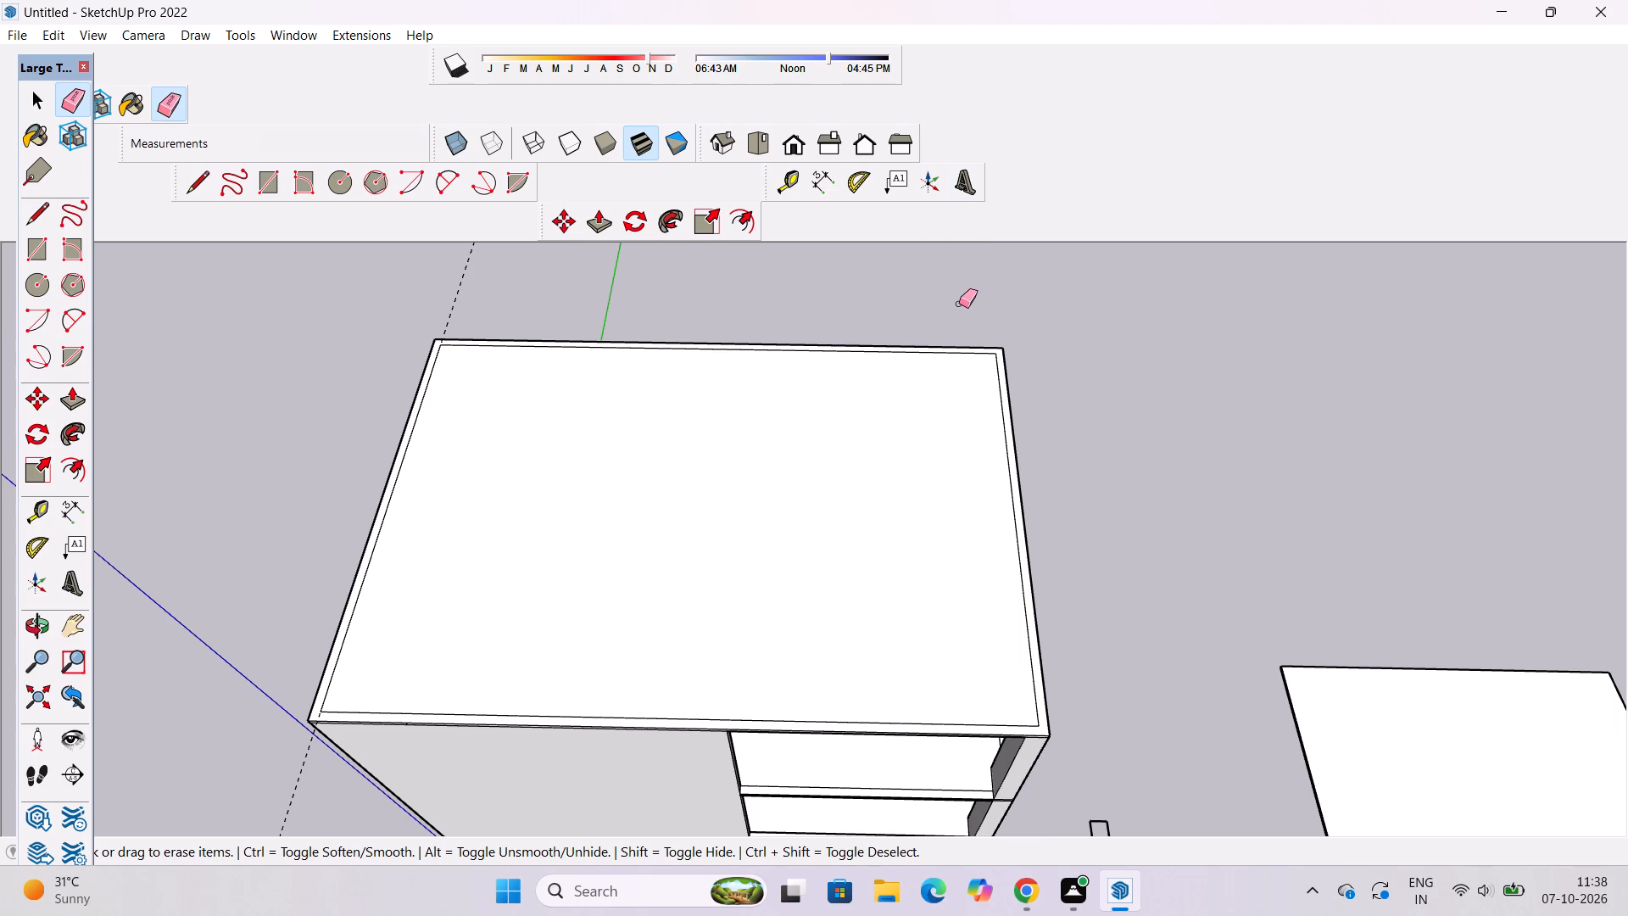
pyautogui.click(504, 283)
pyautogui.moveTo(489, 288); pyautogui.dragTo(443, 295)
pyautogui.press('space')
# Examine the whole building from around its solid wall and stacked balcony openings.
pyautogui.press('o')
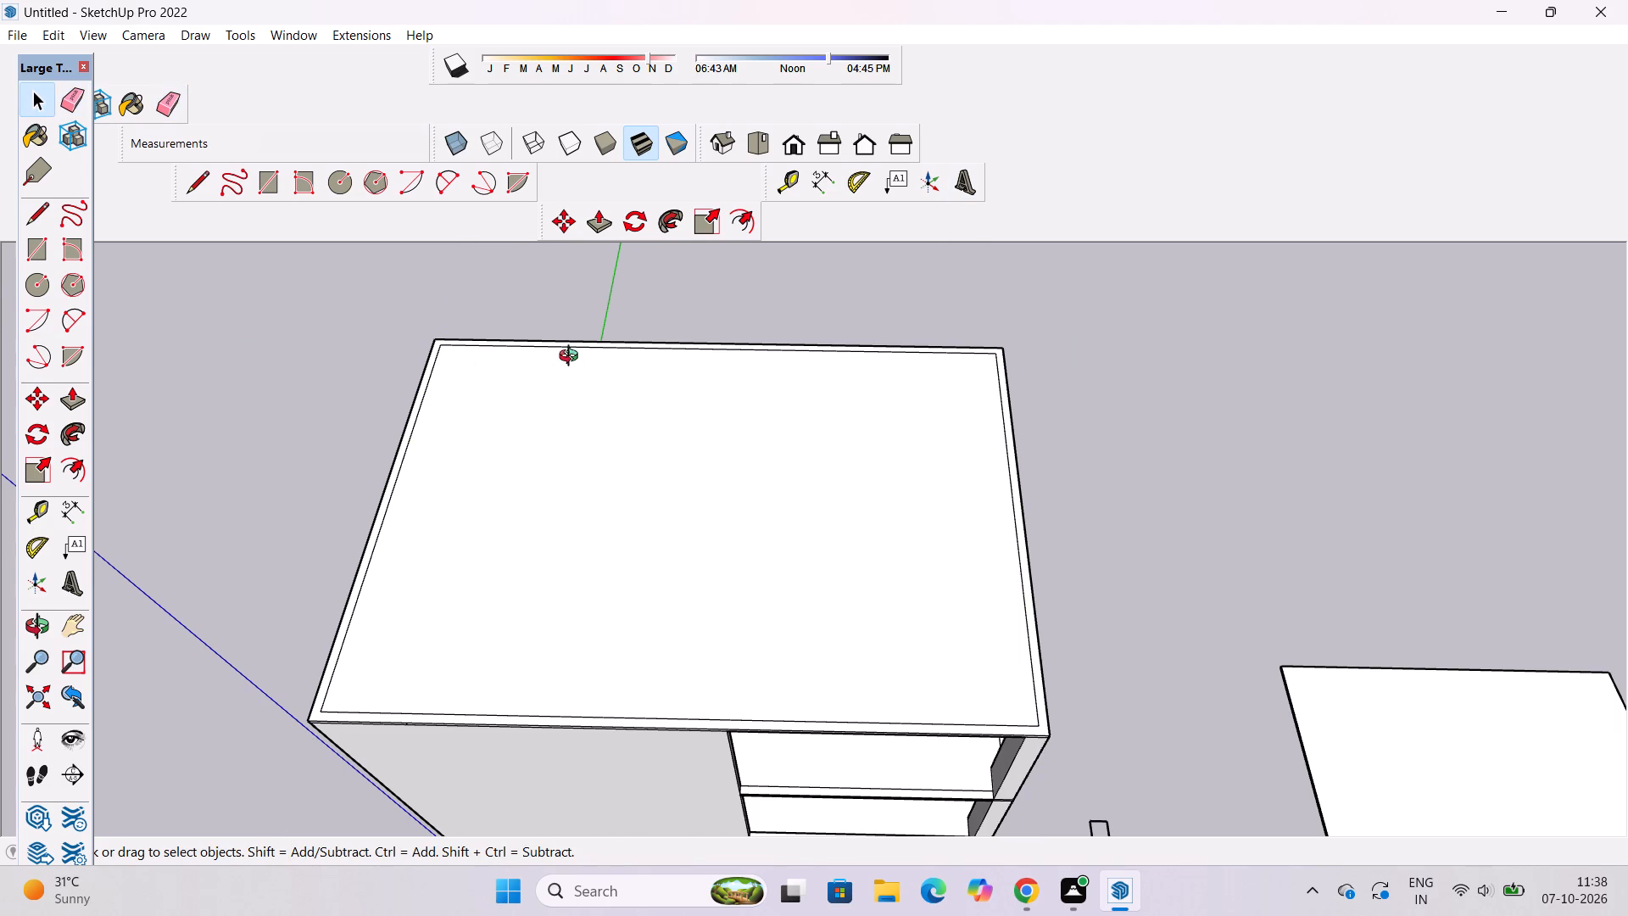
pyautogui.scroll(-6, 574, 355)
pyautogui.moveTo(587, 470); pyautogui.dragTo(610, 338)
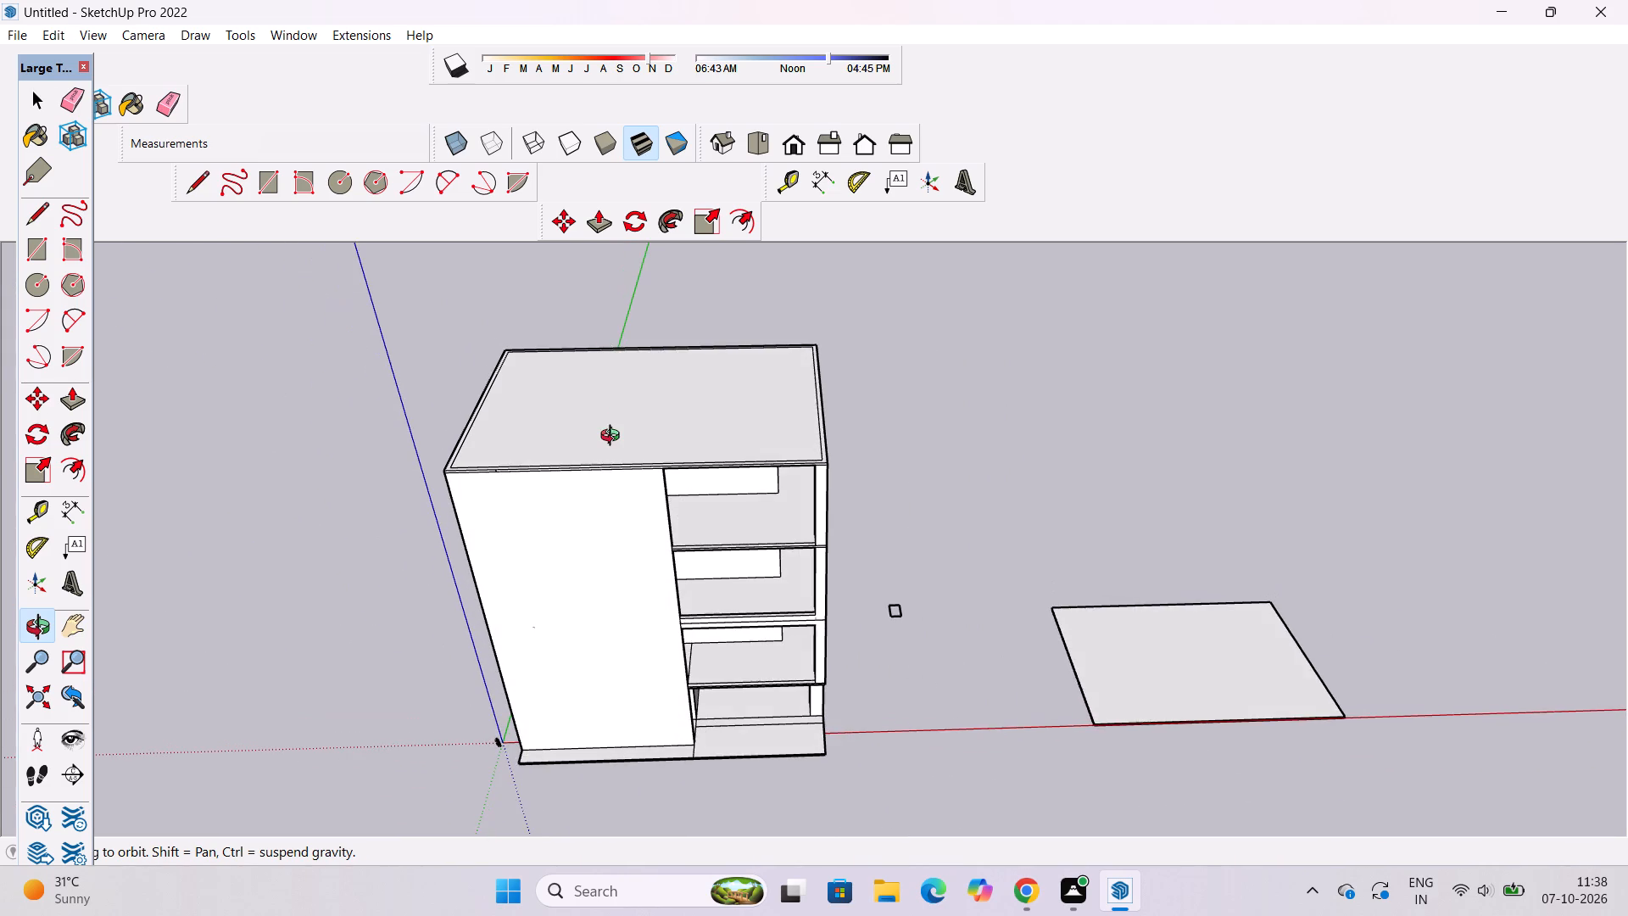
pyautogui.scroll(-1, 614, 438)
pyautogui.moveTo(697, 562); pyautogui.dragTo(713, 418)
pyautogui.moveTo(741, 438); pyautogui.dragTo(741, 520)
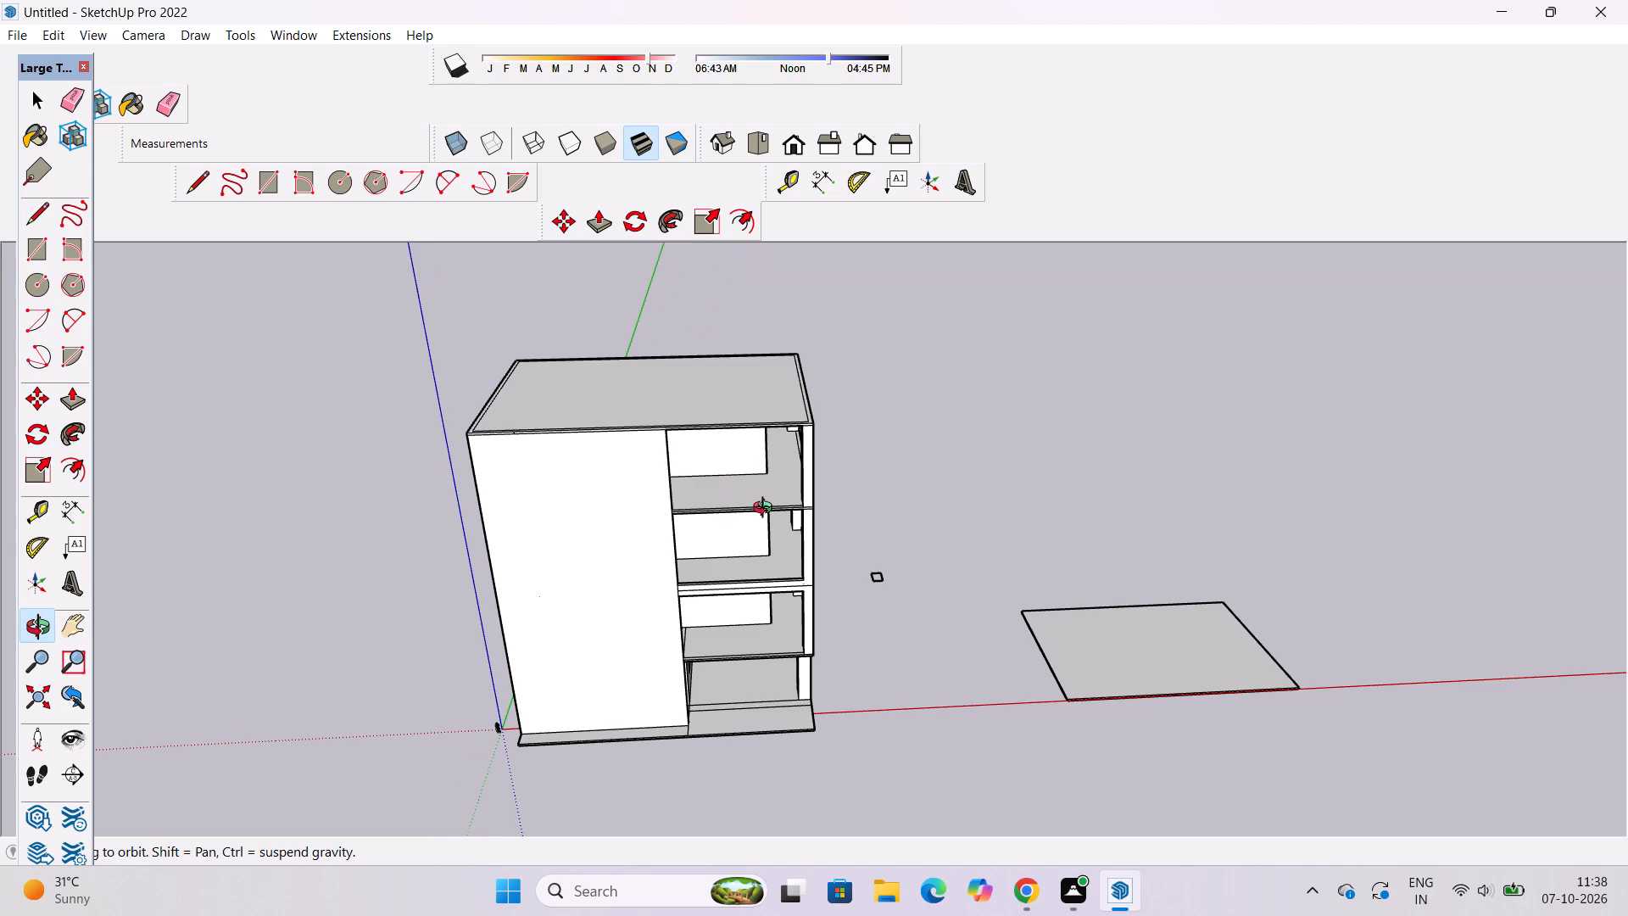
pyautogui.scroll(-2, 745, 545)
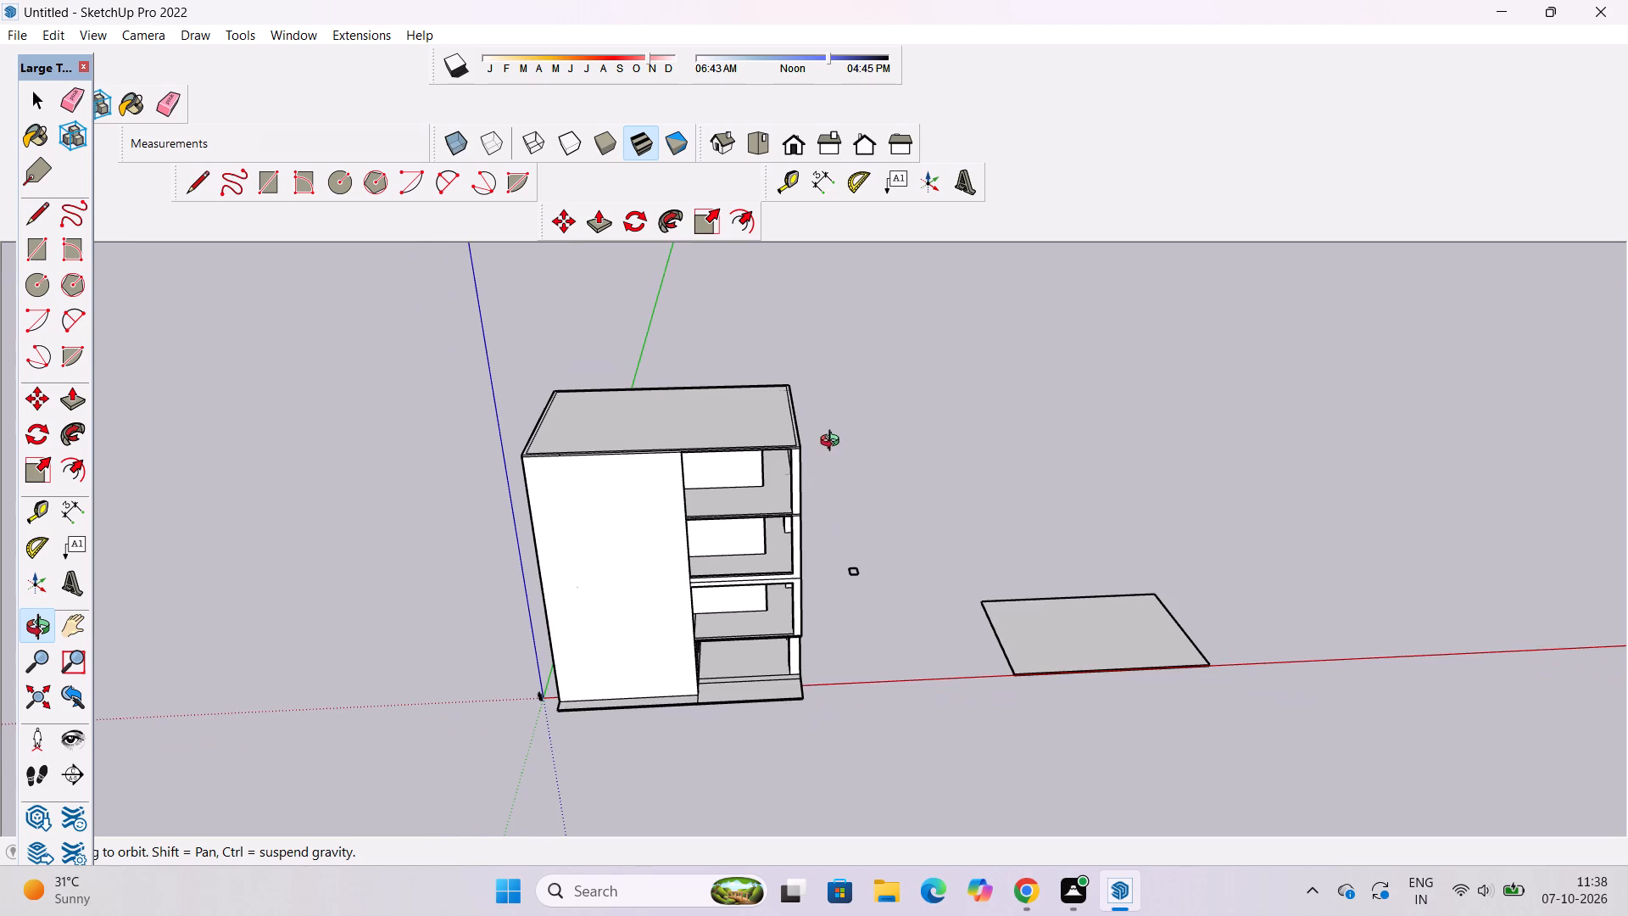
pyautogui.scroll(2, 786, 516)
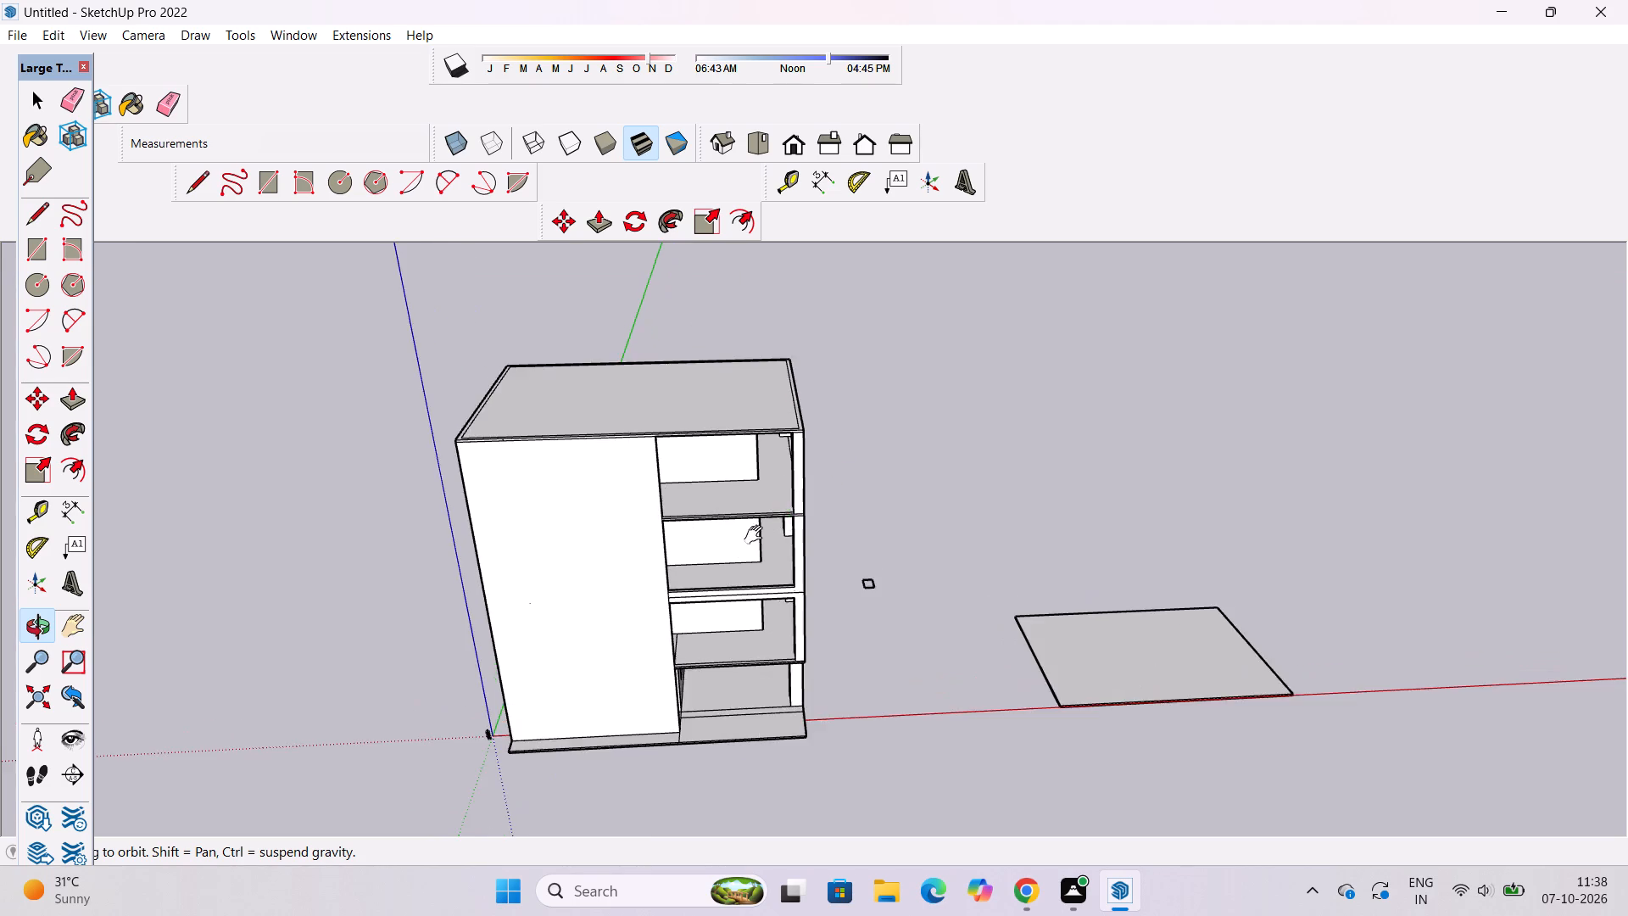
pyautogui.keyDown('shift'); pyautogui.moveTo(771, 538); pyautogui.dragTo(861, 538); pyautogui.keyUp('shift')
pyautogui.moveTo(855, 546); pyautogui.dragTo(789, 606)
# Draw a short line from the inset outline's corner above the balcony openings' corner column straight across to the roof slab's outer edge.
pyautogui.scroll(7, 865, 491)
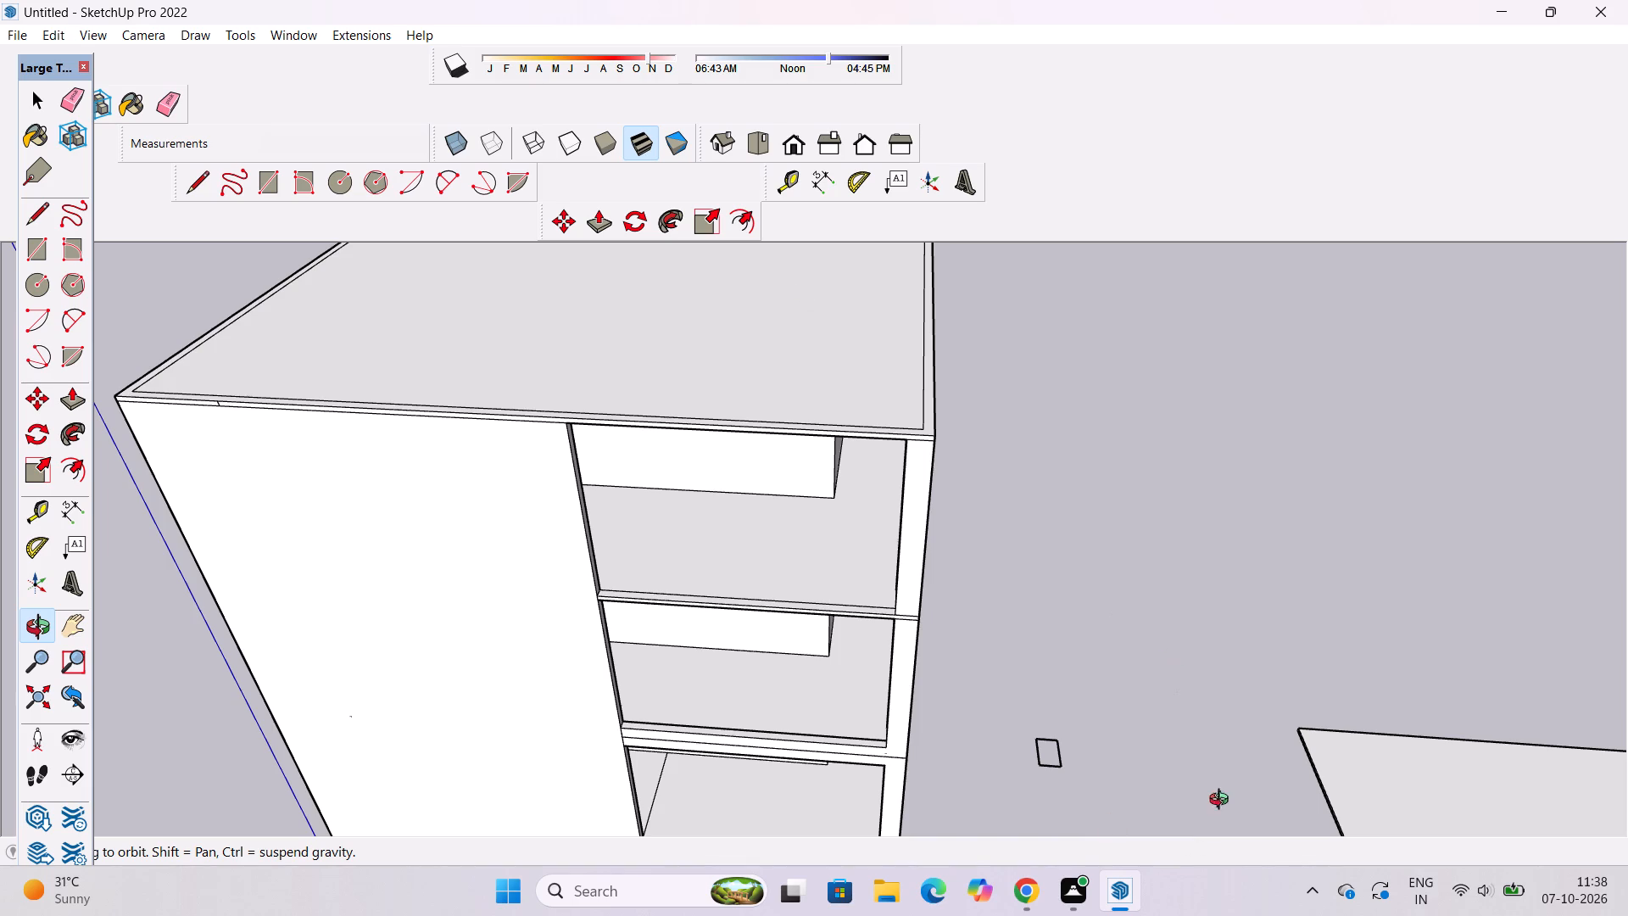
pyautogui.scroll(-5, 1012, 730)
pyautogui.keyDown('shift'); pyautogui.moveTo(1001, 747); pyautogui.dragTo(1045, 856); pyautogui.keyUp('shift')
pyautogui.scroll(4, 1057, 729)
pyautogui.moveTo(754, 852); pyautogui.dragTo(843, 824)
pyautogui.scroll(2, 903, 707)
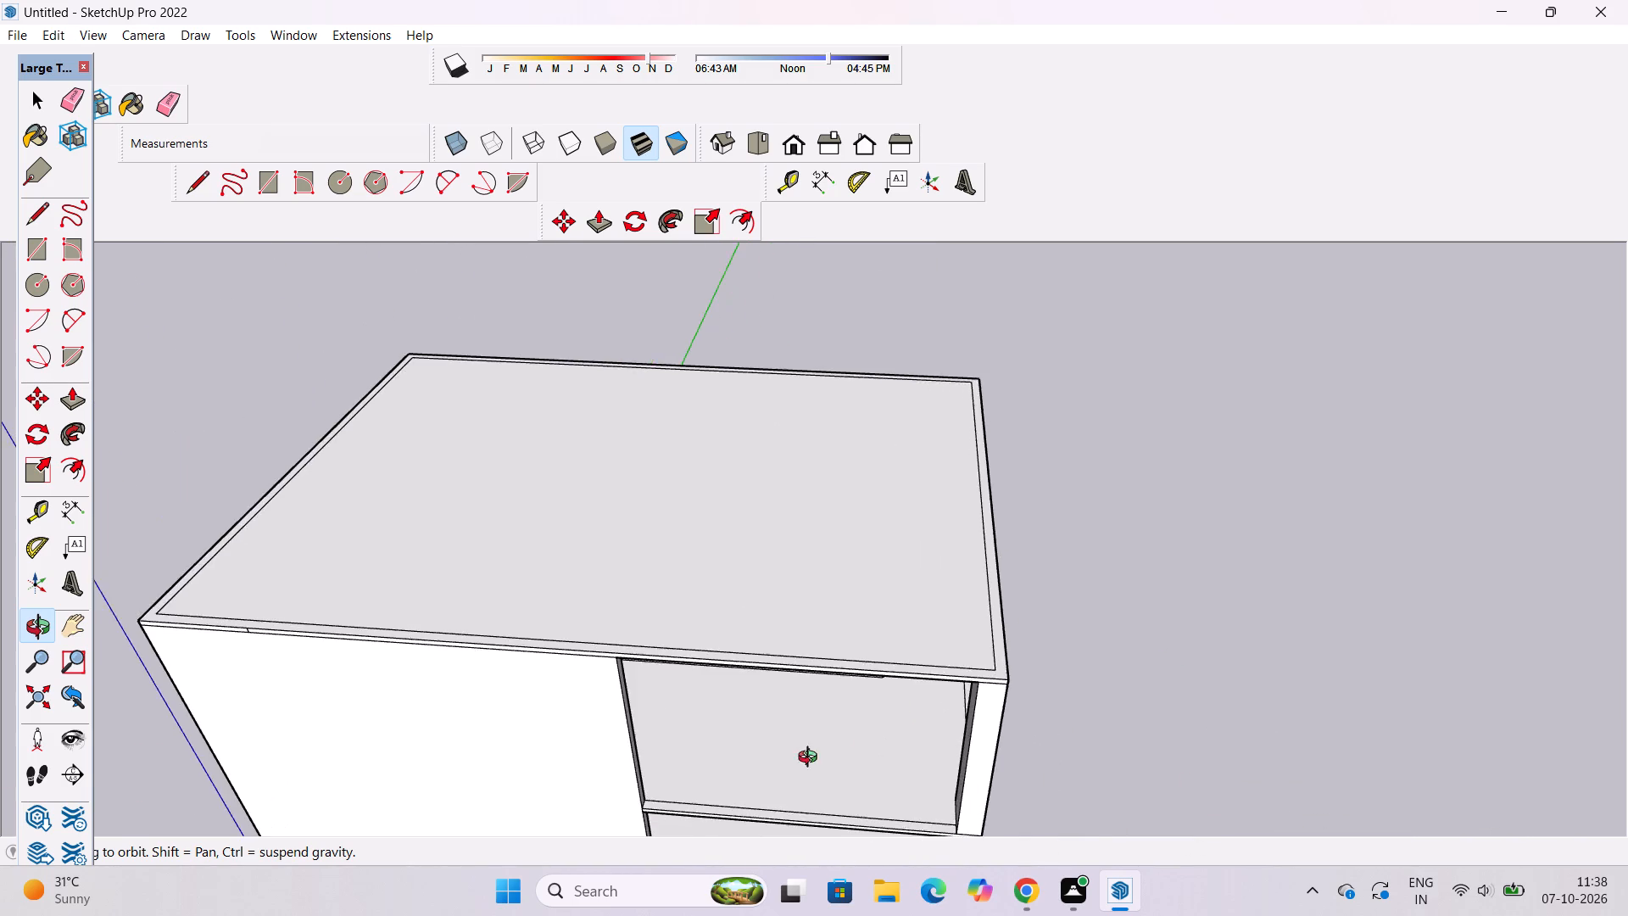
pyautogui.moveTo(813, 775); pyautogui.dragTo(897, 738)
pyautogui.scroll(-3, 919, 703)
pyautogui.keyDown('shift'); pyautogui.moveTo(875, 701); pyautogui.dragTo(781, 736); pyautogui.keyUp('shift')
pyautogui.scroll(8, 951, 620)
pyautogui.keyDown('shift'); pyautogui.moveTo(1009, 688); pyautogui.dragTo(969, 637); pyautogui.keyUp('shift')
pyautogui.moveTo(942, 650); pyautogui.dragTo(889, 679)
pyautogui.scroll(4, 885, 681)
pyautogui.keyDown('shift'); pyautogui.moveTo(881, 681); pyautogui.dragTo(835, 695); pyautogui.keyUp('shift')
pyautogui.keyDown('shift'); pyautogui.scroll(4, 905, 663); pyautogui.keyUp('shift')
pyautogui.keyDown('shift'); pyautogui.scroll(-5, 910, 671); pyautogui.keyUp('shift')
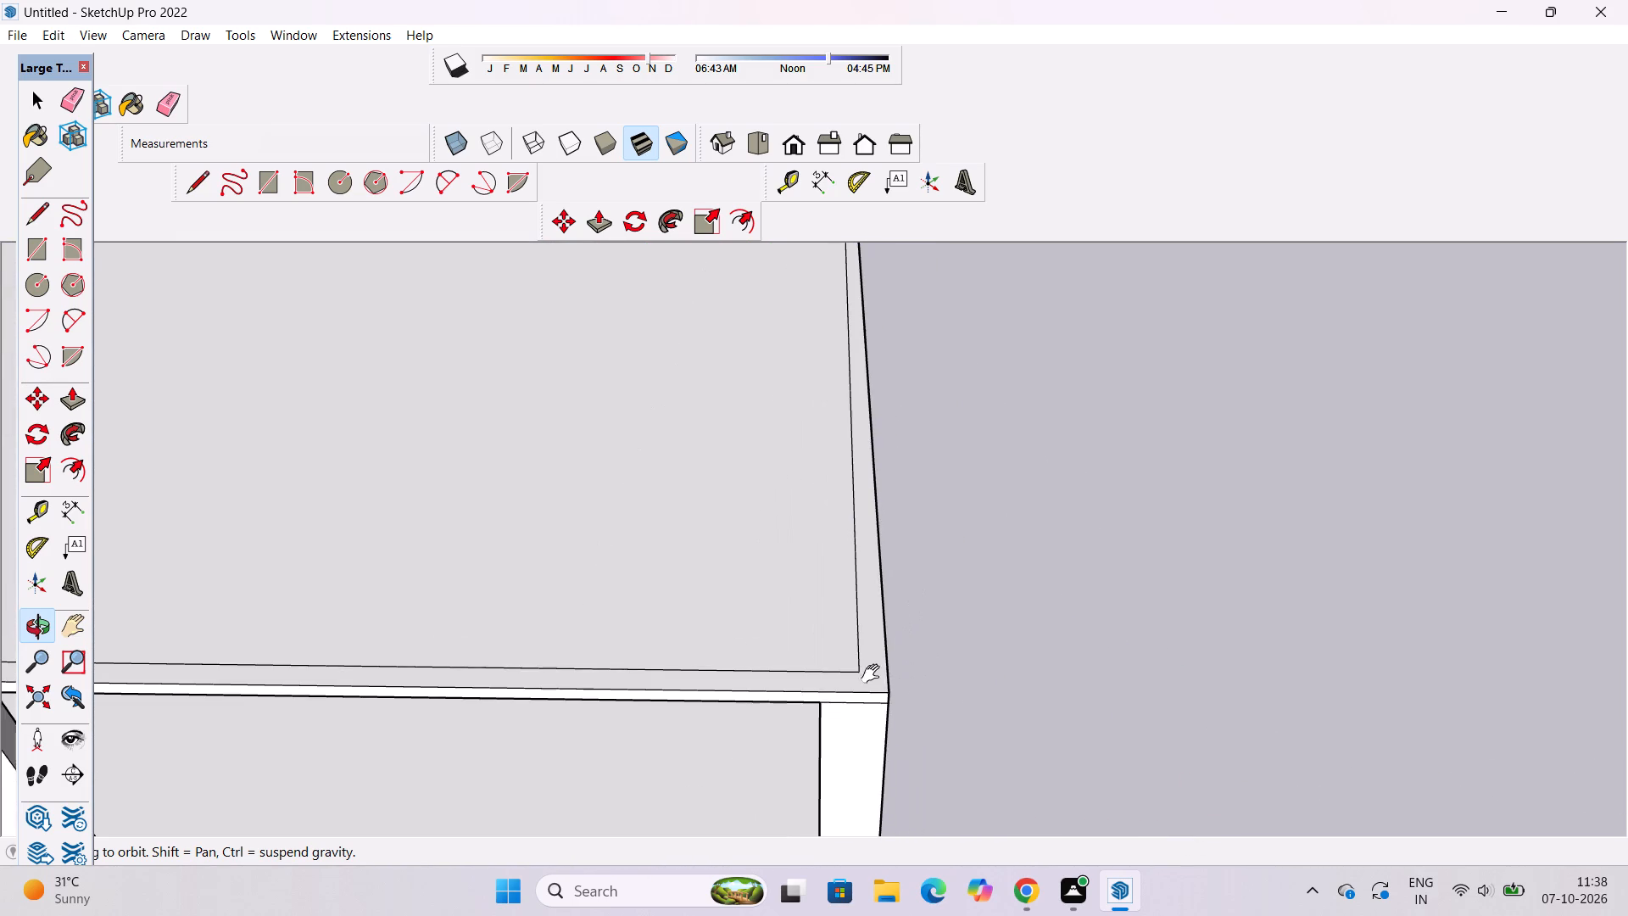
pyautogui.keyDown('shift'); pyautogui.scroll(3, 874, 674); pyautogui.keyUp('shift')
pyautogui.press('l')
pyautogui.scroll(3, 862, 667)
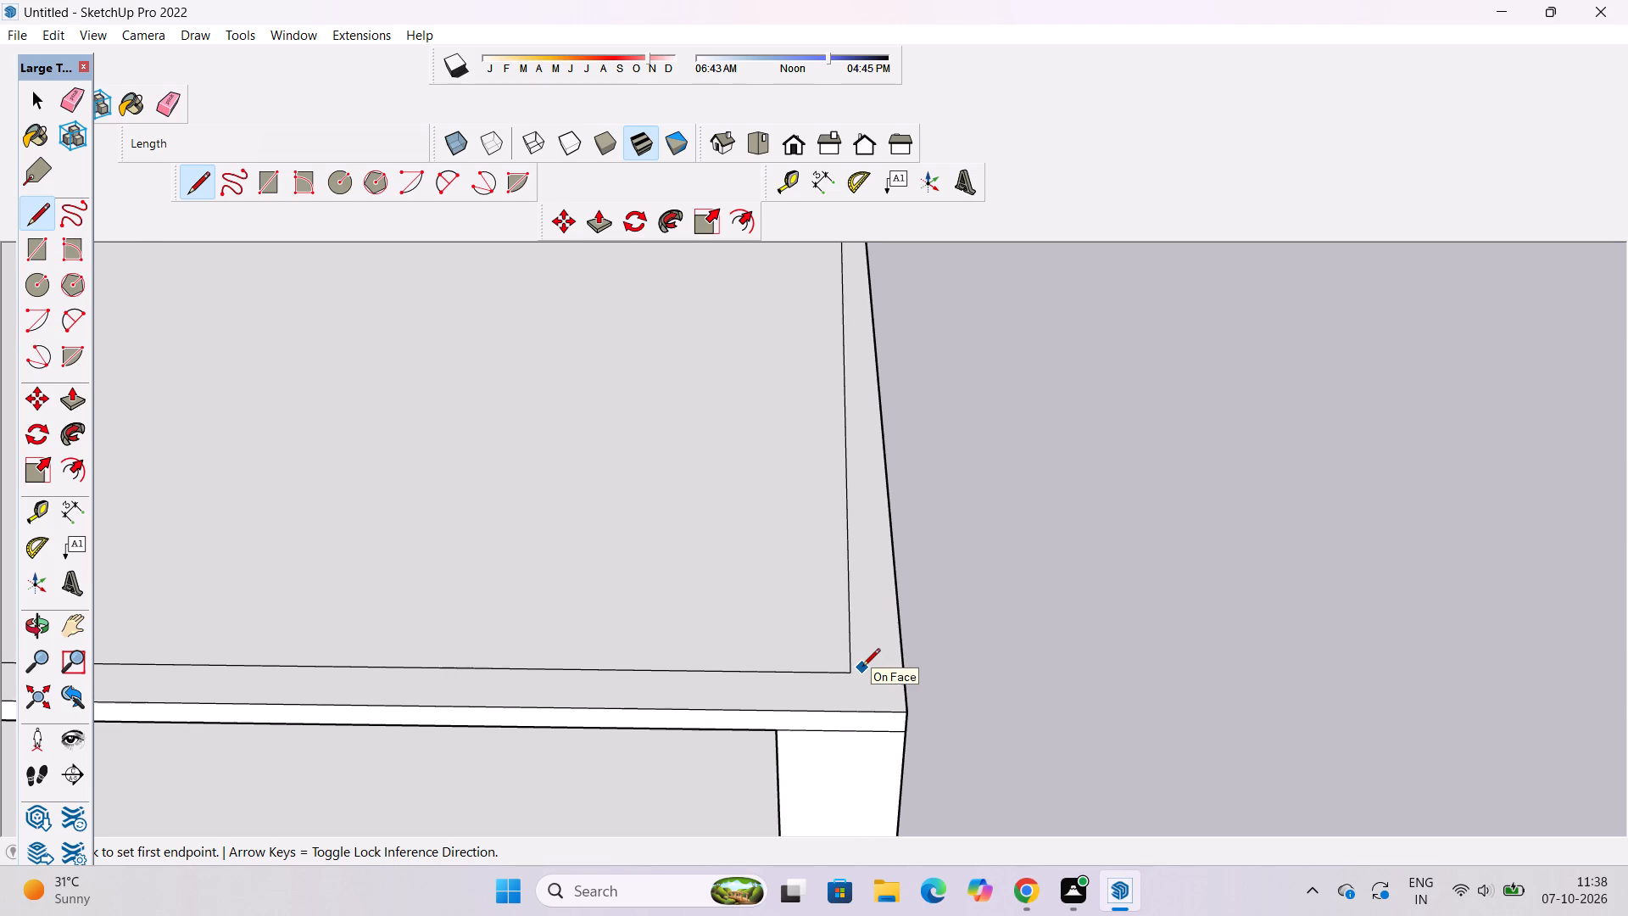
pyautogui.click(849, 673)
pyautogui.click(903, 674)
pyautogui.scroll(-9, 1151, 683)
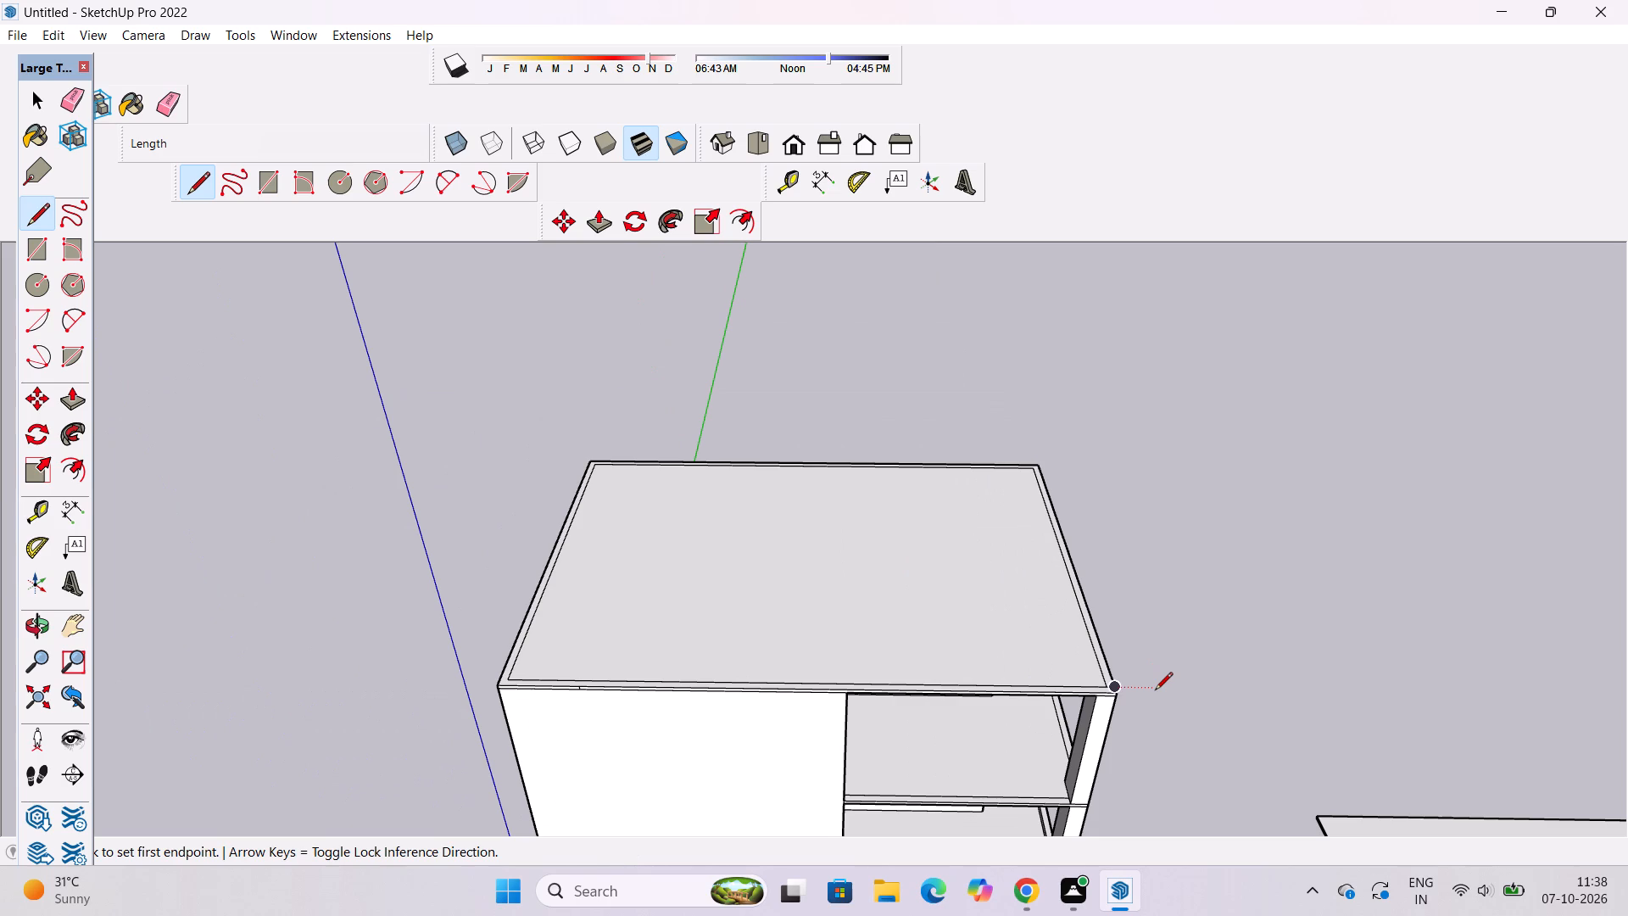
# Draw a 2' line across the roof border, from the wall's vertical joint at the slab edge to the inset outline.
pyautogui.press('o')
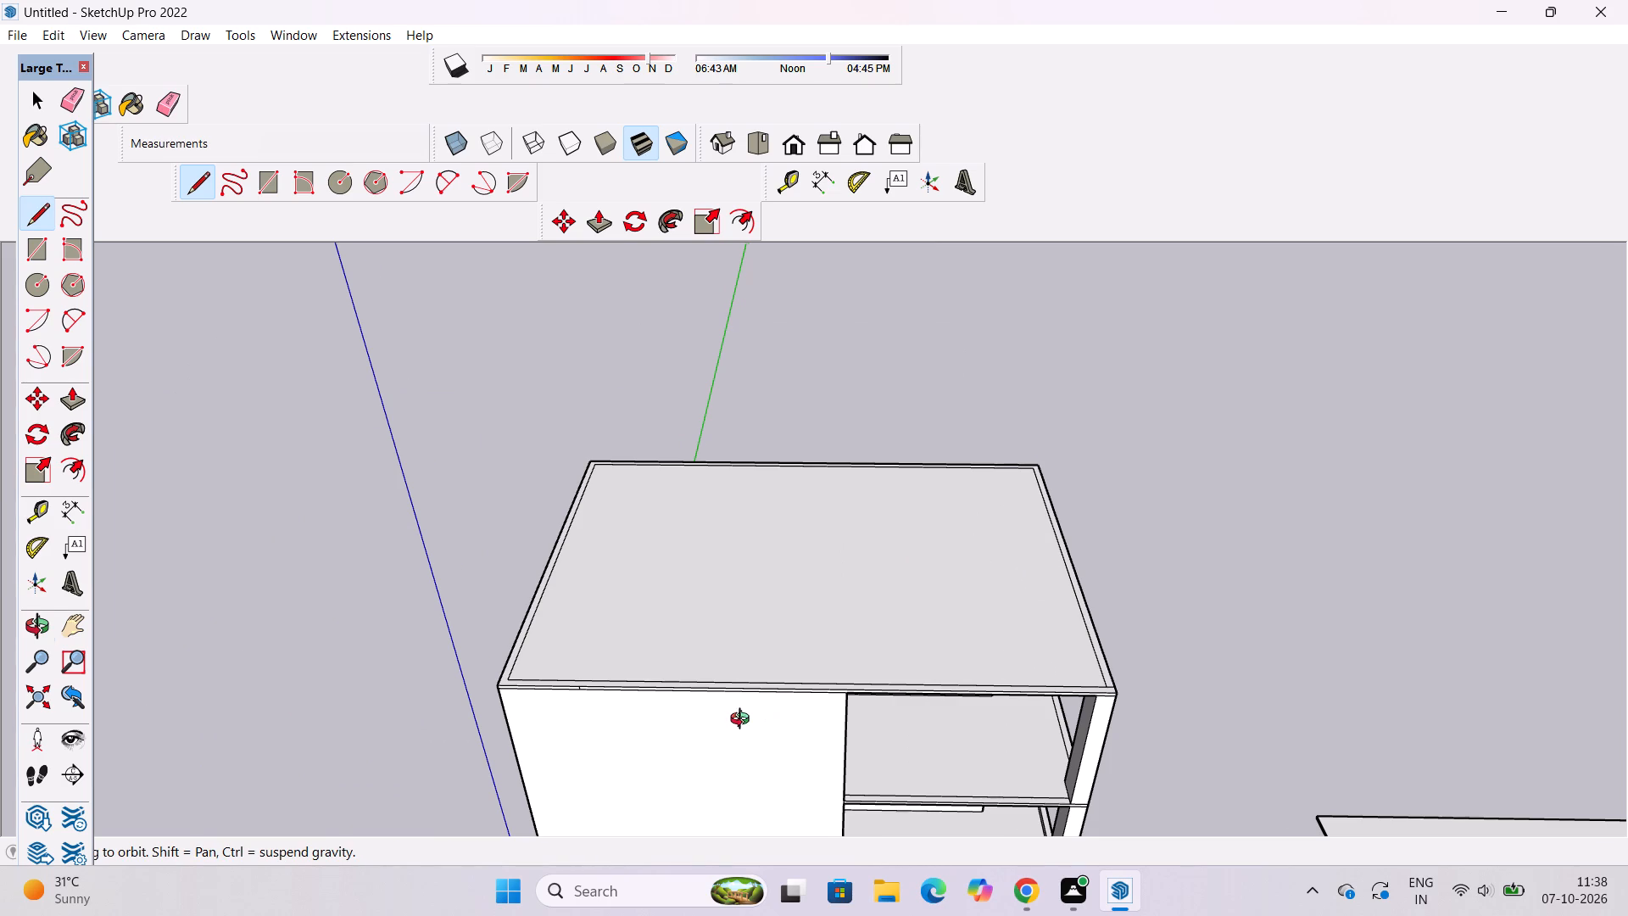
pyautogui.scroll(-4, 744, 721)
pyautogui.moveTo(663, 746); pyautogui.dragTo(1161, 669)
pyautogui.scroll(11, 1060, 628)
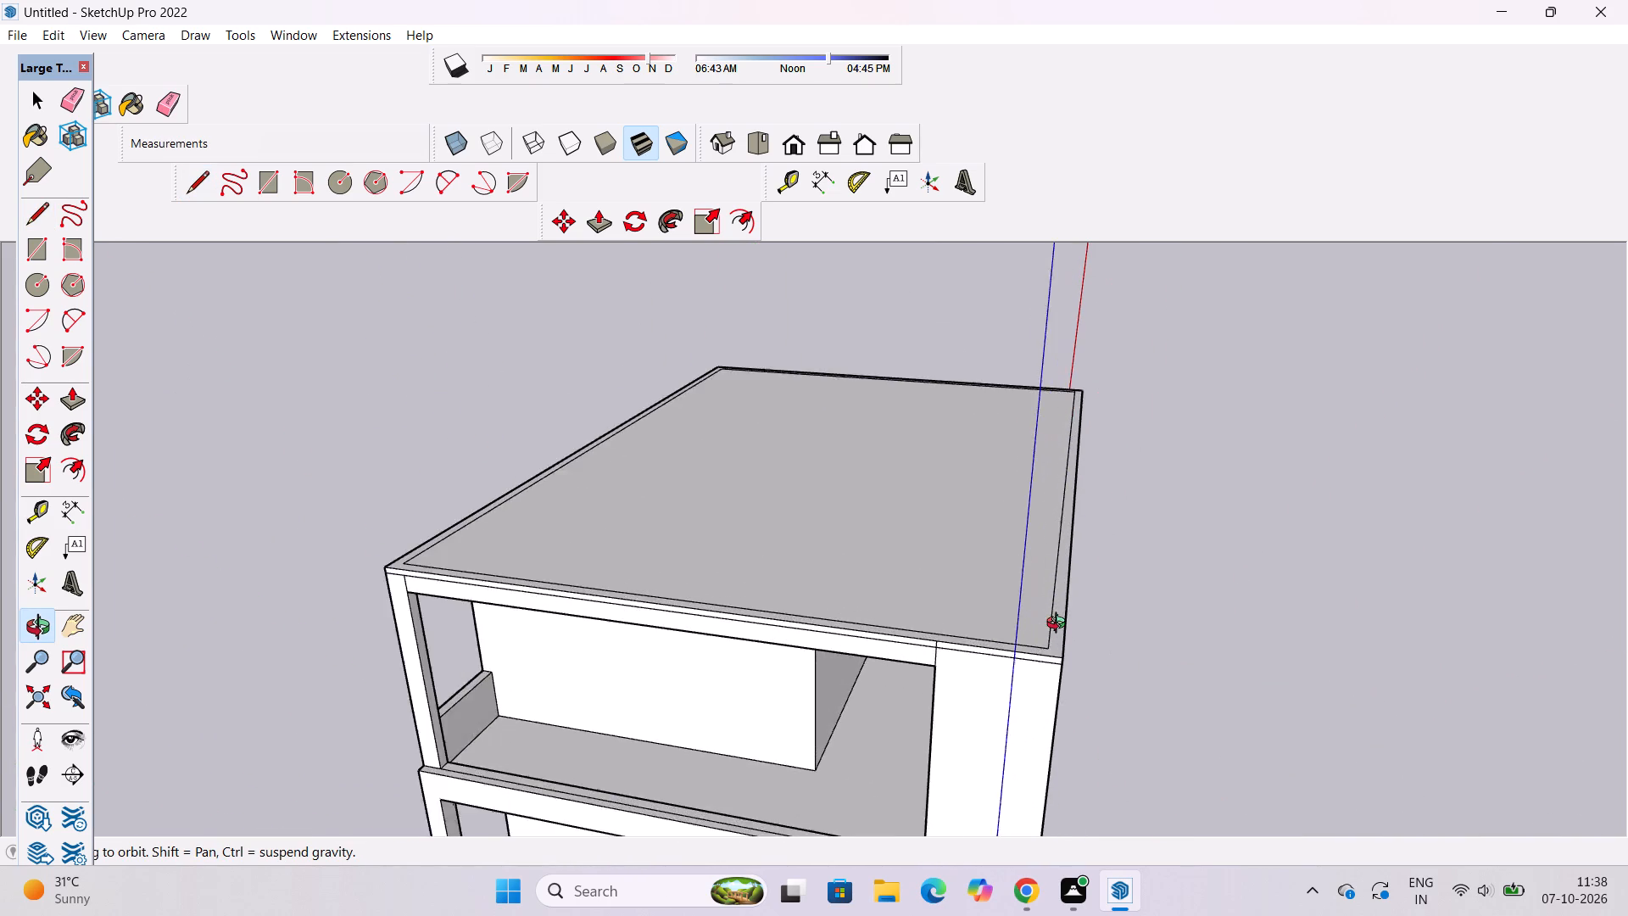
pyautogui.scroll(3, 1060, 625)
pyautogui.moveTo(1060, 625); pyautogui.dragTo(1010, 649)
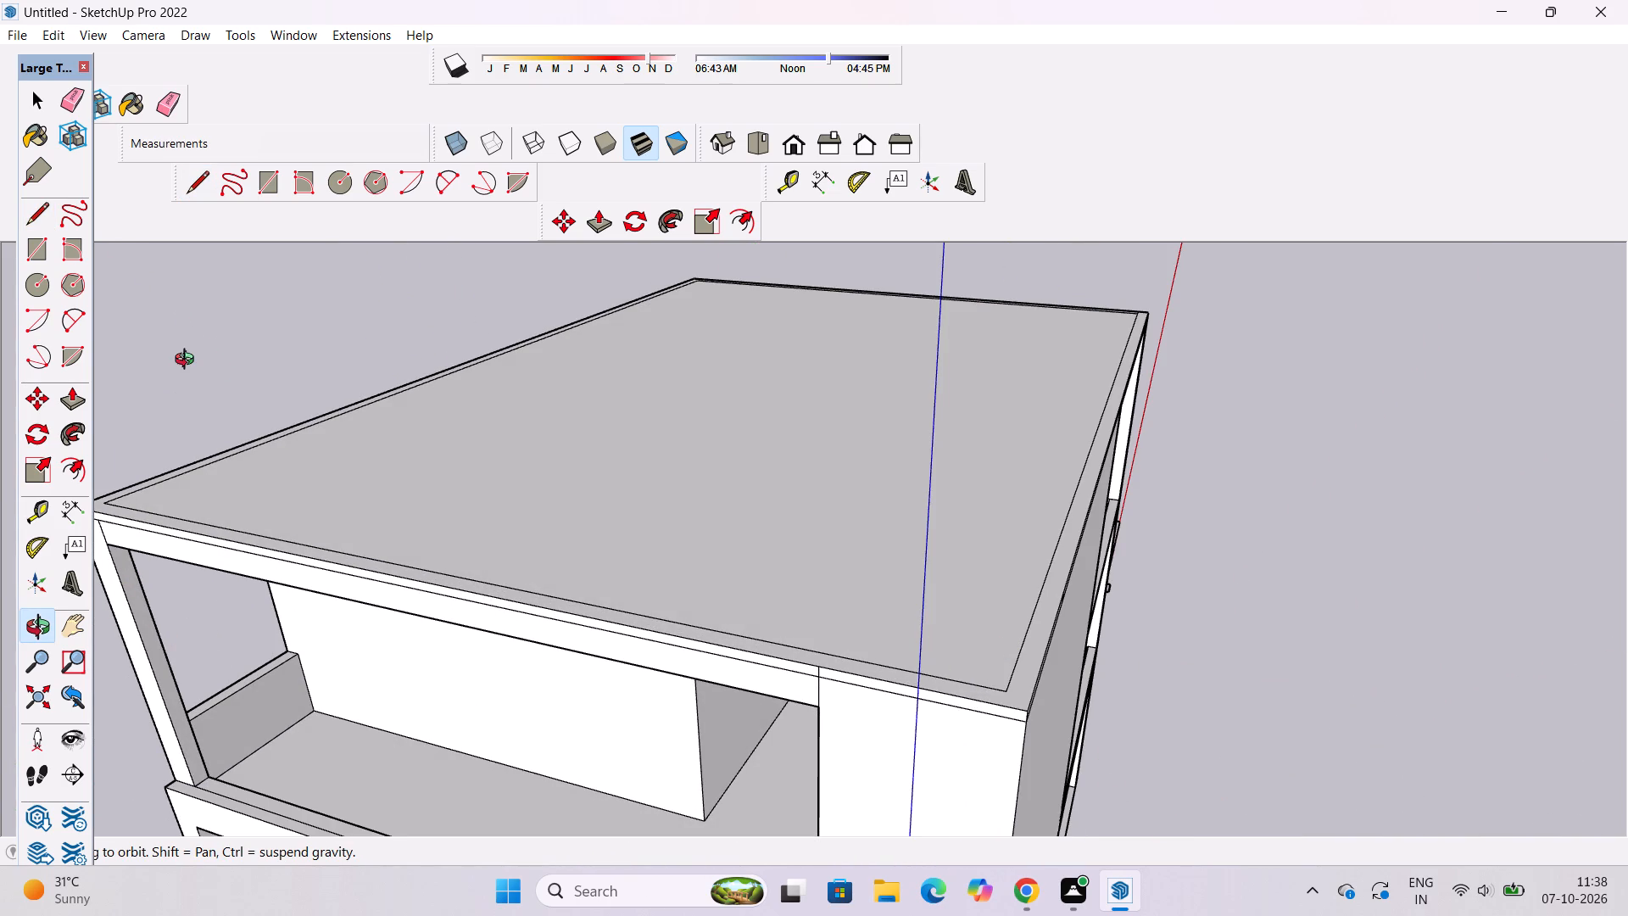
pyautogui.click(192, 190)
pyautogui.scroll(15, 861, 667)
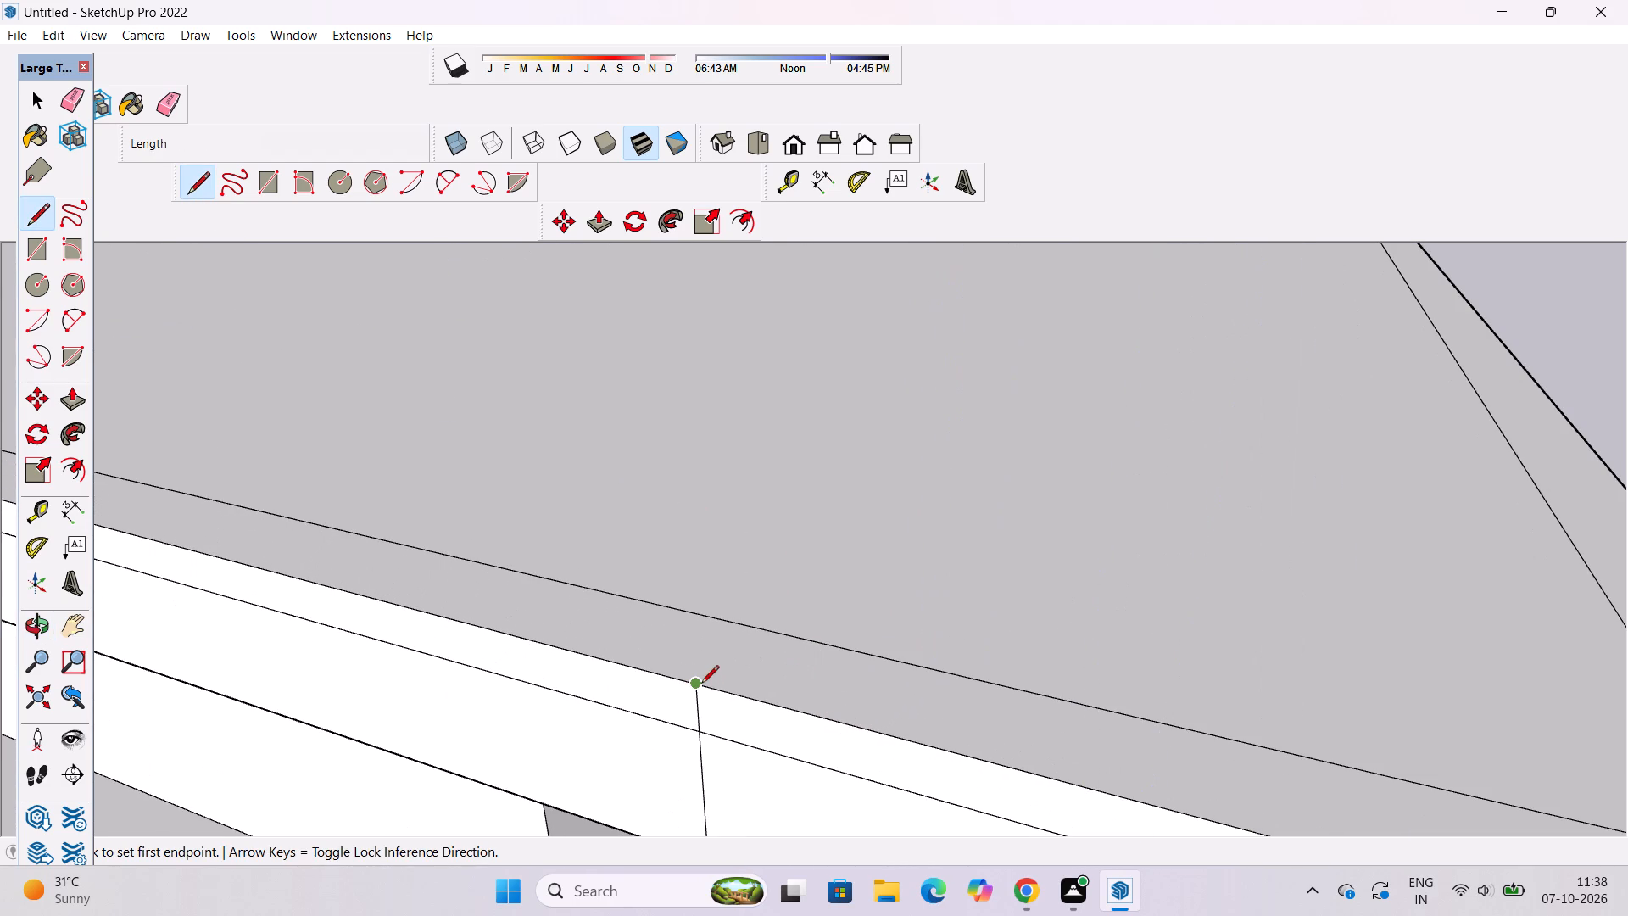
pyautogui.click(694, 685)
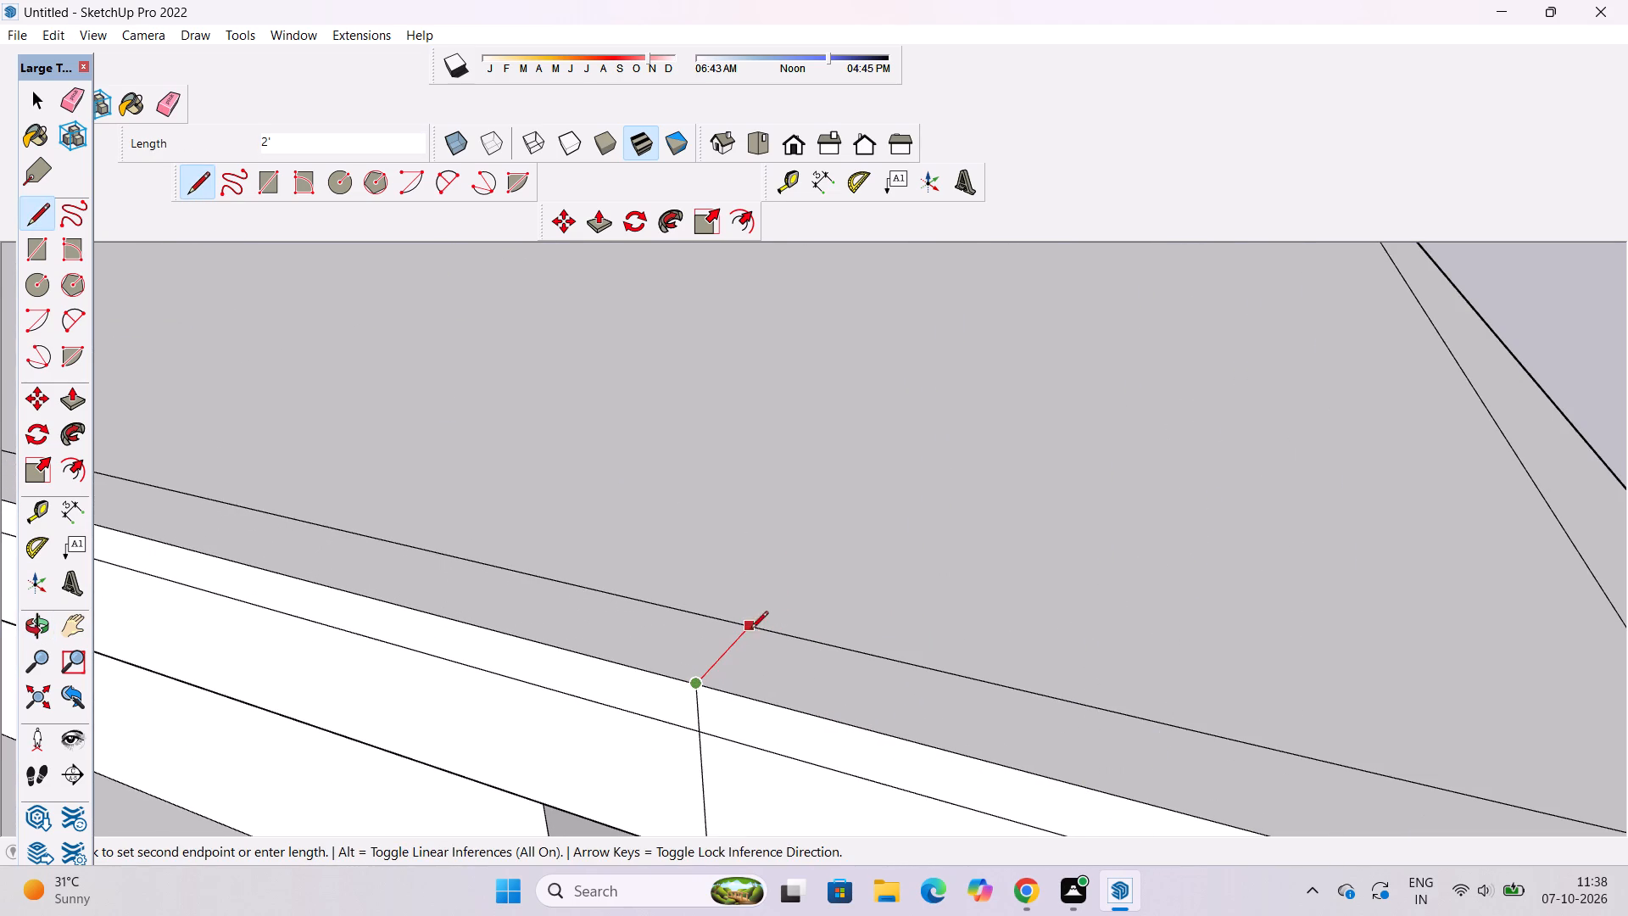
pyautogui.click(752, 624)
pyautogui.scroll(-16, 447, 644)
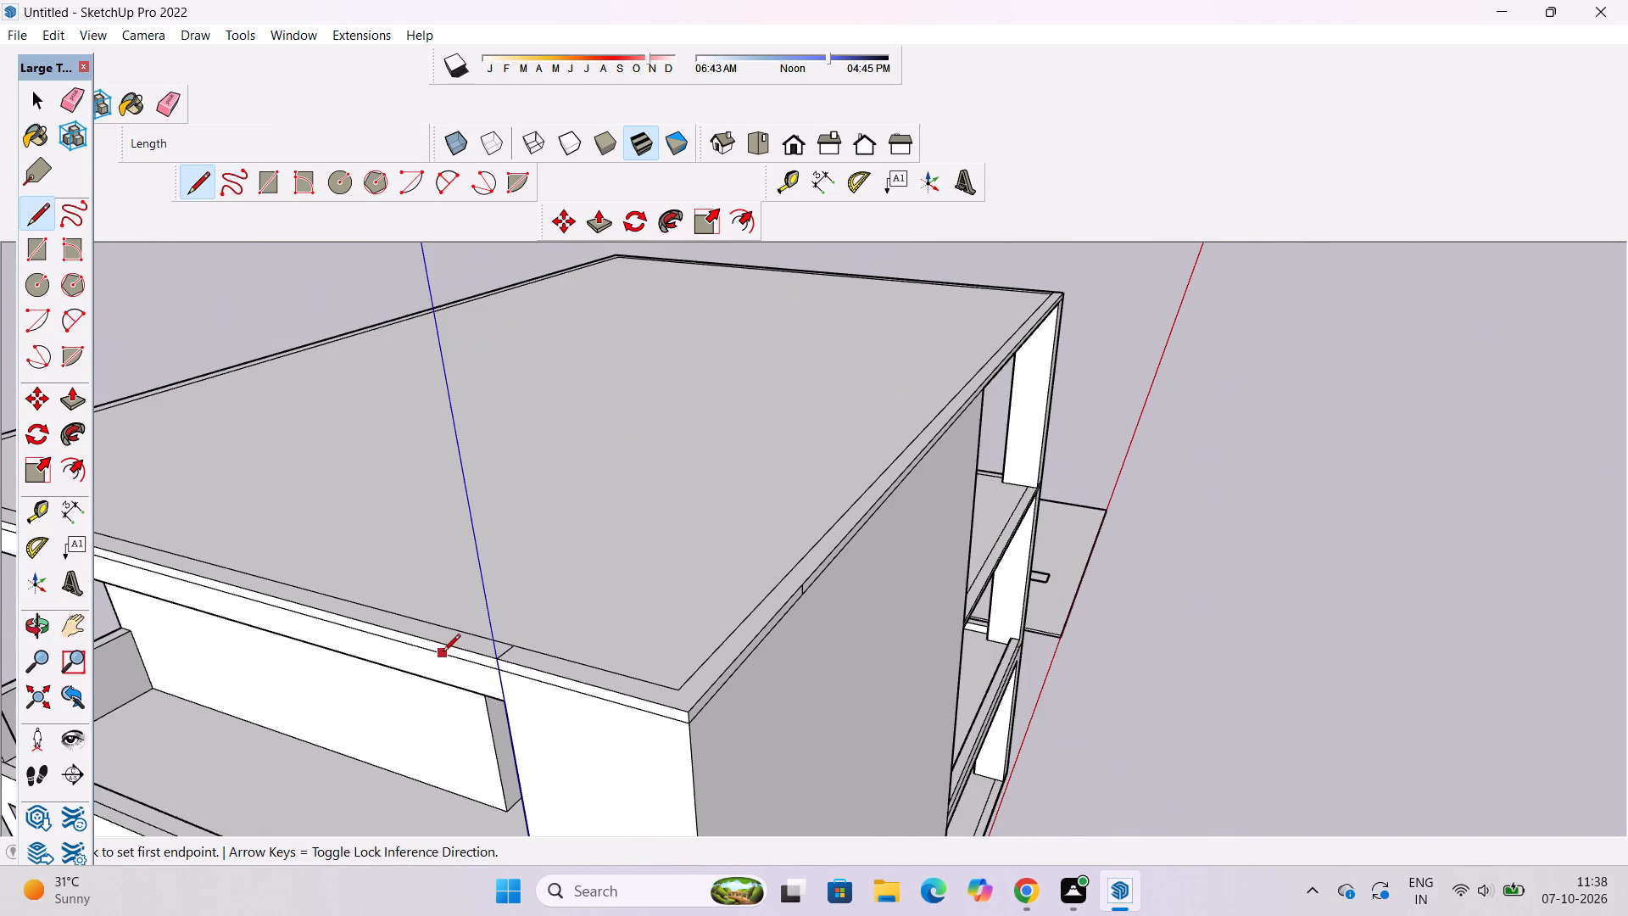
# Examine the roof slab's border and edges from the side with the solid wall and balcony openings.
pyautogui.press('space')
pyautogui.press('o')
pyautogui.scroll(-6, 510, 648)
pyautogui.moveTo(918, 662); pyautogui.dragTo(683, 666)
pyautogui.moveTo(661, 645); pyautogui.dragTo(743, 689)
pyautogui.moveTo(775, 699); pyautogui.dragTo(722, 650)
pyautogui.moveTo(721, 642); pyautogui.dragTo(747, 676)
pyautogui.keyDown('shift'); pyautogui.moveTo(449, 640); pyautogui.dragTo(650, 643); pyautogui.keyUp('shift')
pyautogui.keyDown('shift'); pyautogui.moveTo(610, 636); pyautogui.dragTo(631, 640, button='right'); pyautogui.keyUp('shift')
pyautogui.moveTo(627, 599); pyautogui.dragTo(582, 673)
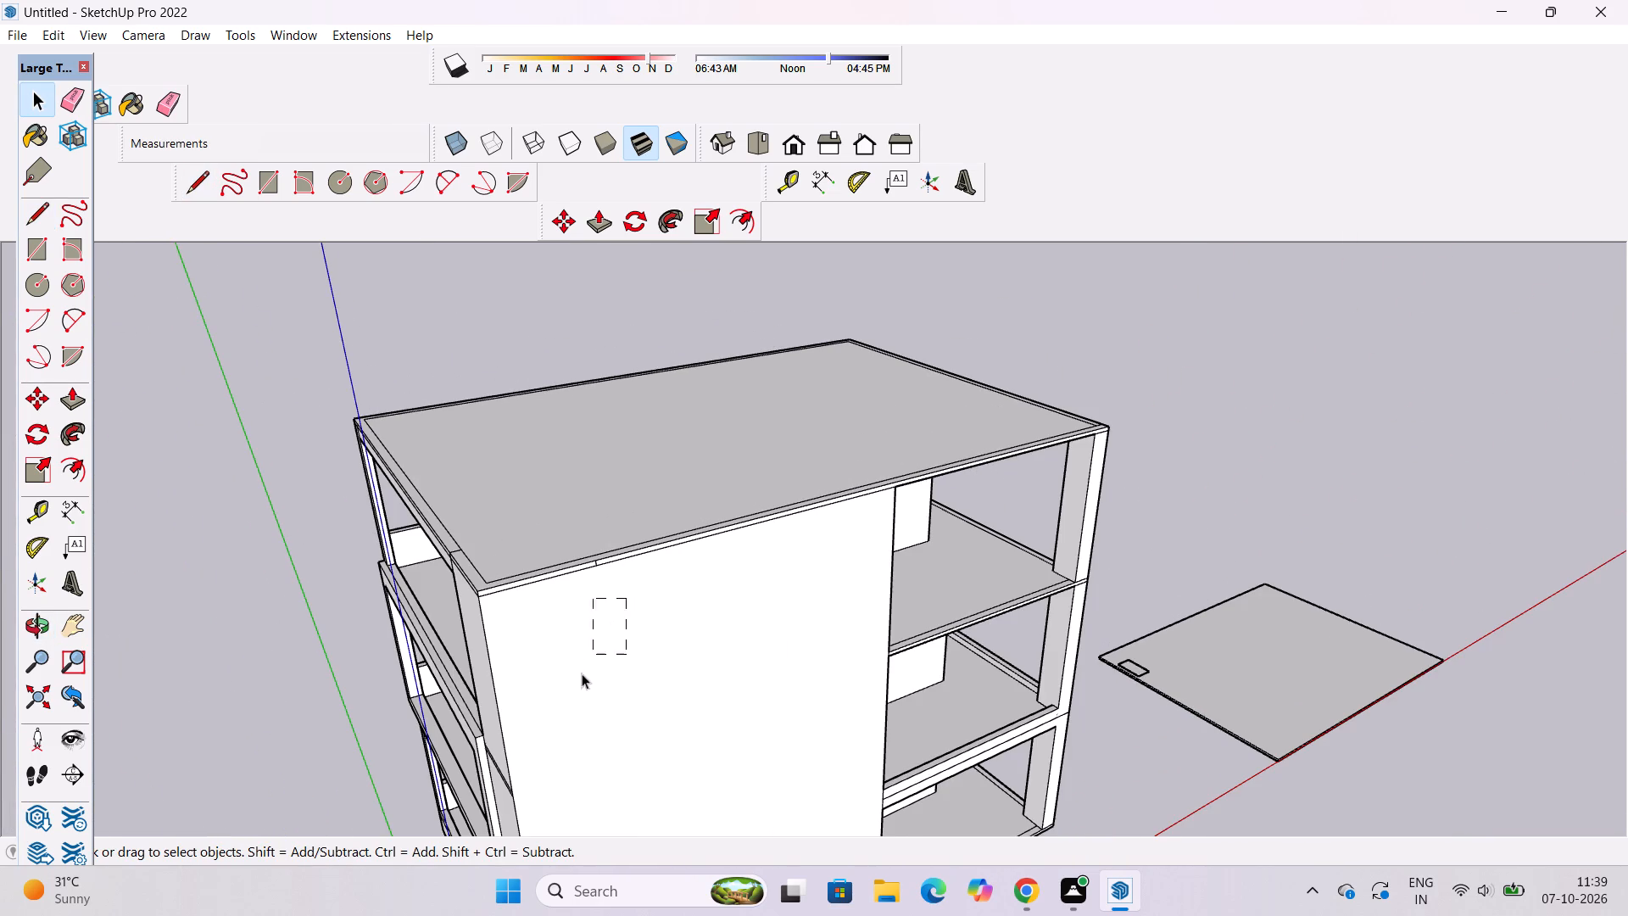
pyautogui.moveTo(582, 673); pyautogui.dragTo(566, 706)
pyautogui.press('space')
pyautogui.click(188, 604)
# Erase the short stray line on the roof slab's edge face above the solid wall, near the building corner.
pyautogui.press('o')
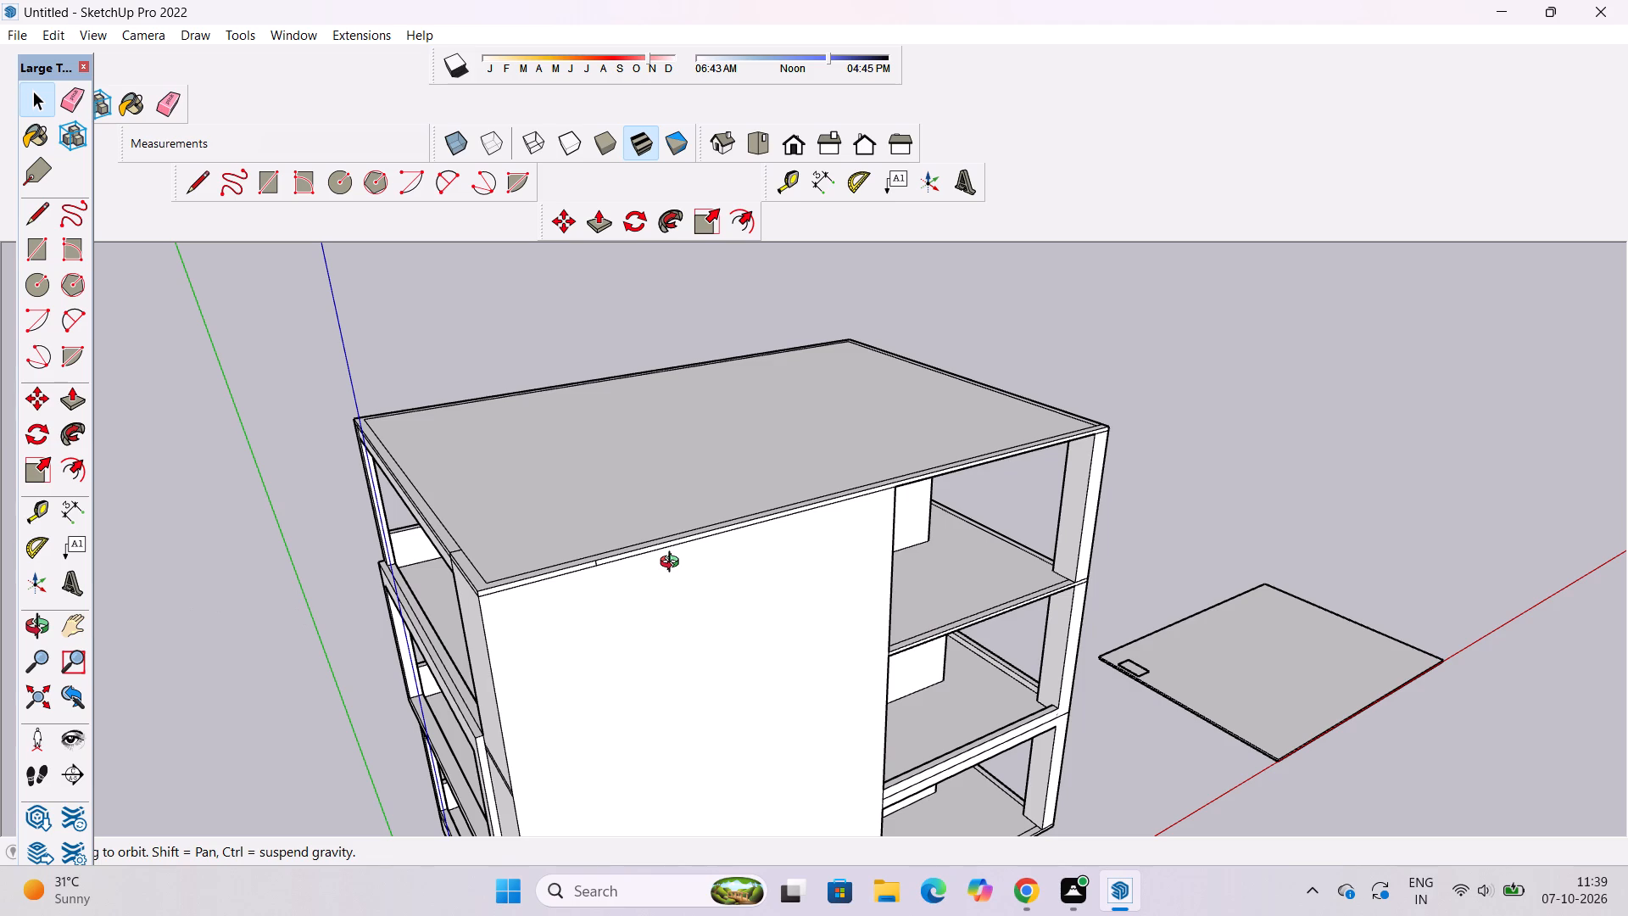
pyautogui.scroll(-3, 689, 556)
pyautogui.moveTo(826, 511); pyautogui.dragTo(717, 539)
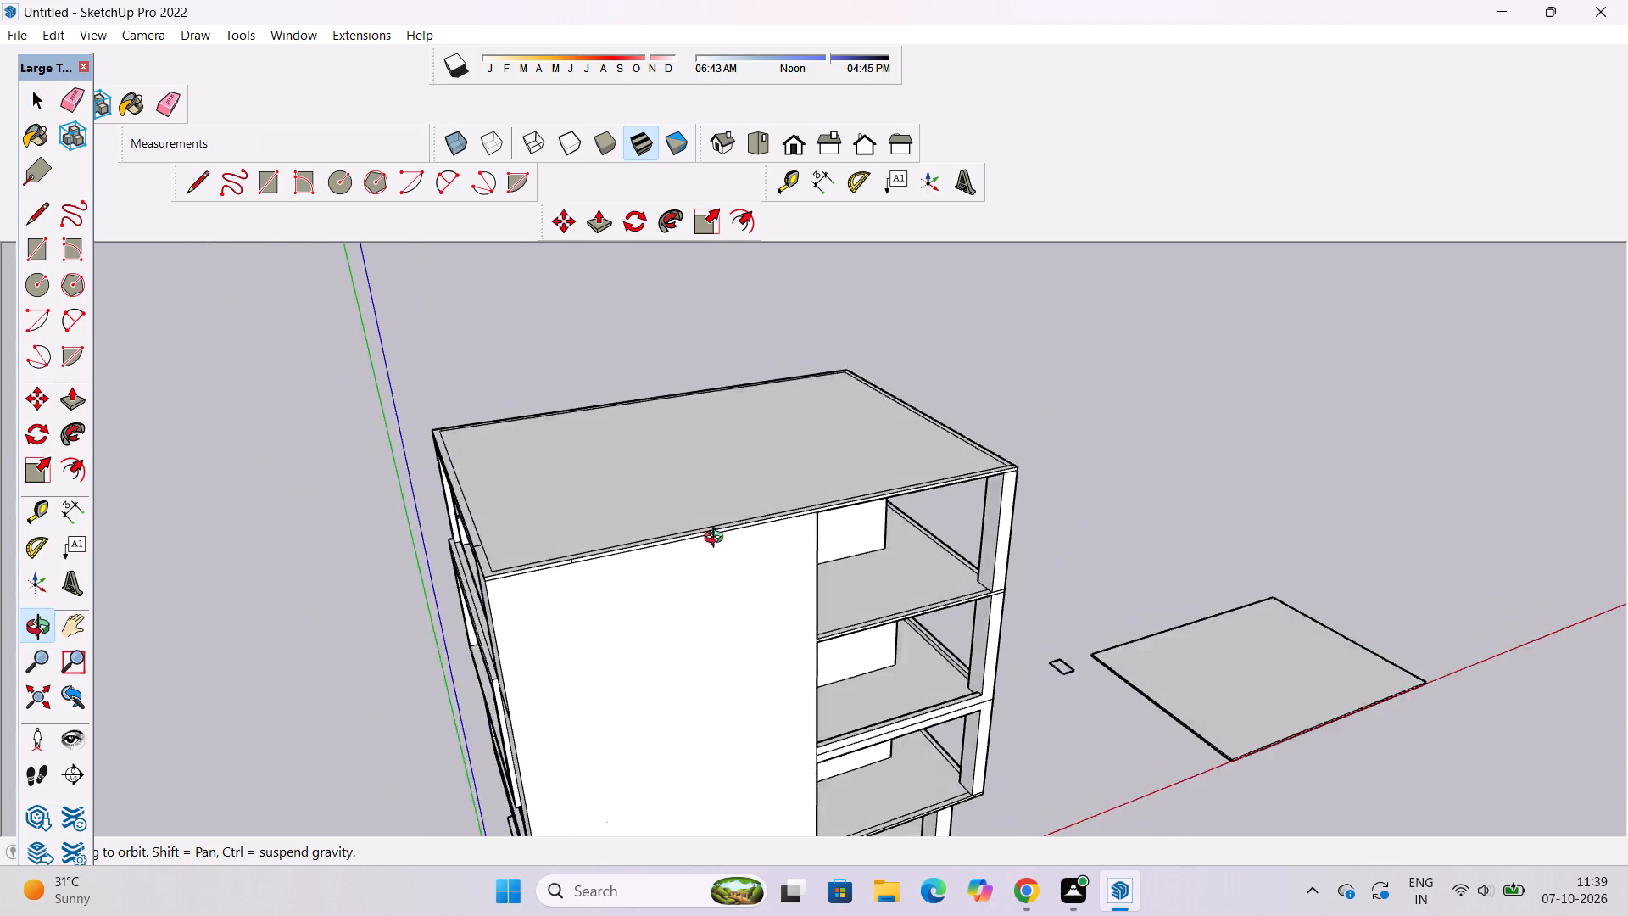
pyautogui.moveTo(717, 539); pyautogui.dragTo(699, 545)
pyautogui.scroll(3, 620, 570)
pyautogui.keyDown('shift'); pyautogui.moveTo(621, 572); pyautogui.dragTo(685, 600); pyautogui.keyUp('shift')
pyautogui.moveTo(676, 627); pyautogui.dragTo(645, 695)
pyautogui.scroll(3, 588, 689)
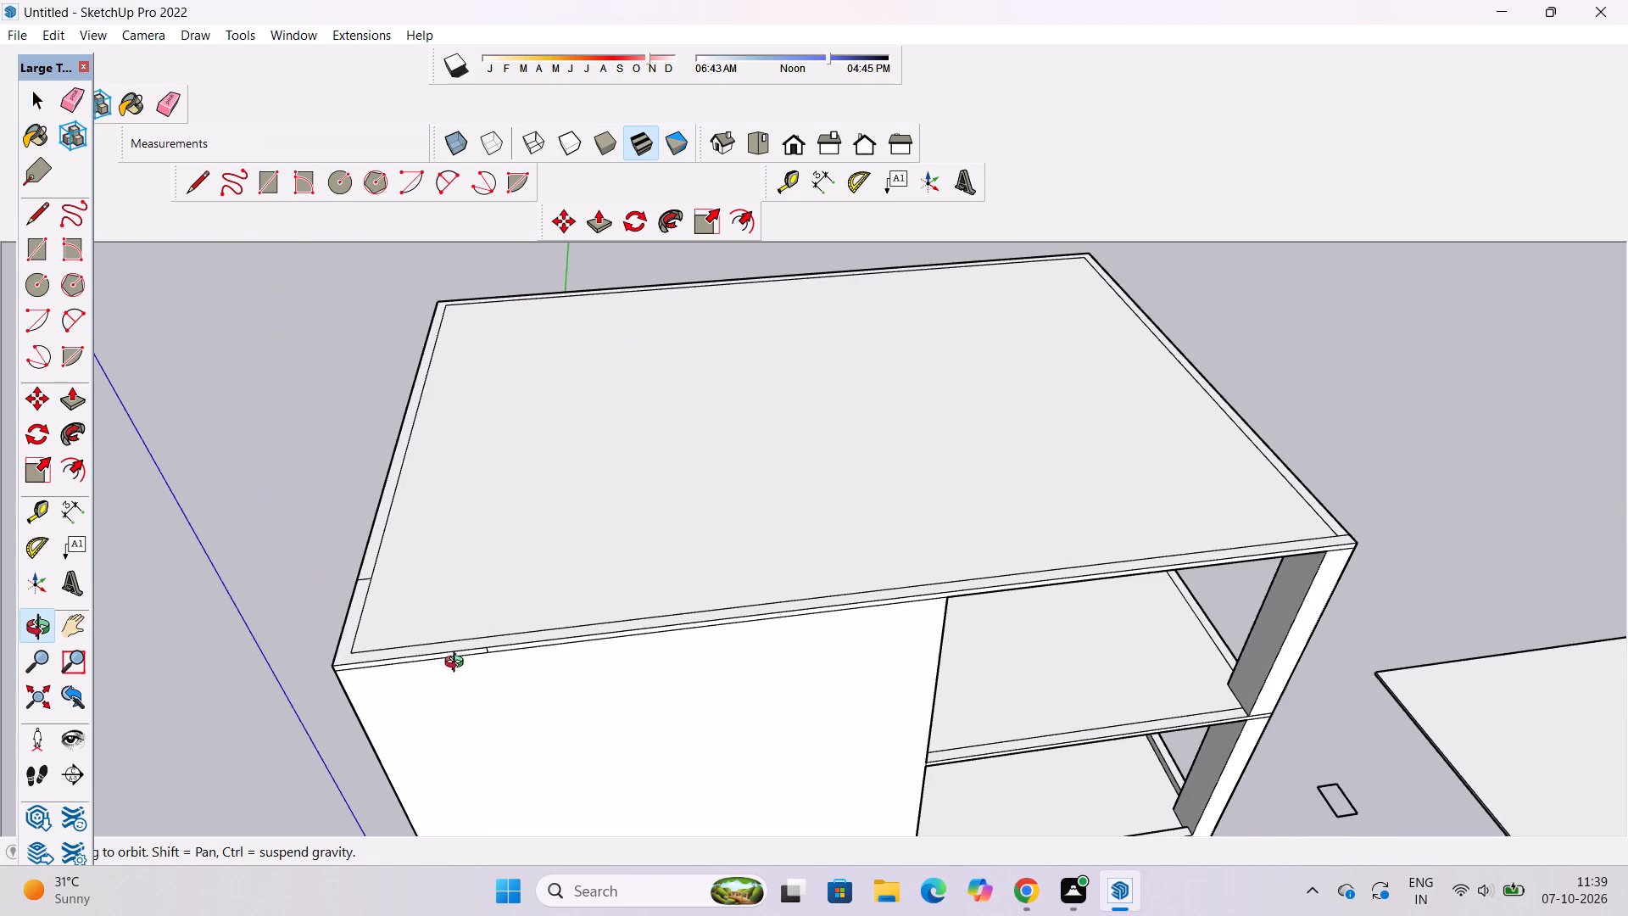
pyautogui.keyDown('shift'); pyautogui.moveTo(458, 663); pyautogui.dragTo(573, 698); pyautogui.keyUp('shift')
pyautogui.scroll(6, 580, 695)
pyautogui.press('e')
pyautogui.scroll(7, 617, 689)
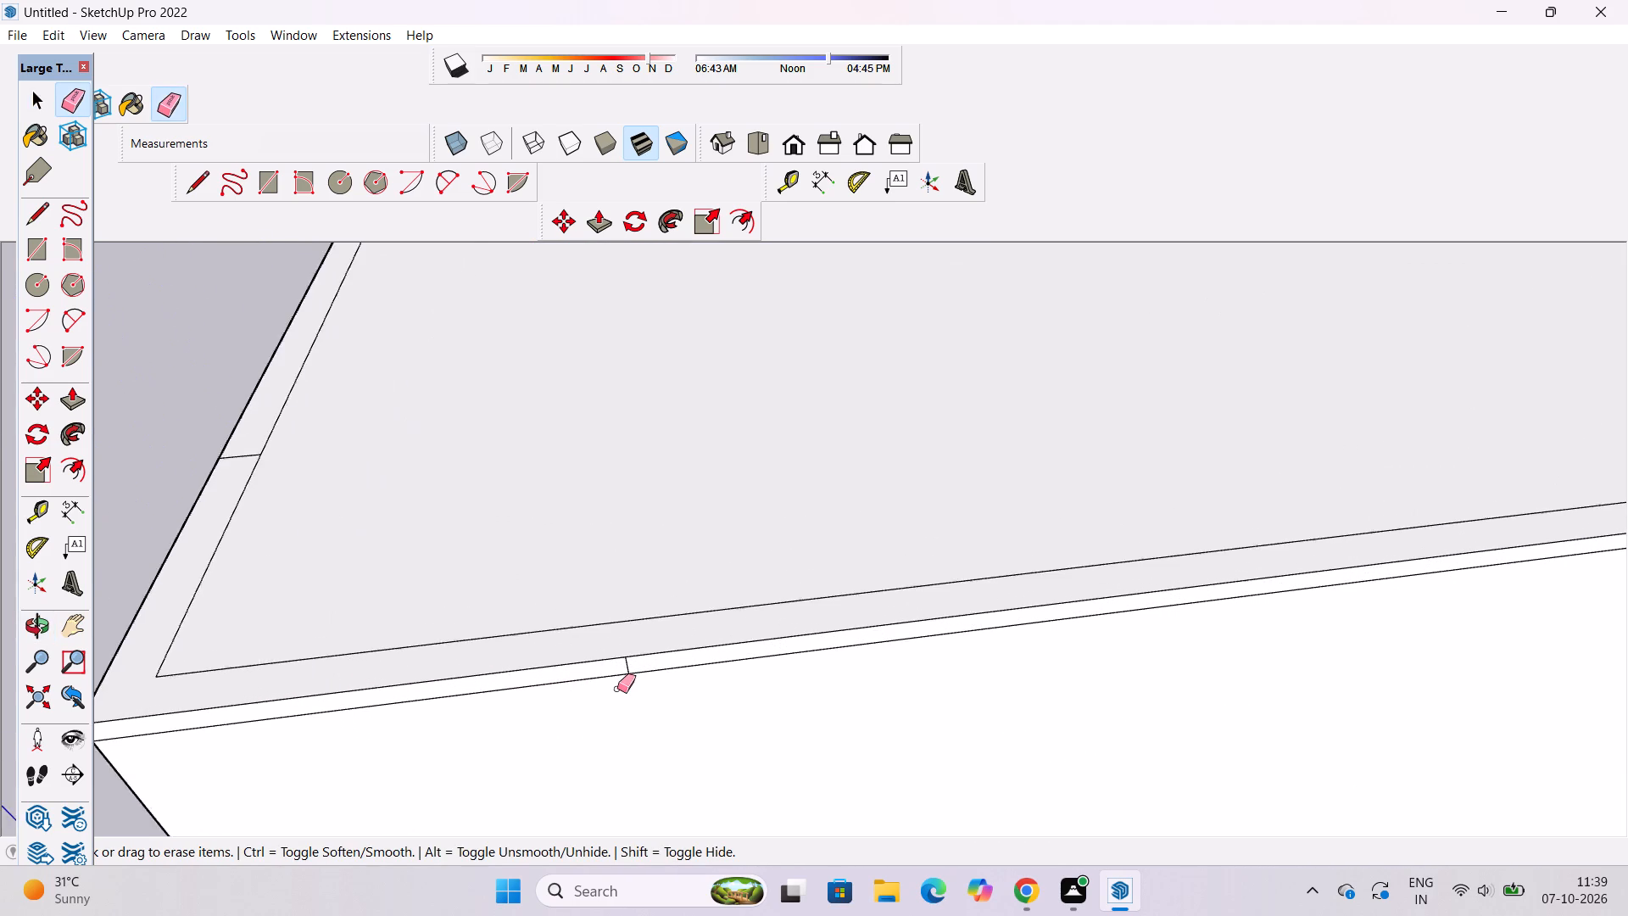
pyautogui.scroll(4, 617, 689)
pyautogui.click(640, 652)
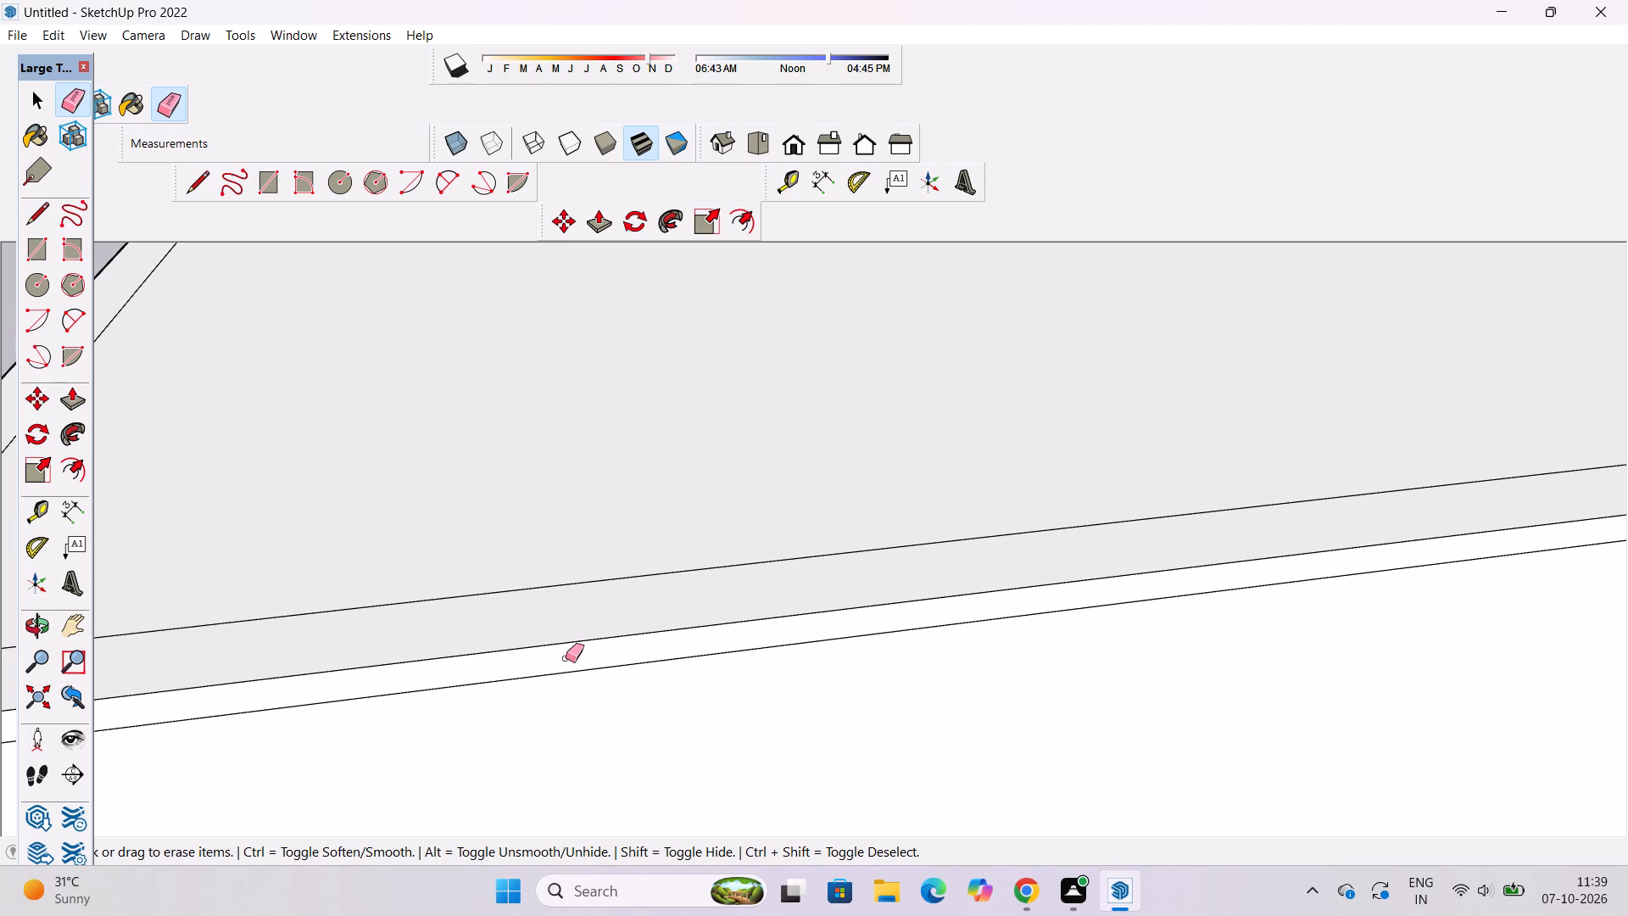
pyautogui.press('space')
# Examine the roof slab's edge and border above the solid wall near the building corner.
pyautogui.press('o')
pyautogui.scroll(-5, 542, 647)
pyautogui.moveTo(597, 729); pyautogui.dragTo(591, 656)
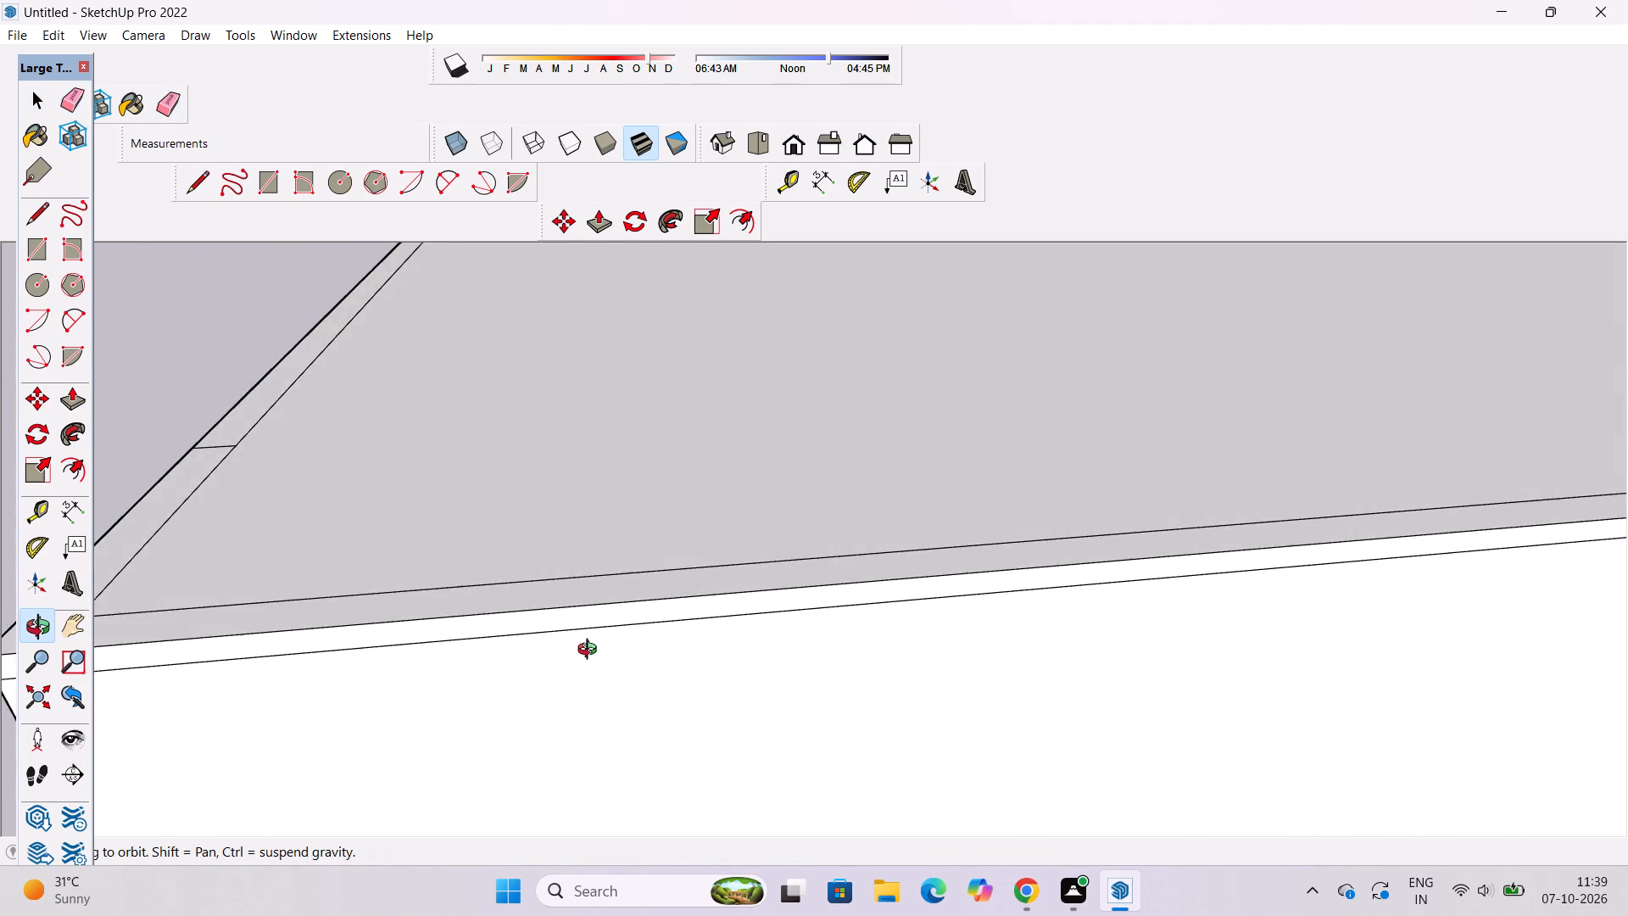
pyautogui.scroll(-4, 591, 650)
pyautogui.keyDown('shift'); pyautogui.moveTo(588, 650); pyautogui.dragTo(579, 643); pyautogui.keyUp('shift')
pyautogui.keyDown('shift'); pyautogui.moveTo(579, 642); pyautogui.dragTo(577, 664); pyautogui.keyUp('shift')
pyautogui.scroll(-1, 577, 664)
pyautogui.scroll(2, 577, 664)
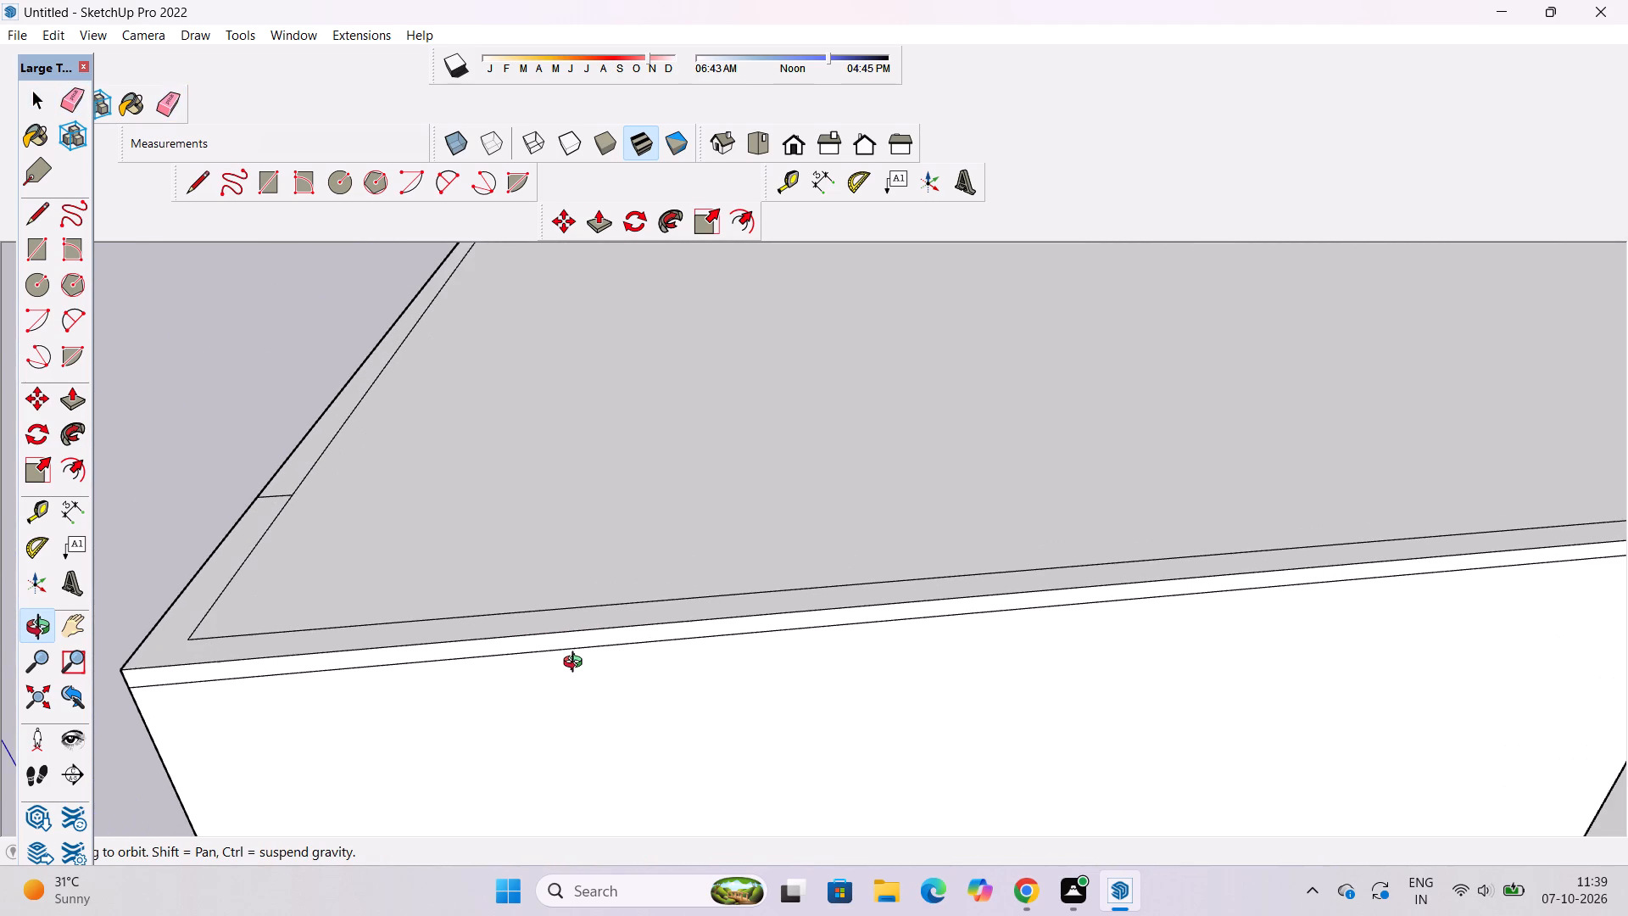
pyautogui.scroll(4, 576, 664)
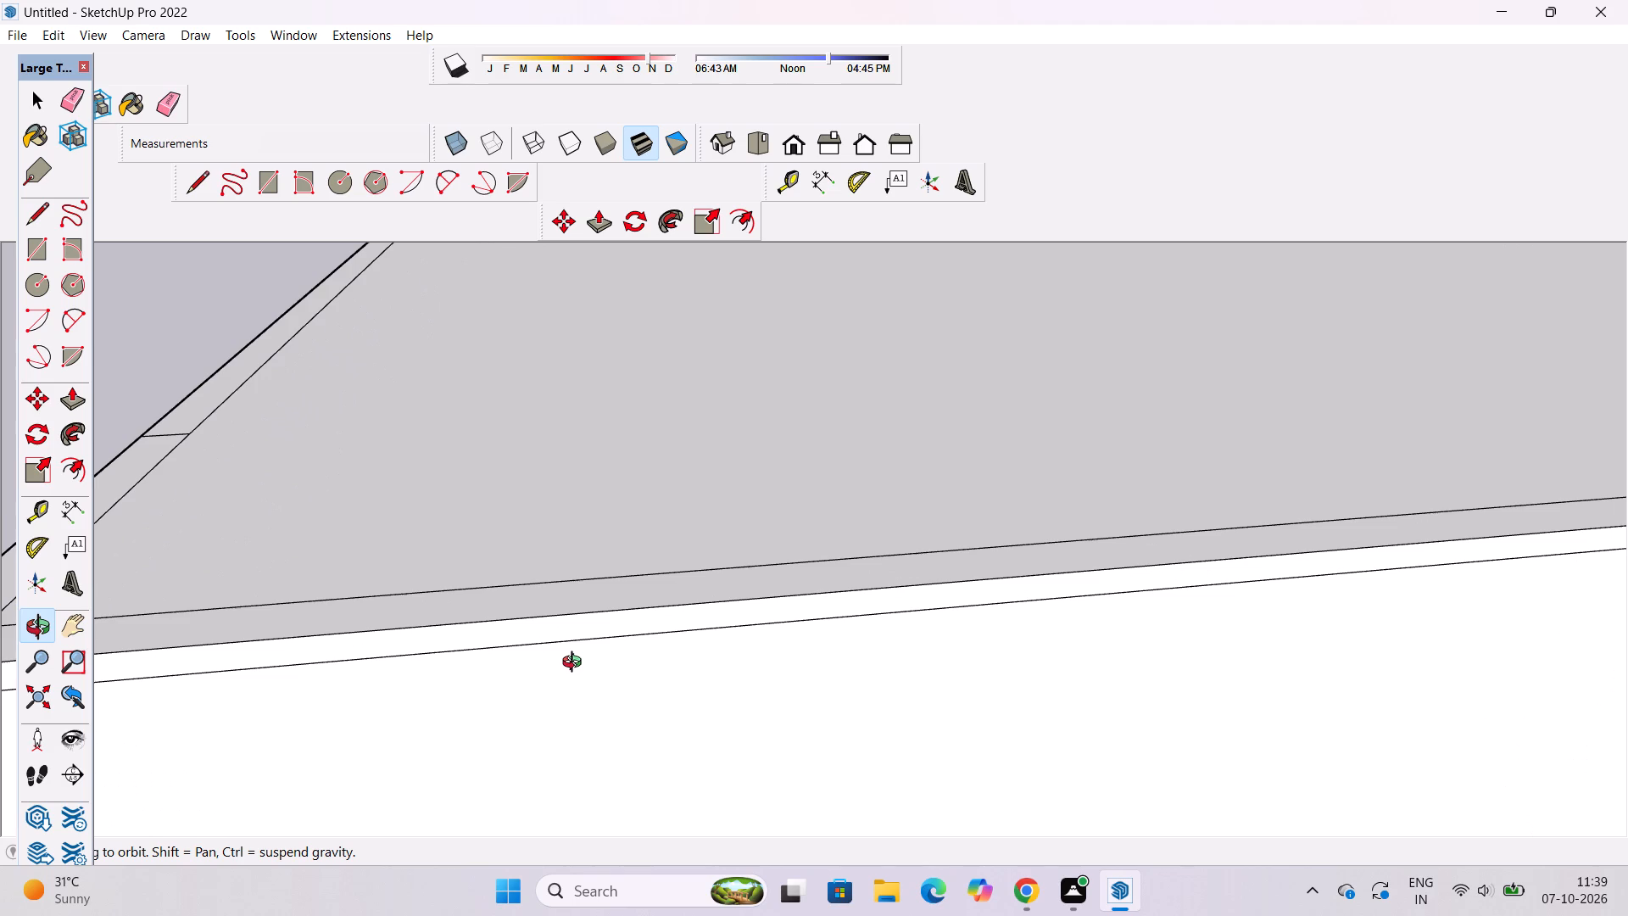
# Draw a line about 1' up the slab edge from the solid wall's balcony-side corner, continuing 2' across the roof border to the inset outline.
pyautogui.scroll(3, 576, 664)
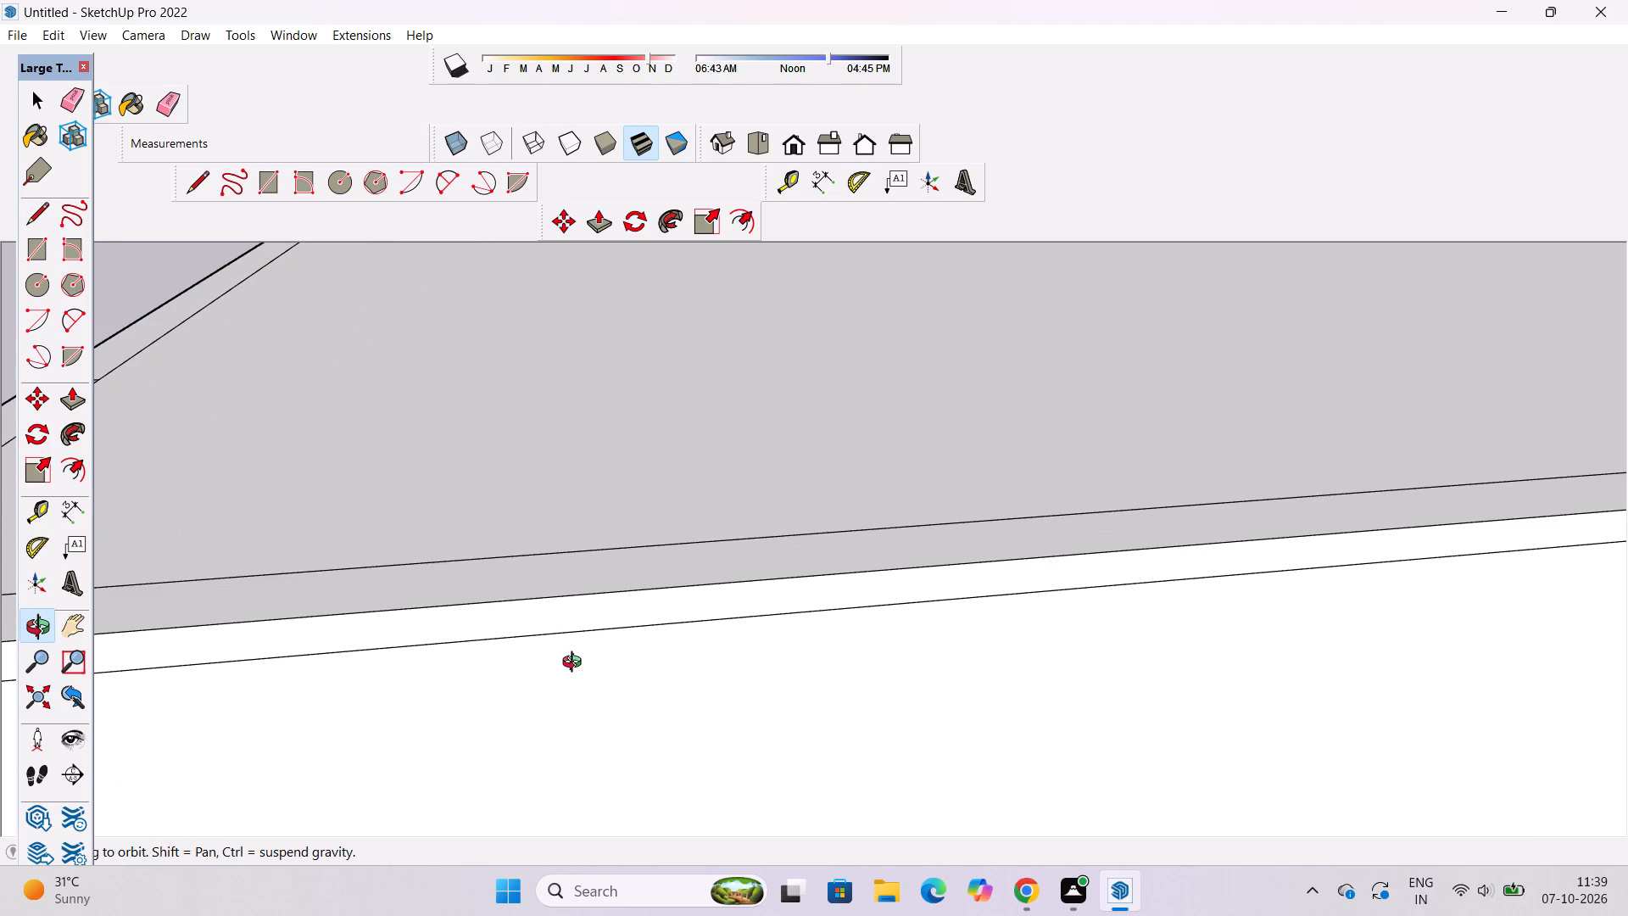
pyautogui.scroll(-4, 576, 664)
pyautogui.moveTo(933, 662); pyautogui.dragTo(808, 689)
pyautogui.moveTo(793, 700); pyautogui.dragTo(837, 706)
pyautogui.keyDown('shift'); pyautogui.moveTo(837, 706); pyautogui.dragTo(755, 722); pyautogui.keyUp('shift')
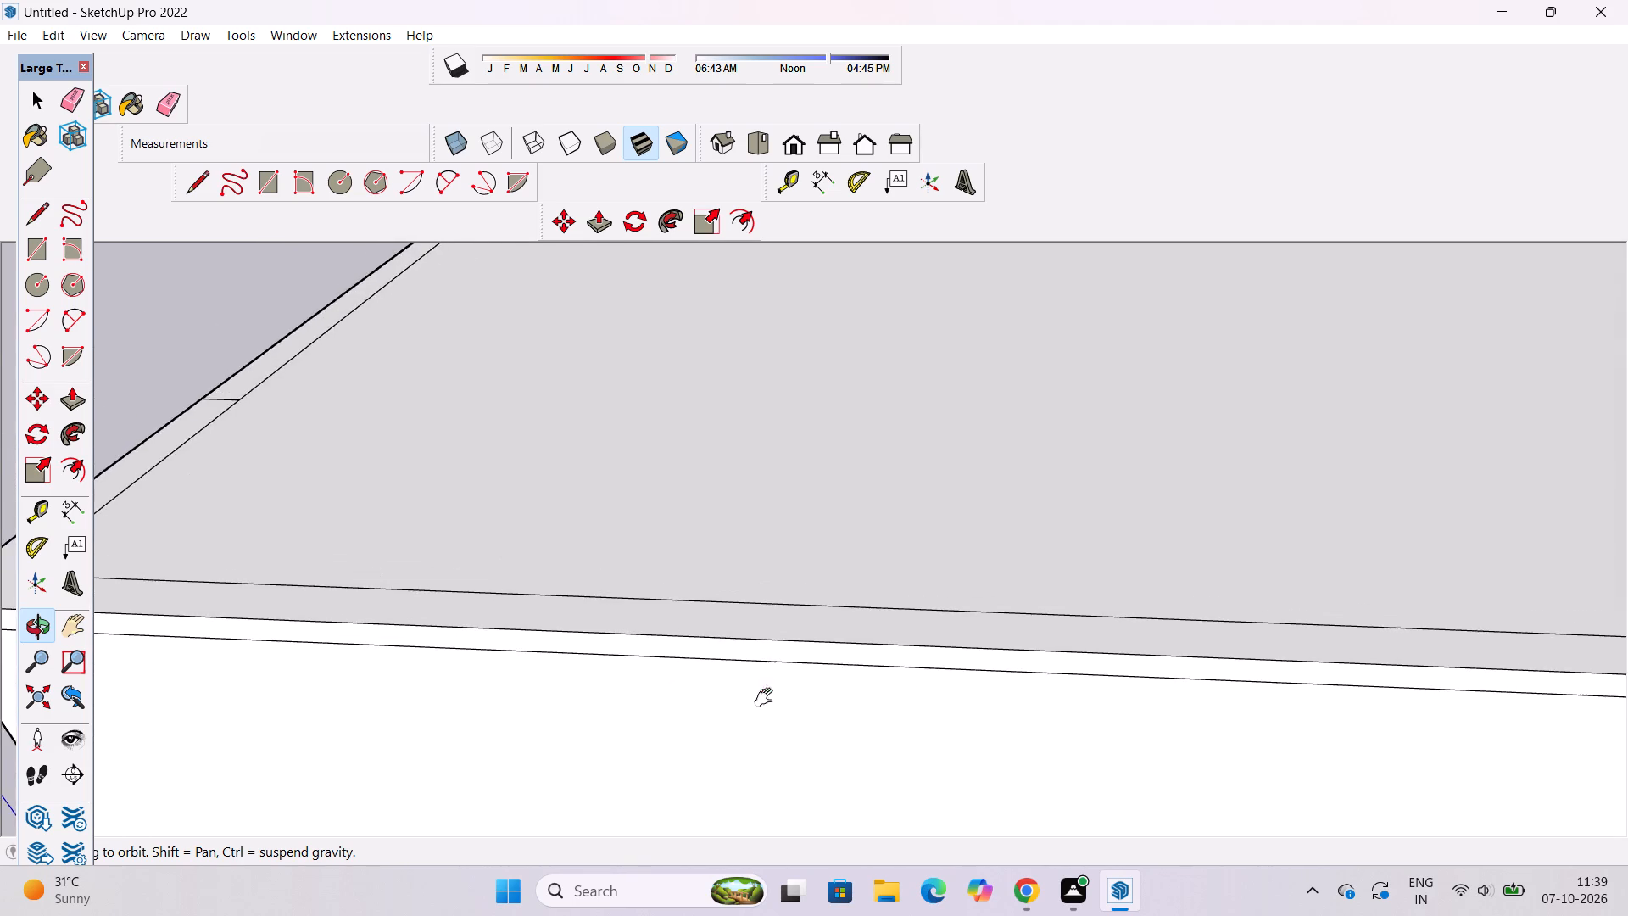
pyautogui.scroll(-6, 767, 697)
pyautogui.keyDown('shift'); pyautogui.moveTo(773, 693); pyautogui.dragTo(684, 672); pyautogui.keyUp('shift')
pyautogui.scroll(-6, 680, 633)
pyautogui.keyDown('shift'); pyautogui.moveTo(1079, 684); pyautogui.dragTo(823, 680); pyautogui.keyUp('shift')
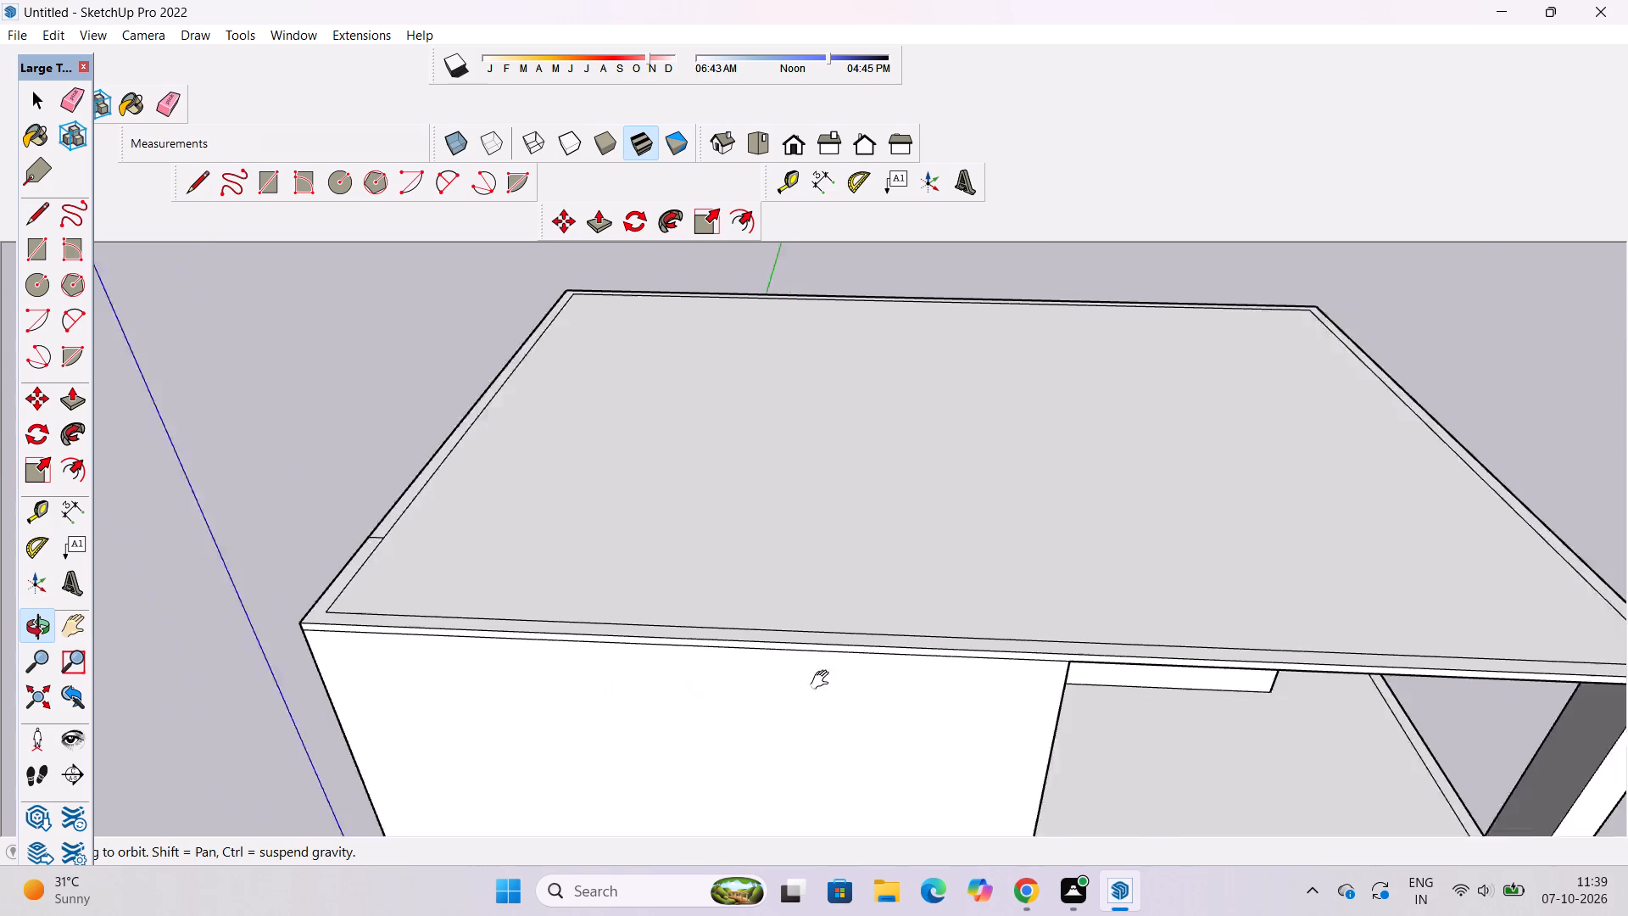
pyautogui.keyDown('shift'); pyautogui.moveTo(823, 680); pyautogui.dragTo(795, 680); pyautogui.keyUp('shift')
pyautogui.press('l')
pyautogui.scroll(5, 916, 667)
pyautogui.scroll(7, 842, 661)
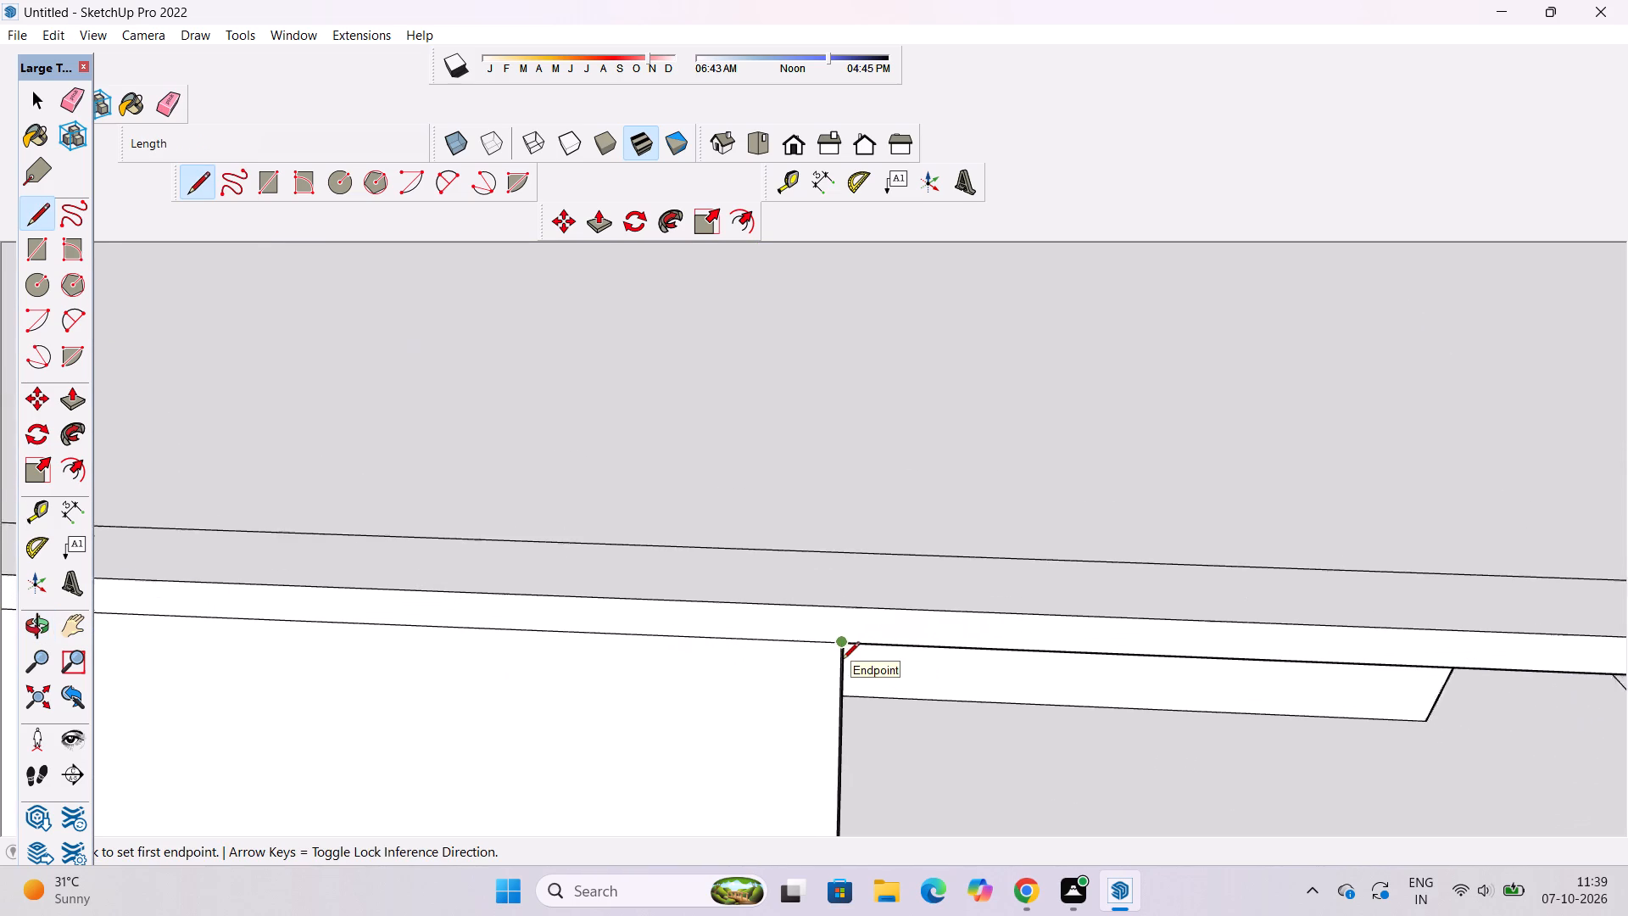
pyautogui.scroll(2, 842, 661)
pyautogui.click(844, 640)
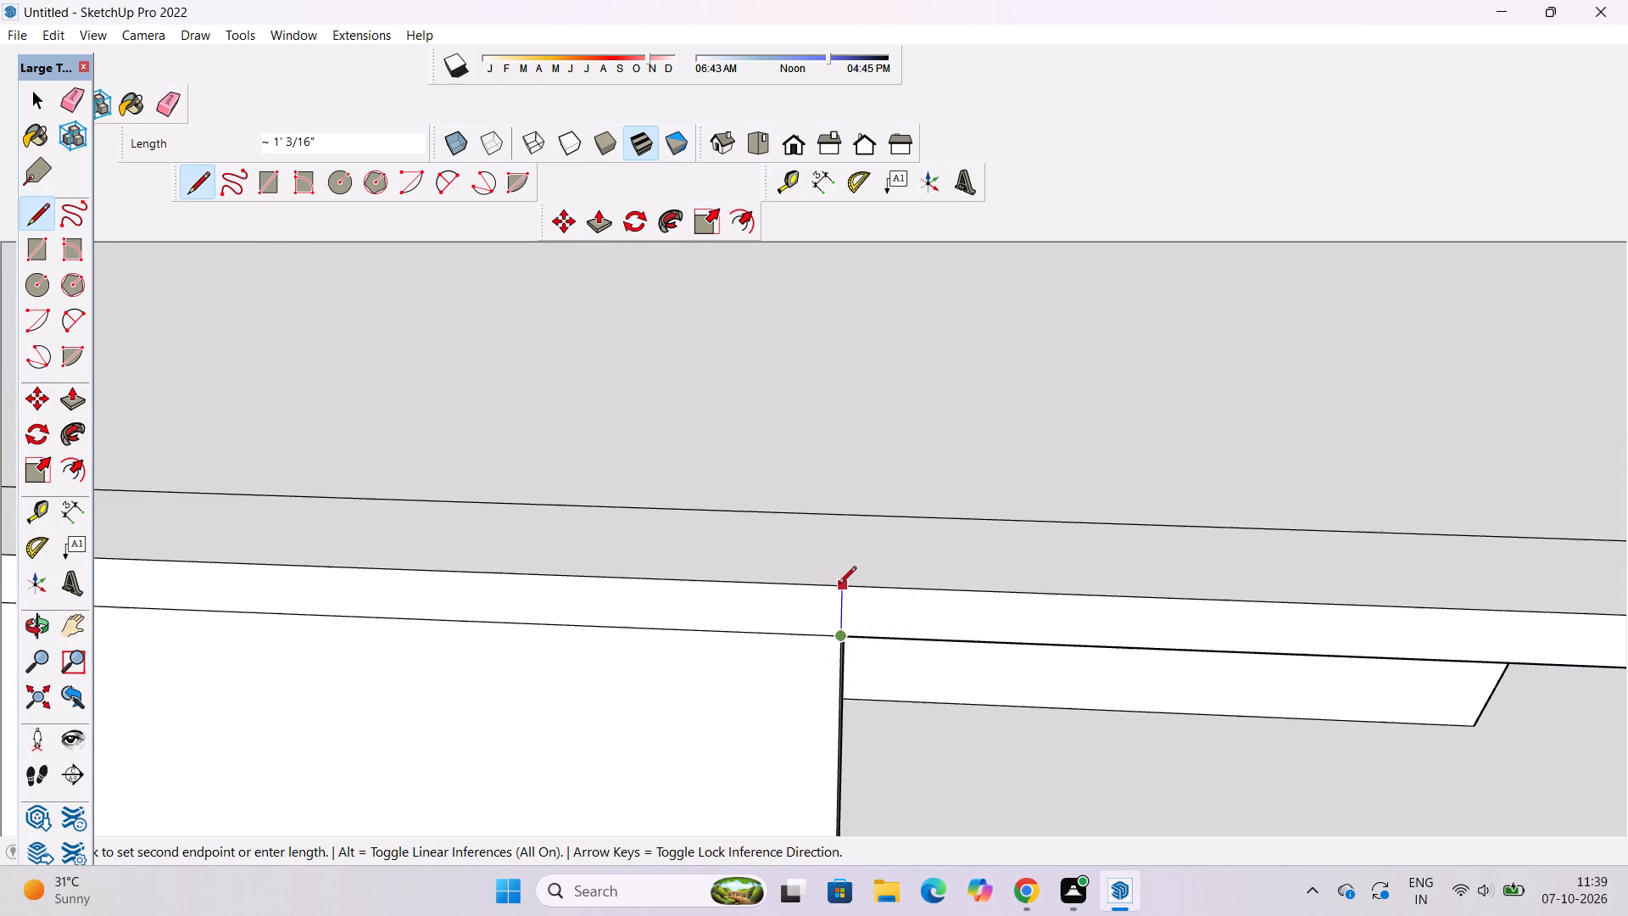
pyautogui.click(844, 585)
pyautogui.click(839, 584)
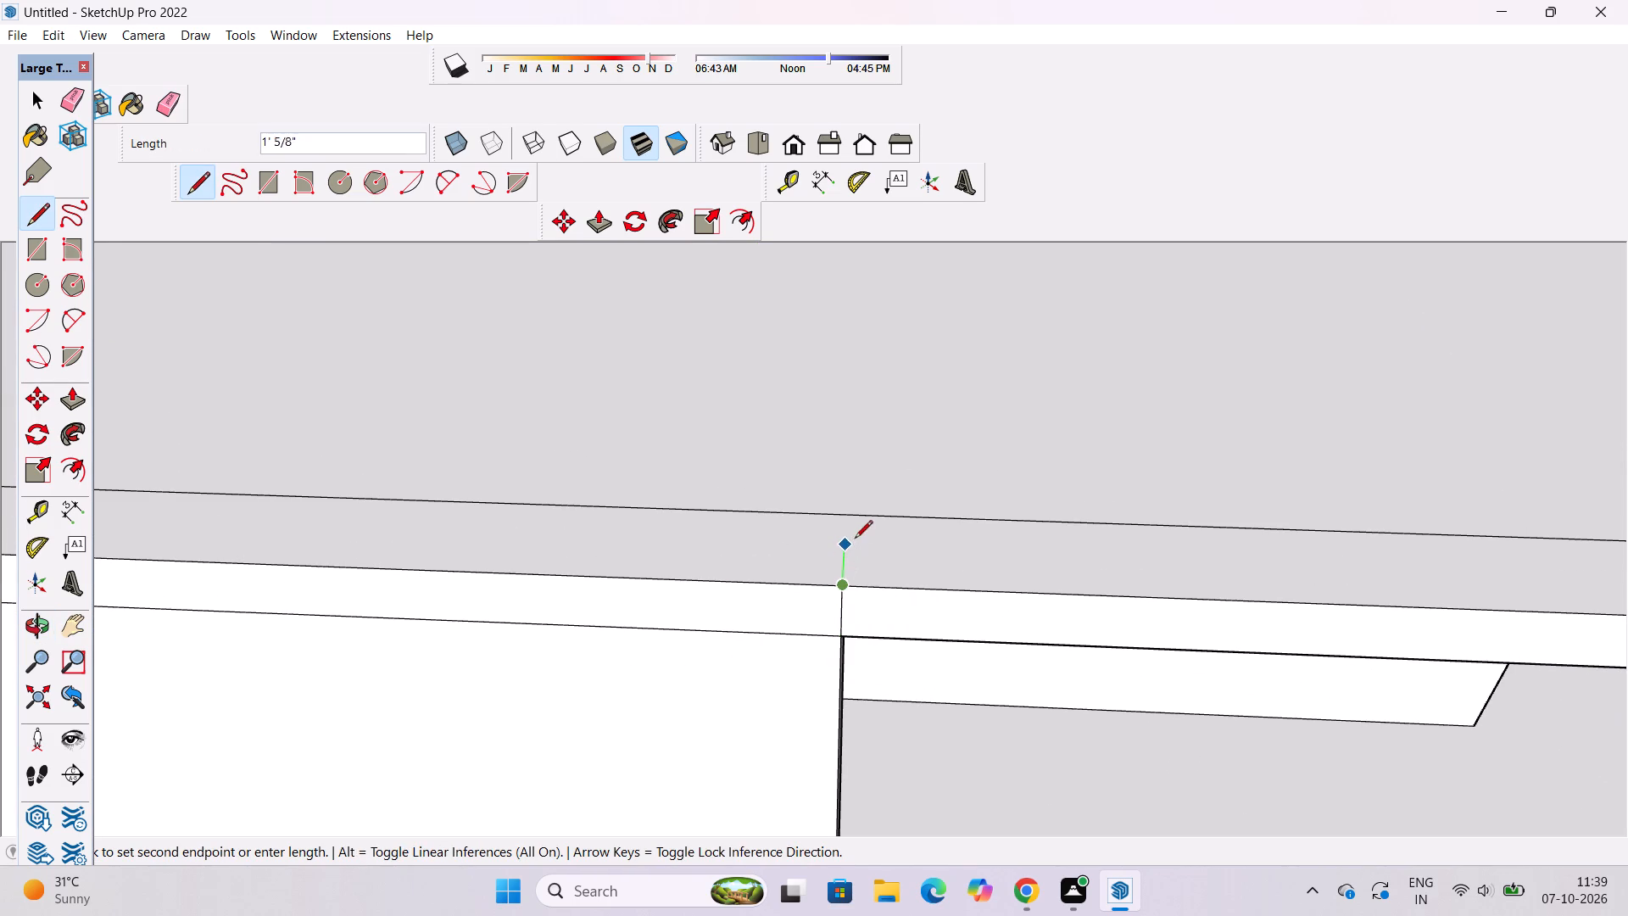
pyautogui.click(848, 515)
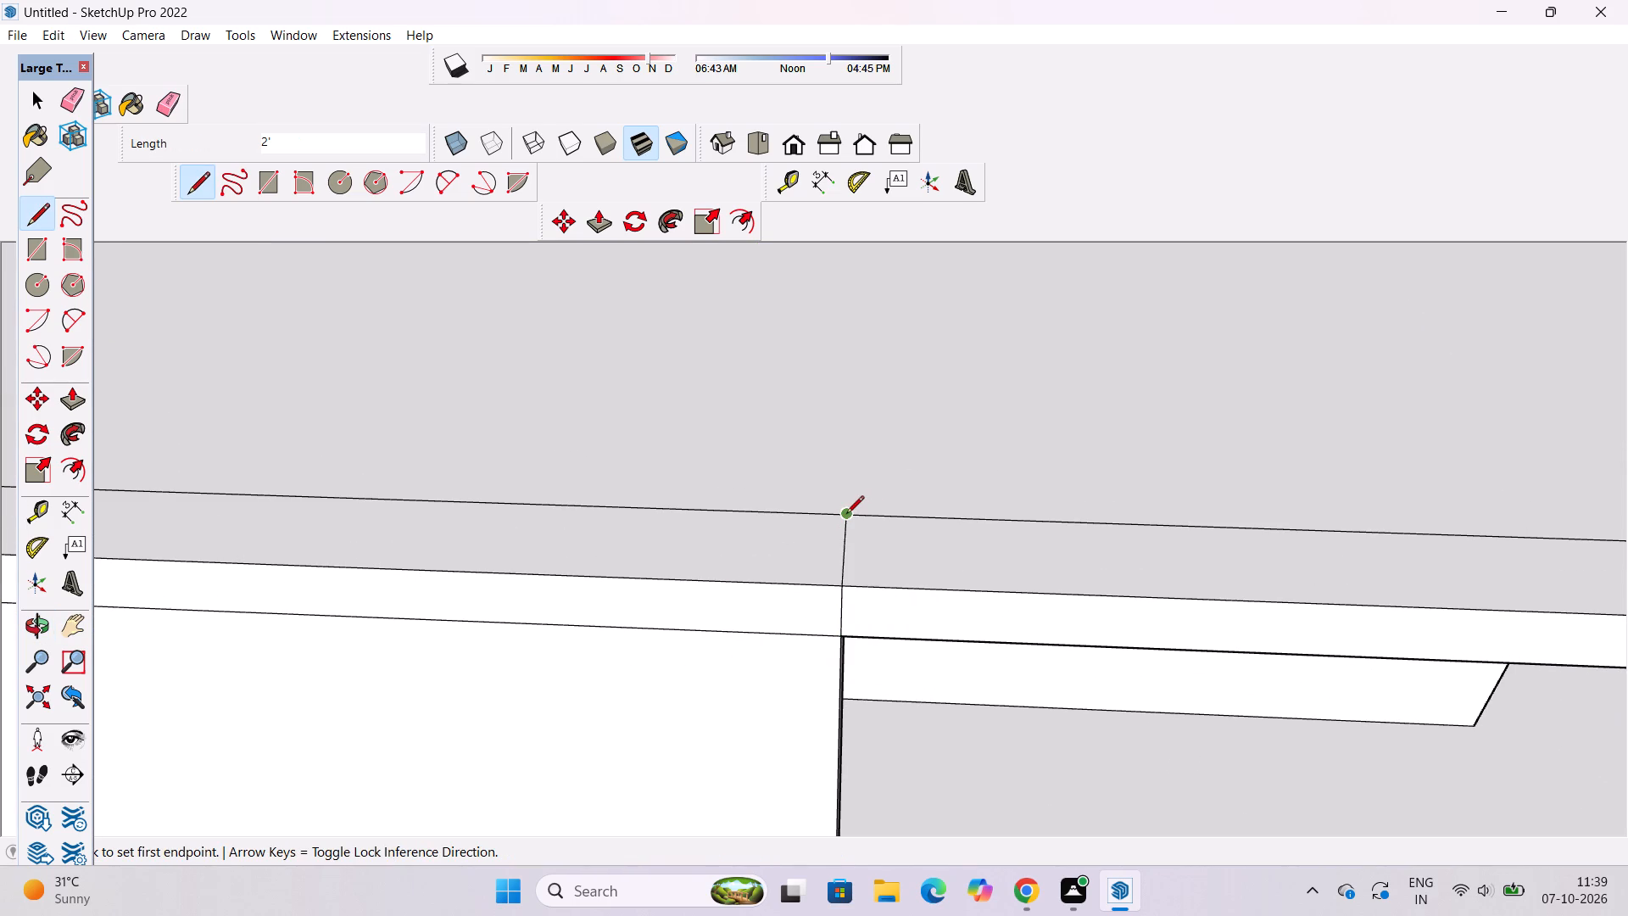
pyautogui.press('space')
# Push/Pull the L-shaped border strip above the solid wall up 20' from the roof slab.
pyautogui.write('o')
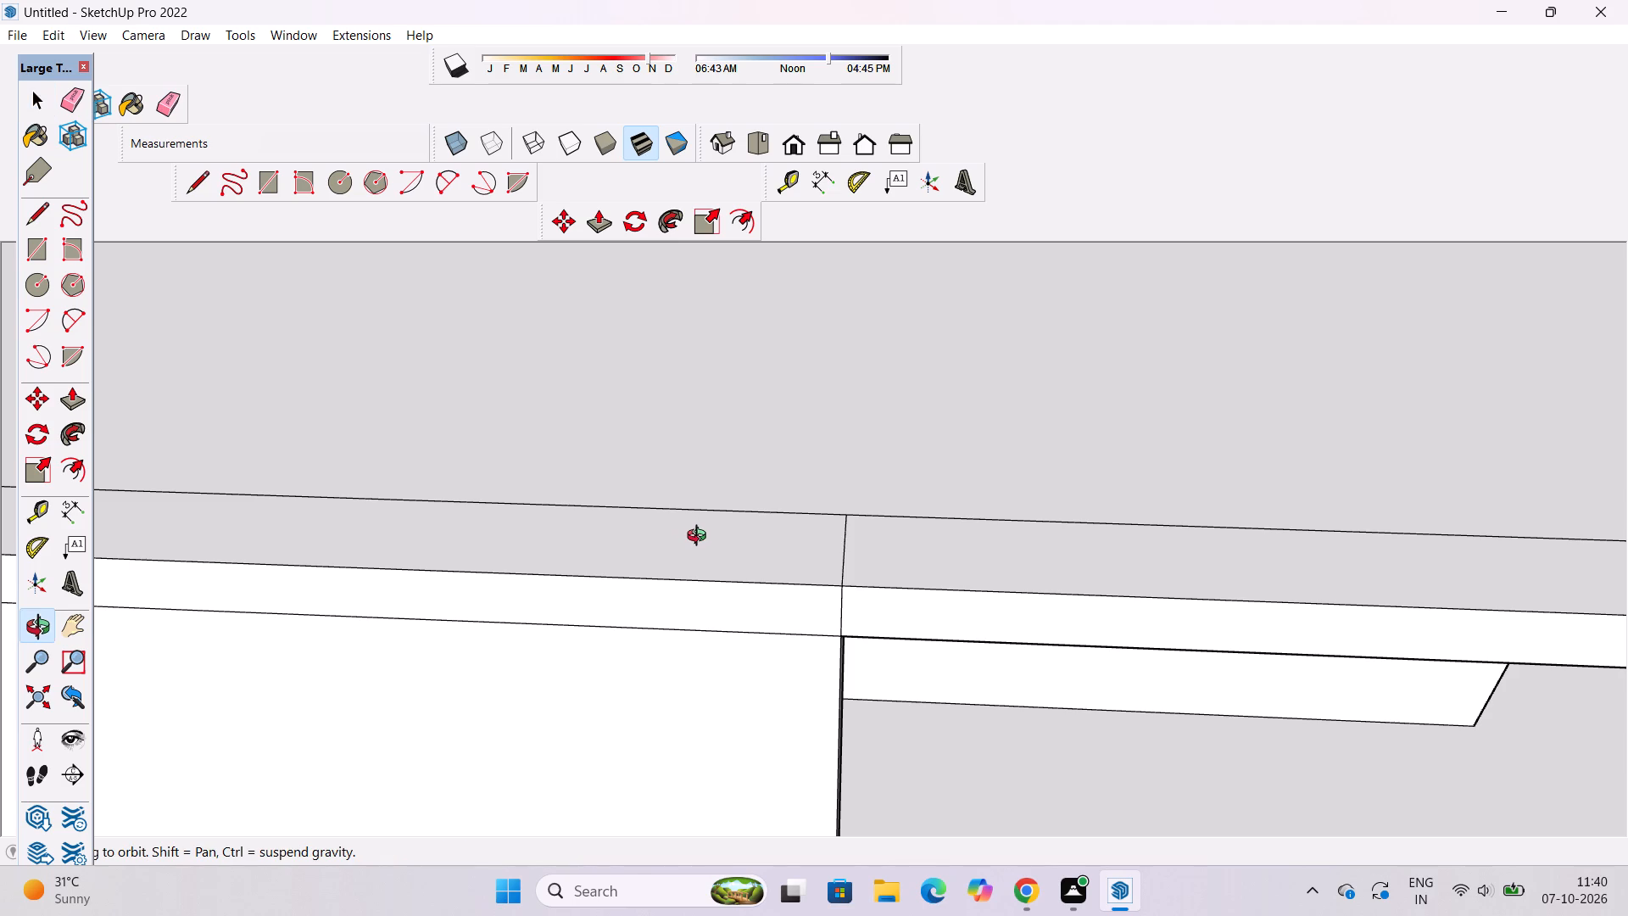
pyautogui.scroll(-4, 701, 546)
pyautogui.scroll(-3, 853, 509)
pyautogui.keyDown('shift'); pyautogui.moveTo(778, 598); pyautogui.dragTo(951, 636); pyautogui.keyUp('shift')
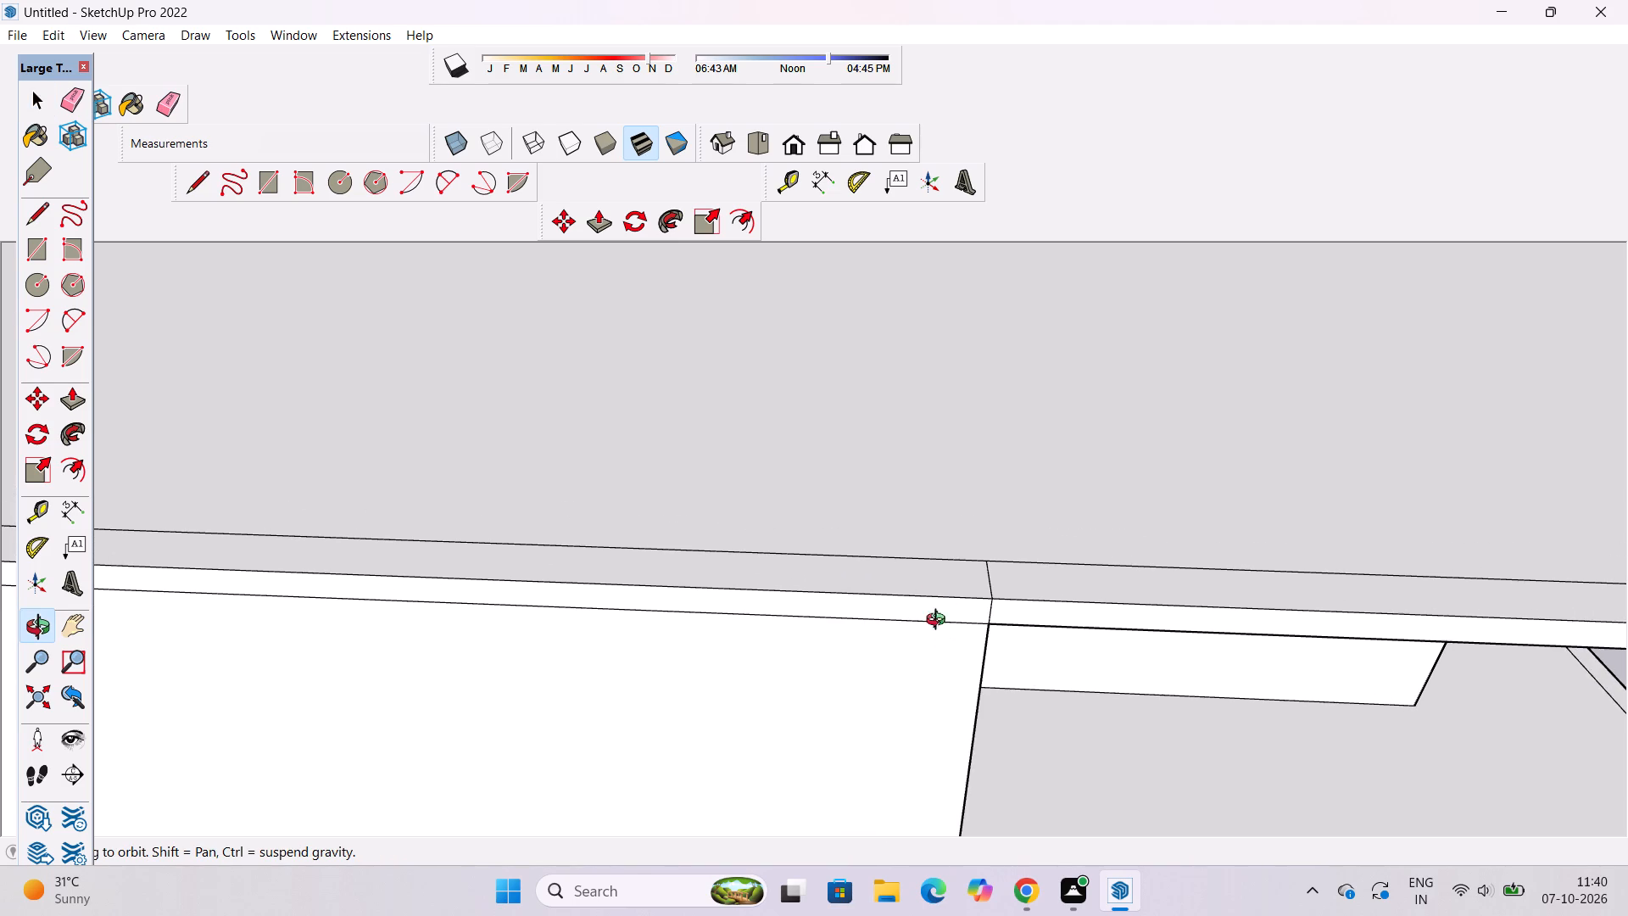
pyautogui.scroll(1, 936, 588)
pyautogui.keyDown('shift'); pyautogui.moveTo(832, 601); pyautogui.dragTo(946, 601); pyautogui.keyUp('shift')
pyautogui.scroll(-10, 946, 601)
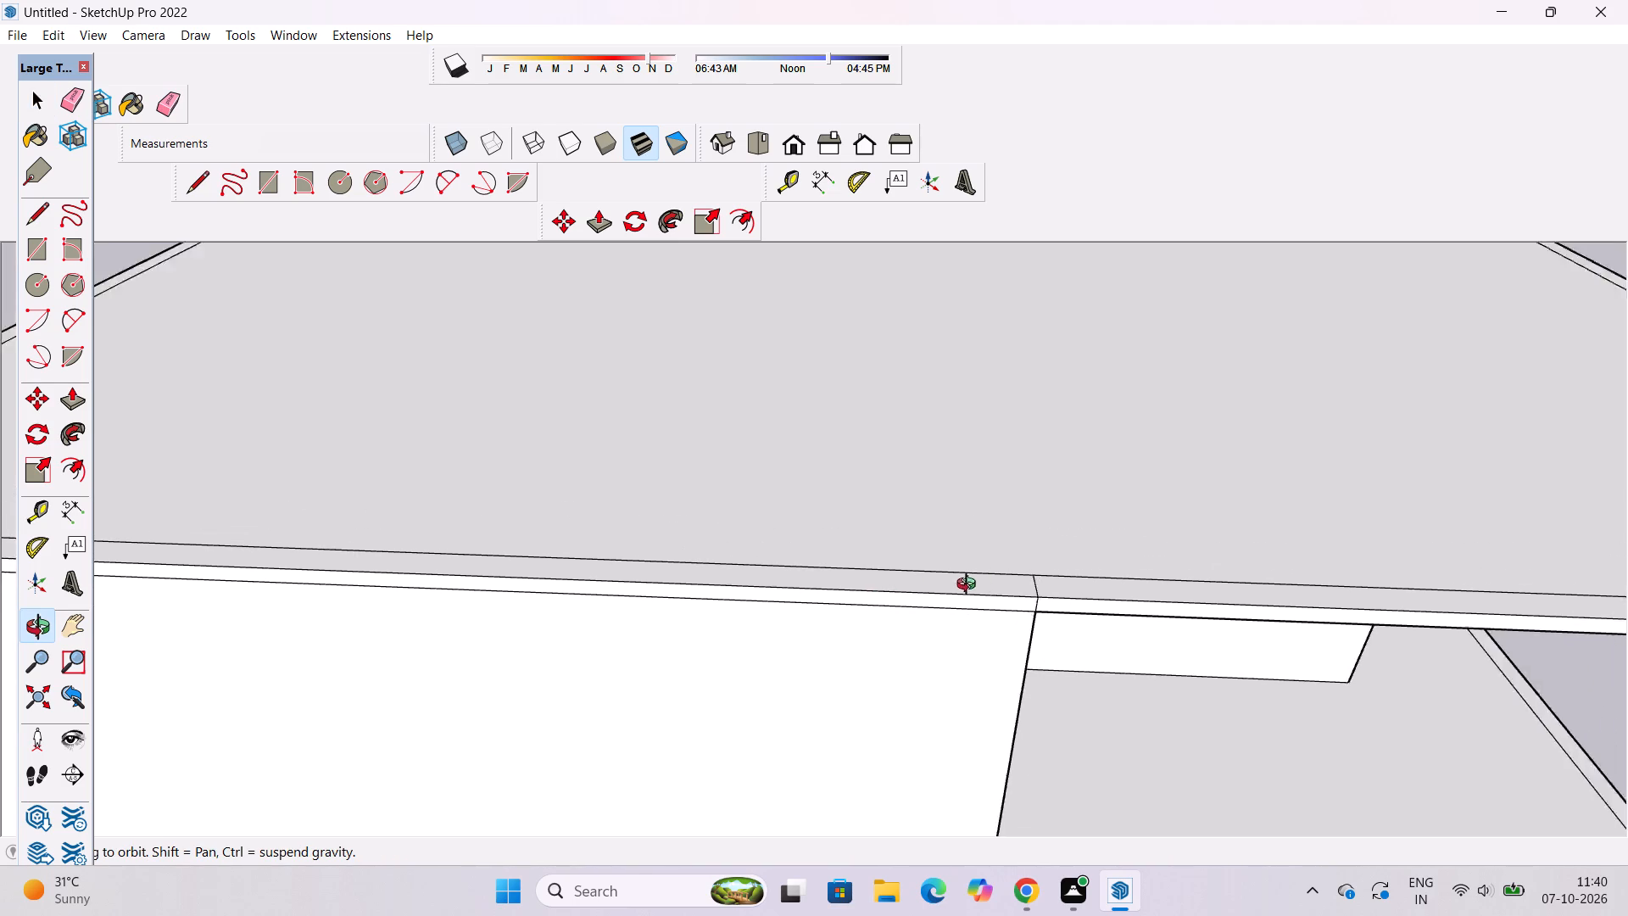
pyautogui.scroll(-7, 970, 586)
pyautogui.moveTo(571, 691); pyautogui.dragTo(649, 749)
pyautogui.keyDown('shift'); pyautogui.moveTo(581, 741); pyautogui.dragTo(610, 738); pyautogui.keyUp('shift')
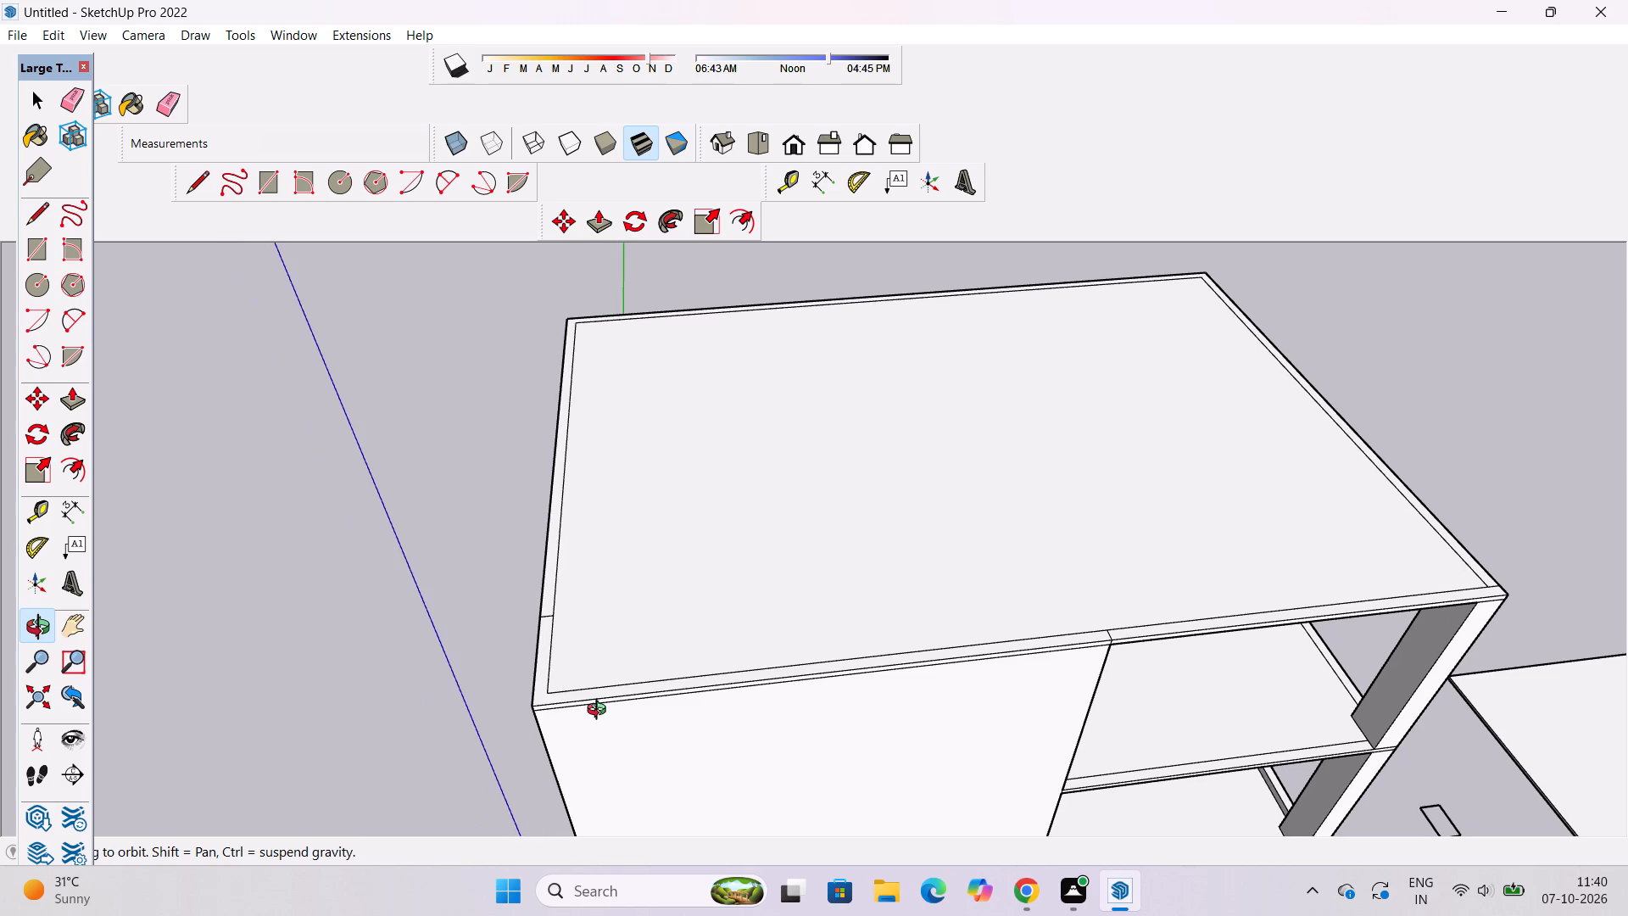
pyautogui.keyDown('shift'); pyautogui.click(525, 680); pyautogui.keyUp('shift')
pyautogui.moveTo(618, 715); pyautogui.dragTo(605, 657)
pyautogui.scroll(-3, 605, 642)
pyautogui.keyDown('shift'); pyautogui.moveTo(606, 652); pyautogui.dragTo(612, 708); pyautogui.keyUp('shift')
pyautogui.moveTo(612, 708); pyautogui.dragTo(605, 695)
pyautogui.press('p')
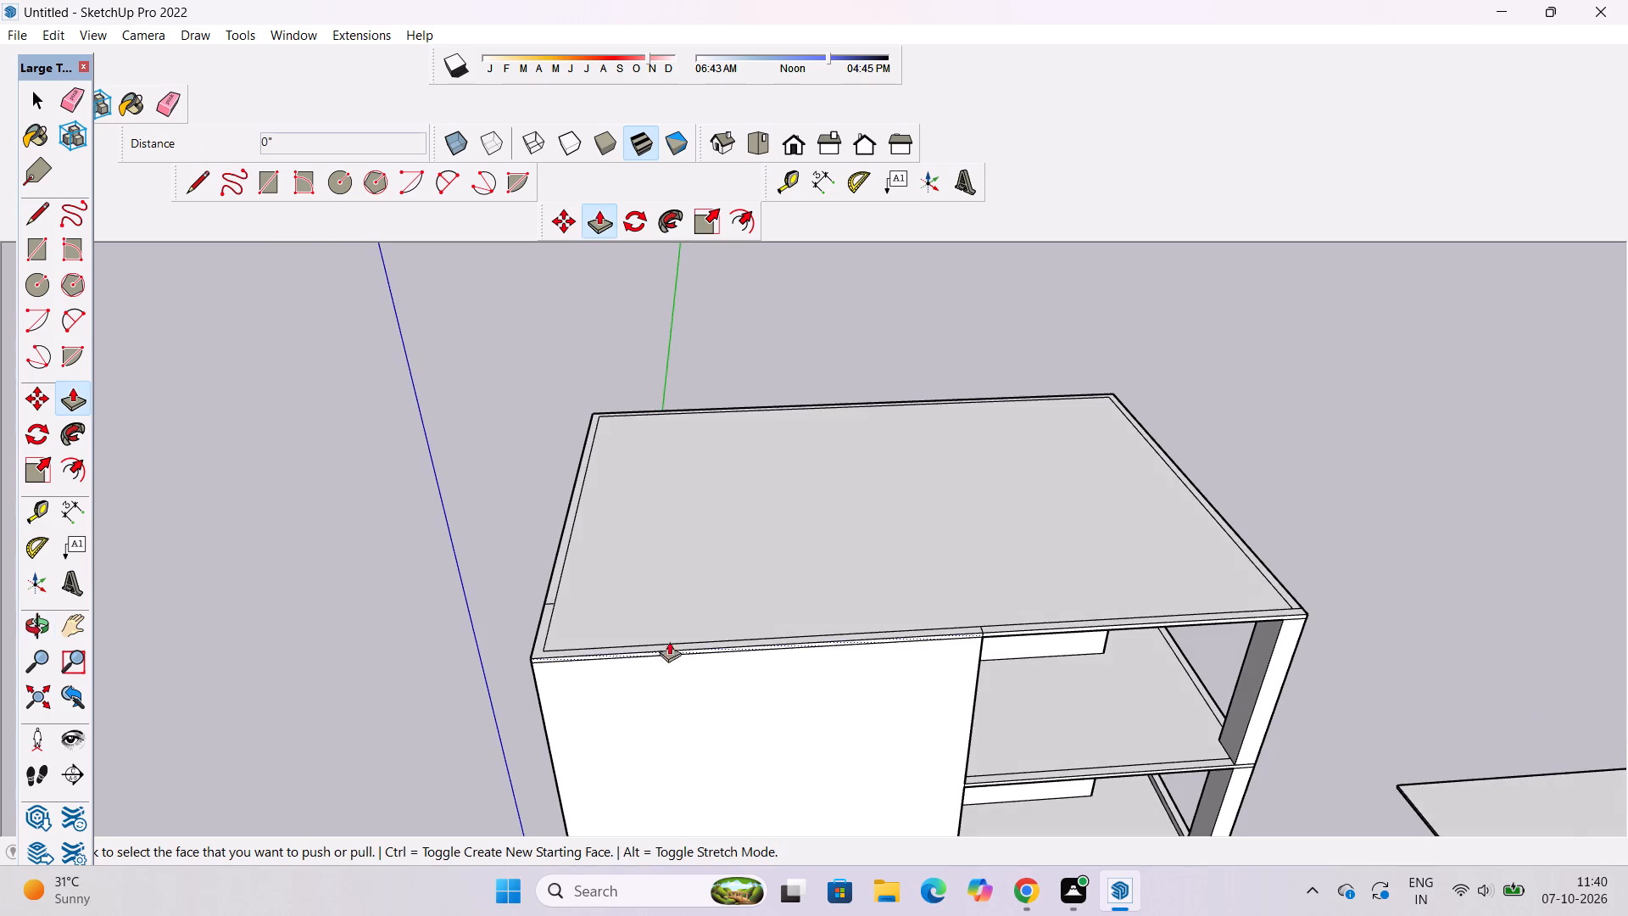
pyautogui.scroll(7, 622, 629)
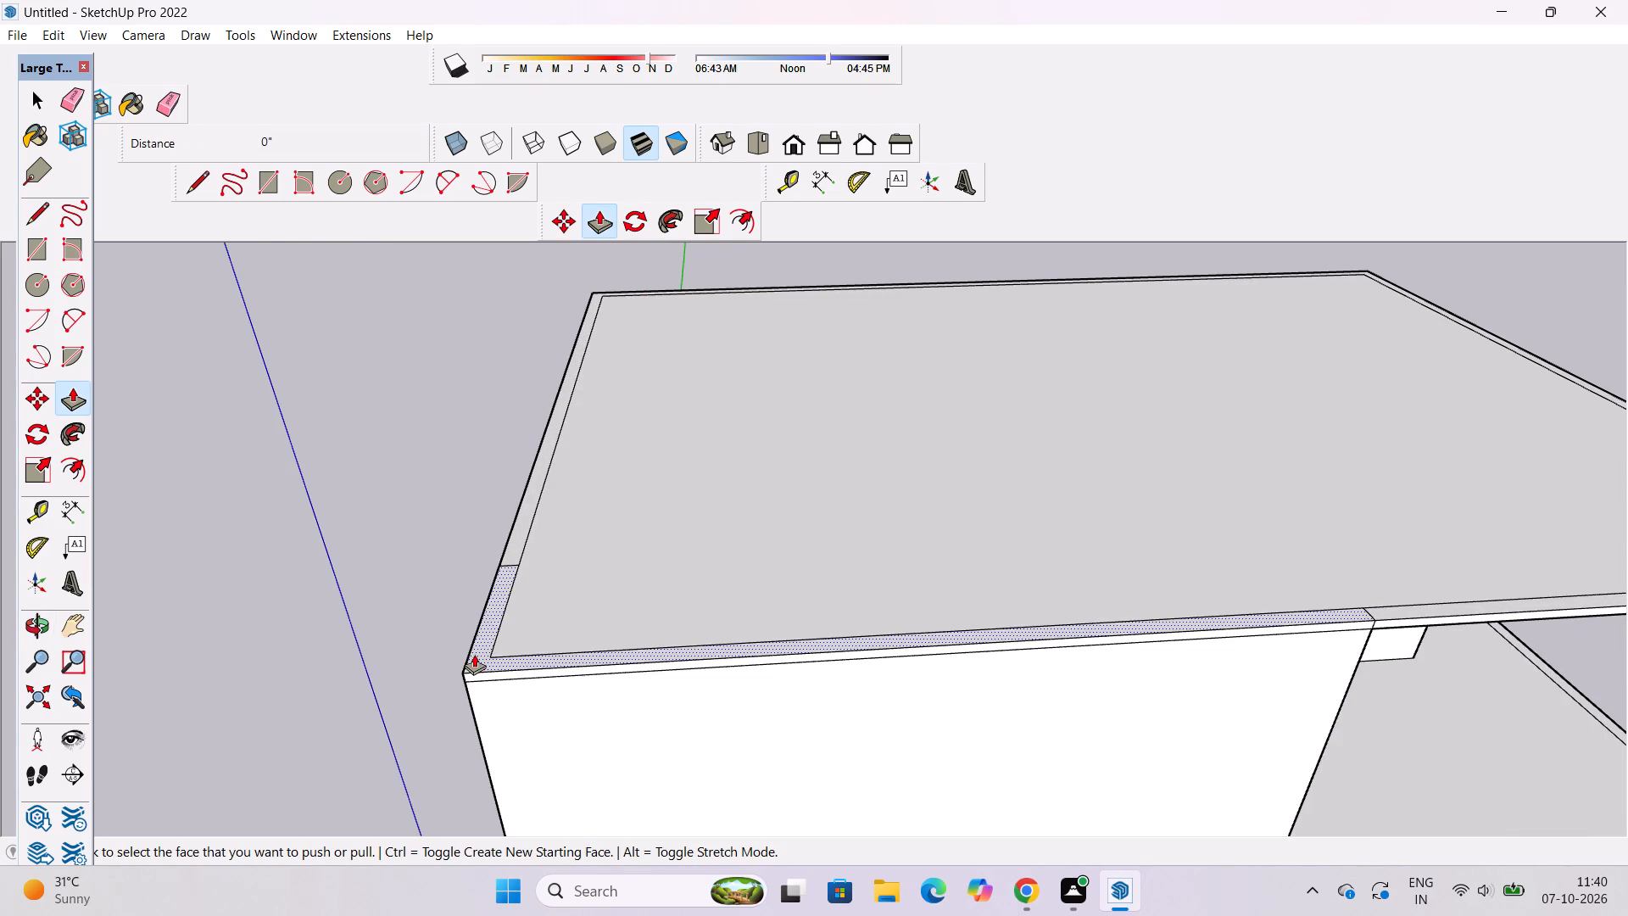
pyautogui.click(474, 654)
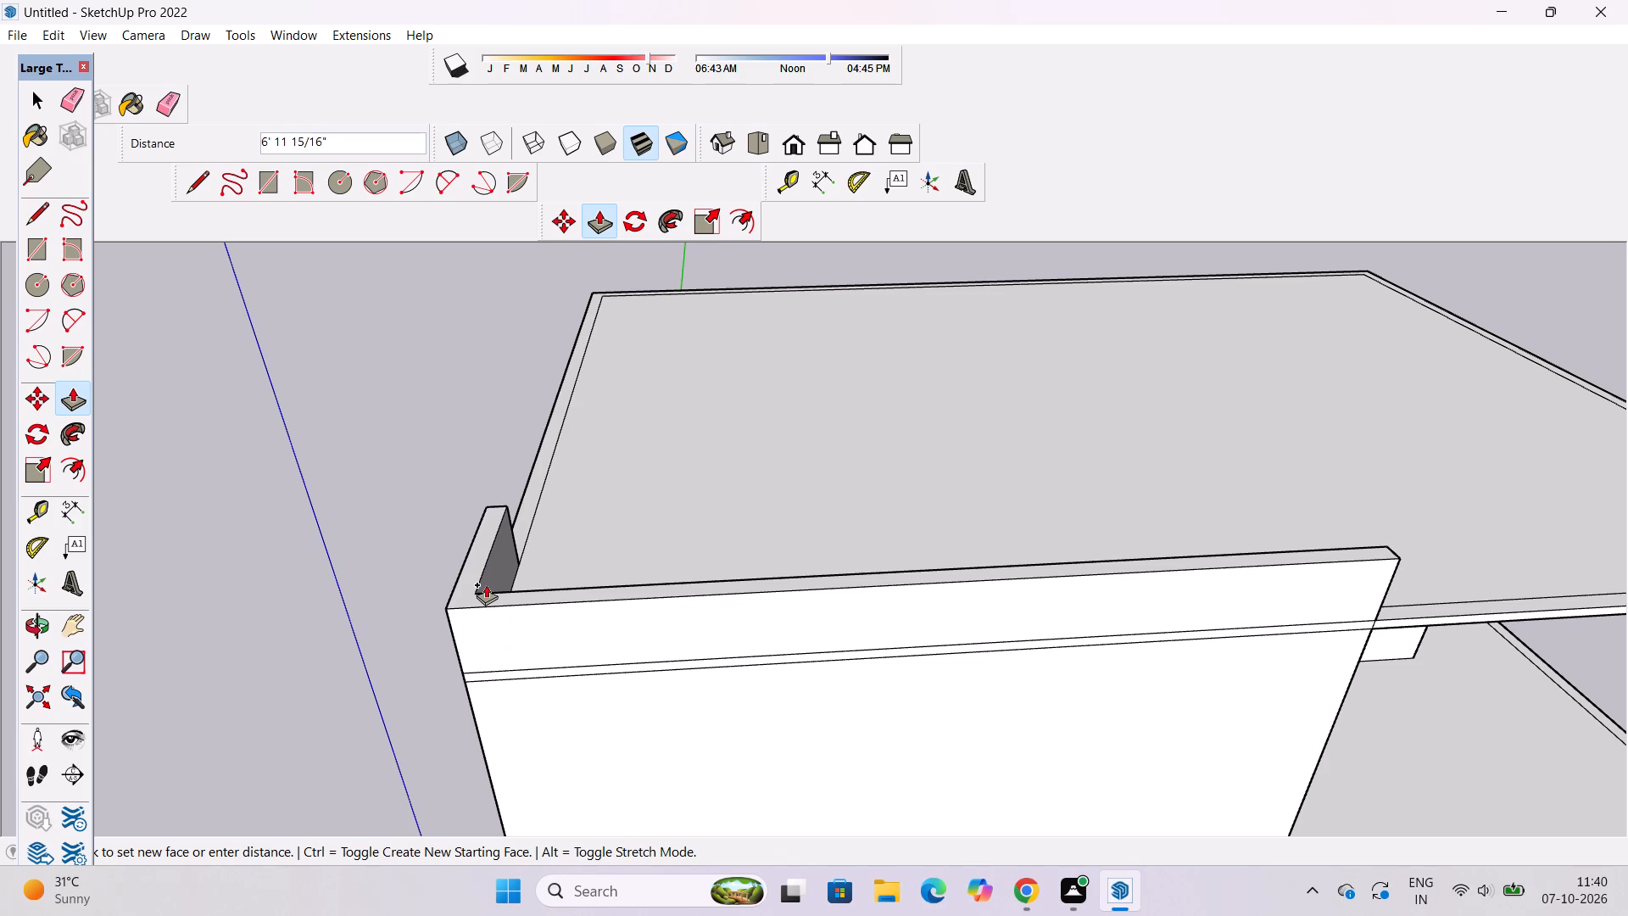
pyautogui.write("20'")
pyautogui.press('Return')
# Push/Pull the top face of the raised L-shaped roof wall up another 10'.
pyautogui.press('o')
pyautogui.scroll(-3, 486, 584)
pyautogui.moveTo(448, 707); pyautogui.dragTo(449, 601)
pyautogui.scroll(-5, 447, 601)
pyautogui.keyDown('shift'); pyautogui.moveTo(494, 561); pyautogui.dragTo(380, 607); pyautogui.keyUp('shift')
pyautogui.moveTo(492, 656); pyautogui.dragTo(499, 578)
pyautogui.scroll(5, 493, 582)
pyautogui.moveTo(493, 583); pyautogui.dragTo(487, 607)
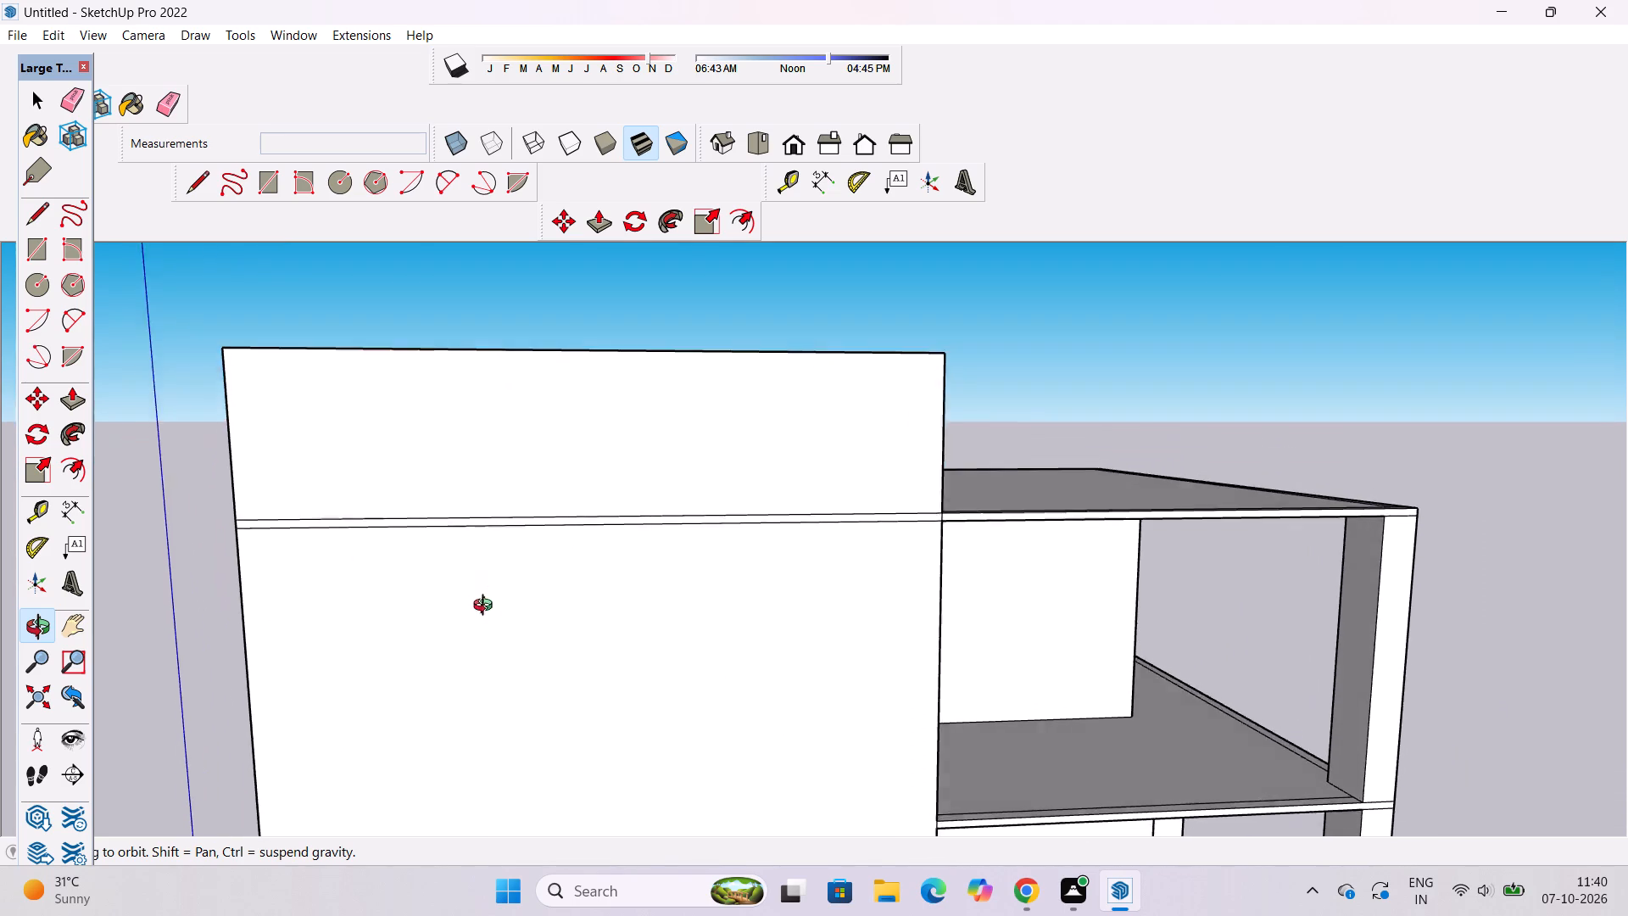
pyautogui.moveTo(487, 607); pyautogui.dragTo(482, 624)
pyautogui.keyDown('shift'); pyautogui.moveTo(482, 624); pyautogui.dragTo(491, 607); pyautogui.keyUp('shift')
pyautogui.scroll(-1, 491, 607)
pyautogui.moveTo(491, 607); pyautogui.dragTo(470, 702)
pyautogui.scroll(3, 463, 700)
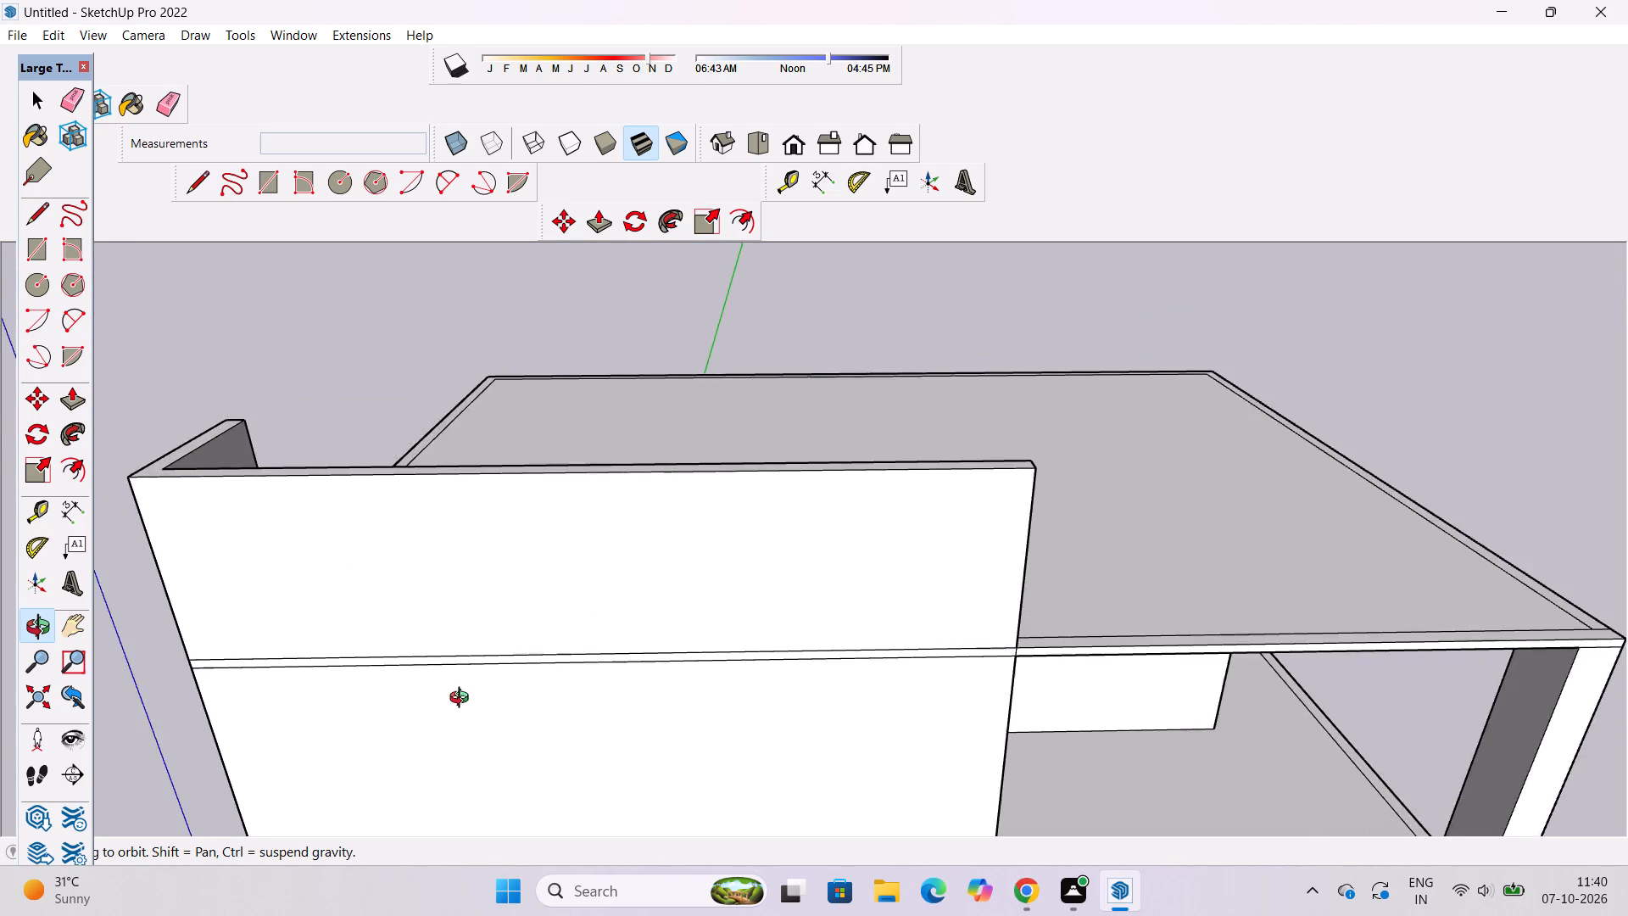
pyautogui.keyDown('shift'); pyautogui.moveTo(465, 691); pyautogui.dragTo(588, 579); pyautogui.keyUp('shift')
pyautogui.scroll(-6, 588, 545)
pyautogui.moveTo(585, 544); pyautogui.dragTo(578, 751)
pyautogui.scroll(5, 583, 746)
pyautogui.keyDown('shift'); pyautogui.moveTo(575, 740); pyautogui.dragTo(567, 765); pyautogui.keyUp('shift')
pyautogui.scroll(1, 559, 761)
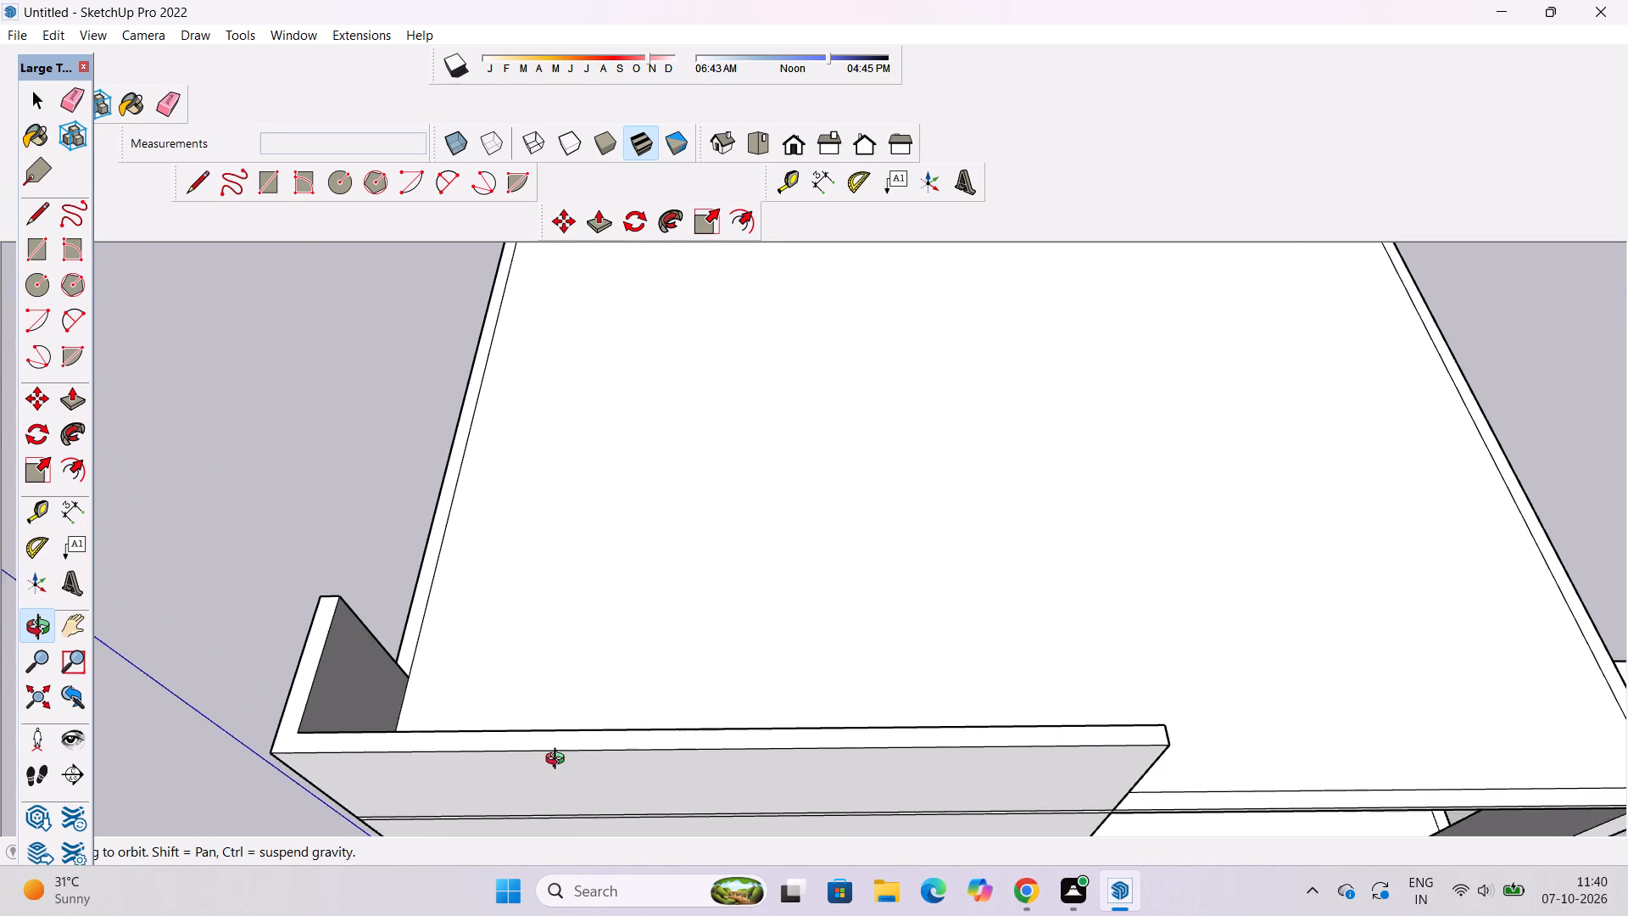
pyautogui.scroll(4, 559, 761)
pyautogui.press('p')
pyautogui.click(578, 720)
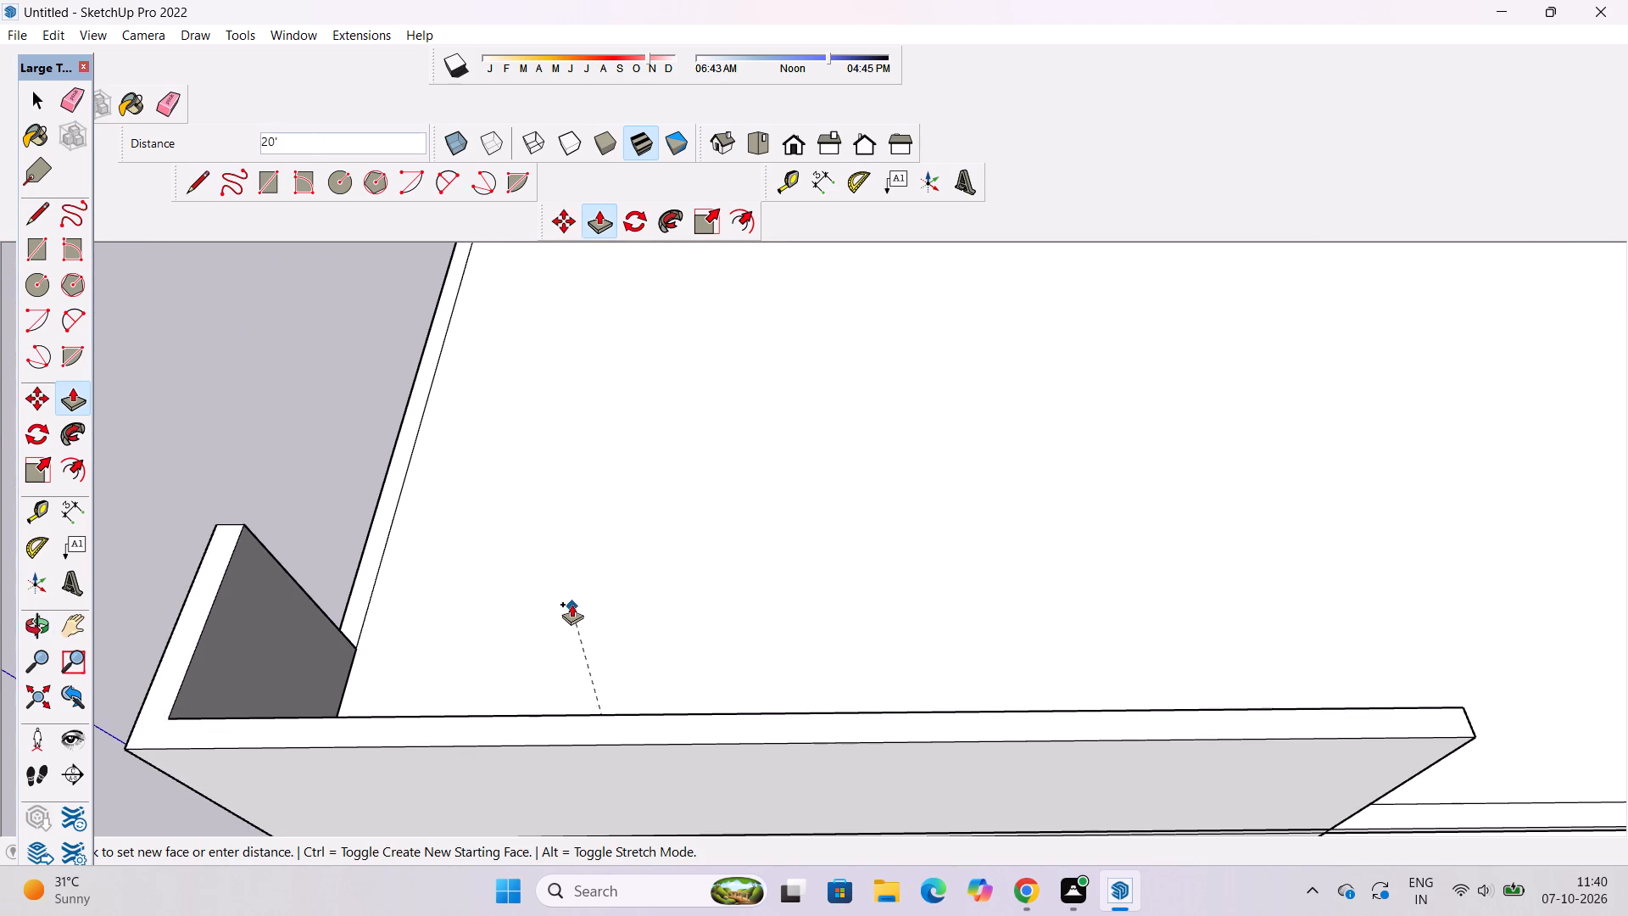
pyautogui.write("10'")
pyautogui.press('Return')
# Erase the horizontal seam lines left by the 10' extension on the two outer faces of the raised roof wall.
pyautogui.press('o')
pyautogui.scroll(-12, 427, 543)
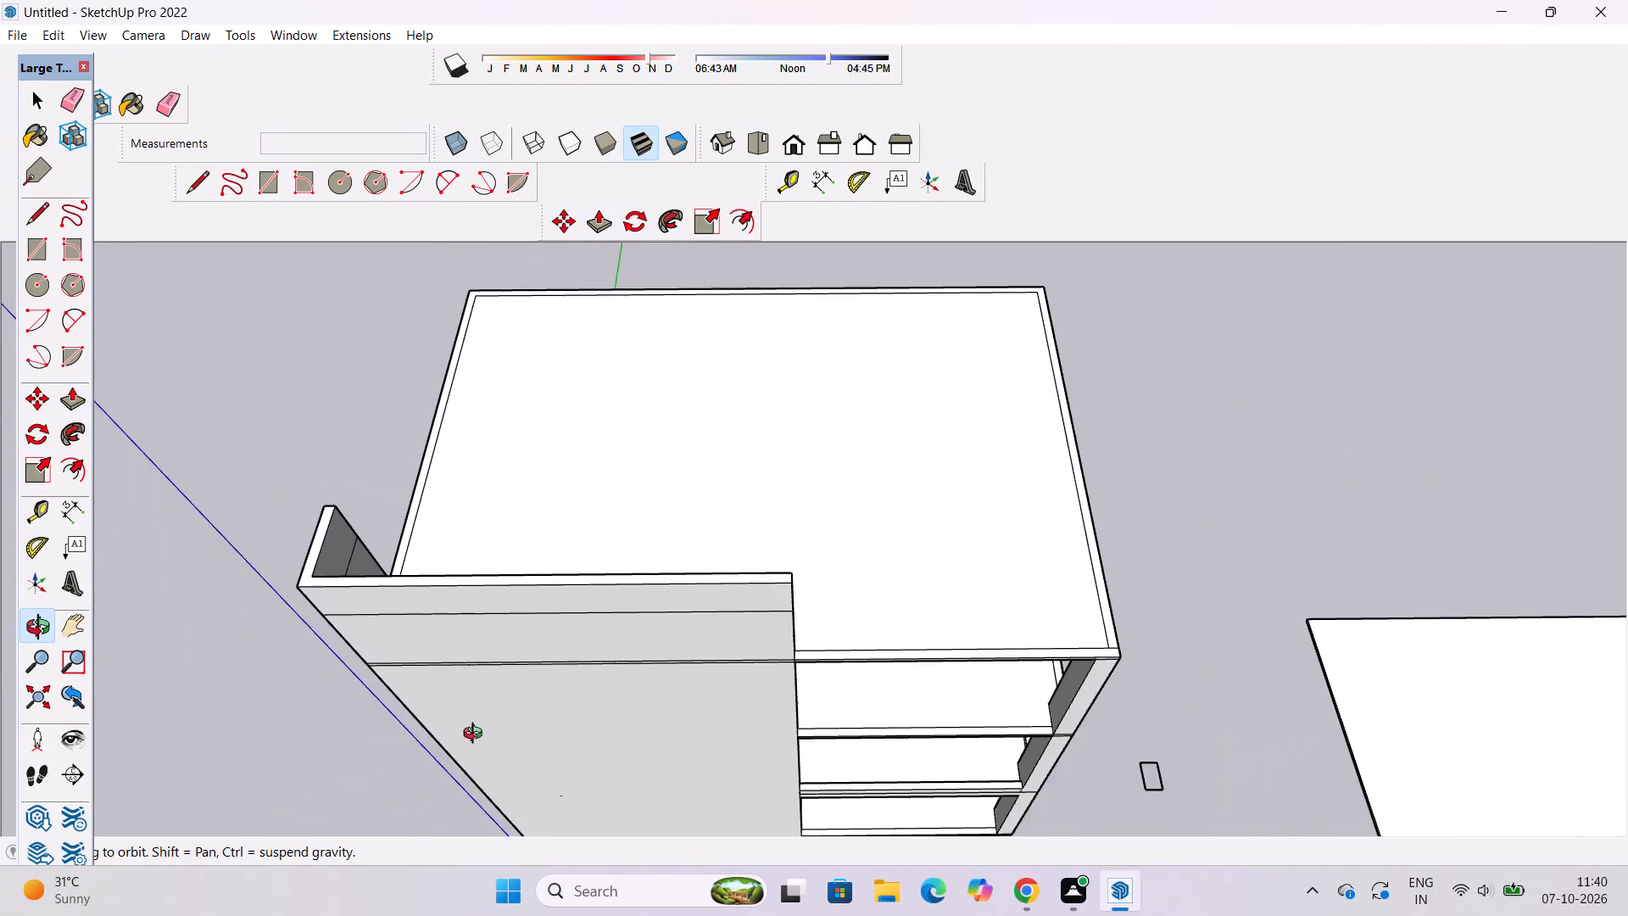
pyautogui.moveTo(481, 721); pyautogui.dragTo(525, 506)
pyautogui.scroll(-5, 513, 515)
pyautogui.keyDown('shift'); pyautogui.moveTo(537, 511); pyautogui.dragTo(534, 594); pyautogui.keyUp('shift')
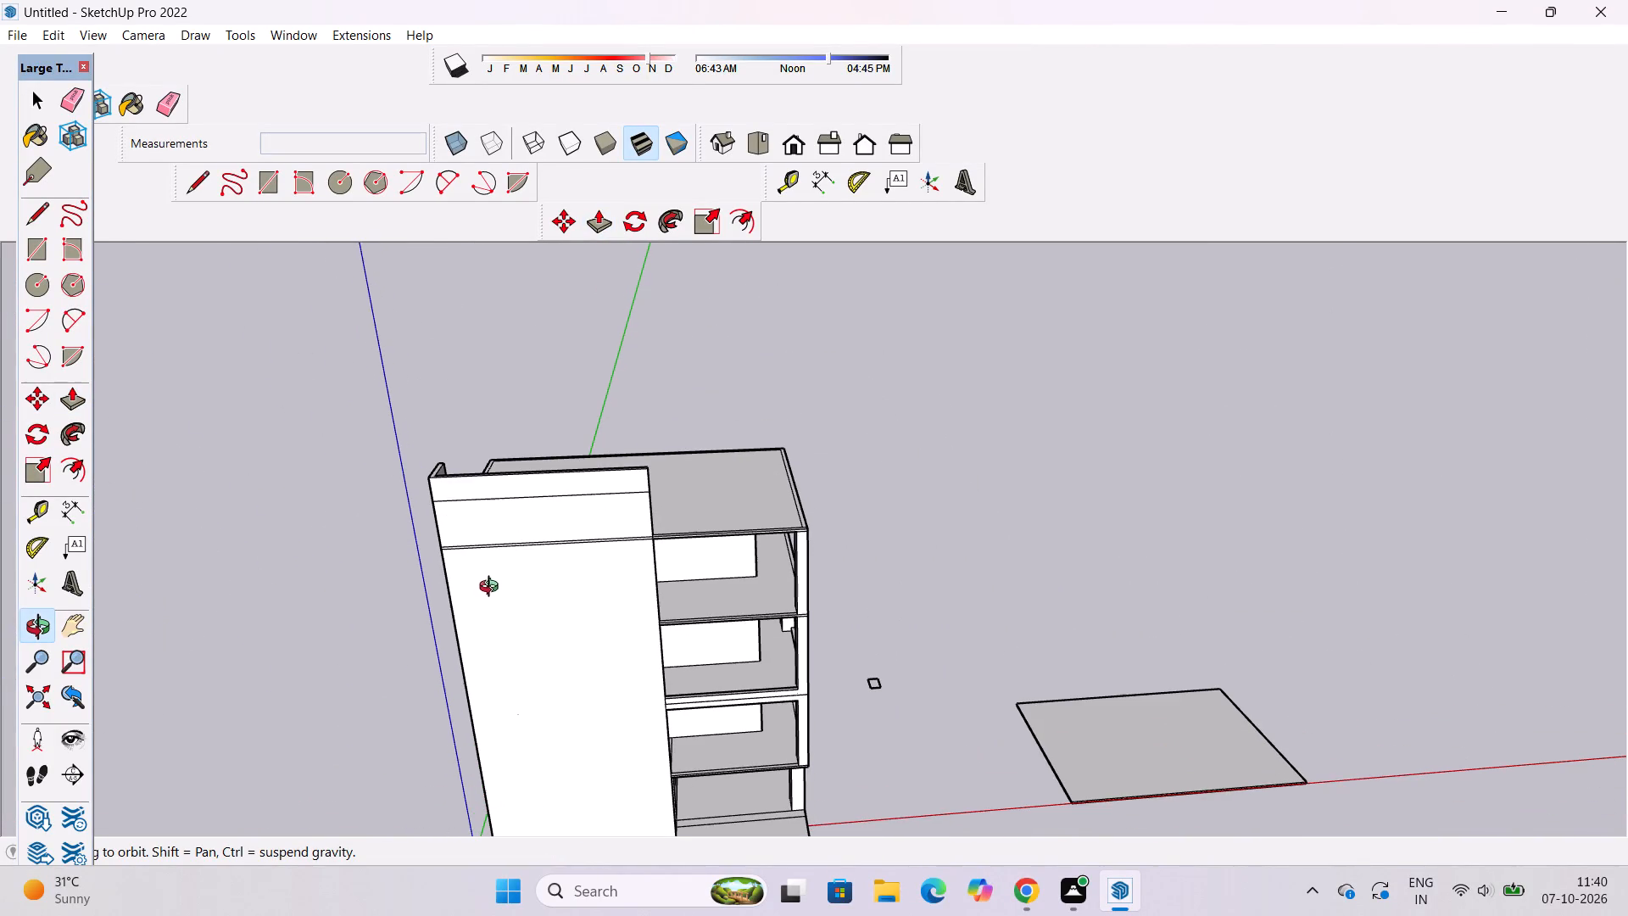
pyautogui.keyDown('shift'); pyautogui.moveTo(448, 581); pyautogui.dragTo(538, 593); pyautogui.keyUp('shift')
pyautogui.scroll(3, 551, 582)
pyautogui.moveTo(546, 575); pyautogui.dragTo(913, 536)
pyautogui.keyDown('shift'); pyautogui.moveTo(919, 503); pyautogui.dragTo(815, 543); pyautogui.keyUp('shift')
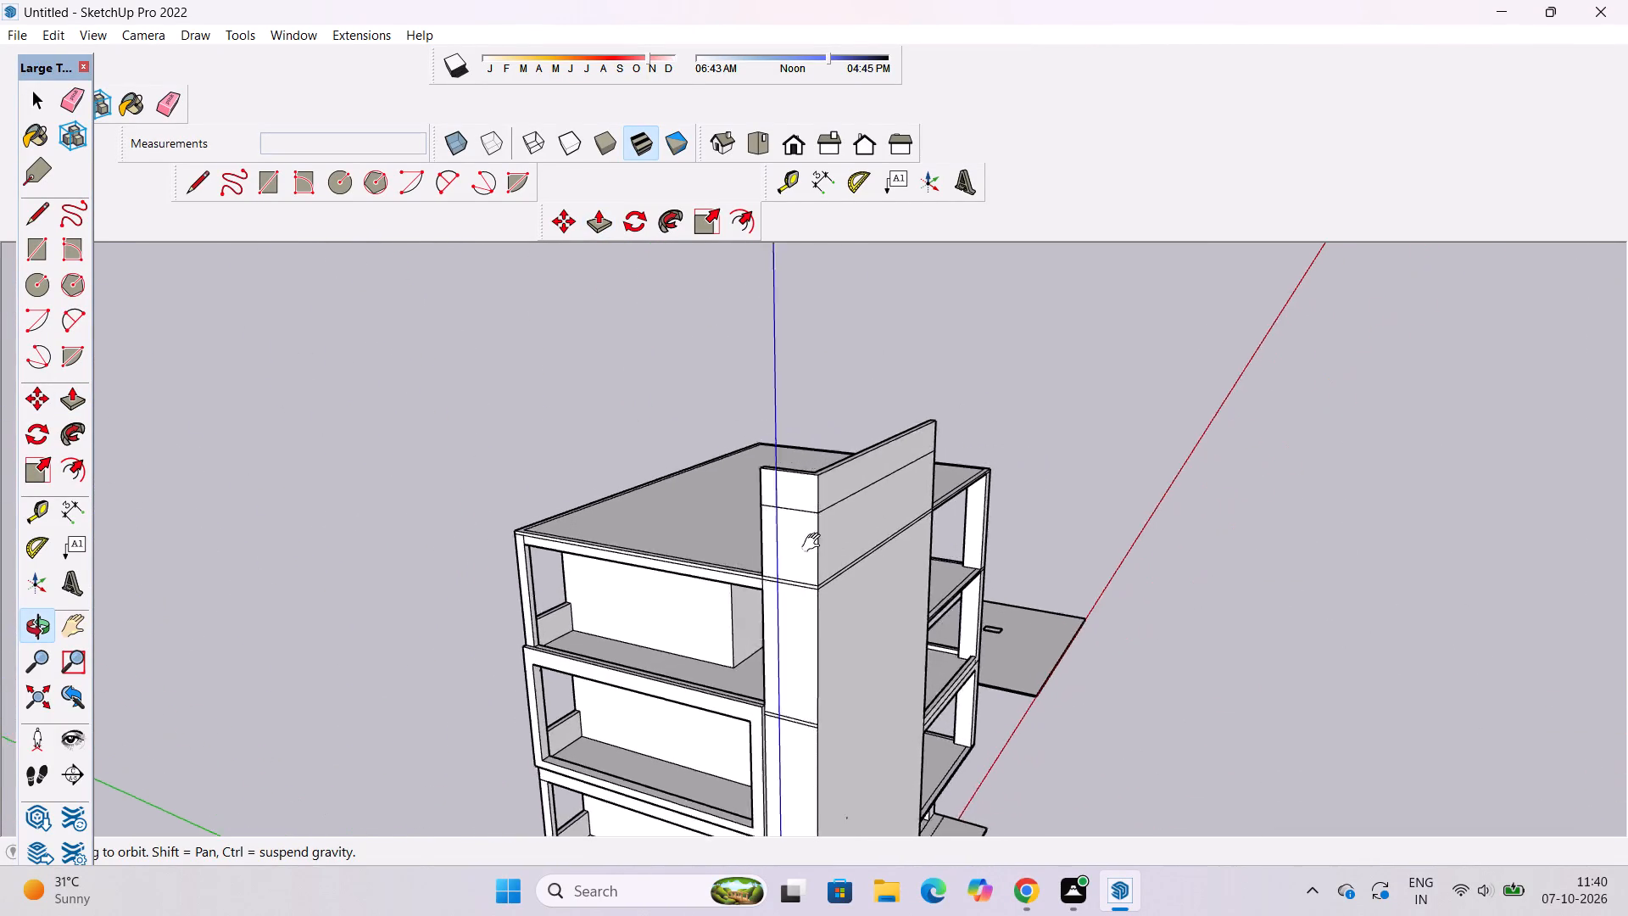
pyautogui.keyDown('shift'); pyautogui.moveTo(815, 543); pyautogui.dragTo(705, 586); pyautogui.keyUp('shift')
pyautogui.scroll(4, 674, 575)
pyautogui.press('e')
pyautogui.moveTo(628, 561); pyautogui.dragTo(625, 577)
pyautogui.moveTo(684, 542); pyautogui.dragTo(683, 570)
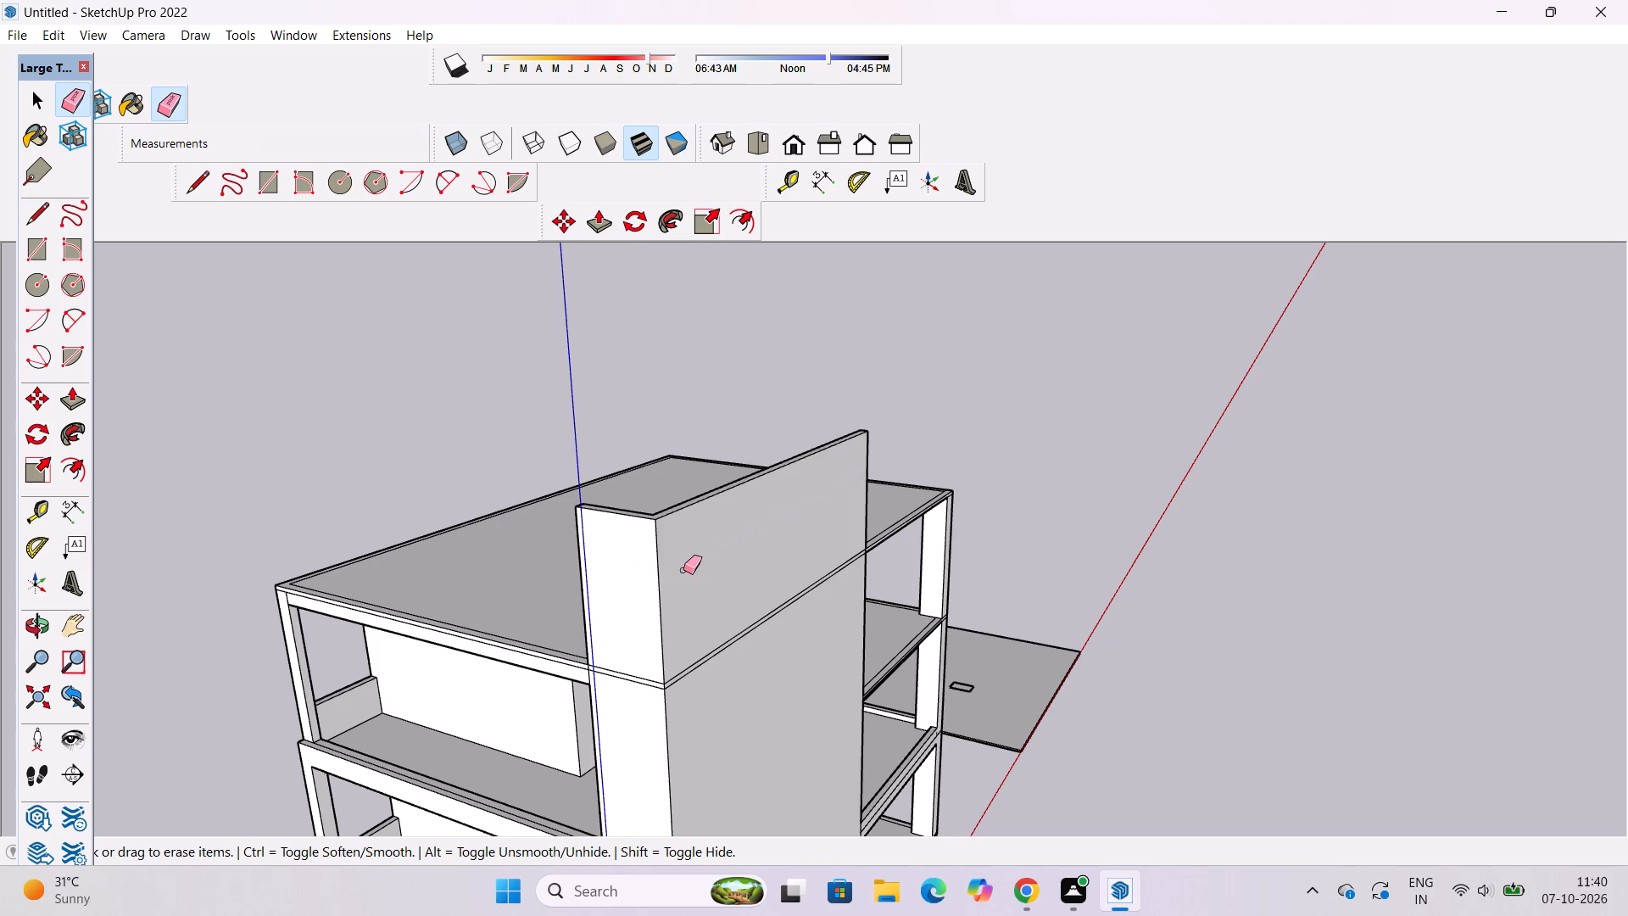
# Erase the horizontal seam lines on the two inner faces of the raised roof wall.
pyautogui.press('space')
pyautogui.write('o')
pyautogui.moveTo(927, 571); pyautogui.dragTo(258, 627)
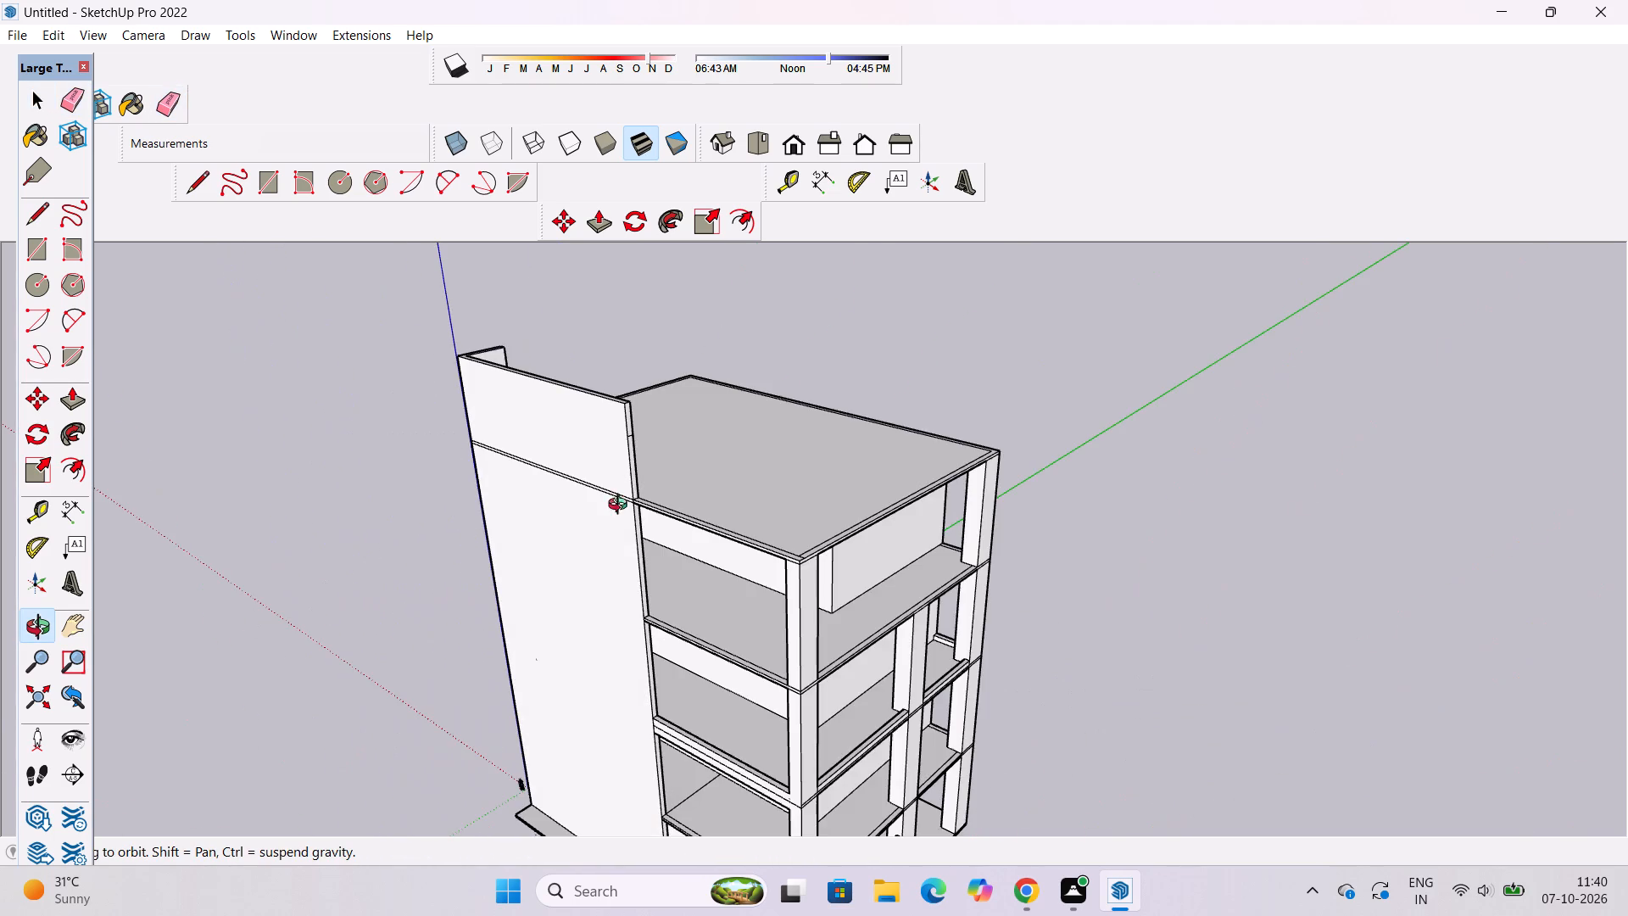
pyautogui.moveTo(646, 510); pyautogui.dragTo(351, 618)
pyautogui.moveTo(607, 422); pyautogui.dragTo(662, 528)
pyautogui.moveTo(662, 528); pyautogui.dragTo(622, 496)
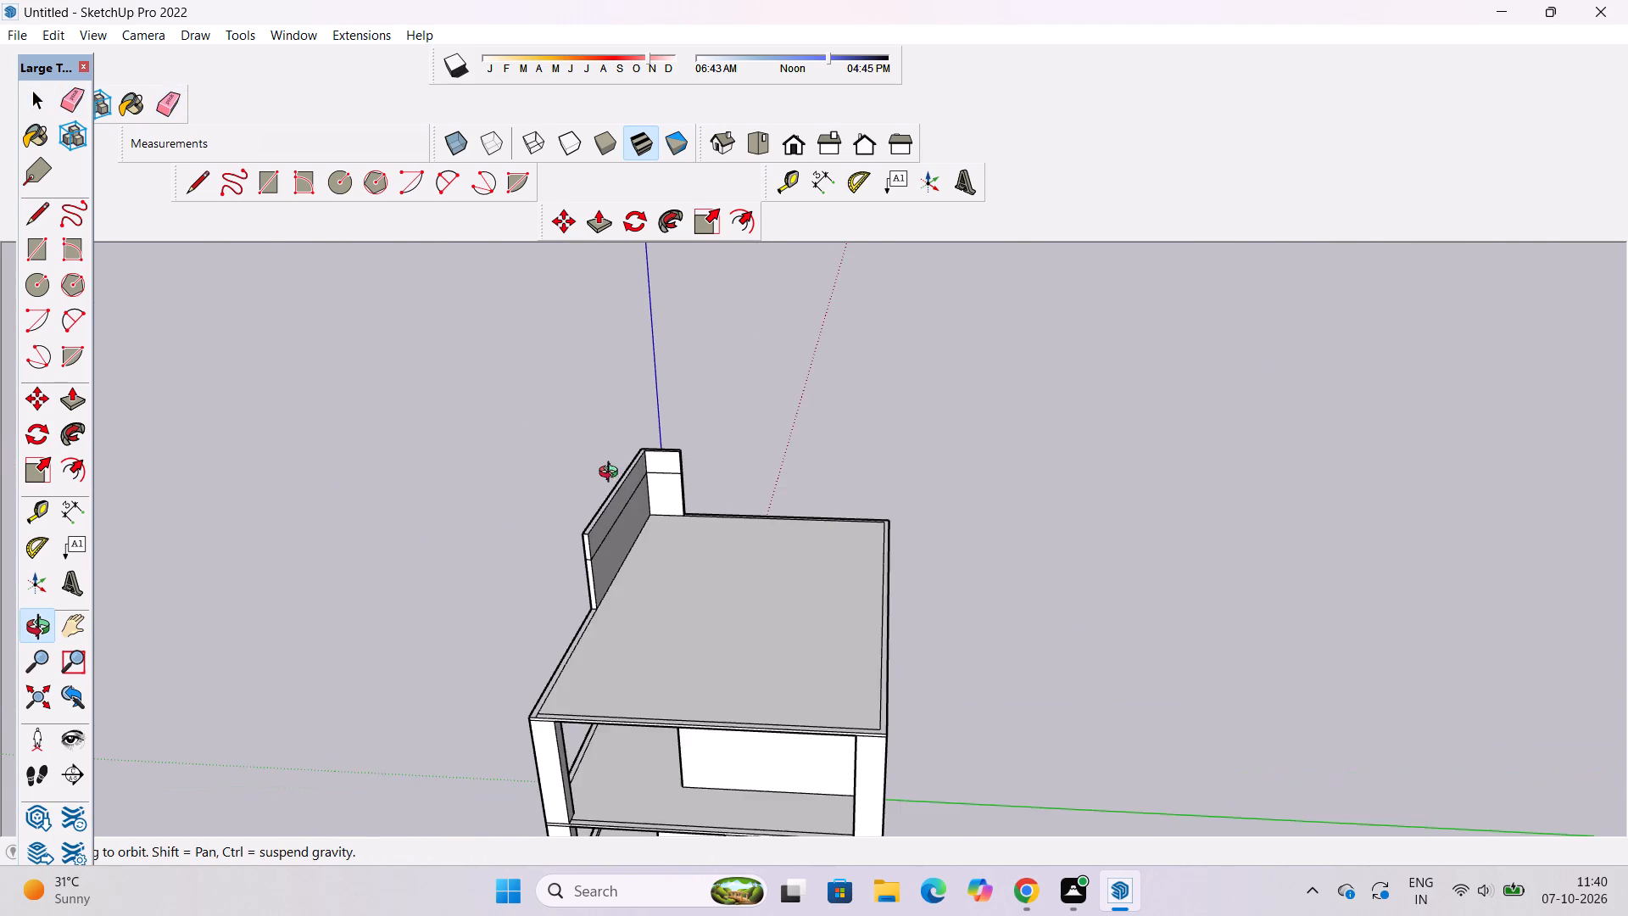
pyautogui.scroll(3, 607, 445)
pyautogui.keyDown('shift'); pyautogui.moveTo(619, 450); pyautogui.dragTo(644, 500); pyautogui.keyUp('shift')
pyautogui.scroll(9, 669, 537)
pyautogui.moveTo(672, 545); pyautogui.dragTo(625, 500)
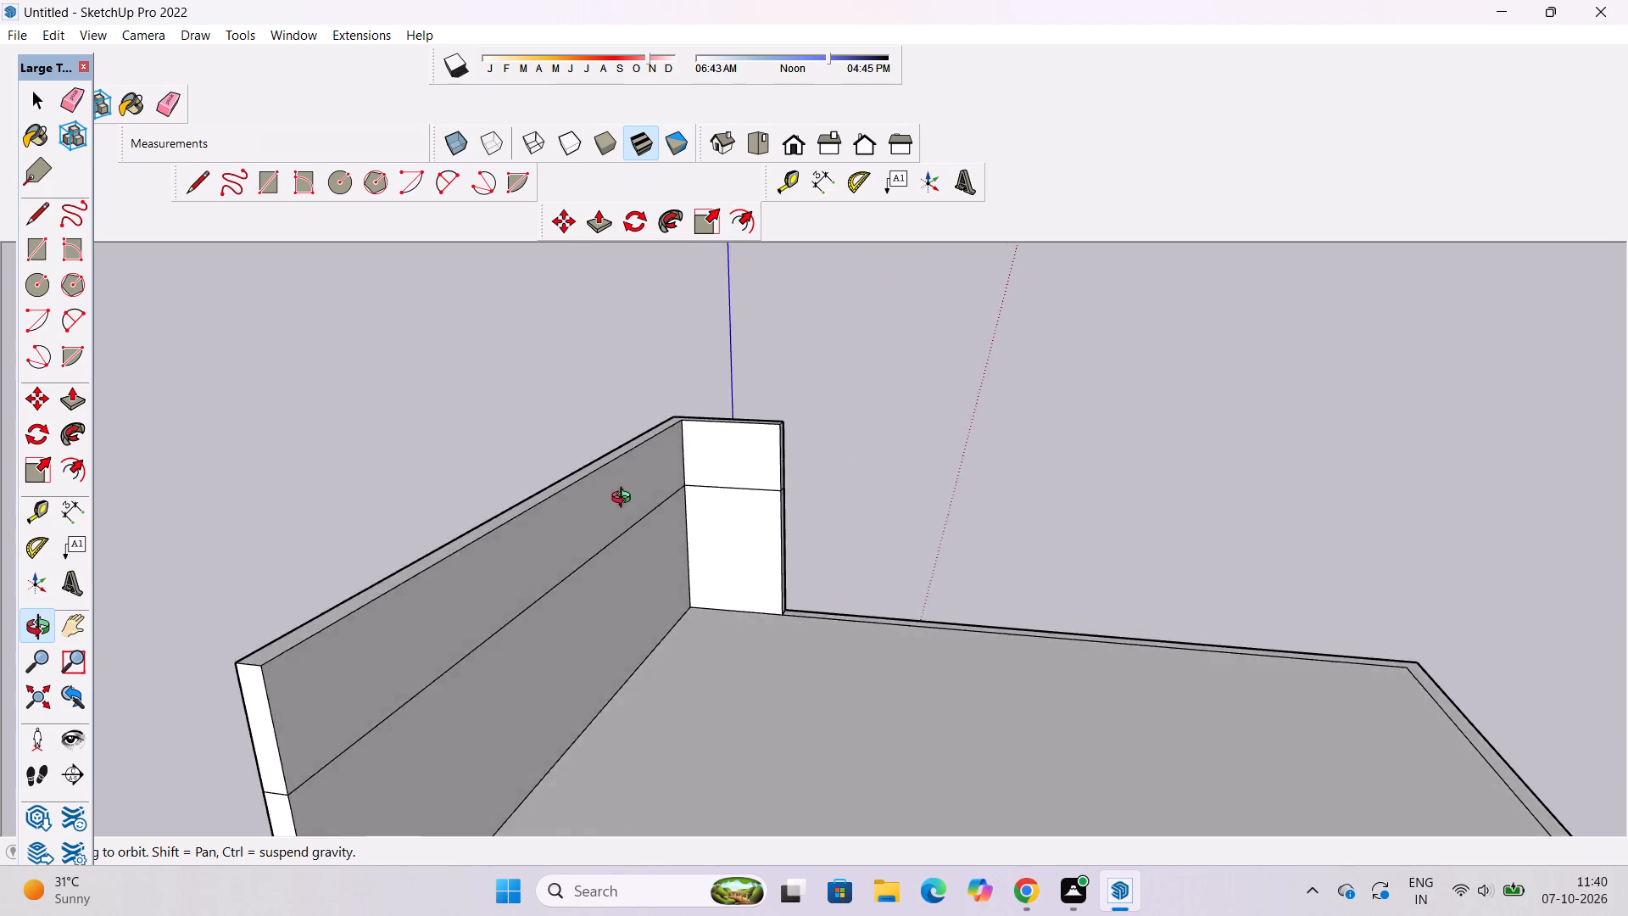
pyautogui.moveTo(625, 500); pyautogui.dragTo(665, 602)
pyautogui.press('e')
pyautogui.click(683, 623)
pyautogui.click(672, 616)
pyautogui.moveTo(672, 615); pyautogui.dragTo(673, 634)
pyautogui.moveTo(751, 572); pyautogui.dragTo(752, 582)
pyautogui.moveTo(680, 606); pyautogui.dragTo(679, 631)
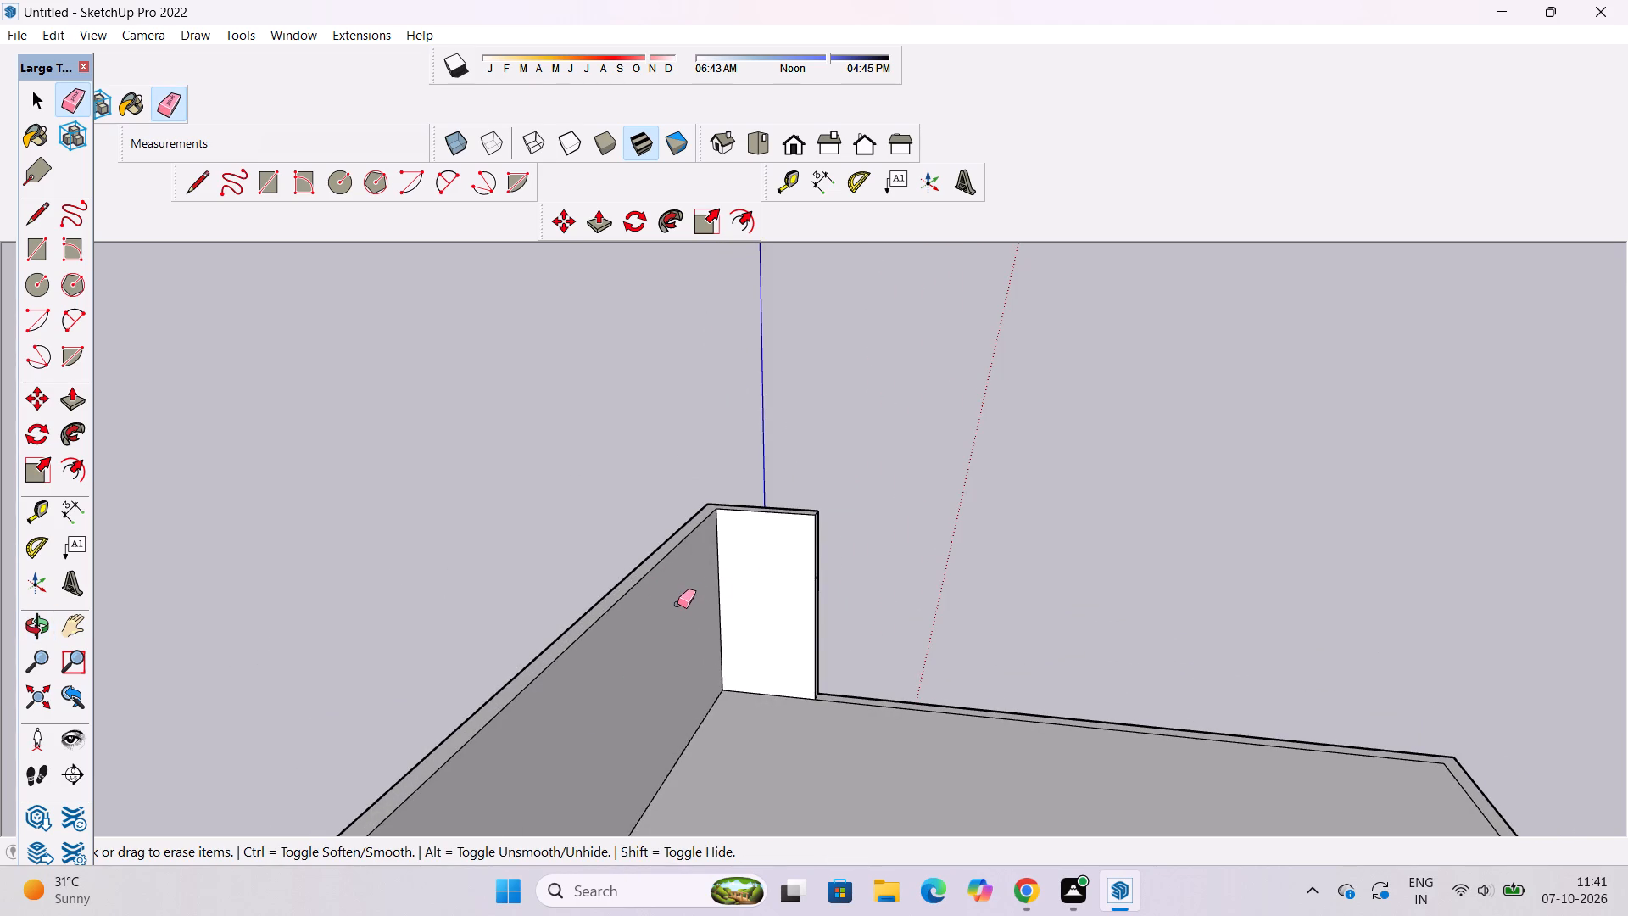
# Examine the raised L-shaped roof wall and the building's upper floors from the wall side and the balcony sides.
pyautogui.press('space')
pyautogui.press('o')
pyautogui.scroll(-5, 583, 584)
pyautogui.moveTo(521, 636); pyautogui.dragTo(700, 654)
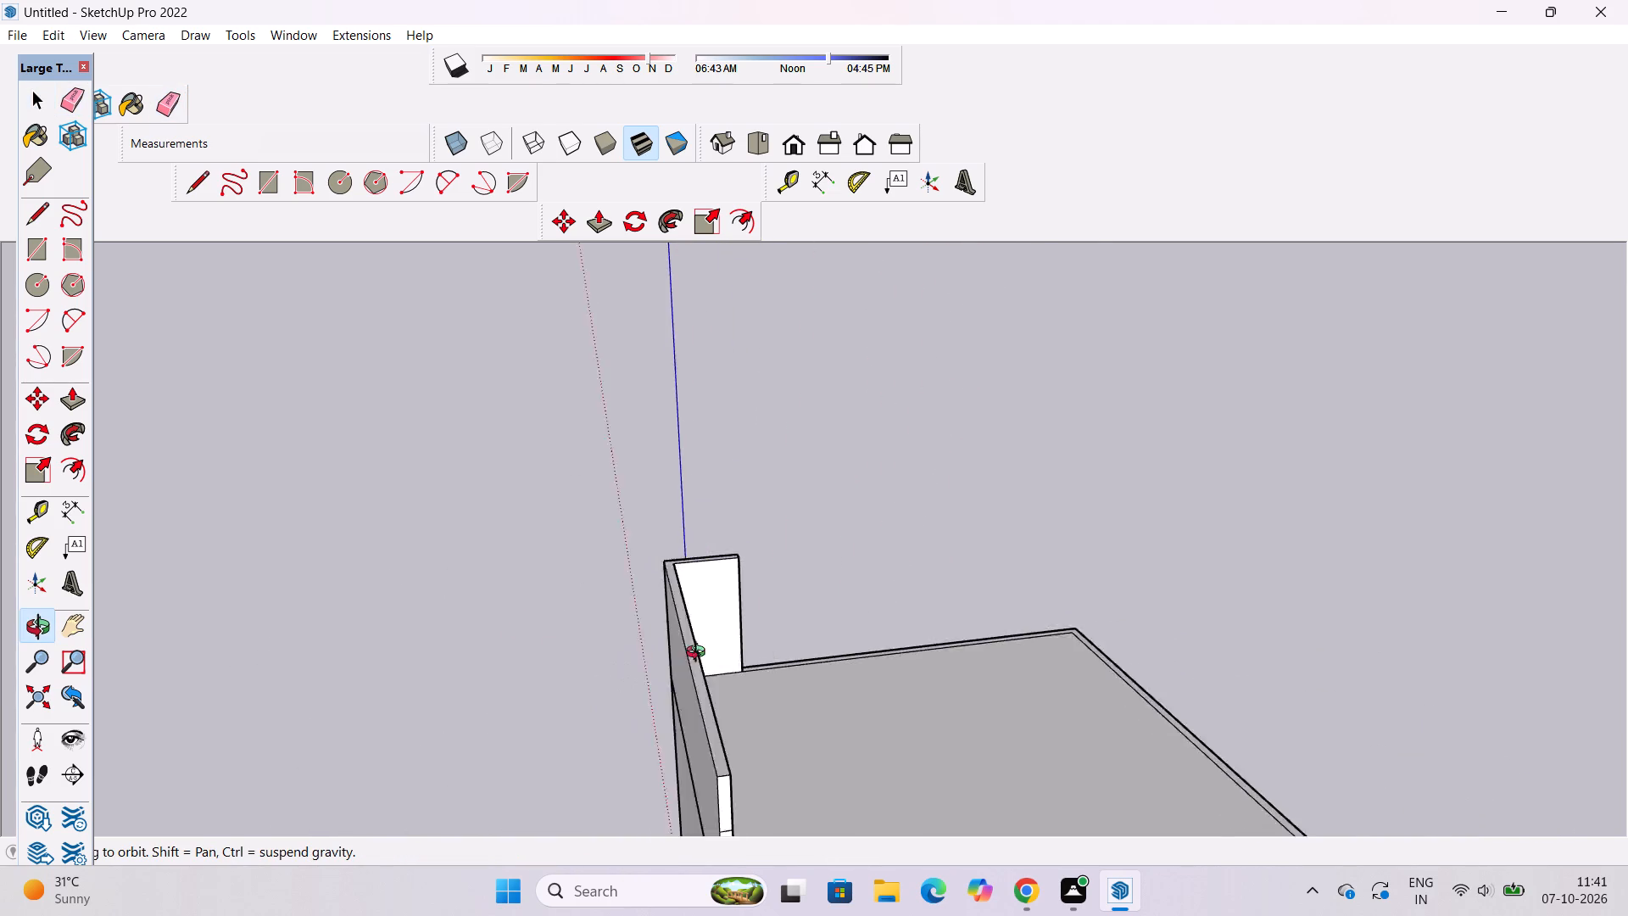
pyautogui.moveTo(700, 654); pyautogui.dragTo(1015, 554)
pyautogui.scroll(-5, 890, 533)
pyautogui.moveTo(795, 600); pyautogui.dragTo(1129, 584)
pyautogui.keyDown('shift'); pyautogui.moveTo(1130, 584); pyautogui.dragTo(817, 612); pyautogui.keyUp('shift')
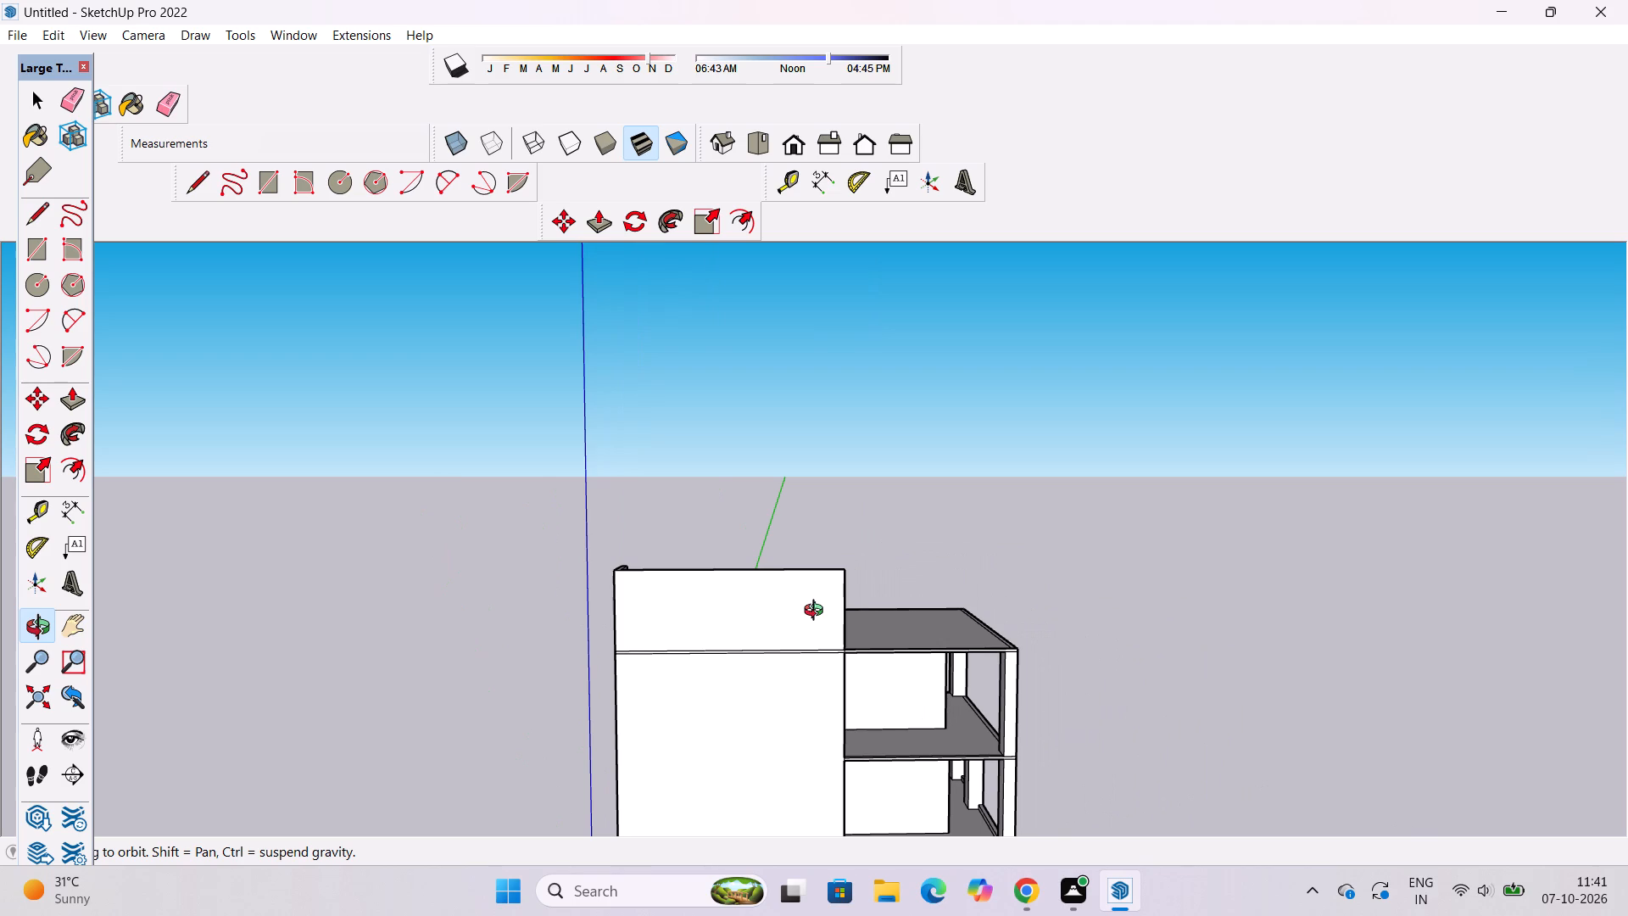
pyautogui.scroll(1, 816, 614)
pyautogui.scroll(-2, 816, 614)
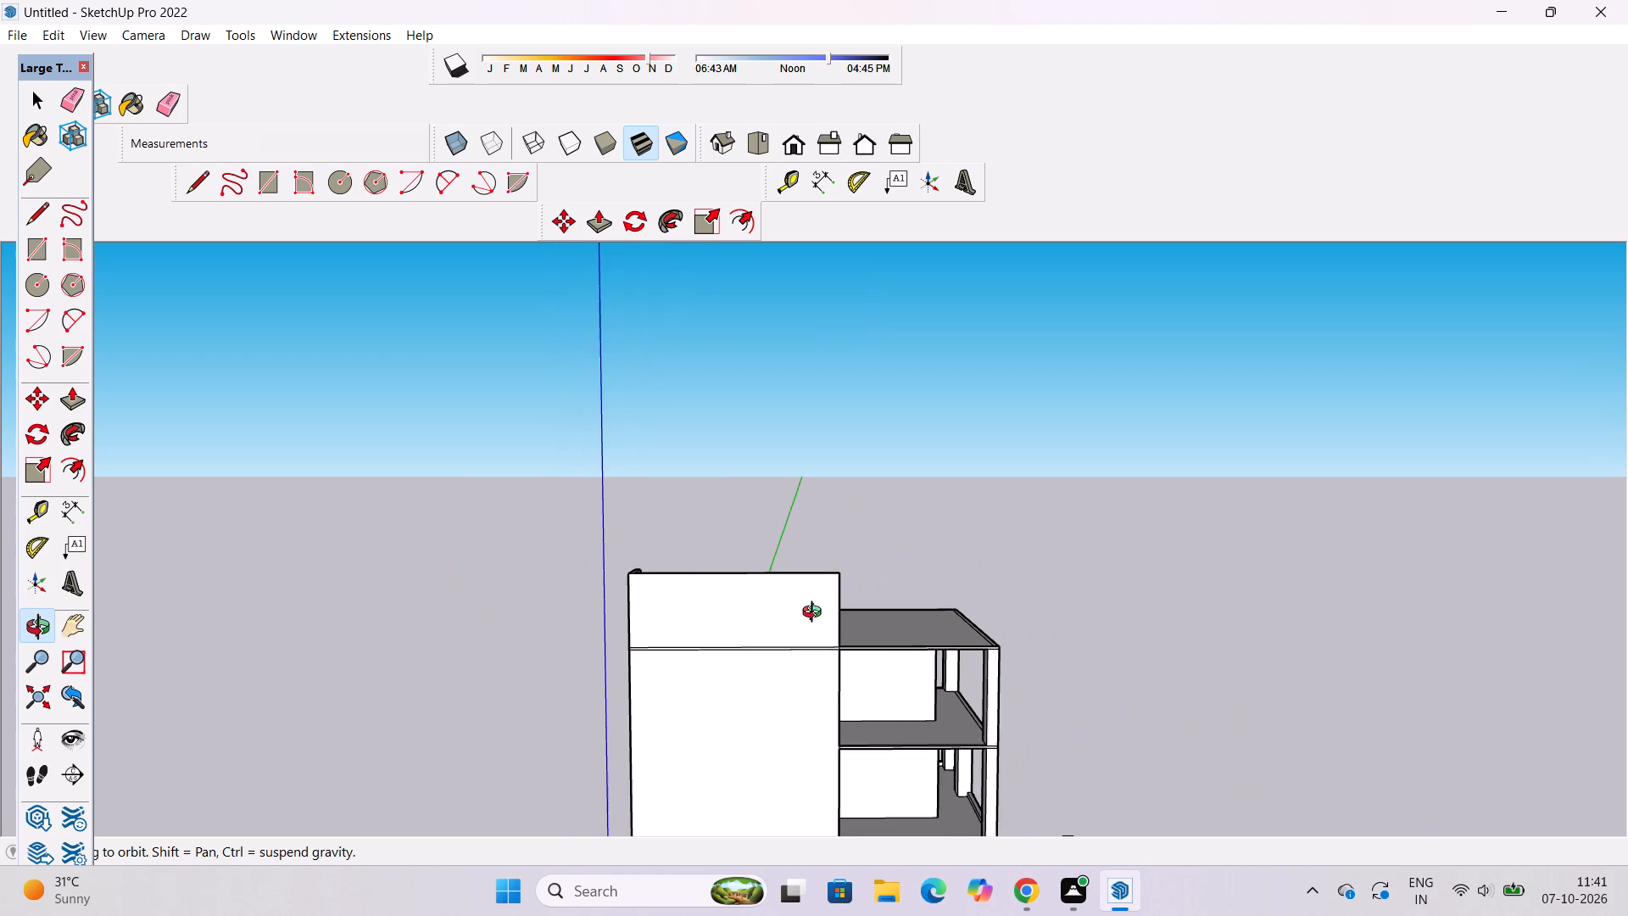
pyautogui.scroll(1, 816, 614)
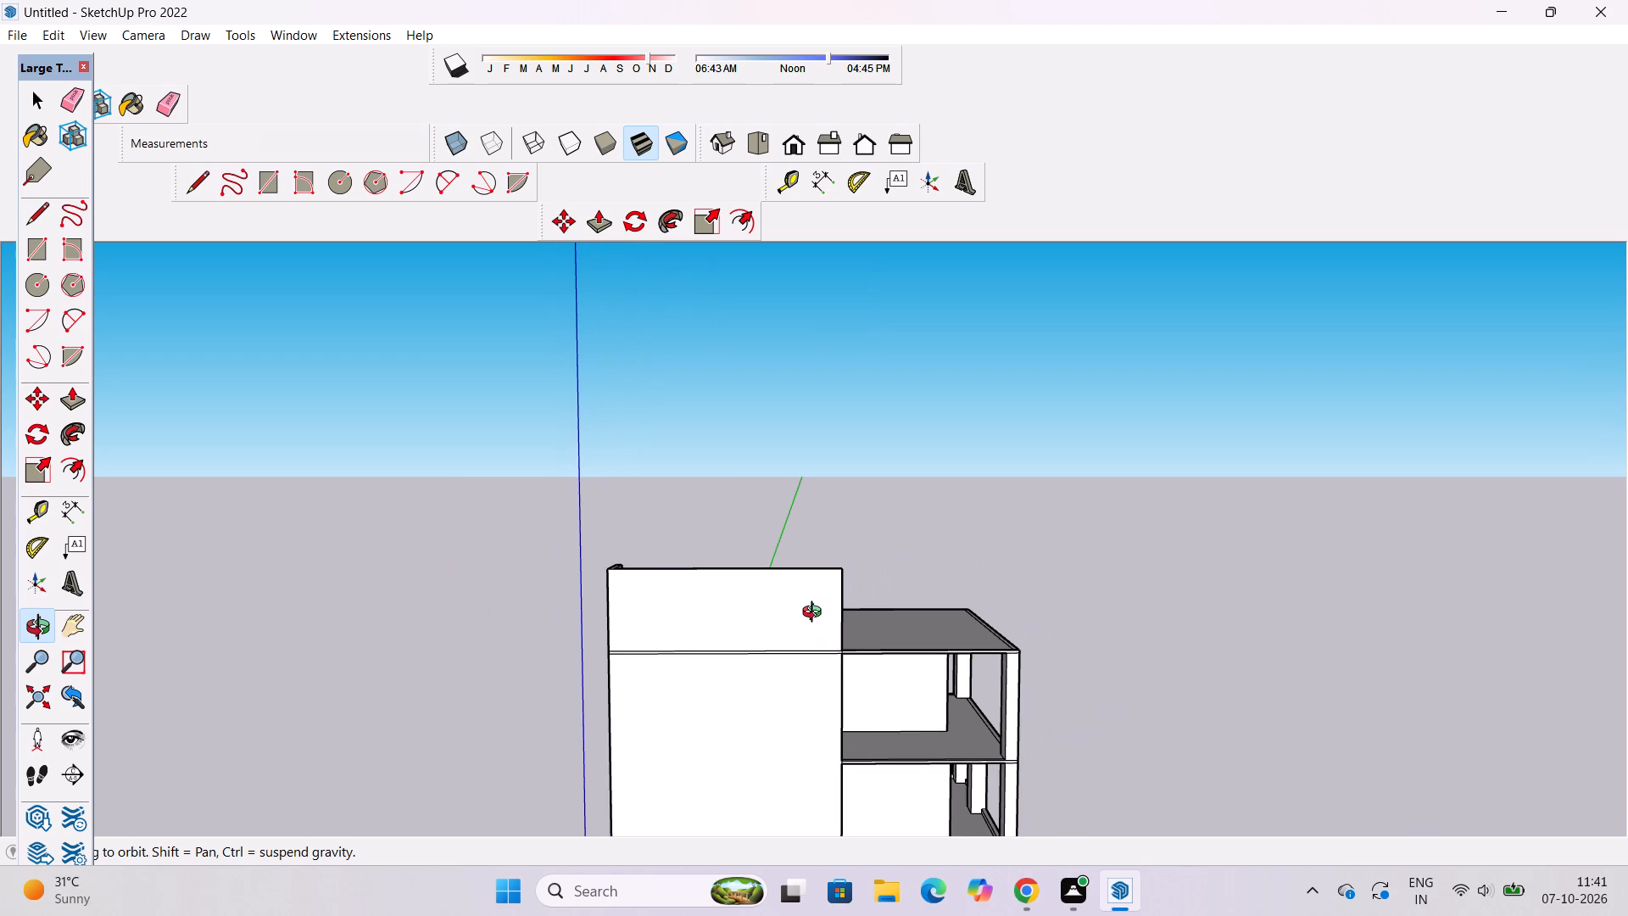
pyautogui.scroll(-4, 816, 614)
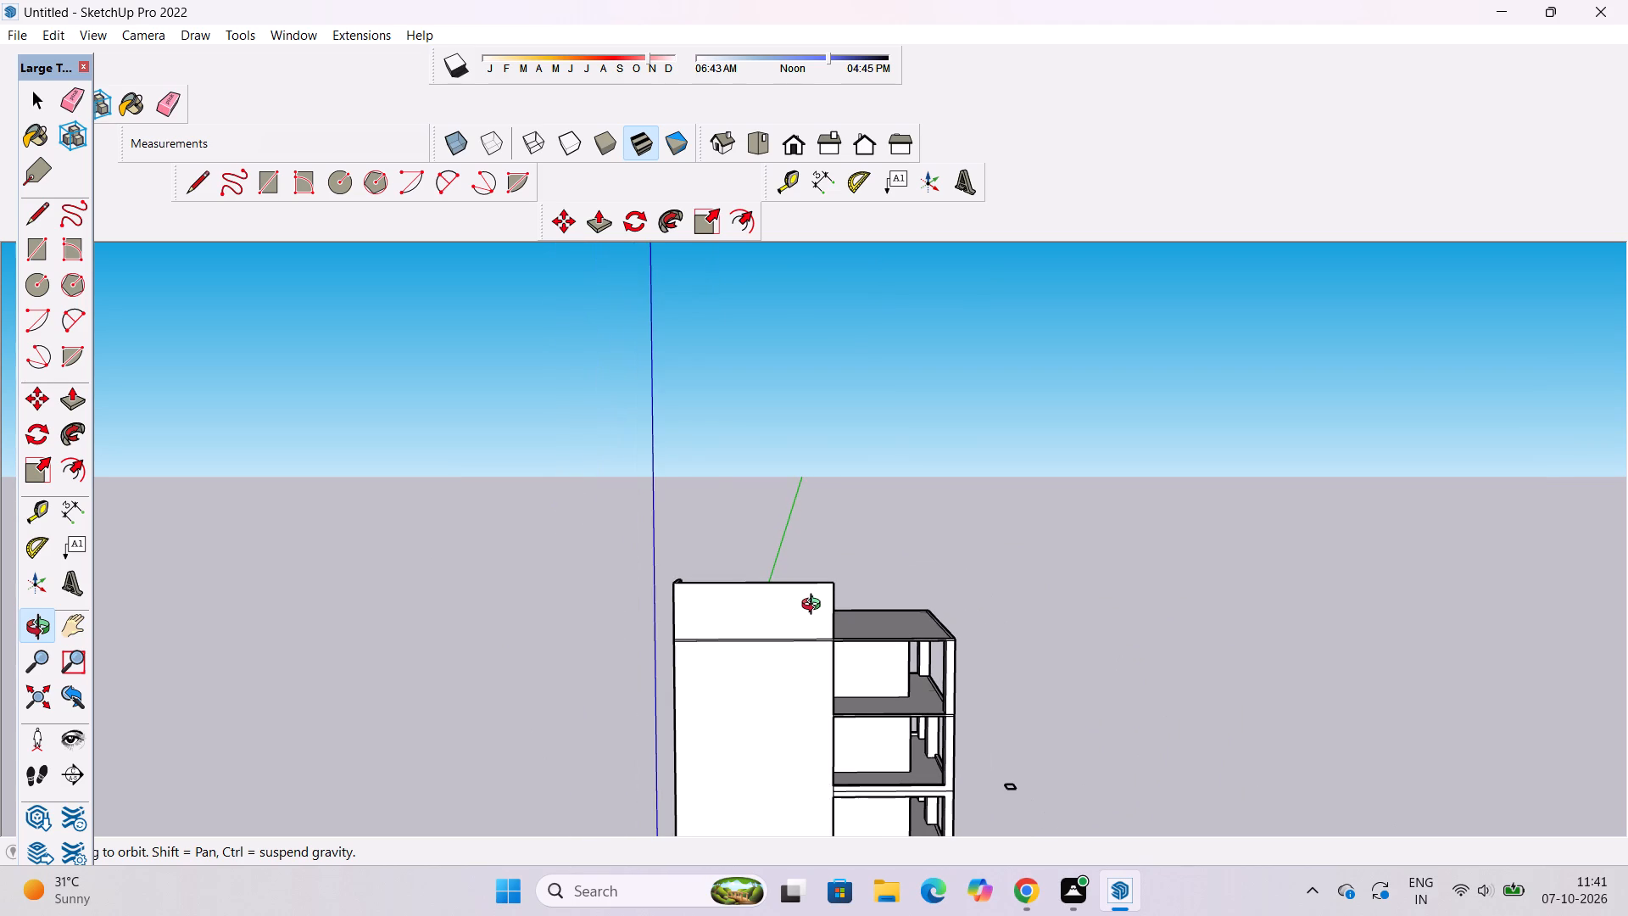
pyautogui.scroll(-3, 815, 590)
pyautogui.moveTo(883, 602); pyautogui.dragTo(889, 656)
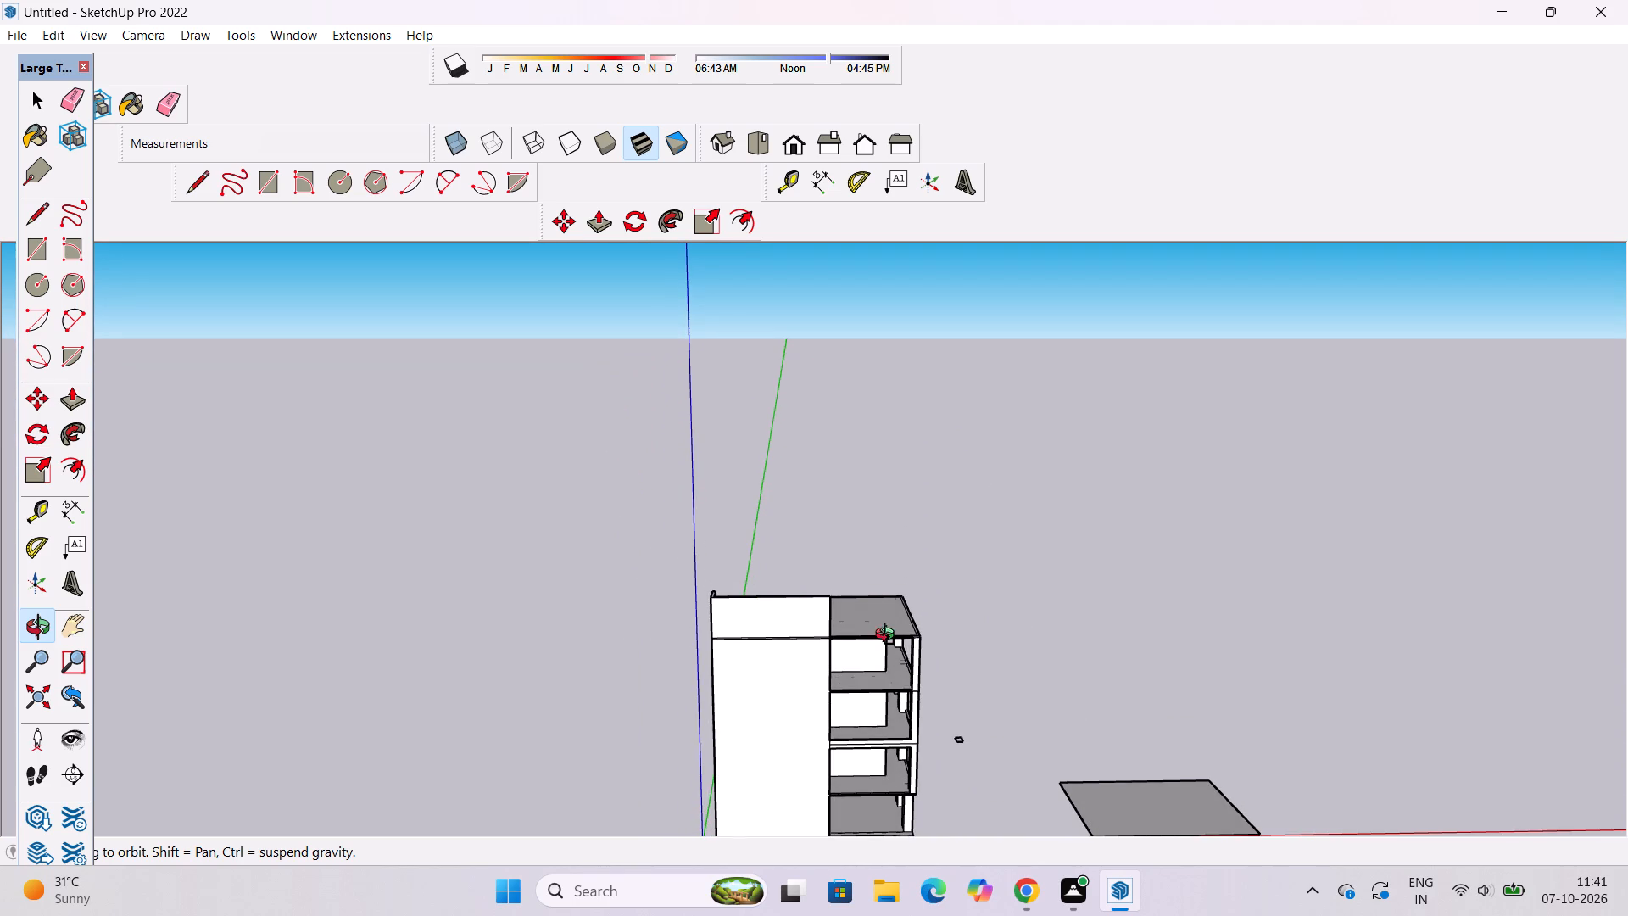
pyautogui.keyDown('shift'); pyautogui.moveTo(874, 622); pyautogui.dragTo(729, 577); pyautogui.keyUp('shift')
pyautogui.moveTo(733, 588); pyautogui.dragTo(742, 617)
pyautogui.scroll(5, 755, 539)
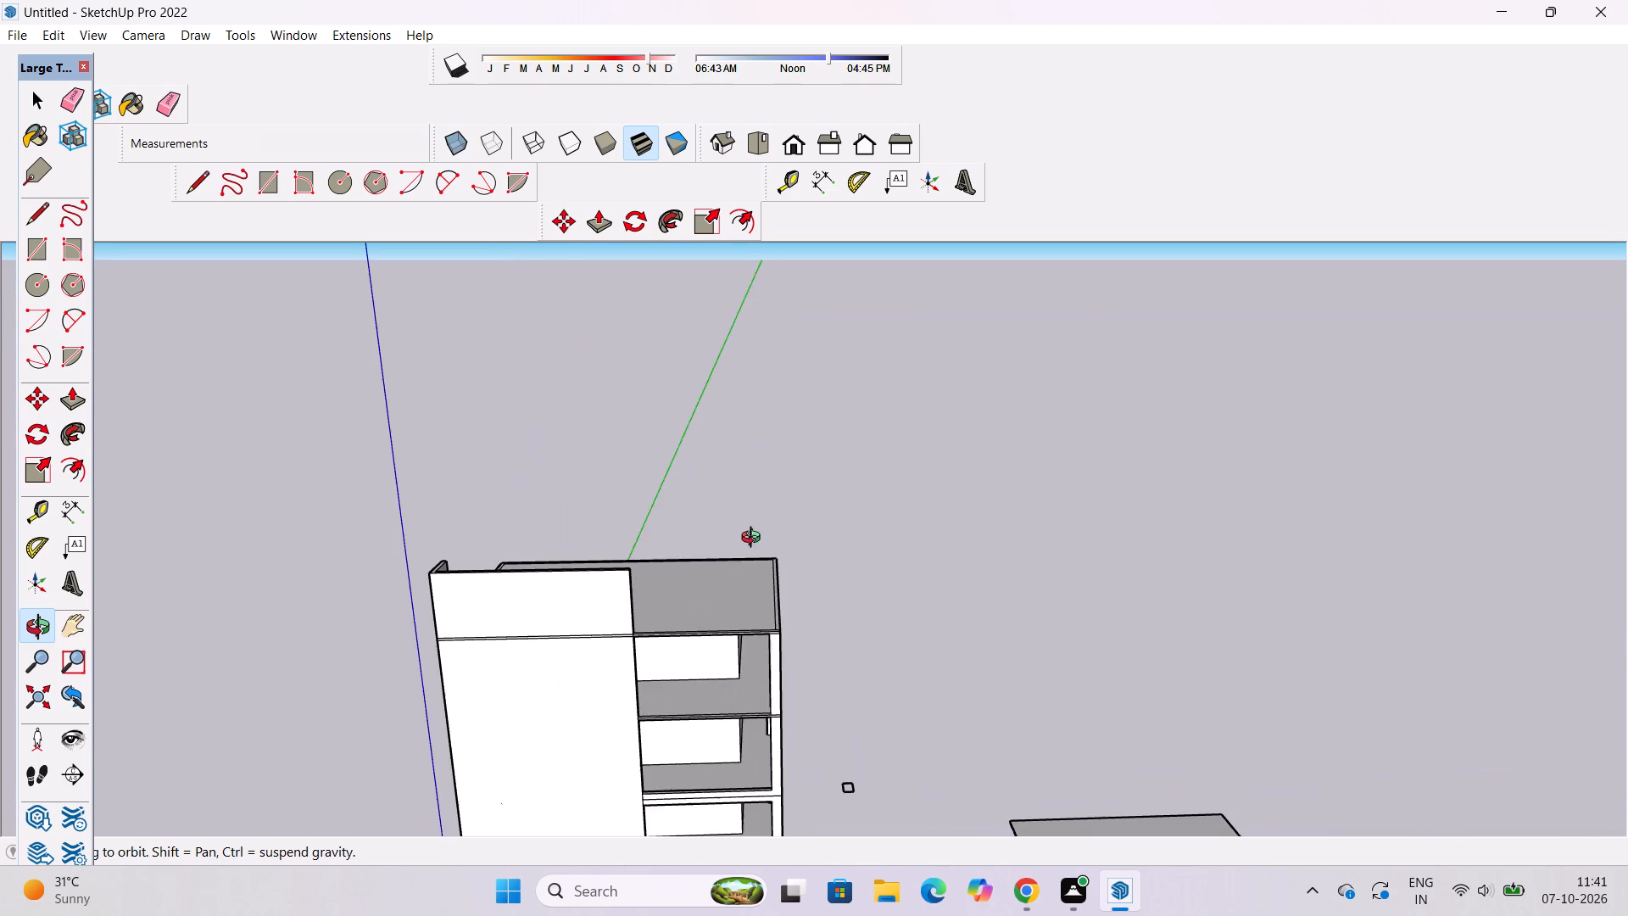
pyautogui.moveTo(772, 631); pyautogui.dragTo(788, 742)
pyautogui.scroll(4, 423, 633)
pyautogui.moveTo(396, 671); pyautogui.dragTo(959, 598)
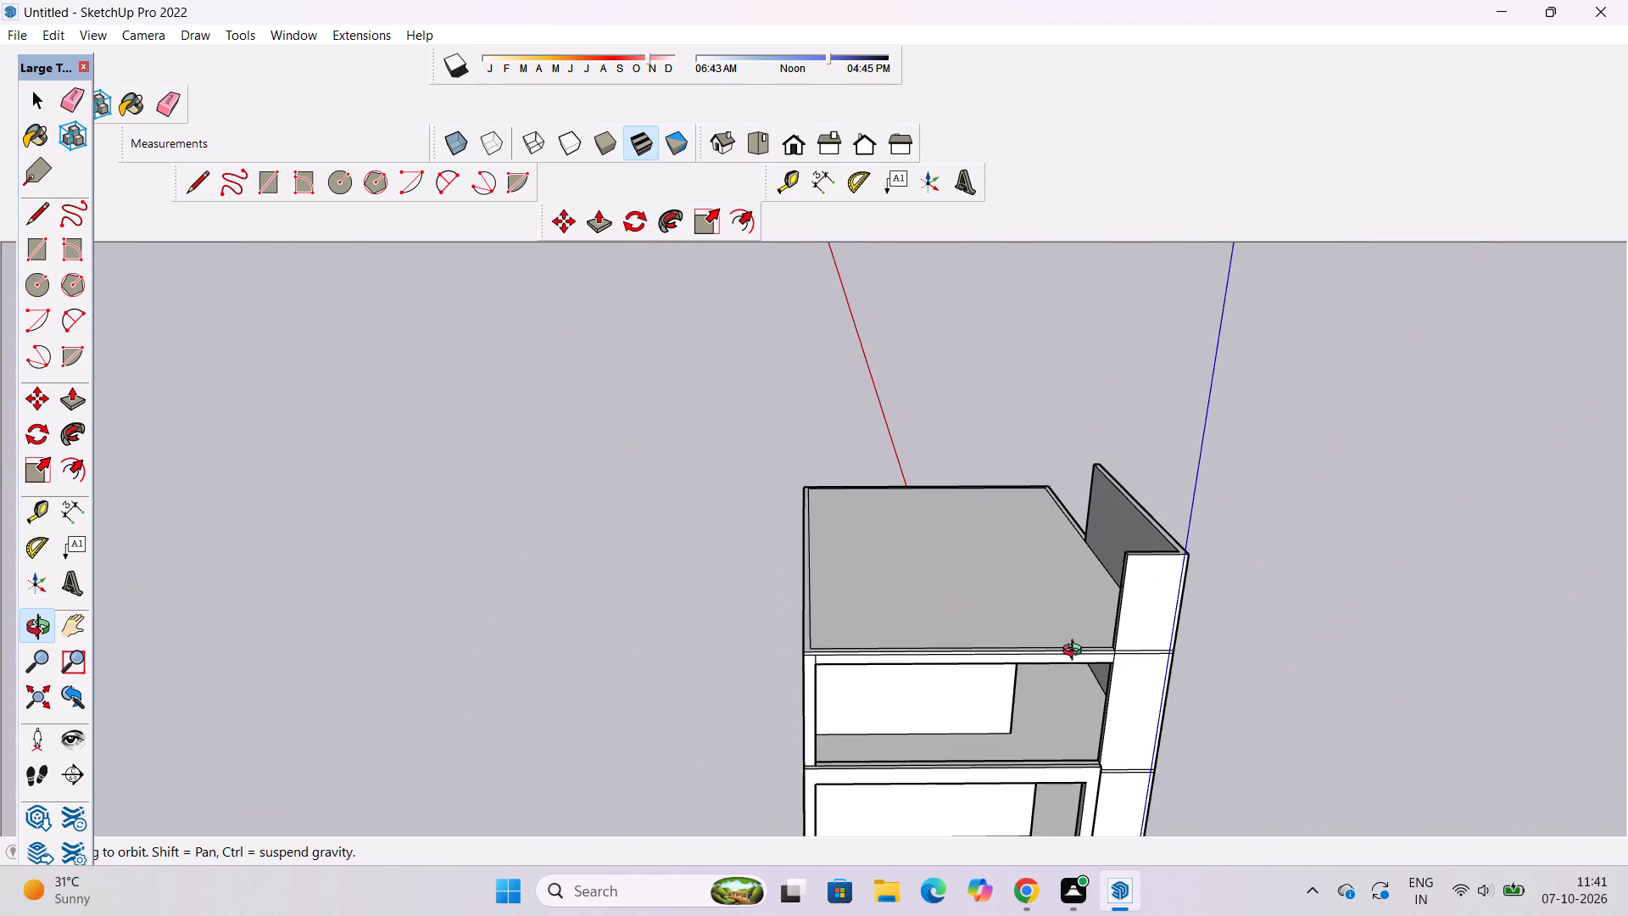
pyautogui.moveTo(1076, 652); pyautogui.dragTo(1012, 667)
pyautogui.moveTo(1012, 667); pyautogui.dragTo(398, 644)
pyautogui.moveTo(806, 643); pyautogui.dragTo(779, 644)
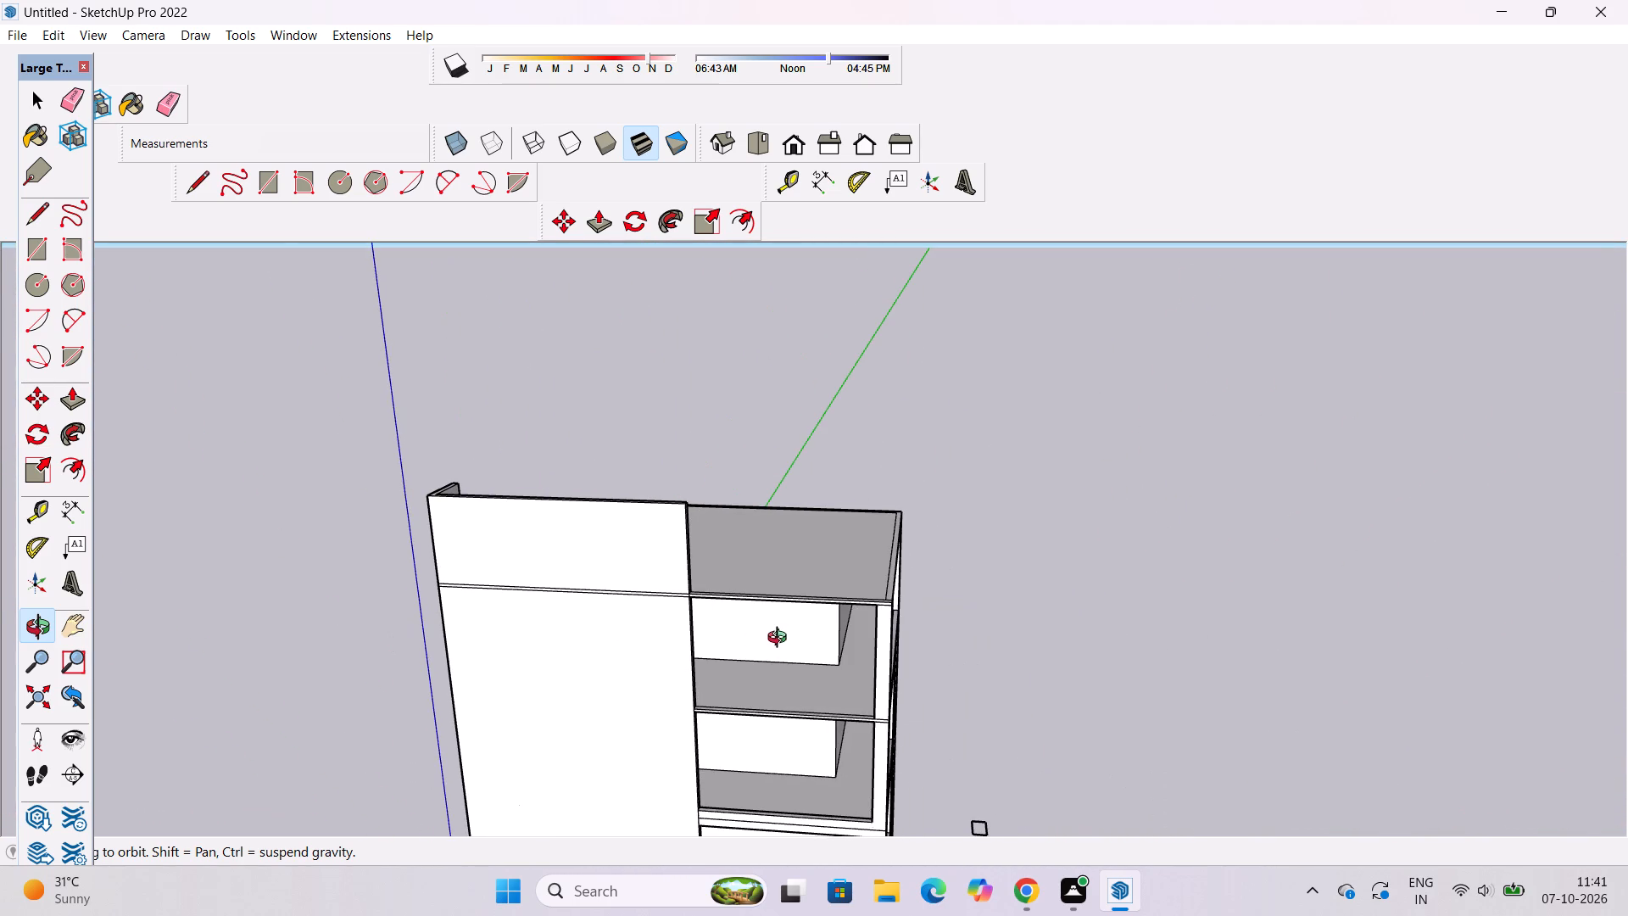
# Copy the small rectangle beside the building onto the roof slab's corner above the column at the open end of the long-wall side.
pyautogui.keyDown('shift'); pyautogui.moveTo(781, 637); pyautogui.dragTo(715, 673); pyautogui.keyUp('shift')
pyautogui.moveTo(751, 658); pyautogui.dragTo(781, 707)
pyautogui.scroll(2, 855, 656)
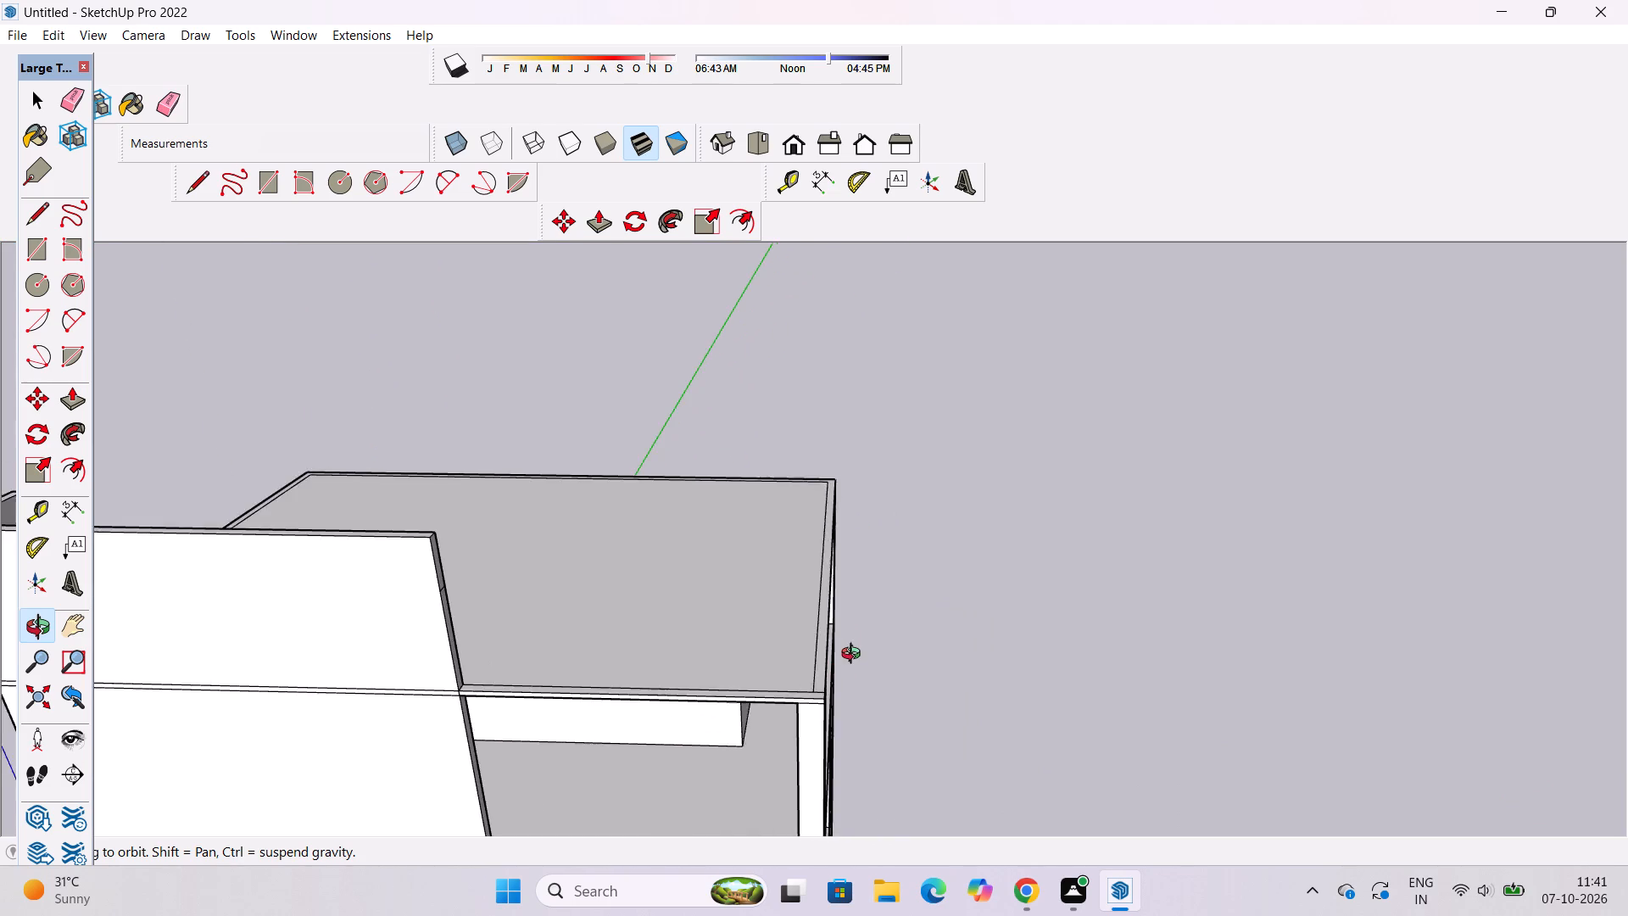
pyautogui.scroll(5, 855, 656)
pyautogui.keyDown('shift'); pyautogui.moveTo(773, 675); pyautogui.dragTo(707, 533); pyautogui.keyUp('shift')
pyautogui.moveTo(780, 591); pyautogui.dragTo(493, 341)
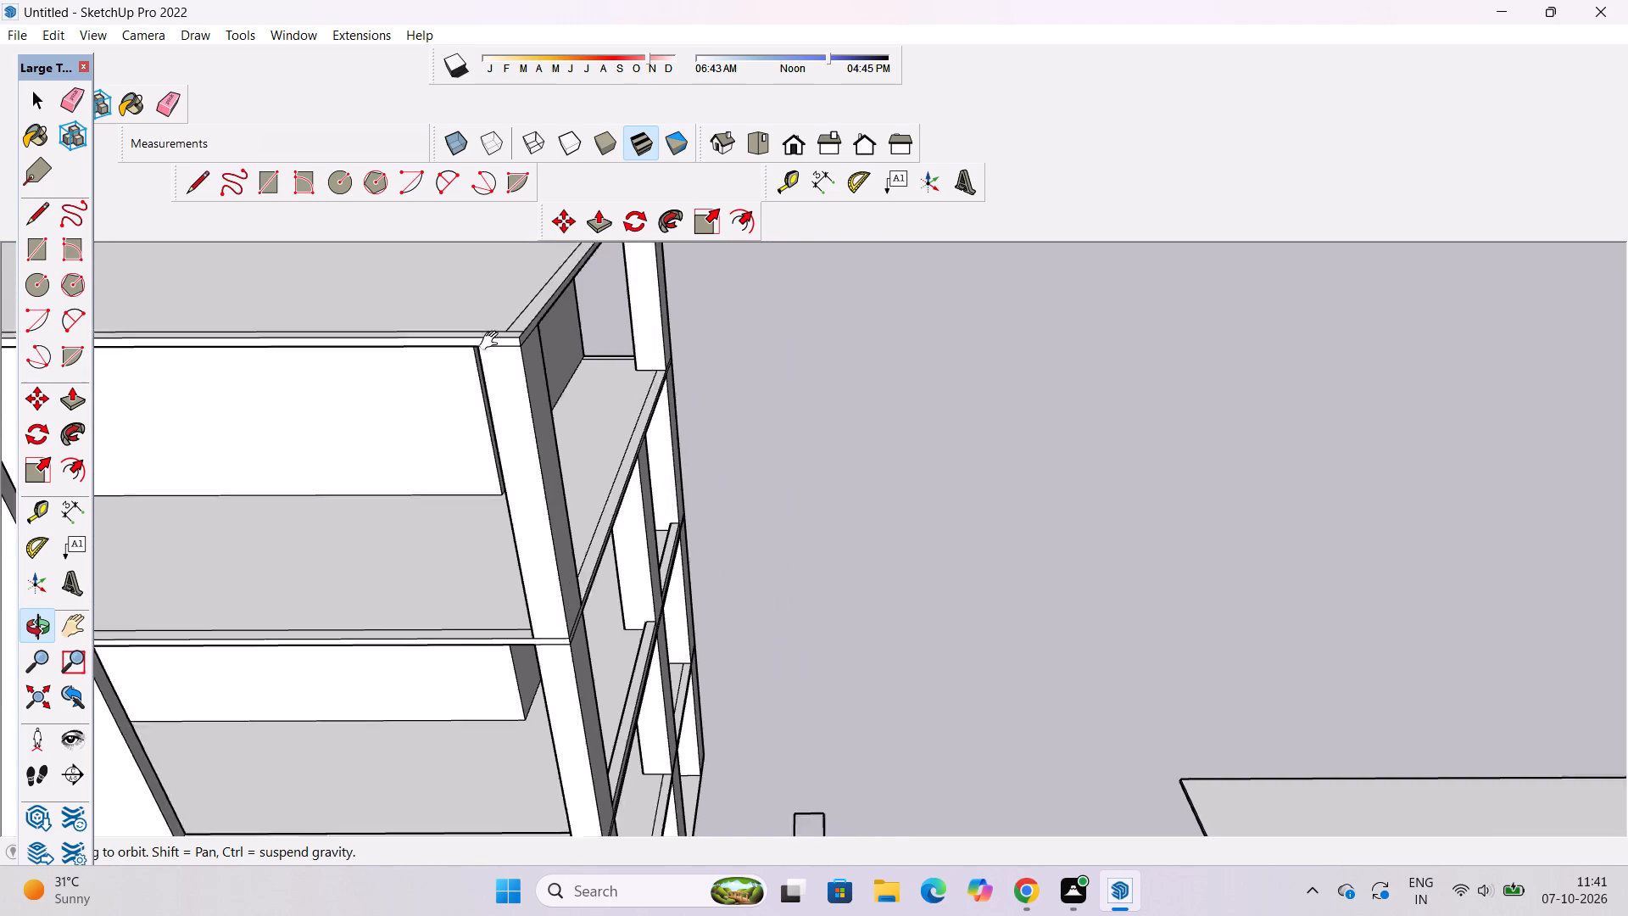
pyautogui.moveTo(493, 341); pyautogui.dragTo(487, 334)
pyautogui.keyDown('shift'); pyautogui.moveTo(594, 473); pyautogui.dragTo(589, 455); pyautogui.keyUp('shift')
pyautogui.press('space')
pyautogui.moveTo(881, 711); pyautogui.dragTo(724, 816)
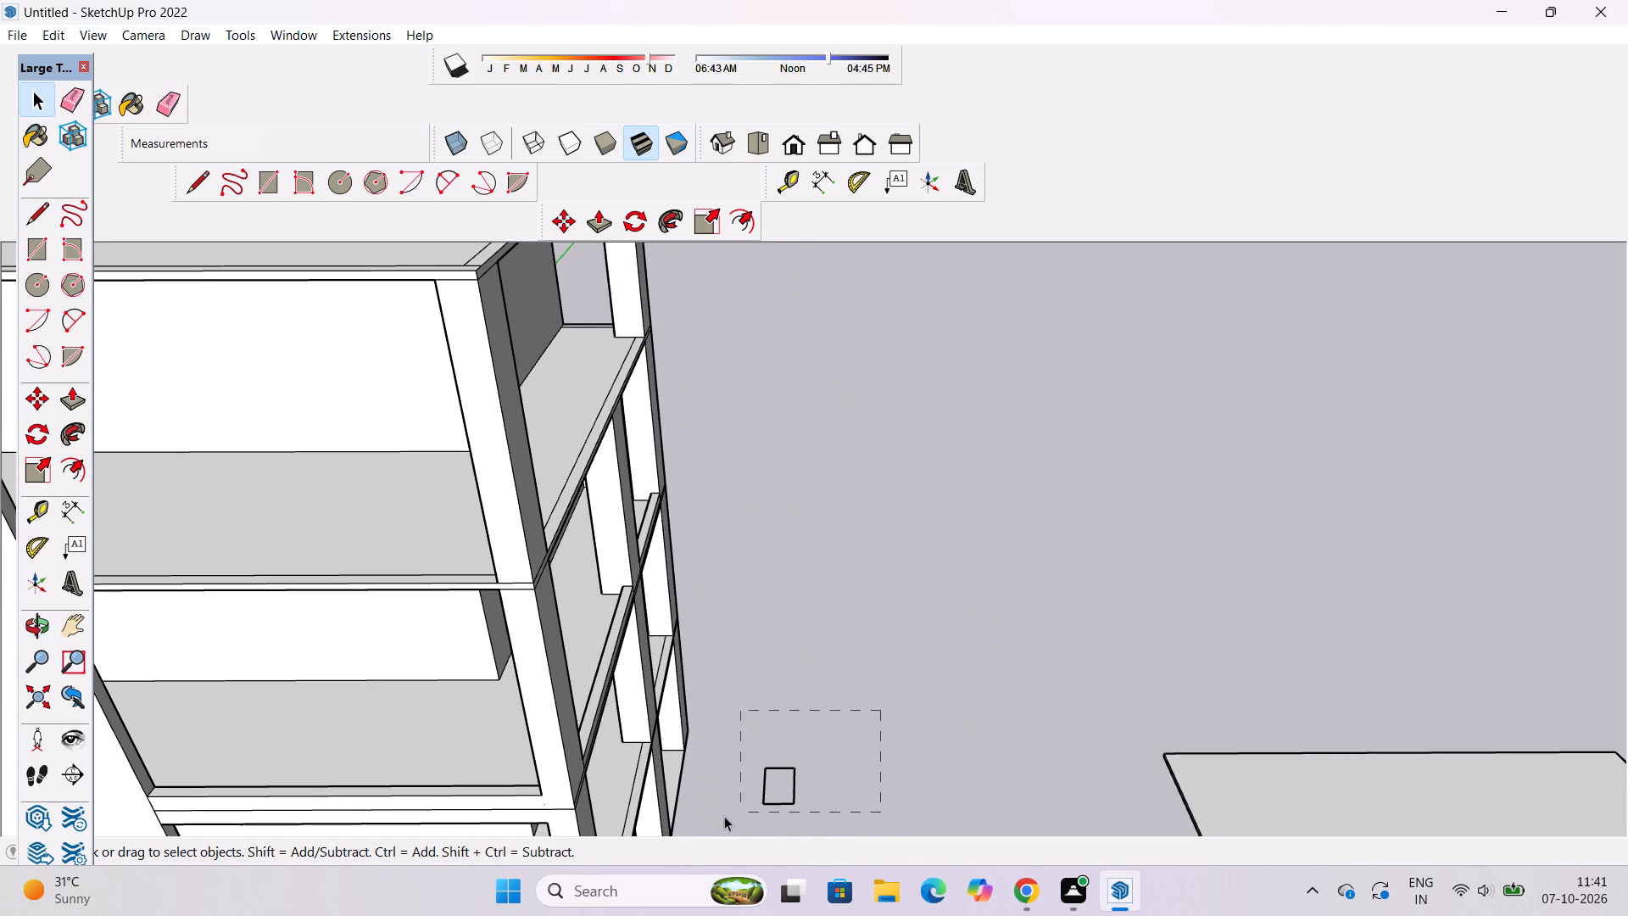
pyautogui.moveTo(724, 816); pyautogui.dragTo(722, 816)
pyautogui.press('m')
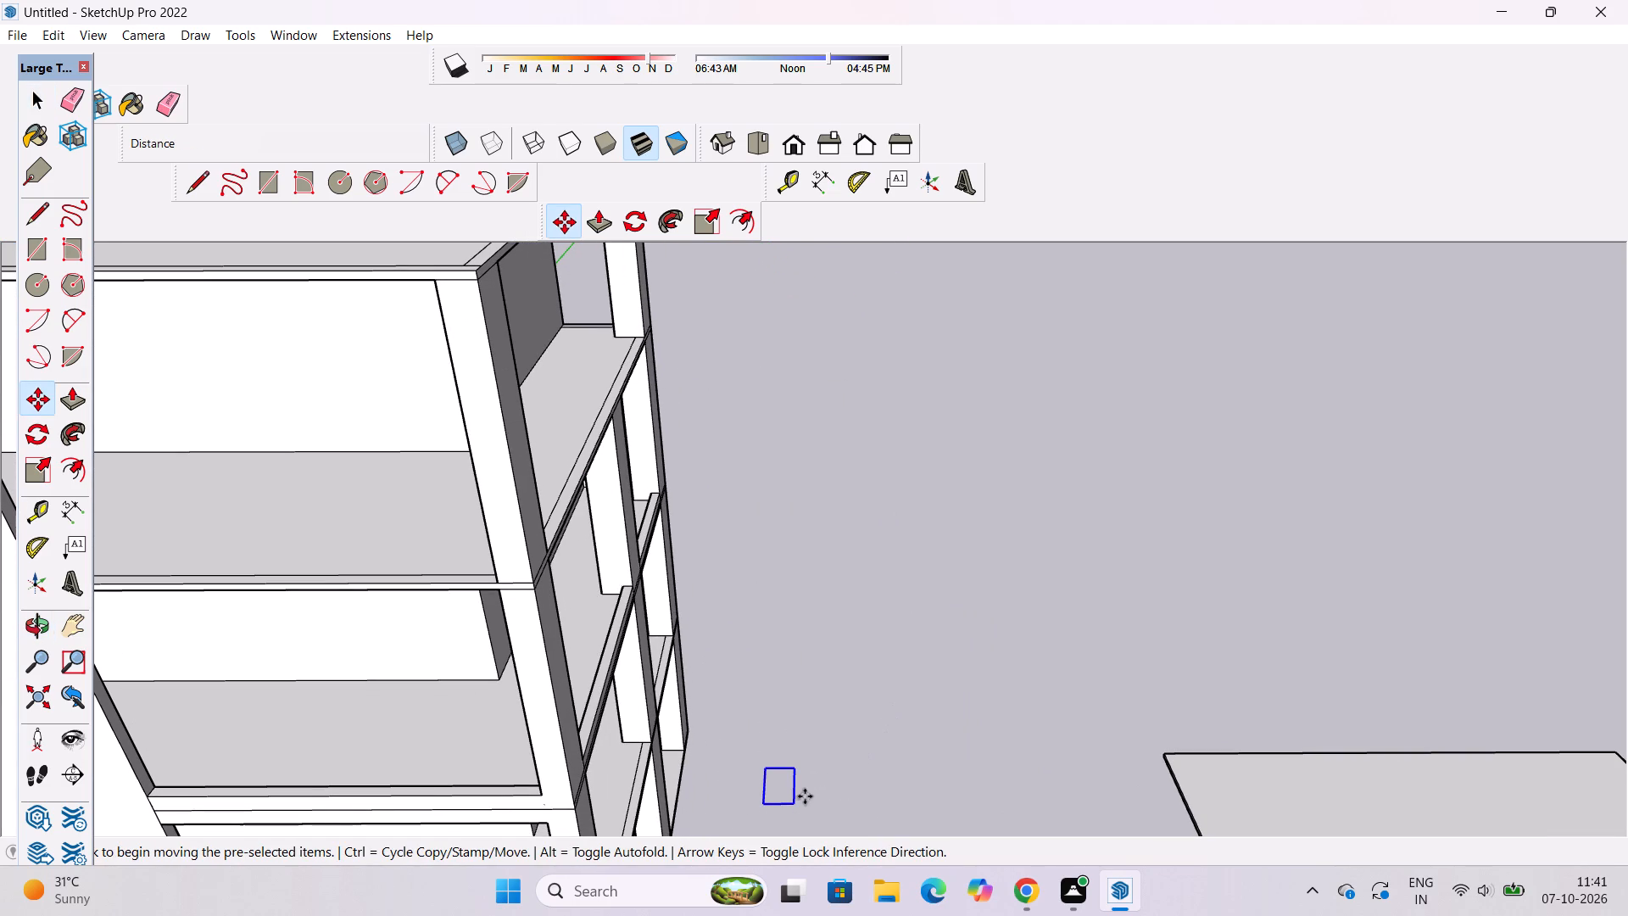
pyautogui.click(789, 805)
pyautogui.scroll(-3, 778, 749)
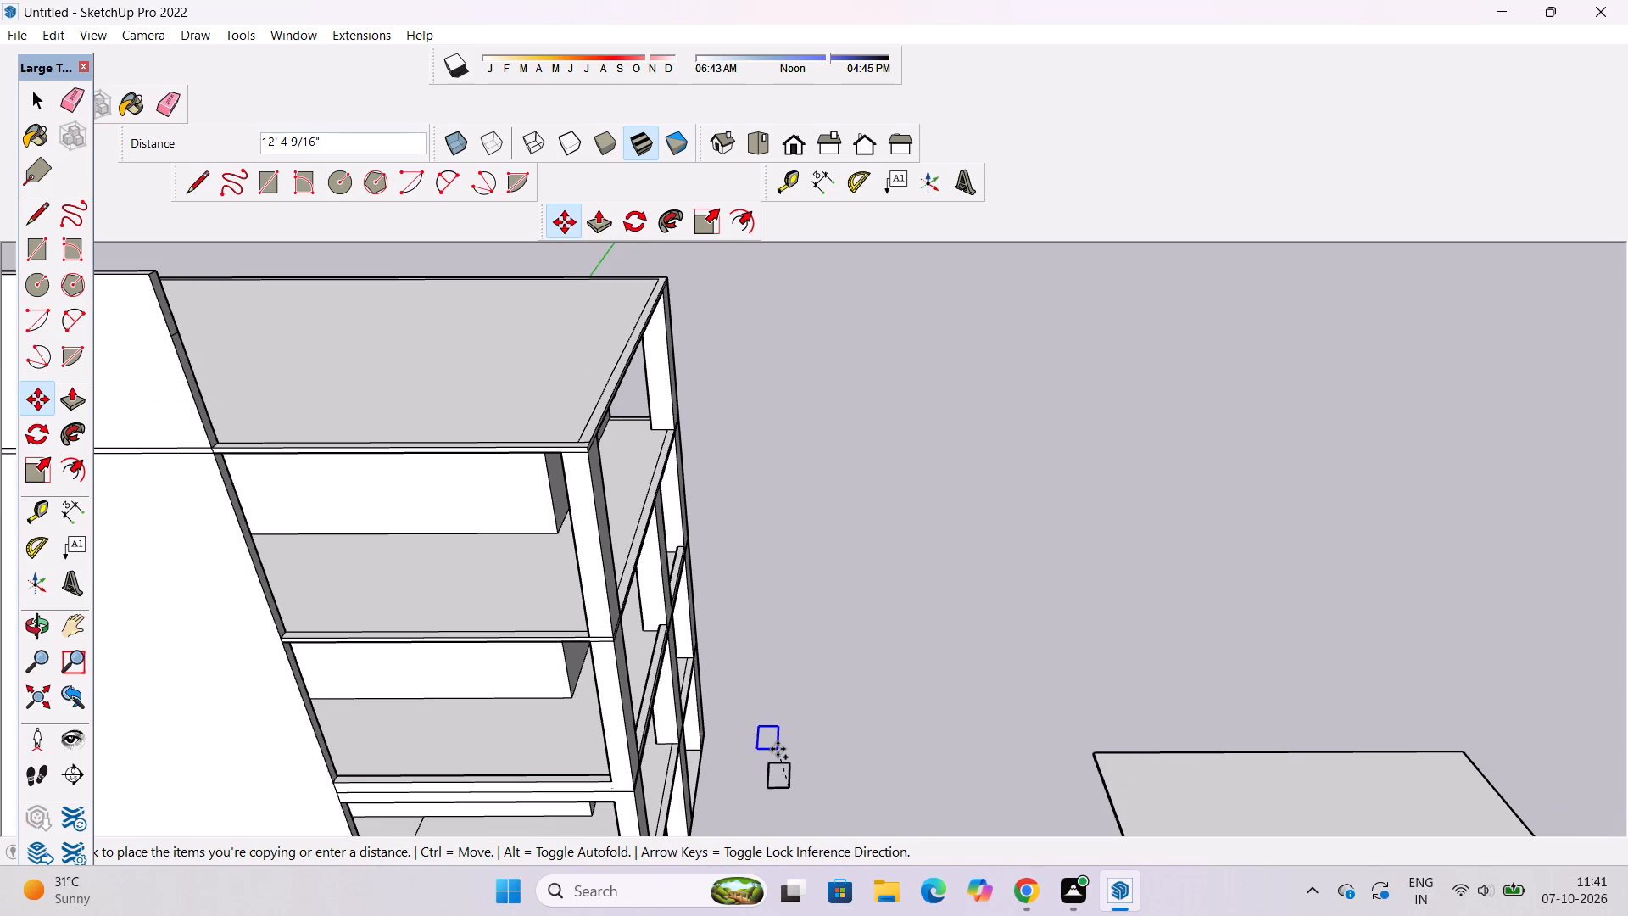
pyautogui.scroll(-4, 778, 745)
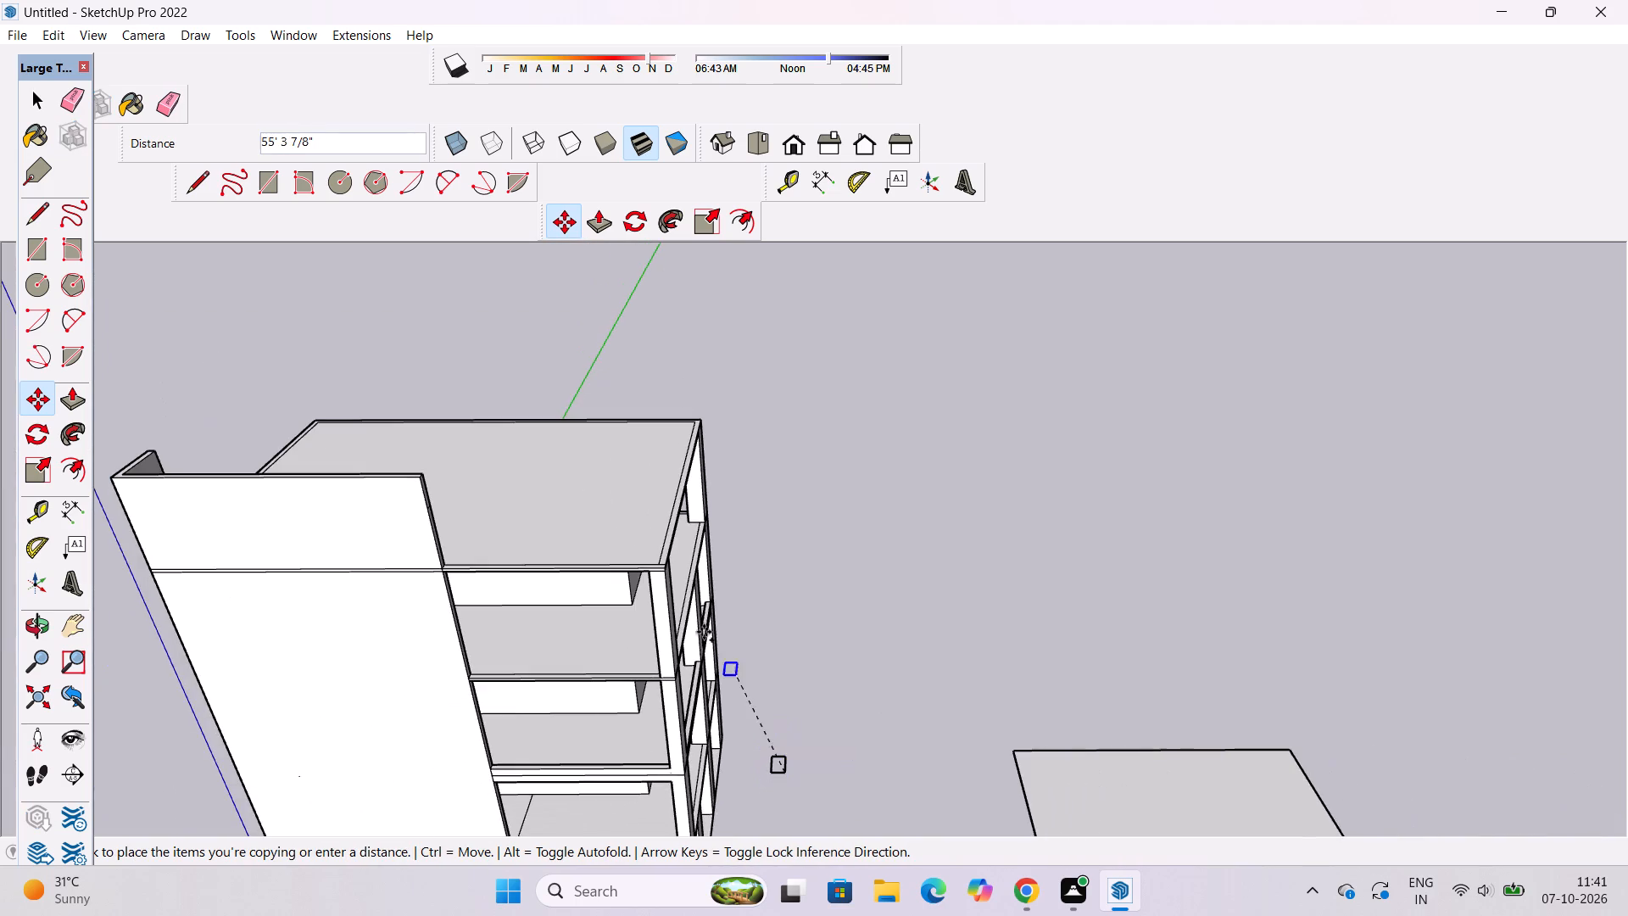
pyautogui.scroll(5, 676, 601)
pyautogui.scroll(9, 605, 488)
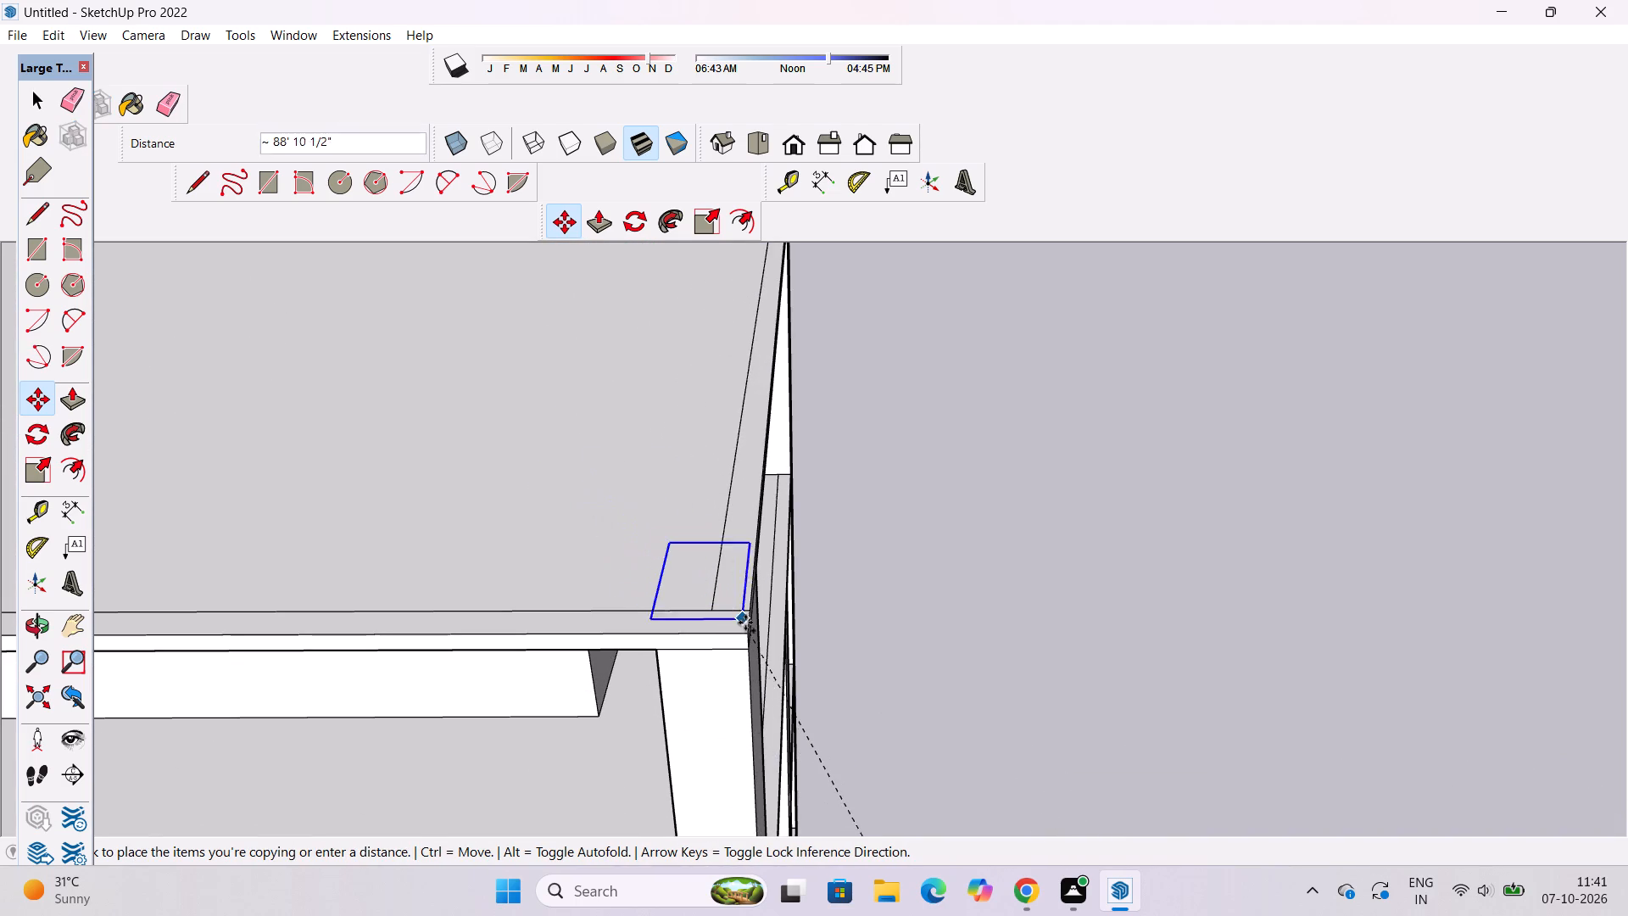
pyautogui.click(748, 630)
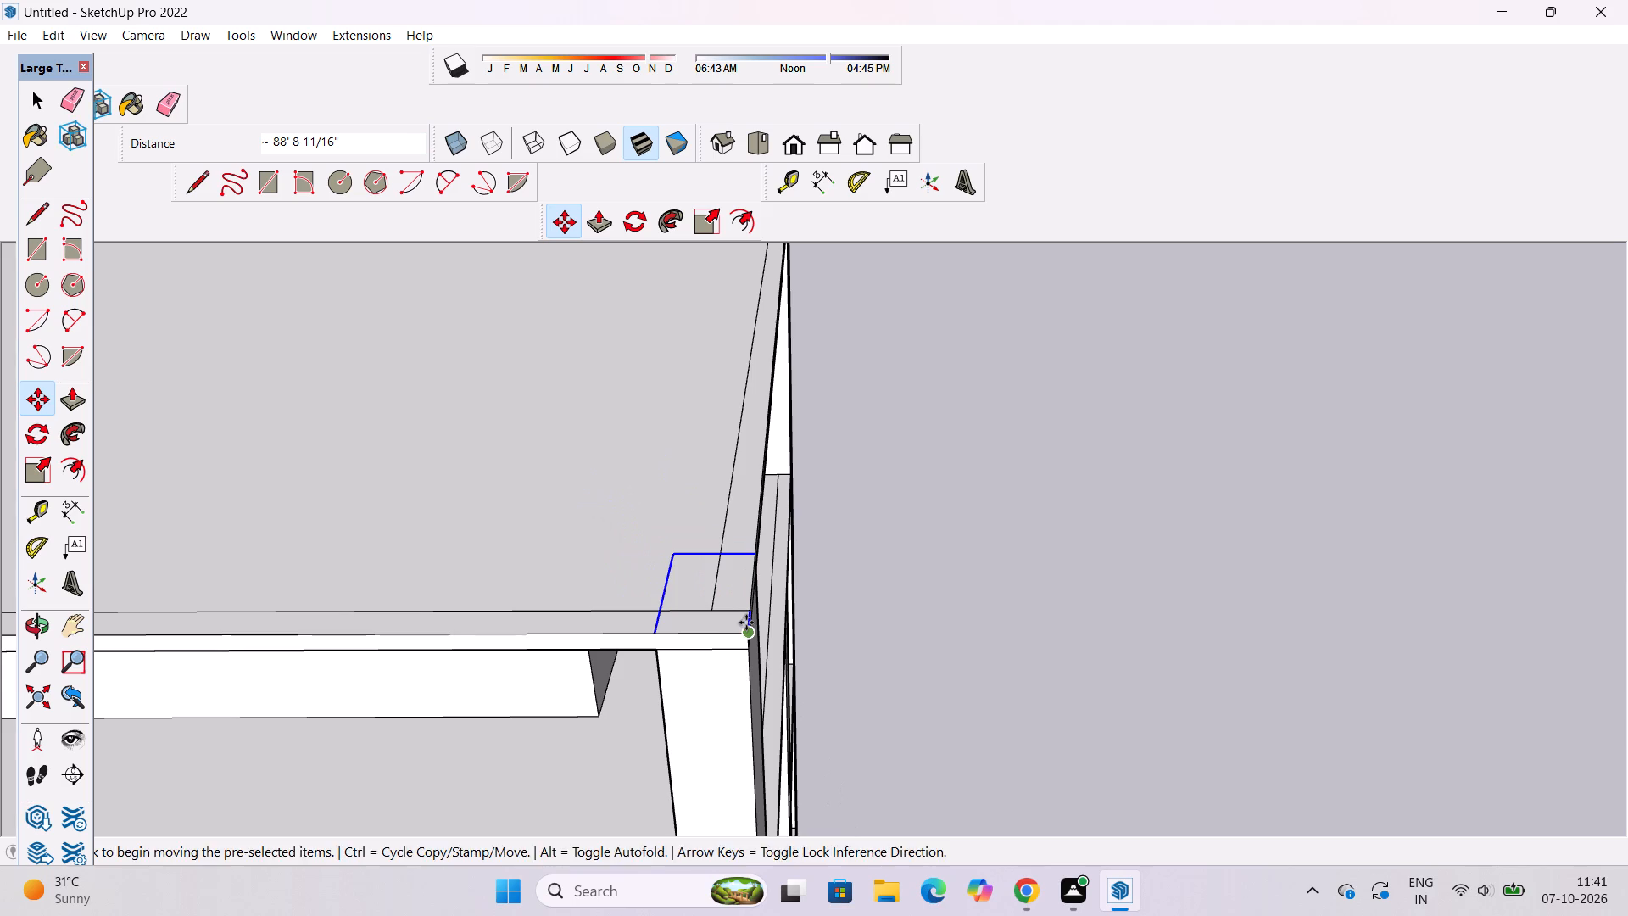
pyautogui.press('space')
pyautogui.write('v')
pyautogui.press('space')
pyautogui.click(1098, 545)
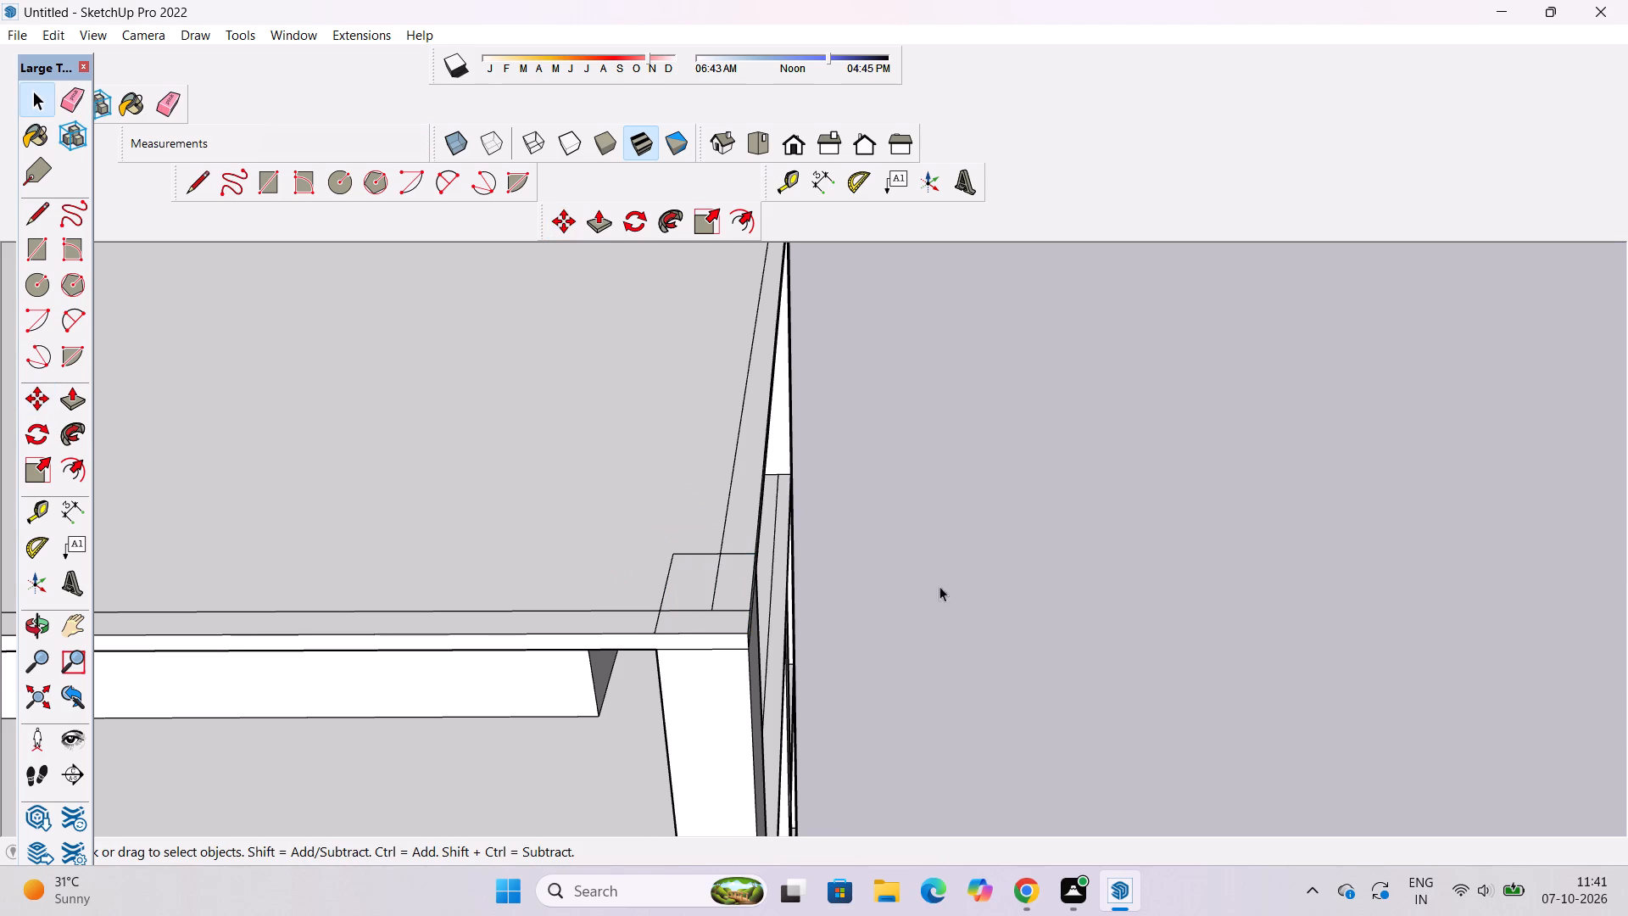
# Erase the roof border lines crossing inside the copied corner rectangle.
pyautogui.press('e')
pyautogui.moveTo(716, 584); pyautogui.dragTo(710, 611)
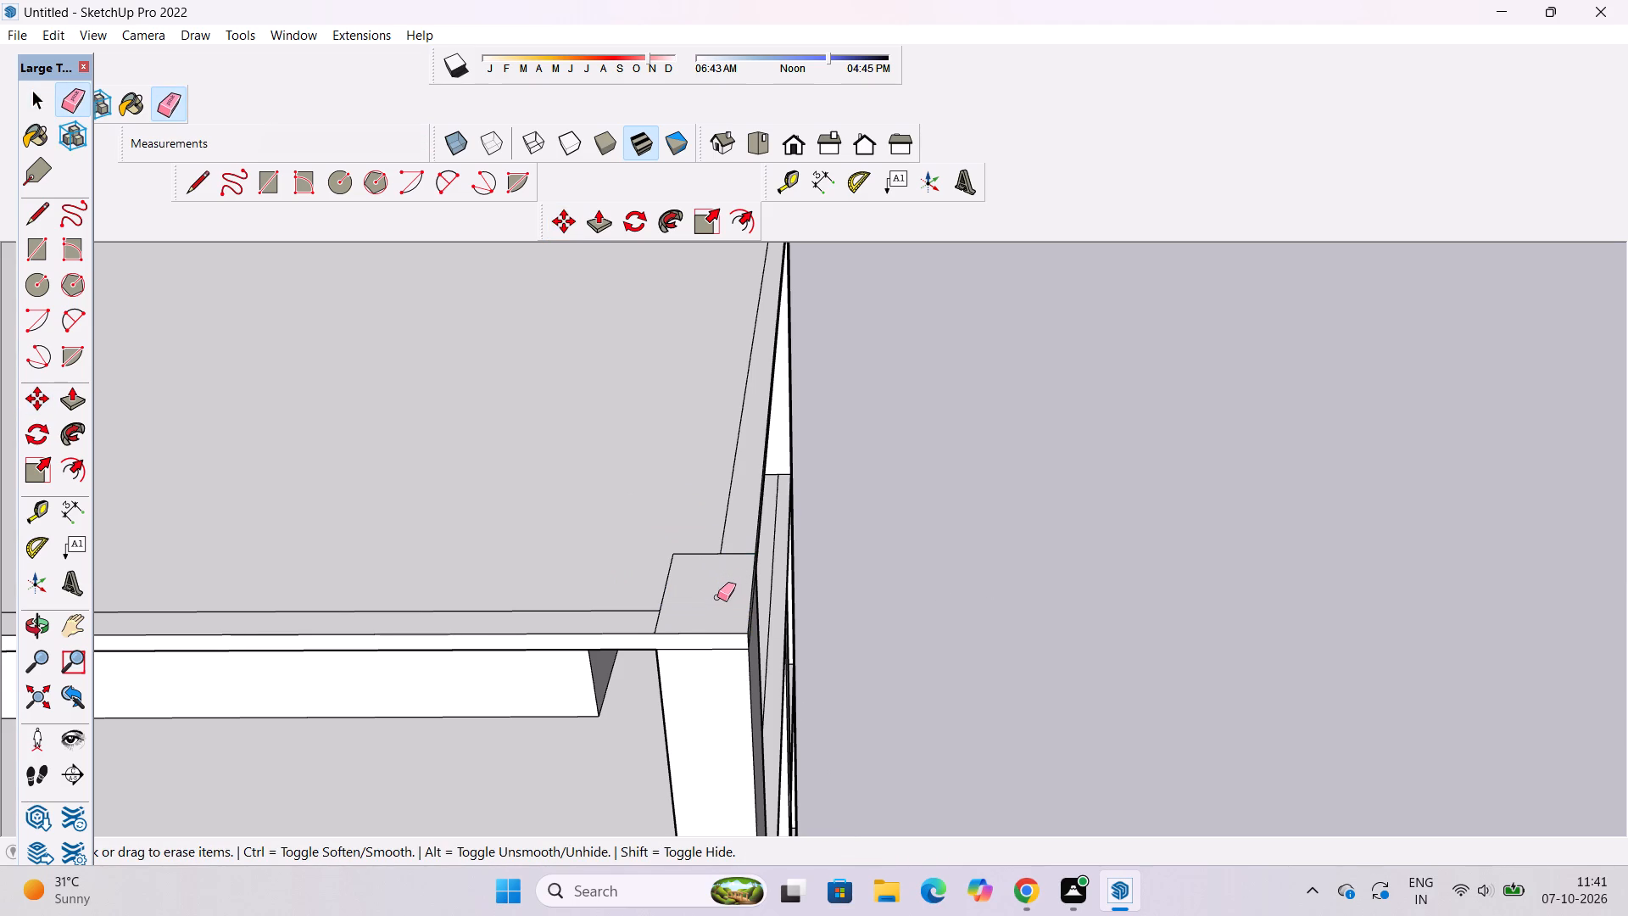
pyautogui.press('space')
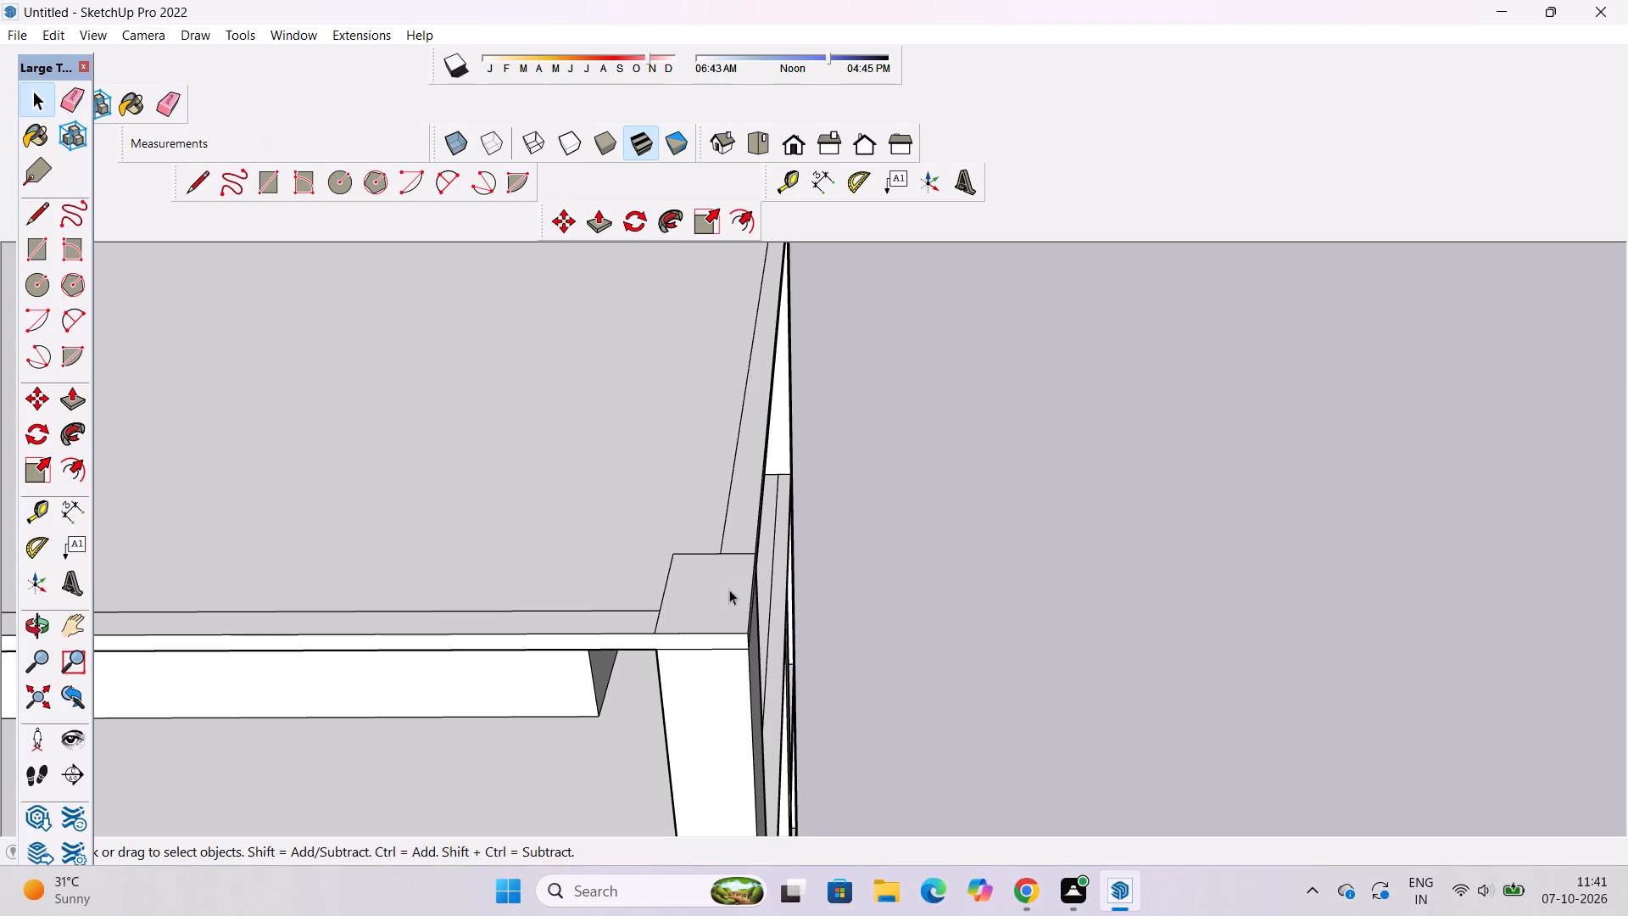
# Push/Pull the corner rectangle on the roof slab up 30' into a column.
pyautogui.press('o')
pyautogui.scroll(-3, 813, 662)
pyautogui.keyDown('shift'); pyautogui.moveTo(687, 665); pyautogui.dragTo(824, 643); pyautogui.keyUp('shift')
pyautogui.scroll(-6, 824, 643)
pyautogui.moveTo(959, 641); pyautogui.dragTo(921, 628)
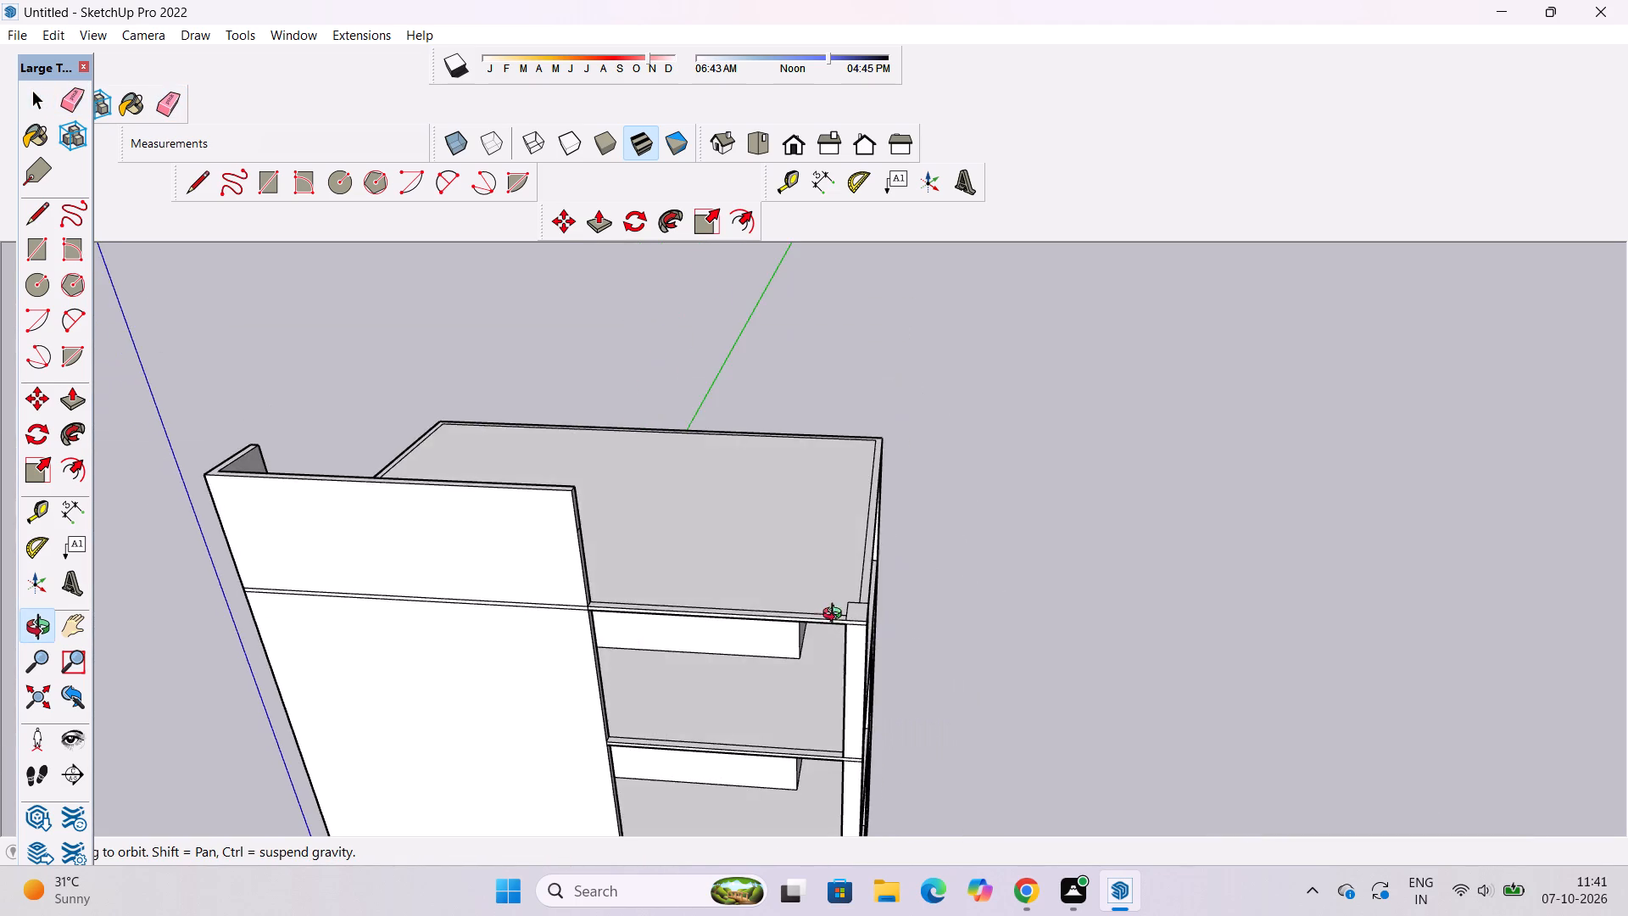
pyautogui.keyDown('shift'); pyautogui.moveTo(829, 612); pyautogui.dragTo(822, 678); pyautogui.keyUp('shift')
pyautogui.scroll(3, 831, 710)
pyautogui.keyDown('shift'); pyautogui.moveTo(873, 651); pyautogui.dragTo(810, 717); pyautogui.keyUp('shift')
pyautogui.scroll(3, 809, 718)
pyautogui.moveTo(807, 712); pyautogui.dragTo(807, 690)
pyautogui.press('p')
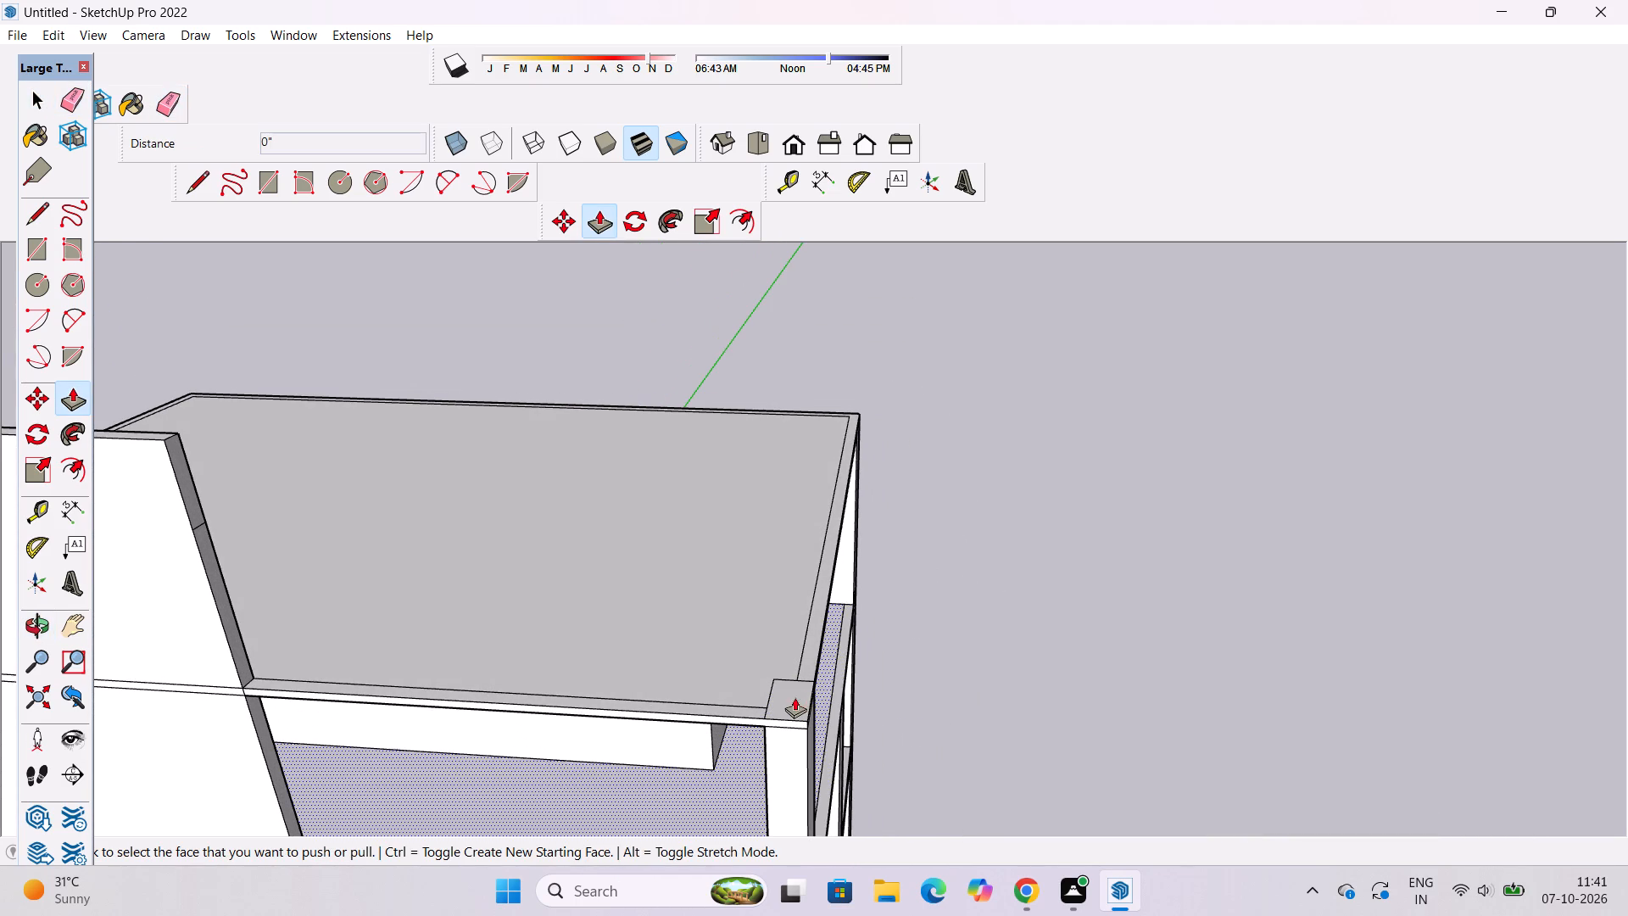
pyautogui.click(787, 701)
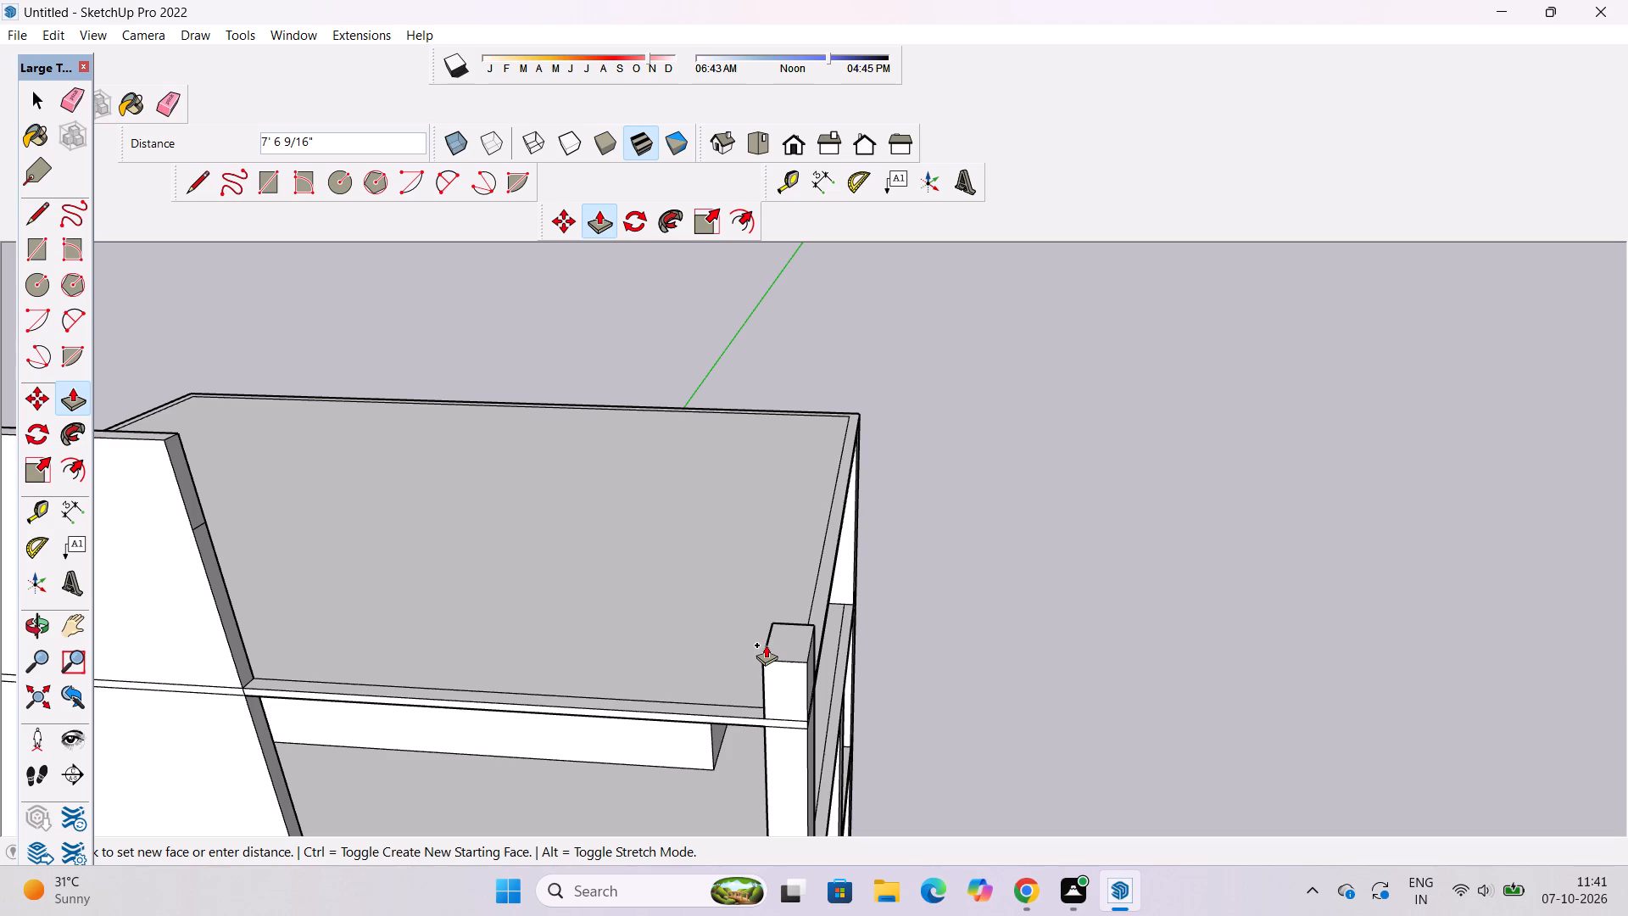
pyautogui.write("30'")
pyautogui.press('Return')
# Examine the raised corner column, the L-shaped roof wall and the roof slab from the facade, side and above.
pyautogui.press('o')
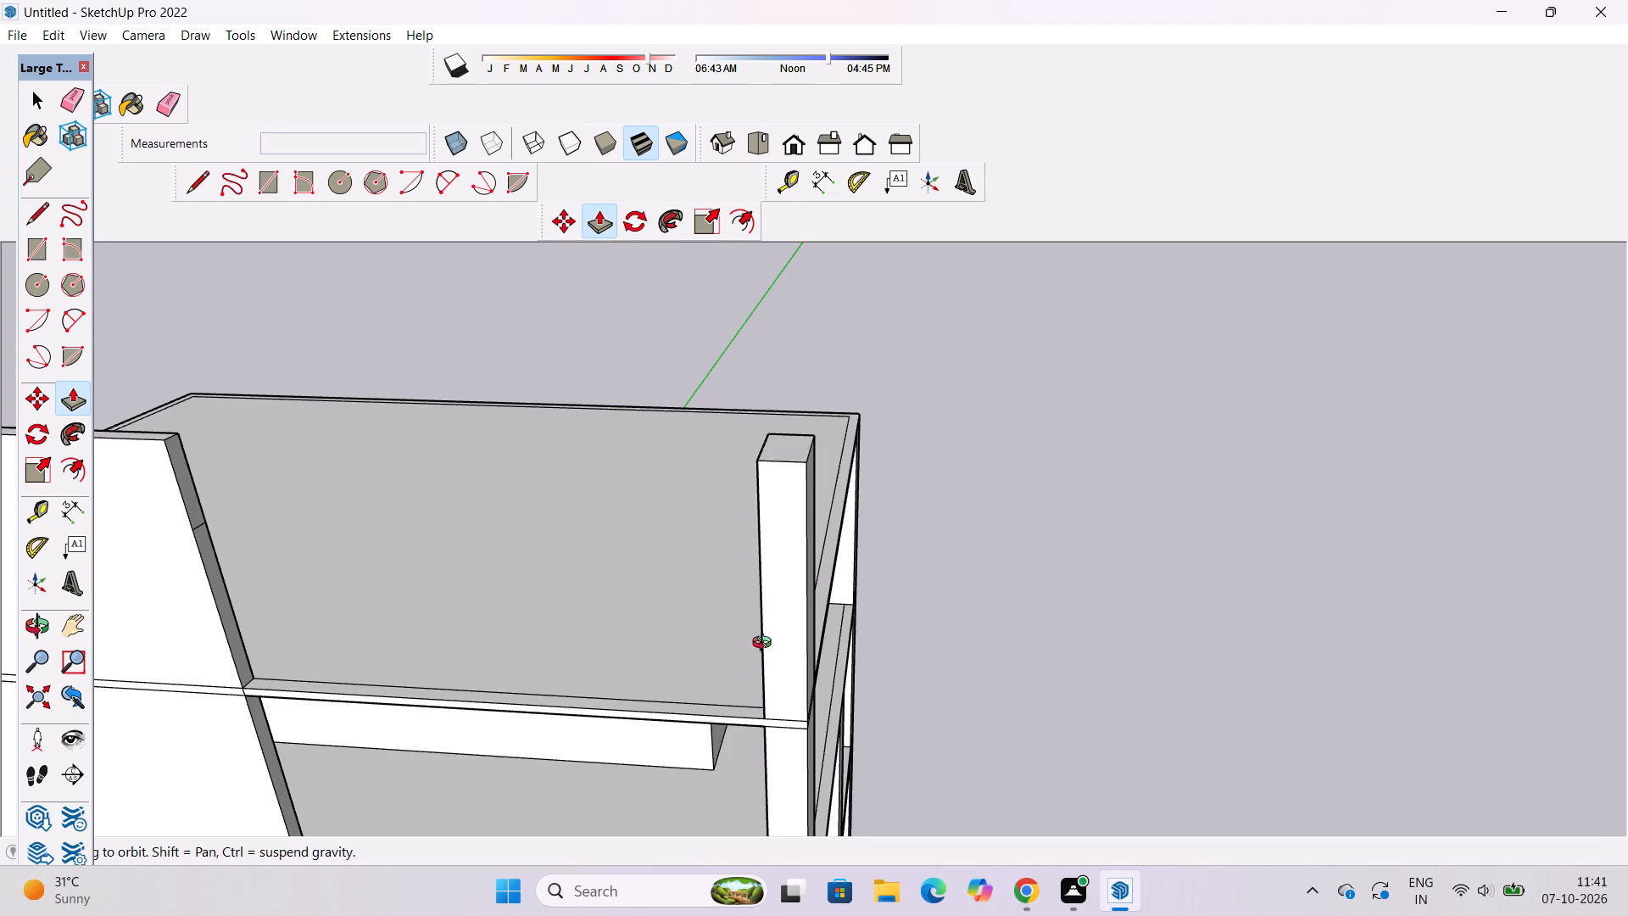
pyautogui.scroll(-6, 784, 623)
pyautogui.moveTo(756, 671); pyautogui.dragTo(787, 494)
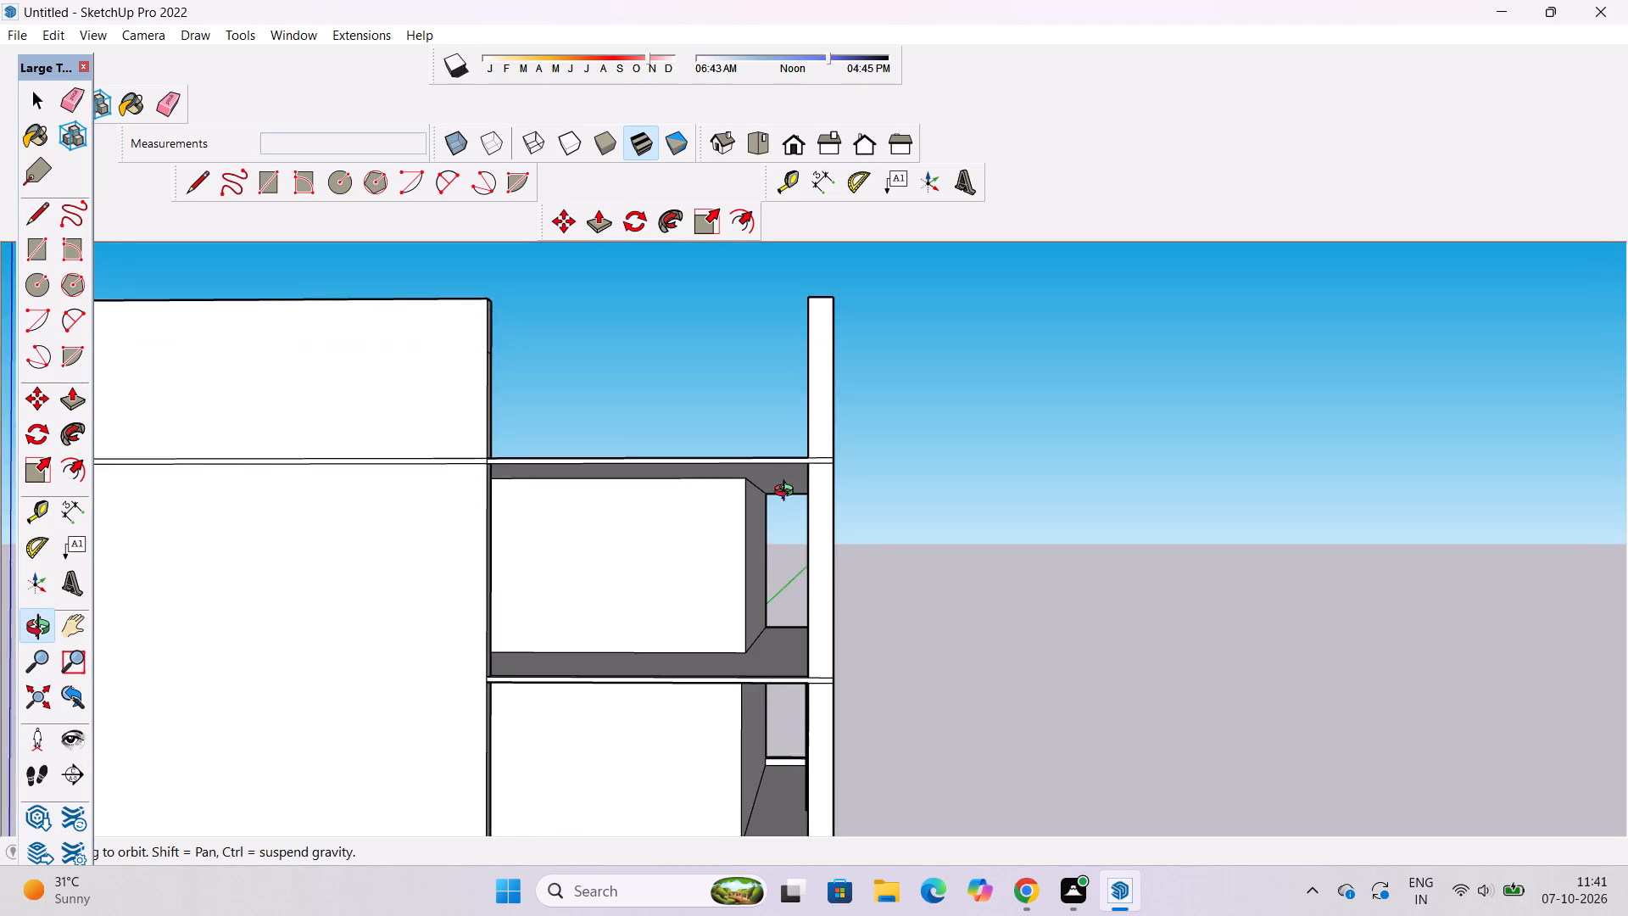
pyautogui.scroll(-5, 788, 494)
pyautogui.moveTo(791, 526); pyautogui.dragTo(794, 540)
pyautogui.moveTo(855, 476); pyautogui.dragTo(837, 505)
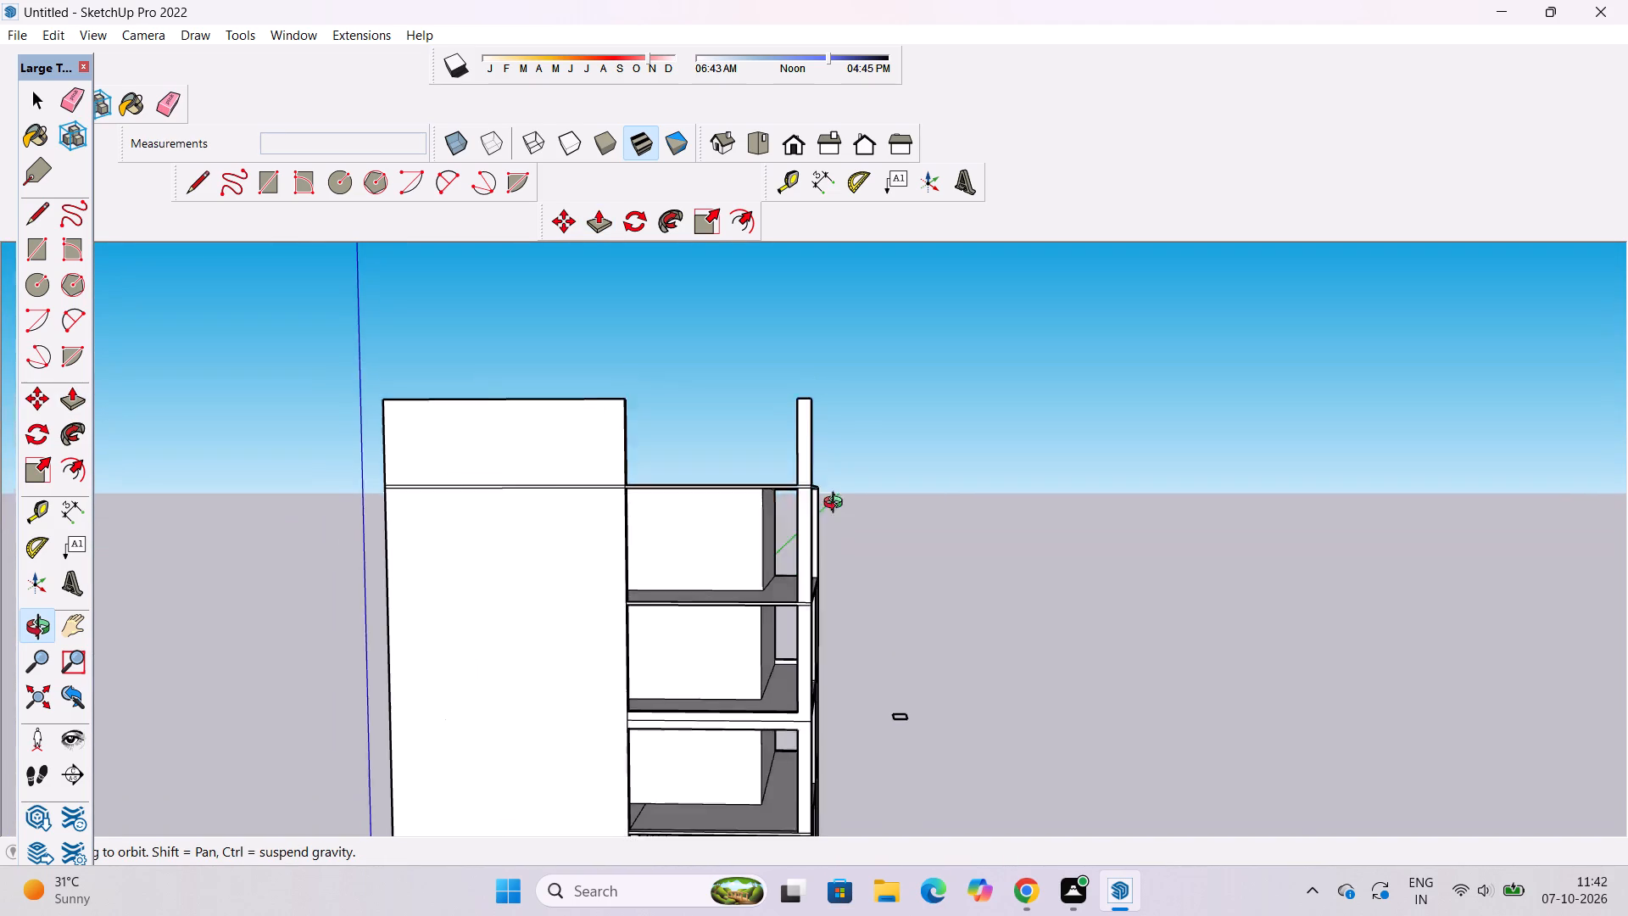
pyautogui.moveTo(837, 505); pyautogui.dragTo(783, 589)
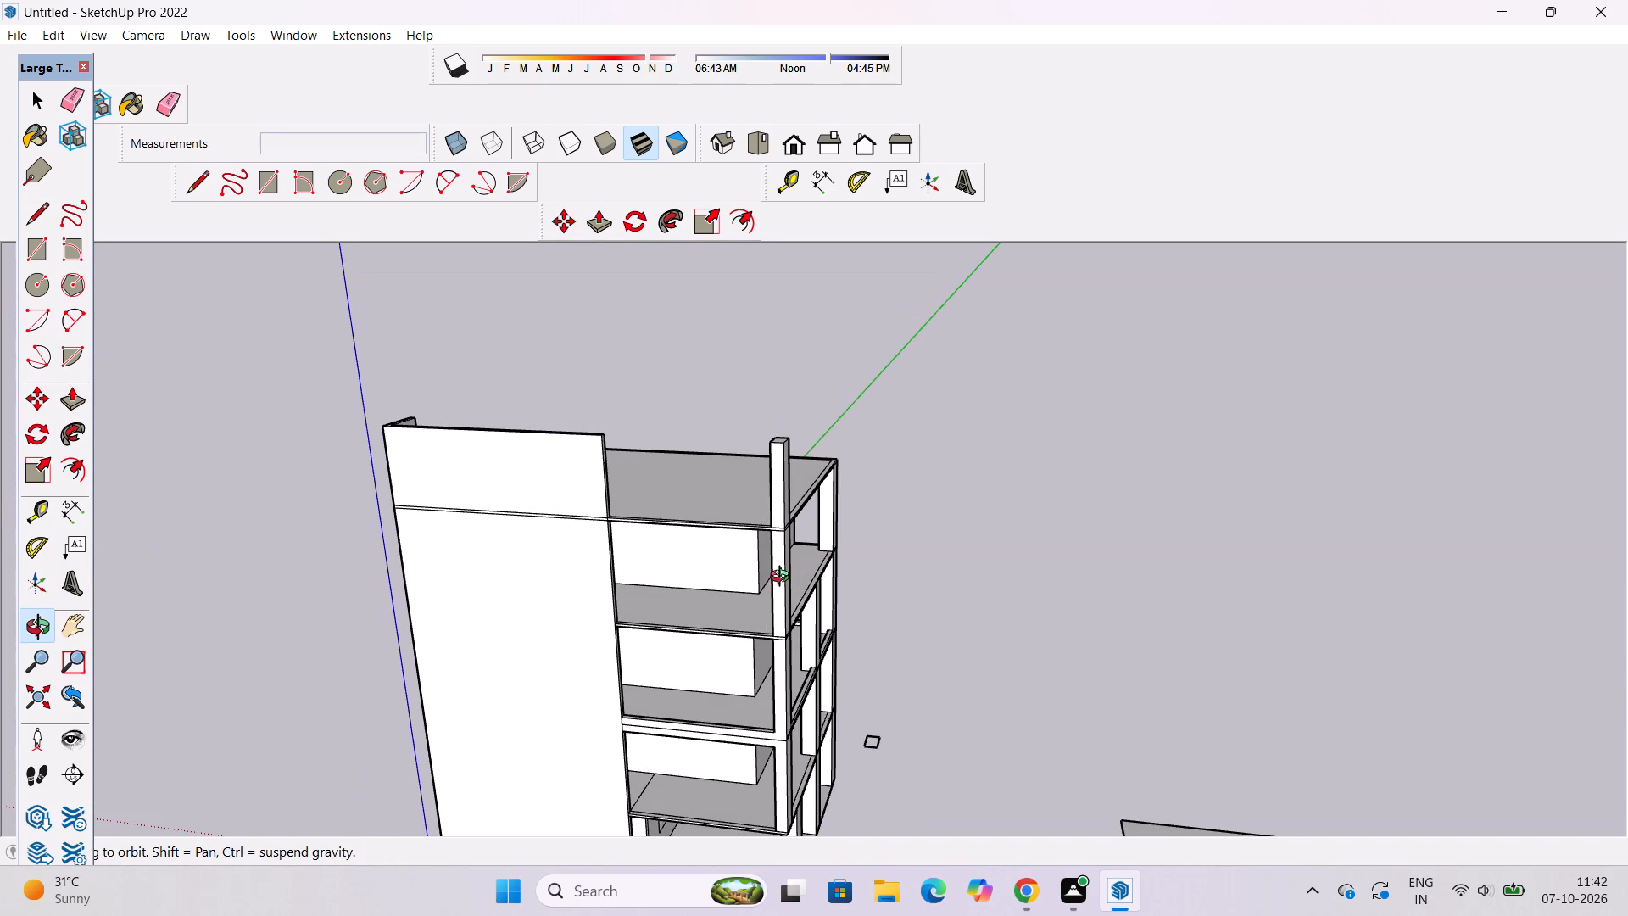
pyautogui.moveTo(803, 558); pyautogui.dragTo(350, 690)
pyautogui.scroll(4, 662, 463)
pyautogui.scroll(-2, 668, 460)
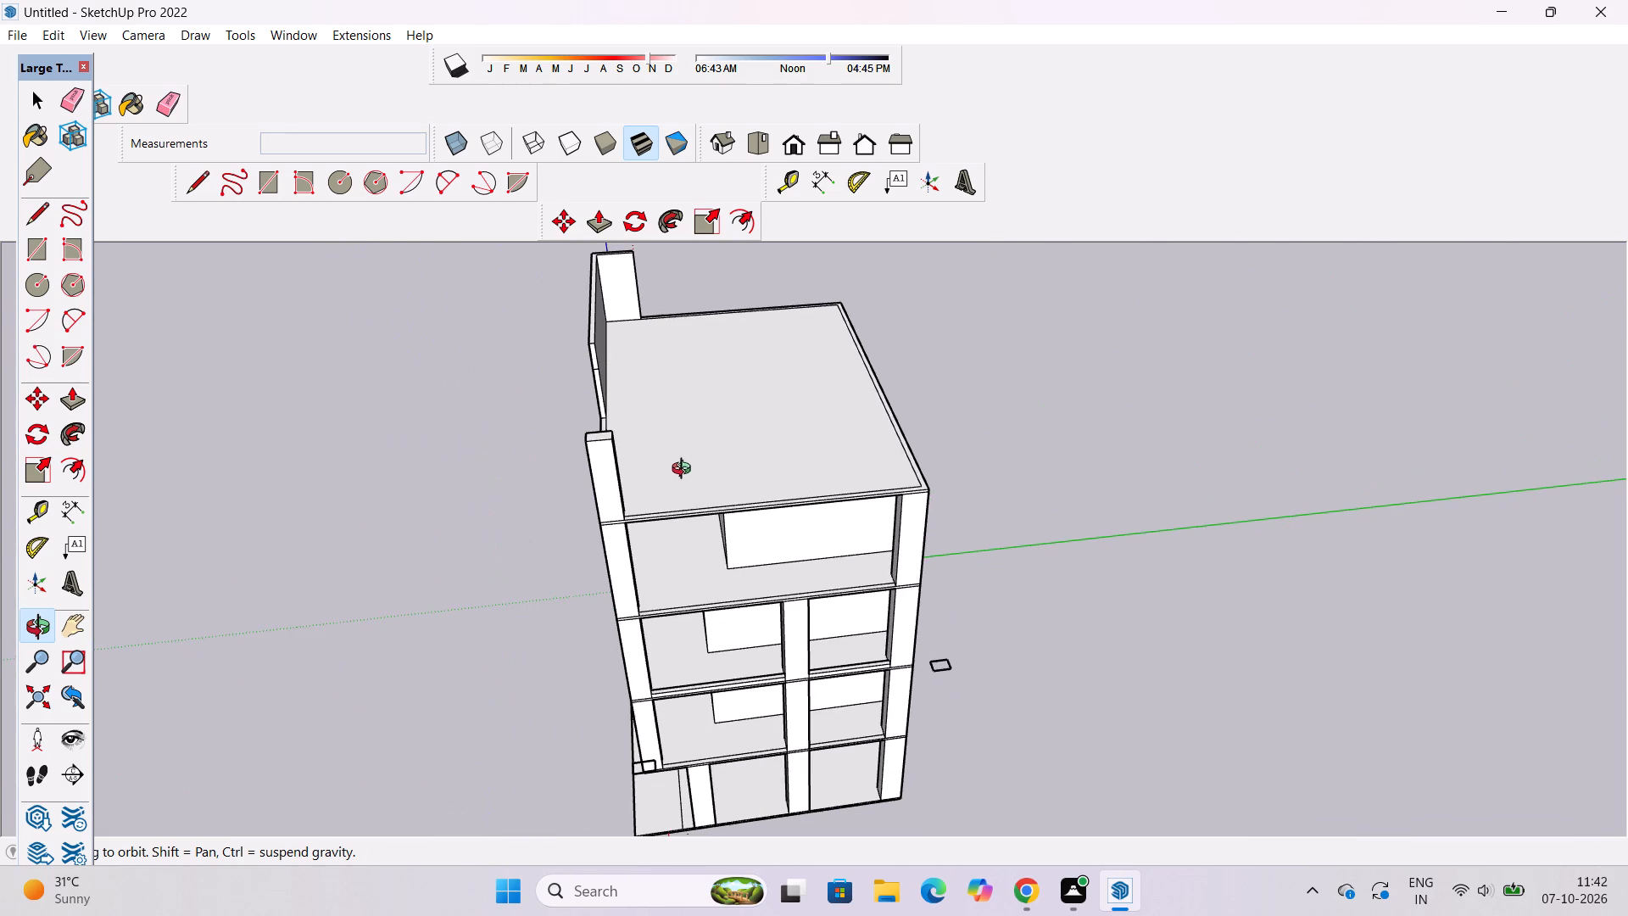
pyautogui.click(716, 476)
pyautogui.moveTo(583, 556); pyautogui.dragTo(726, 594)
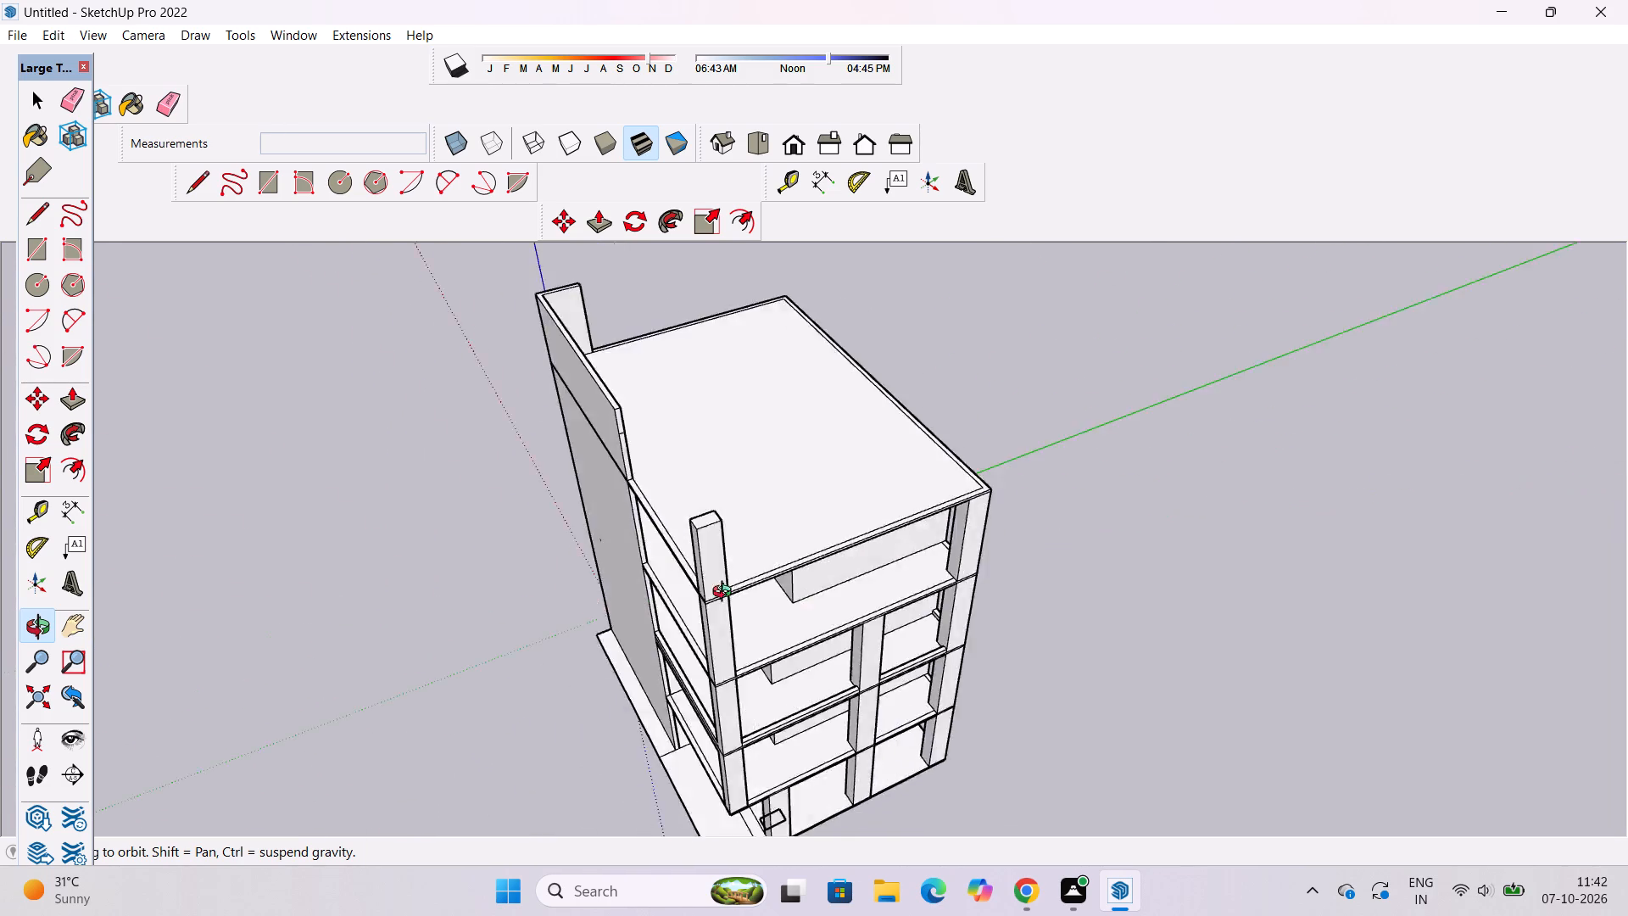
pyautogui.moveTo(726, 594); pyautogui.dragTo(1241, 607)
pyautogui.scroll(4, 759, 538)
pyautogui.keyDown('shift'); pyautogui.moveTo(752, 533); pyautogui.dragTo(750, 563); pyautogui.keyUp('shift')
pyautogui.moveTo(845, 488); pyautogui.dragTo(541, 579)
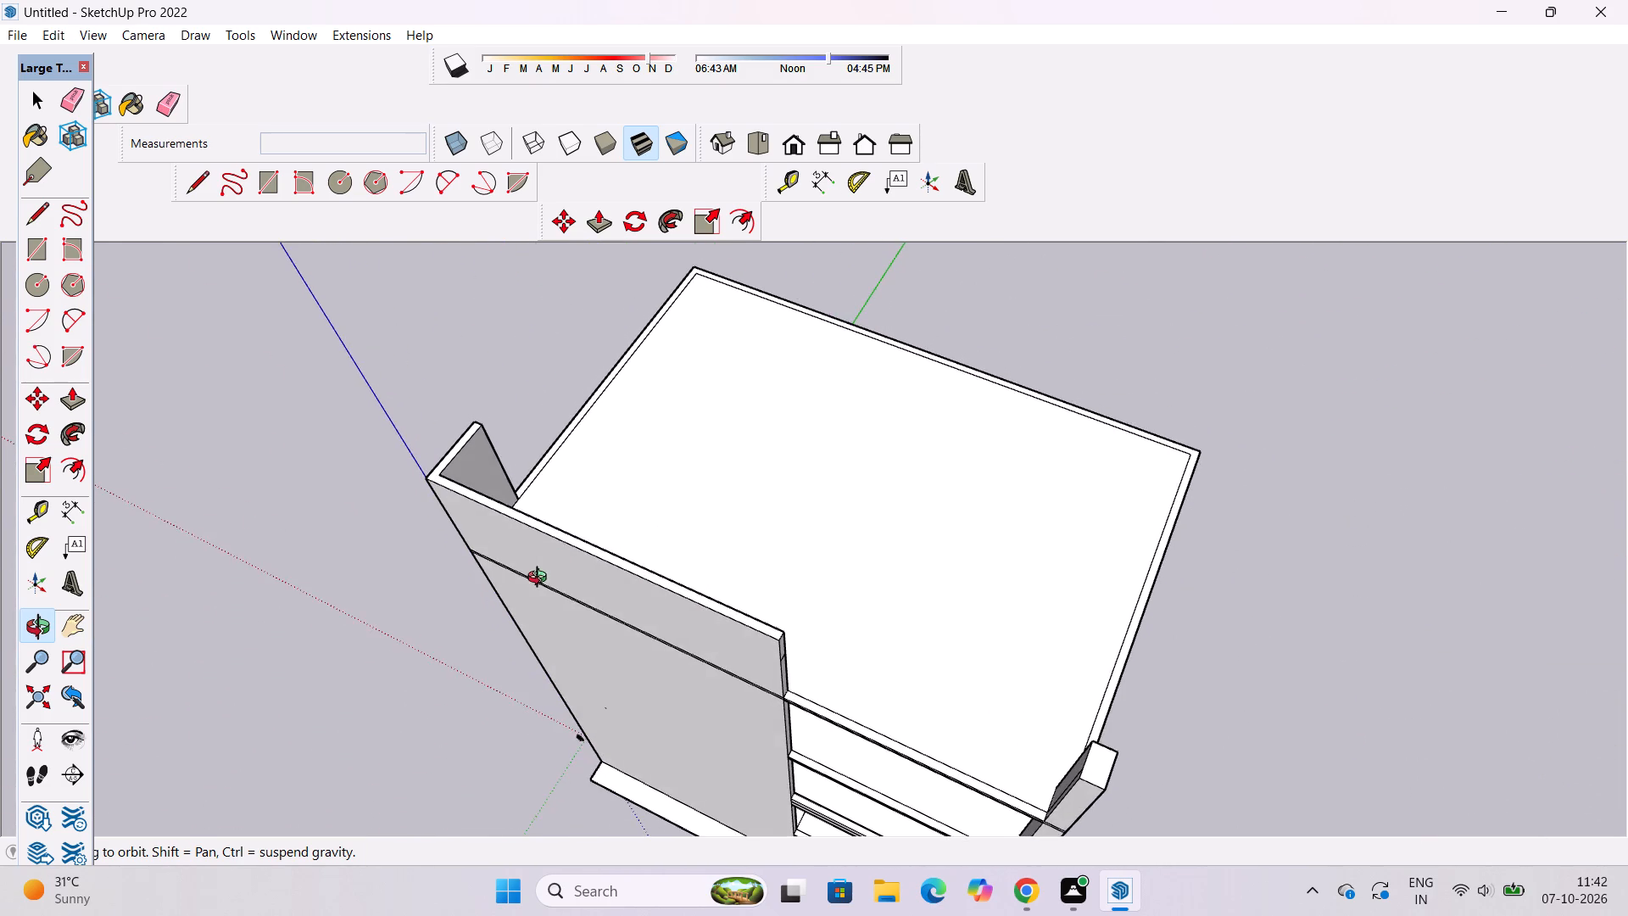
pyautogui.keyDown('shift'); pyautogui.moveTo(600, 533); pyautogui.dragTo(552, 539); pyautogui.keyUp('shift')
pyautogui.moveTo(692, 589); pyautogui.dragTo(298, 580)
pyautogui.keyDown('shift'); pyautogui.moveTo(586, 438); pyautogui.dragTo(607, 612); pyautogui.keyUp('shift')
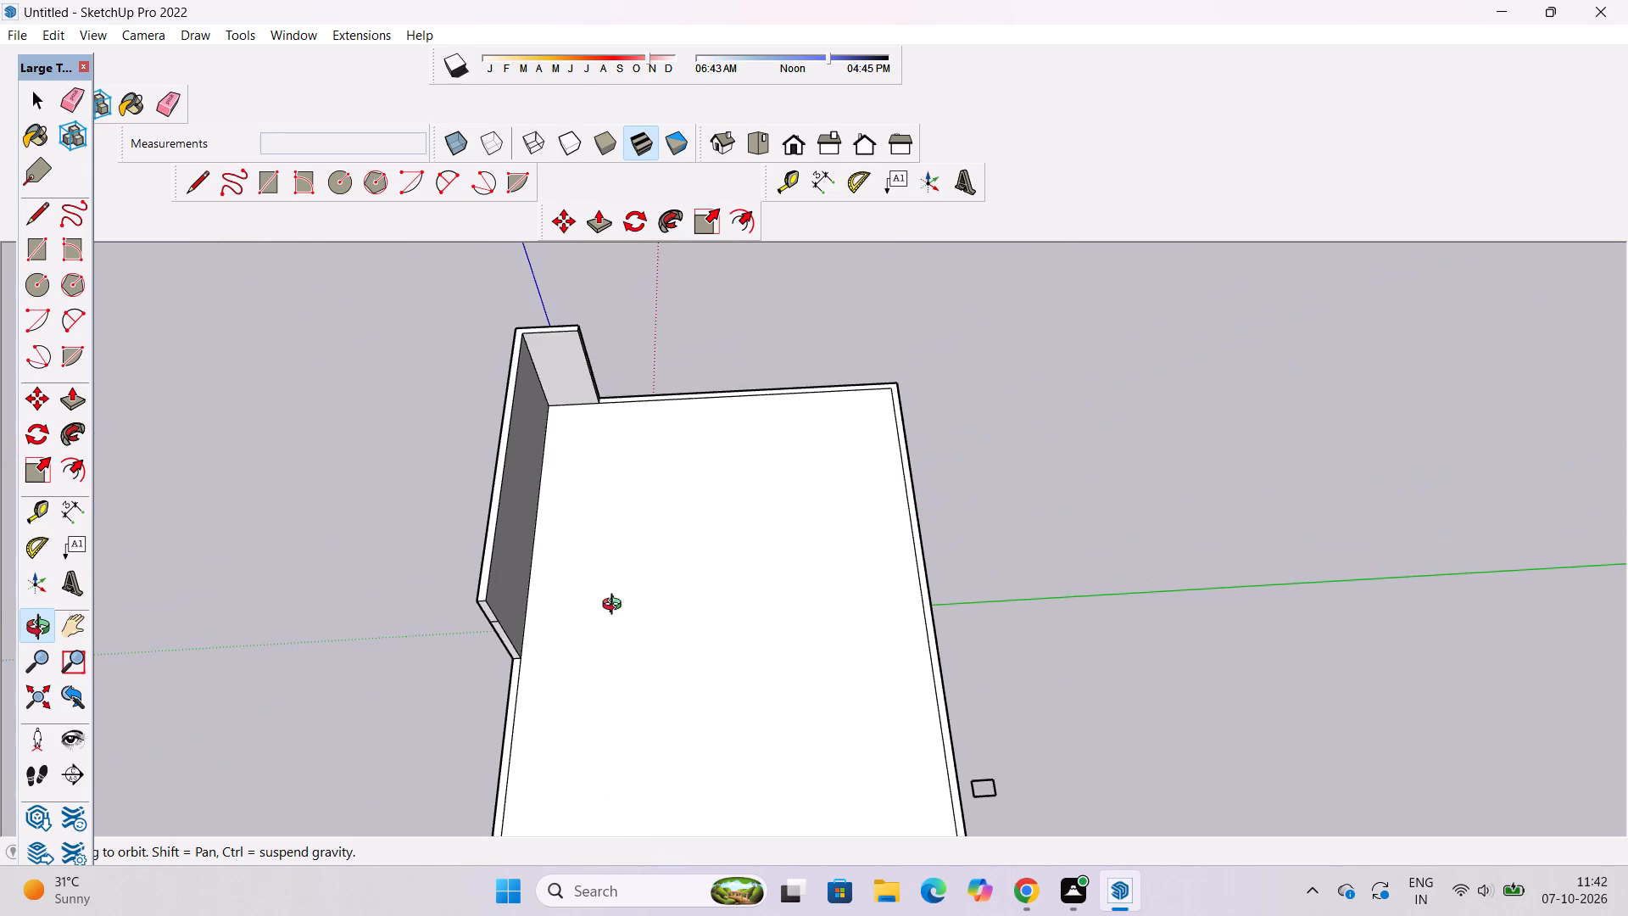
pyautogui.keyDown('shift'); pyautogui.moveTo(618, 589); pyautogui.dragTo(667, 494); pyautogui.keyUp('shift')
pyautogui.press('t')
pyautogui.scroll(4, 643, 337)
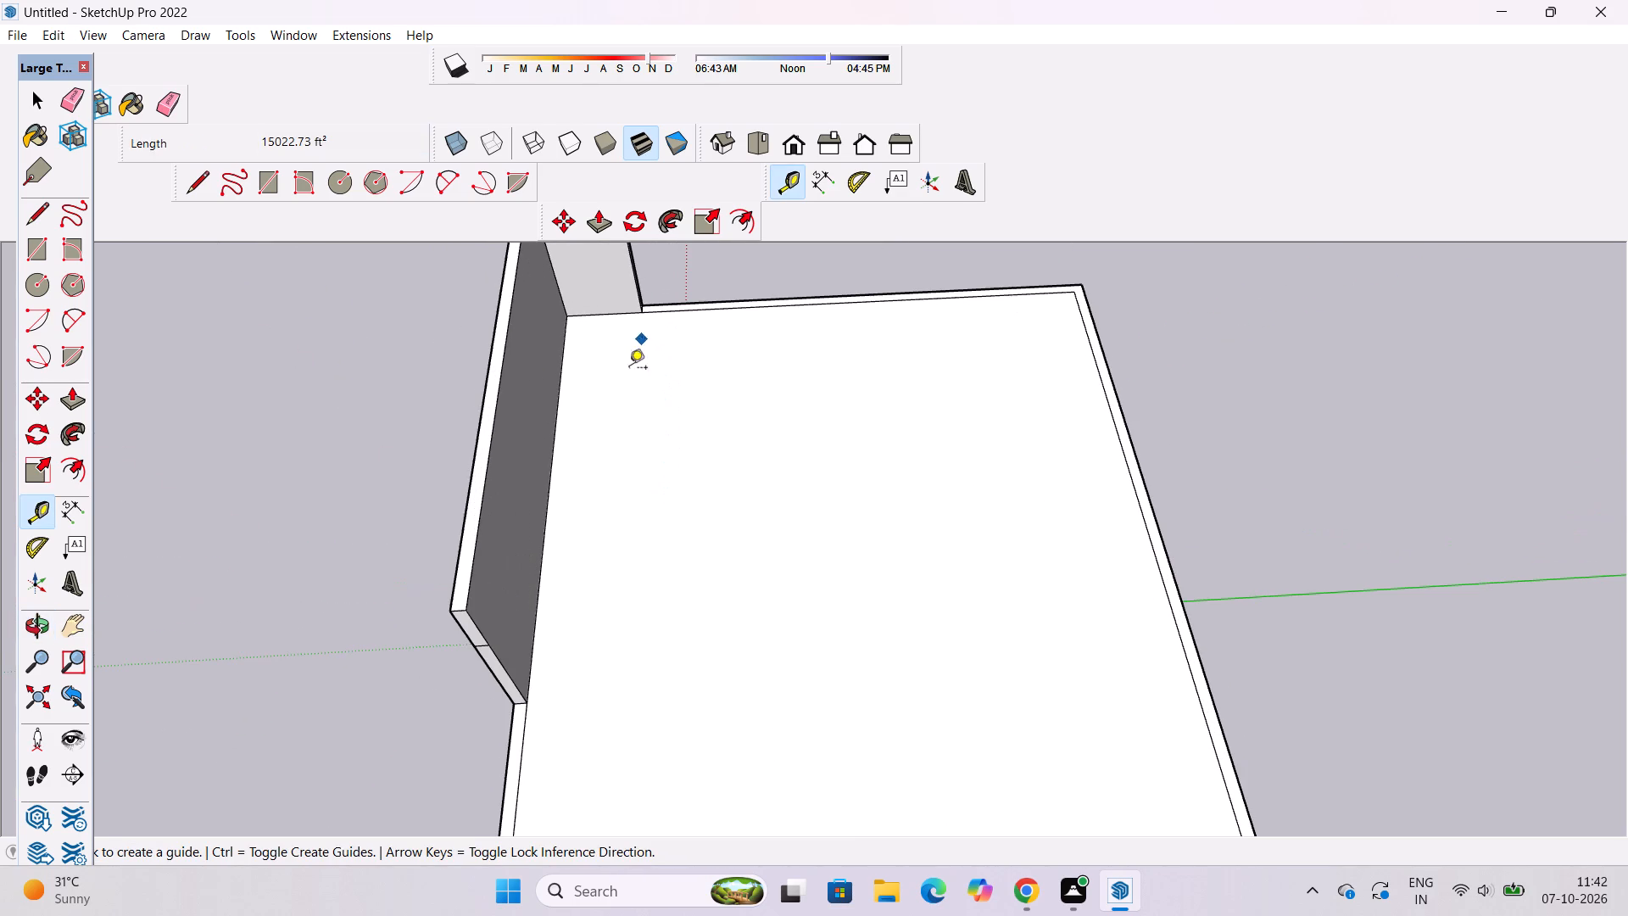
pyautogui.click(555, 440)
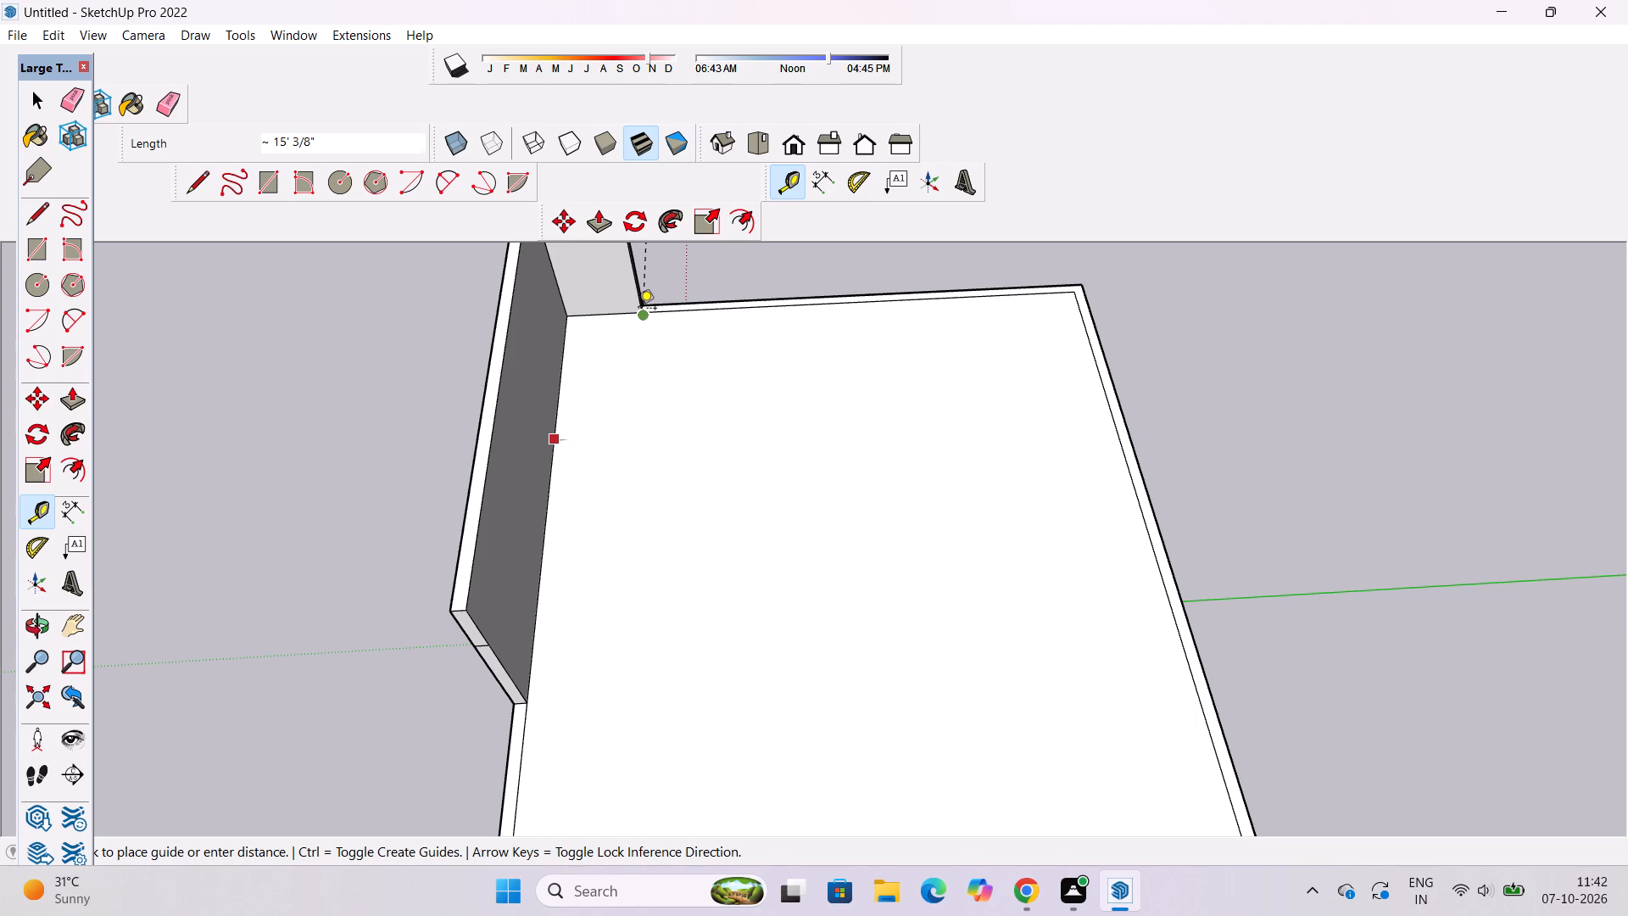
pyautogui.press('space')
# Place a guide on the roof slab 15' from the long wall's inner base edge, at the end of the short wall leg.
pyautogui.press('t')
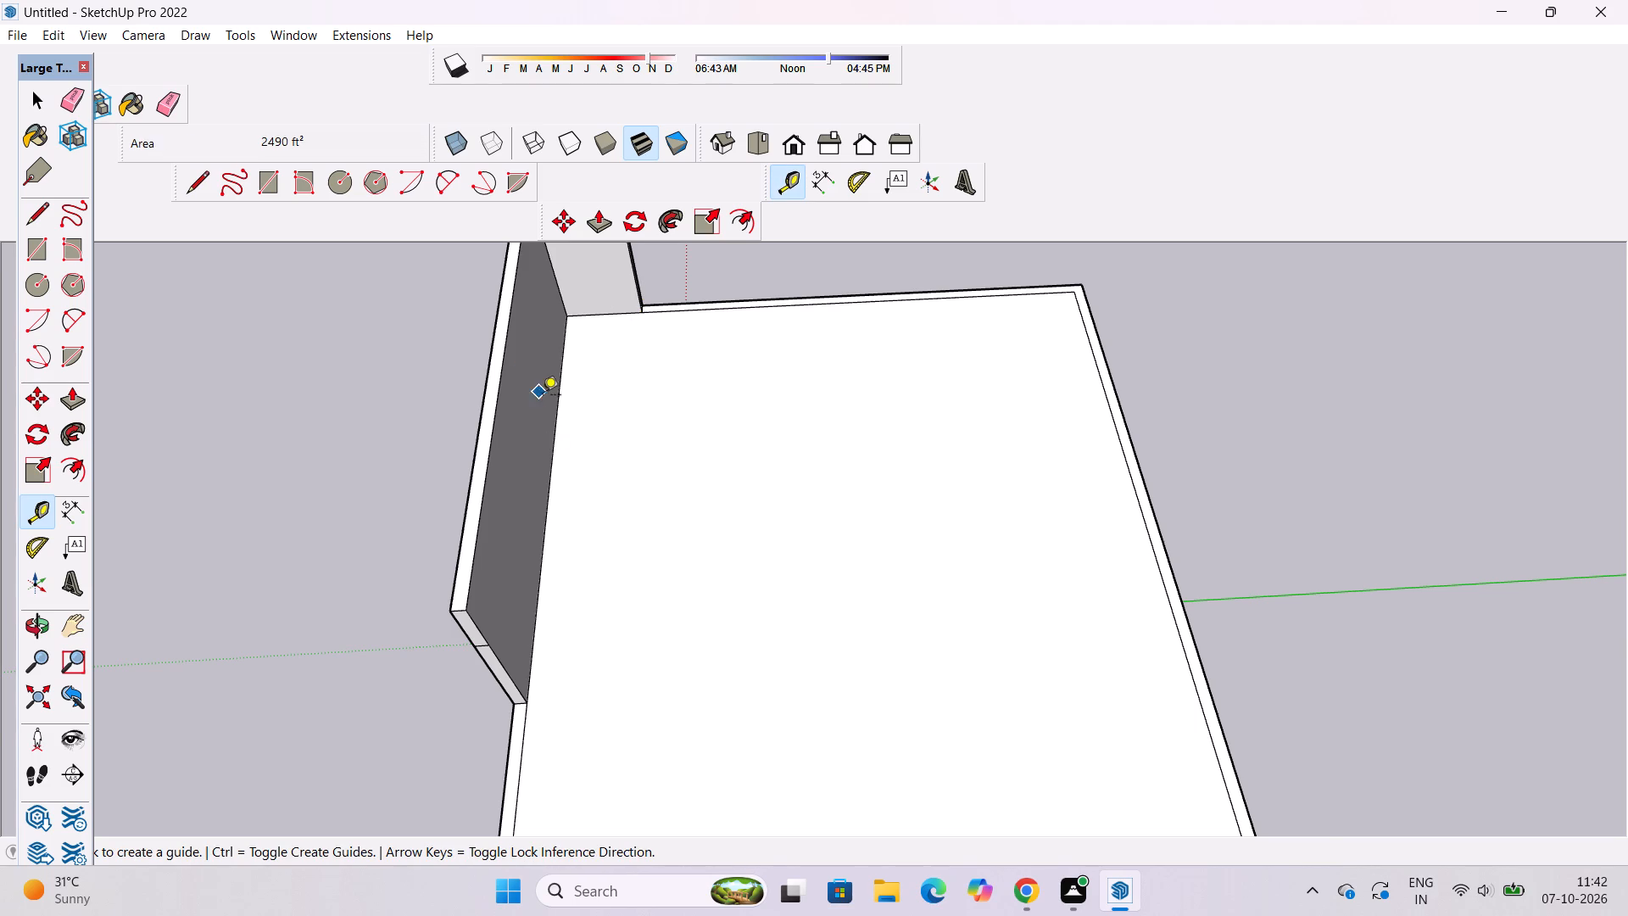
pyautogui.scroll(8, 544, 398)
pyautogui.click(576, 348)
pyautogui.scroll(-9, 576, 348)
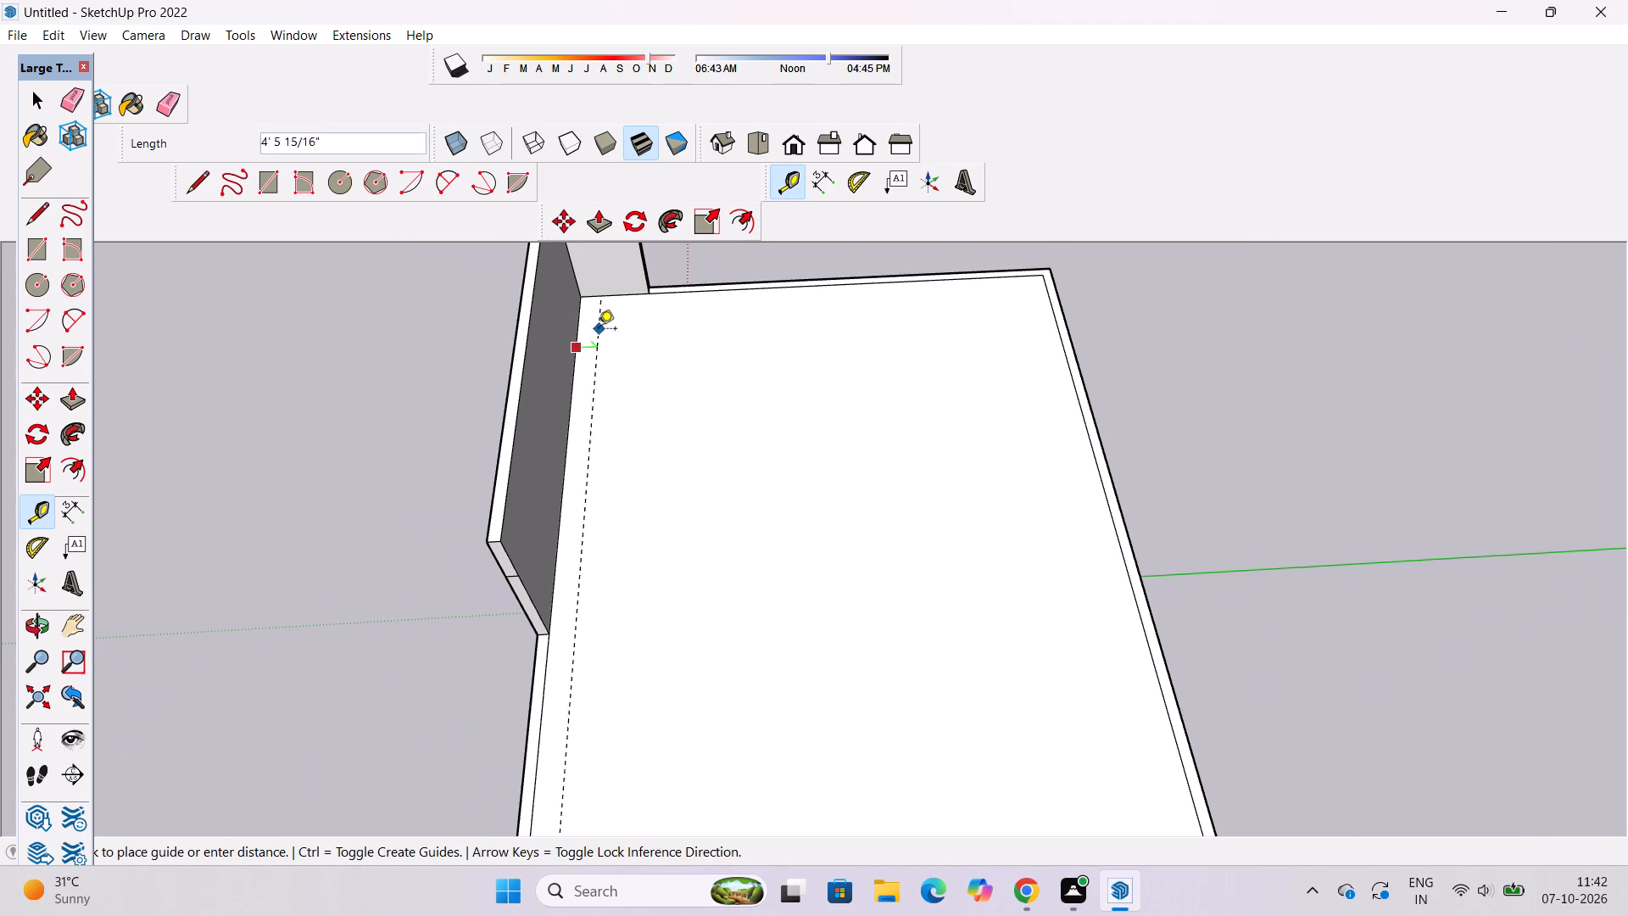
pyautogui.click(650, 294)
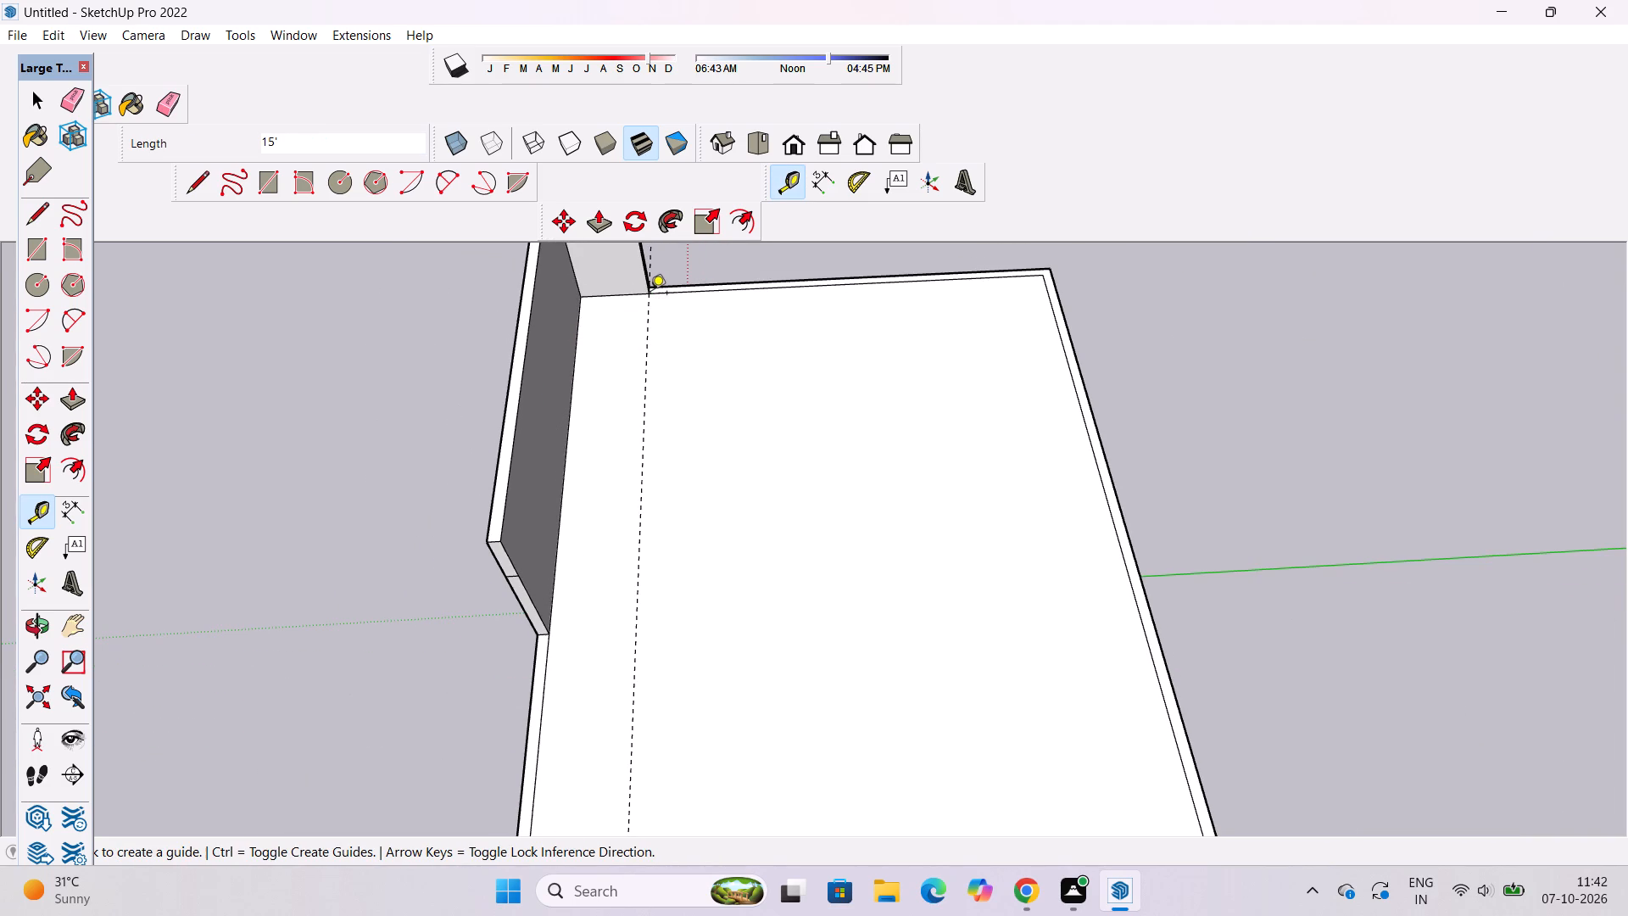
# Place a second parallel guide on the roof slab 2' beyond the first one, away from the long wall.
pyautogui.scroll(4, 654, 324)
pyautogui.click(643, 377)
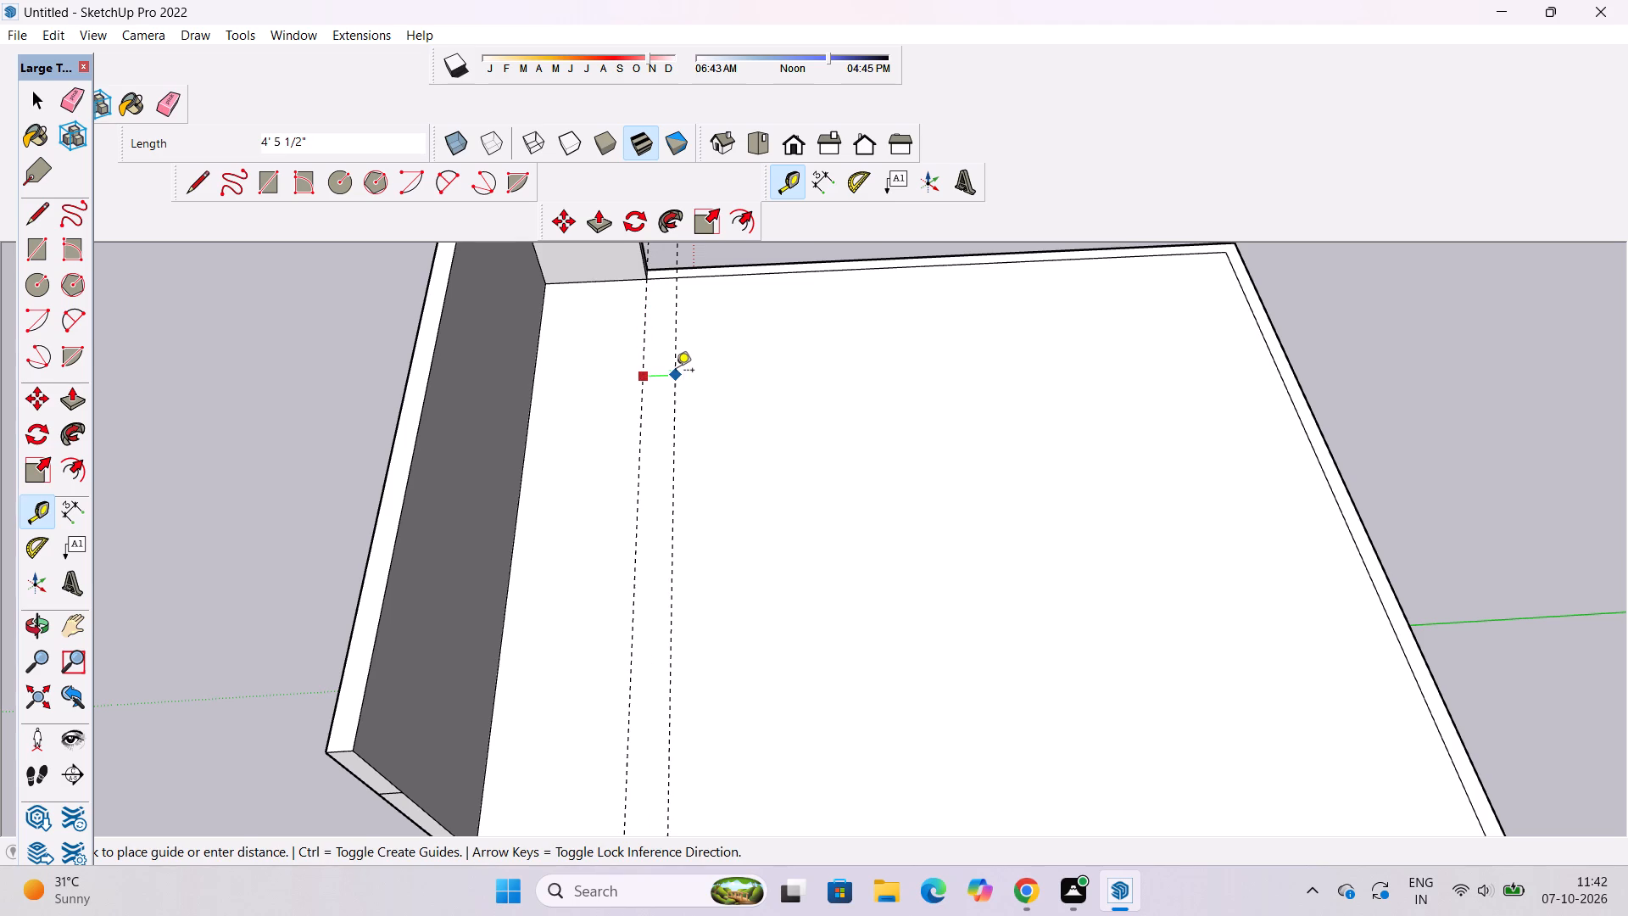
pyautogui.write("2'")
pyautogui.press('Return')
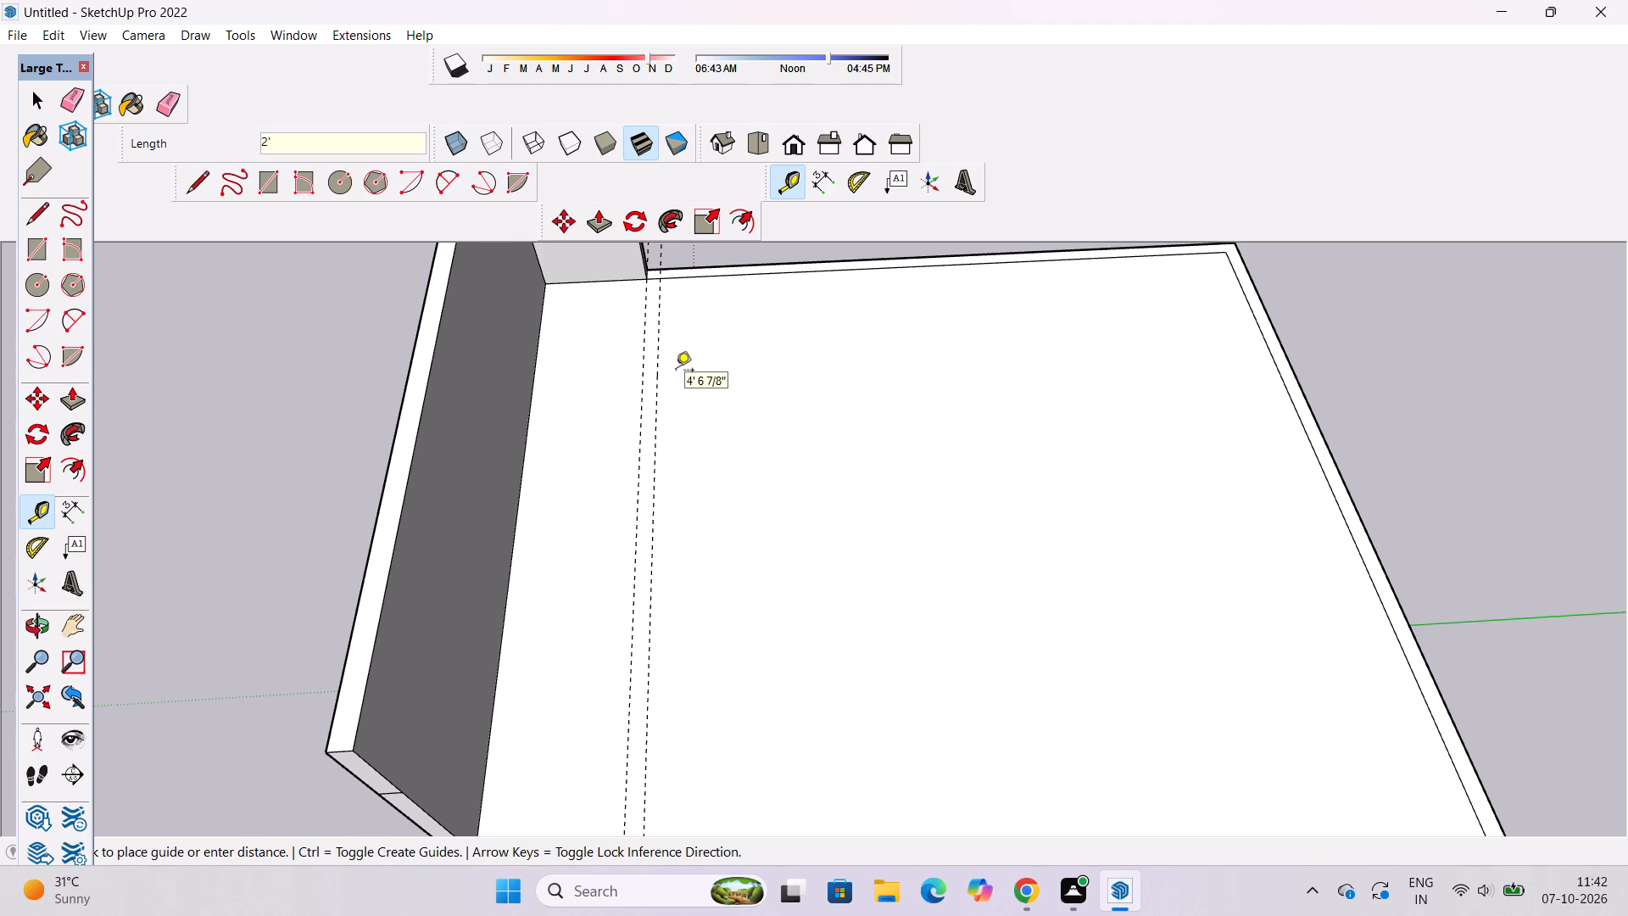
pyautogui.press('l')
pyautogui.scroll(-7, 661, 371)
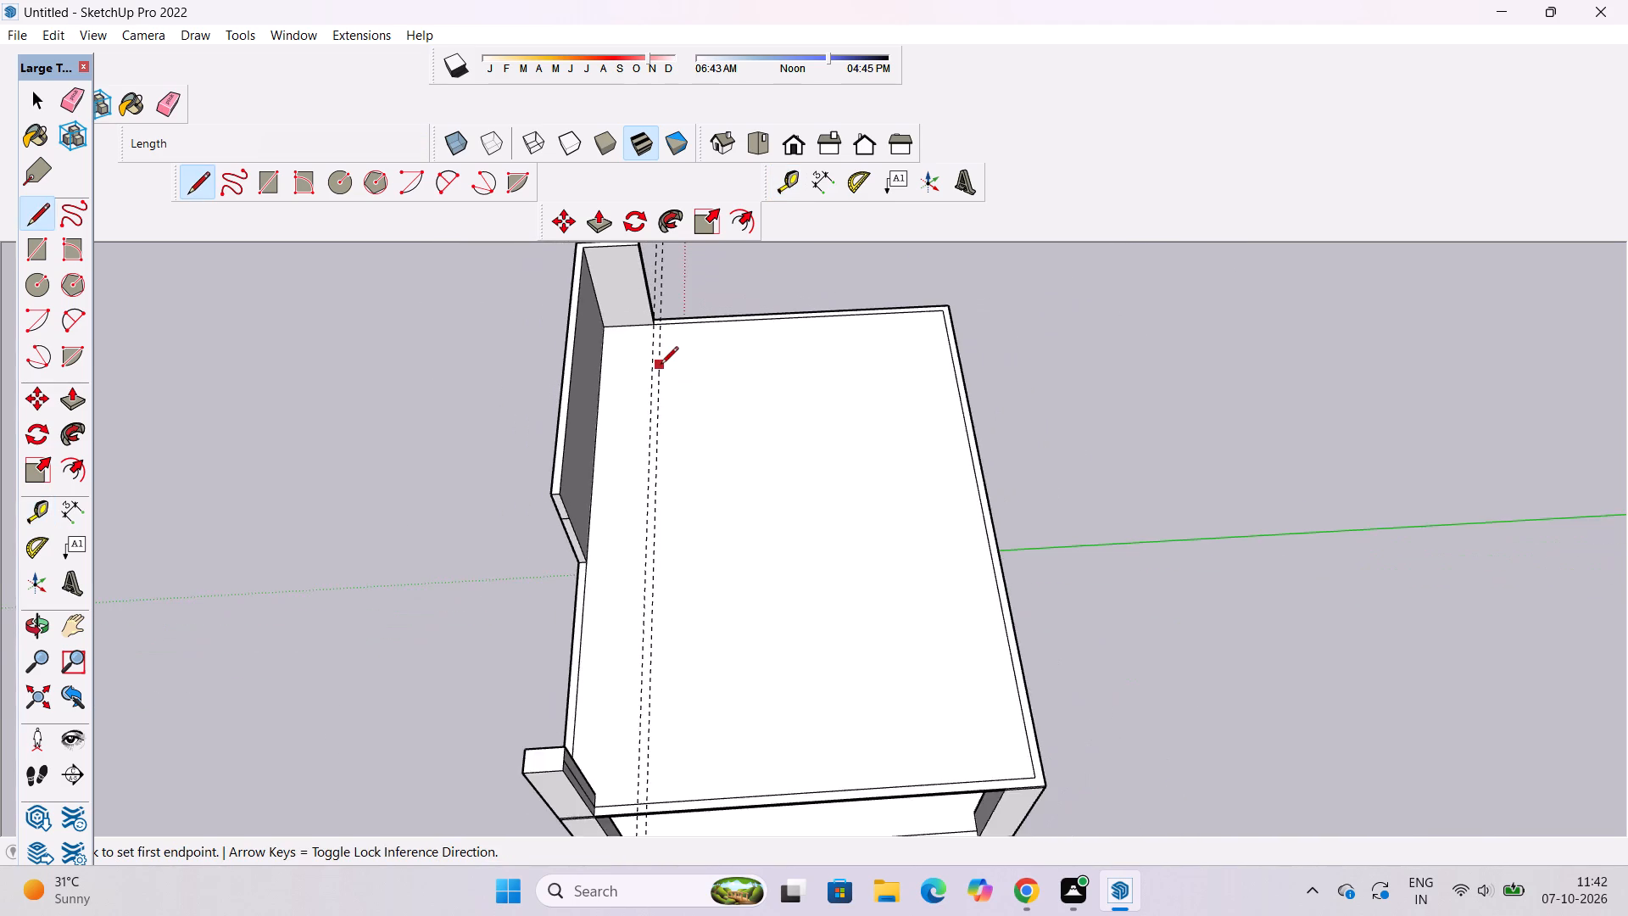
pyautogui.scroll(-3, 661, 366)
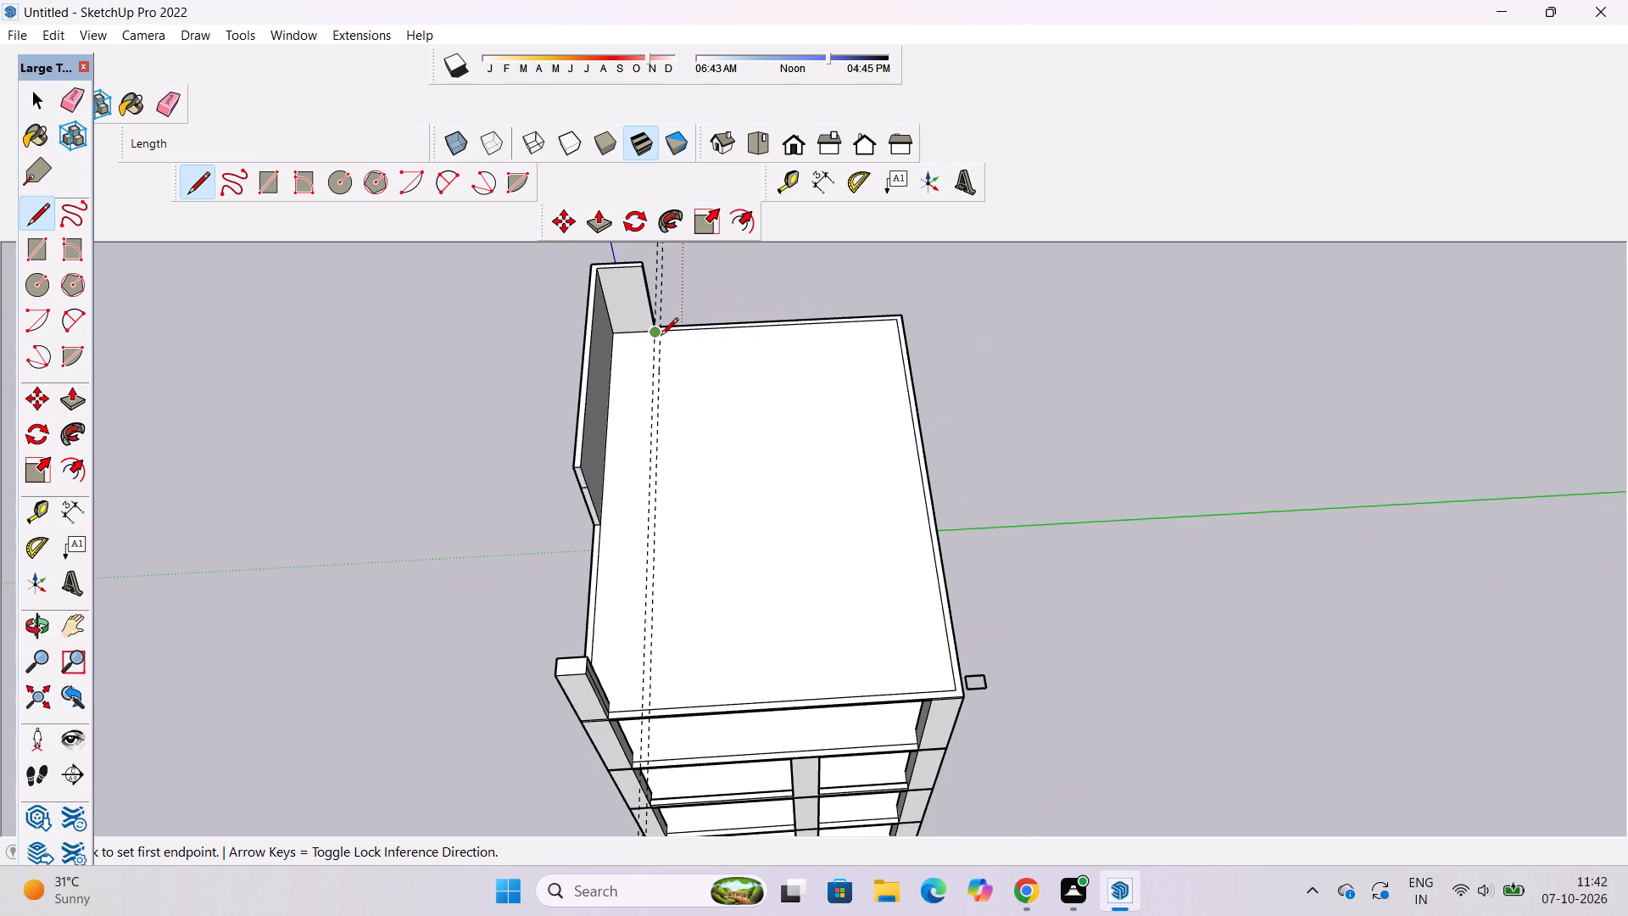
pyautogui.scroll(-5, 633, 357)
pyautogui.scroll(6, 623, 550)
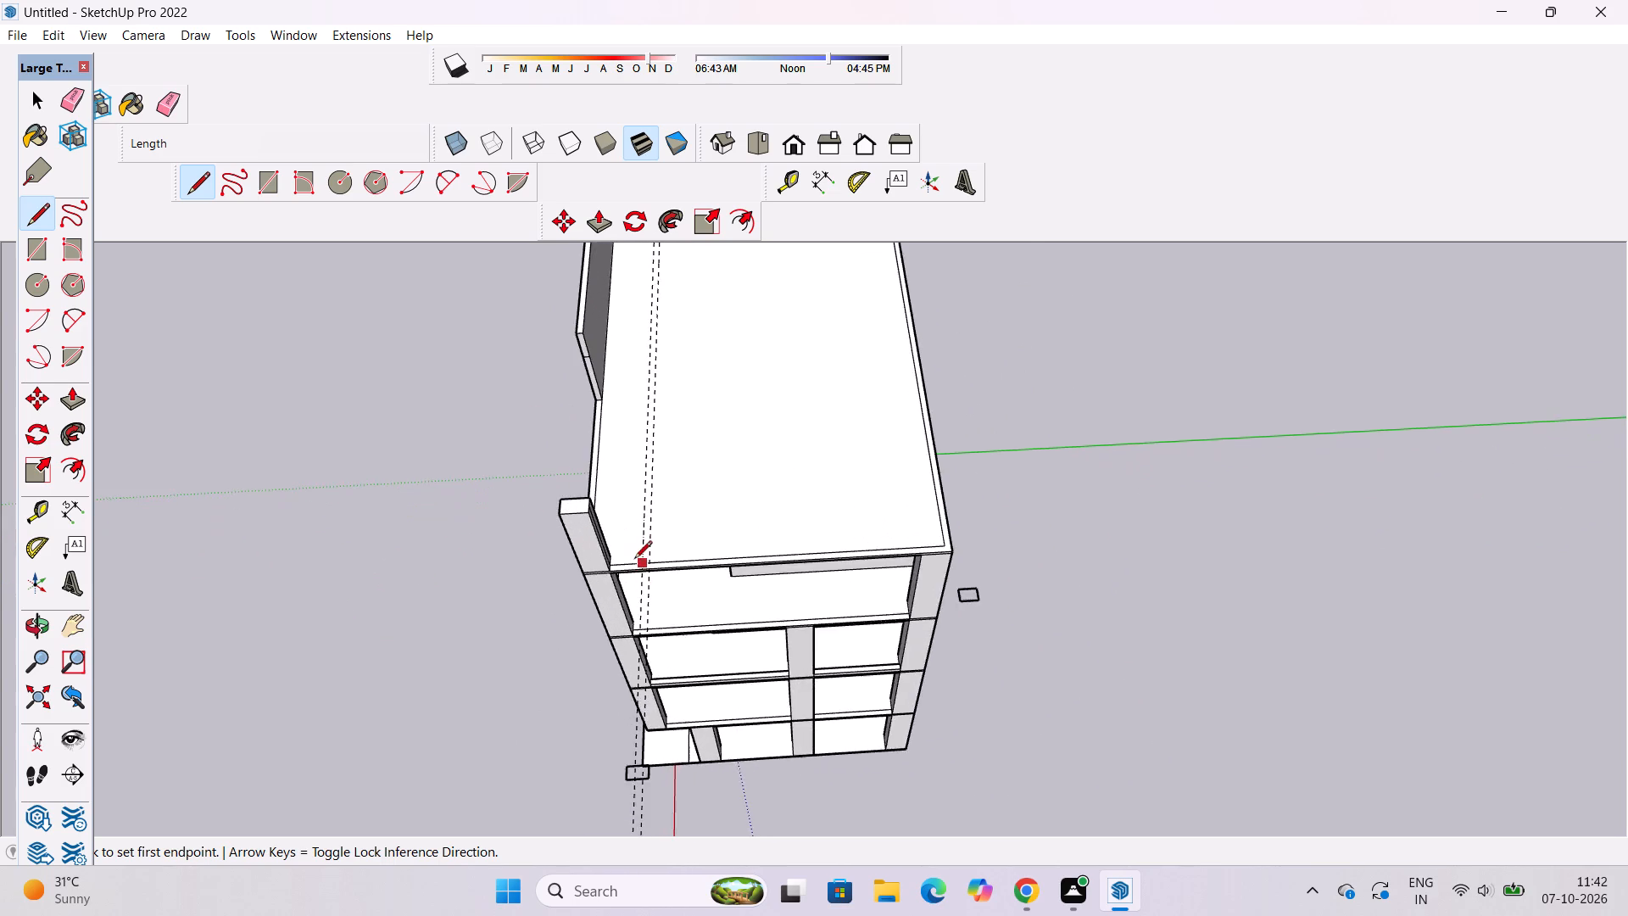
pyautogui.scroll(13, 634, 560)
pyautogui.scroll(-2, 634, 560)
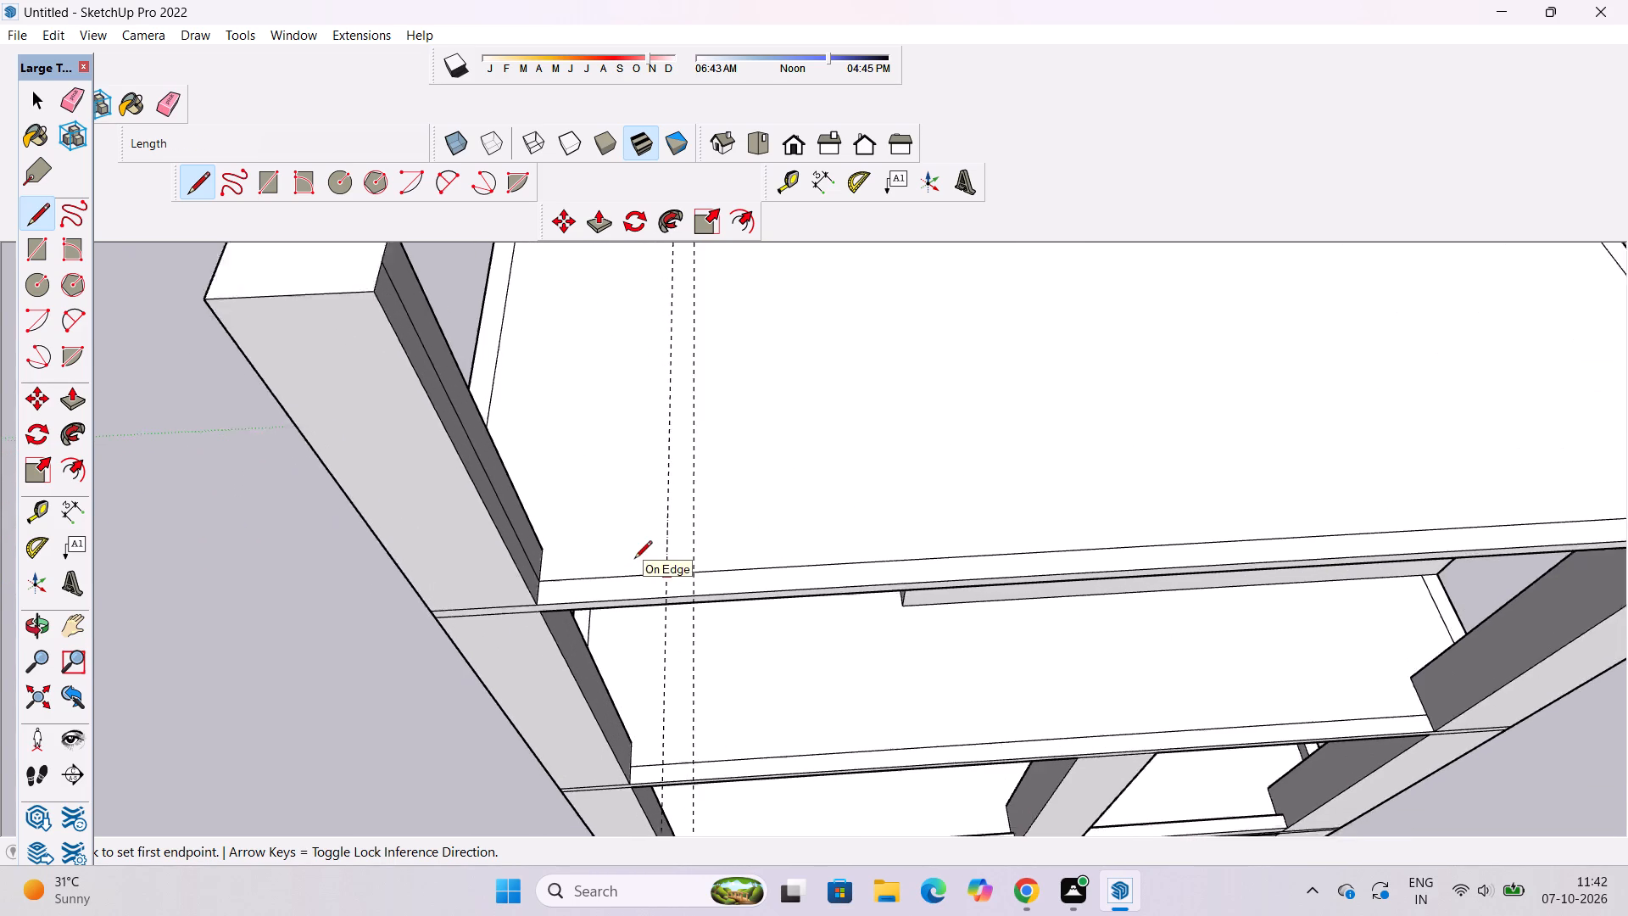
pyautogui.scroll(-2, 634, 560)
# Examine the open floor facade, the roof slab edge and the corner wall from the front and the side.
pyautogui.press('o')
pyautogui.scroll(-5, 636, 554)
pyautogui.moveTo(169, 673); pyautogui.dragTo(953, 510)
pyautogui.scroll(-6, 898, 498)
pyautogui.moveTo(581, 538); pyautogui.dragTo(957, 351)
pyautogui.scroll(6, 906, 420)
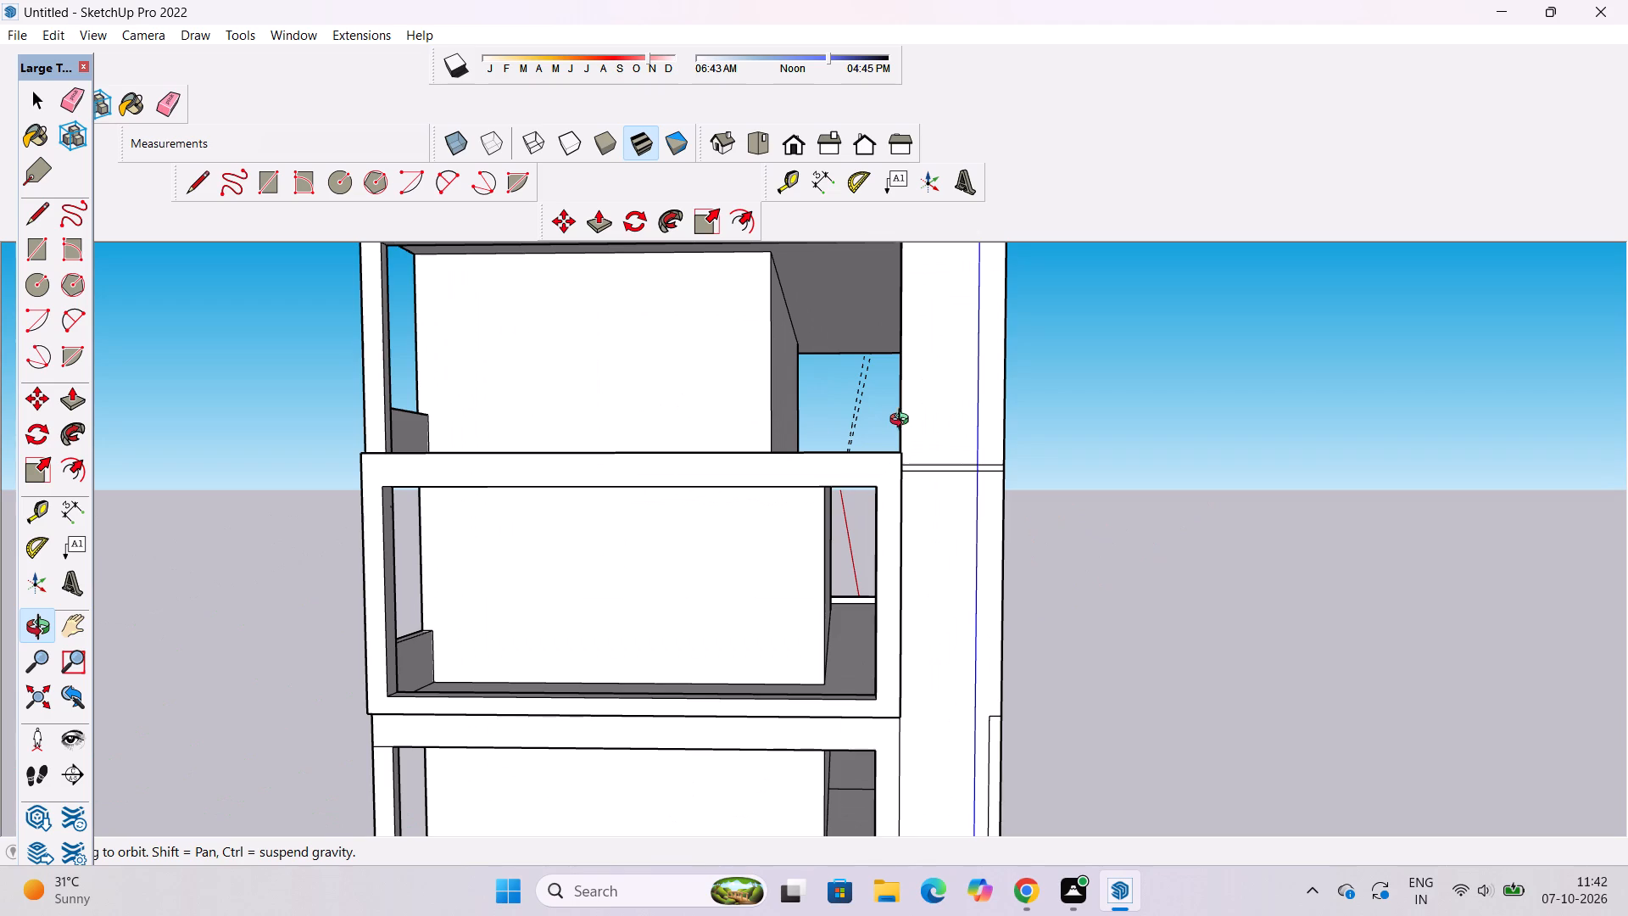
pyautogui.moveTo(945, 449); pyautogui.dragTo(823, 375)
pyautogui.scroll(-5, 794, 351)
pyautogui.moveTo(802, 396); pyautogui.dragTo(941, 609)
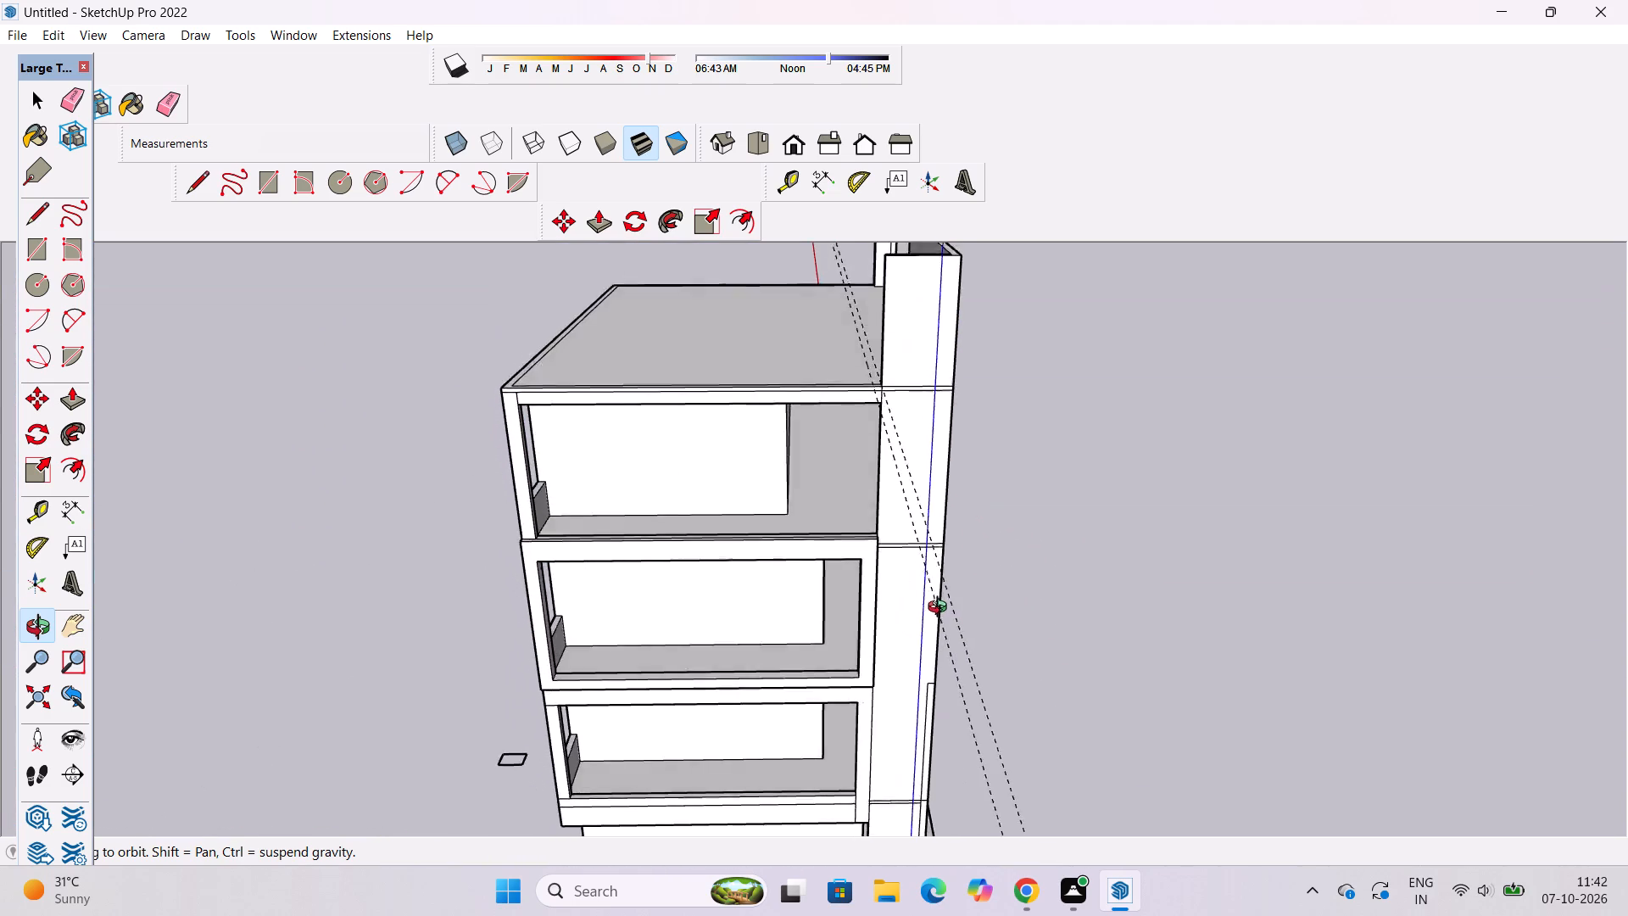
pyautogui.moveTo(941, 609); pyautogui.dragTo(941, 576)
pyautogui.scroll(3, 871, 433)
pyautogui.scroll(-4, 856, 411)
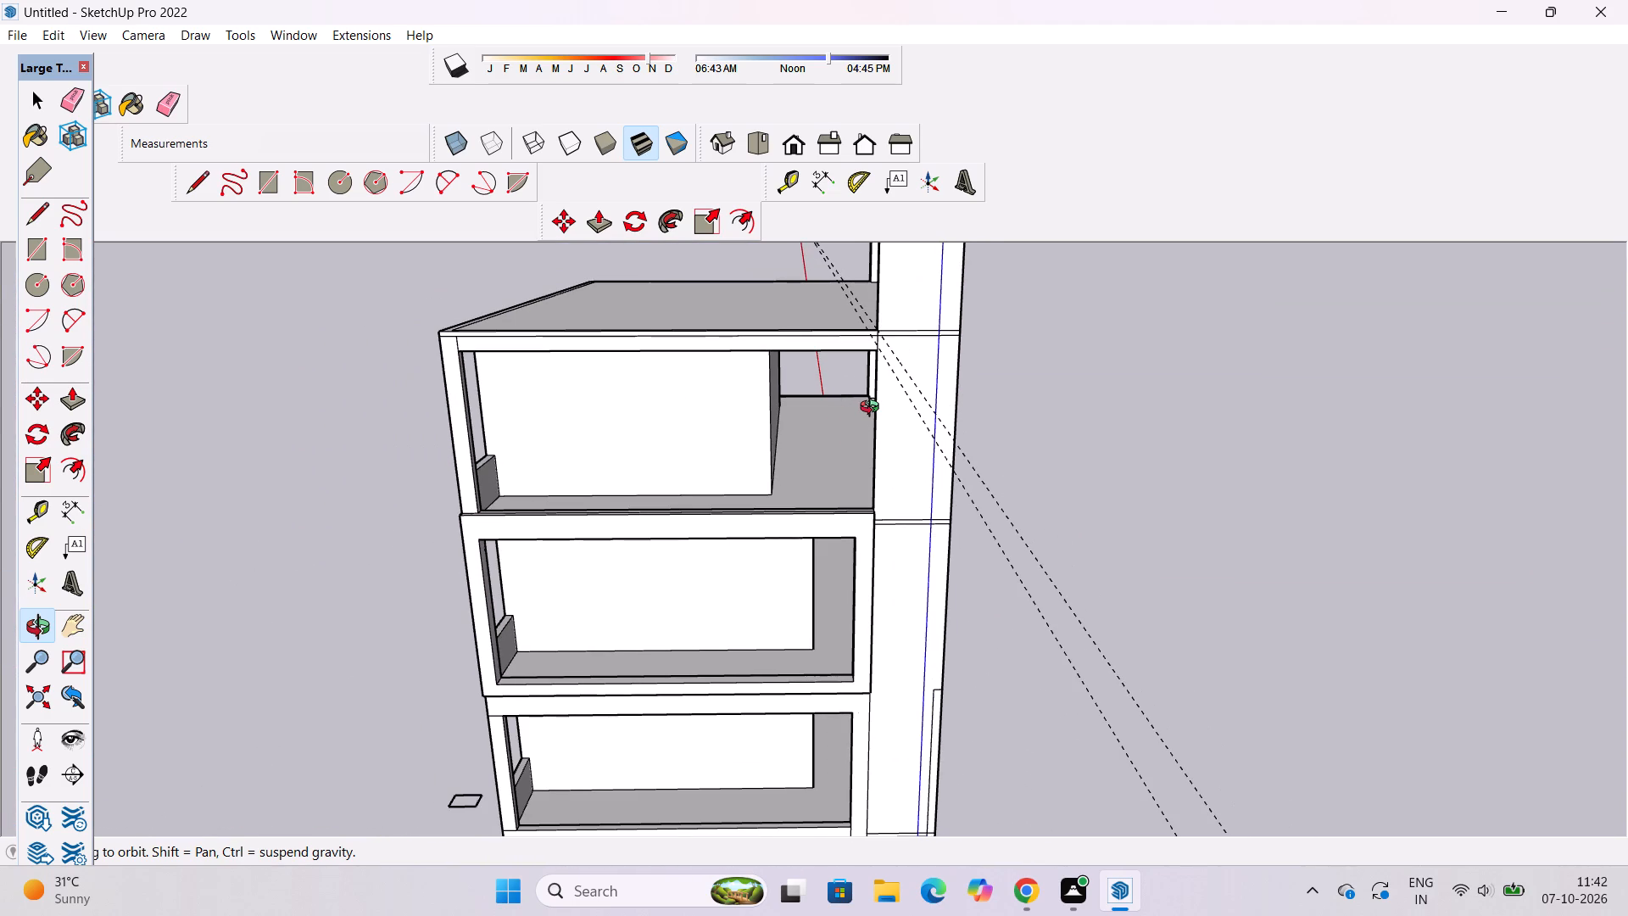
pyautogui.scroll(3, 873, 409)
pyautogui.scroll(-5, 874, 412)
pyautogui.moveTo(1175, 426); pyautogui.dragTo(926, 439)
pyautogui.scroll(4, 734, 451)
pyautogui.keyDown('shift'); pyautogui.moveTo(769, 584); pyautogui.dragTo(754, 387); pyautogui.keyUp('shift')
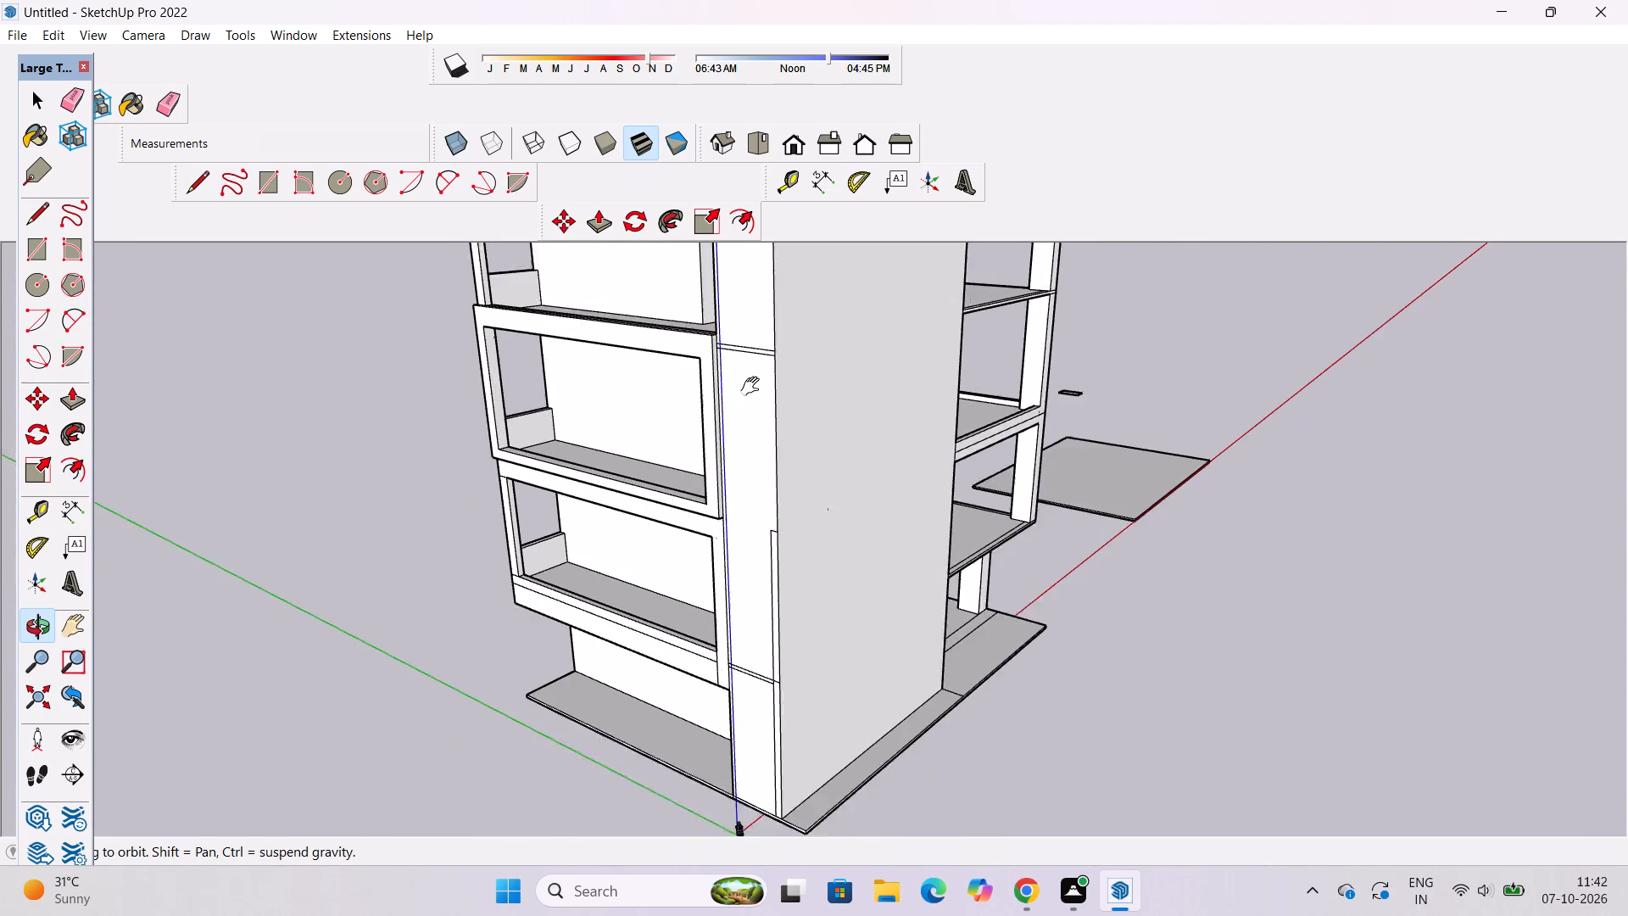
# Erase the horizontal seam lines at the lower floor levels on the narrow front face of the tall corner wall.
pyautogui.keyDown('shift'); pyautogui.moveTo(754, 387); pyautogui.dragTo(754, 369); pyautogui.keyUp('shift')
pyautogui.scroll(5, 712, 602)
pyautogui.keyDown('shift'); pyautogui.moveTo(789, 652); pyautogui.dragTo(782, 539); pyautogui.keyUp('shift')
pyautogui.moveTo(802, 569); pyautogui.dragTo(917, 529)
pyautogui.keyDown('shift'); pyautogui.moveTo(917, 532); pyautogui.dragTo(894, 592); pyautogui.keyUp('shift')
pyautogui.moveTo(883, 592); pyautogui.dragTo(894, 585)
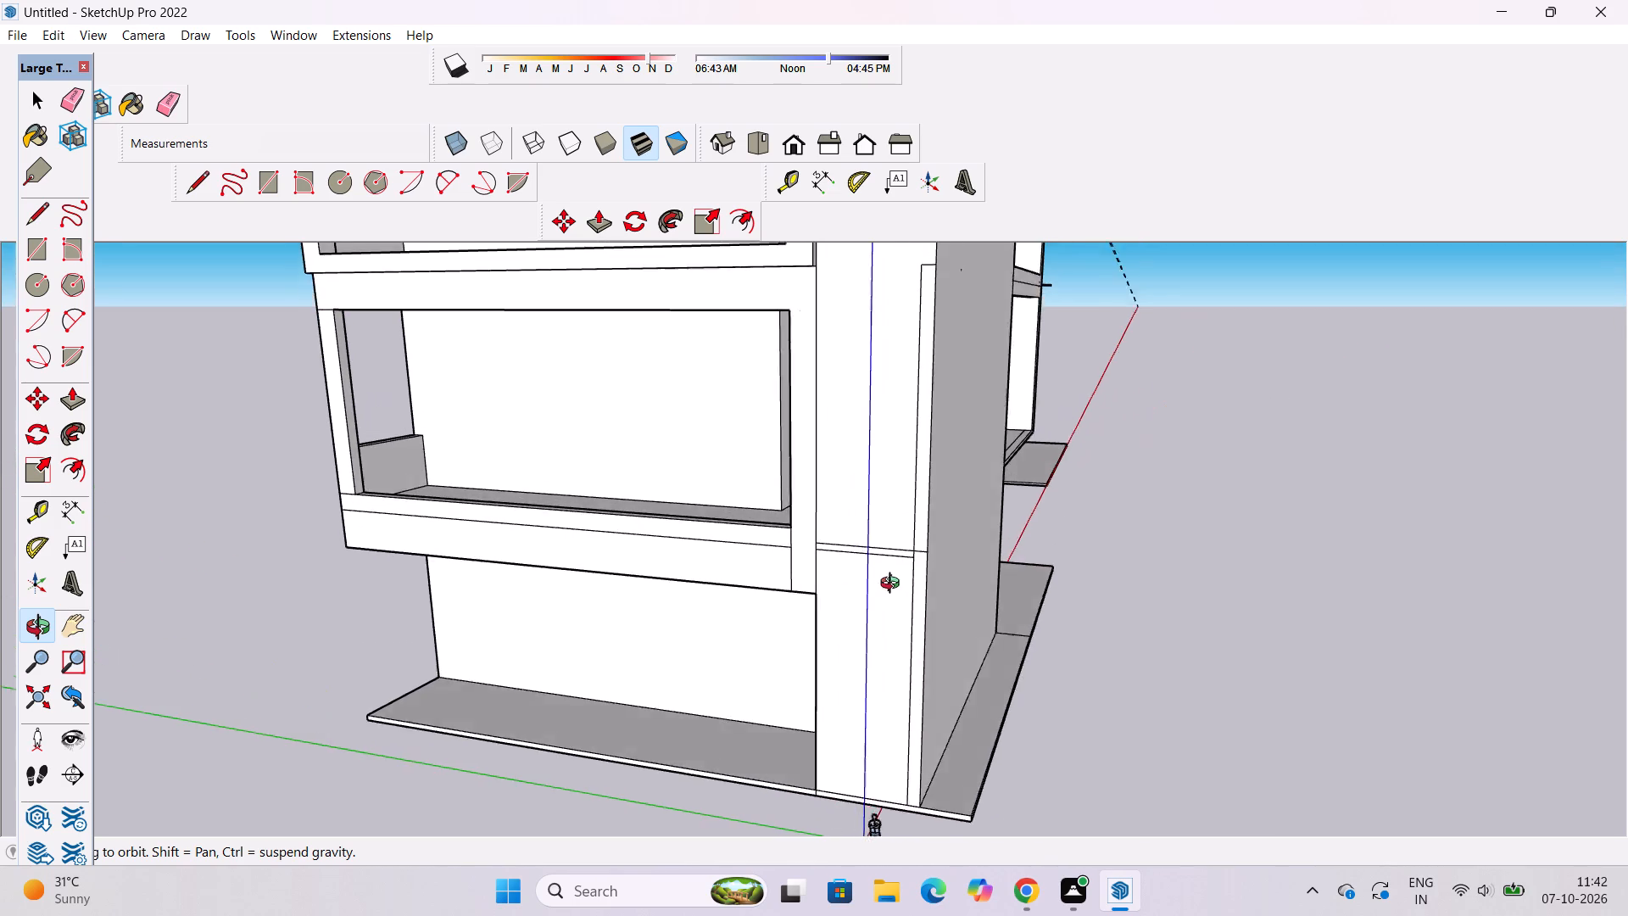
pyautogui.moveTo(894, 585); pyautogui.dragTo(962, 568)
pyautogui.press('e')
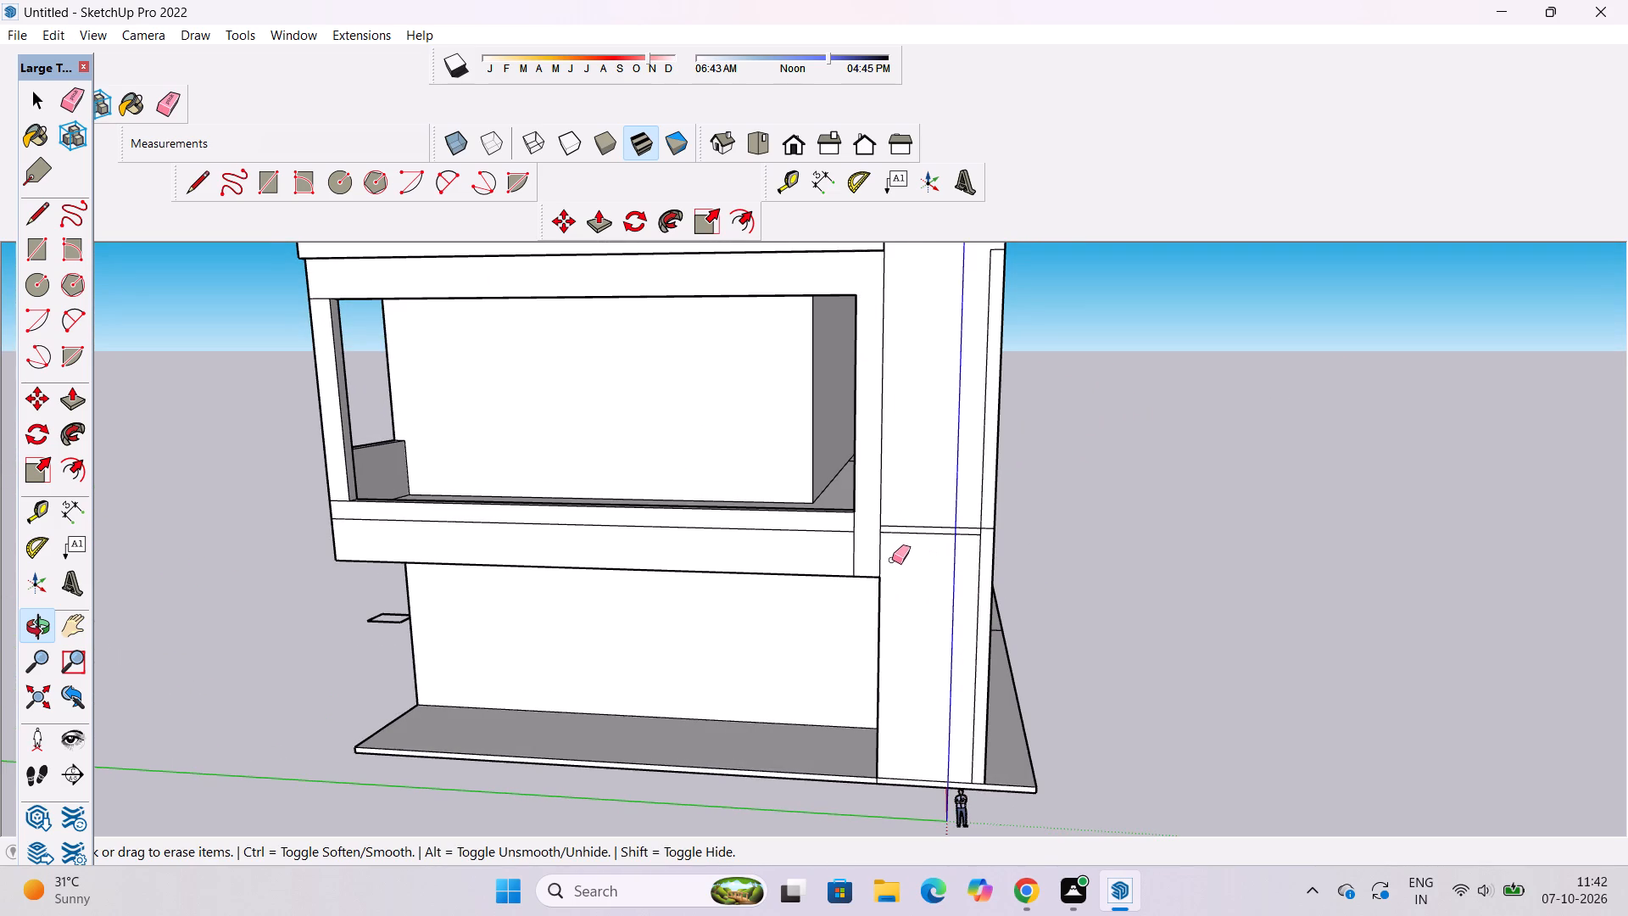
pyautogui.moveTo(958, 483); pyautogui.dragTo(938, 552)
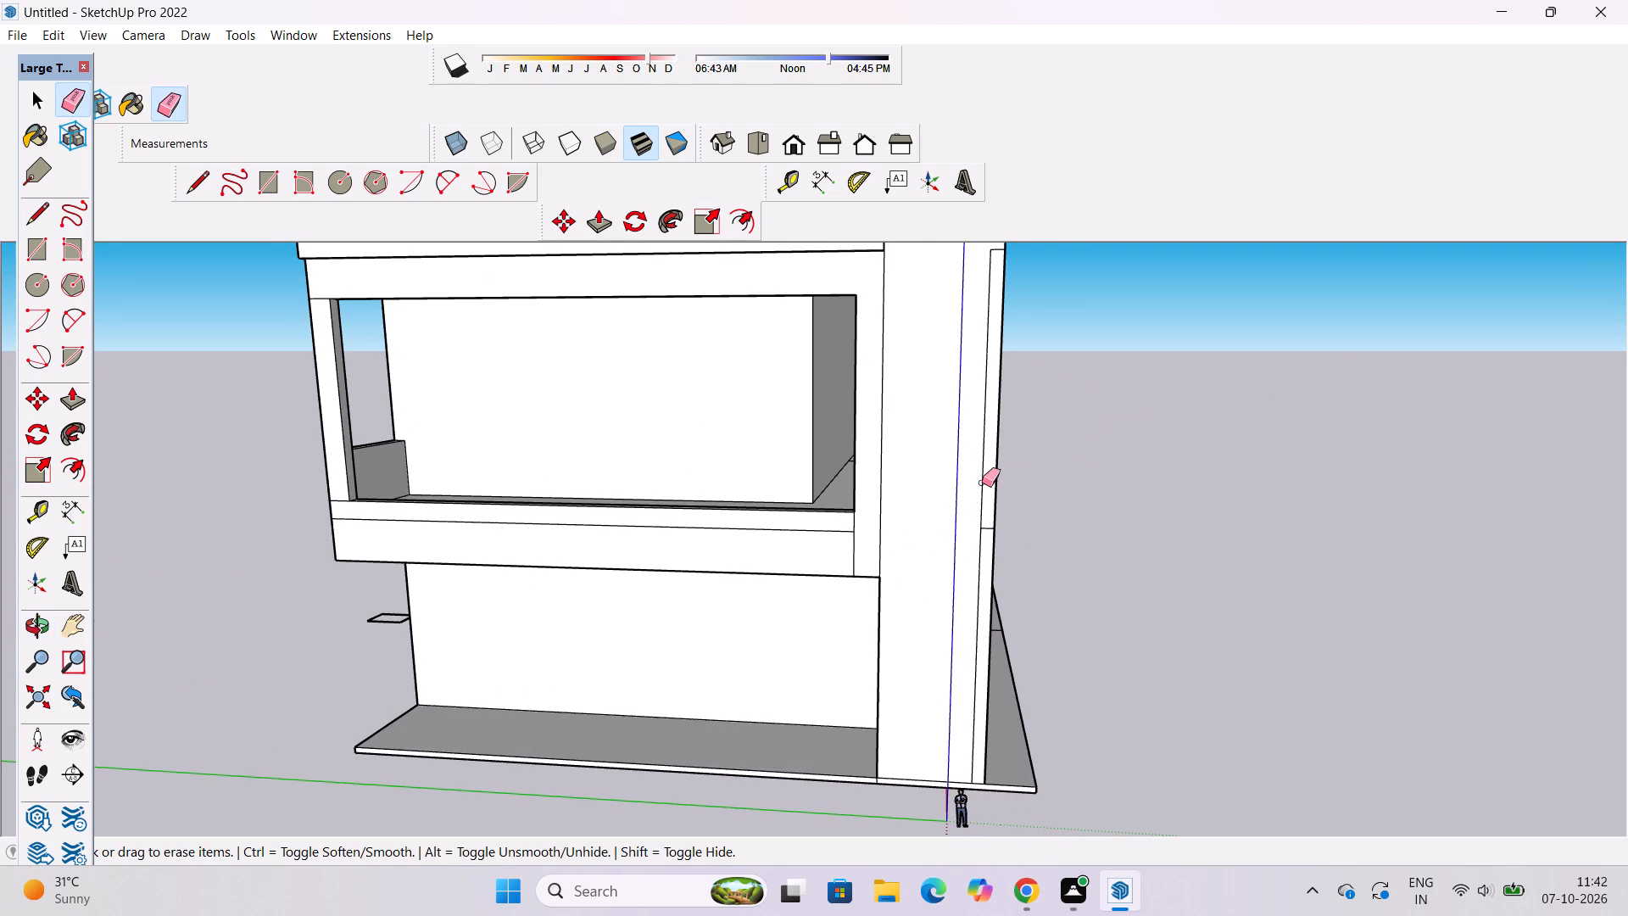
pyautogui.moveTo(982, 483); pyautogui.dragTo(982, 546)
pyautogui.moveTo(990, 525); pyautogui.dragTo(986, 538)
pyautogui.scroll(-6, 865, 563)
pyautogui.scroll(5, 958, 401)
pyautogui.scroll(4, 870, 384)
pyautogui.moveTo(870, 363); pyautogui.dragTo(870, 396)
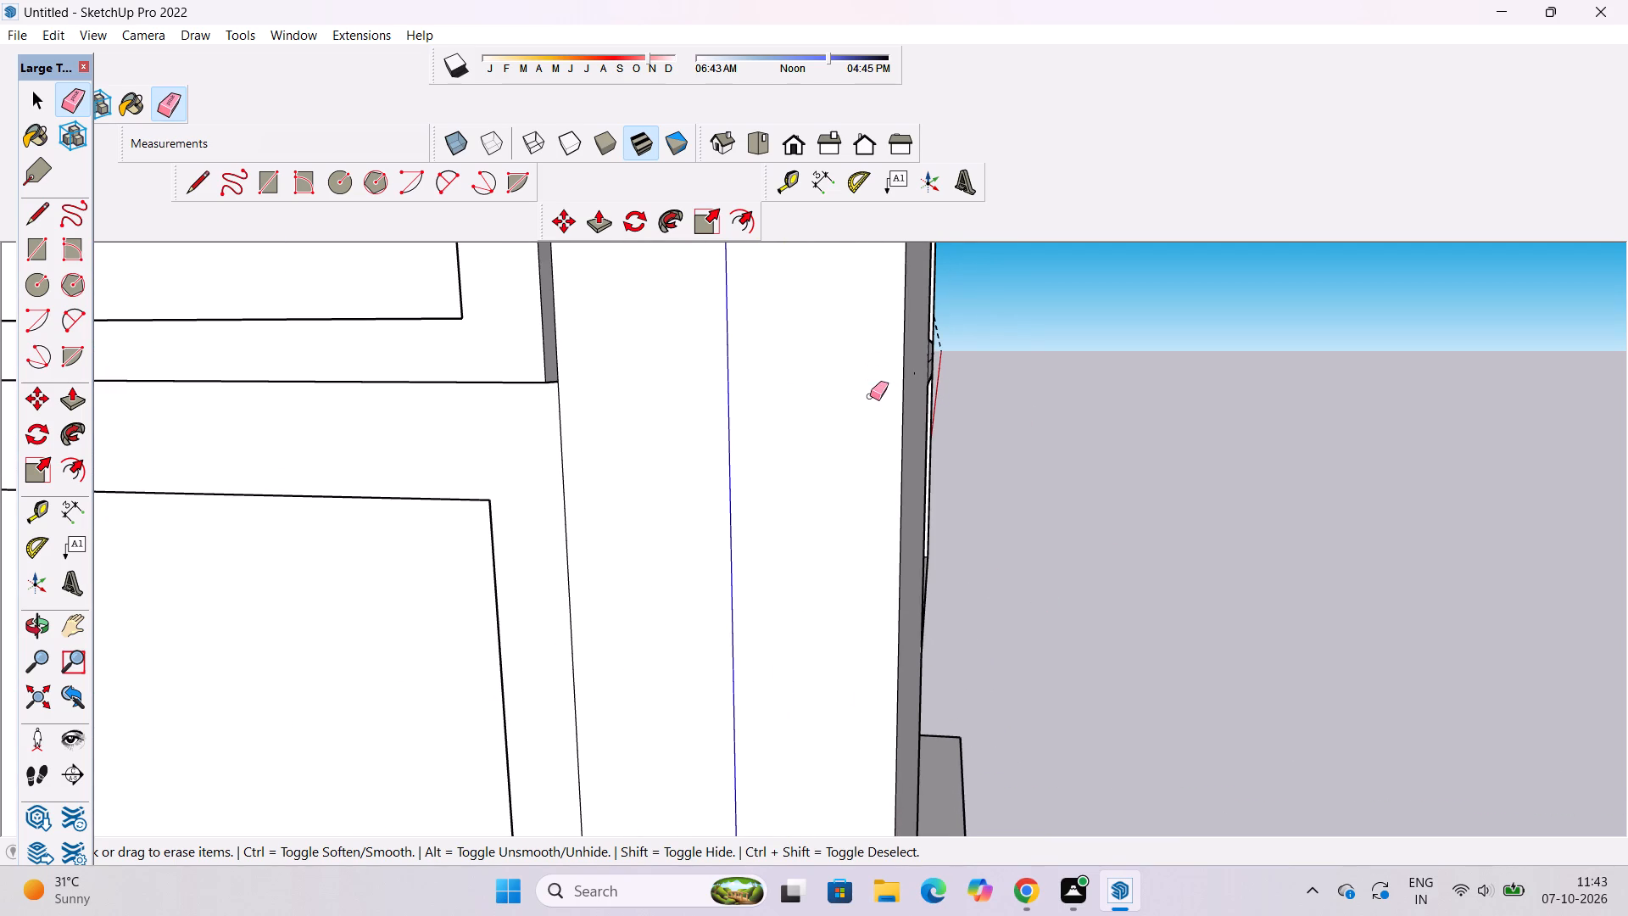
# Examine the long wall, the column side with its open floors, and the roof slab with its two guides.
pyautogui.press('o')
pyautogui.scroll(-6, 861, 457)
pyautogui.moveTo(494, 539); pyautogui.dragTo(970, 640)
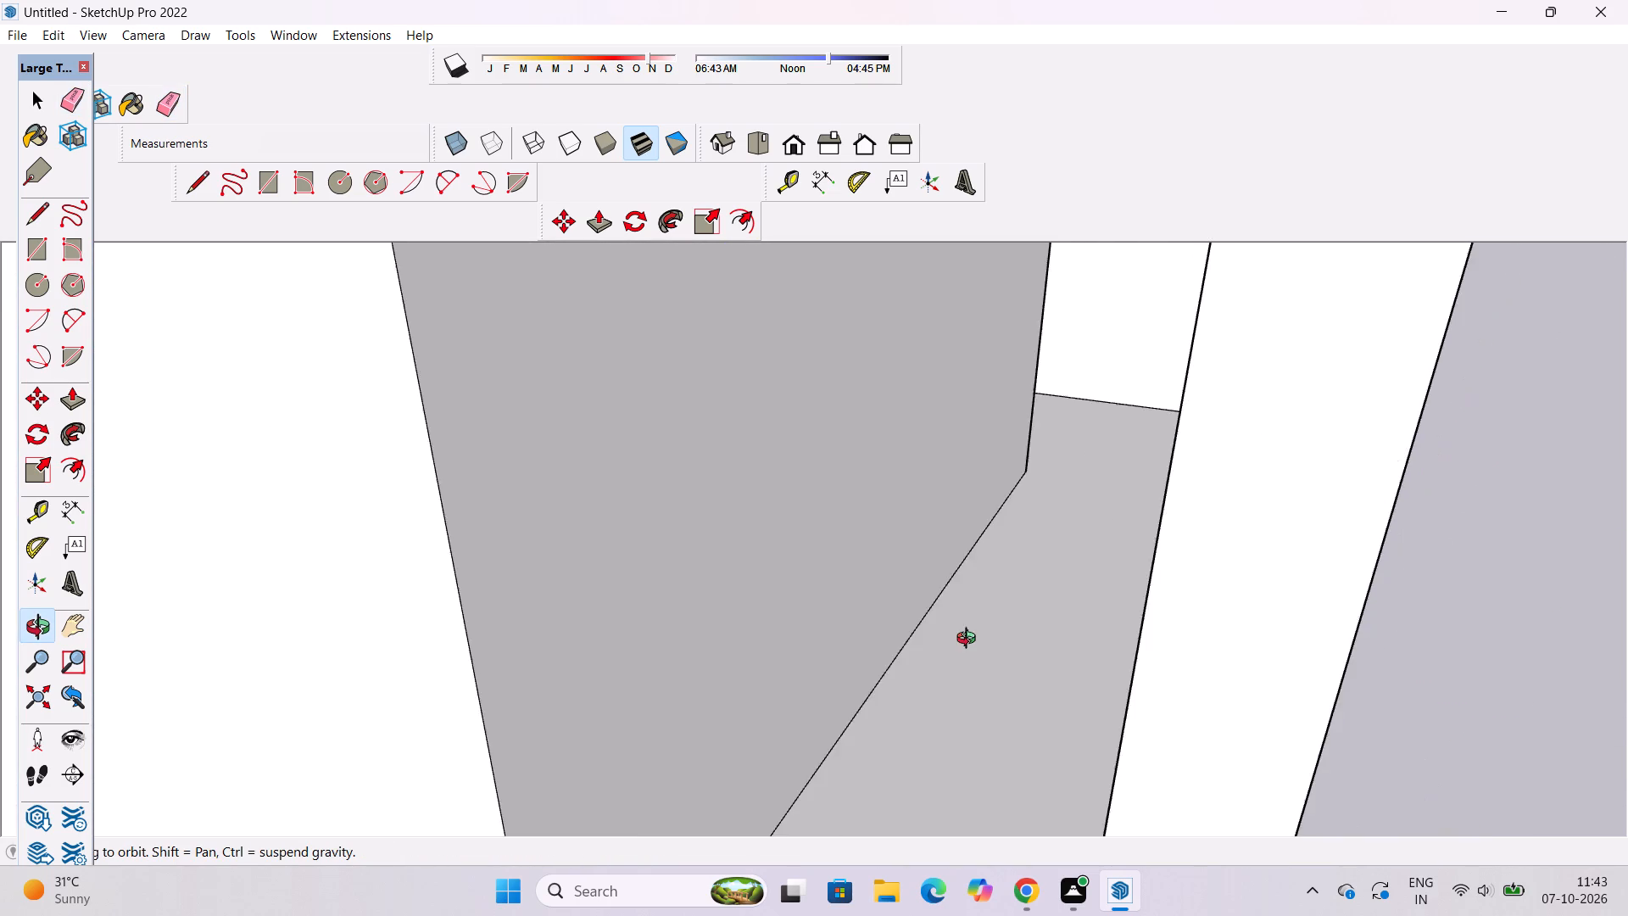
pyautogui.moveTo(970, 640); pyautogui.dragTo(181, 712)
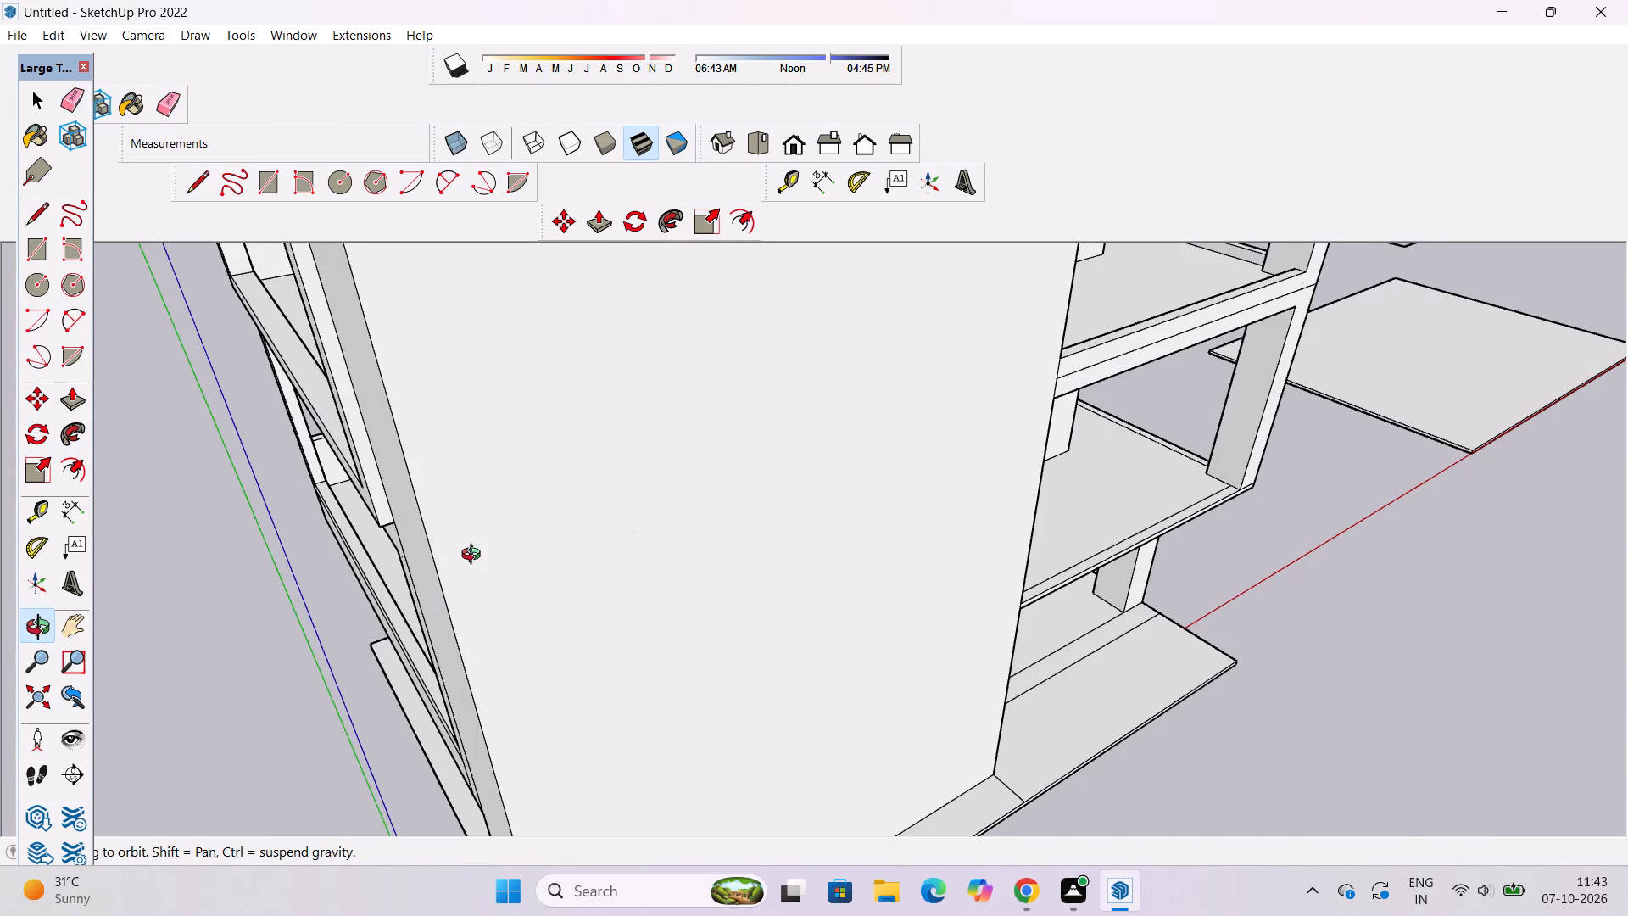
pyautogui.scroll(-3, 443, 406)
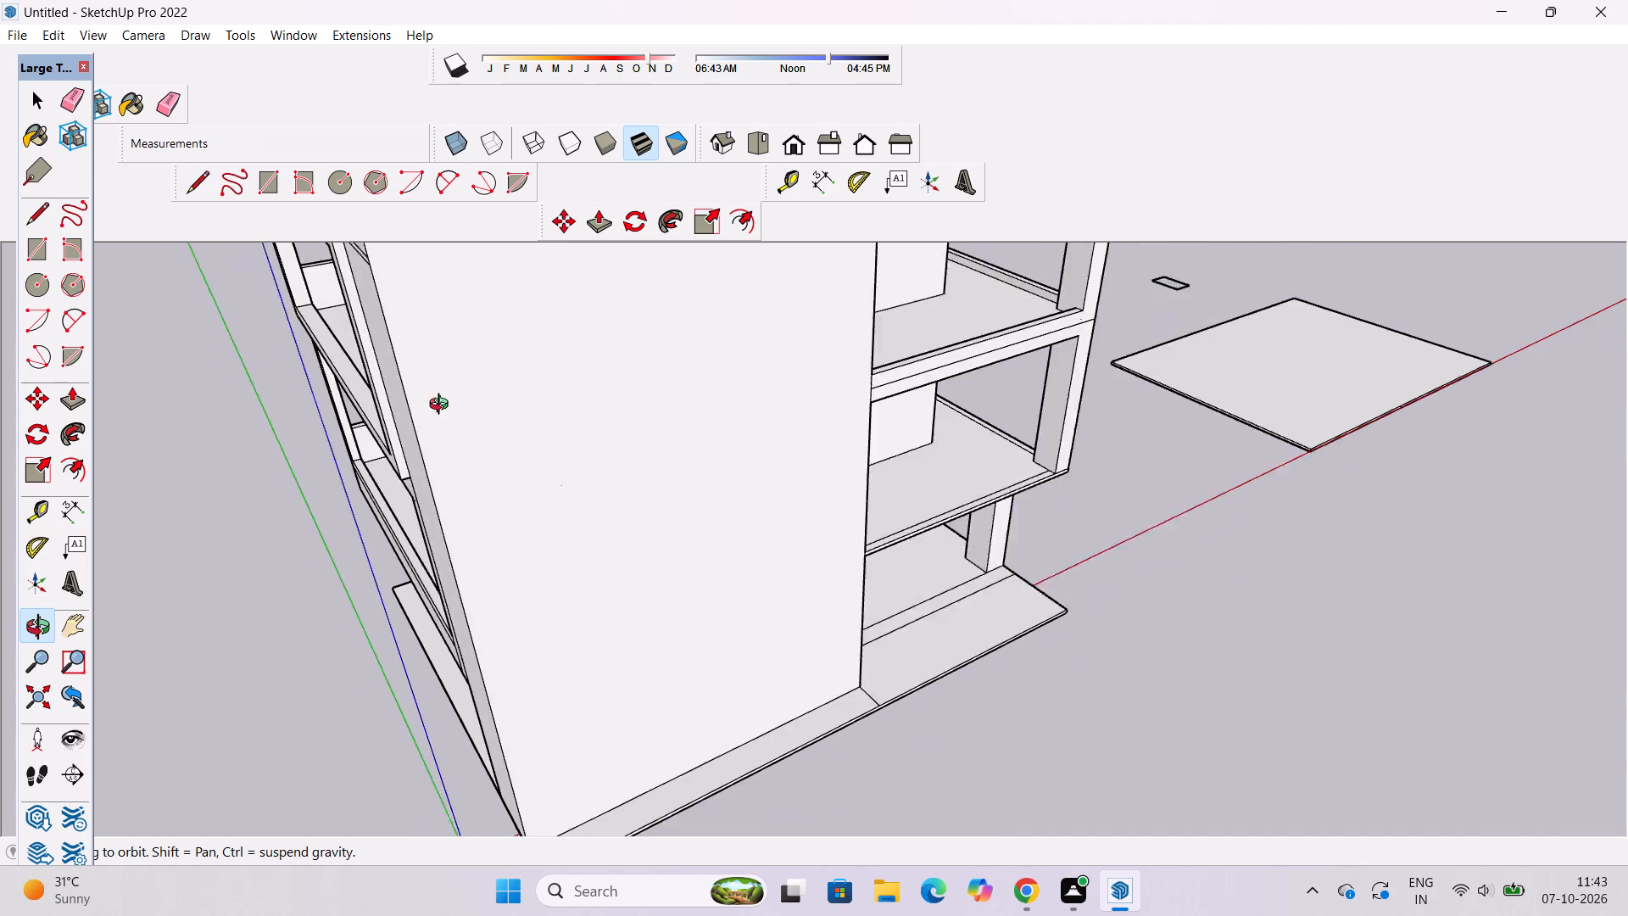
pyautogui.scroll(-5, 443, 406)
pyautogui.moveTo(1035, 488); pyautogui.dragTo(219, 388)
pyautogui.moveTo(853, 406); pyautogui.dragTo(689, 414)
pyautogui.click(689, 414)
pyautogui.moveTo(687, 433); pyautogui.dragTo(830, 483)
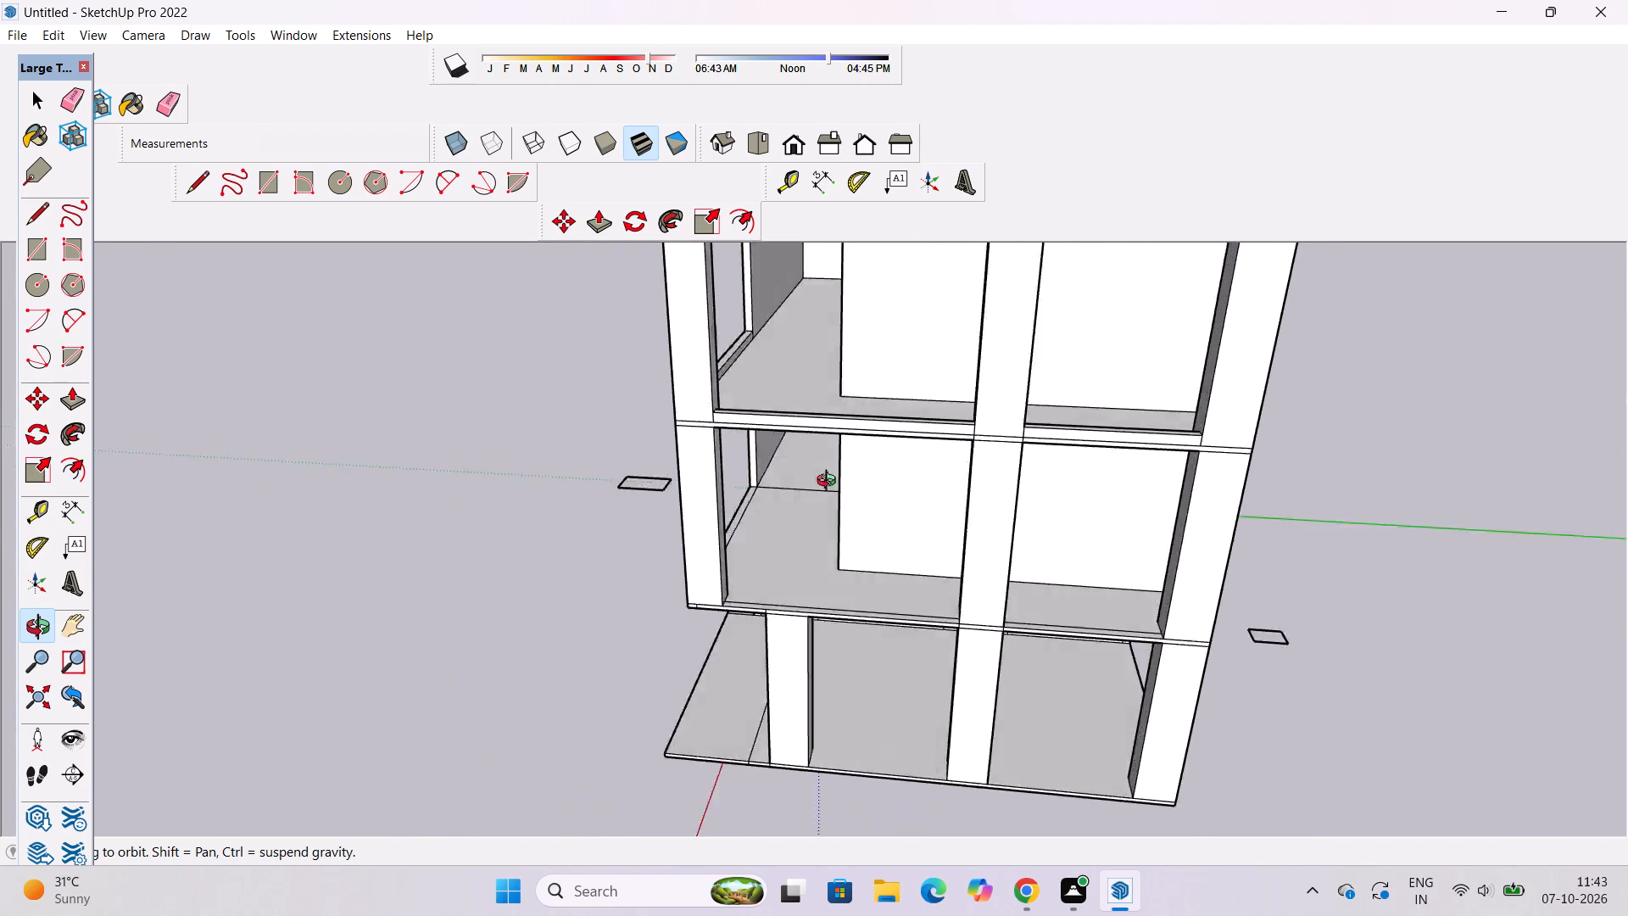
pyautogui.moveTo(830, 483); pyautogui.dragTo(1094, 517)
pyautogui.moveTo(632, 522); pyautogui.dragTo(830, 532)
pyautogui.keyDown('shift'); pyautogui.moveTo(830, 532); pyautogui.dragTo(746, 554); pyautogui.keyUp('shift')
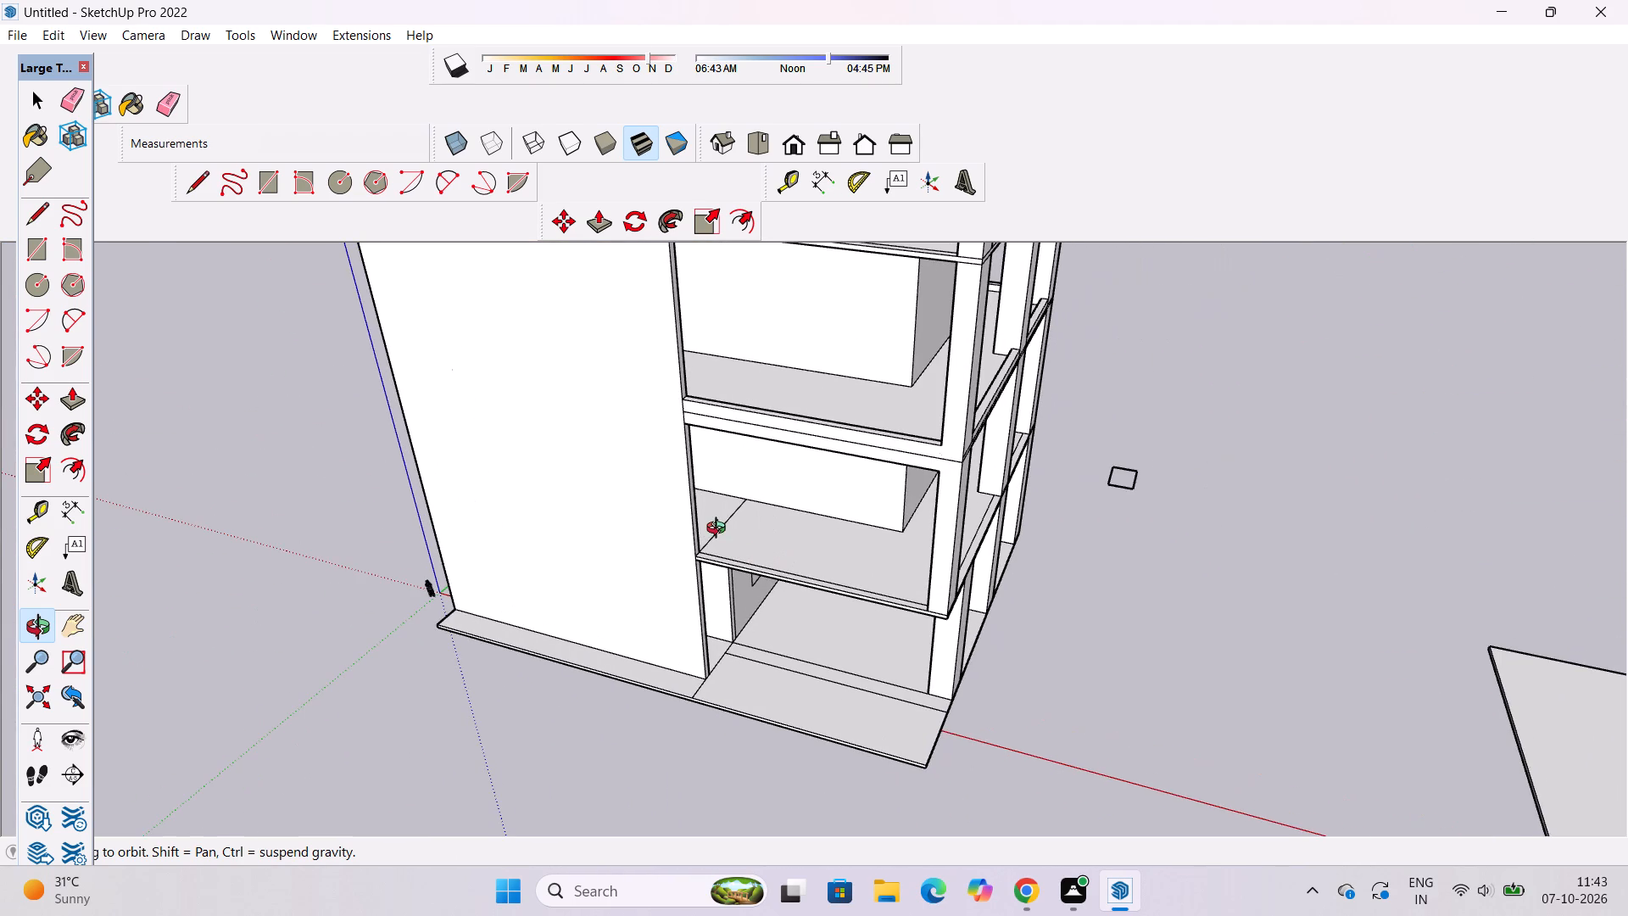
pyautogui.scroll(-1, 599, 472)
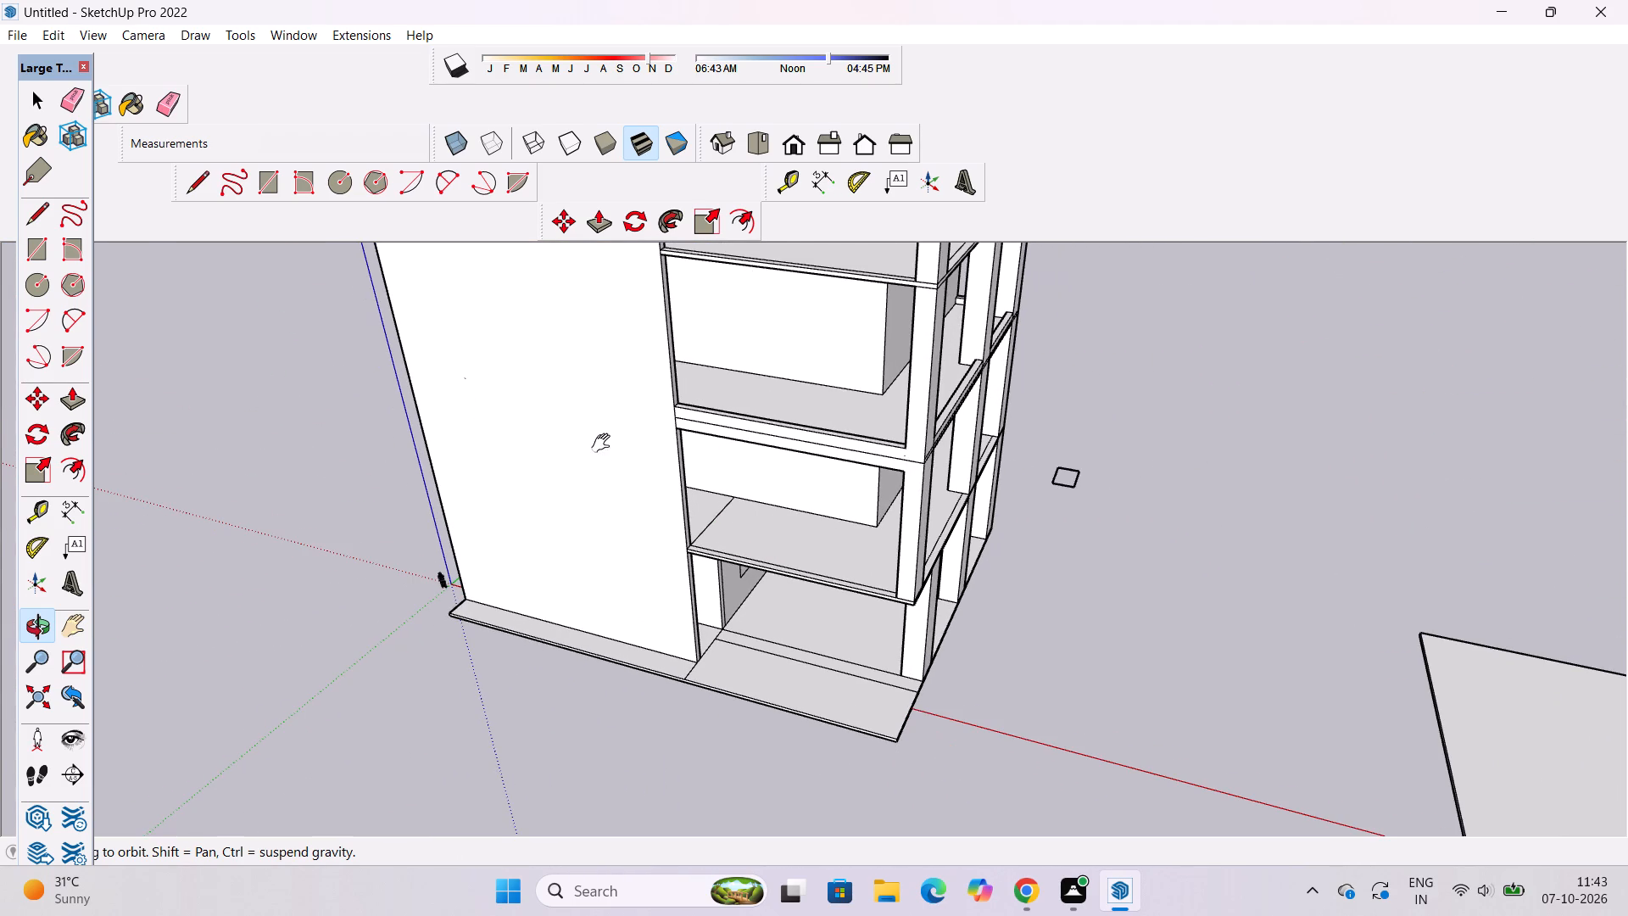
pyautogui.keyDown('shift'); pyautogui.scroll(-5, 605, 444); pyautogui.keyUp('shift')
pyautogui.moveTo(605, 444); pyautogui.dragTo(594, 496)
pyautogui.scroll(-2, 574, 471)
pyautogui.keyDown('shift'); pyautogui.moveTo(539, 473); pyautogui.dragTo(521, 515); pyautogui.keyUp('shift')
pyautogui.moveTo(501, 515); pyautogui.dragTo(525, 522)
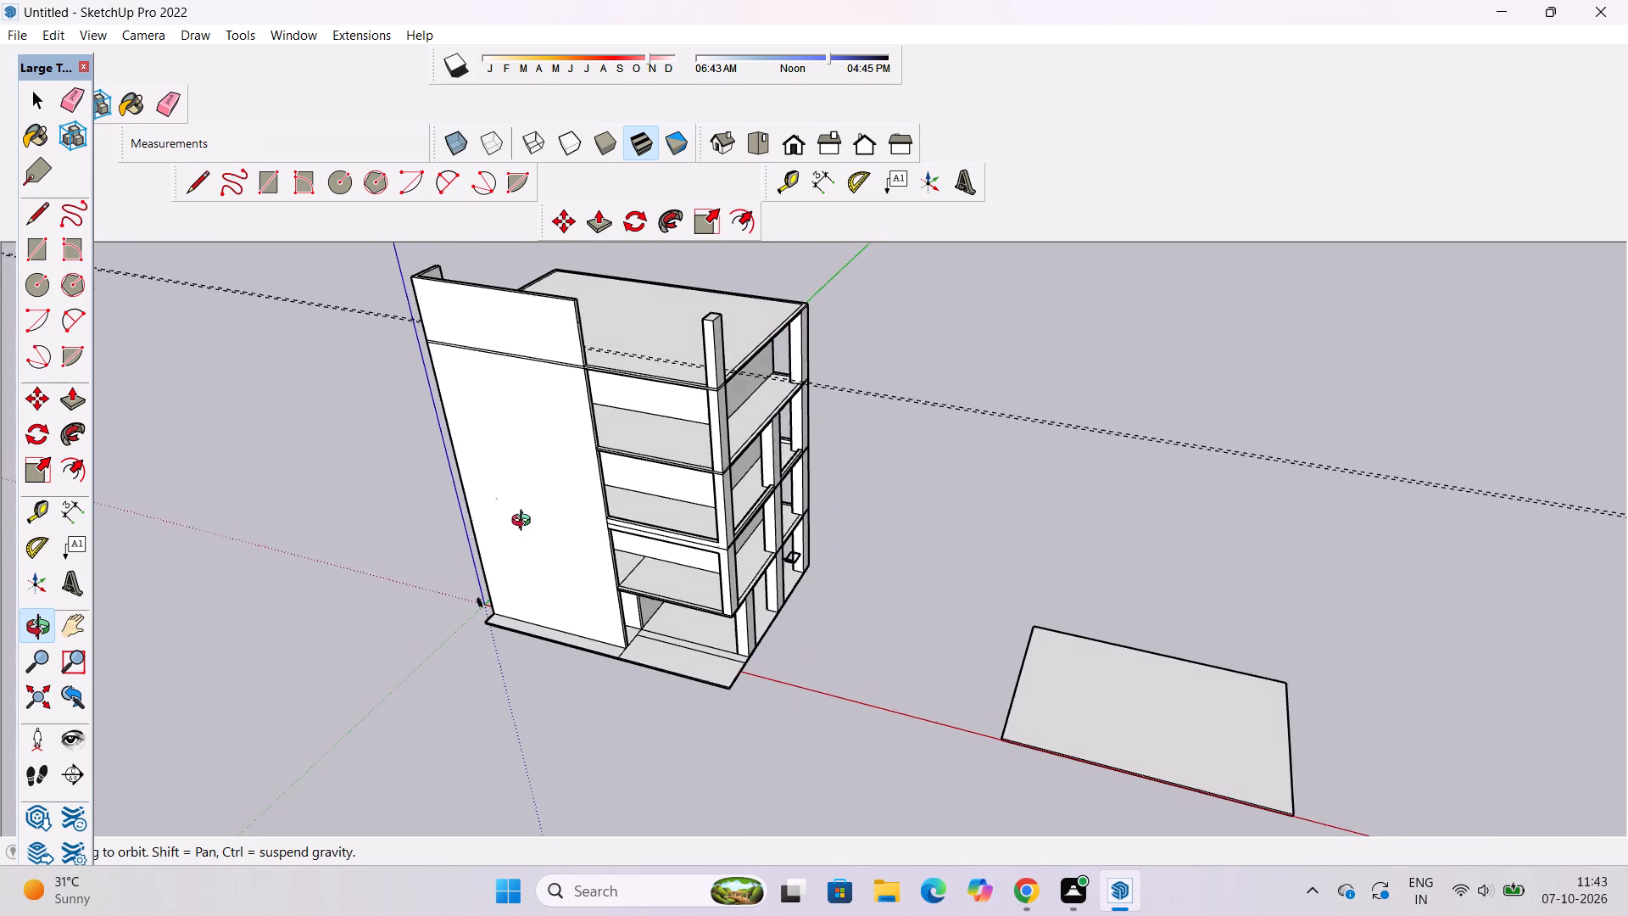
pyautogui.moveTo(525, 522); pyautogui.dragTo(559, 529)
pyautogui.scroll(2, 560, 529)
pyautogui.scroll(-5, 555, 501)
pyautogui.moveTo(936, 424); pyautogui.dragTo(1002, 581)
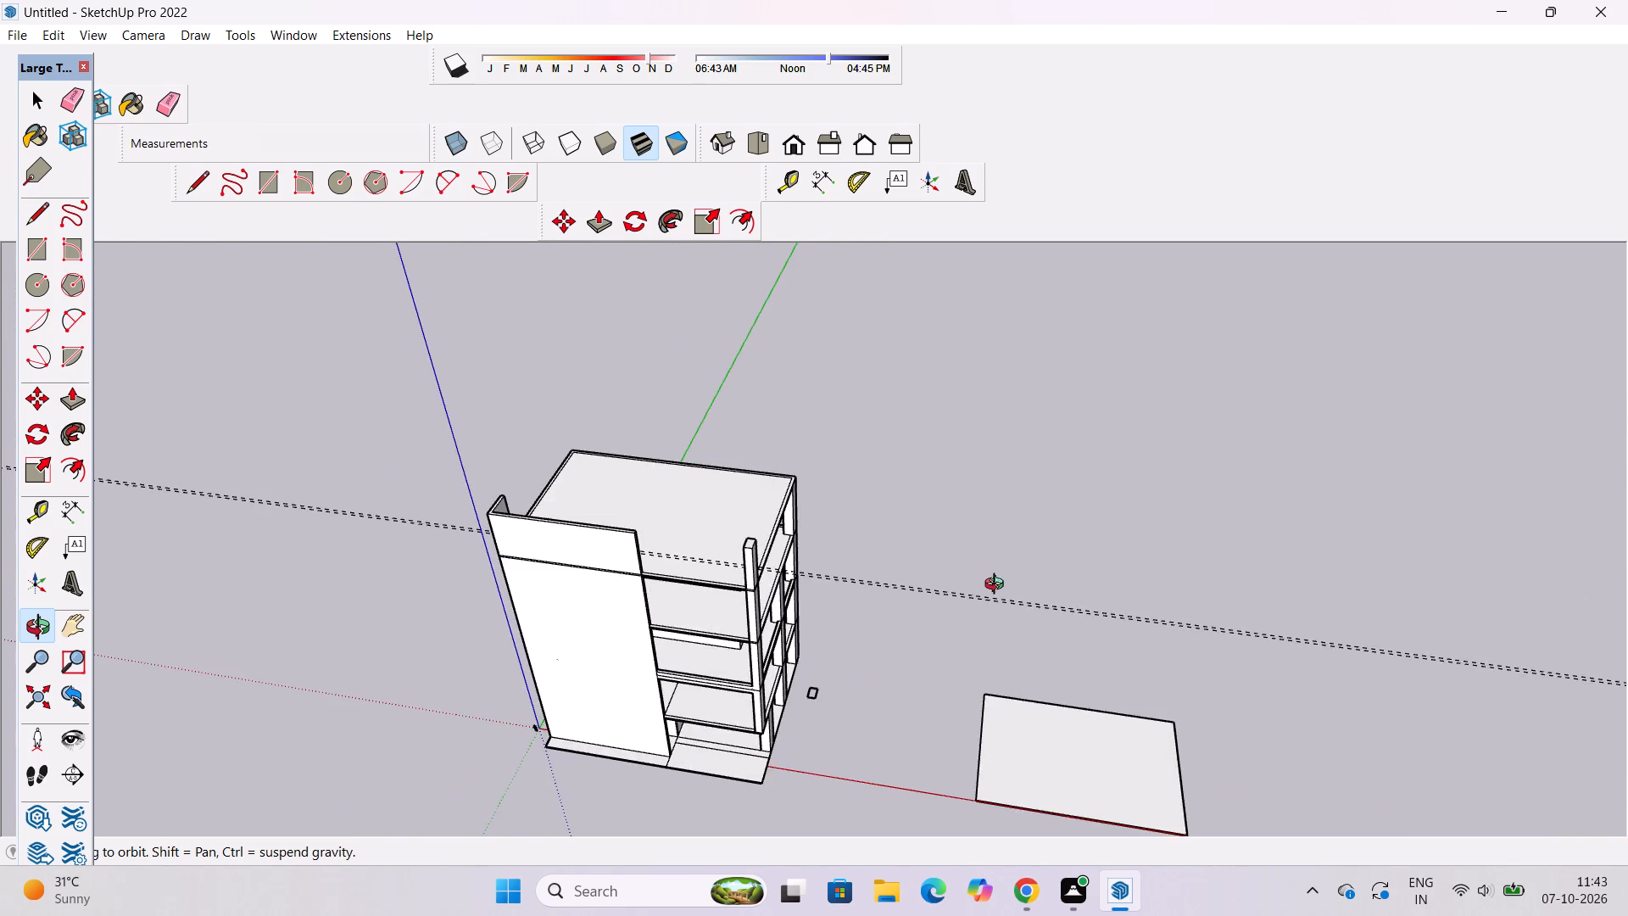
pyautogui.scroll(8, 666, 588)
pyautogui.keyDown('shift'); pyautogui.moveTo(689, 592); pyautogui.dragTo(642, 502); pyautogui.keyUp('shift')
pyautogui.moveTo(644, 517); pyautogui.dragTo(764, 719)
pyautogui.scroll(3, 841, 654)
pyautogui.scroll(3, 974, 620)
pyautogui.moveTo(1057, 630); pyautogui.dragTo(949, 623)
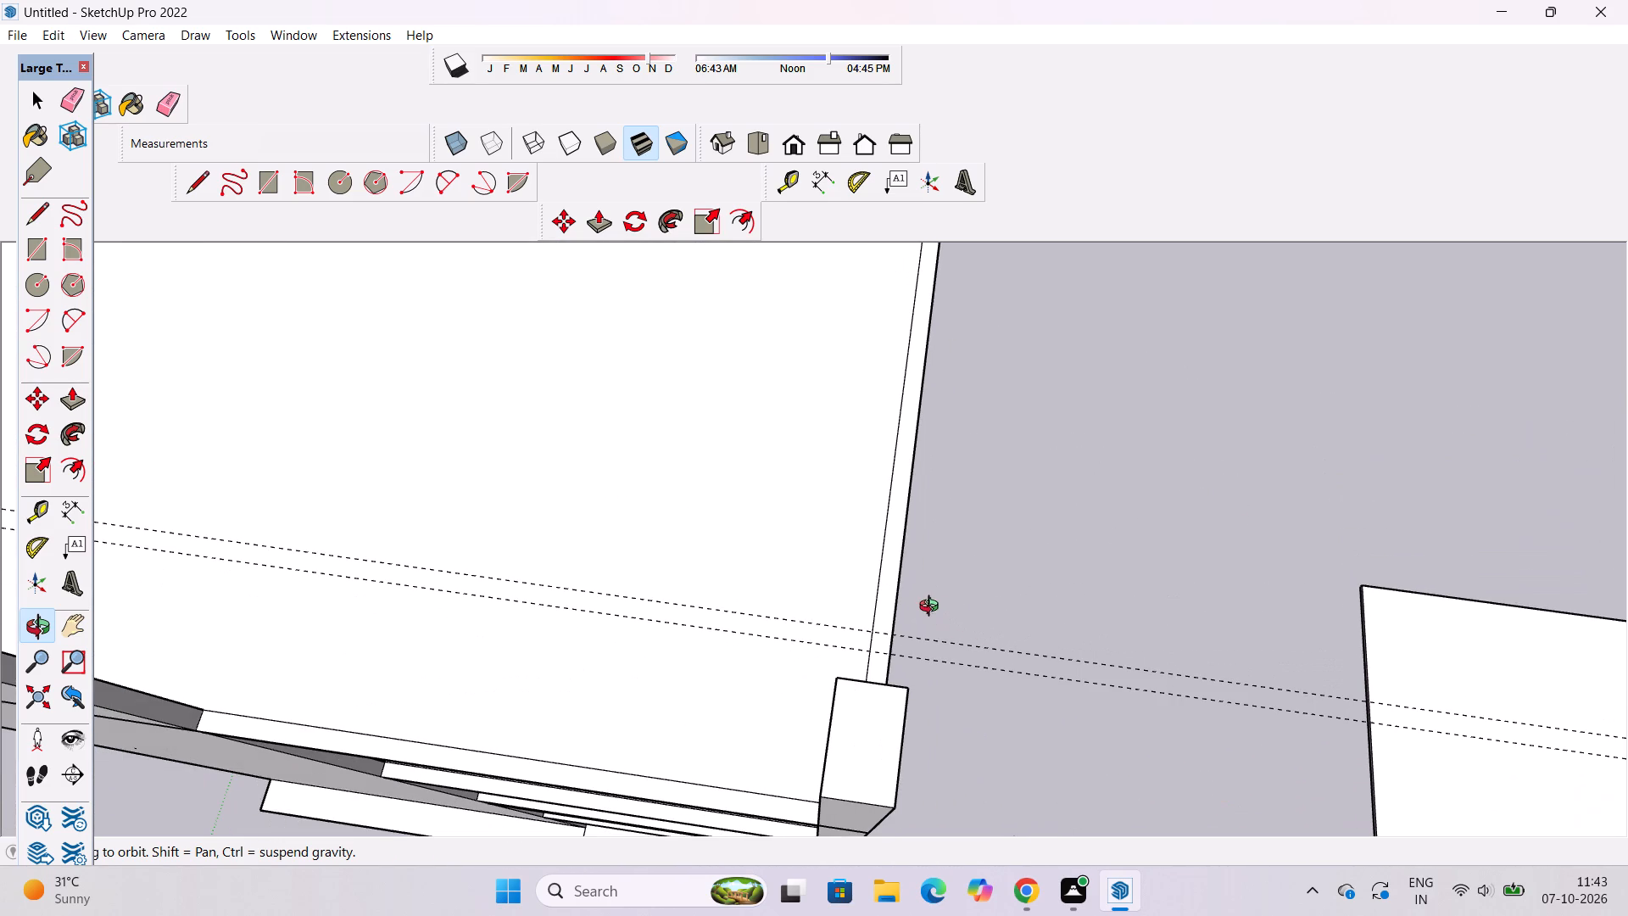
pyautogui.scroll(-2, 948, 613)
pyautogui.keyDown('shift'); pyautogui.moveTo(956, 548); pyautogui.dragTo(956, 585); pyautogui.keyUp('shift')
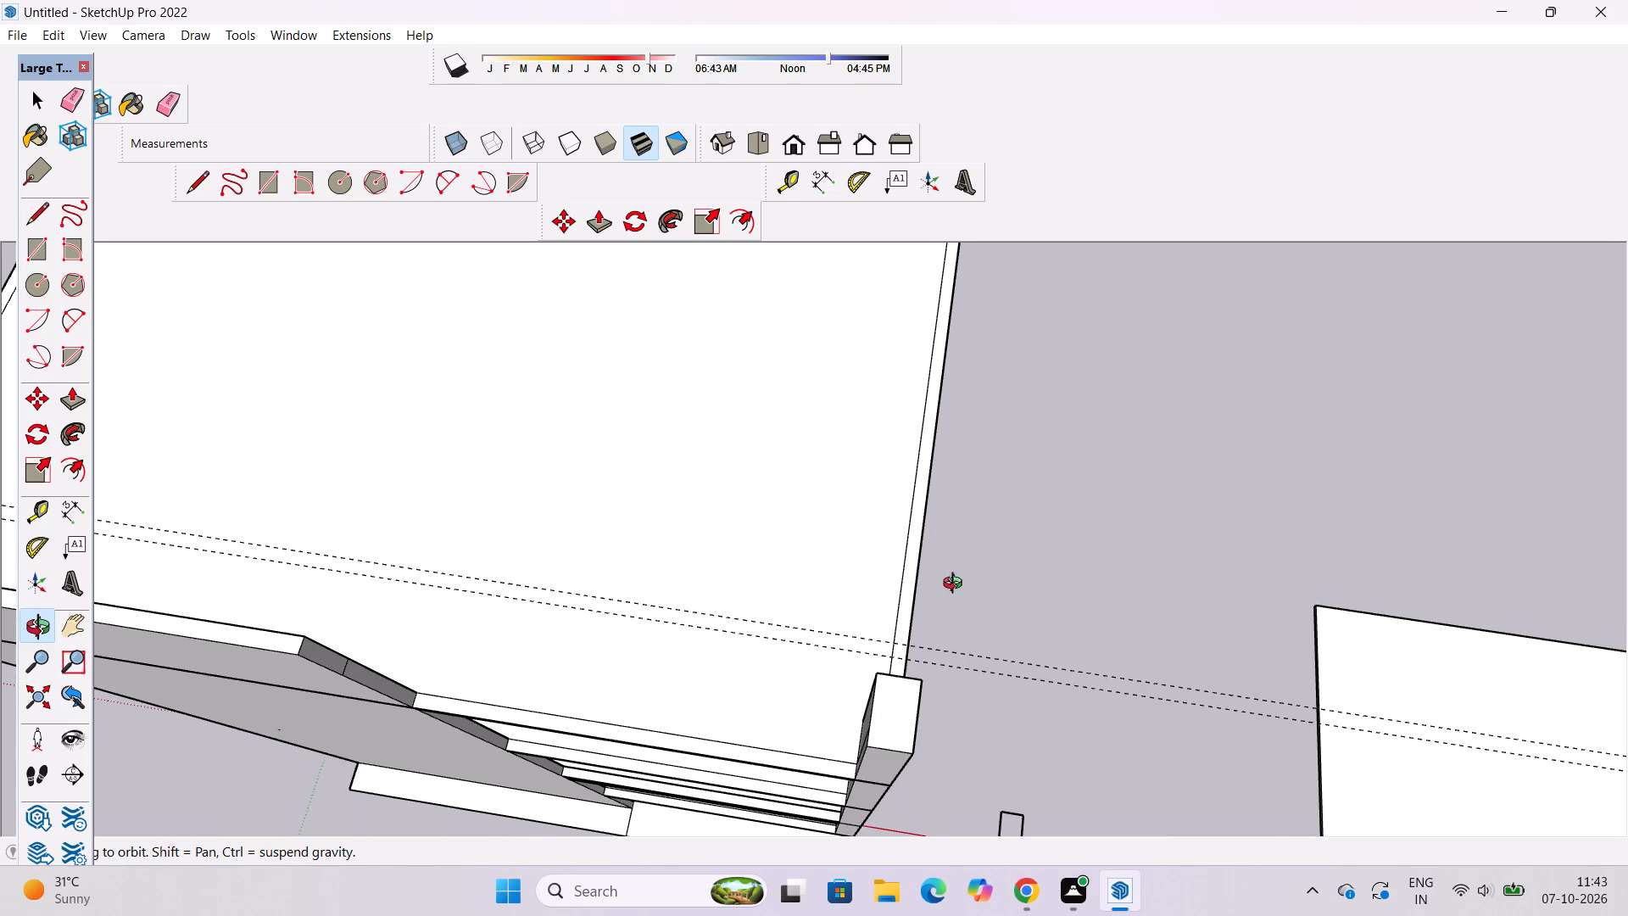
pyautogui.scroll(-5, 936, 570)
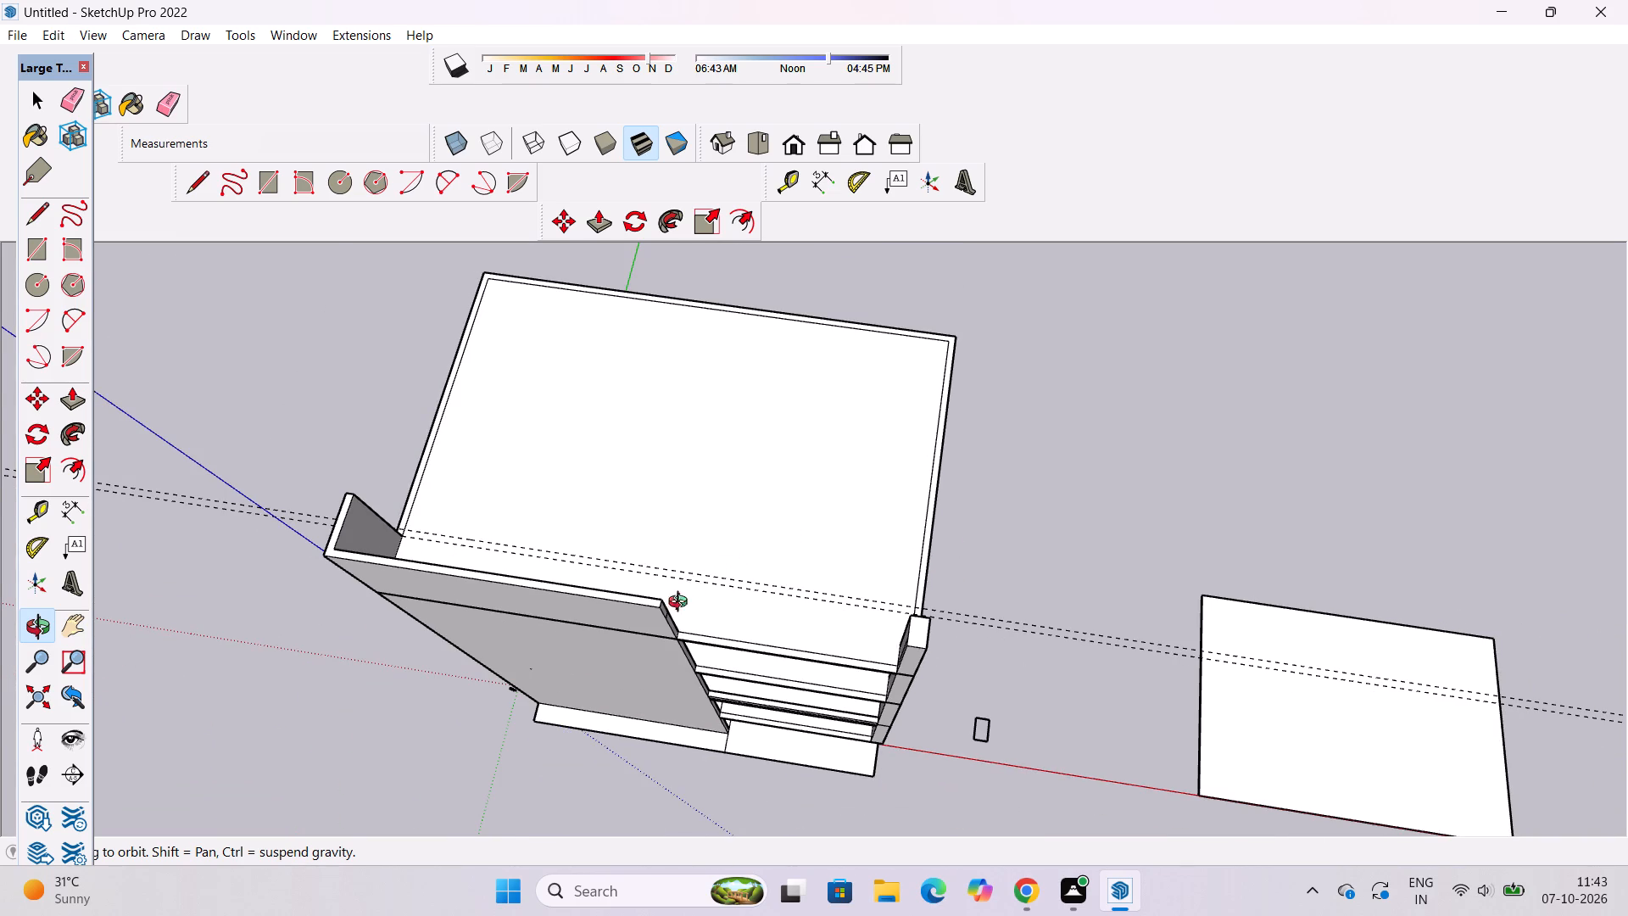
# Draw a rectangle between the two parallel guides across the roof slab, from the short wall leg to the opposite outer edge.
pyautogui.moveTo(672, 639); pyautogui.dragTo(657, 701)
pyautogui.scroll(2, 633, 621)
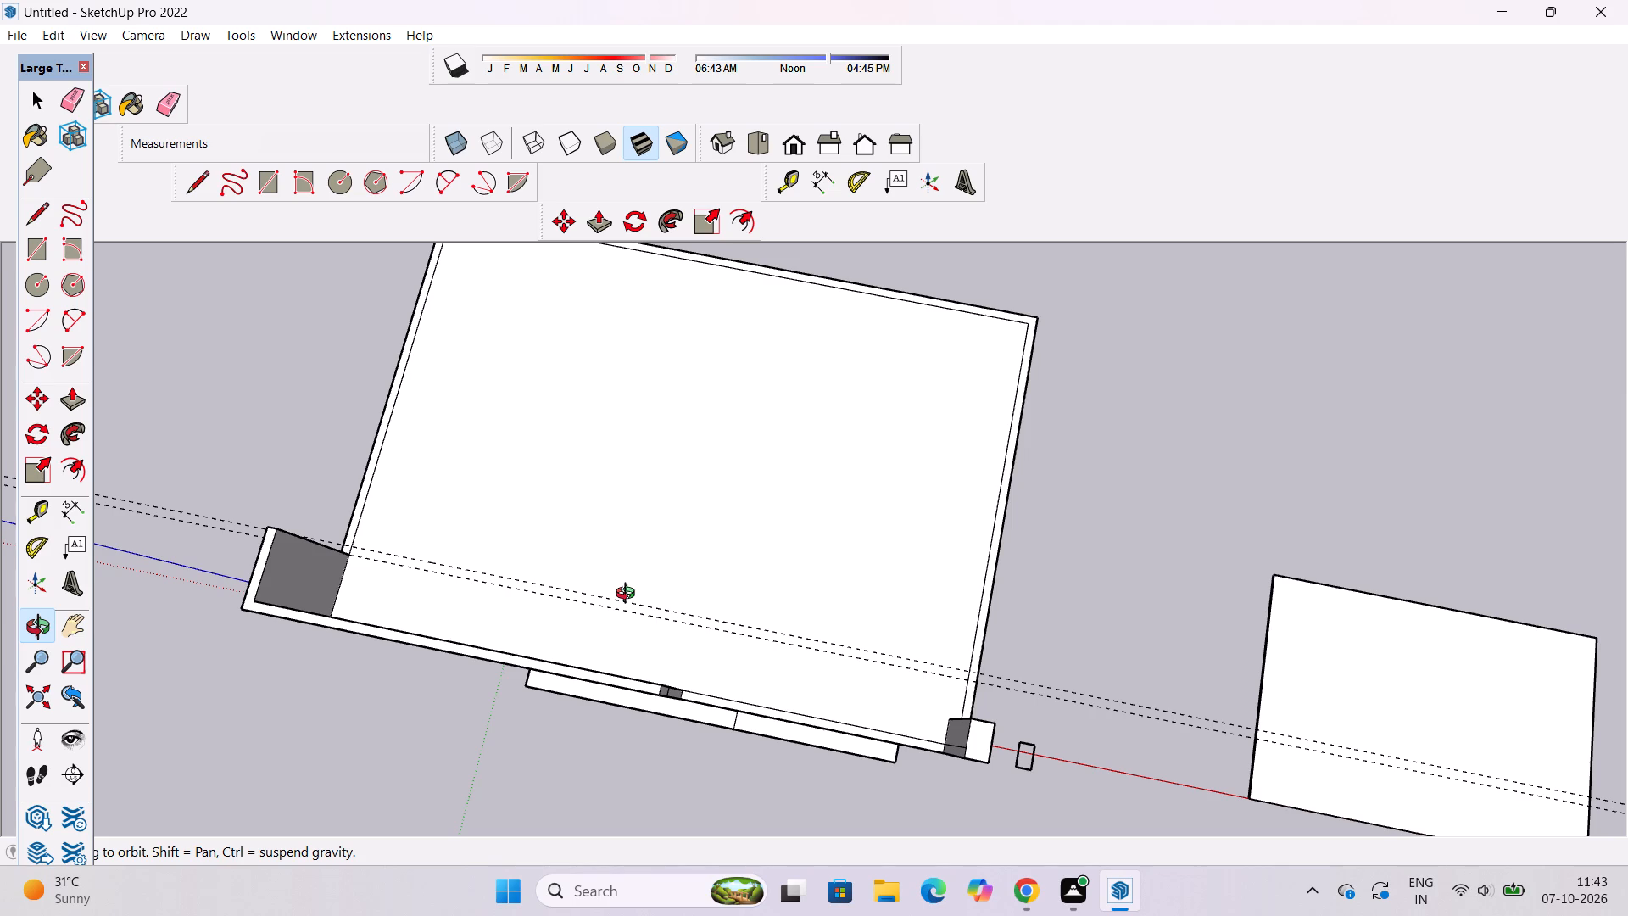
pyautogui.moveTo(444, 584); pyautogui.dragTo(429, 601)
pyautogui.moveTo(429, 601); pyautogui.dragTo(396, 644)
pyautogui.moveTo(429, 601); pyautogui.dragTo(430, 600)
pyautogui.scroll(6, 319, 558)
pyautogui.scroll(3, 396, 505)
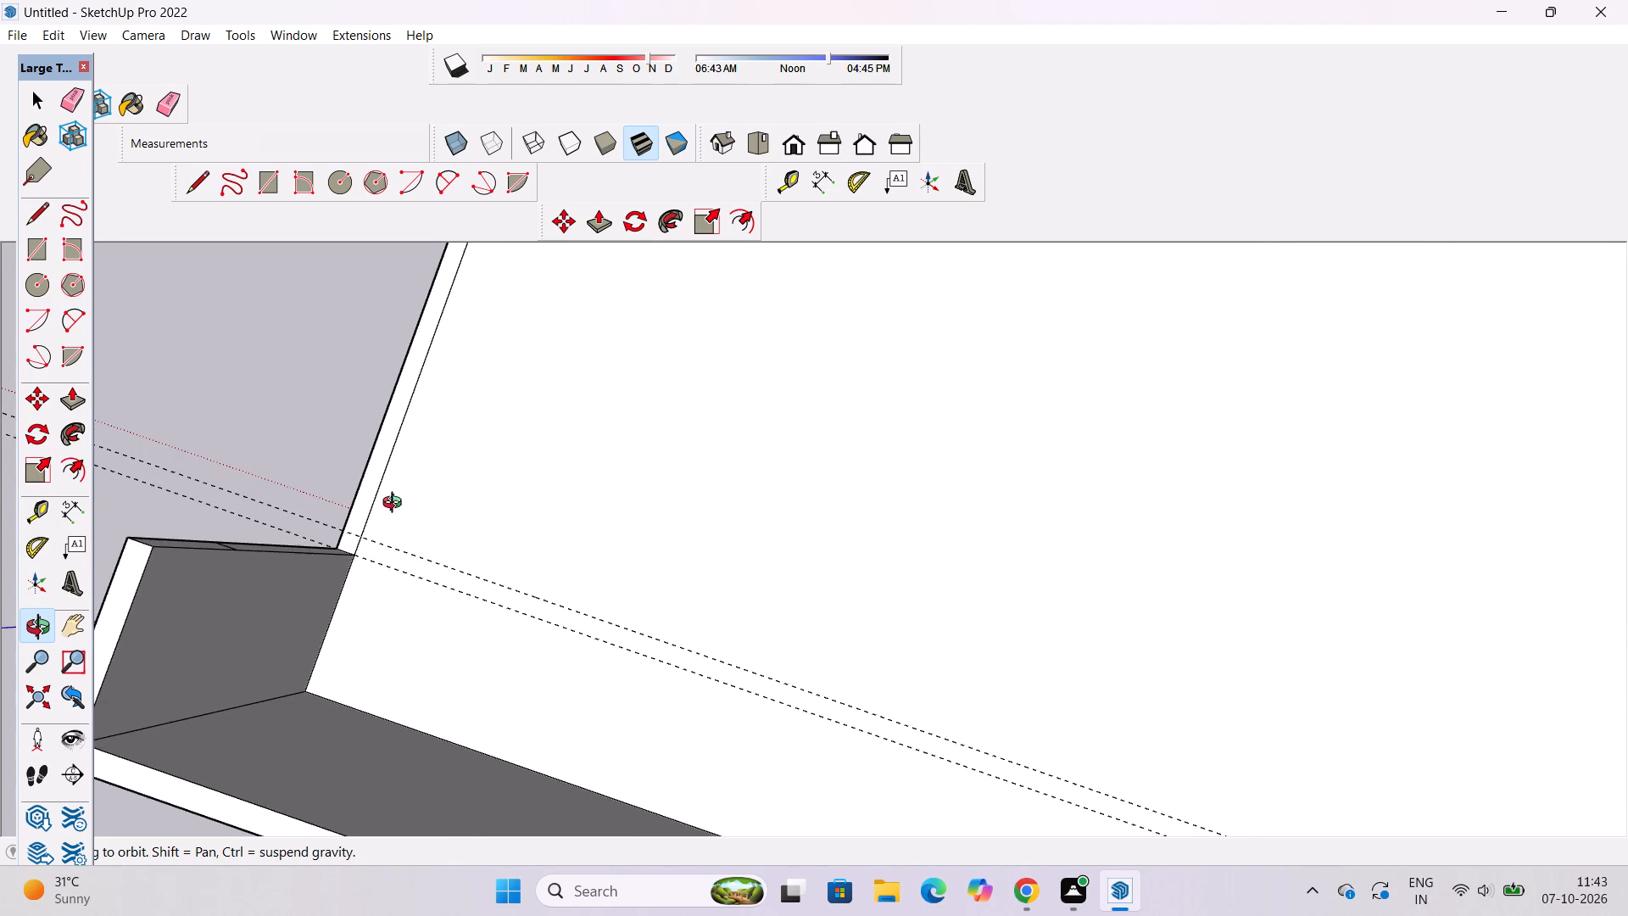
pyautogui.press('r')
pyautogui.scroll(9, 307, 563)
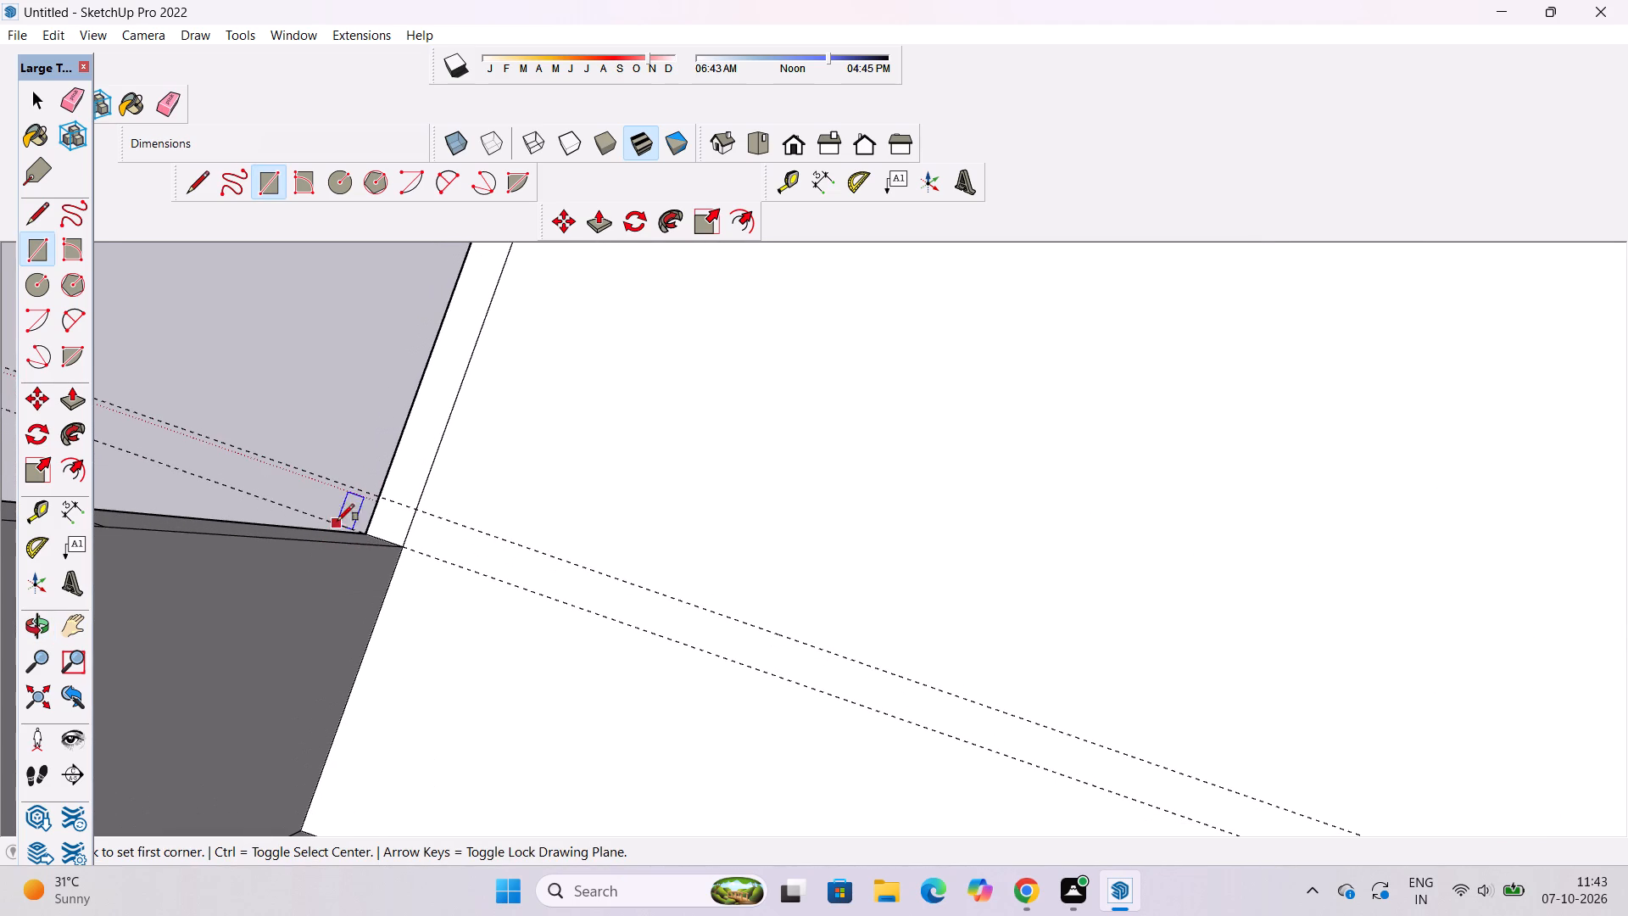
pyautogui.click(378, 494)
pyautogui.scroll(-2, 355, 488)
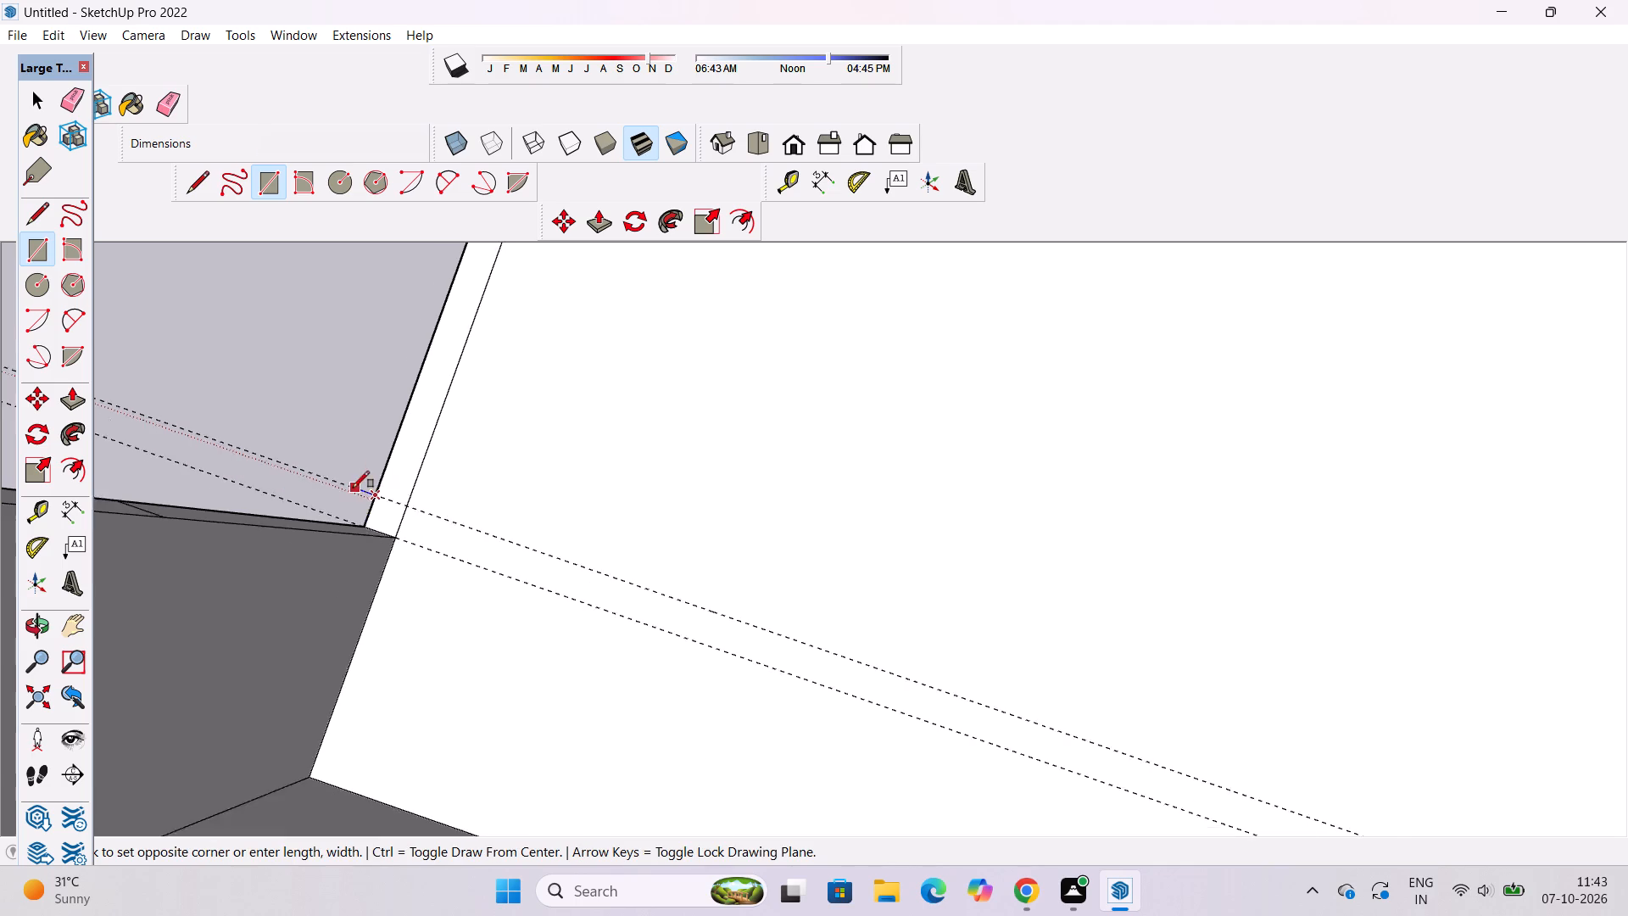
pyautogui.scroll(-10, 353, 488)
pyautogui.scroll(-3, 432, 494)
pyautogui.scroll(5, 889, 664)
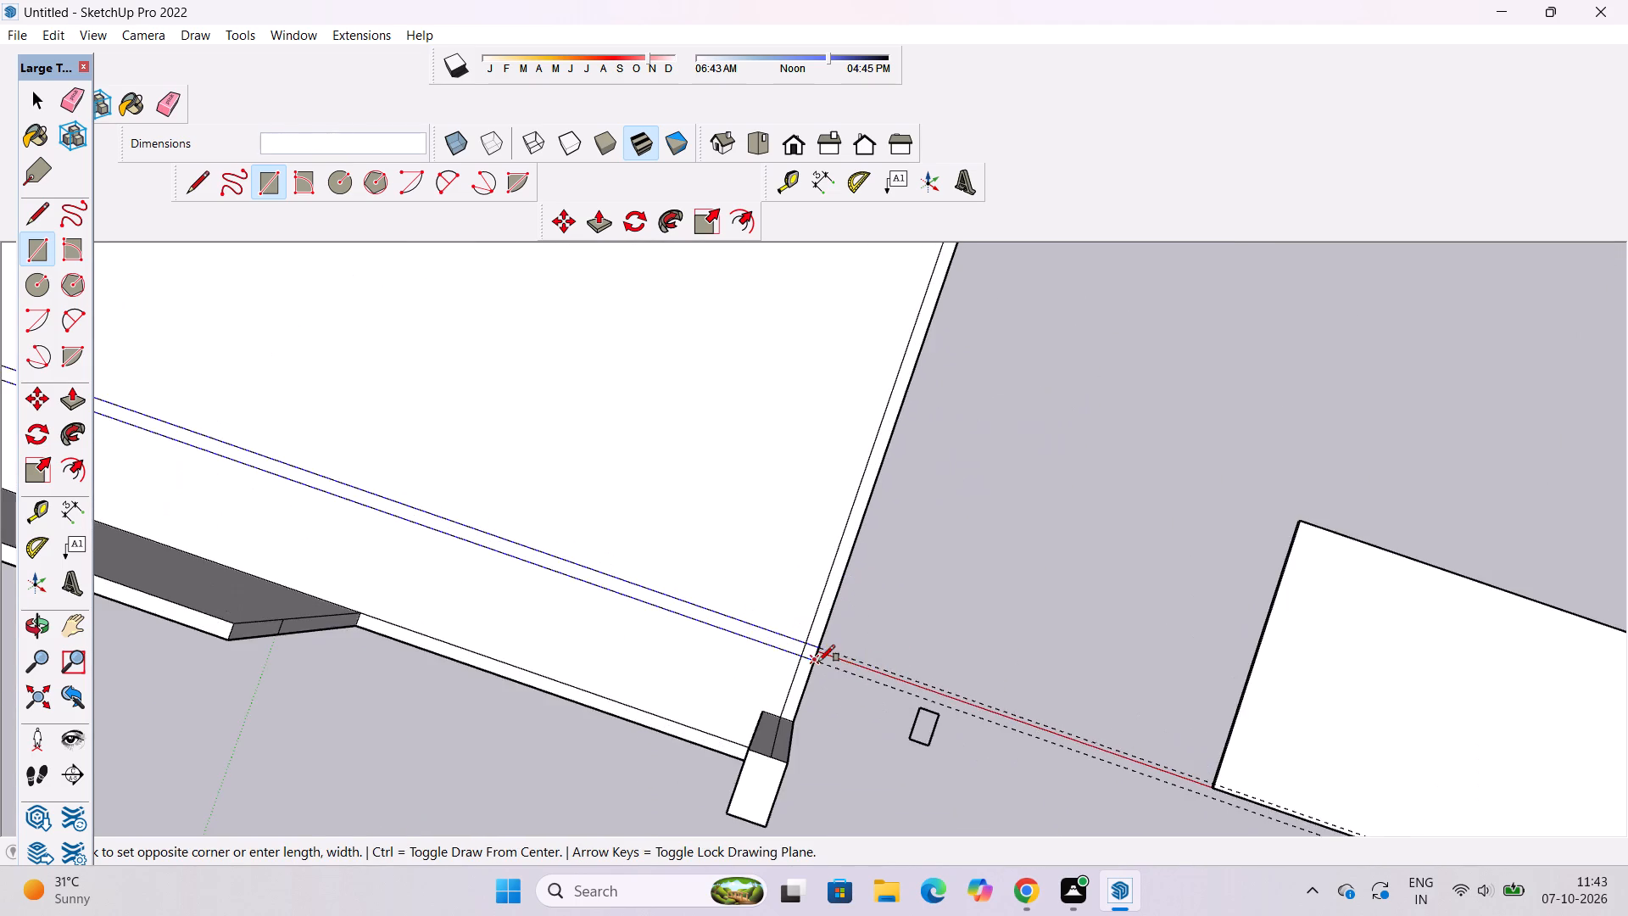
pyautogui.scroll(5, 818, 662)
pyautogui.click(806, 664)
# Erase the two parallel guides that cross the roof slab.
pyautogui.press('e')
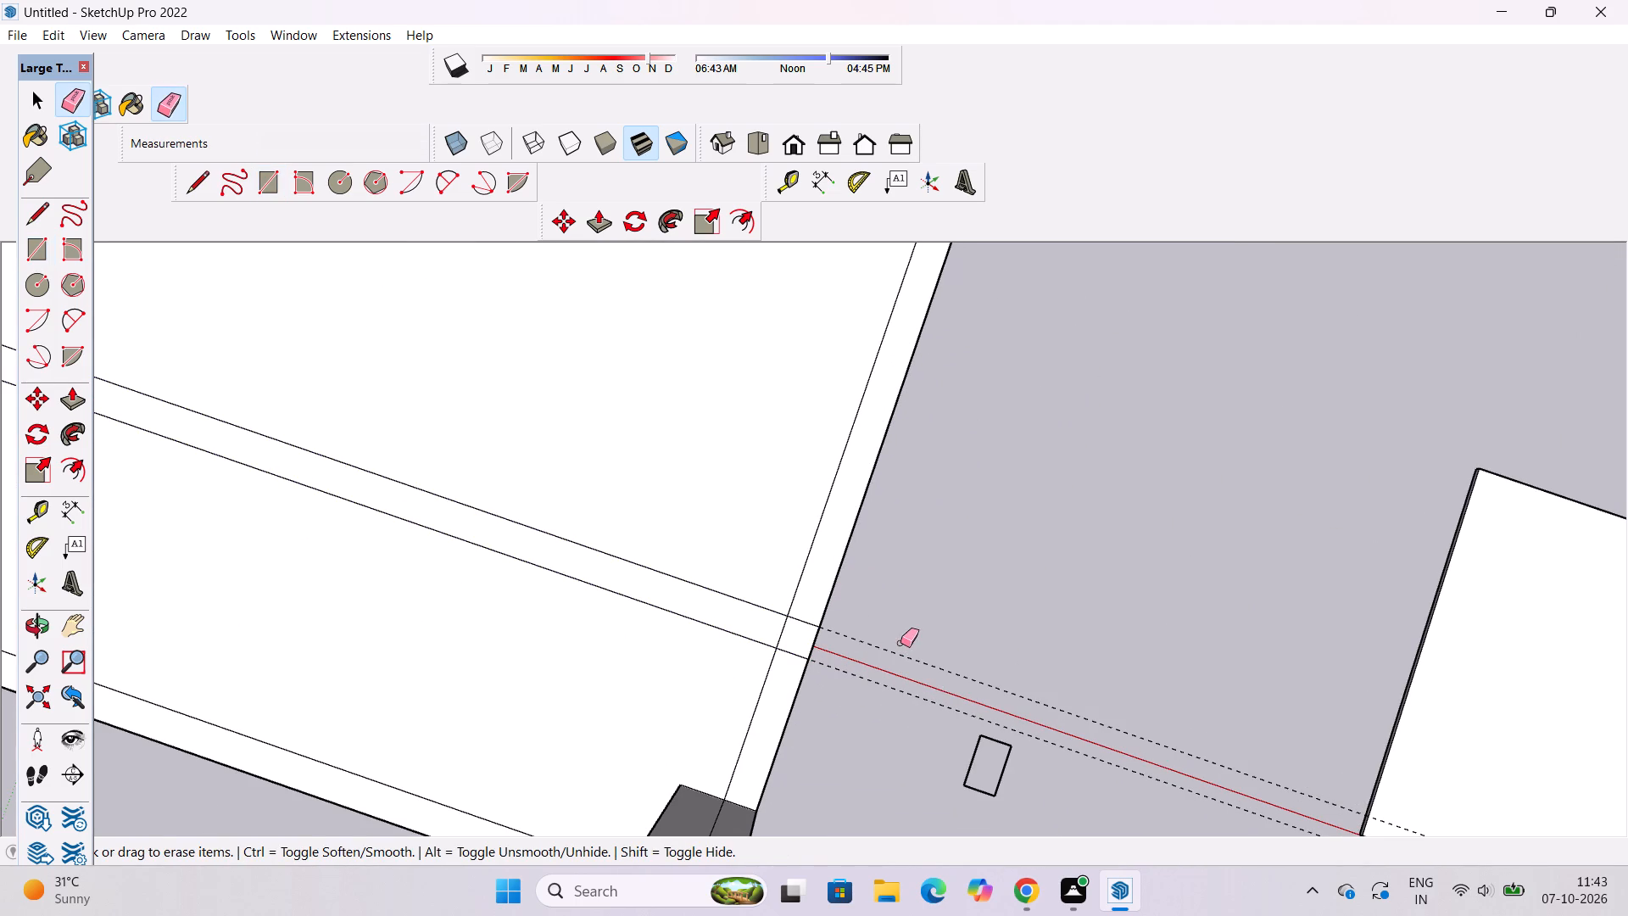
pyautogui.moveTo(900, 643); pyautogui.dragTo(895, 690)
pyautogui.press('space')
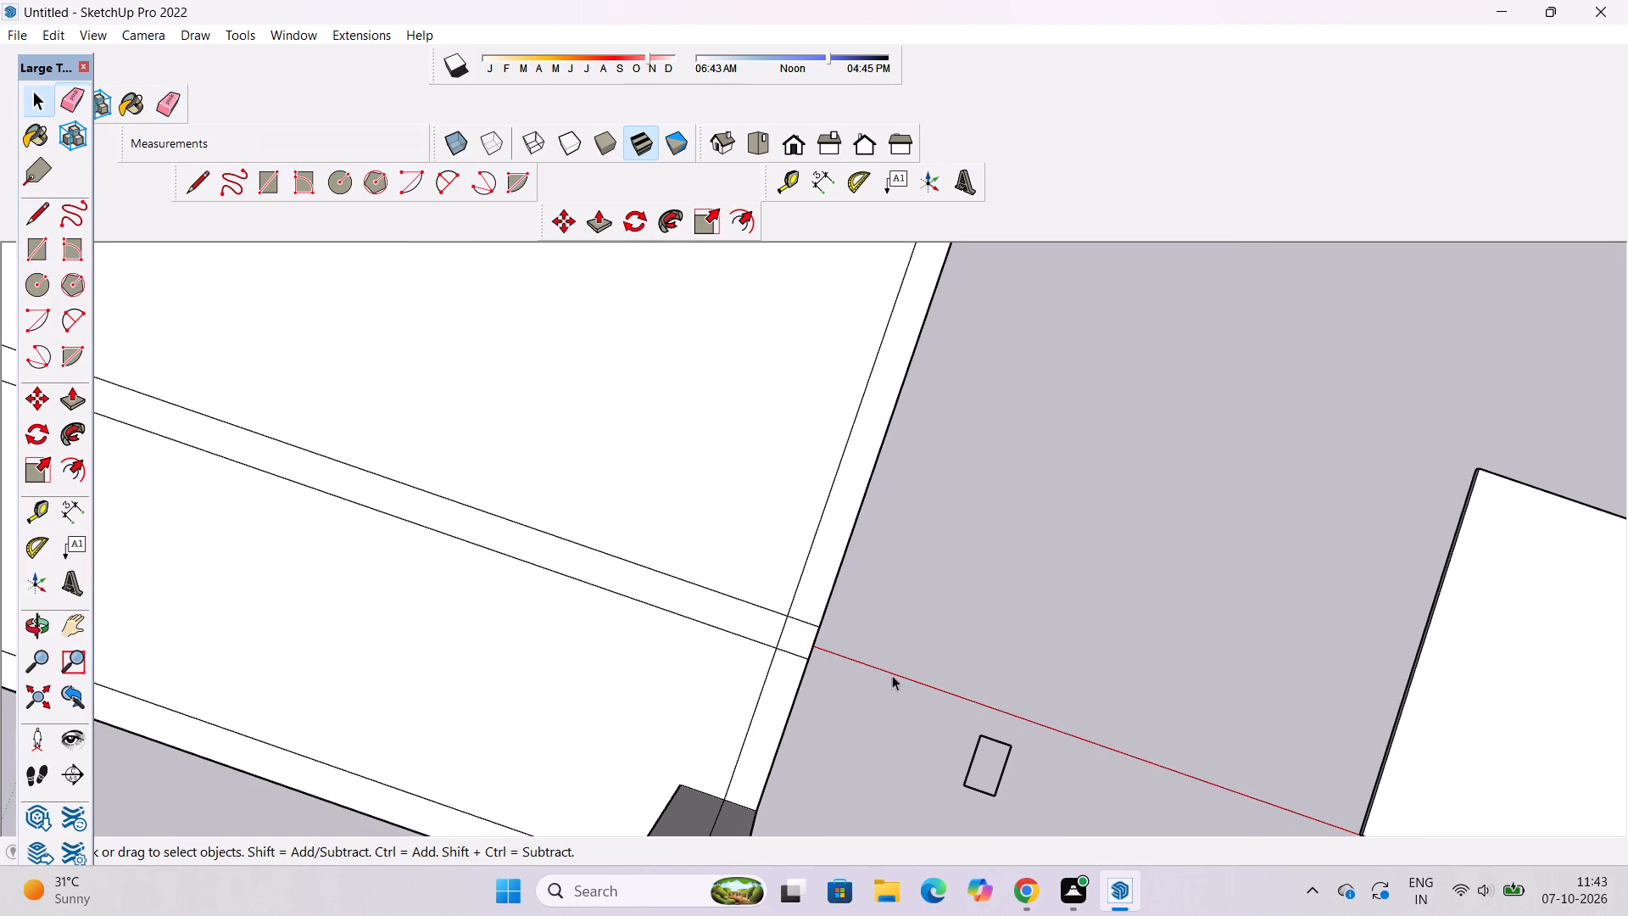
# Push/Pull the small square at the strip's end on the roof slab's edge up 30', level with the corner column's top.
pyautogui.press('o')
pyautogui.scroll(-5, 843, 658)
pyautogui.moveTo(690, 687); pyautogui.dragTo(723, 636)
pyautogui.scroll(-4, 723, 638)
pyautogui.keyDown('shift'); pyautogui.moveTo(744, 631); pyautogui.dragTo(765, 704); pyautogui.keyUp('shift')
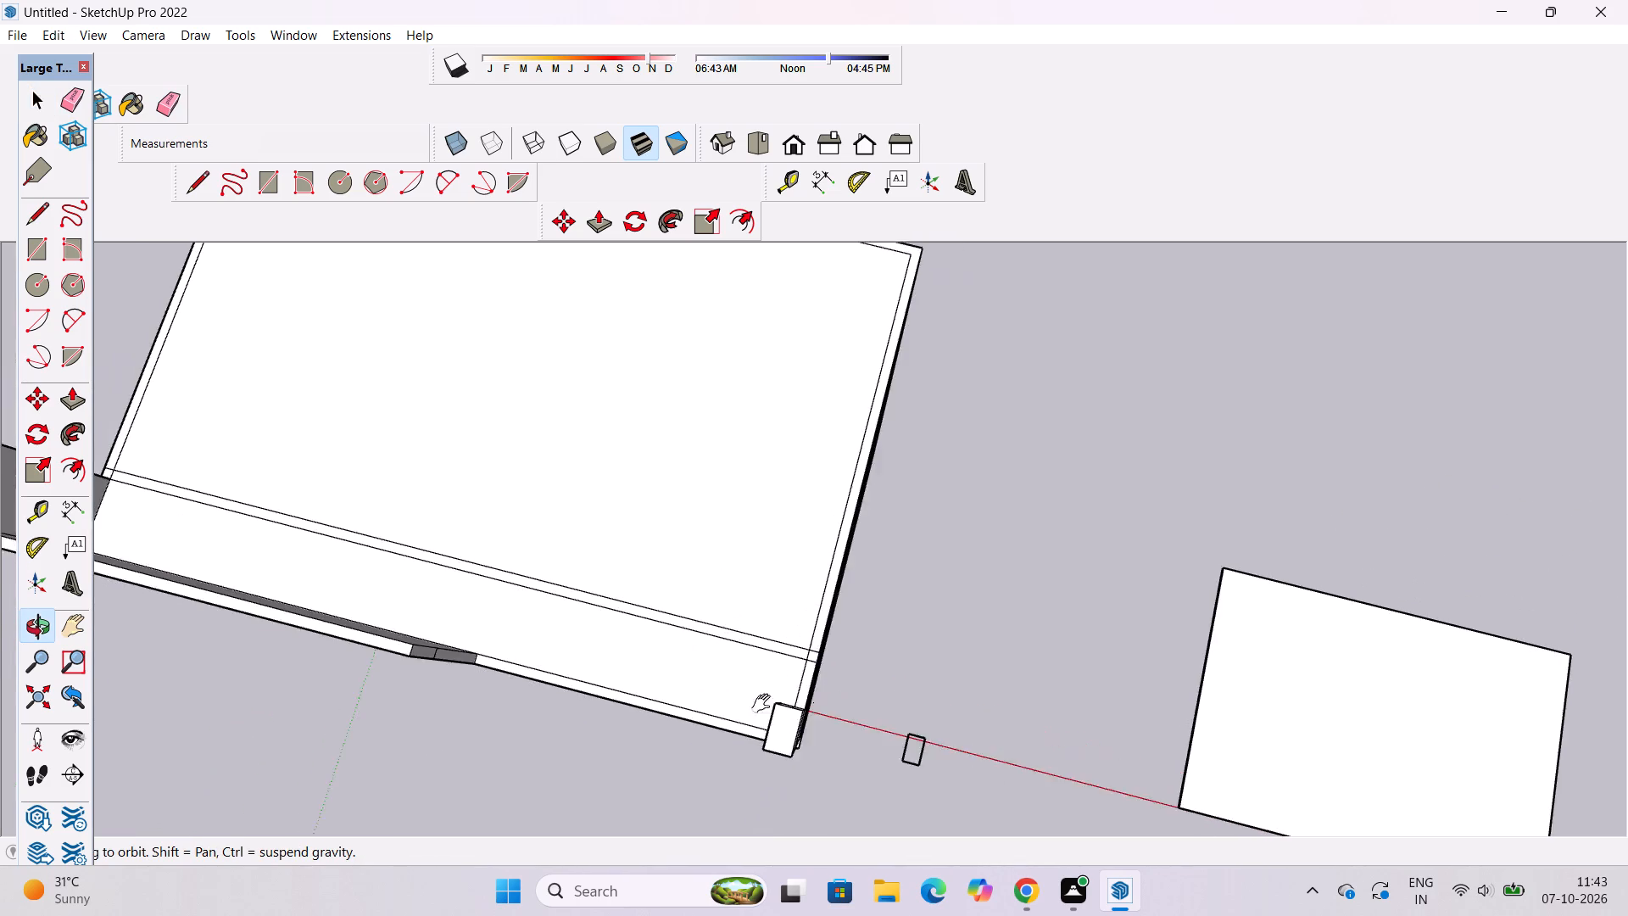
pyautogui.keyDown('shift'); pyautogui.moveTo(765, 704); pyautogui.dragTo(768, 712); pyautogui.keyUp('shift')
pyautogui.scroll(8, 845, 707)
pyautogui.keyDown('shift'); pyautogui.moveTo(787, 667); pyautogui.dragTo(801, 694); pyautogui.keyUp('shift')
pyautogui.moveTo(801, 690); pyautogui.dragTo(801, 676)
pyautogui.press('p')
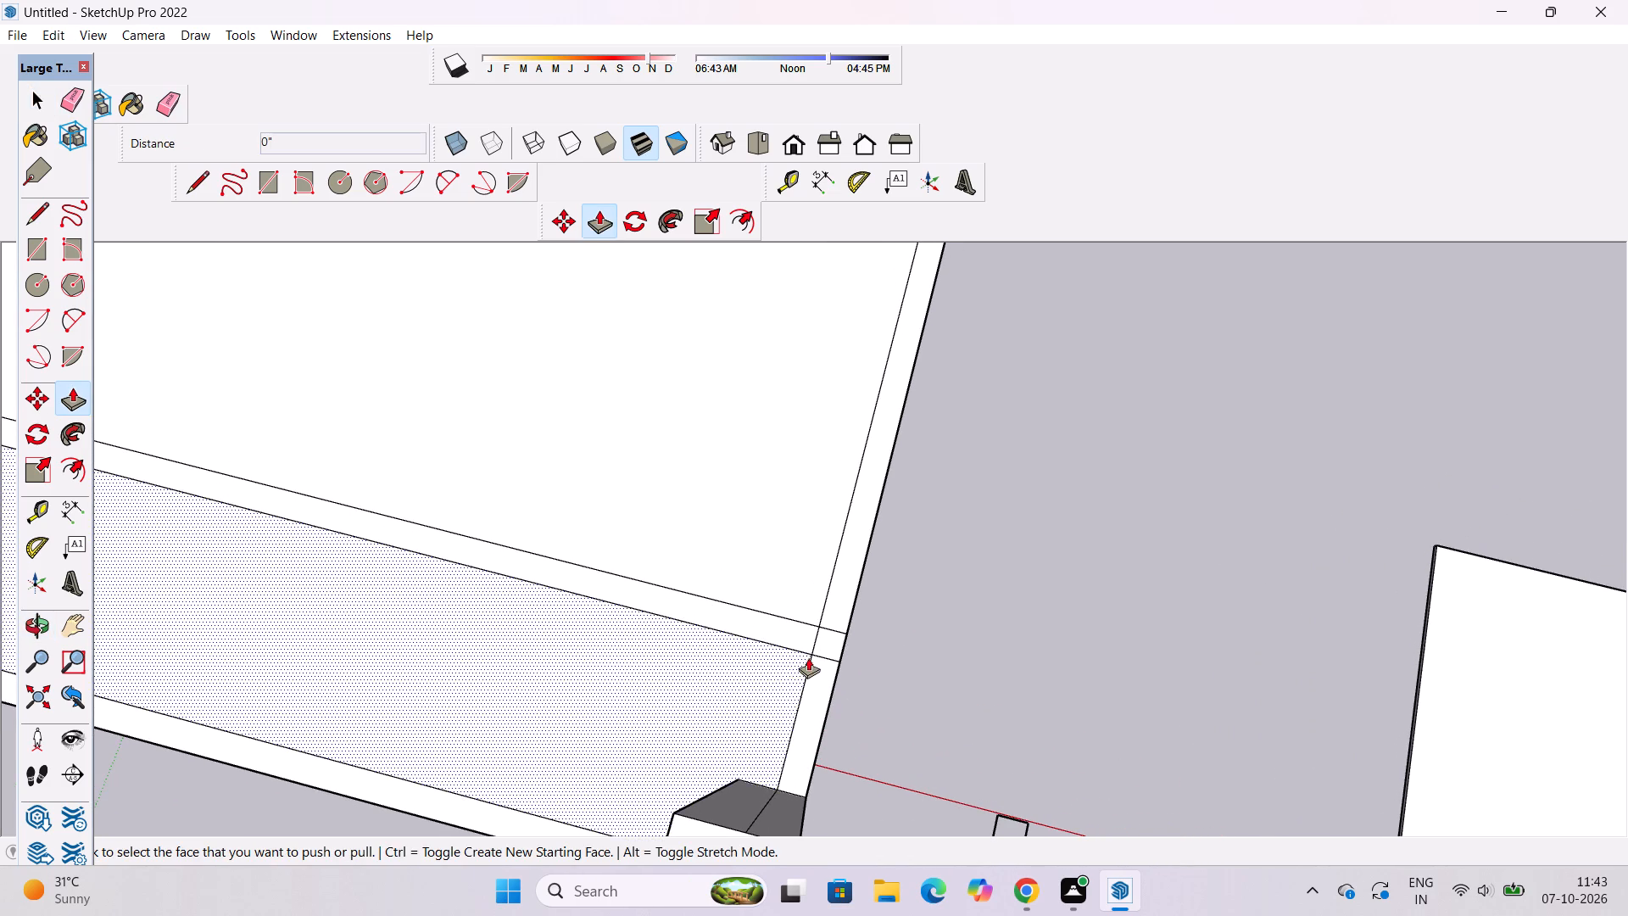
pyautogui.click(834, 636)
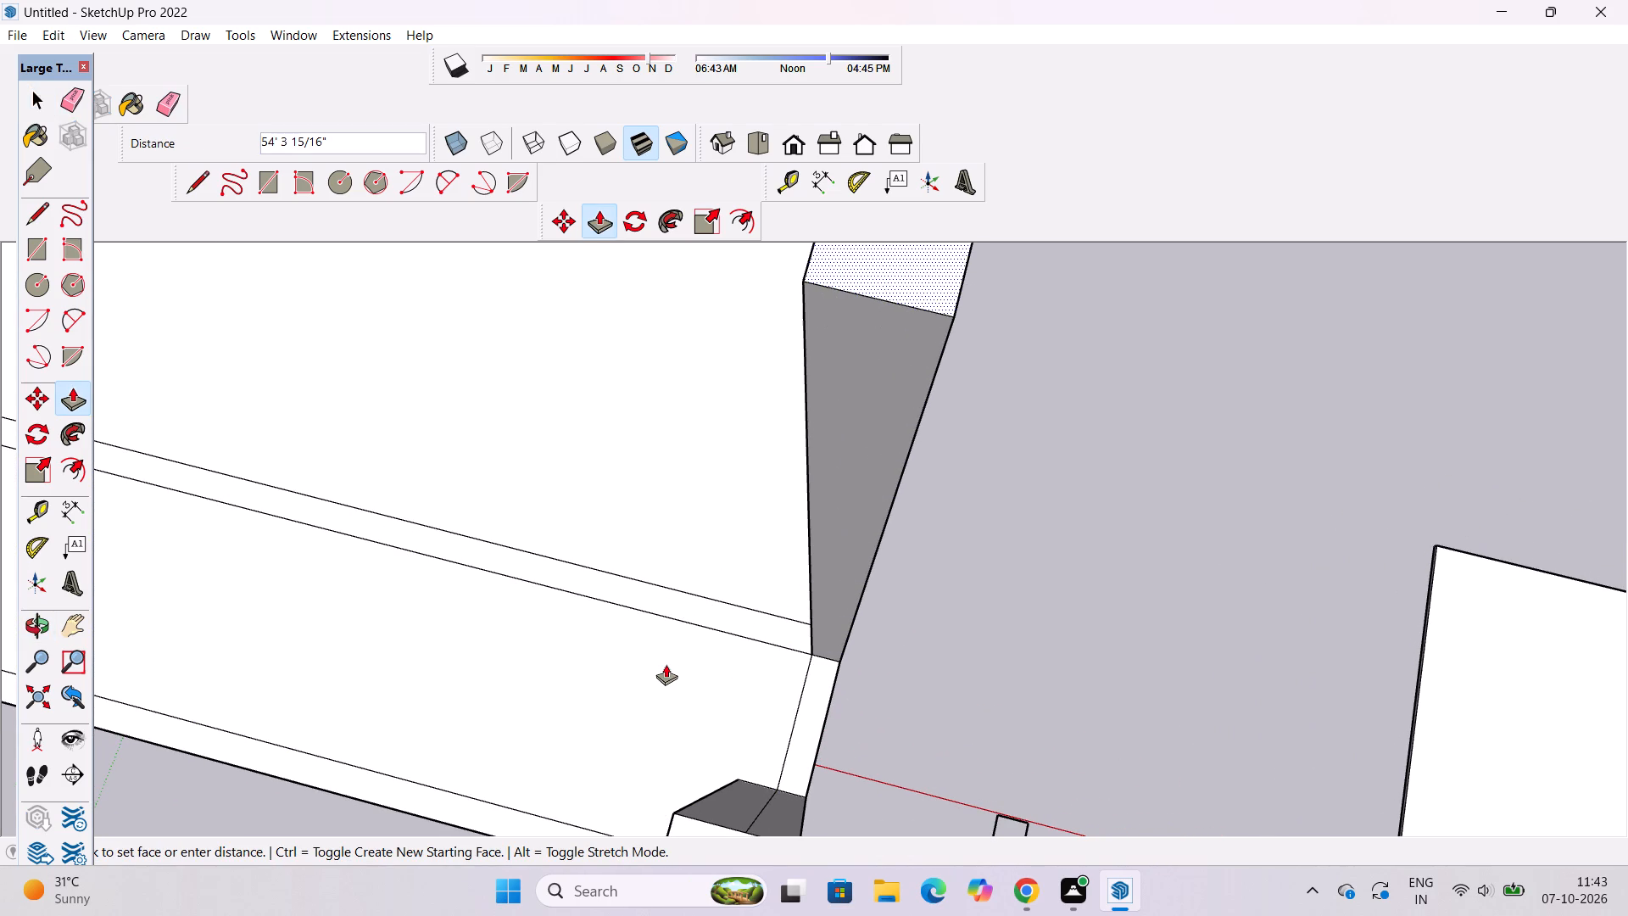
pyautogui.press('o')
pyautogui.moveTo(884, 665); pyautogui.dragTo(708, 591)
pyautogui.scroll(-5, 690, 596)
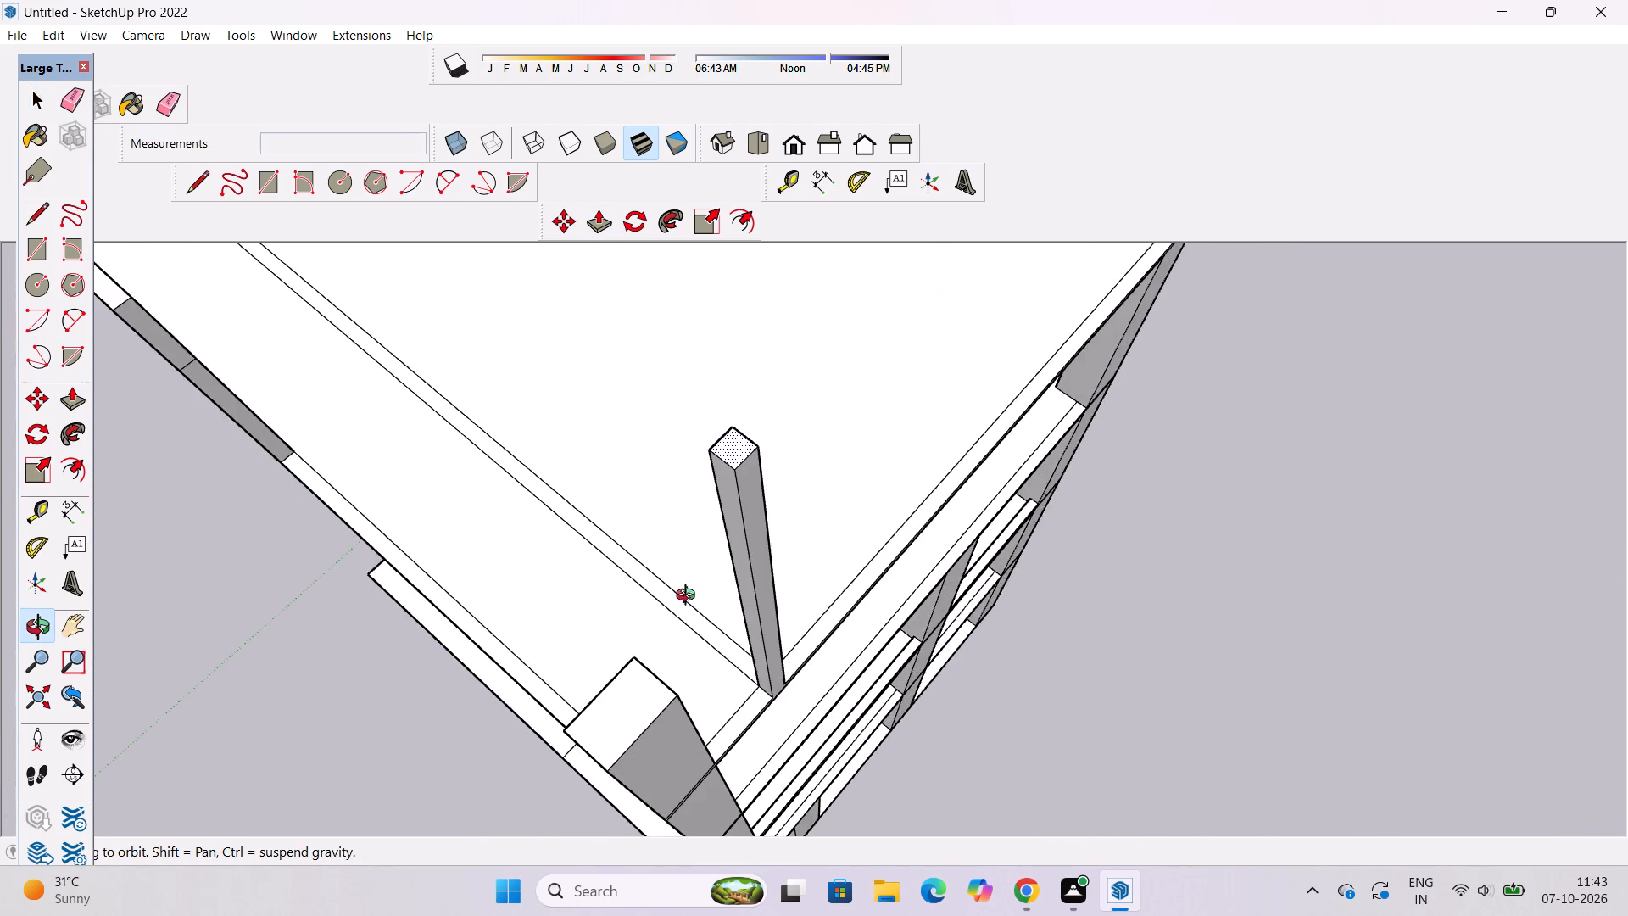
pyautogui.moveTo(689, 598); pyautogui.dragTo(633, 465)
pyautogui.click(633, 464)
pyautogui.moveTo(633, 464); pyautogui.dragTo(673, 515)
pyautogui.scroll(-3, 725, 561)
pyautogui.keyDown('shift'); pyautogui.moveTo(721, 556); pyautogui.dragTo(610, 546); pyautogui.keyUp('shift')
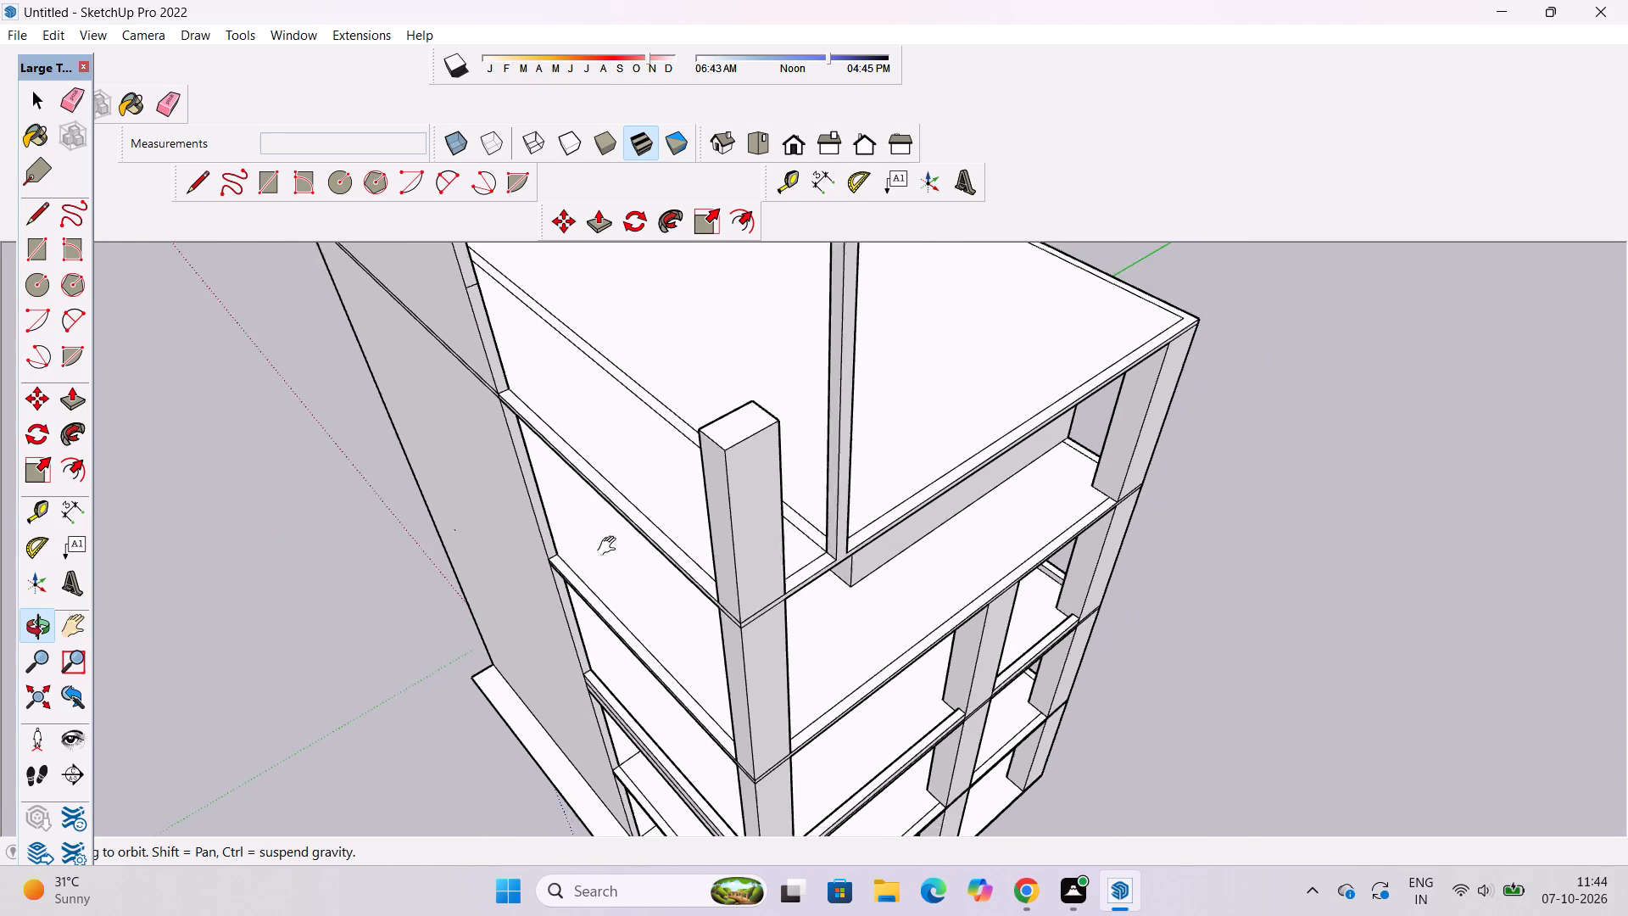
pyautogui.keyDown('shift'); pyautogui.moveTo(610, 546); pyautogui.dragTo(544, 546); pyautogui.keyUp('shift')
pyautogui.moveTo(557, 555); pyautogui.dragTo(676, 606)
pyautogui.click(676, 606)
pyautogui.press('p')
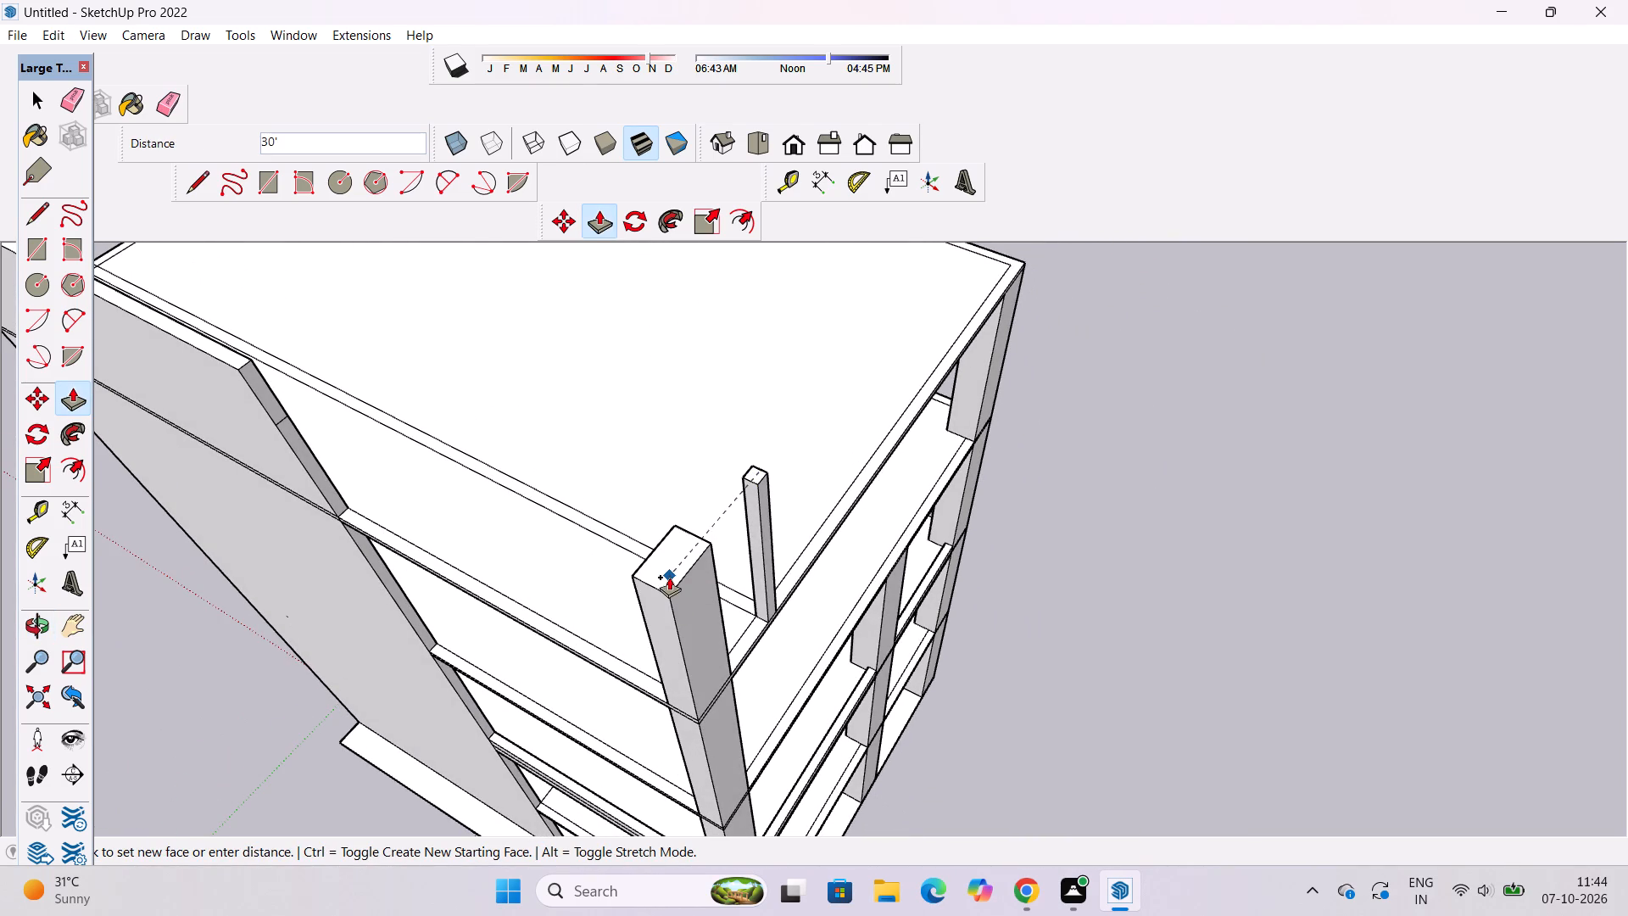
pyautogui.click(669, 577)
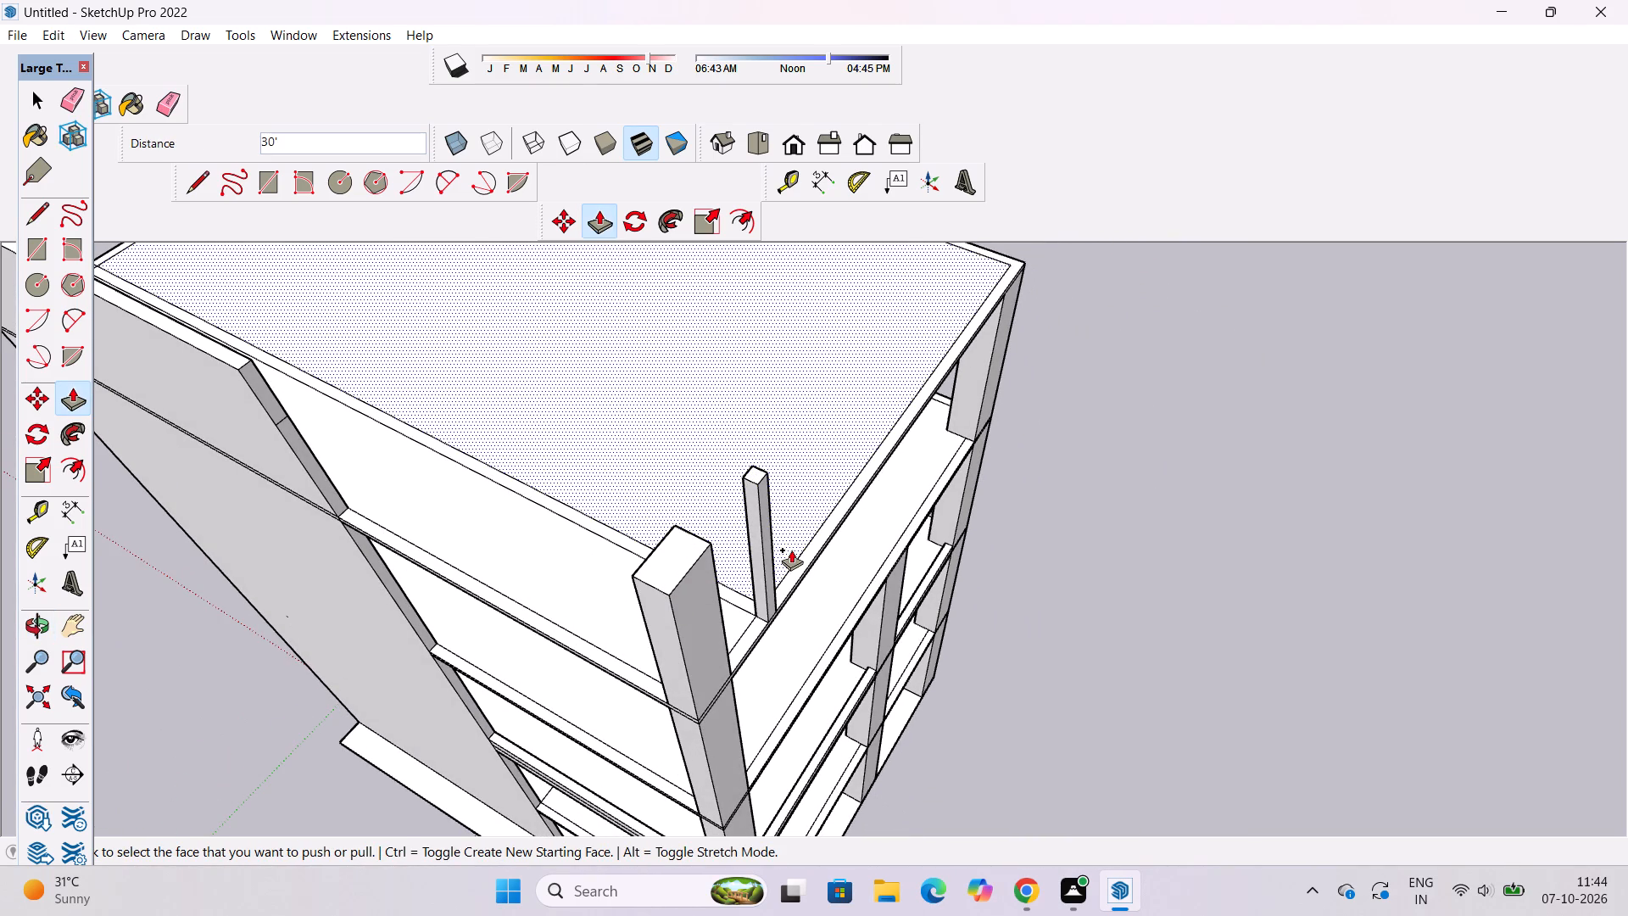
pyautogui.press('space')
# Erase the vertical seam line on the narrow side face of the corner column above the roof slab.
pyautogui.press('o')
pyautogui.moveTo(659, 637); pyautogui.dragTo(1205, 694)
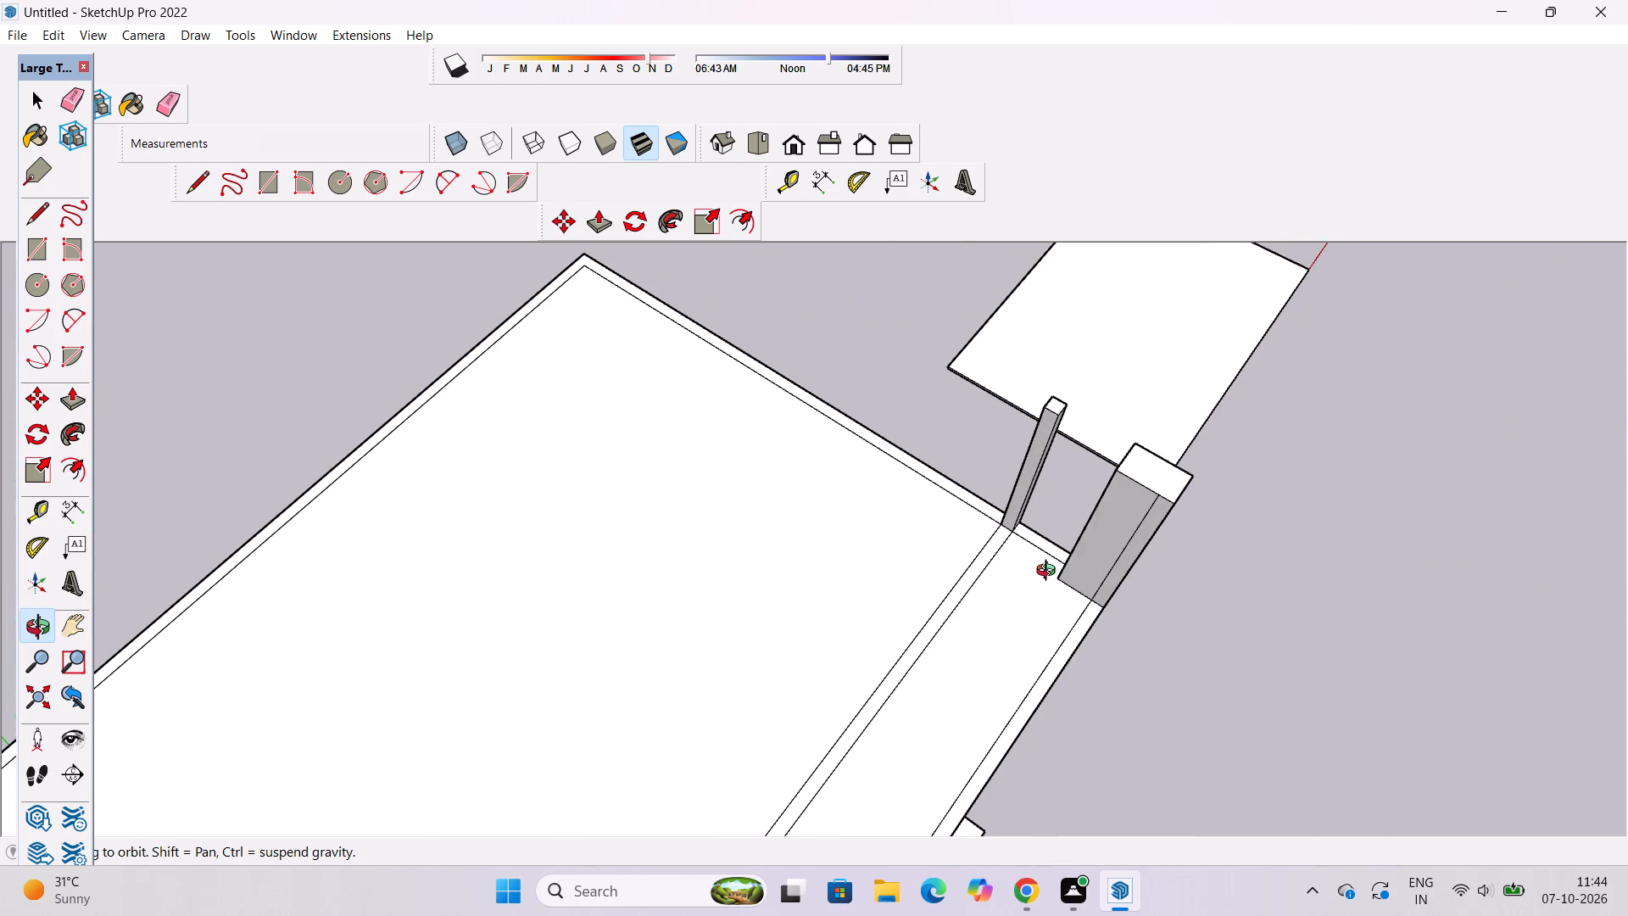
pyautogui.scroll(2, 1050, 572)
pyautogui.keyDown('shift'); pyautogui.moveTo(1041, 568); pyautogui.dragTo(753, 578); pyautogui.keyUp('shift')
pyautogui.moveTo(735, 585); pyautogui.dragTo(1150, 637)
pyautogui.keyDown('shift'); pyautogui.moveTo(1051, 595); pyautogui.dragTo(960, 649); pyautogui.keyUp('shift')
pyautogui.keyDown('shift'); pyautogui.scroll(5, 926, 586); pyautogui.keyUp('shift')
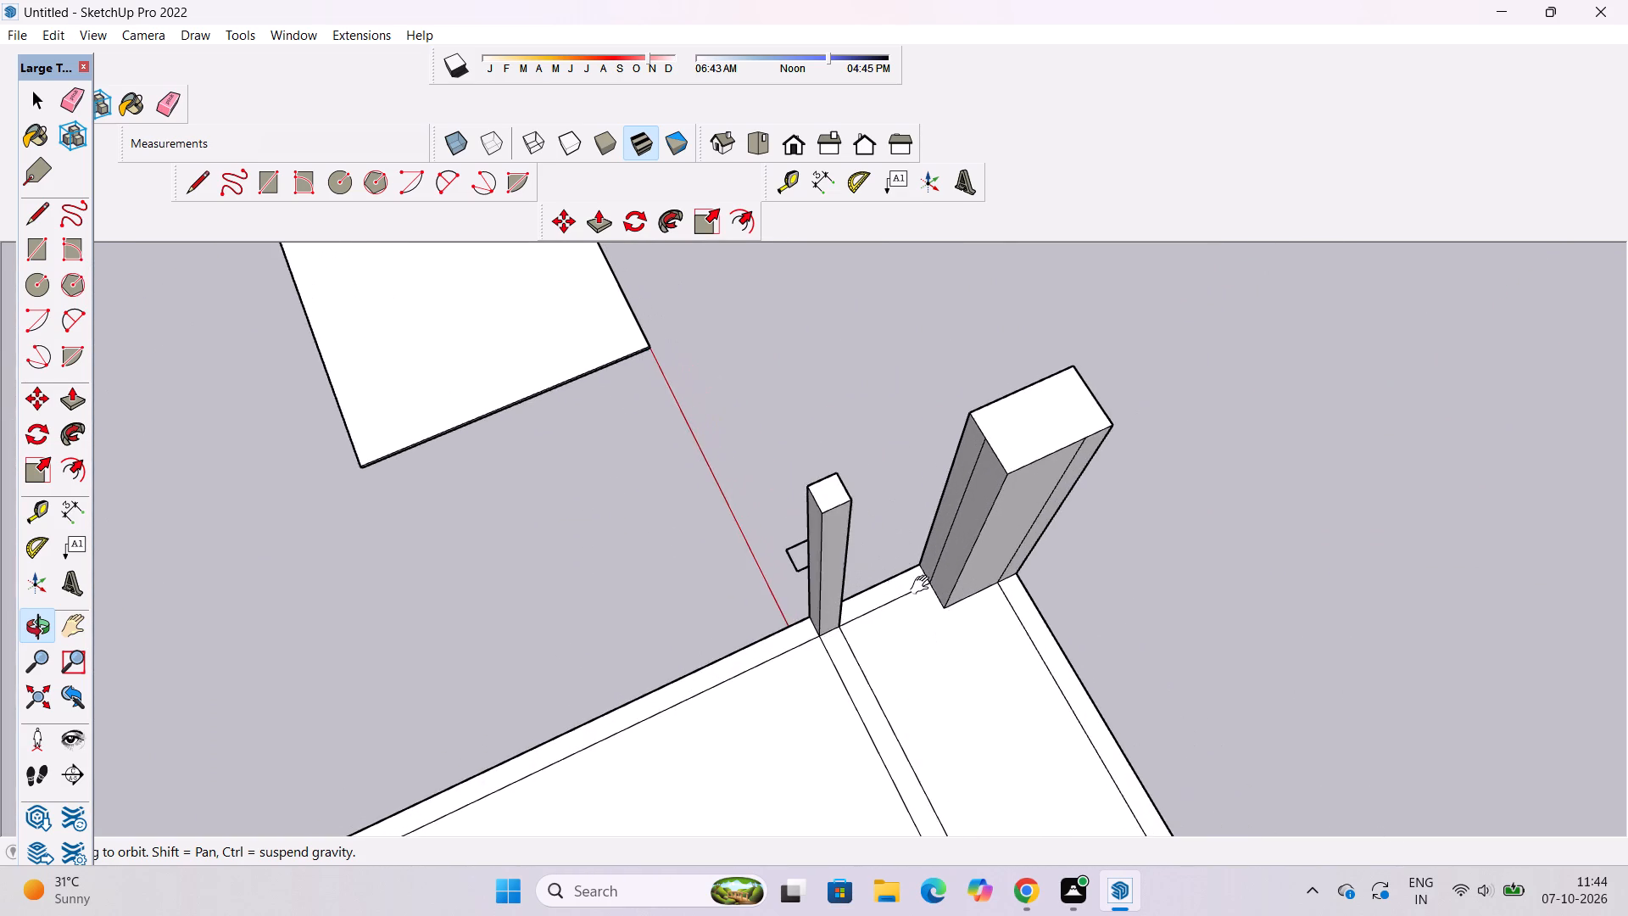
pyautogui.keyDown('shift'); pyautogui.scroll(3, 923, 585); pyautogui.keyUp('shift')
pyautogui.keyDown('shift'); pyautogui.moveTo(917, 584); pyautogui.dragTo(652, 658); pyautogui.keyUp('shift')
pyautogui.scroll(3, 650, 657)
pyautogui.moveTo(648, 657); pyautogui.dragTo(728, 635)
pyautogui.scroll(-5, 729, 633)
pyautogui.keyDown('shift'); pyautogui.moveTo(723, 644); pyautogui.dragTo(769, 692); pyautogui.keyUp('shift')
pyautogui.moveTo(775, 696); pyautogui.dragTo(851, 697)
pyautogui.moveTo(851, 697); pyautogui.dragTo(832, 731)
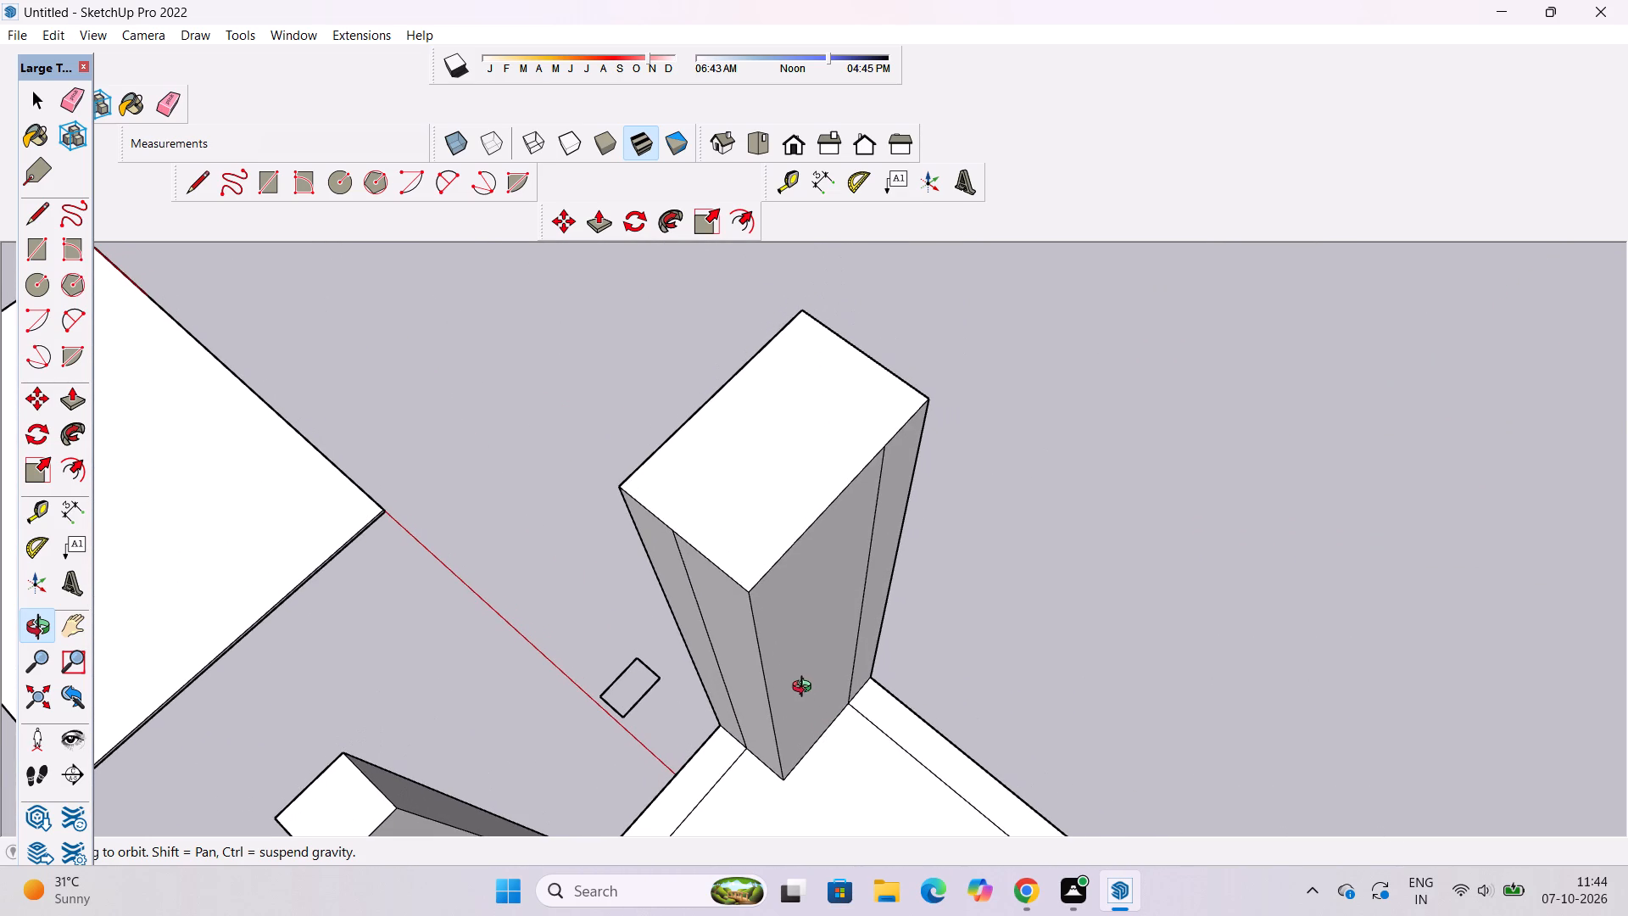
pyautogui.keyDown('shift'); pyautogui.click(803, 699); pyautogui.keyUp('shift')
pyautogui.press('p')
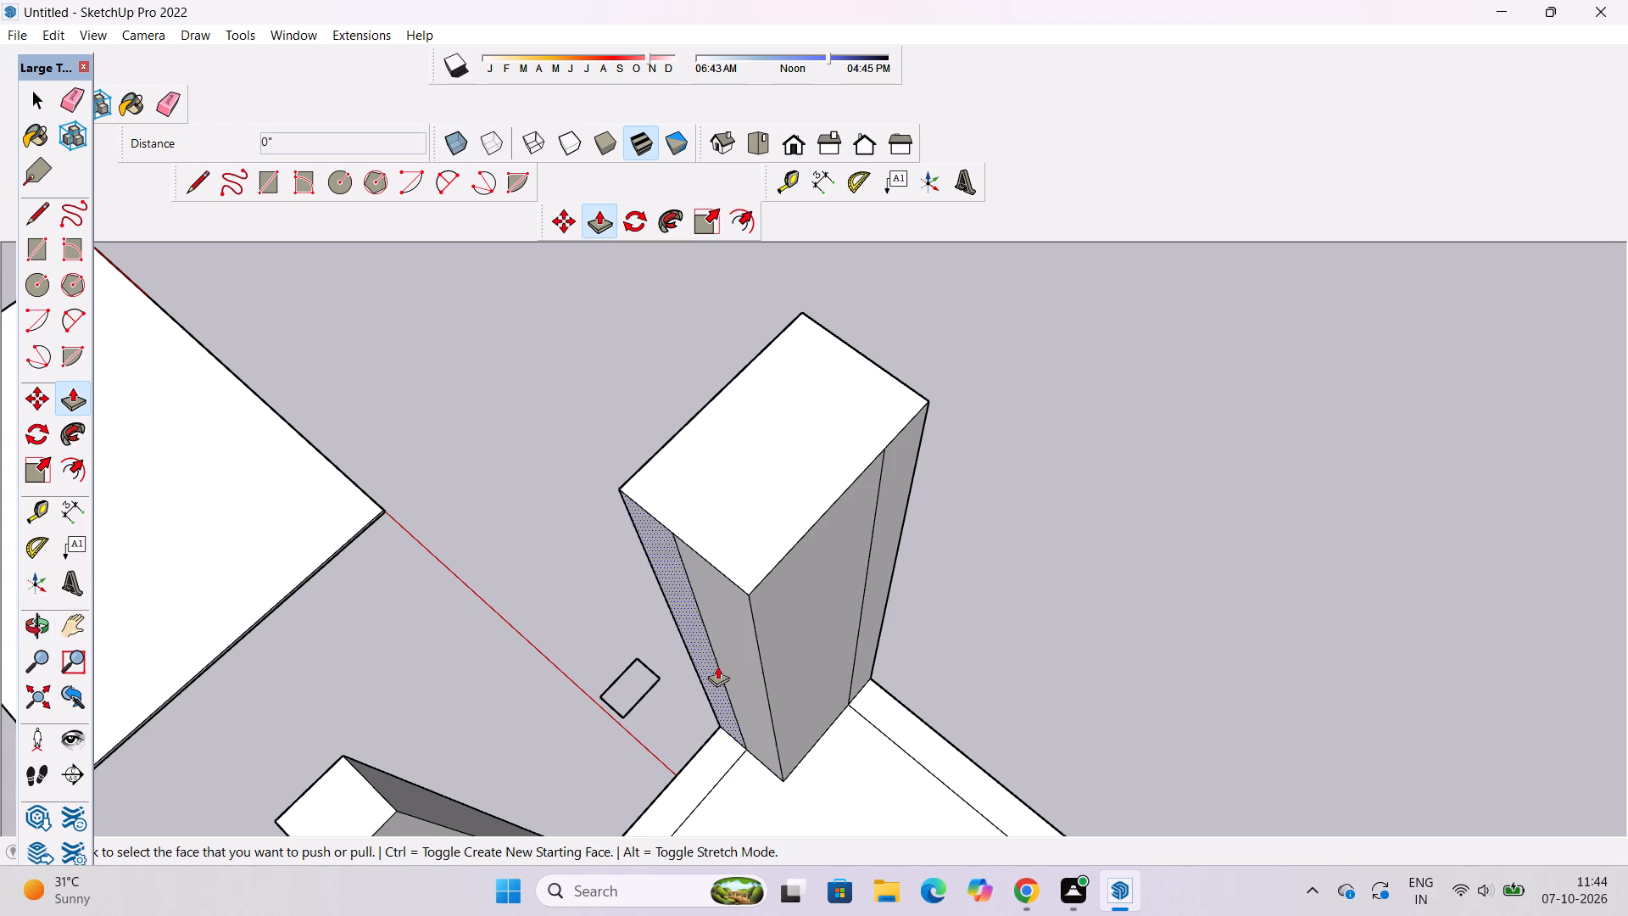
pyautogui.press('e')
pyautogui.moveTo(723, 656); pyautogui.dragTo(704, 636)
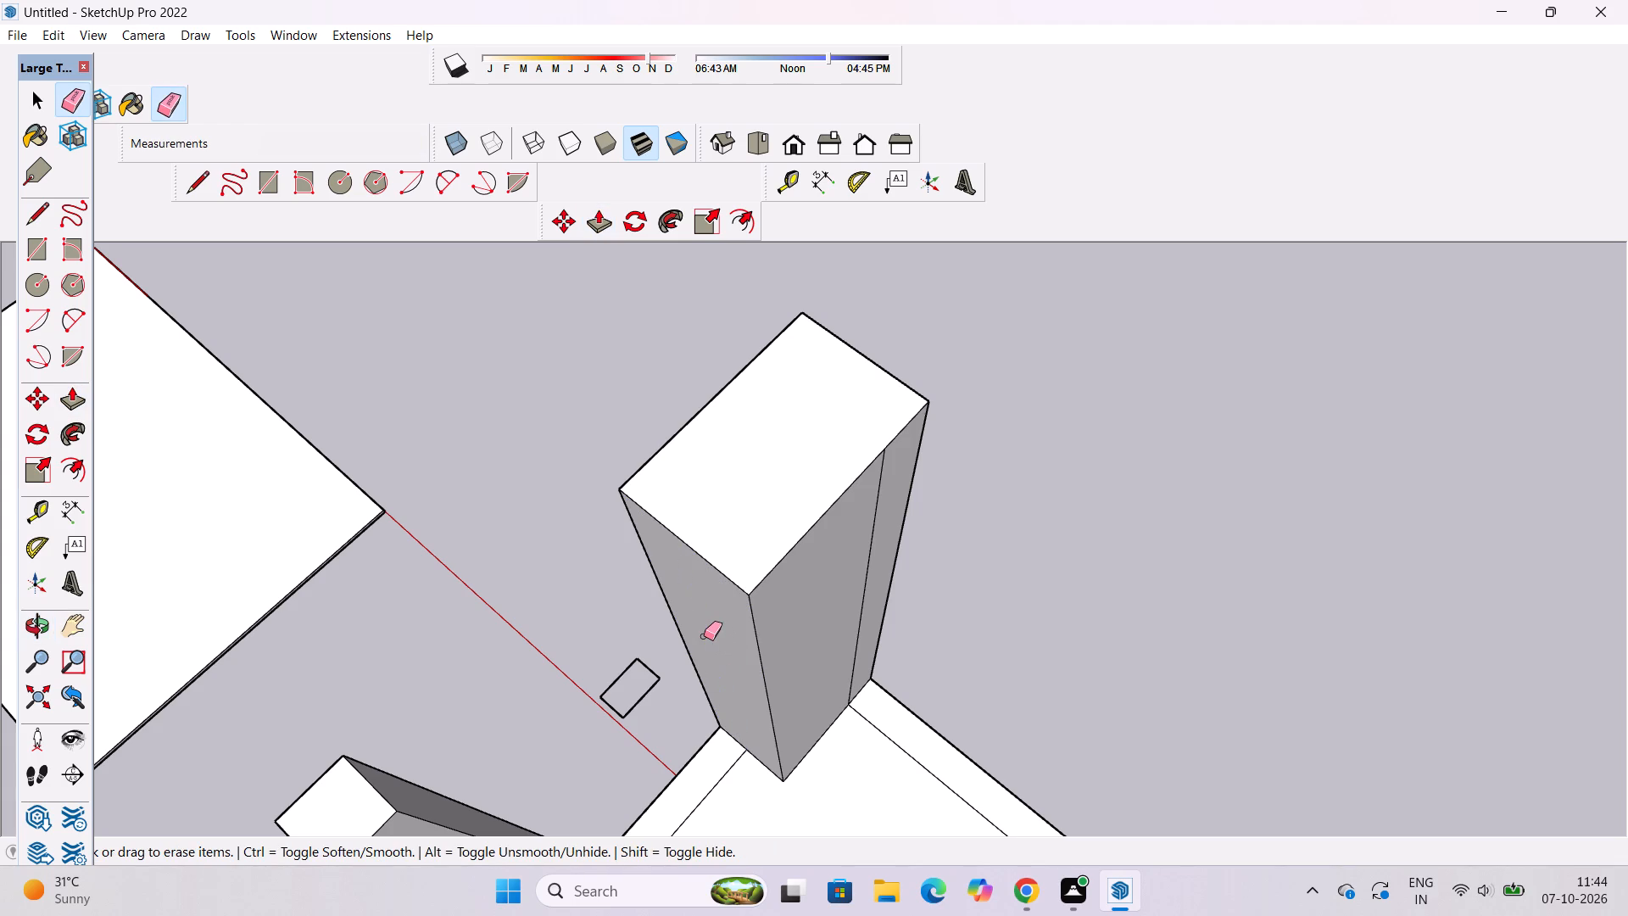
# Push the corner column's cleaned side face inward to the vertical seam line on the adjacent wide face.
pyautogui.press('space')
pyautogui.write('p')
pyautogui.click(710, 634)
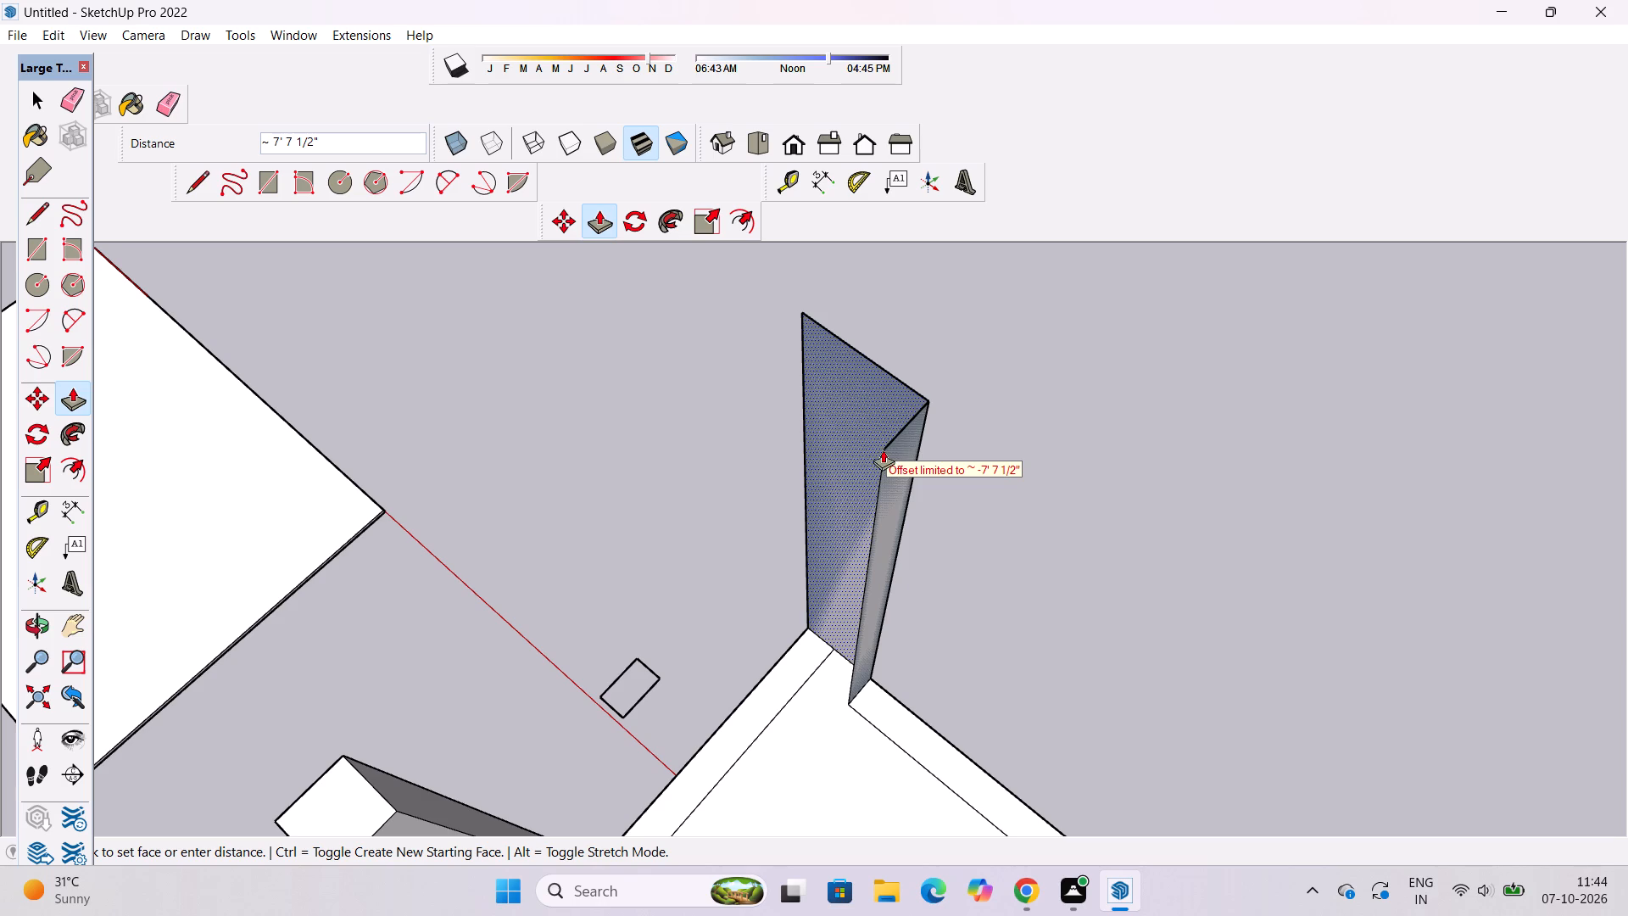
pyautogui.scroll(5, 834, 466)
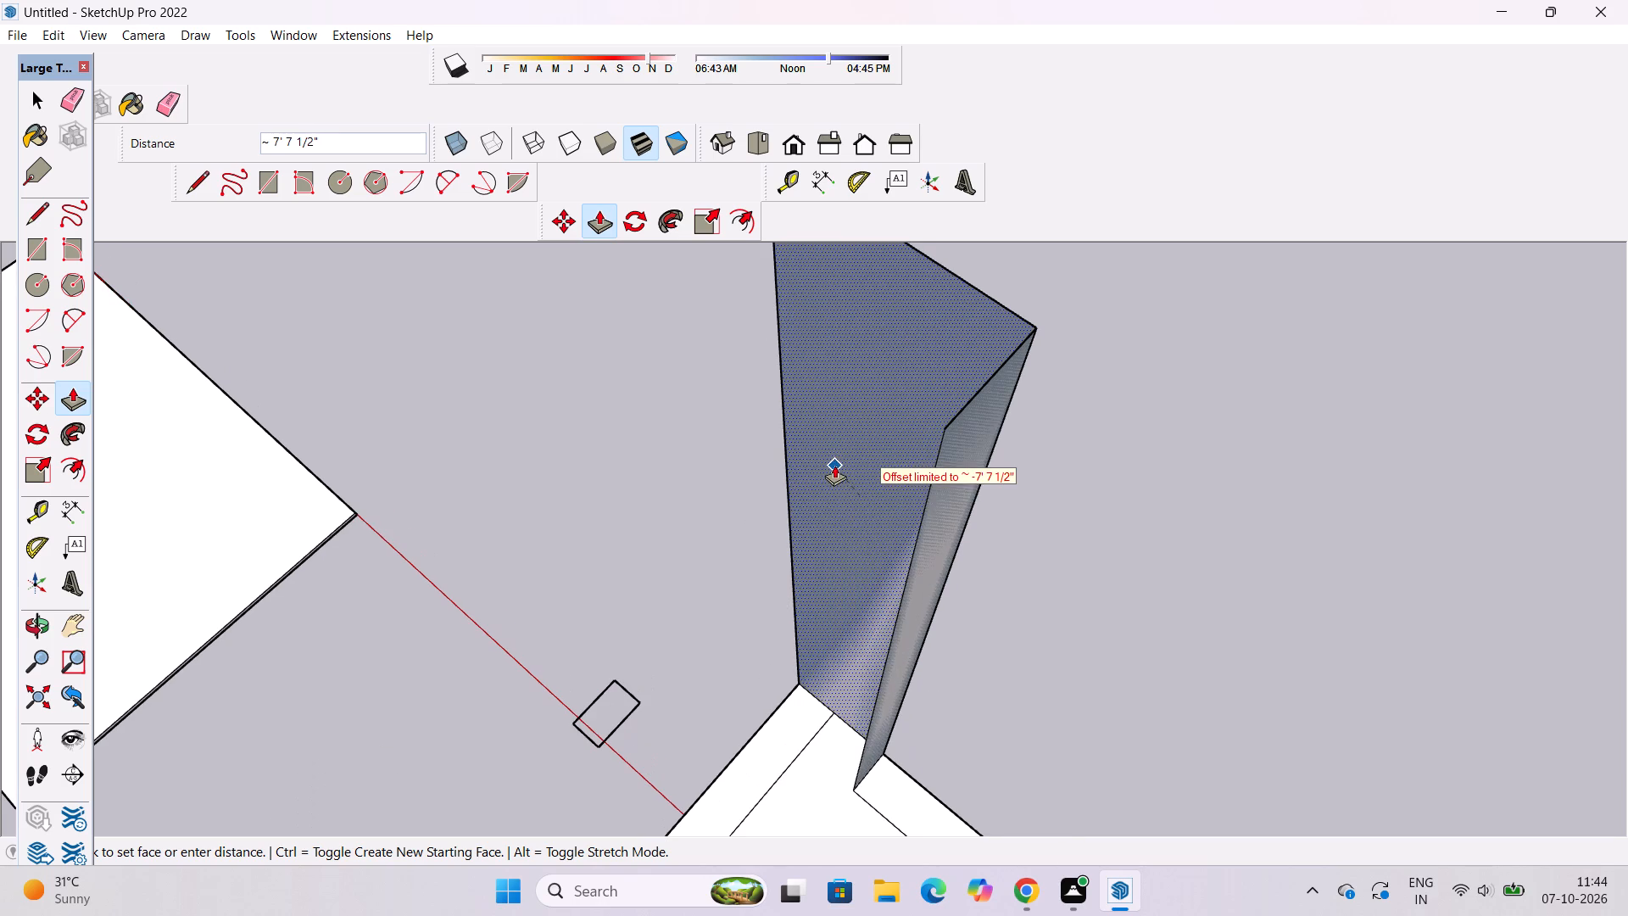
pyautogui.click(948, 427)
pyautogui.press('space')
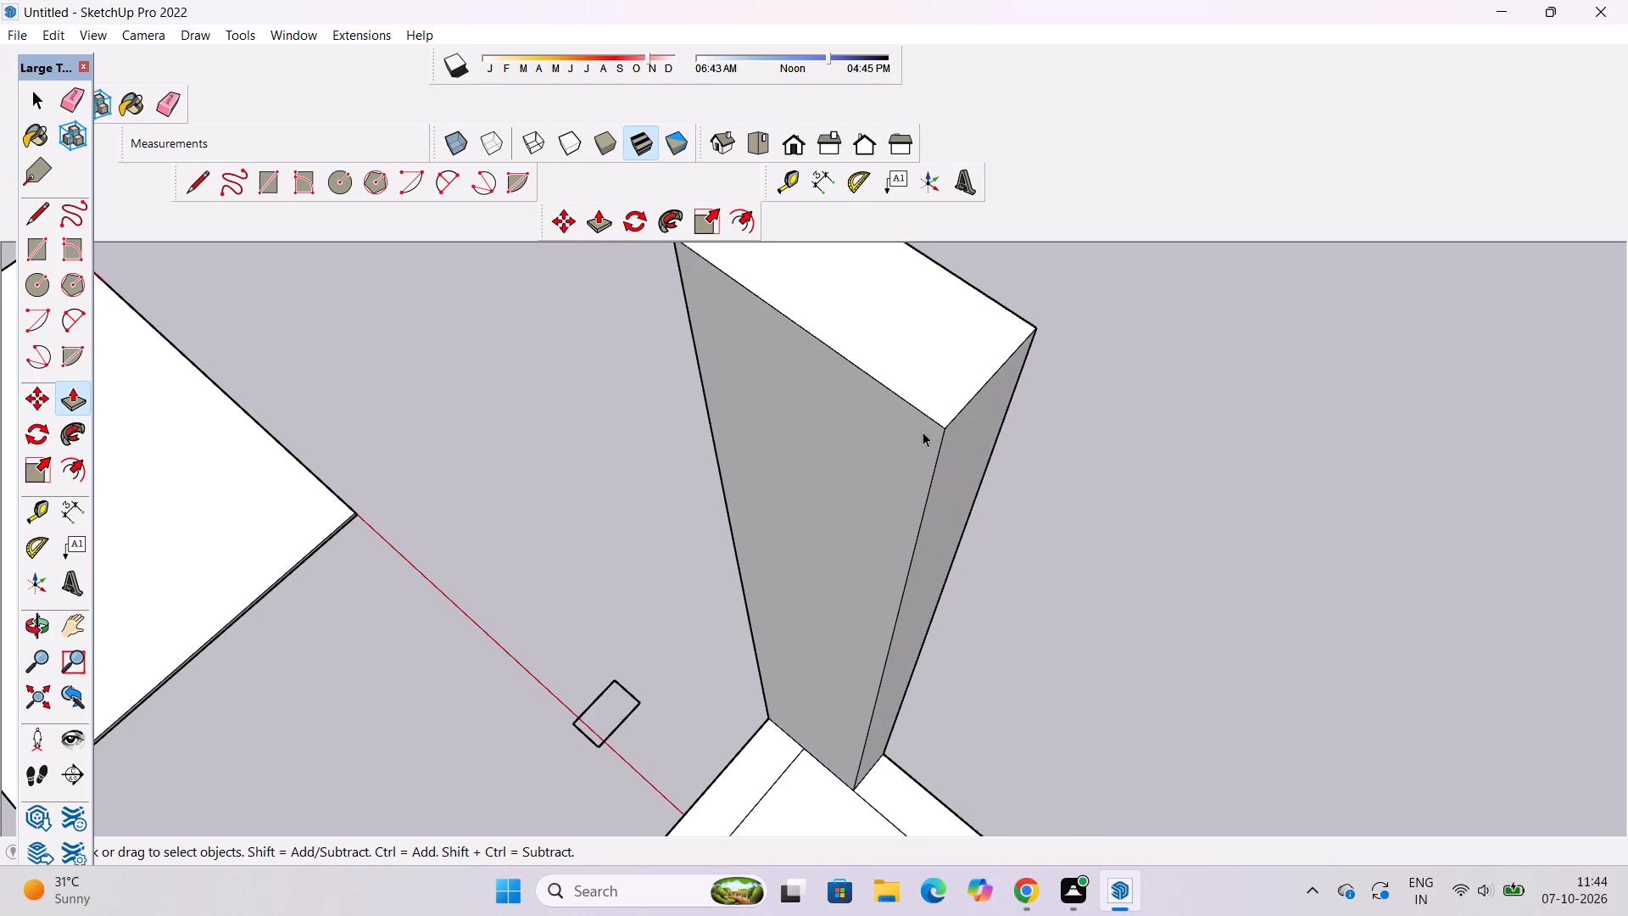
# Pull the inner face of the new thin column out 2' 8 9/16" to line up with the corner column's inner face.
pyautogui.press('o')
pyautogui.scroll(-7, 919, 433)
pyautogui.moveTo(1213, 457); pyautogui.dragTo(229, 439)
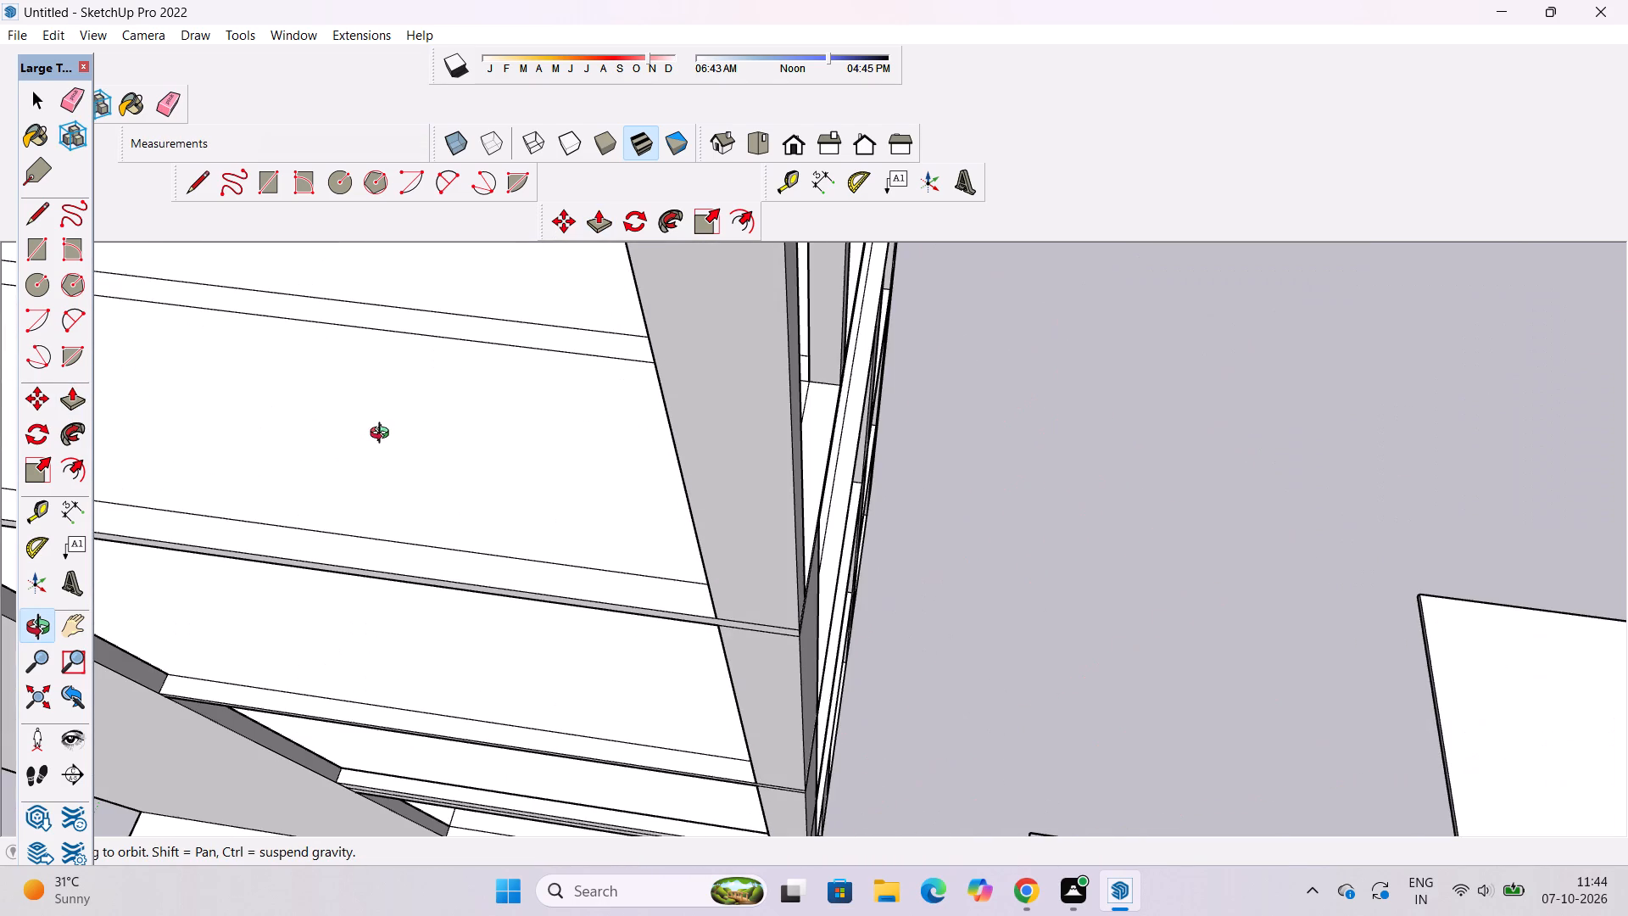
pyautogui.scroll(-4, 429, 438)
pyautogui.scroll(-5, 516, 425)
pyautogui.keyDown('shift'); pyautogui.moveTo(552, 489); pyautogui.dragTo(823, 605); pyautogui.keyUp('shift')
pyautogui.moveTo(824, 606); pyautogui.dragTo(888, 481)
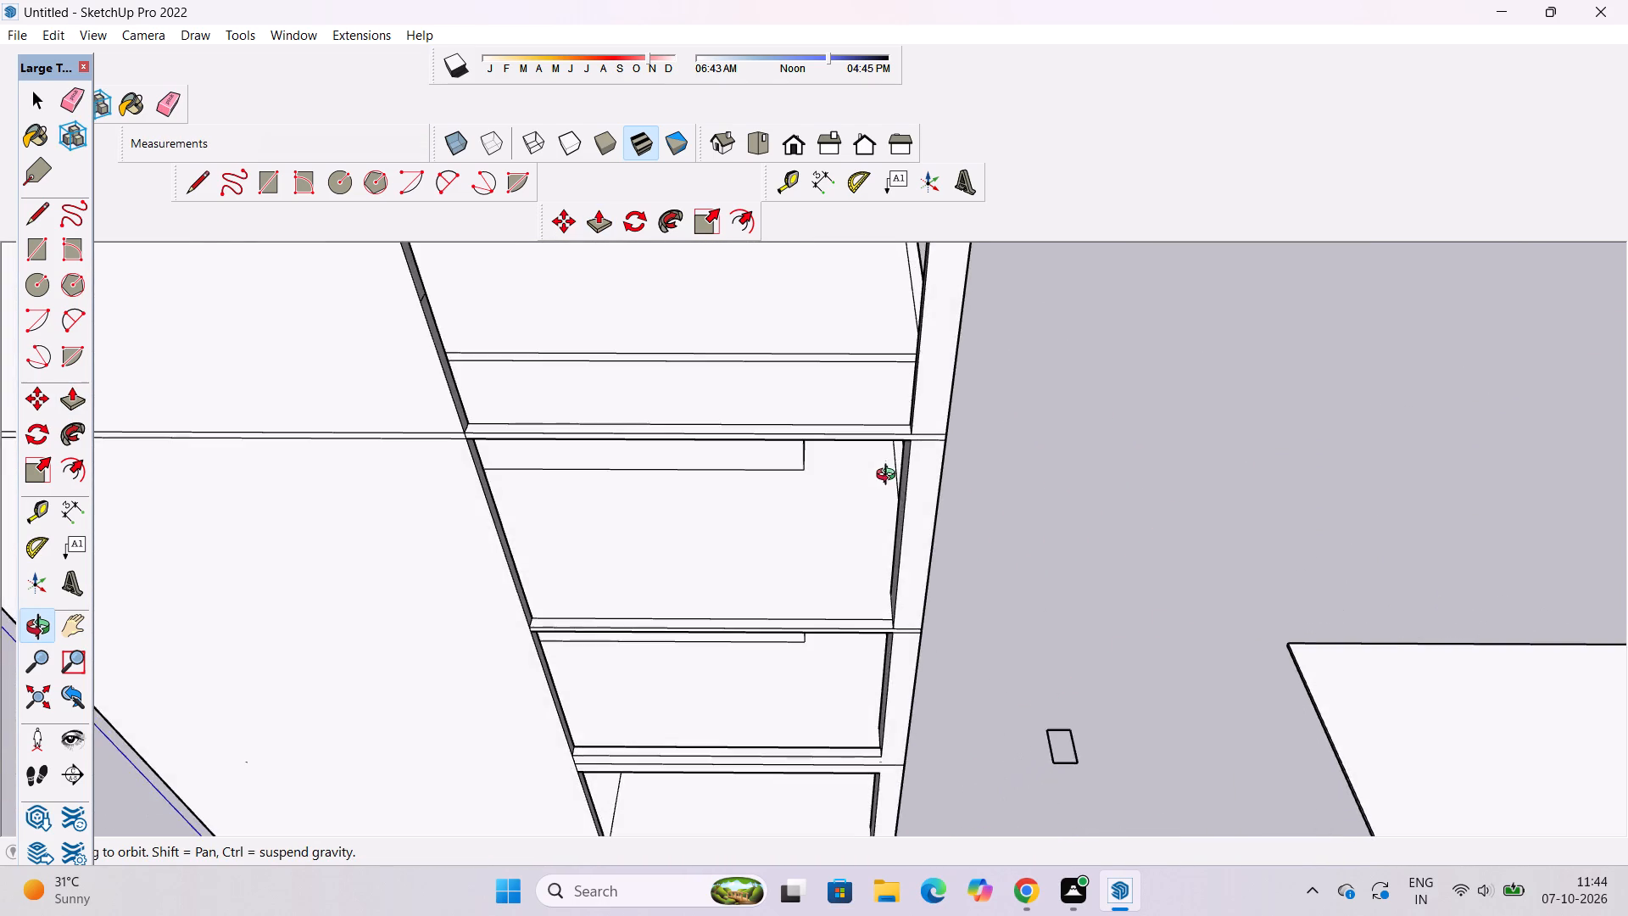
pyautogui.scroll(3, 891, 473)
pyautogui.keyDown('shift'); pyautogui.moveTo(889, 473); pyautogui.dragTo(890, 571); pyautogui.keyUp('shift')
pyautogui.scroll(3, 916, 491)
pyautogui.moveTo(916, 492); pyautogui.dragTo(937, 567)
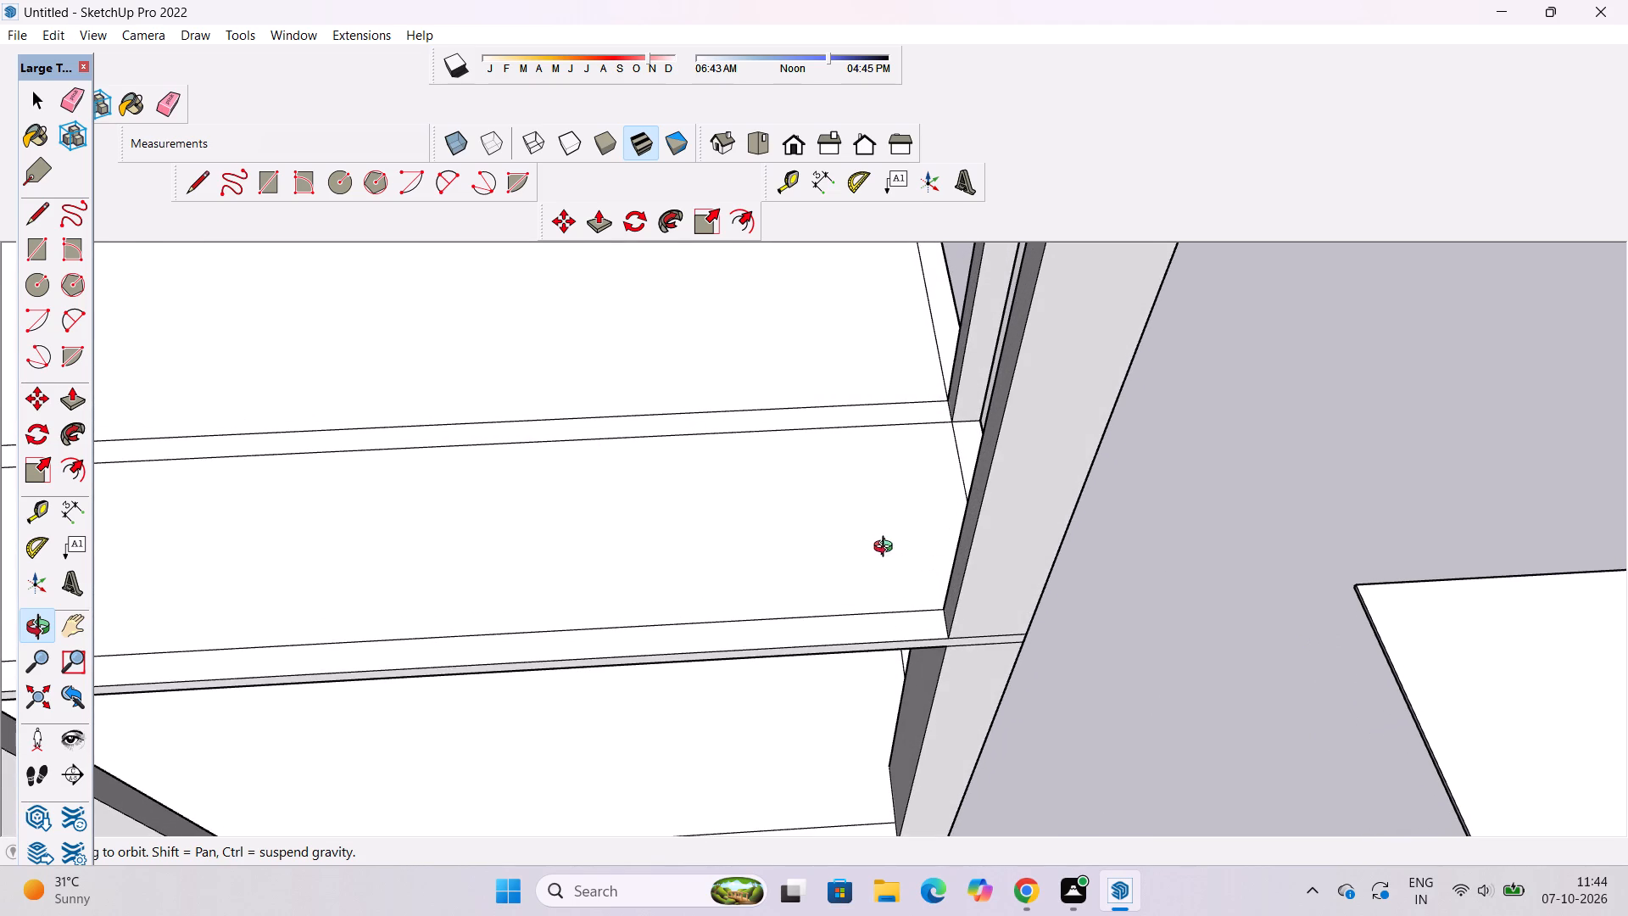
pyautogui.keyDown('shift'); pyautogui.moveTo(886, 545); pyautogui.dragTo(878, 582); pyautogui.keyUp('shift')
pyautogui.keyDown('shift'); pyautogui.click(923, 598); pyautogui.keyUp('shift')
pyautogui.press('p')
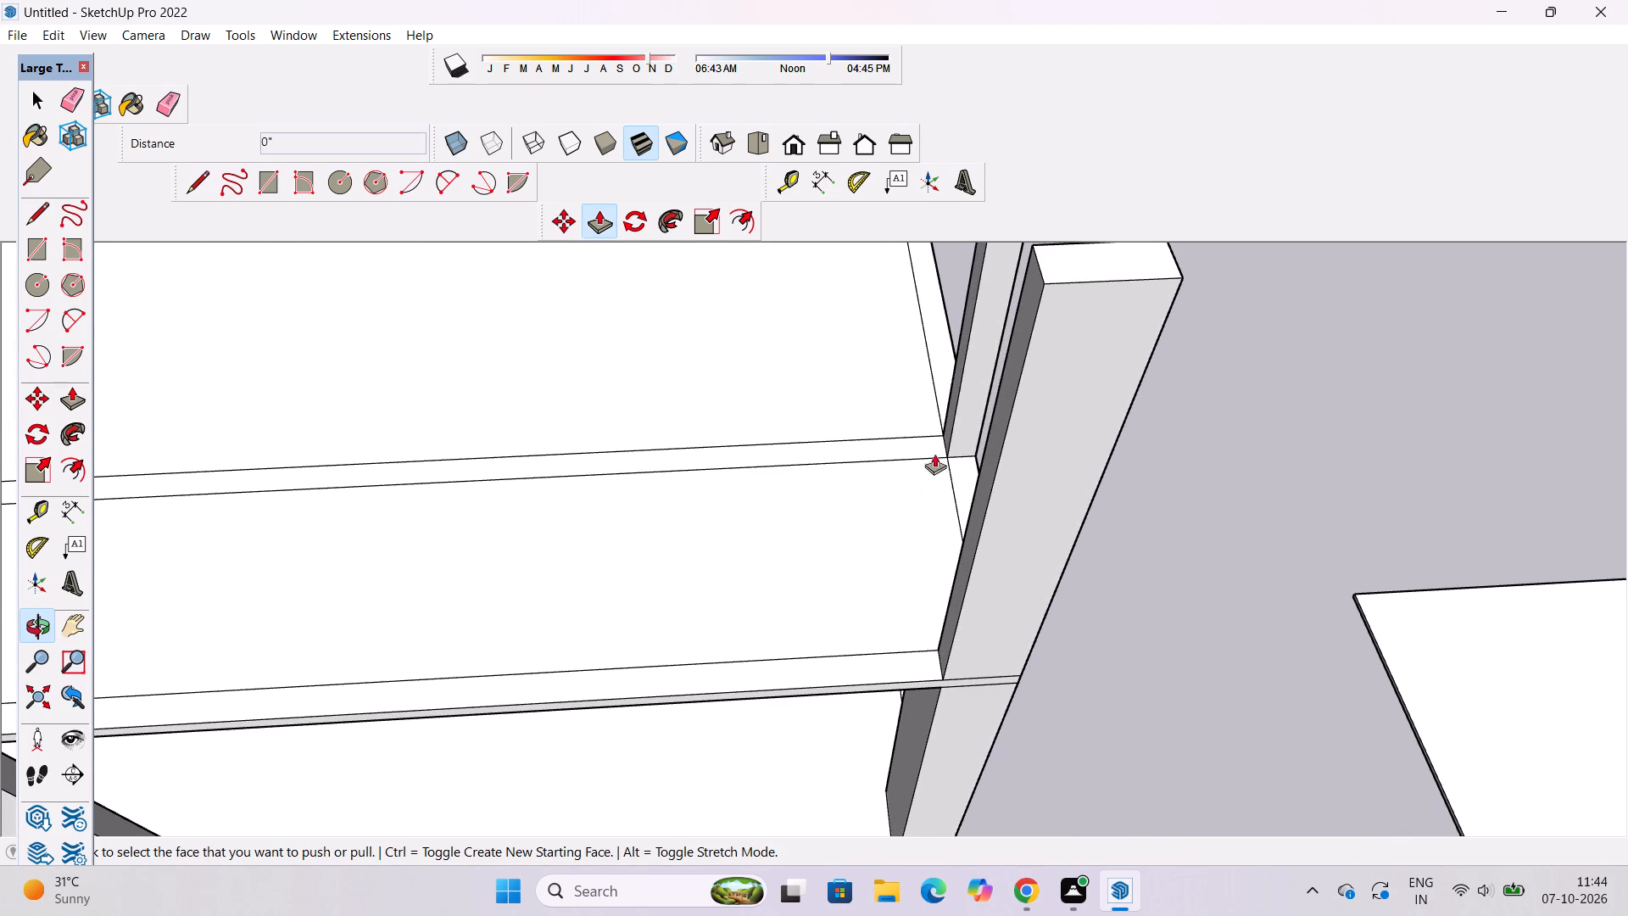
pyautogui.click(952, 391)
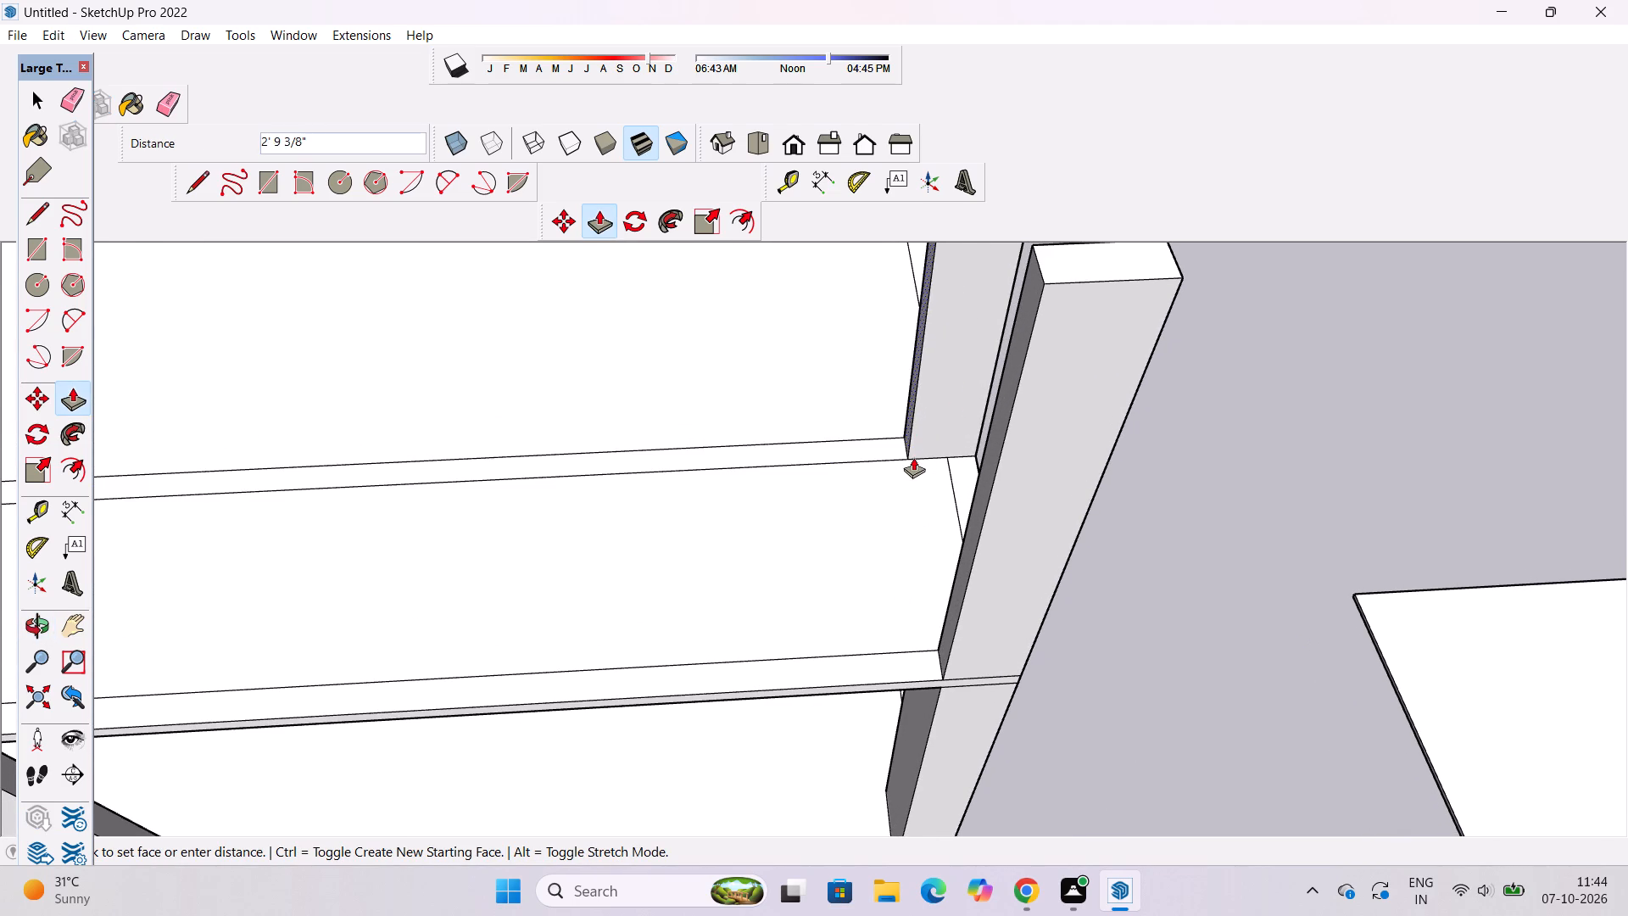
pyautogui.scroll(-2, 912, 460)
pyautogui.click(940, 631)
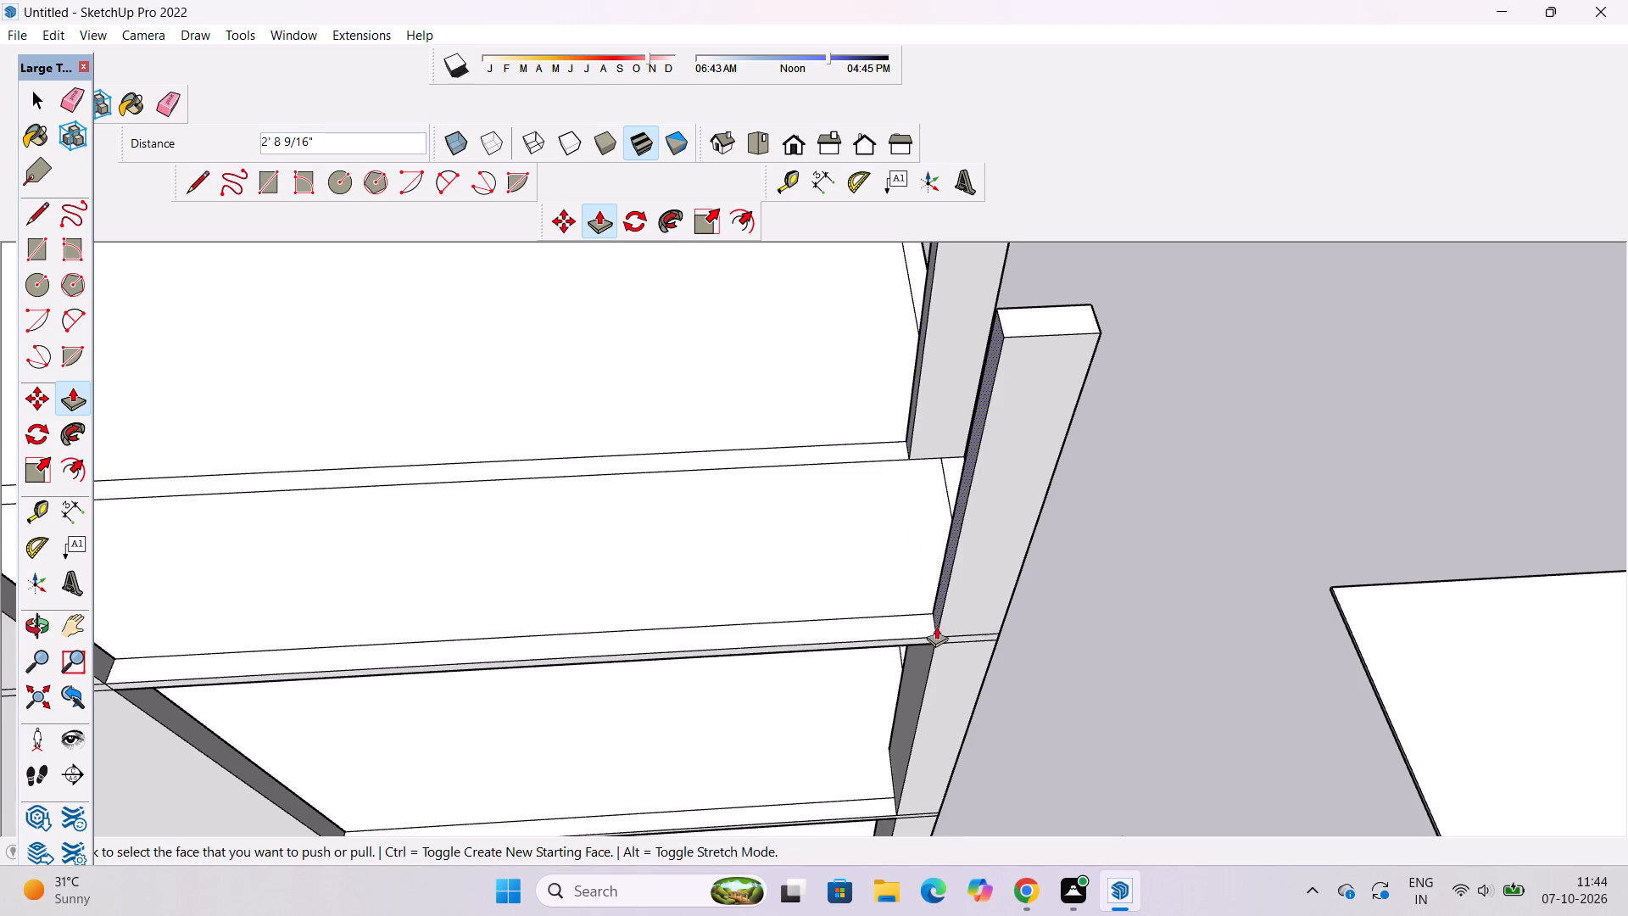
pyautogui.press('space')
# Place a guide 1.7' below the top edge on the corner column's face that faces the second column.
pyautogui.press('o')
pyautogui.scroll(-6, 886, 571)
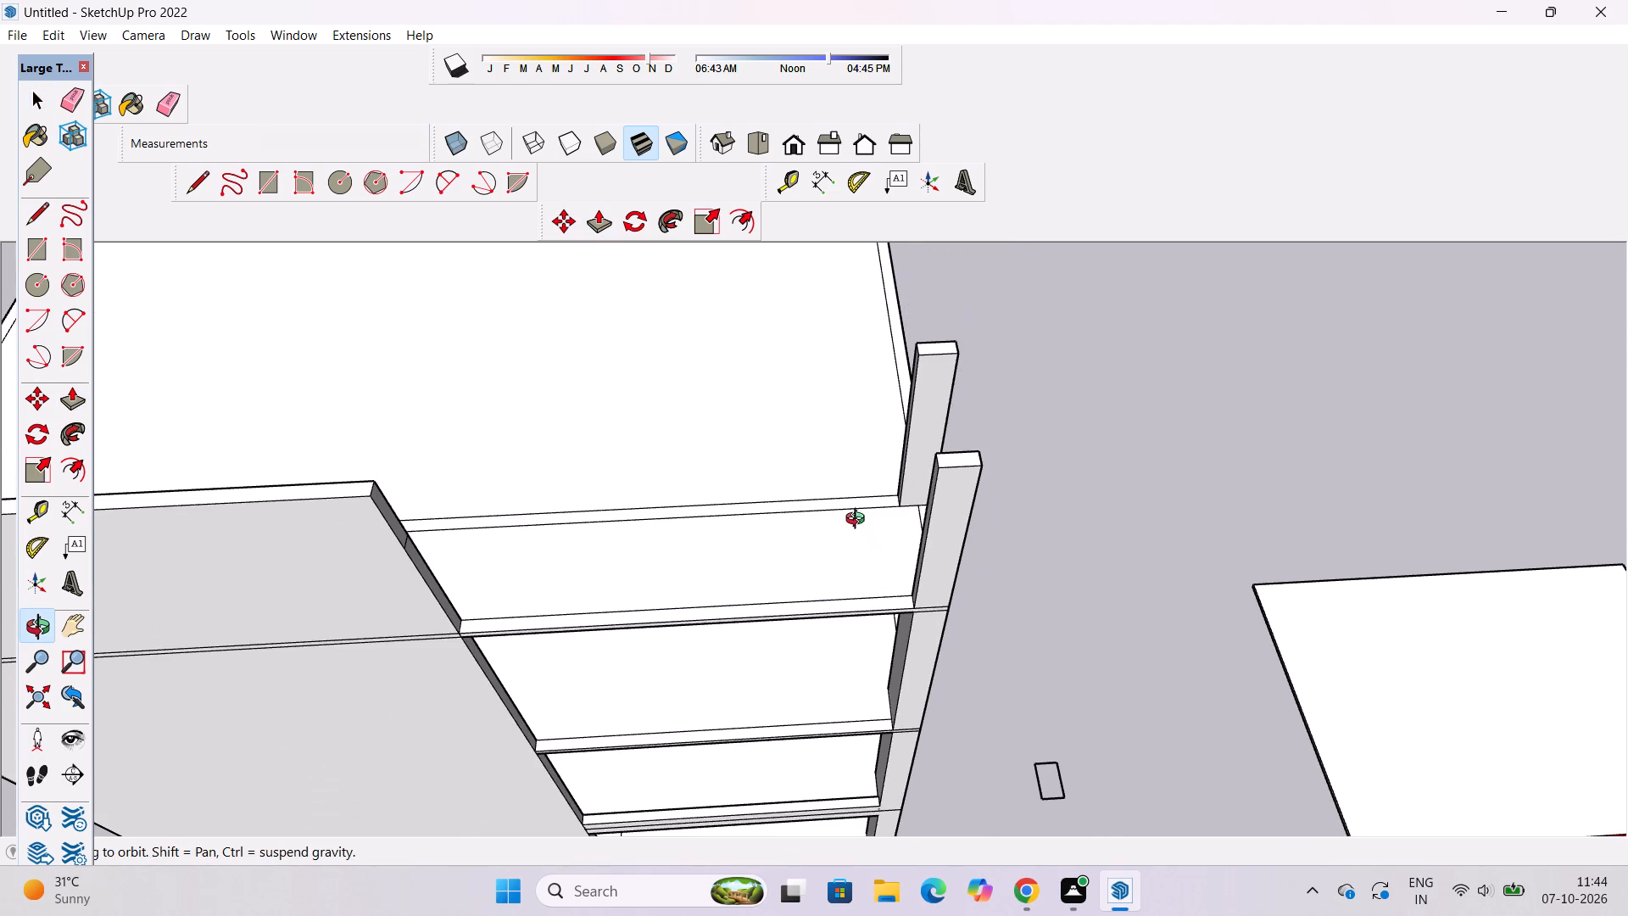
pyautogui.scroll(-2, 859, 521)
pyautogui.keyDown('shift'); pyautogui.moveTo(859, 513); pyautogui.dragTo(879, 589); pyautogui.keyUp('shift')
pyautogui.scroll(2, 870, 533)
pyautogui.moveTo(994, 533); pyautogui.dragTo(493, 558)
pyautogui.keyDown('shift'); pyautogui.moveTo(498, 551); pyautogui.dragTo(619, 637); pyautogui.keyUp('shift')
pyautogui.scroll(9, 559, 559)
pyautogui.moveTo(521, 543); pyautogui.dragTo(449, 537)
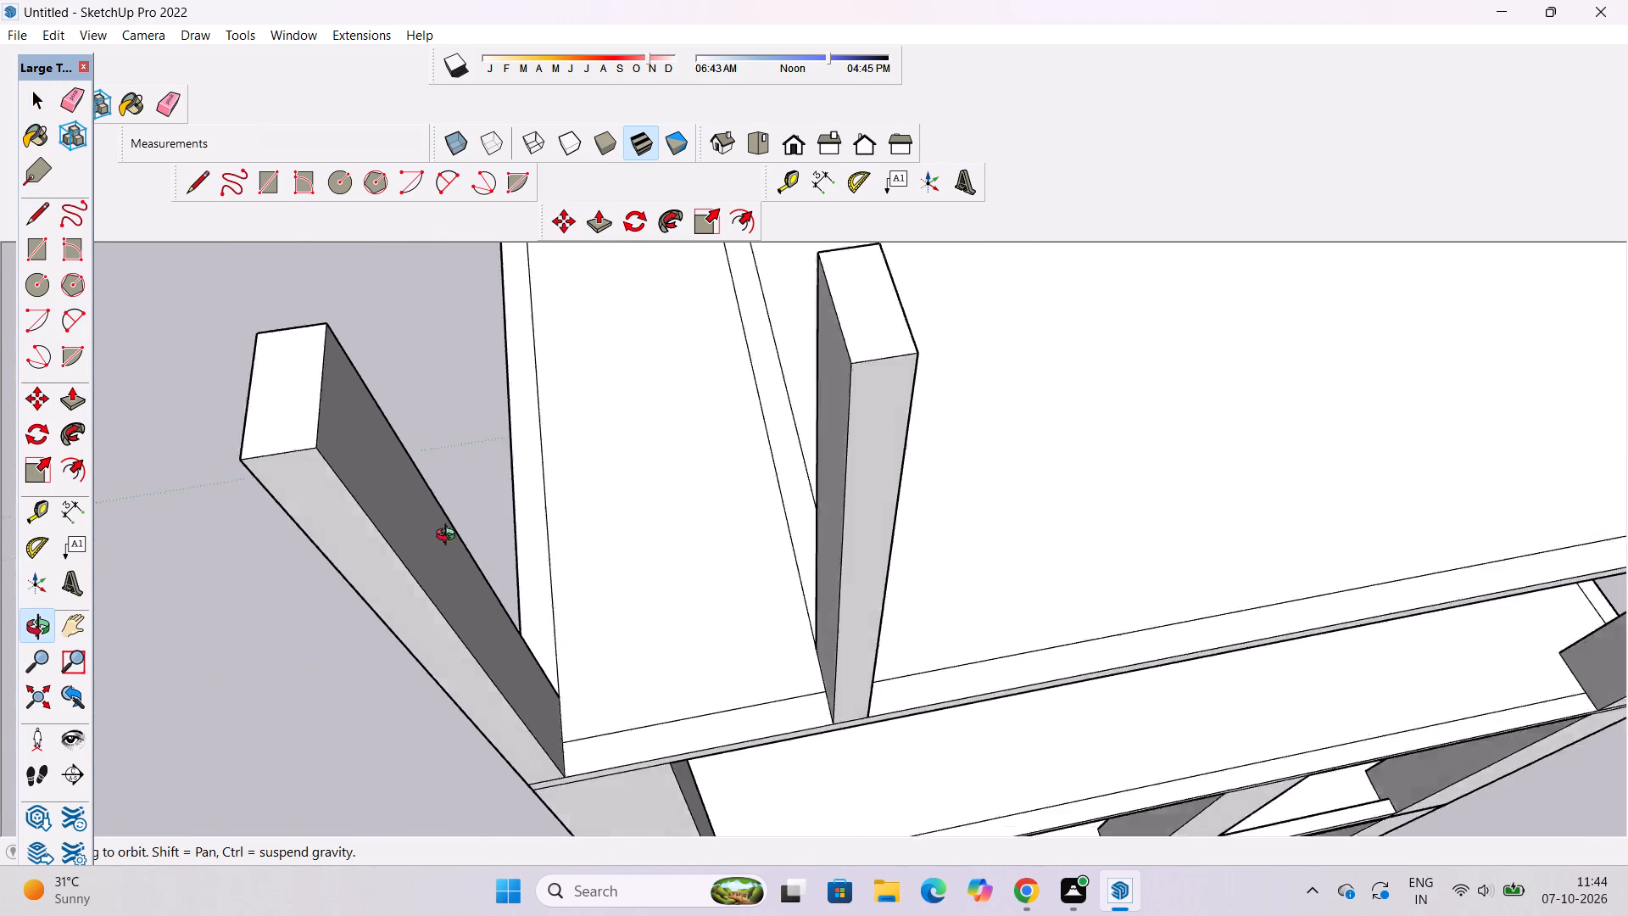
pyautogui.moveTo(449, 537); pyautogui.dragTo(410, 531)
pyautogui.moveTo(387, 512); pyautogui.dragTo(590, 718)
pyautogui.scroll(-5, 583, 692)
pyautogui.moveTo(585, 694); pyautogui.dragTo(503, 606)
pyautogui.keyDown('shift'); pyautogui.moveTo(499, 566); pyautogui.dragTo(458, 644); pyautogui.keyUp('shift')
pyautogui.keyDown('shift'); pyautogui.scroll(4, 472, 627); pyautogui.keyUp('shift')
pyautogui.keyDown('shift'); pyautogui.moveTo(471, 625); pyautogui.dragTo(453, 645); pyautogui.keyUp('shift')
pyautogui.scroll(3, 453, 642)
pyautogui.press('t')
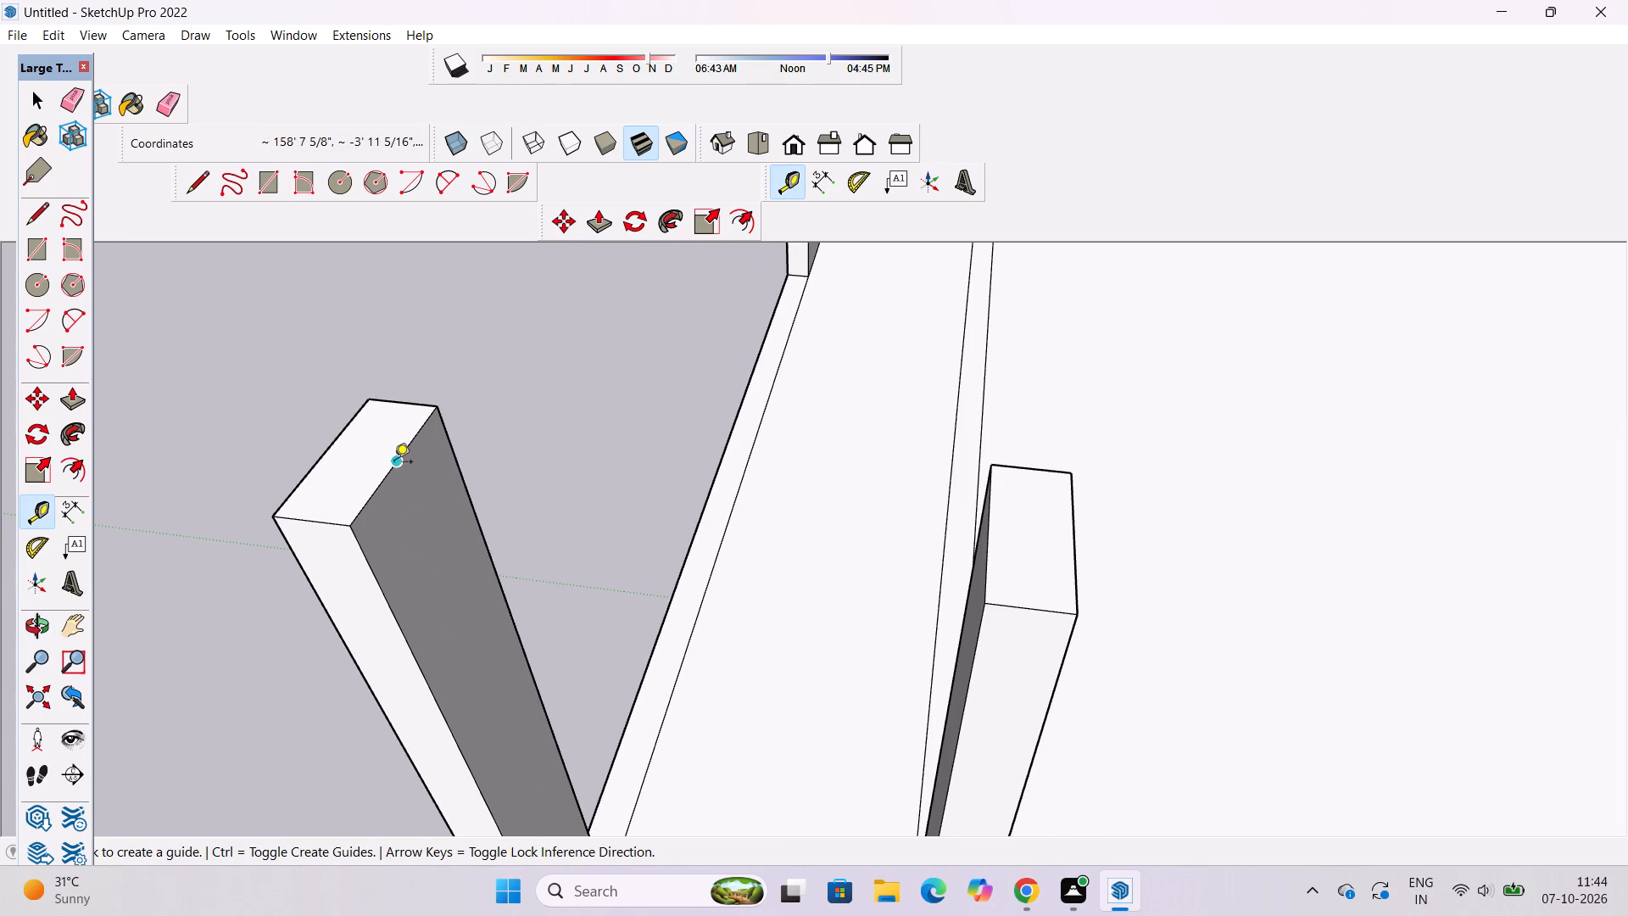
pyautogui.click(396, 464)
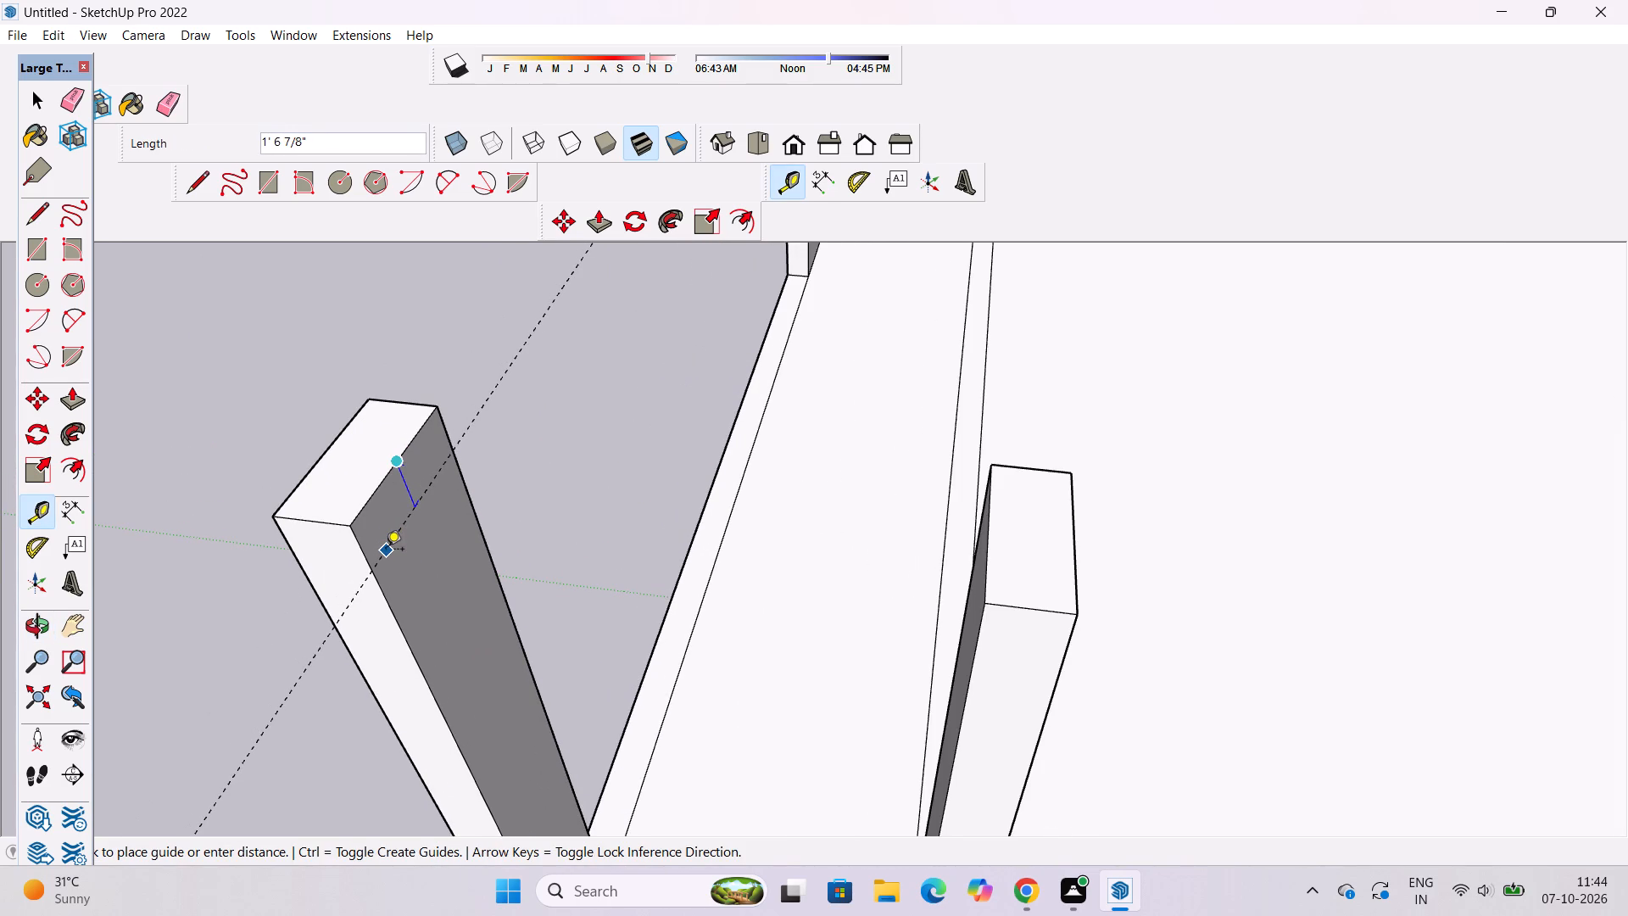
pyautogui.write("1.7'")
pyautogui.press('Return')
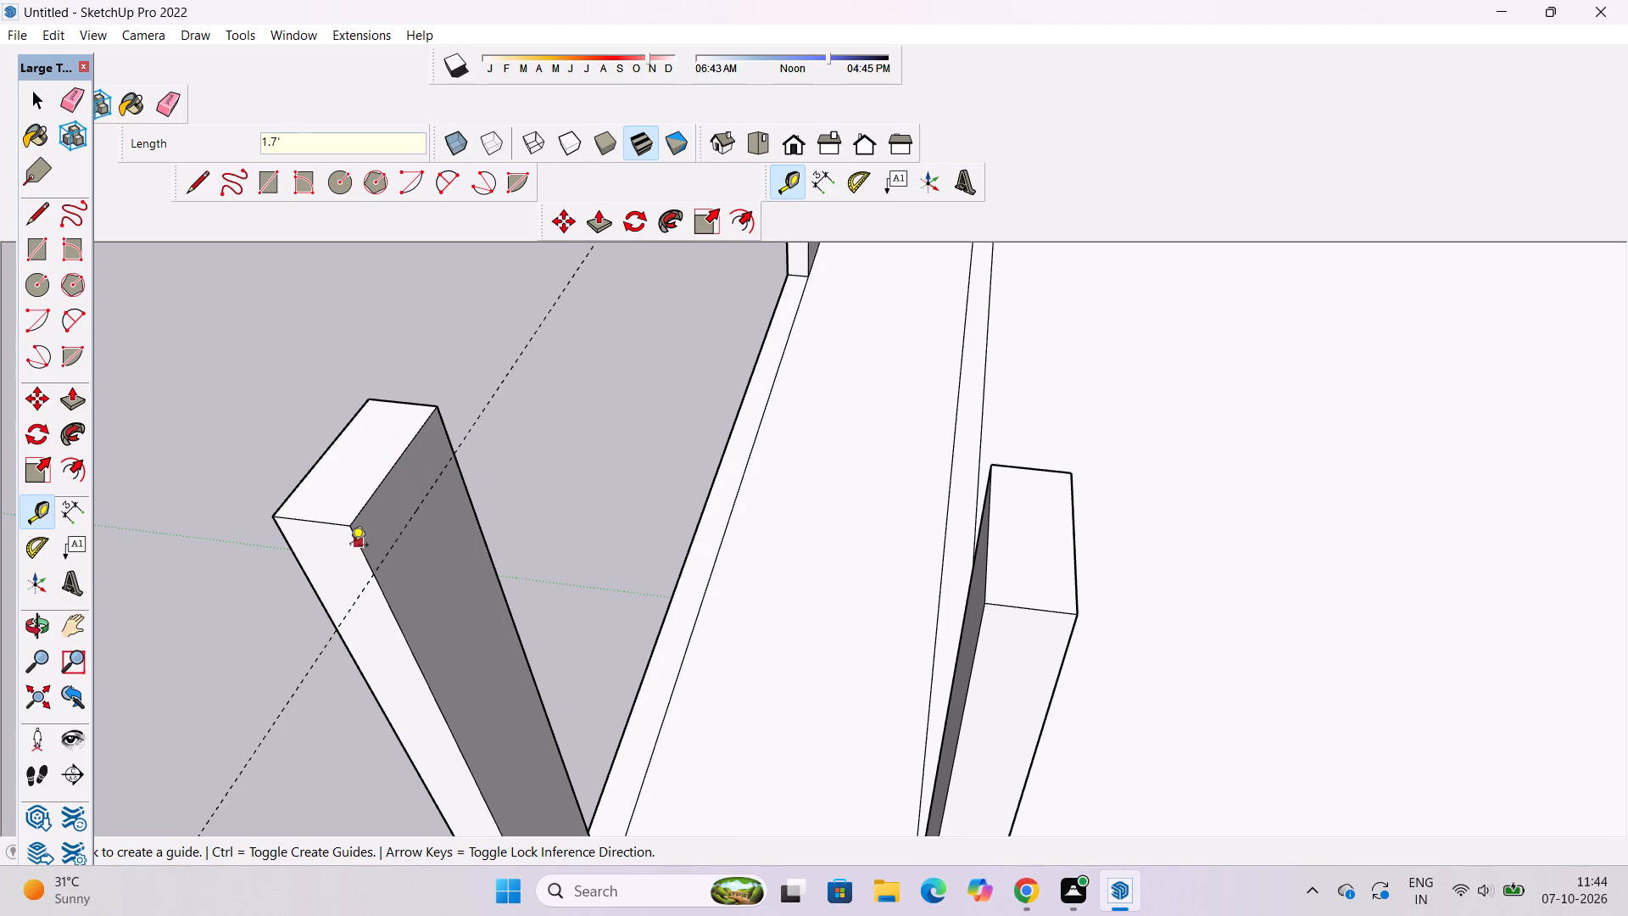
# Draw a line along the guide across the corner column's face and erase the guide.
pyautogui.click(203, 194)
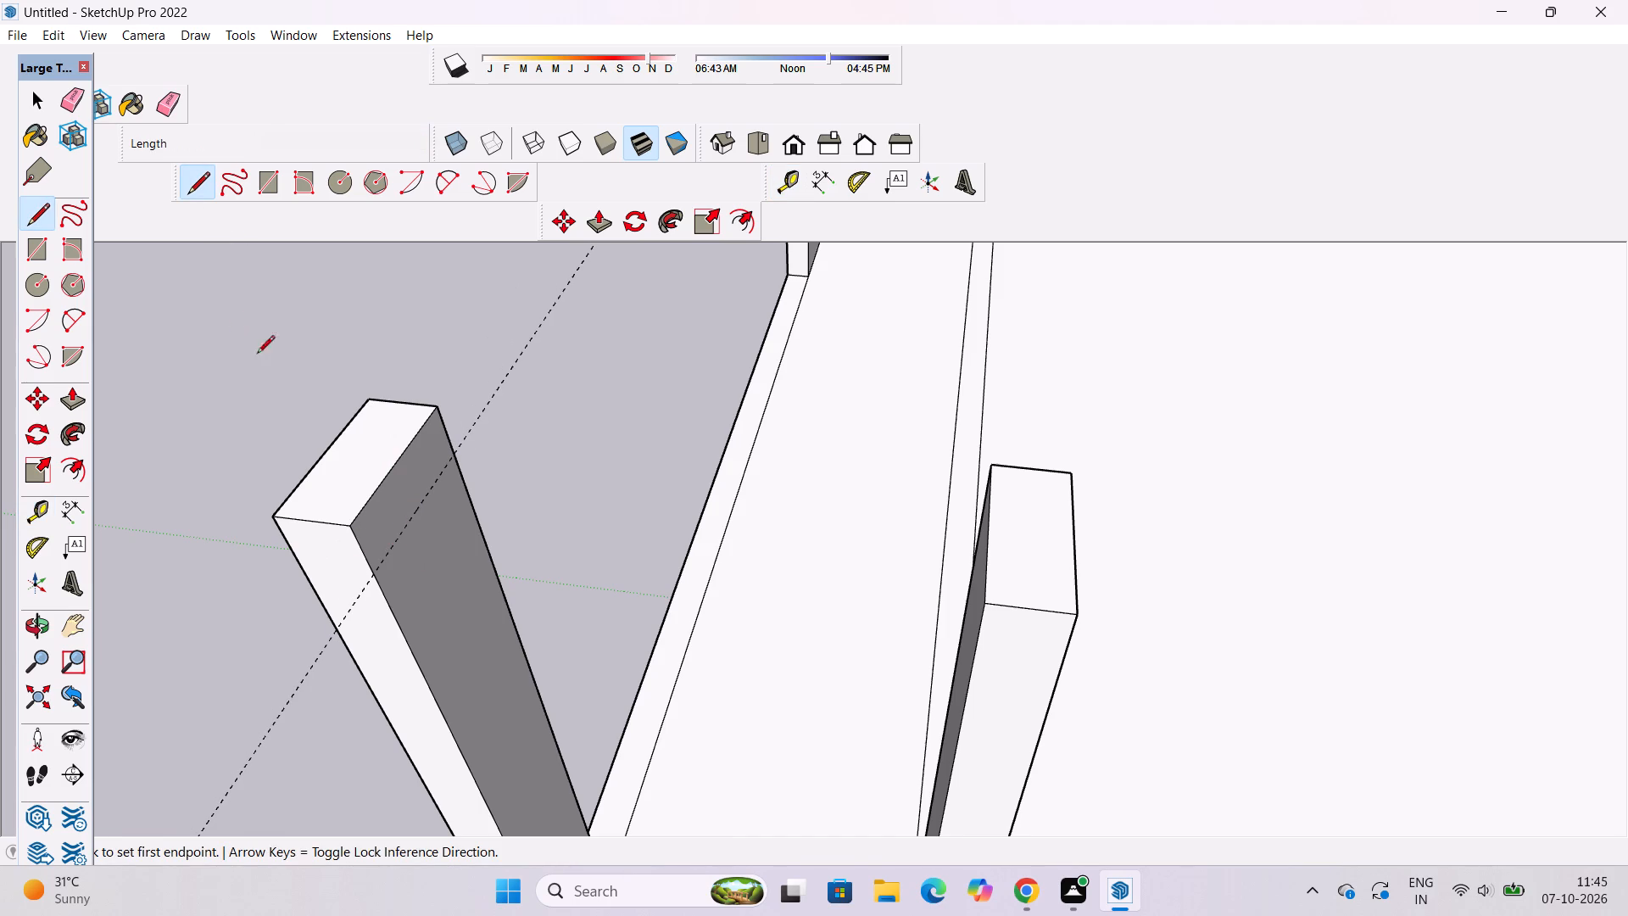
pyautogui.click(375, 575)
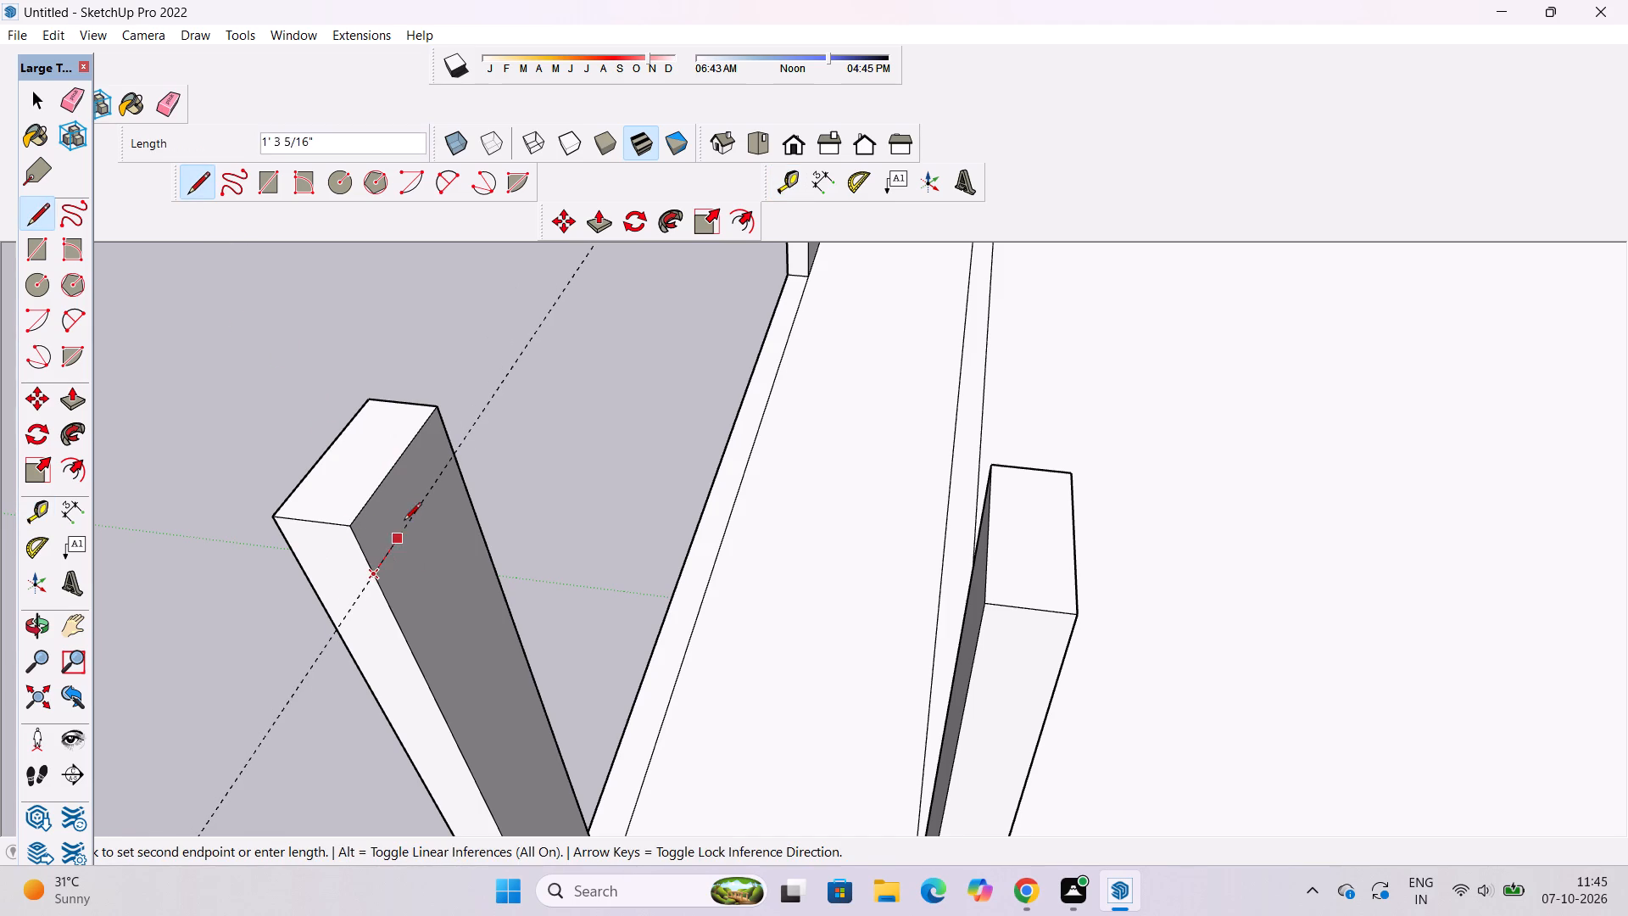
pyautogui.click(460, 451)
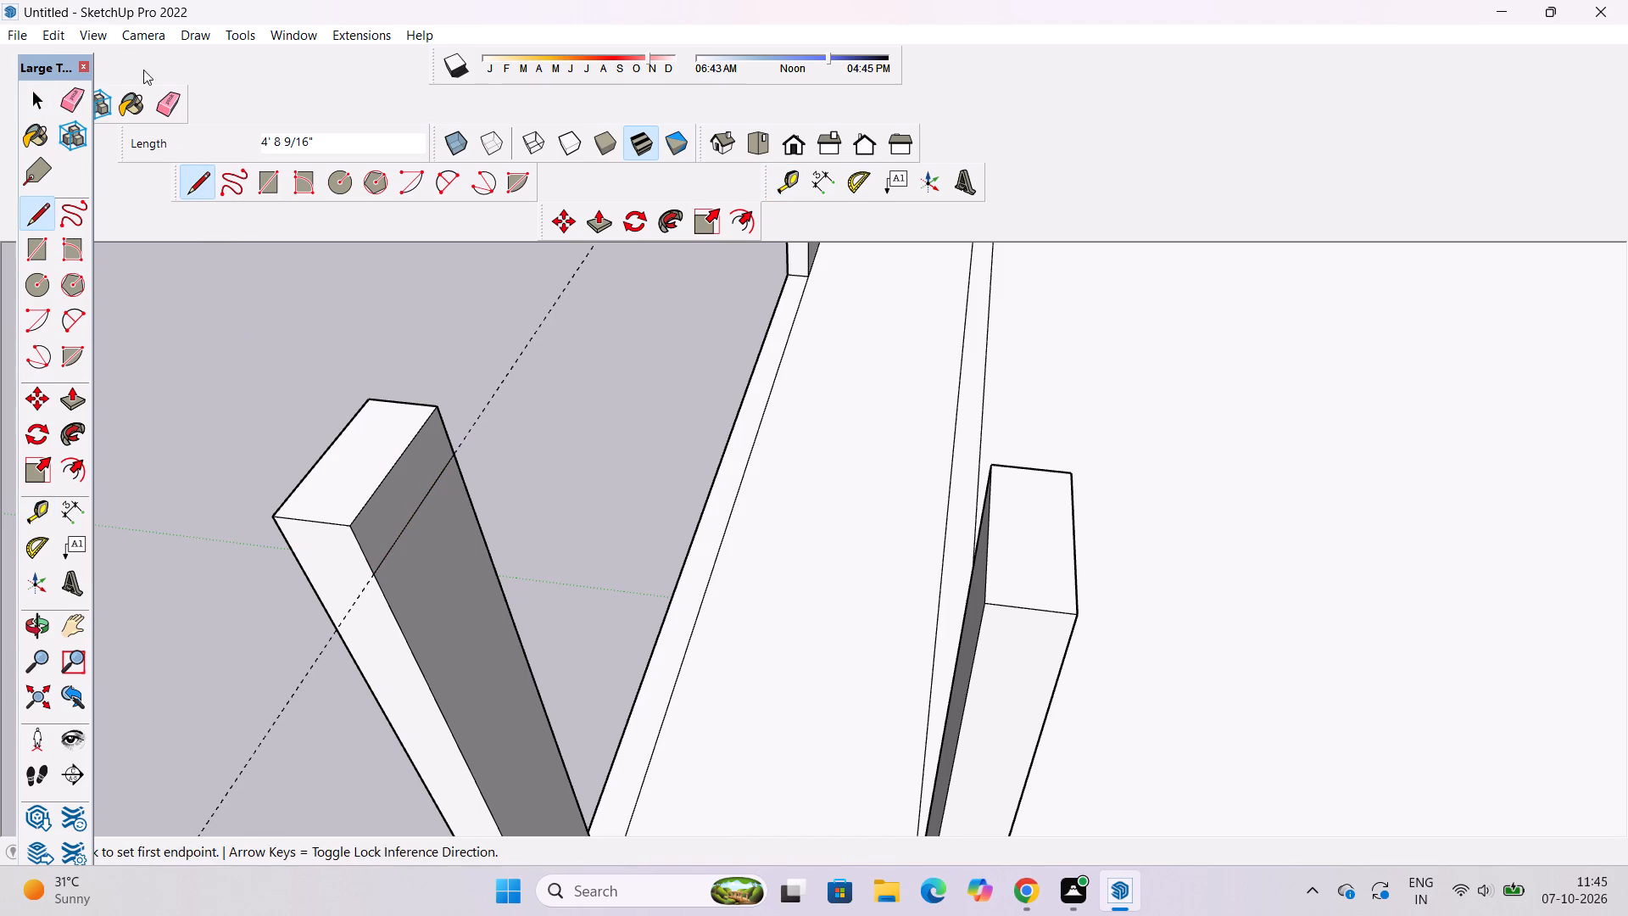
pyautogui.click(156, 100)
pyautogui.moveTo(466, 351); pyautogui.dragTo(495, 391)
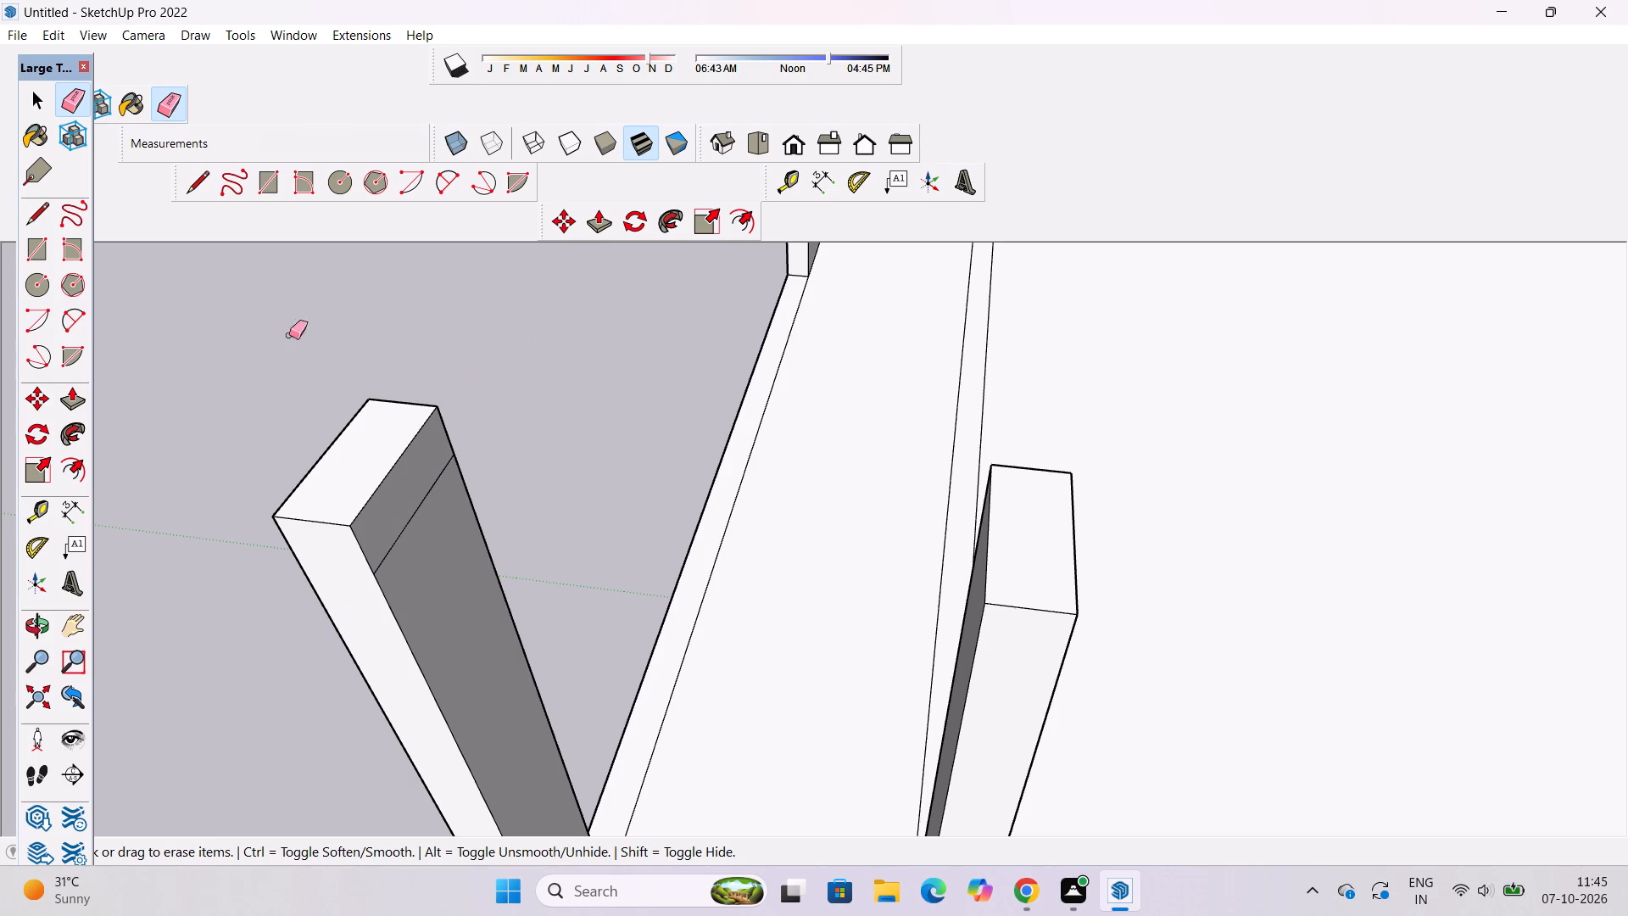
# Push/Pull the top strip of the corner column's face 15' across to the second column to form a beam.
pyautogui.click(69, 396)
pyautogui.click(387, 509)
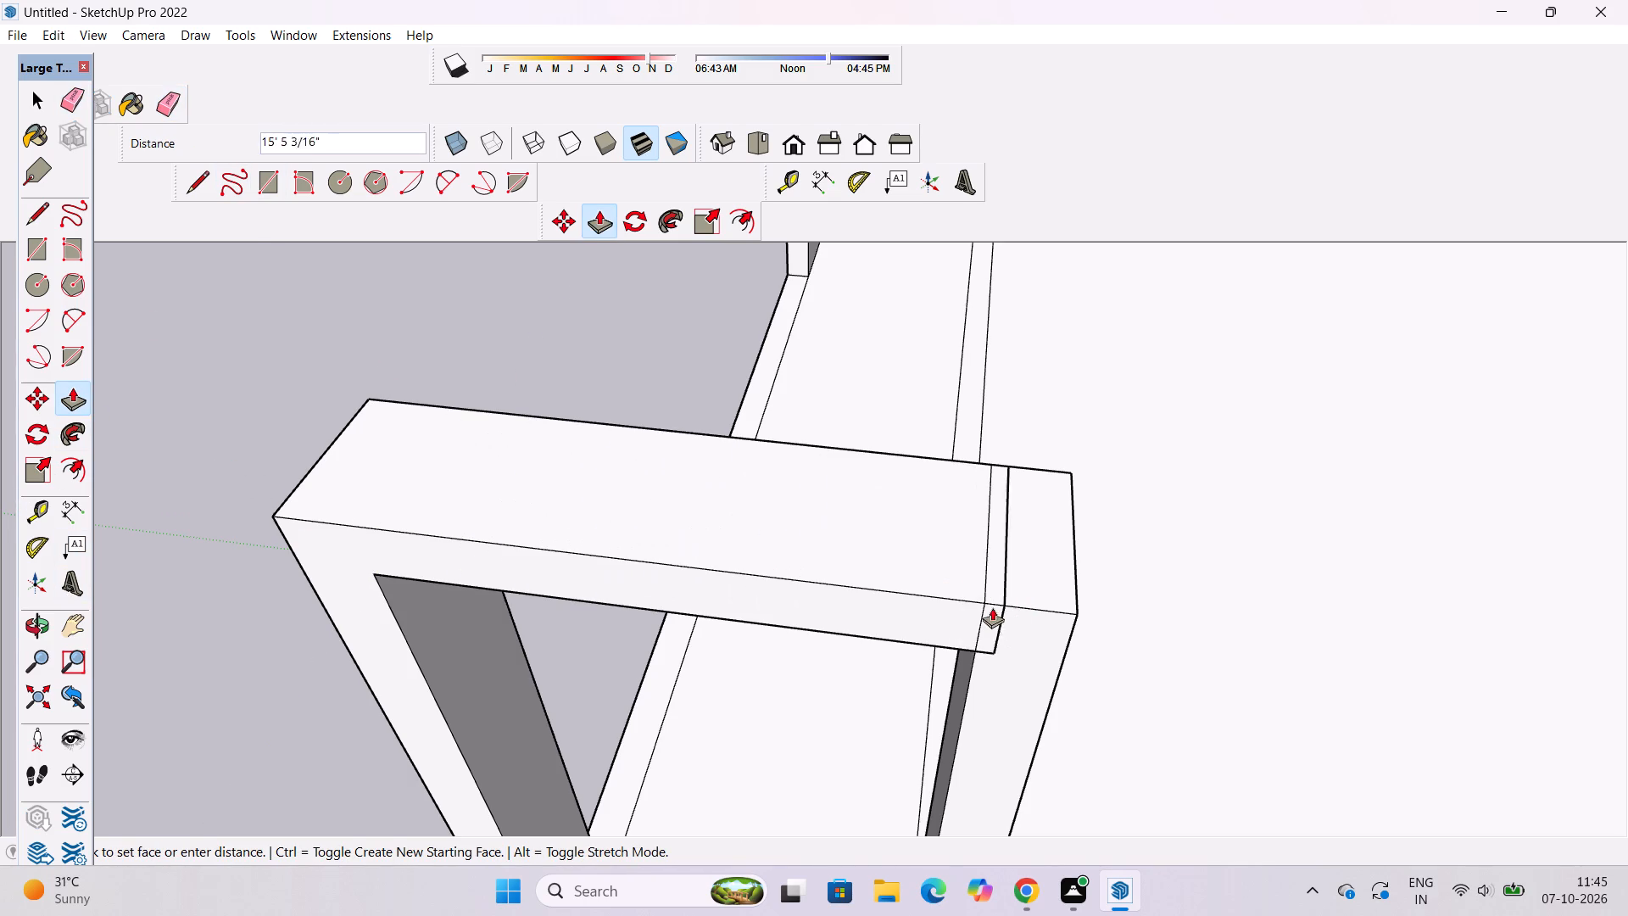
pyautogui.click(987, 604)
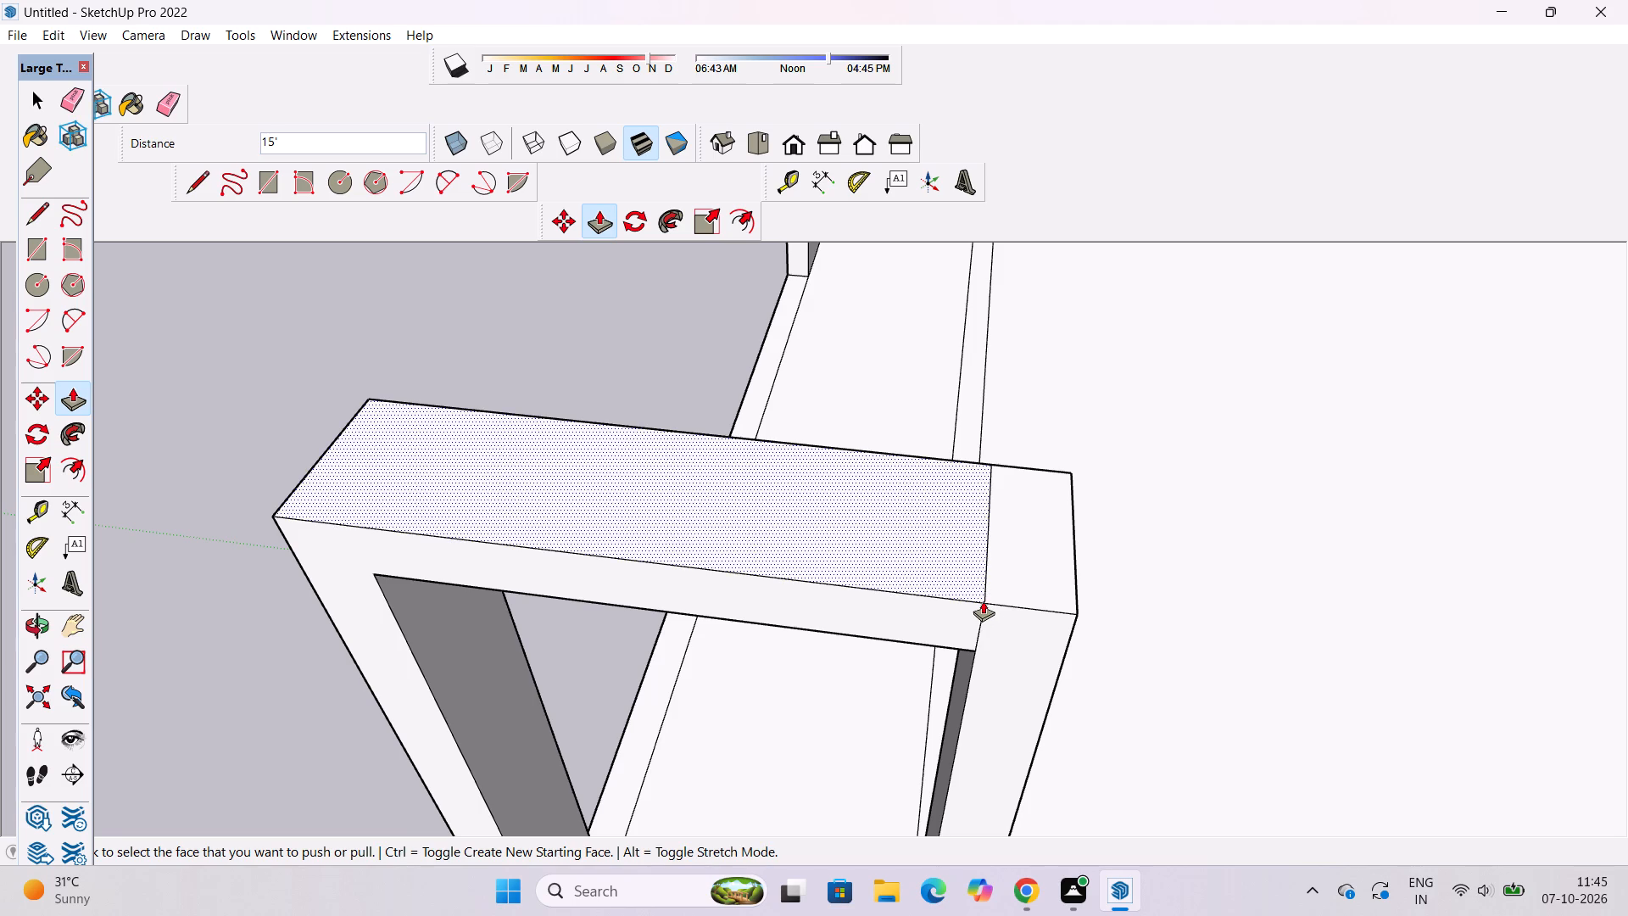
pyautogui.press('space')
# Examine the beam and its two columns together with the roof slab and the long wall from several sides.
pyautogui.press('o')
pyautogui.scroll(-6, 664, 477)
pyautogui.moveTo(493, 567); pyautogui.dragTo(857, 552)
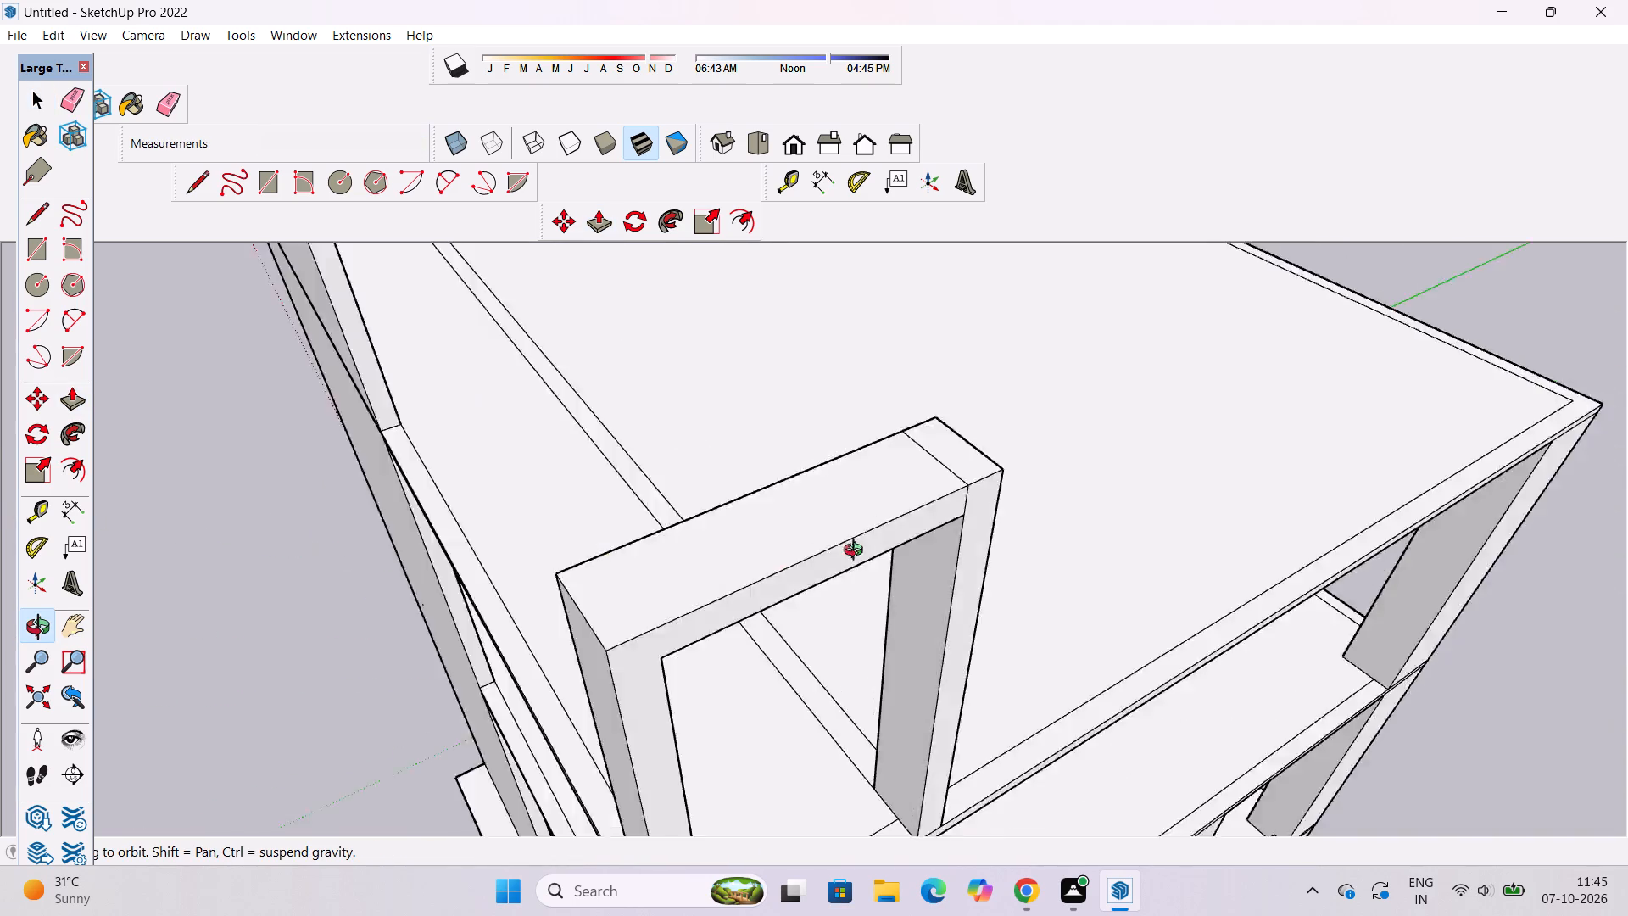
pyautogui.moveTo(857, 552); pyautogui.dragTo(1440, 495)
pyautogui.scroll(-4, 1068, 468)
pyautogui.moveTo(1154, 505); pyautogui.dragTo(856, 509)
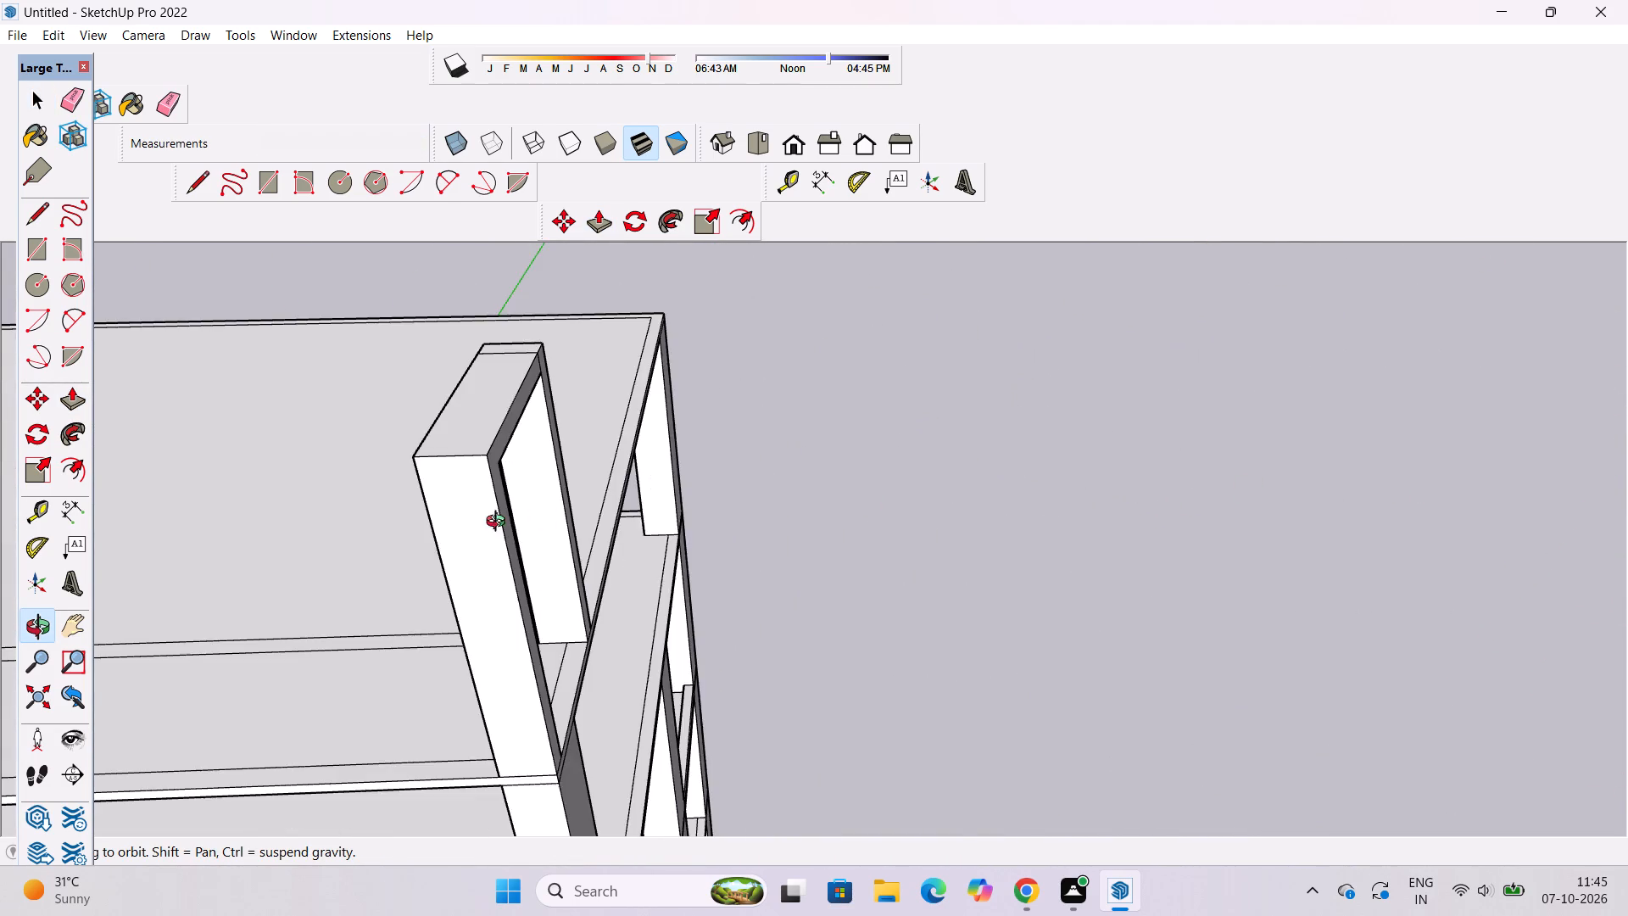
pyautogui.keyDown('shift'); pyautogui.moveTo(518, 523); pyautogui.dragTo(1093, 558); pyautogui.keyUp('shift')
pyautogui.scroll(-3, 1075, 559)
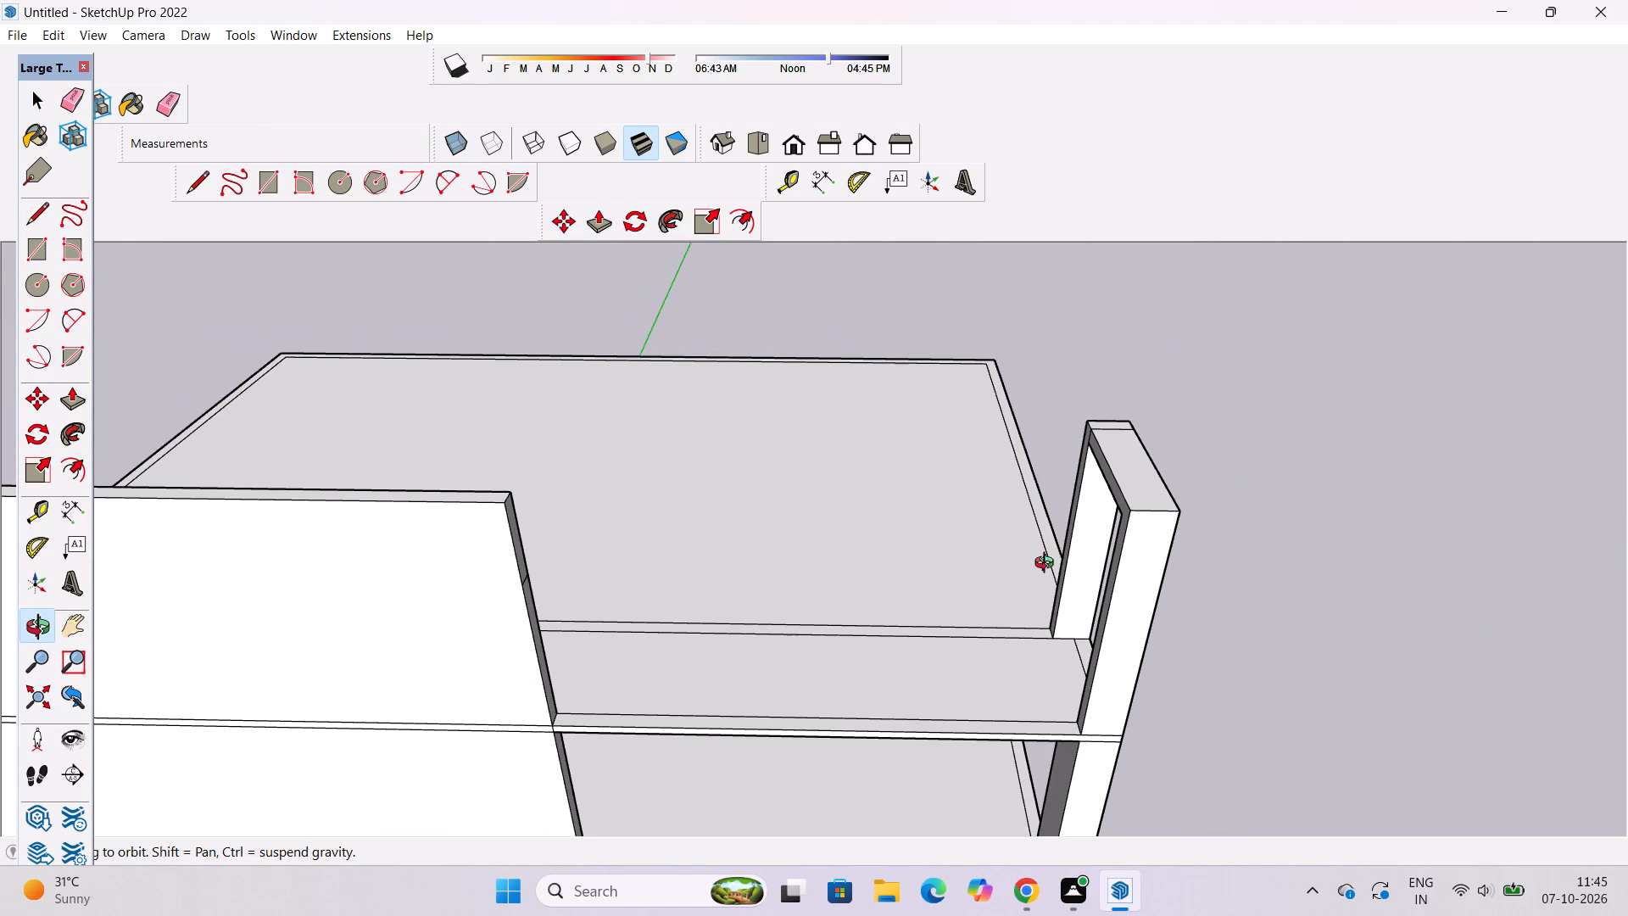
# Erase the seam lines on the top and side faces where the beam meets the second column.
pyautogui.moveTo(1071, 581); pyautogui.dragTo(1173, 578)
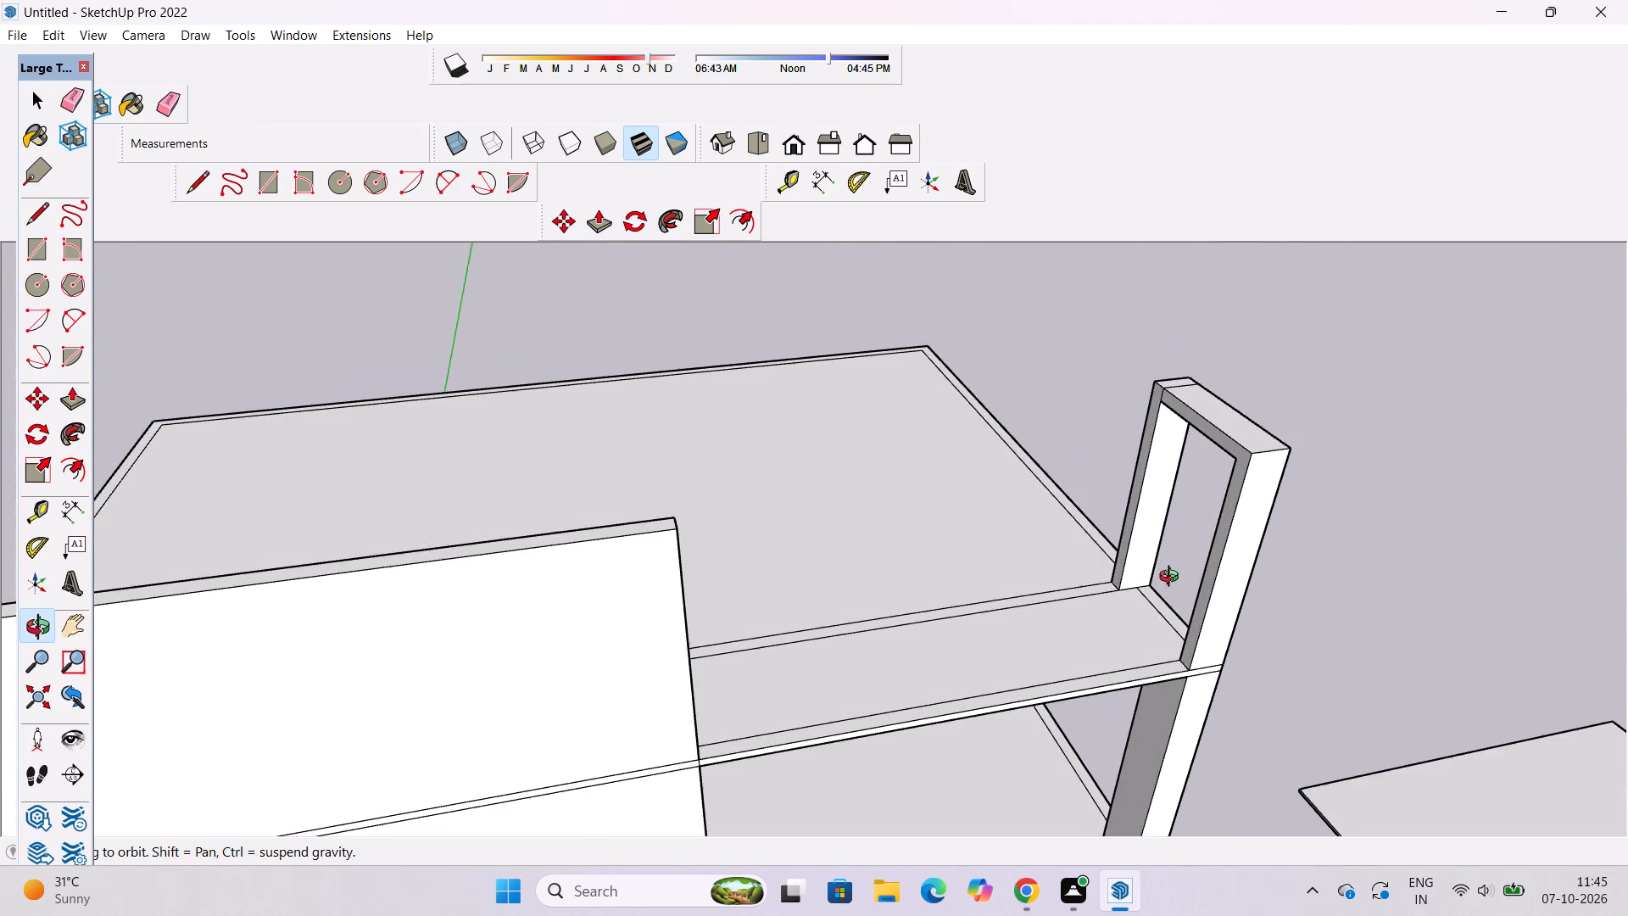
pyautogui.moveTo(1173, 578); pyautogui.dragTo(1186, 572)
pyautogui.scroll(3, 1191, 432)
pyautogui.keyDown('shift'); pyautogui.moveTo(1191, 432); pyautogui.dragTo(1010, 511); pyautogui.keyUp('shift')
pyautogui.moveTo(1014, 511); pyautogui.dragTo(1157, 505)
pyautogui.press('e')
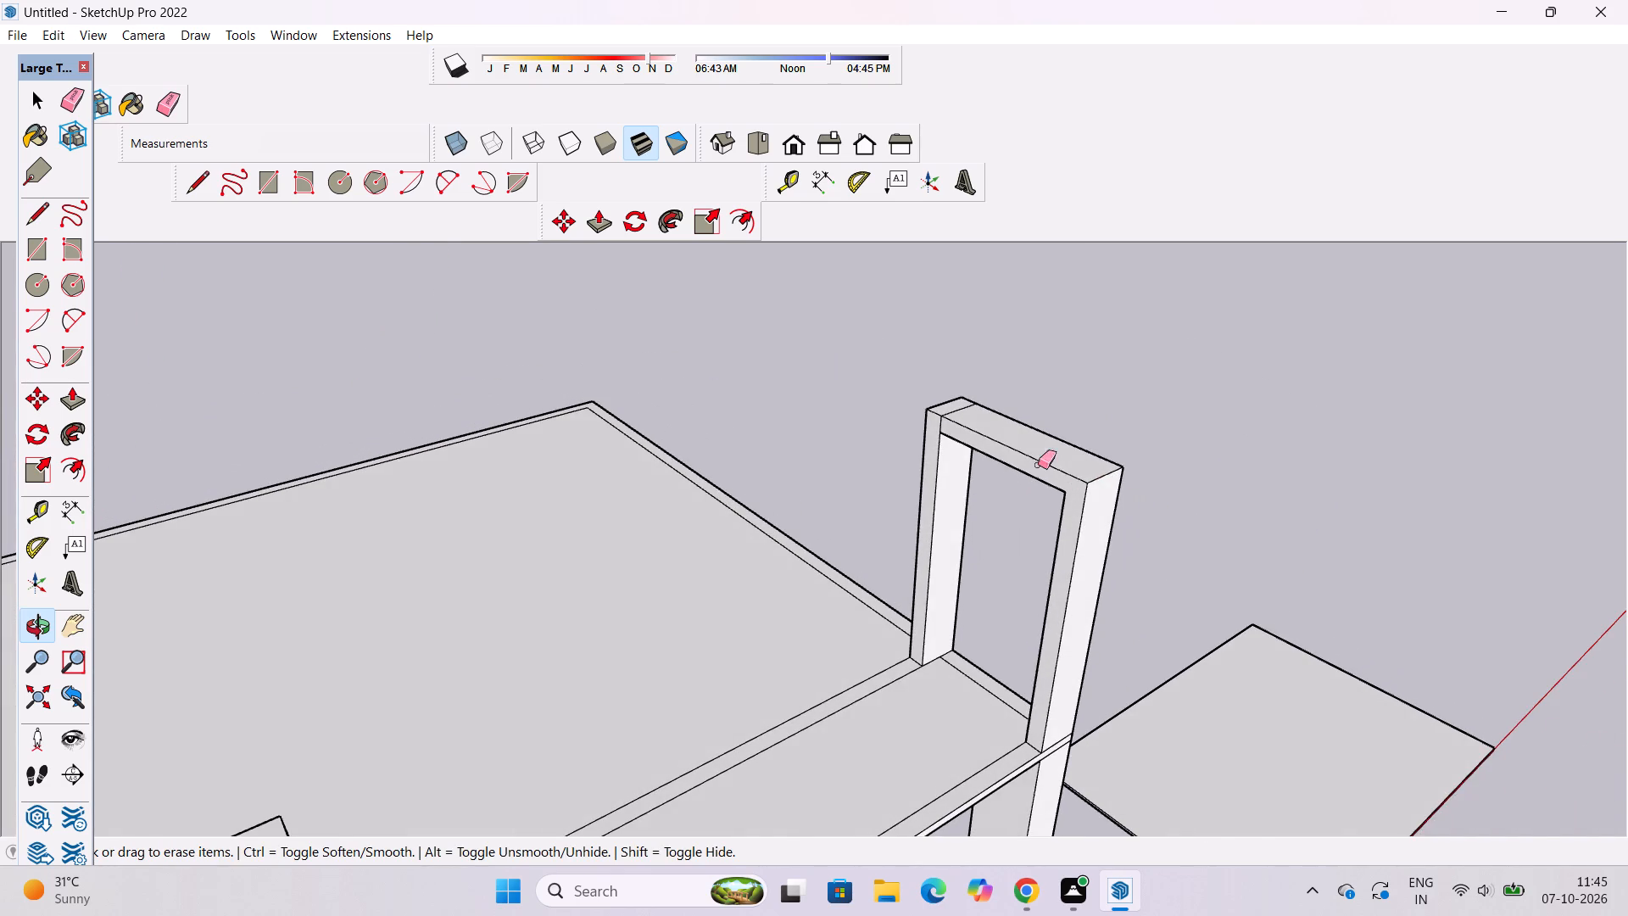
pyautogui.scroll(6, 963, 416)
pyautogui.moveTo(951, 393); pyautogui.dragTo(952, 418)
pyautogui.moveTo(915, 422); pyautogui.dragTo(927, 435)
# Draw 2' lines extending the beam's lower edge across both columns on the frame's roof-facing side.
pyautogui.press('l')
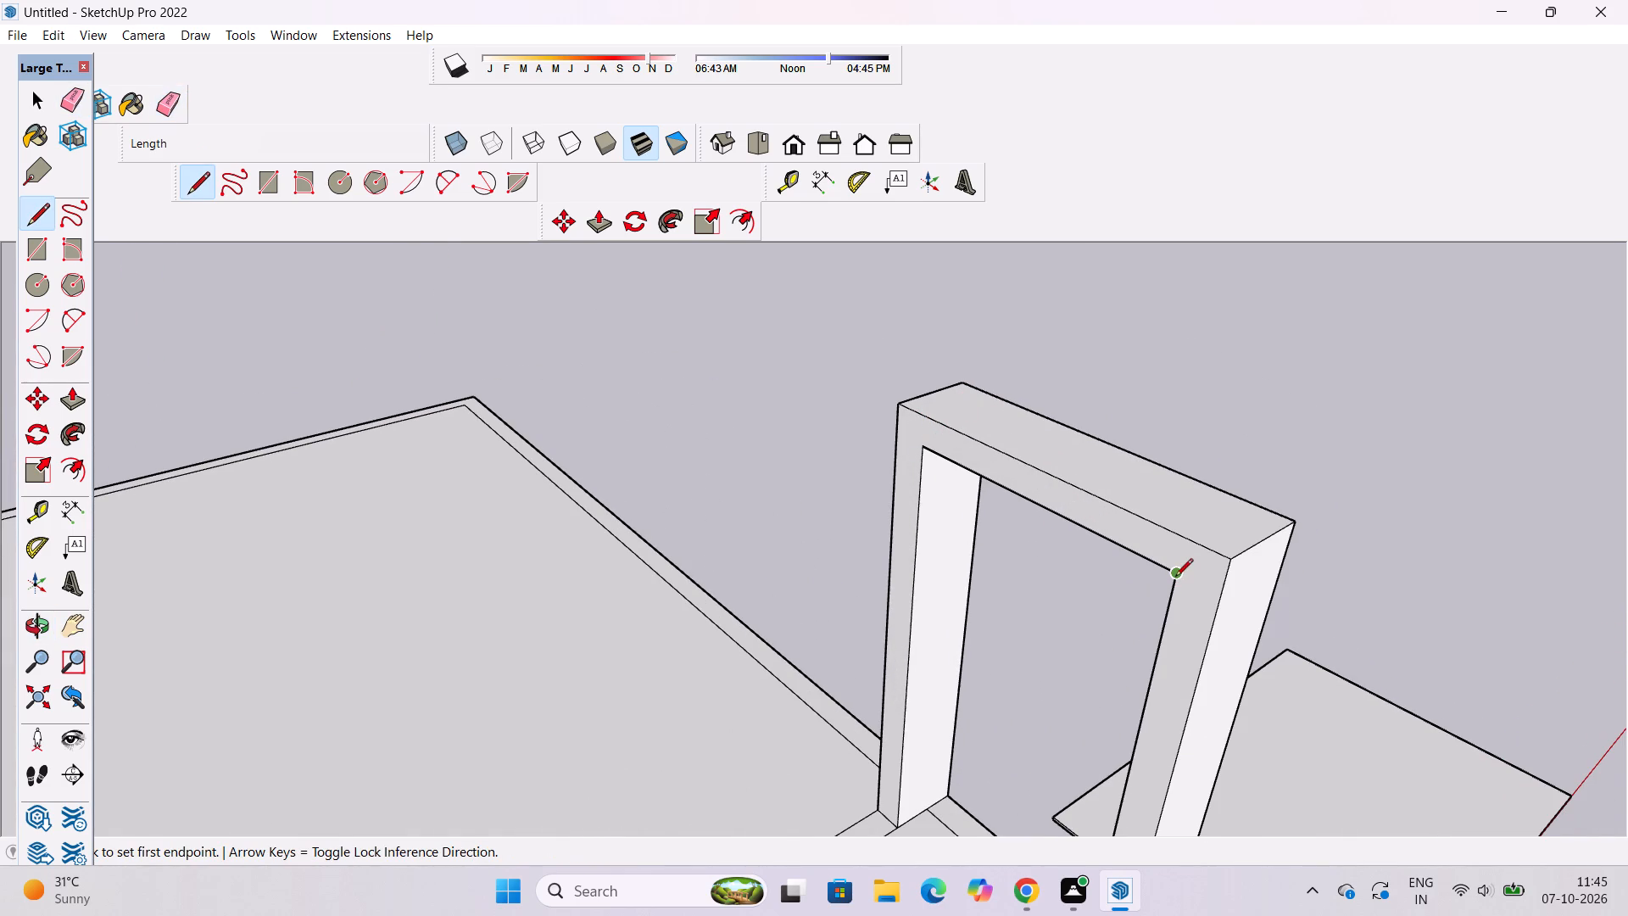
pyautogui.click(1175, 578)
pyautogui.click(1222, 595)
pyautogui.click(923, 450)
pyautogui.click(891, 436)
pyautogui.press('space')
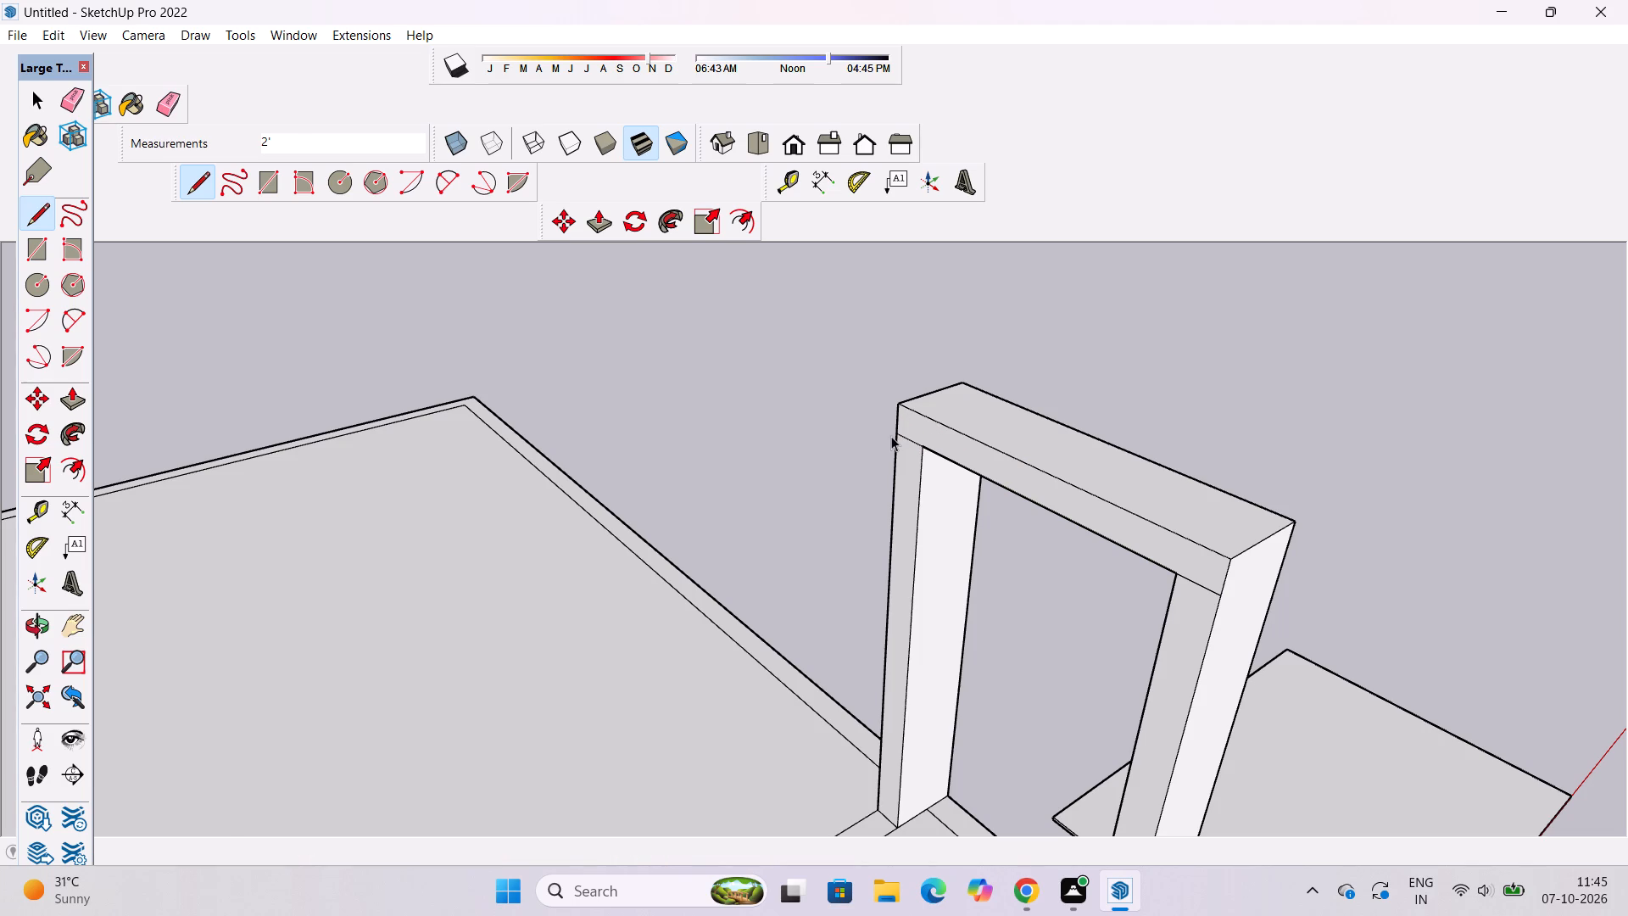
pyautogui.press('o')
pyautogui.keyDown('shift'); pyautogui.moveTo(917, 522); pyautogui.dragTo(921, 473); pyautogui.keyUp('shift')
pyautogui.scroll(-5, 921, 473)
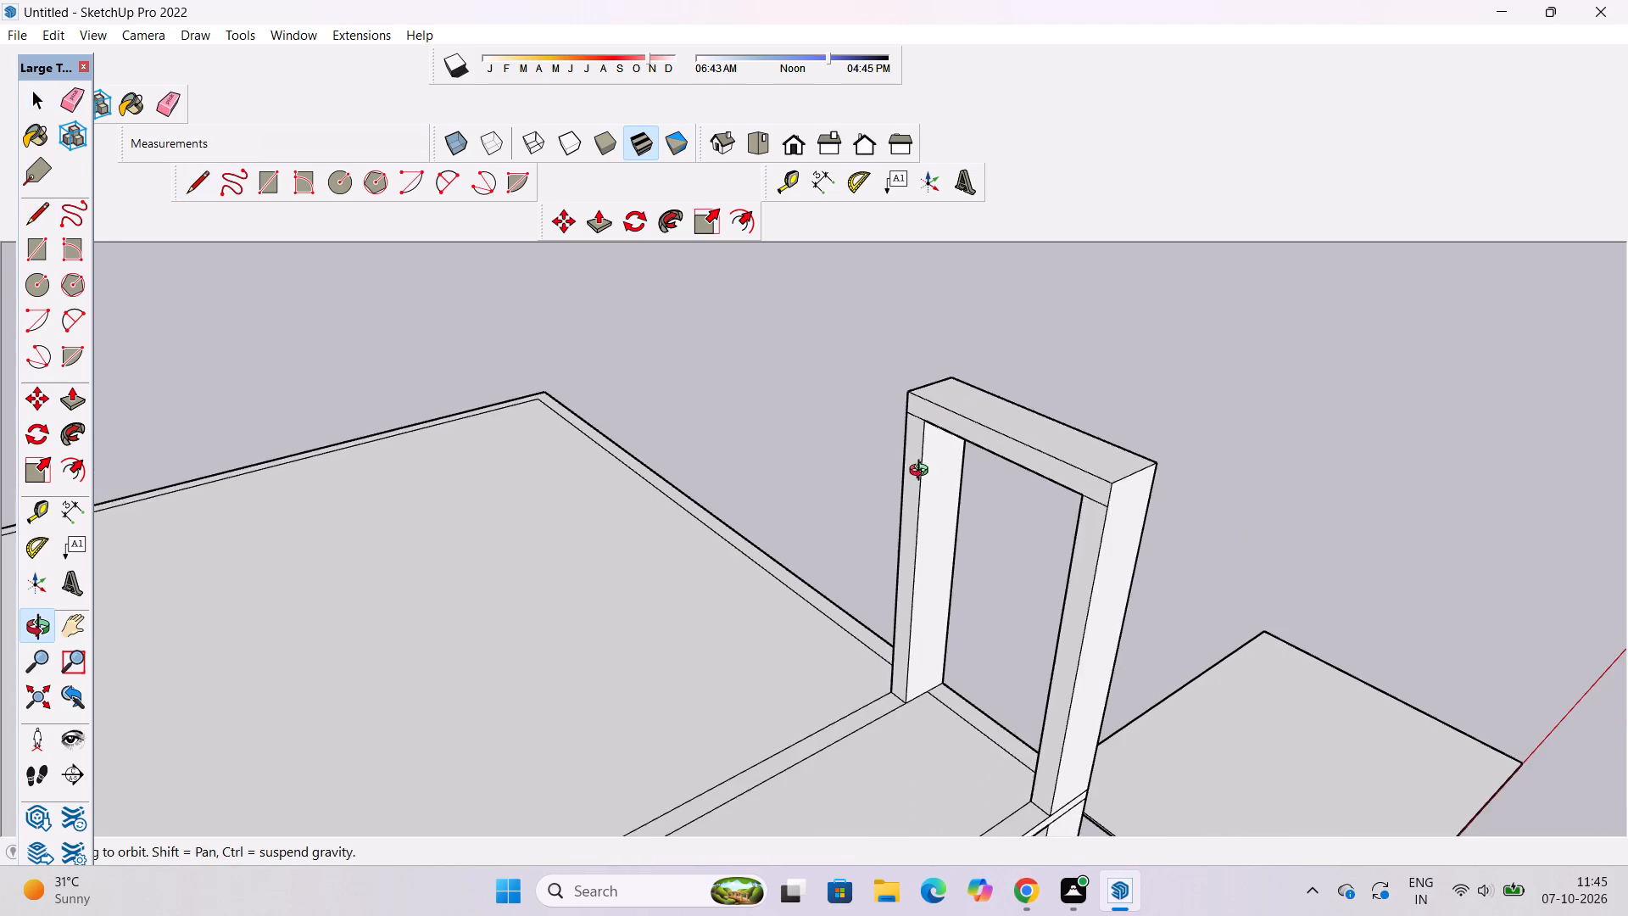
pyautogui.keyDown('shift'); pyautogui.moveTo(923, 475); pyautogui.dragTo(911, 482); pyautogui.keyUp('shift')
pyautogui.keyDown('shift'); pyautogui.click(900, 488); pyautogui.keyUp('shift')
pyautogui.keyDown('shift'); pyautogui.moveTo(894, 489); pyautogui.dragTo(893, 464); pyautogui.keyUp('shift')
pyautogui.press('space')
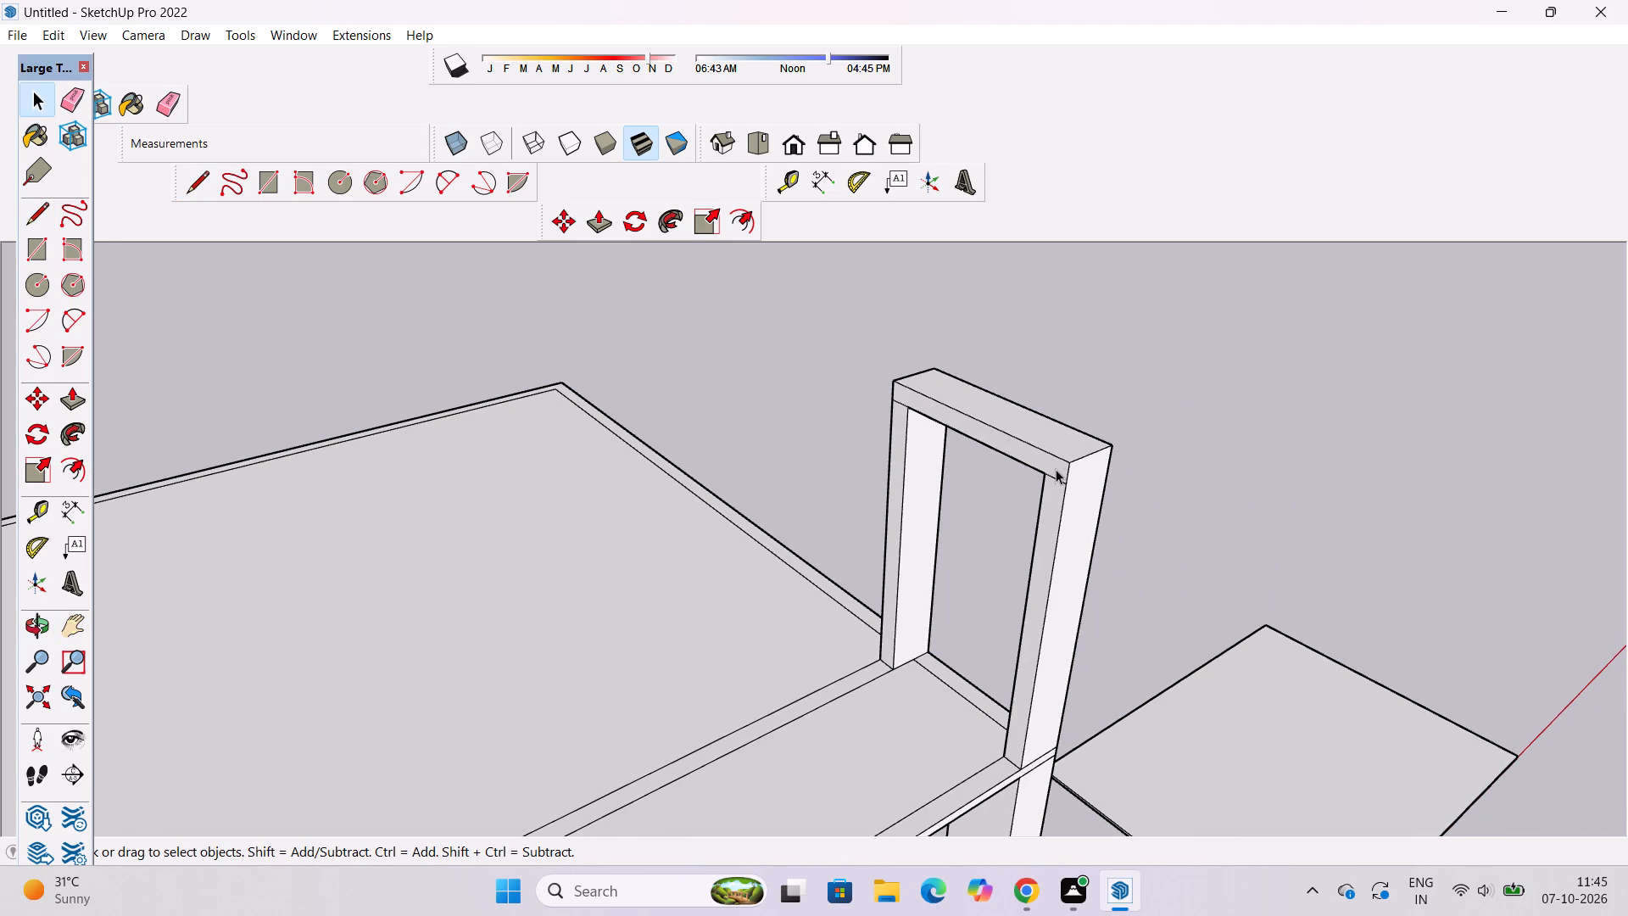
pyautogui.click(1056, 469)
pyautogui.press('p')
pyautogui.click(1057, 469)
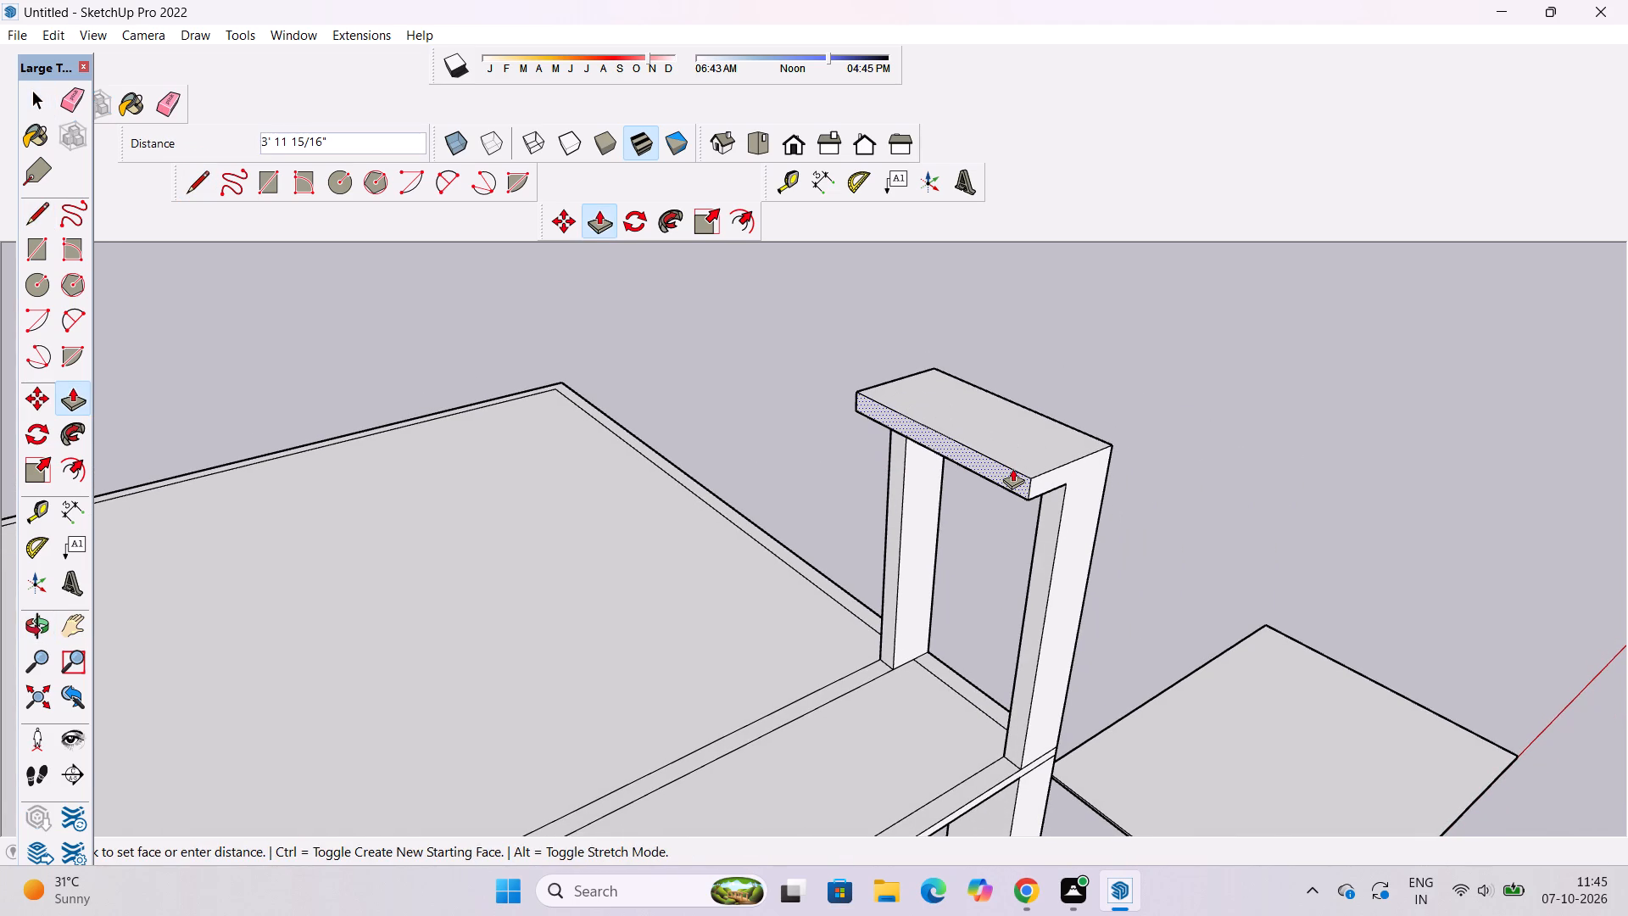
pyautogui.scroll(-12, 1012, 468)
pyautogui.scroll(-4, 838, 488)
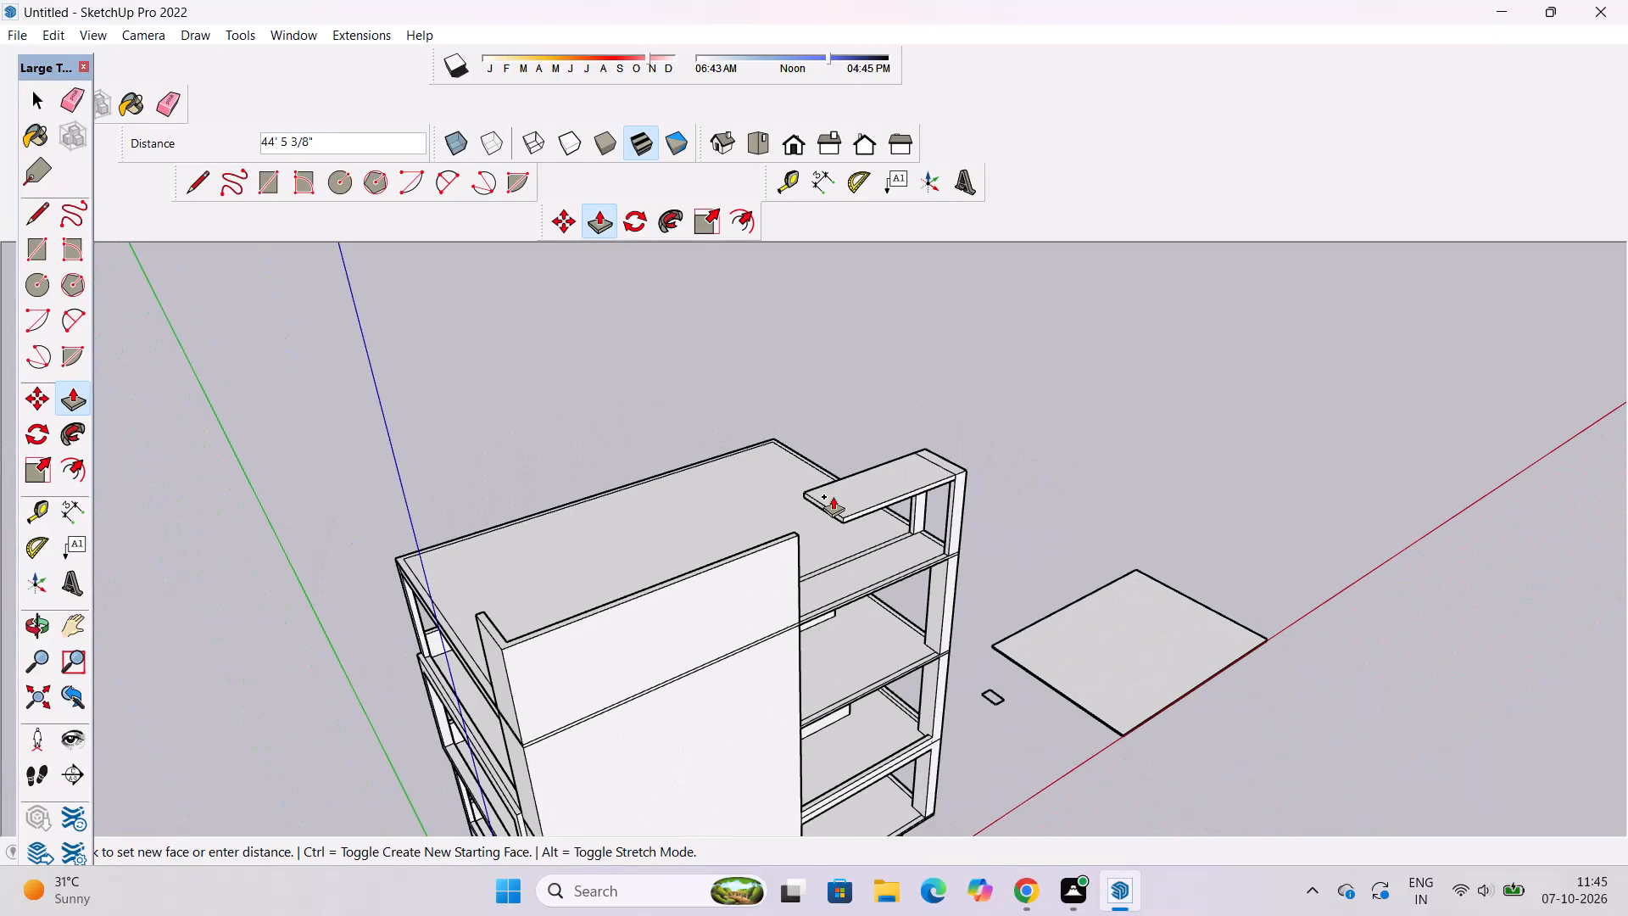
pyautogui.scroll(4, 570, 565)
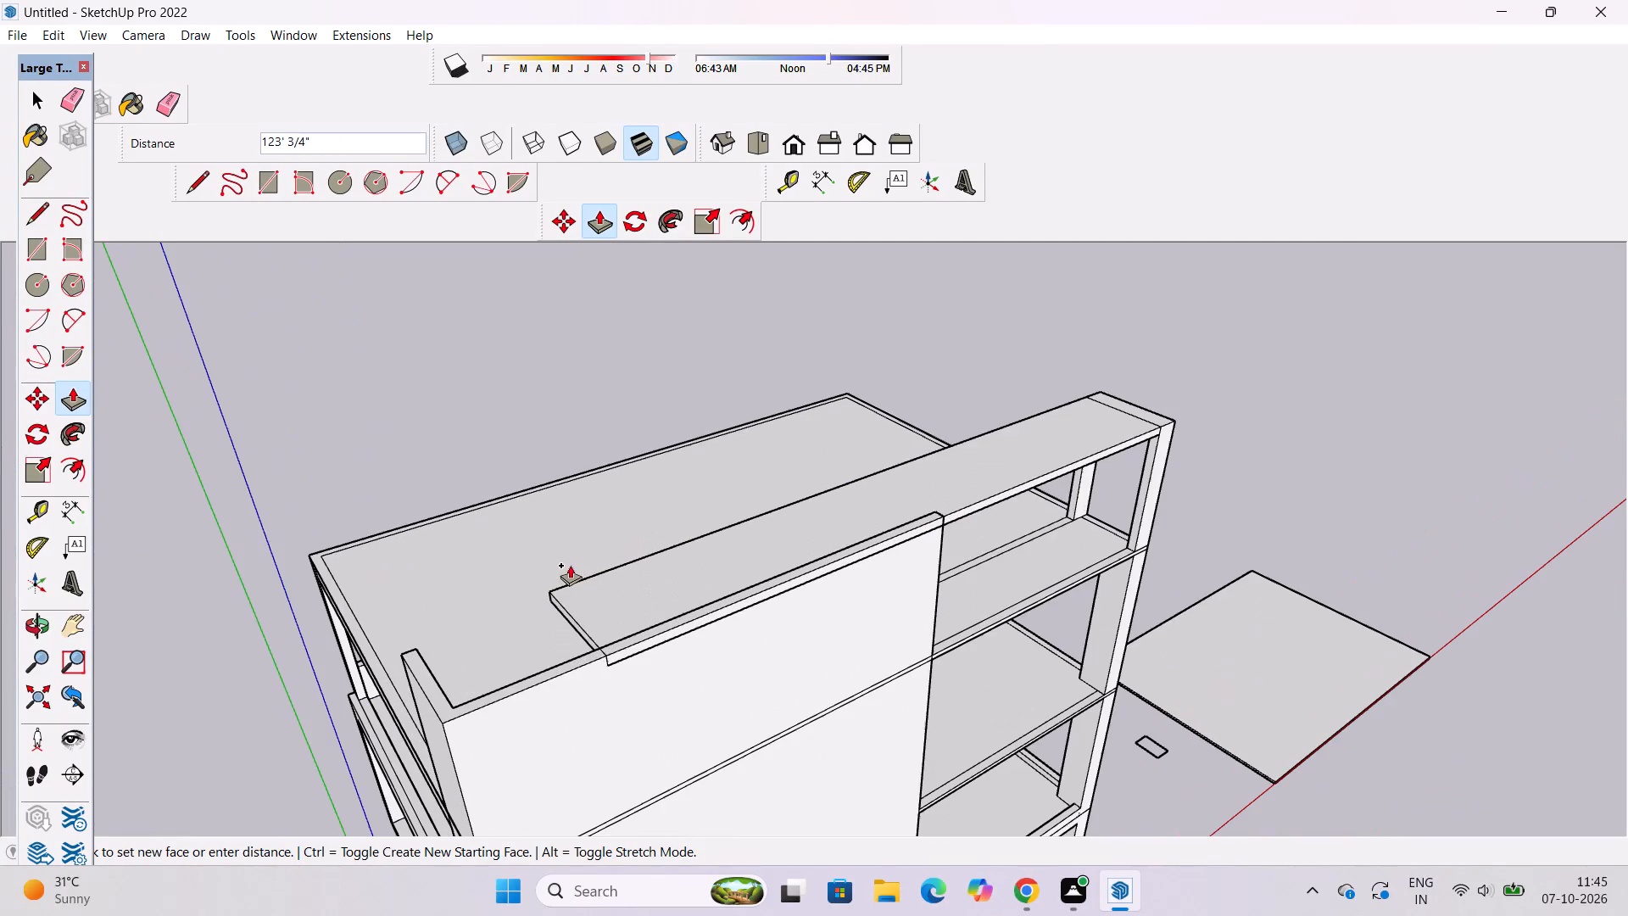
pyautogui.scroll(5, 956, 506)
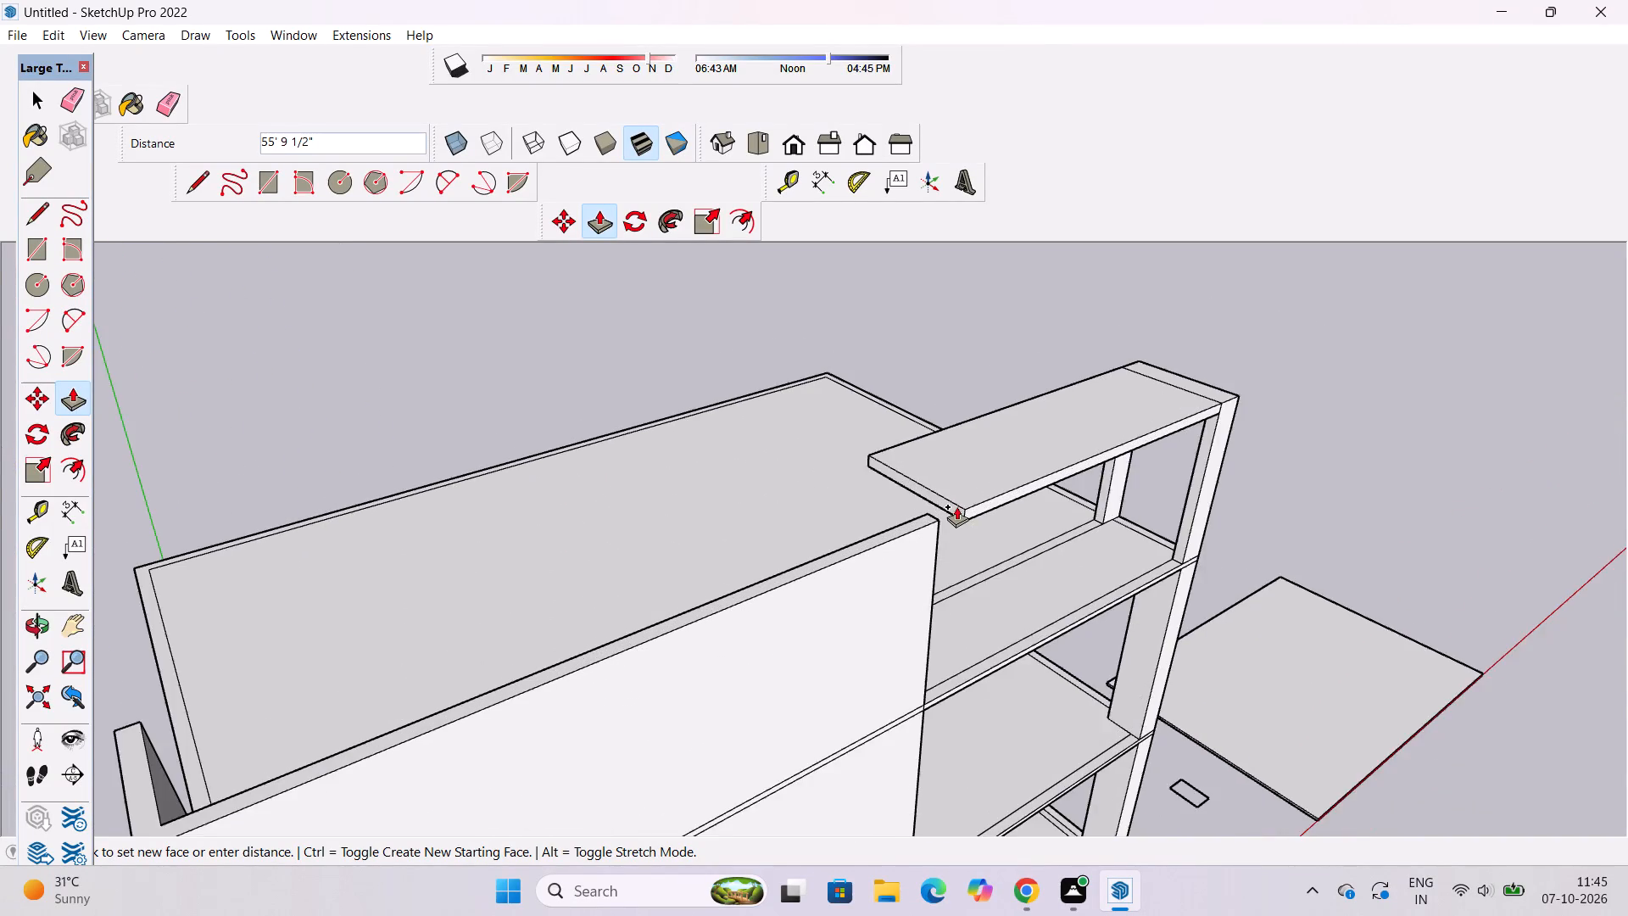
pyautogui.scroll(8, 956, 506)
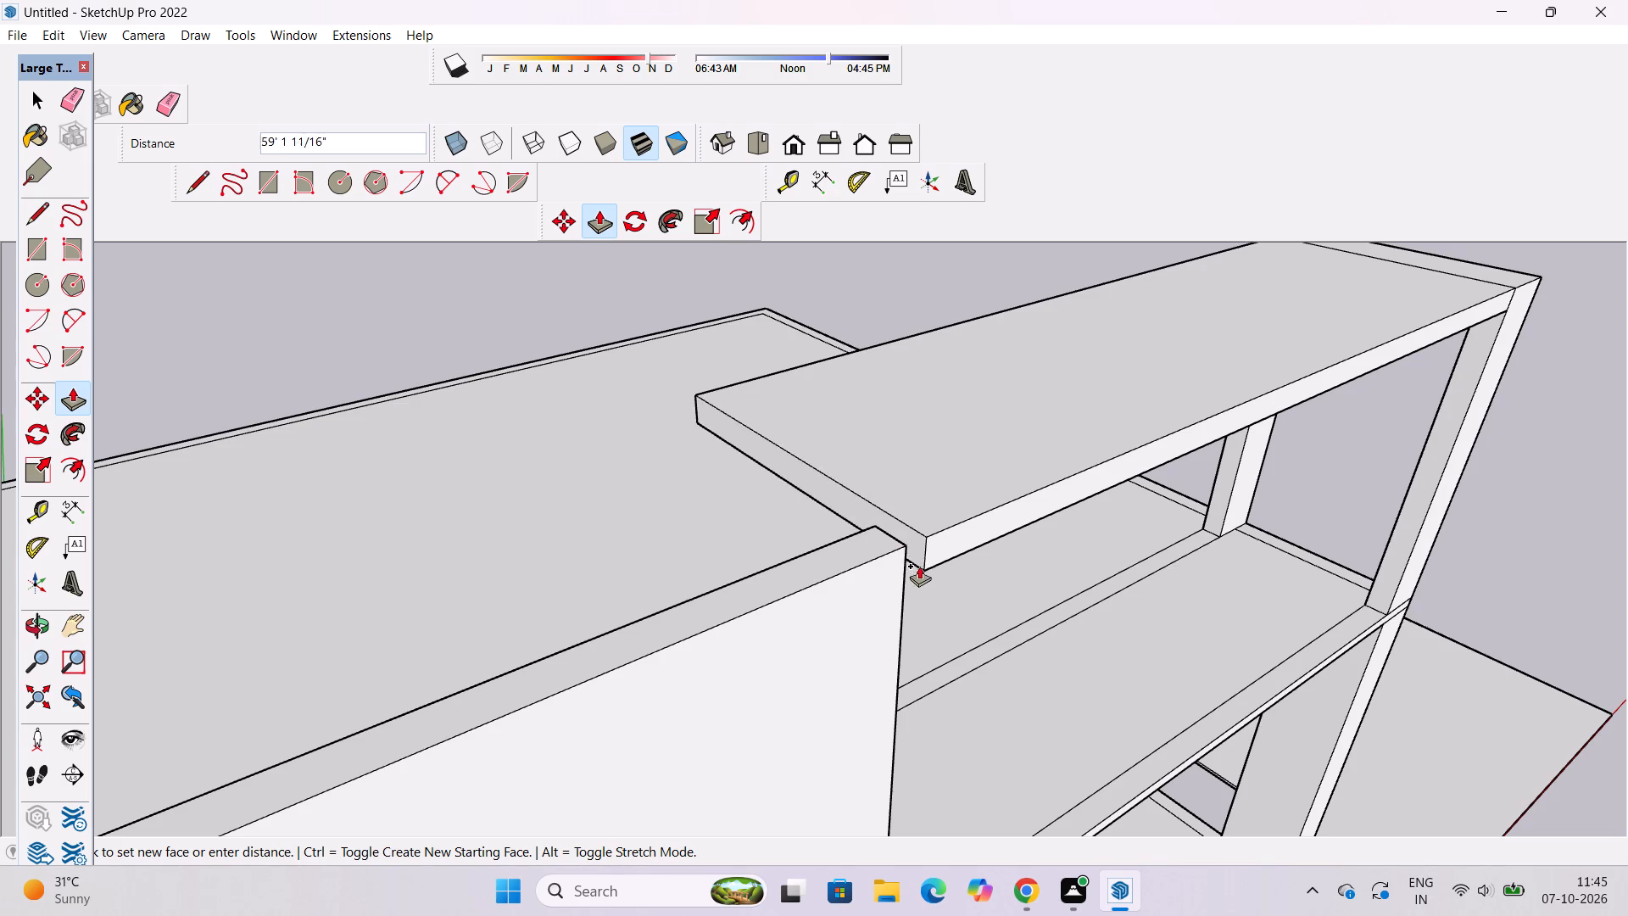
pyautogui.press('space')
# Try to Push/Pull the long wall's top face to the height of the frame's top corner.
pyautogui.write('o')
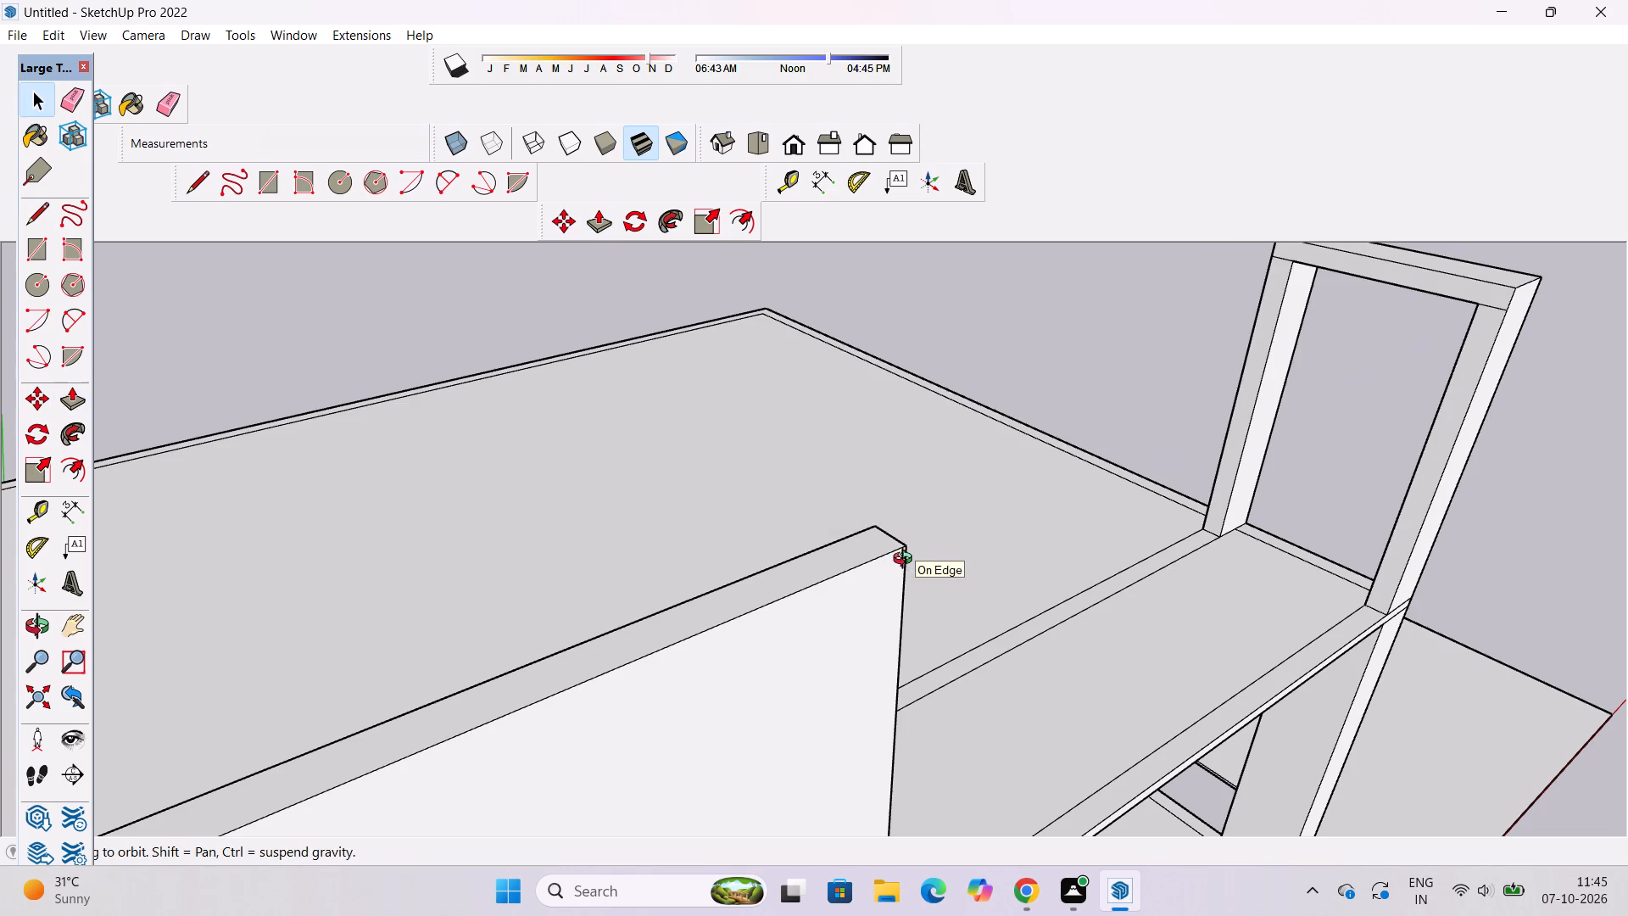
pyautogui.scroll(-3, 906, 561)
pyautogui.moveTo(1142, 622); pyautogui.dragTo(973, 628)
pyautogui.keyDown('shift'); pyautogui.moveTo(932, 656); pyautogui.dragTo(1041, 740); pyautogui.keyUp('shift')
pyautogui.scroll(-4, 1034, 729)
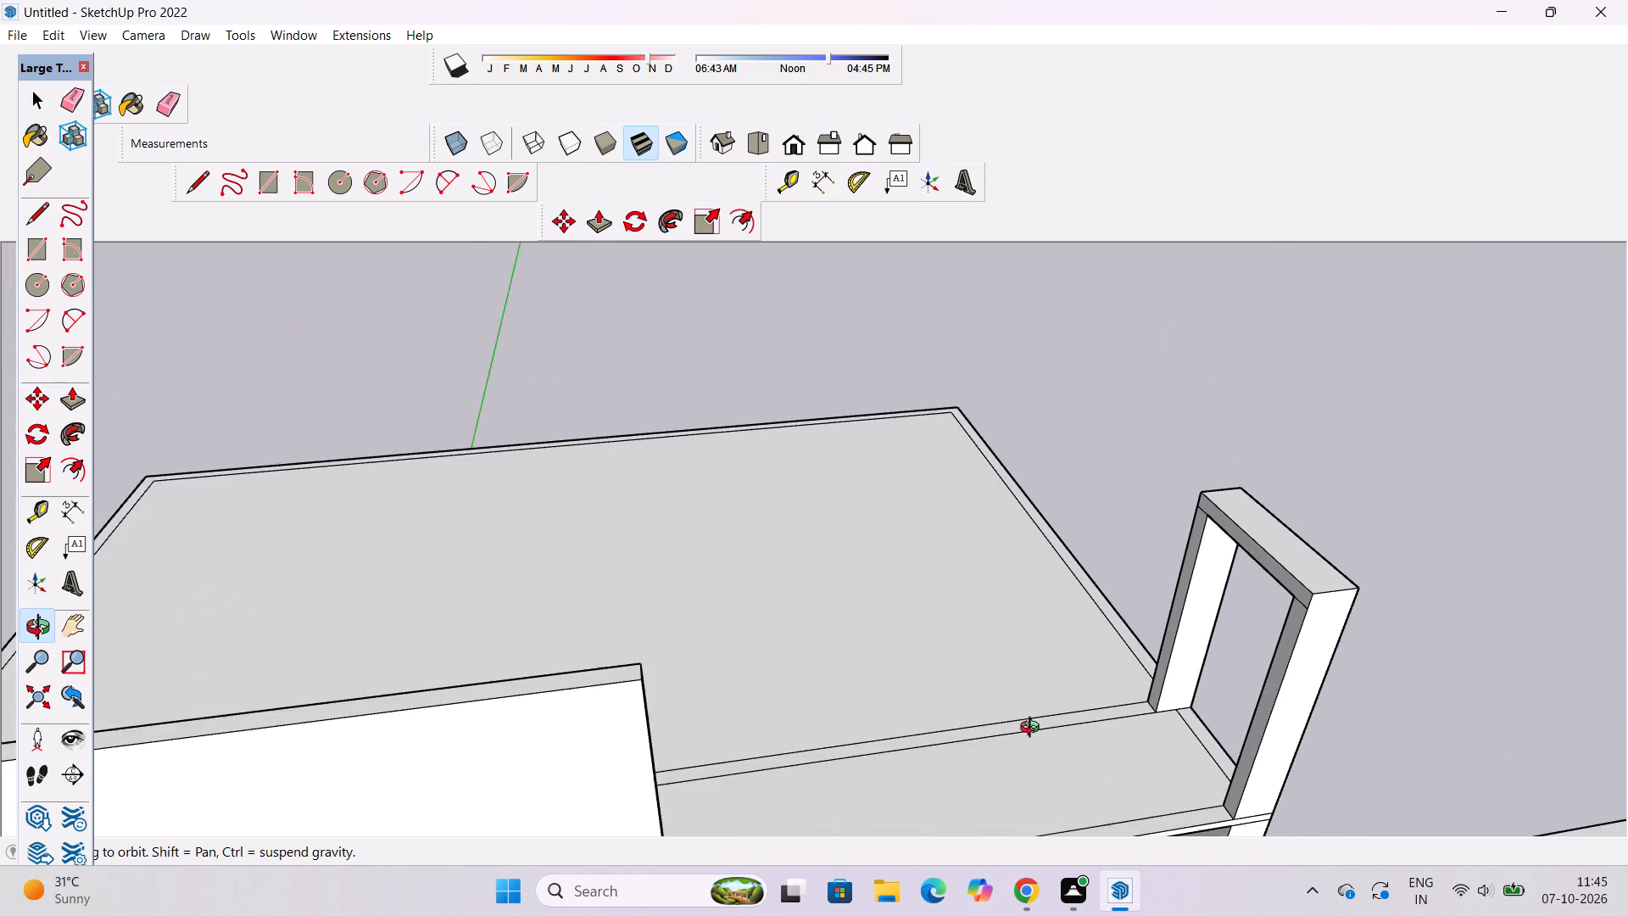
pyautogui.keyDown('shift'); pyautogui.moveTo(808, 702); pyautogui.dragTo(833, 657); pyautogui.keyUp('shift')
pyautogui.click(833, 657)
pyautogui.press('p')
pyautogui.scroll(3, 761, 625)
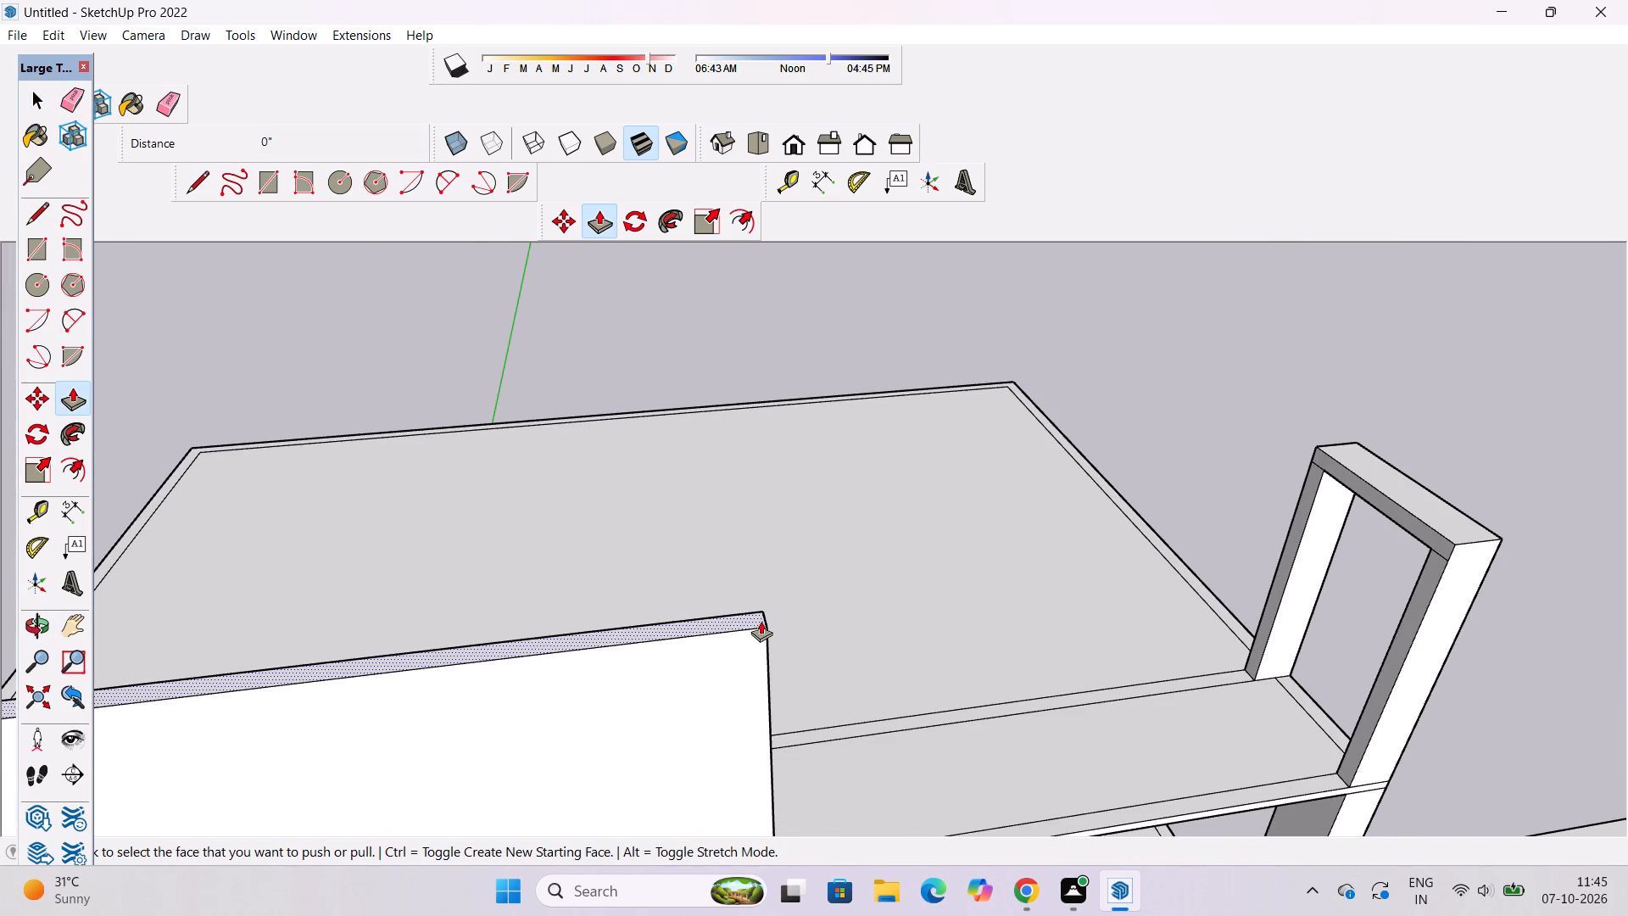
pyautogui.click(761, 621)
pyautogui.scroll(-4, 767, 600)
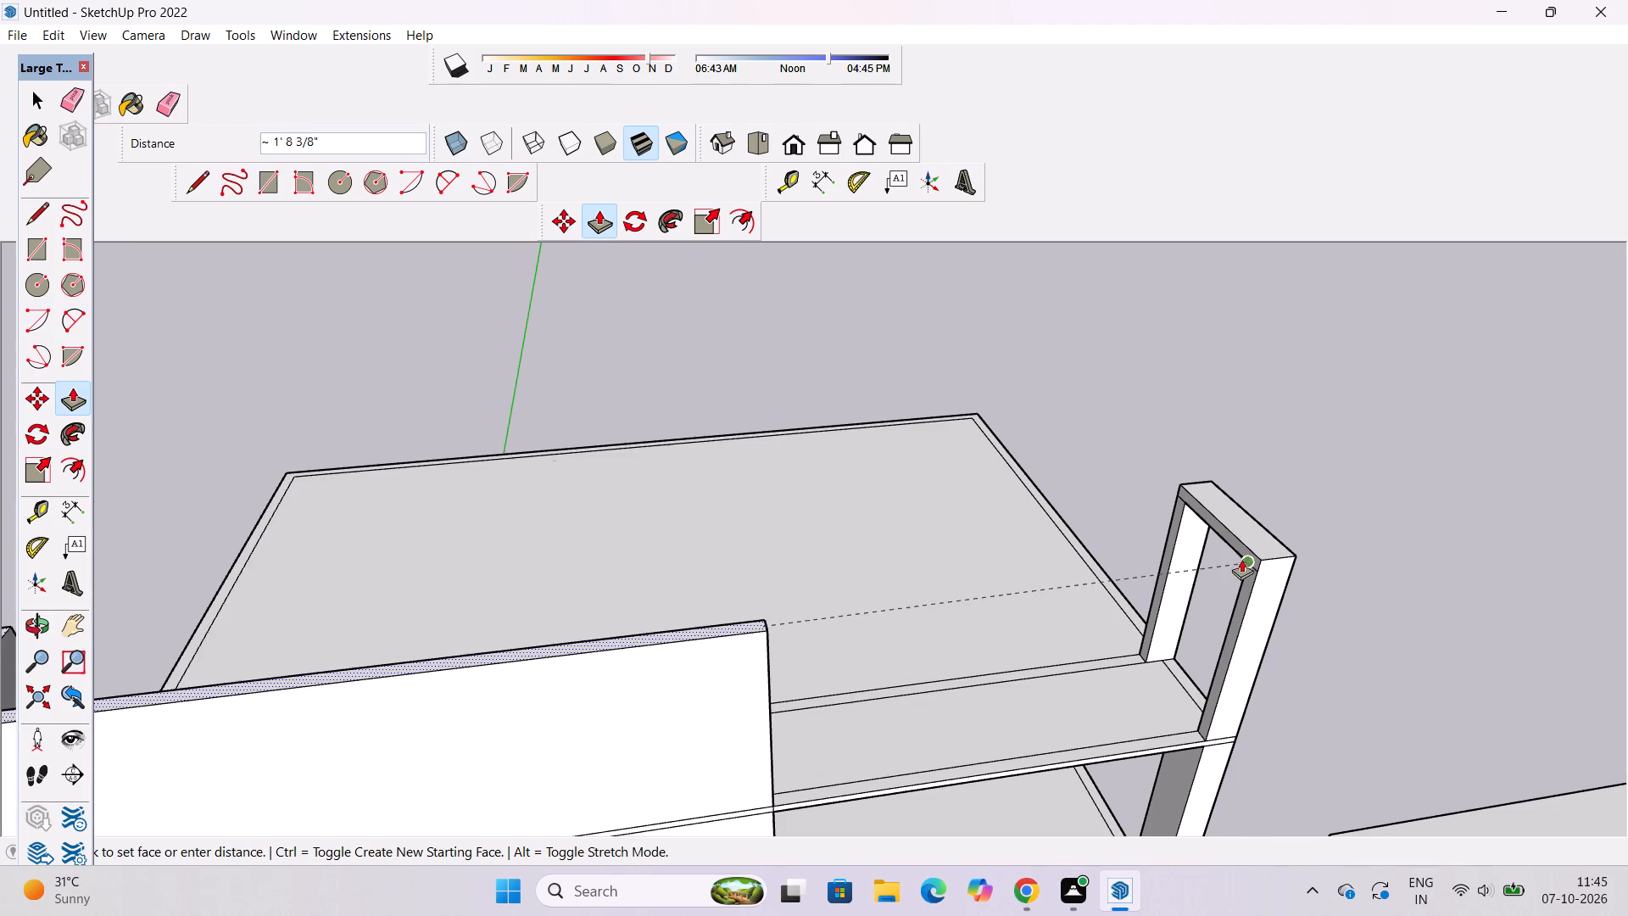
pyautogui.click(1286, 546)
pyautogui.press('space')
# Erase the short line across the end face of the short return wall at the far end of the long wall.
pyautogui.write('o')
pyautogui.scroll(-5, 1040, 559)
pyautogui.moveTo(812, 674); pyautogui.dragTo(302, 757)
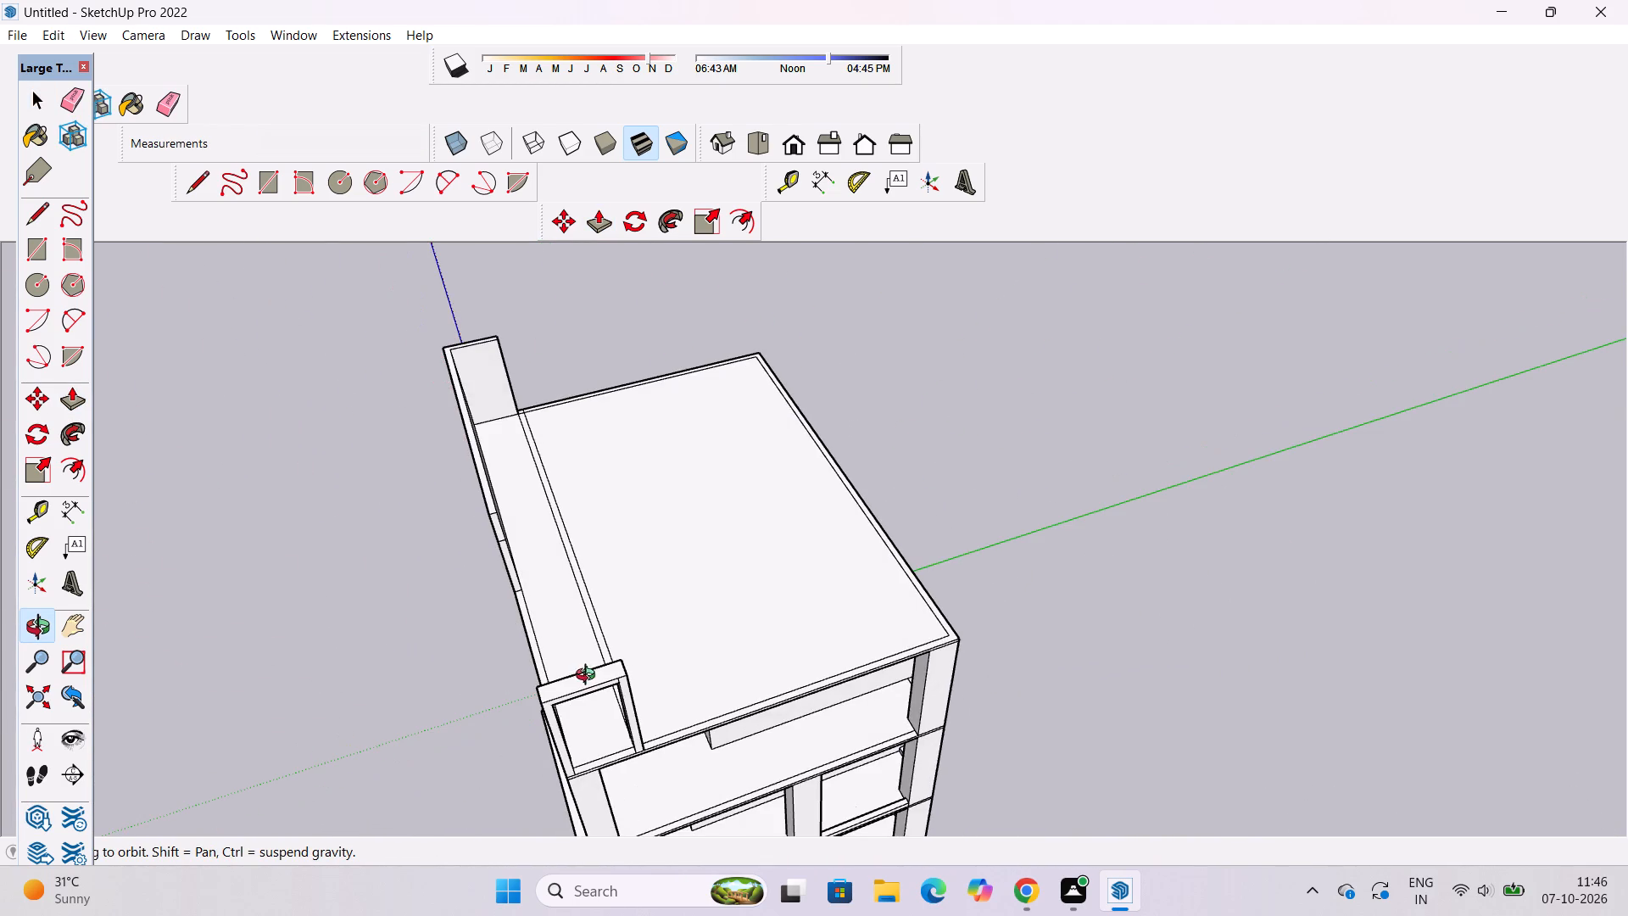
pyautogui.keyDown('shift'); pyautogui.moveTo(596, 682); pyautogui.dragTo(727, 904); pyautogui.keyUp('shift')
pyautogui.moveTo(744, 616); pyautogui.dragTo(502, 592)
pyautogui.keyDown('shift'); pyautogui.moveTo(530, 556); pyautogui.dragTo(631, 787); pyautogui.keyUp('shift')
pyautogui.scroll(4, 683, 631)
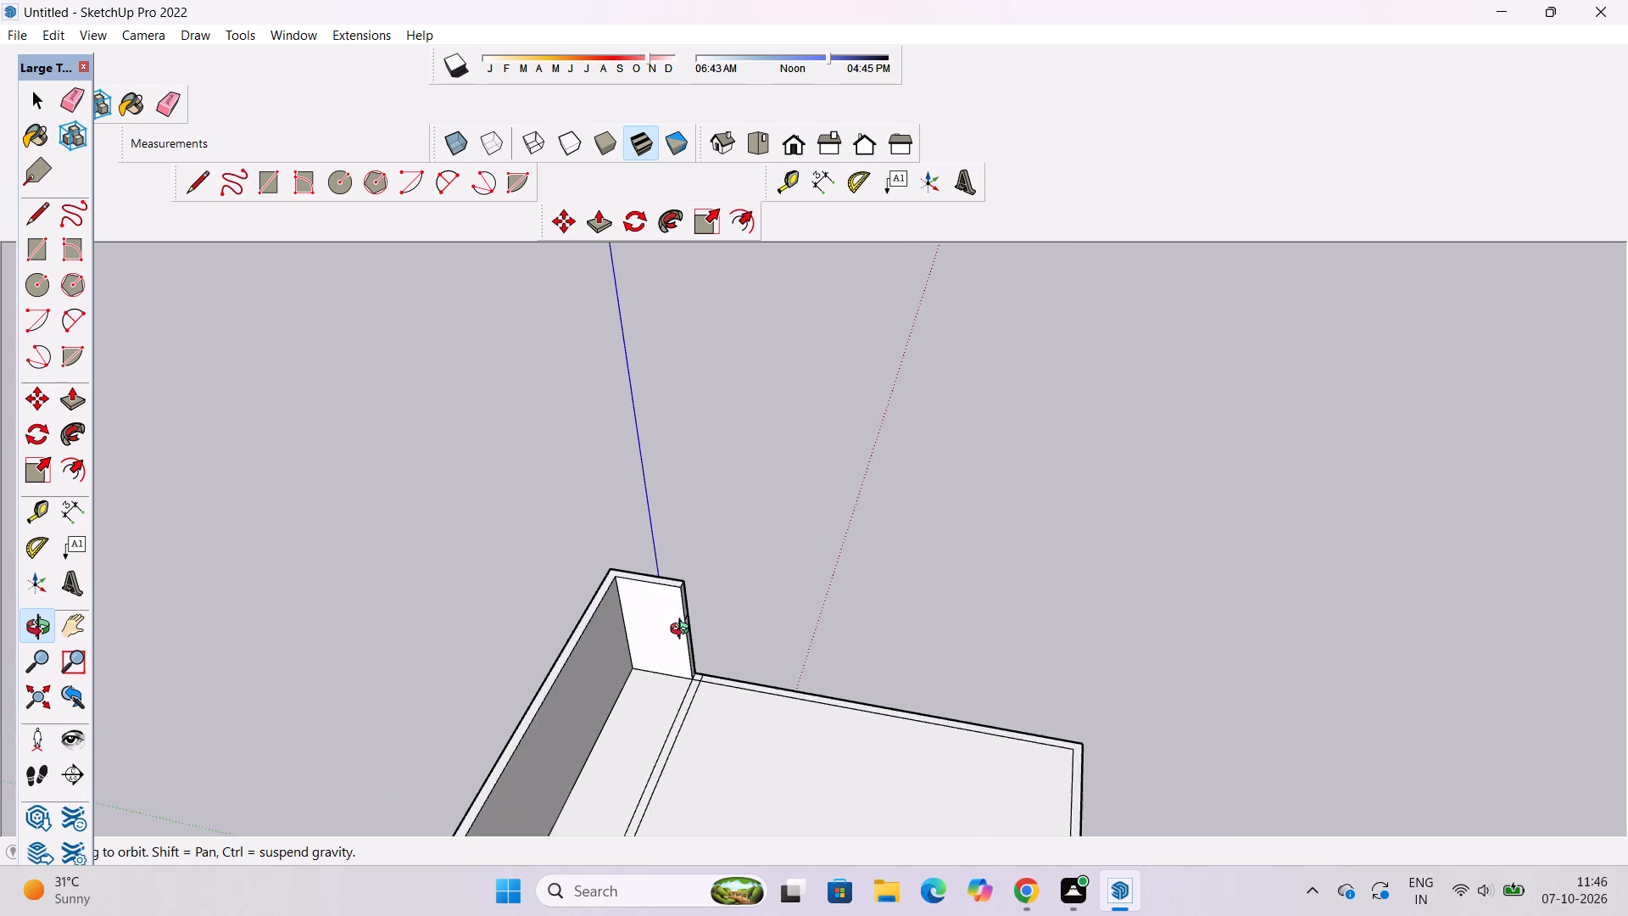
pyautogui.scroll(4, 683, 631)
pyautogui.moveTo(677, 639); pyautogui.dragTo(643, 652)
pyautogui.moveTo(649, 645); pyautogui.dragTo(723, 512)
pyautogui.scroll(4, 705, 530)
pyautogui.keyDown('shift'); pyautogui.moveTo(657, 561); pyautogui.dragTo(688, 578); pyautogui.keyUp('shift')
pyautogui.moveTo(685, 586); pyautogui.dragTo(727, 579)
pyautogui.keyDown('shift'); pyautogui.moveTo(683, 580); pyautogui.dragTo(683, 558); pyautogui.keyUp('shift')
pyautogui.keyDown('shift'); pyautogui.scroll(-5, 683, 557); pyautogui.keyUp('shift')
pyautogui.moveTo(693, 628); pyautogui.dragTo(622, 713)
pyautogui.scroll(8, 734, 667)
pyautogui.keyDown('shift'); pyautogui.moveTo(738, 684); pyautogui.dragTo(752, 723); pyautogui.keyUp('shift')
pyautogui.keyDown('shift'); pyautogui.moveTo(748, 735); pyautogui.dragTo(753, 787); pyautogui.keyUp('shift')
pyautogui.press('e')
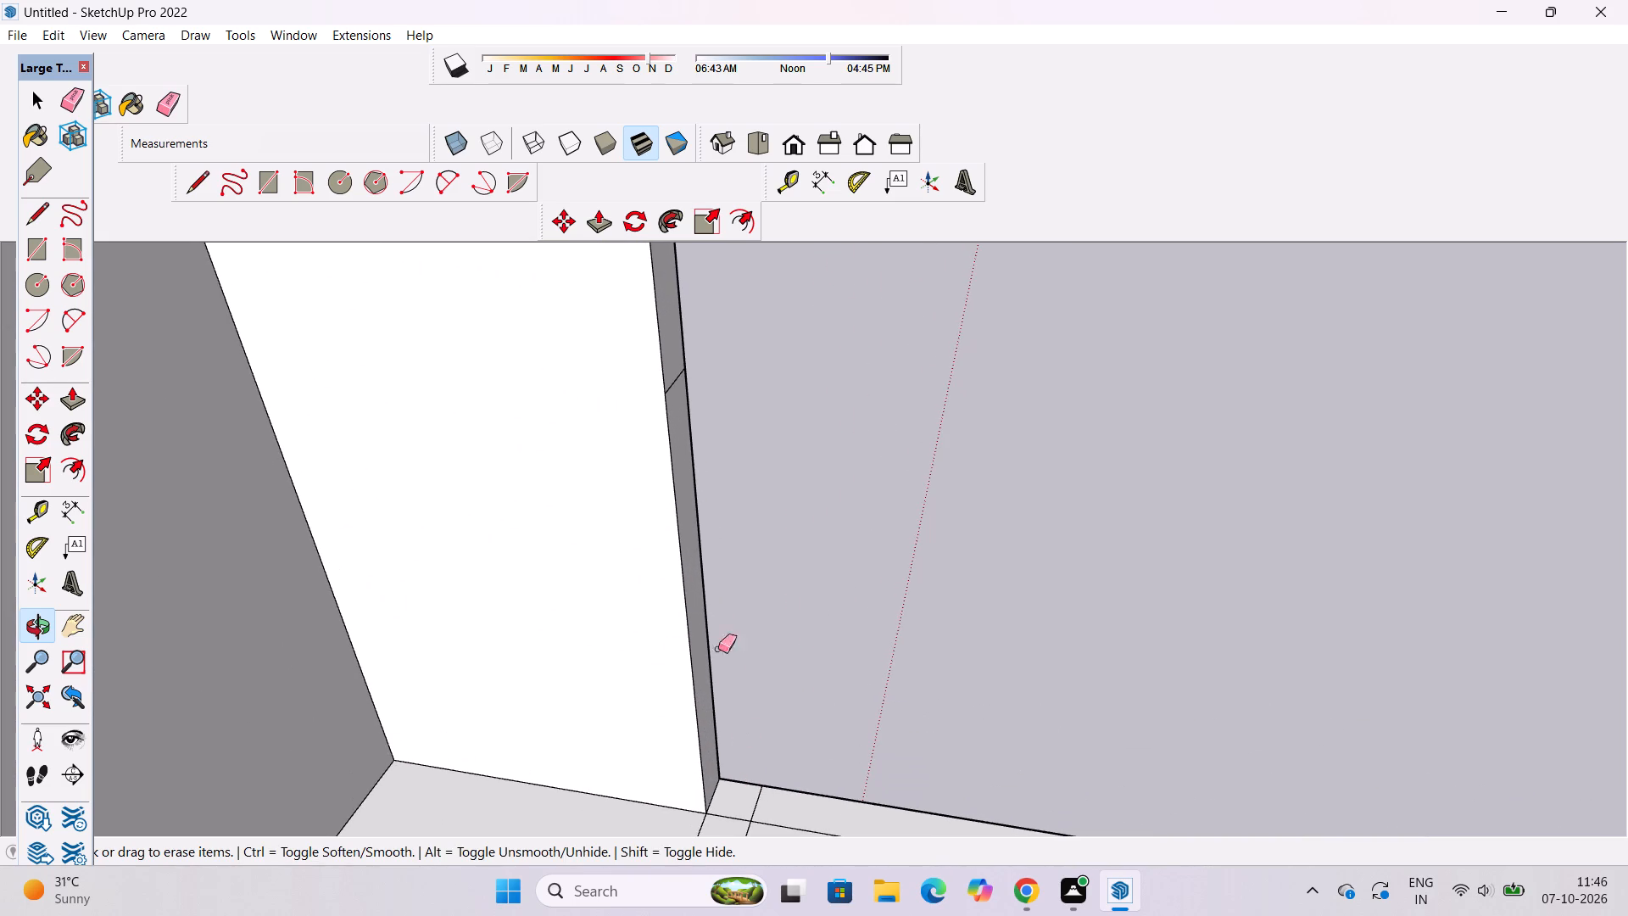
pyautogui.scroll(-3, 660, 709)
pyautogui.scroll(3, 688, 484)
pyautogui.click(651, 460)
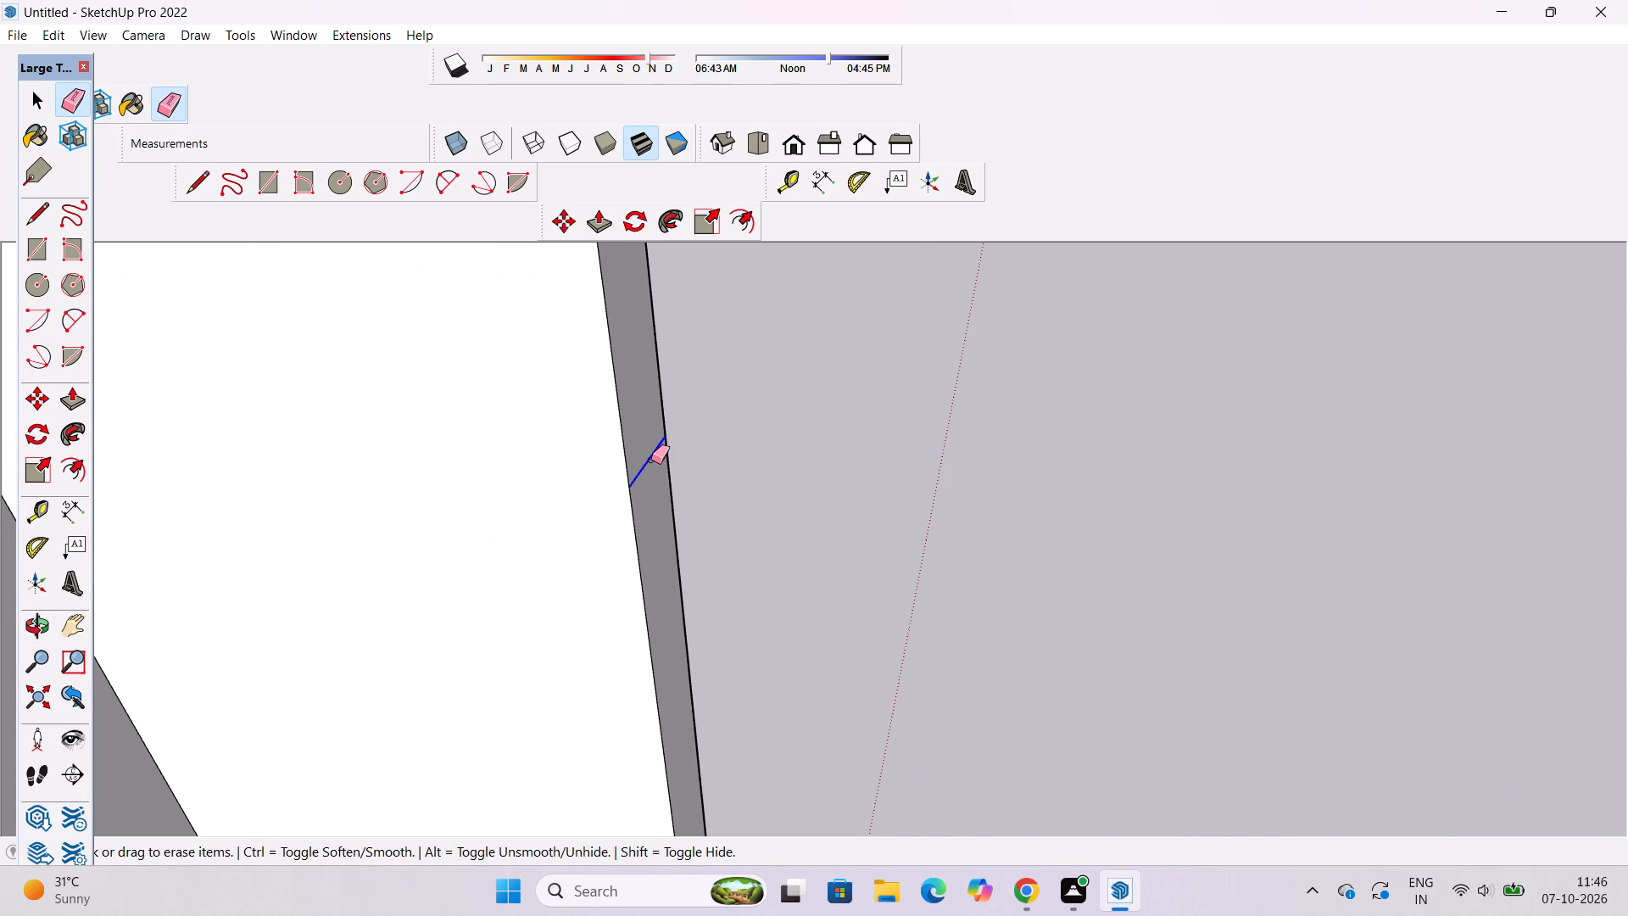
# Push/Pull the small slab face beside the return wall's end up 30', flush with the wall's top.
pyautogui.scroll(-10, 617, 535)
pyautogui.press('p')
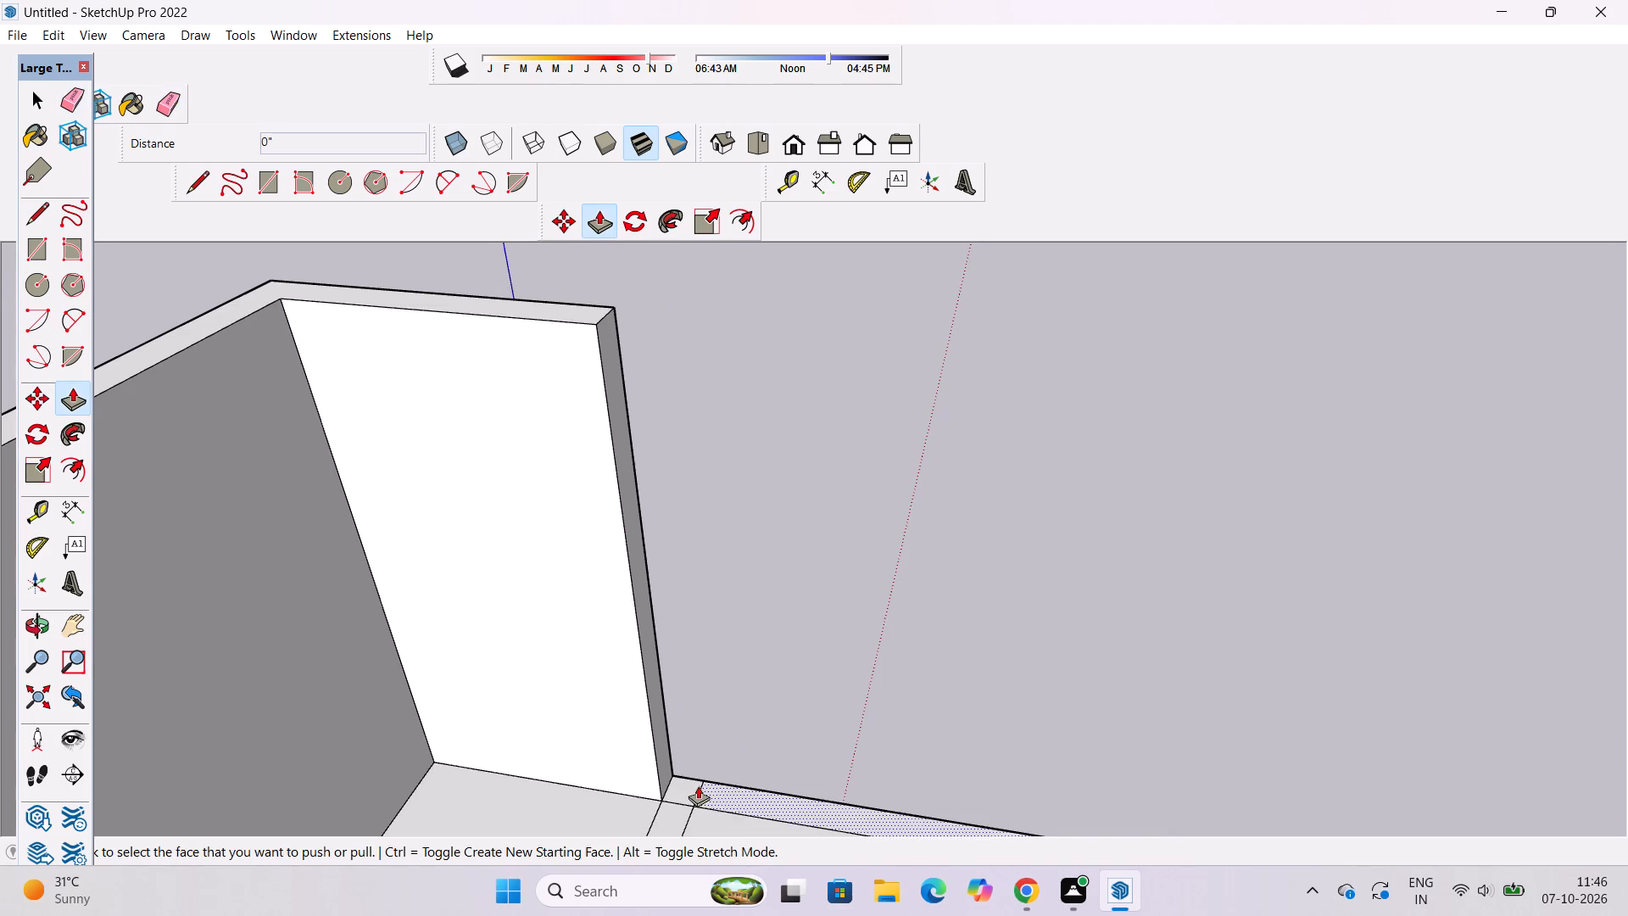
pyautogui.click(684, 790)
pyautogui.scroll(-2, 626, 586)
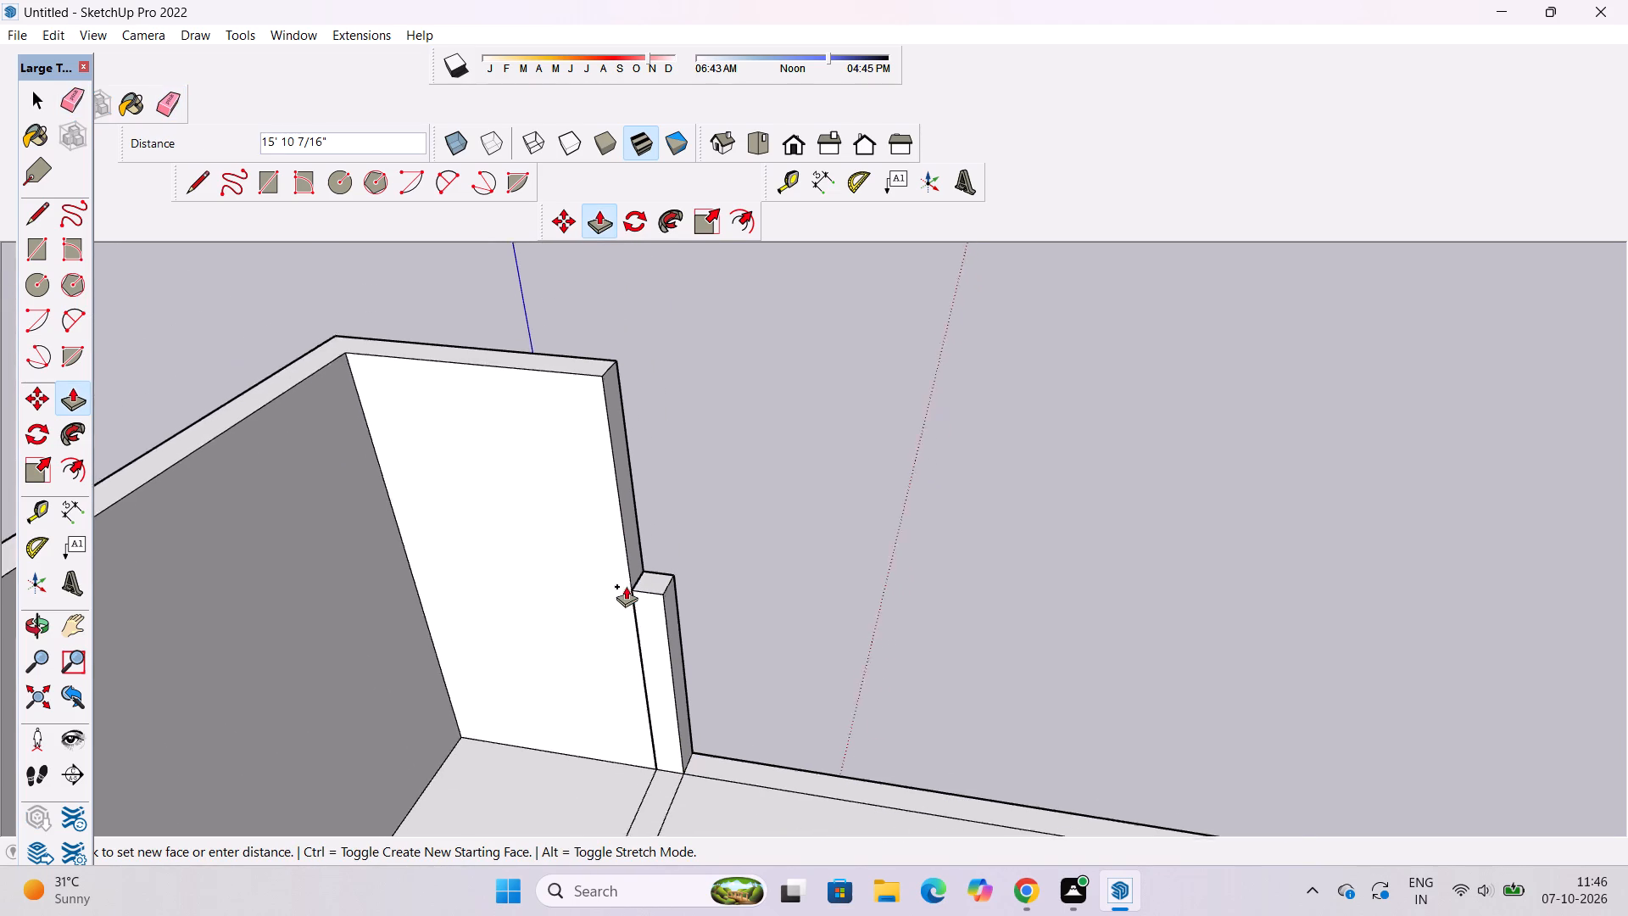
pyautogui.scroll(-2, 626, 586)
pyautogui.click(597, 411)
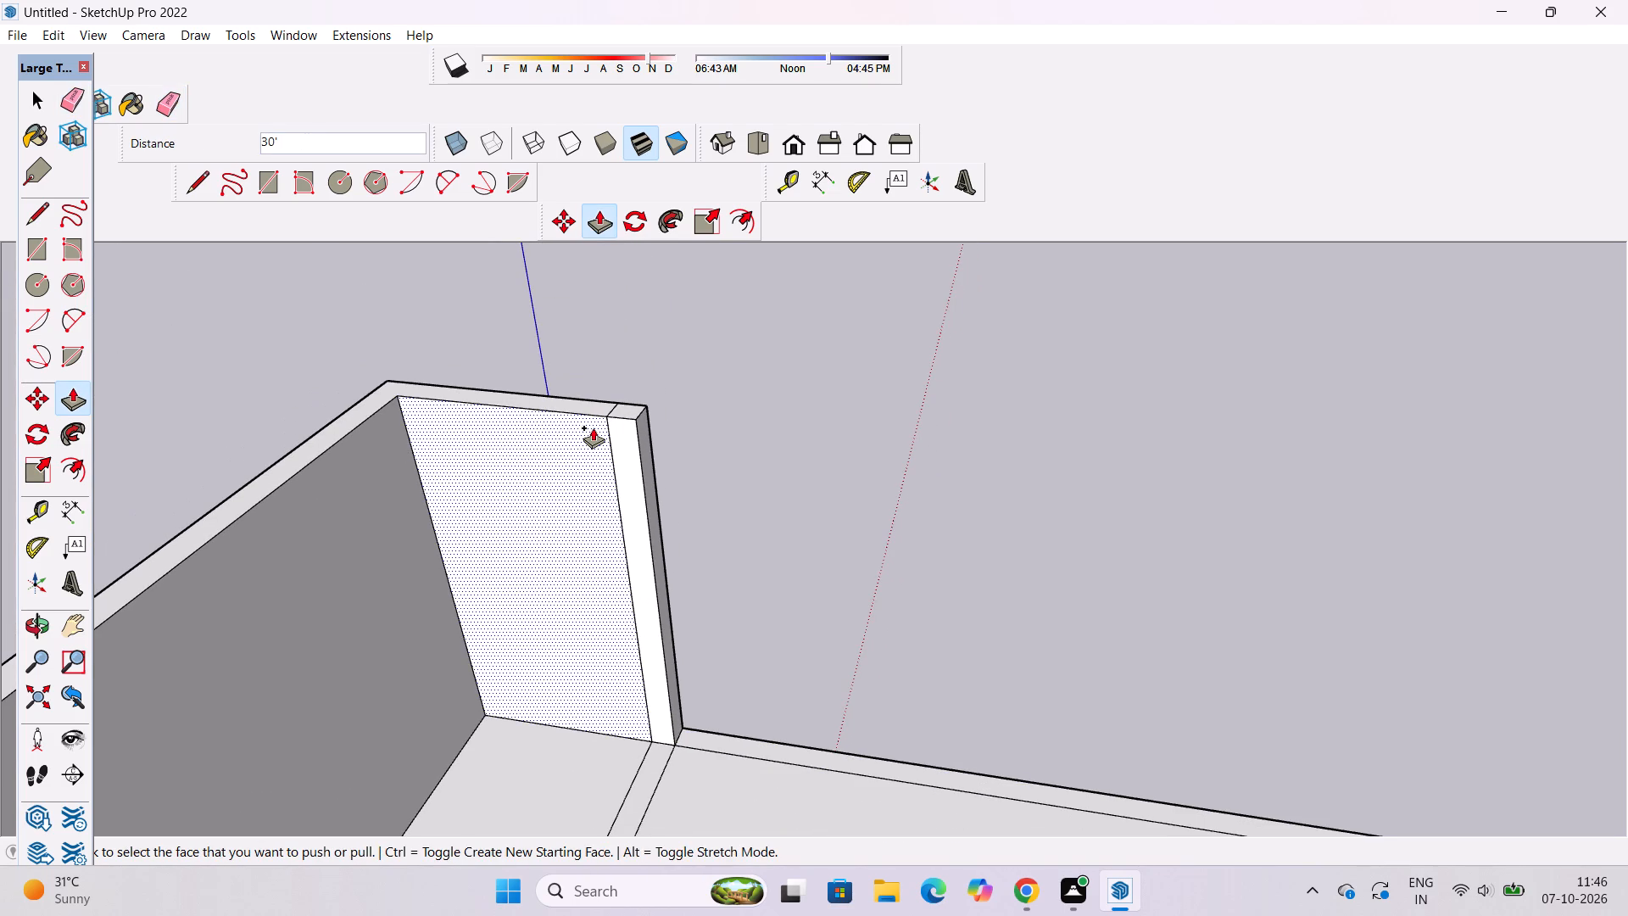
# Erase the seam lines between the new column and the return wall on the top and inner faces.
pyautogui.press('space')
pyautogui.press('e')
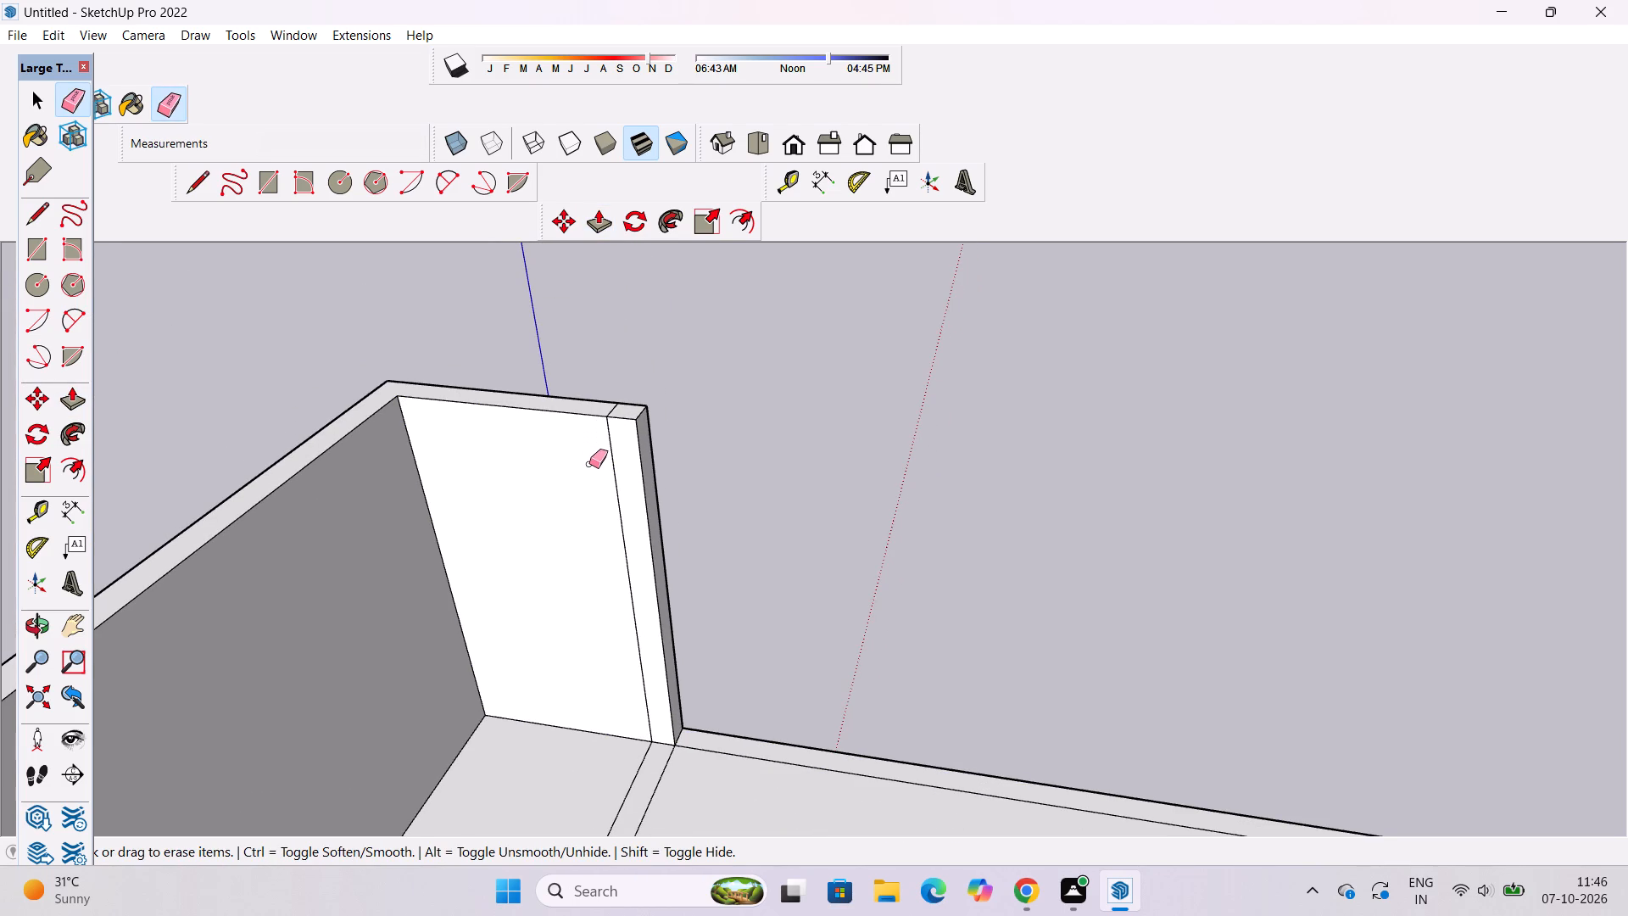
pyautogui.scroll(1, 589, 464)
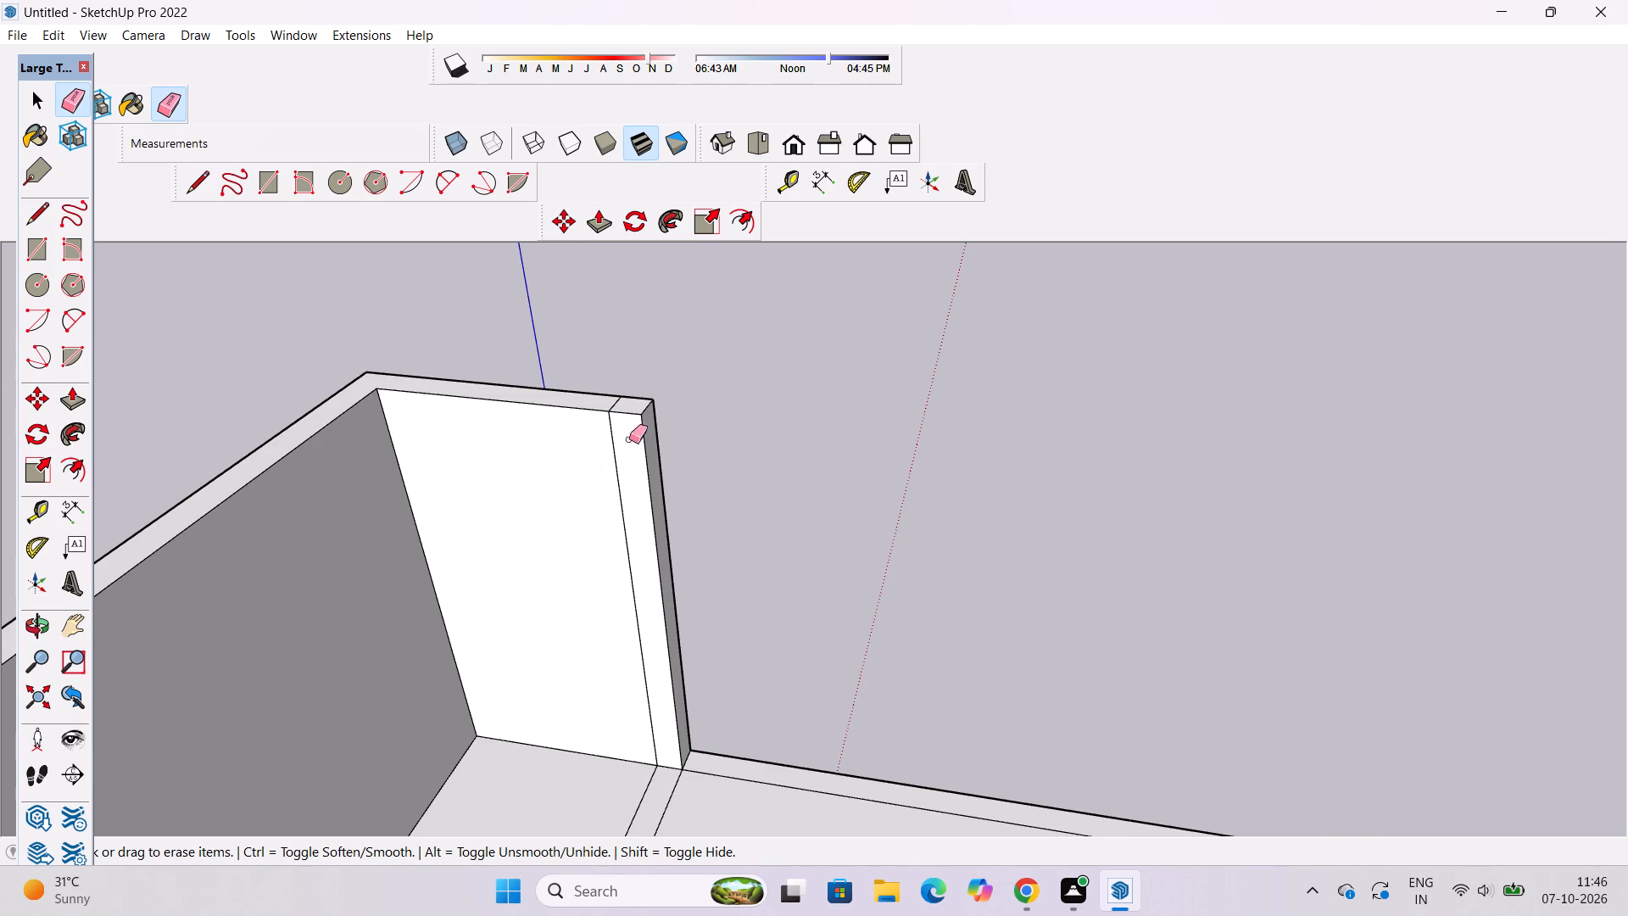
pyautogui.scroll(9, 629, 412)
pyautogui.moveTo(603, 392); pyautogui.dragTo(605, 408)
pyautogui.moveTo(598, 444); pyautogui.dragTo(604, 457)
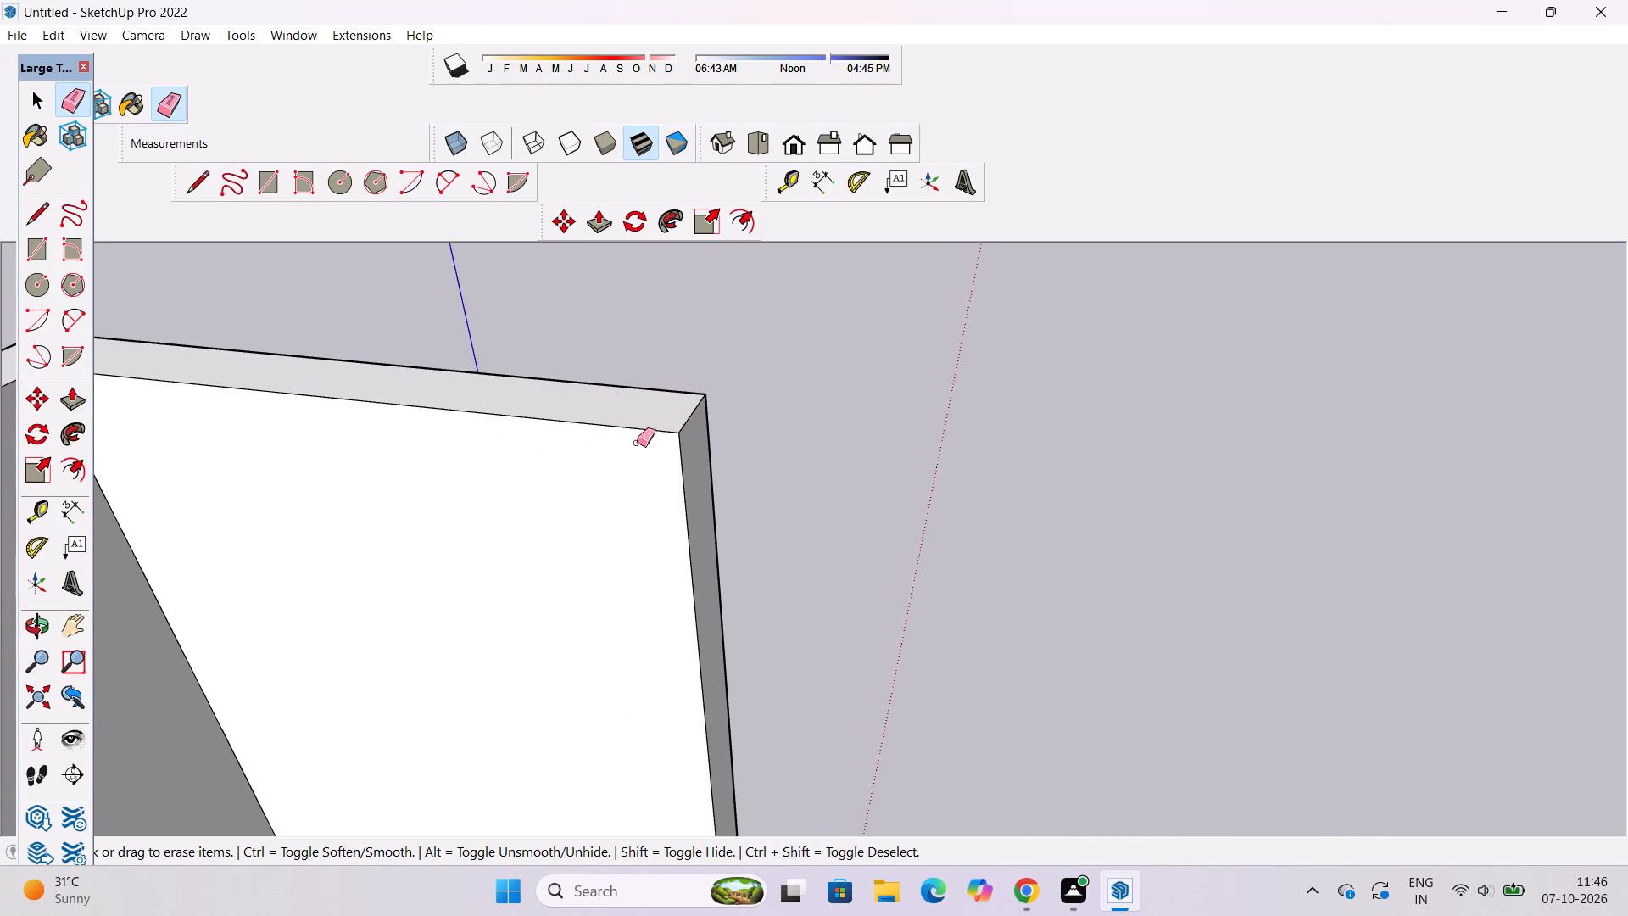
# Place a guide 1.7' below the top edge on the return wall's inner face.
pyautogui.scroll(-5, 640, 440)
pyautogui.press('o')
pyautogui.scroll(-6, 769, 417)
pyautogui.moveTo(675, 490); pyautogui.dragTo(711, 479)
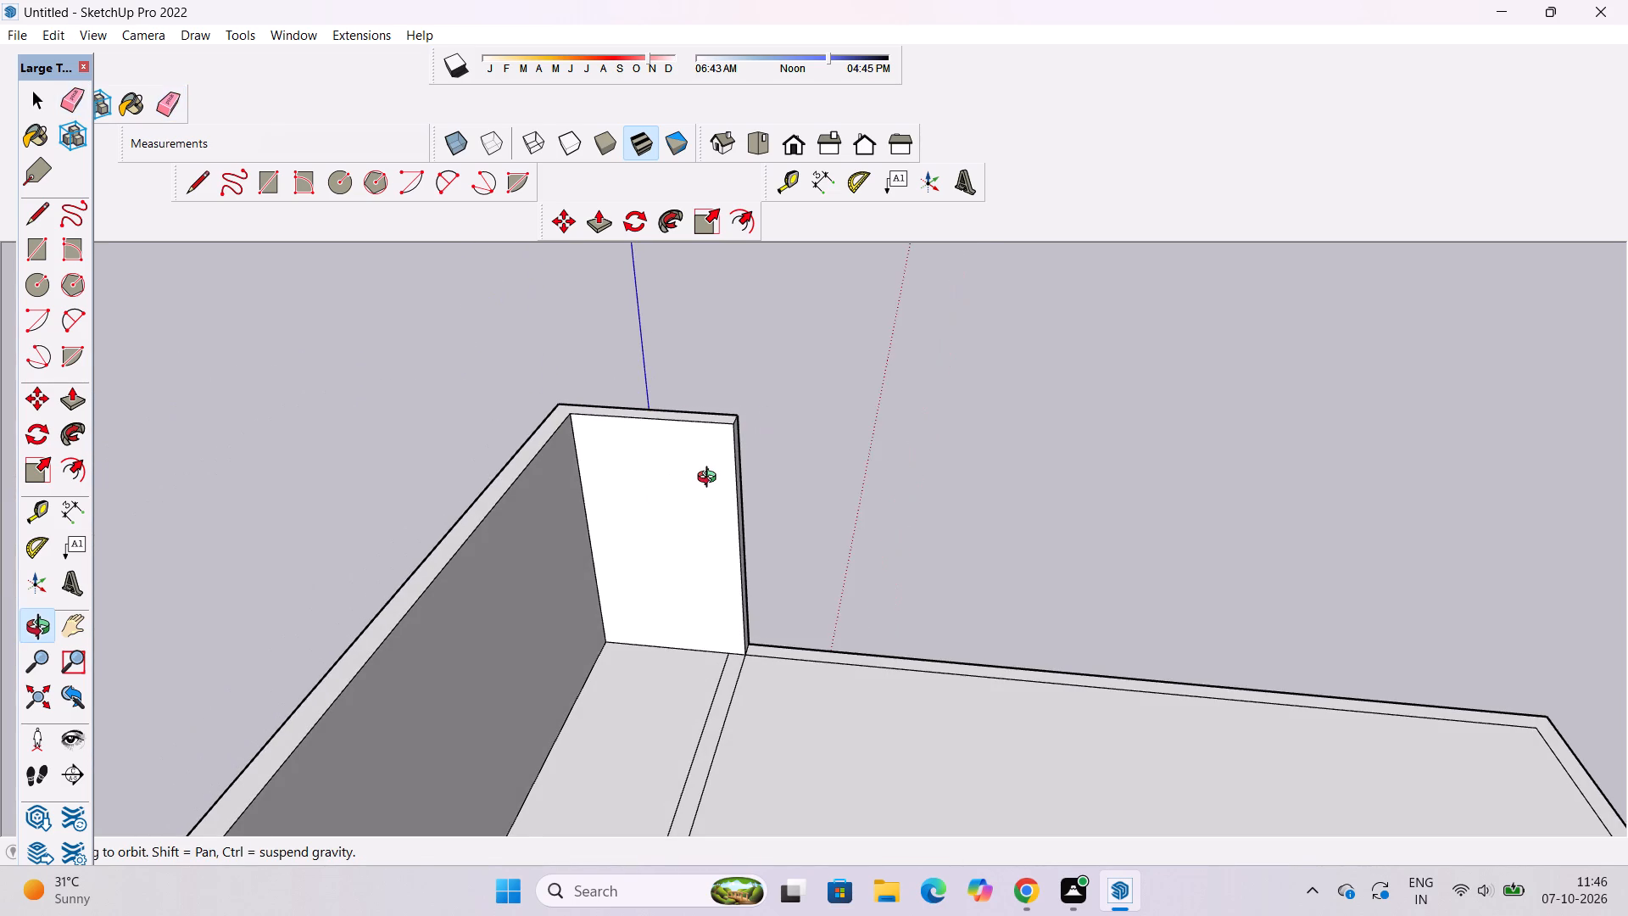
pyautogui.press('t')
pyautogui.scroll(3, 672, 422)
pyautogui.click(642, 421)
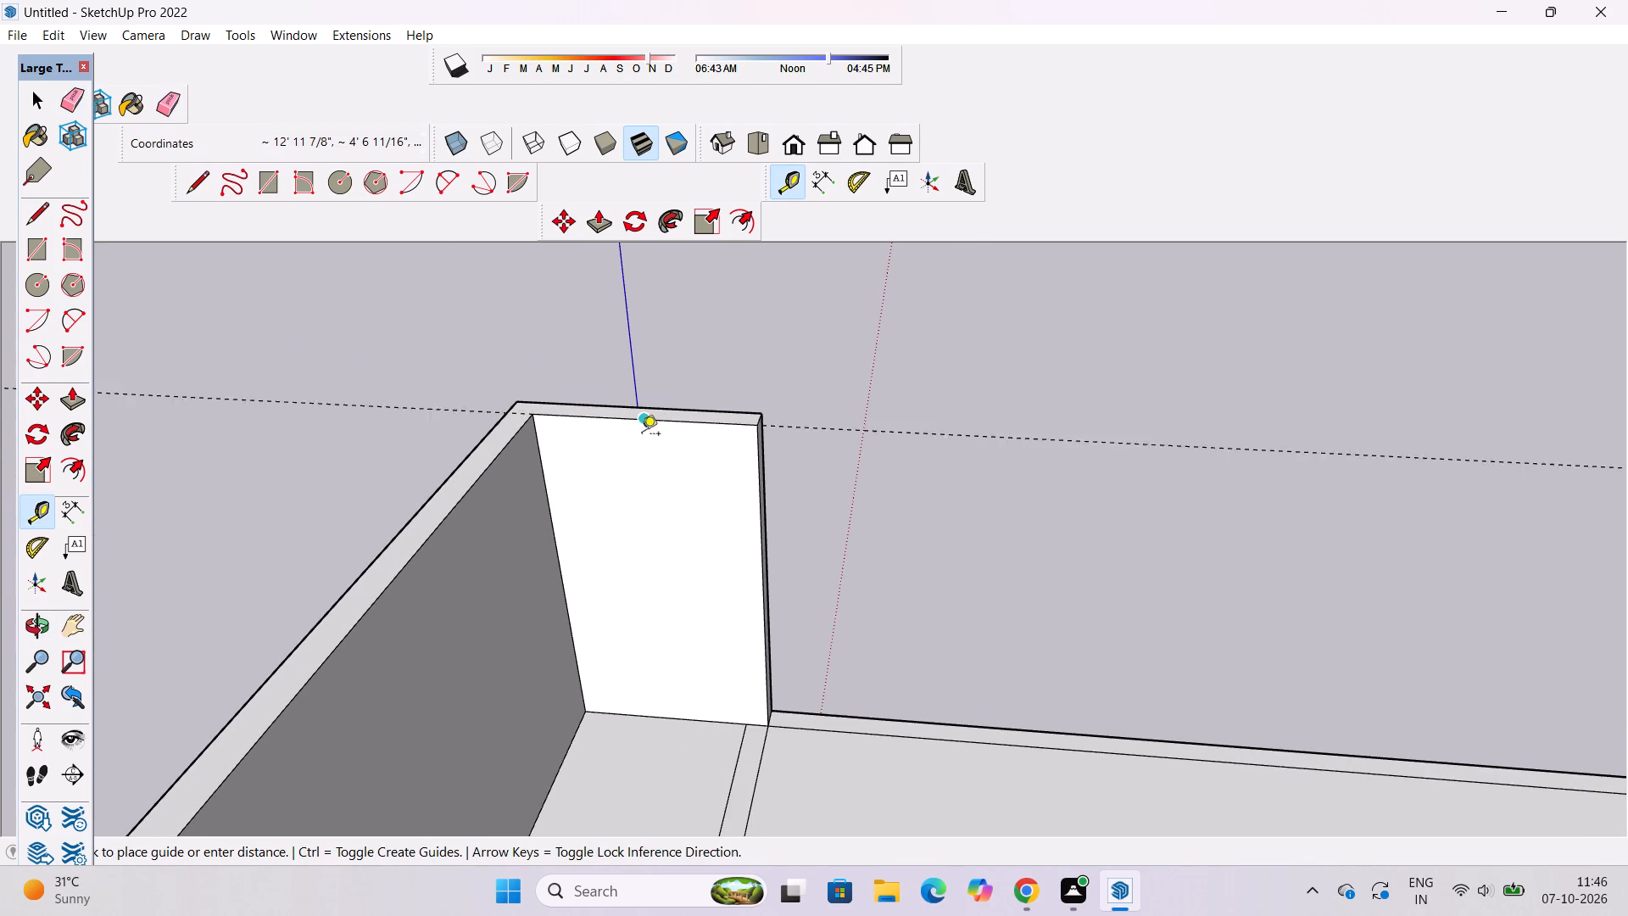
pyautogui.write("1.7'")
pyautogui.press('Return')
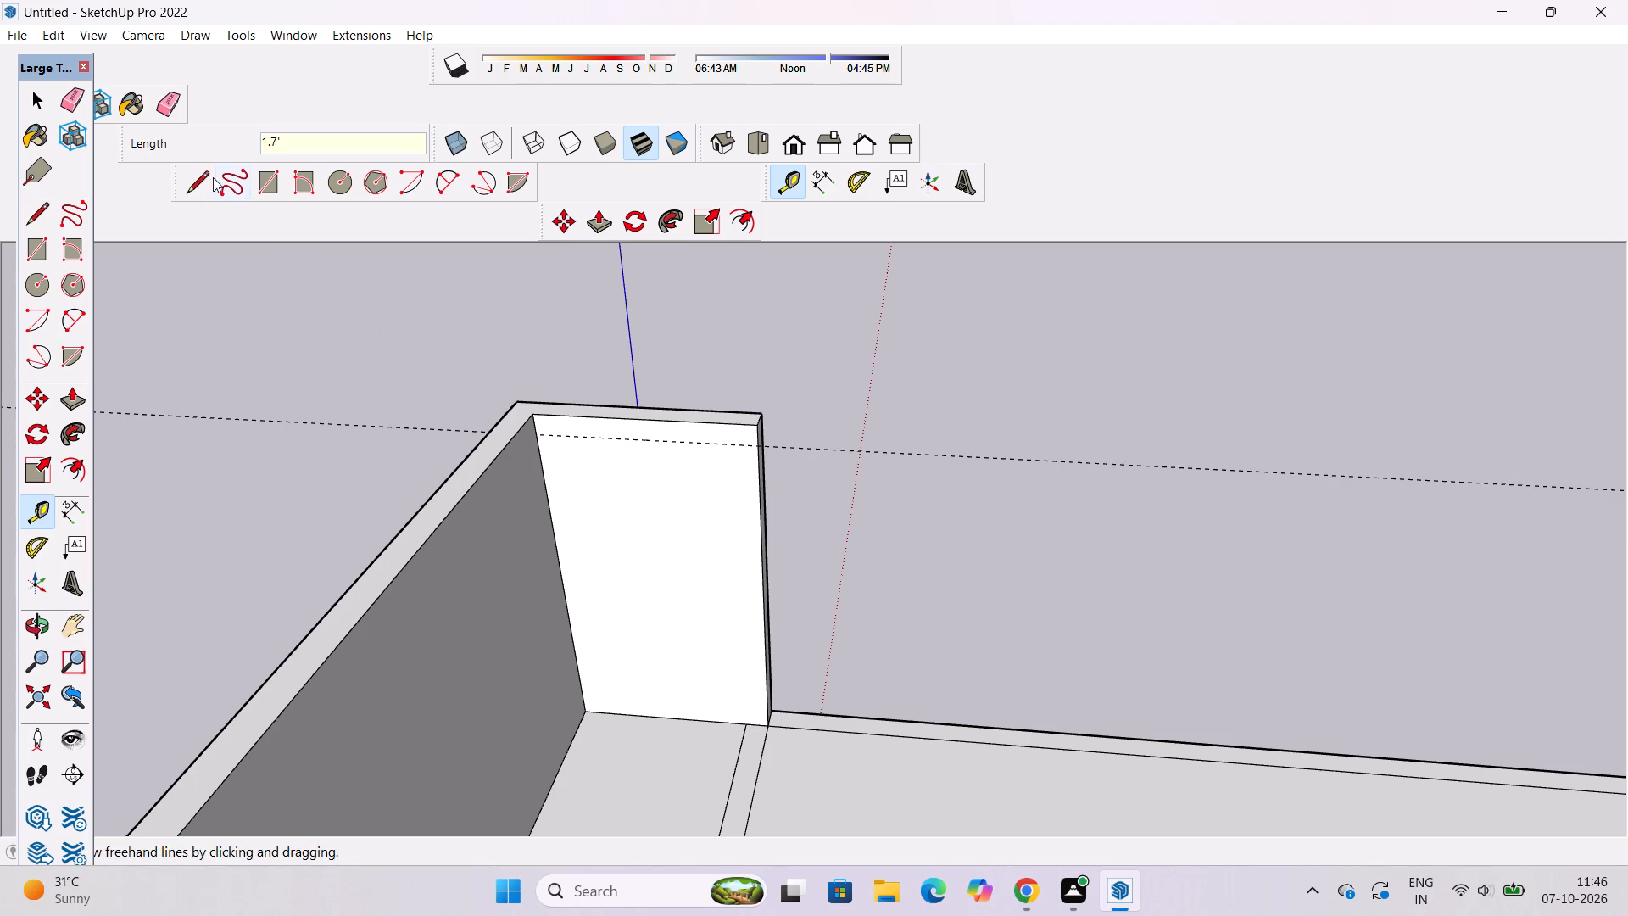
# Draw a 17' line along the guide across the return wall's inner face, marking off its top strip.
pyautogui.click(202, 173)
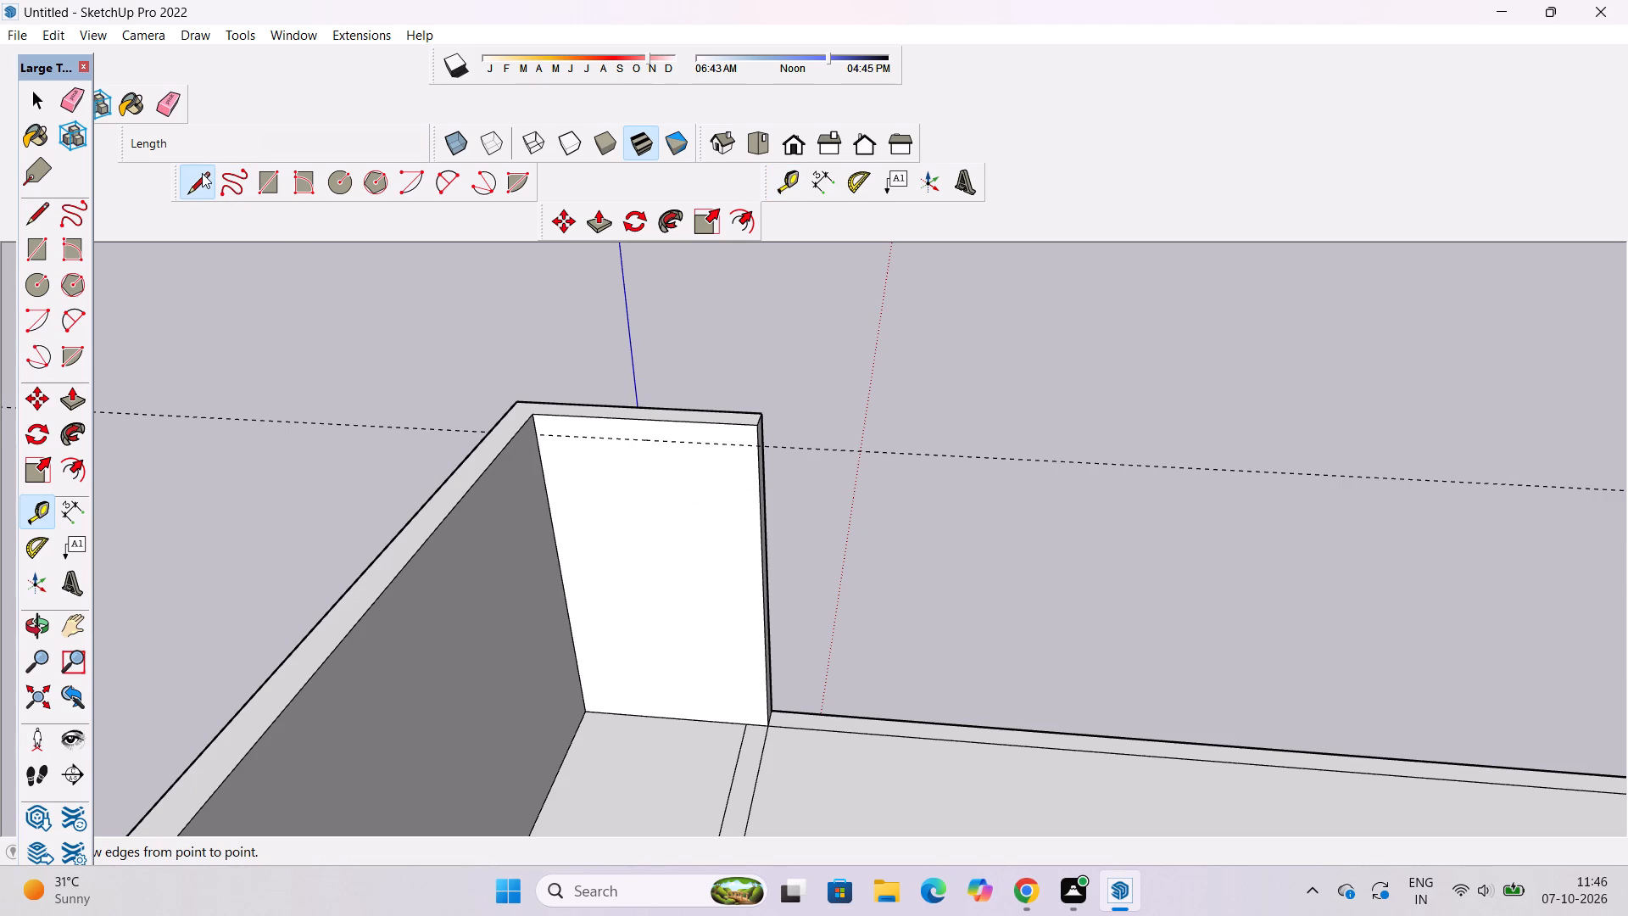
pyautogui.scroll(-3, 202, 173)
pyautogui.scroll(2, 202, 173)
pyautogui.scroll(-1, 202, 173)
pyautogui.scroll(2, 202, 173)
pyautogui.scroll(-3, 202, 173)
pyautogui.scroll(3, 202, 173)
pyautogui.scroll(-2, 197, 193)
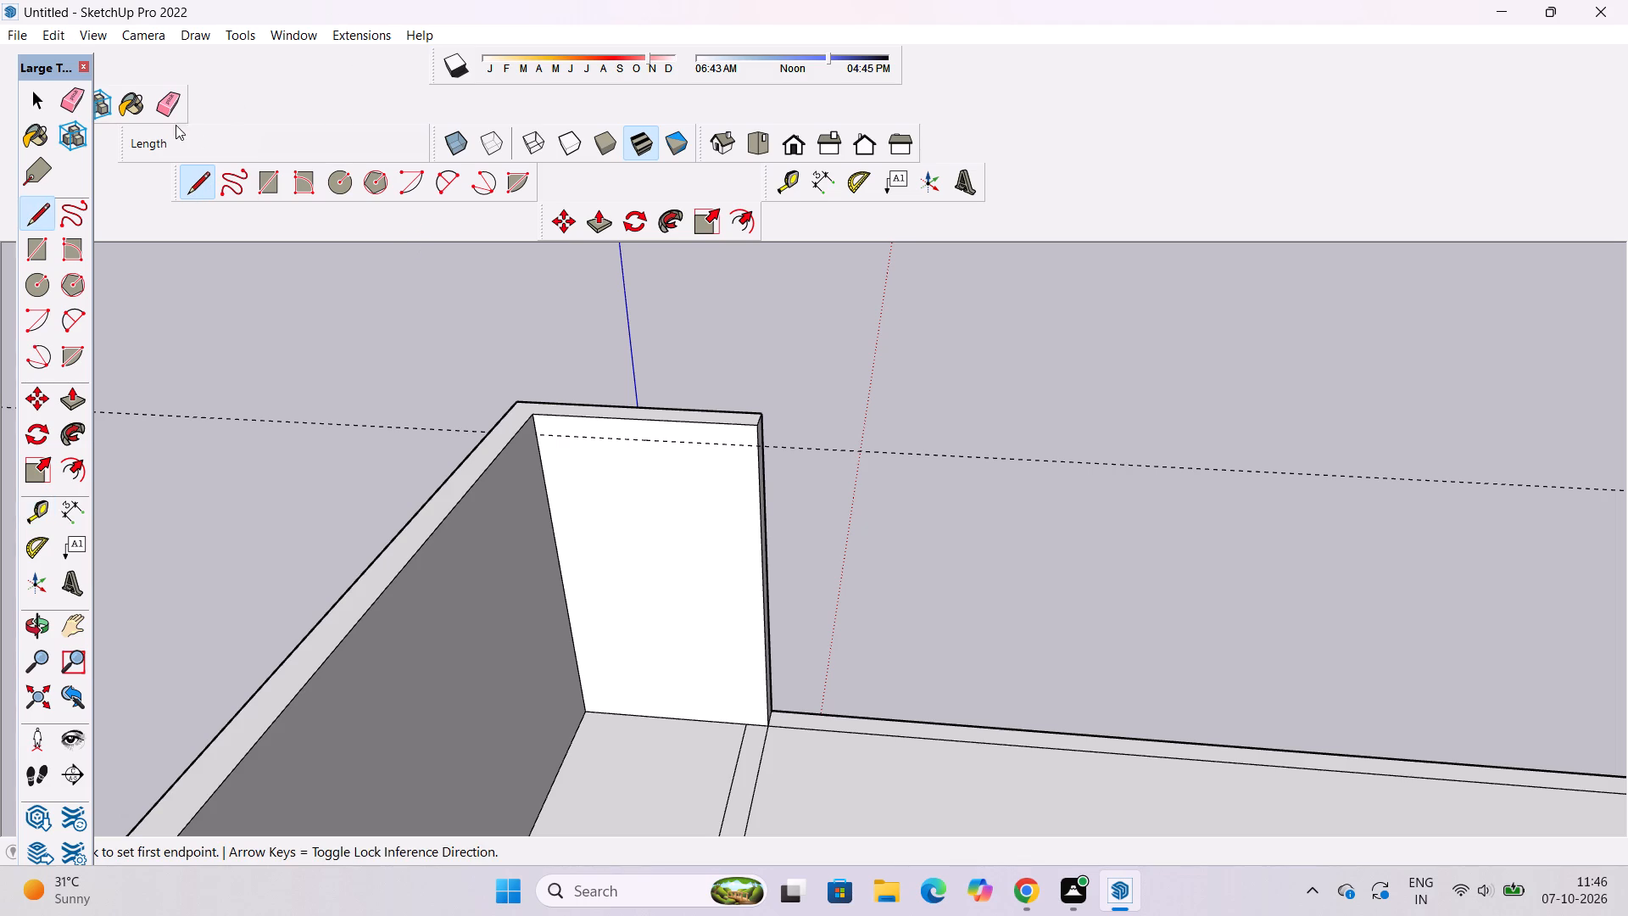
pyautogui.scroll(8, 757, 465)
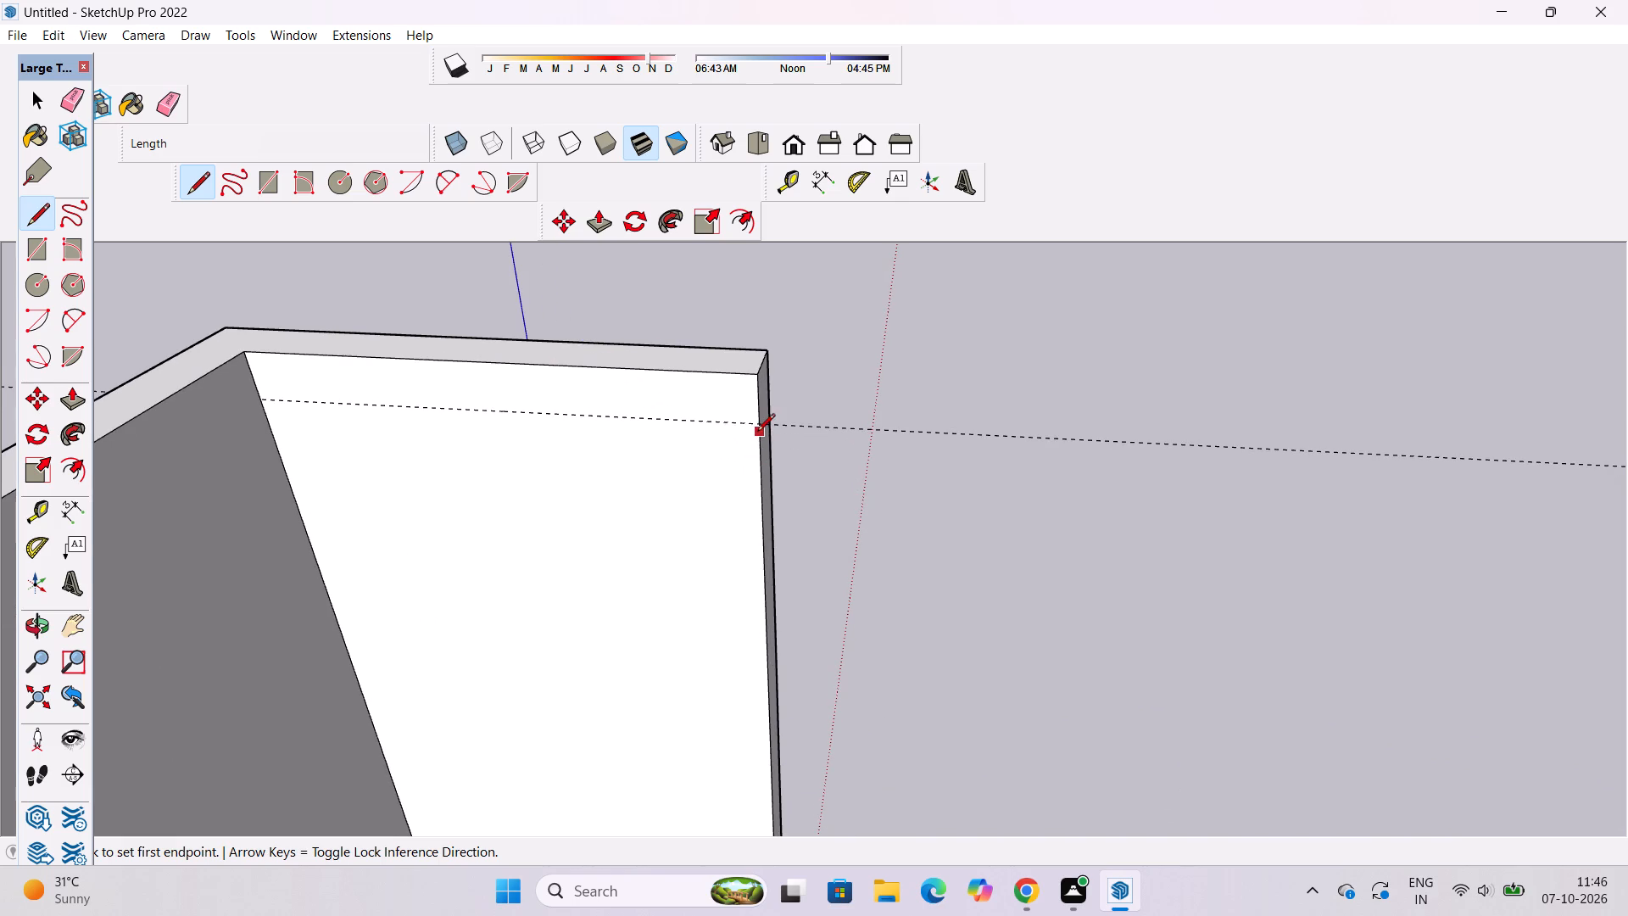
pyautogui.click(757, 426)
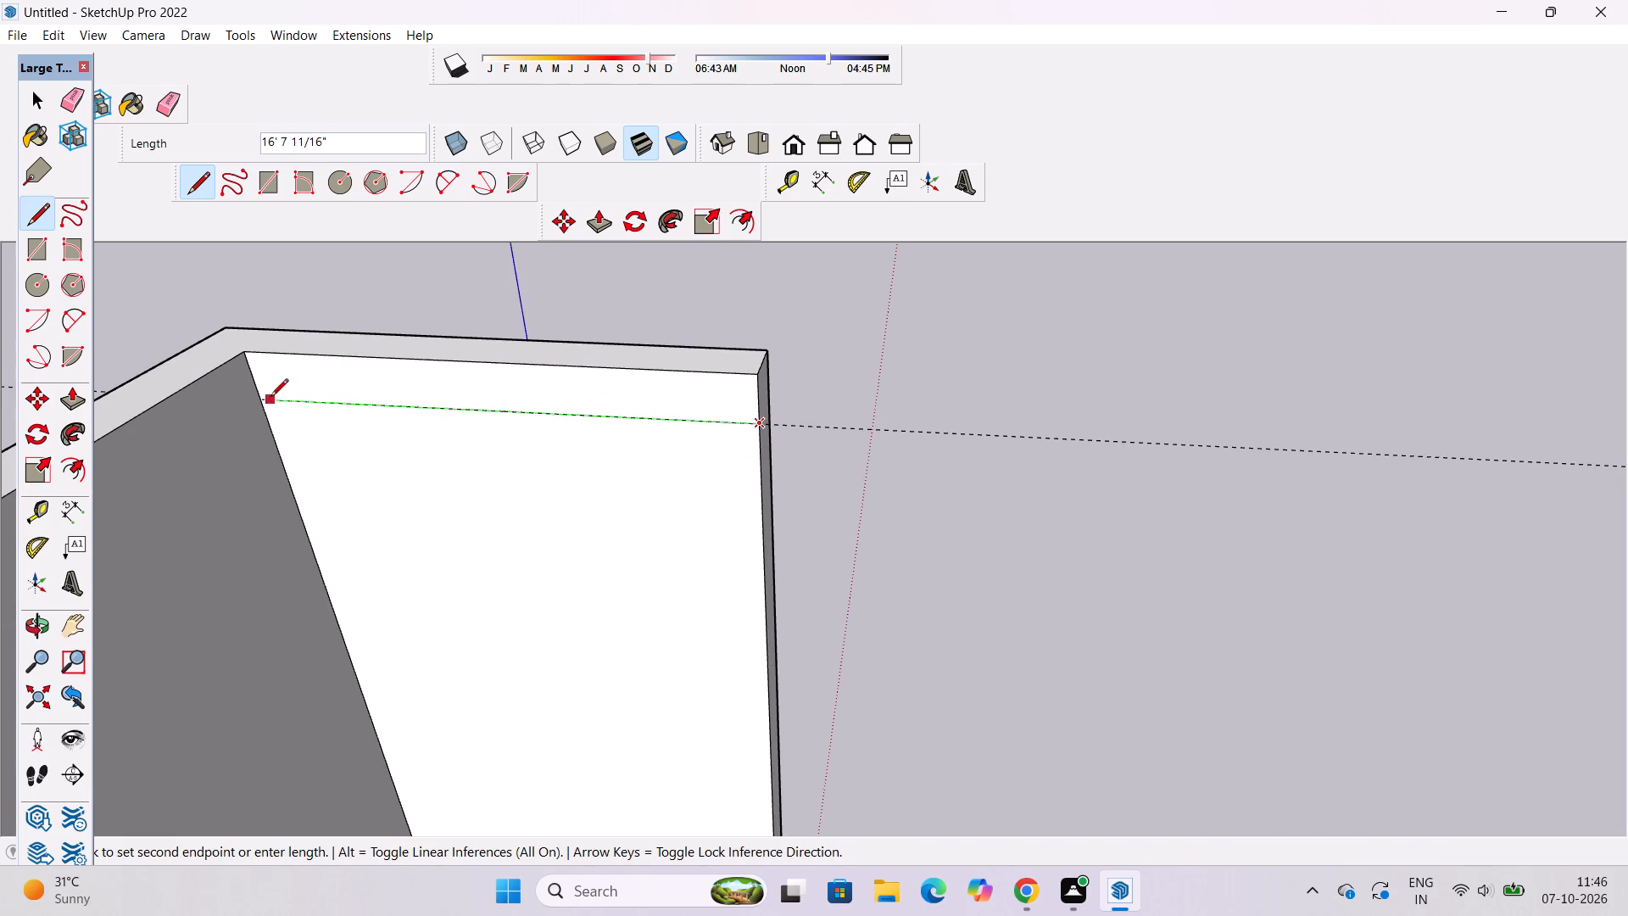
pyautogui.click(259, 402)
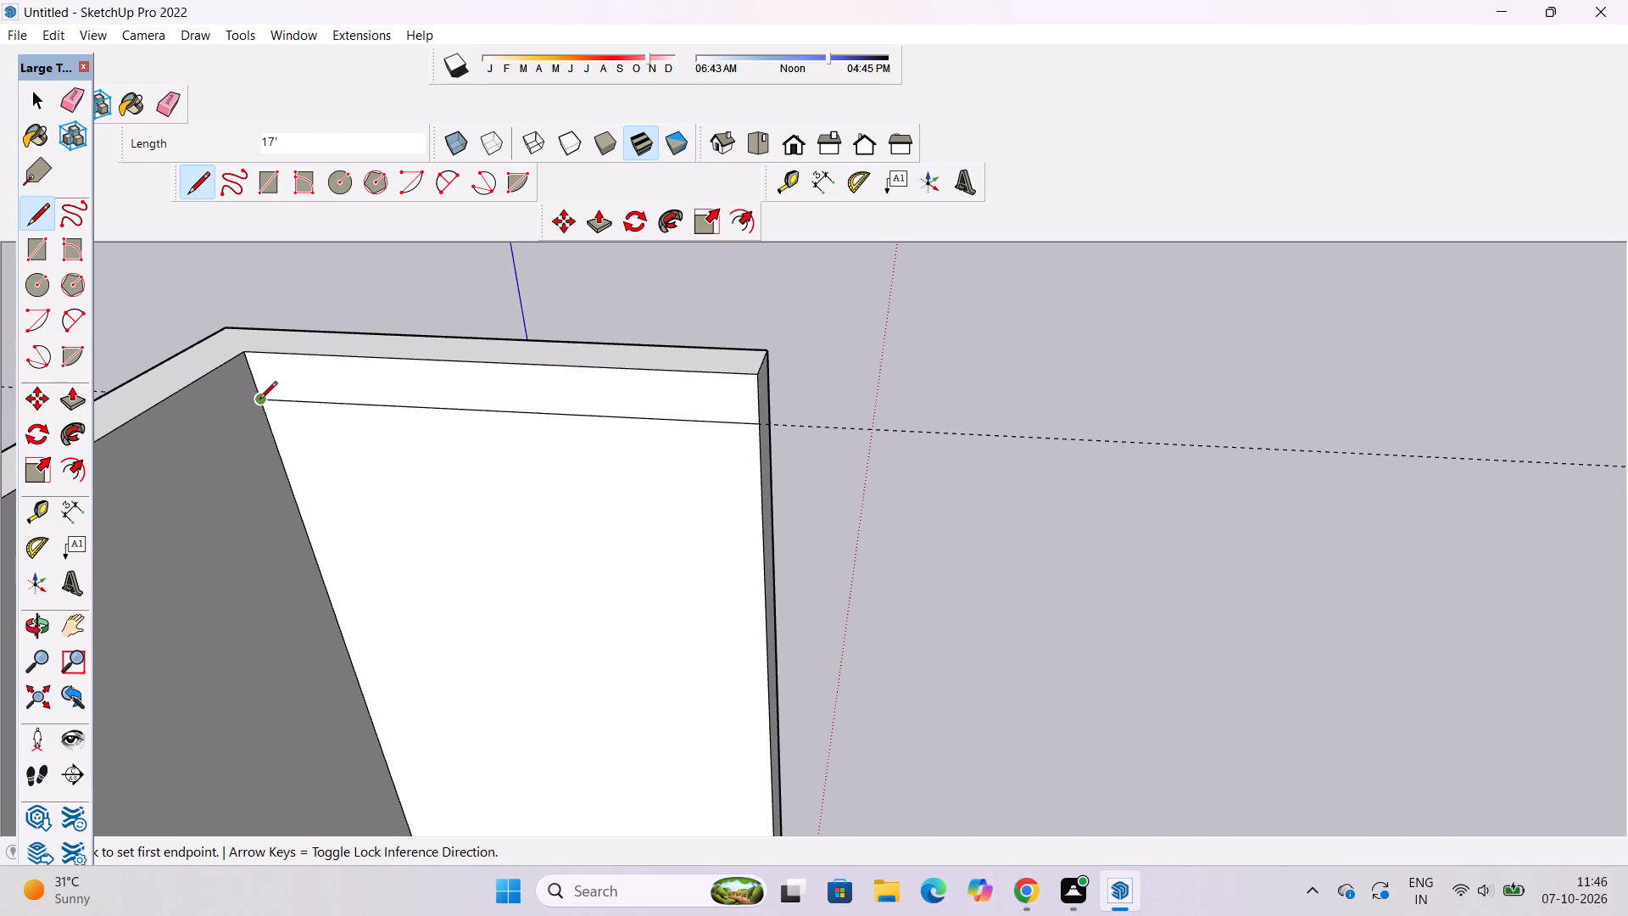
pyautogui.press('space')
# Push/Pull the return wall's top strip about 143' 3 7/16" across the roof to meet the column-and-beam frame at the opposite end.
pyautogui.scroll(-2, 346, 444)
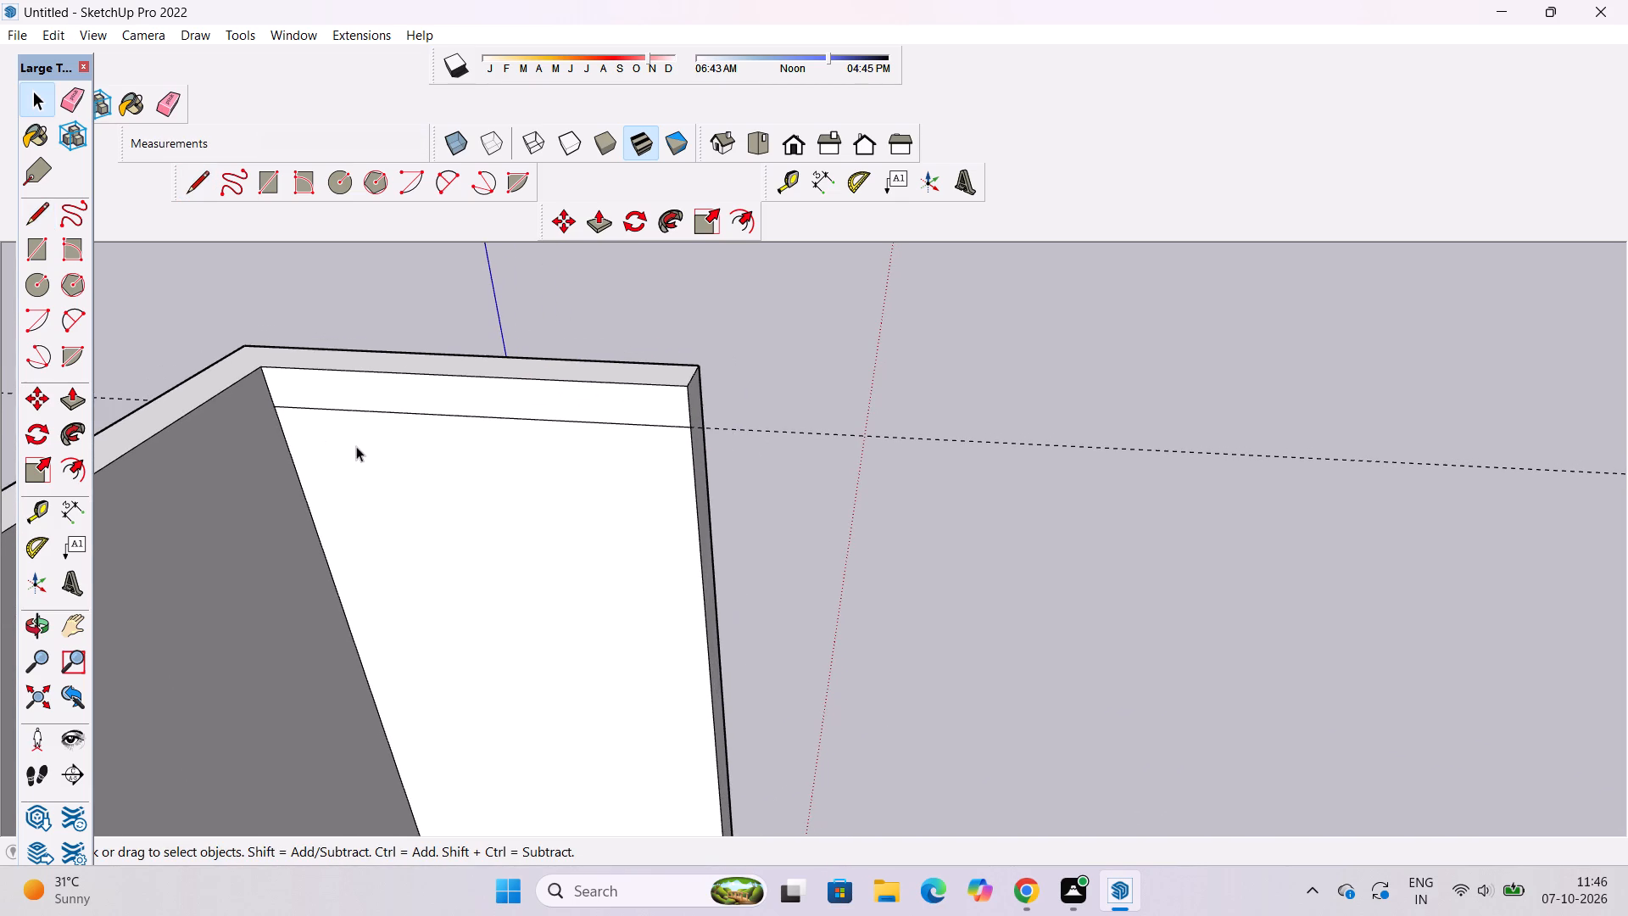
pyautogui.press('o')
pyautogui.moveTo(620, 485); pyautogui.dragTo(482, 472)
pyautogui.moveTo(560, 469); pyautogui.dragTo(651, 493)
pyautogui.scroll(-7, 652, 493)
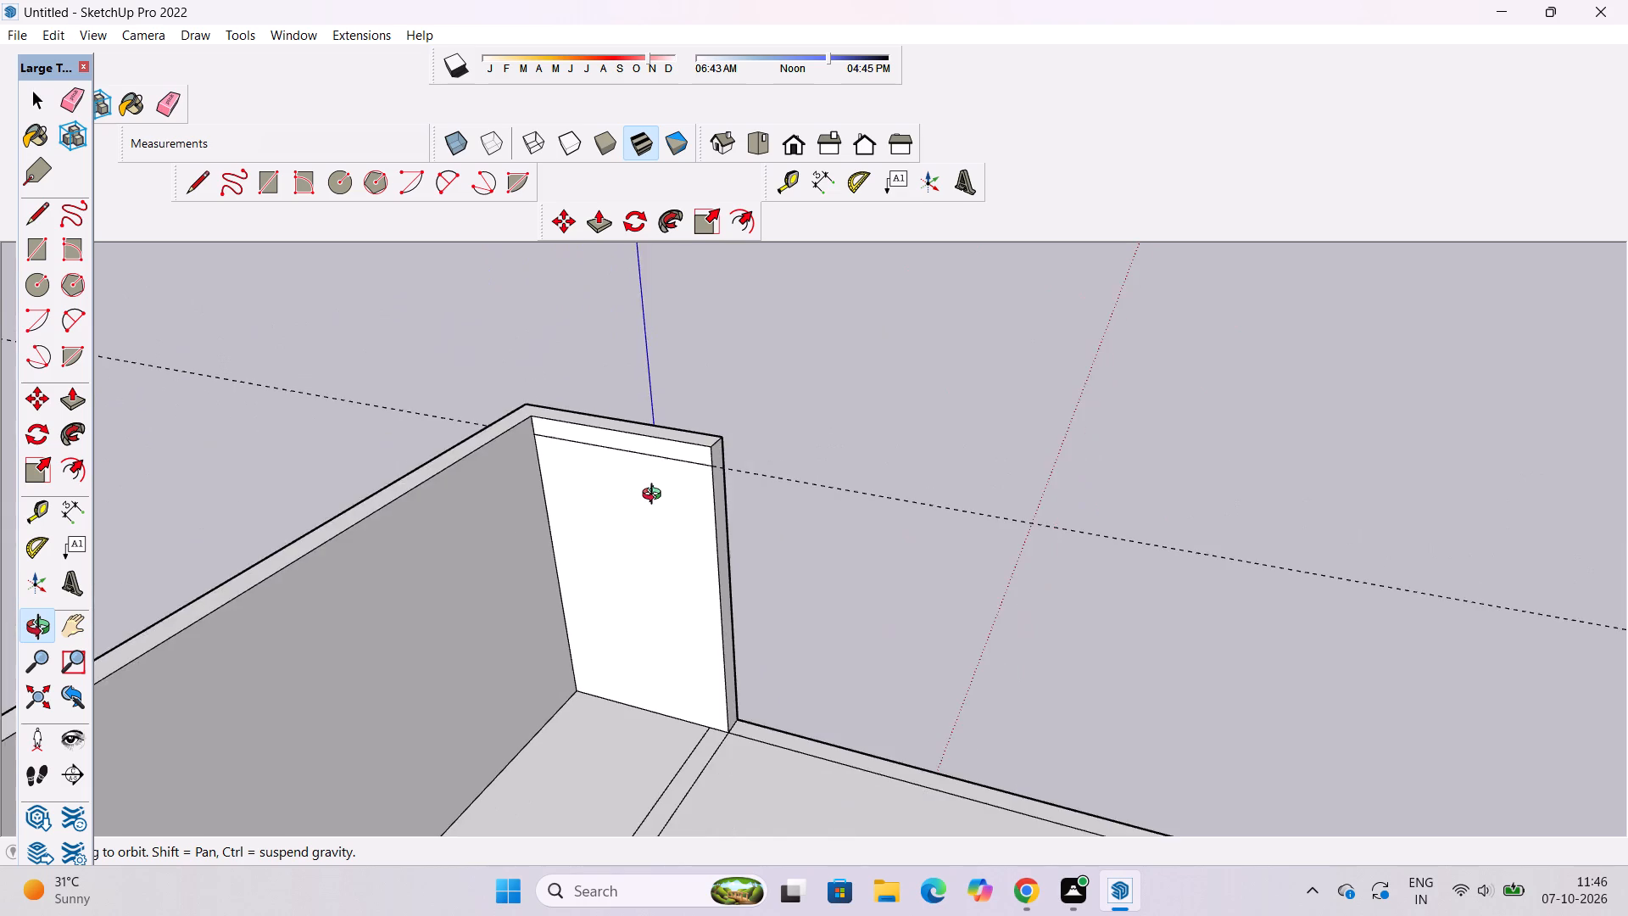
pyautogui.keyDown('shift'); pyautogui.moveTo(627, 473); pyautogui.dragTo(740, 462); pyautogui.keyUp('shift')
pyautogui.keyDown('shift'); pyautogui.moveTo(740, 462); pyautogui.dragTo(686, 474); pyautogui.keyUp('shift')
pyautogui.press('p')
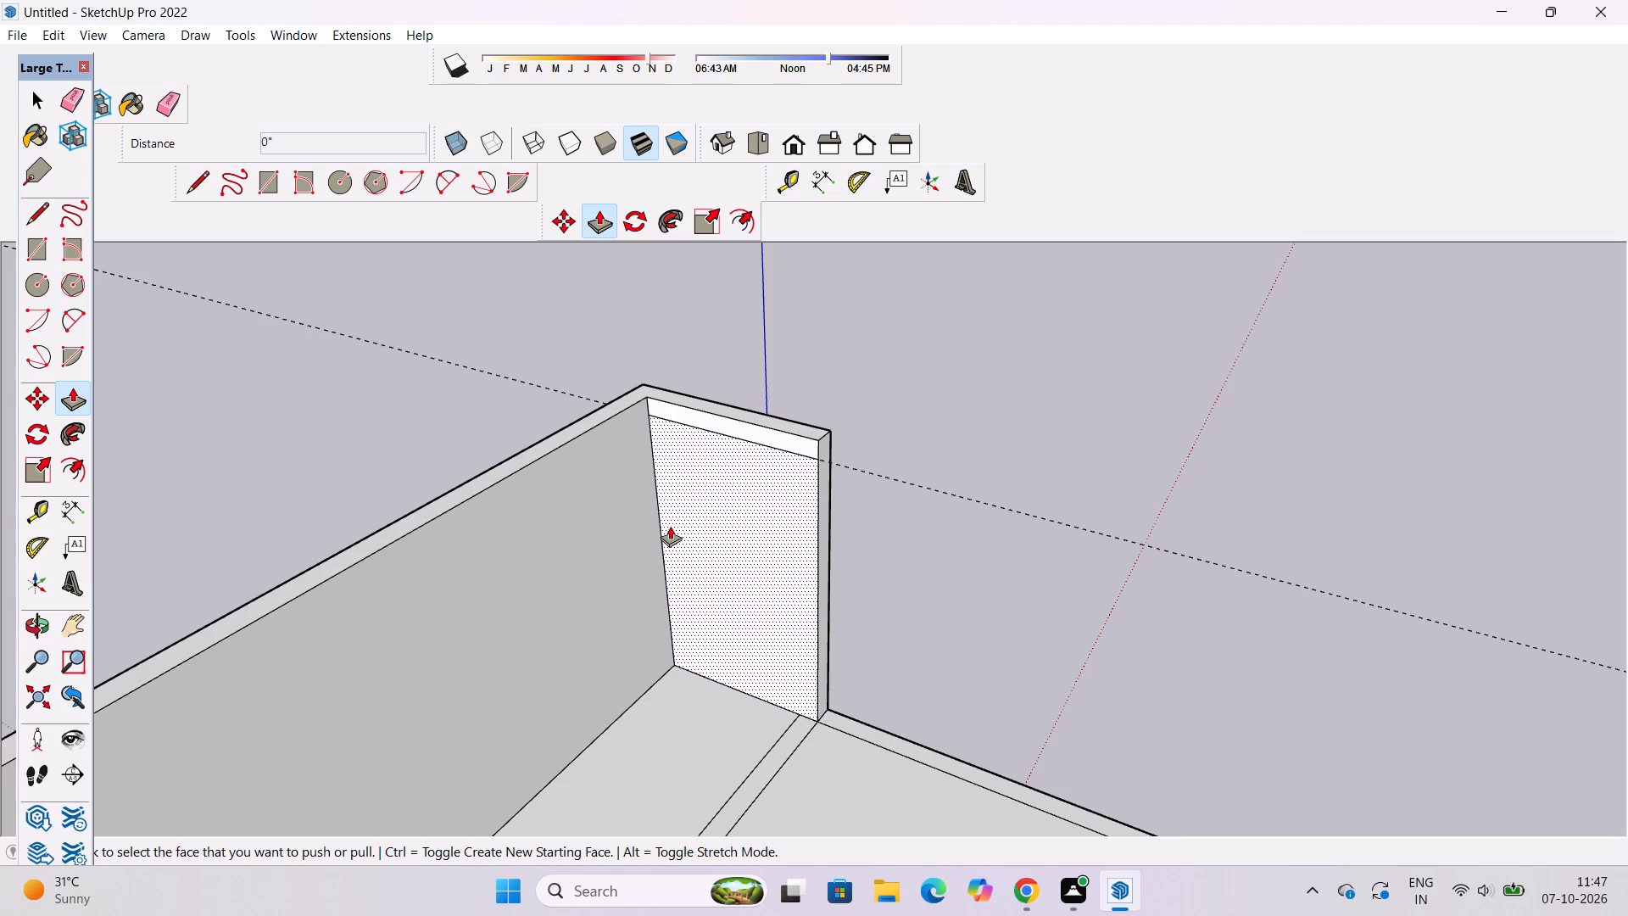
pyautogui.scroll(-1, 745, 515)
pyautogui.scroll(-3, 799, 383)
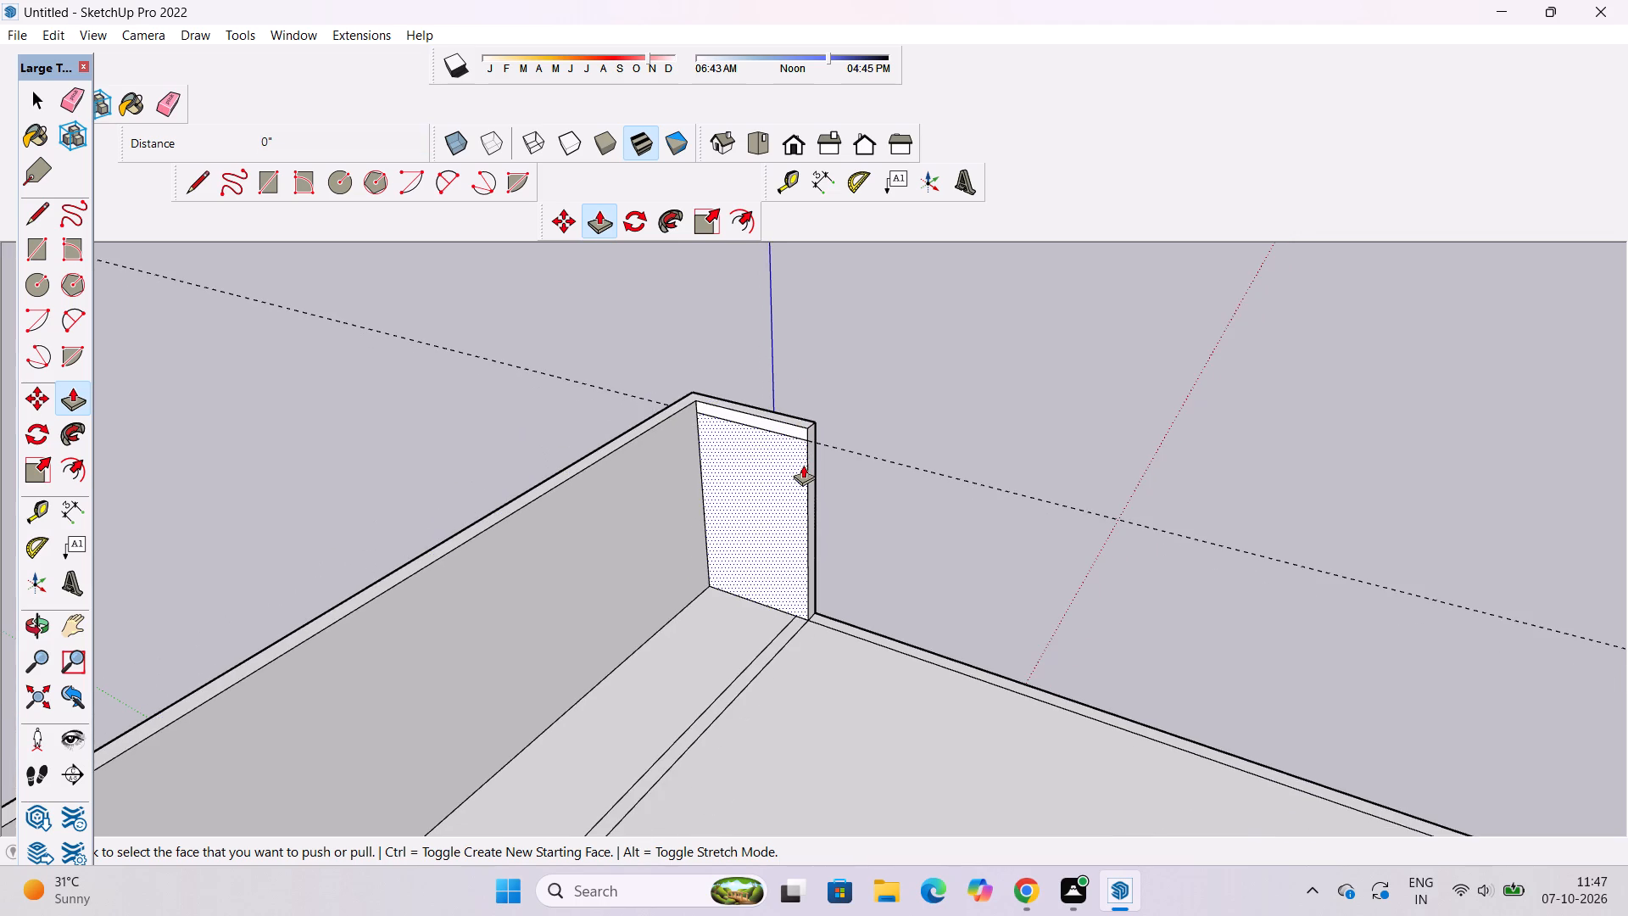
pyautogui.scroll(-1, 803, 465)
pyautogui.scroll(7, 818, 456)
pyautogui.click(789, 420)
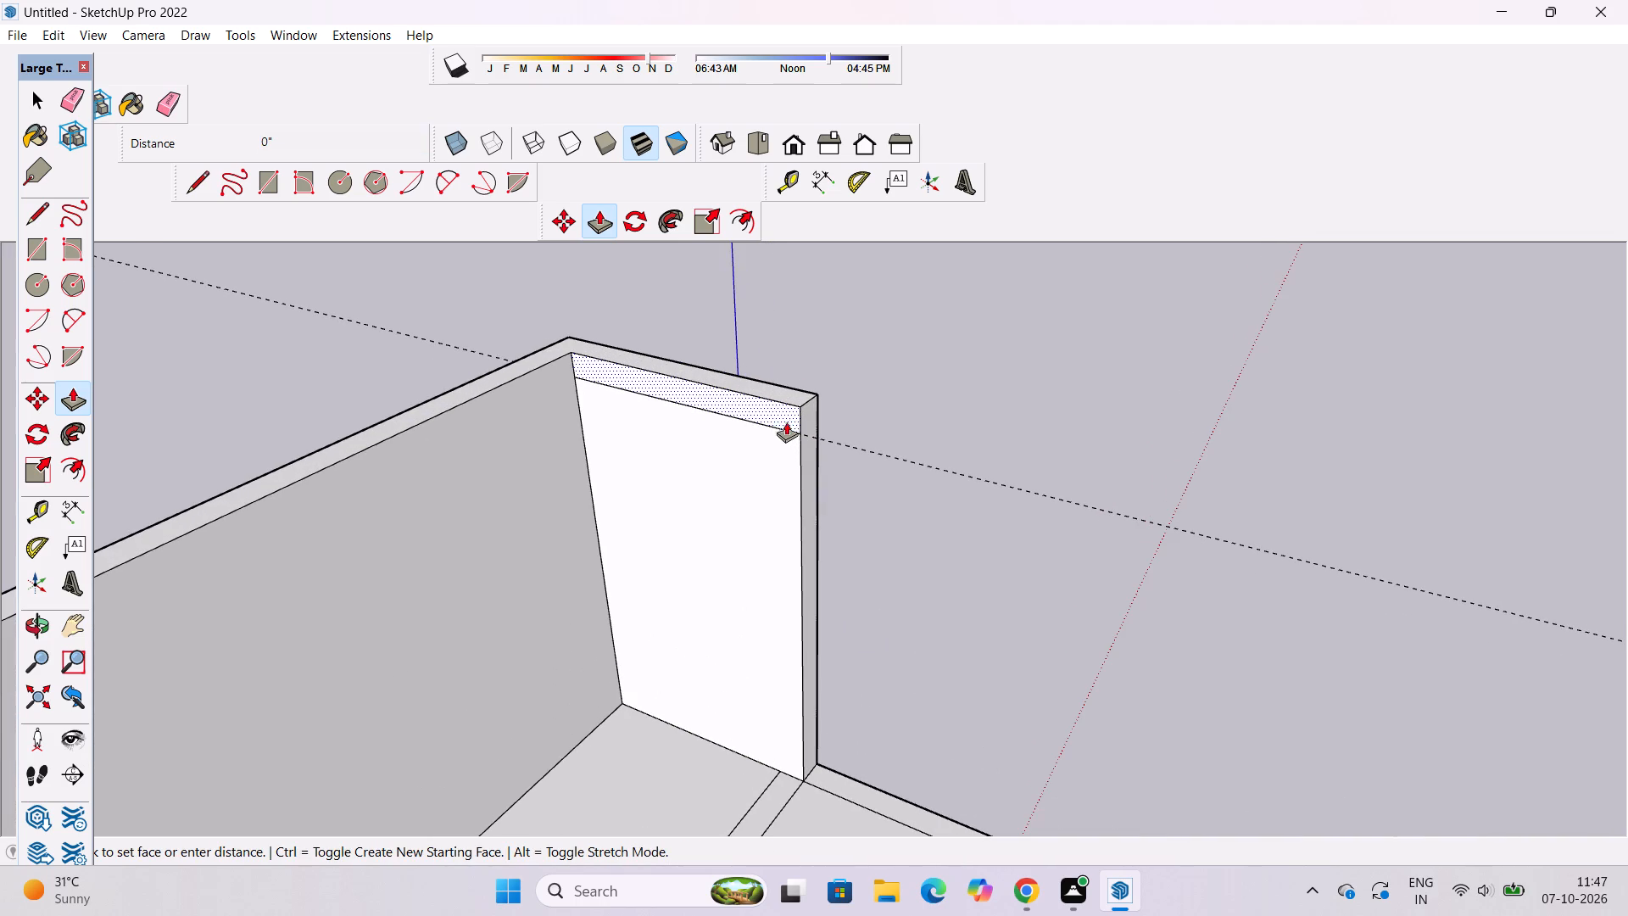
pyautogui.scroll(-14, 764, 438)
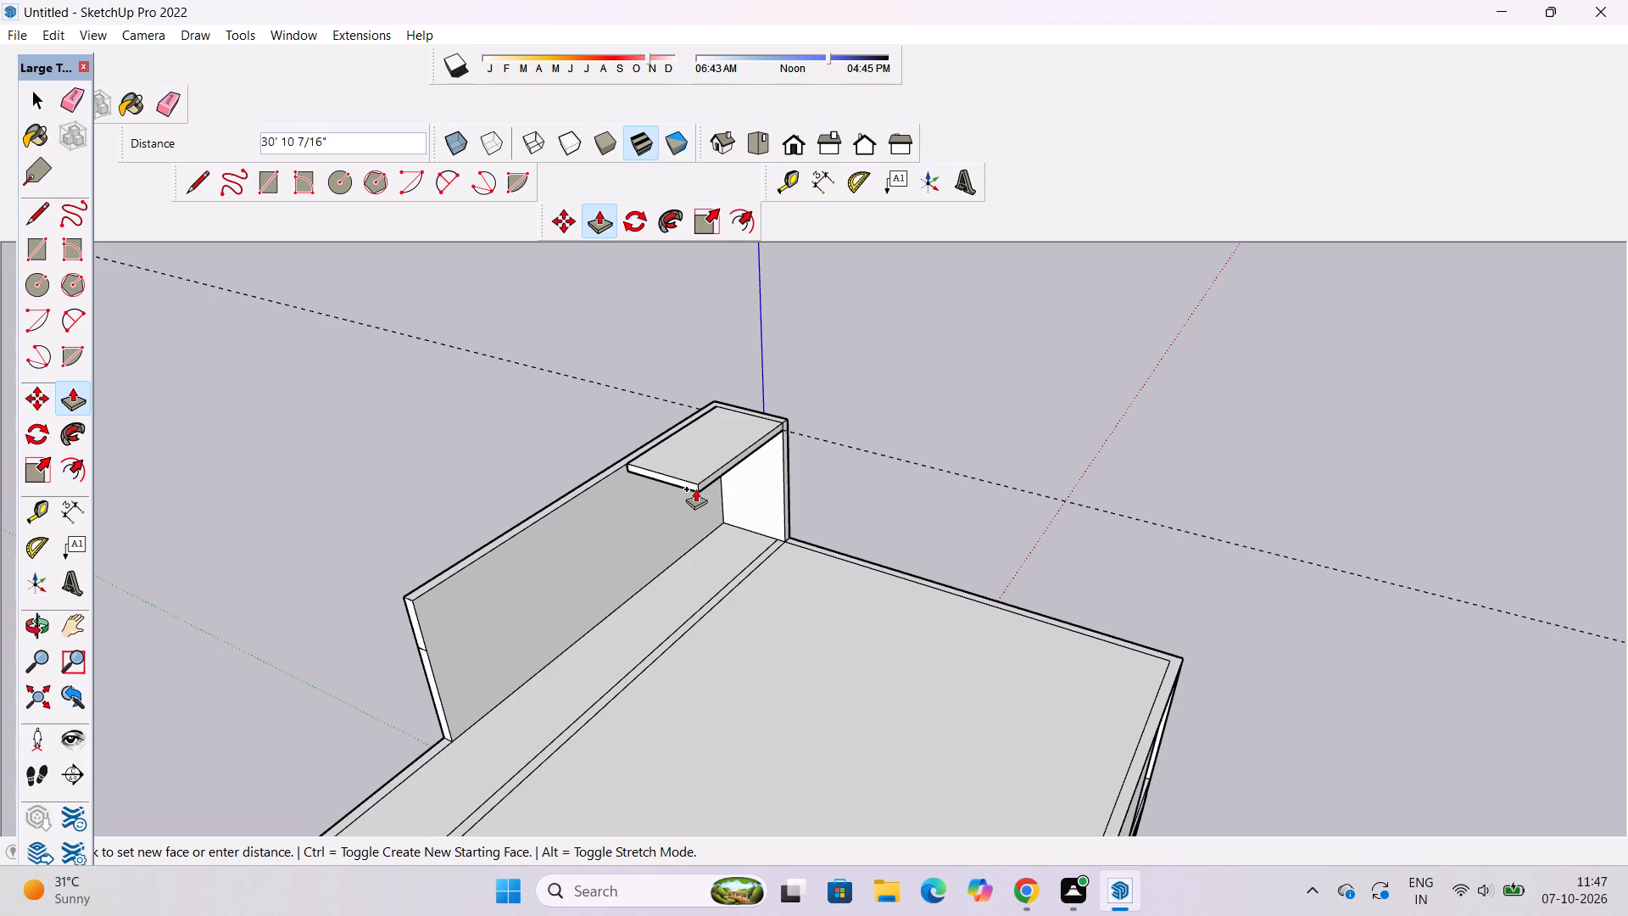
pyautogui.scroll(-2, 688, 496)
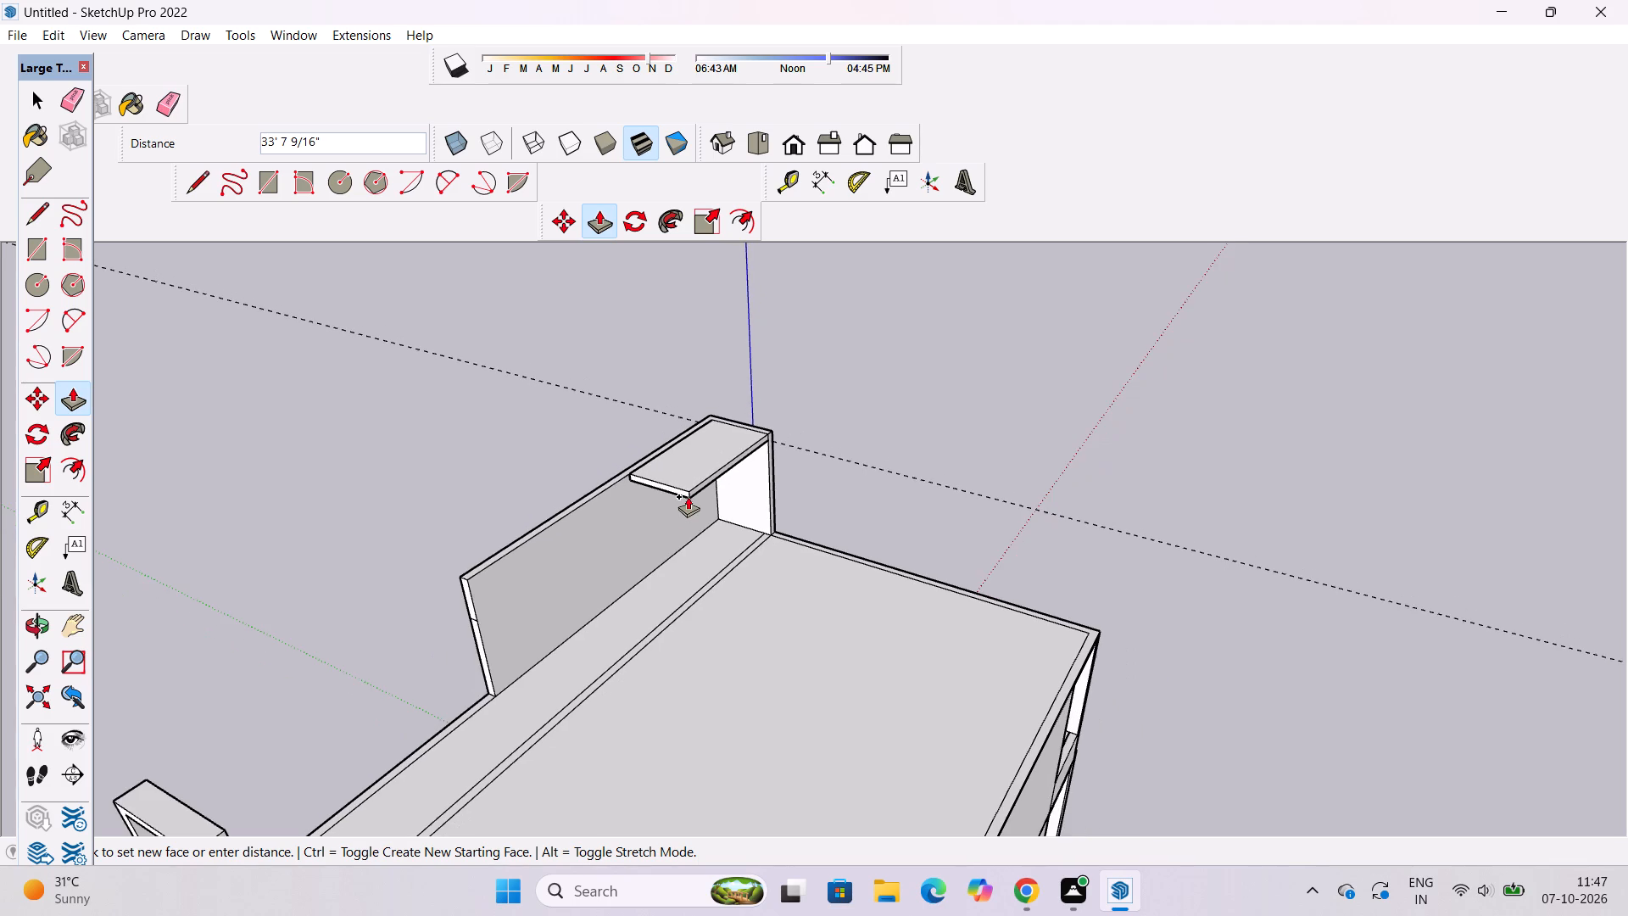
pyautogui.scroll(-3, 680, 511)
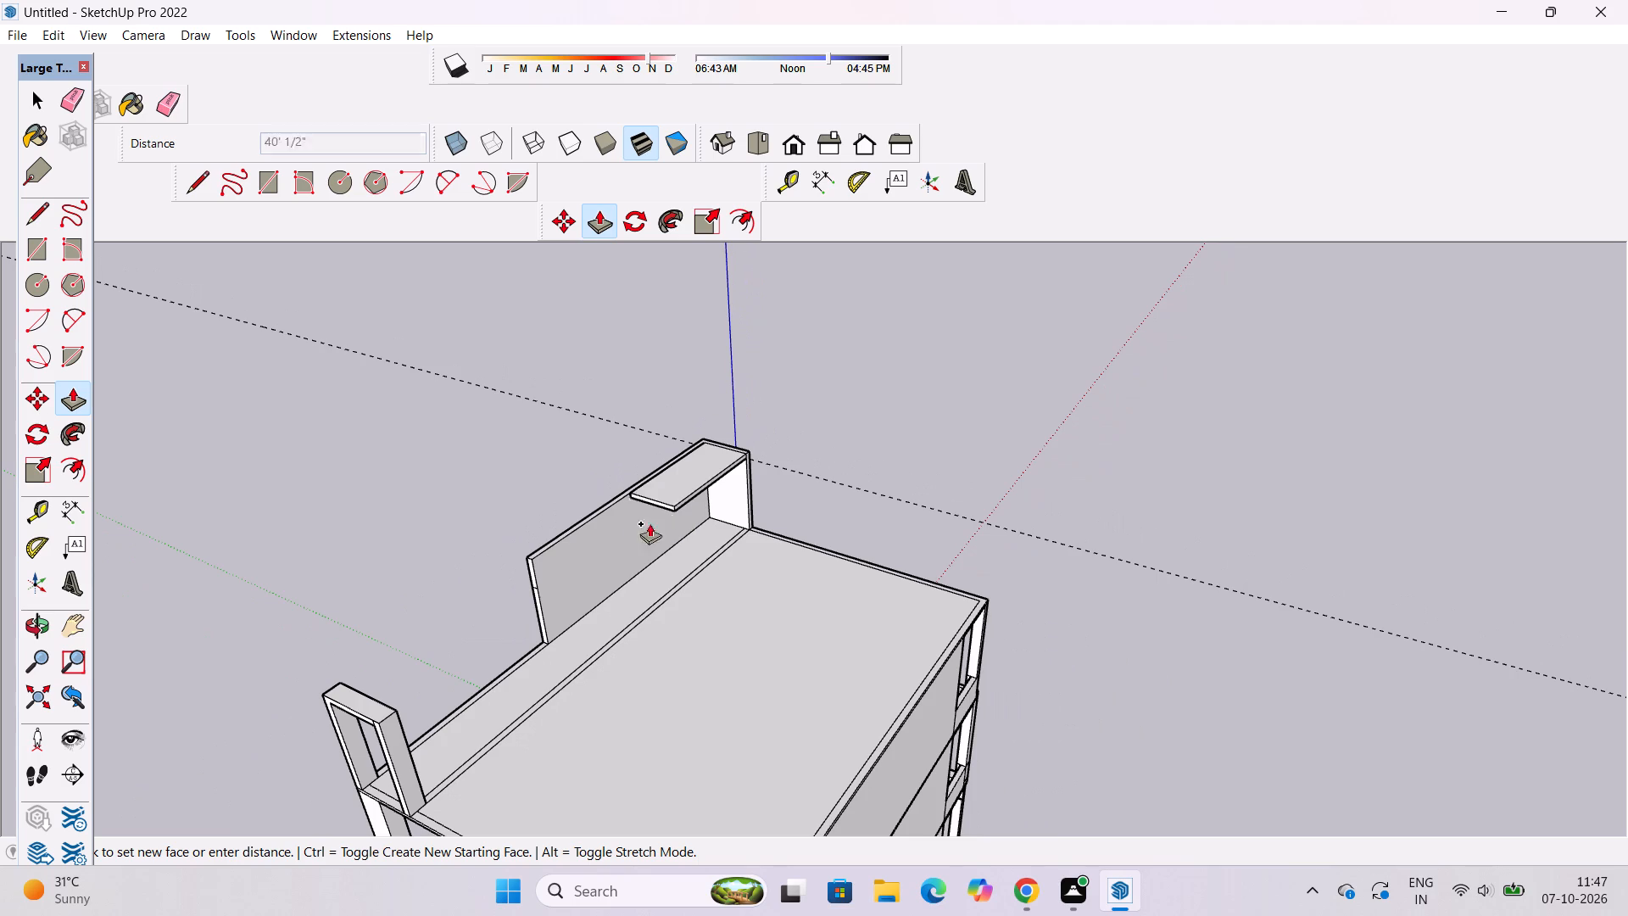
pyautogui.scroll(-4, 644, 522)
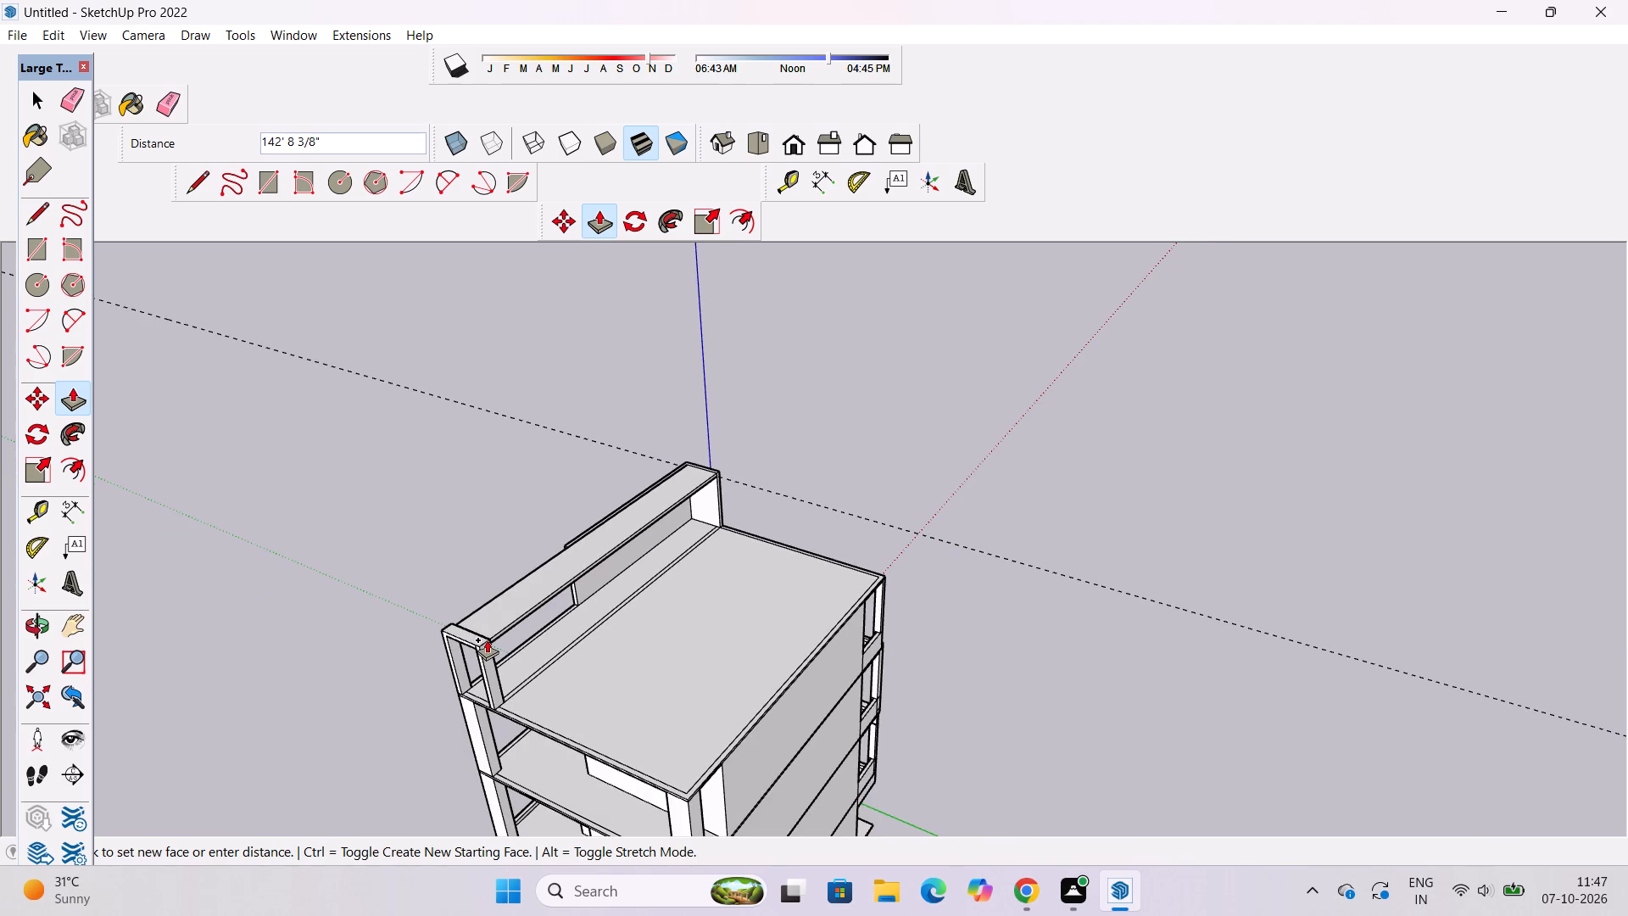
pyautogui.scroll(9, 487, 640)
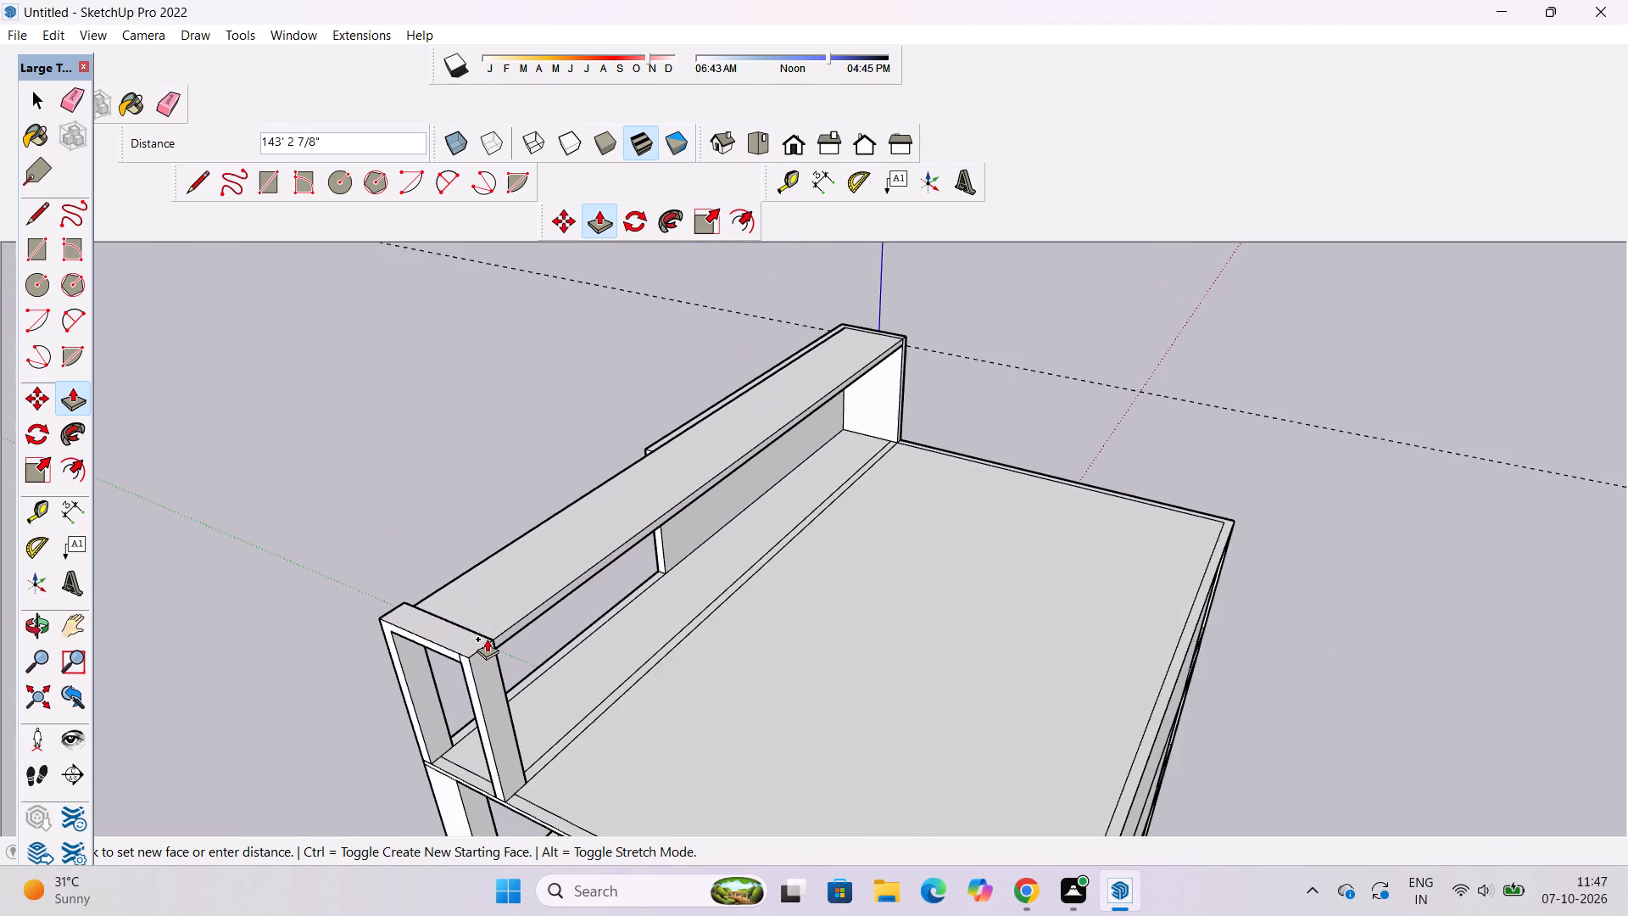
pyautogui.scroll(6, 487, 639)
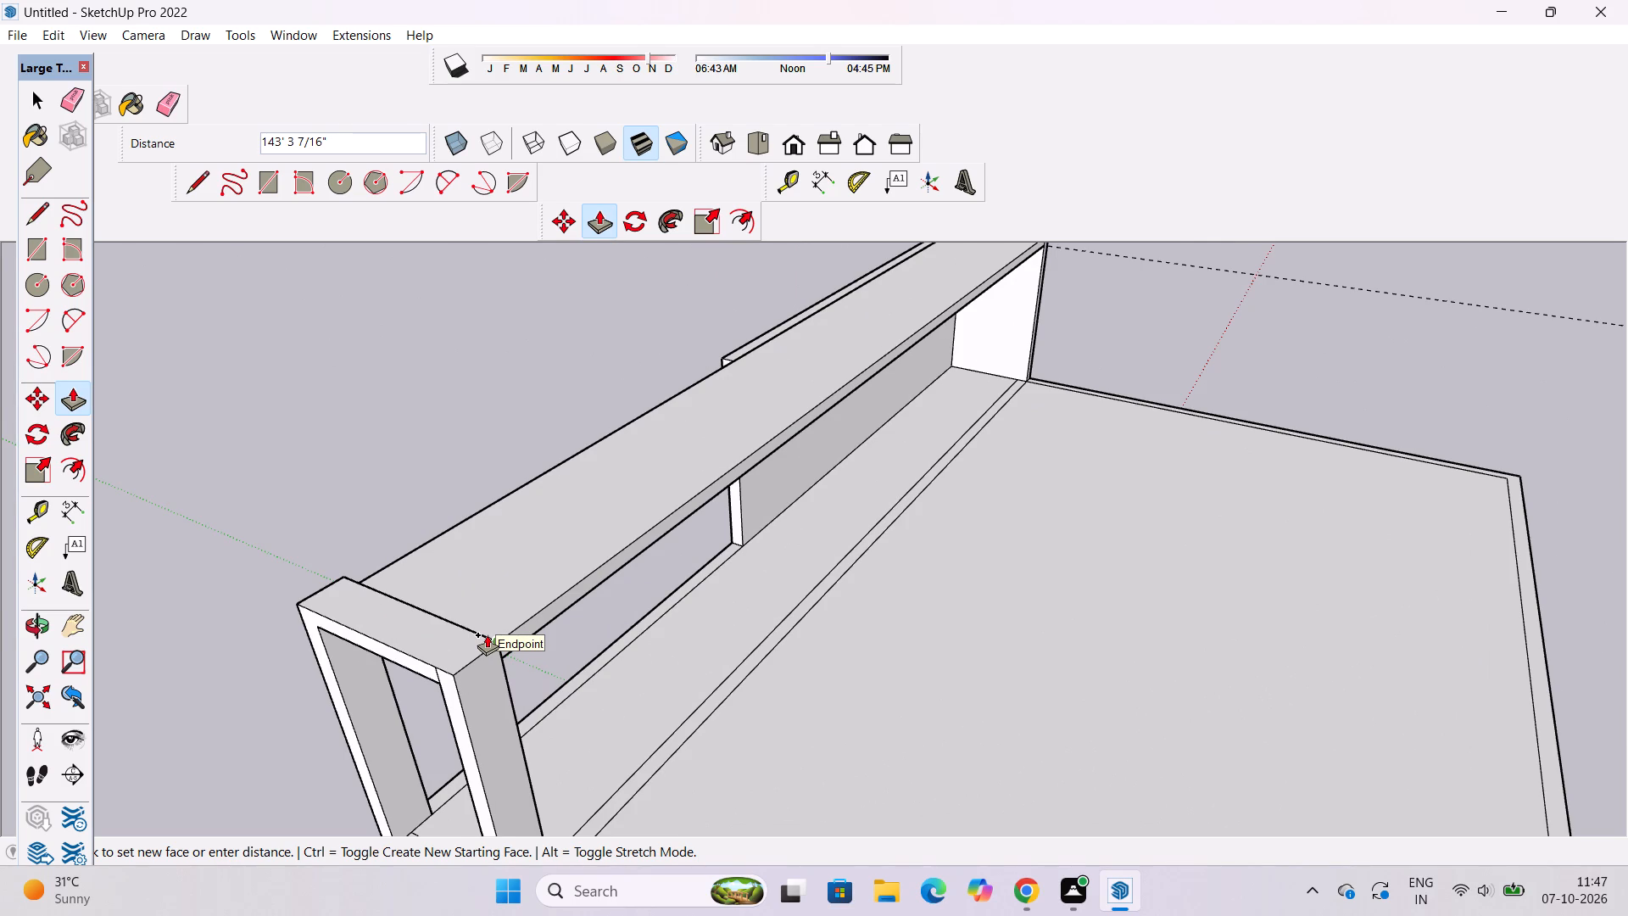
pyautogui.scroll(3, 487, 634)
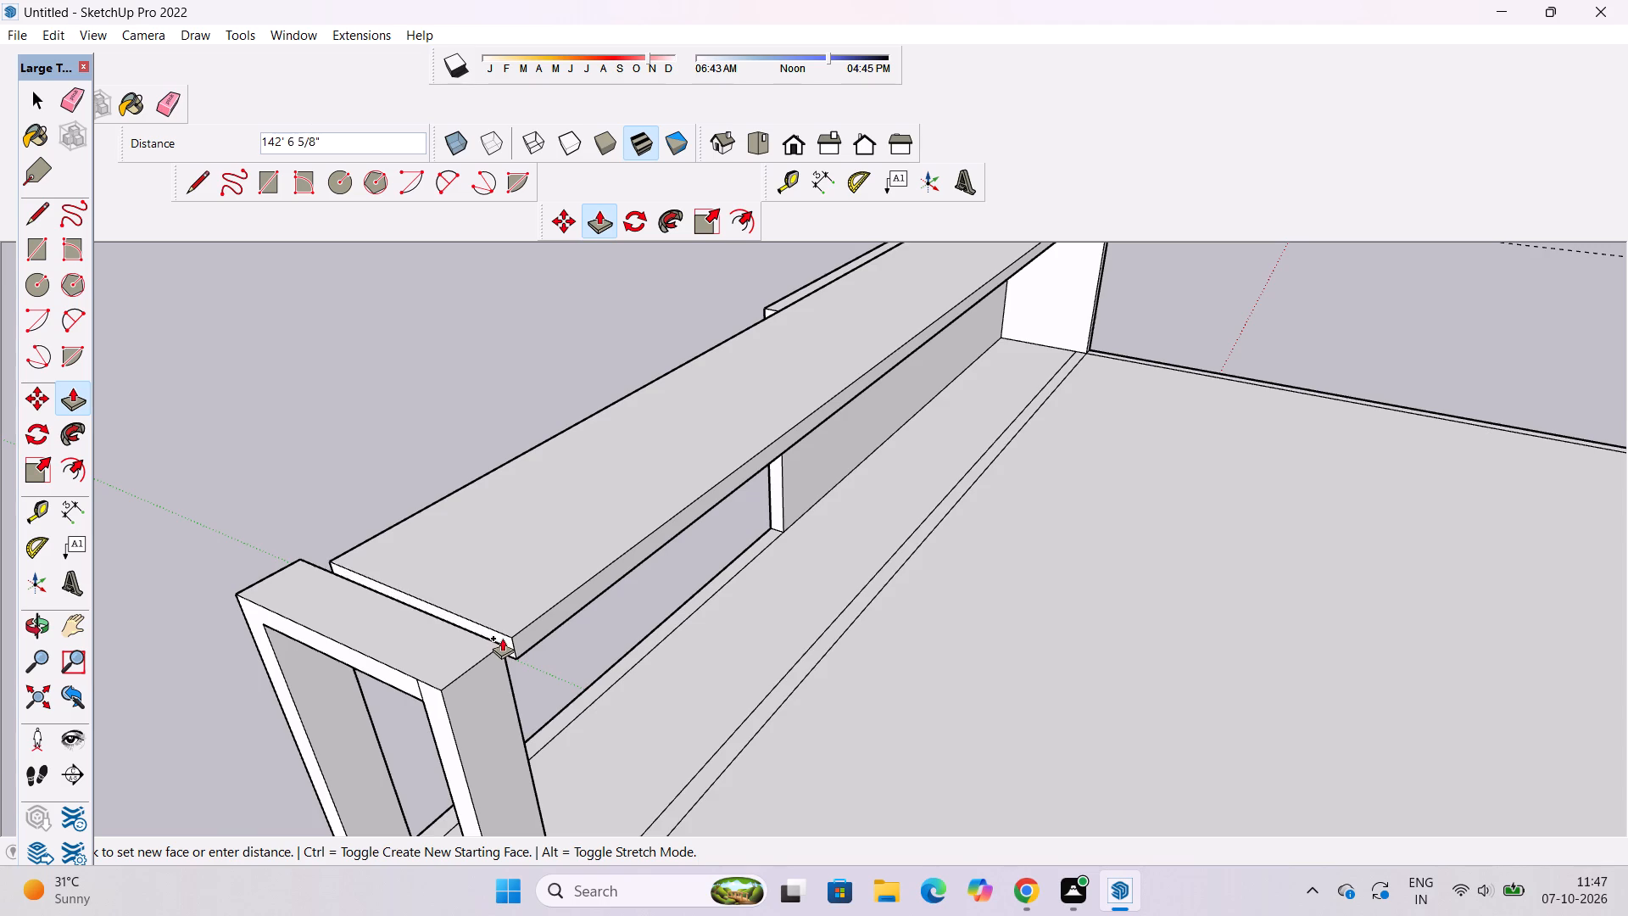
pyautogui.scroll(10, 502, 638)
pyautogui.click(501, 656)
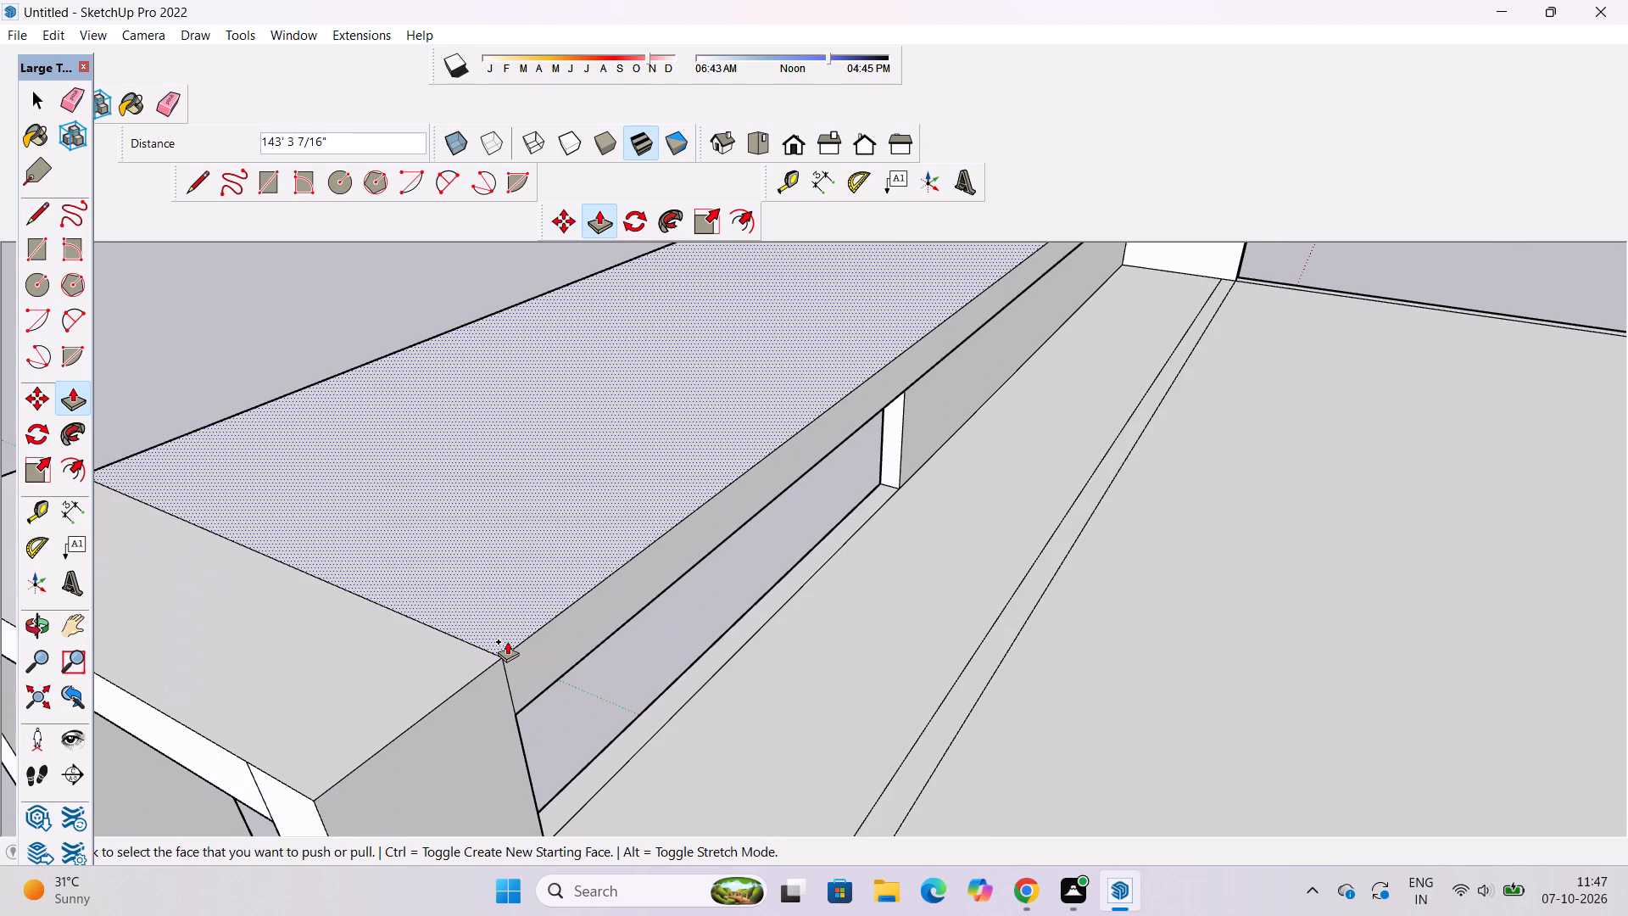
# Examine the new roof beam and the building's long-wall side from several angles and from farther away.
pyautogui.press('o')
pyautogui.scroll(-5, 513, 636)
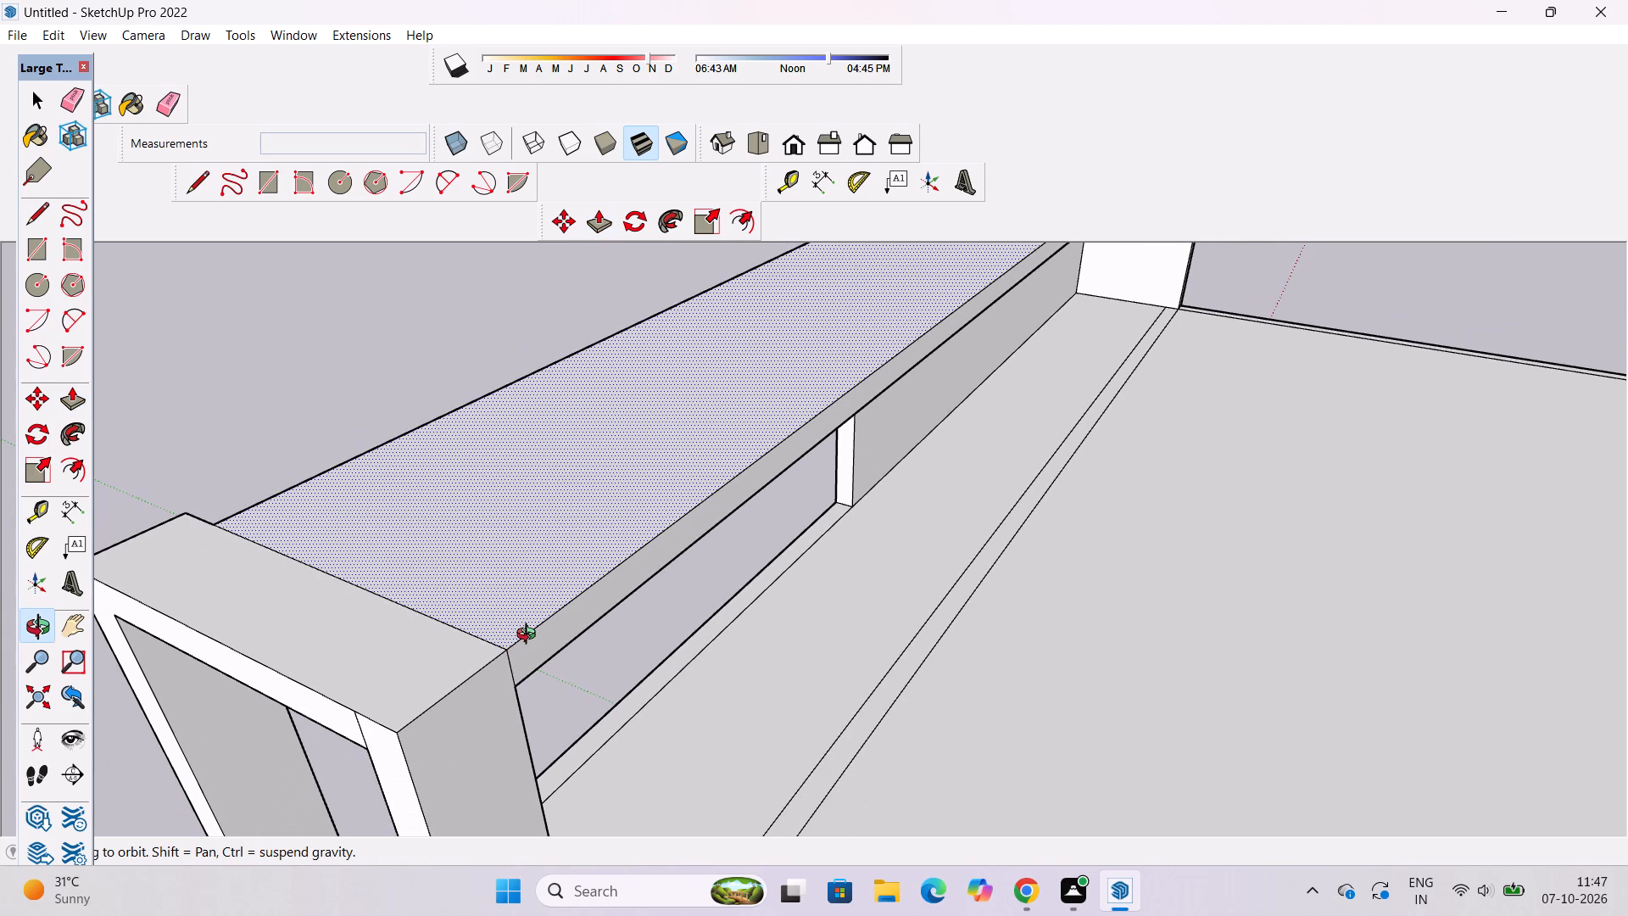
pyautogui.scroll(-4, 532, 634)
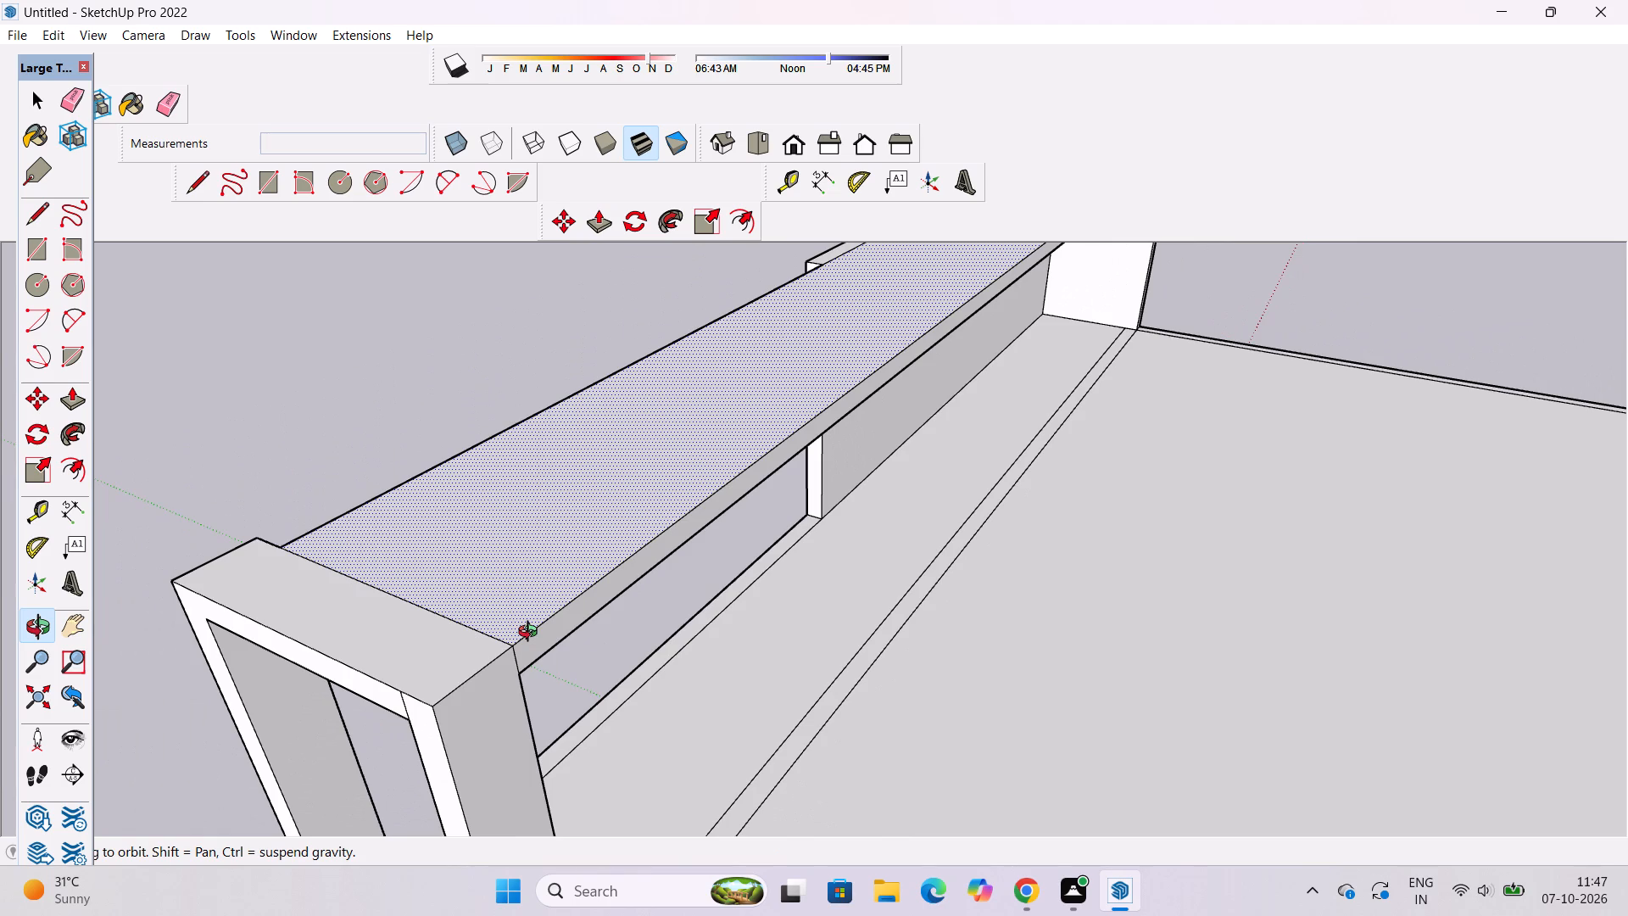
pyautogui.scroll(-5, 572, 655)
pyautogui.press('o')
pyautogui.scroll(-5, 548, 662)
pyautogui.moveTo(387, 694); pyautogui.dragTo(689, 701)
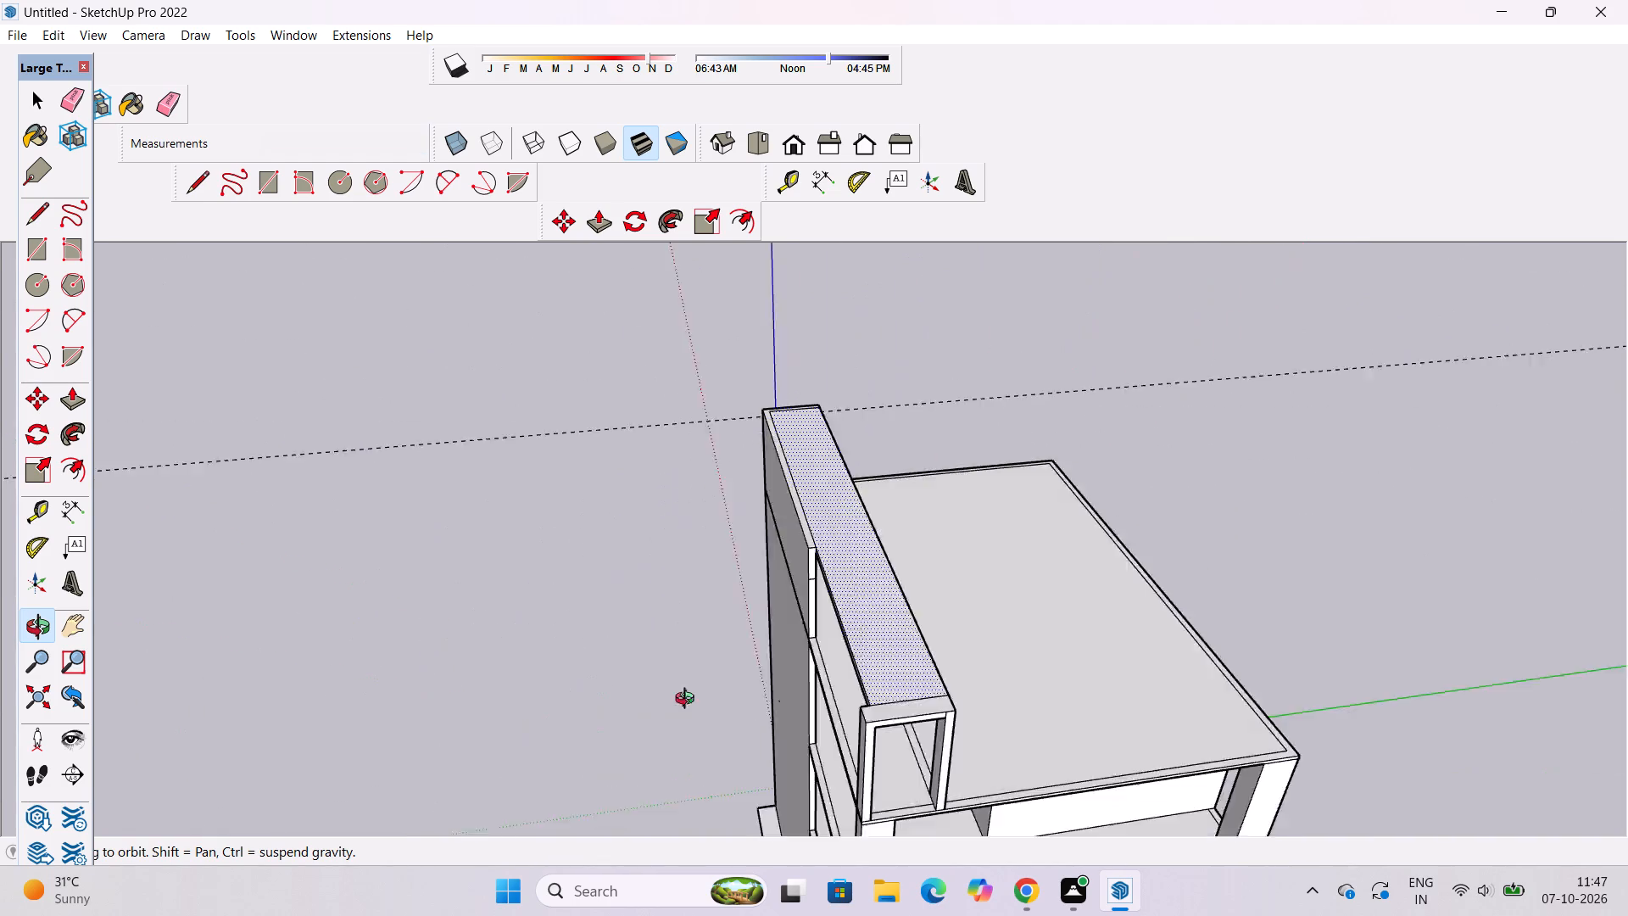
pyautogui.moveTo(689, 701); pyautogui.dragTo(1057, 673)
pyautogui.scroll(4, 1185, 553)
pyautogui.moveTo(1136, 551); pyautogui.dragTo(933, 573)
pyautogui.moveTo(841, 609); pyautogui.dragTo(1038, 567)
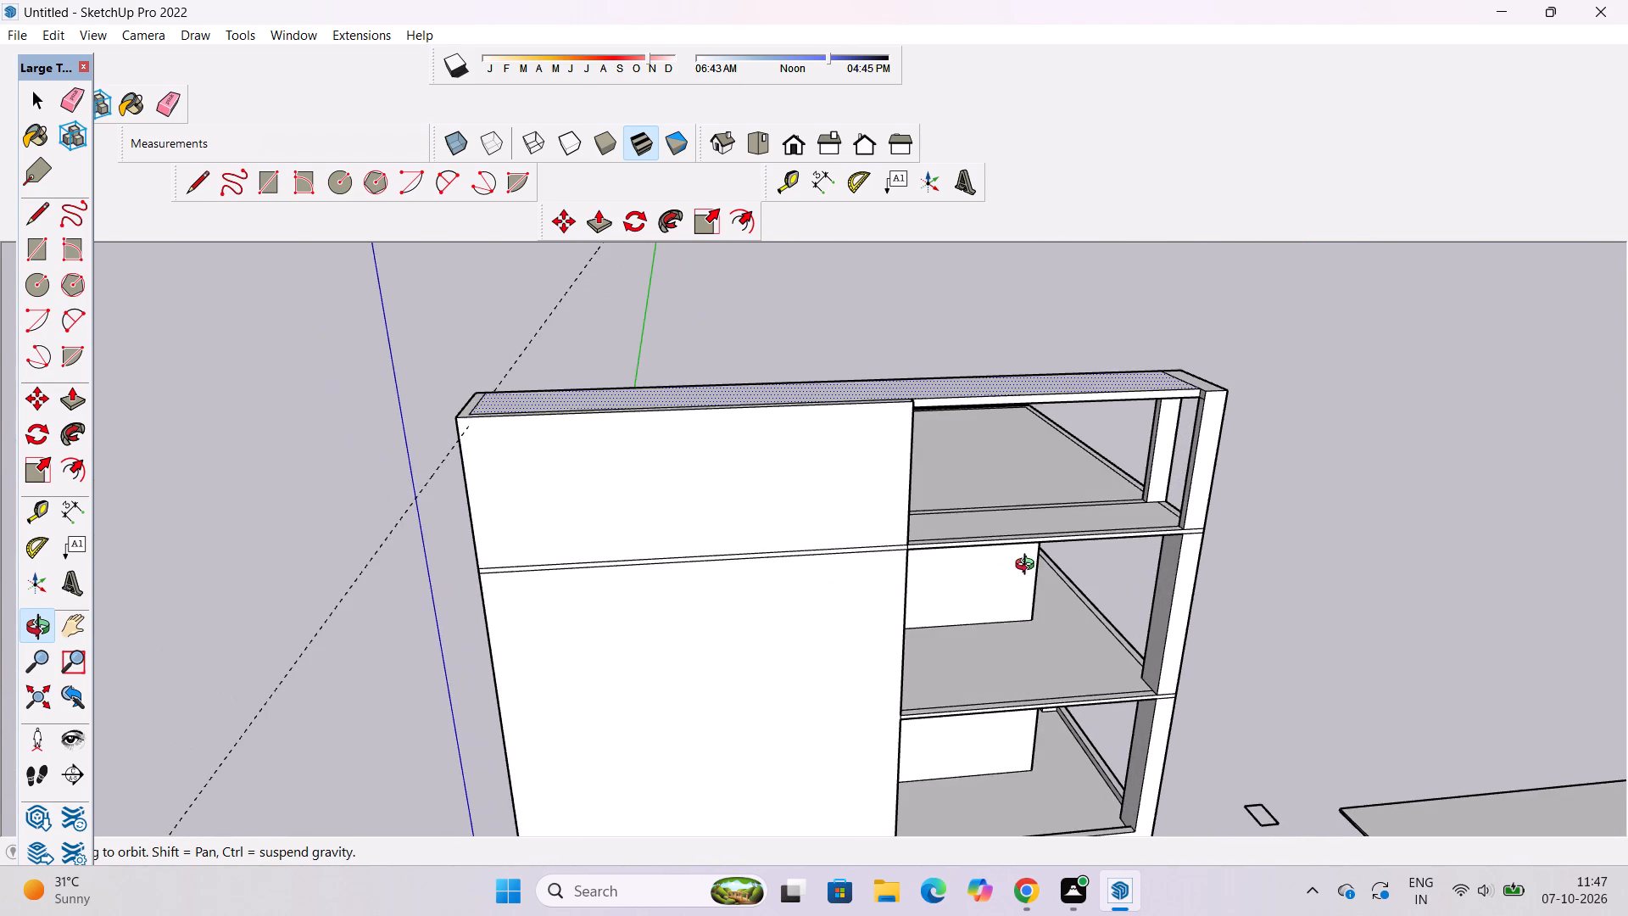
pyautogui.scroll(2, 1017, 565)
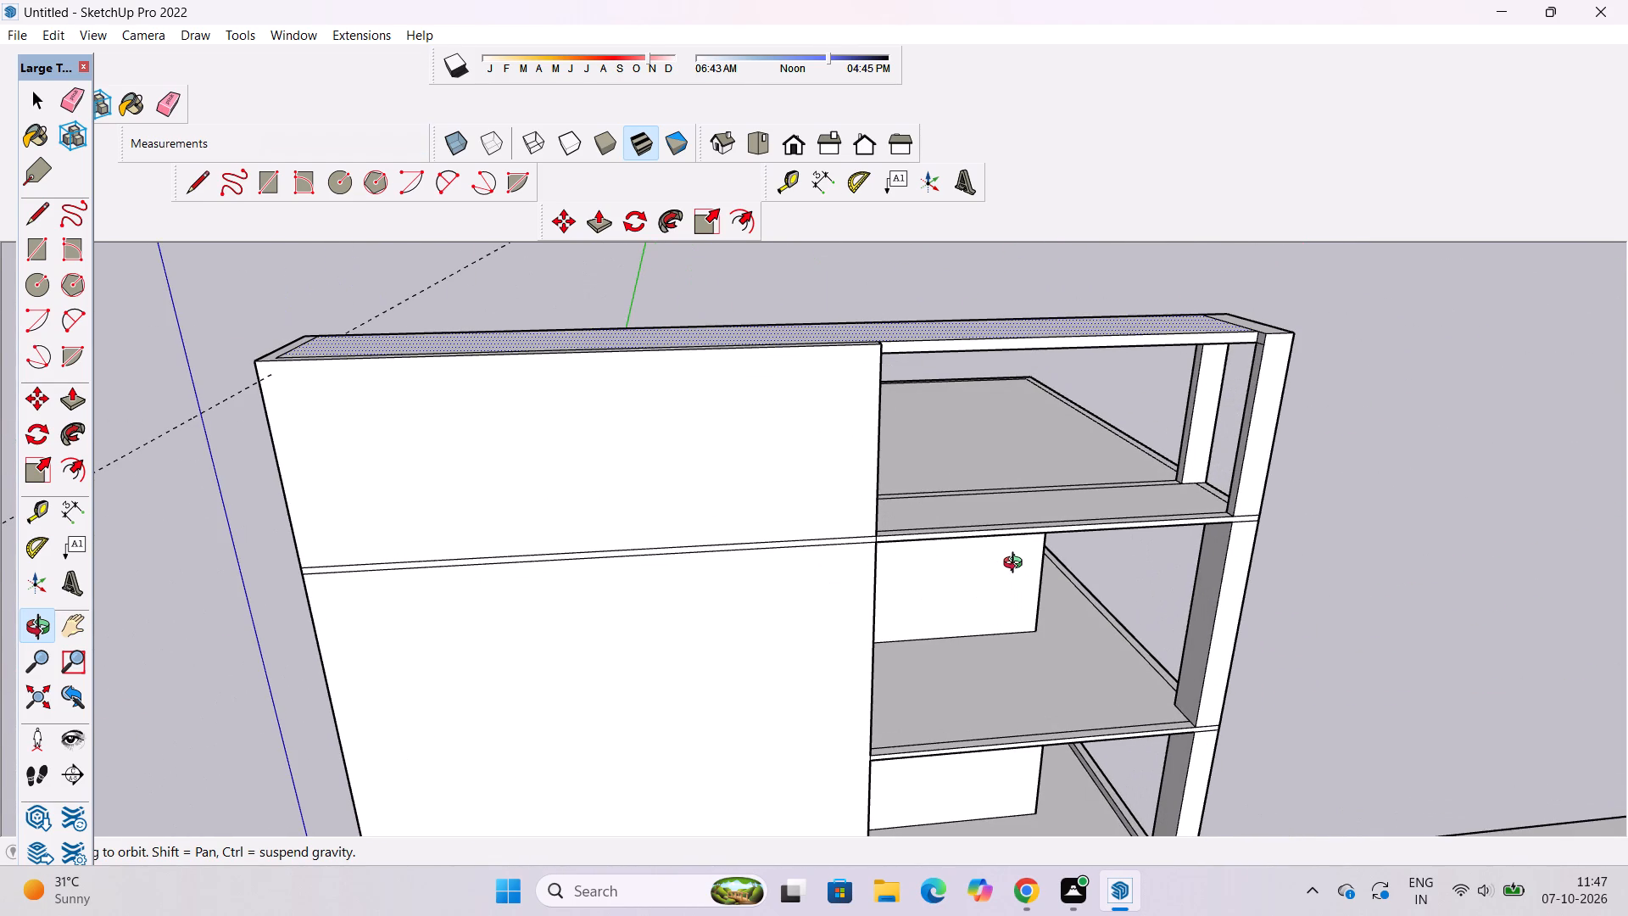
pyautogui.scroll(2, 1034, 557)
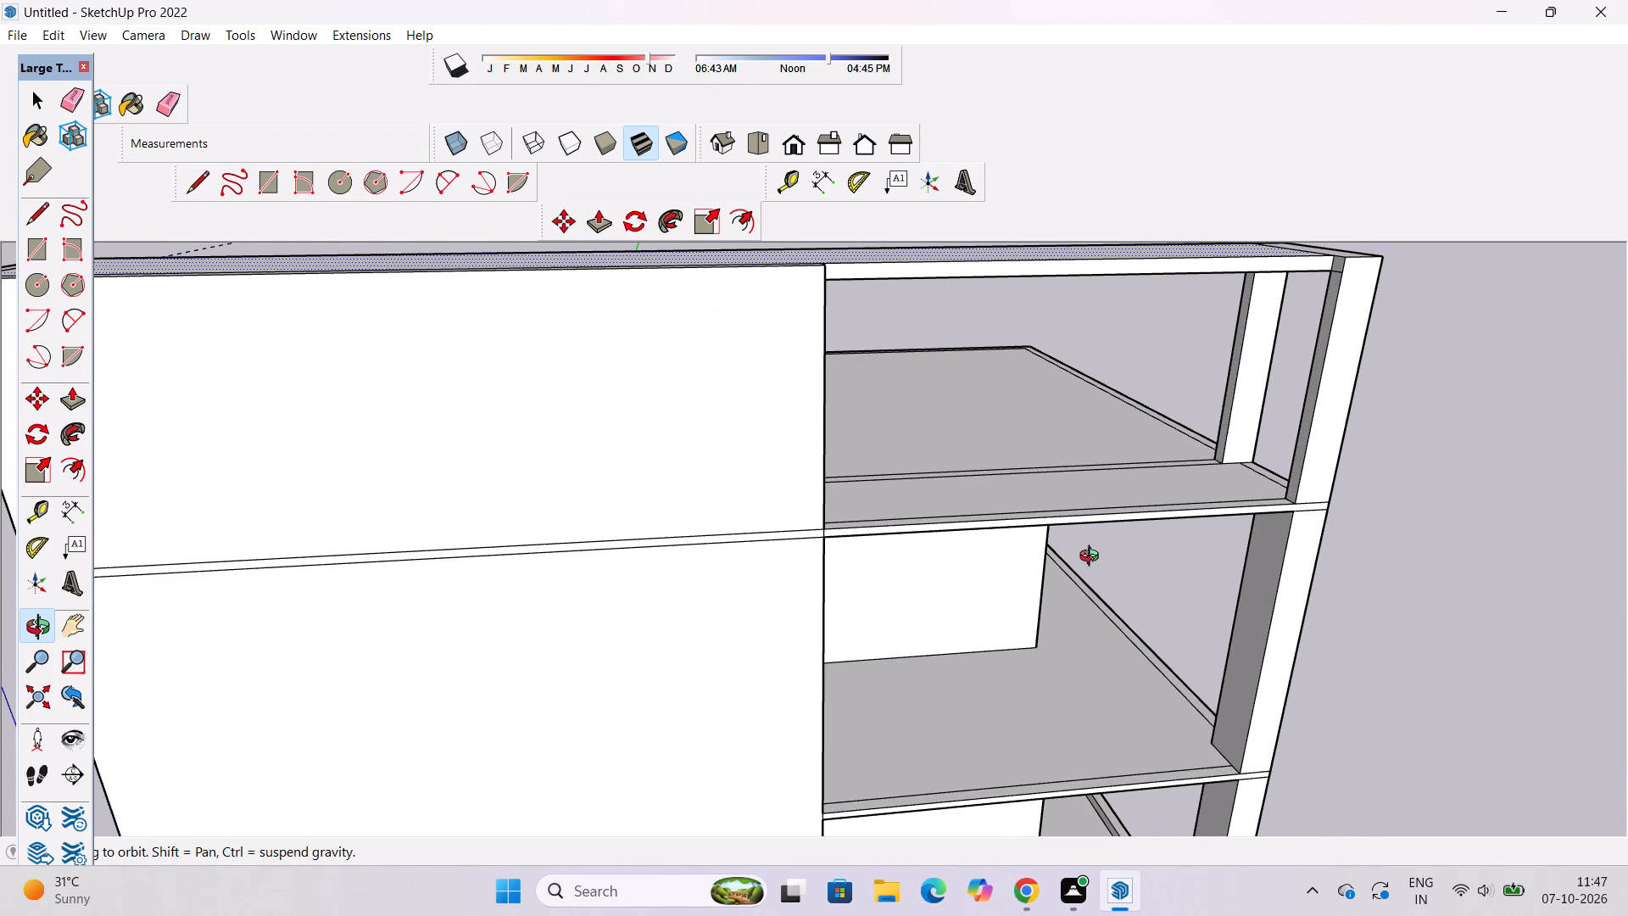
pyautogui.scroll(-6, 1093, 558)
pyautogui.keyDown('shift'); pyautogui.moveTo(1078, 556); pyautogui.dragTo(1012, 589); pyautogui.keyUp('shift')
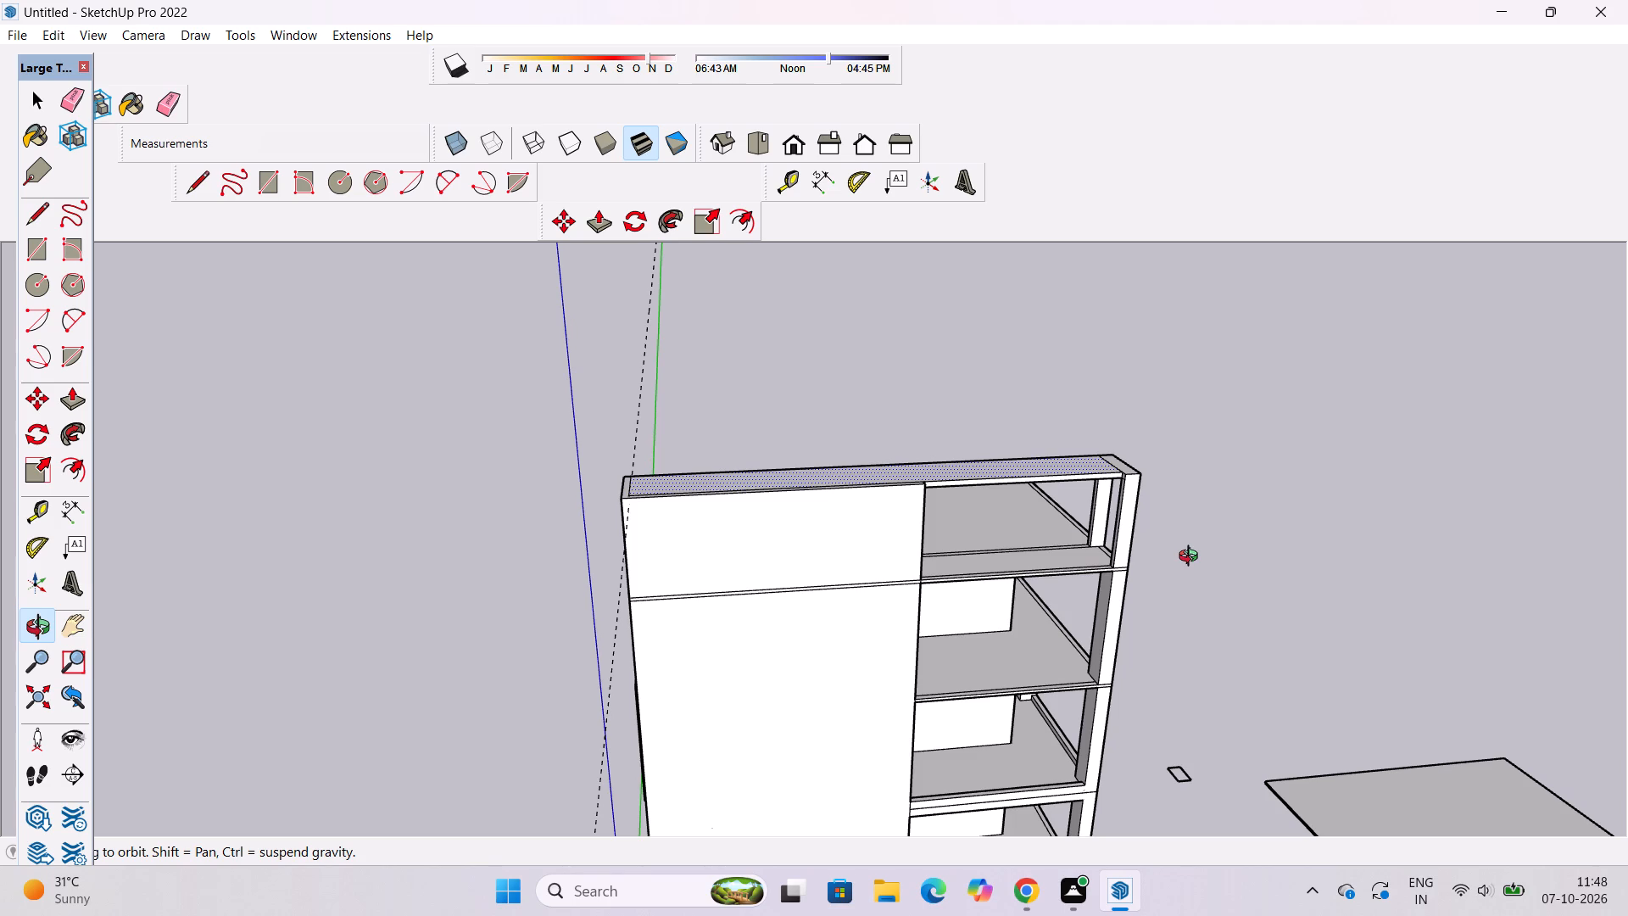
pyautogui.scroll(-3, 1184, 560)
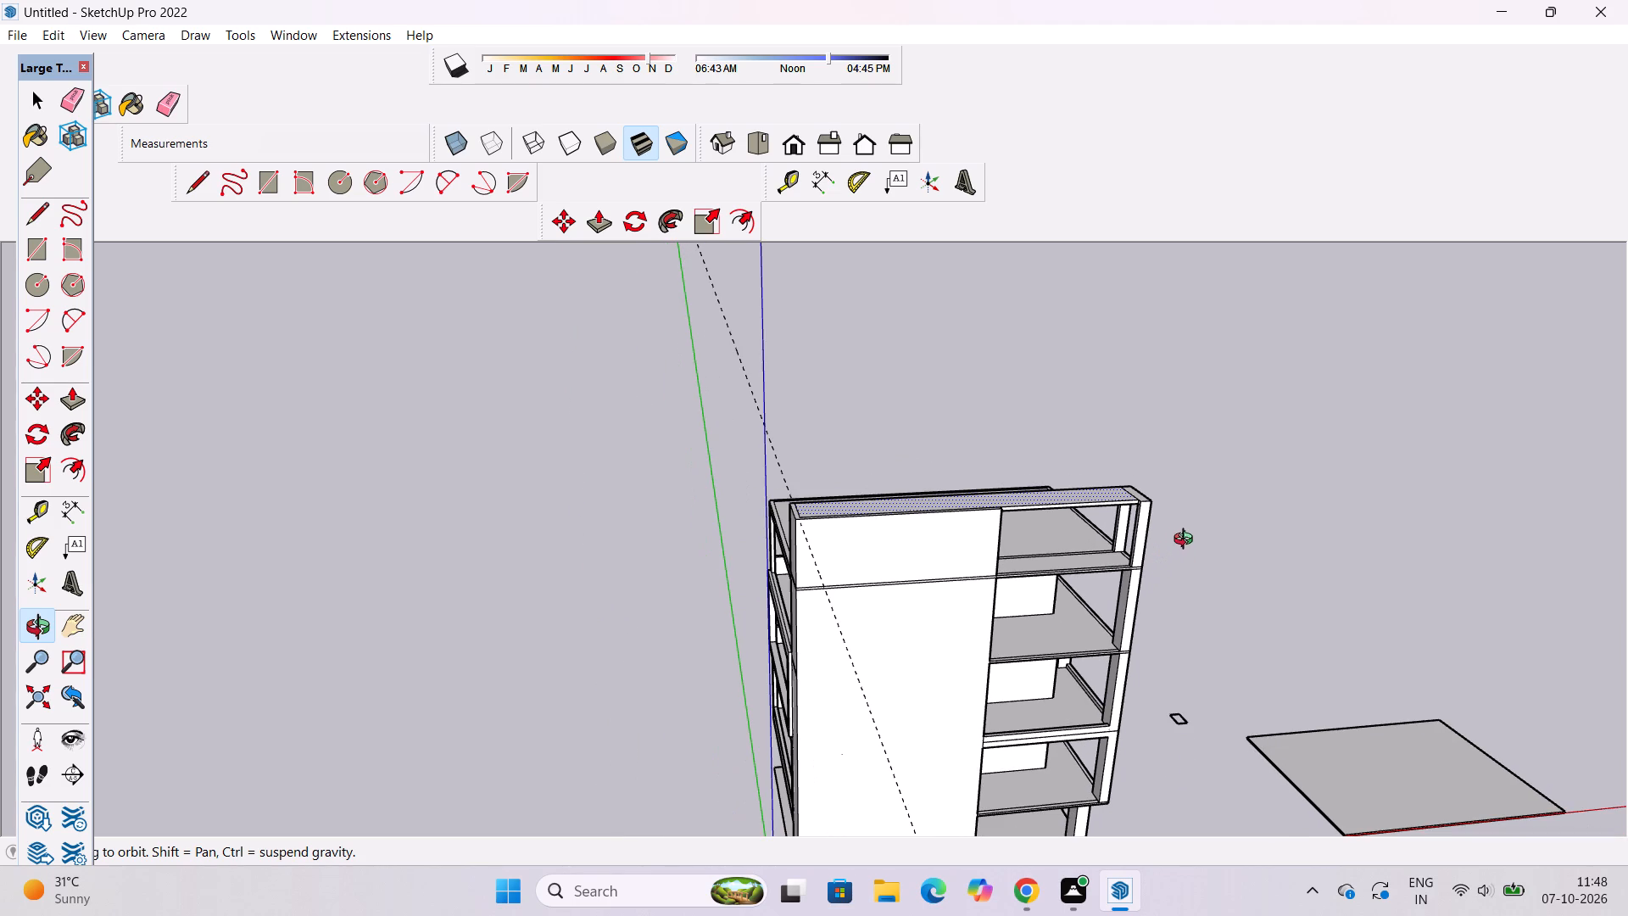
pyautogui.scroll(1, 1187, 541)
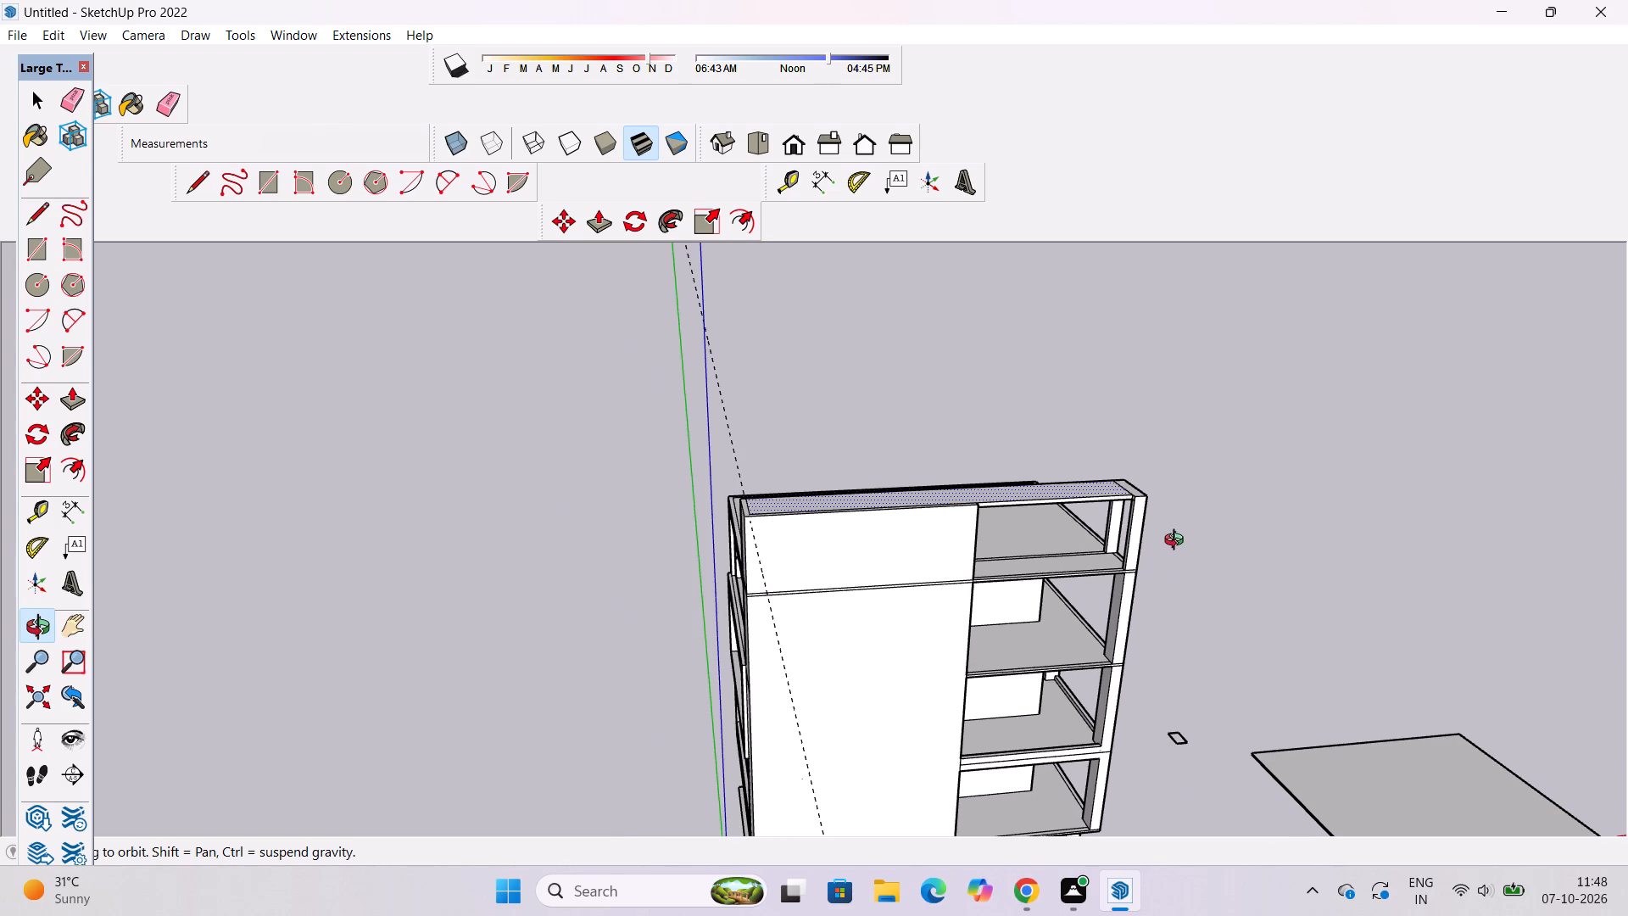
pyautogui.scroll(1, 1142, 574)
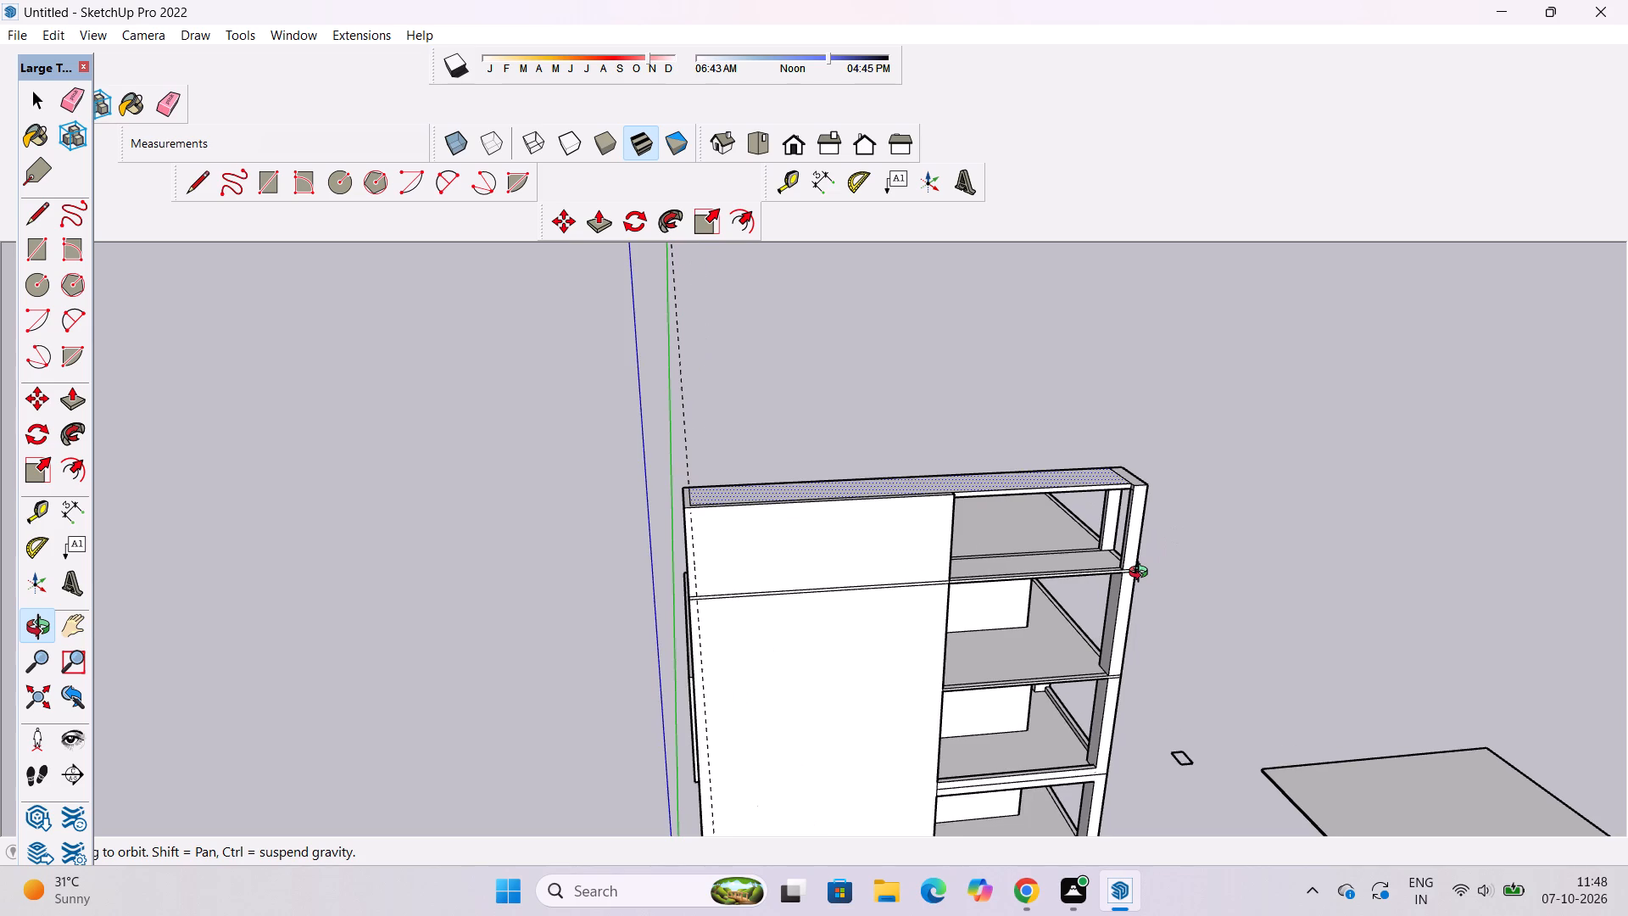
pyautogui.scroll(-1, 1142, 574)
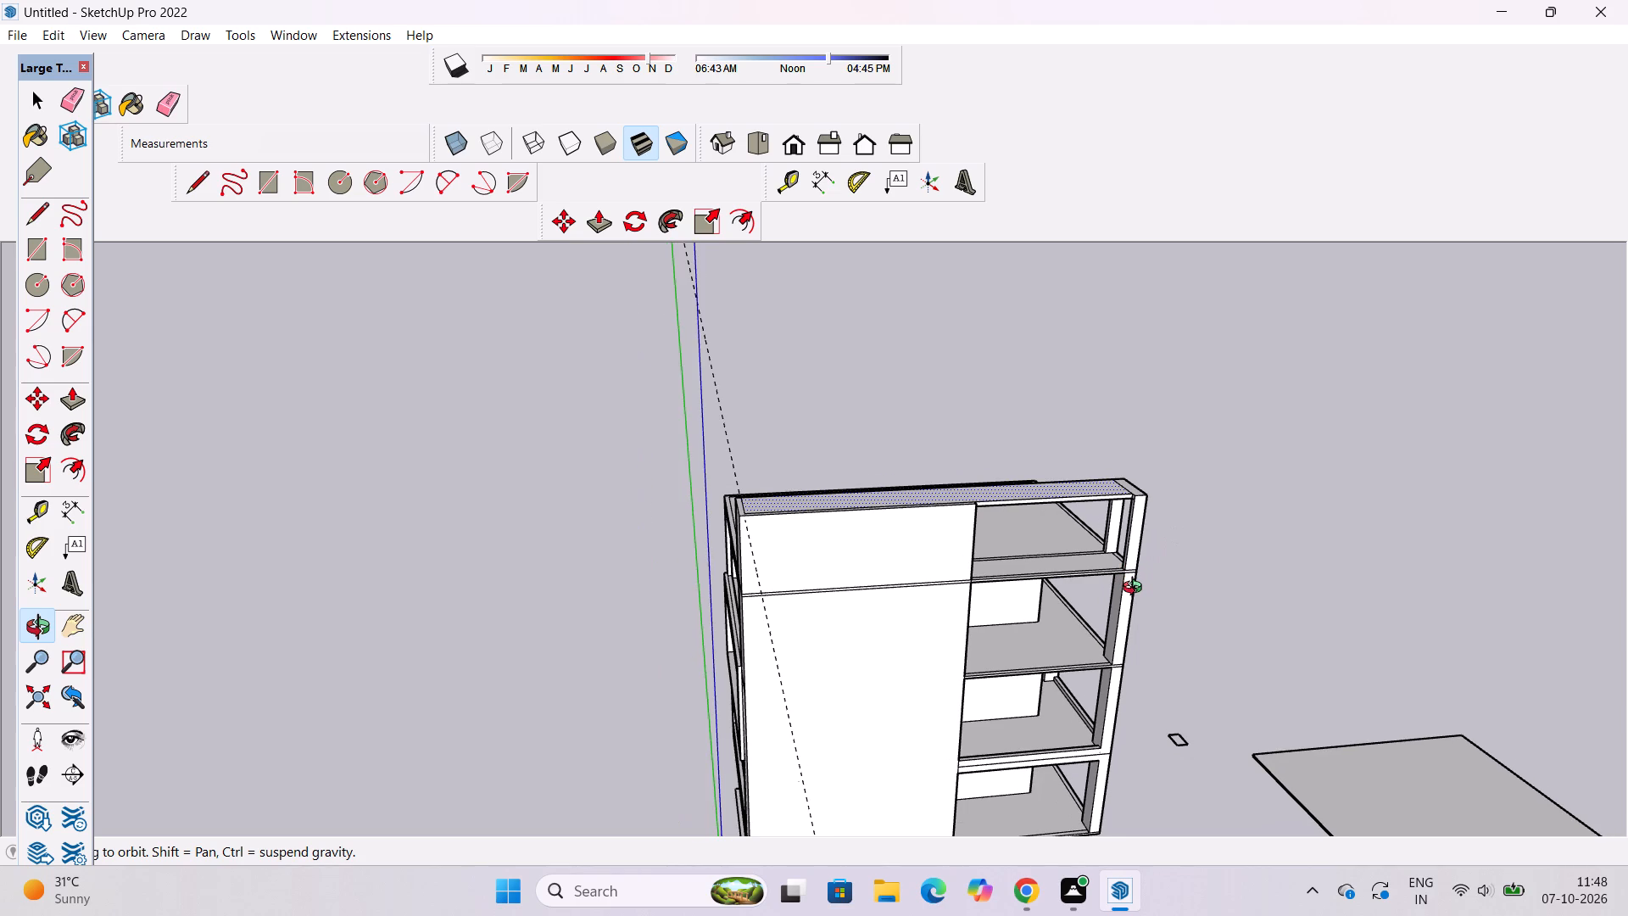
pyautogui.scroll(-4, 1132, 606)
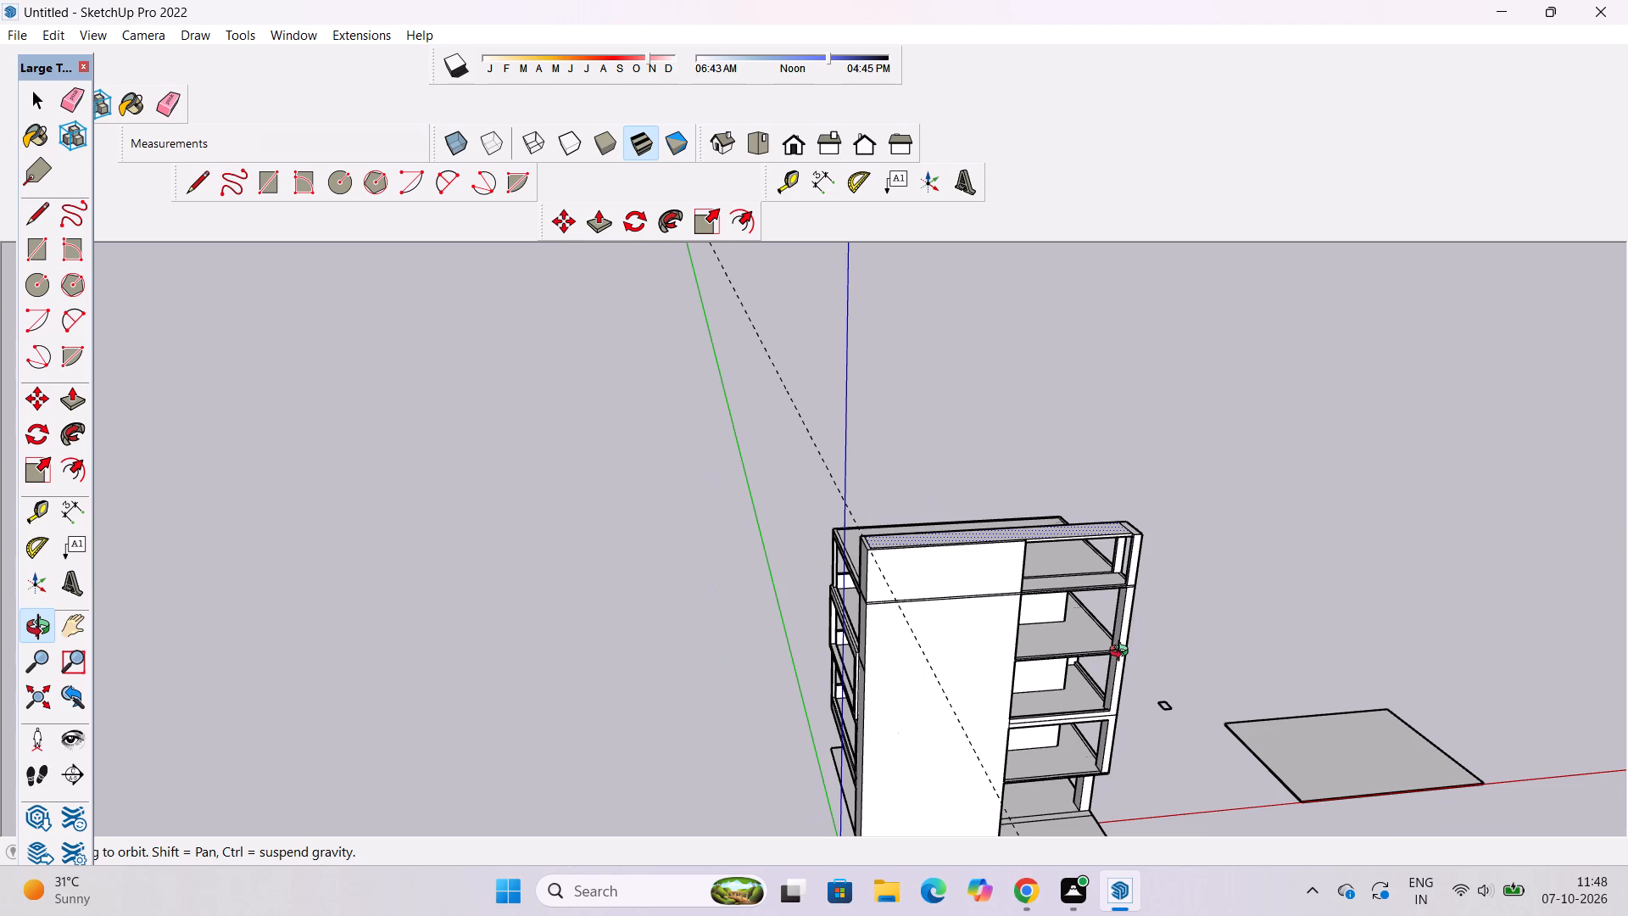
pyautogui.scroll(-1, 1089, 645)
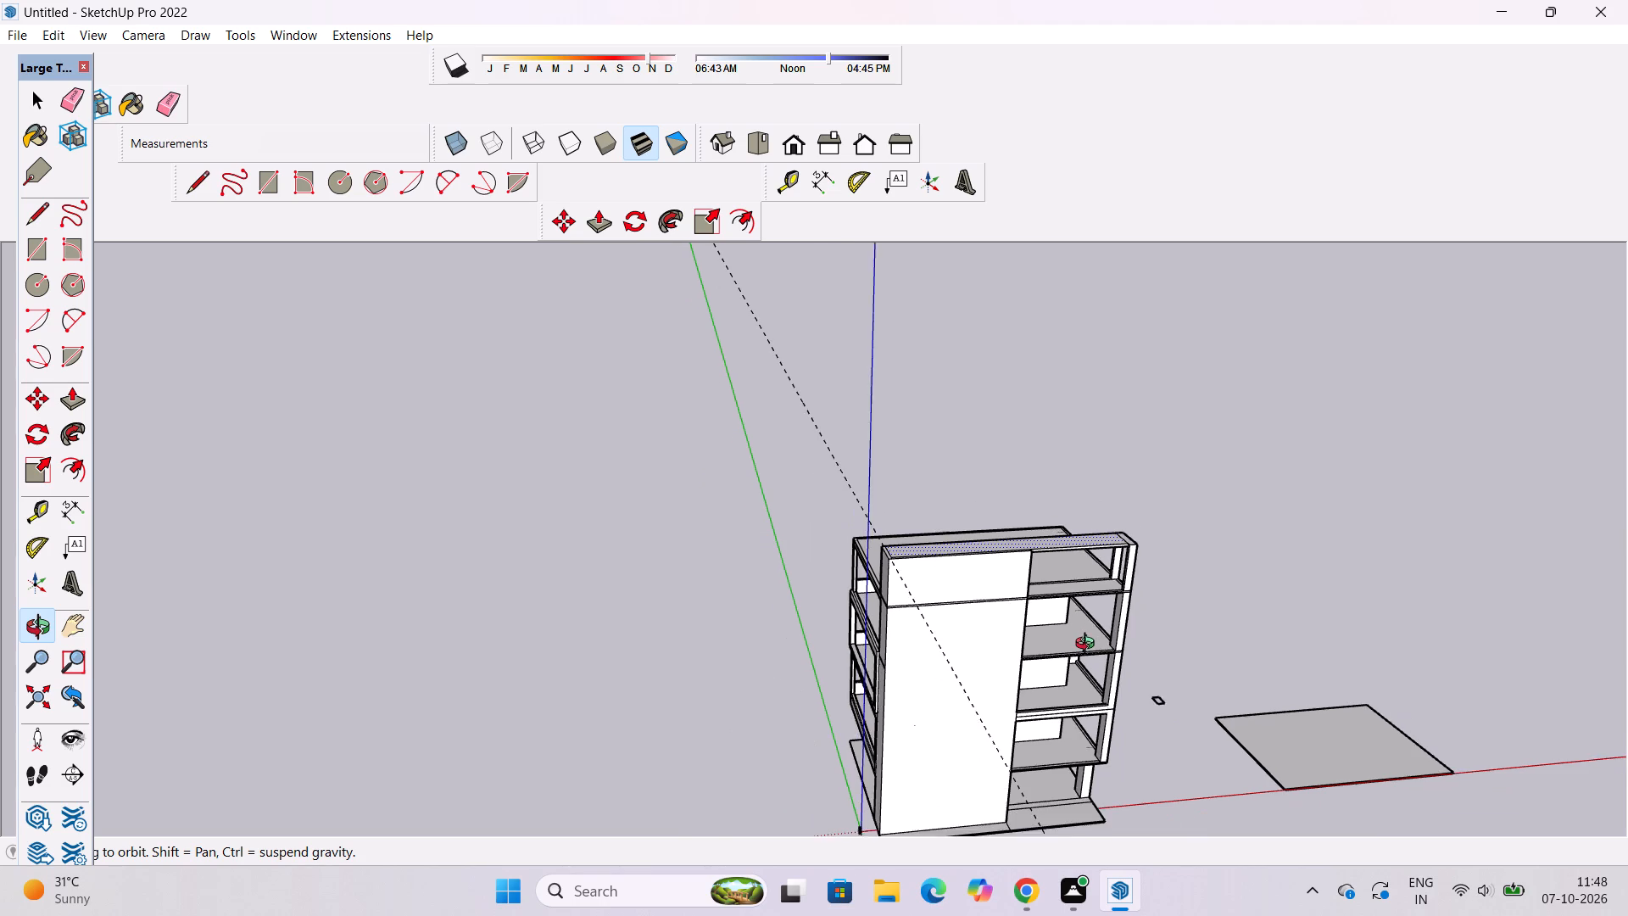
pyautogui.scroll(-6, 1089, 645)
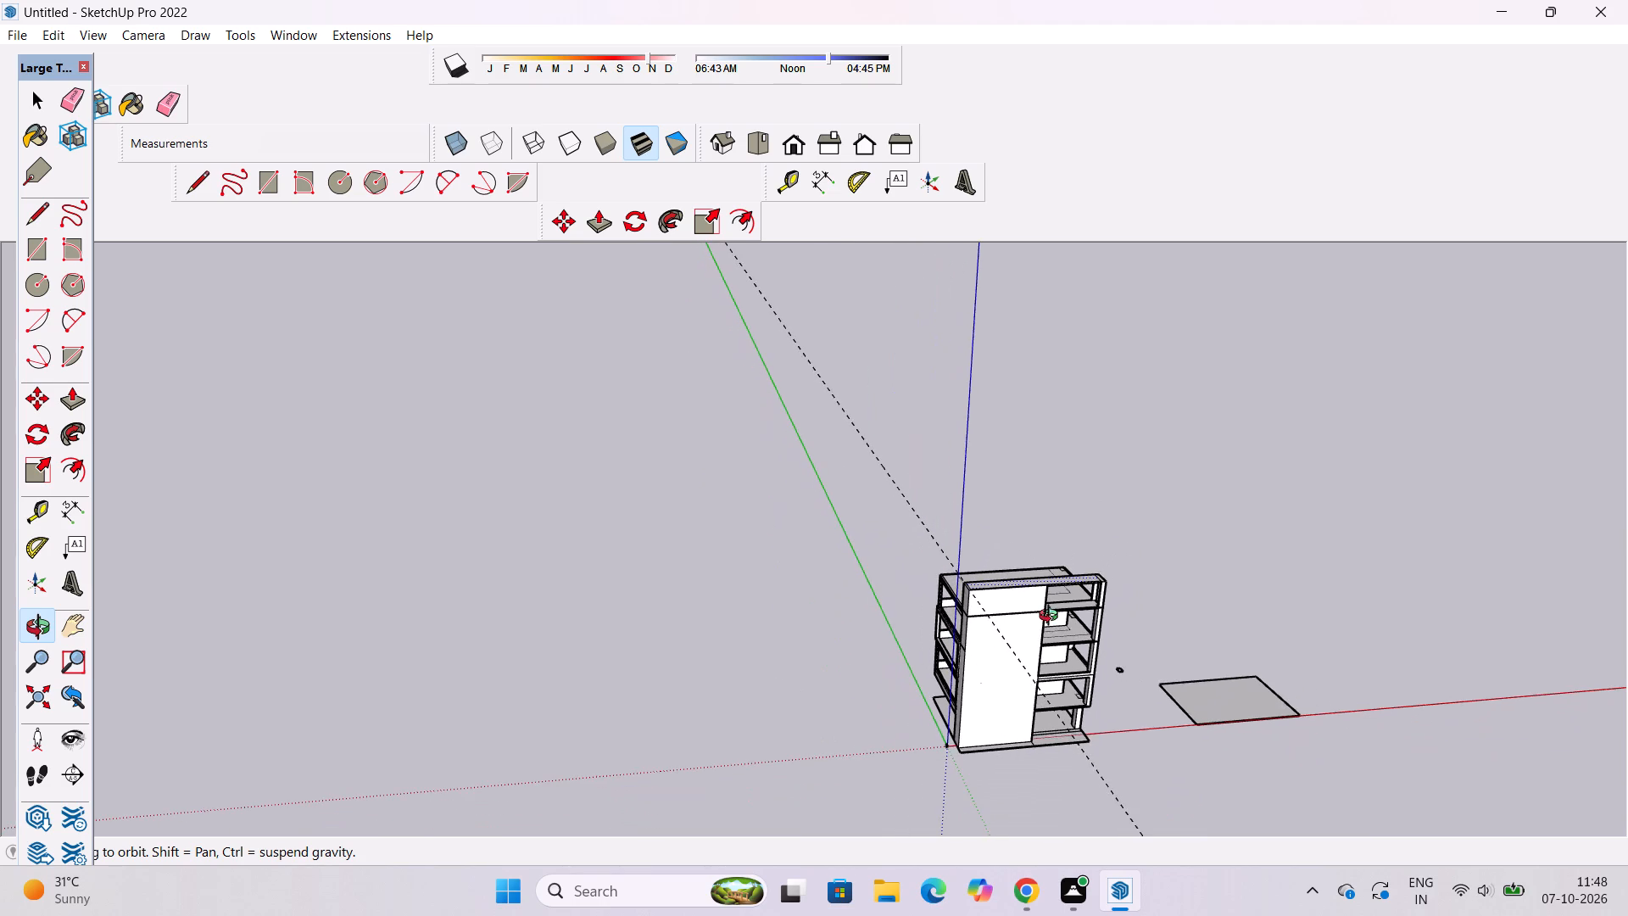
# Erase the leftover dashed guide line running past the return wall and roof beam.
pyautogui.scroll(4, 970, 648)
pyautogui.keyDown('shift'); pyautogui.moveTo(1074, 612); pyautogui.dragTo(1030, 619); pyautogui.keyUp('shift')
pyautogui.scroll(4, 1029, 619)
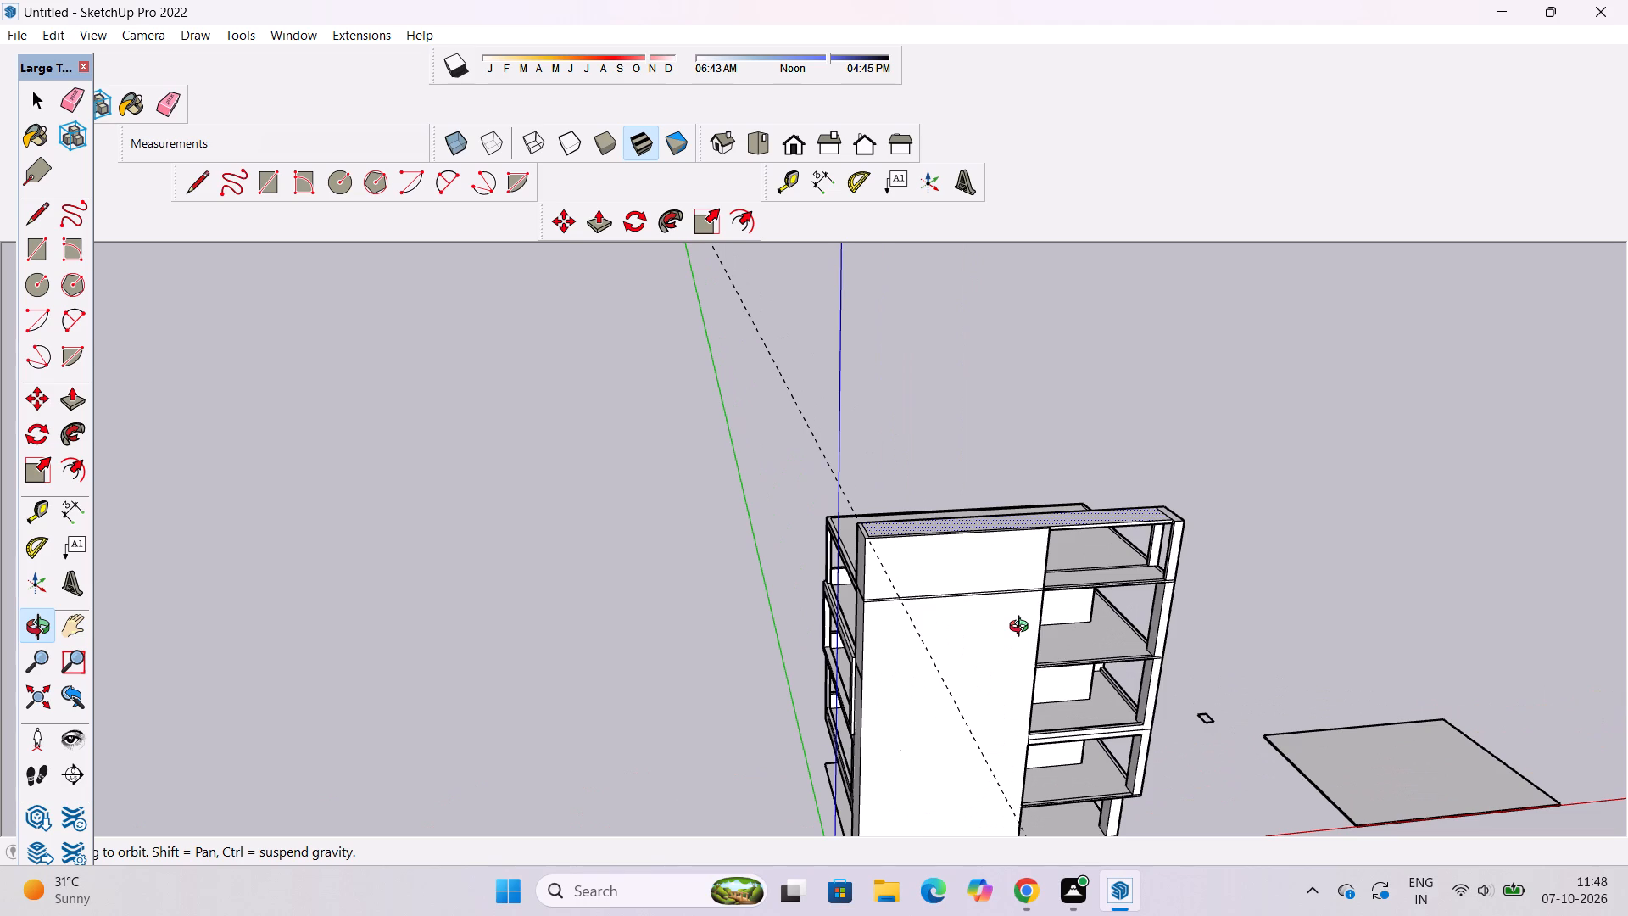
pyautogui.scroll(1, 1022, 637)
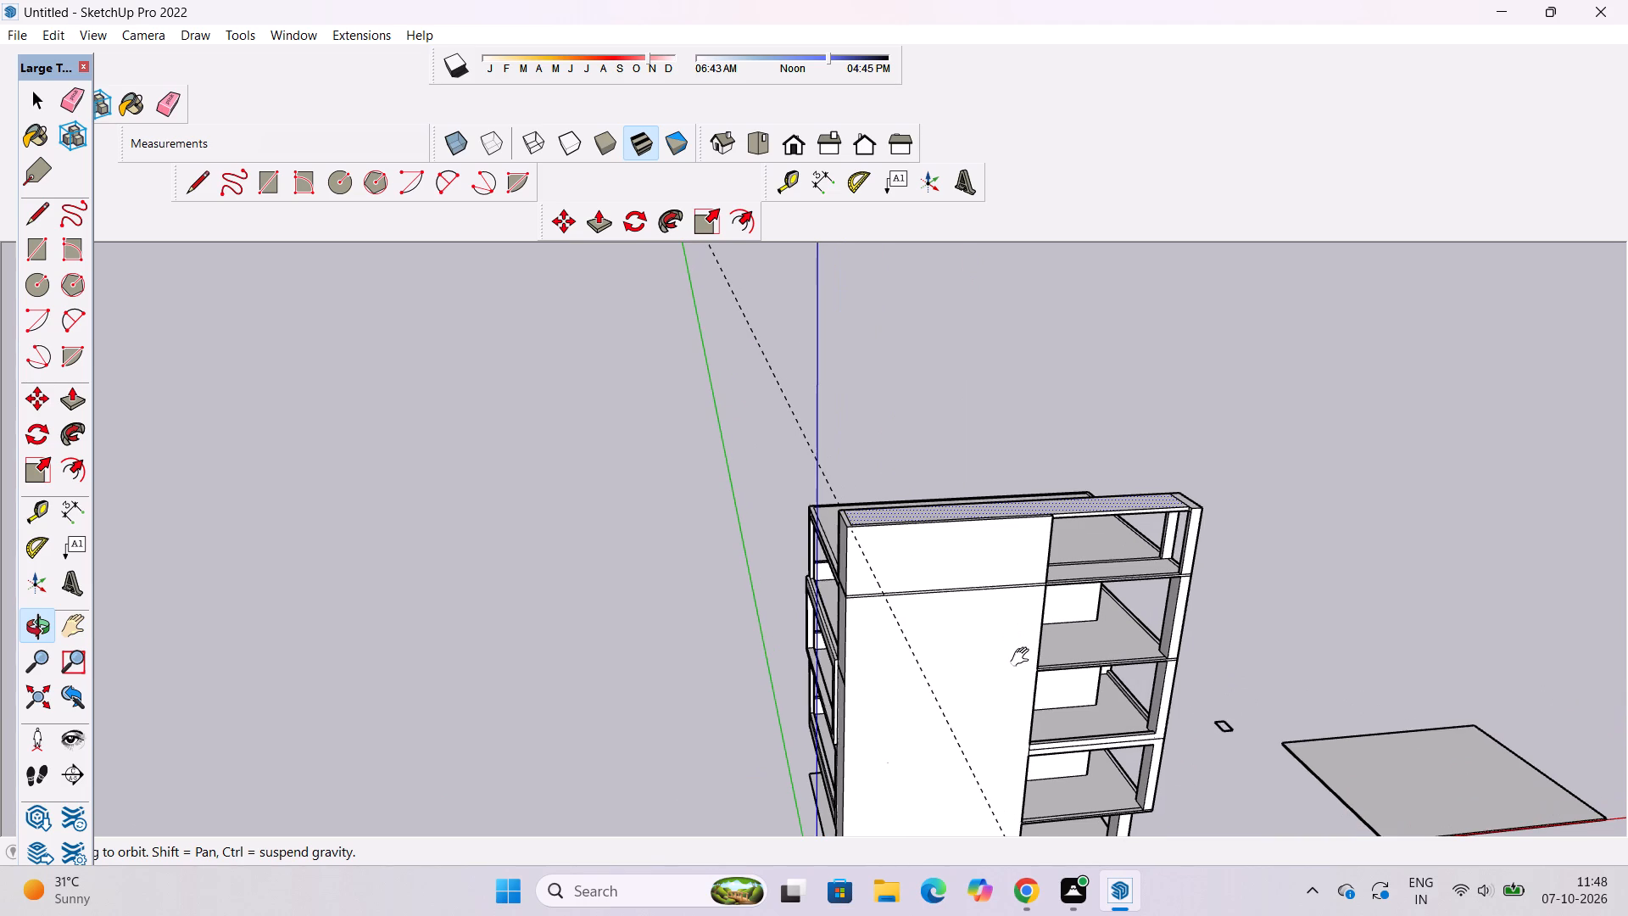
pyautogui.keyDown('shift'); pyautogui.moveTo(1025, 657); pyautogui.dragTo(786, 625); pyautogui.keyUp('shift')
pyautogui.scroll(4, 765, 528)
pyautogui.moveTo(719, 550); pyautogui.dragTo(776, 686)
pyautogui.keyDown('shift'); pyautogui.moveTo(665, 684); pyautogui.dragTo(685, 651); pyautogui.keyUp('shift')
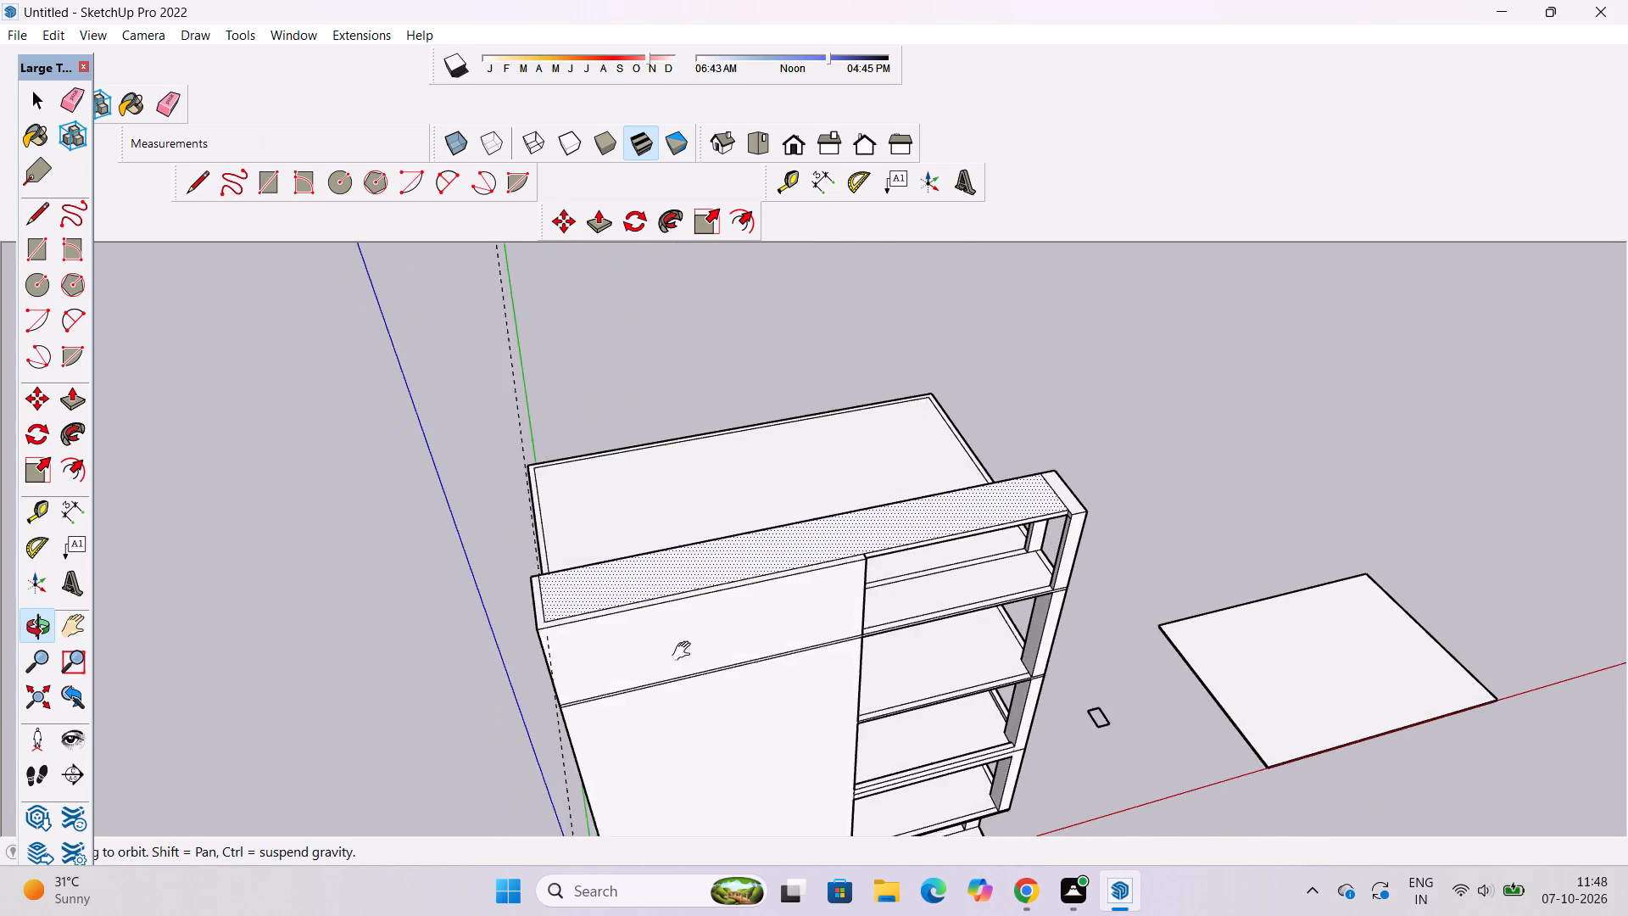
pyautogui.keyDown('shift'); pyautogui.moveTo(685, 651); pyautogui.dragTo(796, 650); pyautogui.keyUp('shift')
pyautogui.press('e')
pyautogui.moveTo(504, 366); pyautogui.dragTo(484, 417)
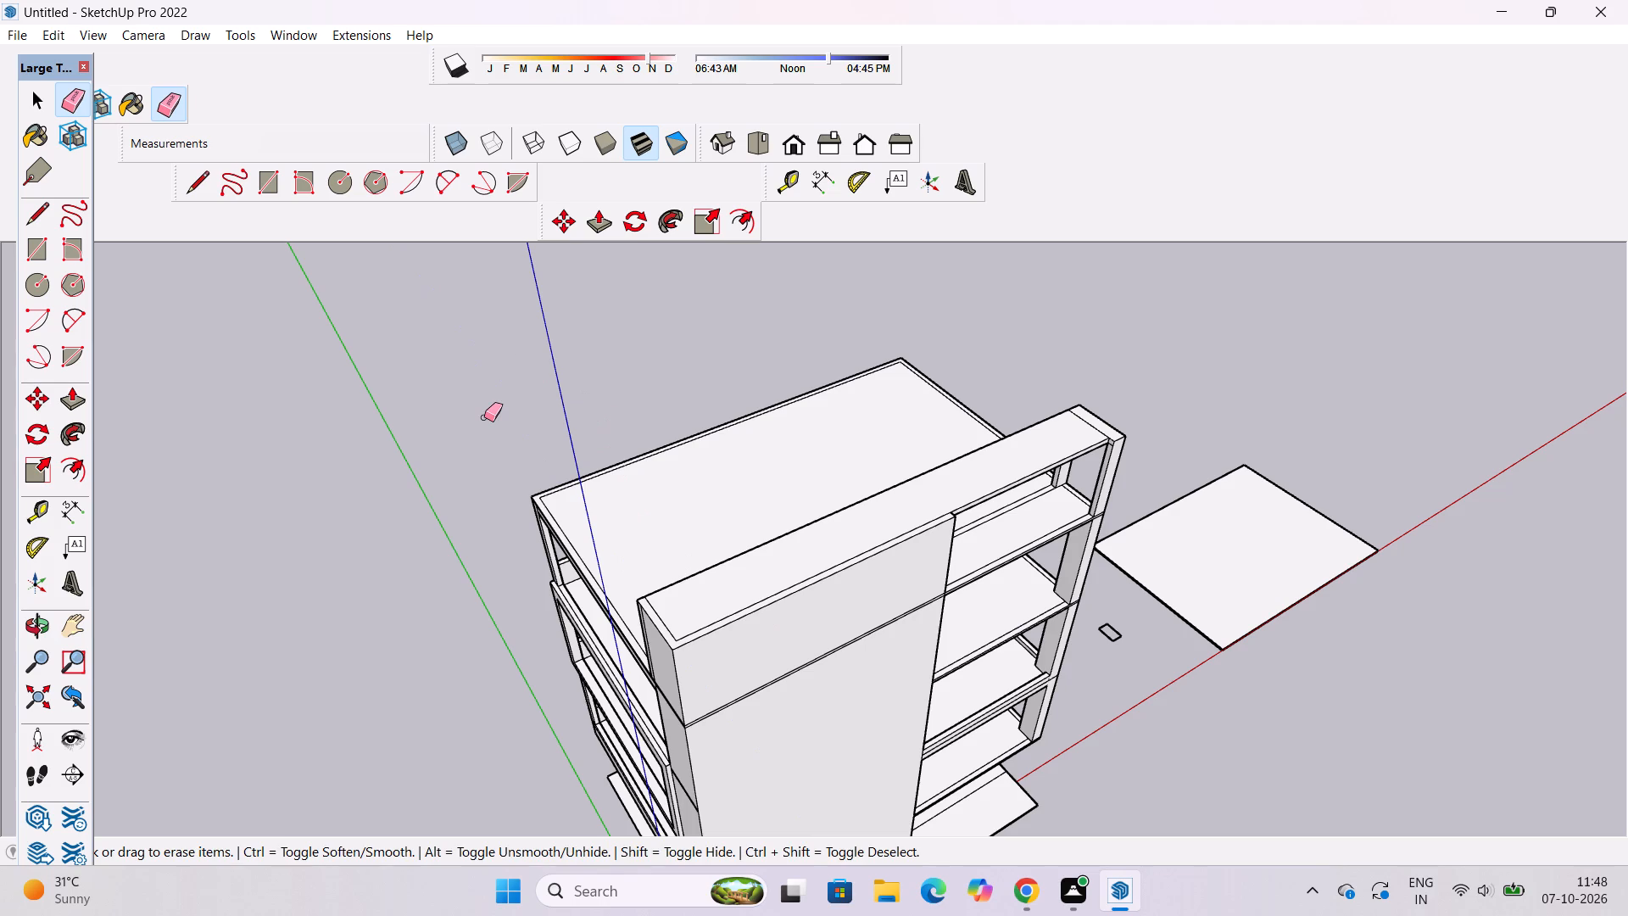
pyautogui.press('space')
# Push/Pull the new roof beam's narrow outer side face 2' outward to meet the end column's outer face.
pyautogui.press('o')
pyautogui.moveTo(896, 616); pyautogui.dragTo(815, 532)
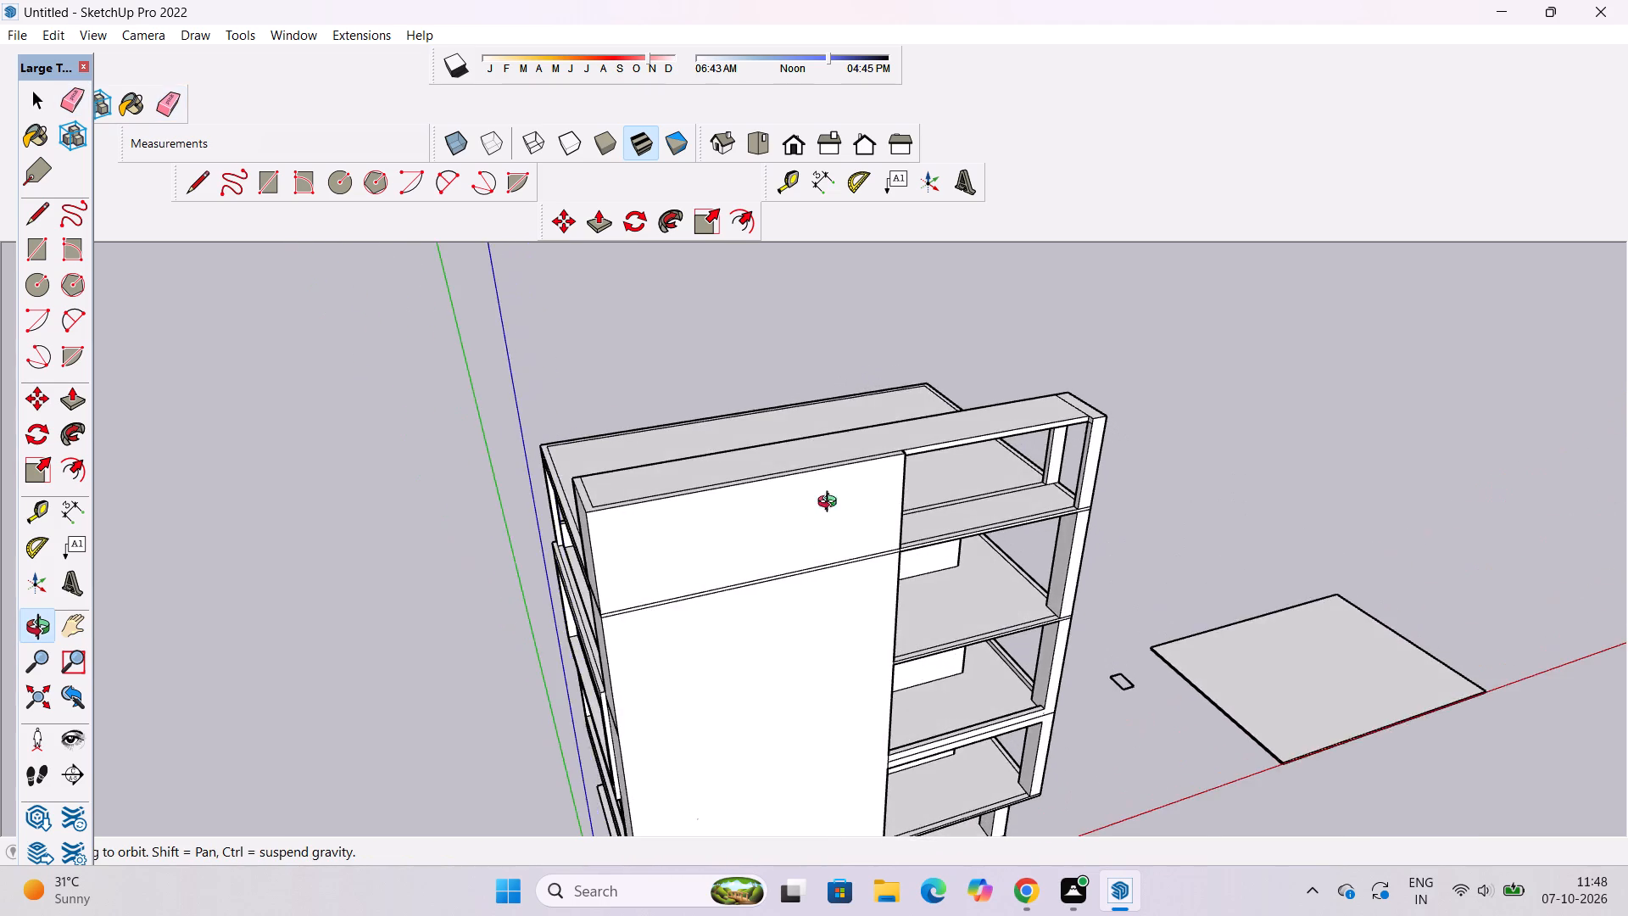
pyautogui.scroll(3, 899, 499)
pyautogui.keyDown('shift'); pyautogui.moveTo(912, 503); pyautogui.dragTo(883, 556); pyautogui.keyUp('shift')
pyautogui.moveTo(910, 545); pyautogui.dragTo(851, 516)
pyautogui.scroll(2, 851, 528)
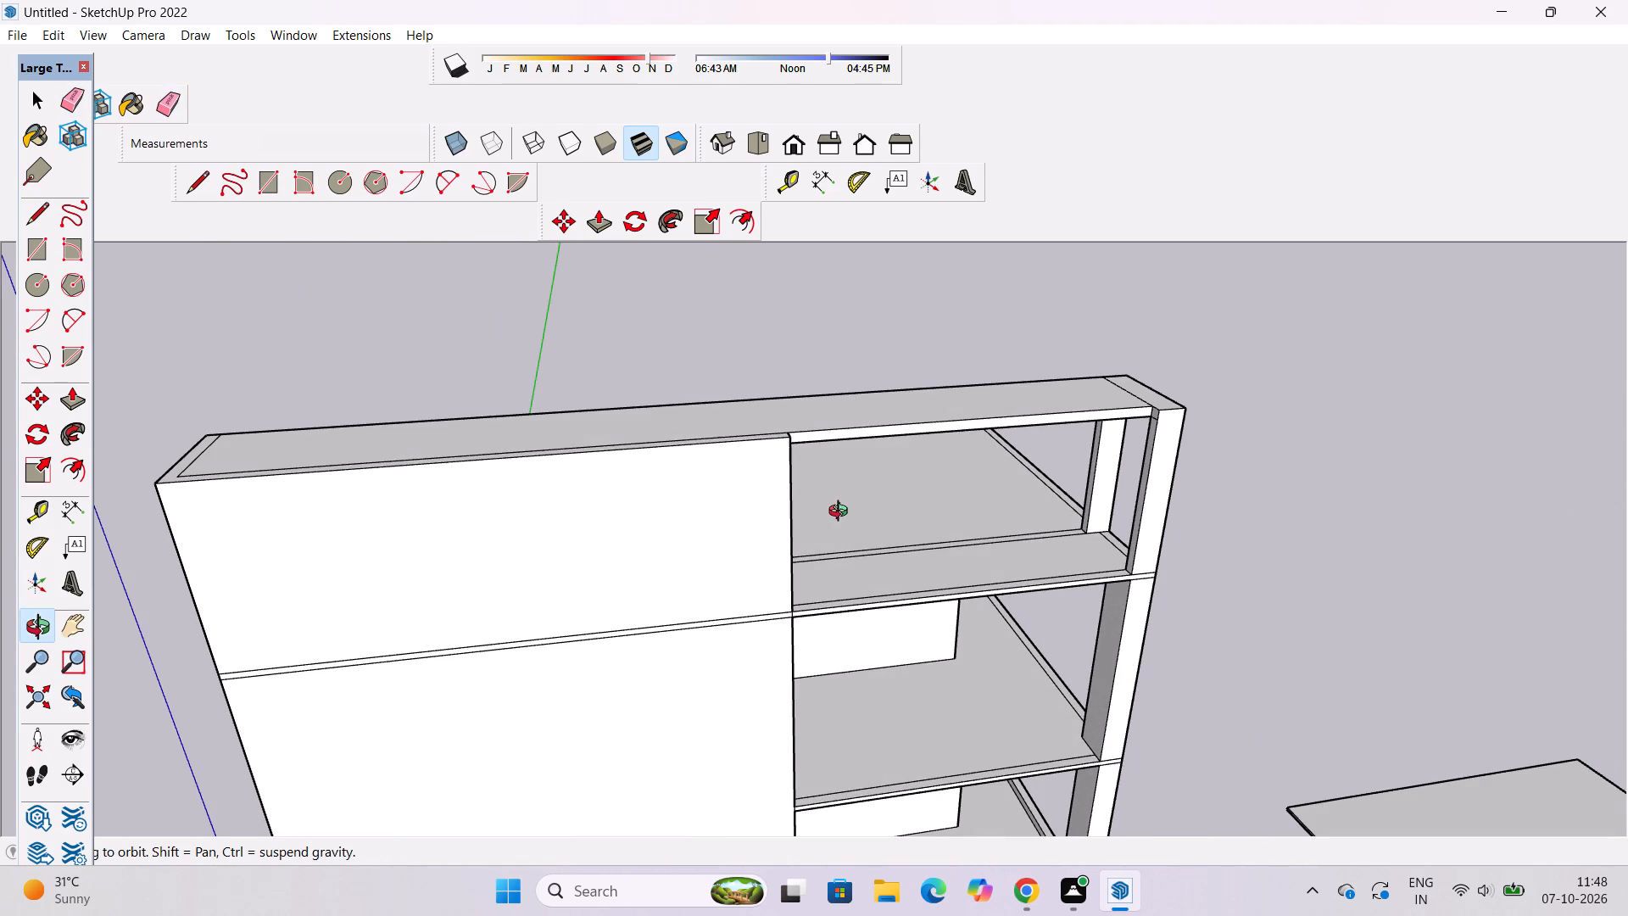
pyautogui.scroll(4, 928, 456)
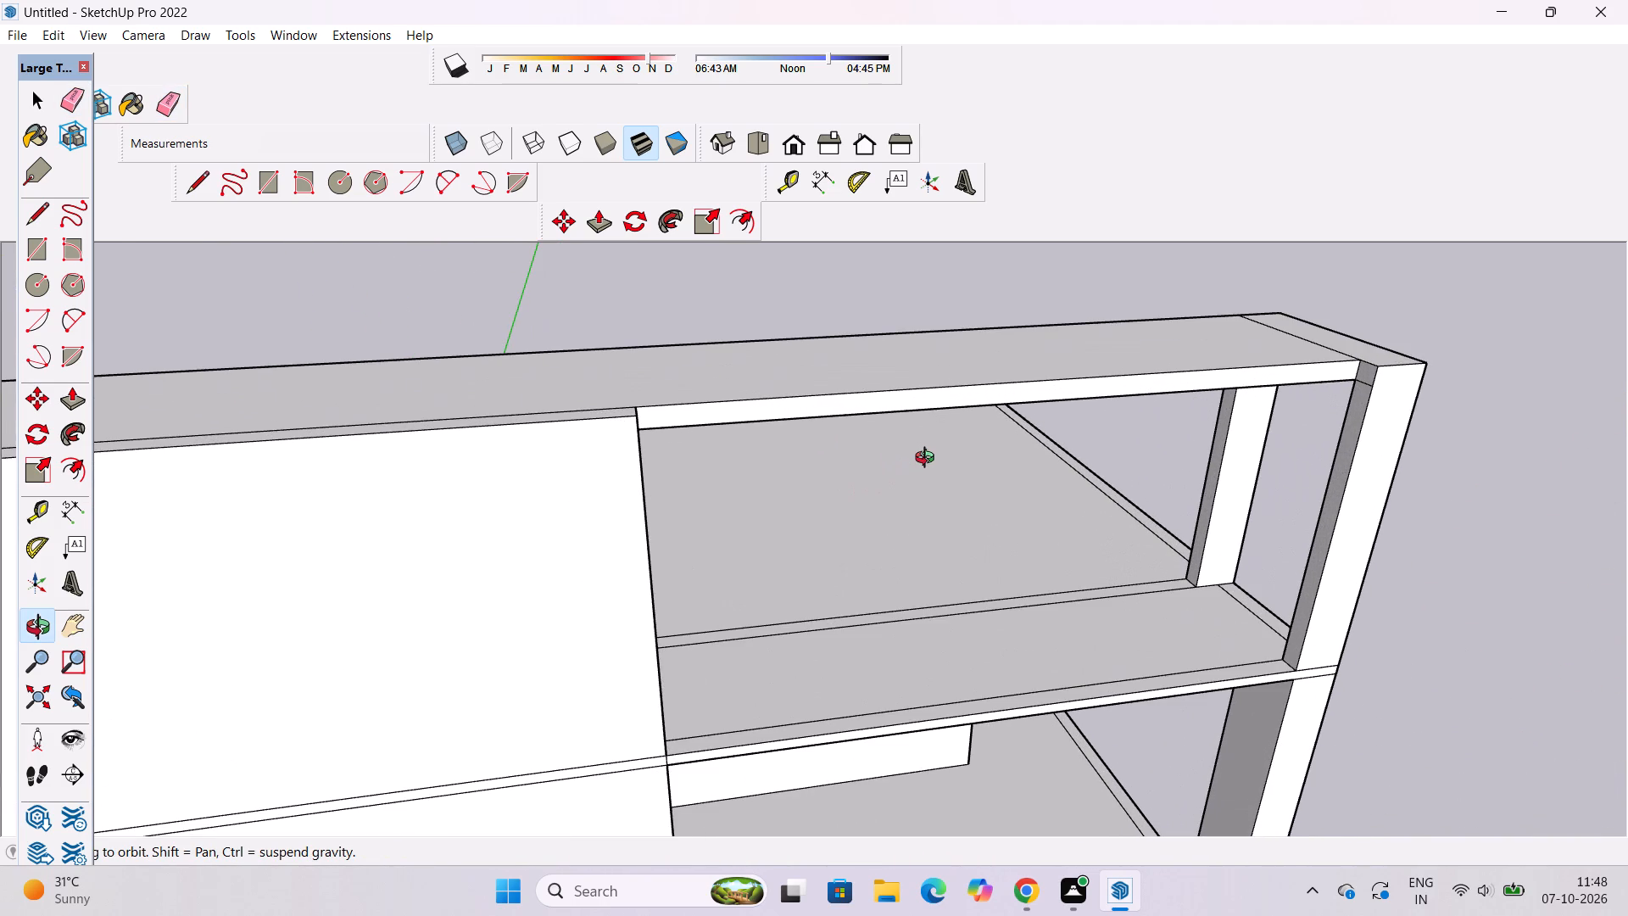
pyautogui.keyDown('shift'); pyautogui.moveTo(923, 475); pyautogui.dragTo(841, 504); pyautogui.keyUp('shift')
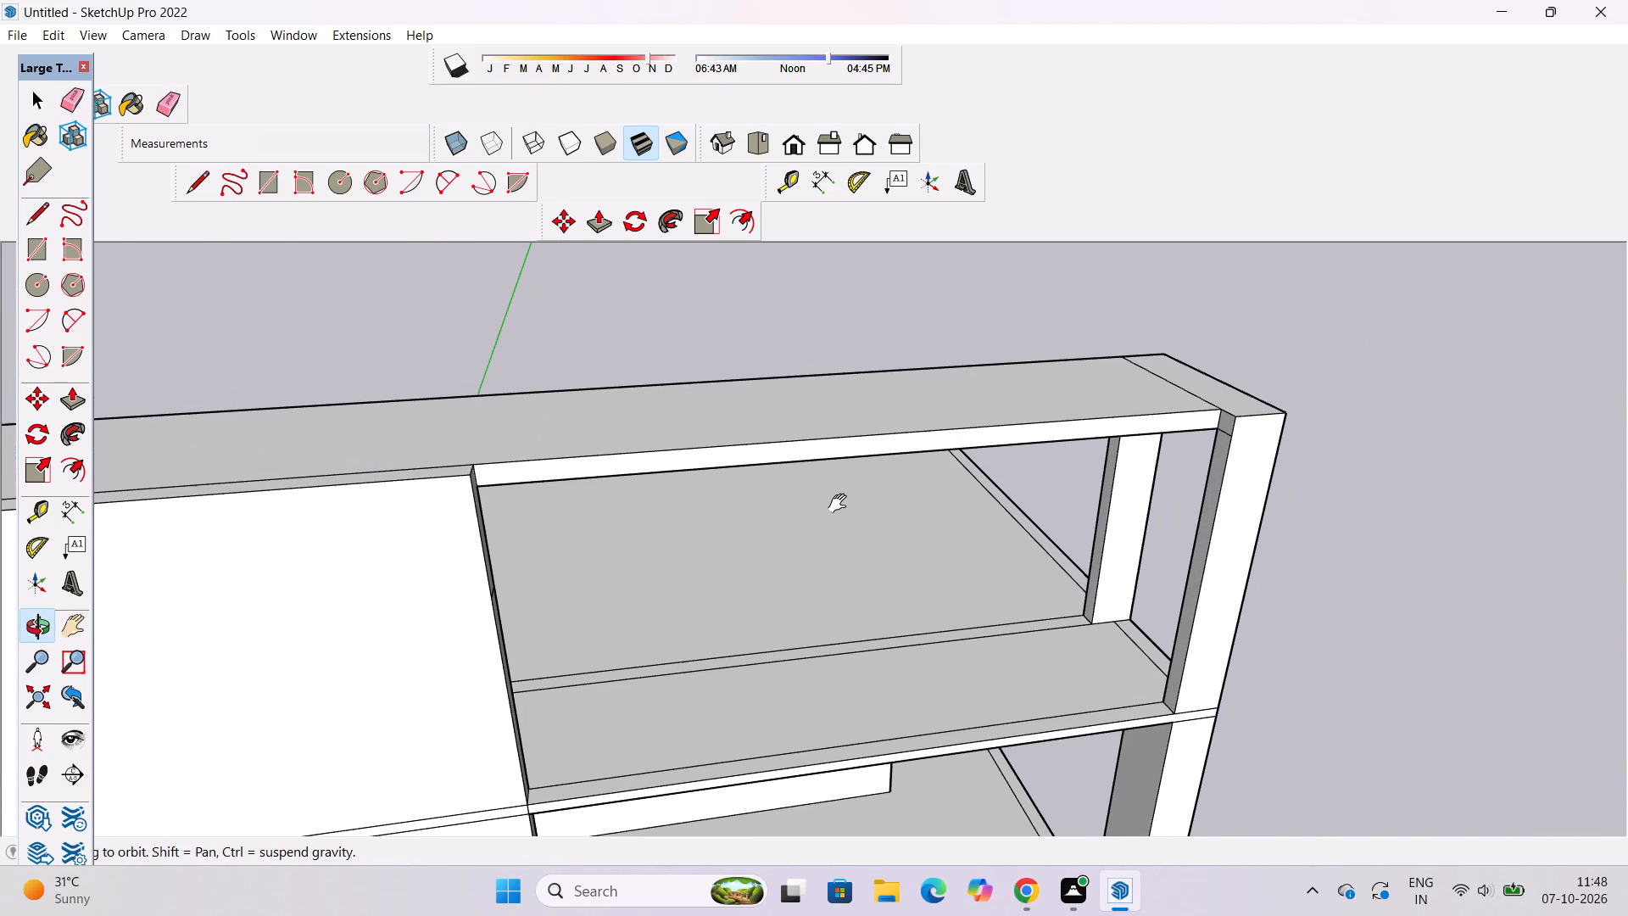
pyautogui.scroll(1, 855, 505)
pyautogui.keyDown('shift'); pyautogui.moveTo(855, 505); pyautogui.dragTo(848, 524); pyautogui.keyUp('shift')
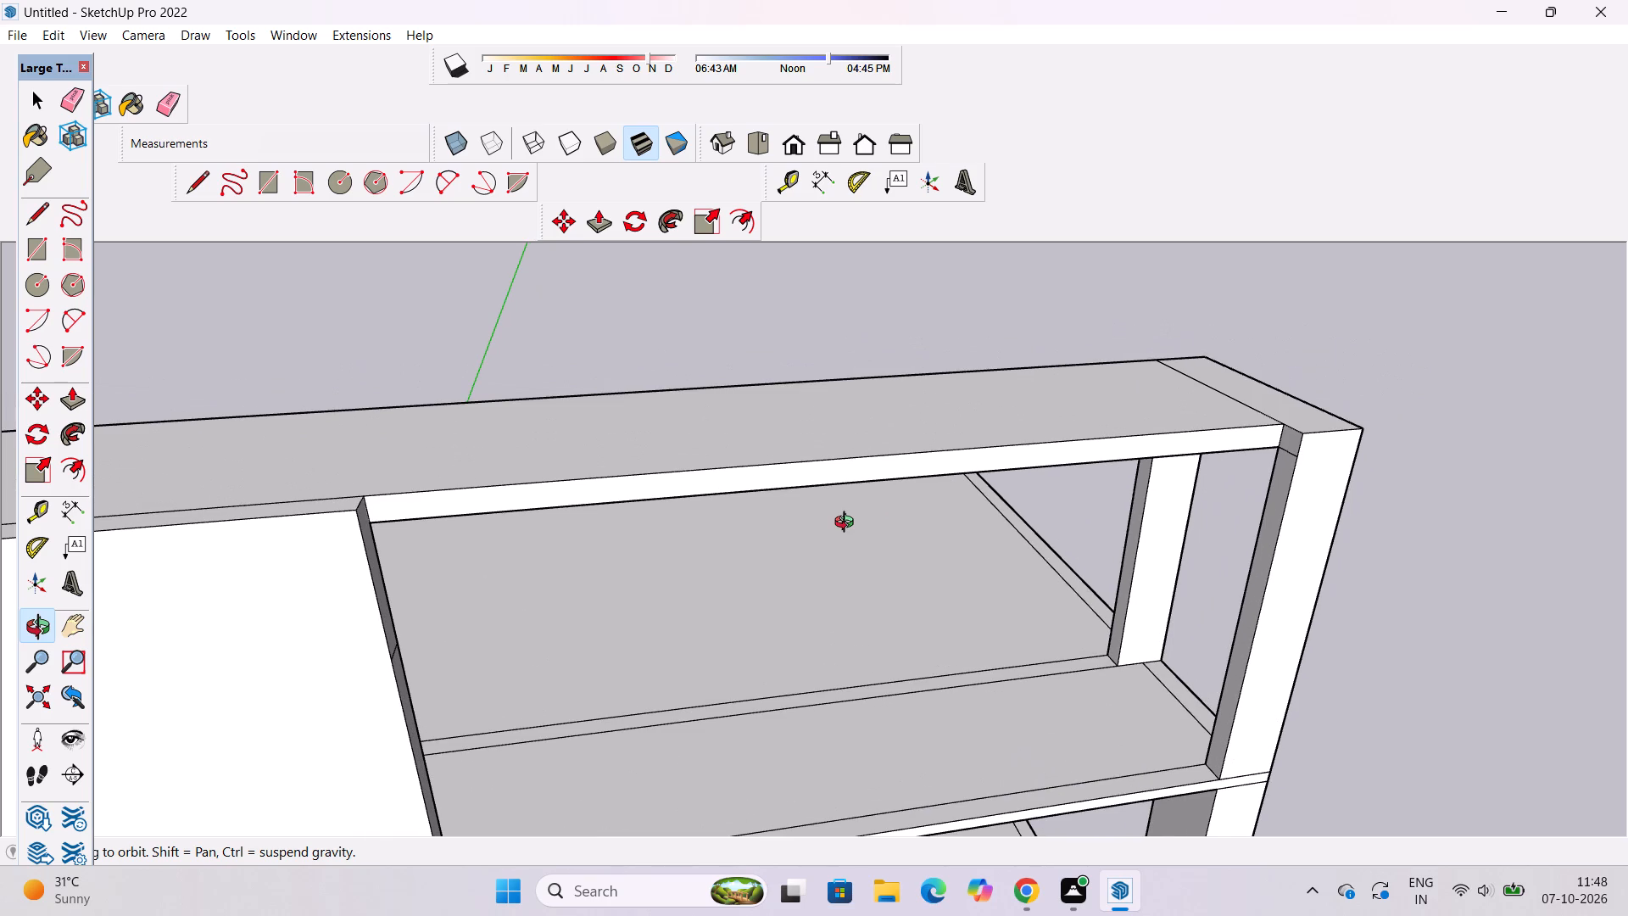
pyautogui.keyDown('shift'); pyautogui.moveTo(845, 539); pyautogui.dragTo(832, 553); pyautogui.keyUp('shift')
pyautogui.click(832, 553)
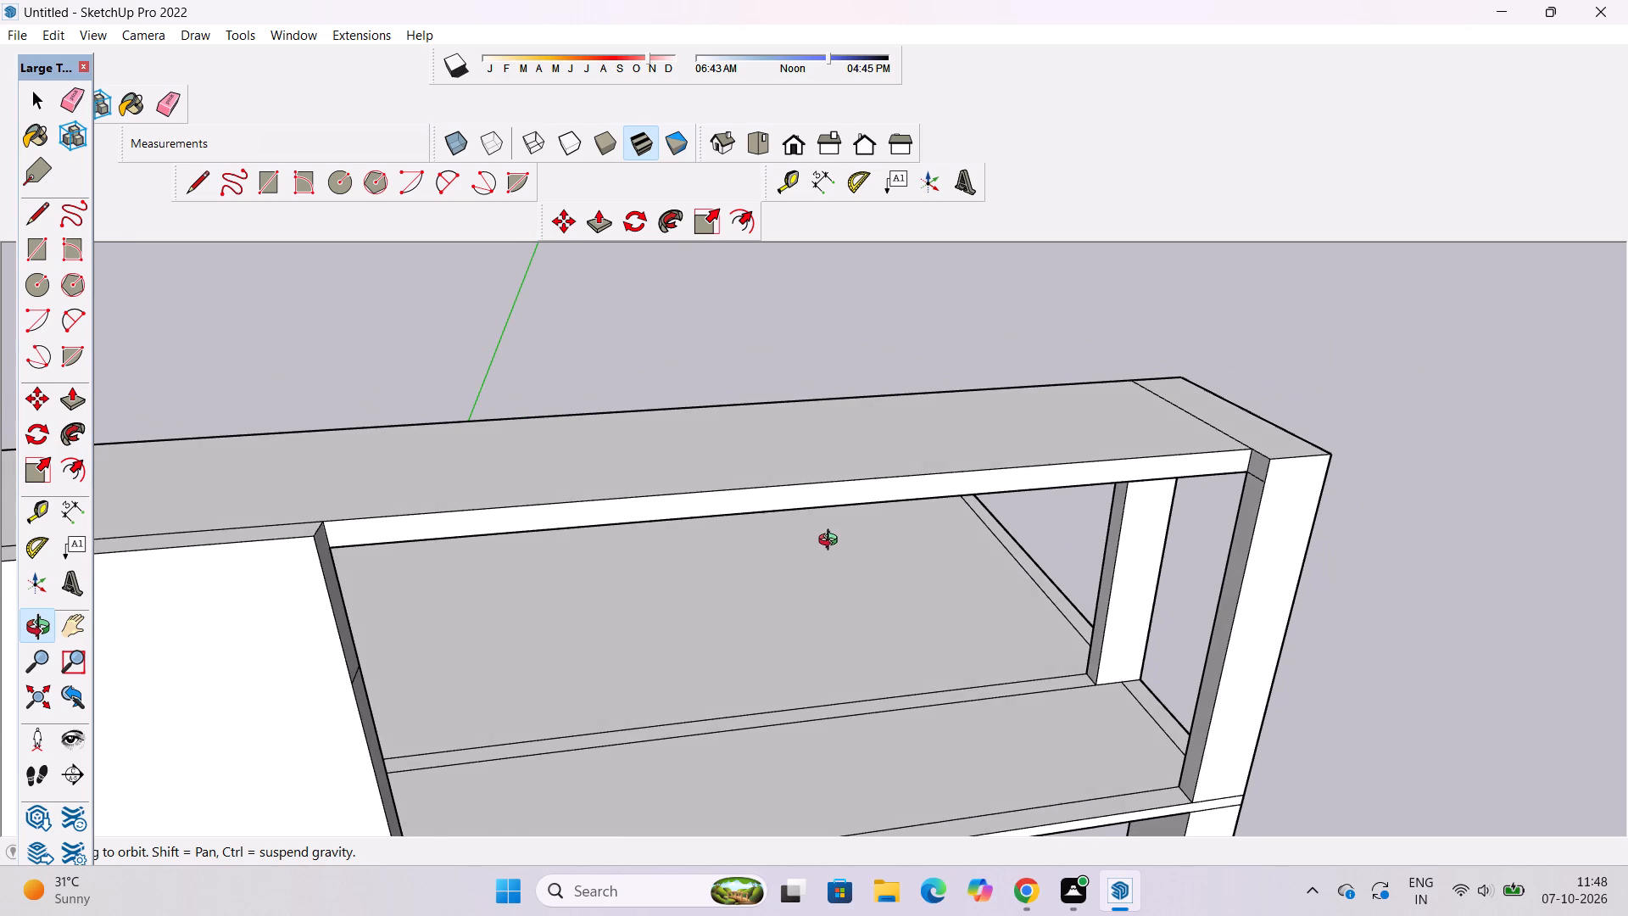
pyautogui.scroll(2, 832, 542)
pyautogui.keyDown('shift'); pyautogui.click(835, 538); pyautogui.keyUp('shift')
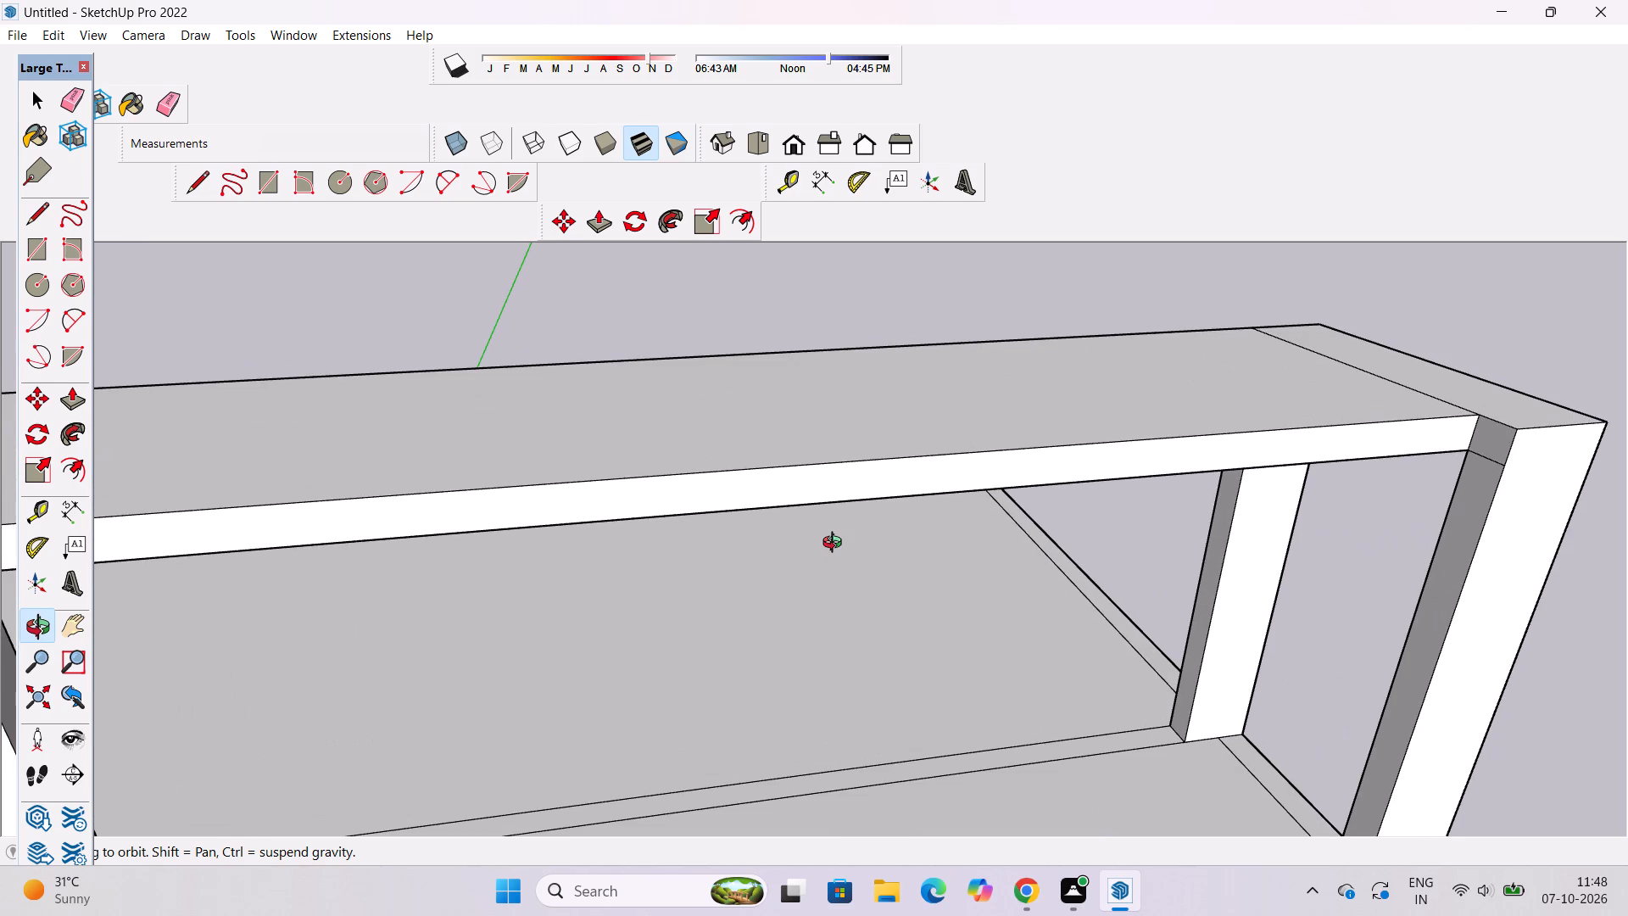
pyautogui.scroll(-1, 884, 527)
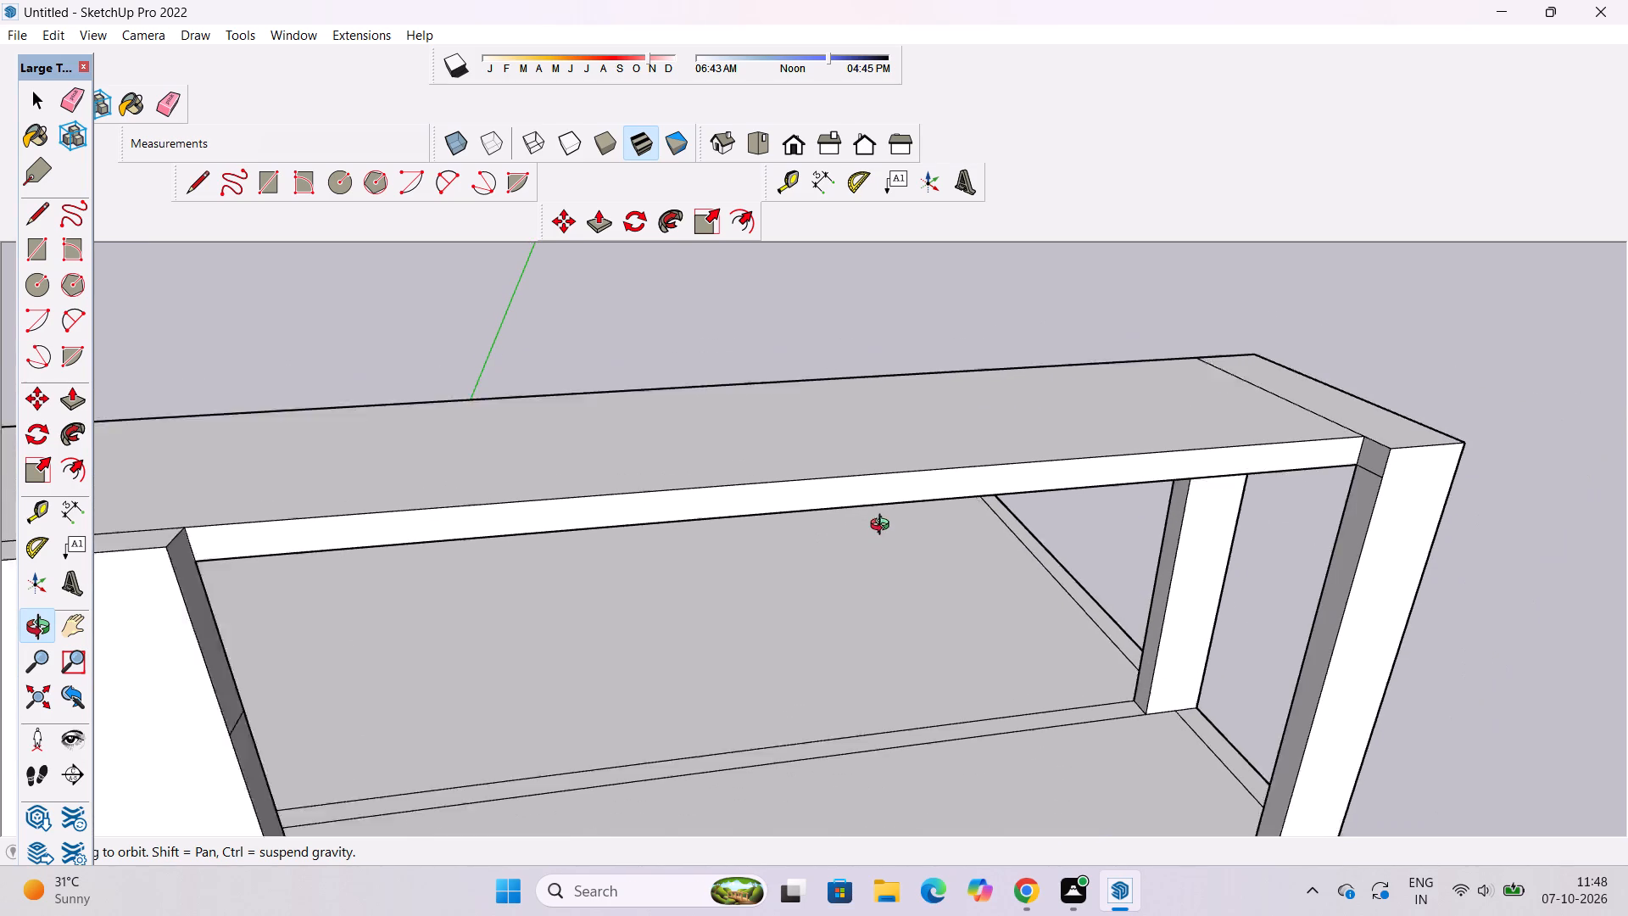
pyautogui.scroll(-2, 884, 527)
pyautogui.keyDown('shift'); pyautogui.moveTo(968, 550); pyautogui.dragTo(956, 552); pyautogui.keyUp('shift')
pyautogui.press('space')
pyautogui.click(999, 494)
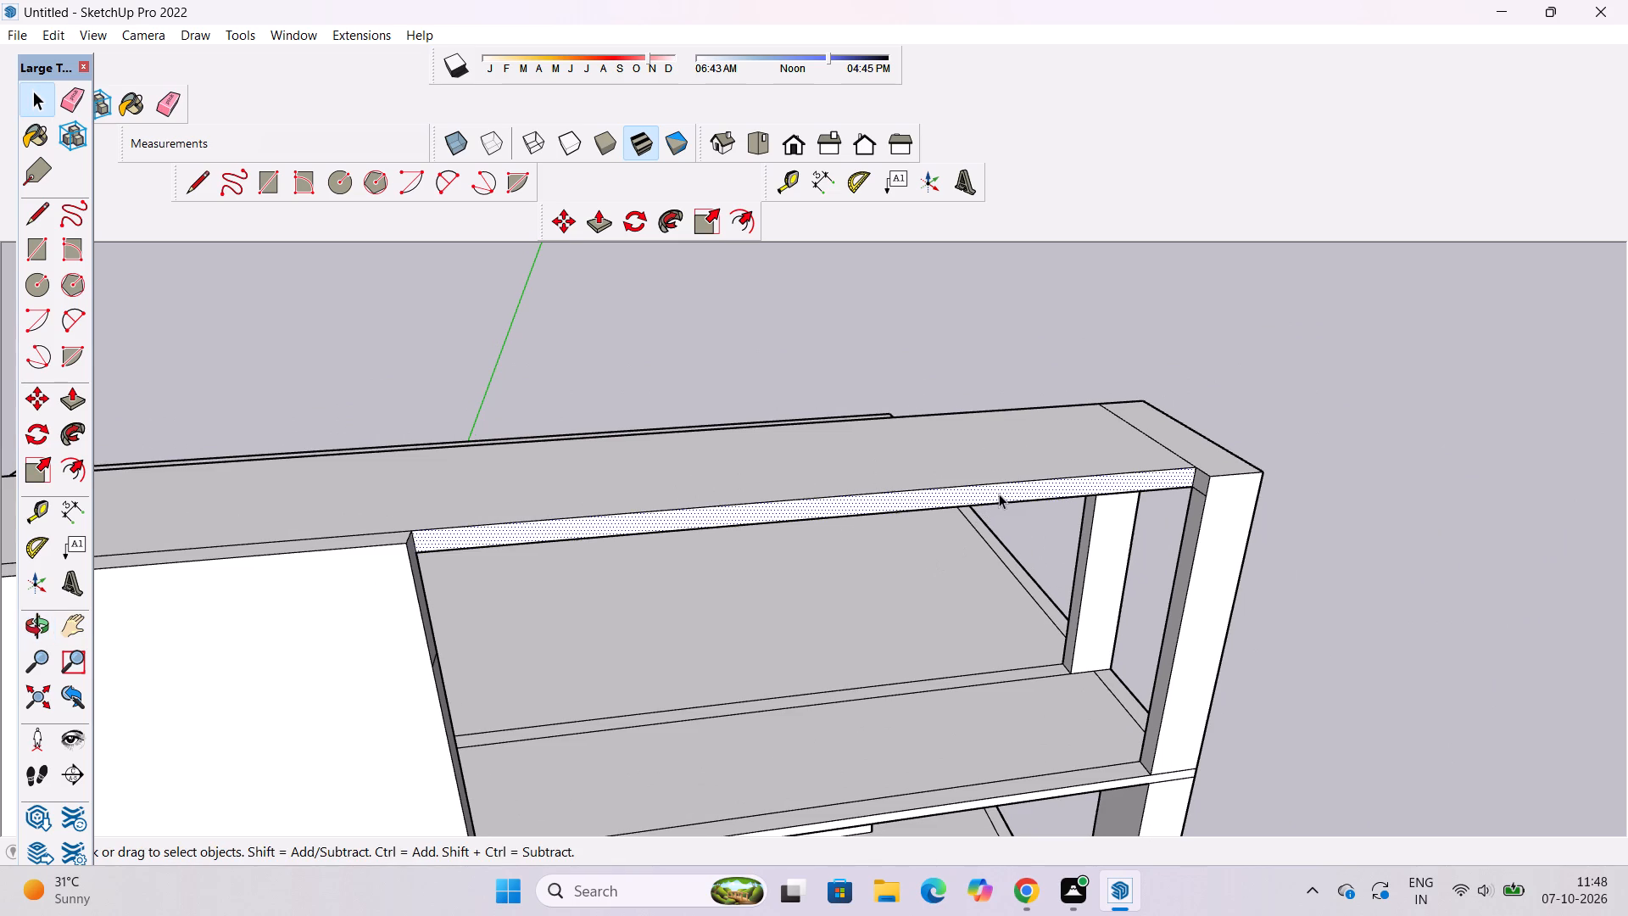
pyautogui.press('p')
pyautogui.click(999, 494)
pyautogui.click(1230, 476)
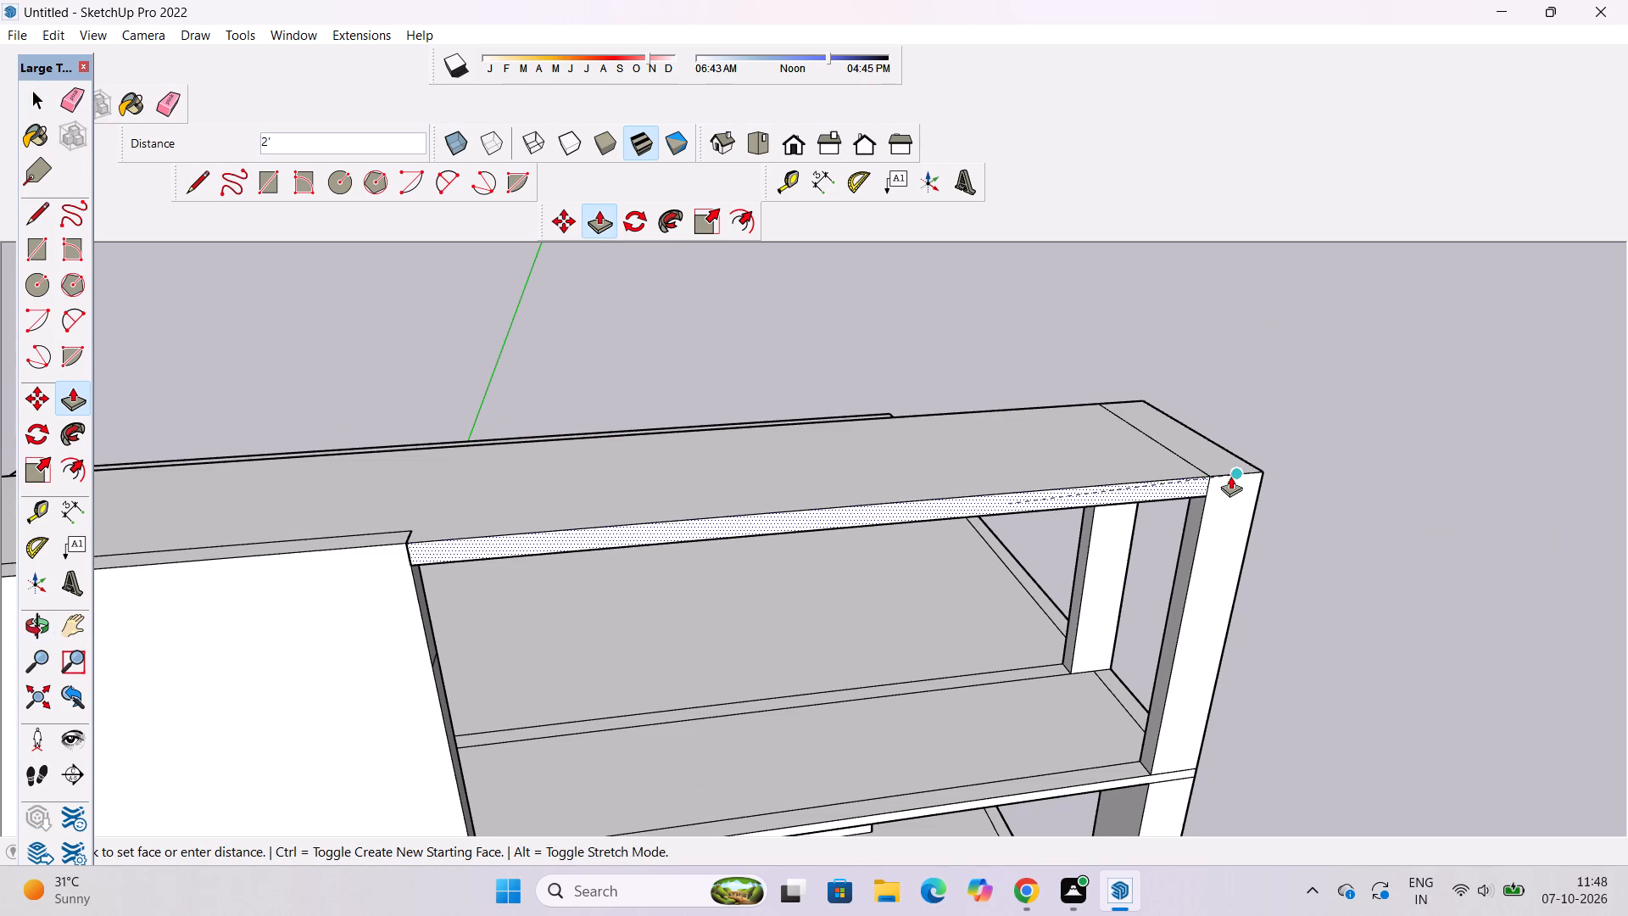
pyautogui.press('space')
# Examine the extended roof beam, the roof slab and the building's sides from several angles and from above.
pyautogui.press('o')
pyautogui.scroll(-6, 419, 587)
pyautogui.moveTo(387, 596); pyautogui.dragTo(621, 574)
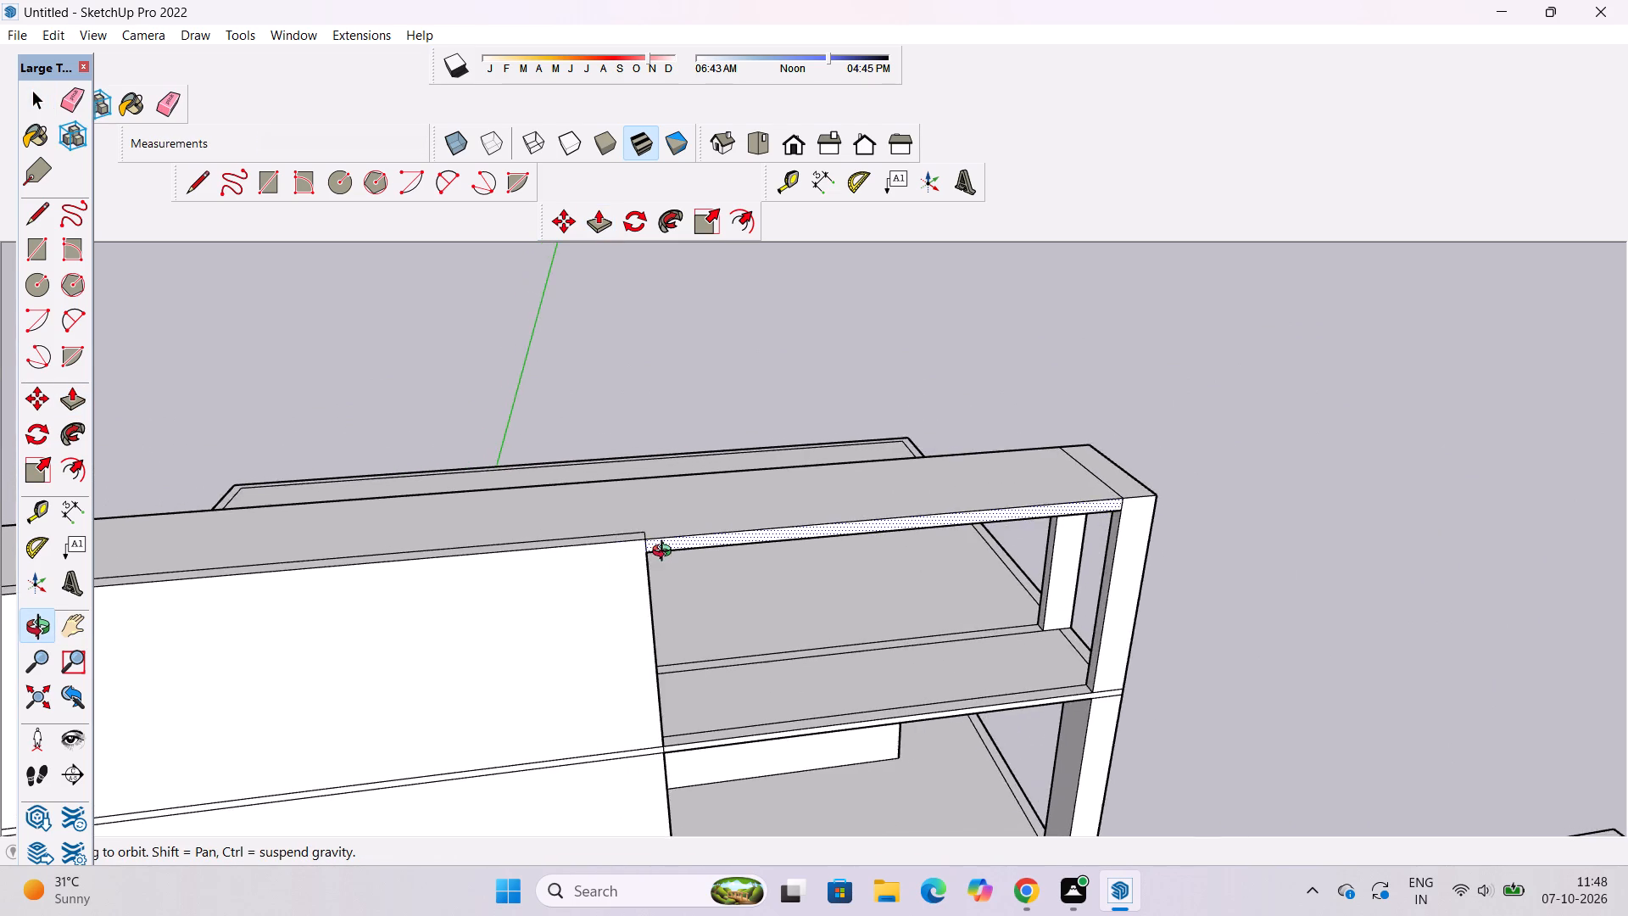
pyautogui.scroll(-7, 666, 553)
pyautogui.moveTo(1002, 548); pyautogui.dragTo(906, 341)
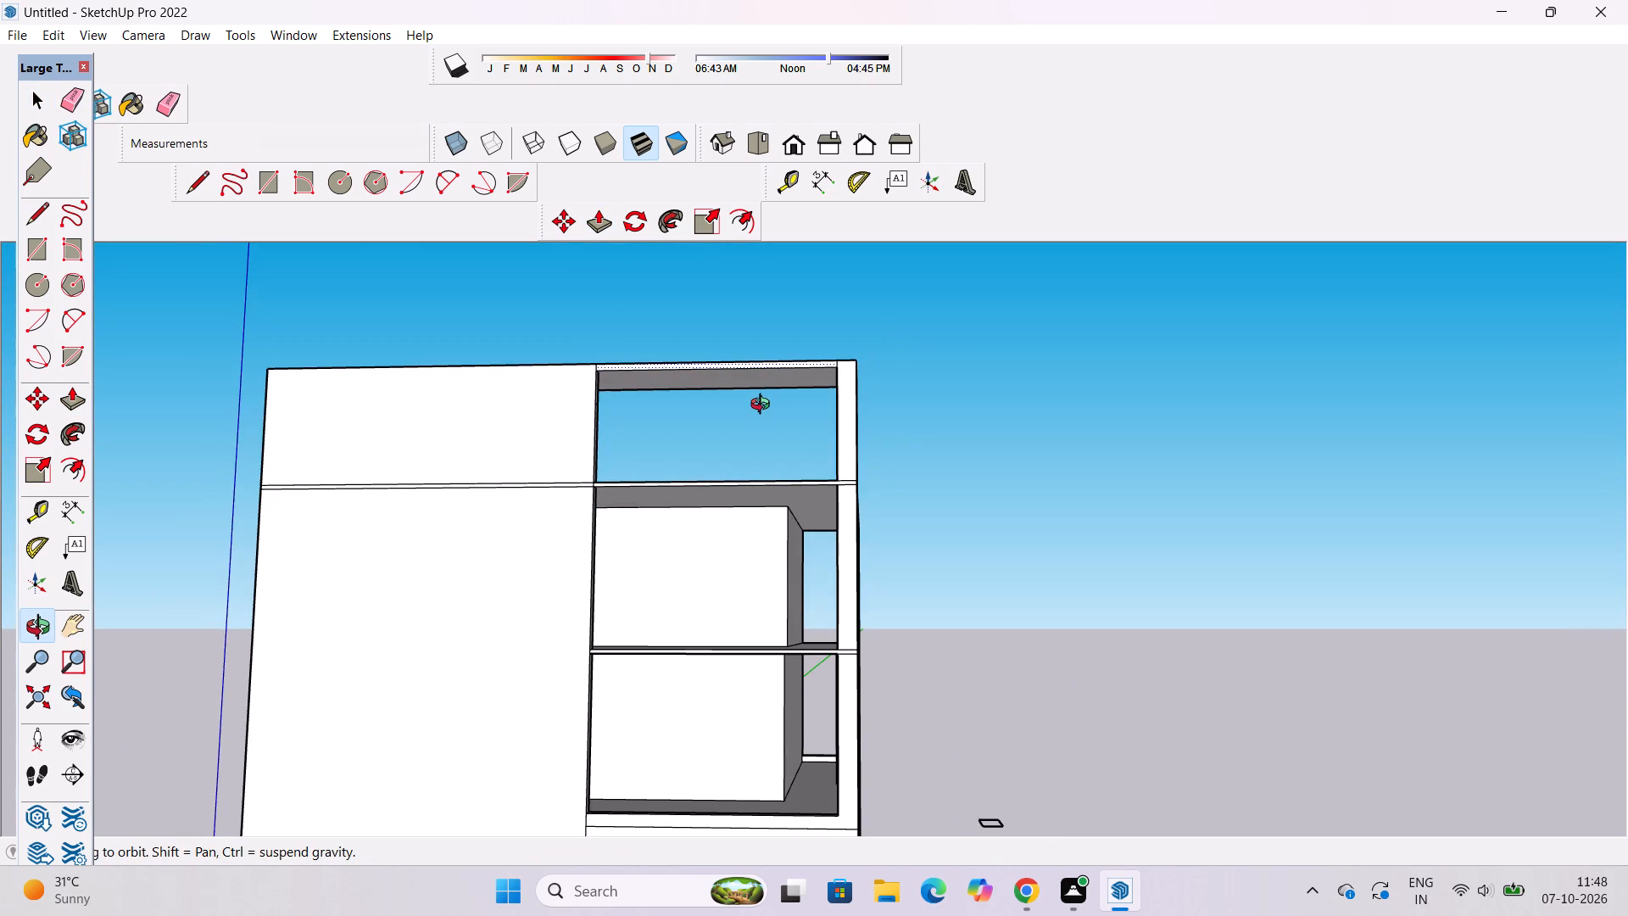
pyautogui.moveTo(713, 427); pyautogui.dragTo(684, 499)
pyautogui.scroll(-4, 683, 495)
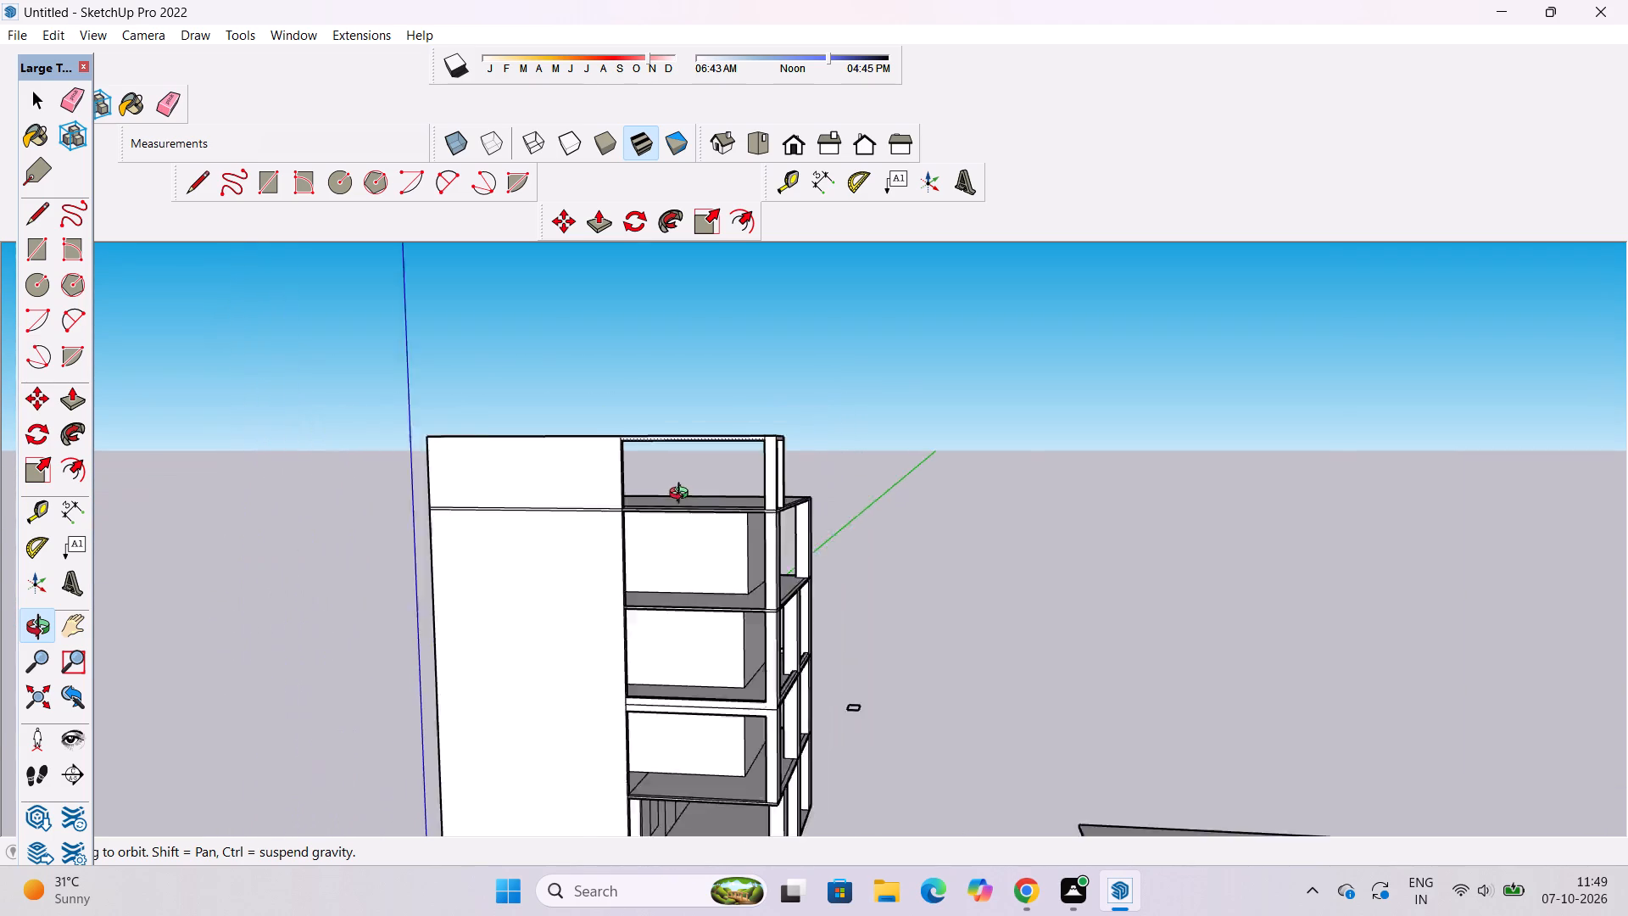
pyautogui.scroll(-3, 683, 495)
pyautogui.moveTo(1150, 433); pyautogui.dragTo(414, 559)
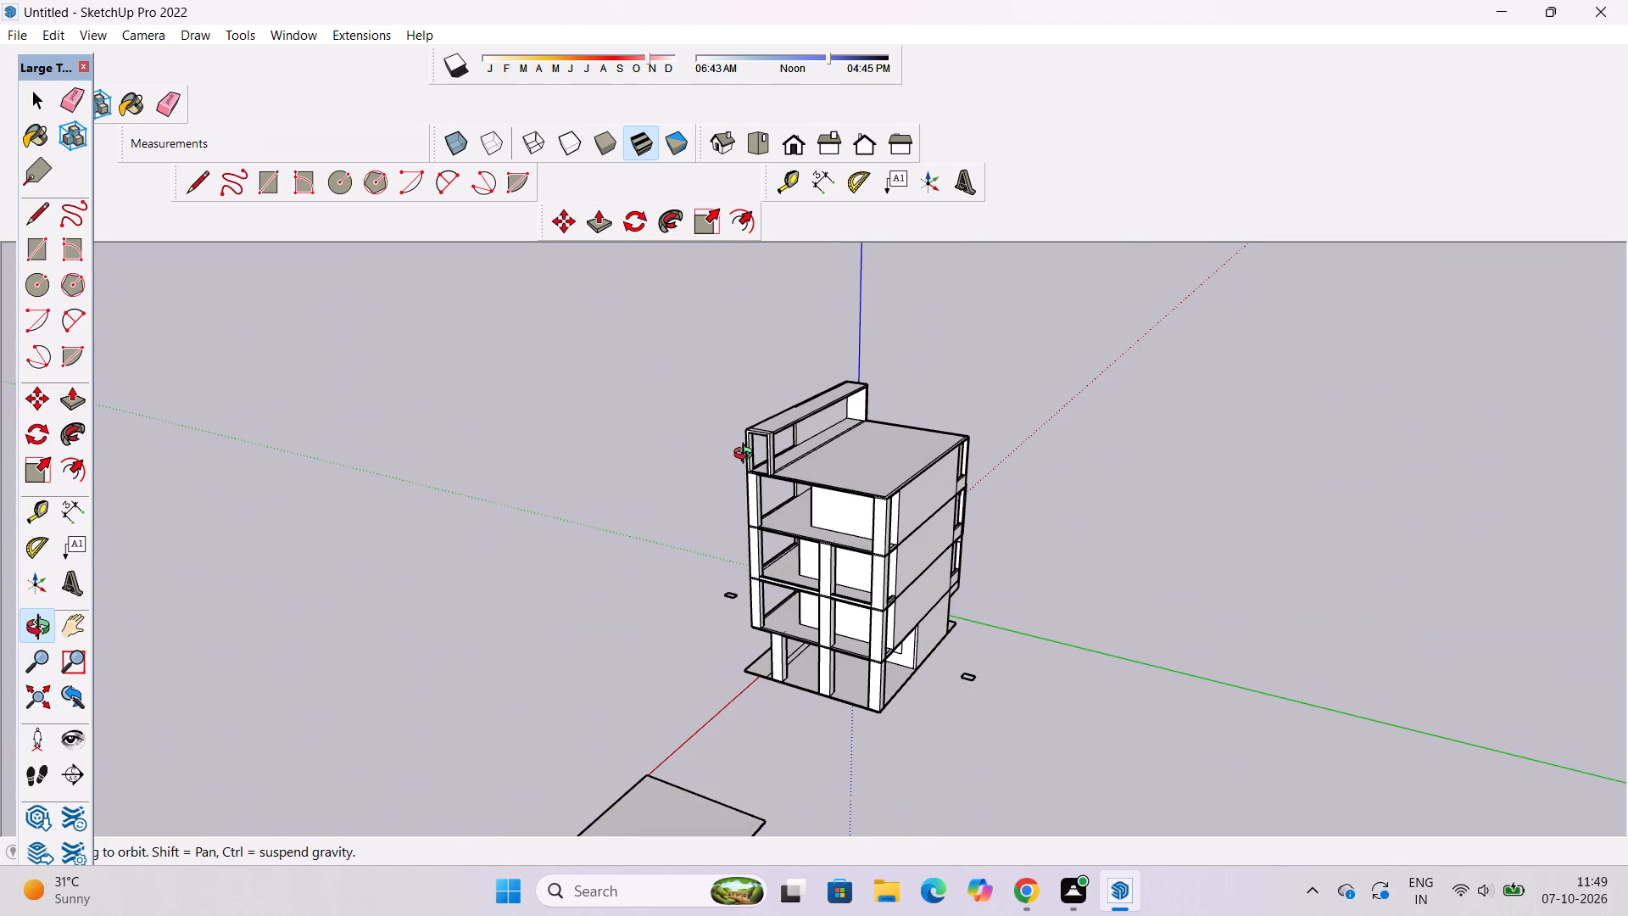
pyautogui.moveTo(708, 481); pyautogui.dragTo(1367, 584)
pyautogui.scroll(4, 784, 465)
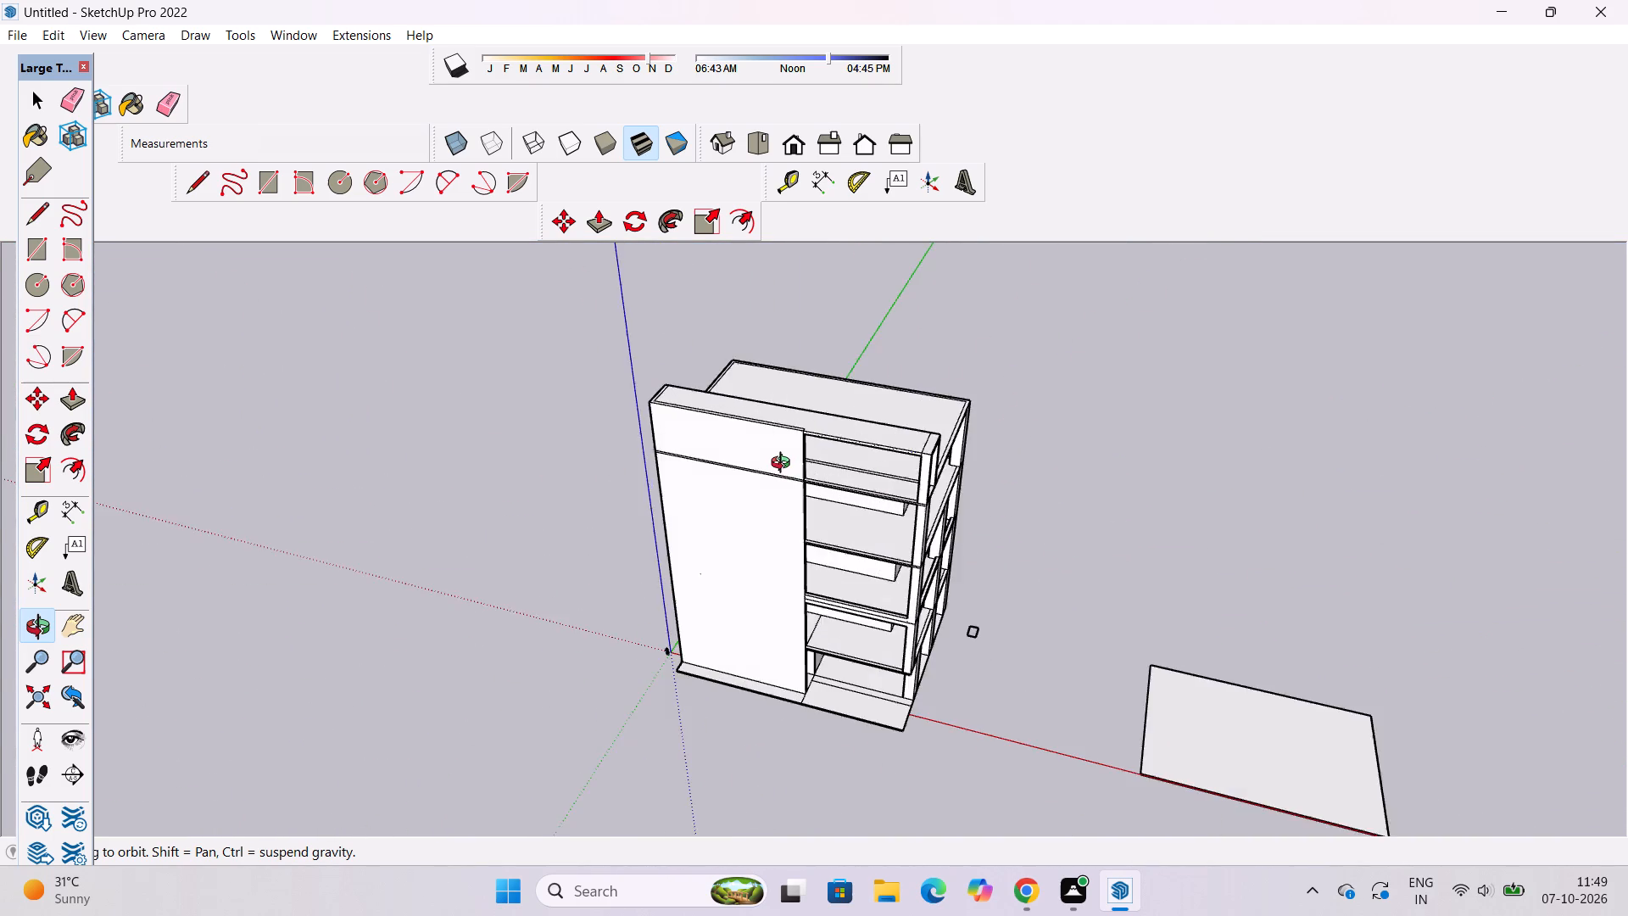
pyautogui.scroll(7, 784, 465)
pyautogui.moveTo(794, 497); pyautogui.dragTo(1105, 499)
pyautogui.scroll(-5, 661, 471)
pyautogui.moveTo(640, 493); pyautogui.dragTo(1404, 519)
pyautogui.scroll(5, 1008, 406)
pyautogui.moveTo(1081, 439); pyautogui.dragTo(1079, 443)
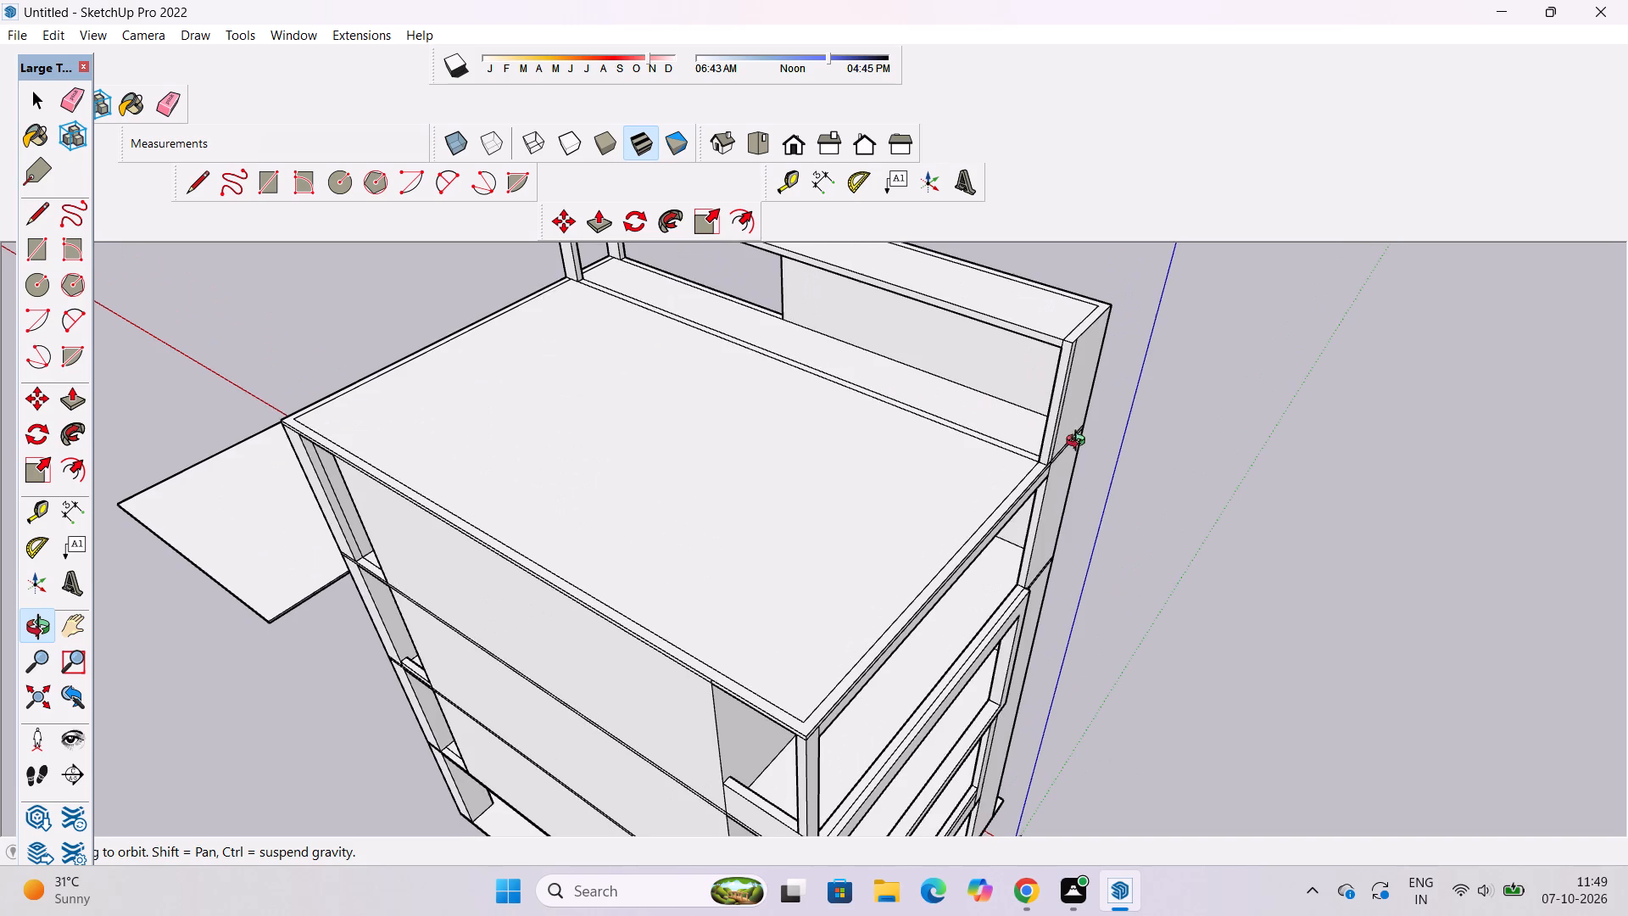
pyautogui.moveTo(1079, 443); pyautogui.dragTo(79, 522)
pyautogui.keyDown('shift'); pyautogui.moveTo(651, 434); pyautogui.dragTo(607, 478); pyautogui.keyUp('shift')
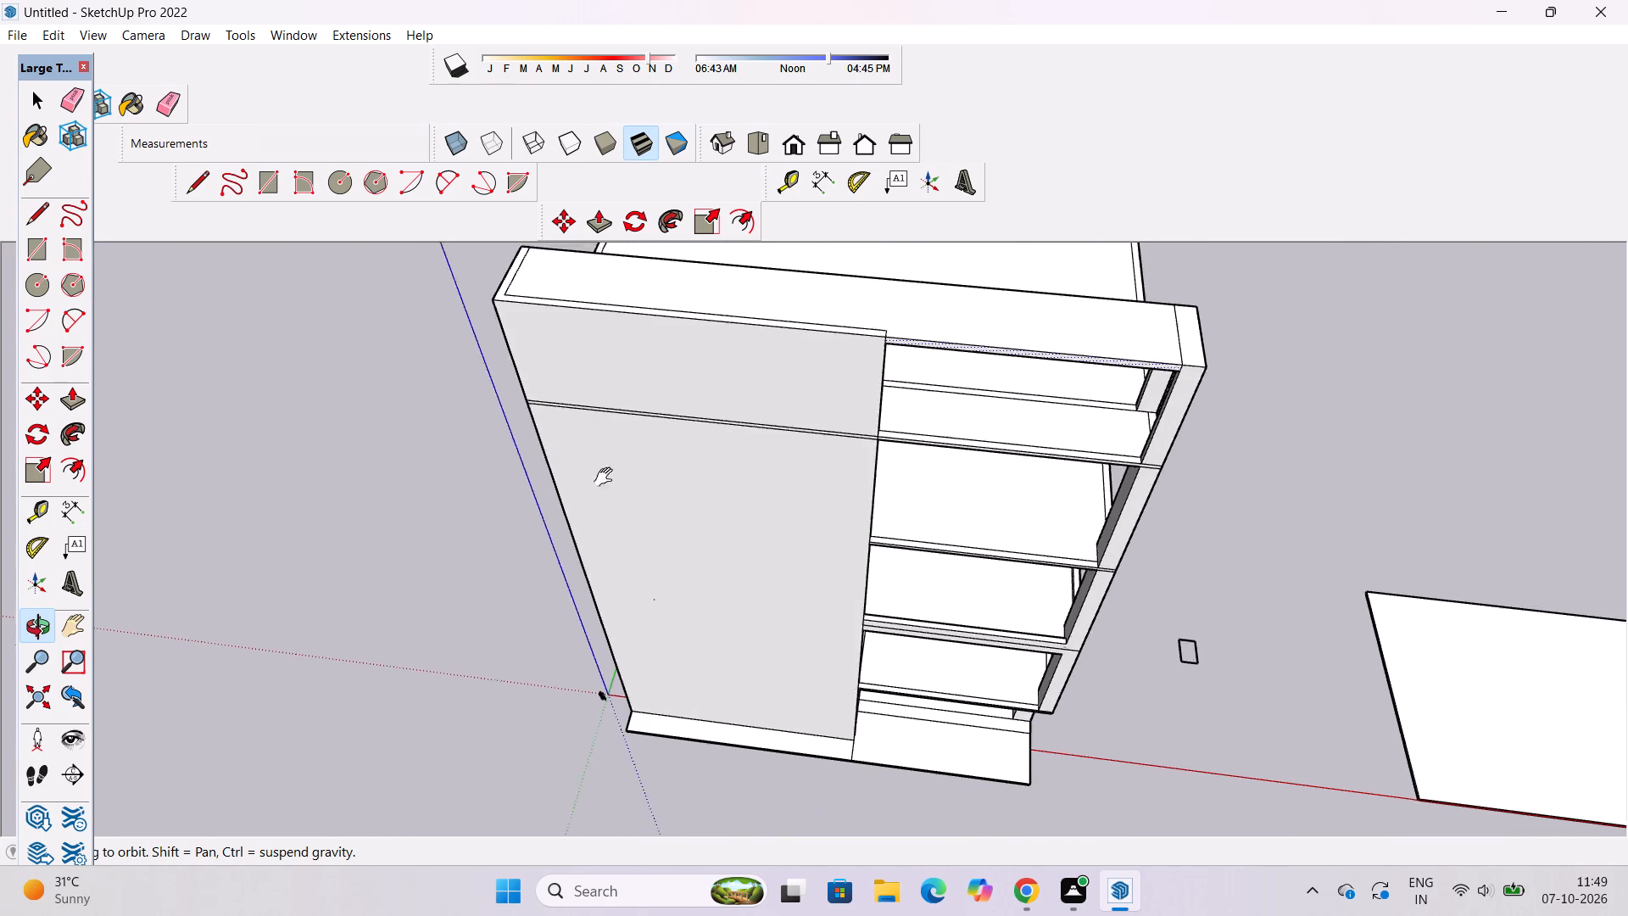
pyautogui.keyDown('shift'); pyautogui.moveTo(607, 478); pyautogui.dragTo(508, 527); pyautogui.keyUp('shift')
pyautogui.moveTo(1082, 422); pyautogui.dragTo(417, 537)
pyautogui.scroll(-5, 750, 436)
pyautogui.keyDown('shift'); pyautogui.moveTo(754, 440); pyautogui.dragTo(751, 536); pyautogui.keyUp('shift')
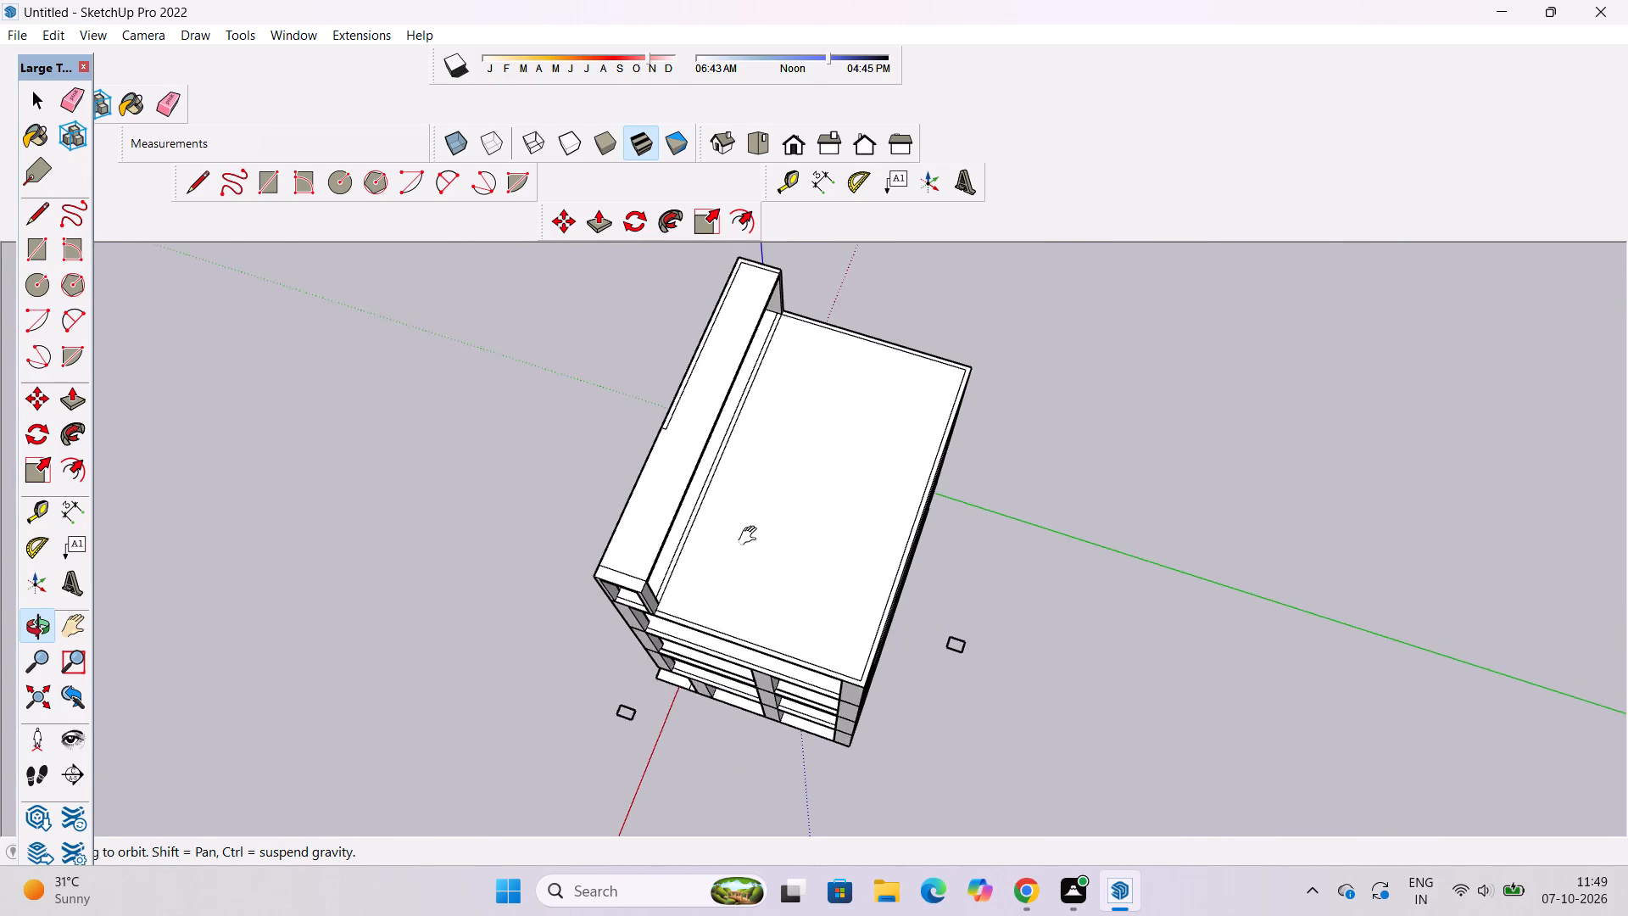
pyautogui.keyDown('shift'); pyautogui.moveTo(751, 536); pyautogui.dragTo(751, 537); pyautogui.keyUp('shift')
# Push/Pull the narrow border strip around the main roof slab up 2' to form a low parapet.
pyautogui.scroll(2, 762, 505)
pyautogui.keyDown('shift'); pyautogui.moveTo(896, 453); pyautogui.dragTo(884, 483); pyautogui.keyUp('shift')
pyautogui.keyDown('shift'); pyautogui.moveTo(872, 507); pyautogui.dragTo(846, 408); pyautogui.keyUp('shift')
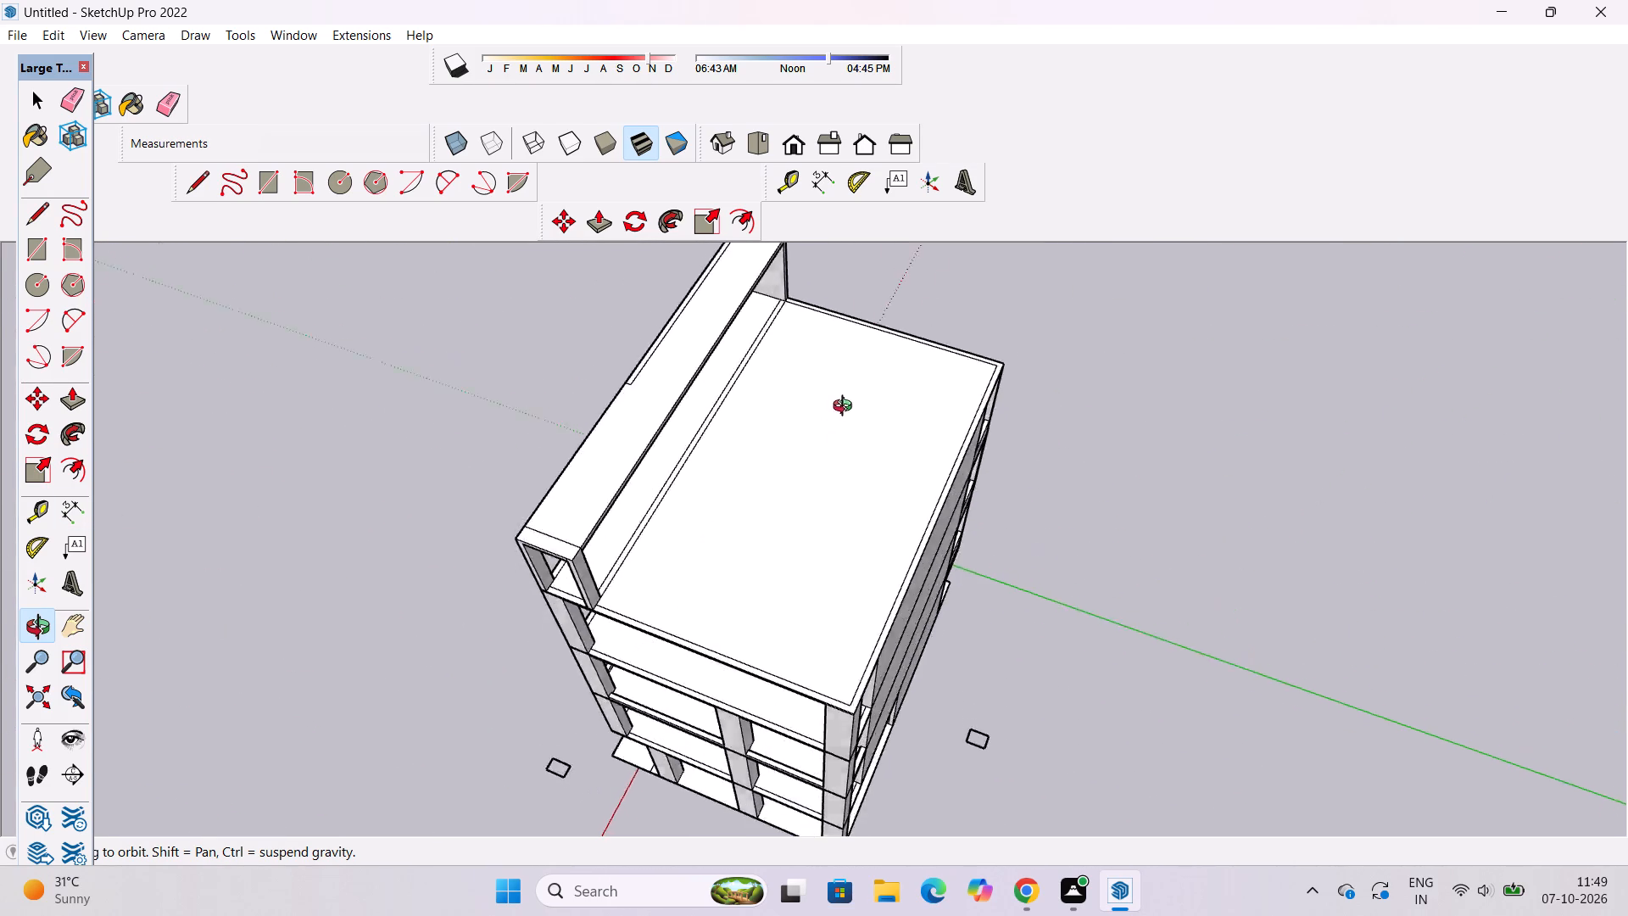
pyautogui.keyDown('shift'); pyautogui.moveTo(846, 408); pyautogui.dragTo(846, 348); pyautogui.keyUp('shift')
pyautogui.scroll(8, 868, 549)
pyautogui.keyDown('shift'); pyautogui.moveTo(816, 655); pyautogui.dragTo(831, 615); pyautogui.keyUp('shift')
pyautogui.press('p')
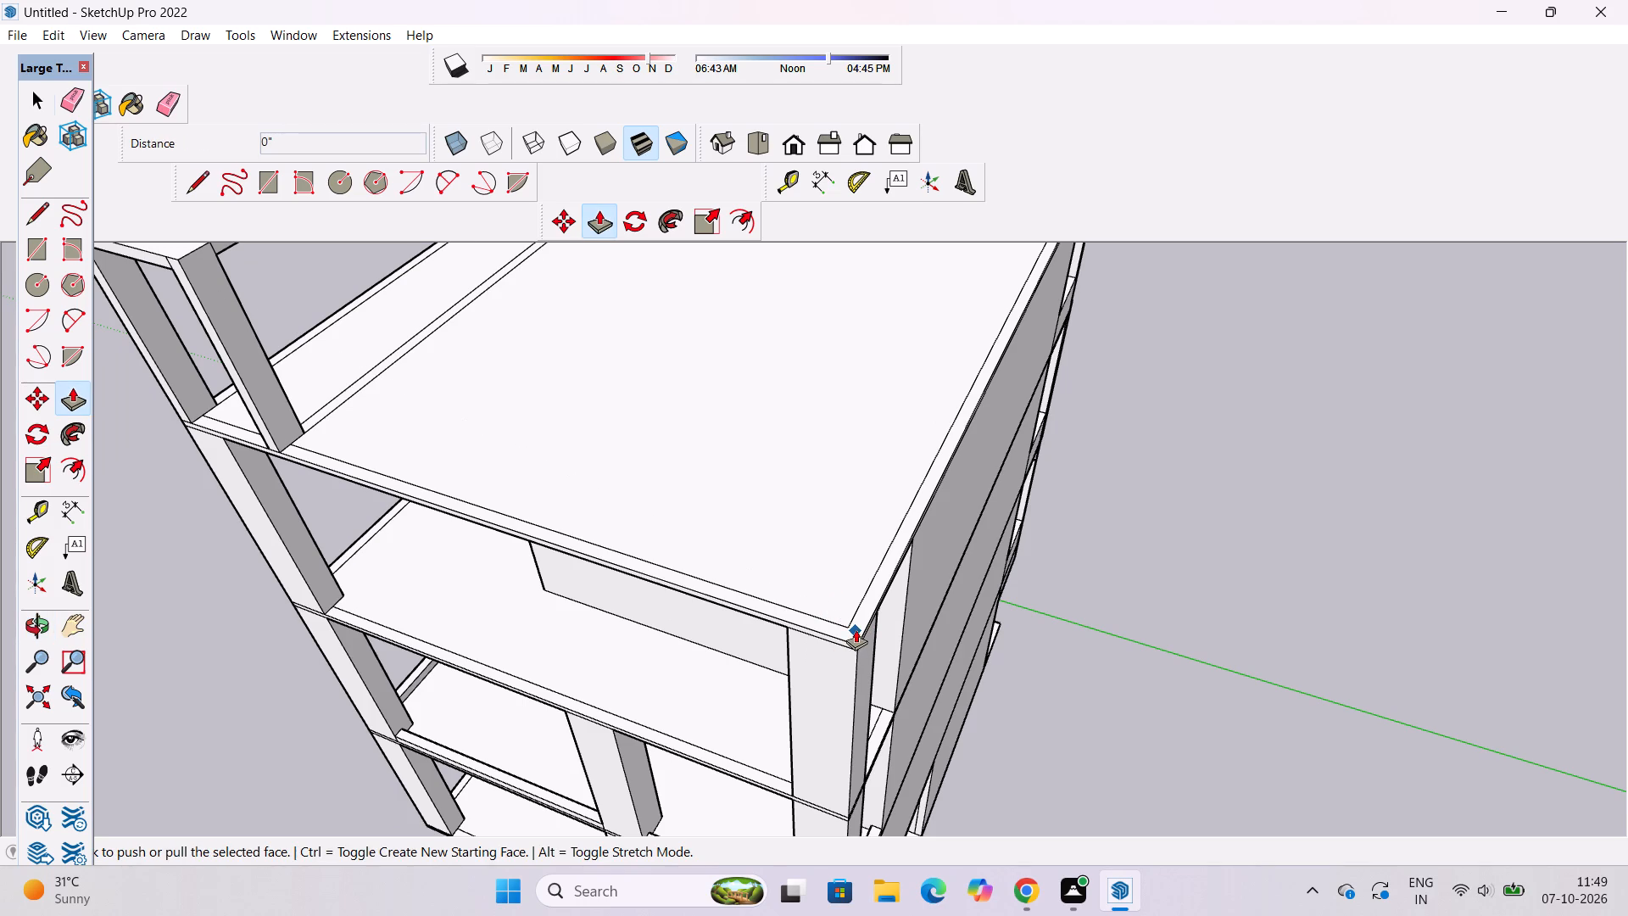
pyautogui.press('space')
pyautogui.click(850, 636)
pyautogui.press('p')
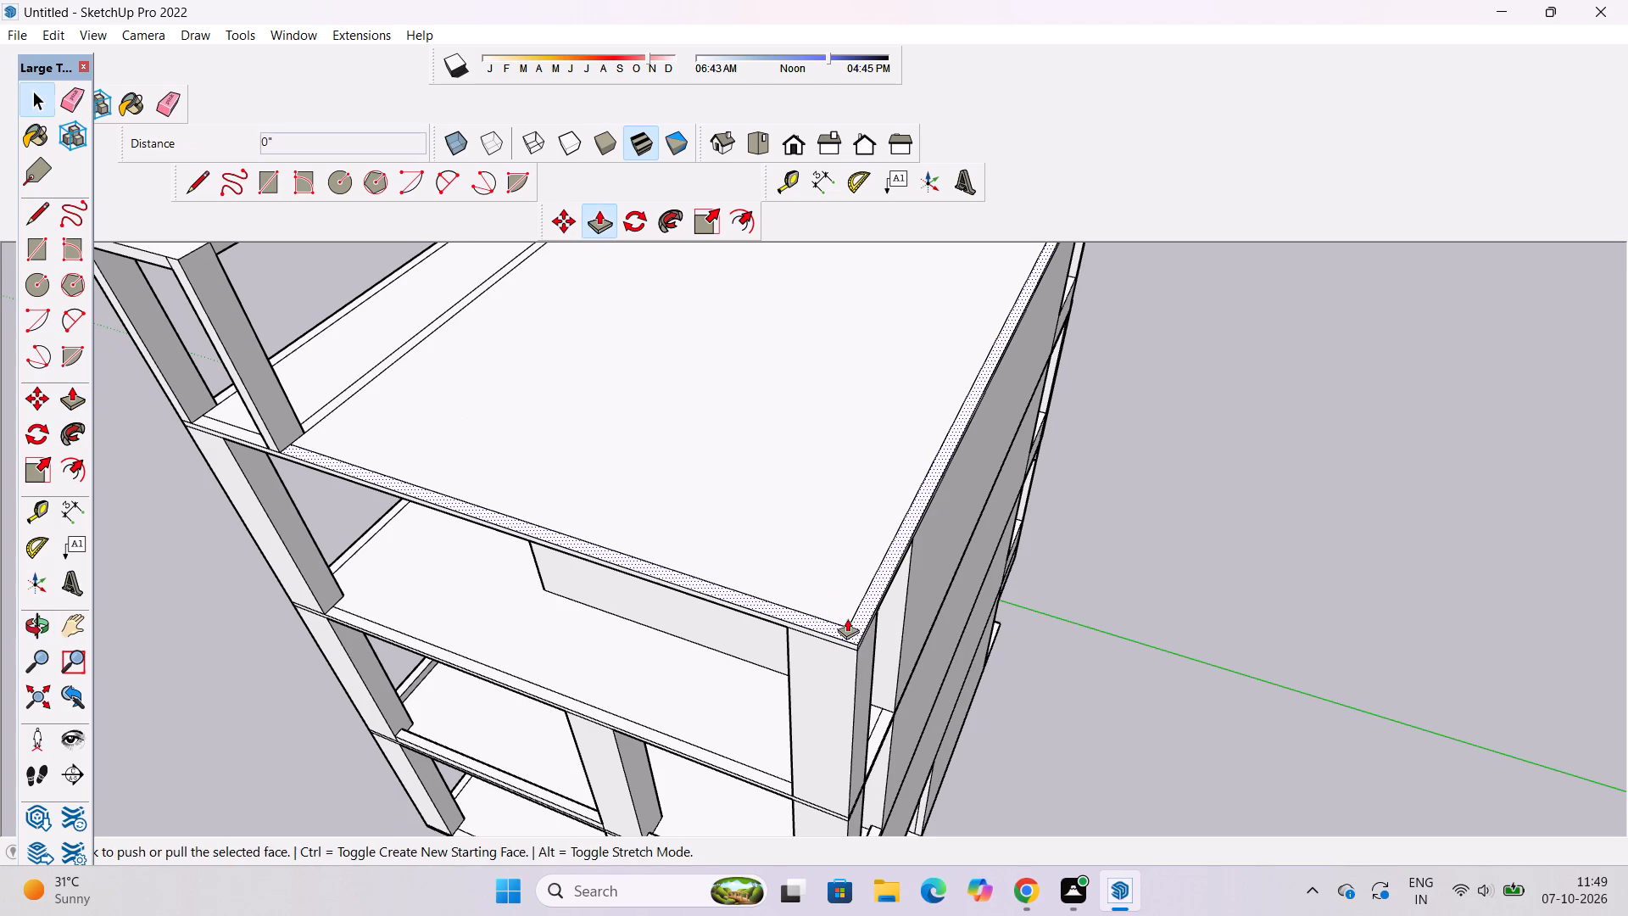
pyautogui.click(847, 618)
pyautogui.write("2'")
pyautogui.press('Return')
# Draw a 14' vertical line up the return wall's narrow inner face from the midpoint of its base edge at the parapet.
pyautogui.press('o')
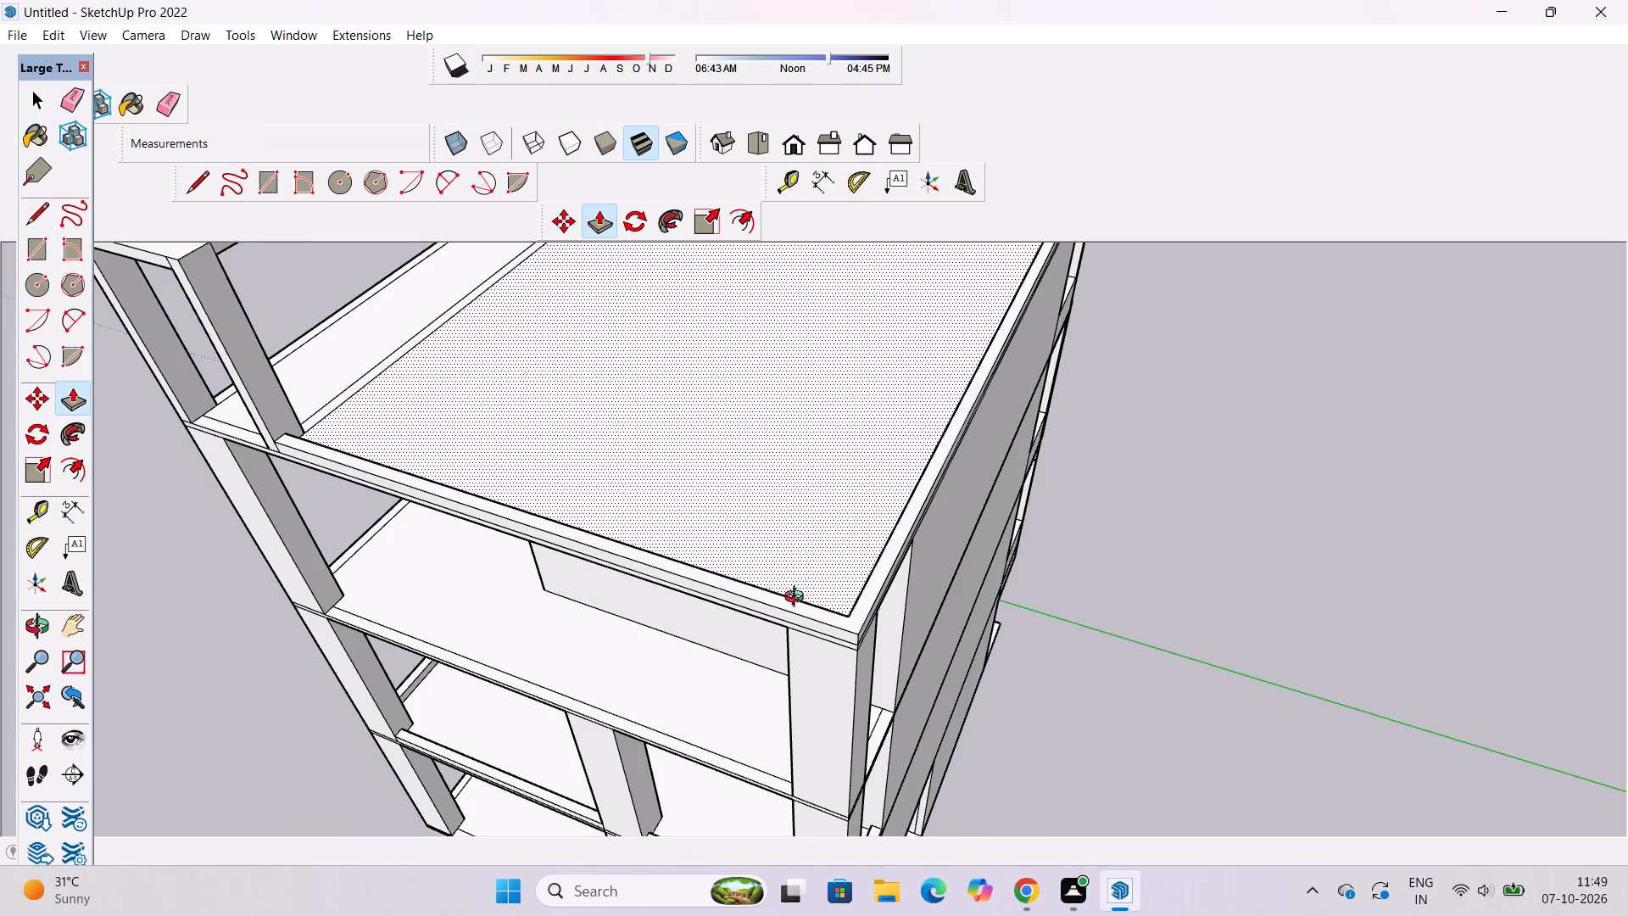
pyautogui.scroll(-3, 610, 570)
pyautogui.moveTo(466, 547); pyautogui.dragTo(421, 673)
pyautogui.moveTo(1062, 429); pyautogui.dragTo(521, 596)
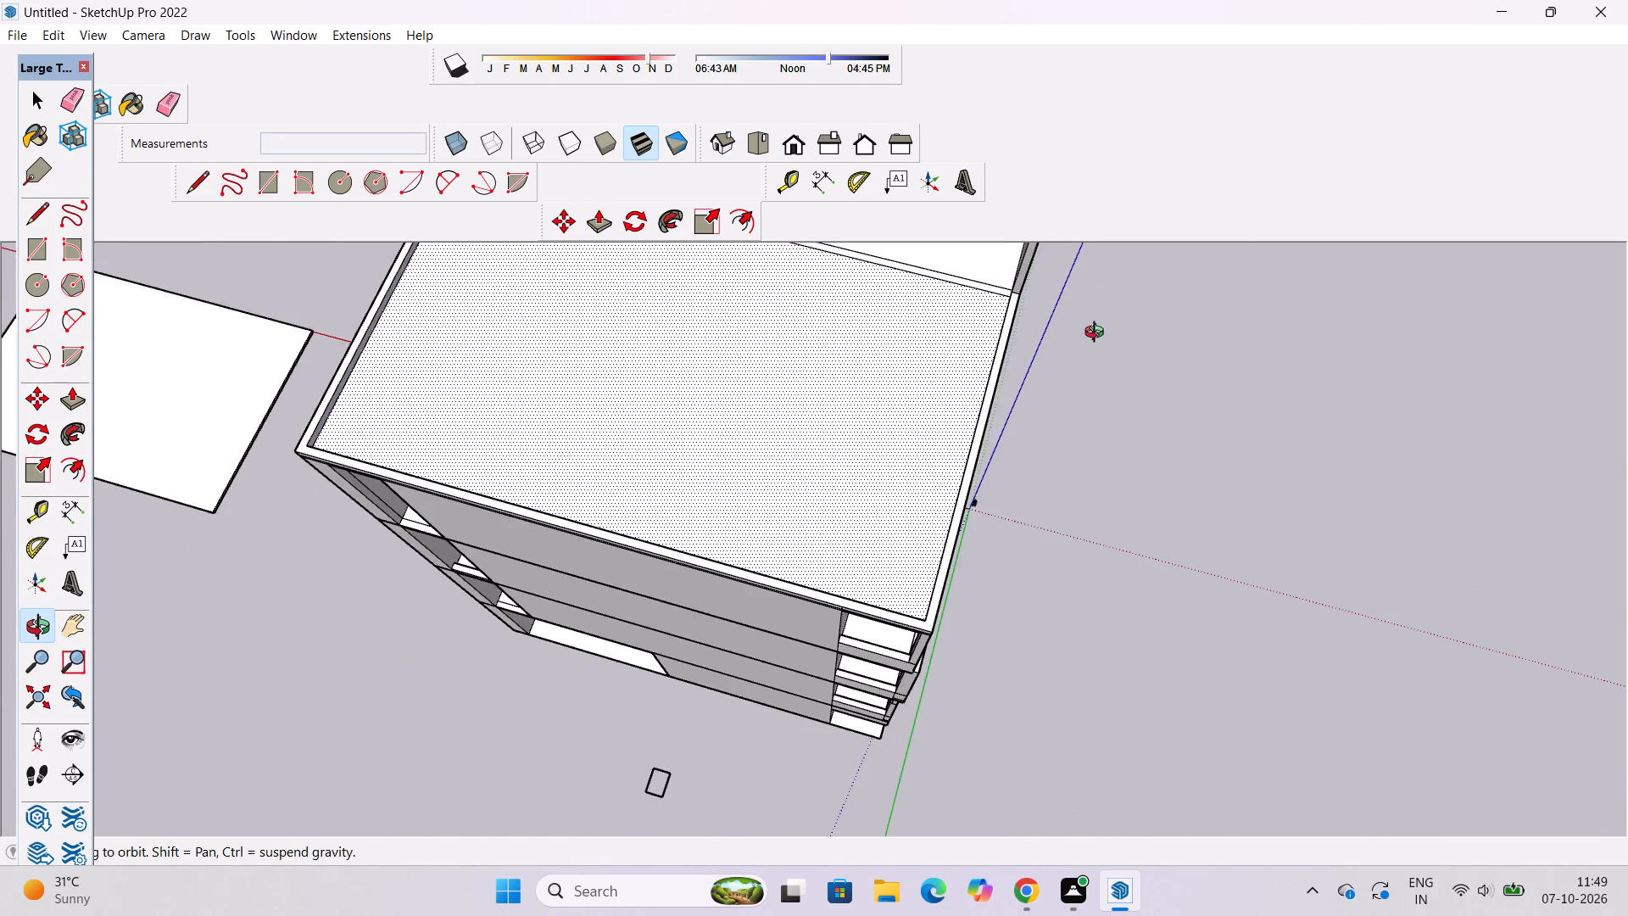
pyautogui.scroll(3, 1098, 334)
pyautogui.keyDown('shift'); pyautogui.moveTo(1092, 362); pyautogui.dragTo(1106, 514); pyautogui.keyUp('shift')
pyautogui.scroll(10, 1041, 466)
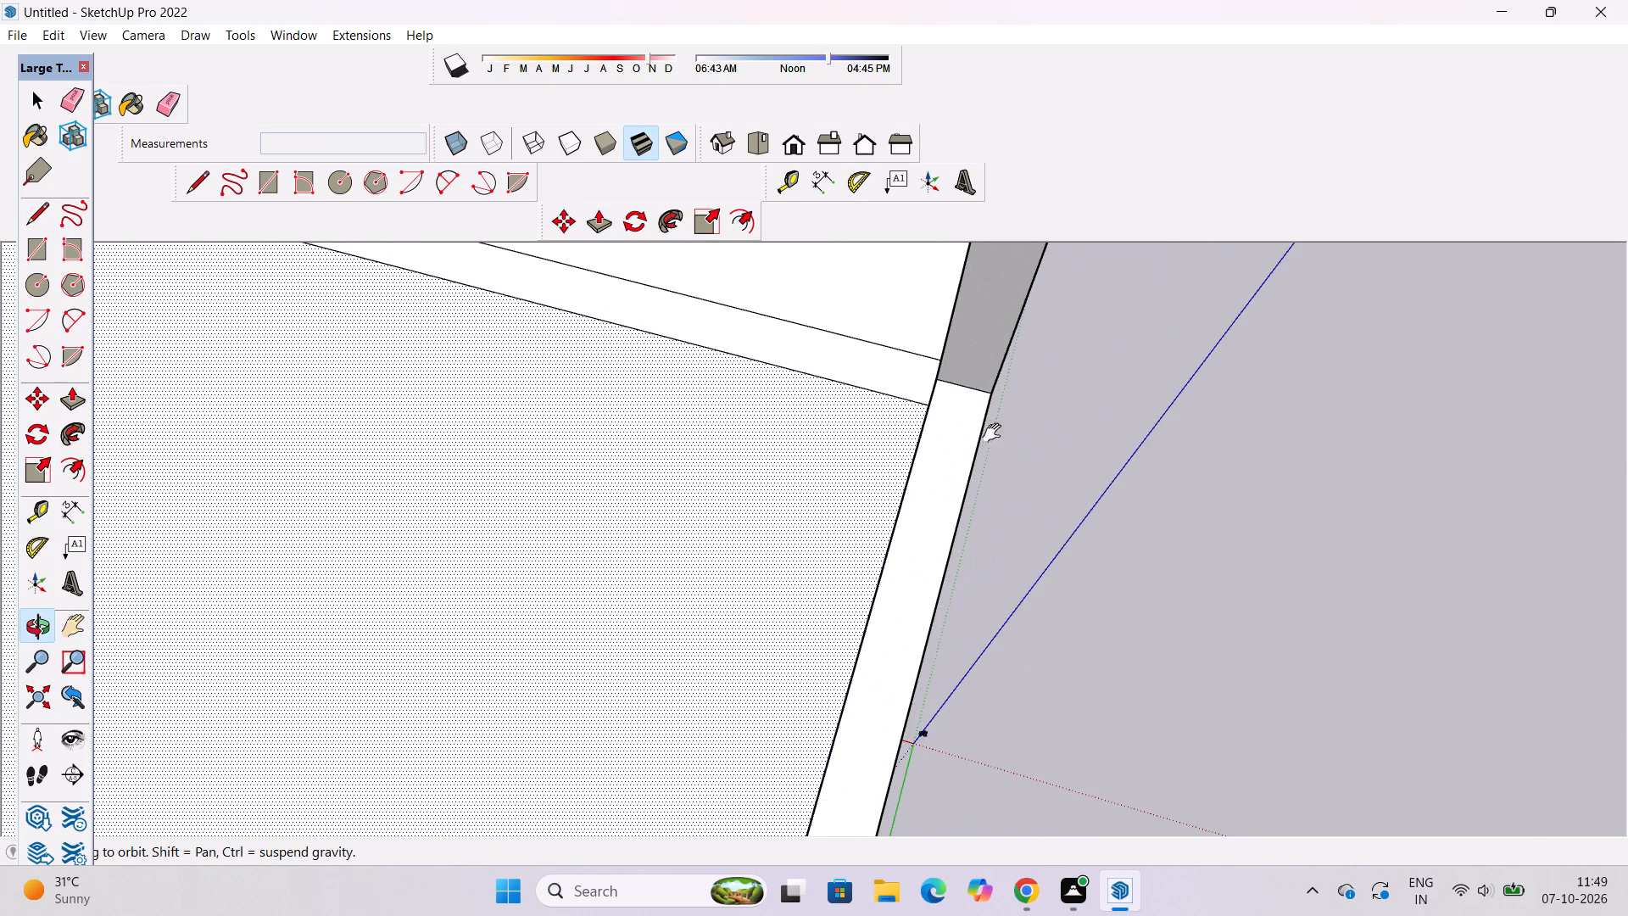
pyautogui.keyDown('shift'); pyautogui.moveTo(995, 433); pyautogui.dragTo(995, 490); pyautogui.keyUp('shift')
pyautogui.scroll(-2, 984, 473)
pyautogui.keyDown('shift'); pyautogui.moveTo(984, 471); pyautogui.dragTo(978, 501); pyautogui.keyUp('shift')
pyautogui.moveTo(976, 504); pyautogui.dragTo(975, 467)
pyautogui.scroll(1, 980, 489)
pyautogui.keyDown('shift'); pyautogui.moveTo(980, 489); pyautogui.dragTo(975, 539); pyautogui.keyUp('shift')
pyautogui.moveTo(974, 538); pyautogui.dragTo(973, 516)
pyautogui.press('l')
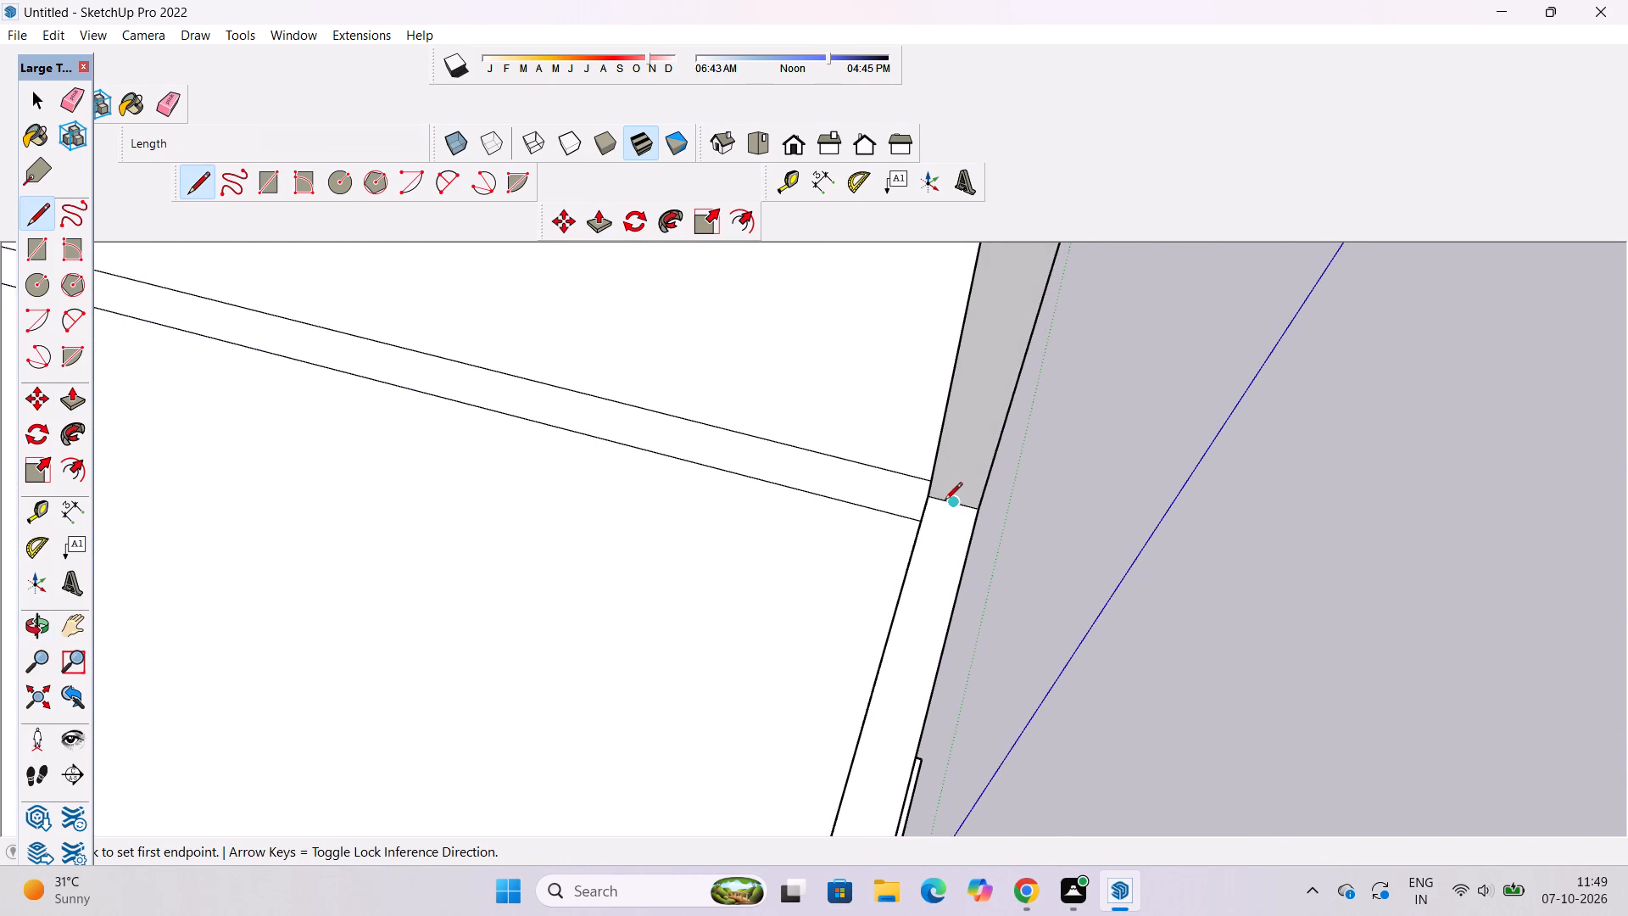
pyautogui.click(952, 506)
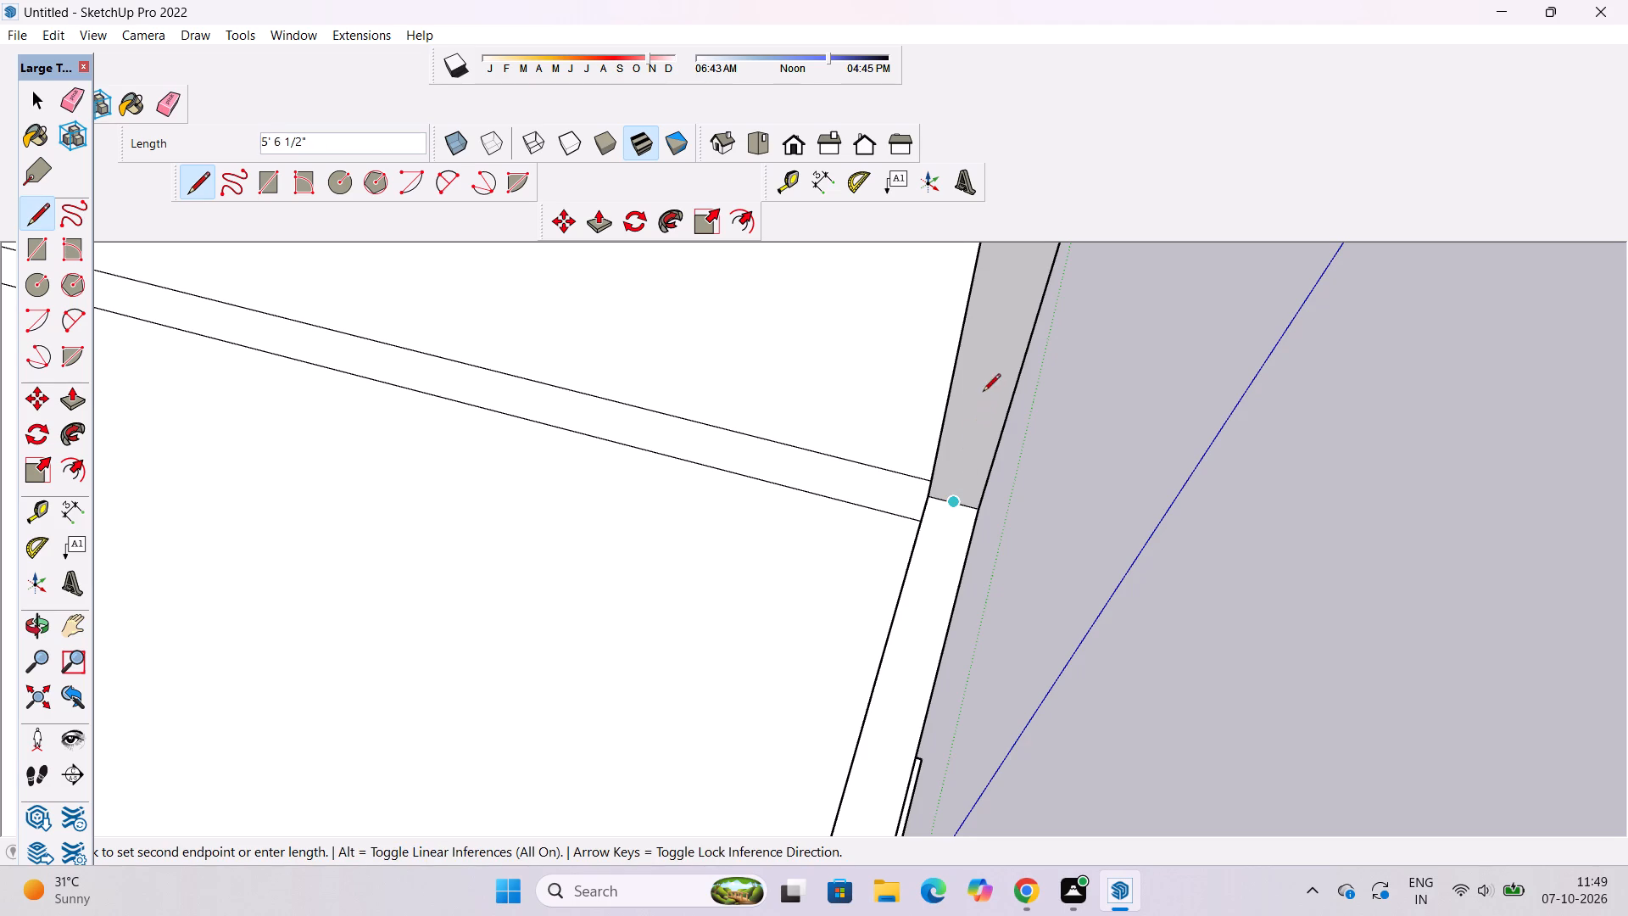
pyautogui.scroll(-2, 983, 390)
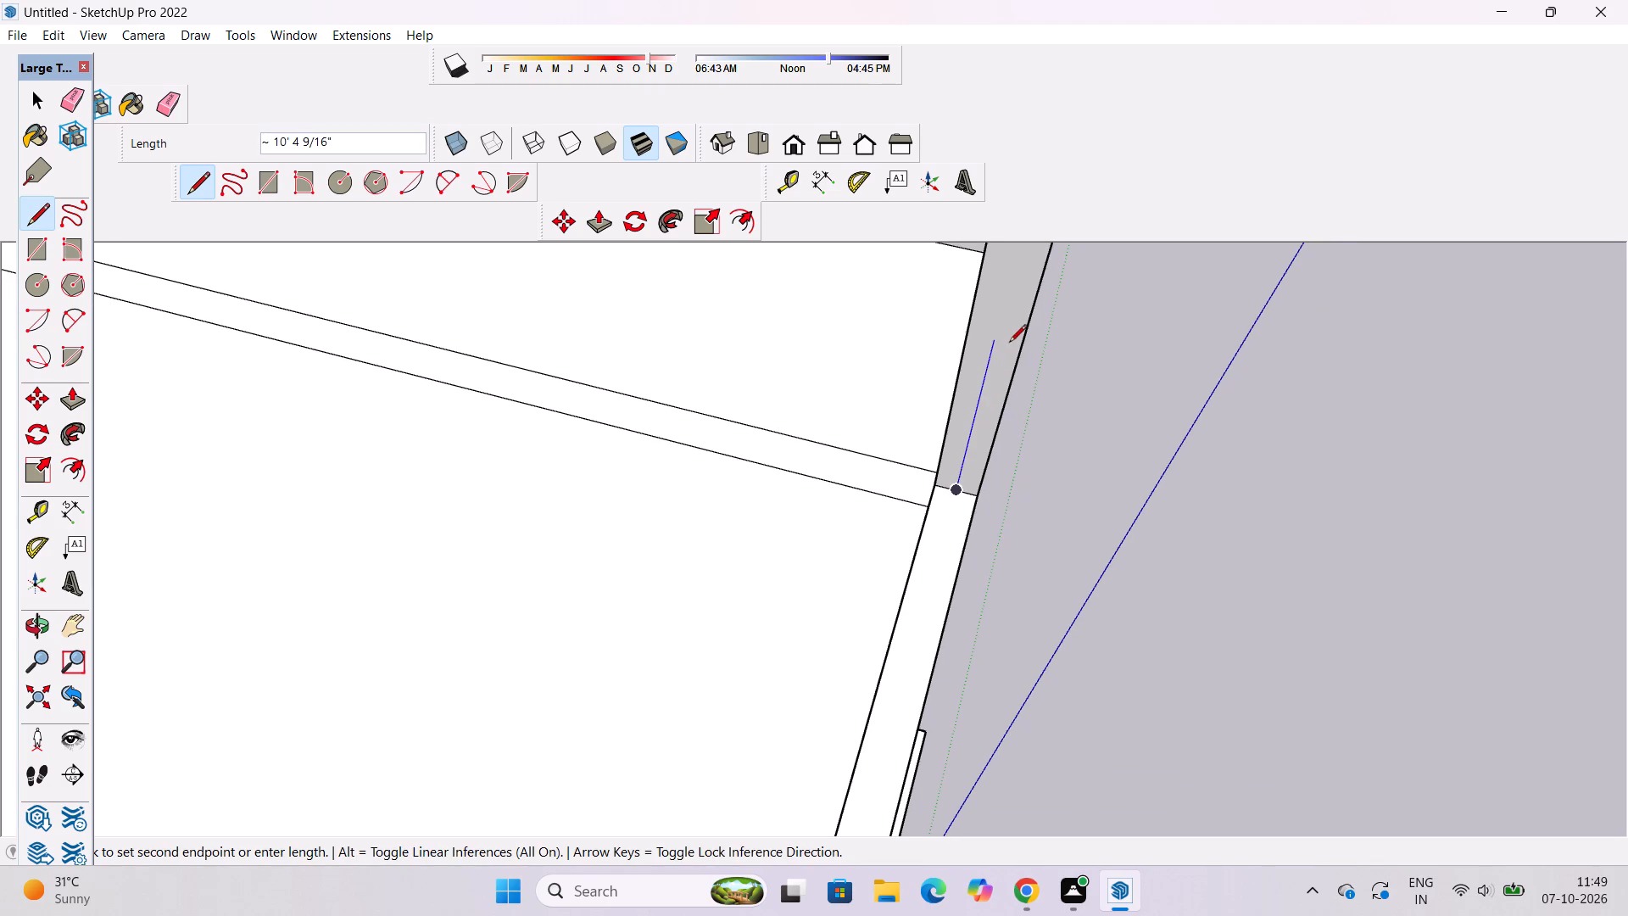
pyautogui.press('o')
pyautogui.moveTo(1184, 584); pyautogui.dragTo(895, 532)
pyautogui.scroll(-4, 895, 533)
pyautogui.keyDown('shift'); pyautogui.moveTo(898, 533); pyautogui.dragTo(1190, 818); pyautogui.keyUp('shift')
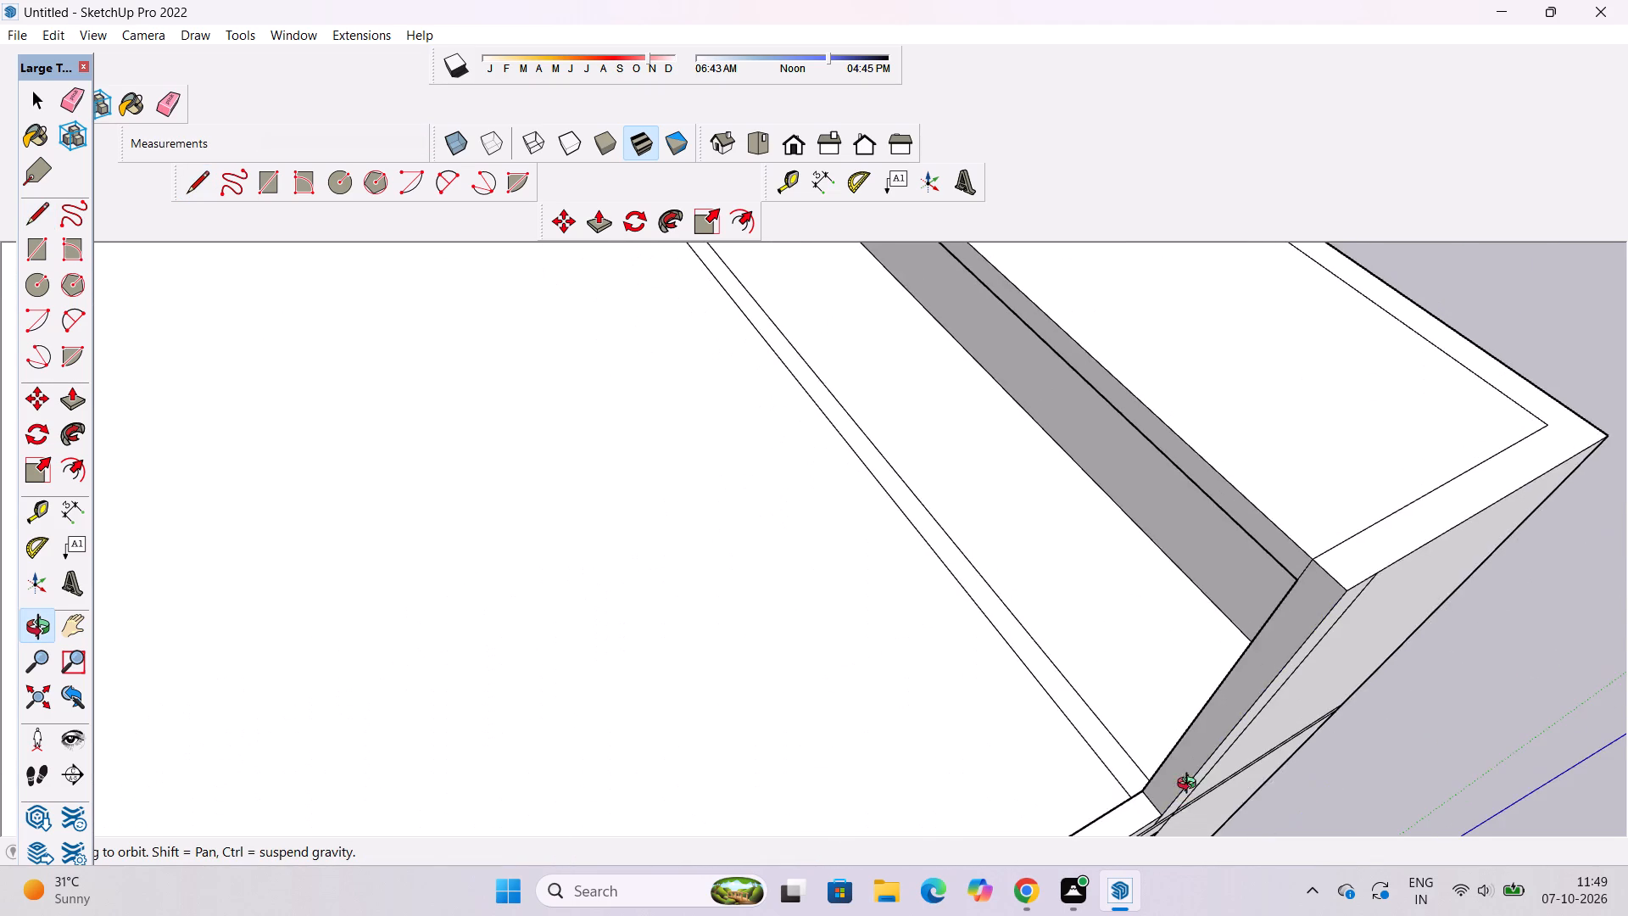
pyautogui.moveTo(1190, 785); pyautogui.dragTo(1170, 651)
pyautogui.keyDown('shift'); pyautogui.moveTo(1185, 741); pyautogui.dragTo(1034, 587); pyautogui.keyUp('shift')
pyautogui.keyDown('shift'); pyautogui.scroll(-3, 1028, 578); pyautogui.keyUp('shift')
pyautogui.keyDown('shift'); pyautogui.moveTo(1023, 578); pyautogui.dragTo(1034, 602); pyautogui.keyUp('shift')
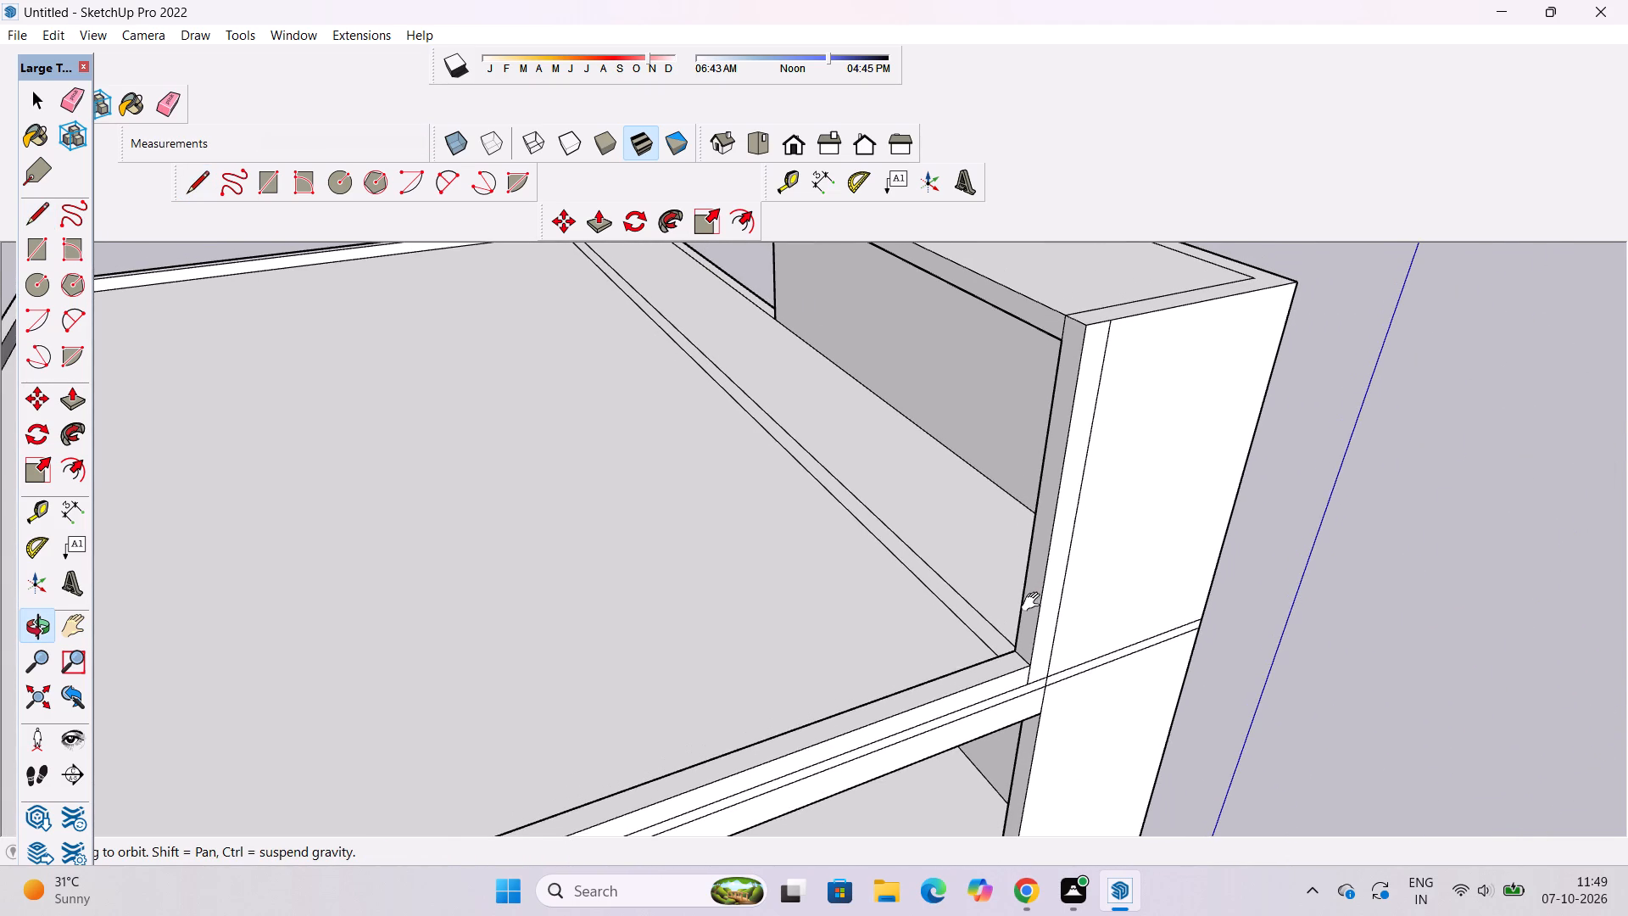
pyautogui.press('l')
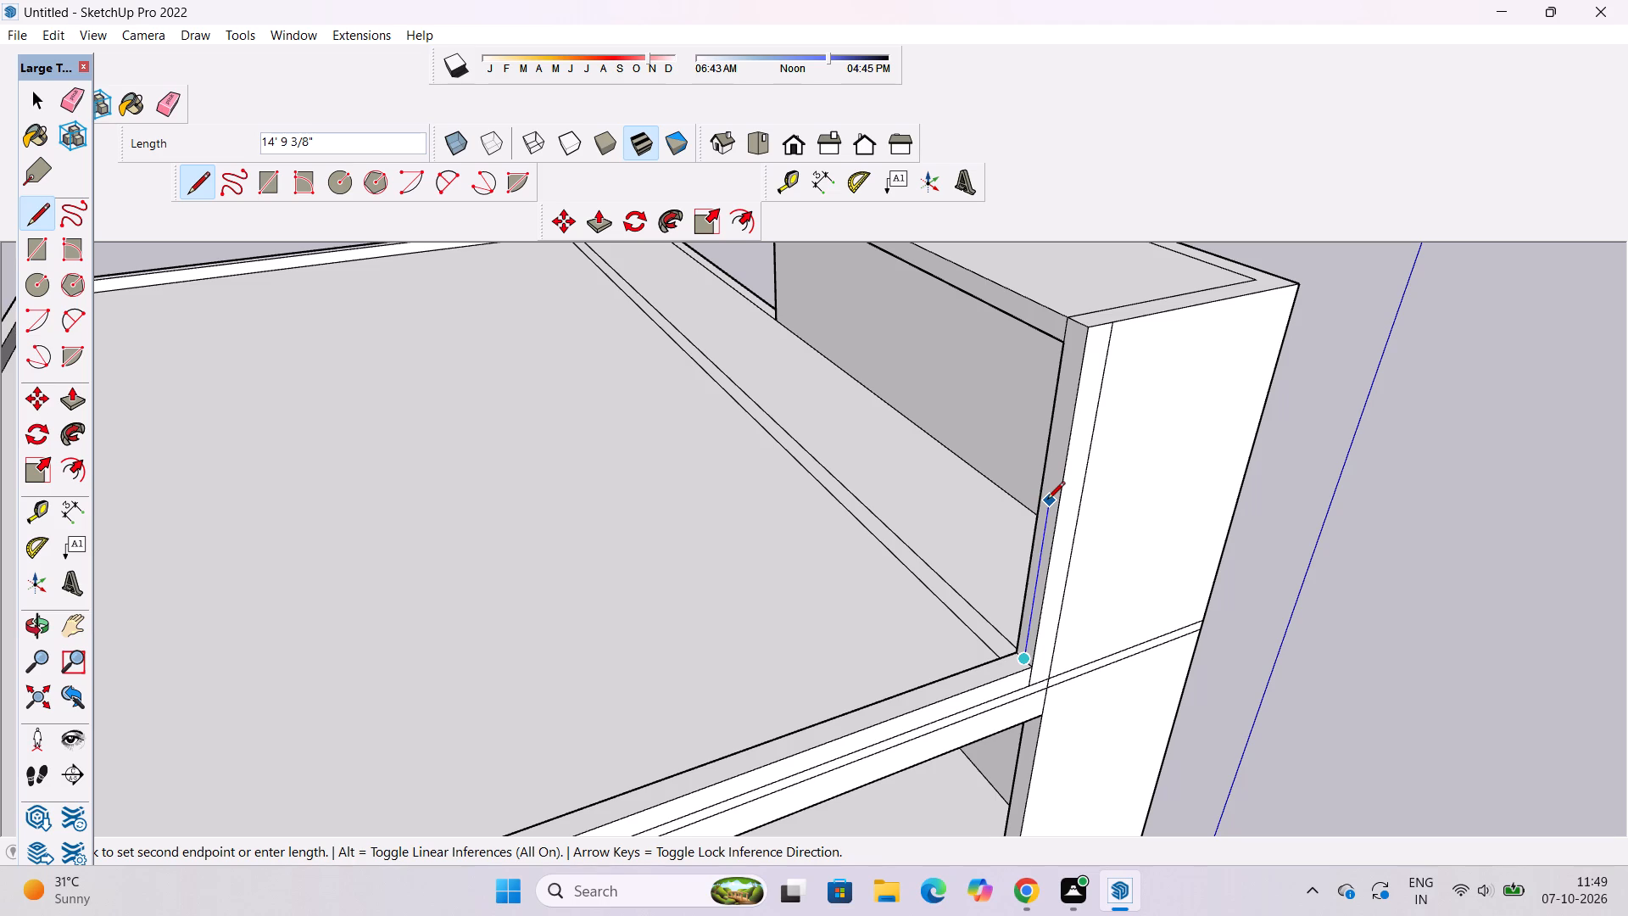
pyautogui.write("14'")
pyautogui.press('Return')
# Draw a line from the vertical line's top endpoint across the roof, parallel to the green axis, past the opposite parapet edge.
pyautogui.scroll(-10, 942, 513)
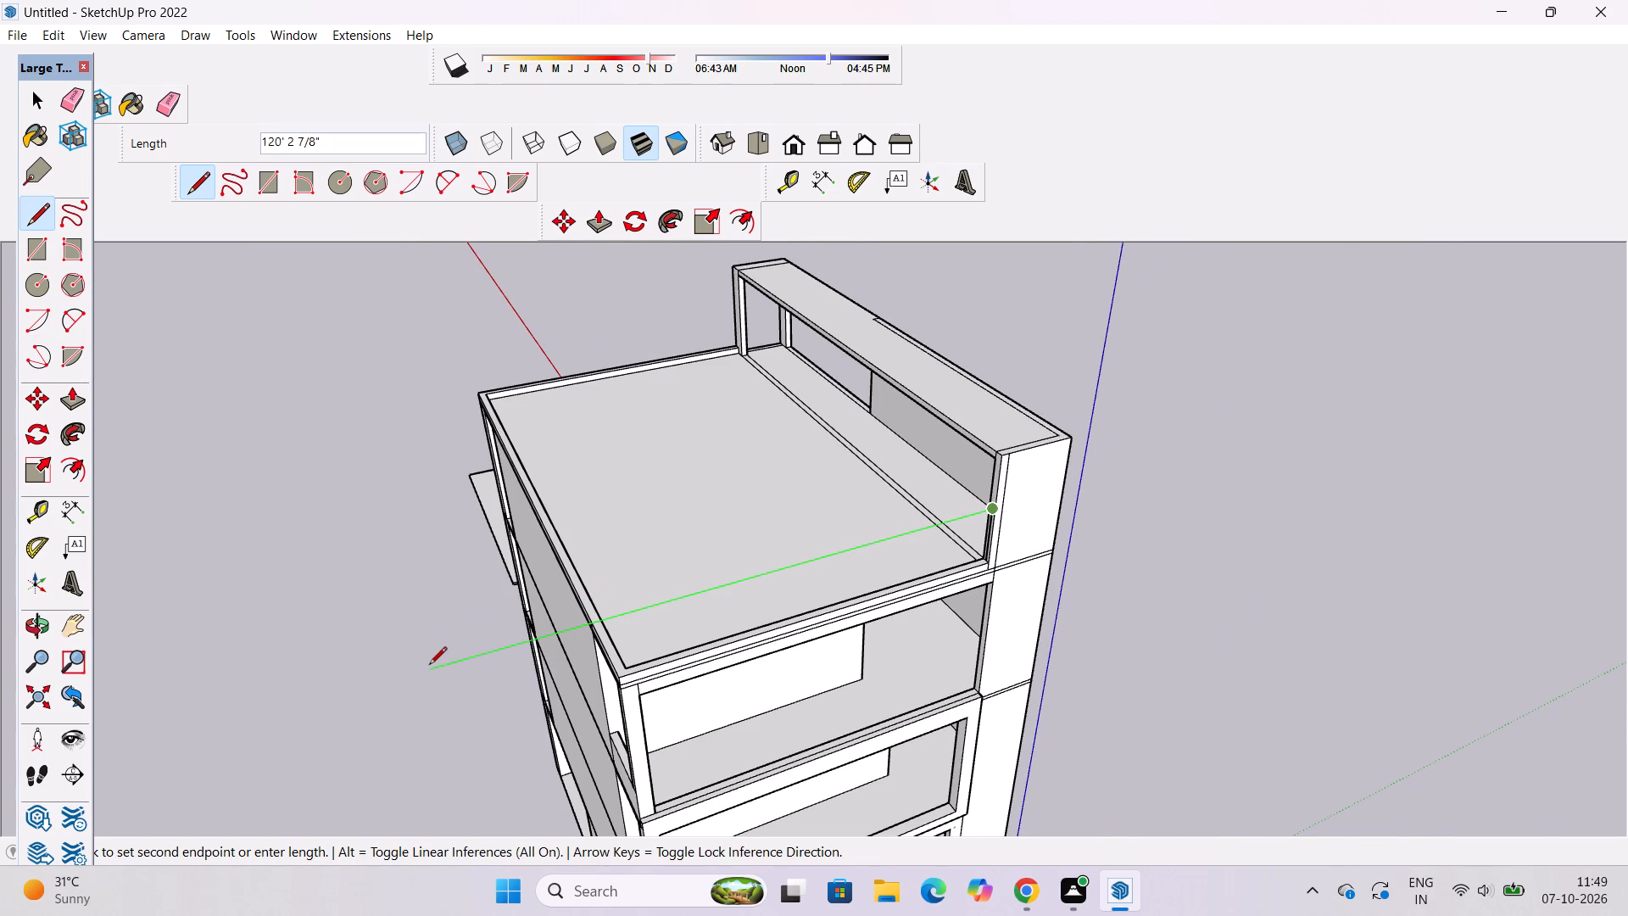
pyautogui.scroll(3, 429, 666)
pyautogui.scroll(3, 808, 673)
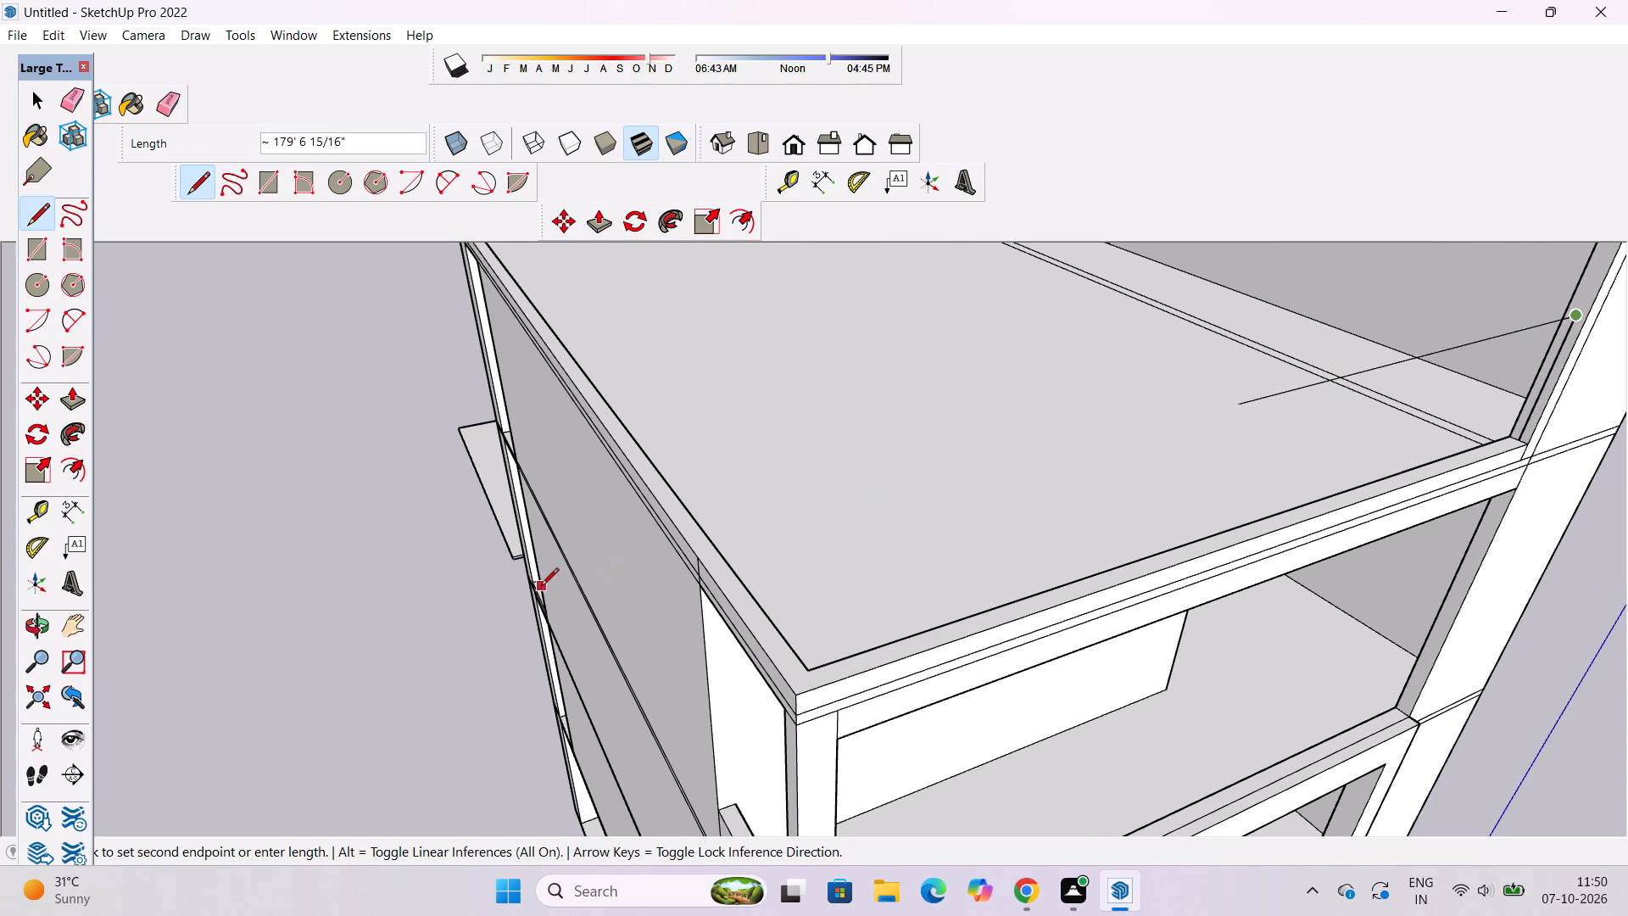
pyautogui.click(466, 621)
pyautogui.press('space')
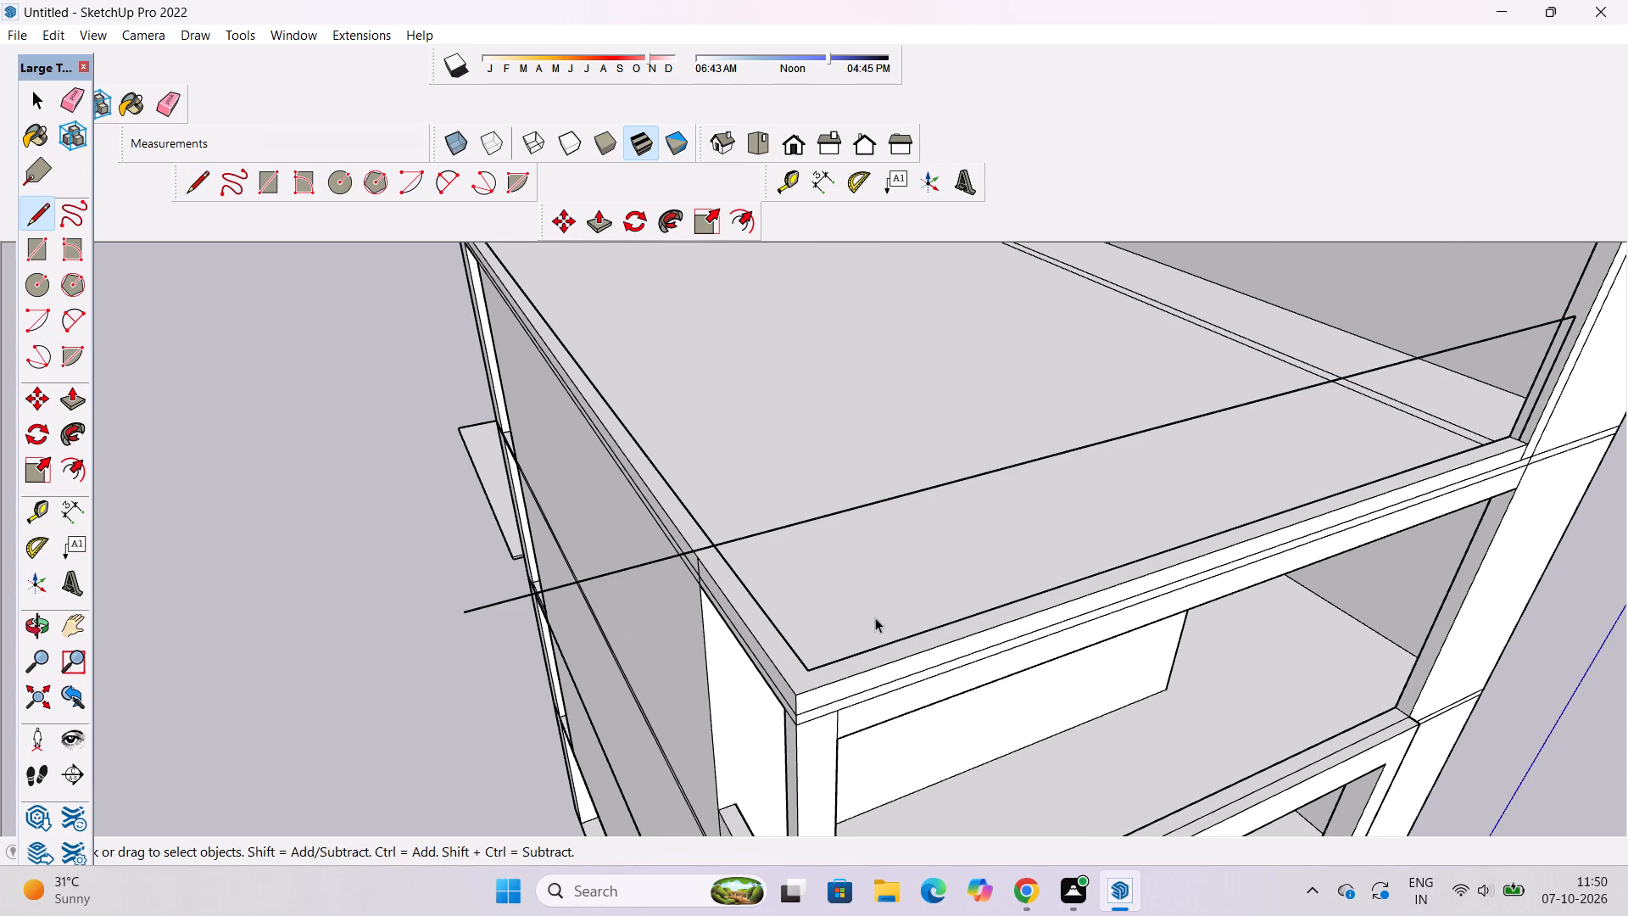
# Draw short lines across the parapet top from the inner corners to the outer edges at both ends of the side opposite the roof beam.
pyautogui.press('l')
pyautogui.scroll(10, 825, 667)
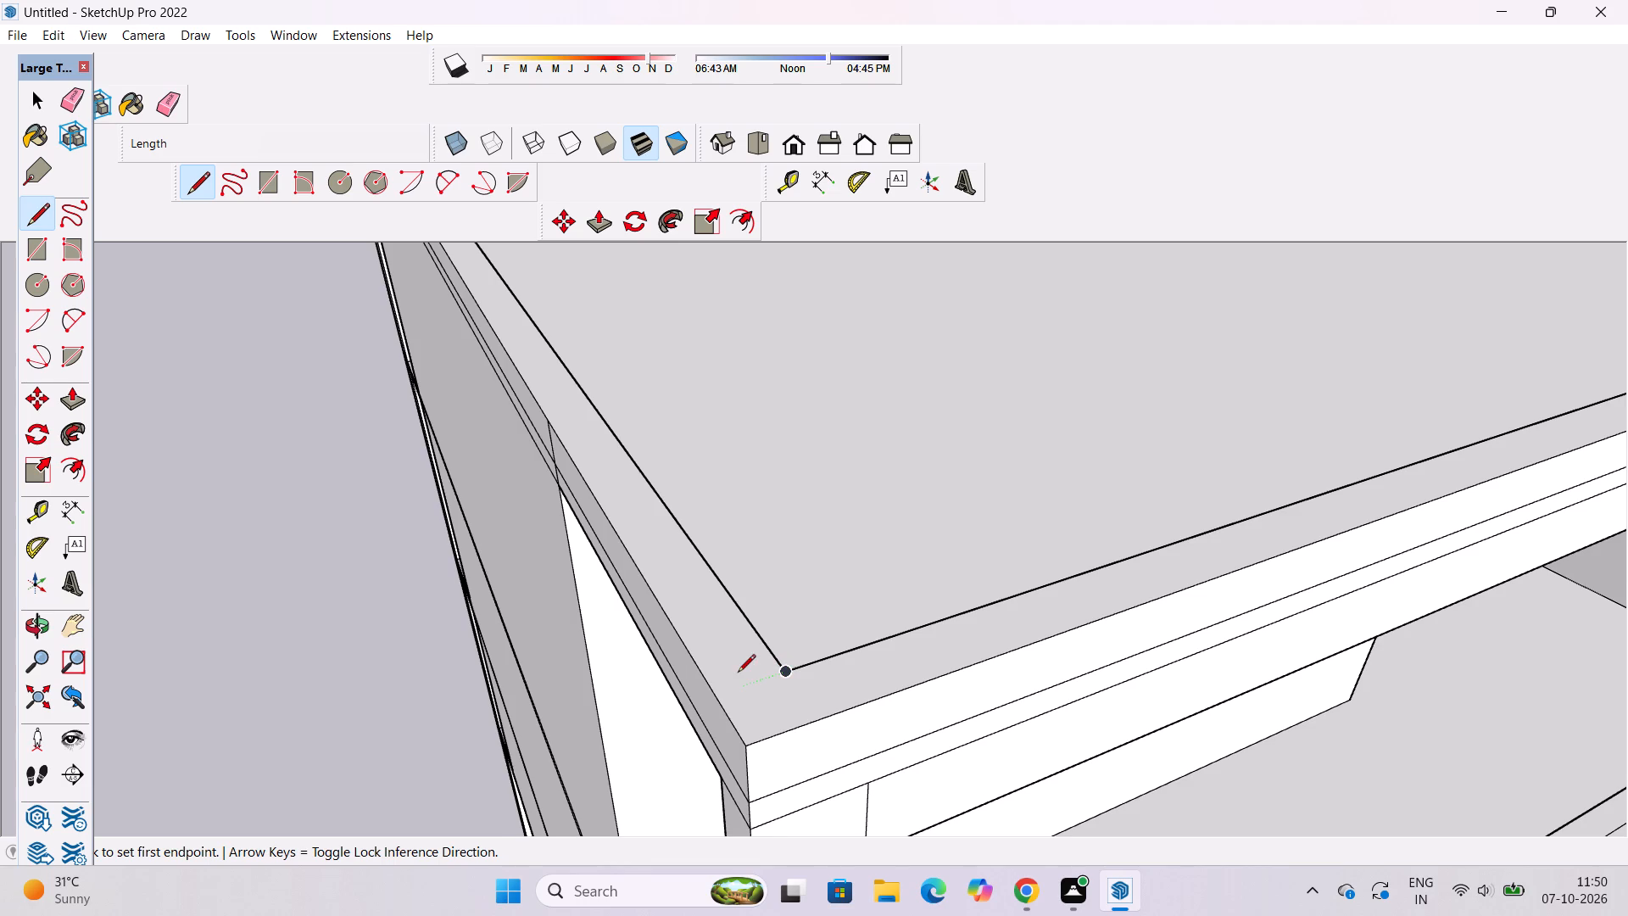
pyautogui.scroll(-6, 738, 673)
pyautogui.scroll(5, 794, 673)
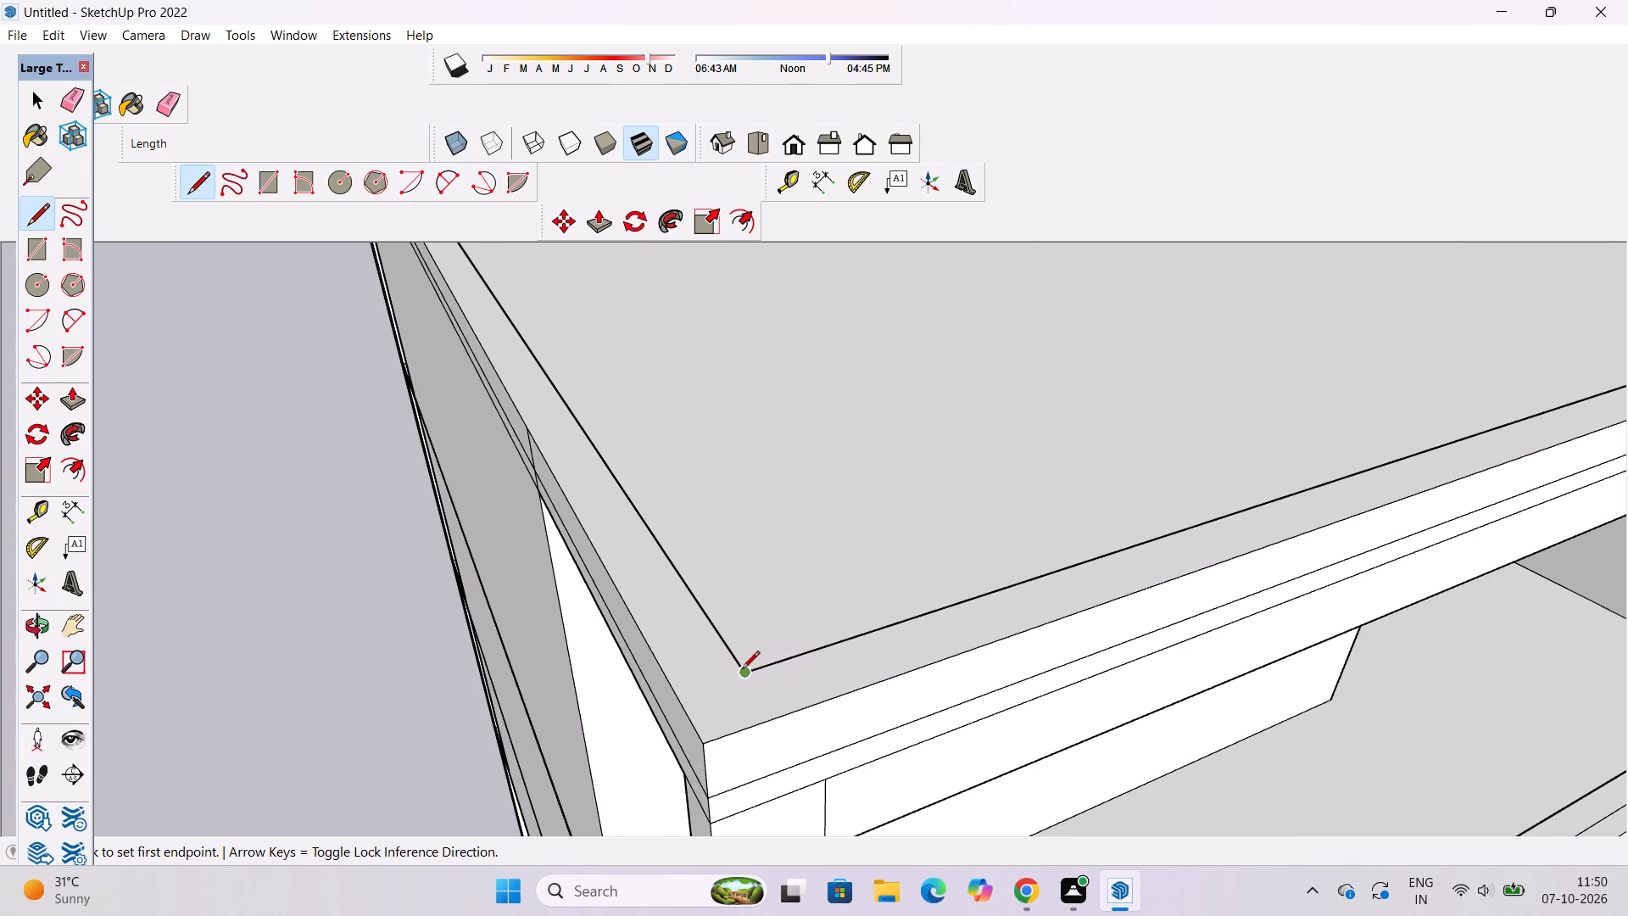
pyautogui.click(743, 679)
pyautogui.click(675, 698)
pyautogui.scroll(-13, 710, 783)
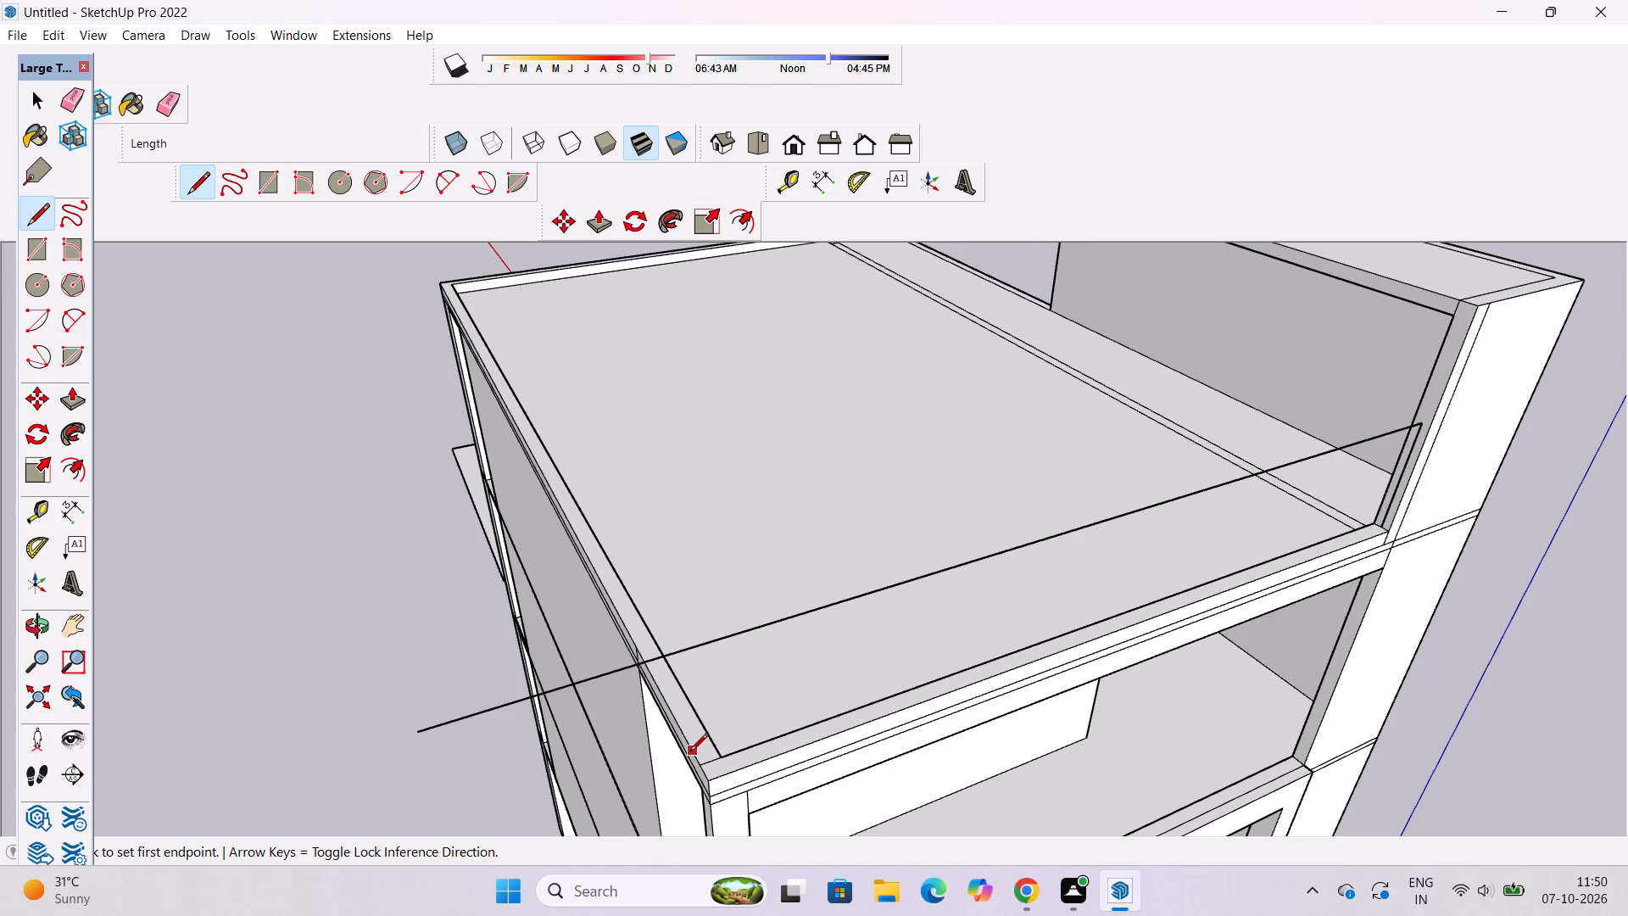
pyautogui.scroll(-4, 682, 762)
pyautogui.scroll(8, 534, 327)
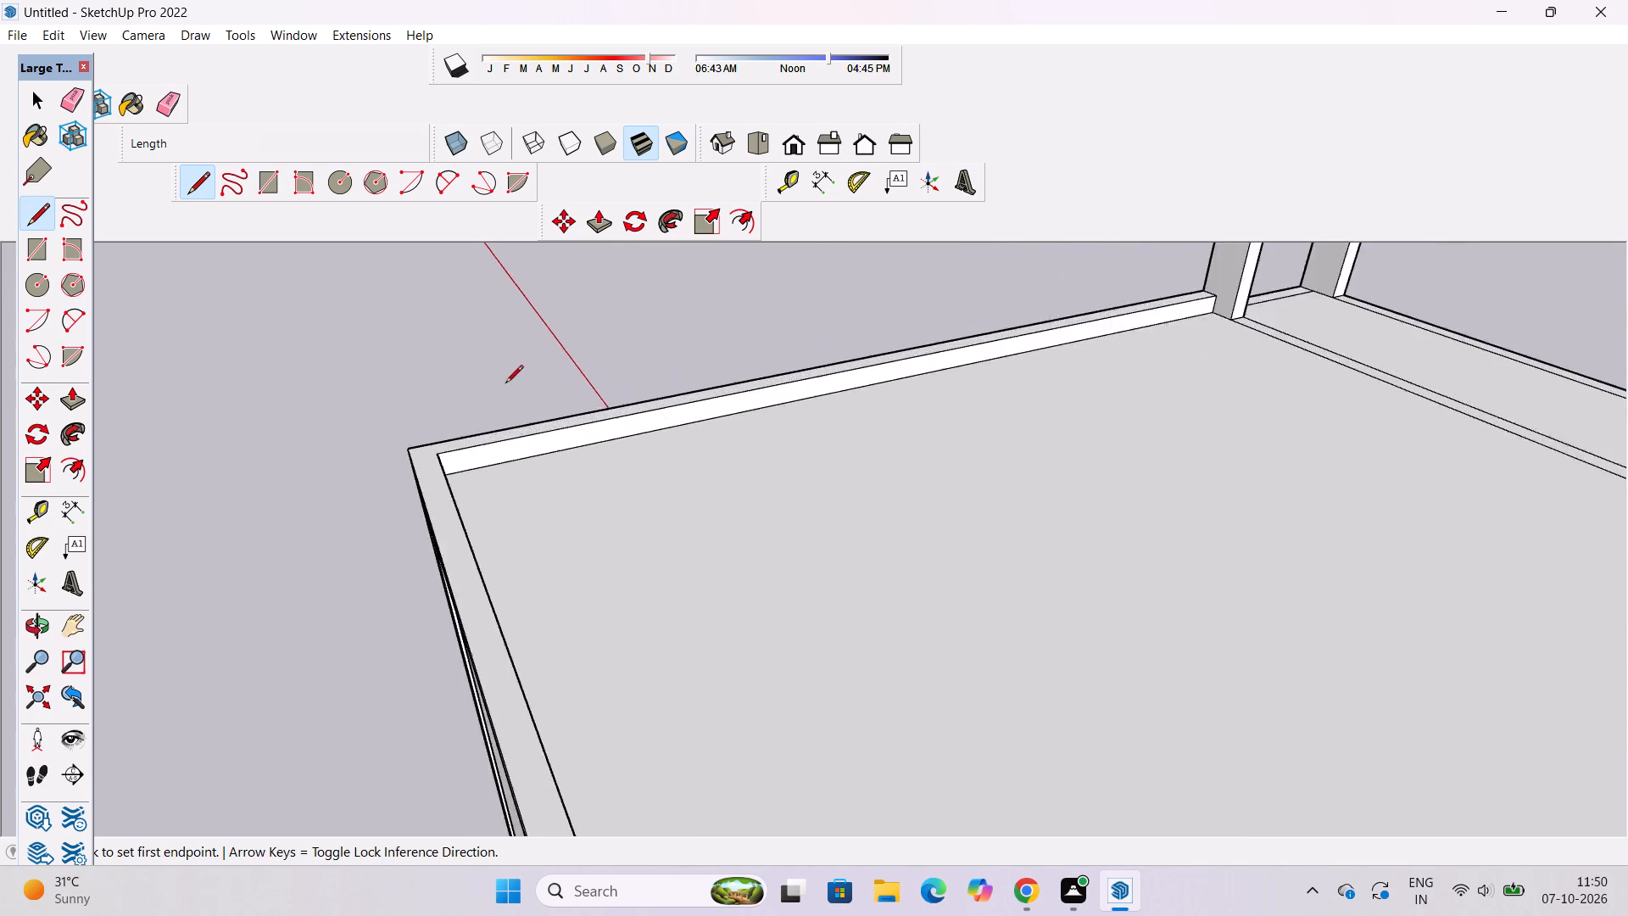
pyautogui.scroll(1, 505, 384)
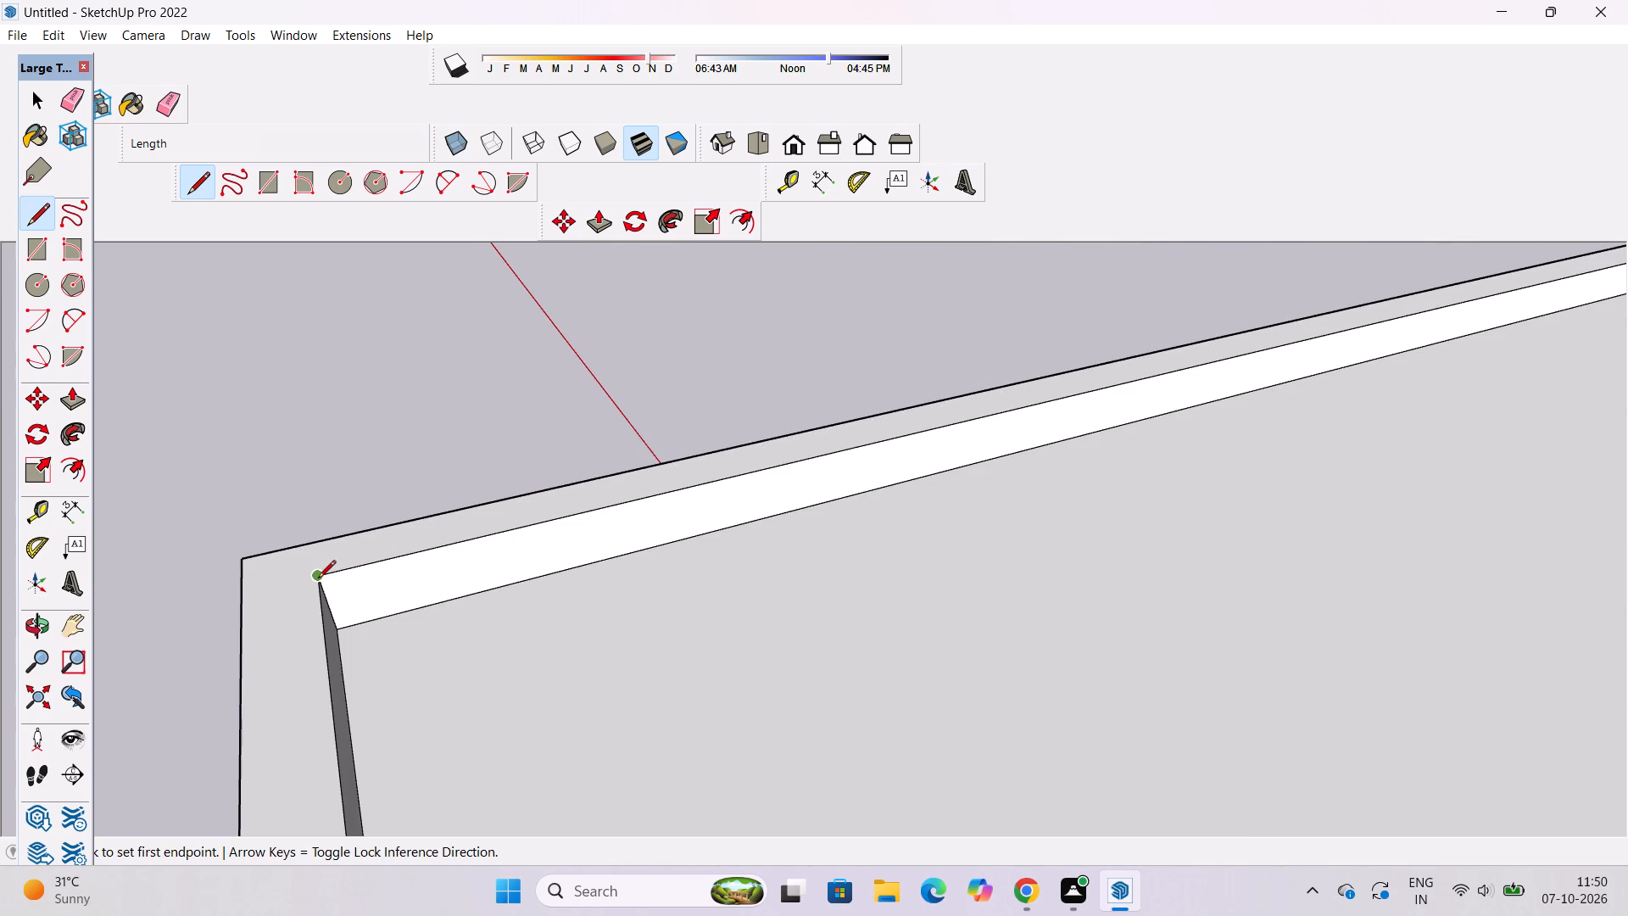
pyautogui.click(318, 579)
pyautogui.click(321, 535)
pyautogui.scroll(-5, 353, 455)
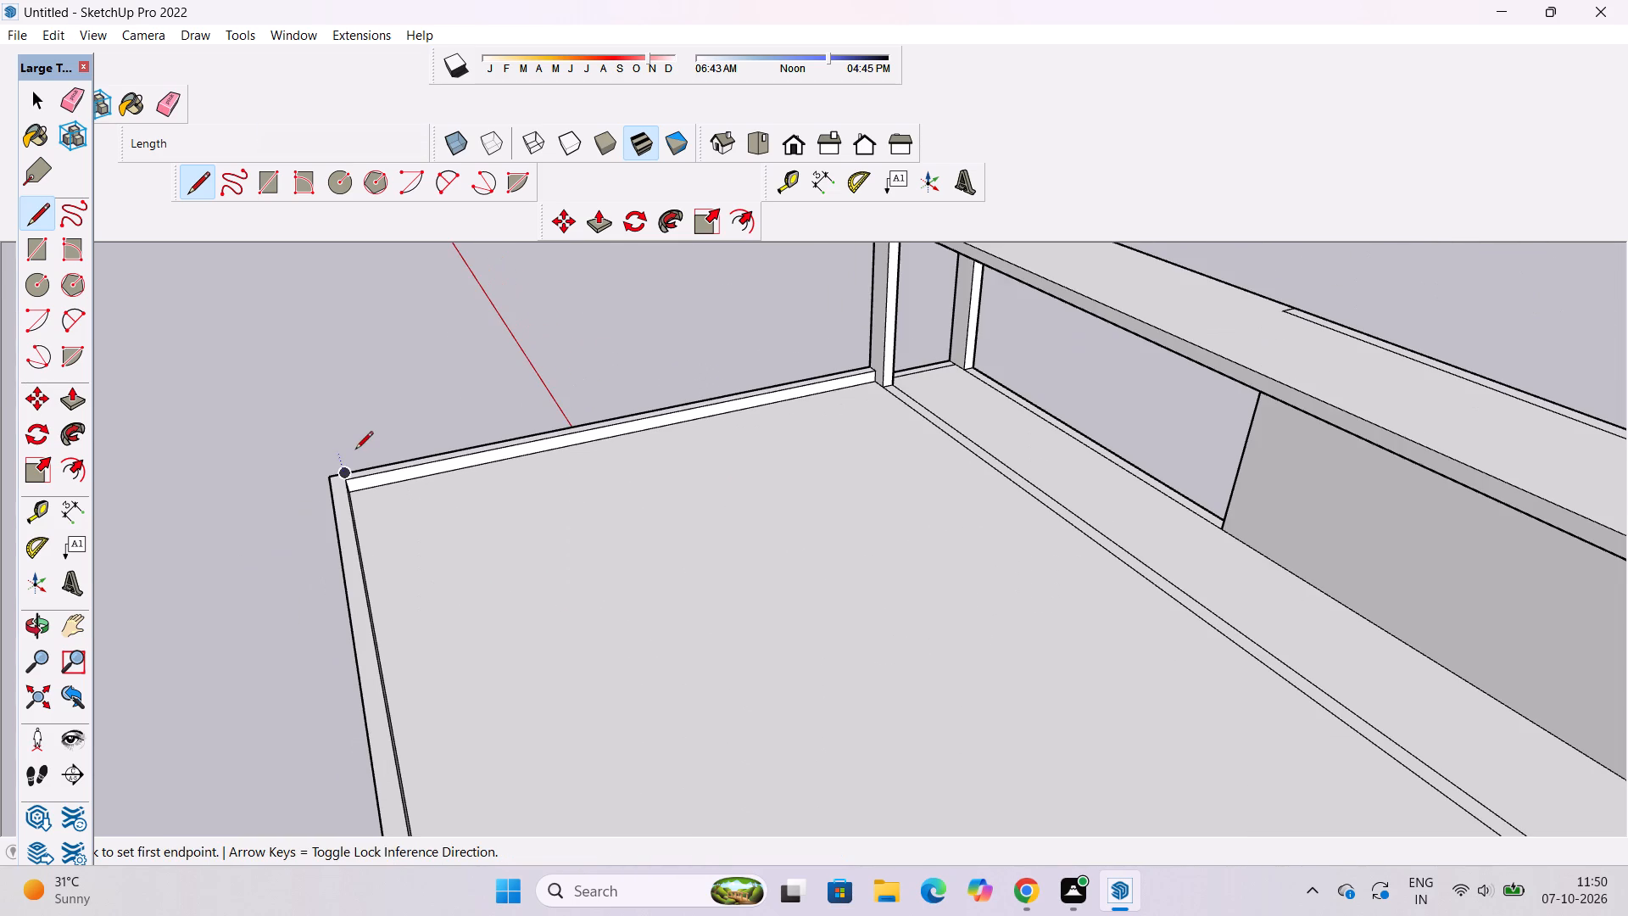
# Push/Pull the separated parapet strip opposite the roof beam up 15' to form a tall side wall.
pyautogui.press('space')
pyautogui.write('o')
pyautogui.moveTo(374, 572); pyautogui.dragTo(496, 486)
pyautogui.scroll(-4, 499, 483)
pyautogui.keyDown('shift'); pyautogui.moveTo(499, 483); pyautogui.dragTo(455, 496); pyautogui.keyUp('shift')
pyautogui.press('p')
pyautogui.click(493, 552)
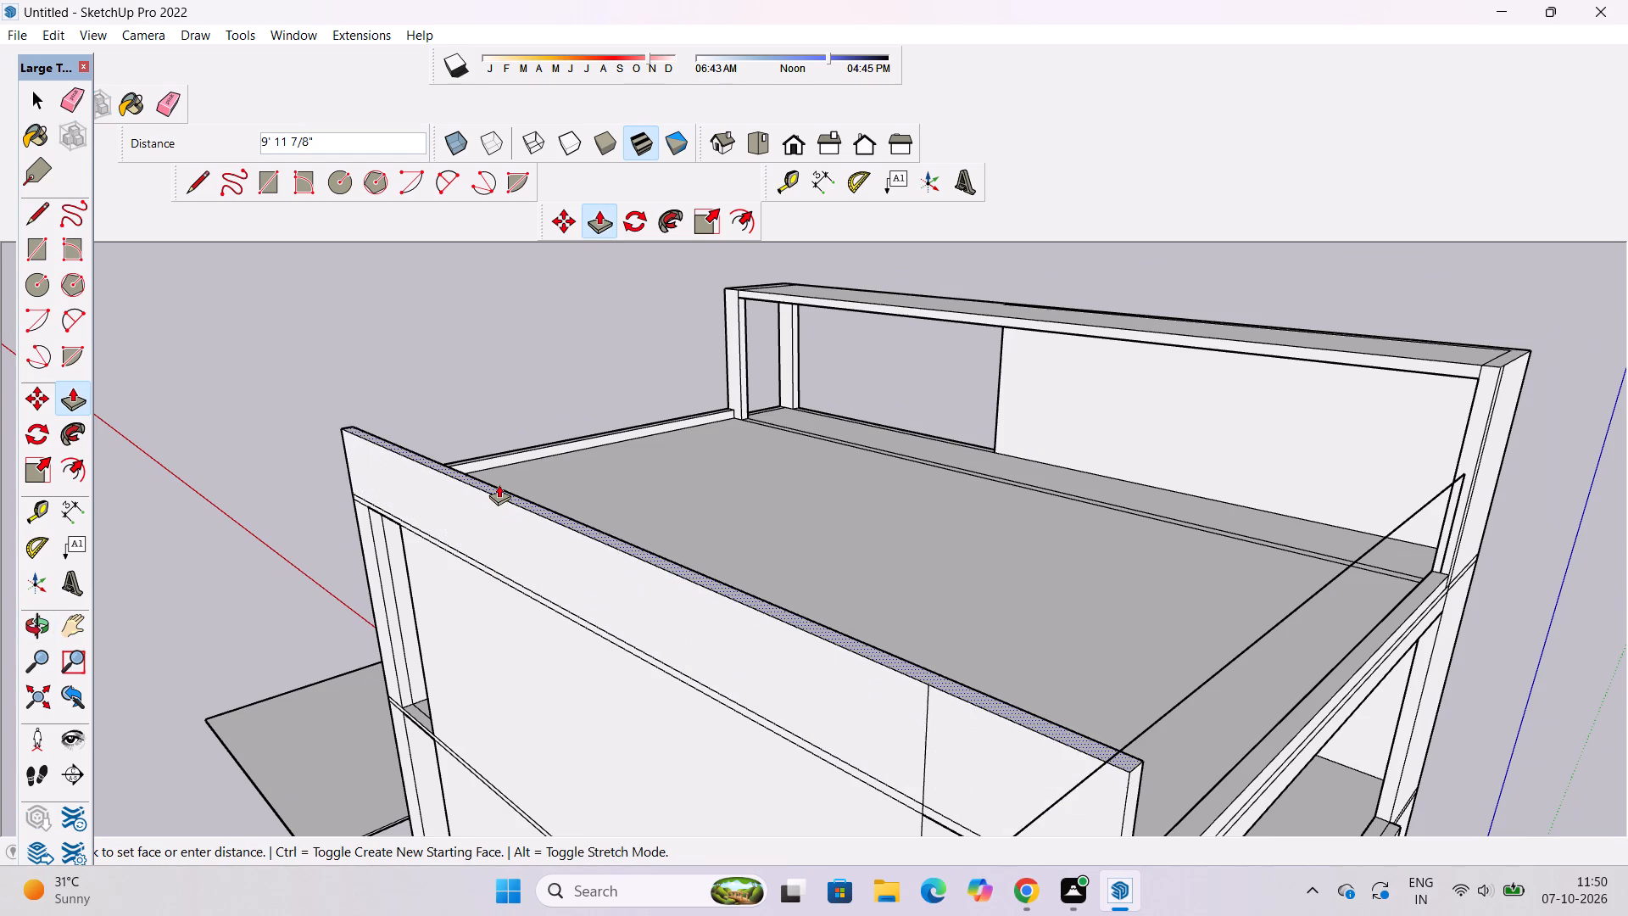
pyautogui.scroll(-4, 493, 475)
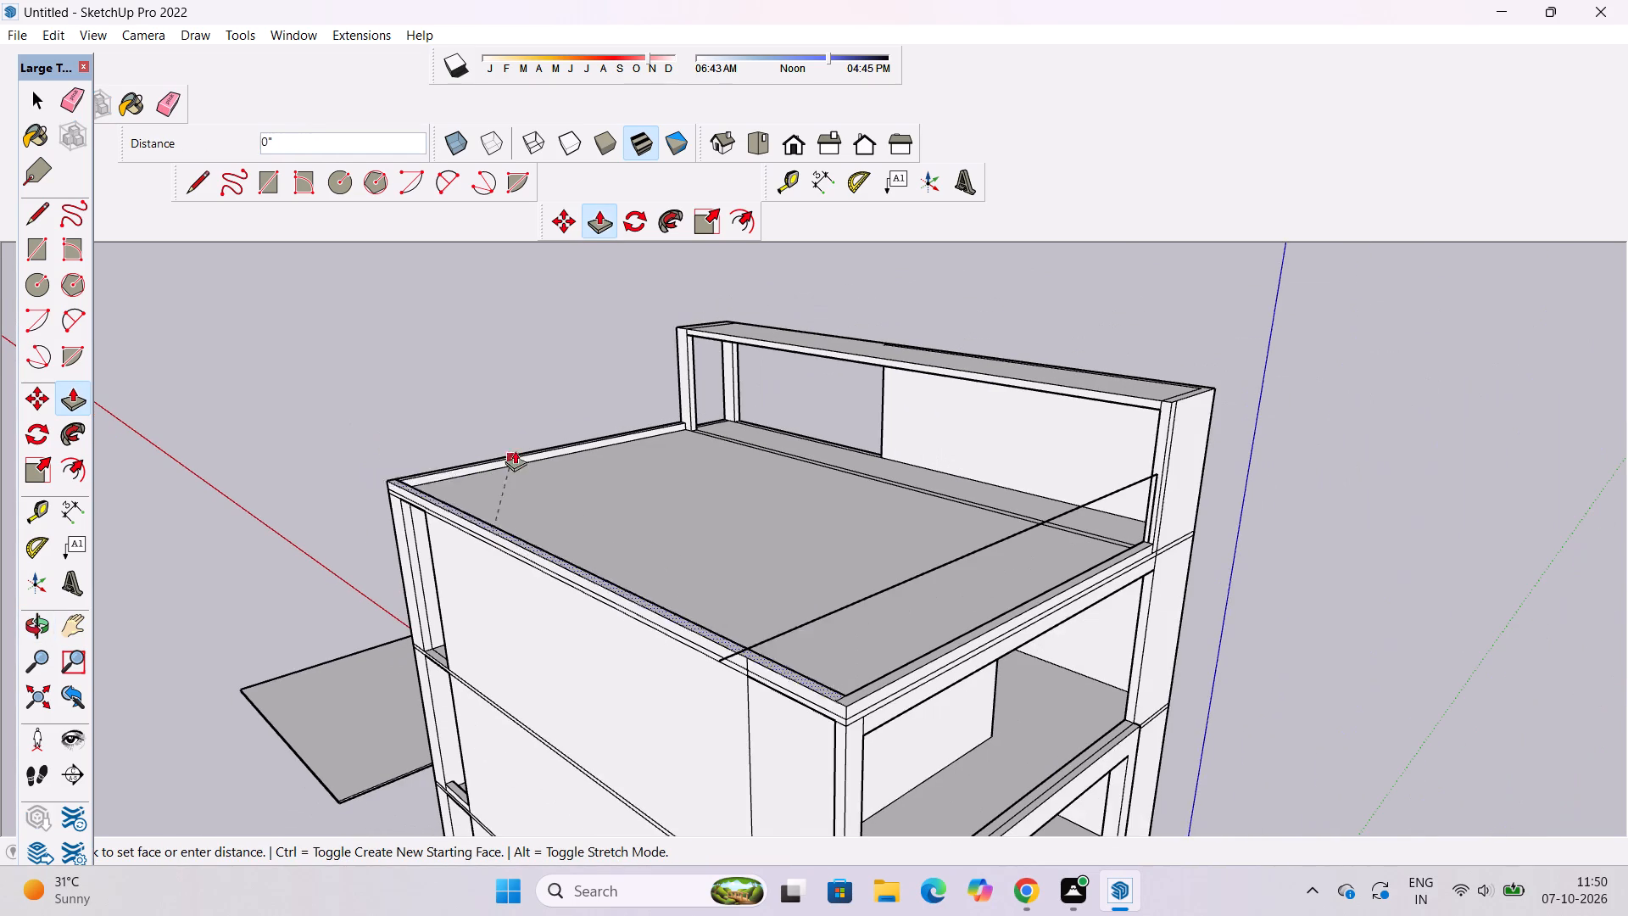
pyautogui.write('15')
pyautogui.press("'")
pyautogui.press('Return')
pyautogui.scroll(-3, 511, 461)
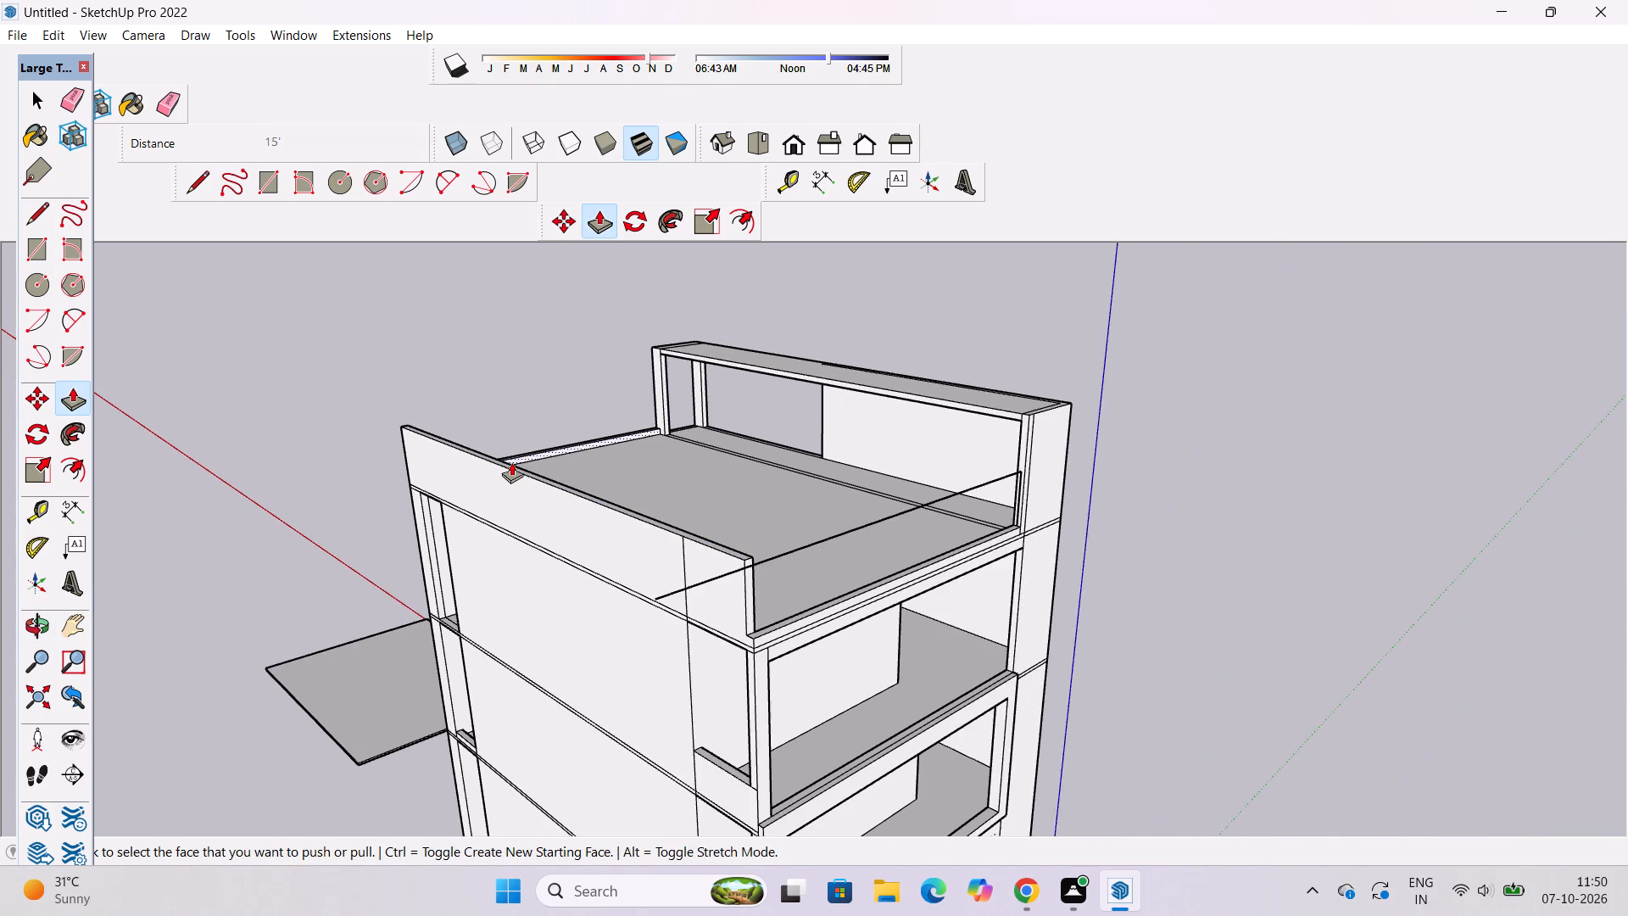
# Examine the raised side wall, its ends and the roof slab from several sides and from above.
pyautogui.scroll(2, 510, 464)
pyautogui.scroll(-3, 509, 464)
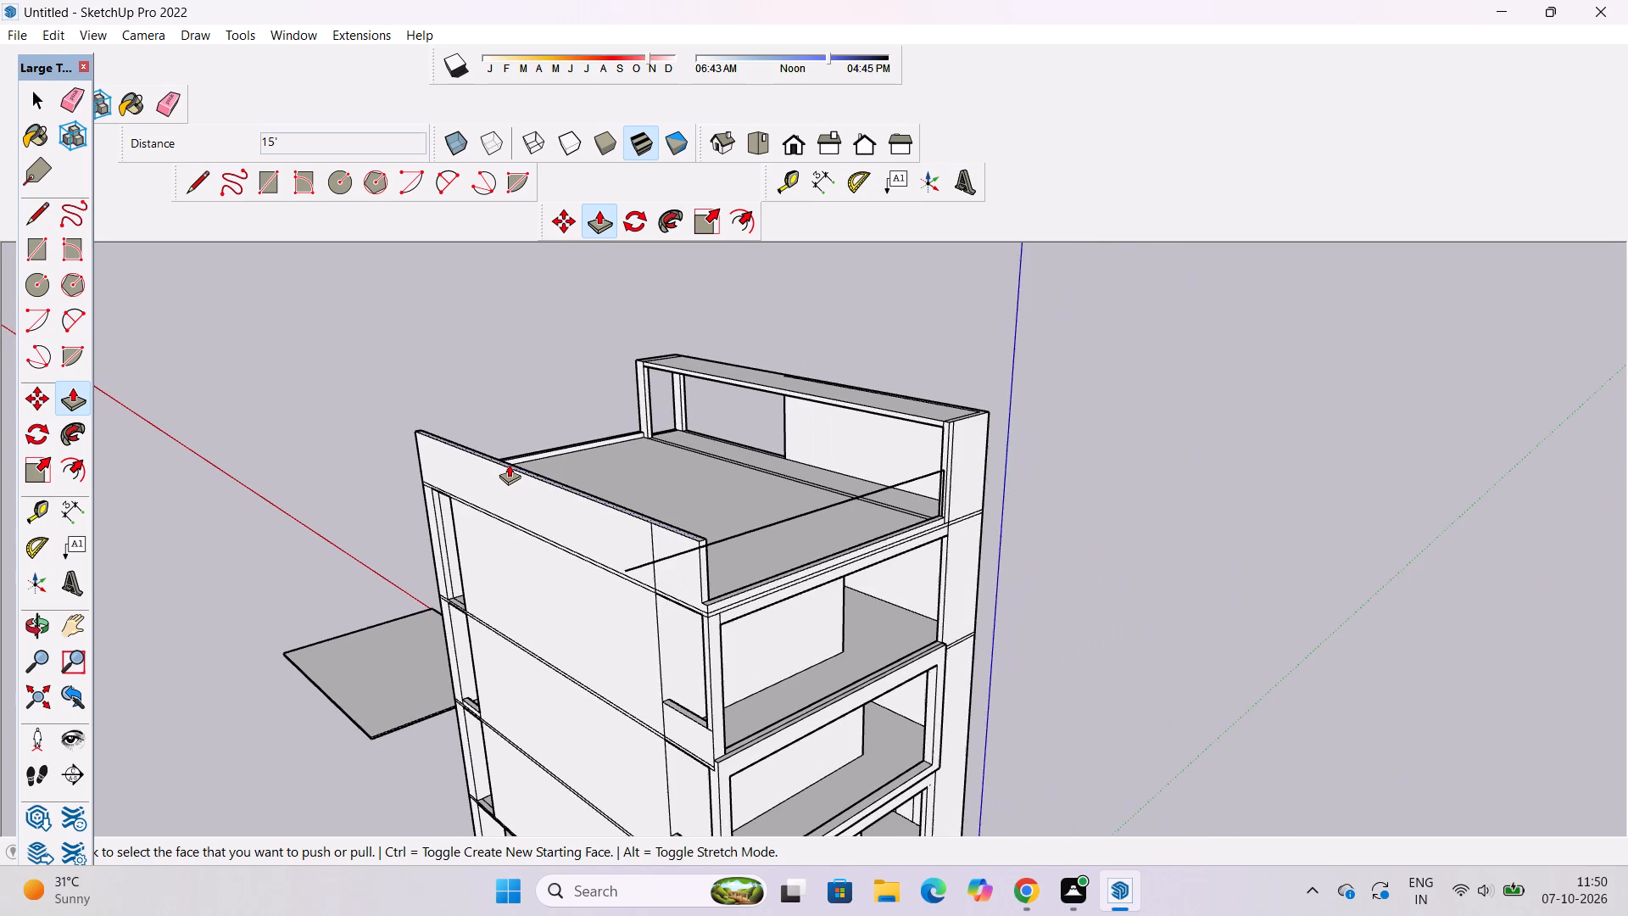
pyautogui.scroll(1, 509, 464)
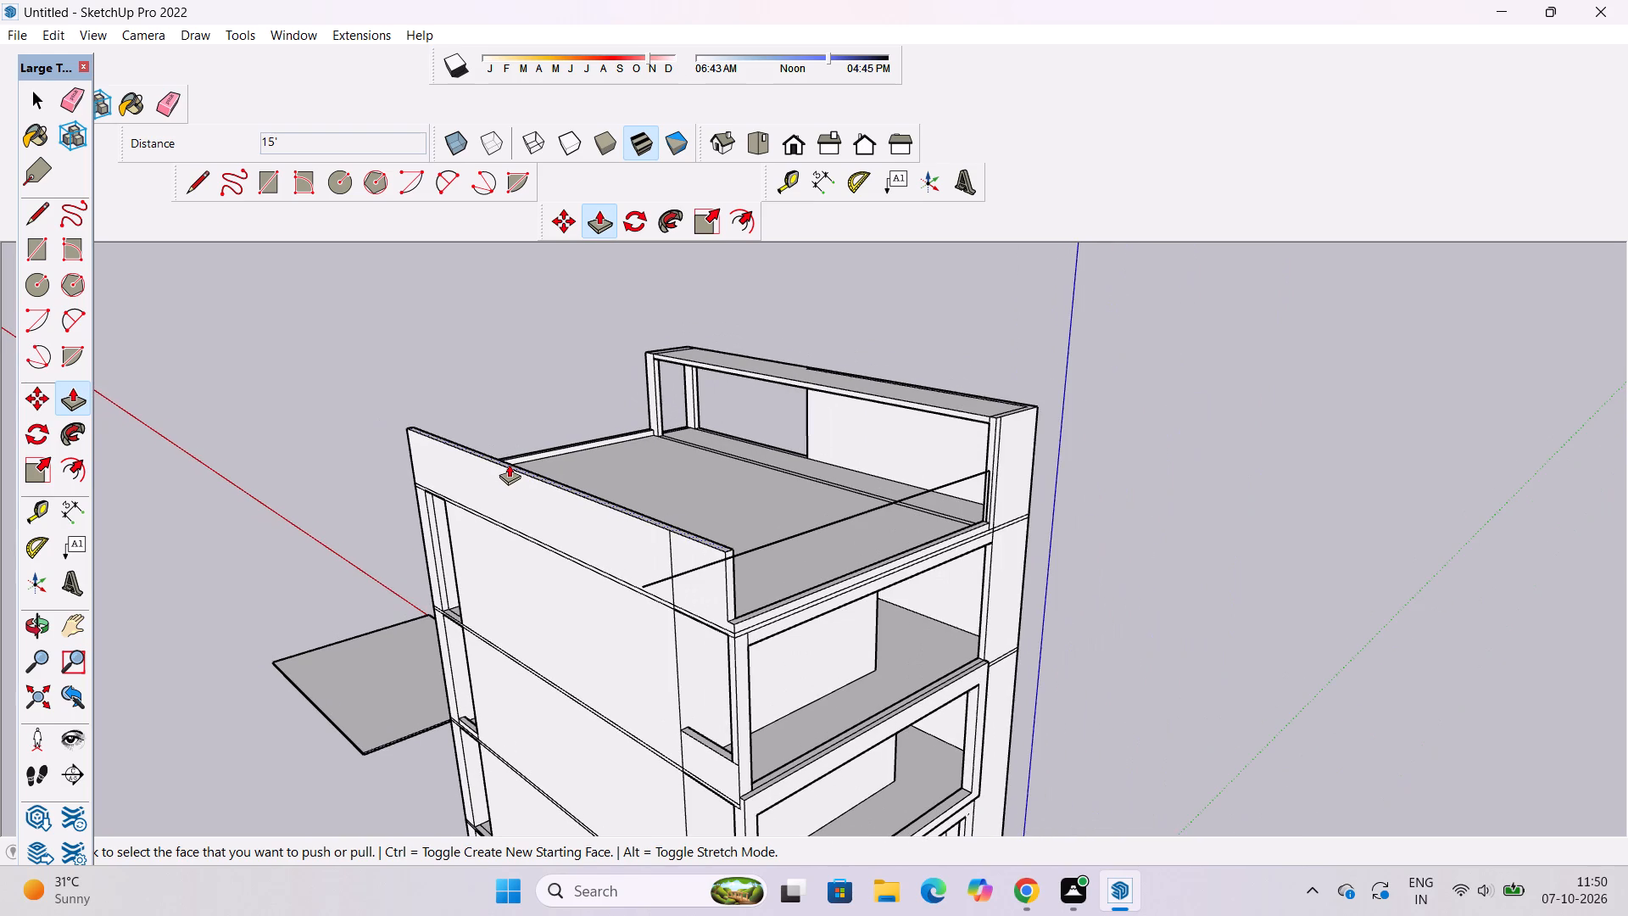
pyautogui.press('space')
pyautogui.write('o')
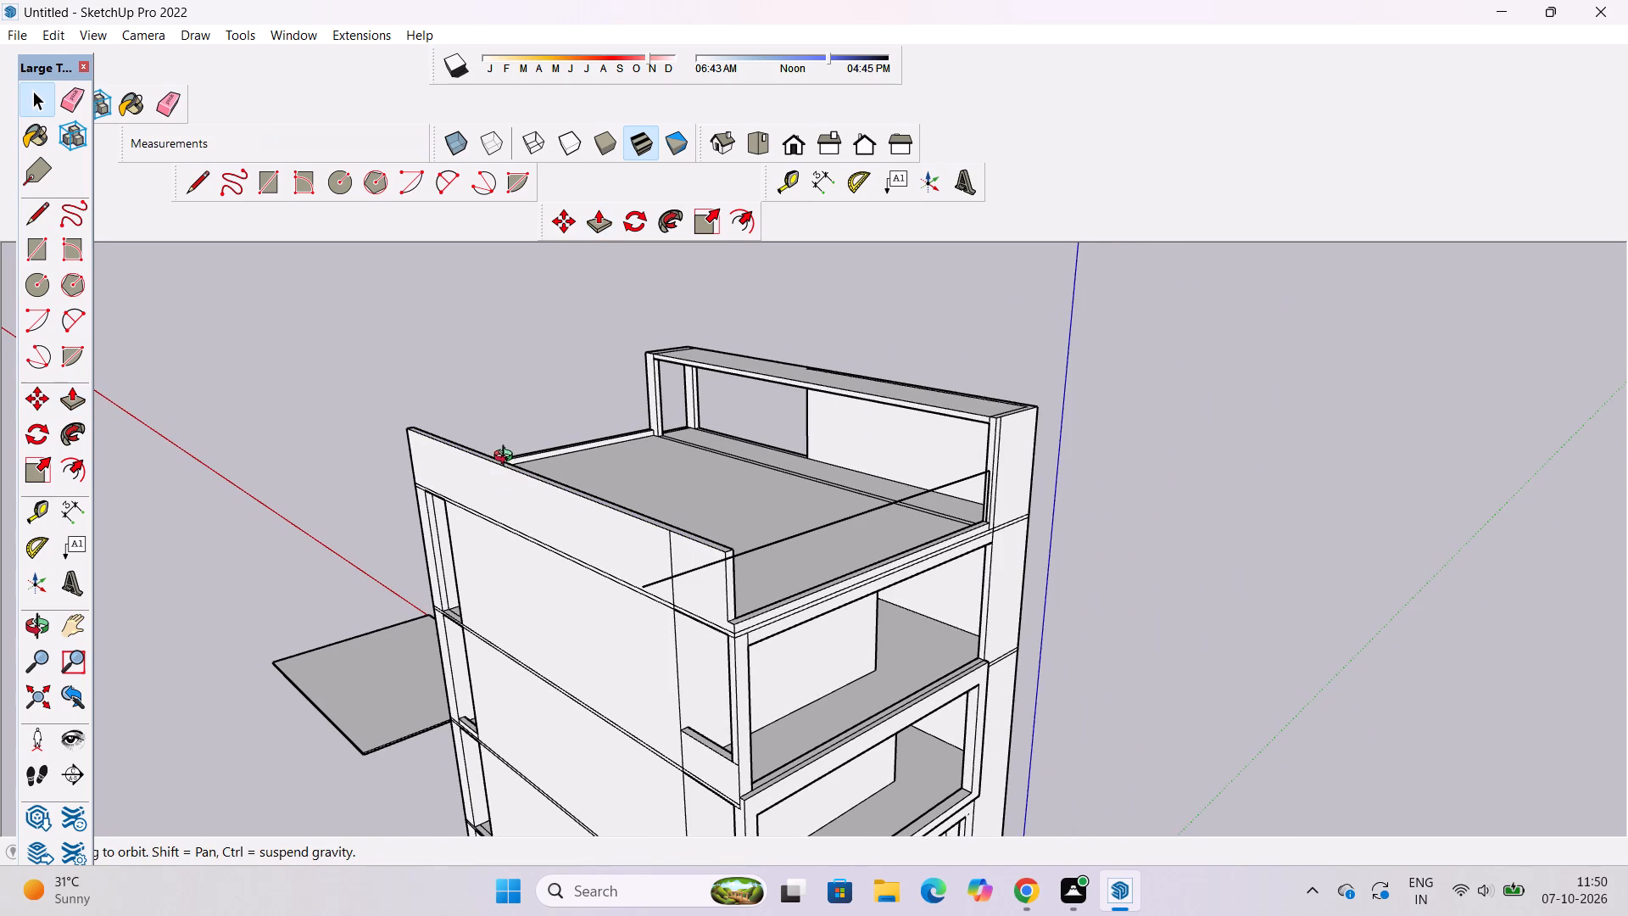
pyautogui.scroll(3, 505, 478)
pyautogui.keyDown('shift'); pyautogui.moveTo(603, 543); pyautogui.dragTo(469, 523); pyautogui.keyUp('shift')
pyautogui.moveTo(747, 573); pyautogui.dragTo(434, 589)
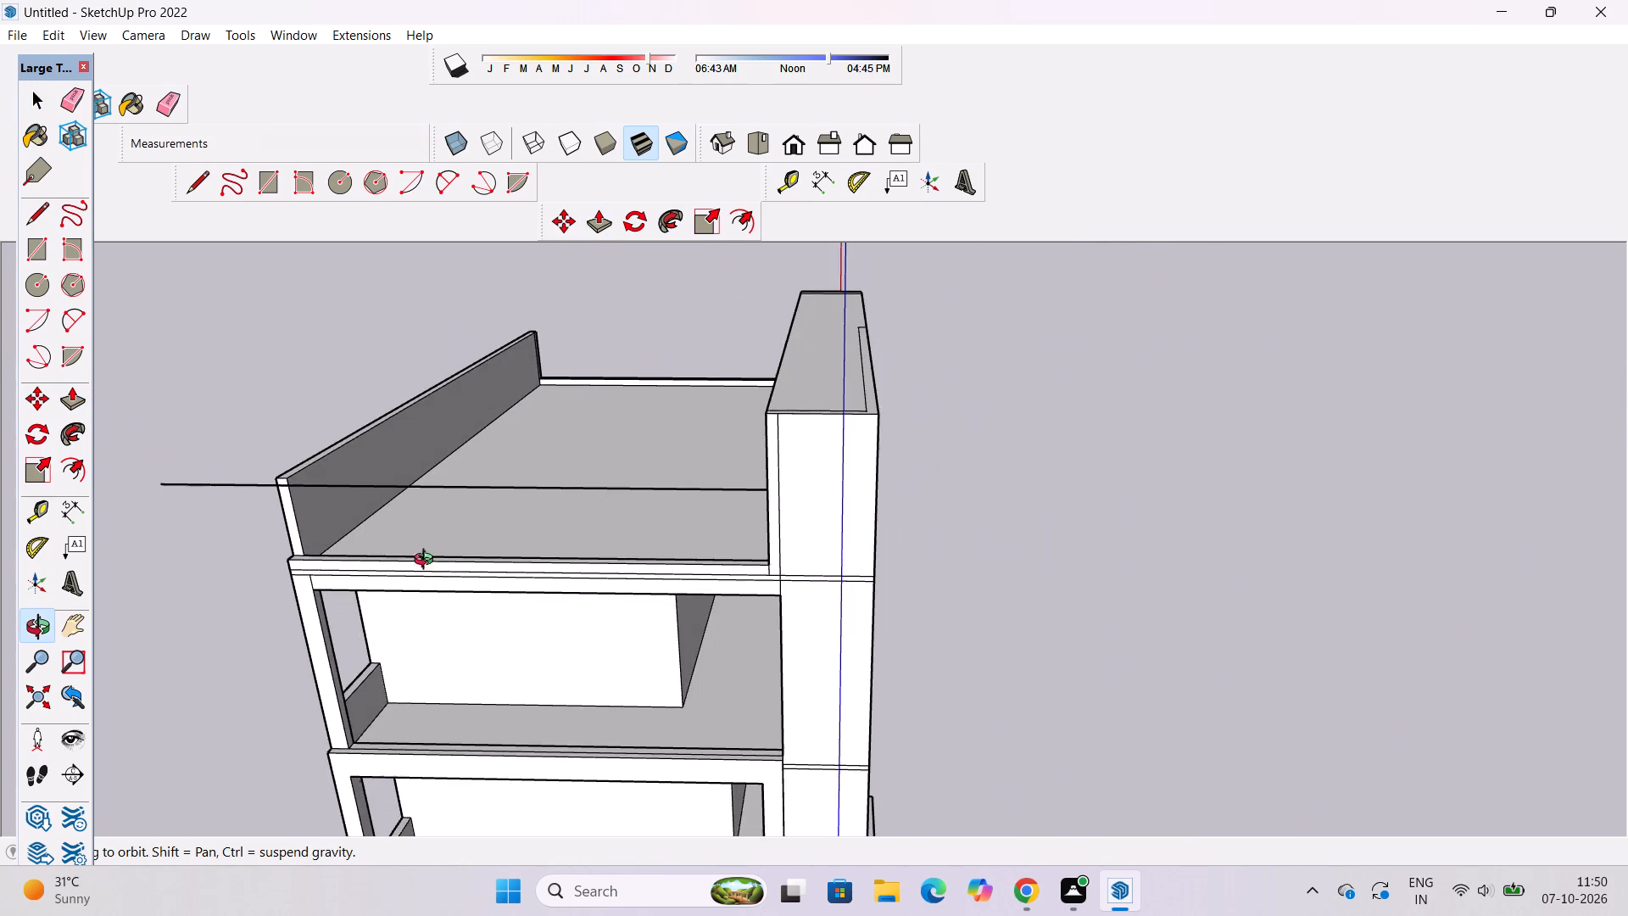
pyautogui.scroll(3, 424, 528)
pyautogui.keyDown('shift'); pyautogui.moveTo(387, 528); pyautogui.dragTo(1023, 537); pyautogui.keyUp('shift')
pyautogui.scroll(-6, 999, 489)
pyautogui.moveTo(460, 543); pyautogui.dragTo(541, 543)
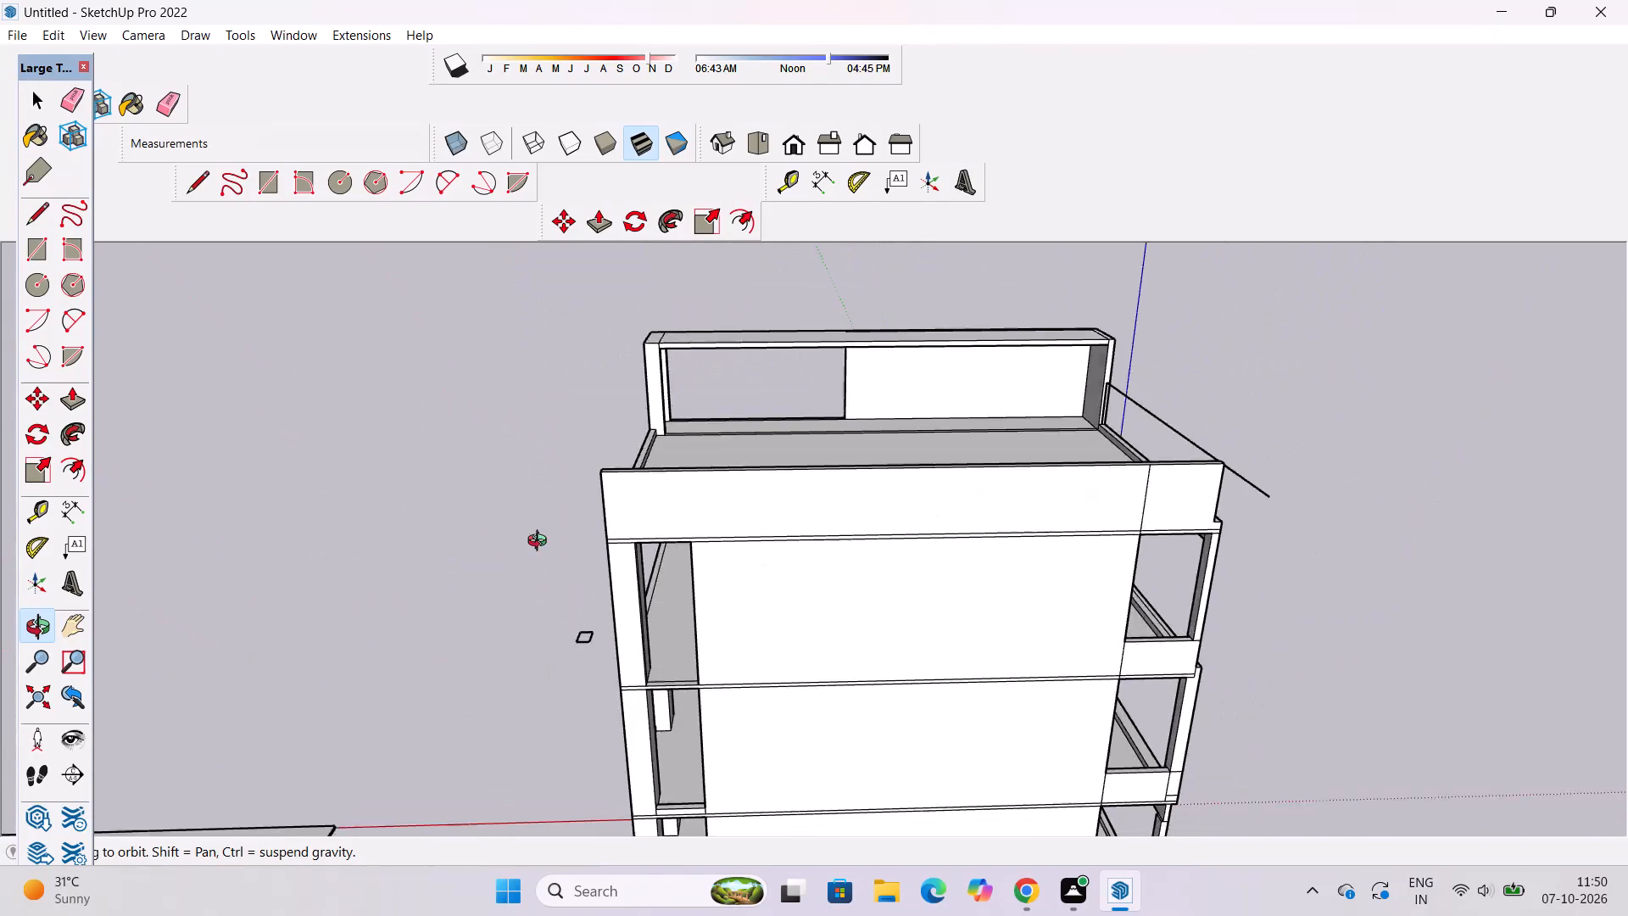
pyautogui.moveTo(541, 543); pyautogui.dragTo(1168, 546)
pyautogui.scroll(4, 1116, 457)
pyautogui.moveTo(1206, 484); pyautogui.dragTo(644, 630)
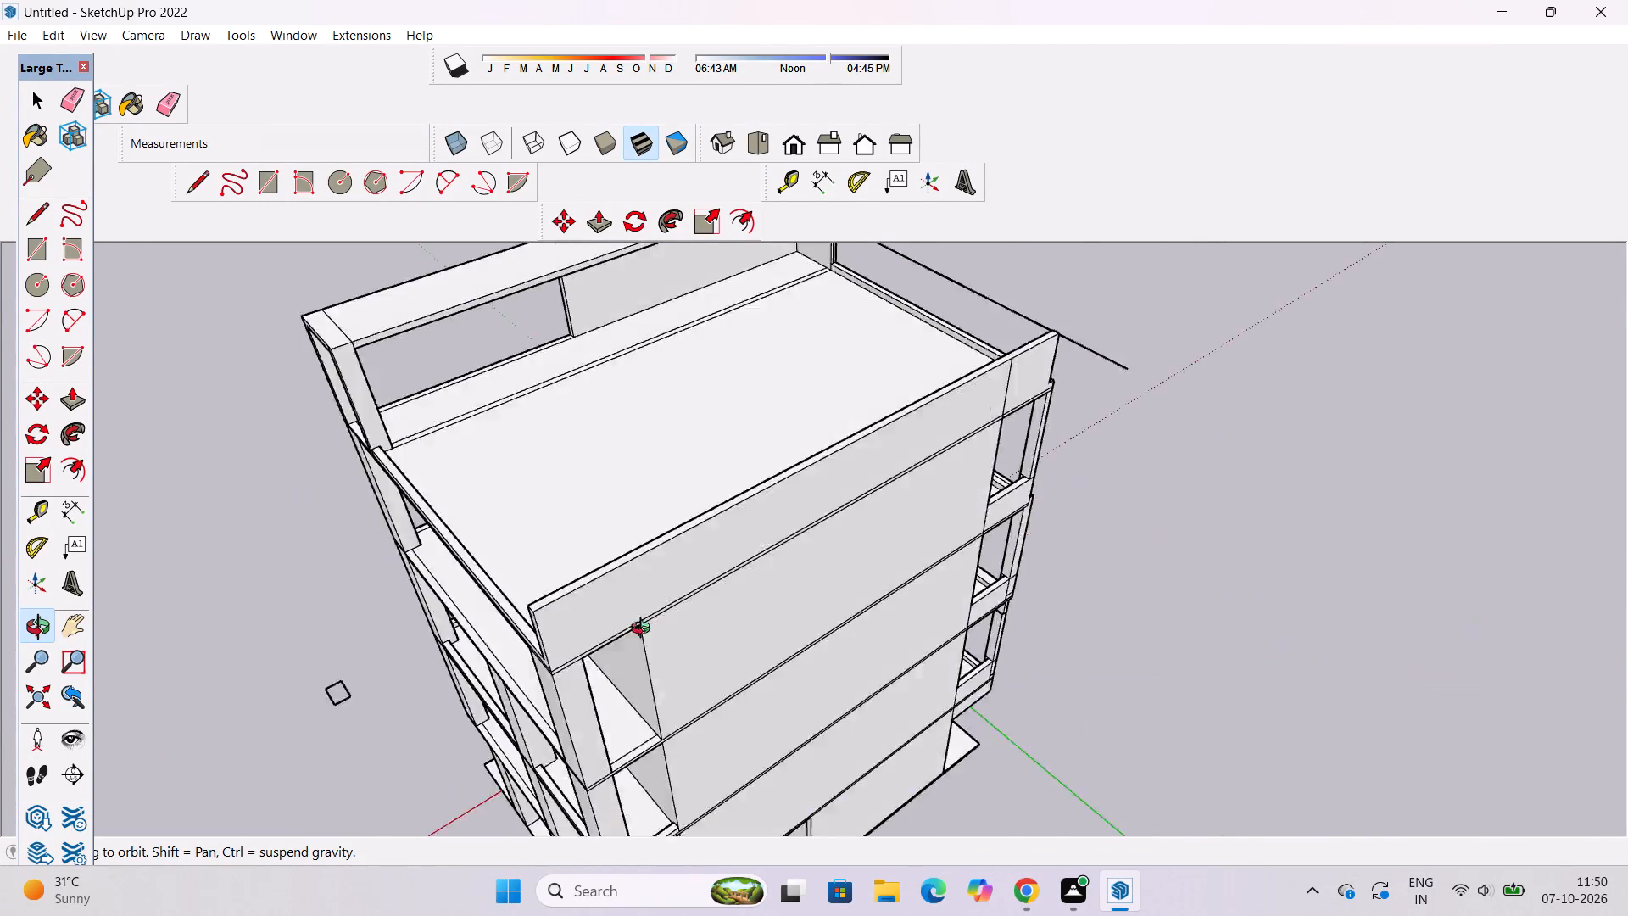
pyautogui.moveTo(644, 630); pyautogui.dragTo(460, 632)
pyautogui.moveTo(1048, 529); pyautogui.dragTo(700, 567)
pyautogui.moveTo(774, 517); pyautogui.dragTo(800, 578)
pyautogui.moveTo(795, 620); pyautogui.dragTo(756, 584)
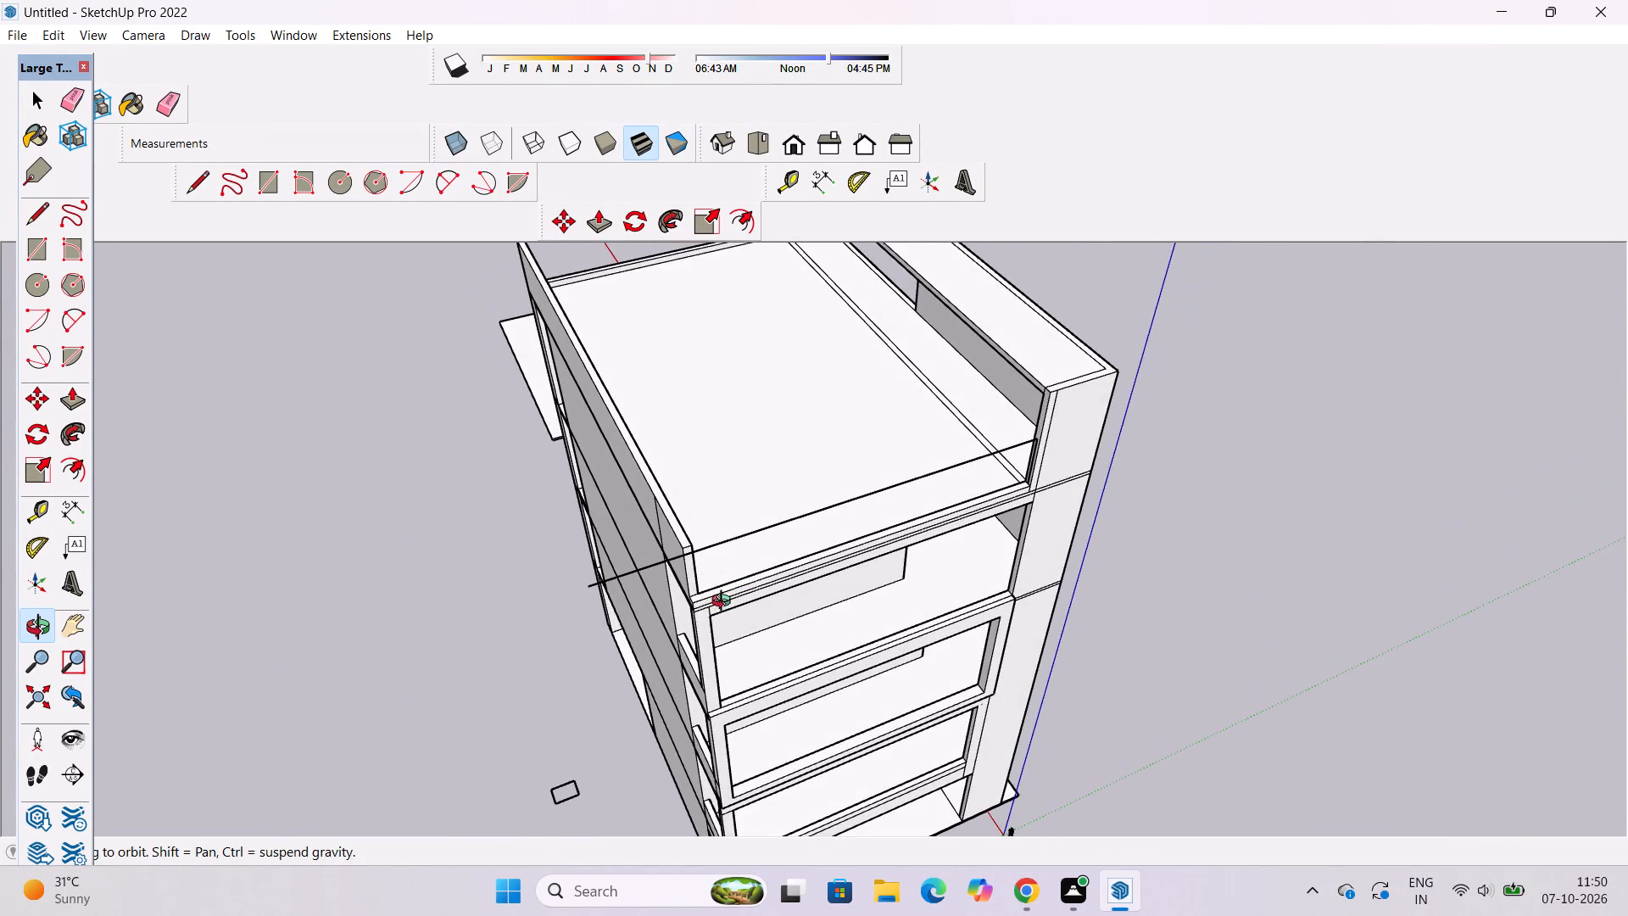
# Draw a 2' line across the parapet top at the raised wall's open end, from the inner corner to the front outer edge.
pyautogui.scroll(4, 706, 616)
pyautogui.keyDown('shift'); pyautogui.moveTo(713, 628); pyautogui.dragTo(705, 565); pyautogui.keyUp('shift')
pyautogui.scroll(9, 695, 535)
pyautogui.keyDown('shift'); pyautogui.moveTo(688, 529); pyautogui.dragTo(688, 507); pyautogui.keyUp('shift')
pyautogui.moveTo(683, 509); pyautogui.dragTo(667, 582)
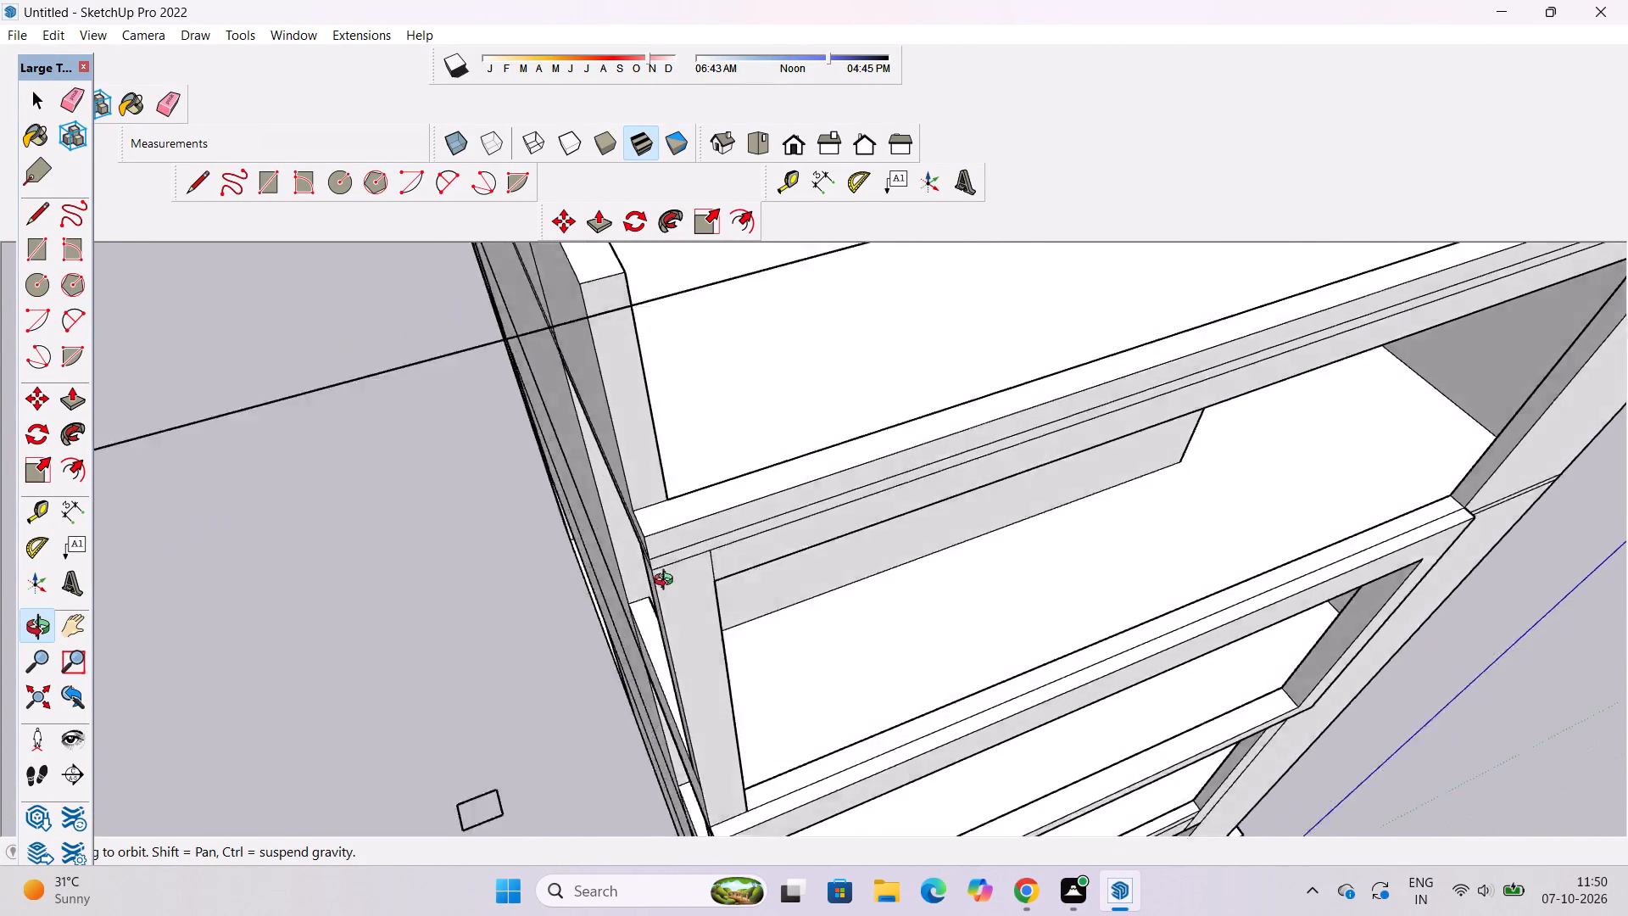
pyautogui.moveTo(667, 582); pyautogui.dragTo(664, 594)
pyautogui.scroll(4, 665, 519)
pyautogui.keyDown('shift'); pyautogui.moveTo(691, 578); pyautogui.dragTo(694, 589); pyautogui.keyUp('shift')
pyautogui.moveTo(682, 594); pyautogui.dragTo(663, 609)
pyautogui.press('l')
pyautogui.scroll(3, 638, 561)
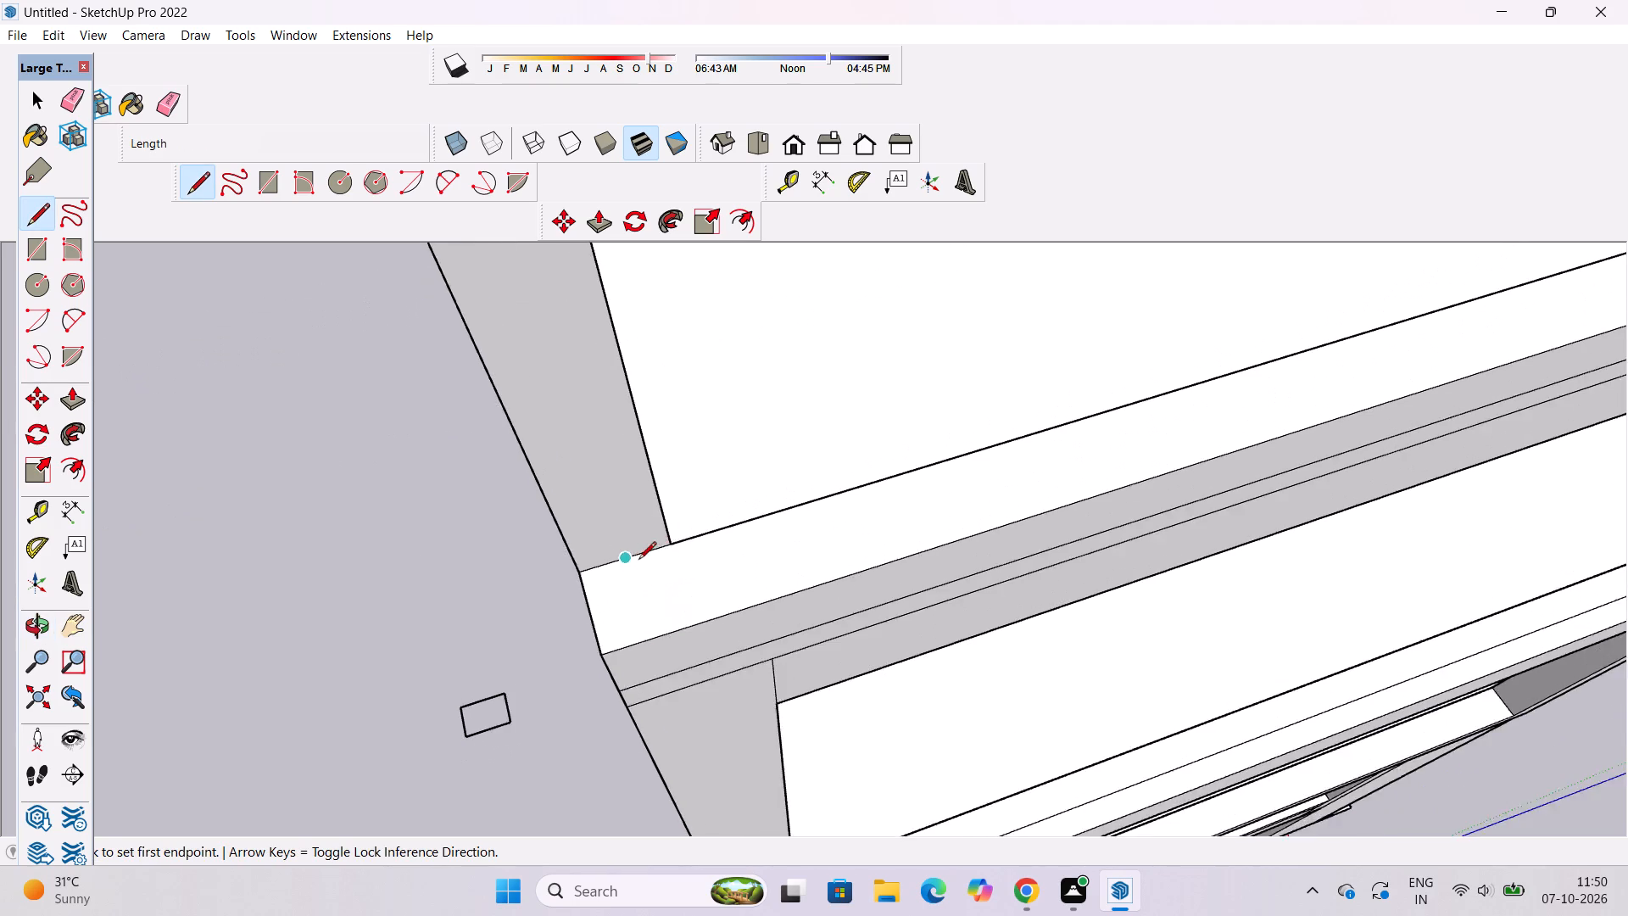
pyautogui.scroll(5, 638, 561)
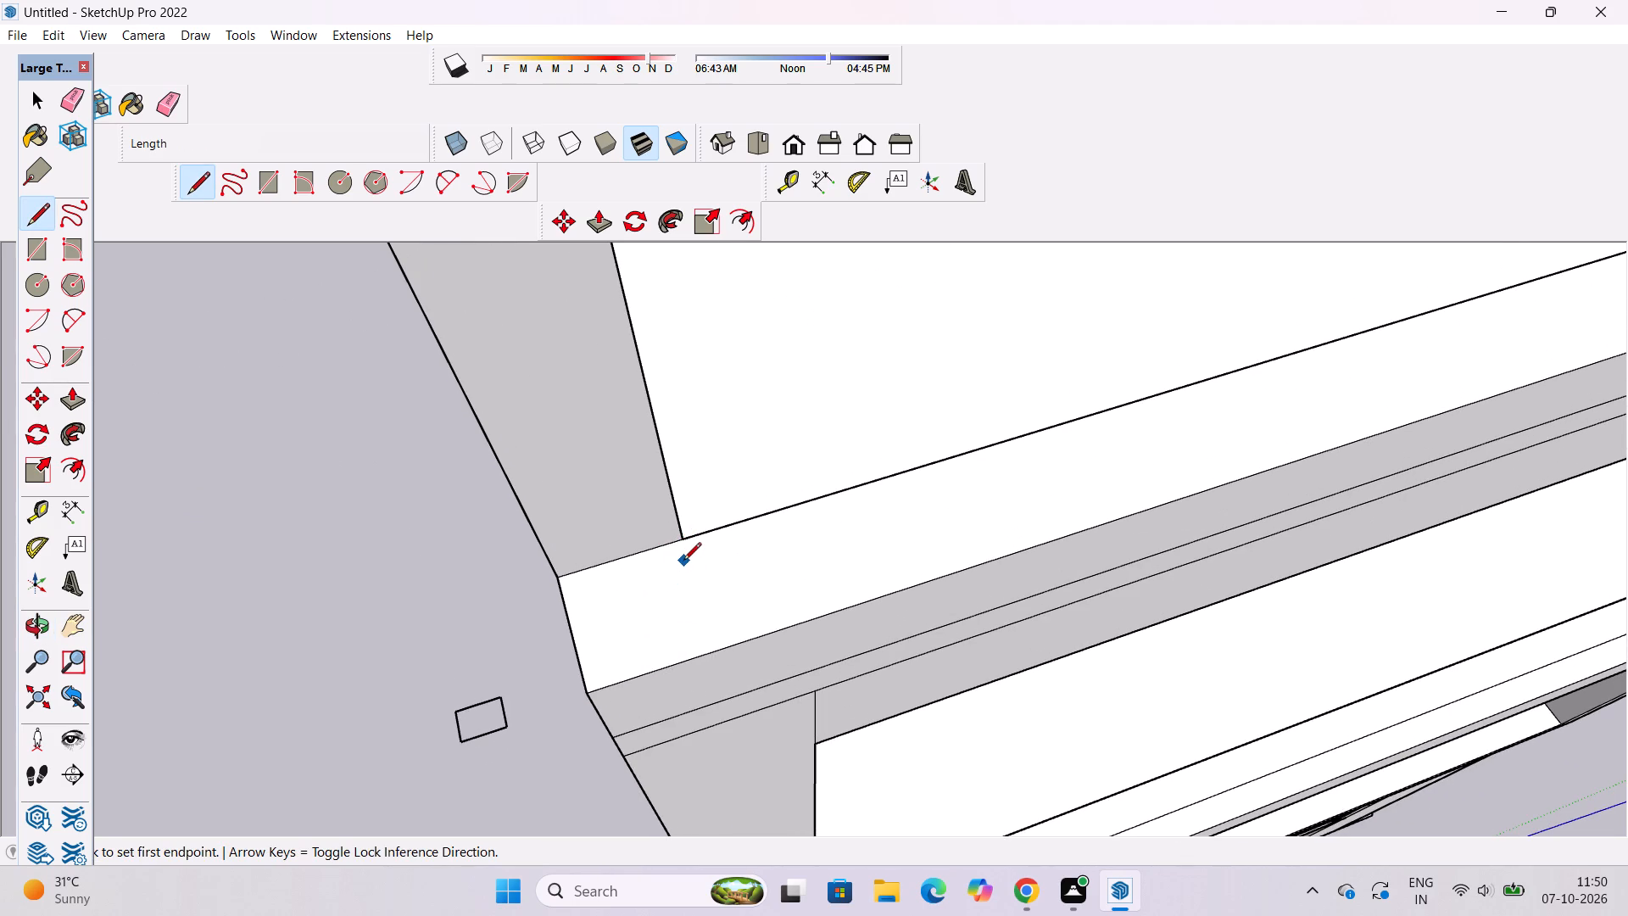
pyautogui.scroll(3, 682, 545)
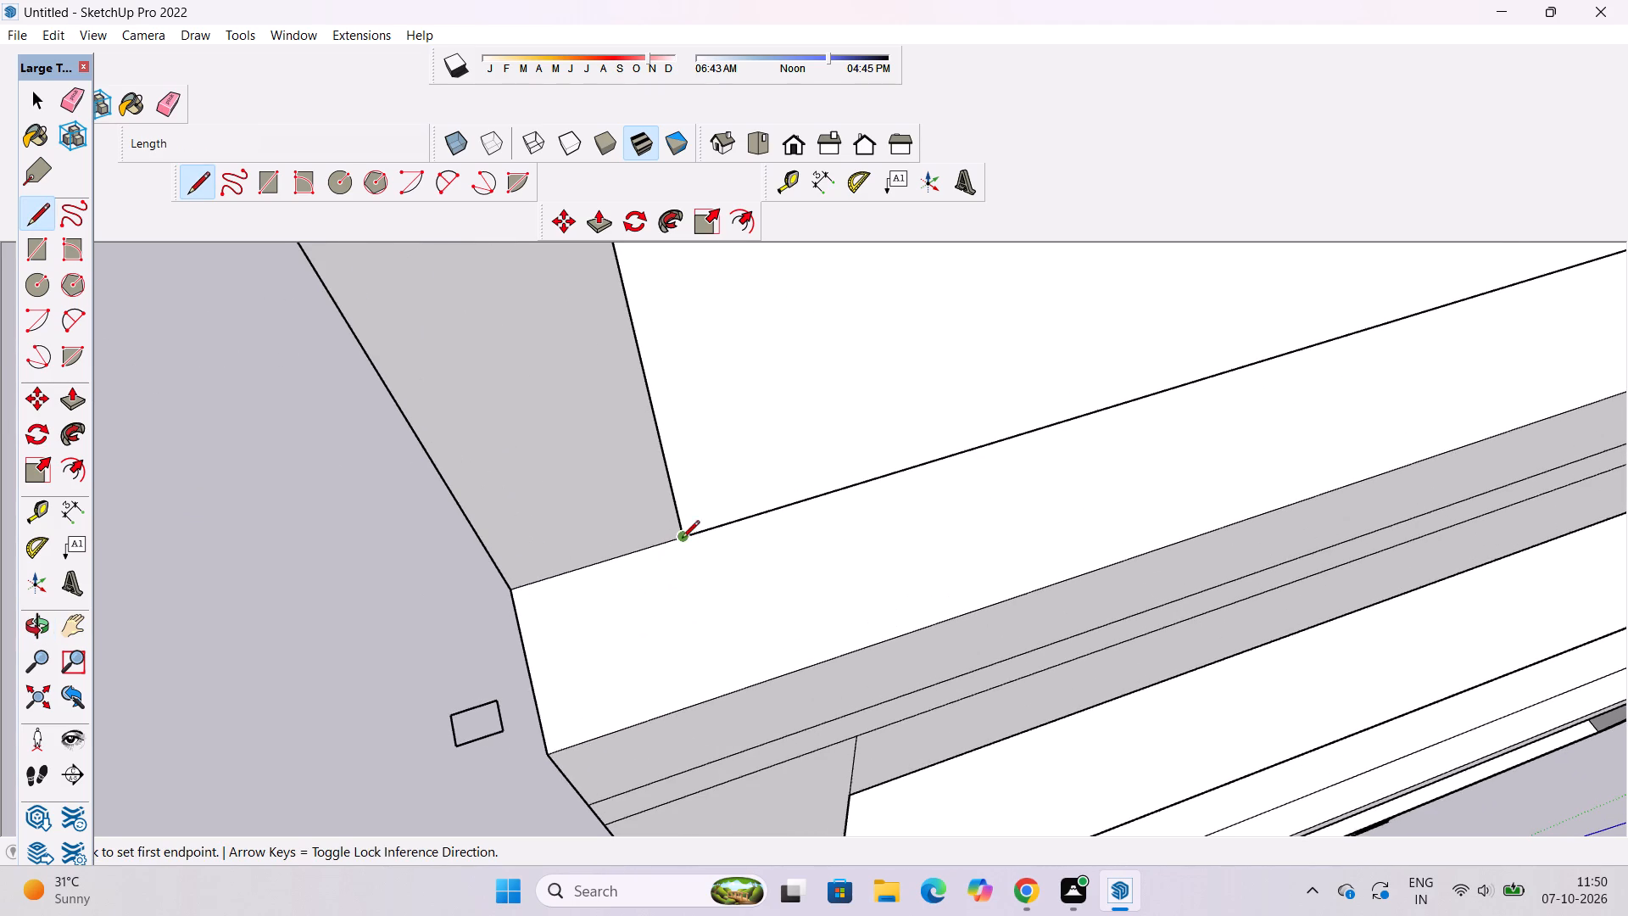
pyautogui.click(678, 538)
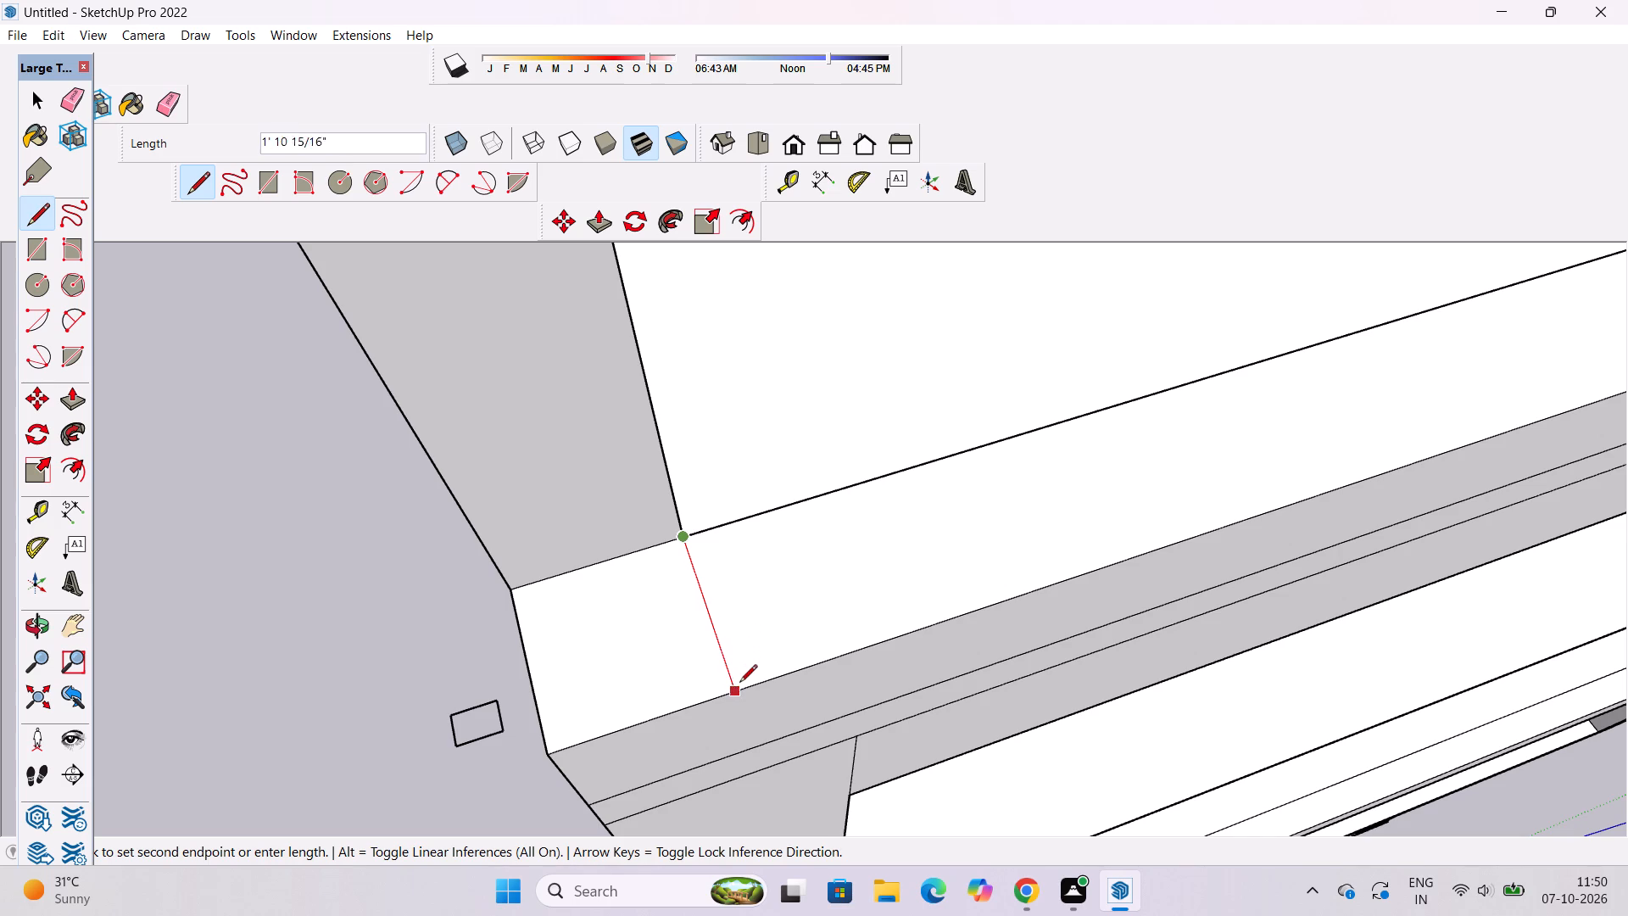
pyautogui.click(739, 691)
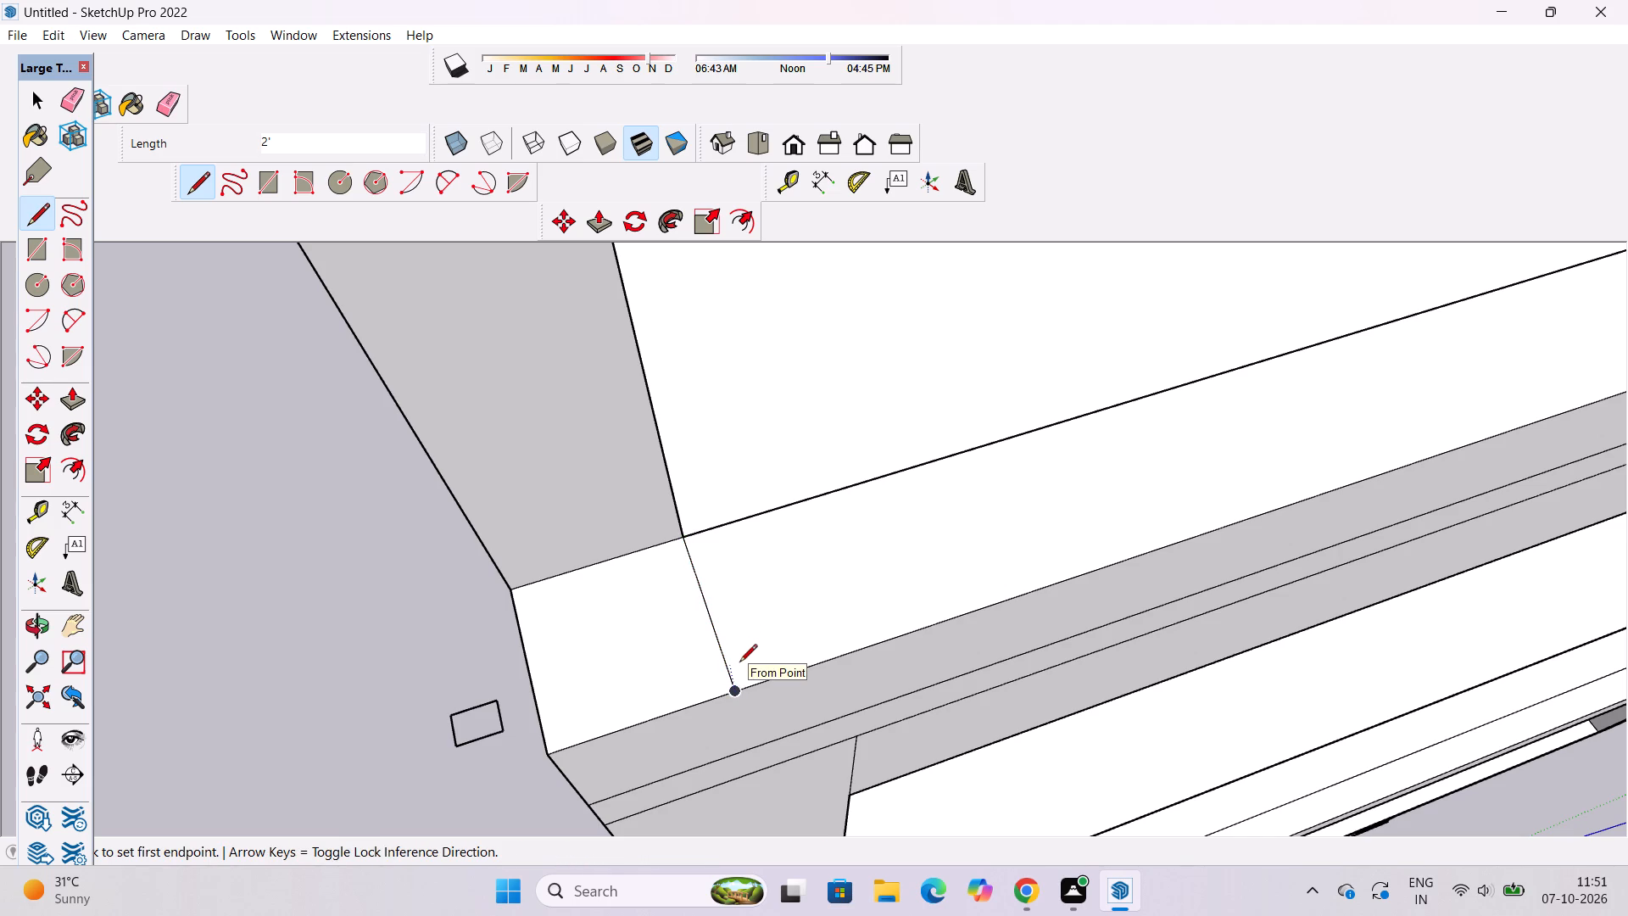
pyautogui.press('space')
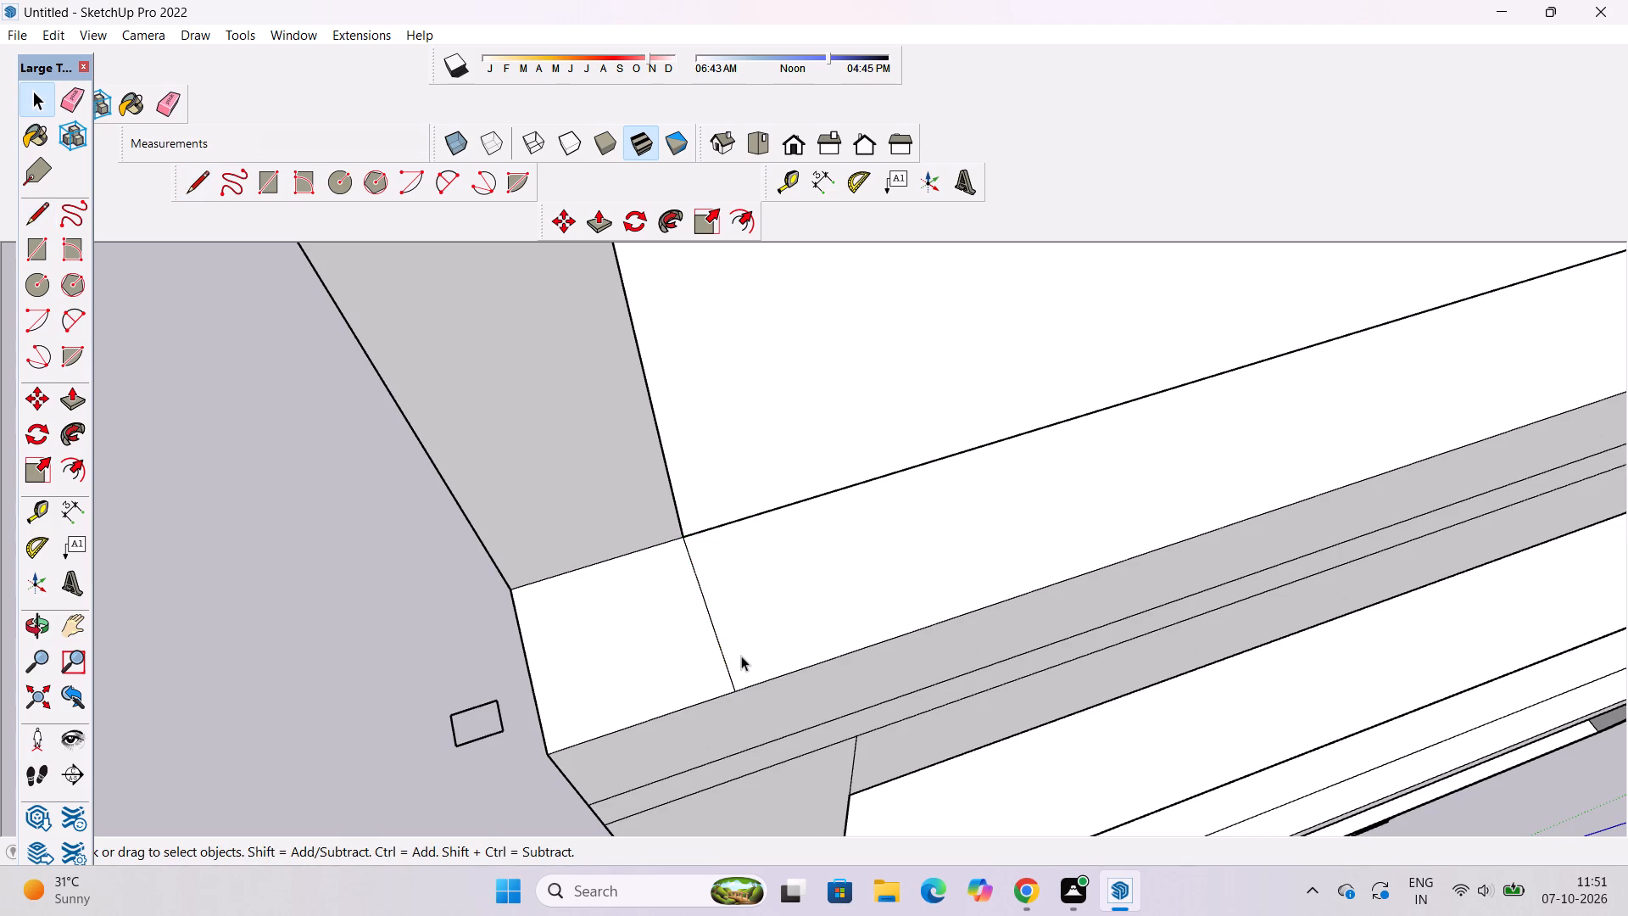
# Push/Pull the raised side wall's narrow end face 2' outward over the corner to meet the parapet's outer face.
pyautogui.press('o')
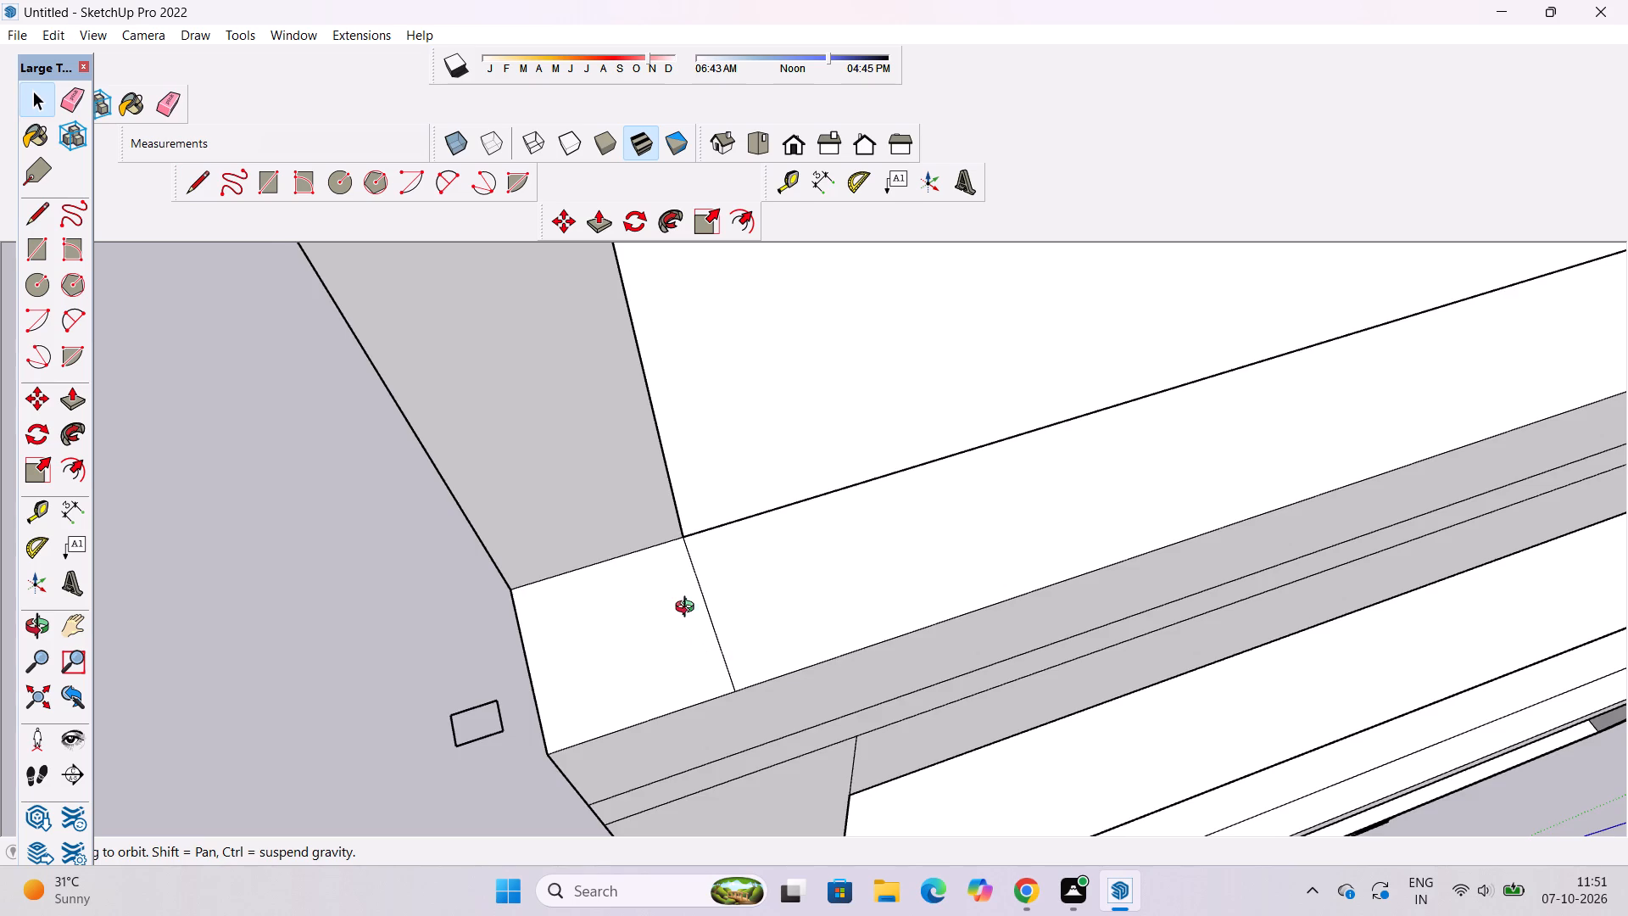
pyautogui.scroll(-4, 689, 609)
pyautogui.keyDown('shift'); pyautogui.moveTo(688, 609); pyautogui.dragTo(656, 675); pyautogui.keyUp('shift')
pyautogui.moveTo(656, 675); pyautogui.dragTo(709, 646)
pyautogui.scroll(-6, 722, 628)
pyautogui.keyDown('shift'); pyautogui.moveTo(721, 628); pyautogui.dragTo(711, 680); pyautogui.keyUp('shift')
pyautogui.press('space')
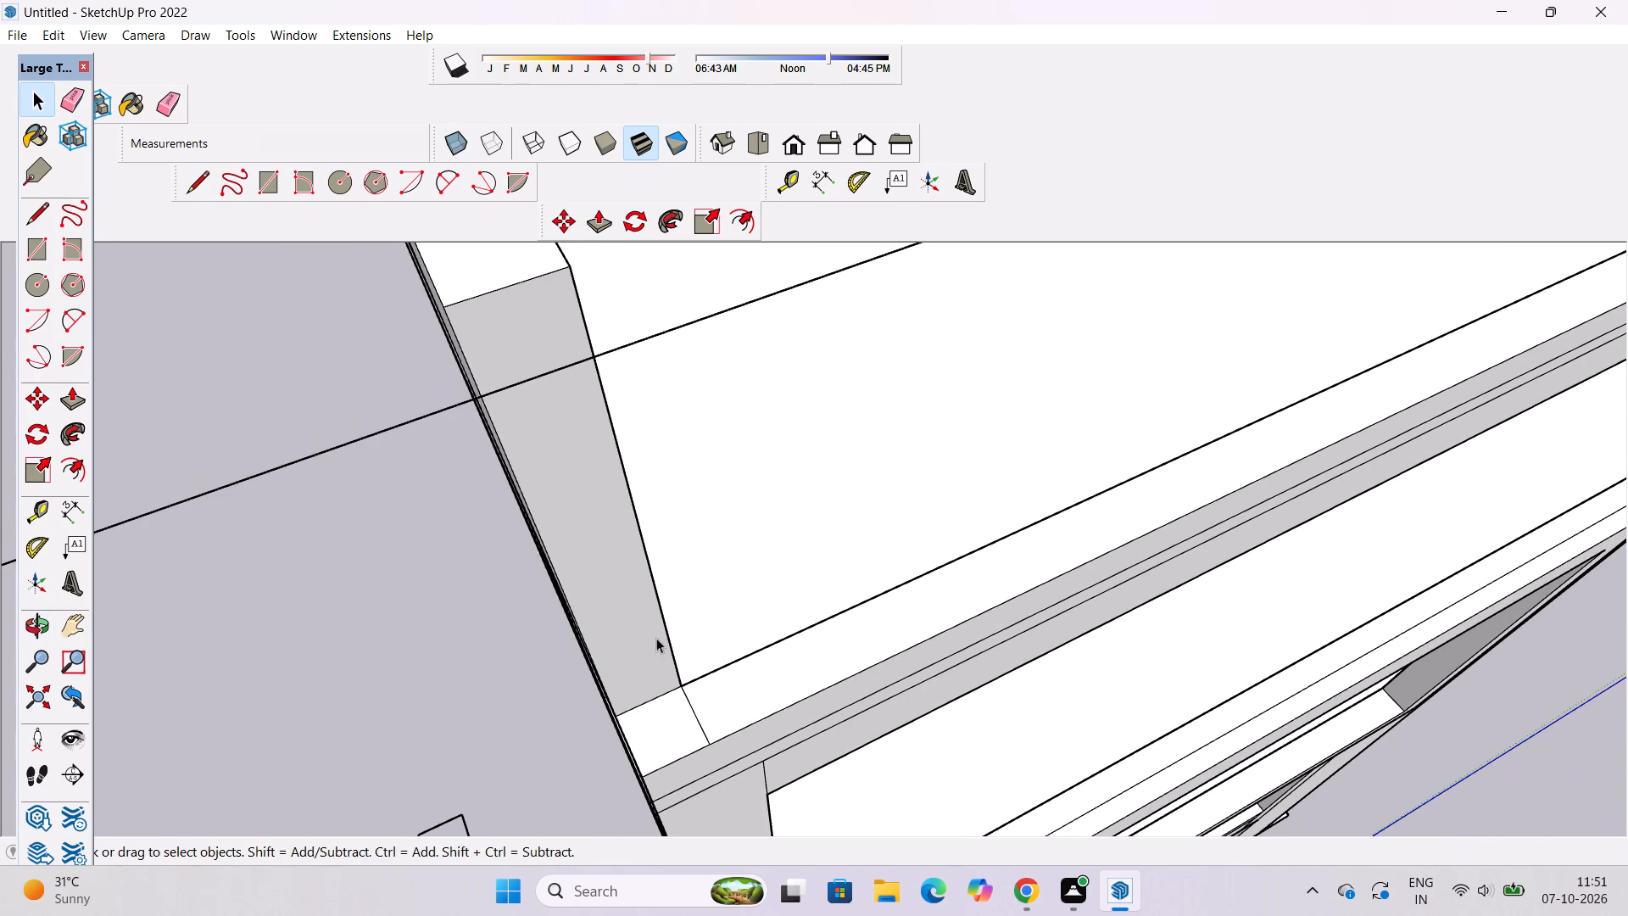
pyautogui.click(649, 634)
pyautogui.press('p')
pyautogui.click(649, 634)
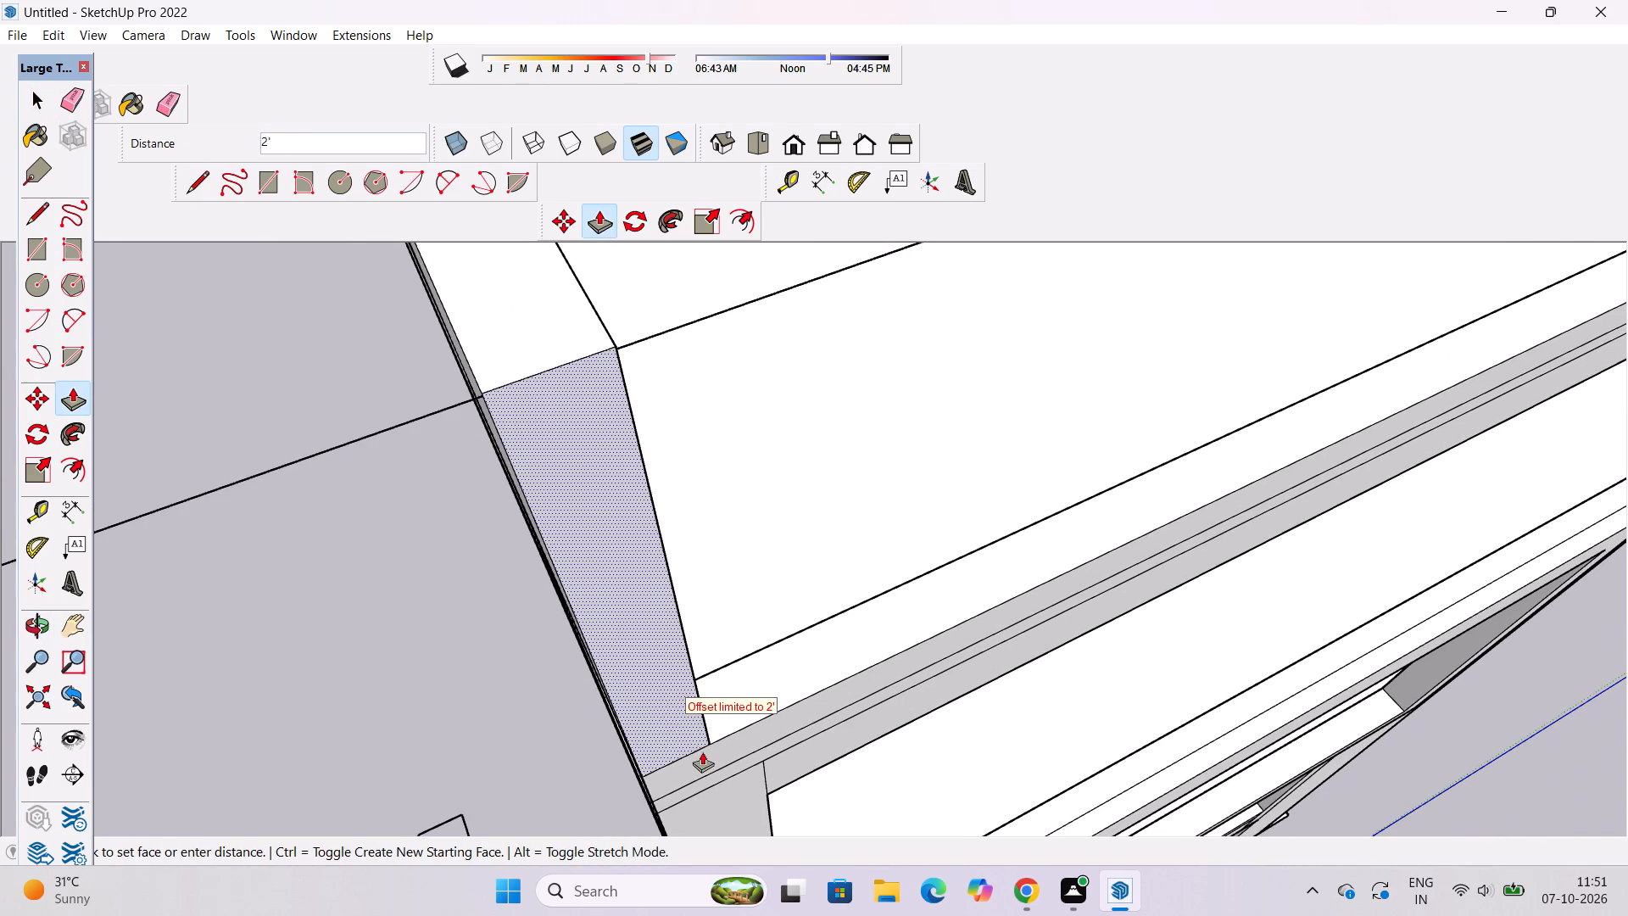
pyautogui.click(702, 751)
pyautogui.press('space')
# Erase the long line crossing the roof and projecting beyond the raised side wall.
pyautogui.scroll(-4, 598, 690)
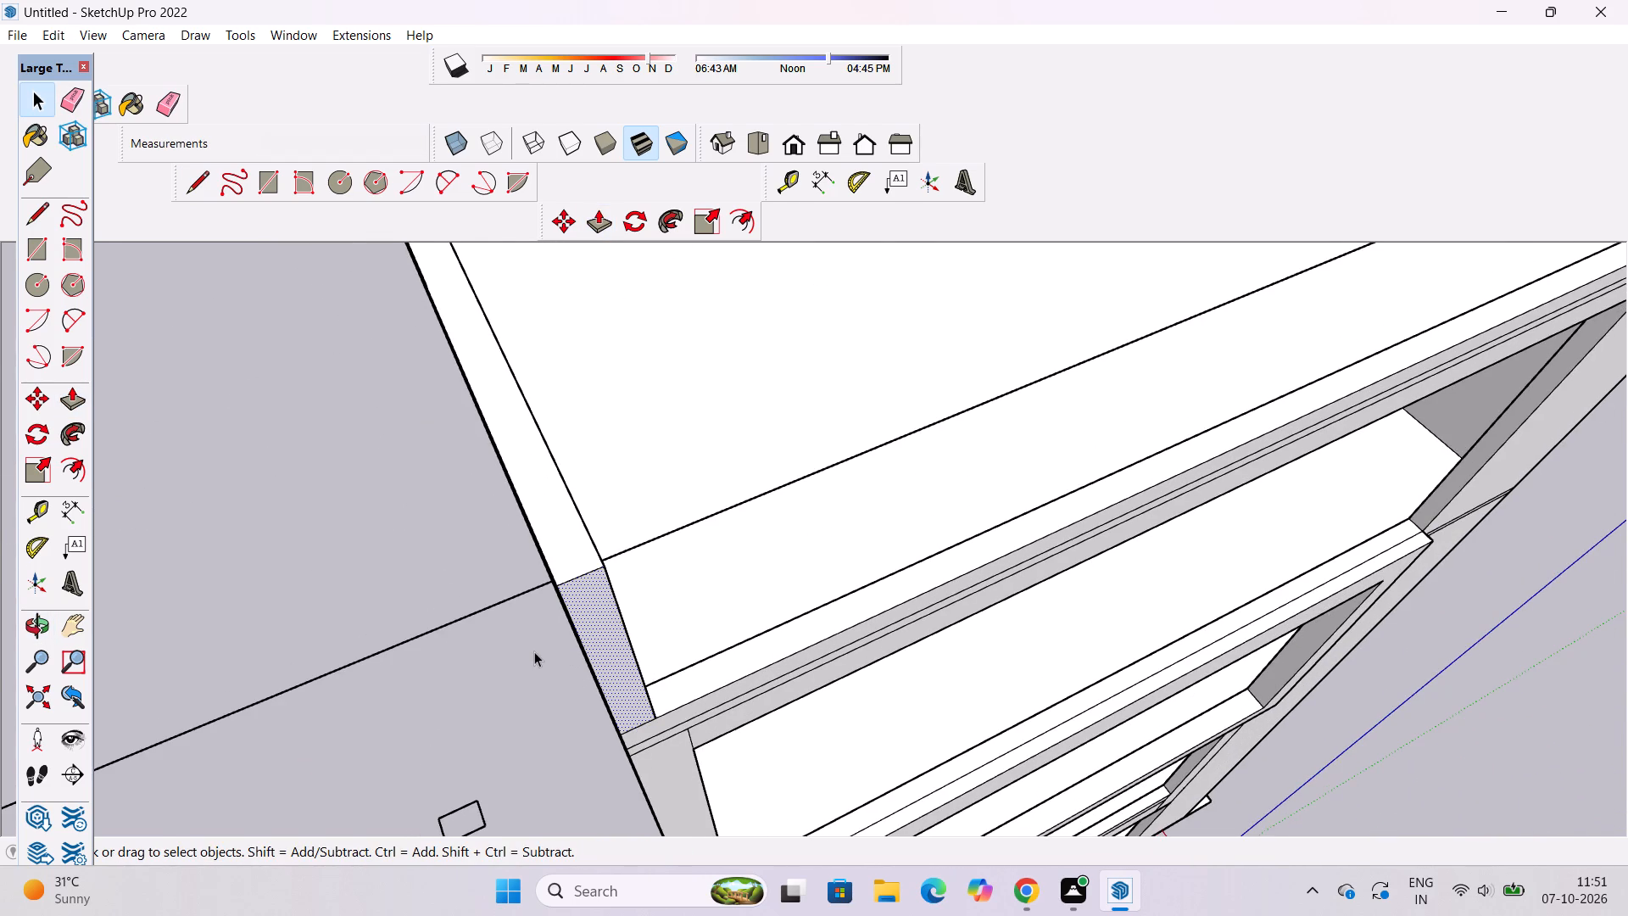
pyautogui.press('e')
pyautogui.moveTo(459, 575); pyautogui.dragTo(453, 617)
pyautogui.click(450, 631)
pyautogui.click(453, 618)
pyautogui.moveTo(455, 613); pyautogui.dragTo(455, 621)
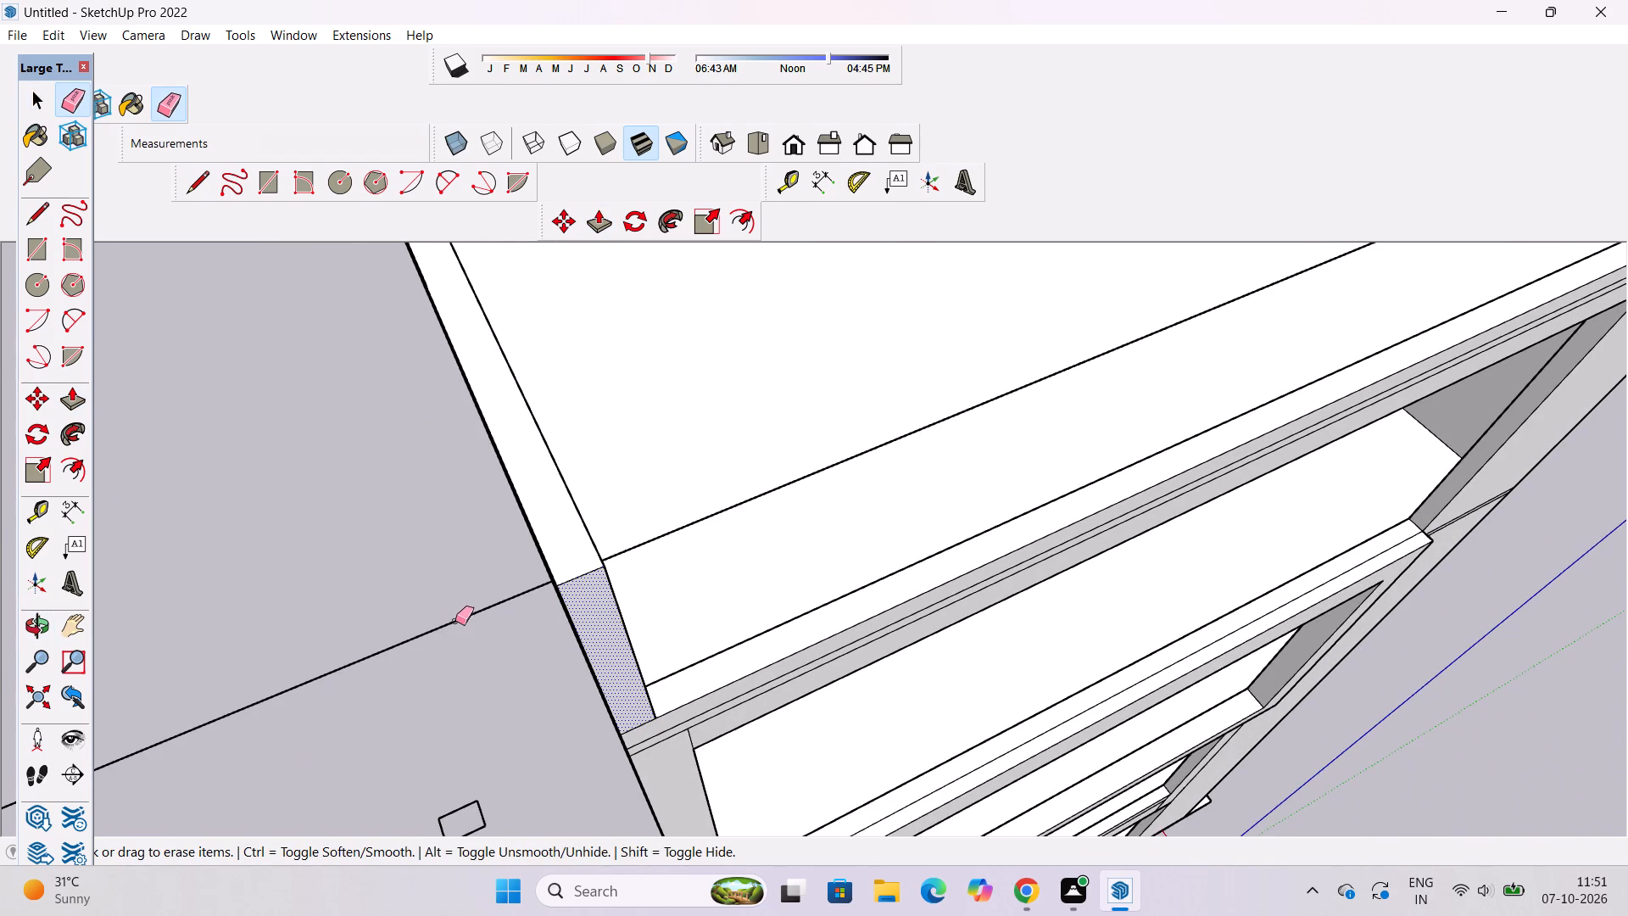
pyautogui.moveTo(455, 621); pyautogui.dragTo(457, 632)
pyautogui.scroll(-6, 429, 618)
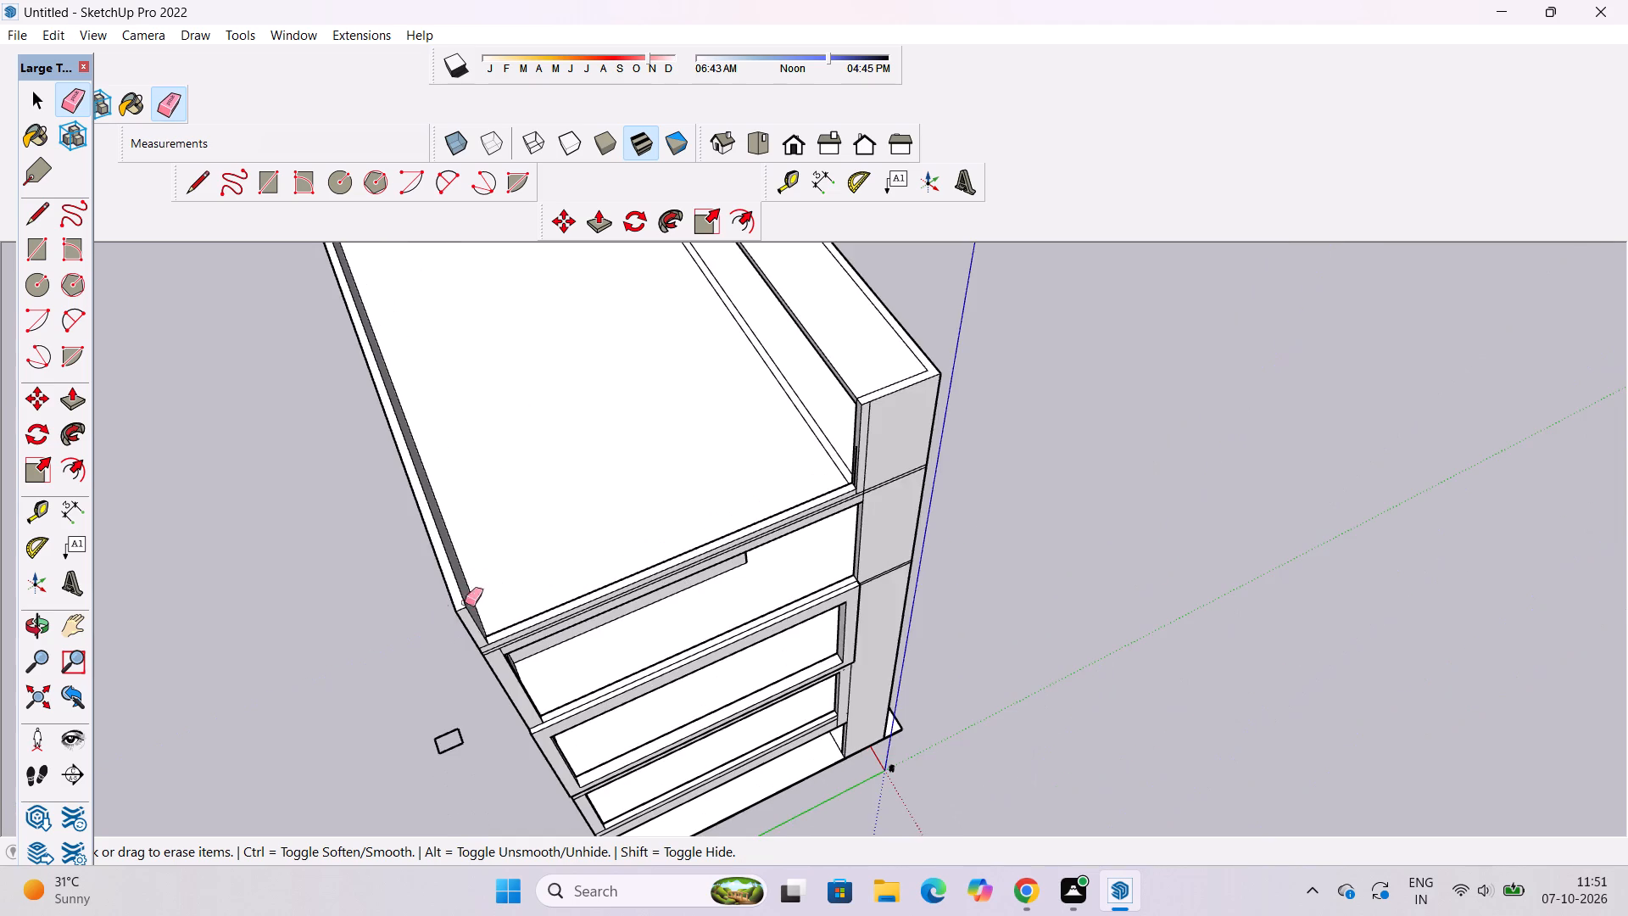
# Draw an 86' line across the roof's open front from the top of the raised side wall's short vertical line to the opposite parapet.
pyautogui.scroll(5, 494, 548)
pyautogui.press('l')
pyautogui.scroll(3, 1074, 384)
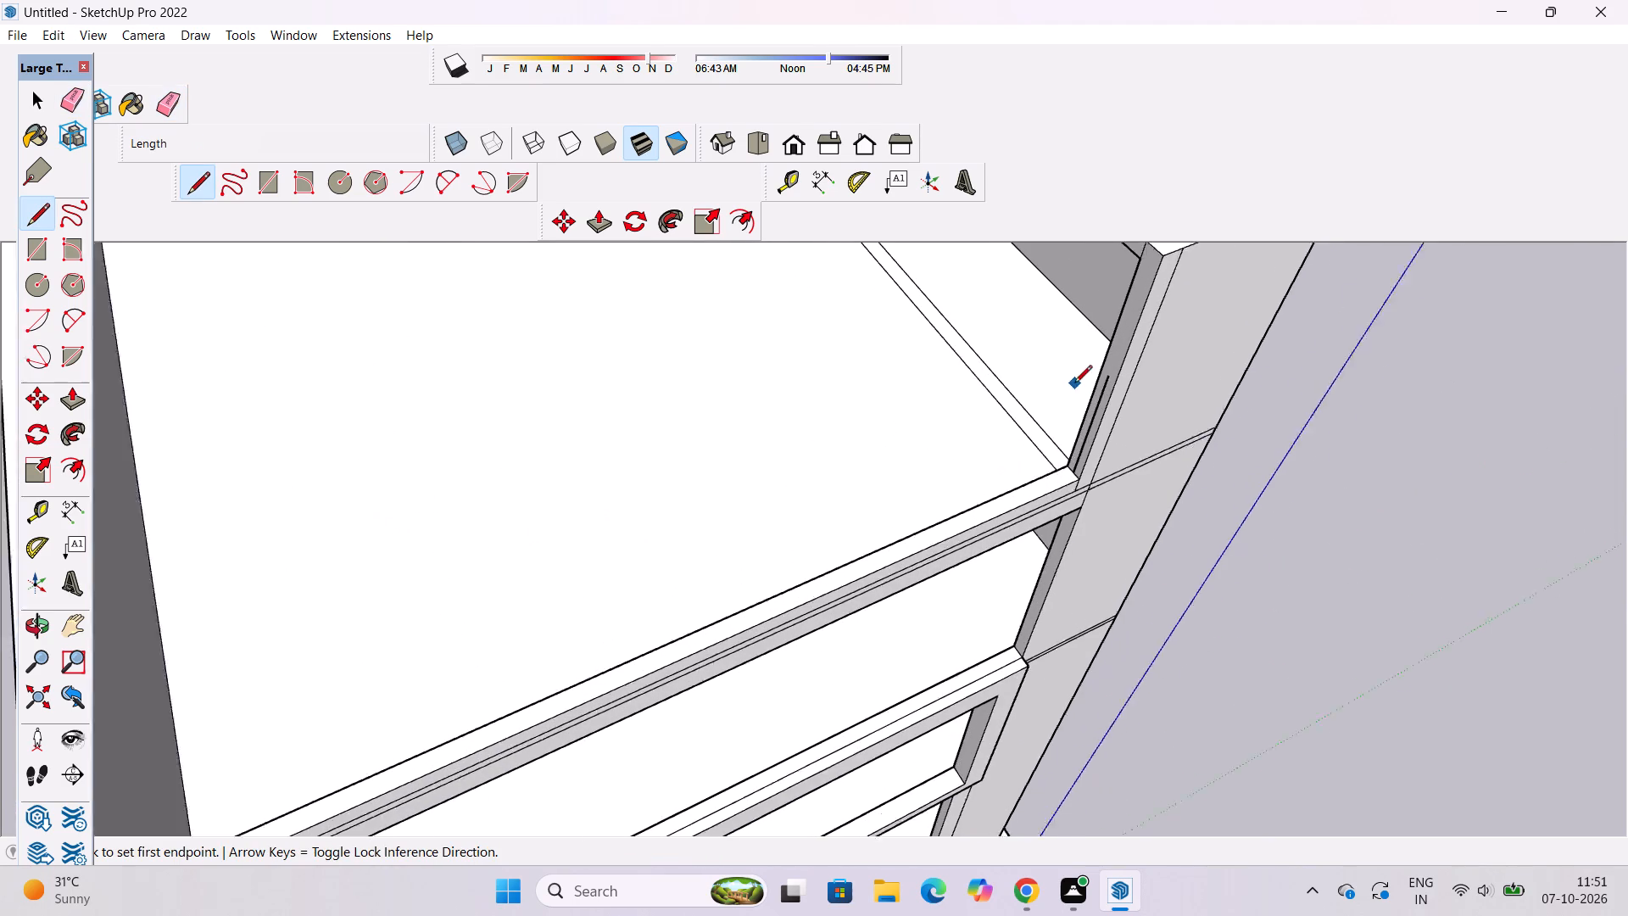
pyautogui.scroll(1, 1074, 384)
pyautogui.click(1112, 381)
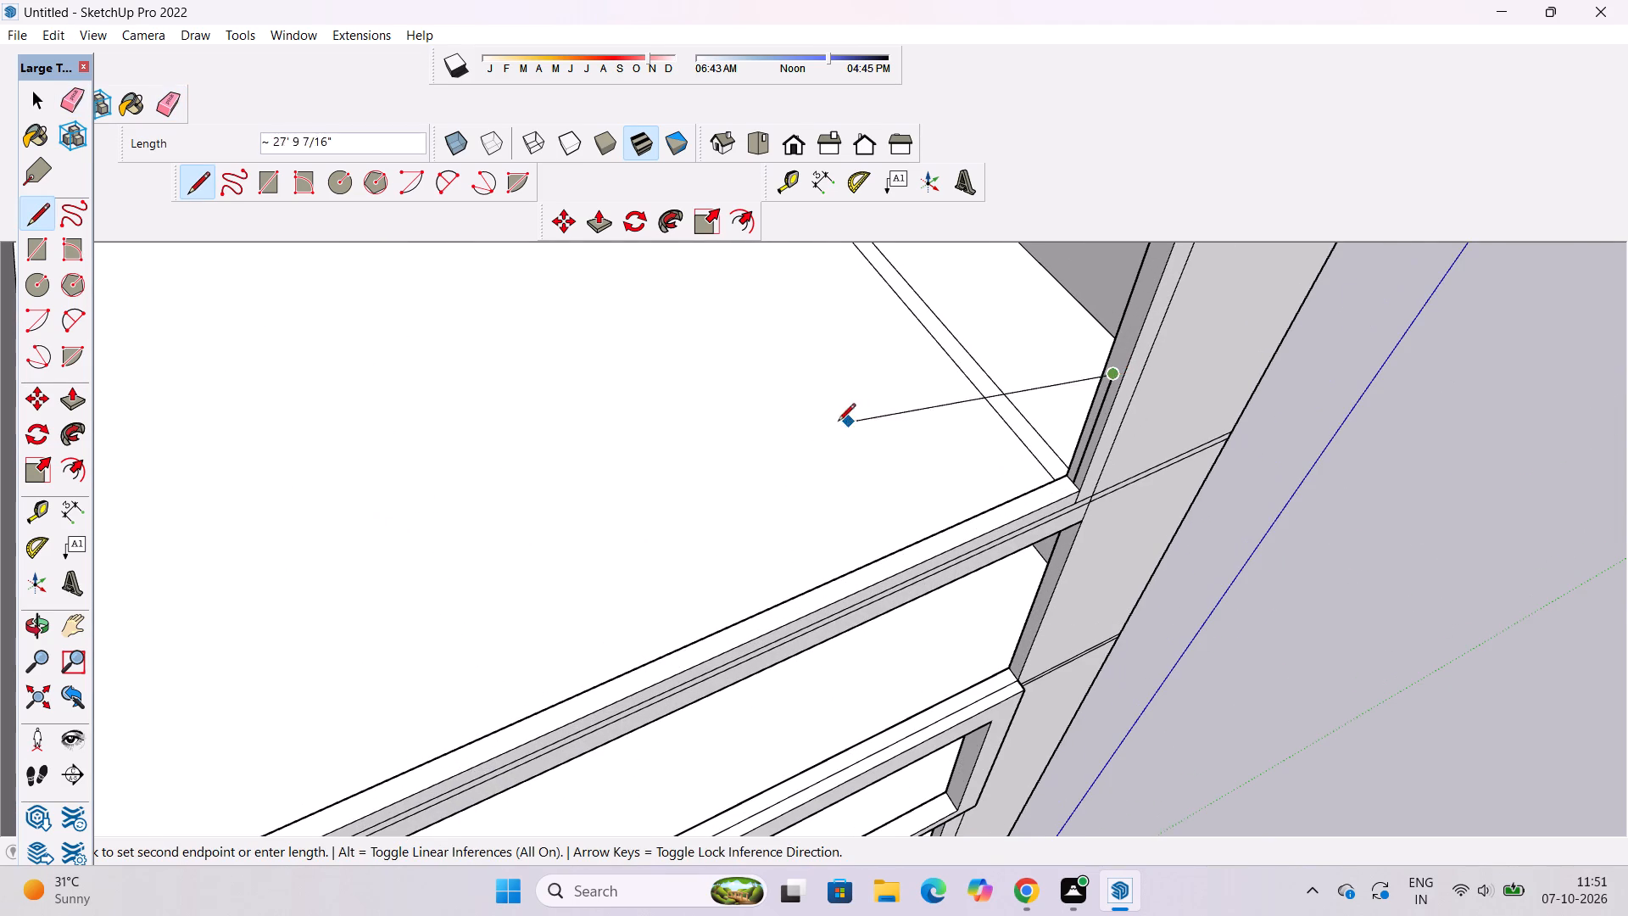
pyautogui.scroll(-5, 822, 433)
pyautogui.scroll(8, 378, 666)
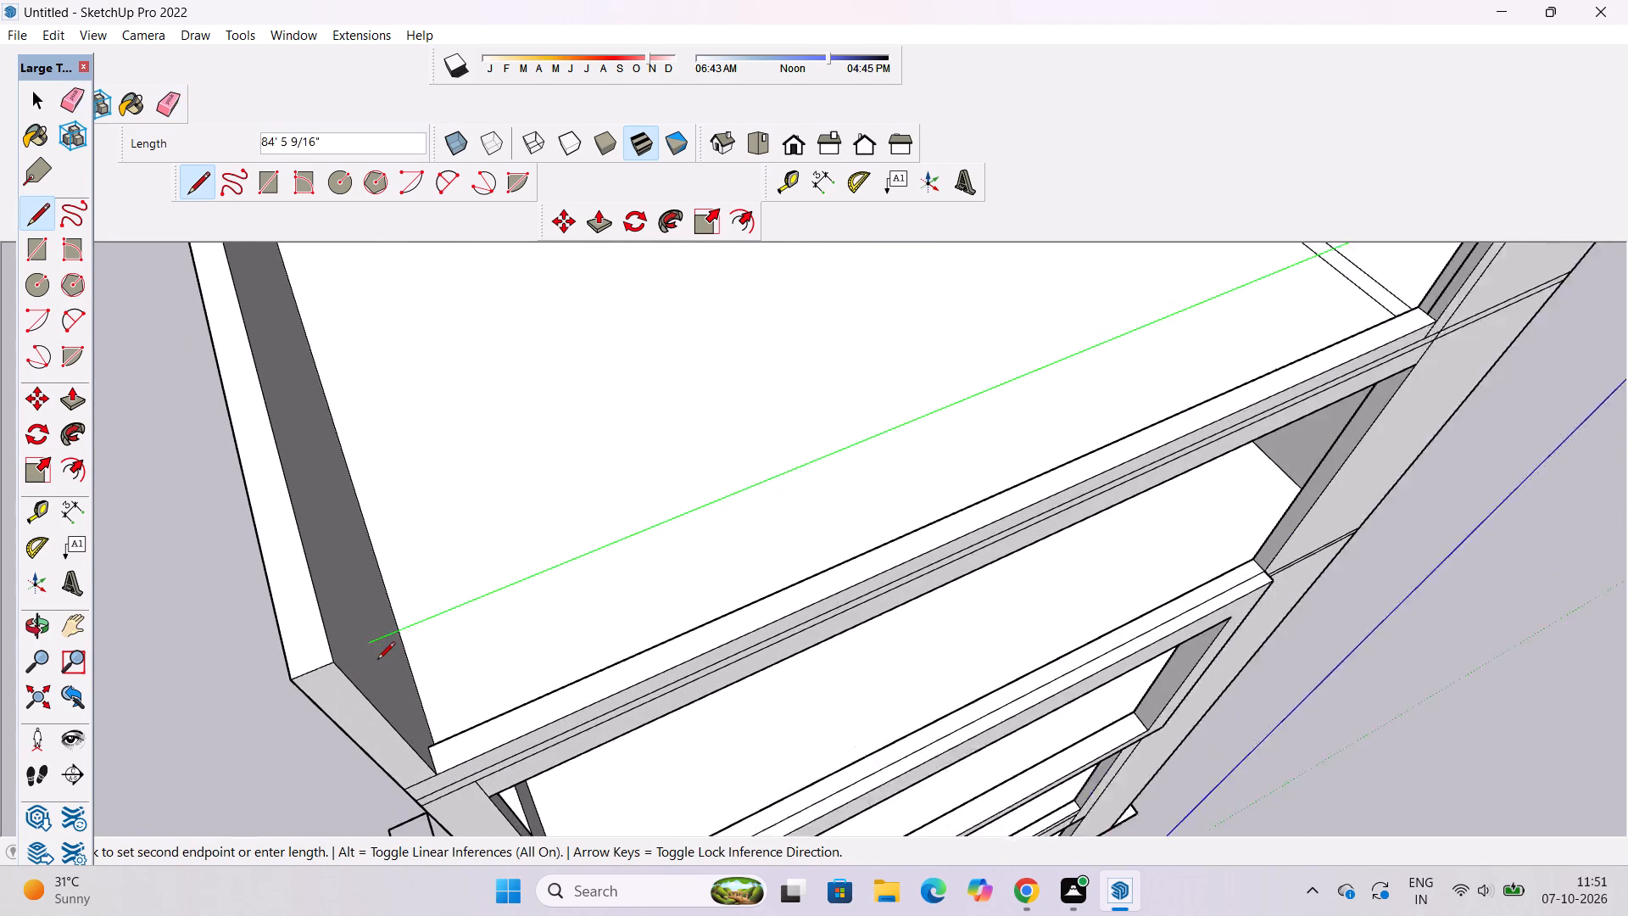
pyautogui.scroll(5, 377, 661)
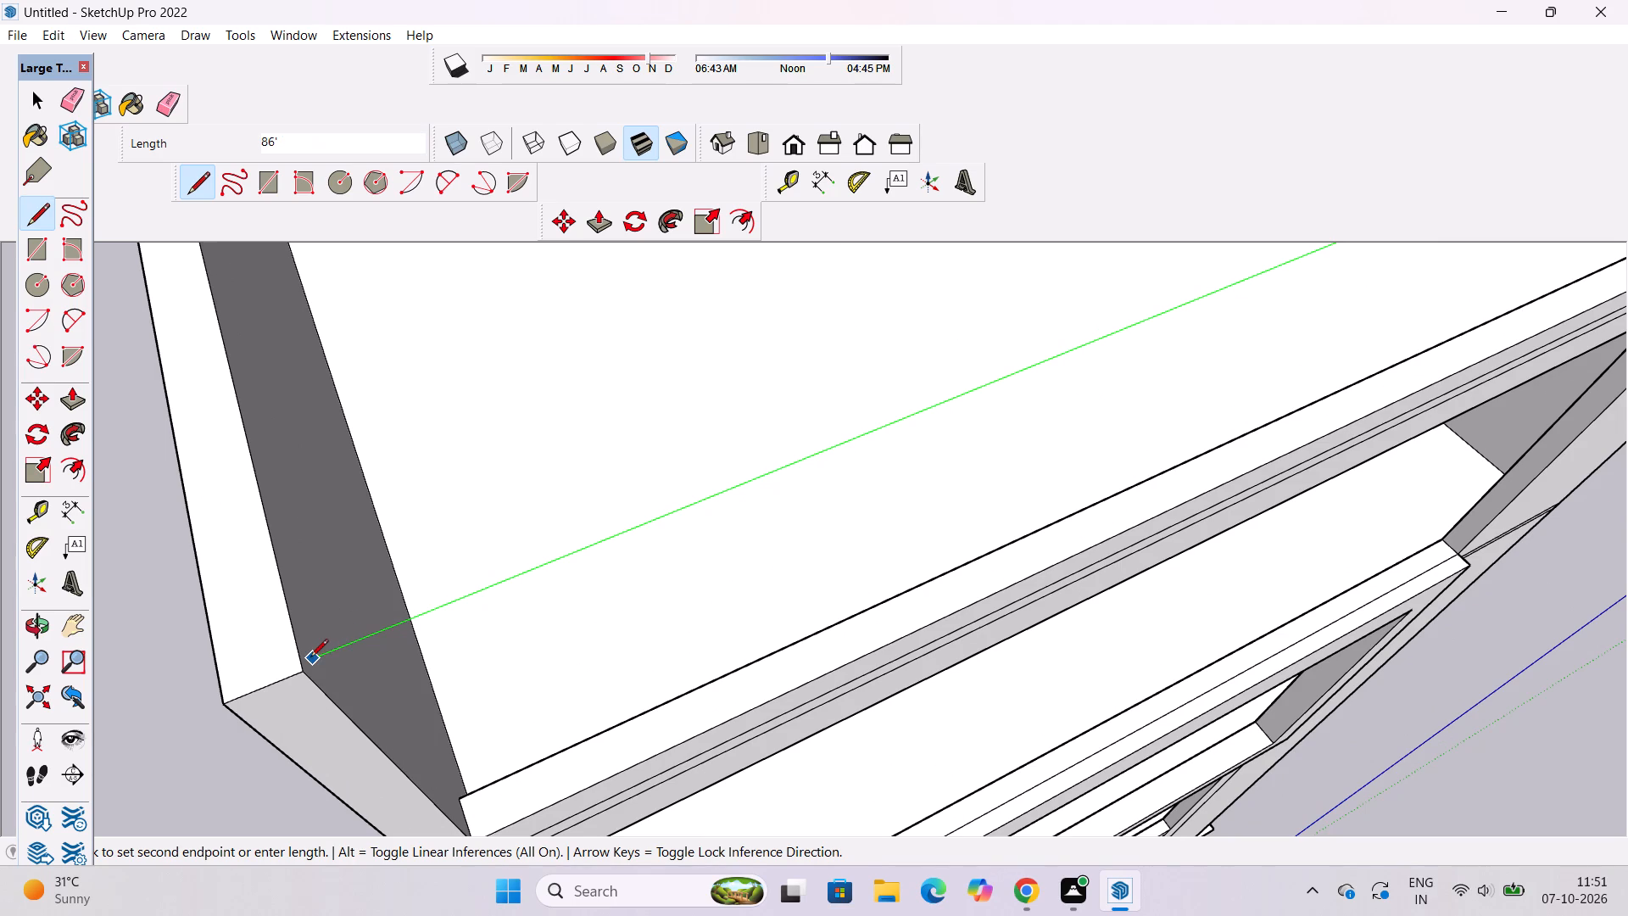
pyautogui.click(310, 658)
# Close the front panel face with a line down to the slab edge and an 86' line back to the raised side wall.
pyautogui.scroll(-5, 376, 663)
pyautogui.scroll(9, 423, 751)
pyautogui.click(455, 788)
pyautogui.scroll(-8, 439, 783)
pyautogui.scroll(-5, 716, 662)
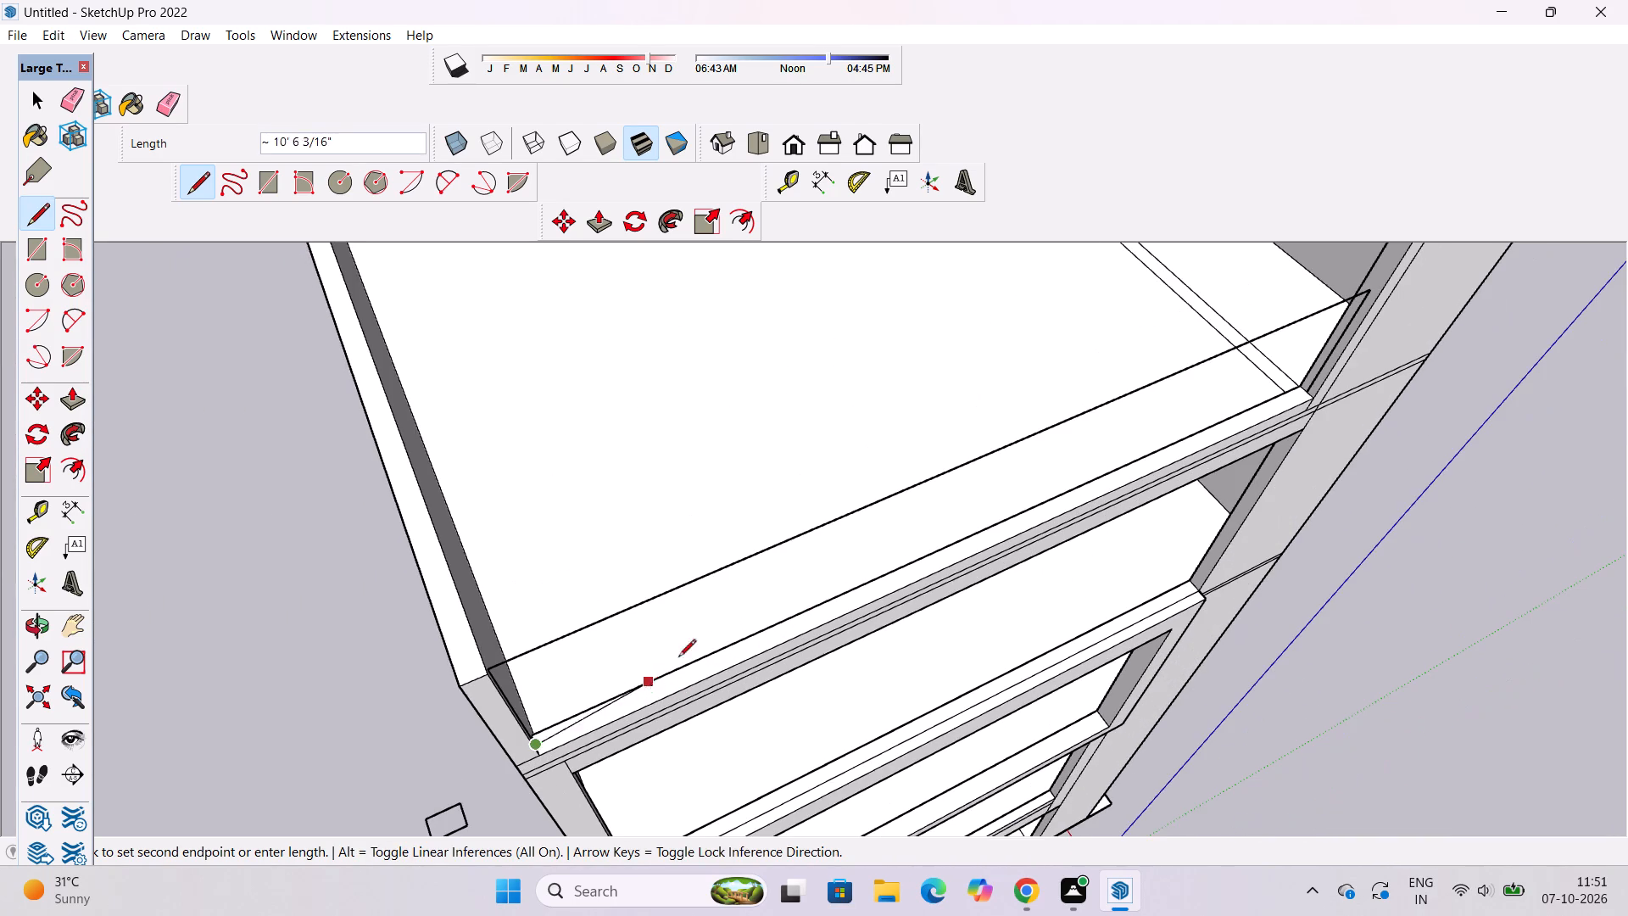
pyautogui.scroll(11, 1328, 385)
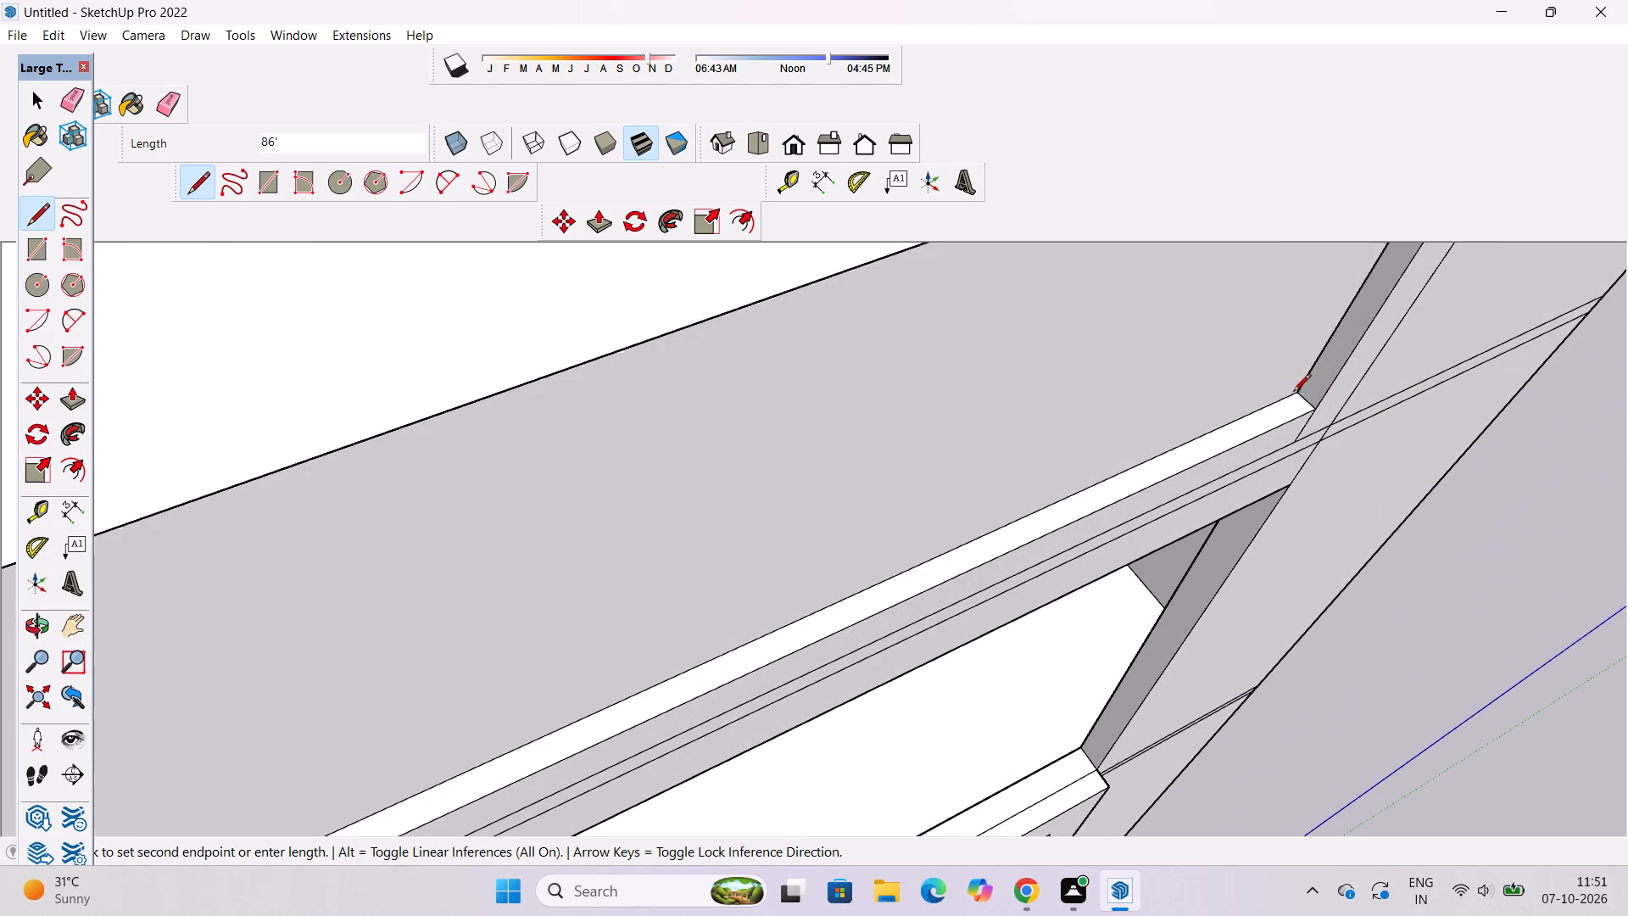
pyautogui.click(1293, 393)
pyautogui.scroll(-10, 1184, 525)
pyautogui.press('space')
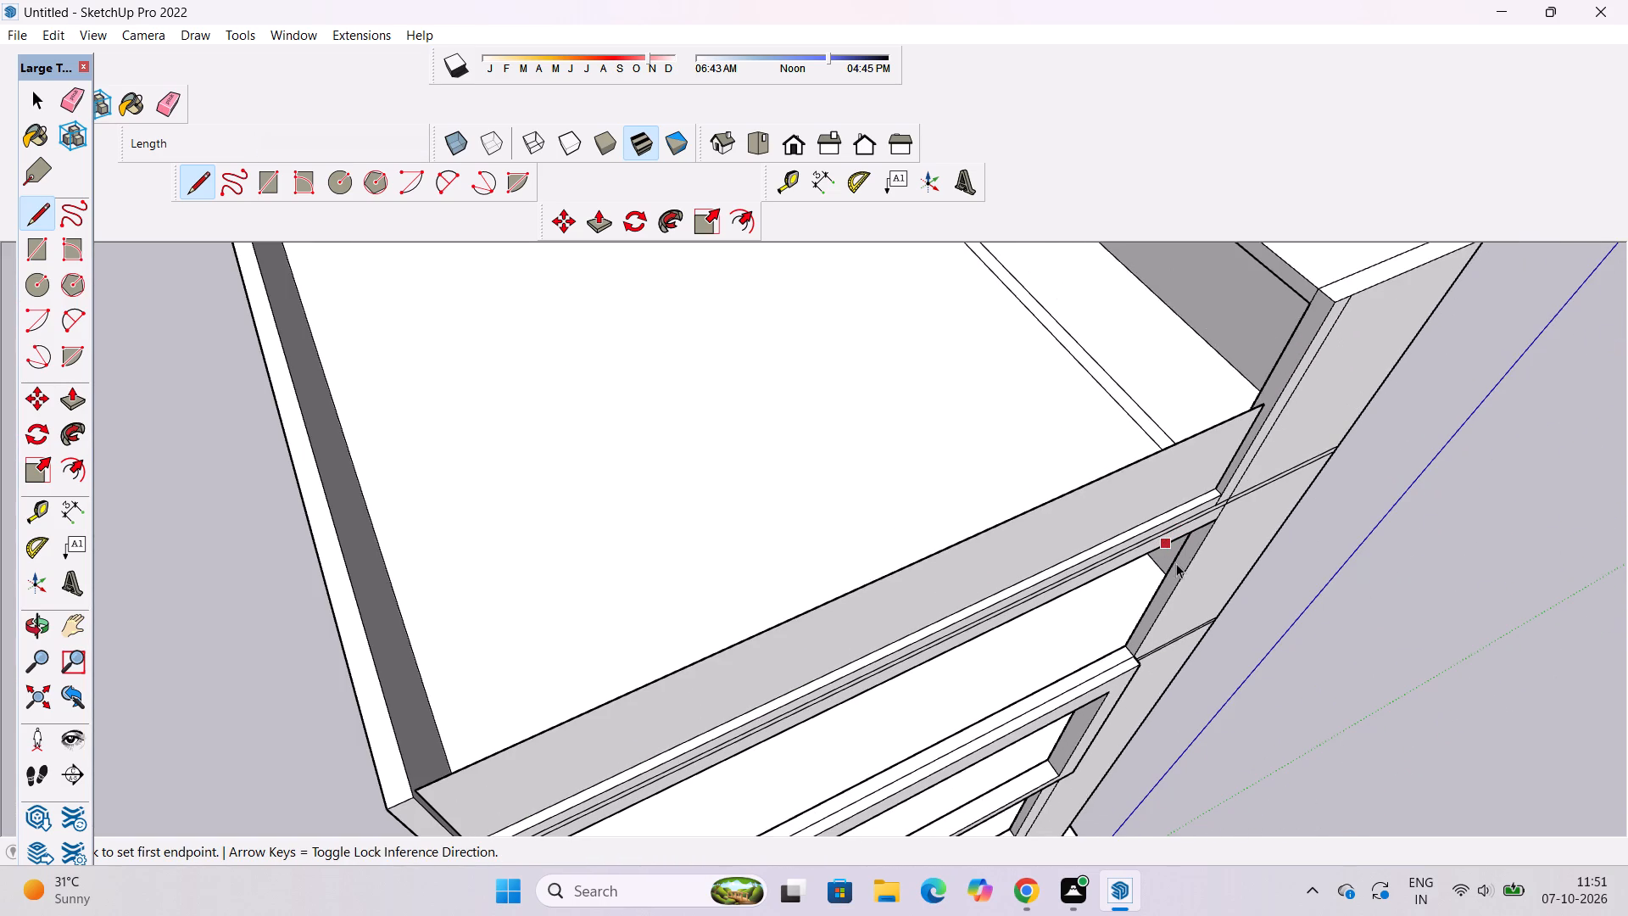
# Draw a circle of 6" radius on the raised side wall's narrow face, centred on the panel's top corner.
pyautogui.press('c')
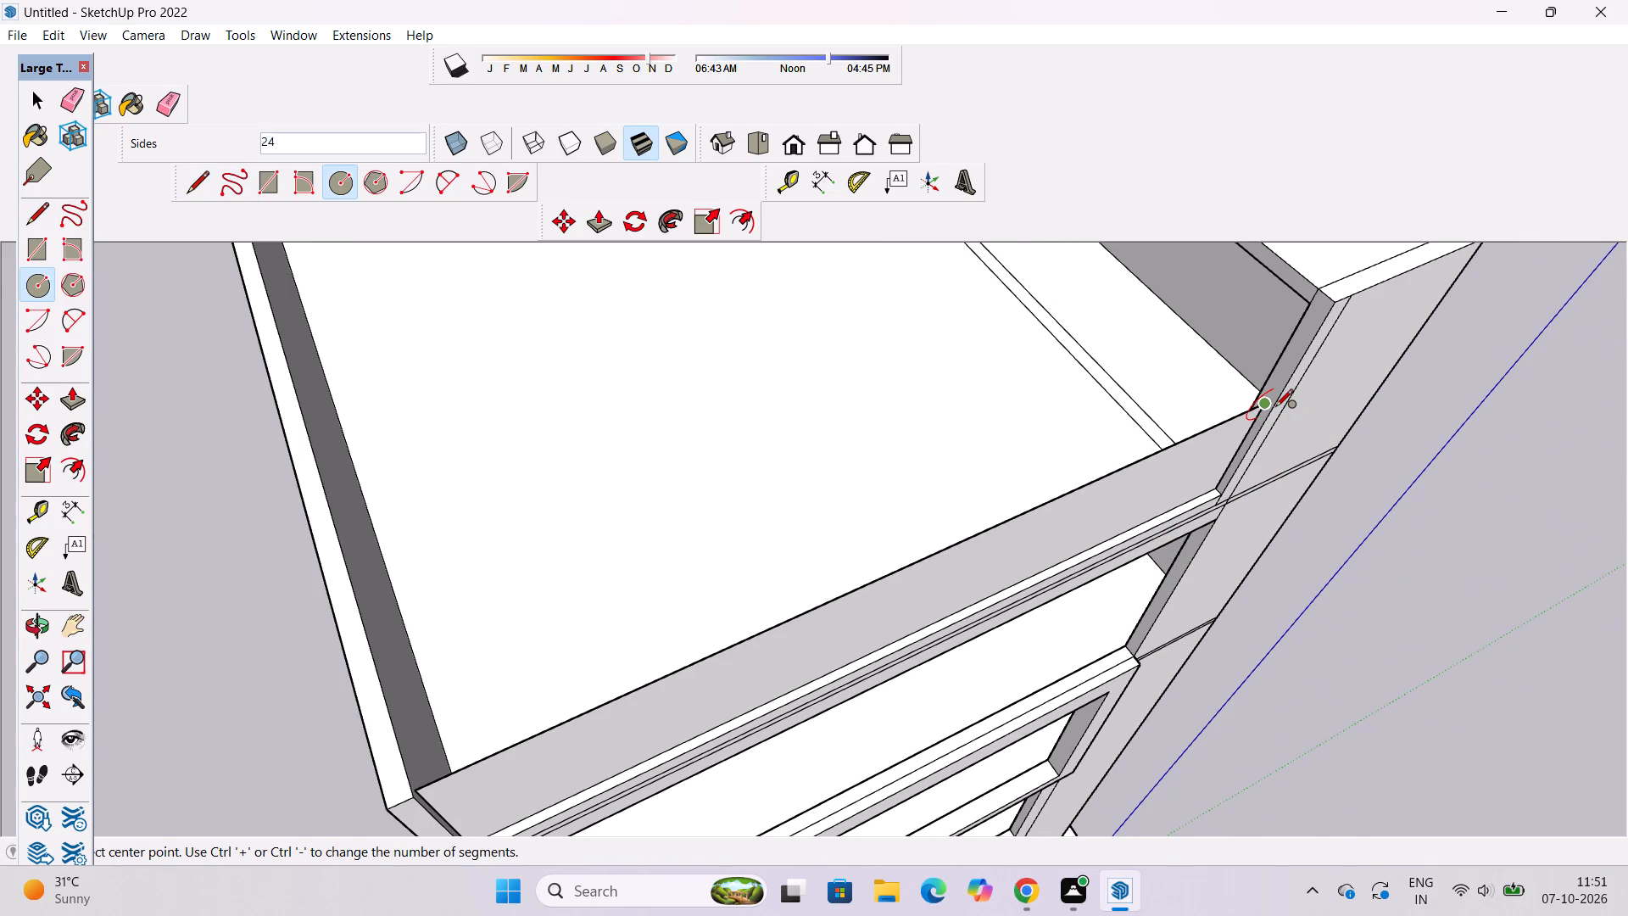
pyautogui.scroll(12, 1275, 408)
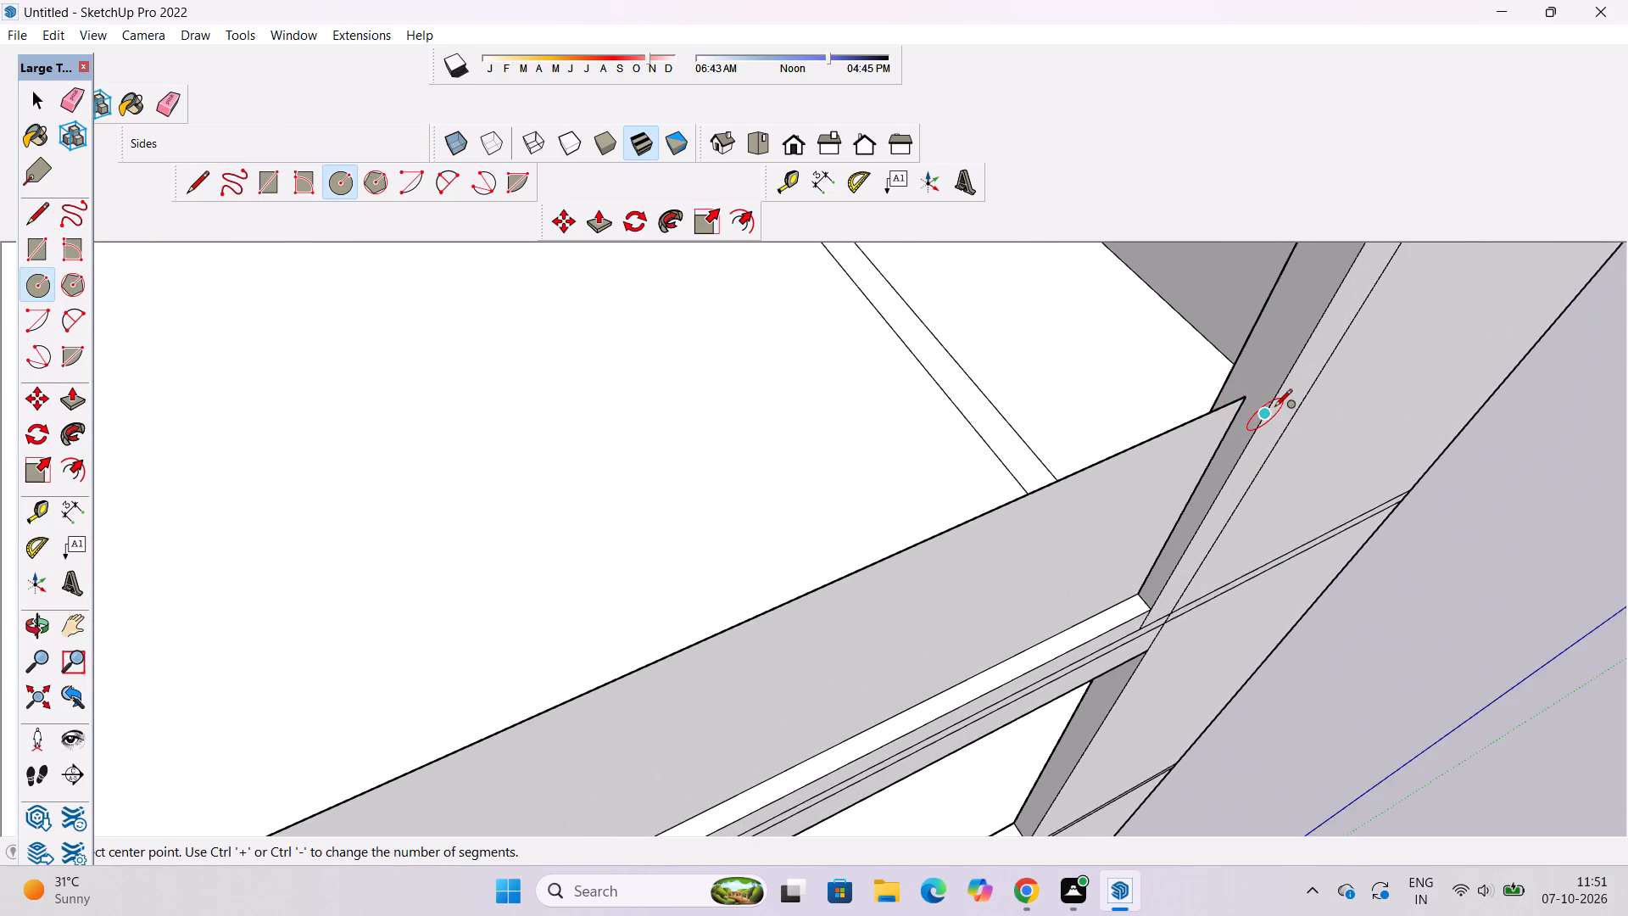
pyautogui.click(1241, 399)
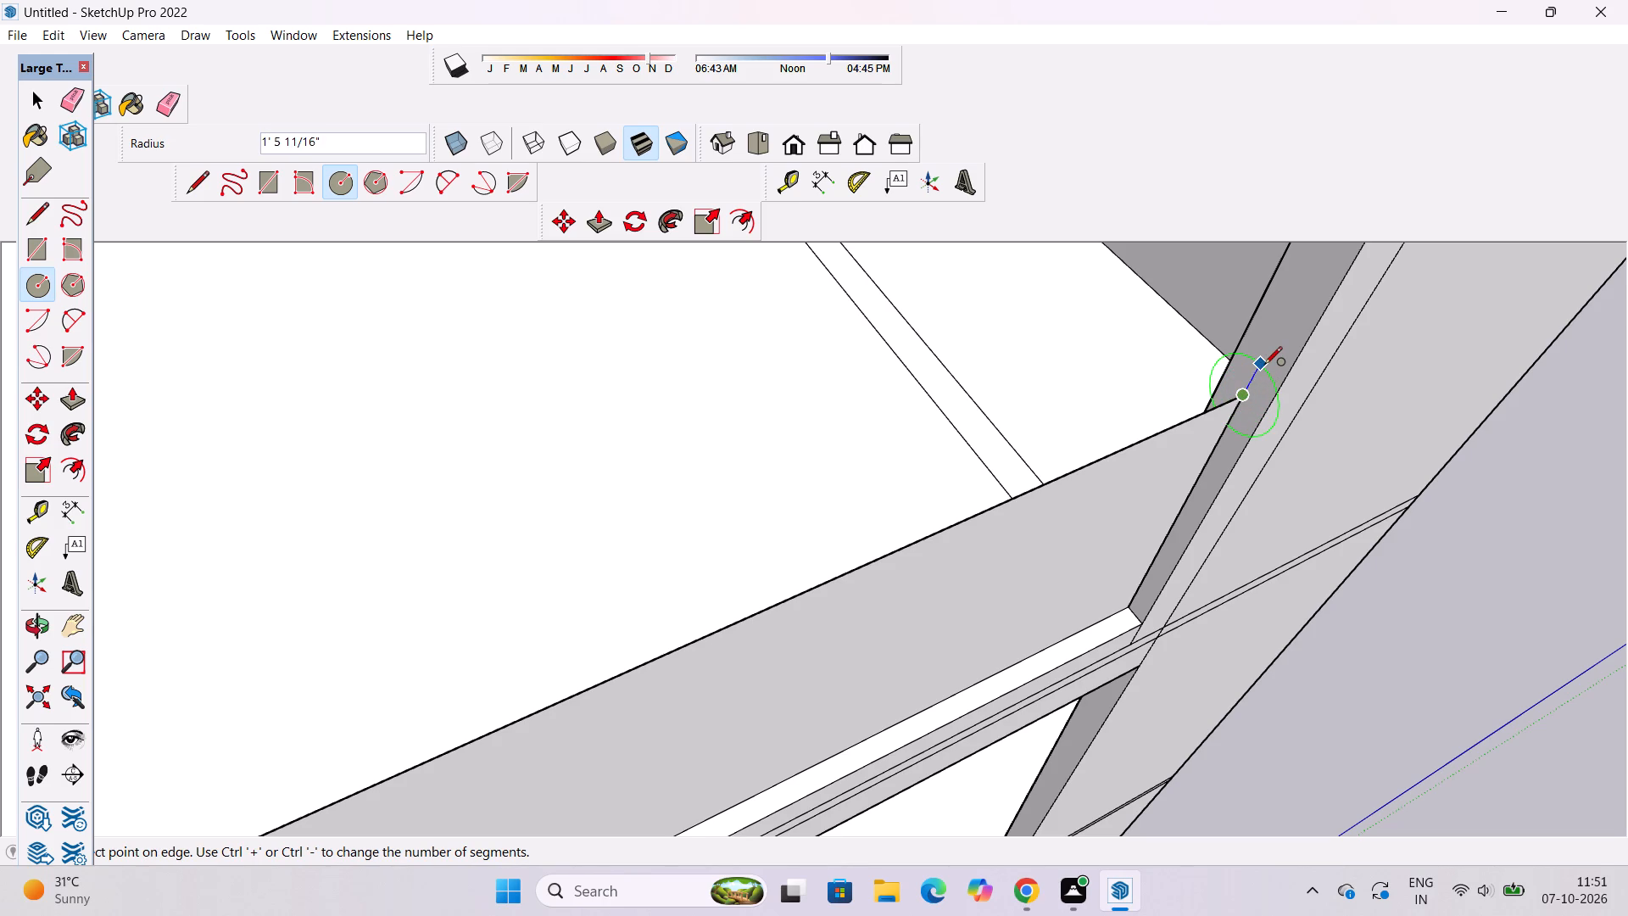
pyautogui.write('6"')
pyautogui.press('Return')
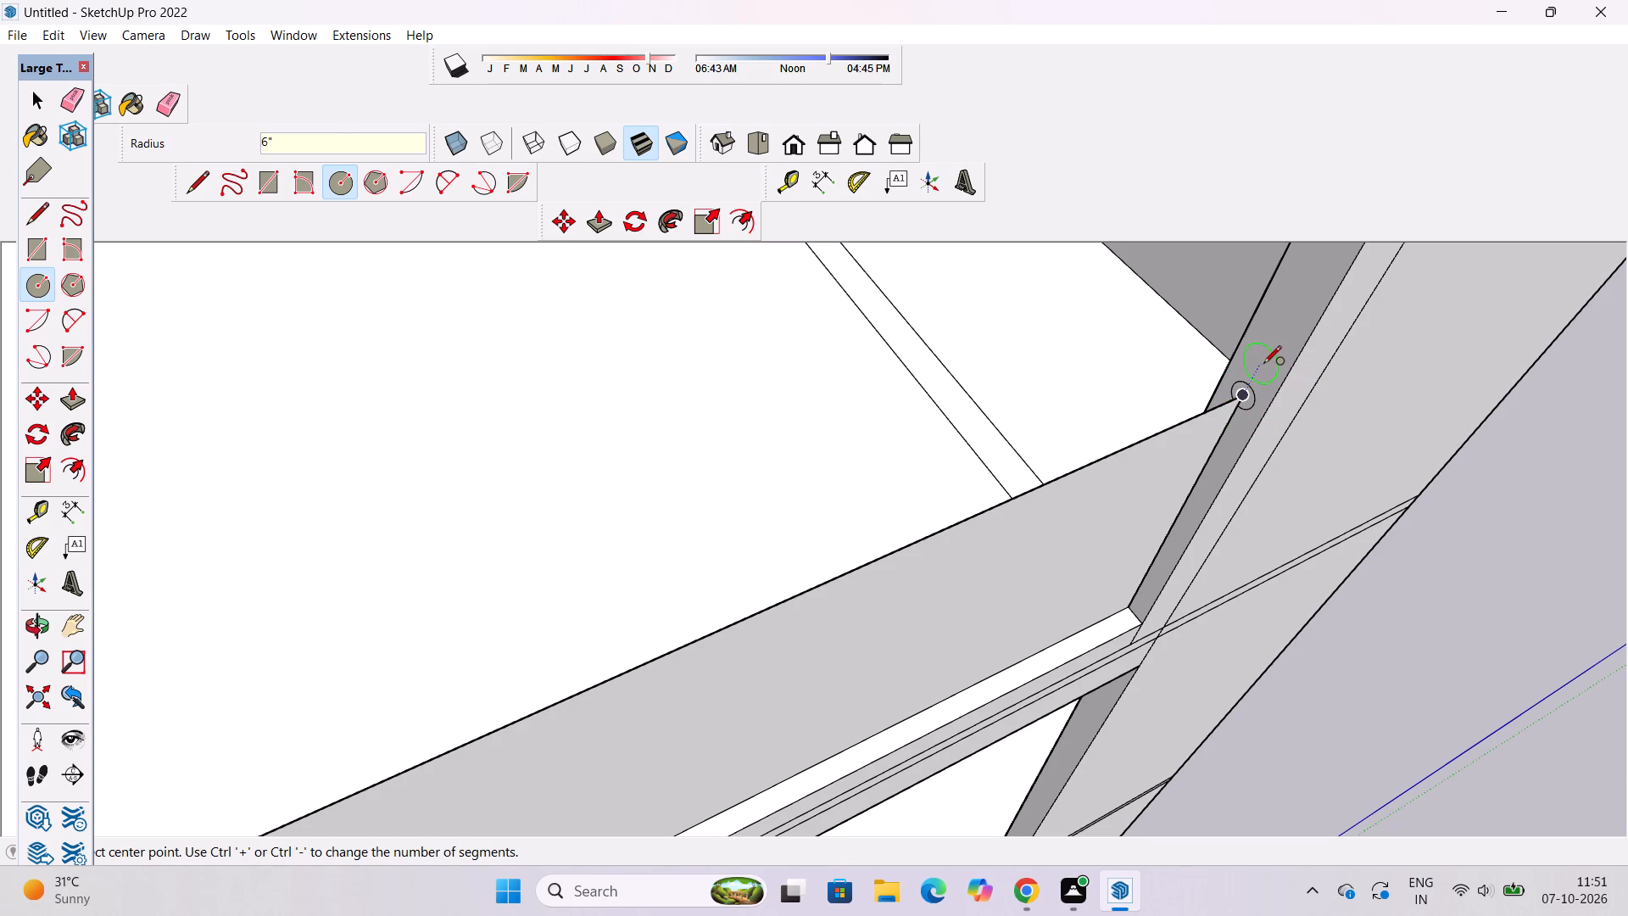
pyautogui.press('space')
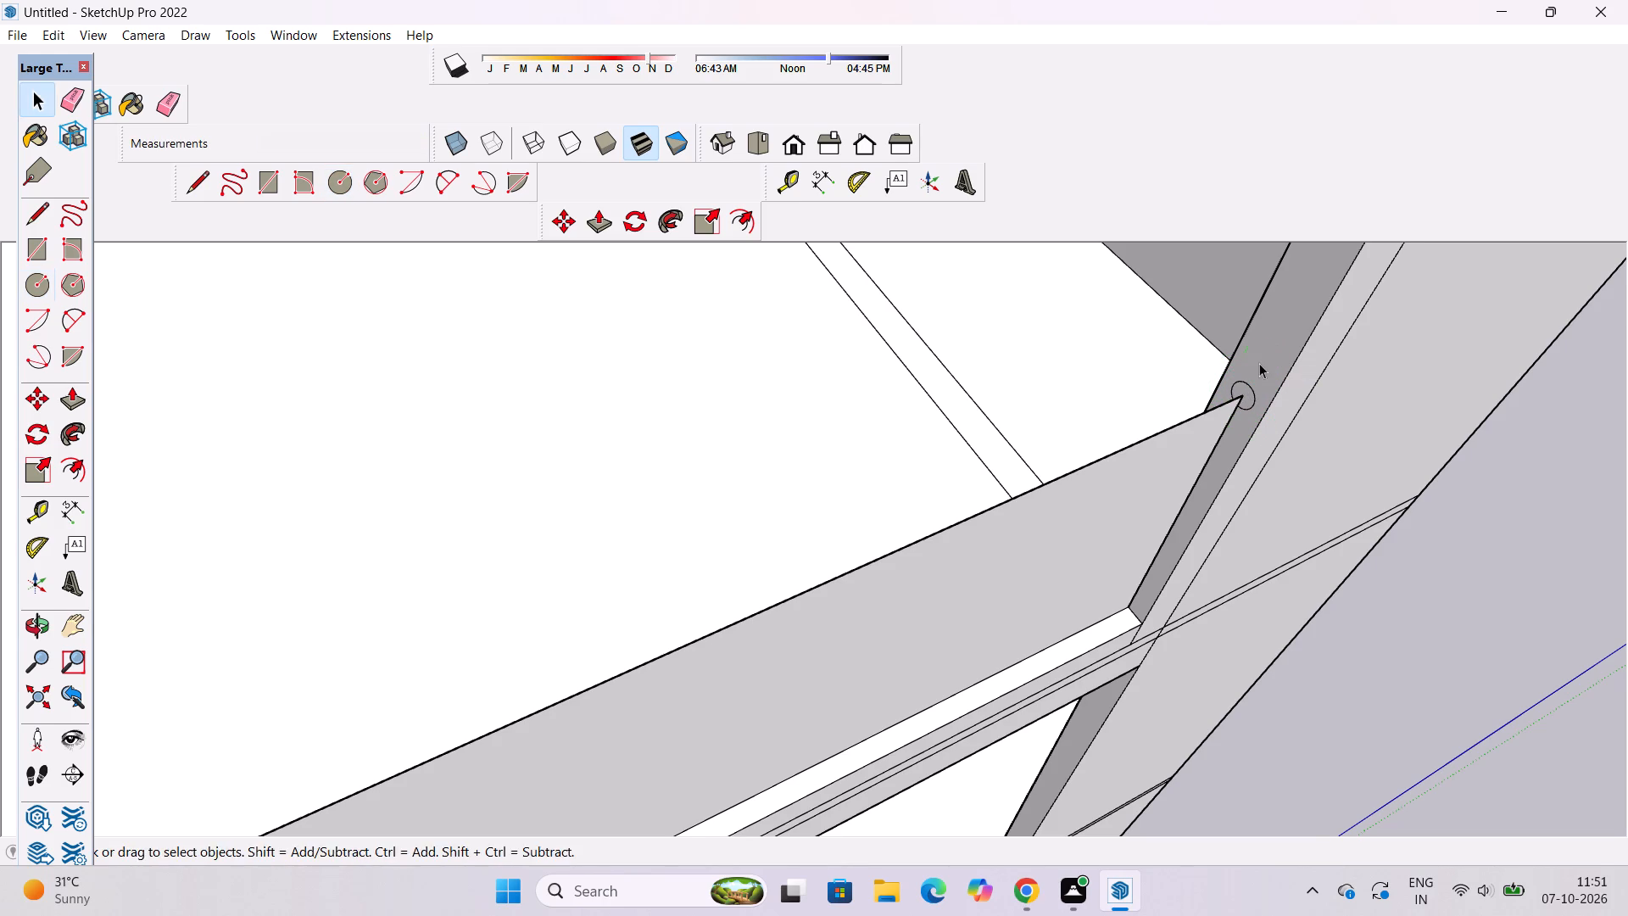
# Sweep the circle along the front panel's top edge with Follow Me to form a round handrail.
pyautogui.write('o')
pyautogui.scroll(-4, 1248, 370)
pyautogui.moveTo(1275, 445); pyautogui.dragTo(1251, 366)
pyautogui.scroll(-4, 1246, 366)
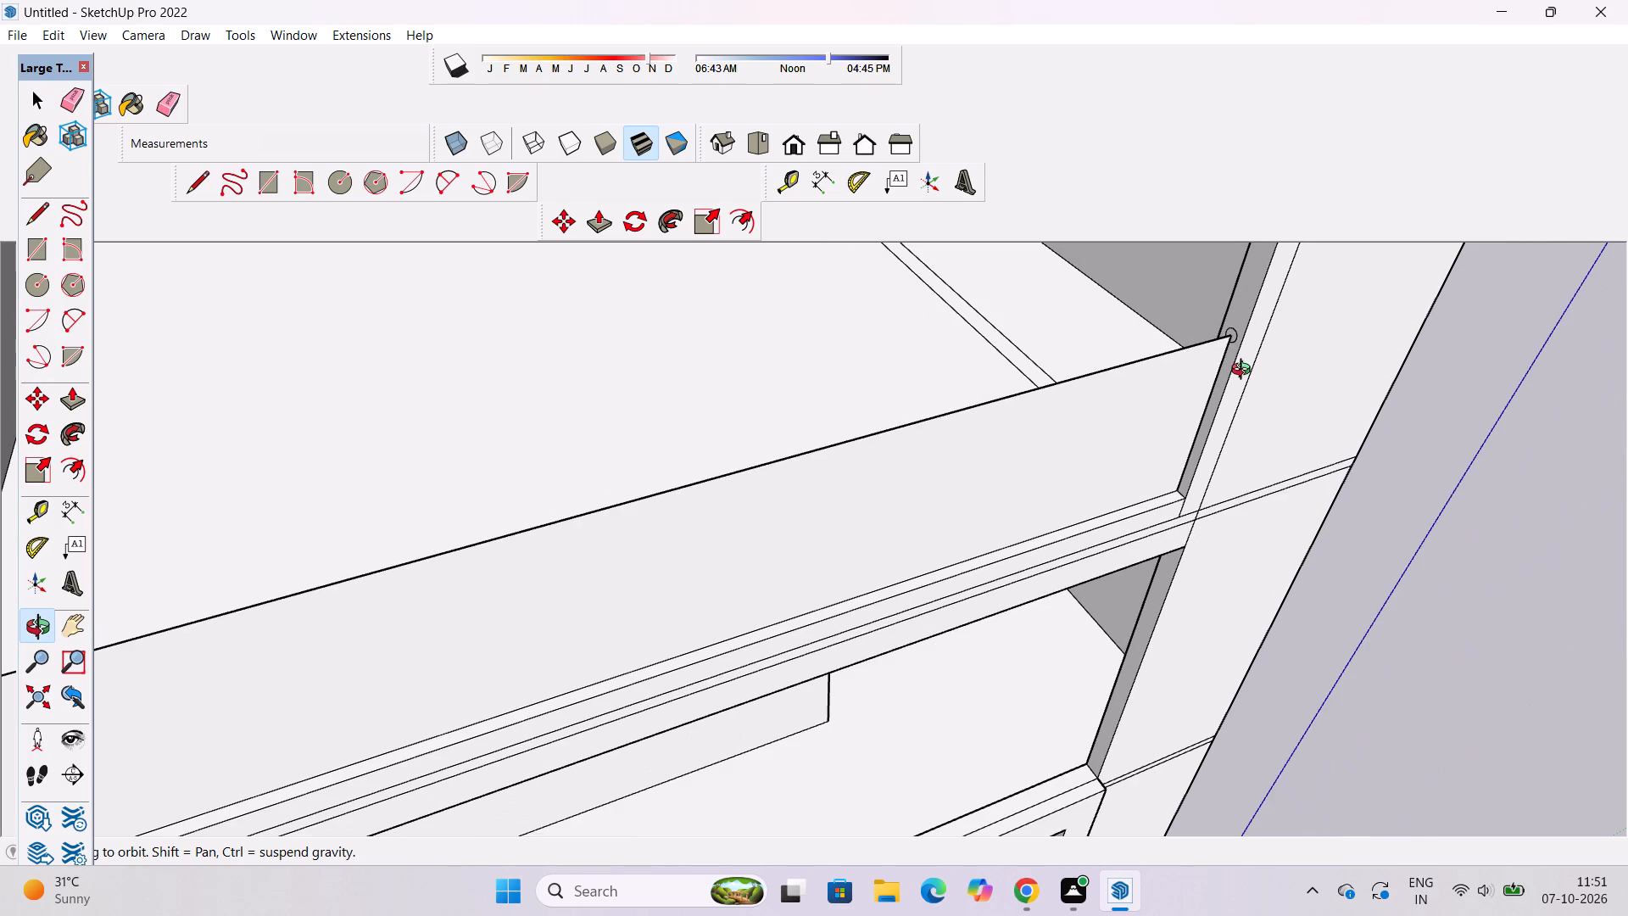
pyautogui.scroll(4, 1245, 371)
pyautogui.scroll(-3, 1245, 371)
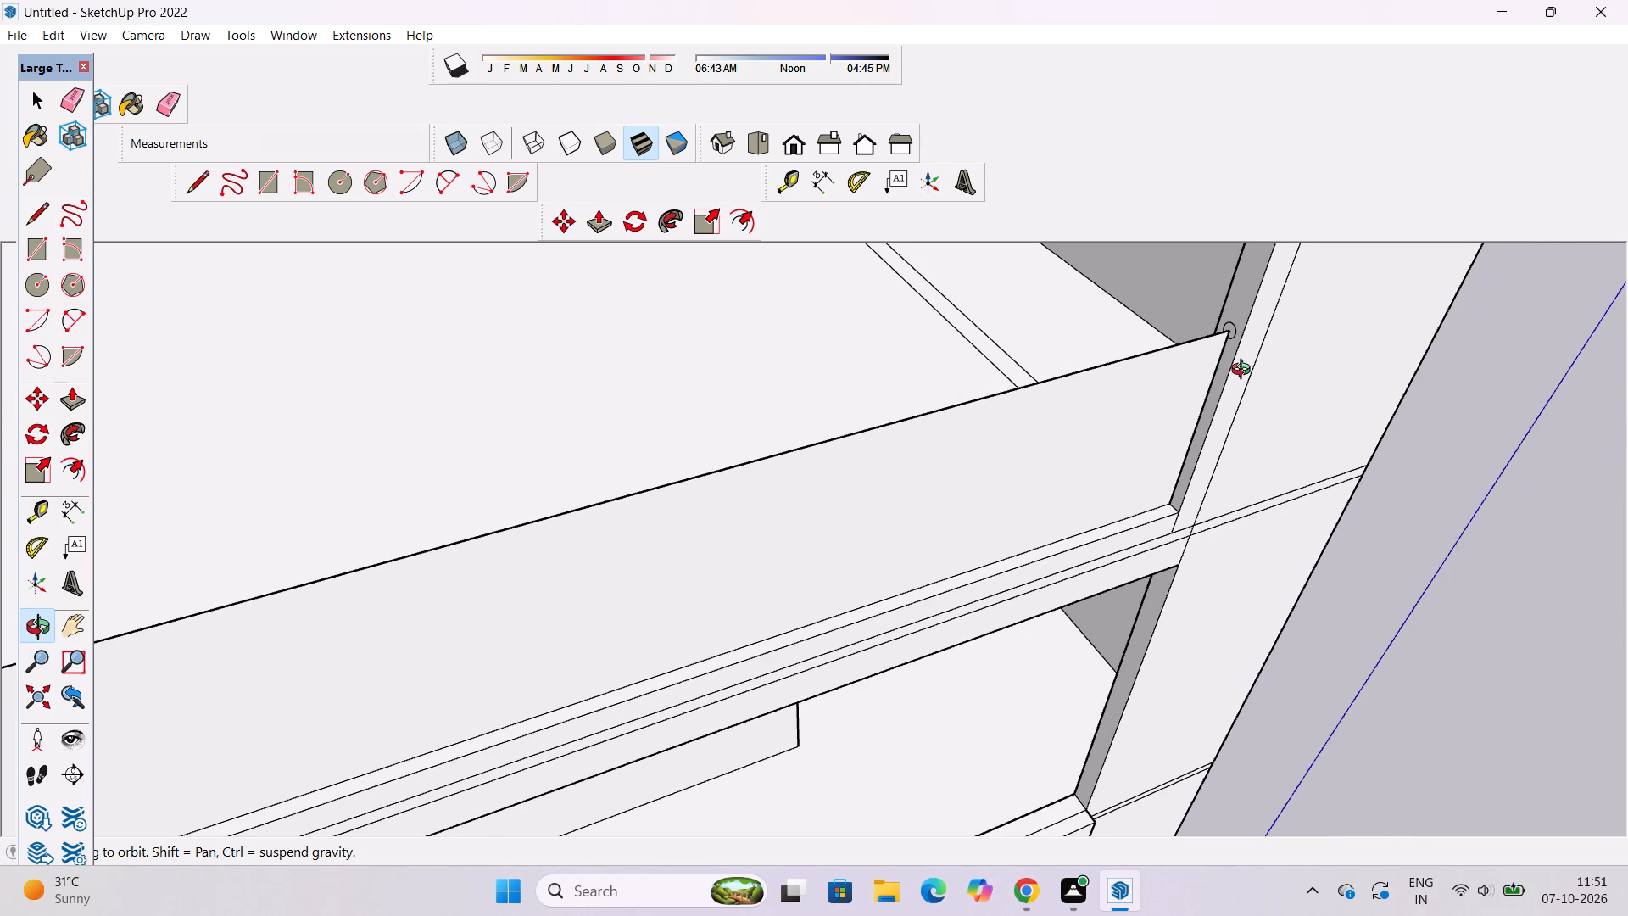
pyautogui.scroll(3, 1245, 371)
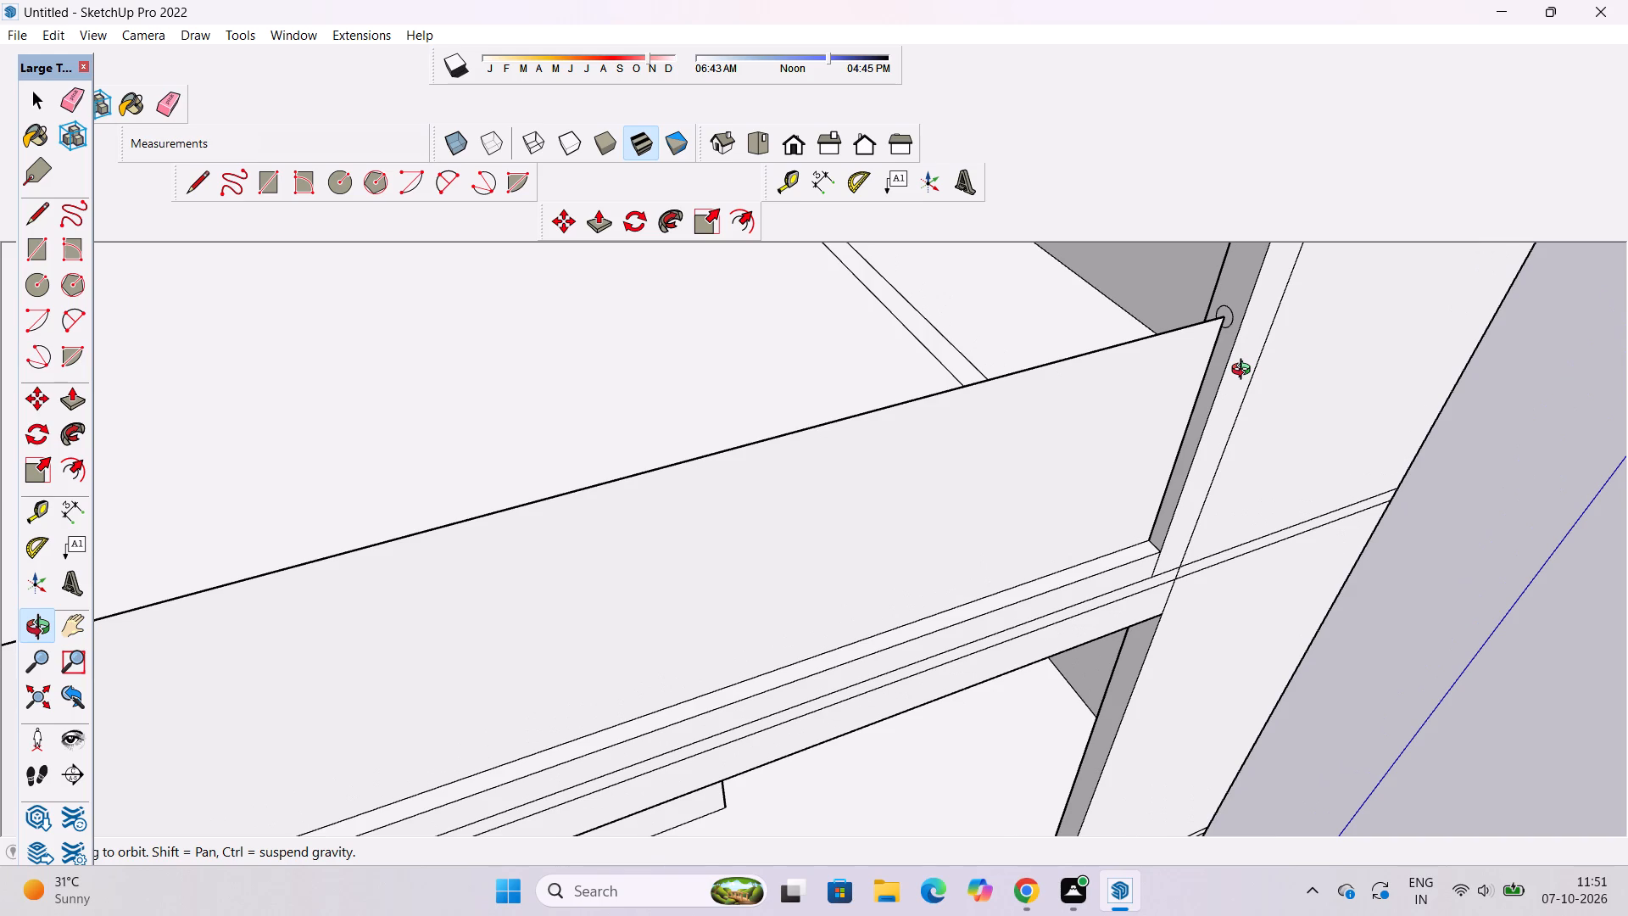
pyautogui.scroll(-5, 1245, 372)
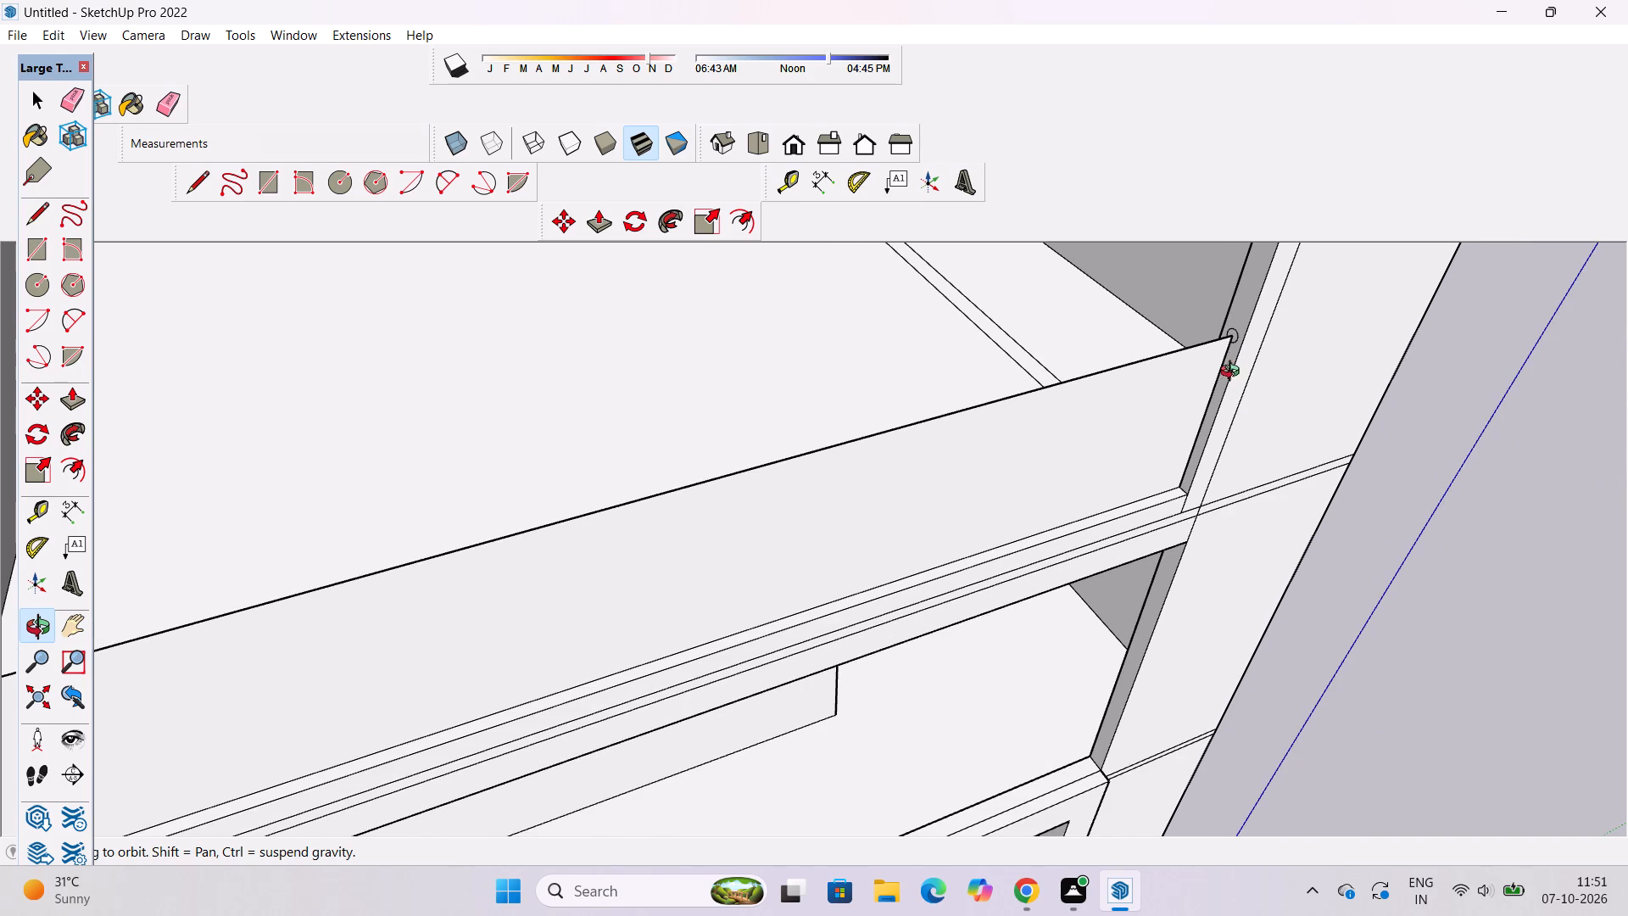
pyautogui.scroll(4, 1233, 366)
pyautogui.keyDown('shift'); pyautogui.moveTo(1229, 365); pyautogui.dragTo(1160, 447); pyautogui.keyUp('shift')
pyautogui.moveTo(1166, 437); pyautogui.dragTo(1204, 370)
pyautogui.scroll(3, 1194, 375)
pyautogui.keyDown('shift'); pyautogui.moveTo(1135, 387); pyautogui.dragTo(1137, 404); pyautogui.keyUp('shift')
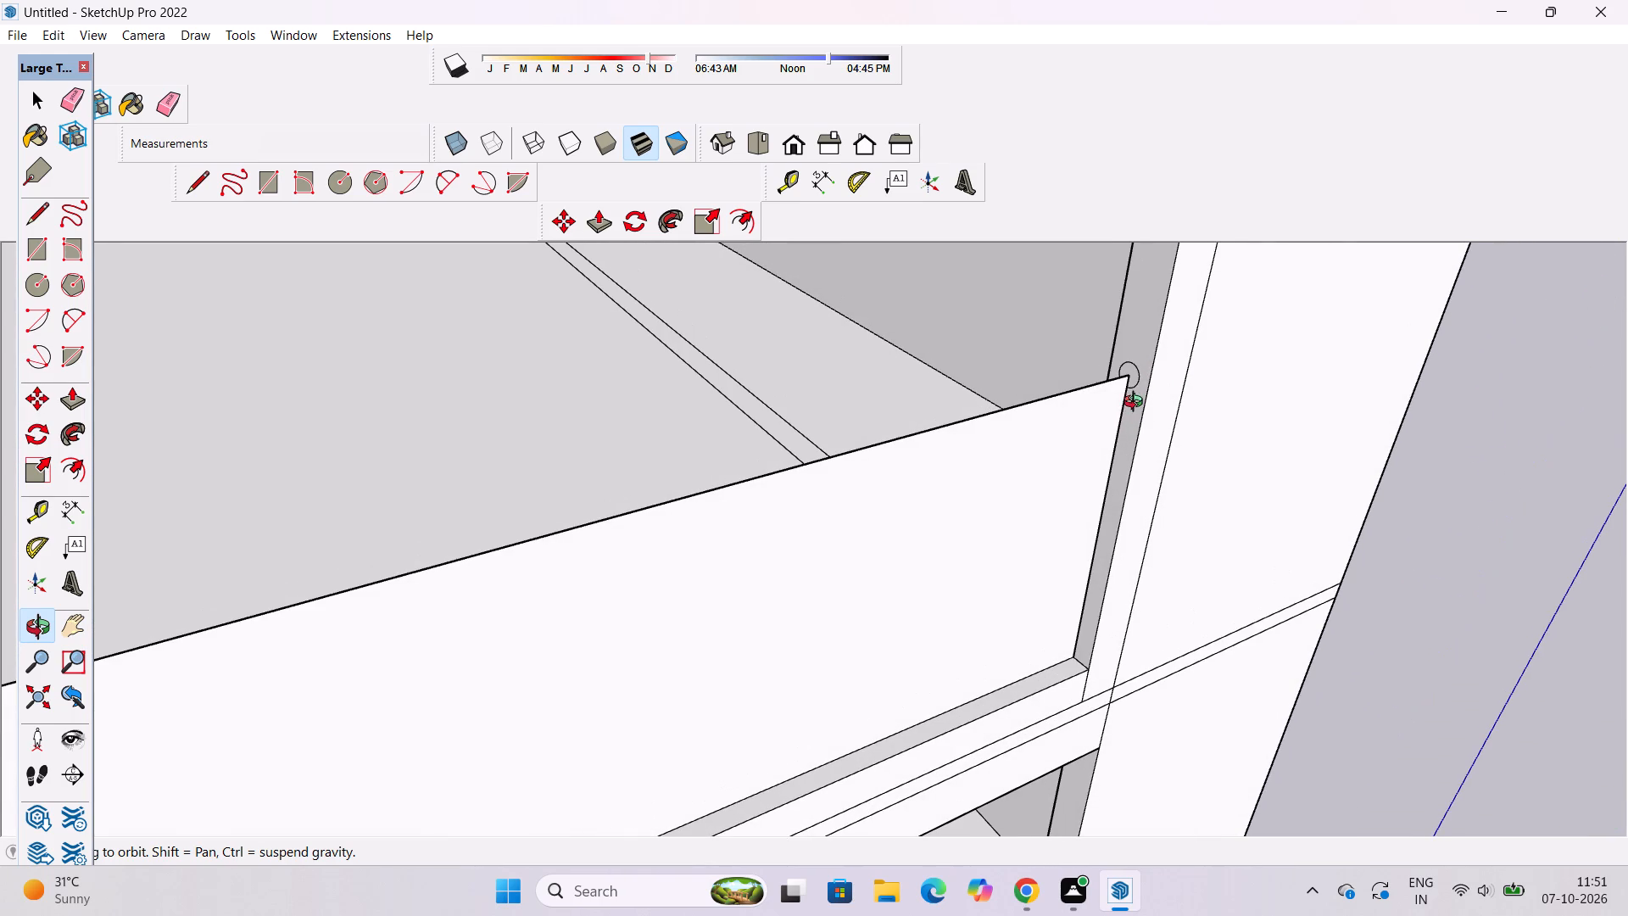
pyautogui.scroll(1, 1132, 397)
pyautogui.keyDown('shift'); pyautogui.moveTo(1132, 397); pyautogui.dragTo(1132, 417); pyautogui.keyUp('shift')
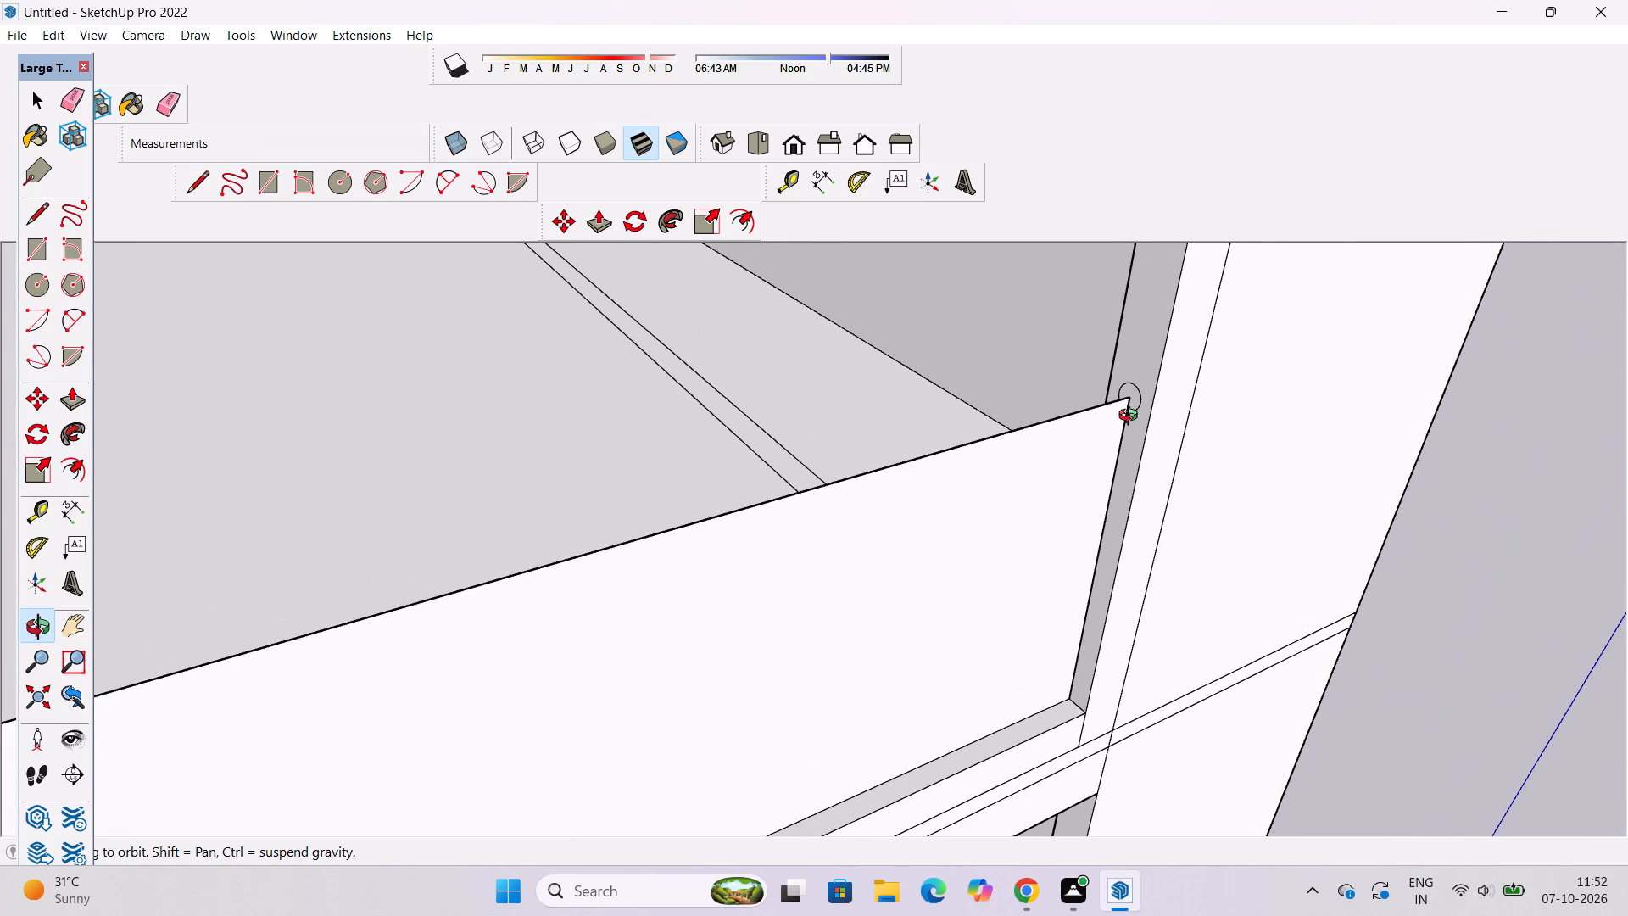
pyautogui.scroll(2, 1132, 417)
pyautogui.keyDown('shift'); pyautogui.moveTo(1132, 417); pyautogui.dragTo(1165, 431); pyautogui.keyUp('shift')
pyautogui.keyDown('shift'); pyautogui.moveTo(1166, 431); pyautogui.dragTo(1263, 431); pyautogui.keyUp('shift')
pyautogui.press('space')
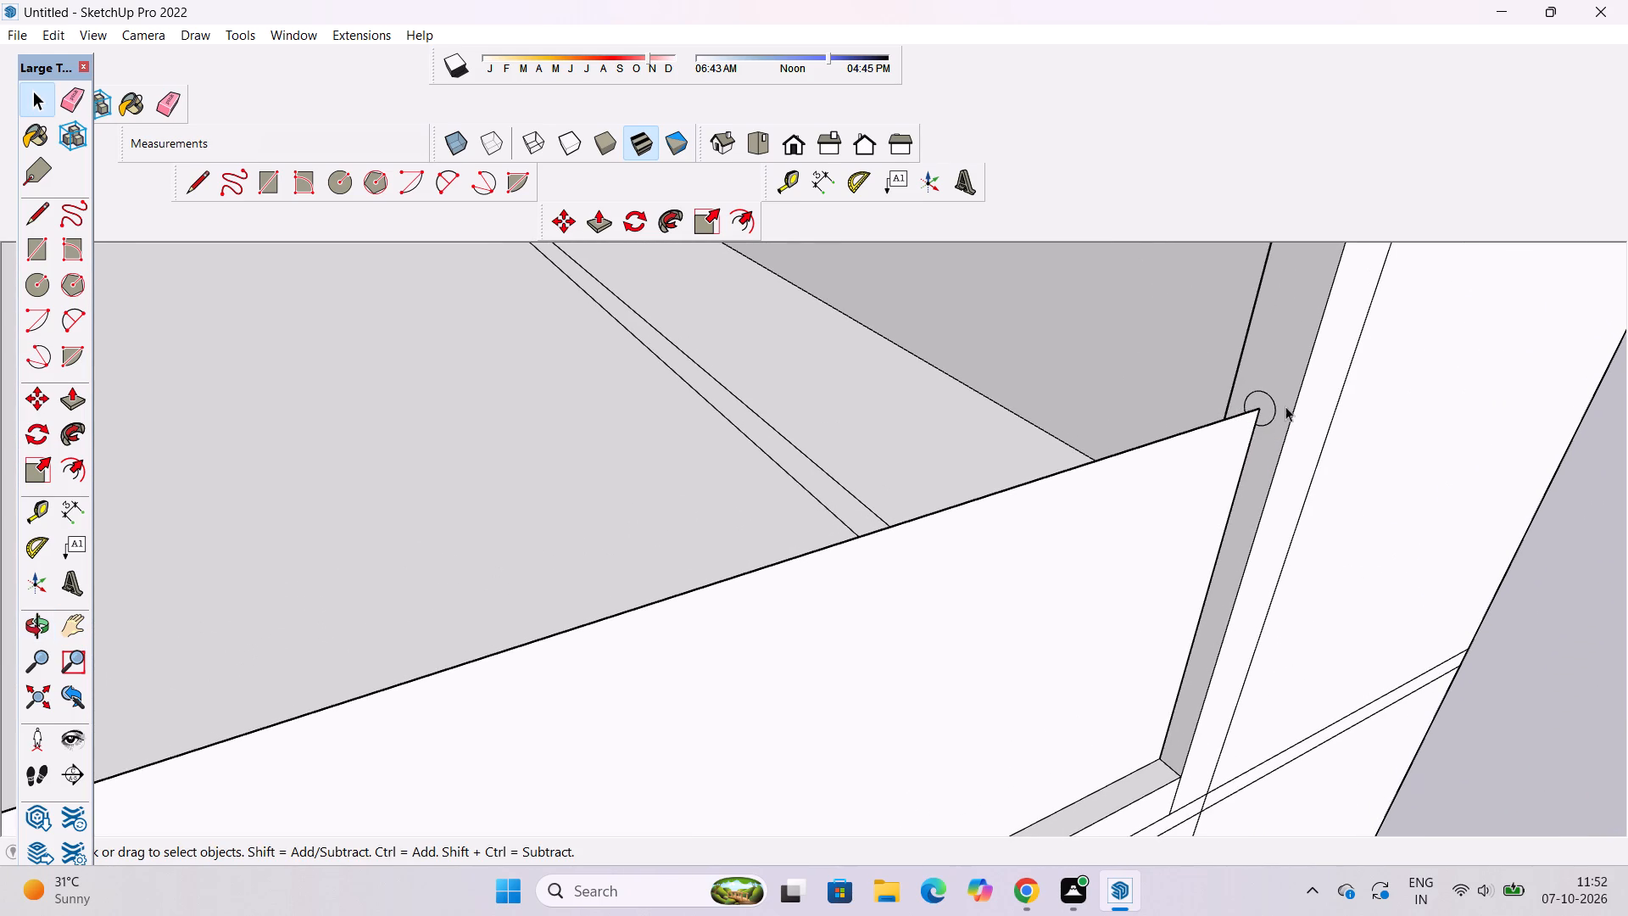
pyautogui.keyDown('shift'); pyautogui.scroll(4, 1278, 400); pyautogui.keyUp('shift')
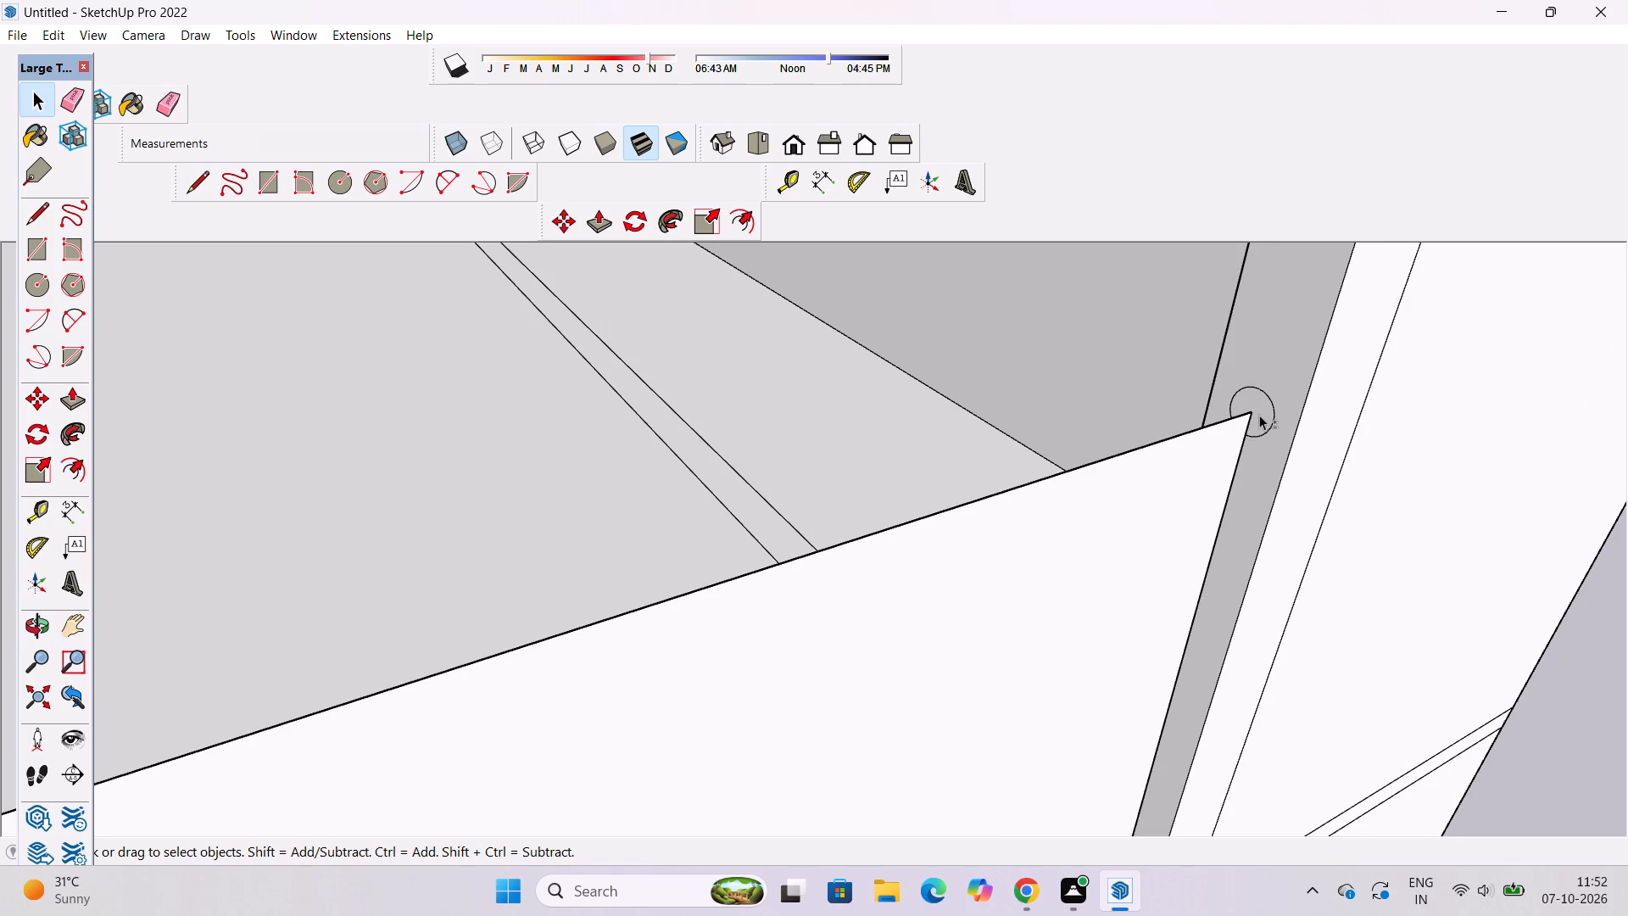
pyautogui.keyDown('shift'); pyautogui.doubleClick(1259, 414); pyautogui.keyUp('shift')
pyautogui.keyDown('shift'); pyautogui.click(1222, 422); pyautogui.keyUp('shift')
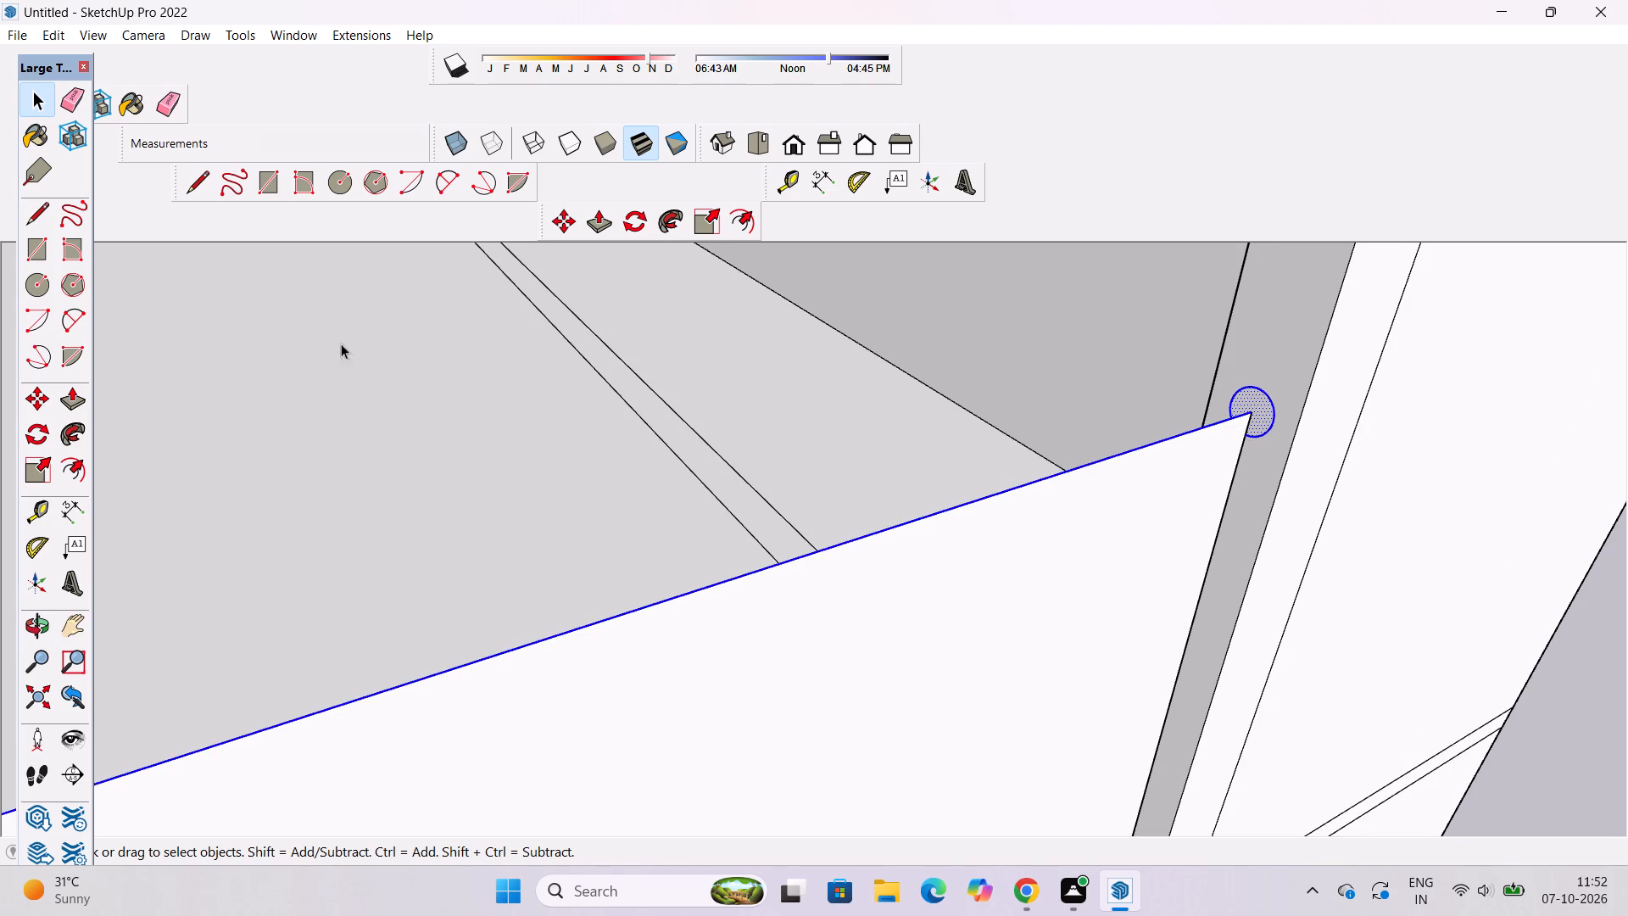
pyautogui.click(75, 424)
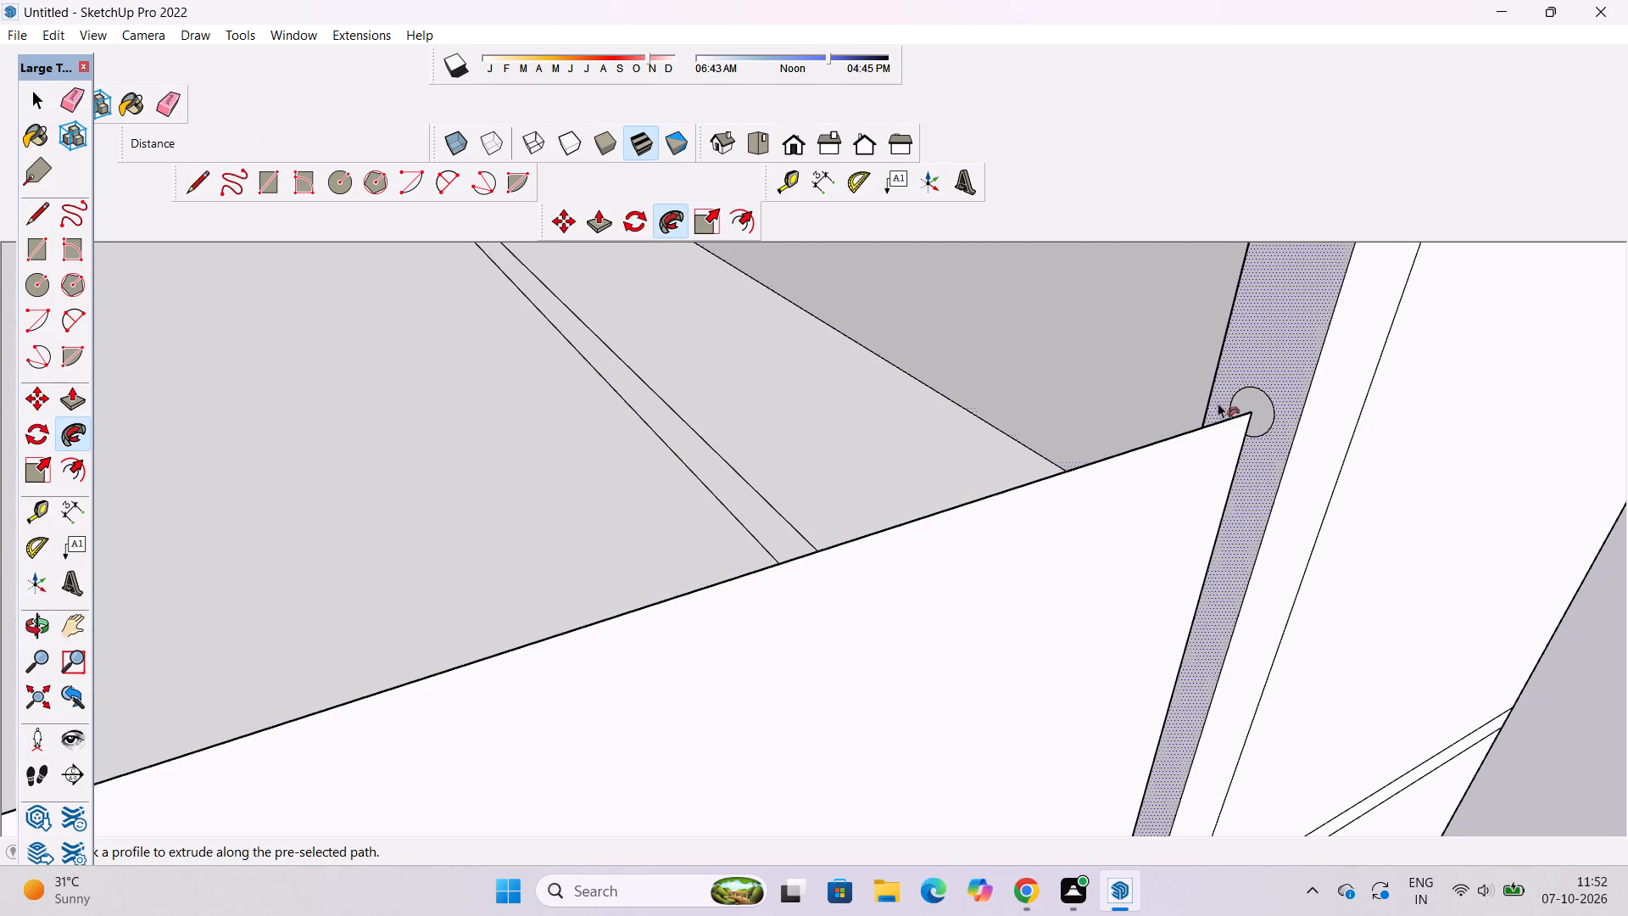
pyautogui.click(1256, 416)
# Examine the roof's front panel and handrail and the storeys below from the front, both sides and above.
pyautogui.press('o')
pyautogui.scroll(-9, 1174, 382)
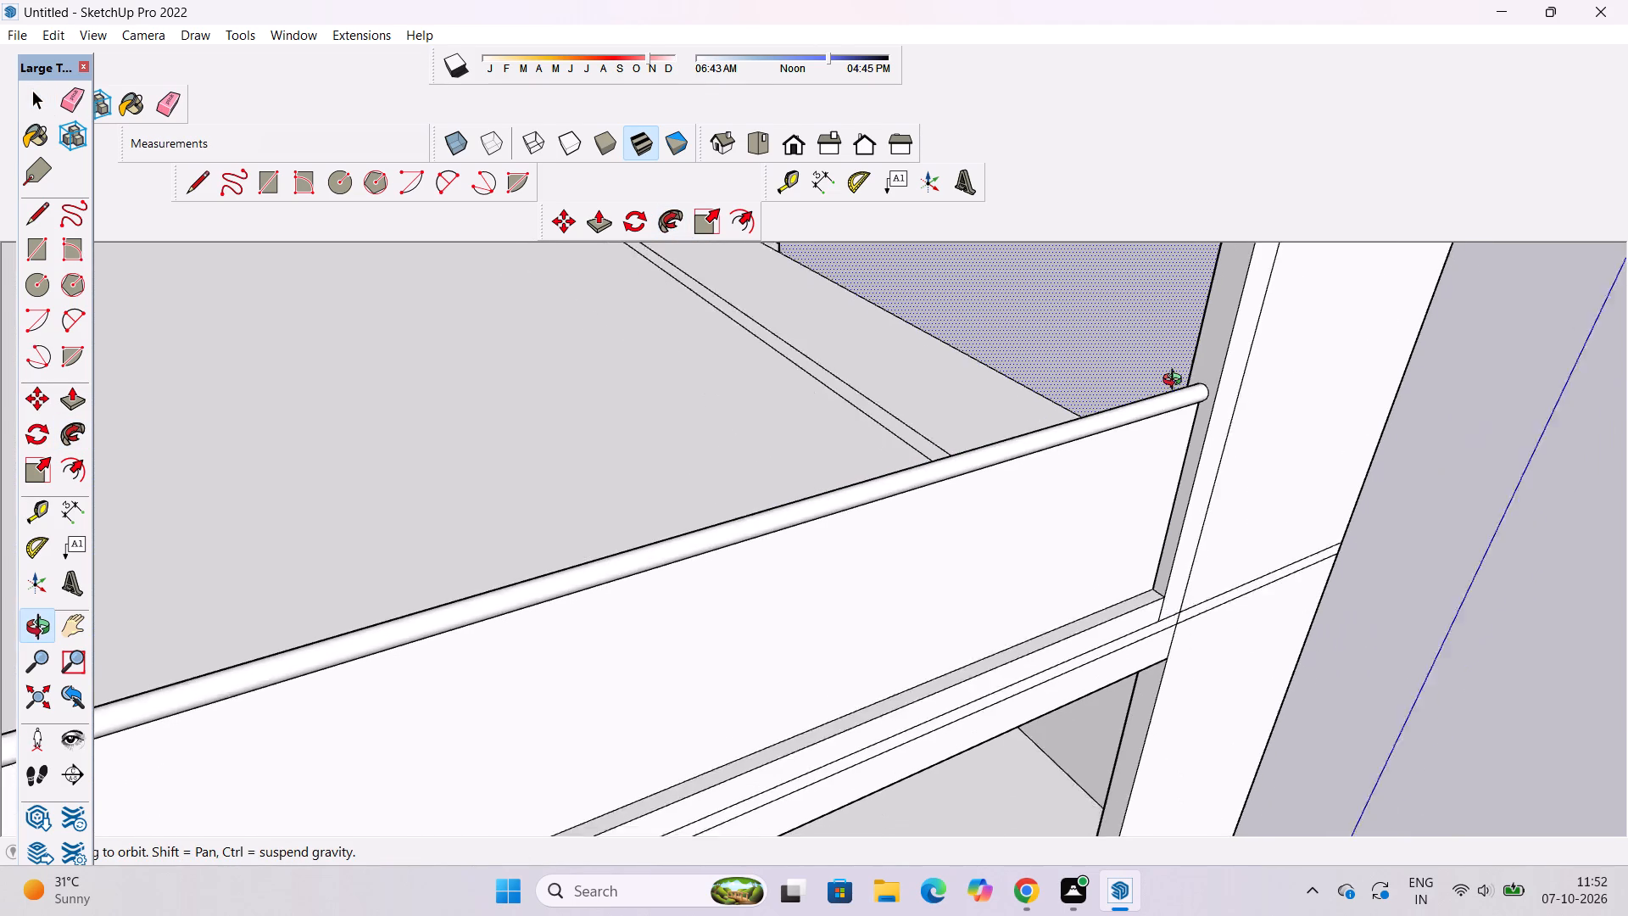
pyautogui.scroll(-3, 1176, 382)
pyautogui.moveTo(1078, 427); pyautogui.dragTo(787, 389)
pyautogui.scroll(-4, 684, 393)
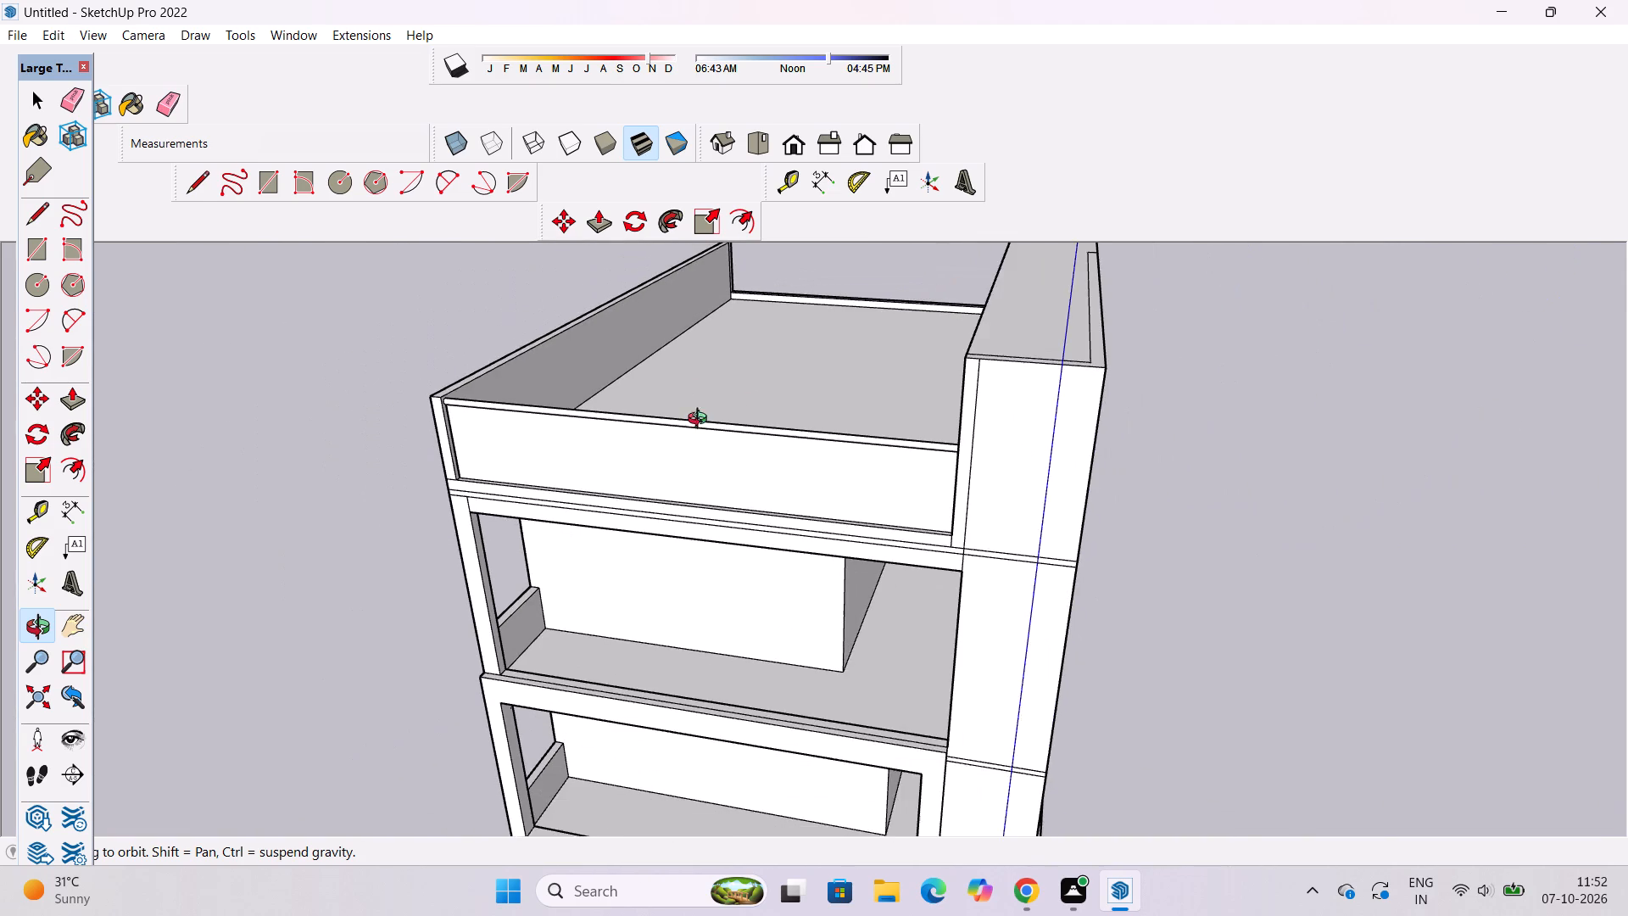
pyautogui.keyDown('shift'); pyautogui.moveTo(701, 448); pyautogui.dragTo(701, 487); pyautogui.keyUp('shift')
pyautogui.moveTo(706, 522); pyautogui.dragTo(713, 444)
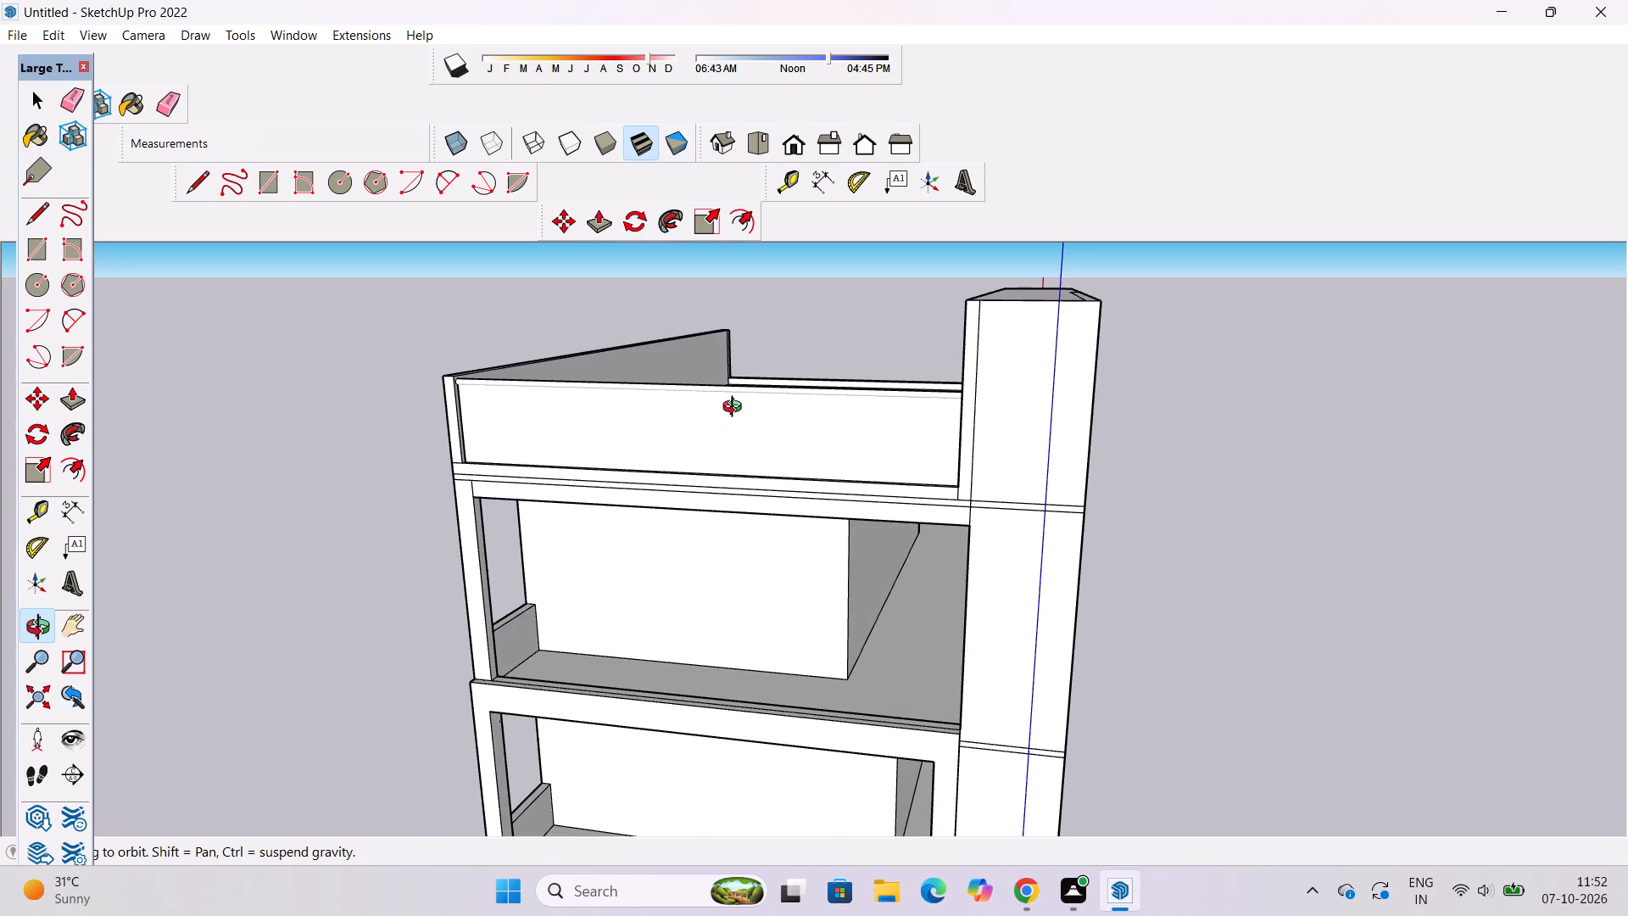
pyautogui.scroll(-3, 736, 409)
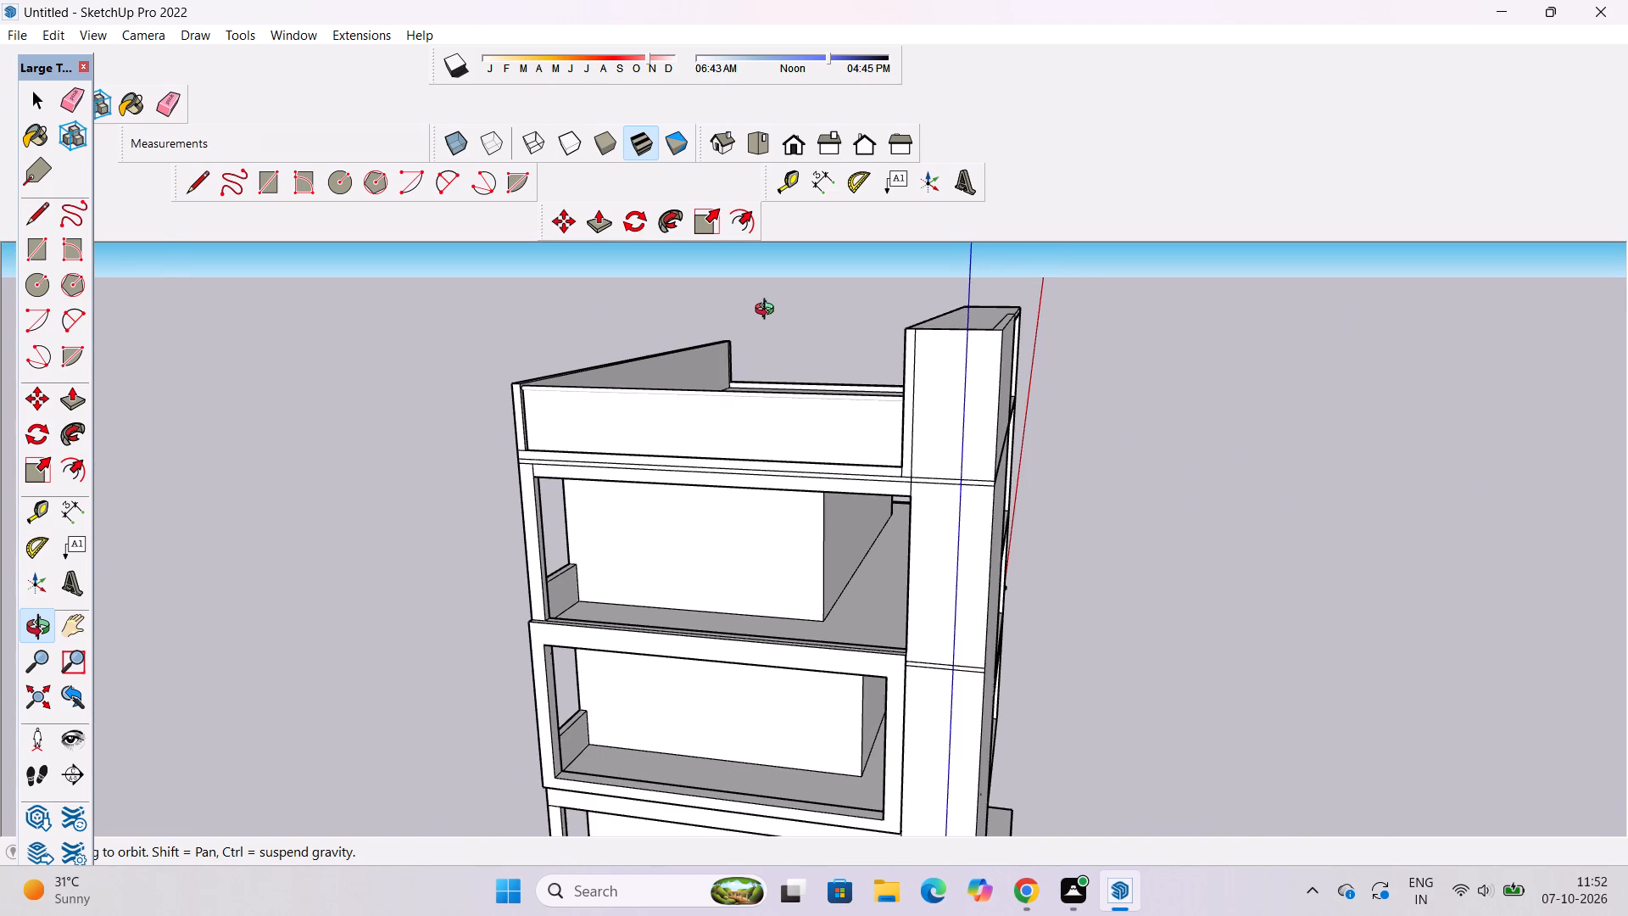
pyautogui.scroll(-4, 768, 311)
pyautogui.scroll(3, 728, 480)
pyautogui.moveTo(817, 533); pyautogui.dragTo(1152, 556)
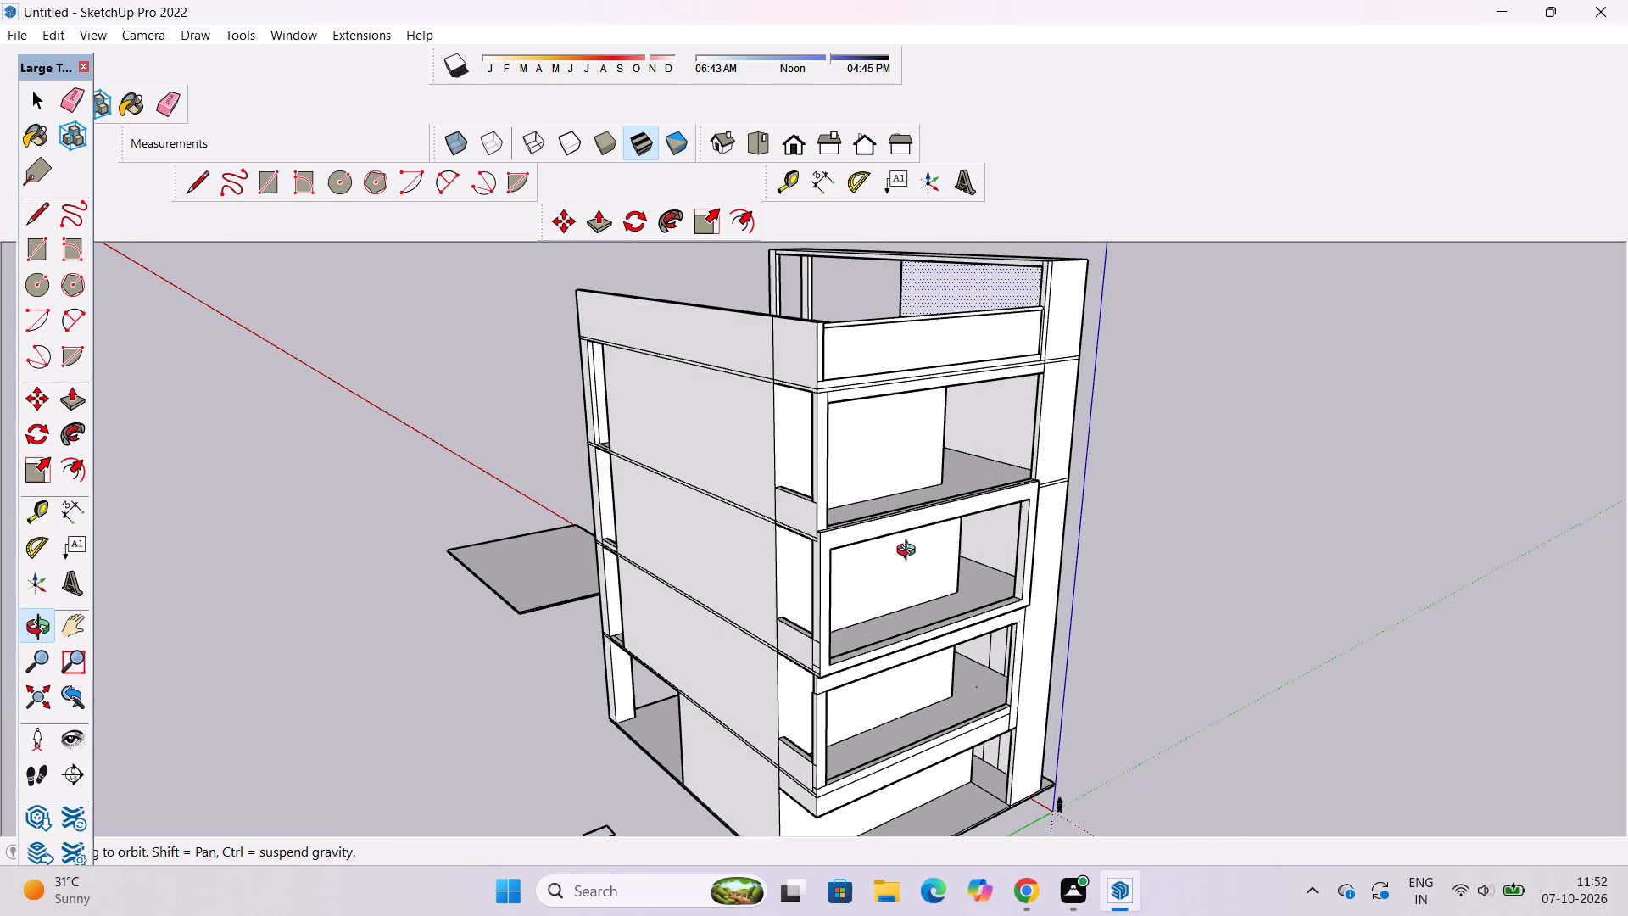
pyautogui.scroll(4, 862, 536)
pyautogui.moveTo(1174, 509); pyautogui.dragTo(898, 487)
pyautogui.scroll(-5, 1027, 465)
pyautogui.moveTo(1257, 479); pyautogui.dragTo(964, 490)
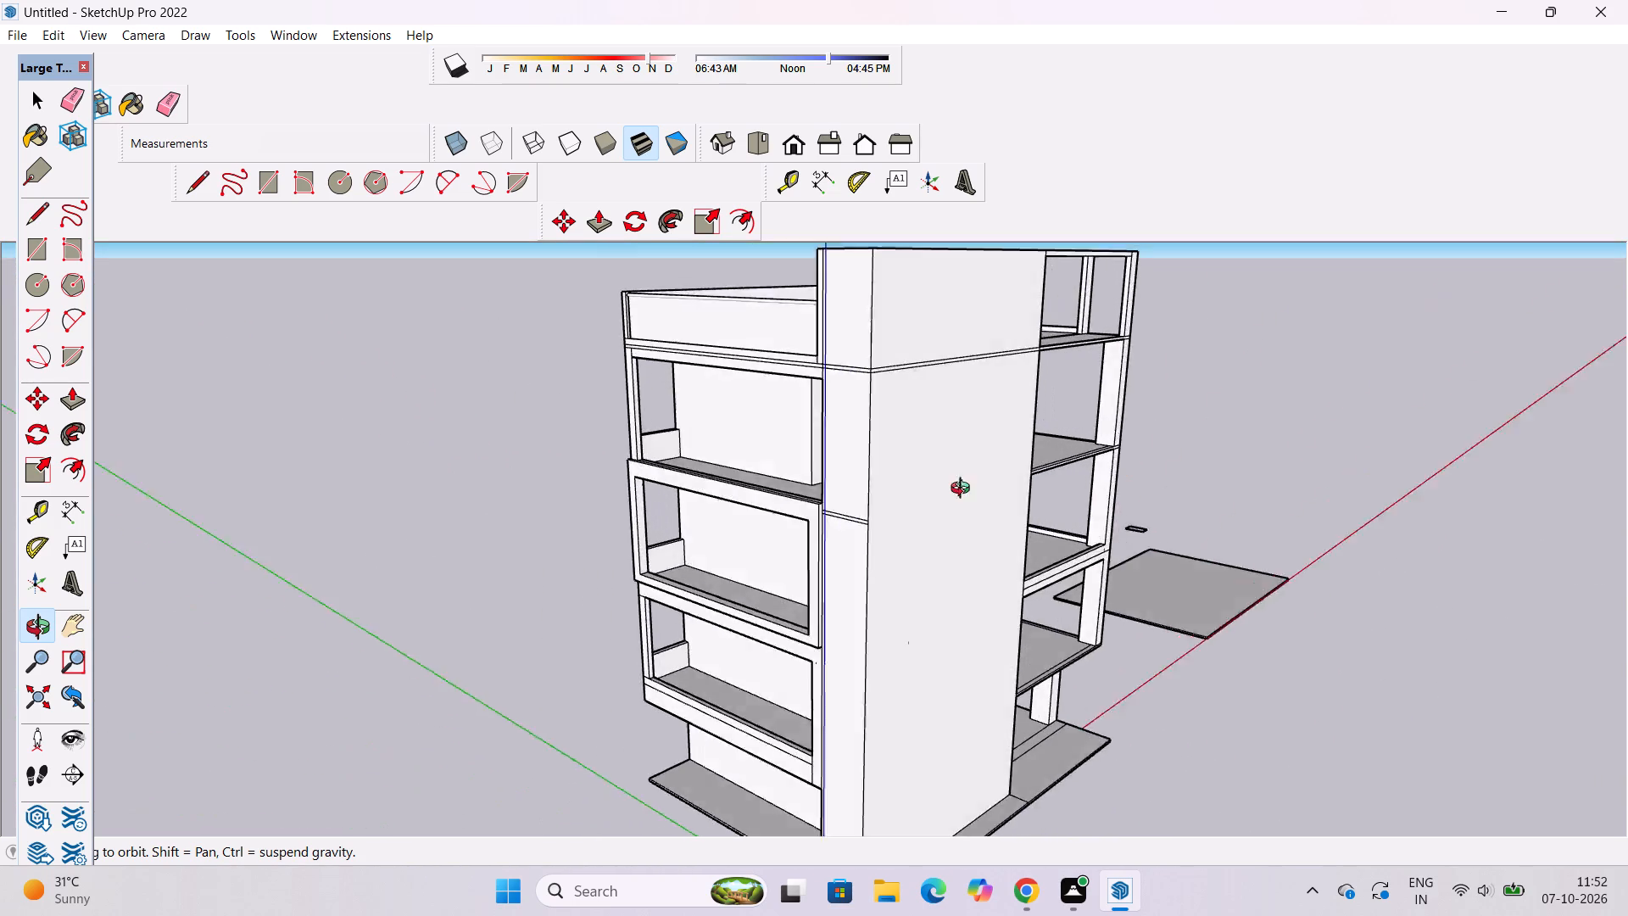
pyautogui.moveTo(964, 490); pyautogui.dragTo(881, 487)
pyautogui.keyDown('shift'); pyautogui.moveTo(794, 527); pyautogui.dragTo(778, 449); pyautogui.keyUp('shift')
pyautogui.moveTo(689, 454); pyautogui.dragTo(1183, 712)
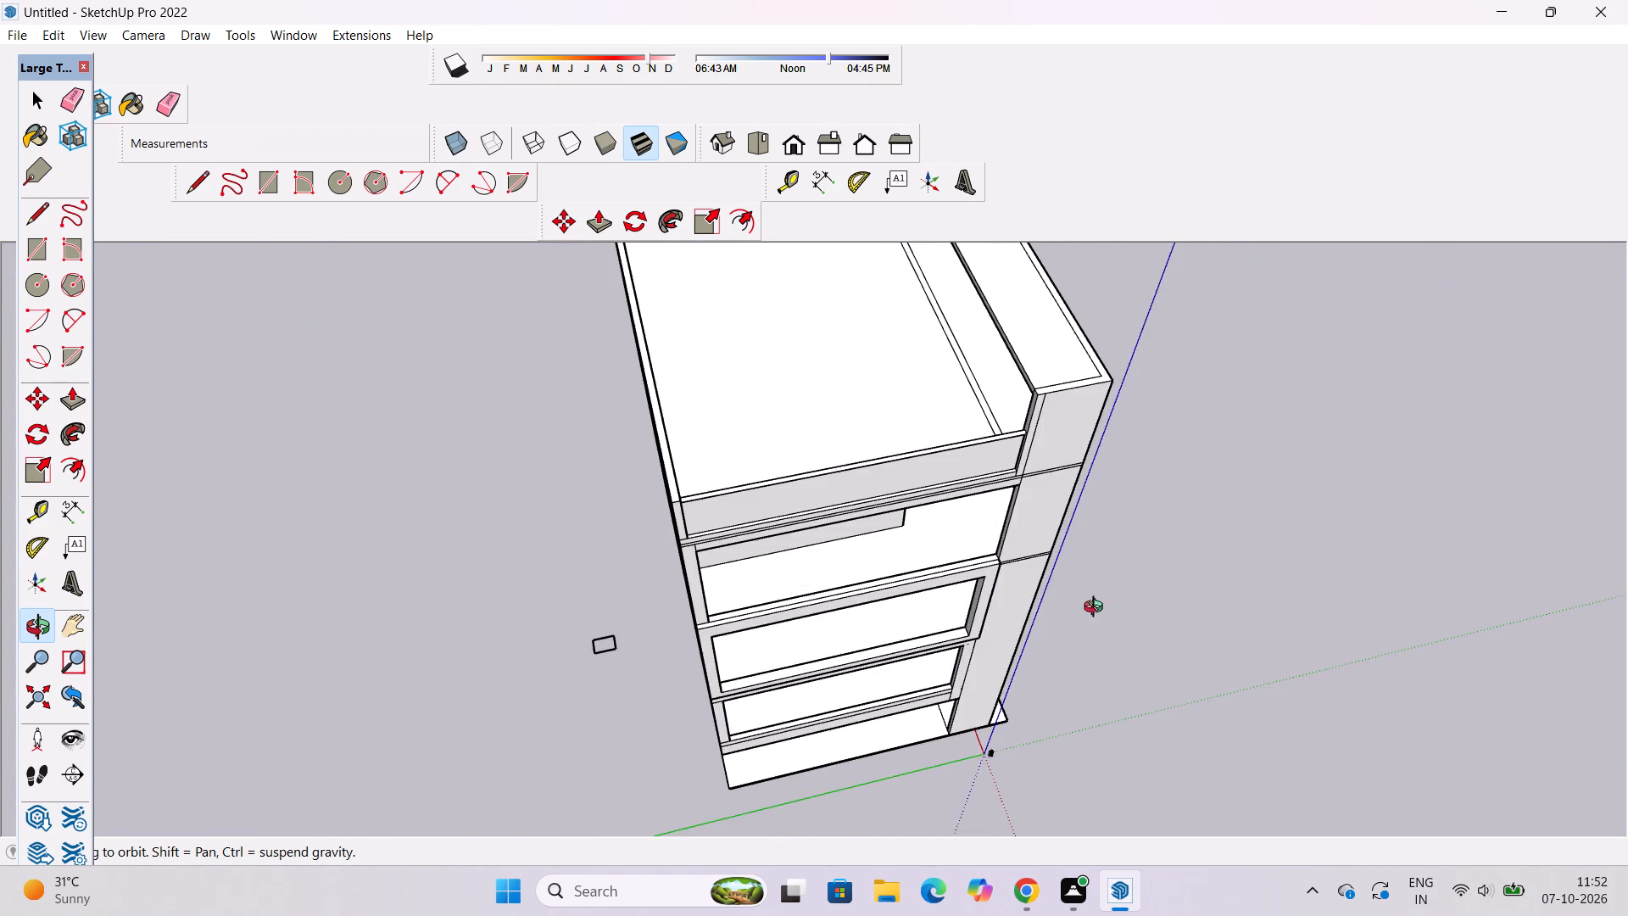
# Draw a 5' vertical line up the side wall's narrow inner face from its base edge midpoint, on the storey below the roof.
pyautogui.scroll(9, 1002, 509)
pyautogui.scroll(4, 991, 613)
pyautogui.keyDown('shift'); pyautogui.moveTo(969, 616); pyautogui.dragTo(1065, 582); pyautogui.keyUp('shift')
pyautogui.moveTo(1065, 582); pyautogui.dragTo(1123, 565)
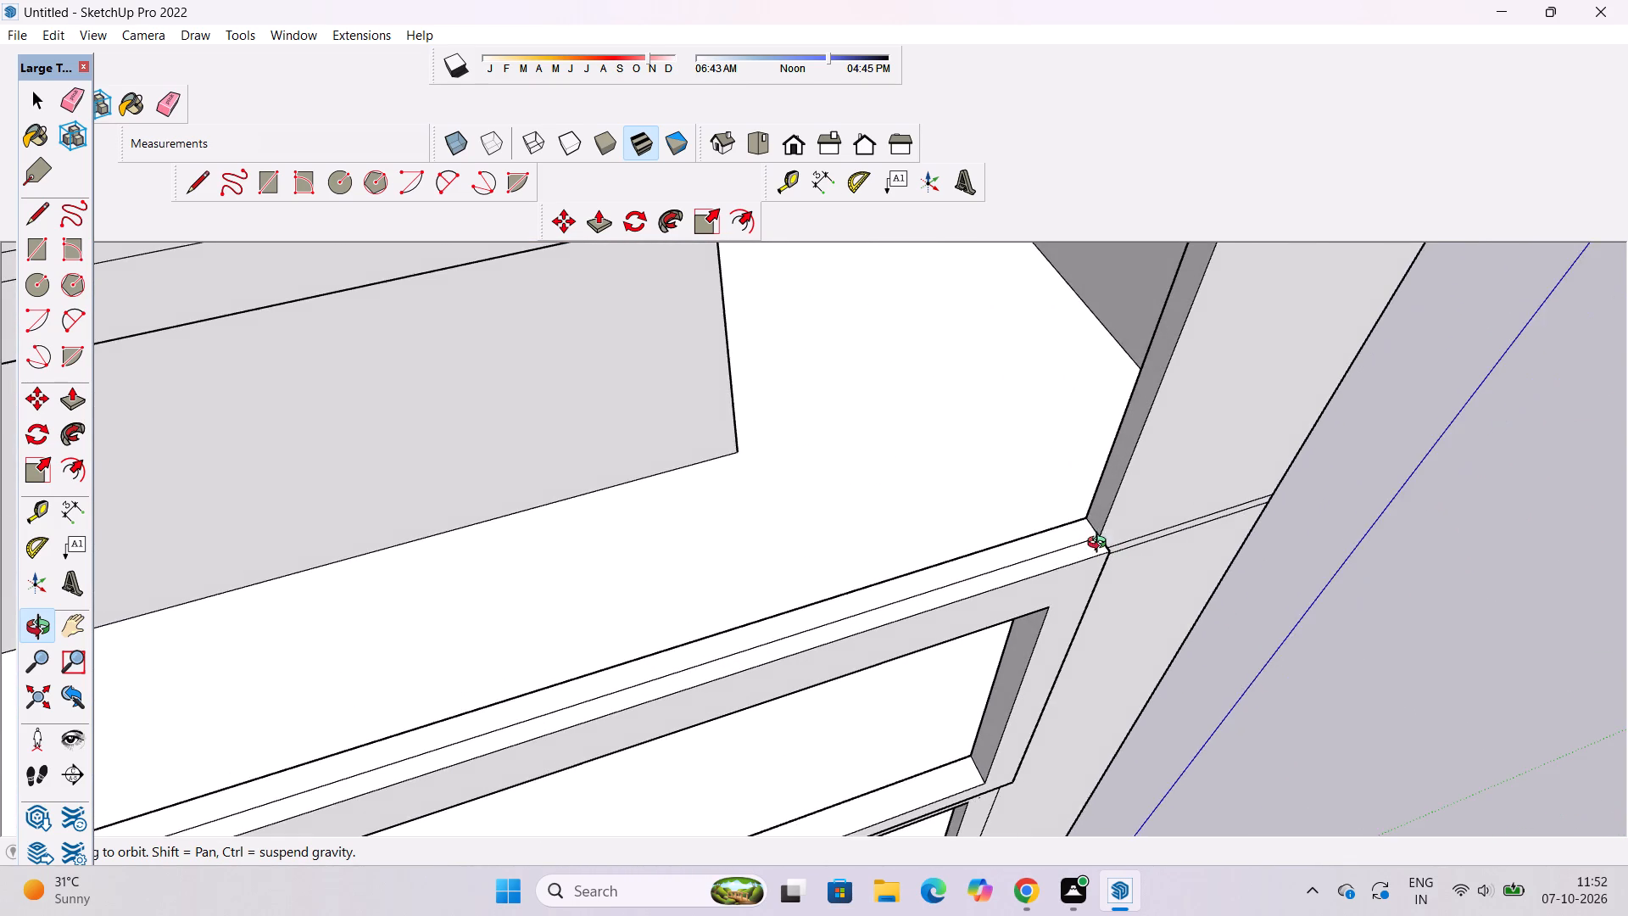
pyautogui.scroll(3, 1101, 545)
pyautogui.keyDown('shift'); pyautogui.moveTo(1094, 532); pyautogui.dragTo(1094, 610); pyautogui.keyUp('shift')
pyautogui.moveTo(1092, 595); pyautogui.dragTo(1099, 578)
pyautogui.press('l')
pyautogui.scroll(9, 1096, 544)
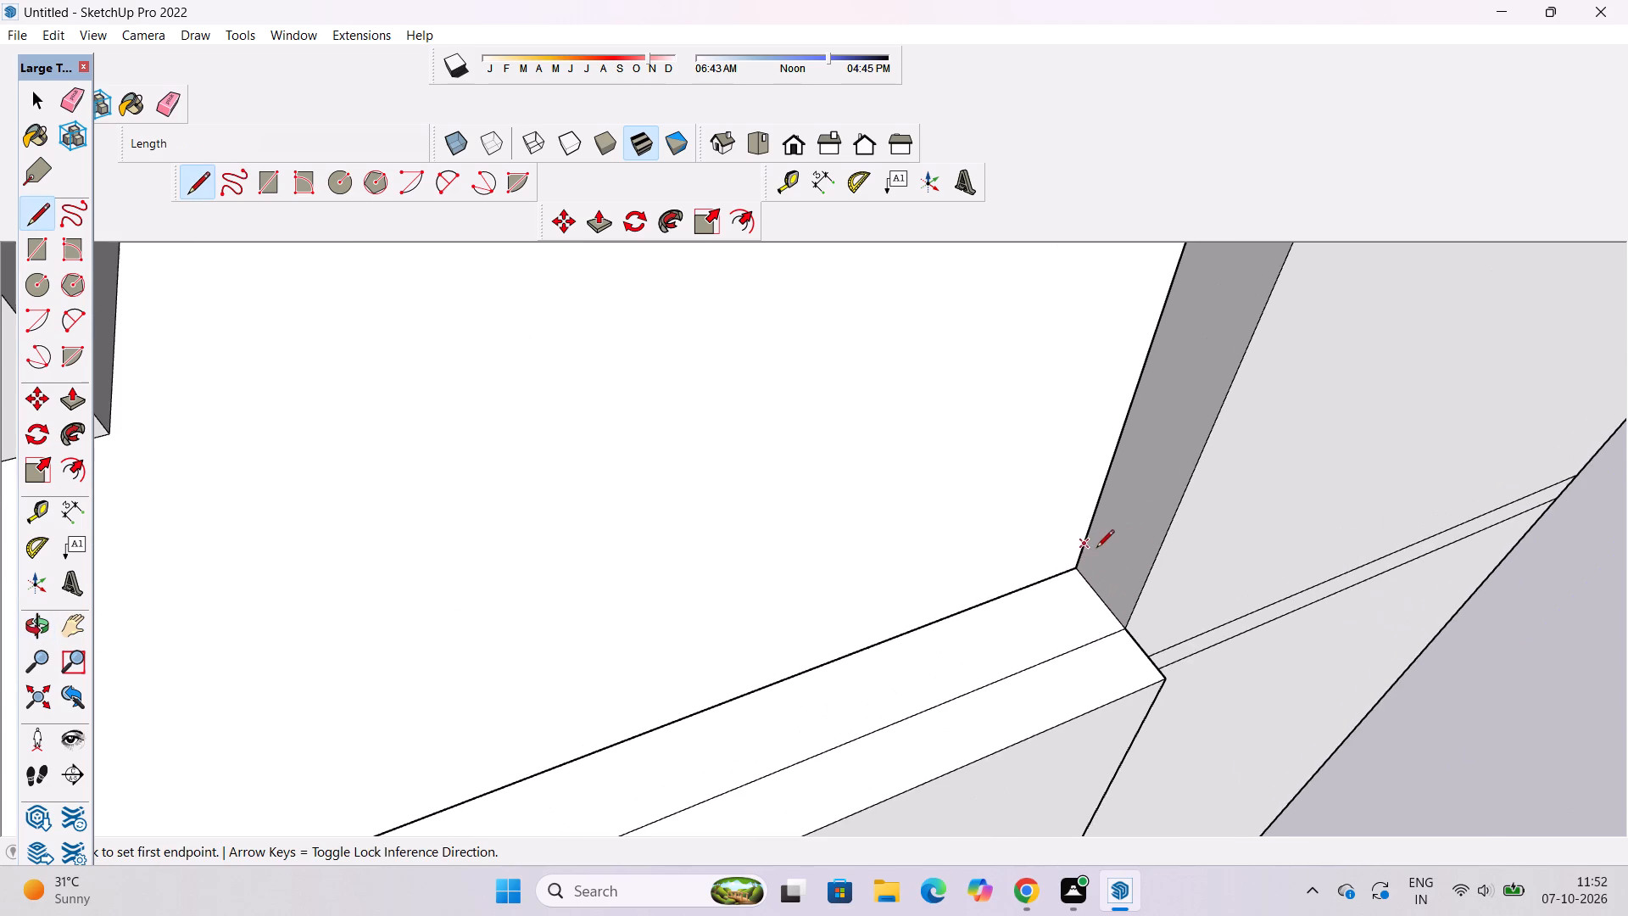
pyautogui.click(1099, 598)
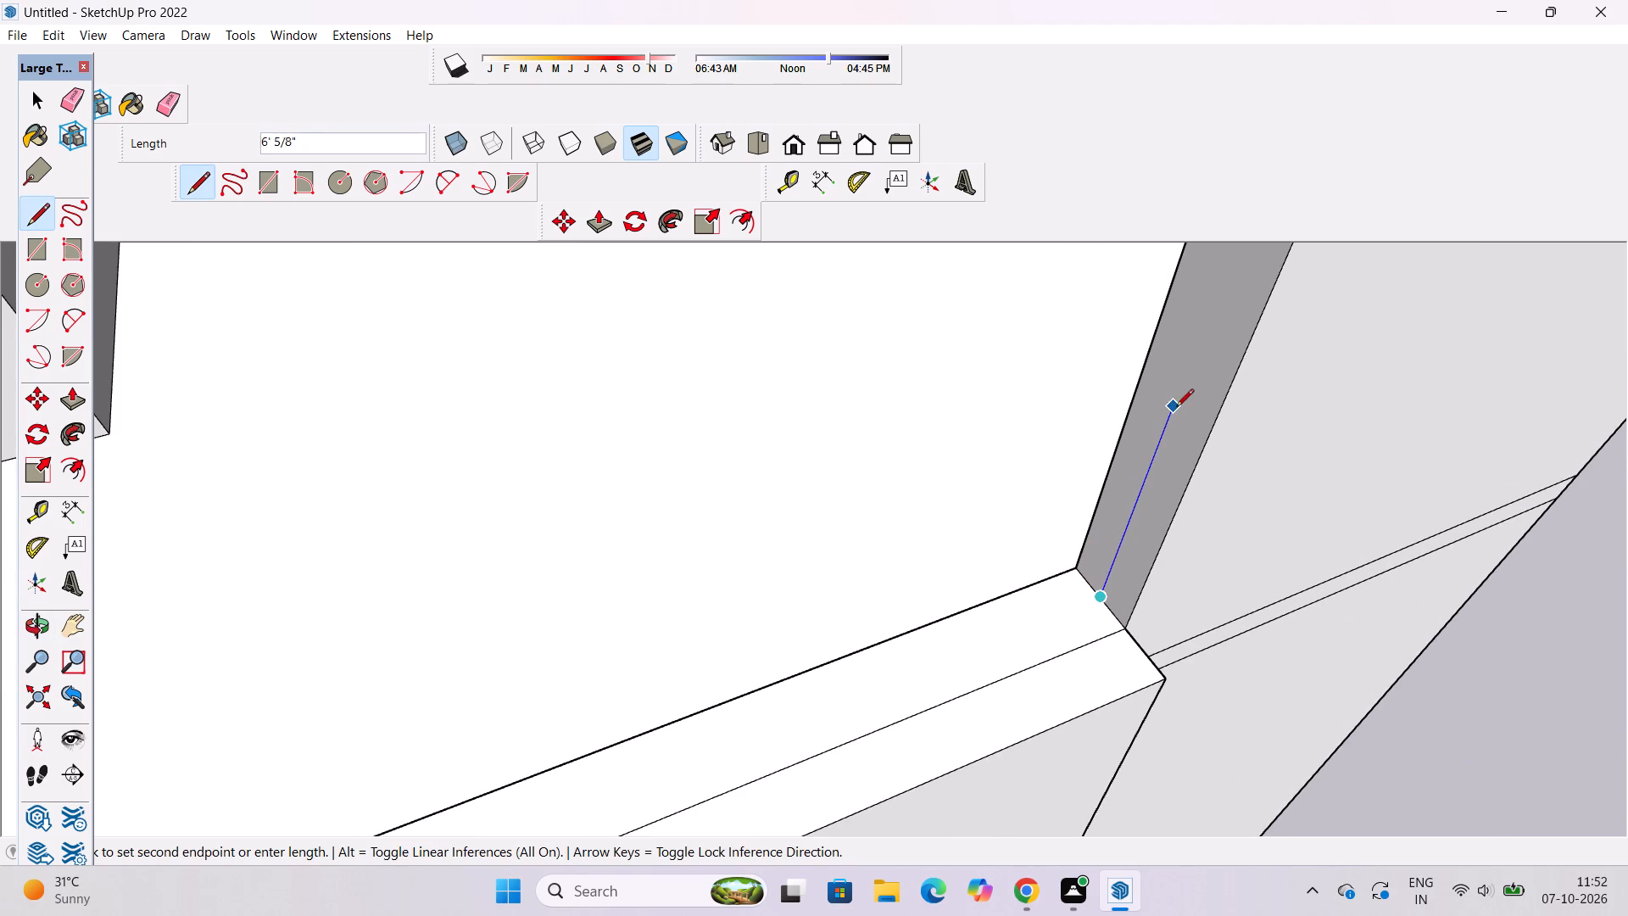
pyautogui.write("5'")
pyautogui.press('Return')
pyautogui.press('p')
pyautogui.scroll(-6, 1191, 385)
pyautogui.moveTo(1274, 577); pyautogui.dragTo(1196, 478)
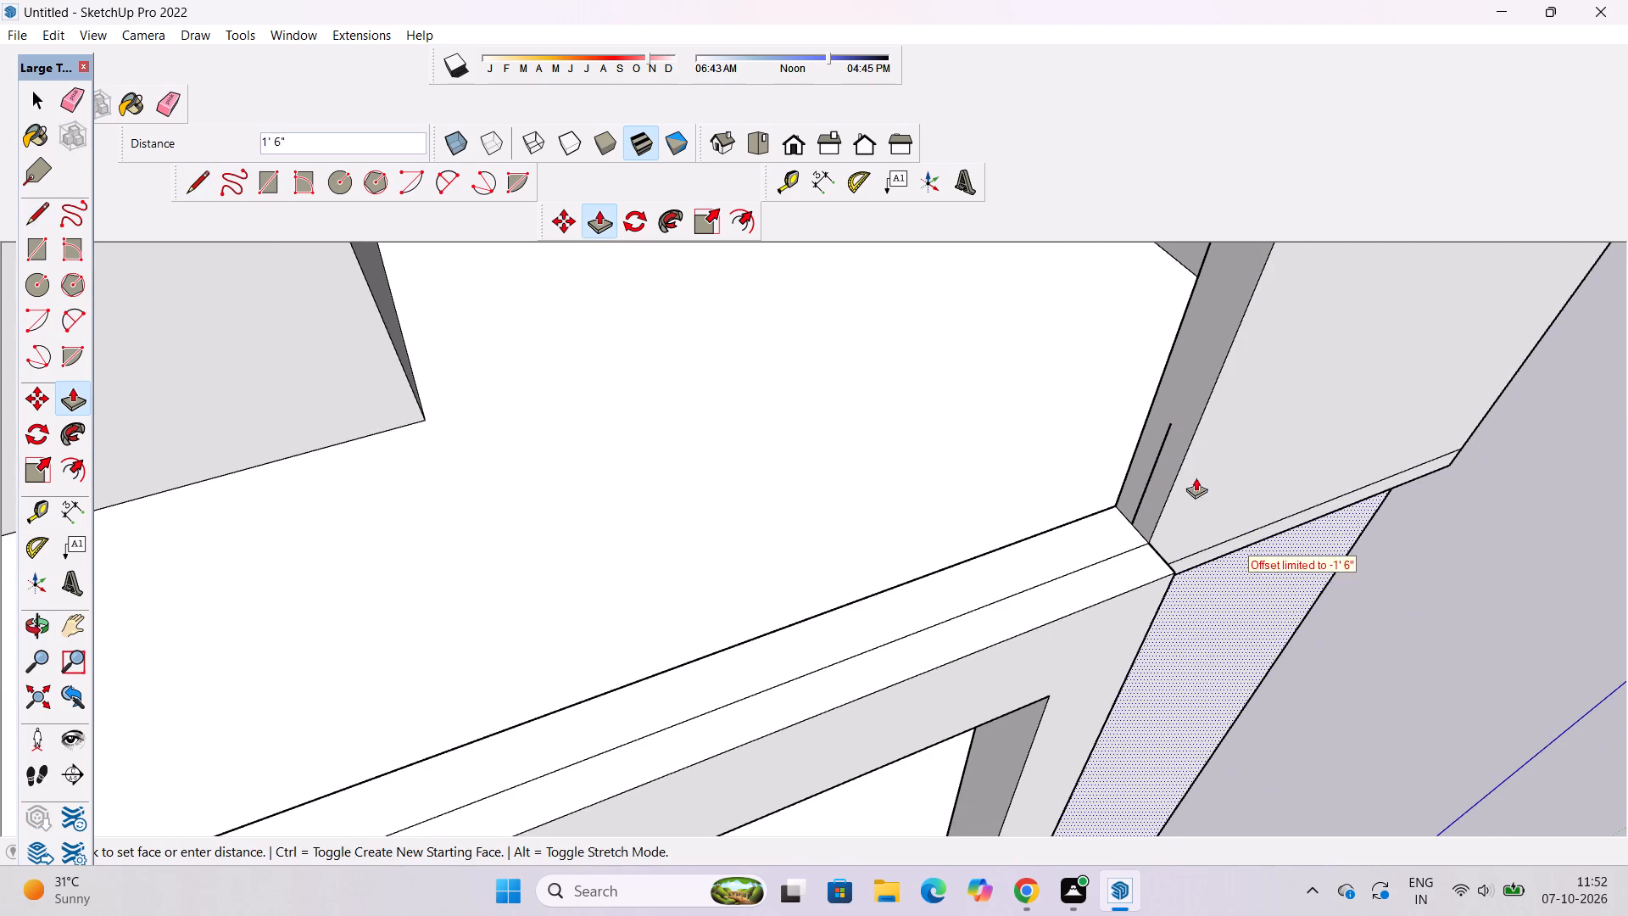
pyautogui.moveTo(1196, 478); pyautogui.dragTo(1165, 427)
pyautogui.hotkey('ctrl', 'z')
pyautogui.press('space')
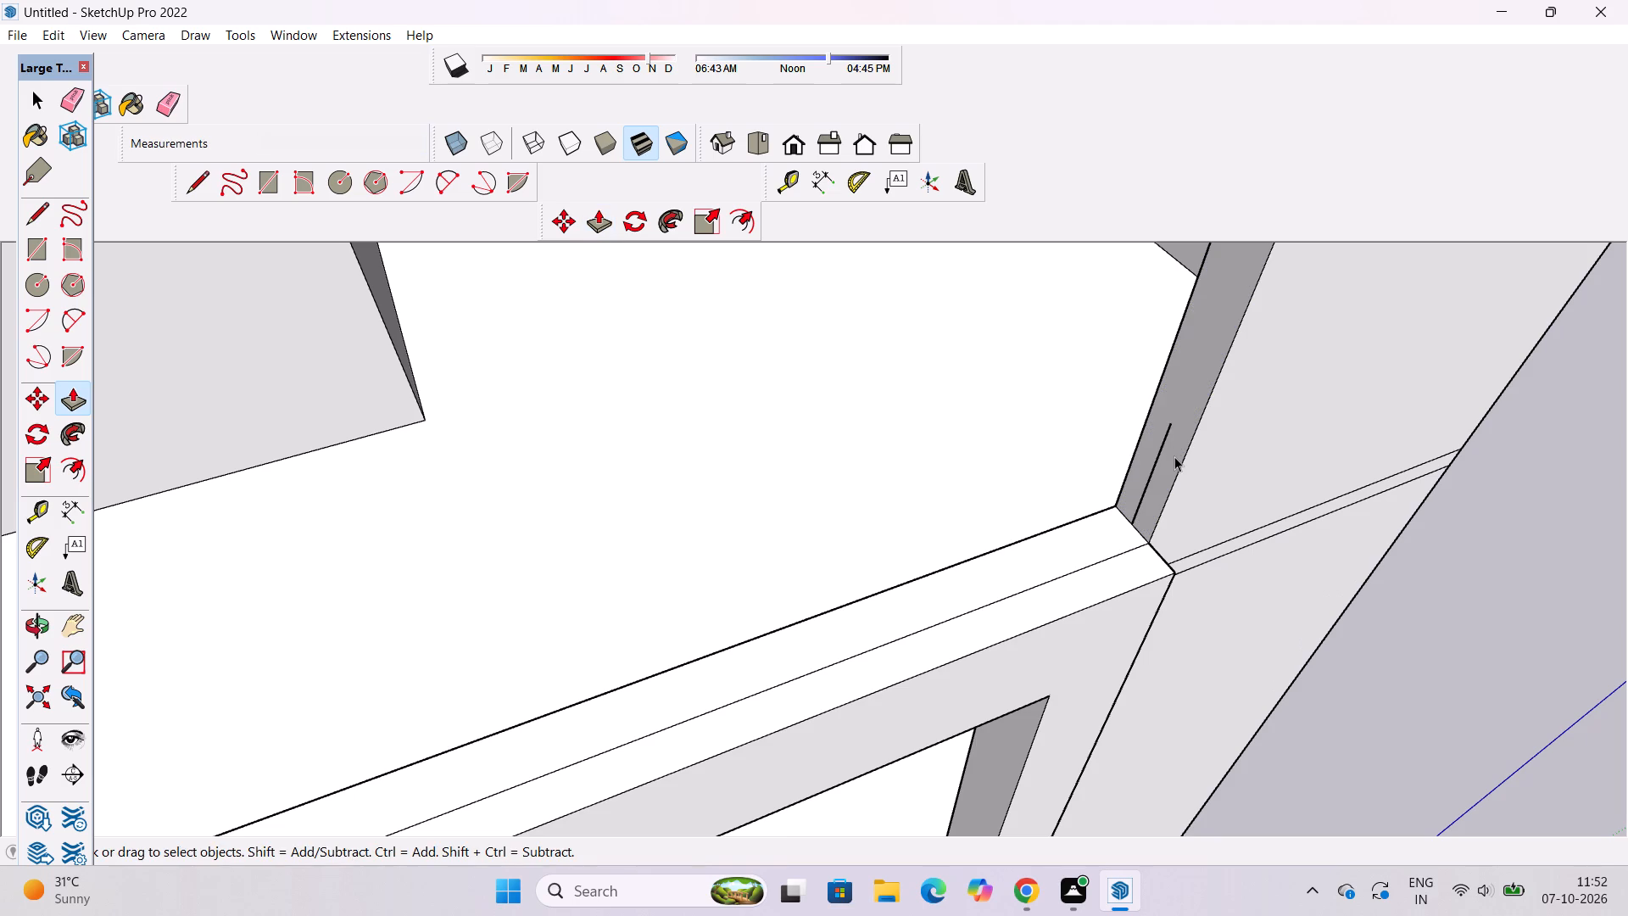
# Extend the vertical line another 5' up the side wall's narrow inner face from its top endpoint.
pyautogui.press('o')
pyautogui.scroll(-5, 1178, 463)
pyautogui.moveTo(1210, 605); pyautogui.dragTo(1112, 441)
pyautogui.scroll(-4, 1110, 438)
pyautogui.moveTo(1110, 438); pyautogui.dragTo(1189, 596)
pyautogui.moveTo(1178, 590); pyautogui.dragTo(1131, 538)
pyautogui.scroll(-4, 1126, 524)
pyautogui.keyDown('shift'); pyautogui.moveTo(1126, 524); pyautogui.dragTo(1147, 590); pyautogui.keyUp('shift')
pyautogui.keyDown('shift'); pyautogui.scroll(3, 1197, 602); pyautogui.keyUp('shift')
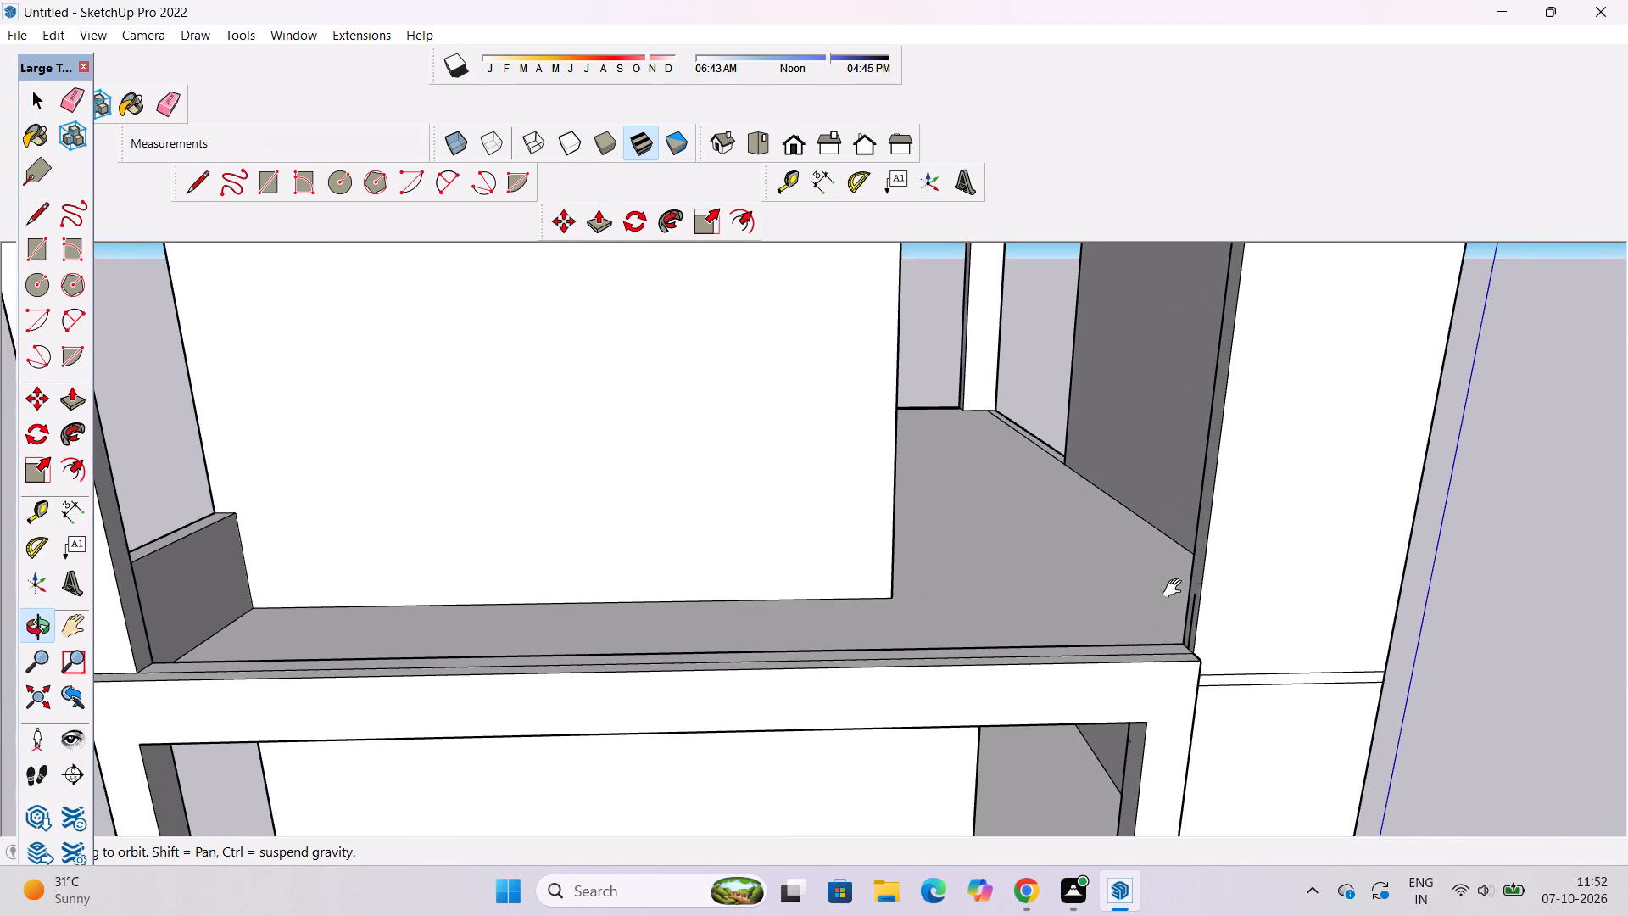
pyautogui.keyDown('shift'); pyautogui.moveTo(1166, 587); pyautogui.dragTo(1146, 587); pyautogui.keyUp('shift')
pyautogui.scroll(5, 1148, 586)
pyautogui.moveTo(1164, 599); pyautogui.dragTo(1244, 611)
pyautogui.press('l')
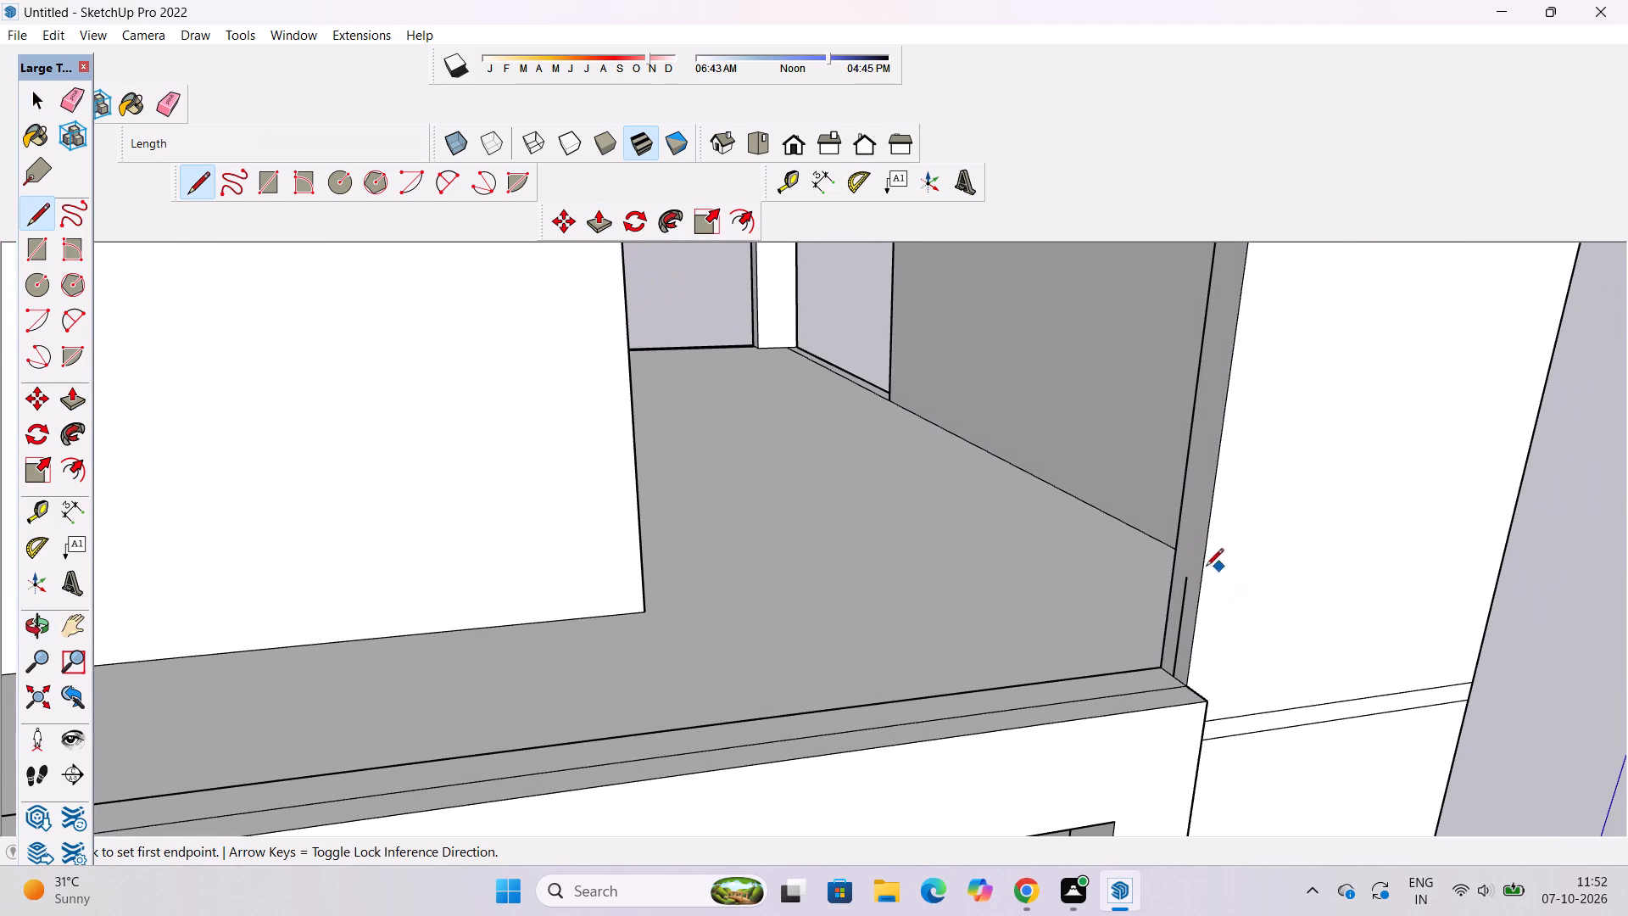
pyautogui.click(1183, 578)
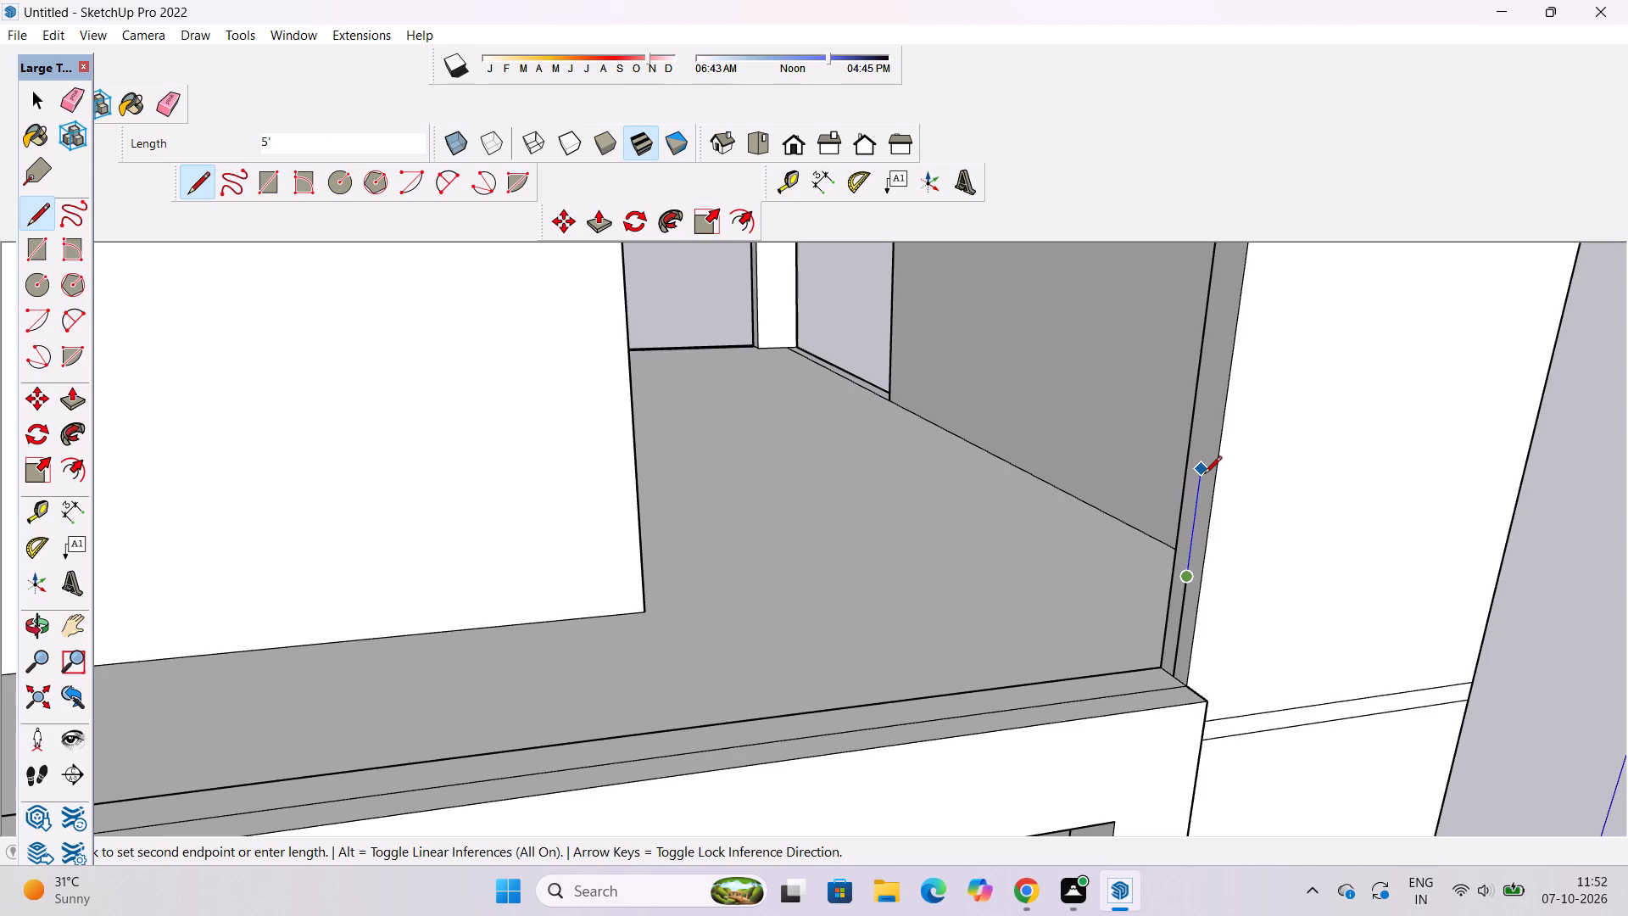
pyautogui.write("5'")
pyautogui.press('Return')
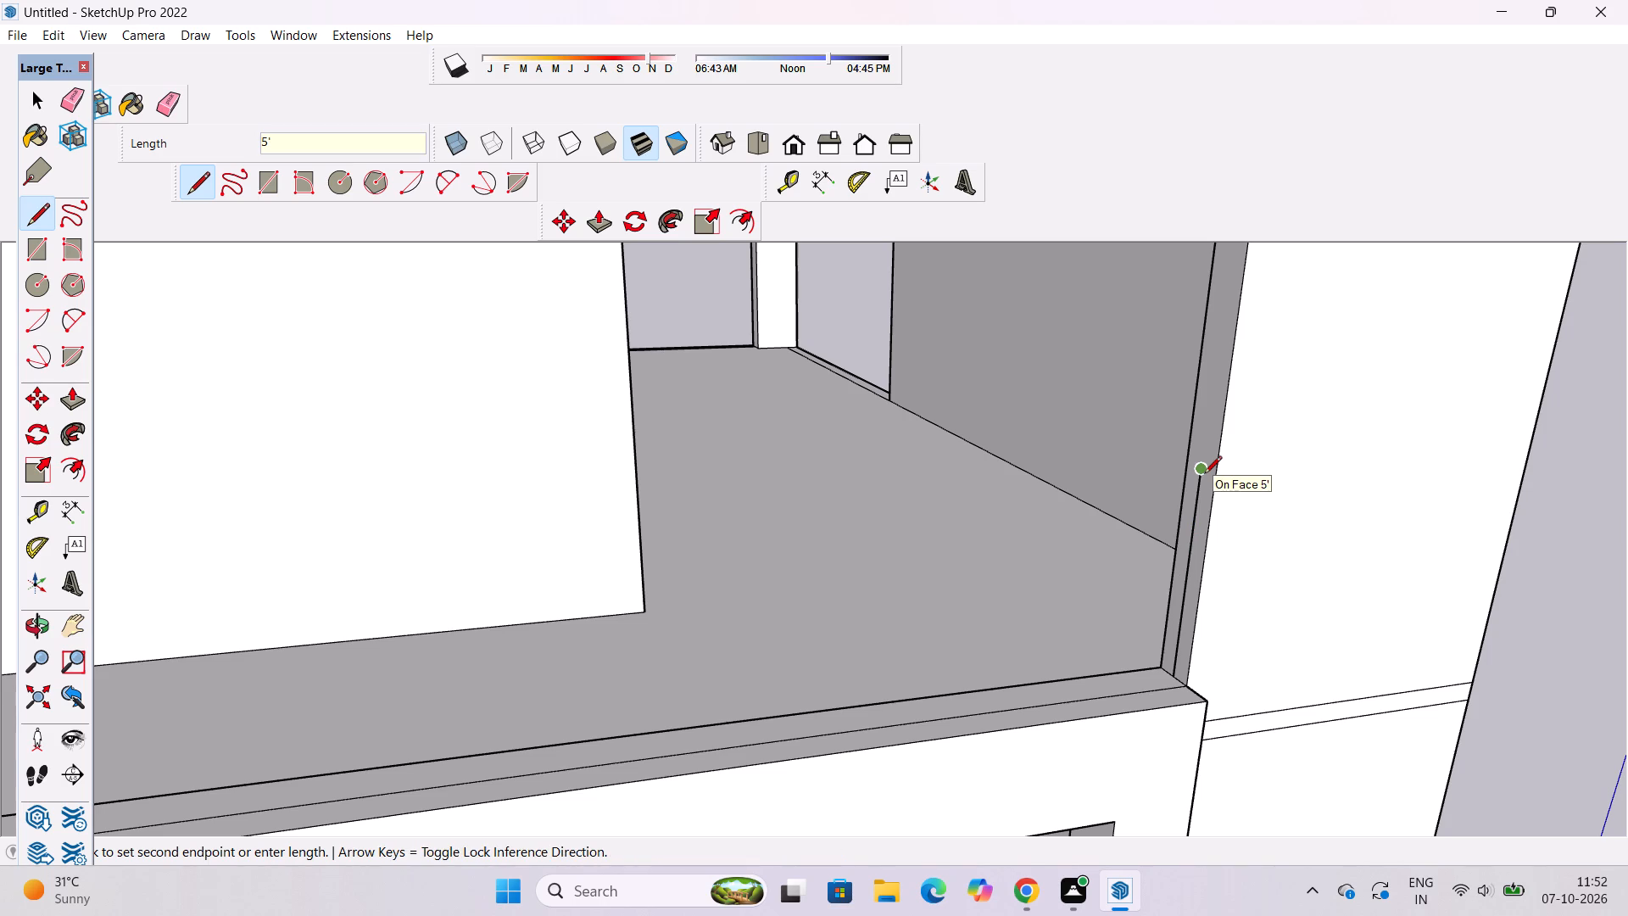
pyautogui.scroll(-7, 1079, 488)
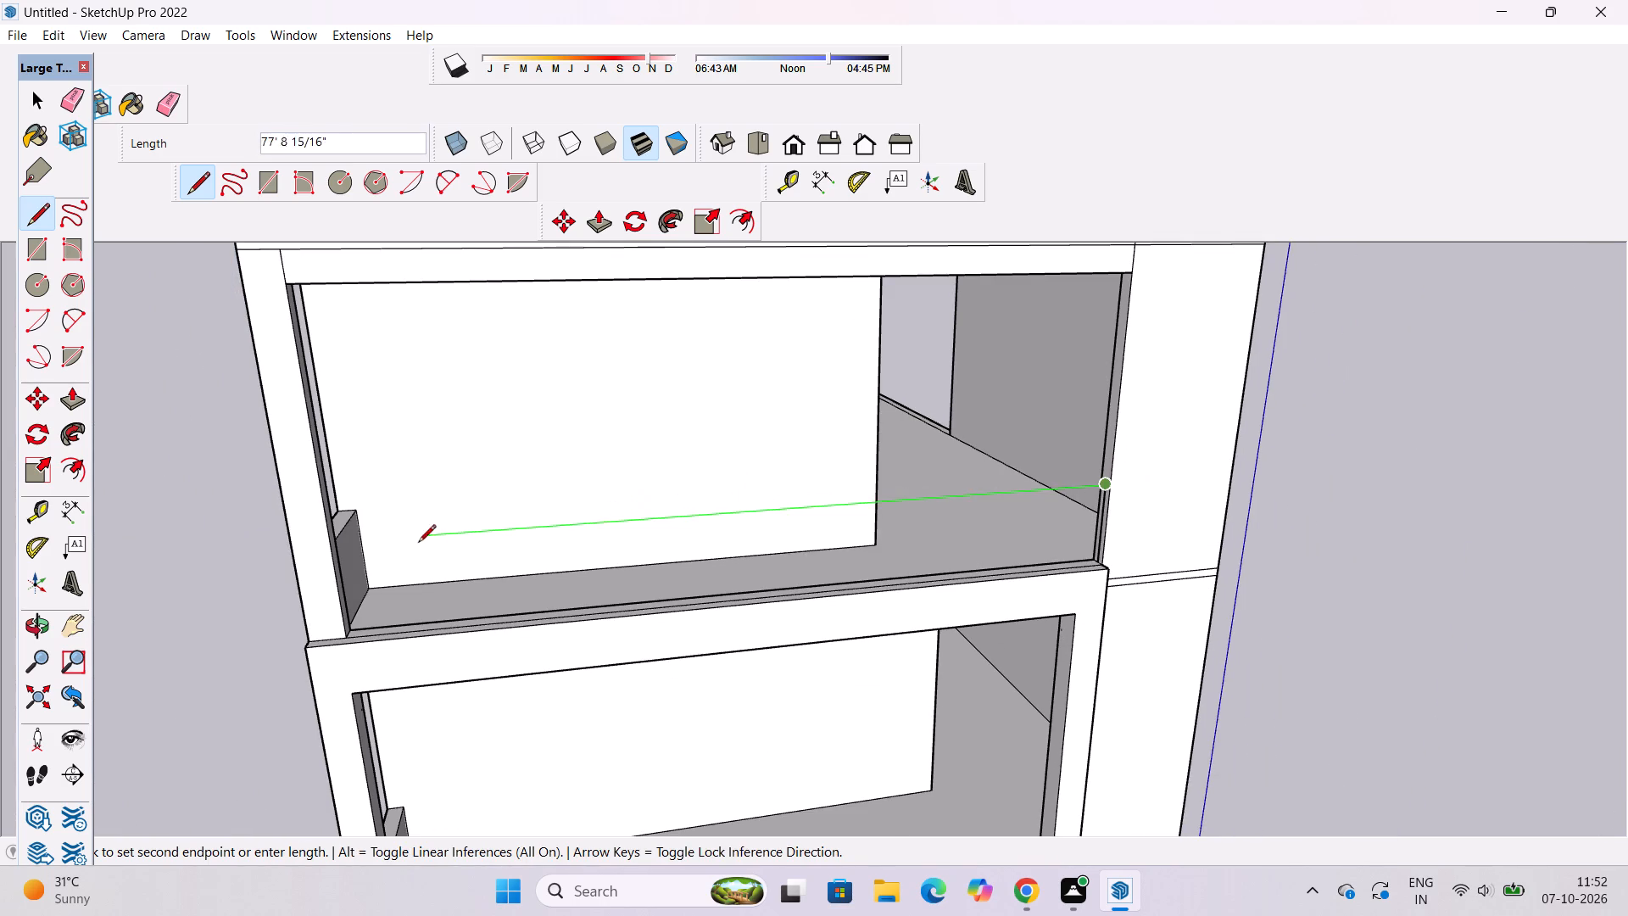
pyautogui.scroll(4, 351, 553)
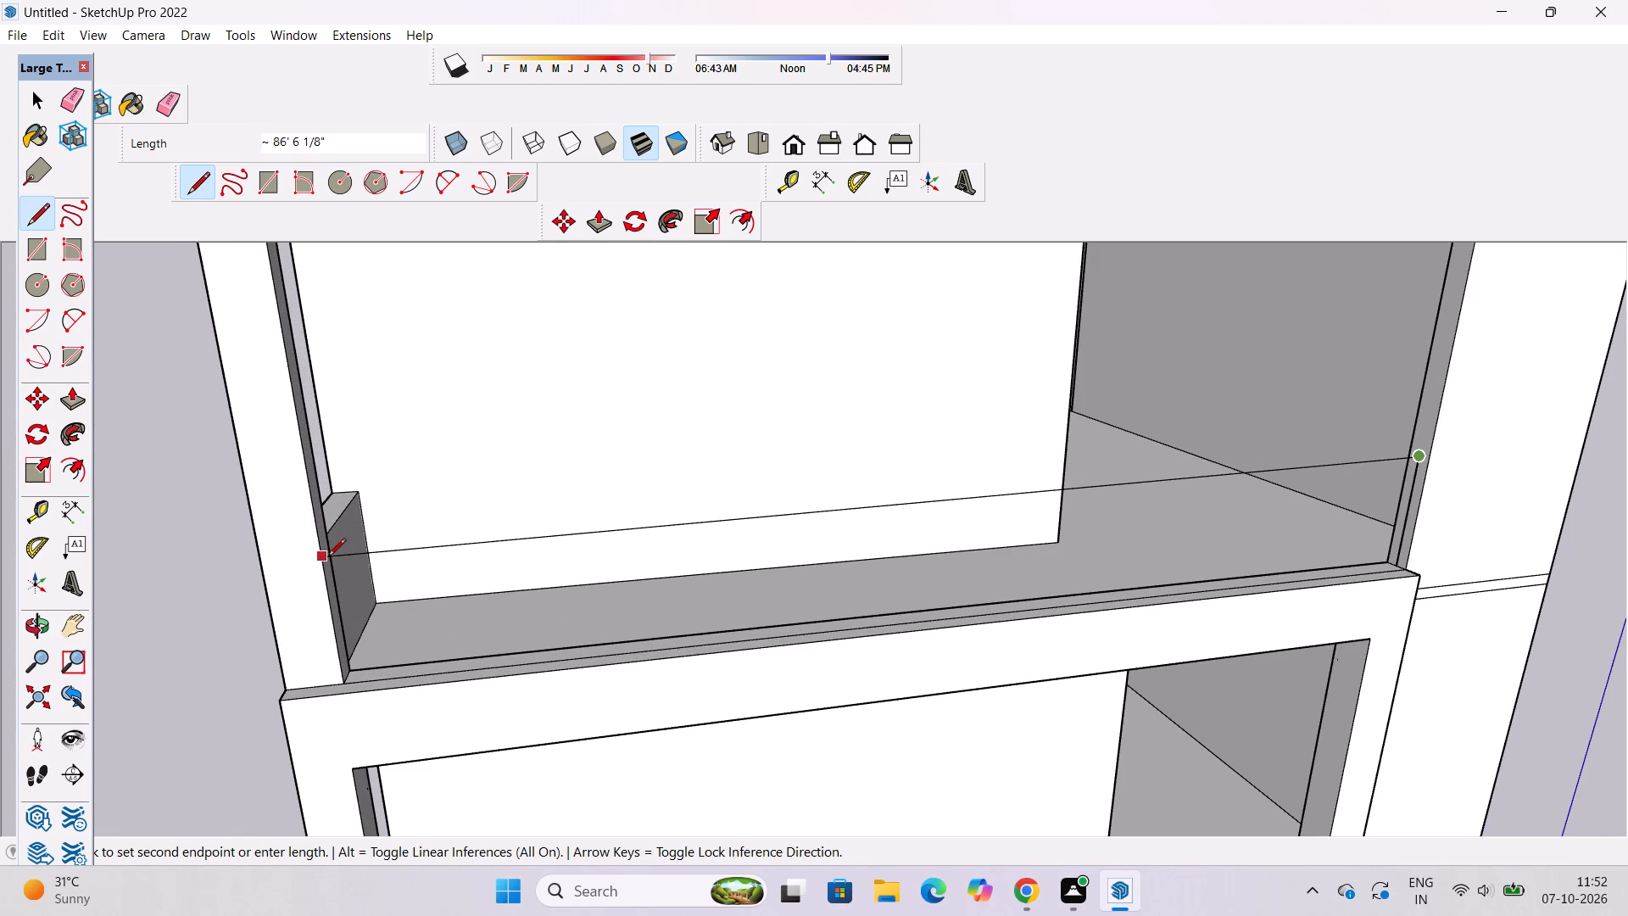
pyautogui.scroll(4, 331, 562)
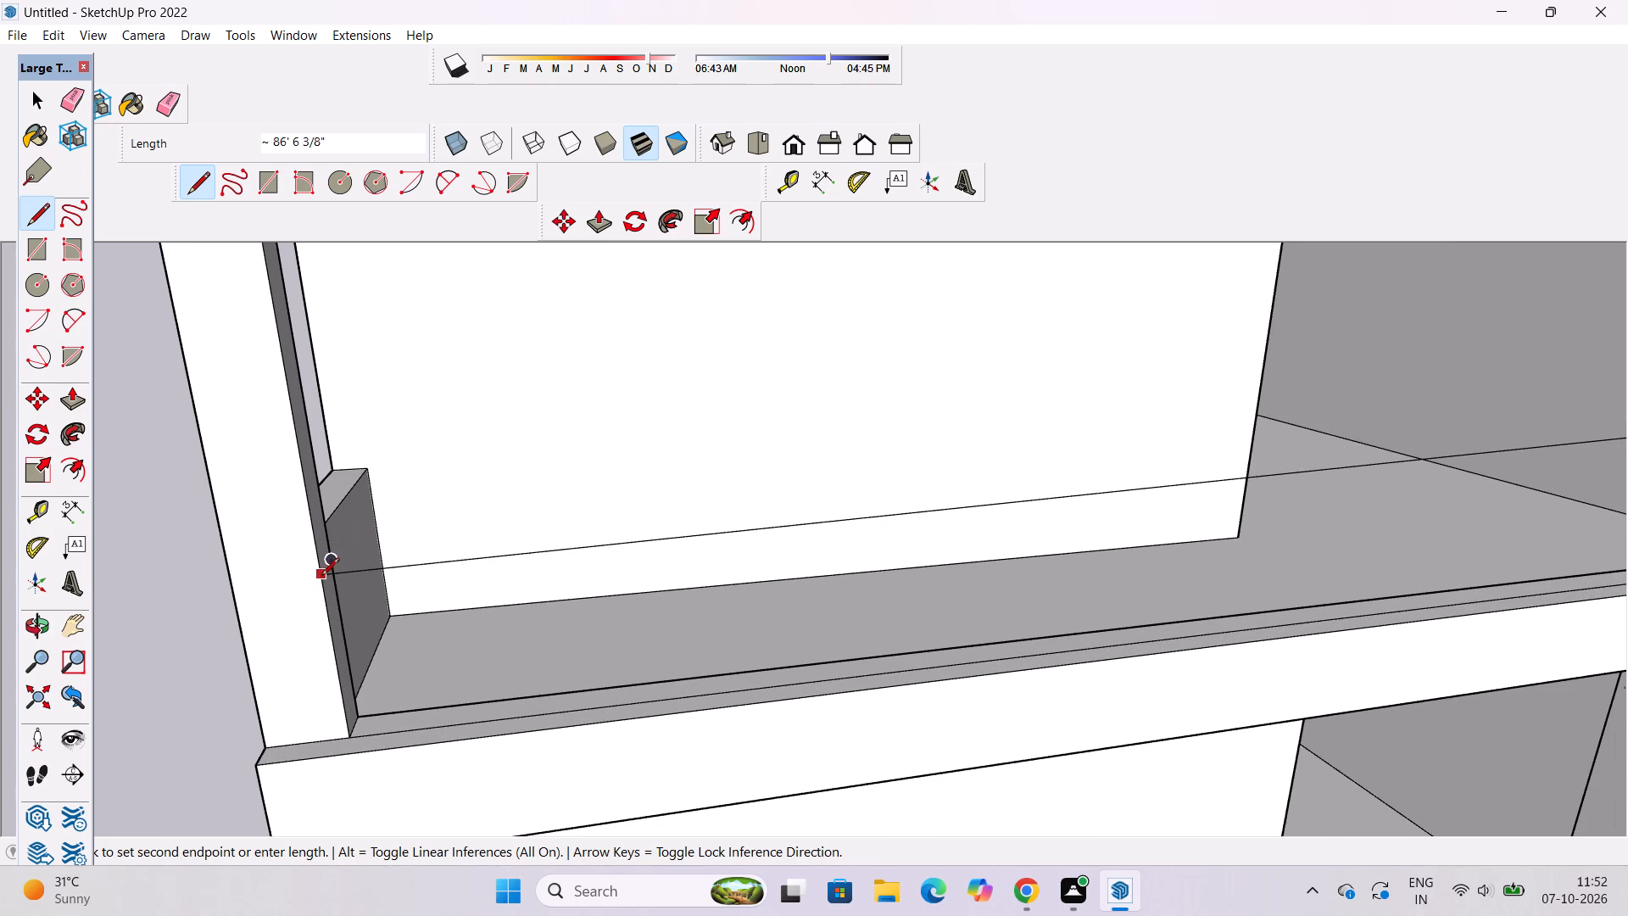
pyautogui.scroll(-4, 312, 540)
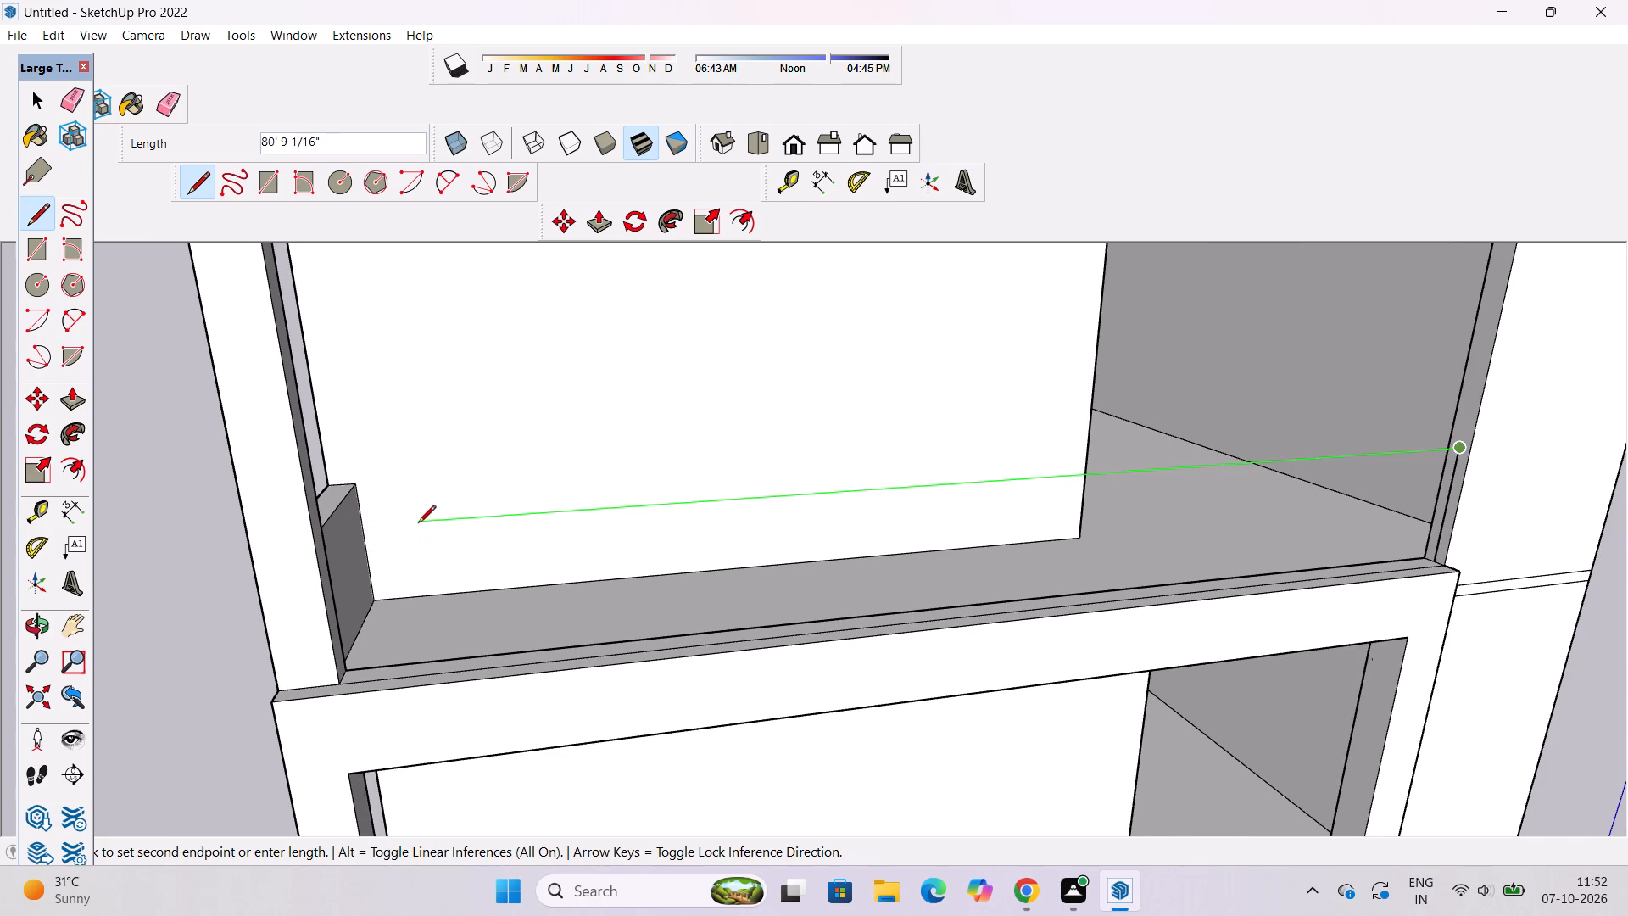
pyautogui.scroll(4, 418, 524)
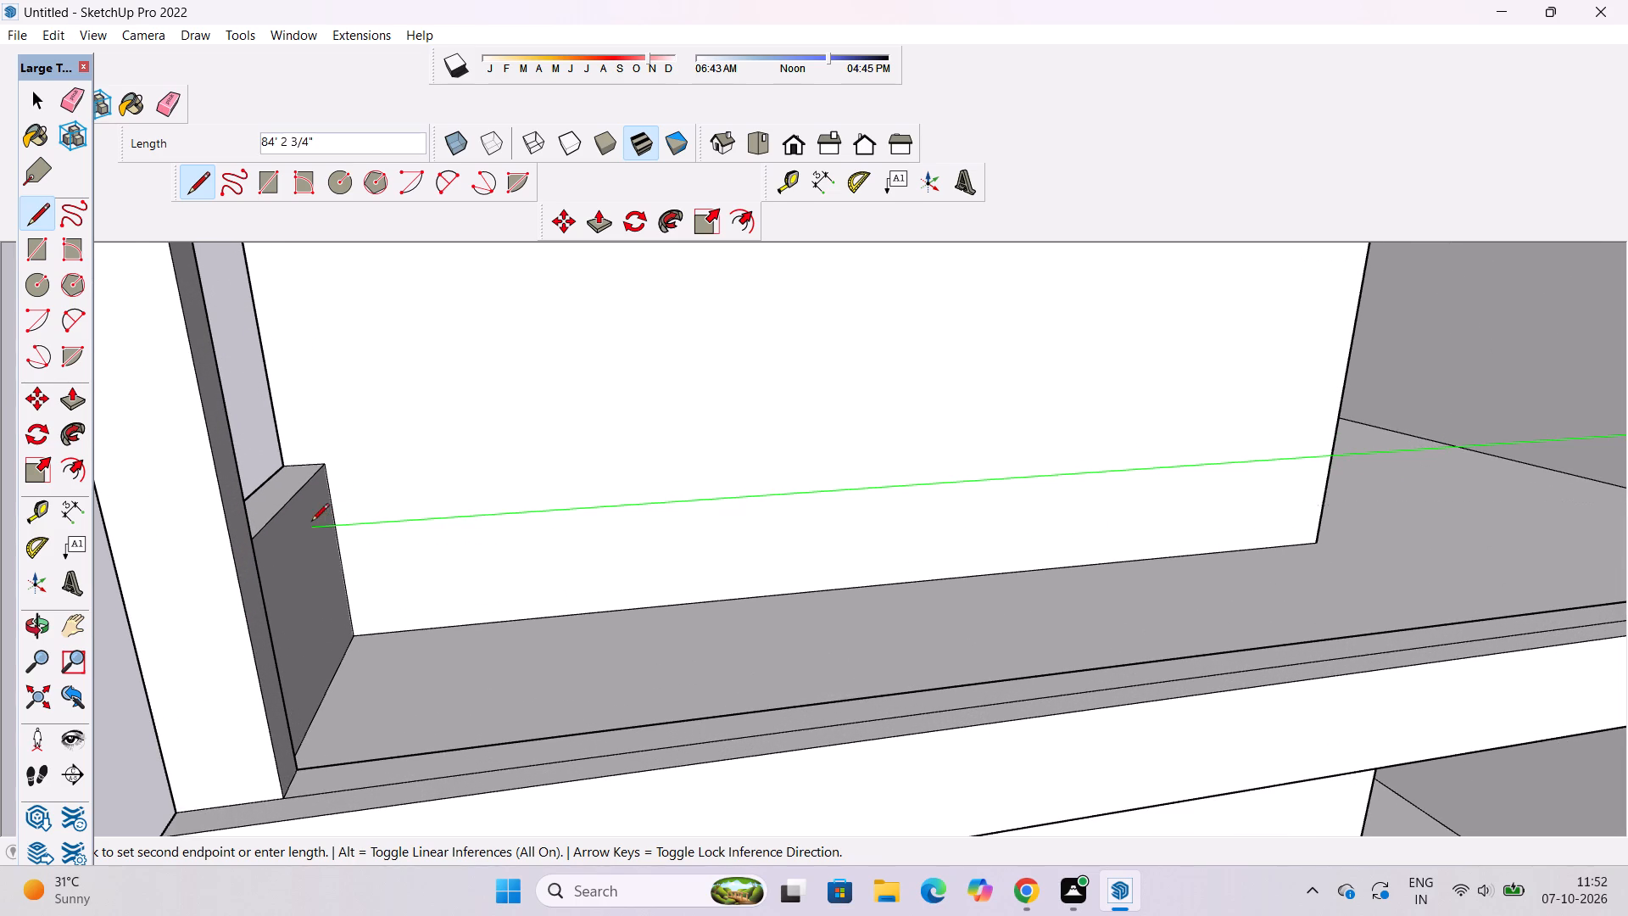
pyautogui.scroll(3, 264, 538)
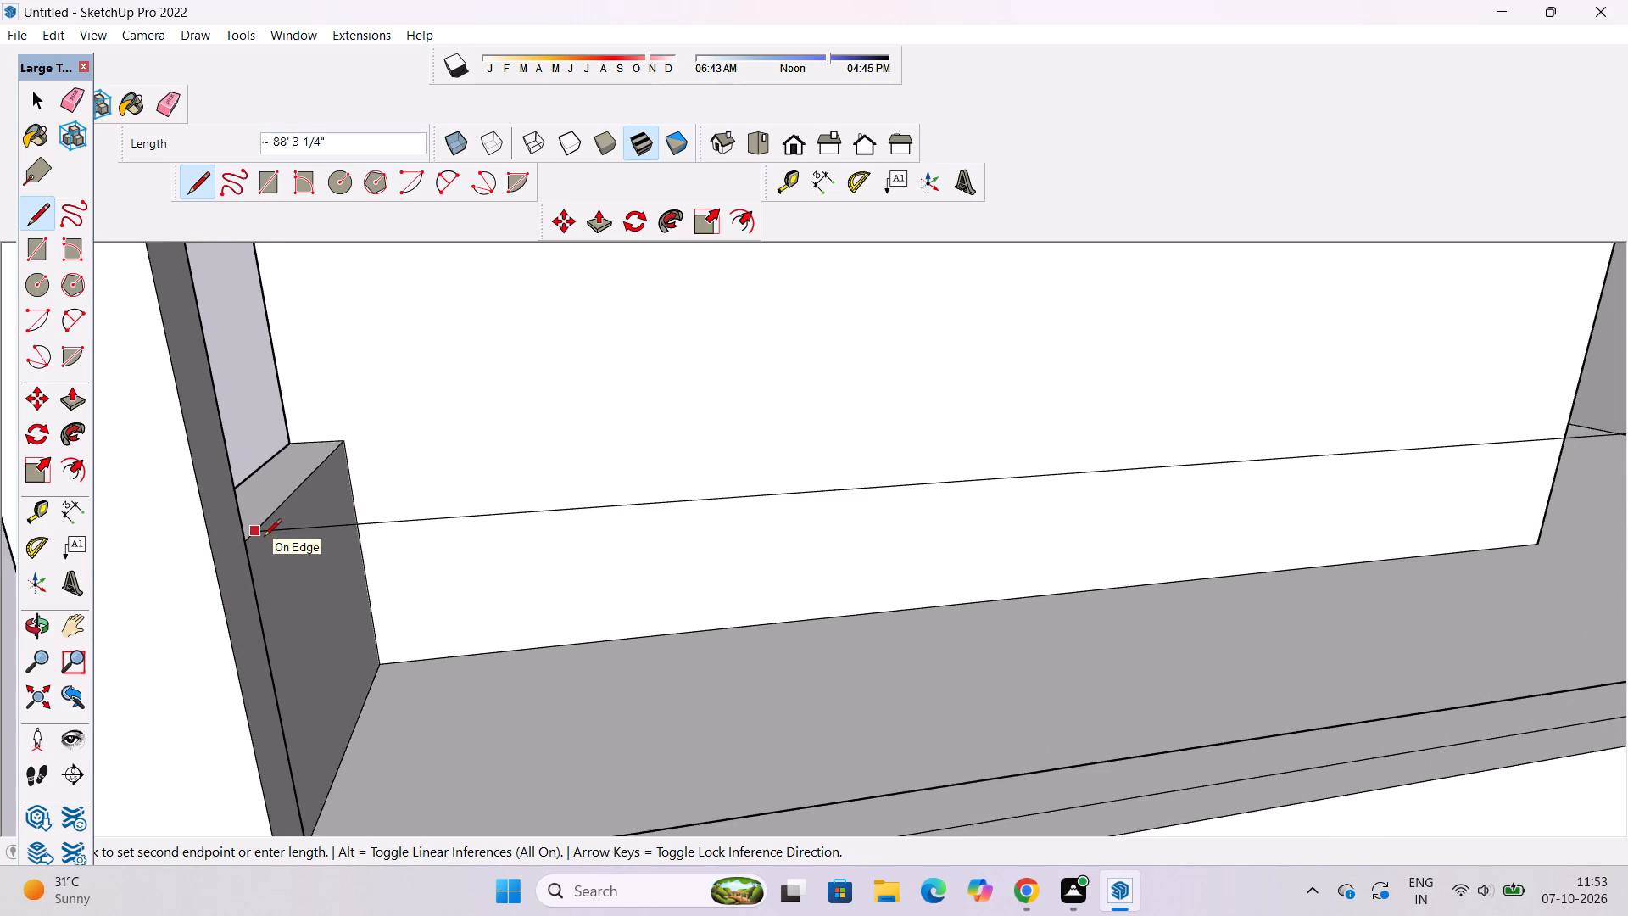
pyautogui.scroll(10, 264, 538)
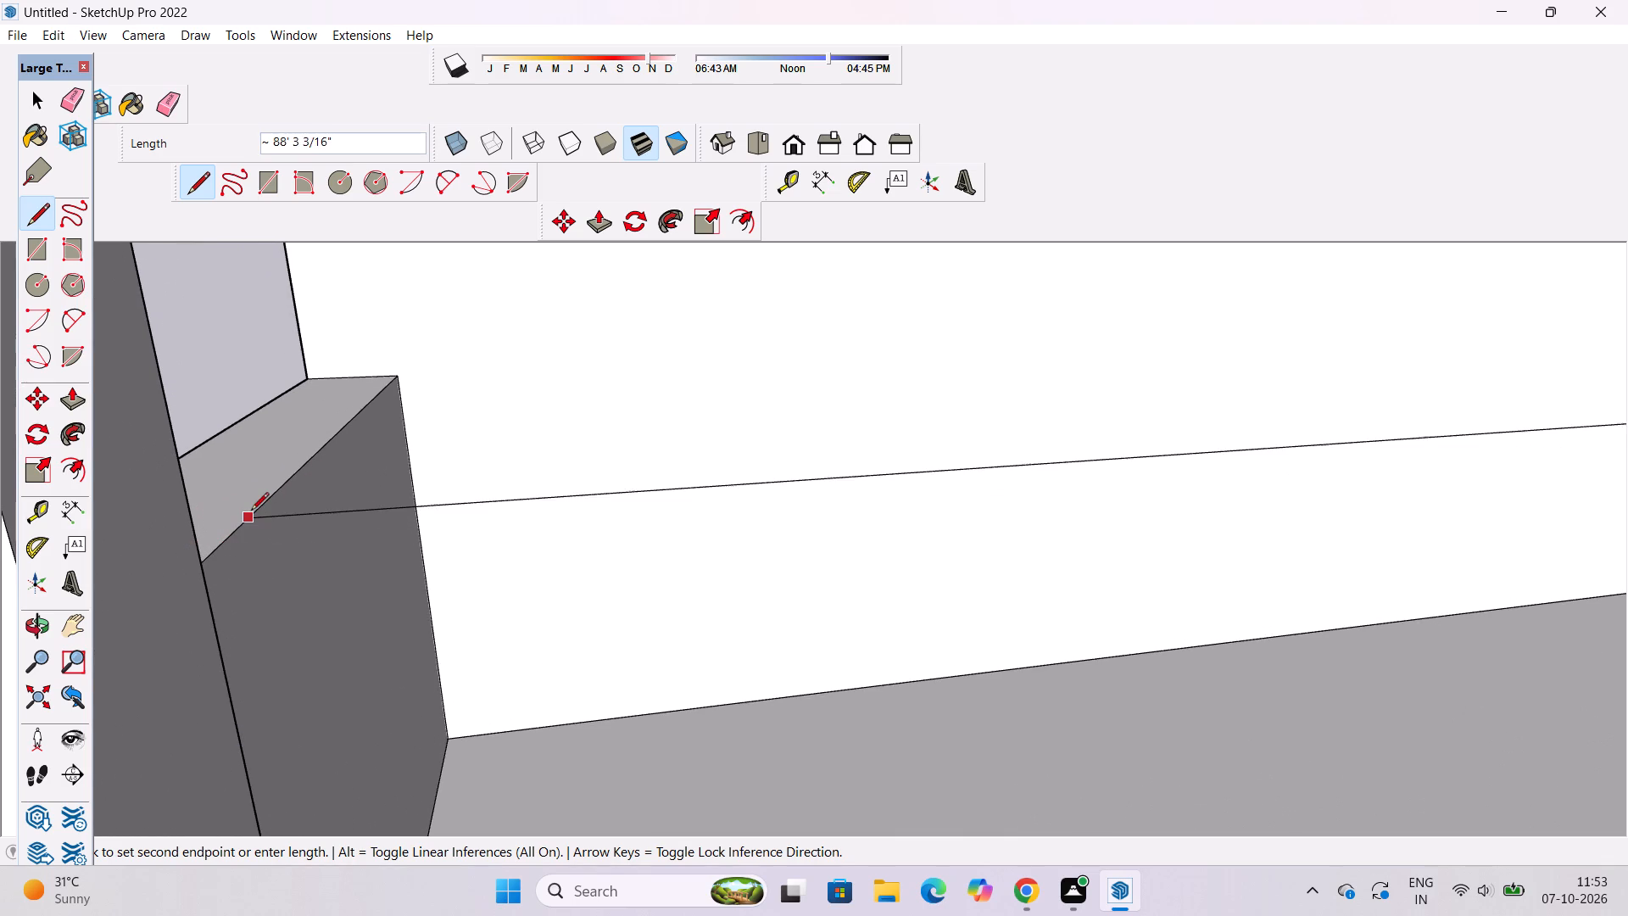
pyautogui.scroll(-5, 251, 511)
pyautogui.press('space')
# Draw an 86' 6" line along the storey's front floor edge, from the vertical line's base to the opposite side wall's base edge midpoint.
pyautogui.write('o')
pyautogui.scroll(-6, 251, 511)
pyautogui.moveTo(220, 536); pyautogui.dragTo(505, 567)
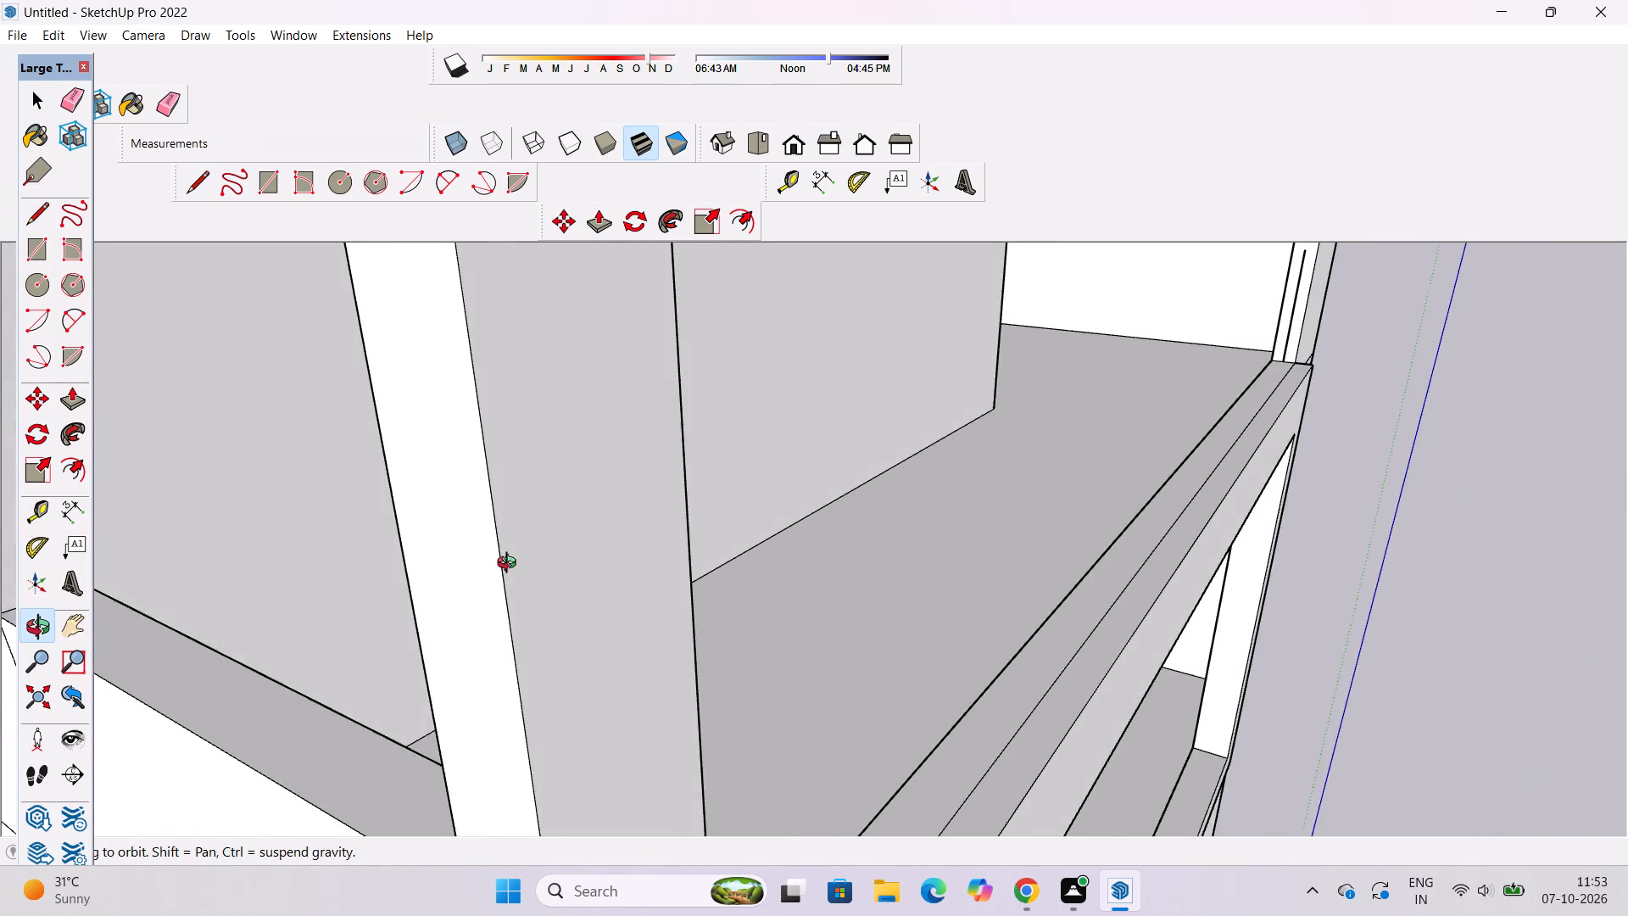
pyautogui.scroll(-6, 510, 565)
pyautogui.keyDown('shift'); pyautogui.moveTo(908, 487); pyautogui.dragTo(754, 525); pyautogui.keyUp('shift')
pyautogui.moveTo(578, 624); pyautogui.dragTo(729, 656)
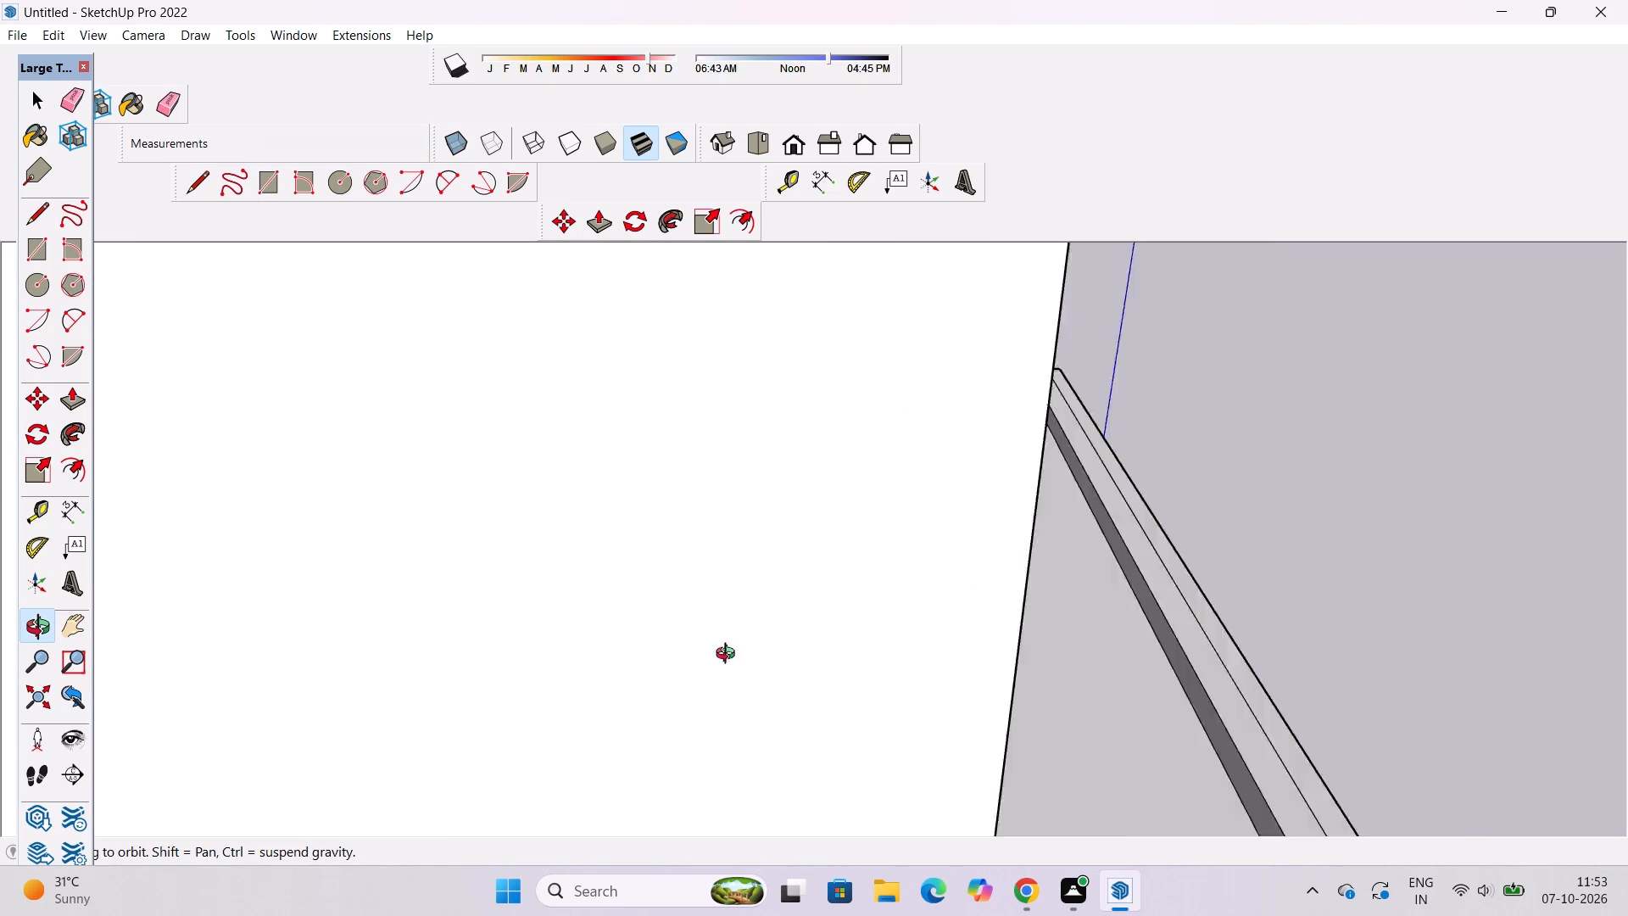
pyautogui.moveTo(729, 656); pyautogui.dragTo(370, 590)
pyautogui.scroll(-6, 505, 551)
pyautogui.moveTo(803, 535); pyautogui.dragTo(476, 659)
pyautogui.keyDown('shift'); pyautogui.moveTo(474, 606); pyautogui.dragTo(787, 653); pyautogui.keyUp('shift')
pyautogui.scroll(2, 790, 633)
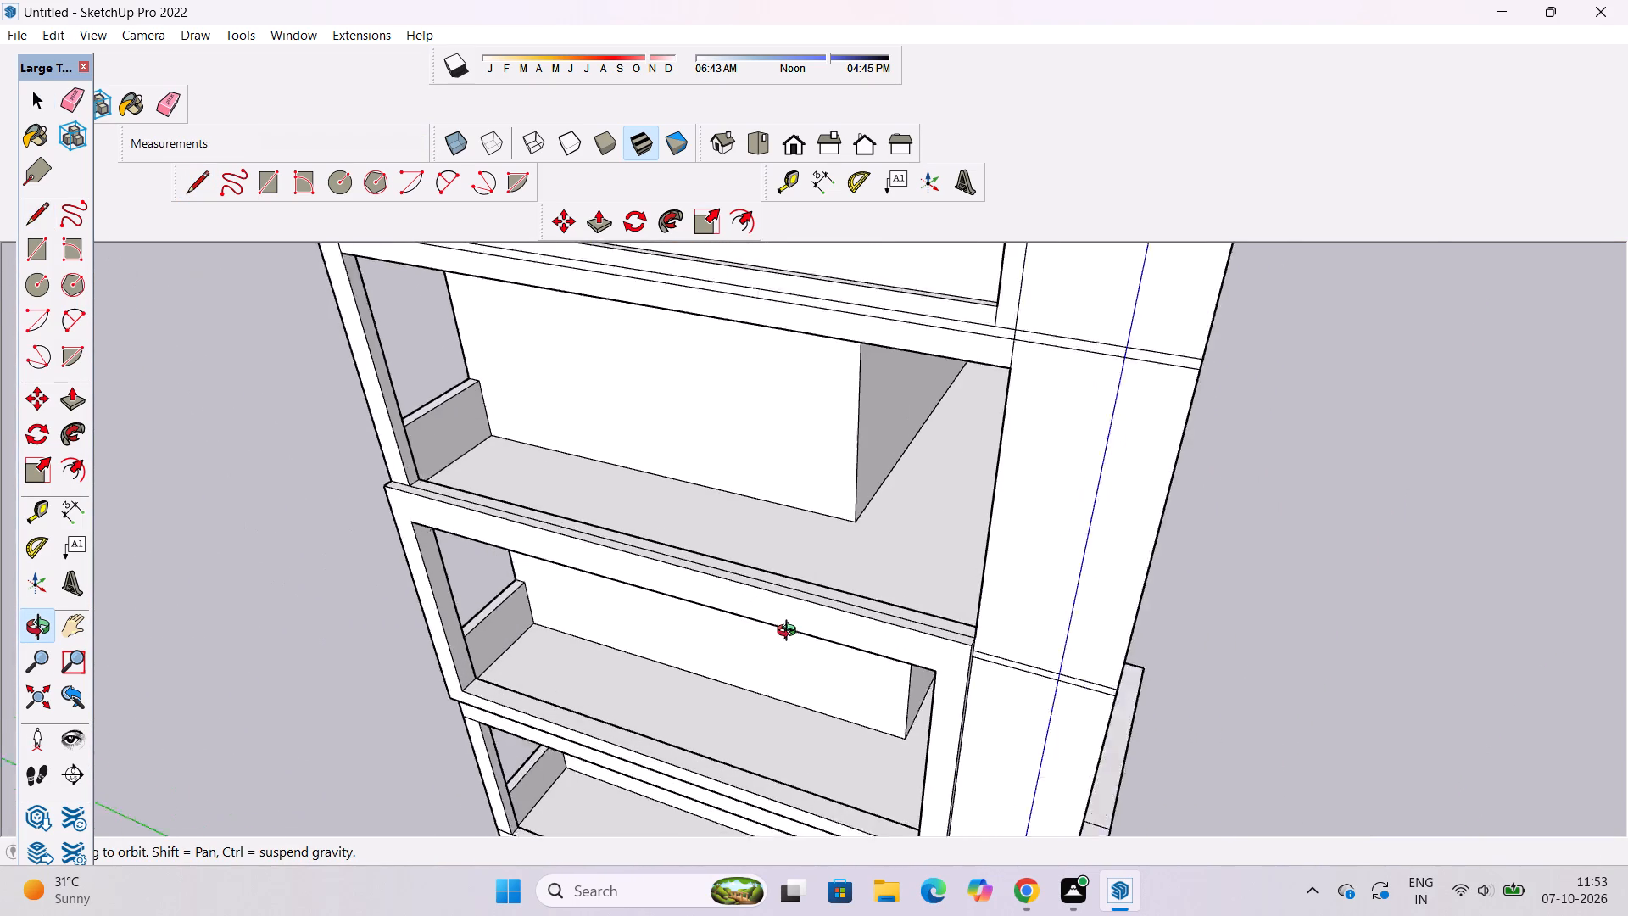
pyautogui.scroll(3, 790, 633)
pyautogui.keyDown('shift'); pyautogui.moveTo(780, 629); pyautogui.dragTo(856, 583); pyautogui.keyUp('shift')
pyautogui.moveTo(861, 594); pyautogui.dragTo(877, 655)
pyautogui.keyDown('shift'); pyautogui.moveTo(877, 656); pyautogui.dragTo(913, 528); pyautogui.keyUp('shift')
pyautogui.scroll(-4, 941, 497)
pyautogui.moveTo(958, 531); pyautogui.dragTo(989, 643)
pyautogui.scroll(5, 1094, 628)
pyautogui.keyDown('shift'); pyautogui.moveTo(1094, 628); pyautogui.dragTo(1118, 640); pyautogui.keyUp('shift')
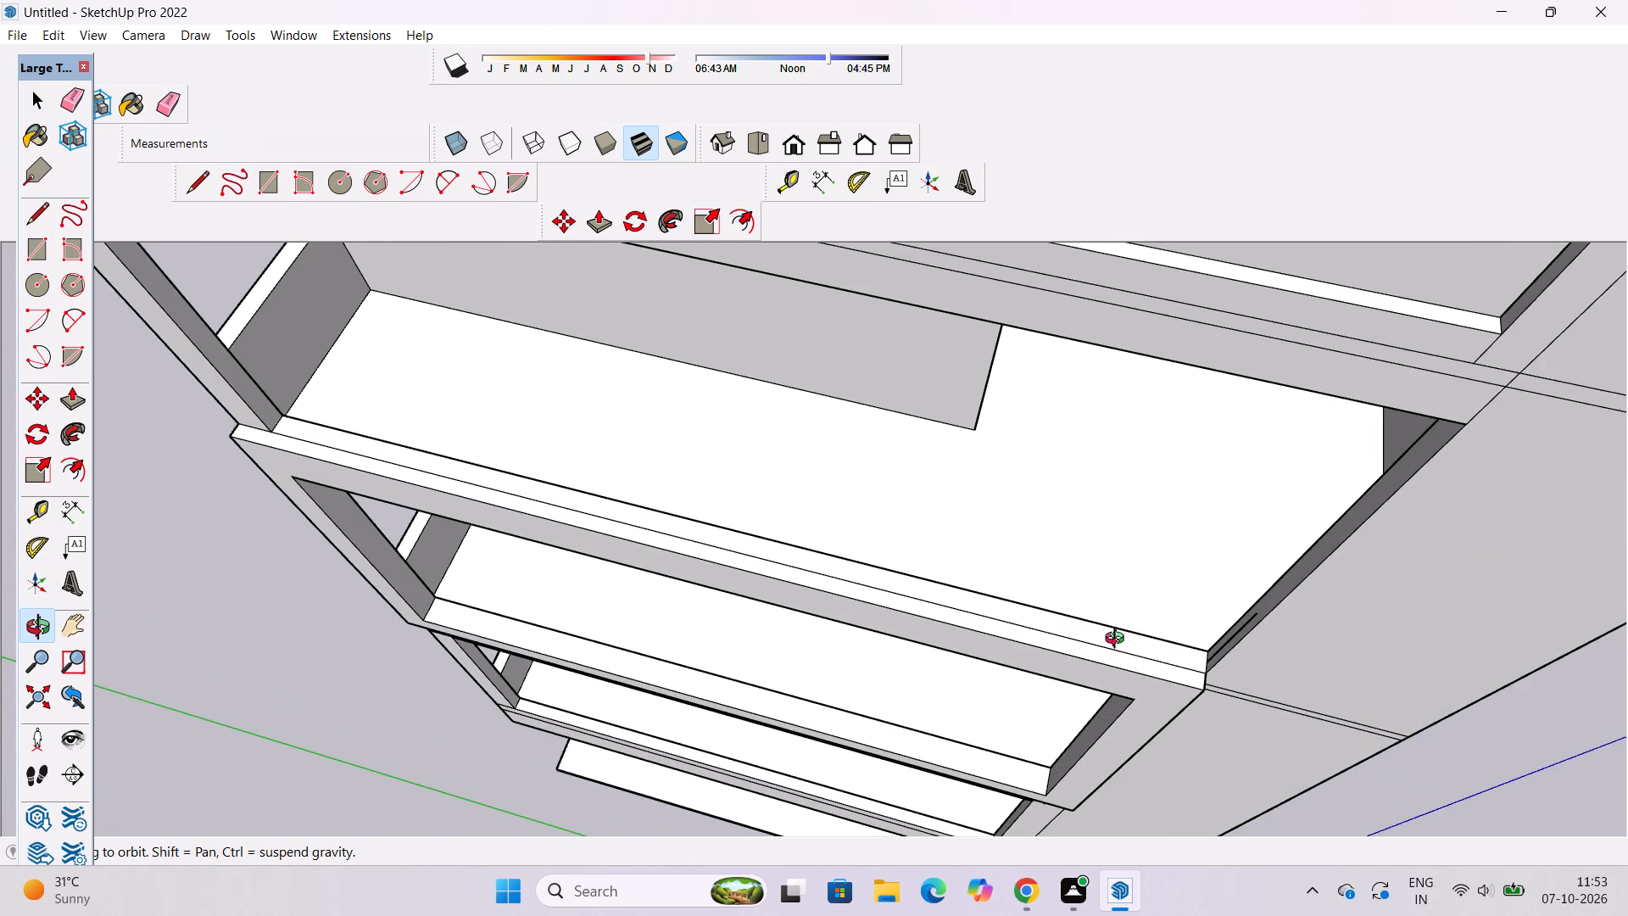
pyautogui.moveTo(1118, 640); pyautogui.dragTo(1201, 641)
pyautogui.press('l')
pyautogui.scroll(8, 1222, 578)
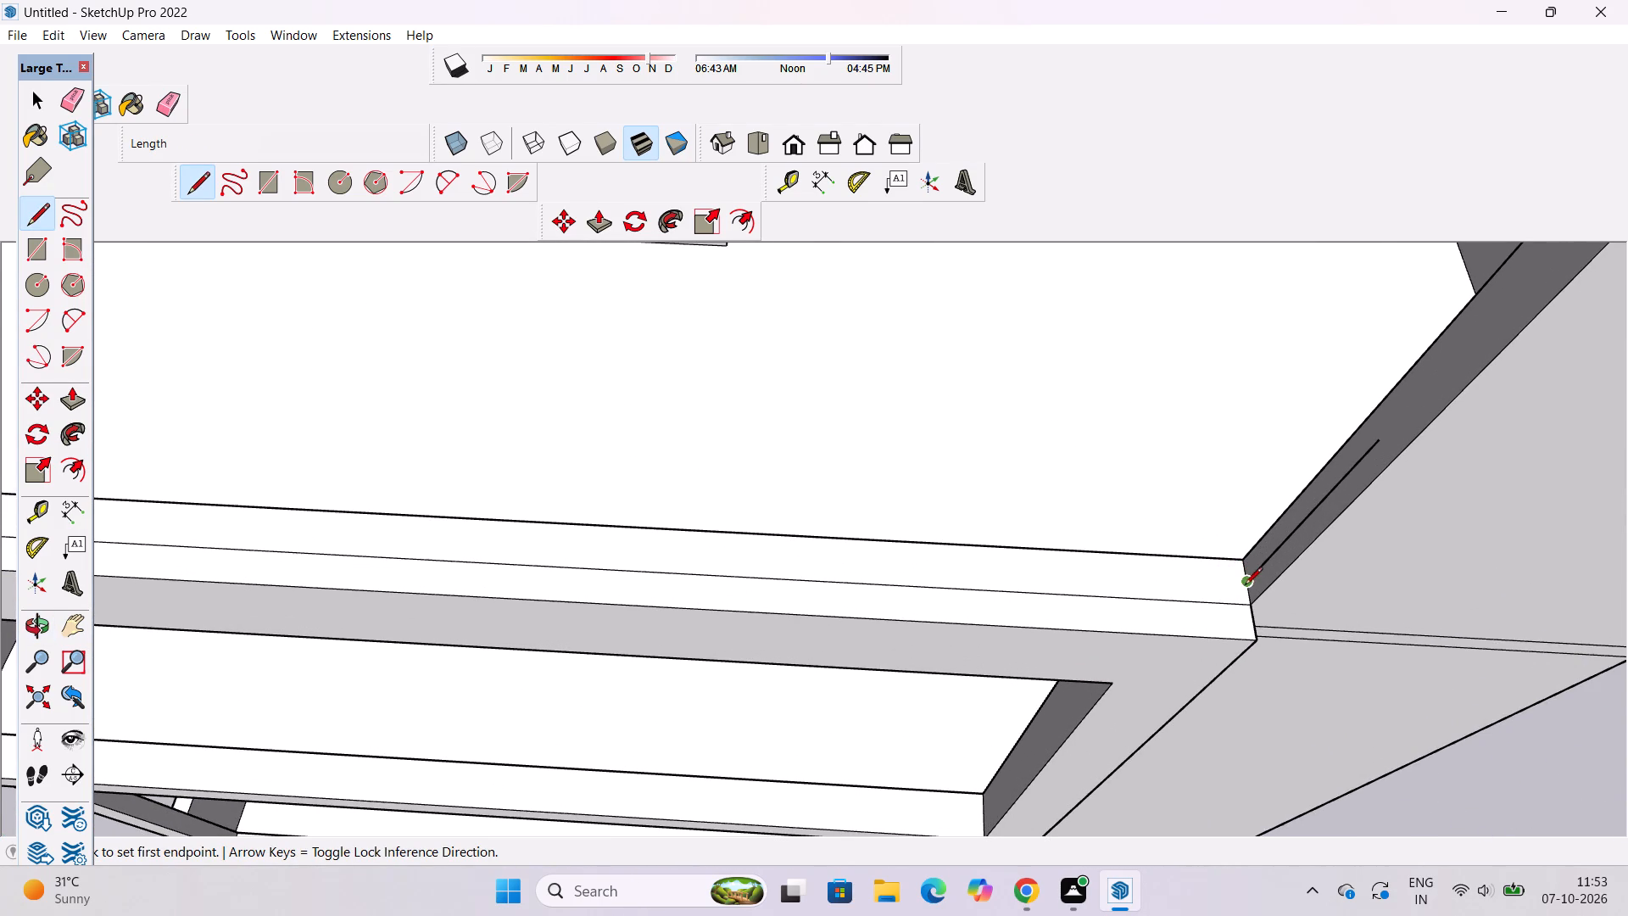
pyautogui.scroll(9, 1245, 578)
pyautogui.click(1248, 589)
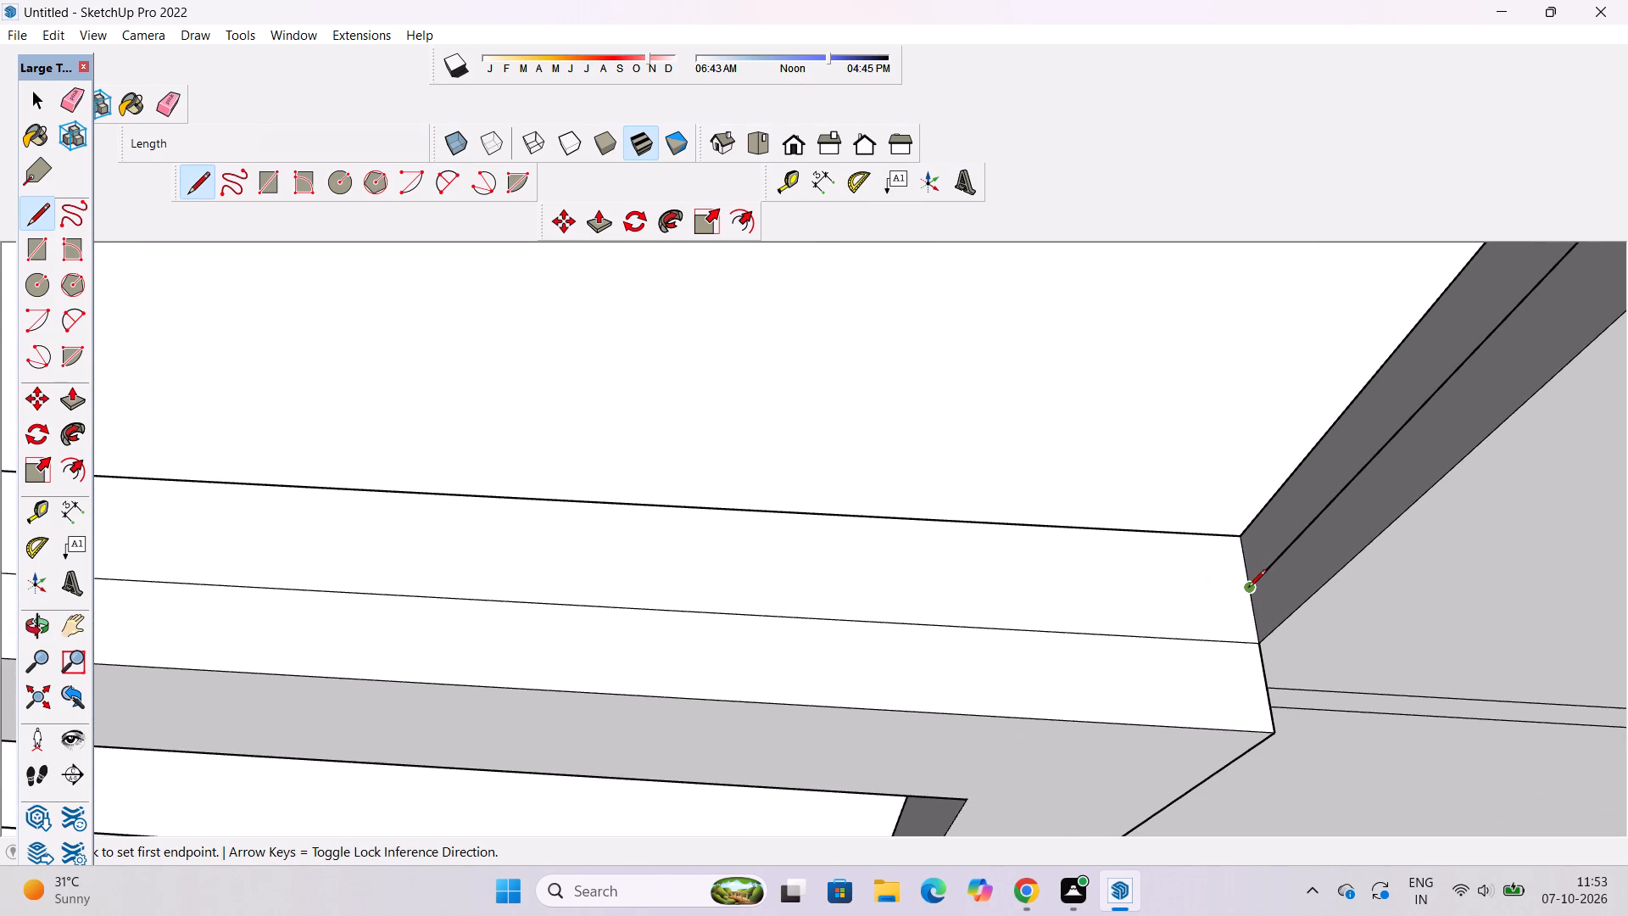
pyautogui.scroll(-20, 1248, 589)
pyautogui.scroll(-2, 1248, 589)
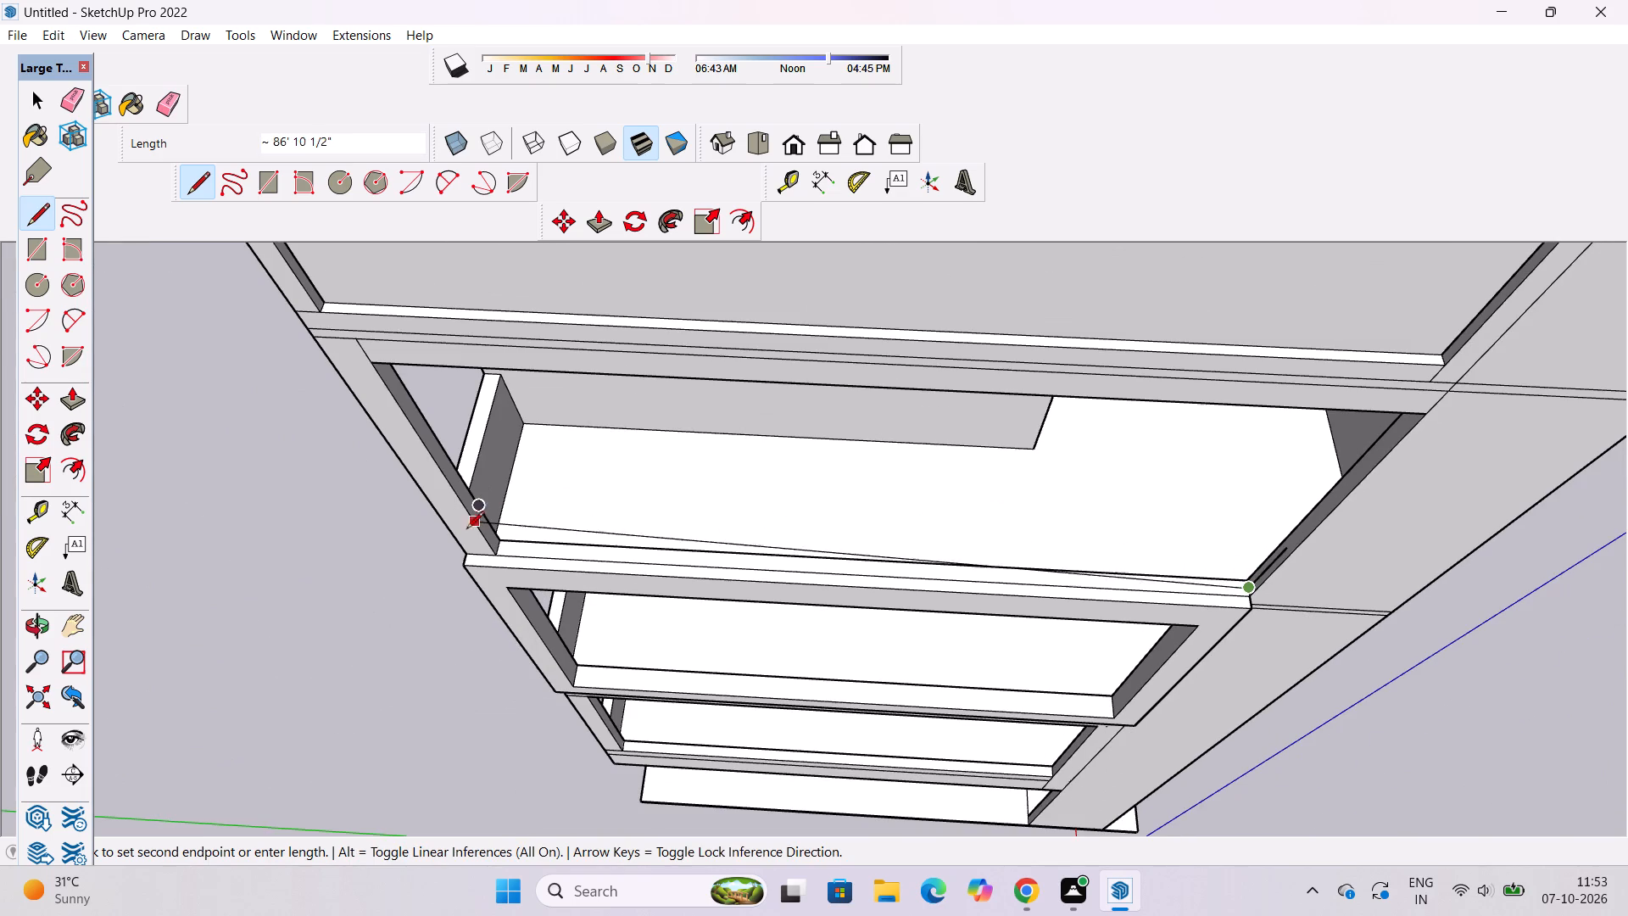
pyautogui.scroll(11, 501, 546)
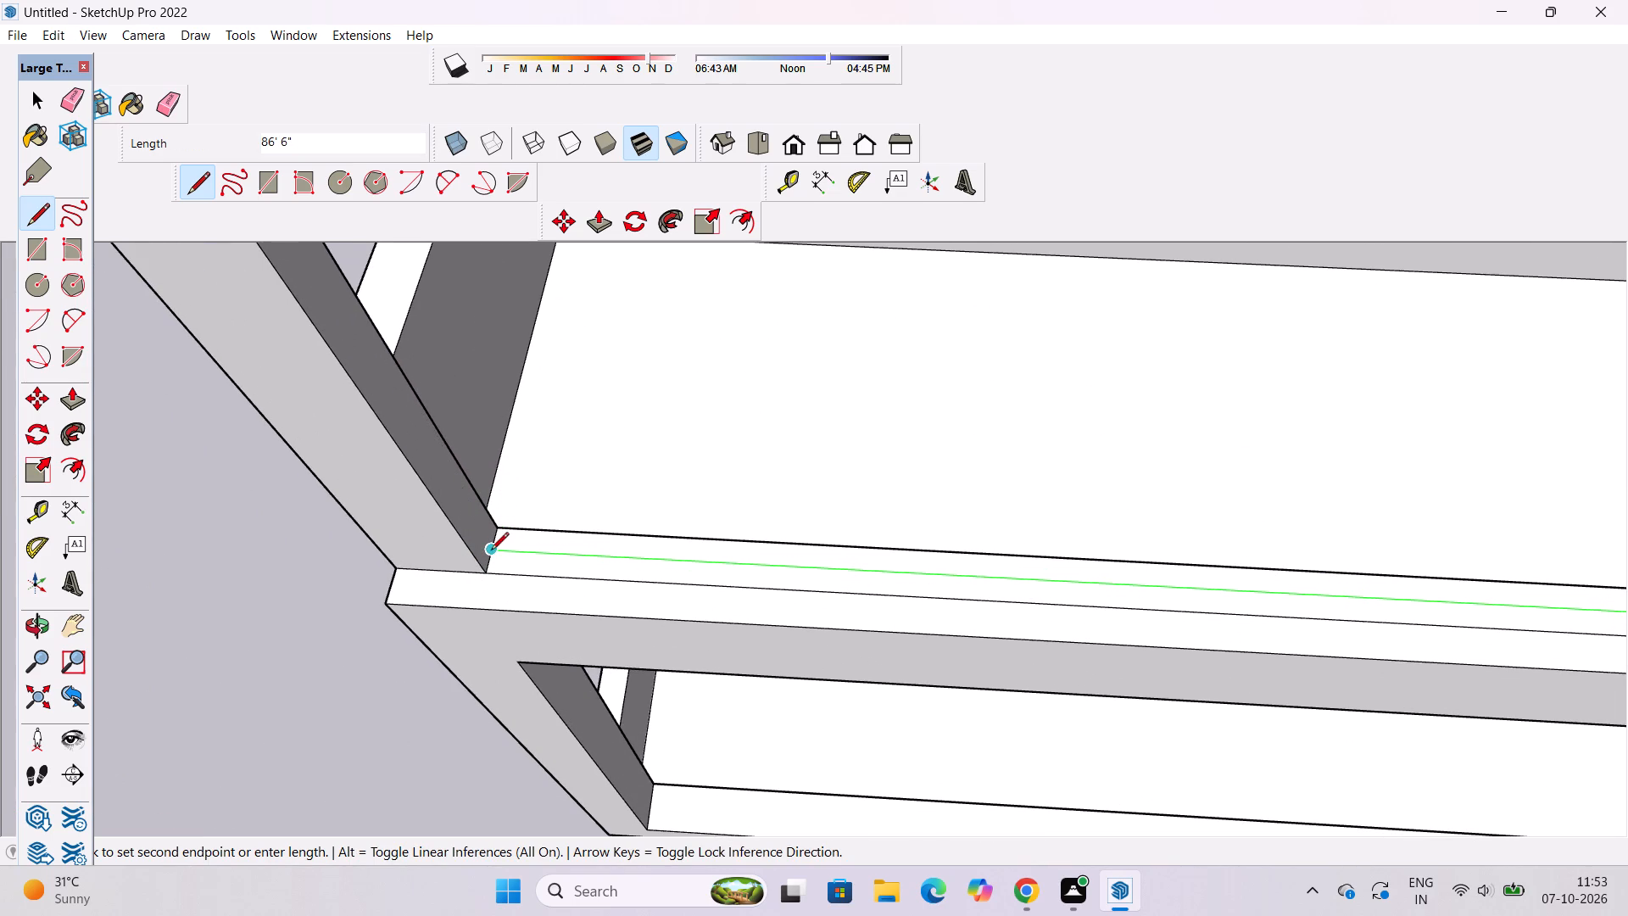
pyautogui.click(491, 551)
# Draw a 9' vertical line up the opposite side wall's narrow inner face from the floor line's end.
pyautogui.scroll(-5, 403, 448)
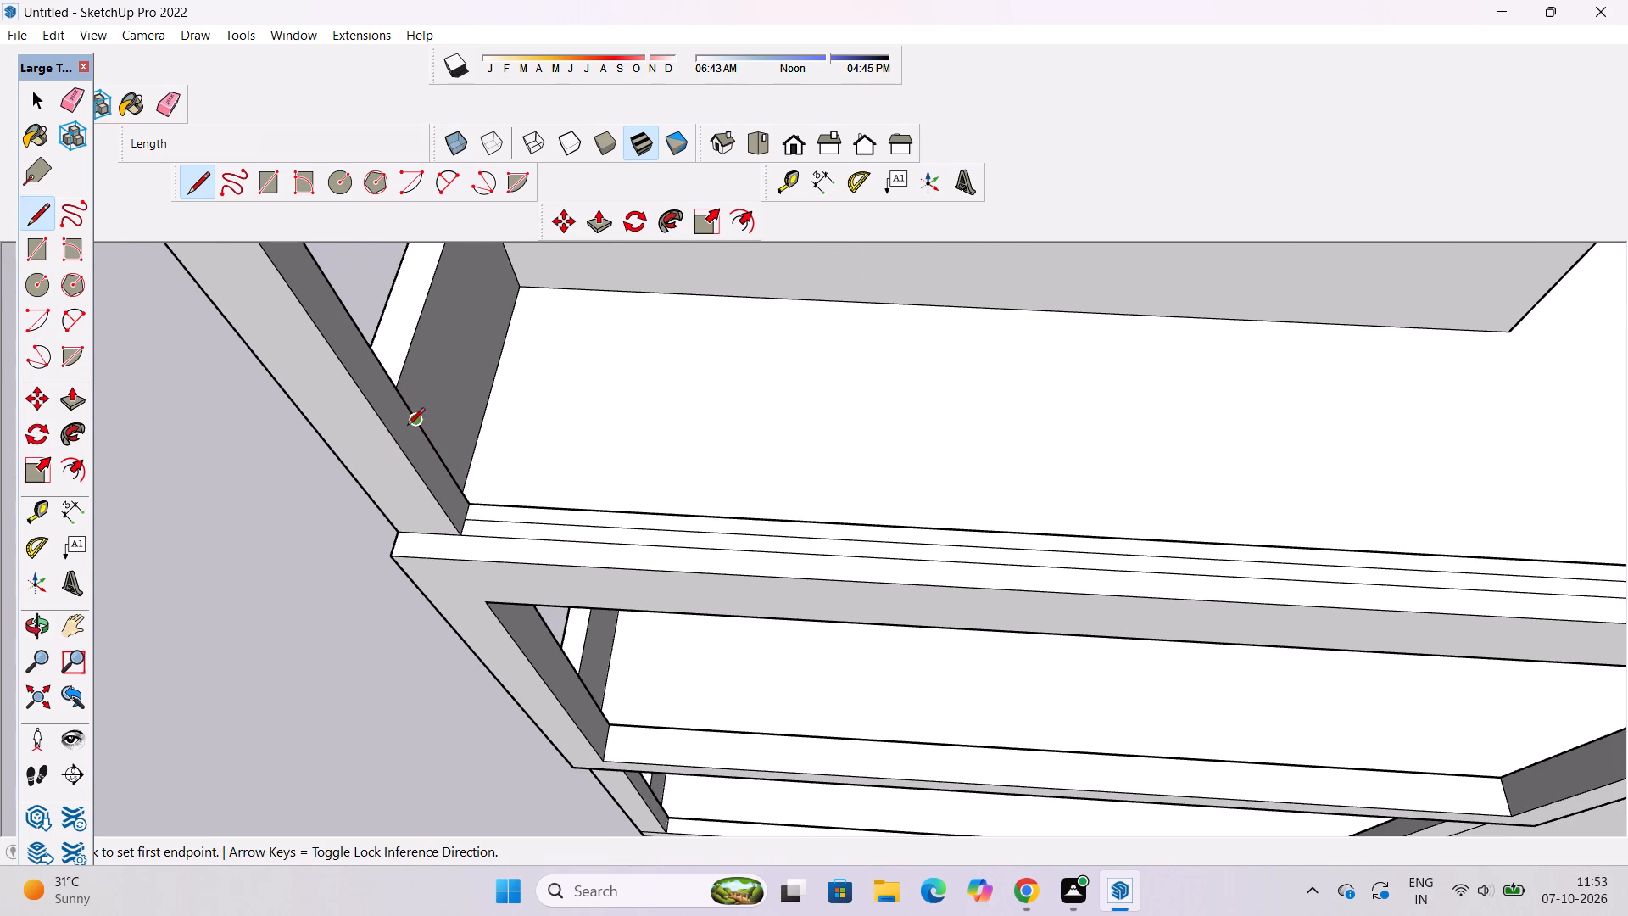
pyautogui.scroll(-1, 409, 426)
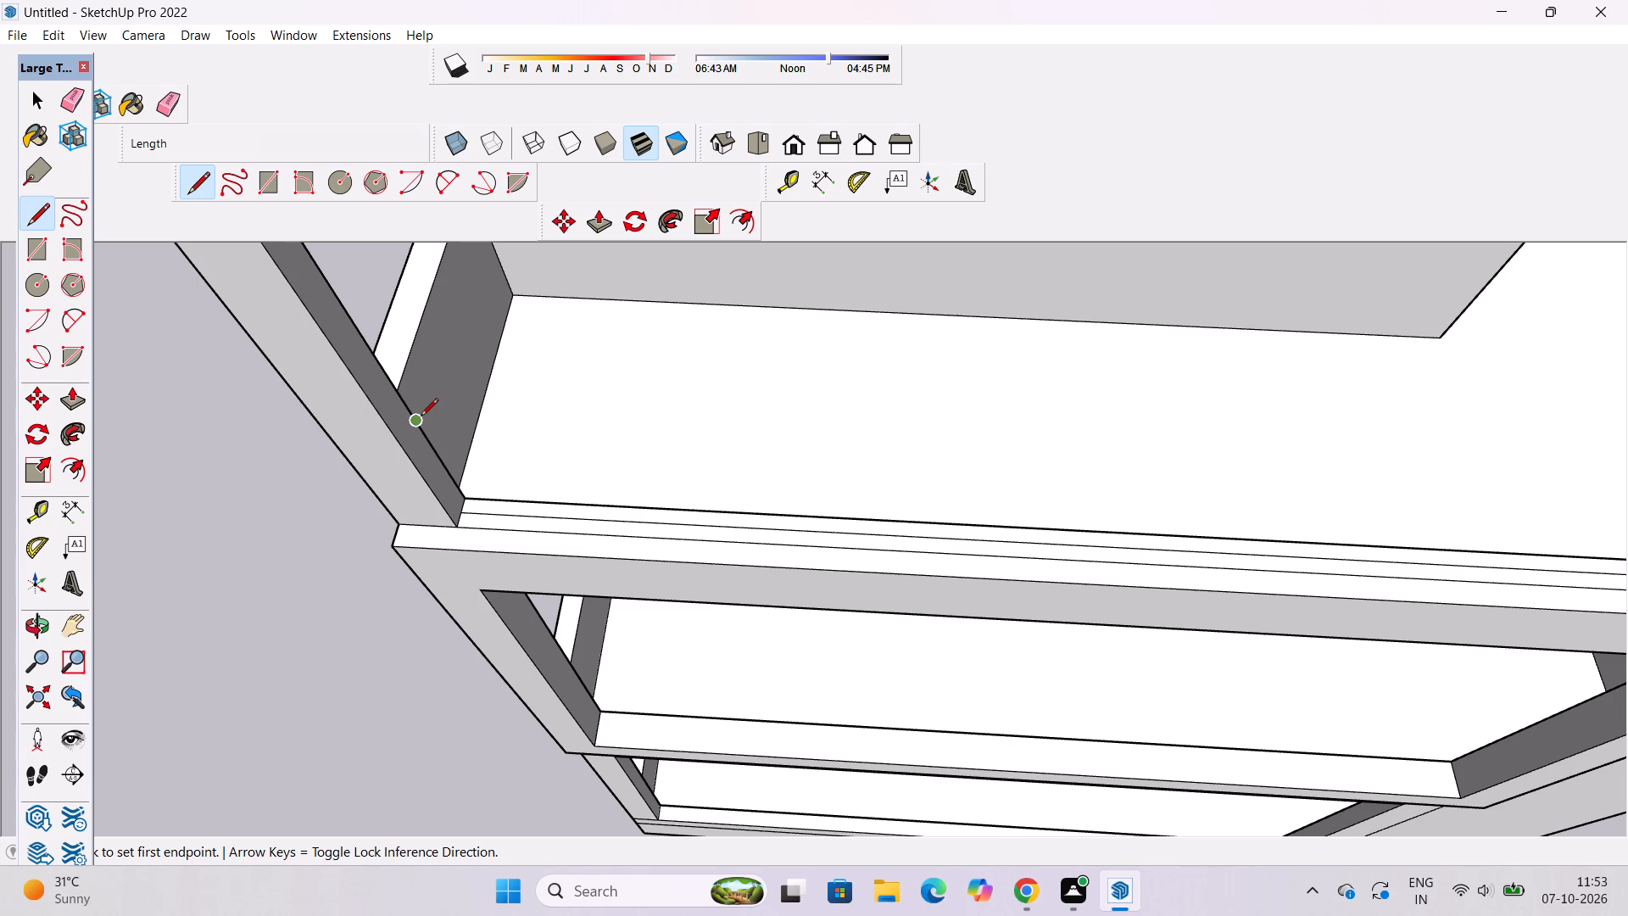
pyautogui.scroll(-2, 426, 426)
pyautogui.scroll(2, 403, 476)
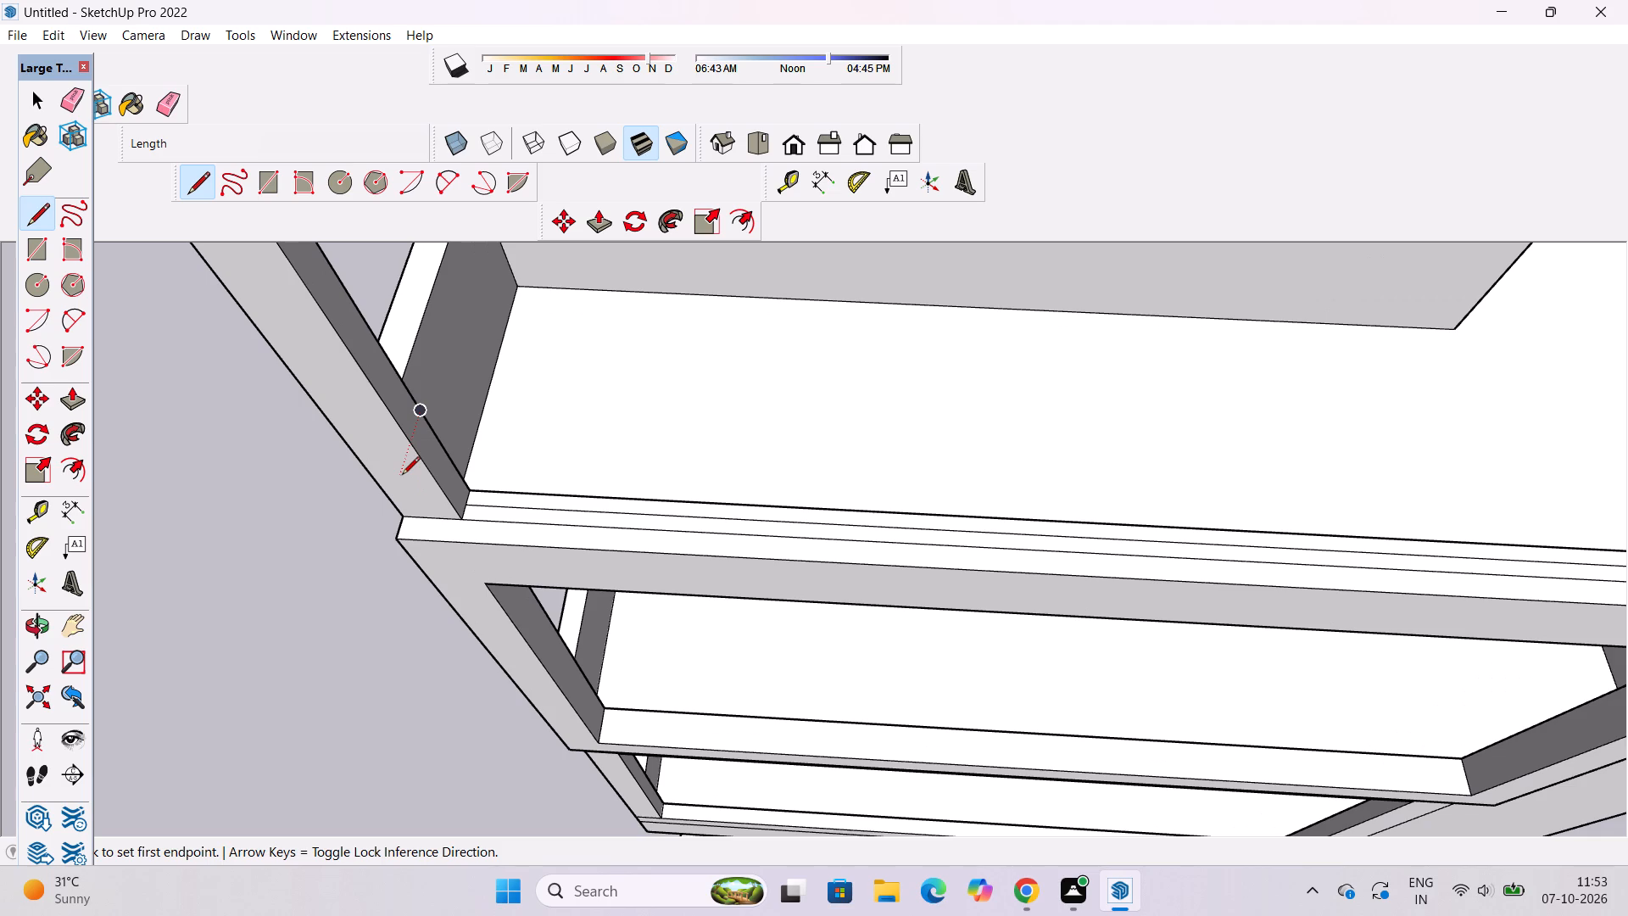
pyautogui.press('space')
pyautogui.write('o')
pyautogui.scroll(-5, 401, 472)
pyautogui.keyDown('shift'); pyautogui.moveTo(378, 503); pyautogui.dragTo(454, 540); pyautogui.keyUp('shift')
pyautogui.keyDown('shift'); pyautogui.moveTo(520, 569); pyautogui.dragTo(655, 558); pyautogui.keyUp('shift')
pyautogui.keyDown('shift'); pyautogui.moveTo(658, 556); pyautogui.dragTo(580, 627); pyautogui.keyUp('shift')
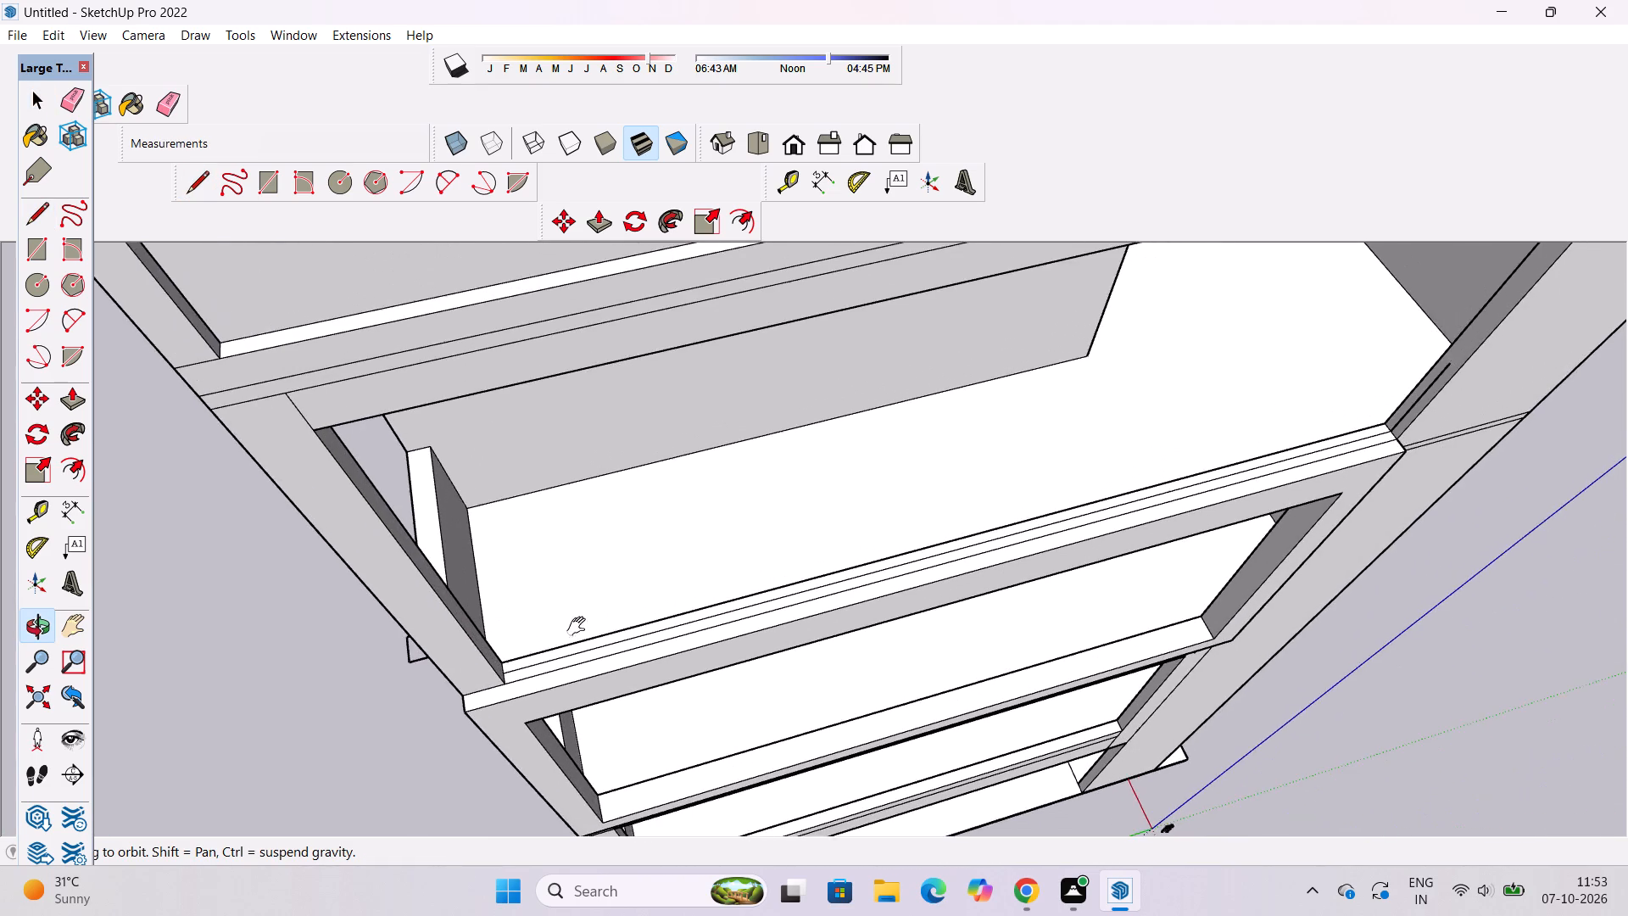
pyautogui.scroll(2, 641, 621)
pyautogui.keyDown('shift'); pyautogui.moveTo(665, 636); pyautogui.dragTo(599, 591); pyautogui.keyUp('shift')
pyautogui.moveTo(604, 612); pyautogui.dragTo(583, 679)
pyautogui.moveTo(544, 677); pyautogui.dragTo(477, 632)
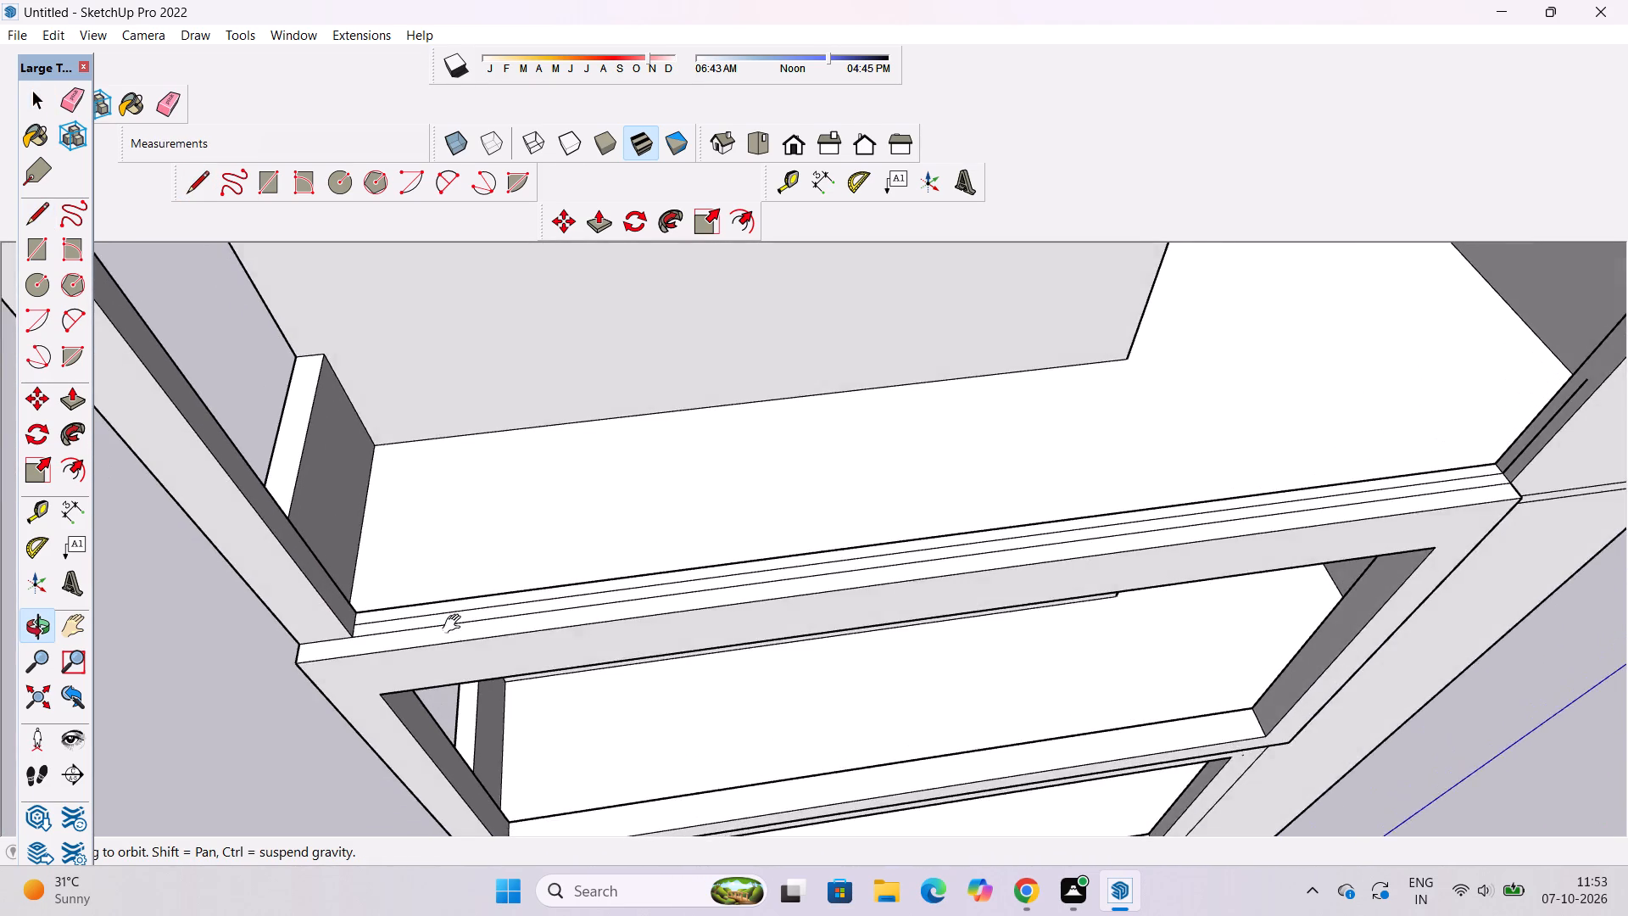
pyautogui.keyDown('shift'); pyautogui.moveTo(454, 624); pyautogui.dragTo(454, 669); pyautogui.keyUp('shift')
pyautogui.keyDown('shift'); pyautogui.moveTo(454, 669); pyautogui.dragTo(404, 673); pyautogui.keyUp('shift')
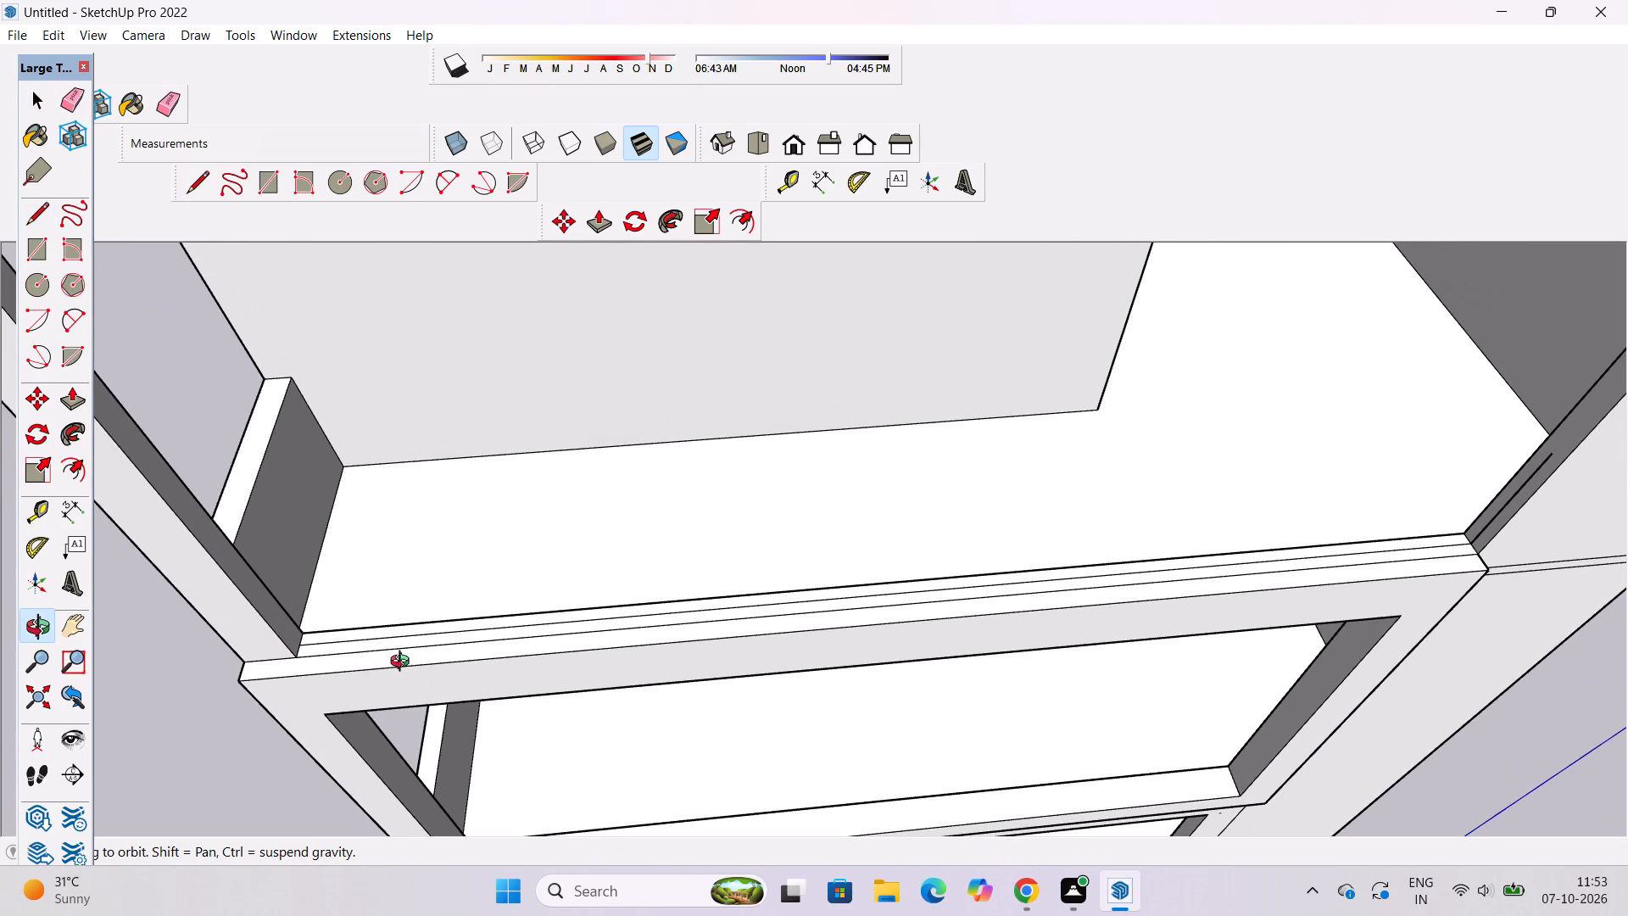
pyautogui.press('l')
pyautogui.scroll(5, 319, 619)
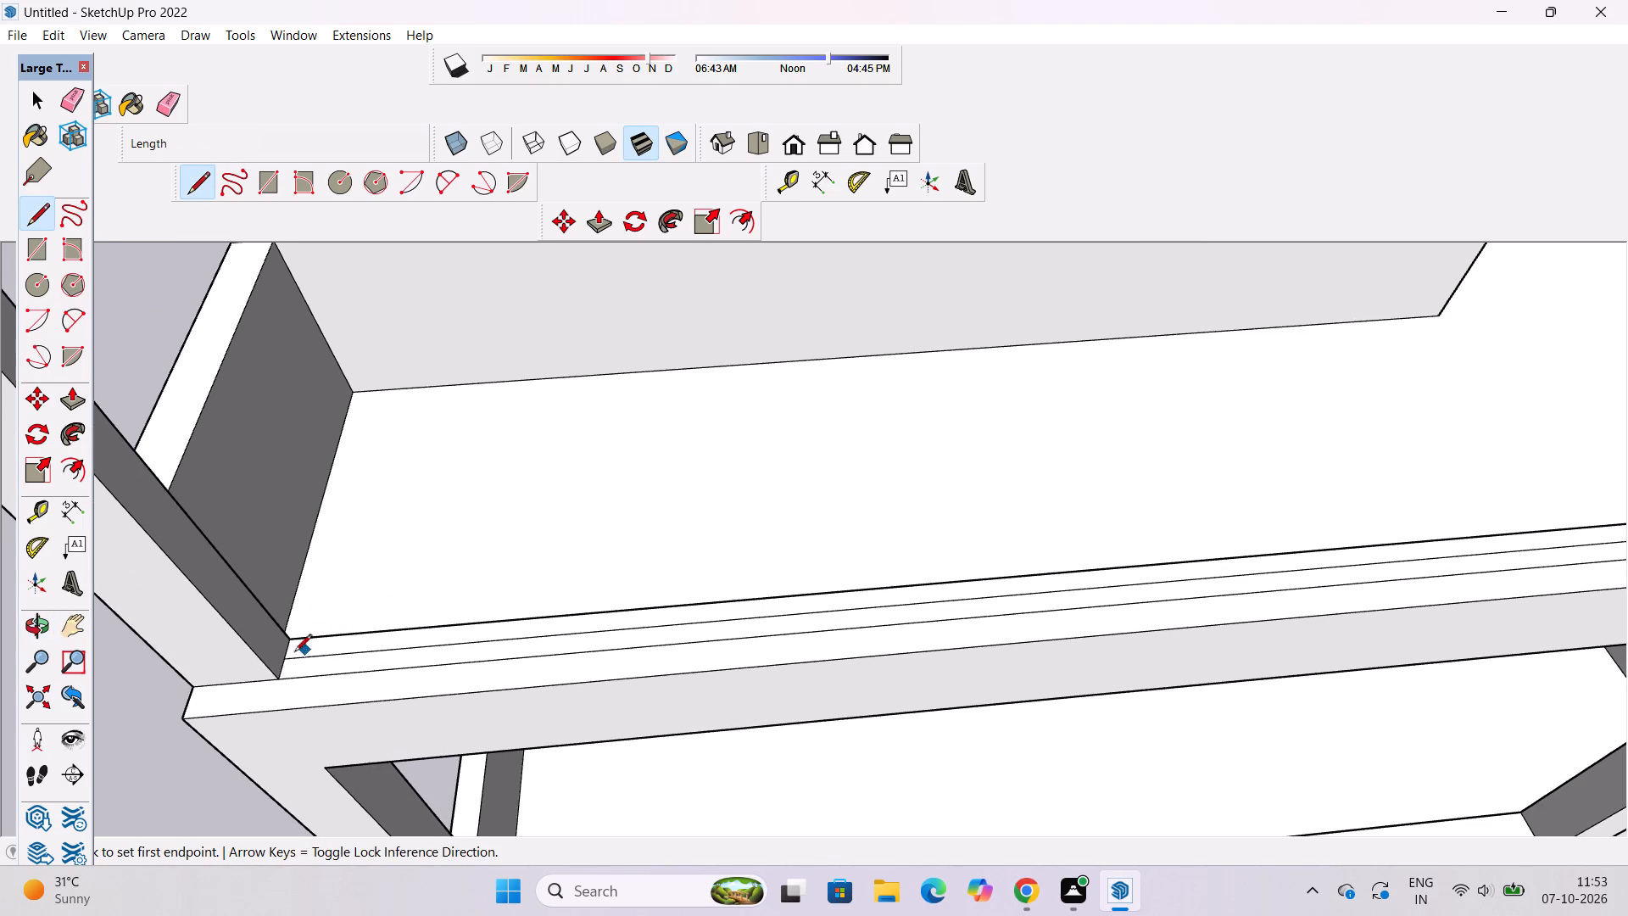
pyautogui.click(281, 662)
pyautogui.scroll(-8, 281, 662)
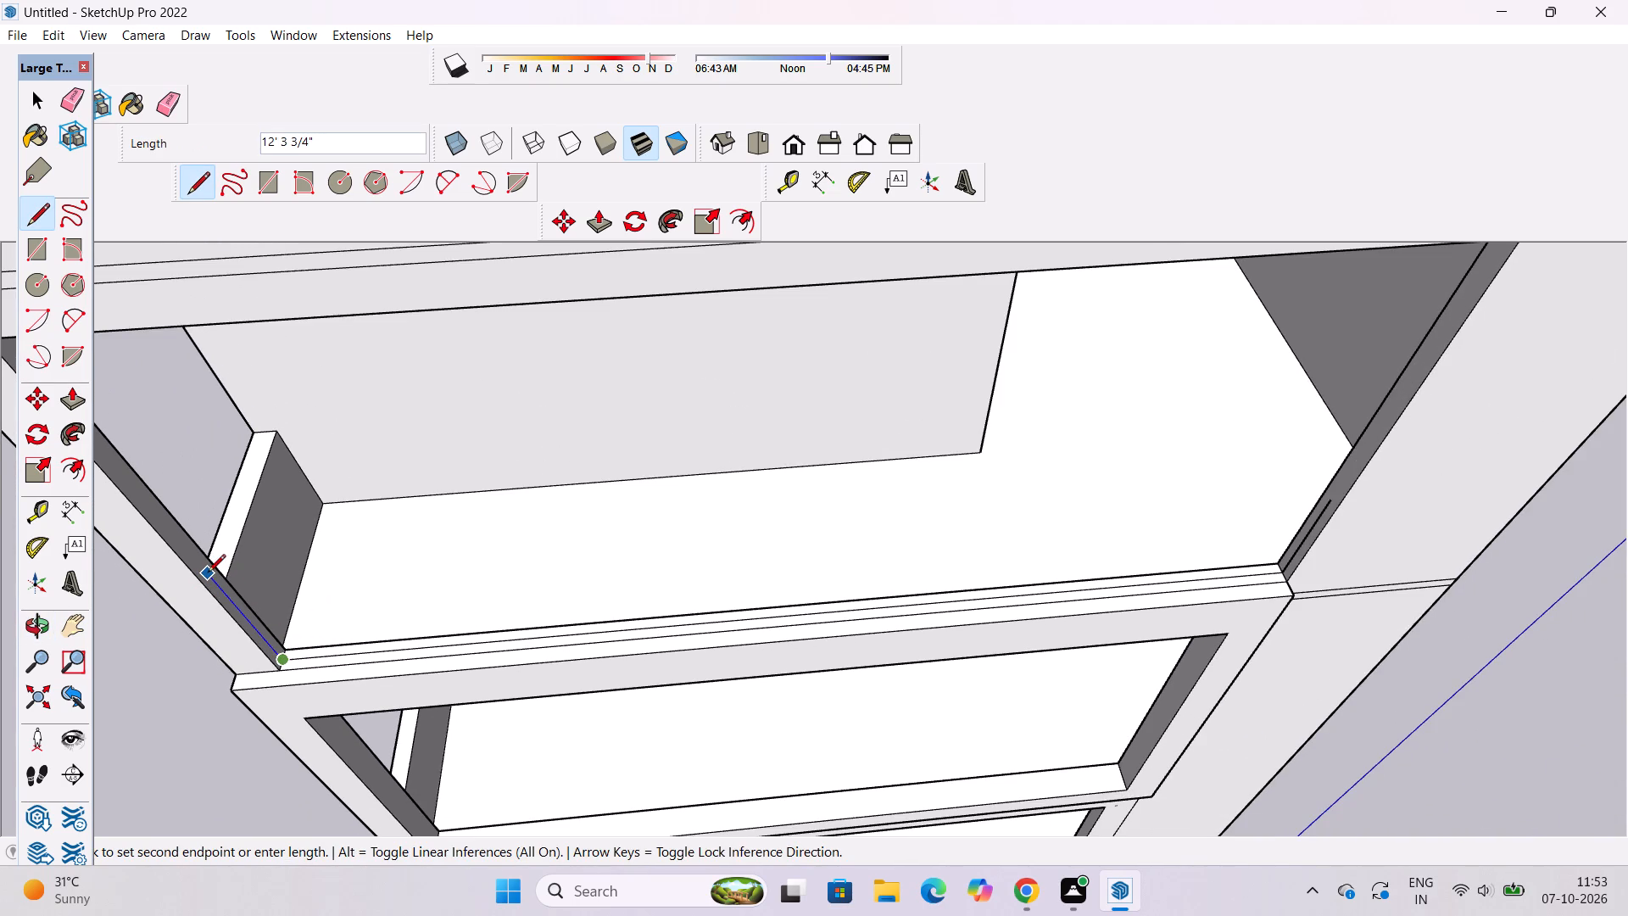
pyautogui.write("9'")
pyautogui.press('Return')
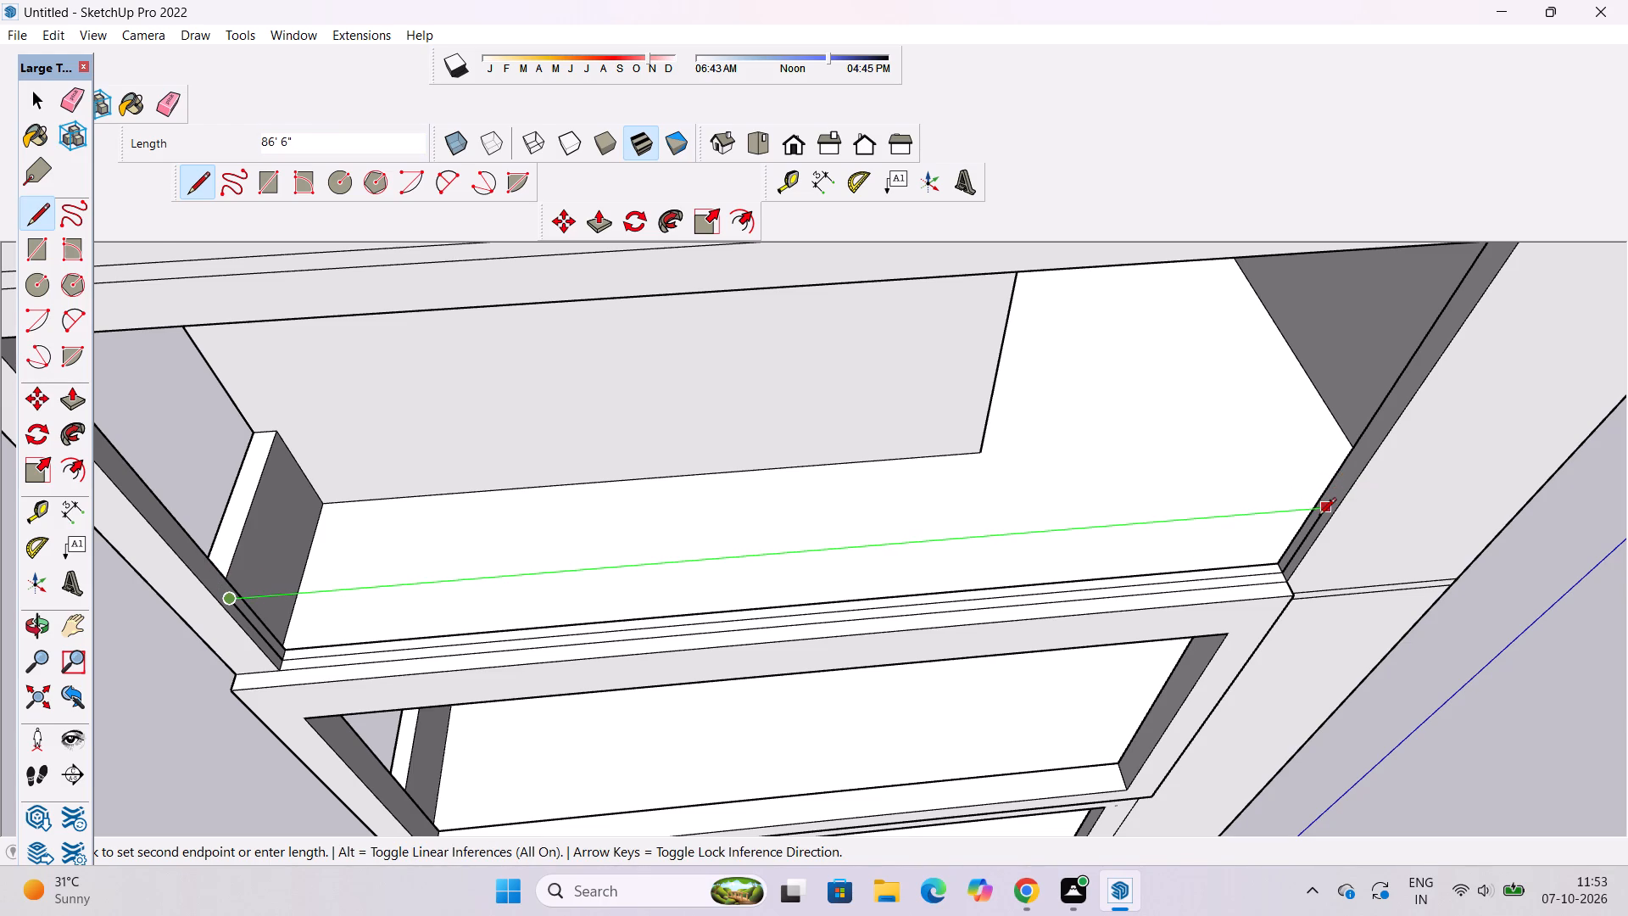
# Close the front panel face with an 86' 6" horizontal line from the 9' line's top to the opposite wall's vertical line.
pyautogui.scroll(10, 1315, 517)
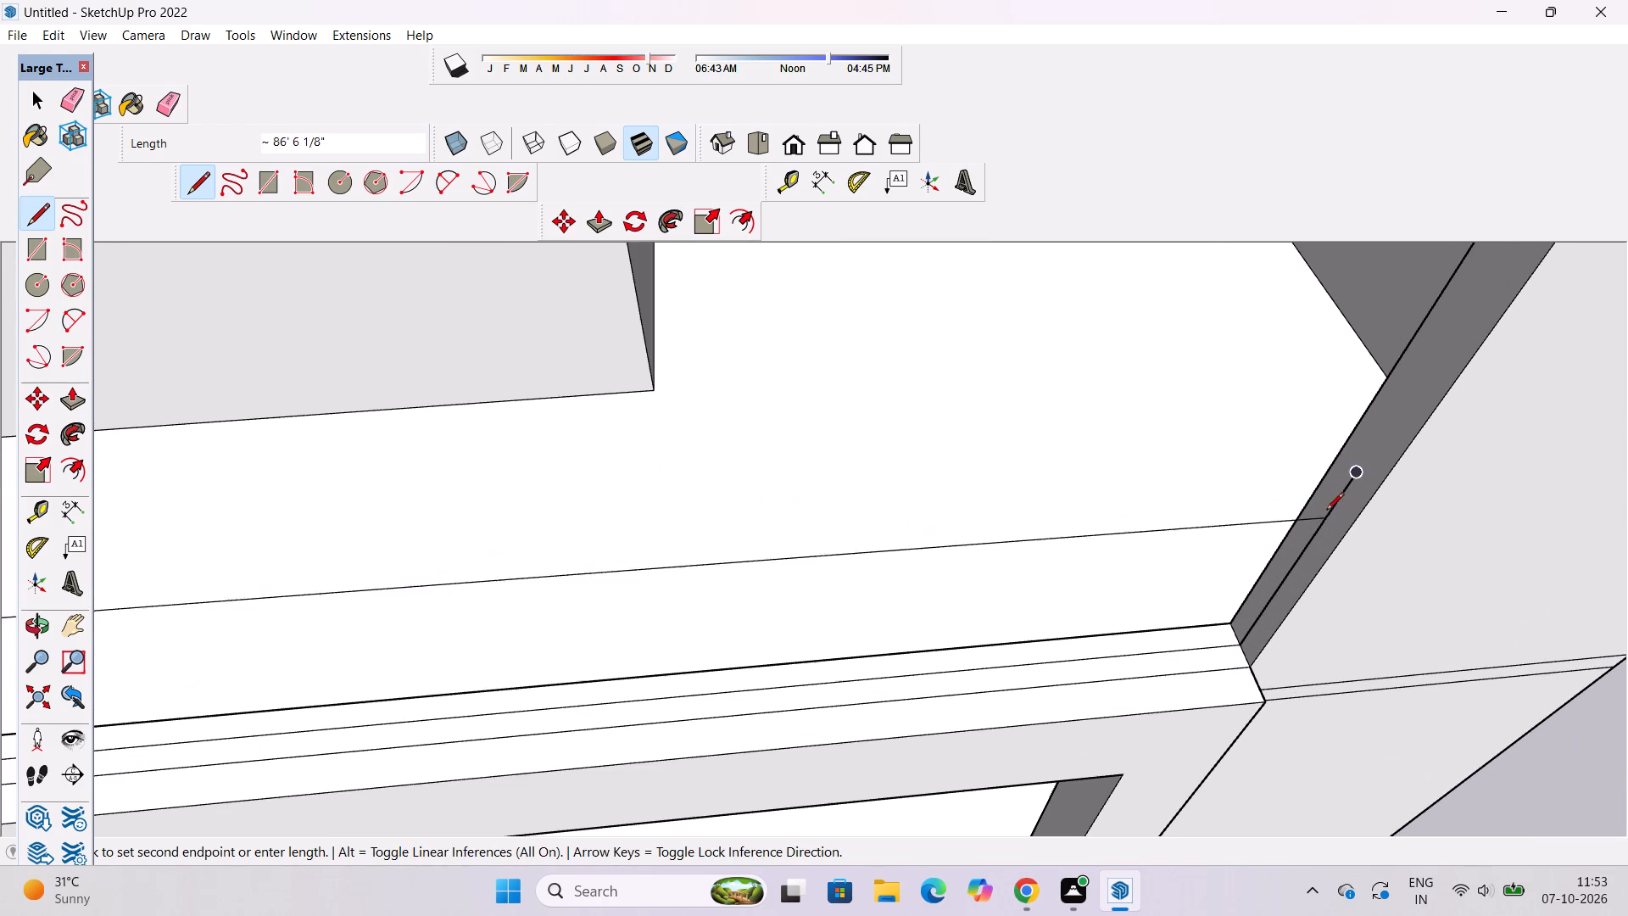
pyautogui.click(1351, 498)
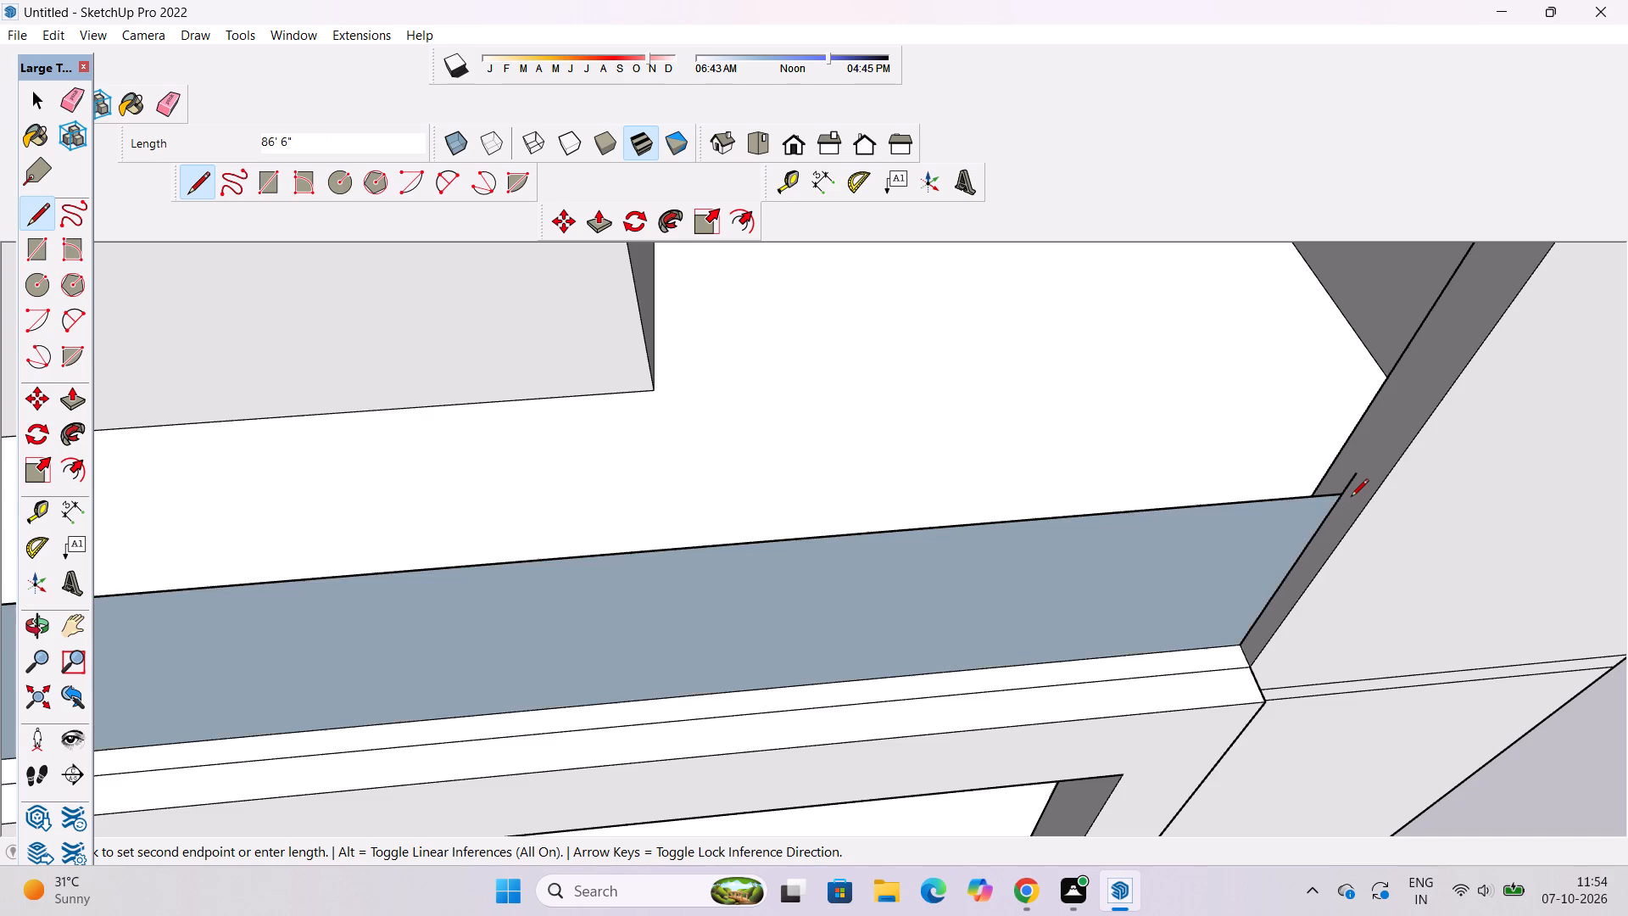
pyautogui.press('space')
# Examine the new front panel on the storey below the roof up close and the building's storeys from the front view.
pyautogui.press('o')
pyautogui.moveTo(1144, 550); pyautogui.dragTo(1308, 580)
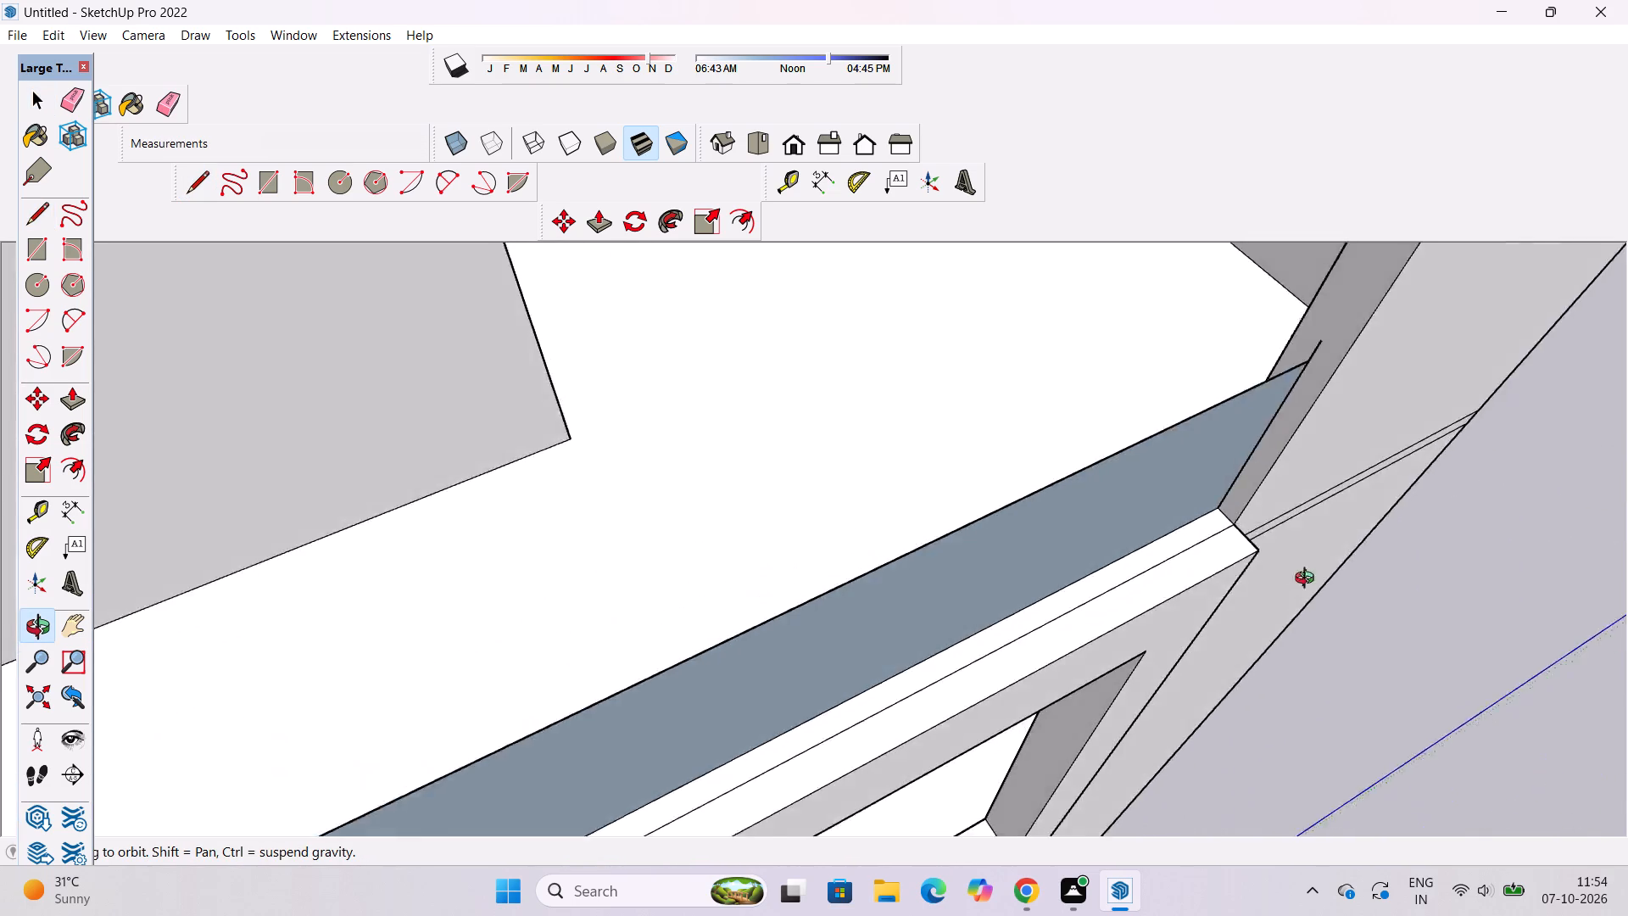
pyautogui.moveTo(1308, 580); pyautogui.dragTo(1418, 567)
pyautogui.moveTo(1443, 556); pyautogui.dragTo(1457, 548)
pyautogui.click(1471, 539)
pyautogui.click(1476, 534)
pyautogui.scroll(4, 1070, 519)
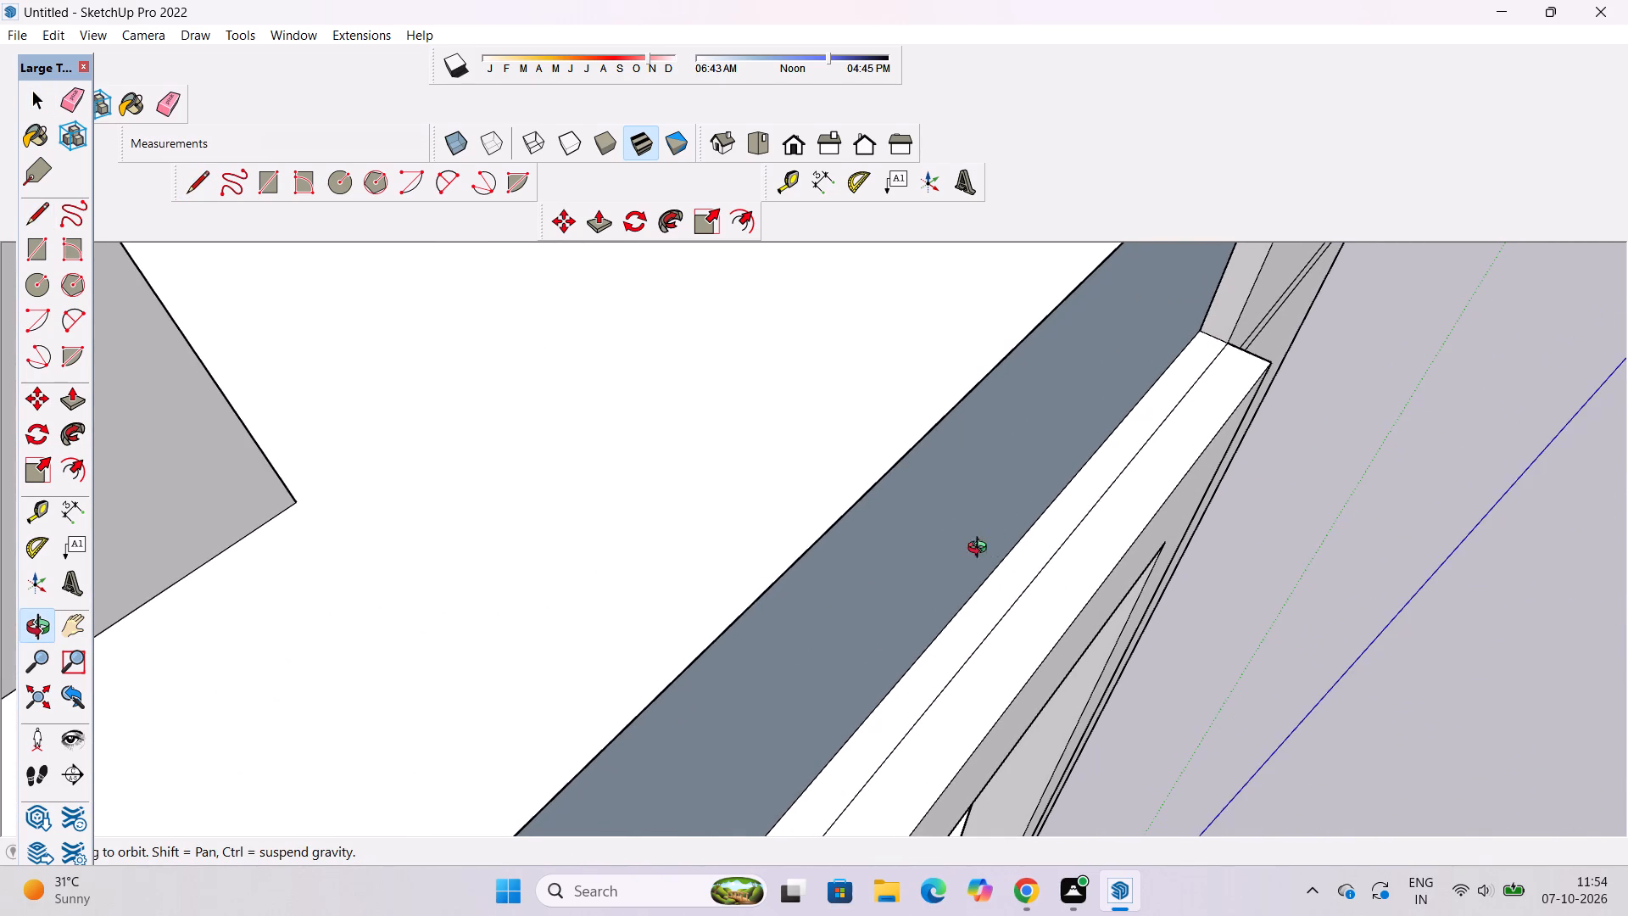
pyautogui.scroll(-4, 775, 488)
pyautogui.moveTo(731, 557); pyautogui.dragTo(880, 534)
pyautogui.moveTo(943, 552); pyautogui.dragTo(1125, 483)
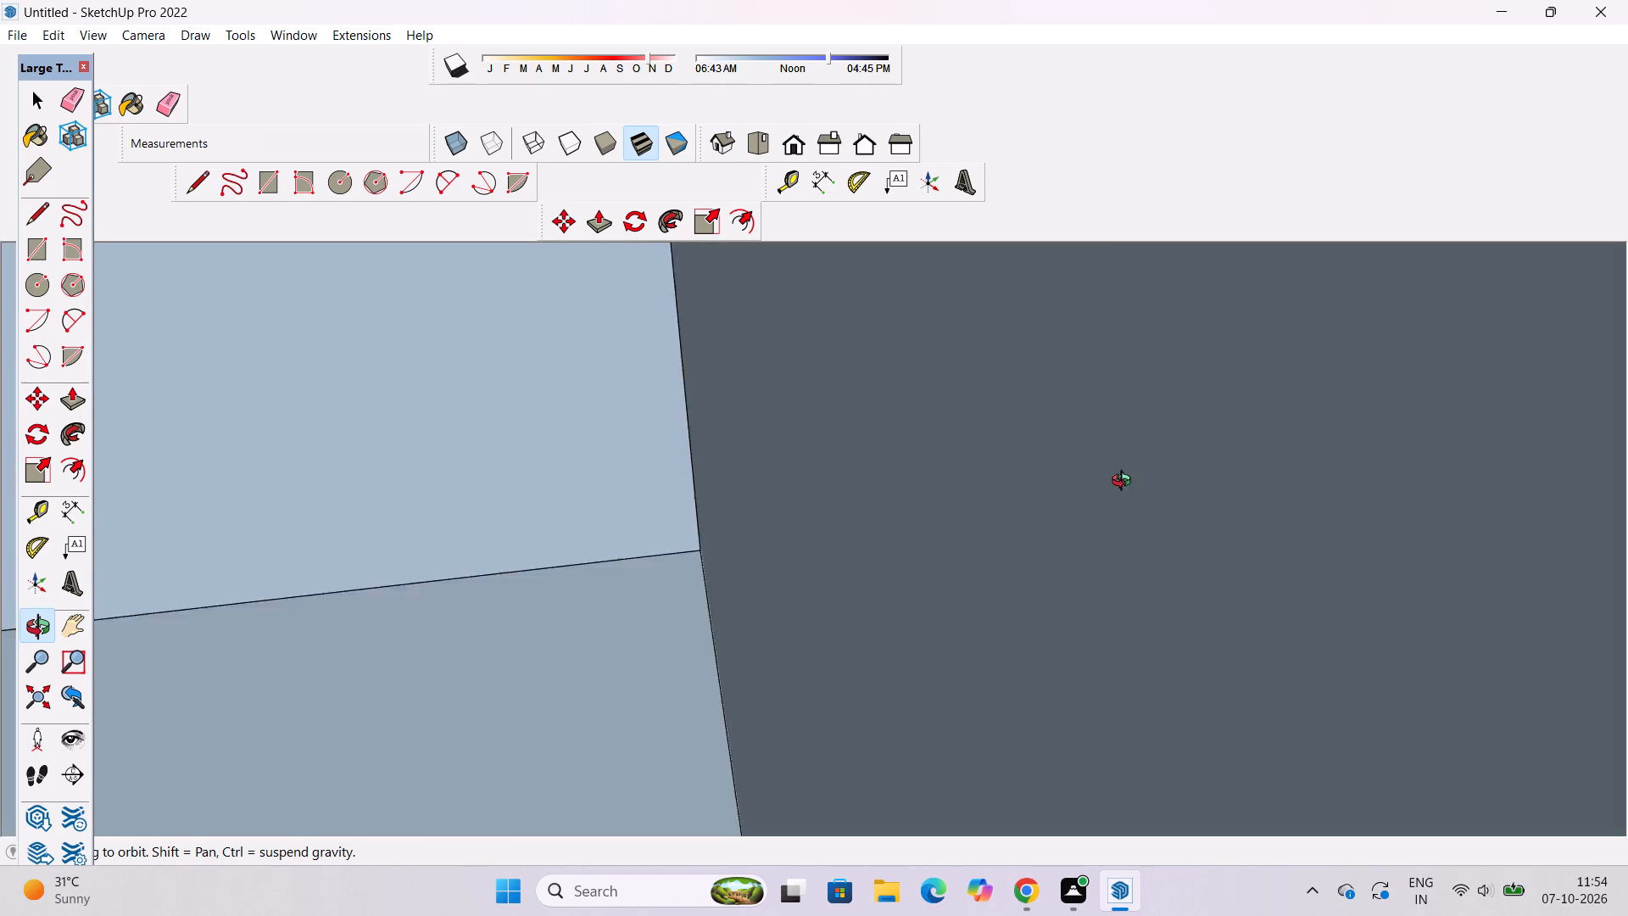
pyautogui.moveTo(1129, 478); pyautogui.dragTo(677, 516)
pyautogui.moveTo(1125, 483); pyautogui.dragTo(1127, 480)
pyautogui.scroll(-12, 332, 578)
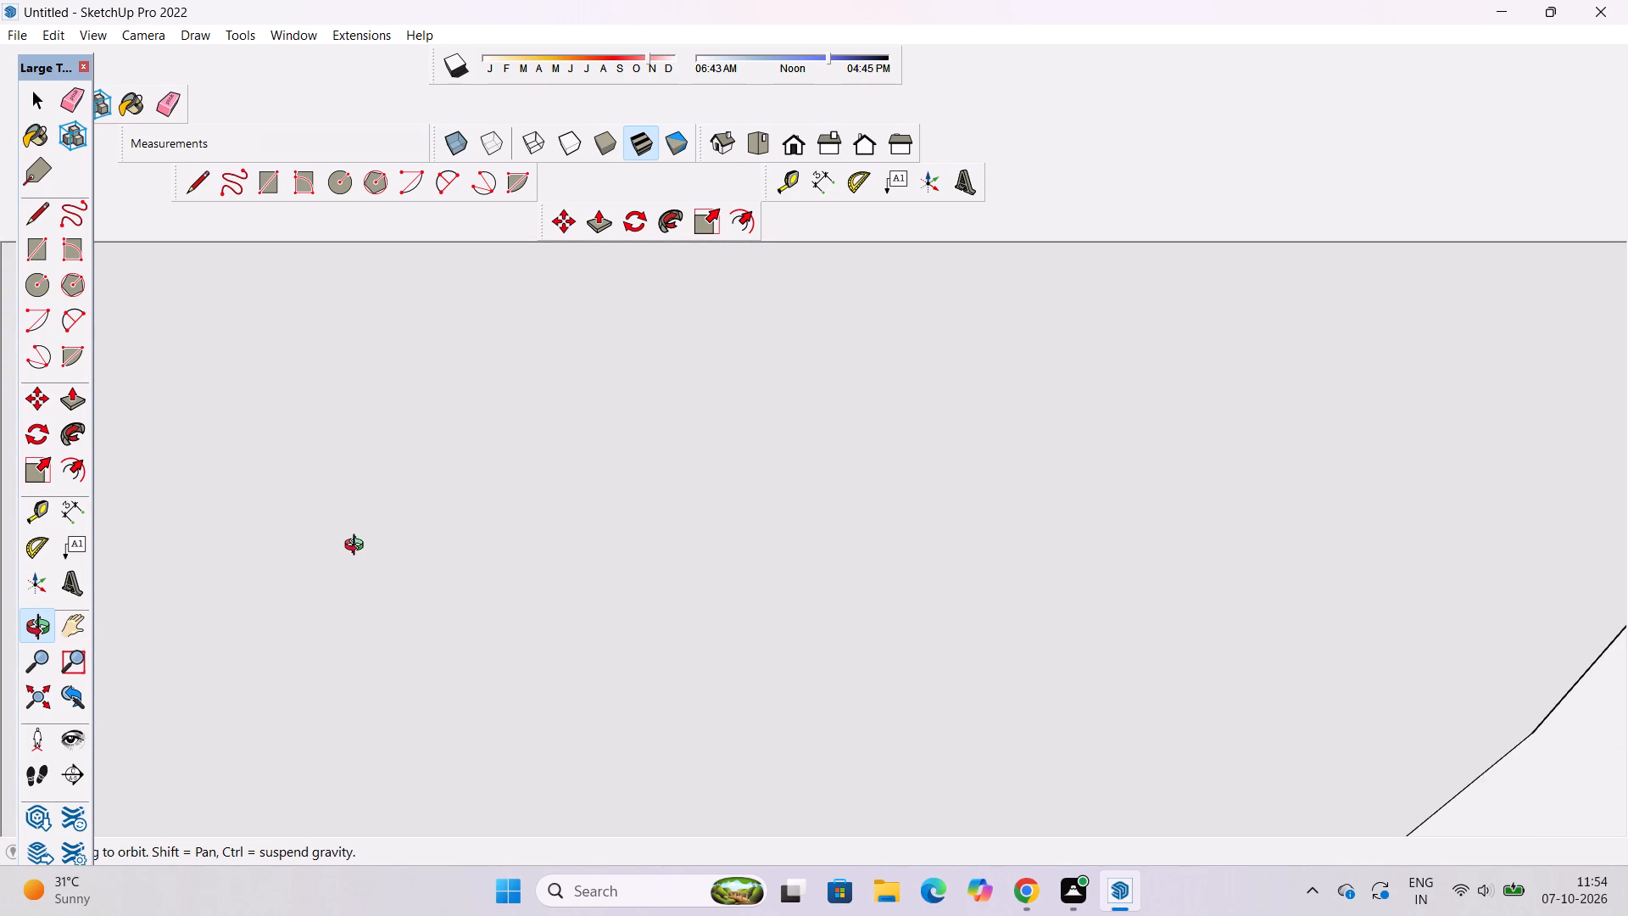
pyautogui.scroll(-12, 358, 547)
pyautogui.click(793, 141)
pyautogui.scroll(-5, 856, 511)
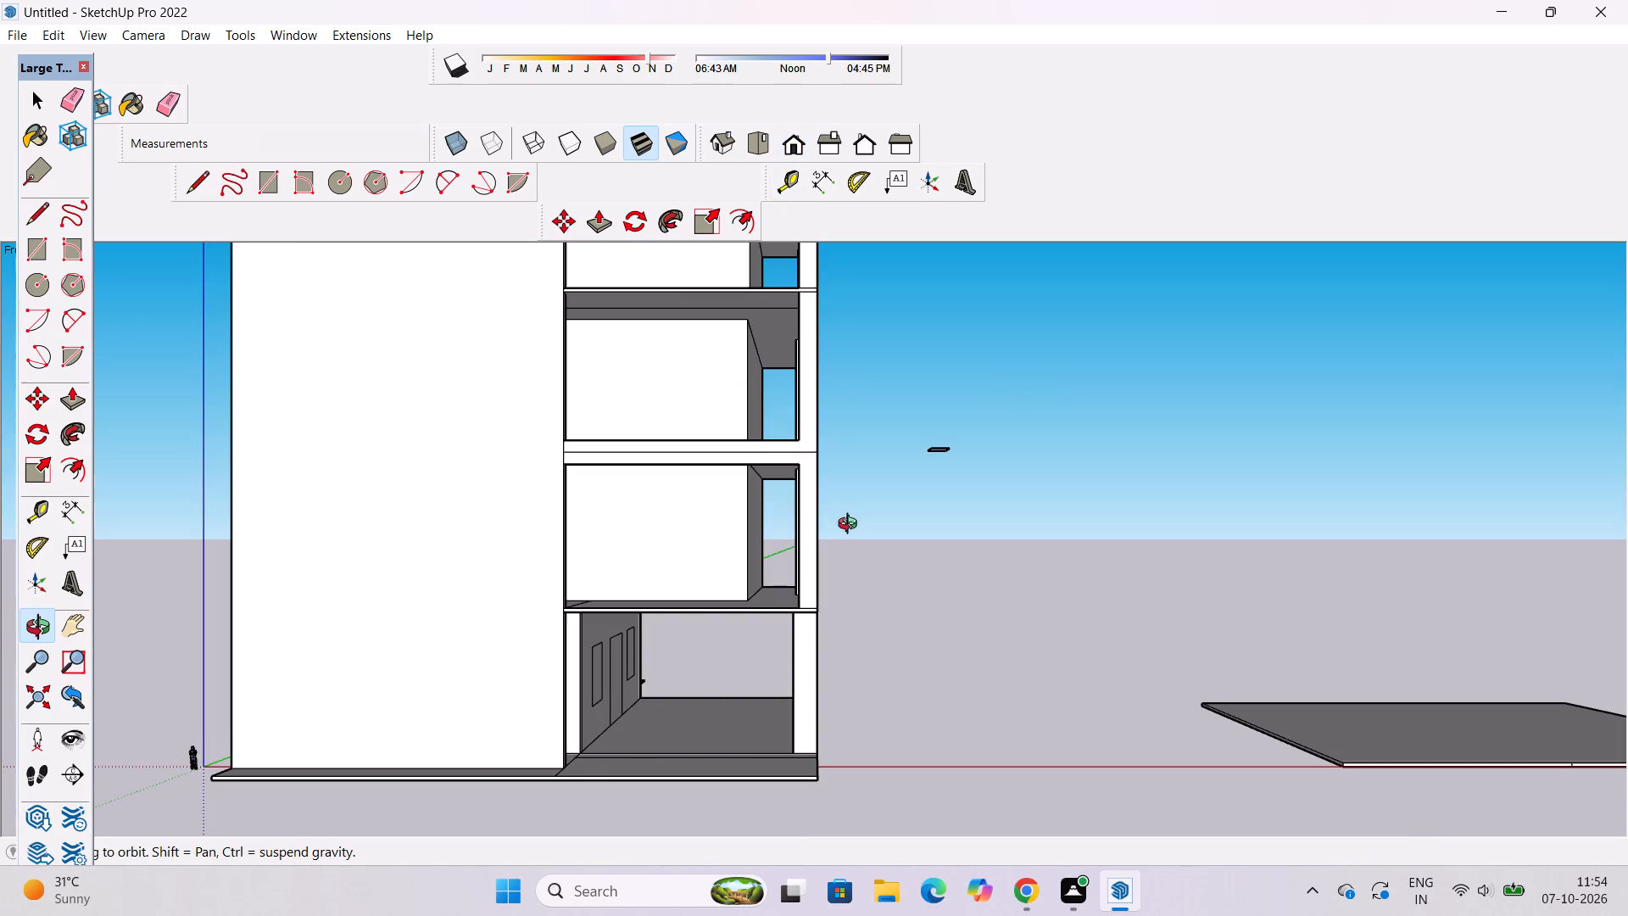
# Erase the stray vertical line end protruding above the new front panel's top corner on the storey below the roof.
pyautogui.scroll(-1, 851, 526)
pyautogui.keyDown('shift'); pyautogui.moveTo(746, 471); pyautogui.dragTo(761, 513); pyautogui.keyUp('shift')
pyautogui.moveTo(765, 546); pyautogui.dragTo(1070, 766)
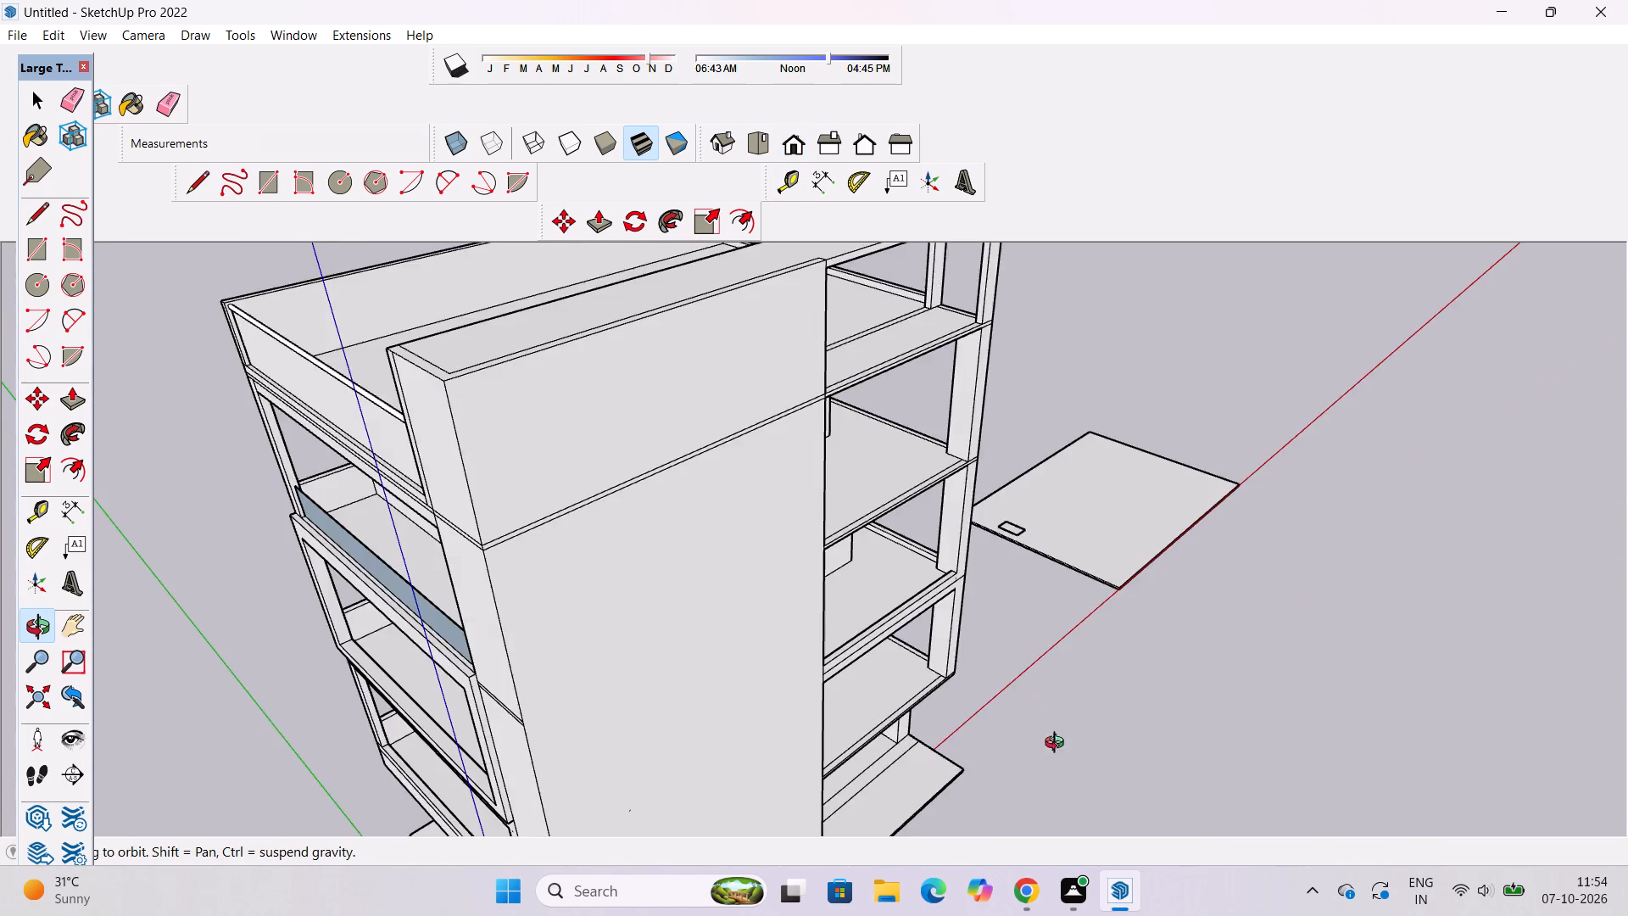
pyautogui.scroll(3, 559, 617)
pyautogui.keyDown('shift'); pyautogui.moveTo(365, 679); pyautogui.dragTo(567, 662); pyautogui.keyUp('shift')
pyautogui.moveTo(591, 657); pyautogui.dragTo(789, 643)
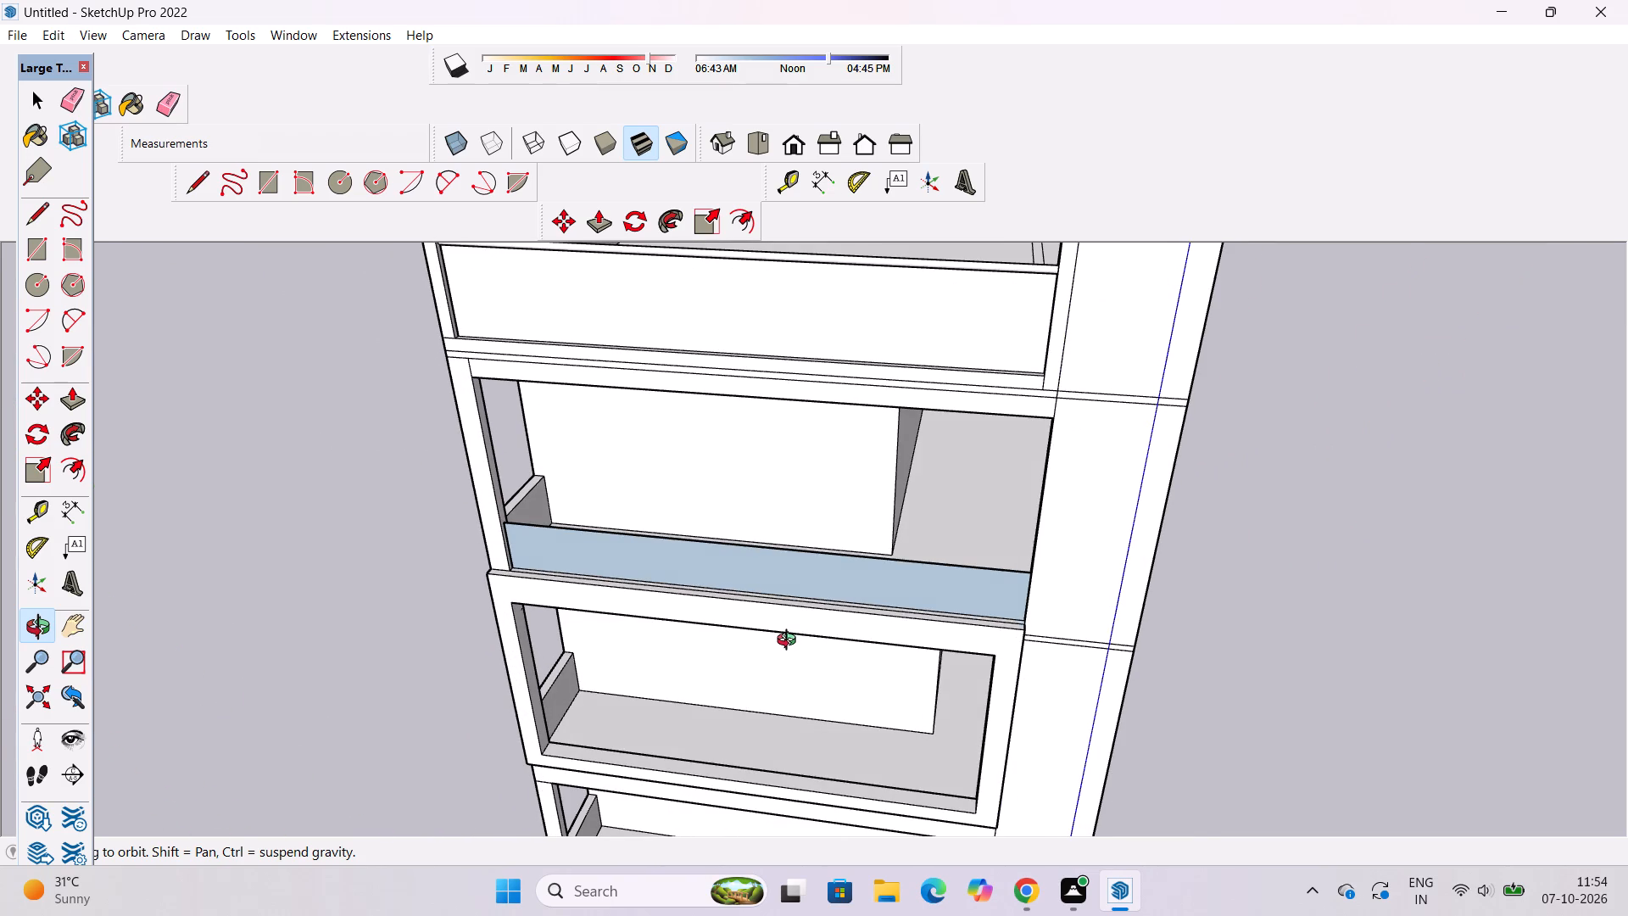
pyautogui.keyDown('shift'); pyautogui.moveTo(790, 642); pyautogui.dragTo(684, 660); pyautogui.keyUp('shift')
pyautogui.moveTo(665, 656); pyautogui.dragTo(772, 656)
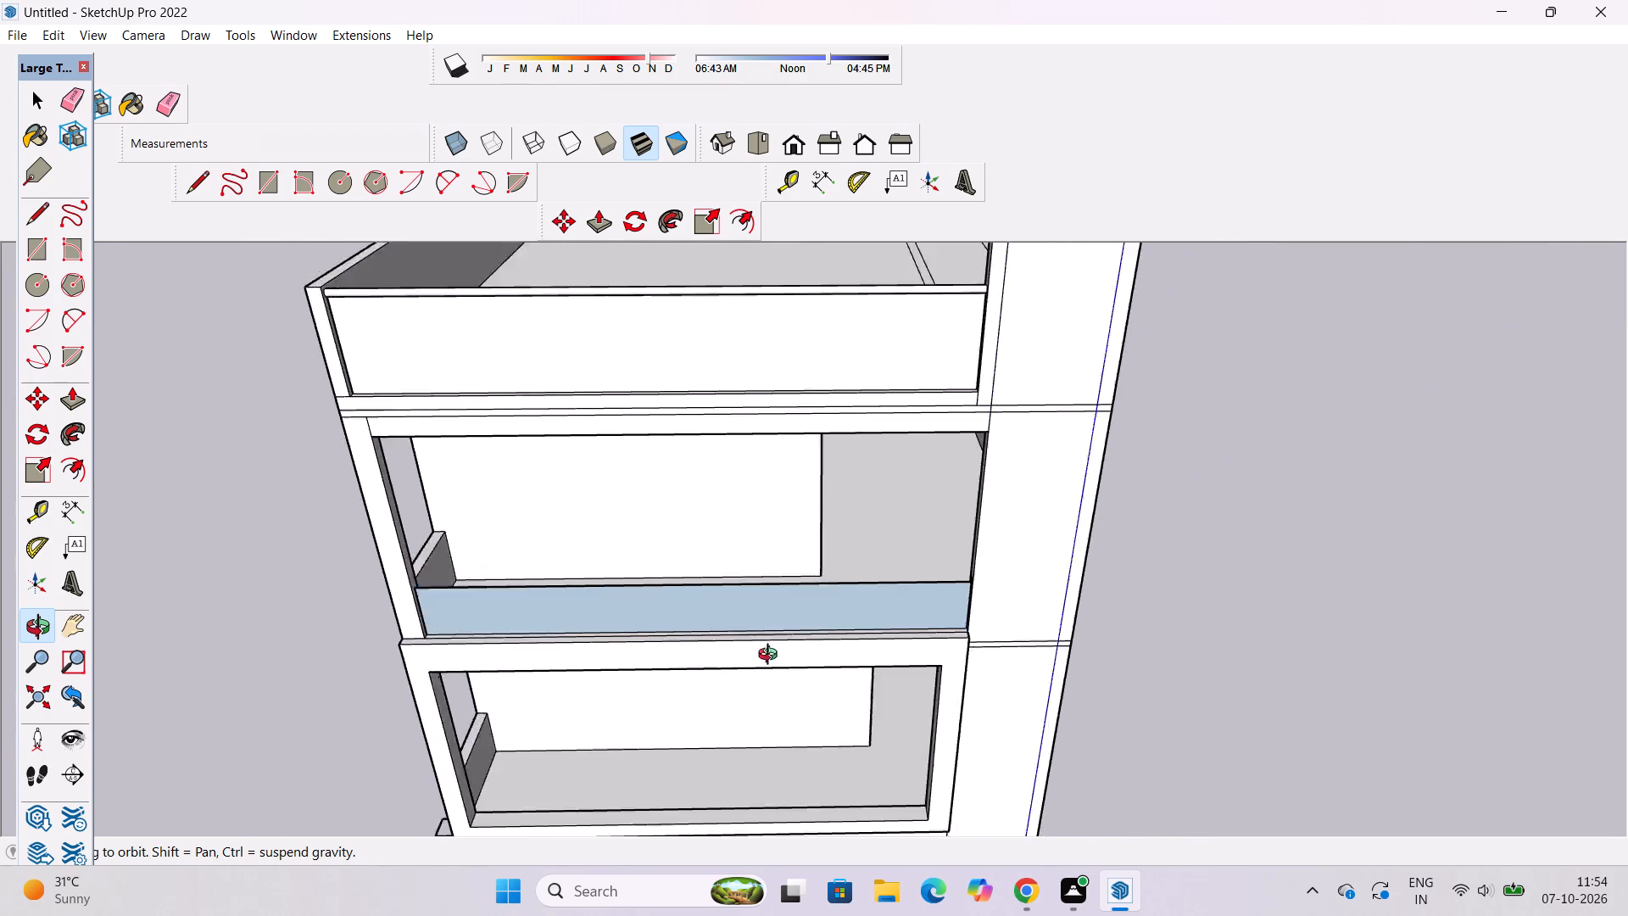
pyautogui.moveTo(772, 656); pyautogui.dragTo(1063, 592)
pyautogui.scroll(14, 1162, 460)
pyautogui.keyDown('shift'); pyautogui.moveTo(1122, 458); pyautogui.dragTo(1070, 533); pyautogui.keyUp('shift')
pyautogui.keyDown('shift'); pyautogui.scroll(3, 1114, 492); pyautogui.keyUp('shift')
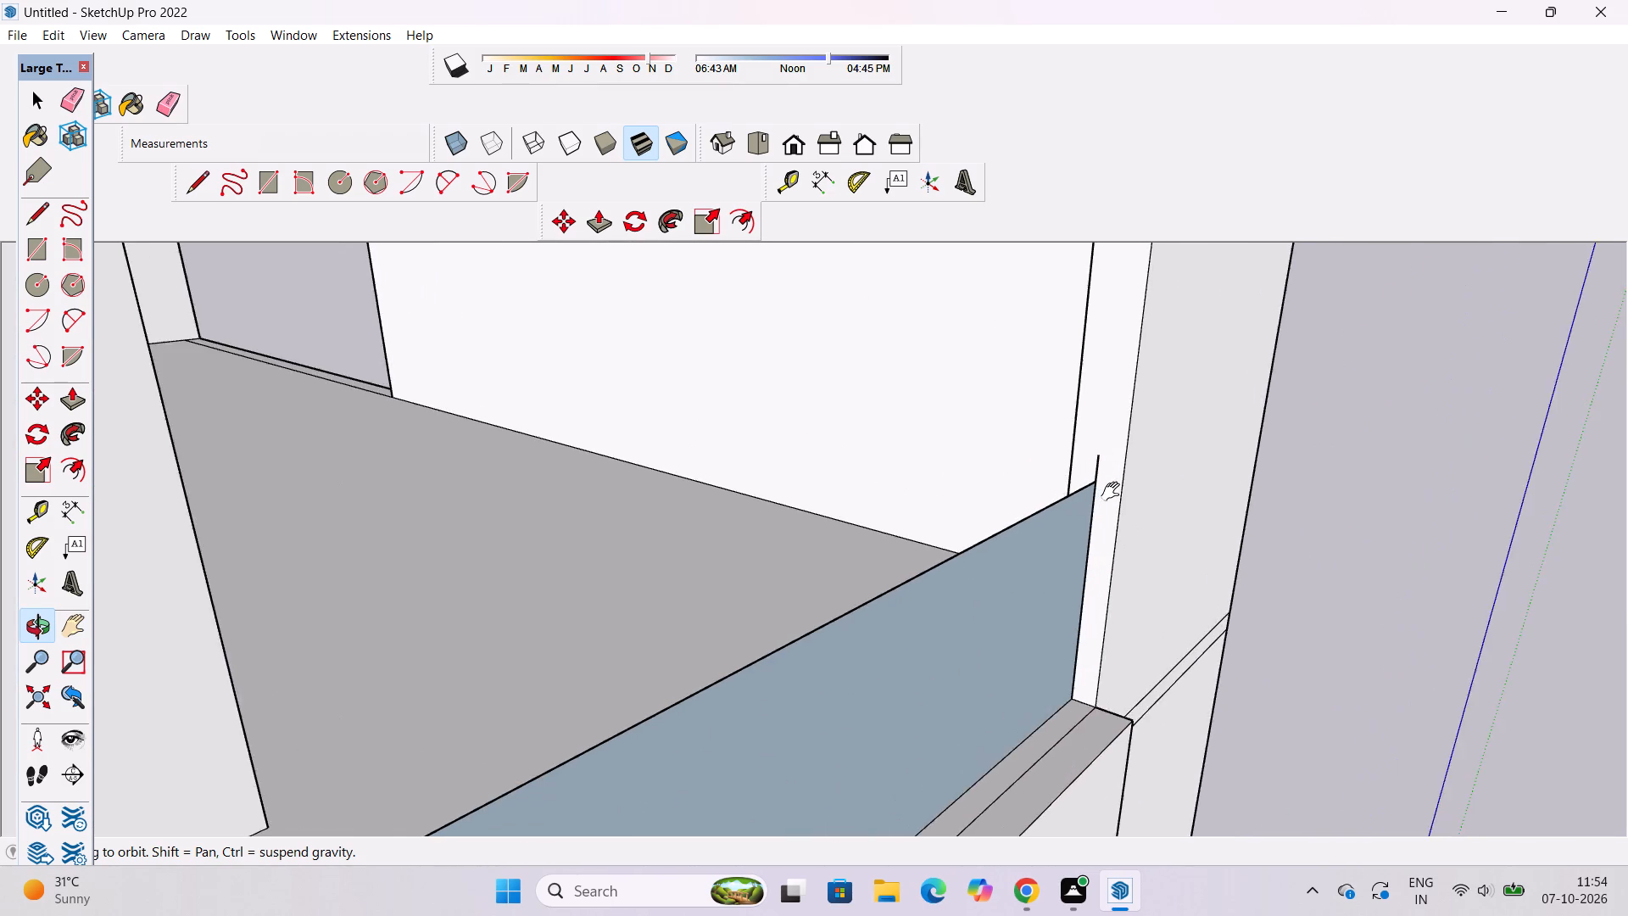
pyautogui.keyDown('shift'); pyautogui.scroll(4, 1114, 492); pyautogui.keyUp('shift')
pyautogui.keyDown('shift'); pyautogui.moveTo(1112, 493); pyautogui.dragTo(1036, 559); pyautogui.keyUp('shift')
pyautogui.scroll(3, 1033, 558)
pyautogui.press('e')
pyautogui.moveTo(1002, 487); pyautogui.dragTo(1007, 505)
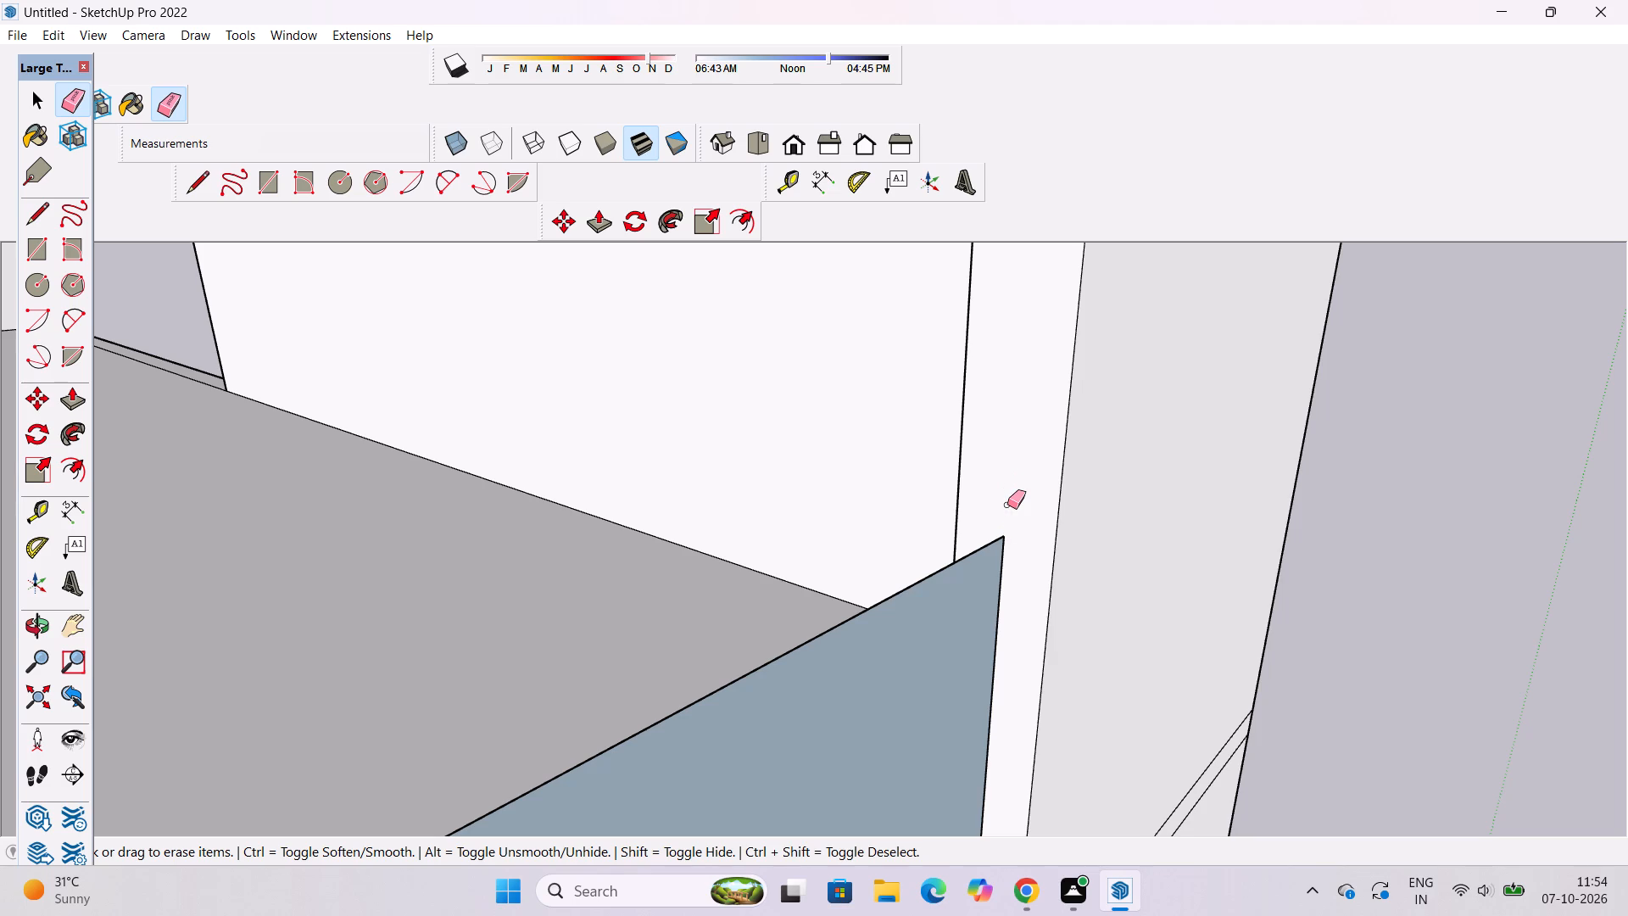
pyautogui.press('space')
# Push/Pull the new front panel face on the storey below the roof to a thickness of 2".
pyautogui.scroll(-3, 1013, 457)
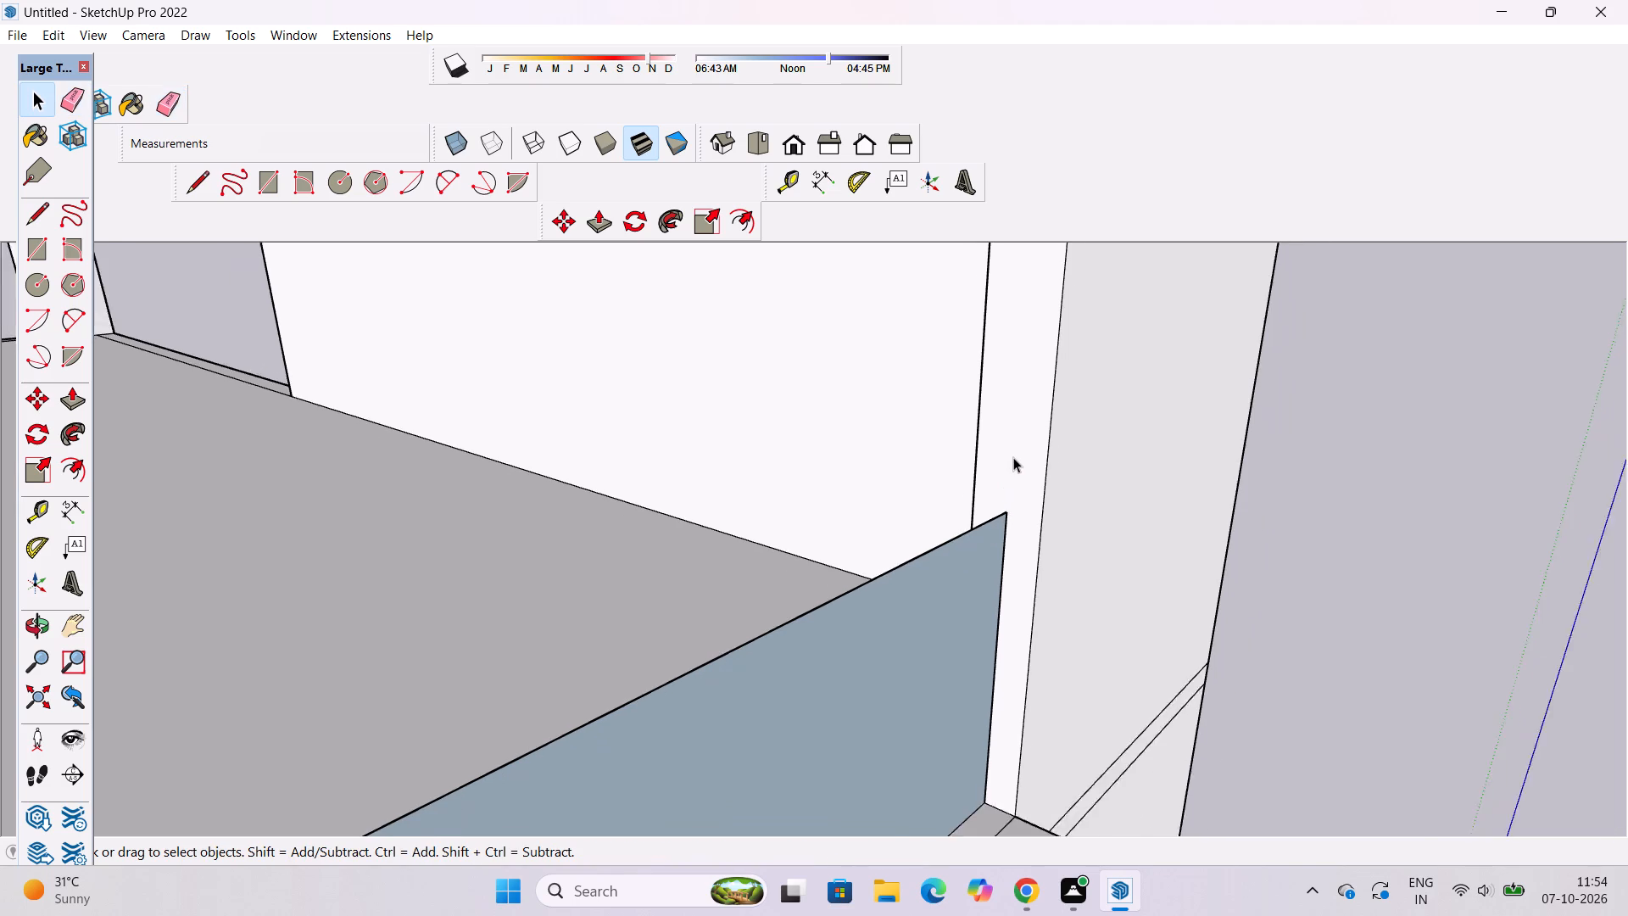
pyautogui.scroll(-8, 1013, 457)
pyautogui.press('p')
pyautogui.click(988, 536)
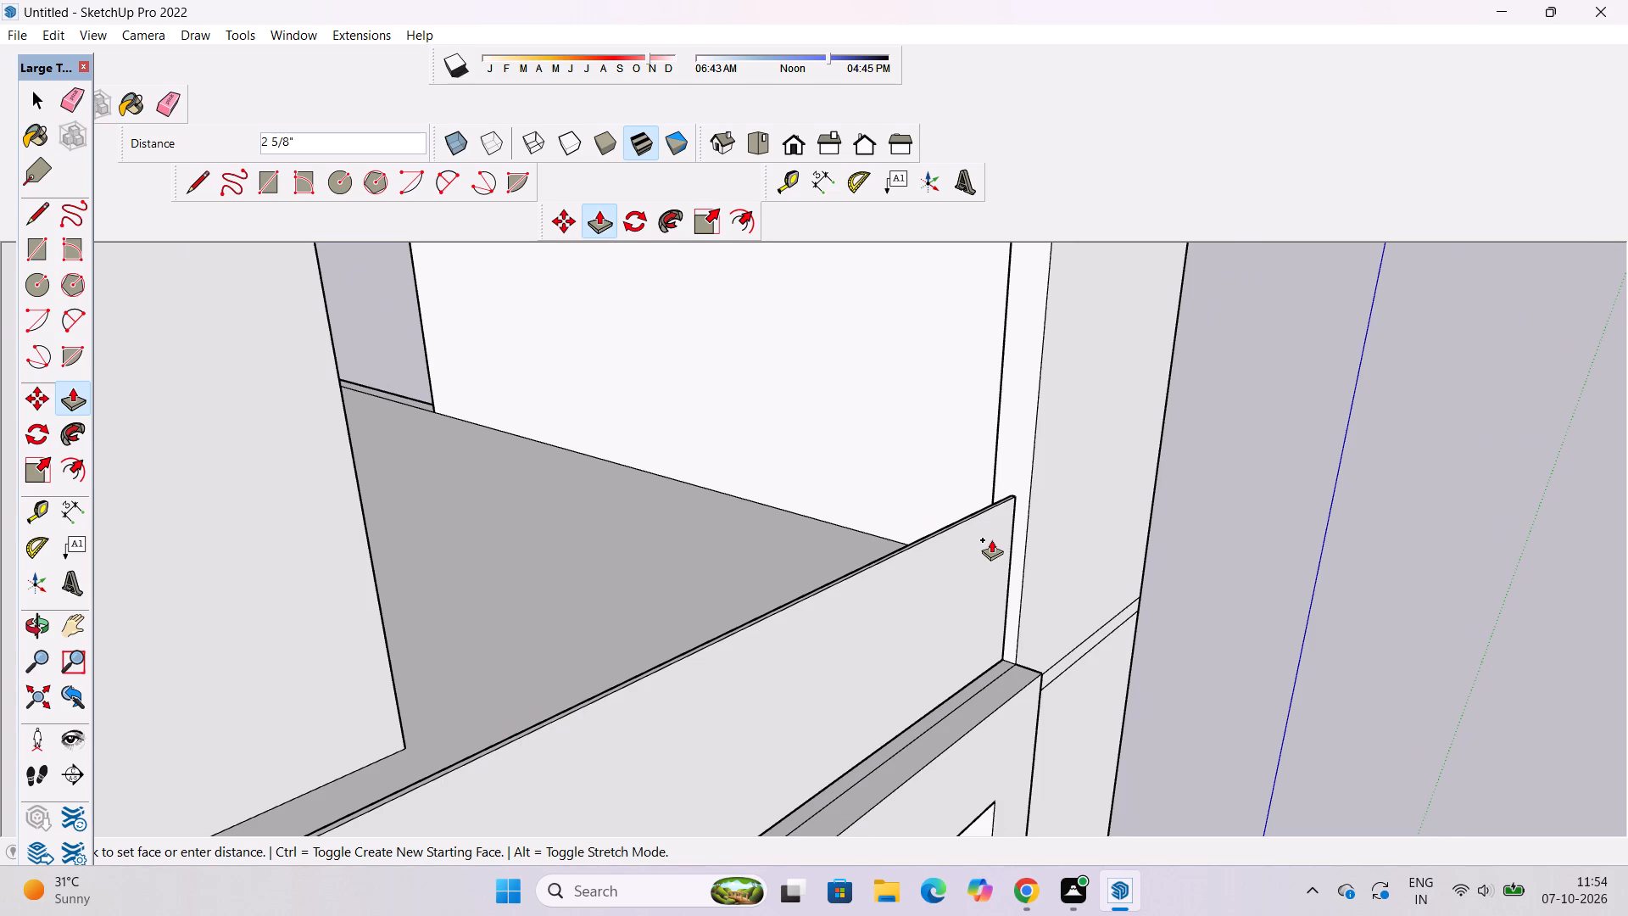
pyautogui.press('2')
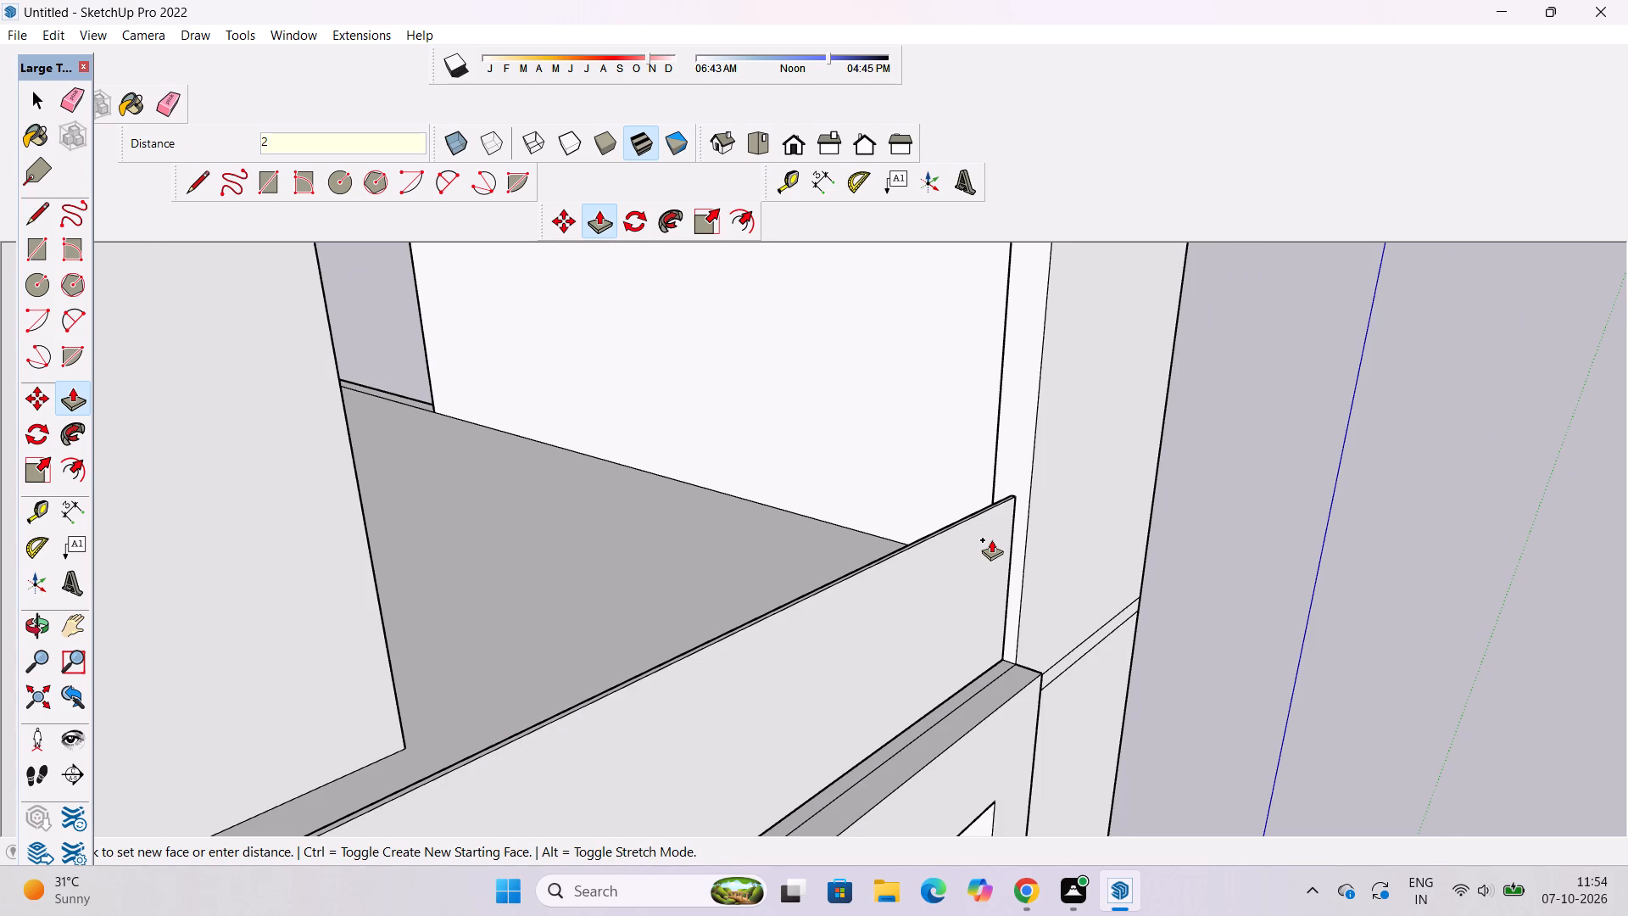
pyautogui.hotkey('shift', '"')
pyautogui.press('Return')
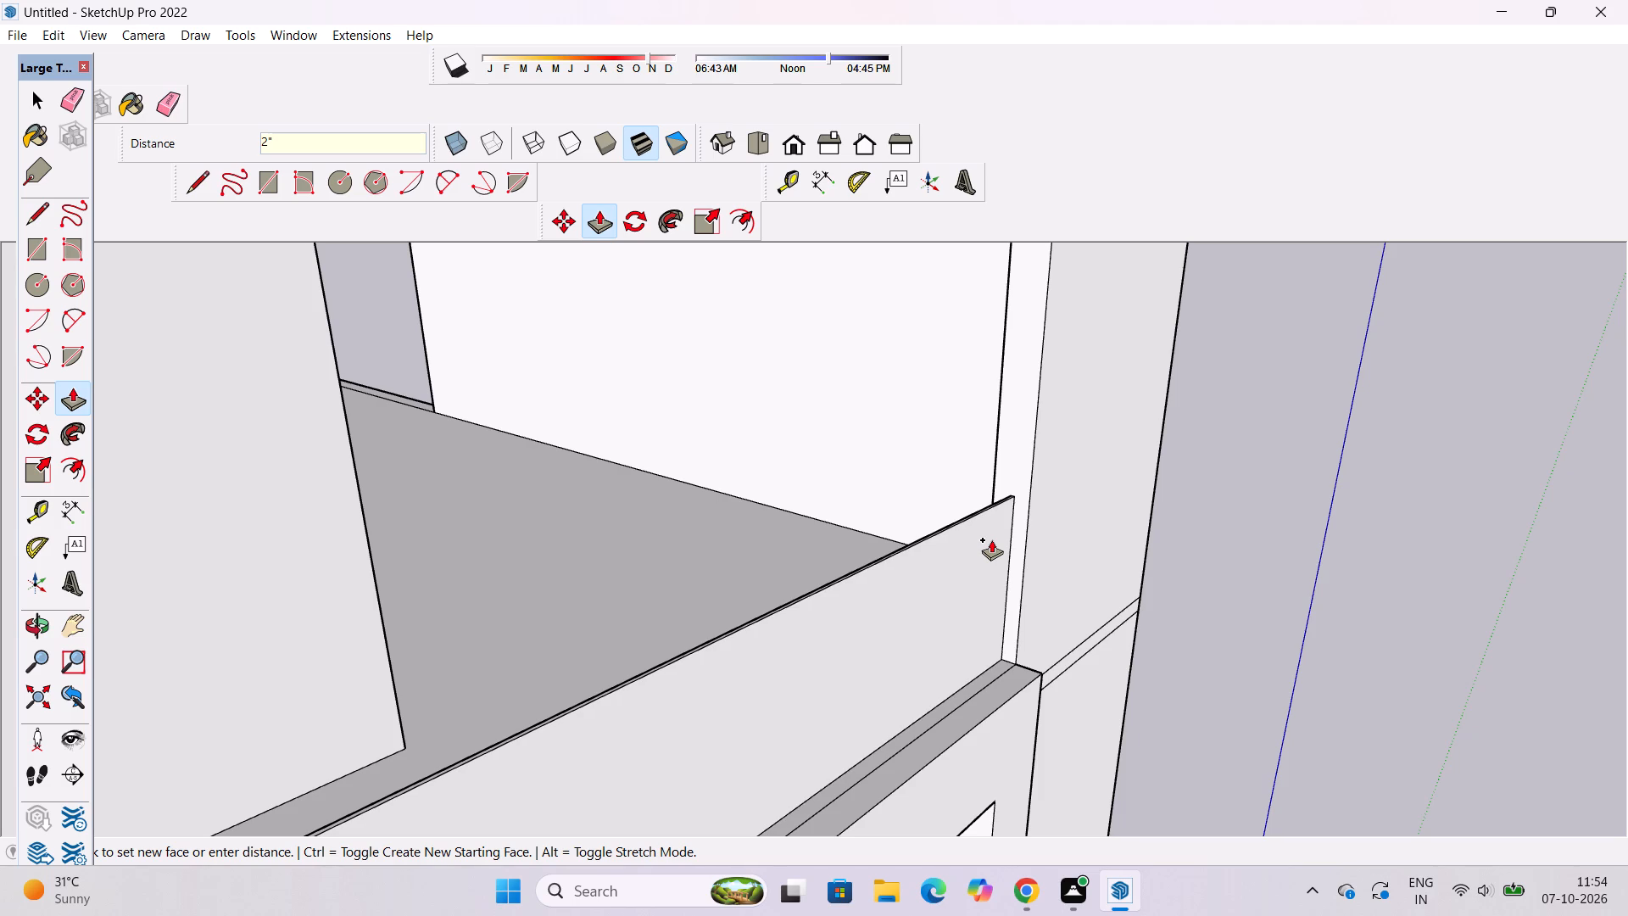
# Examine the thickened front panel's ends and the open front bays of the storeys below it.
pyautogui.press('o')
pyautogui.scroll(-10, 992, 529)
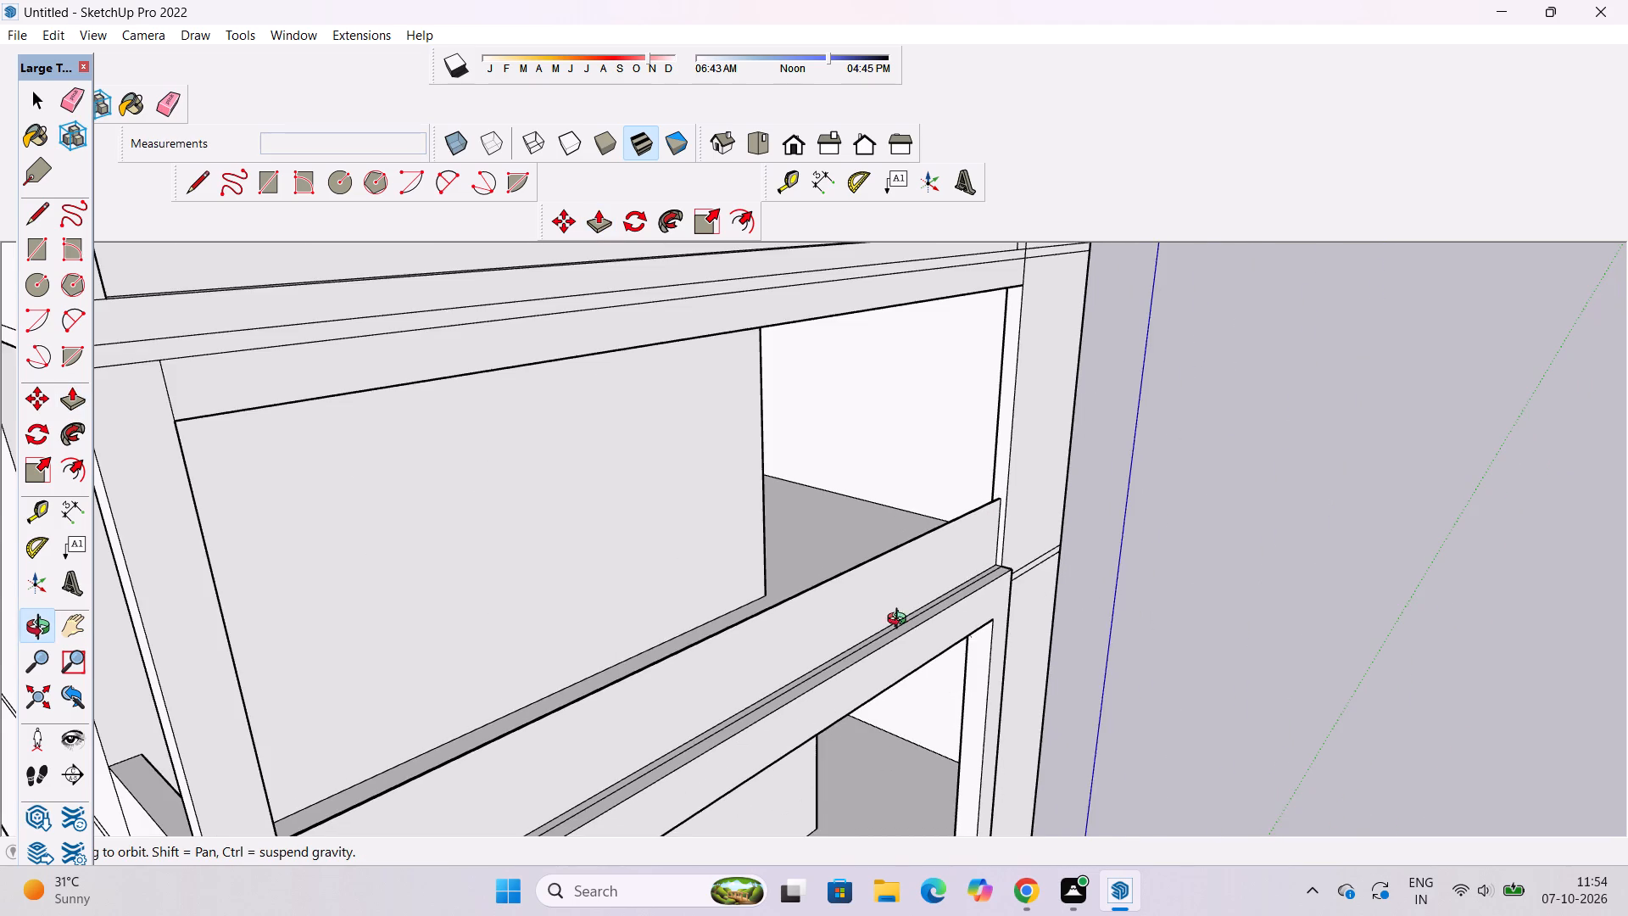
pyautogui.keyDown('shift'); pyautogui.moveTo(895, 621); pyautogui.dragTo(982, 367); pyautogui.keyUp('shift')
pyautogui.scroll(5, 425, 450)
pyautogui.scroll(4, 415, 667)
pyautogui.moveTo(560, 667); pyautogui.dragTo(256, 670)
pyautogui.scroll(-5, 622, 520)
pyautogui.moveTo(492, 568); pyautogui.dragTo(767, 593)
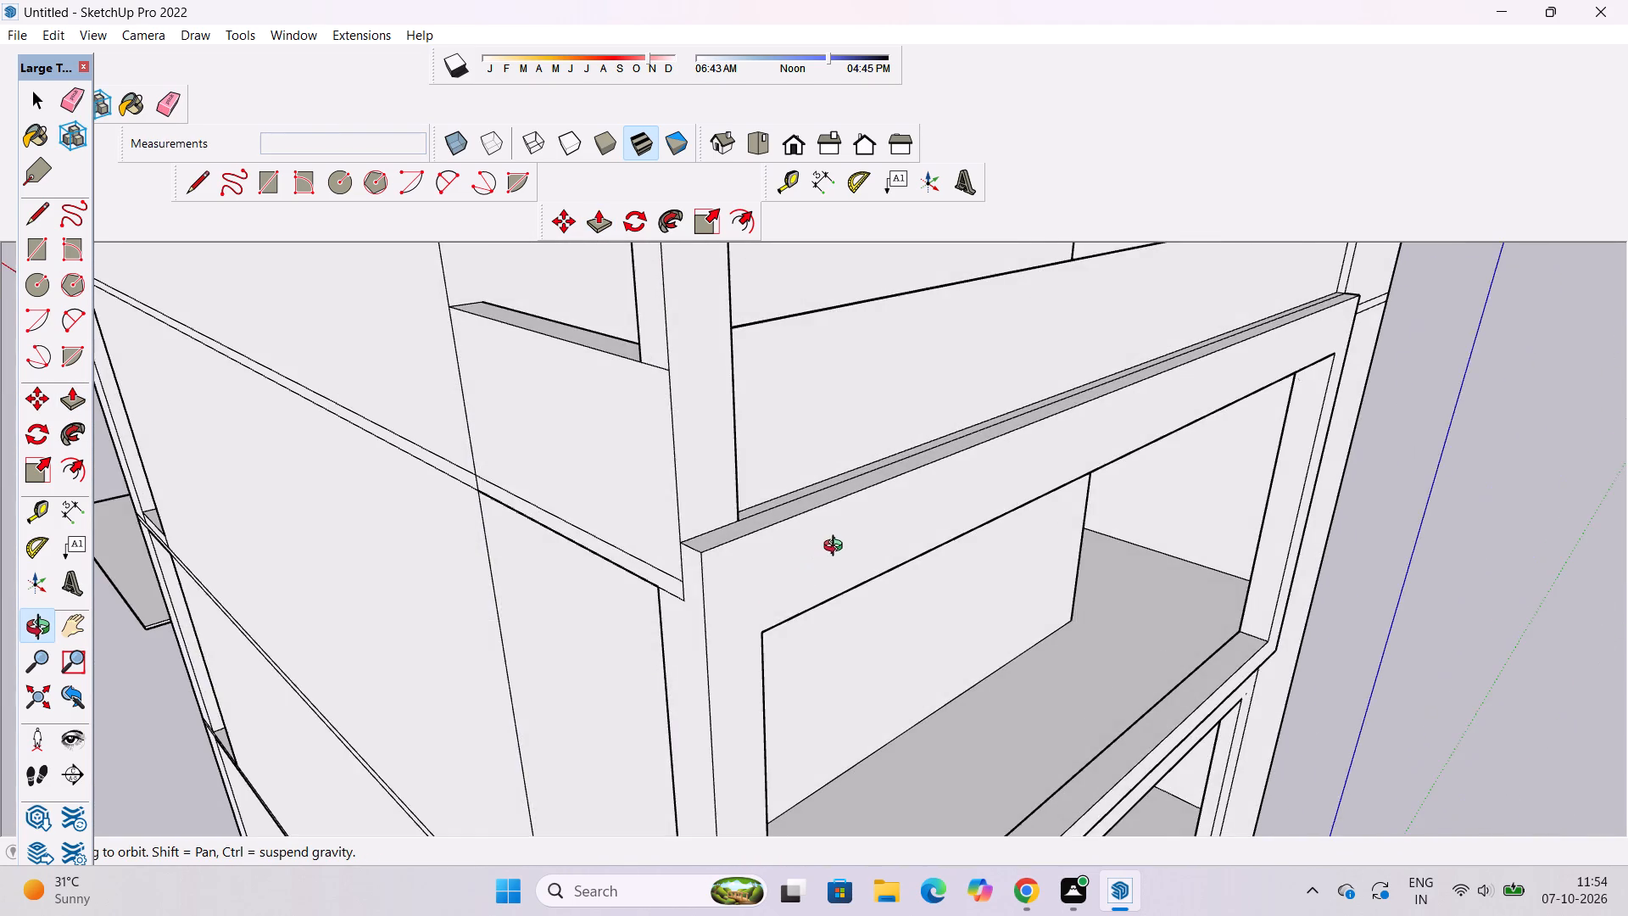
pyautogui.scroll(-4, 837, 548)
pyautogui.keyDown('shift'); pyautogui.moveTo(989, 489); pyautogui.dragTo(919, 621); pyautogui.keyUp('shift')
pyautogui.moveTo(1132, 589); pyautogui.dragTo(817, 534)
pyautogui.keyDown('shift'); pyautogui.moveTo(816, 527); pyautogui.dragTo(878, 570); pyautogui.keyUp('shift')
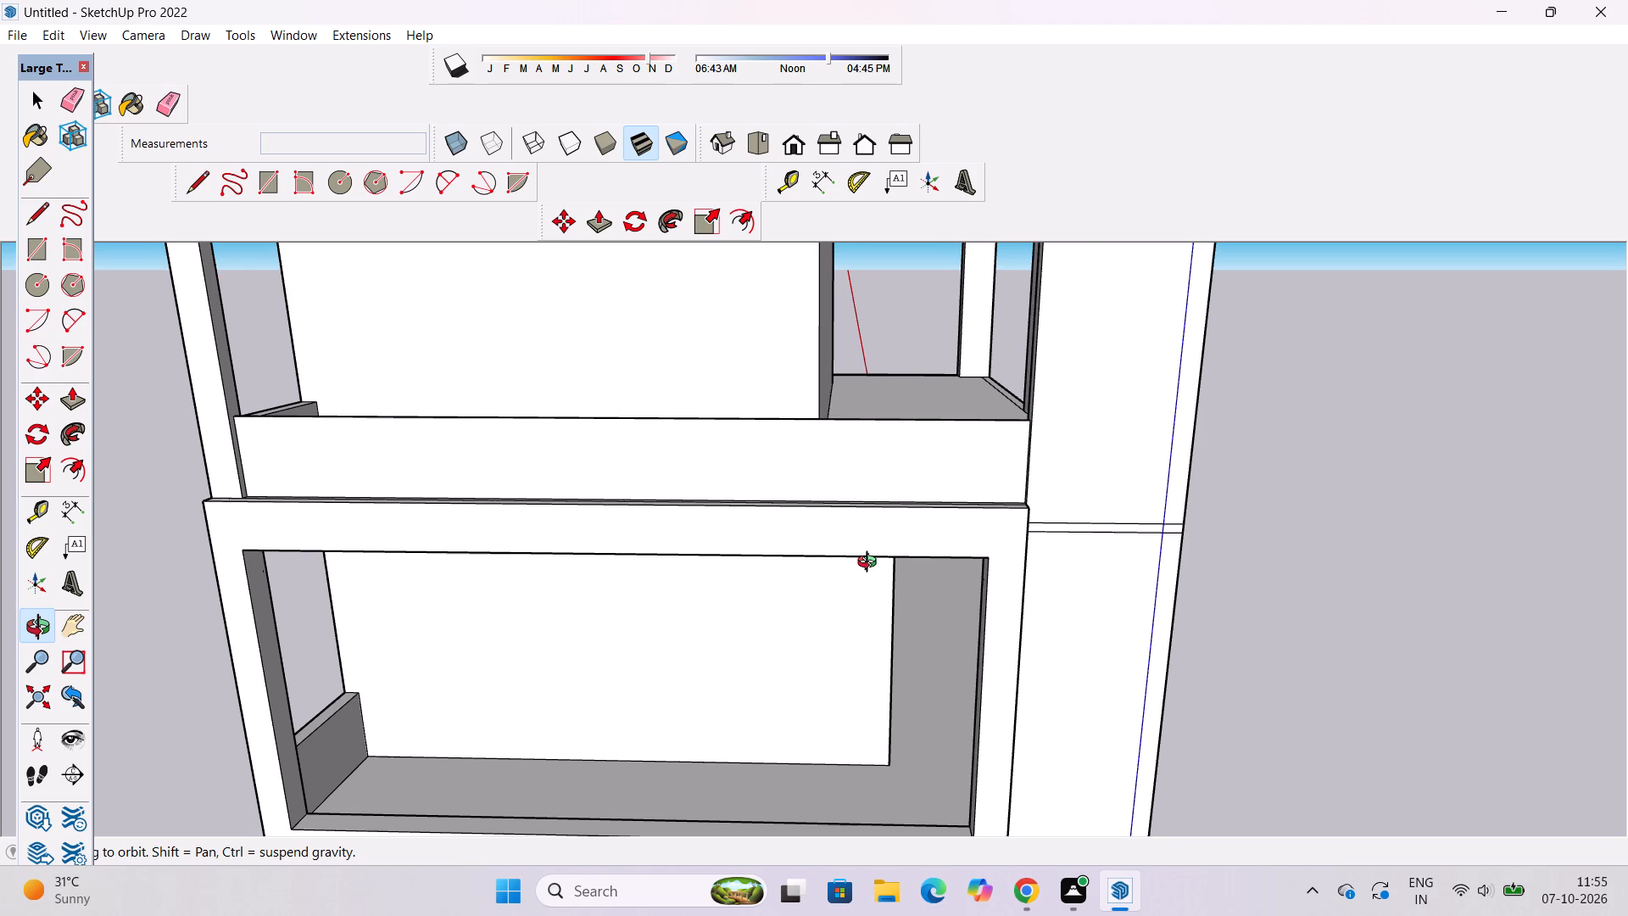
pyautogui.scroll(-4, 835, 572)
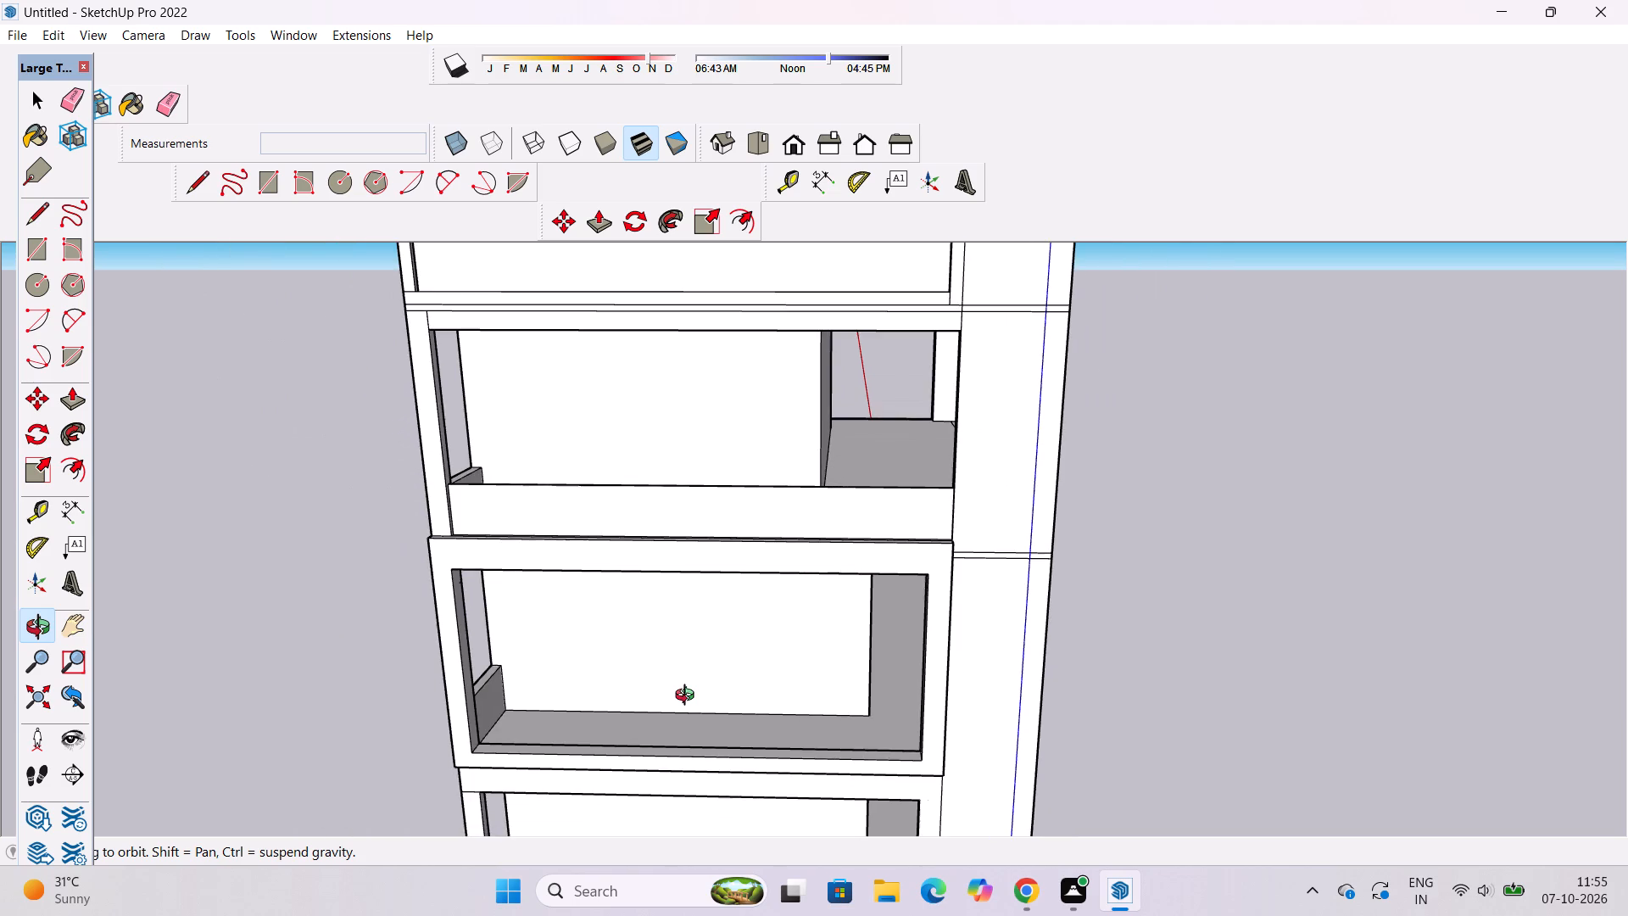
pyautogui.scroll(-4, 688, 696)
pyautogui.keyDown('shift'); pyautogui.moveTo(719, 654); pyautogui.dragTo(658, 779); pyautogui.keyUp('shift')
pyautogui.moveTo(653, 792); pyautogui.dragTo(664, 766)
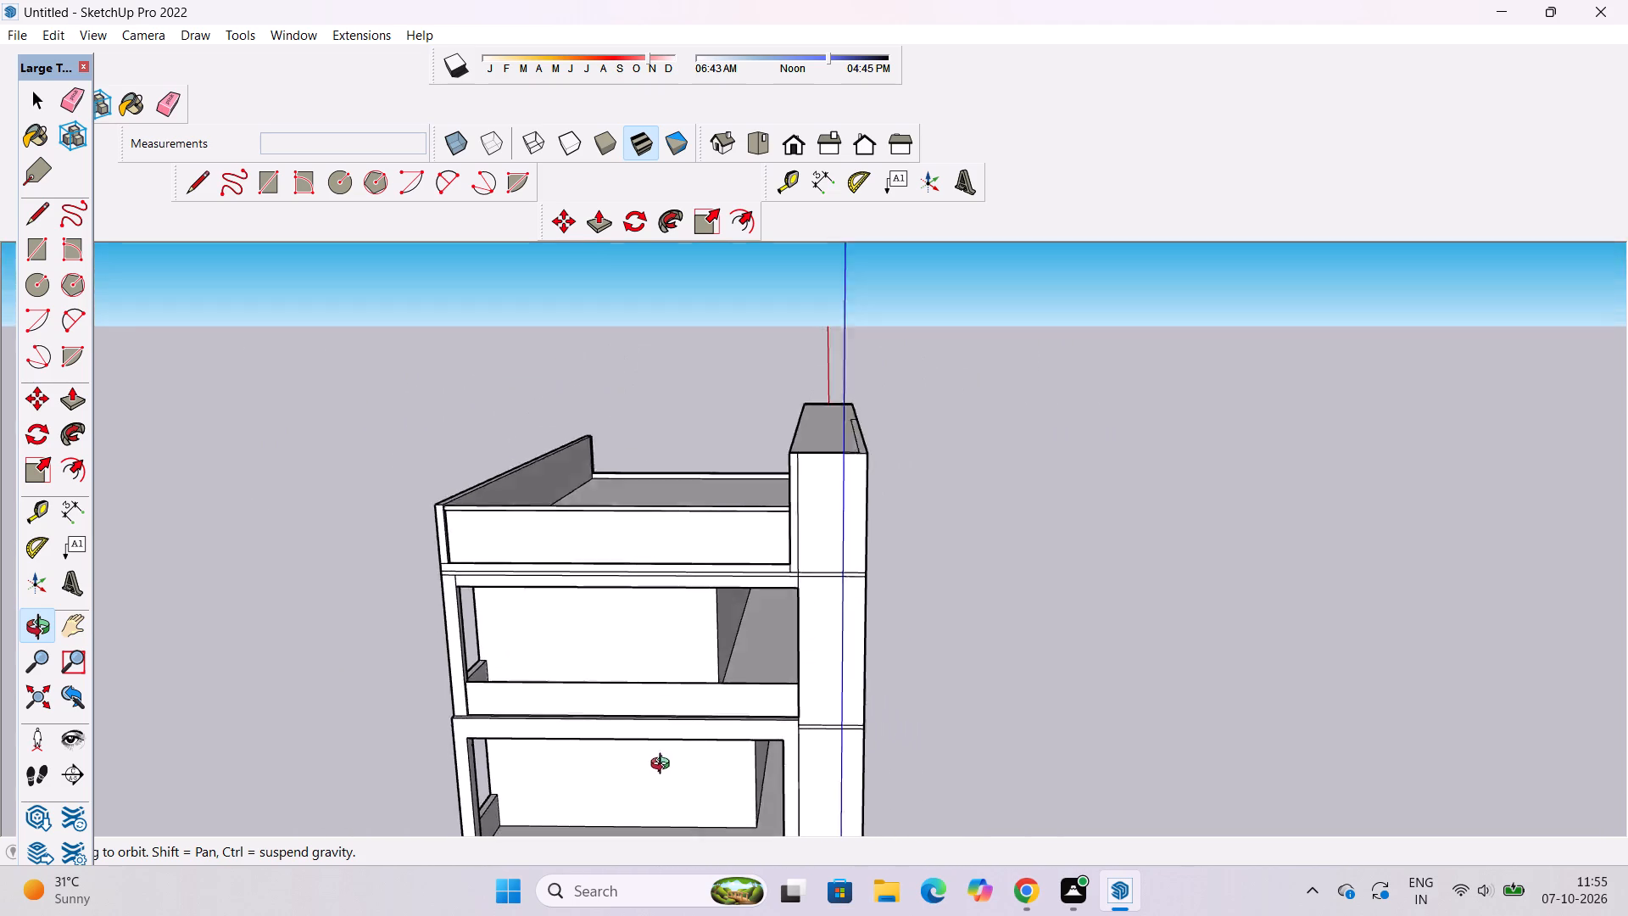
pyautogui.moveTo(664, 766); pyautogui.dragTo(684, 722)
pyautogui.scroll(5, 702, 696)
pyautogui.keyDown('shift'); pyautogui.moveTo(692, 724); pyautogui.dragTo(692, 683); pyautogui.keyUp('shift')
pyautogui.scroll(-5, 789, 640)
# Examine the whole building from above, the side and the front, checking the roof parapets and the storeys' front openings.
pyautogui.moveTo(1168, 607); pyautogui.dragTo(415, 725)
pyautogui.keyDown('shift'); pyautogui.moveTo(818, 622); pyautogui.dragTo(772, 744); pyautogui.keyUp('shift')
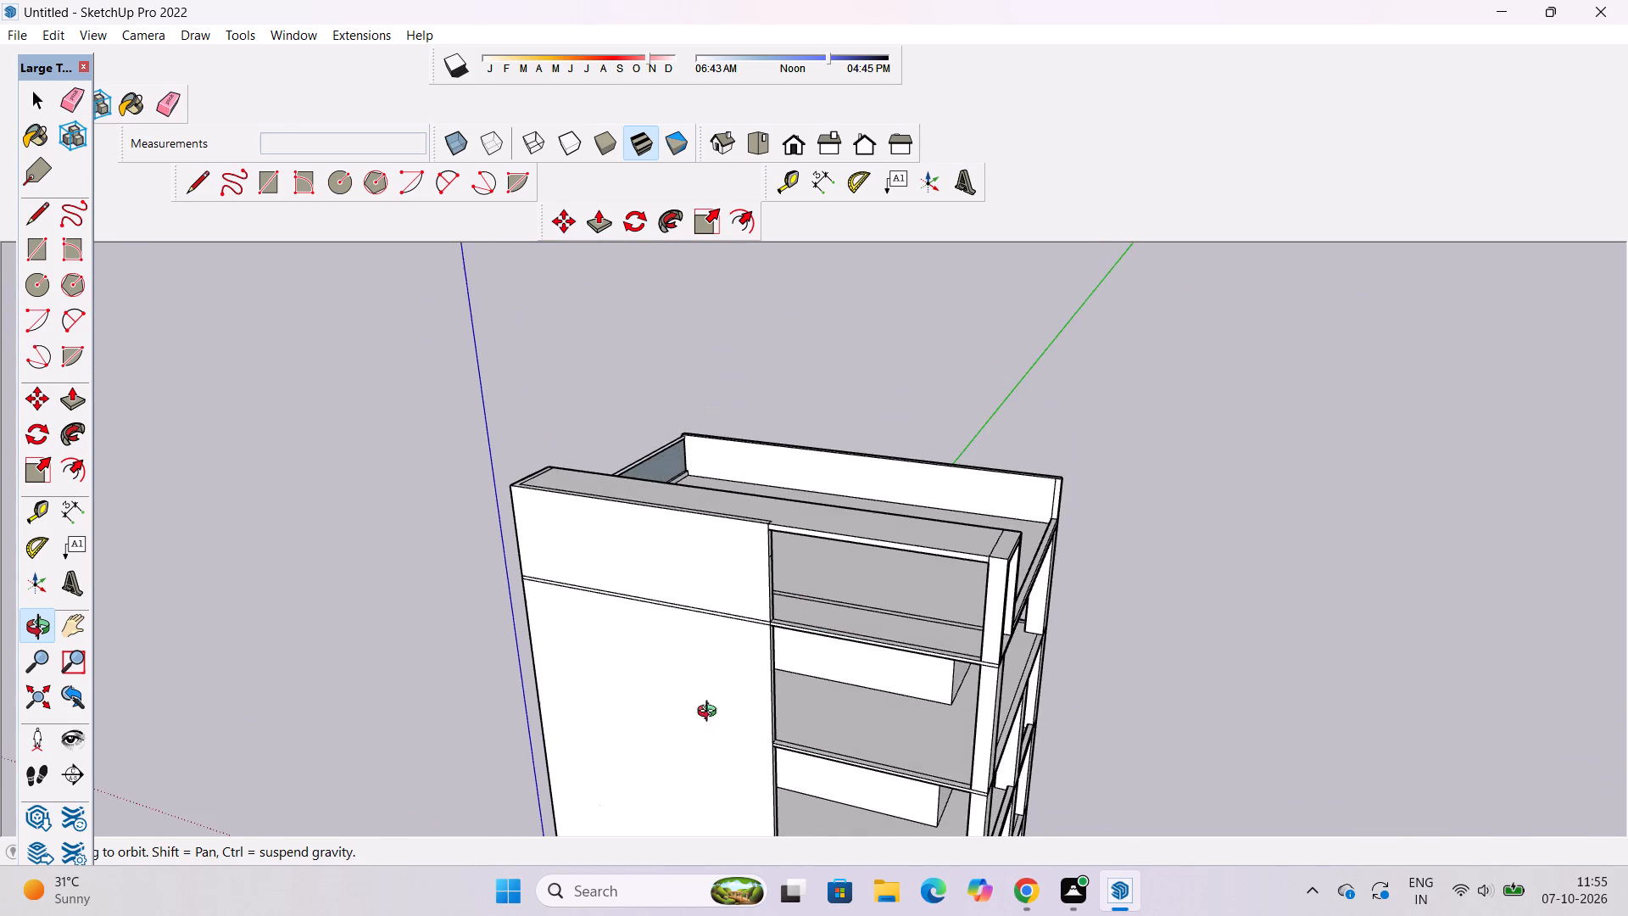
pyautogui.moveTo(691, 663); pyautogui.dragTo(687, 623)
pyautogui.moveTo(847, 549); pyautogui.dragTo(495, 757)
pyautogui.scroll(1, 689, 478)
pyautogui.moveTo(484, 706); pyautogui.dragTo(677, 722)
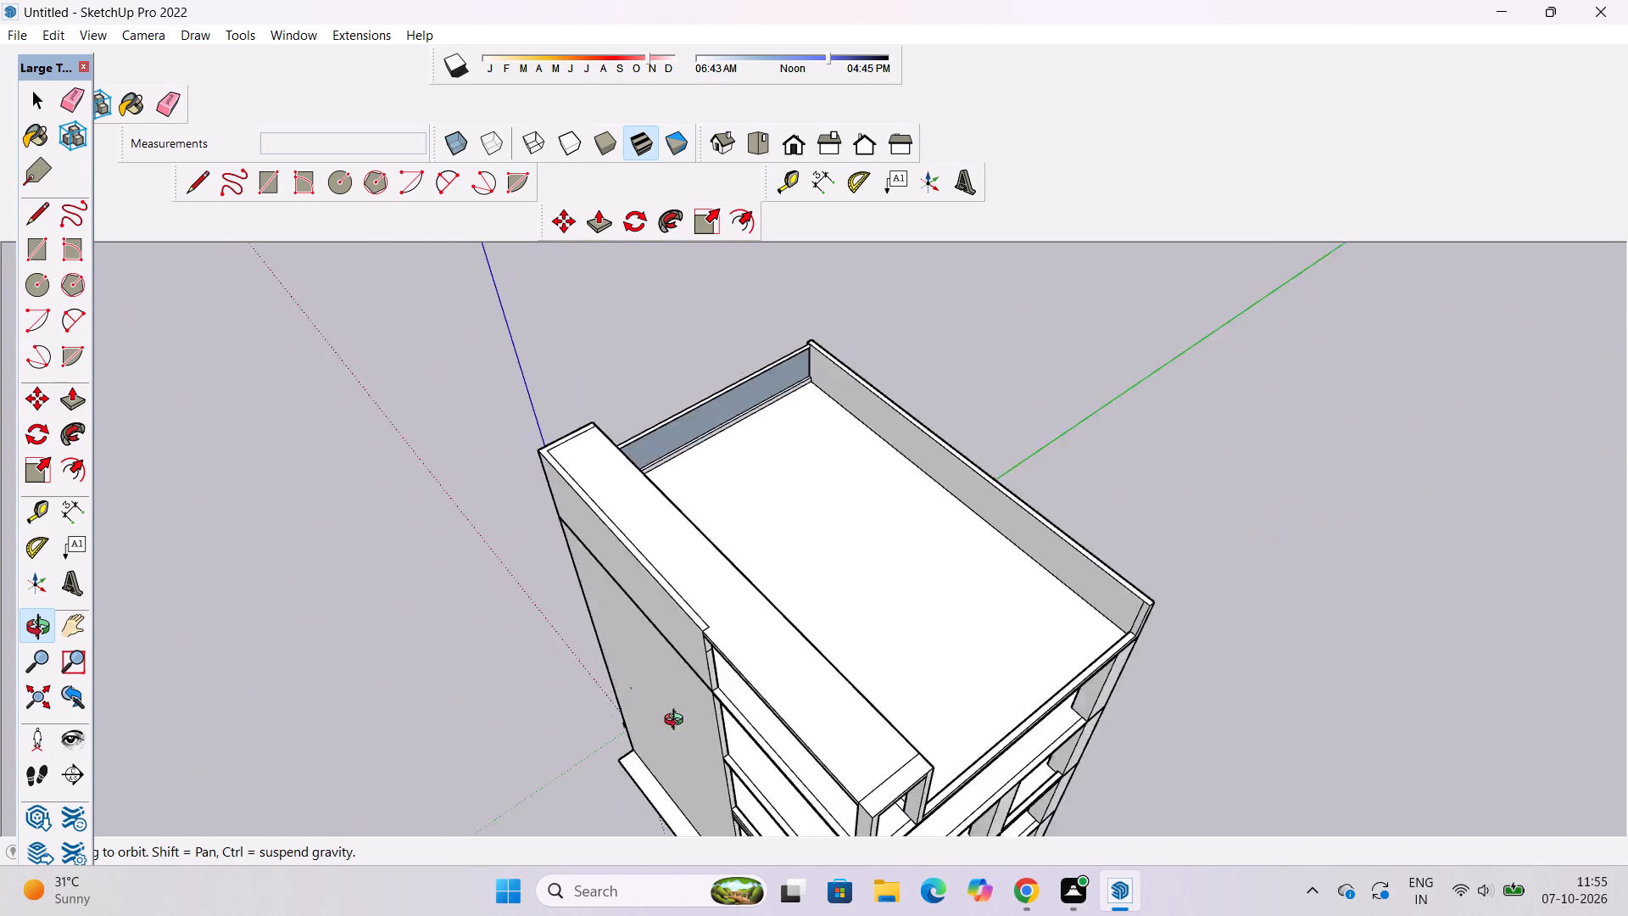
pyautogui.moveTo(677, 722); pyautogui.dragTo(991, 669)
pyautogui.scroll(4, 1013, 625)
pyautogui.keyDown('shift'); pyautogui.moveTo(949, 607); pyautogui.dragTo(917, 683); pyautogui.keyUp('shift')
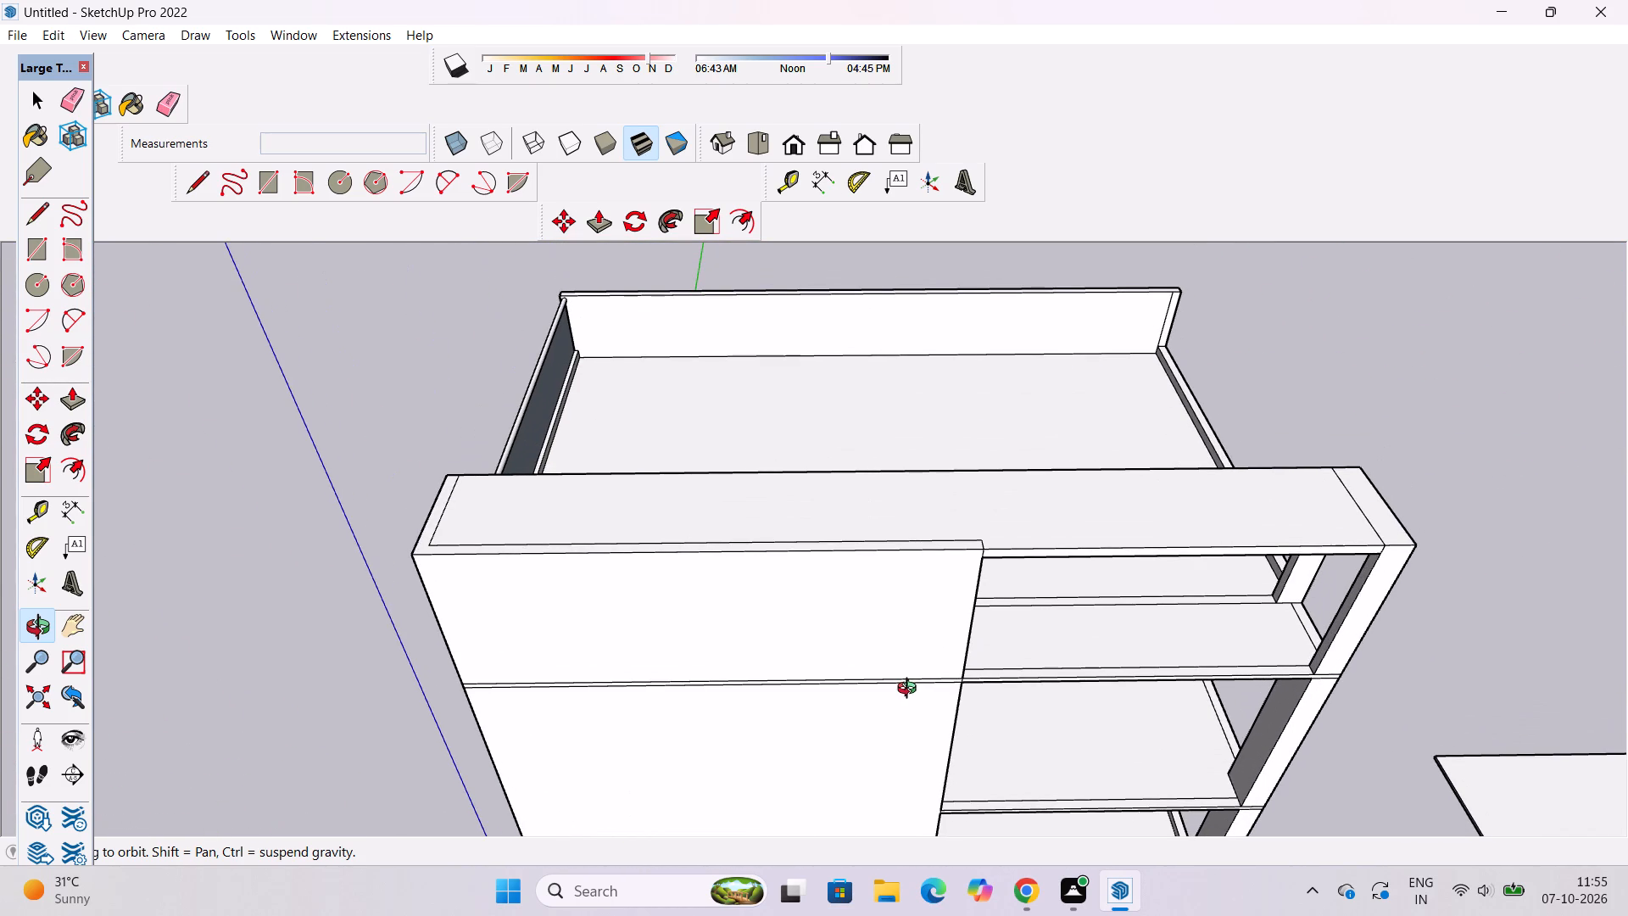
pyautogui.scroll(-12, 928, 630)
pyautogui.moveTo(928, 712); pyautogui.dragTo(980, 539)
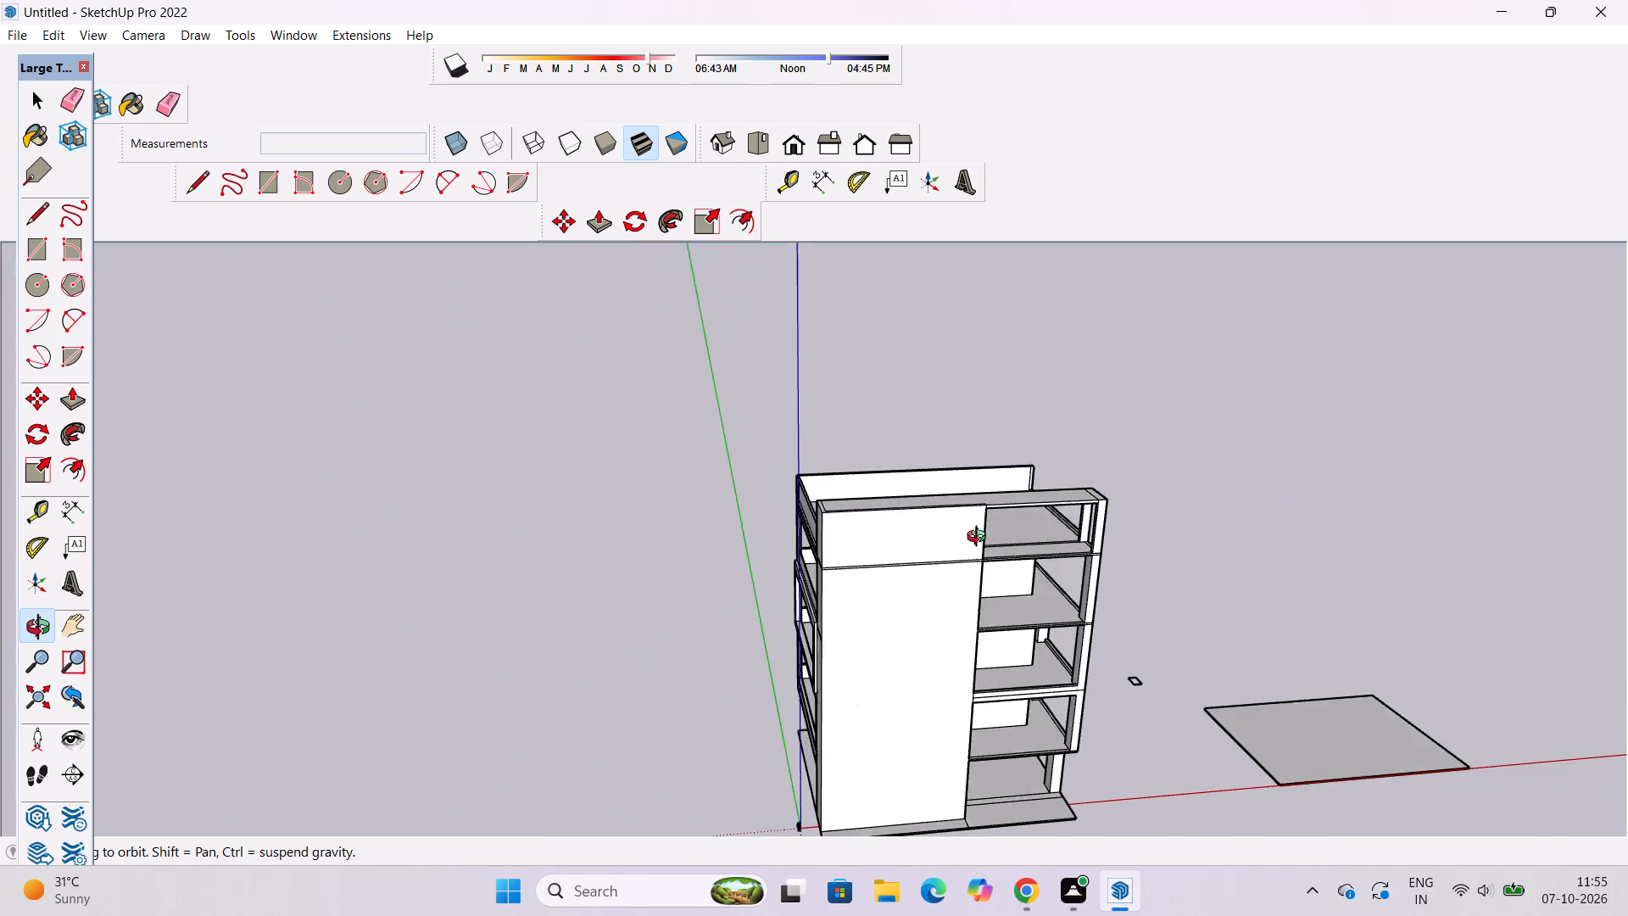
pyautogui.moveTo(980, 539); pyautogui.dragTo(980, 513)
pyautogui.scroll(4, 965, 600)
pyautogui.keyDown('shift'); pyautogui.moveTo(967, 651); pyautogui.dragTo(942, 512); pyautogui.keyUp('shift')
pyautogui.scroll(-4, 830, 518)
pyautogui.moveTo(727, 602); pyautogui.dragTo(891, 598)
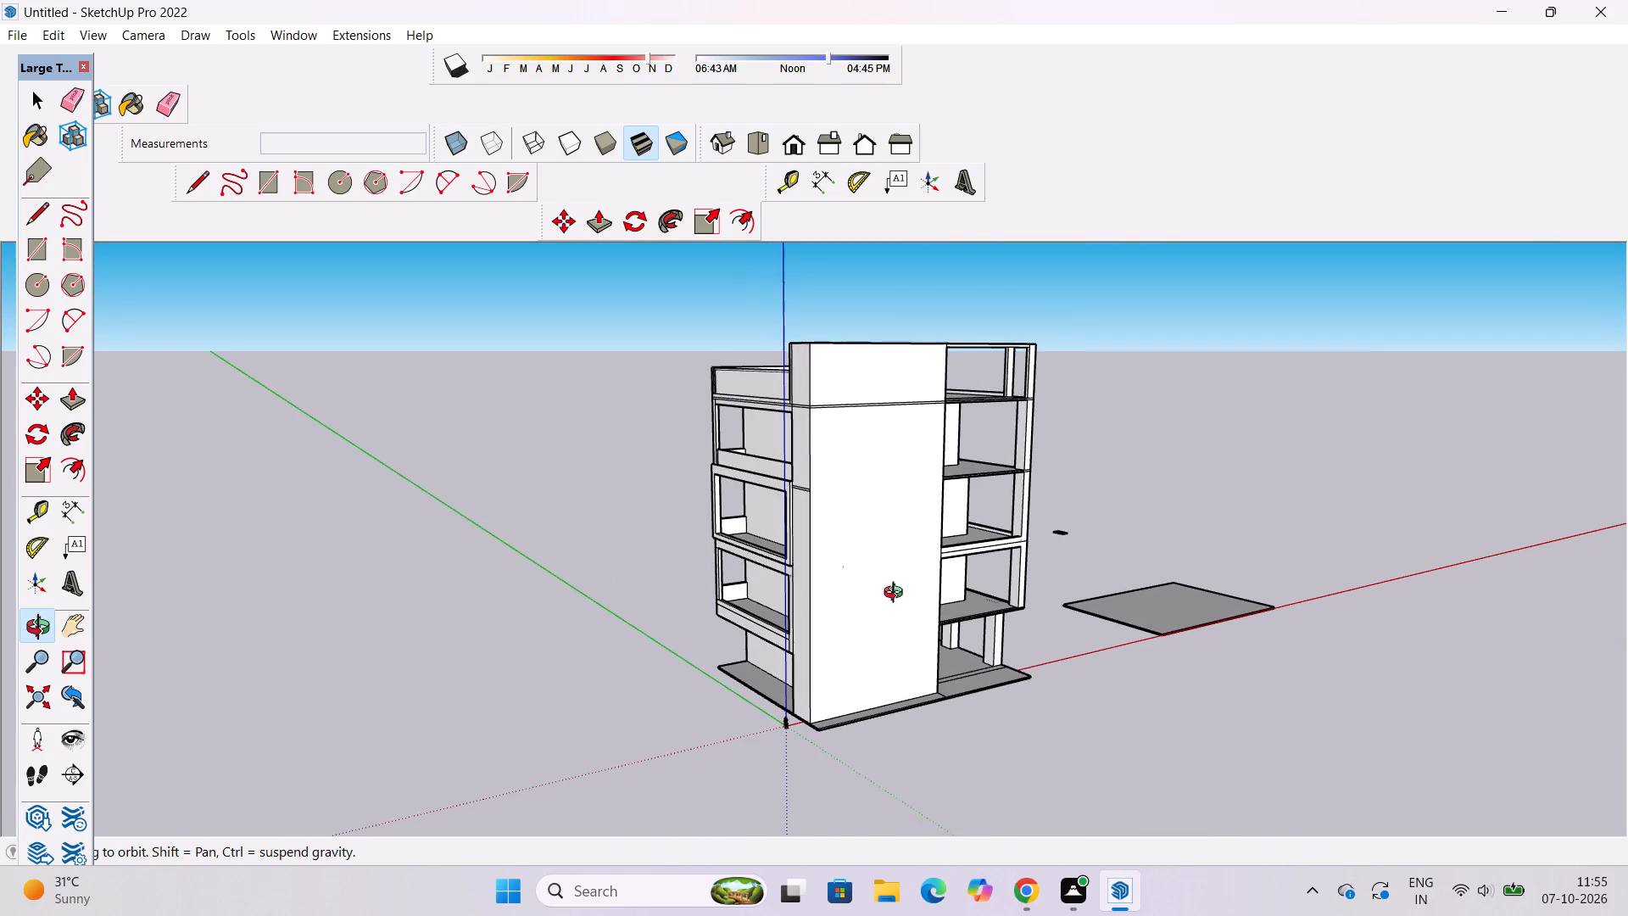
pyautogui.scroll(1, 898, 594)
pyautogui.keyDown('shift'); pyautogui.moveTo(884, 639); pyautogui.dragTo(806, 656); pyautogui.keyUp('shift')
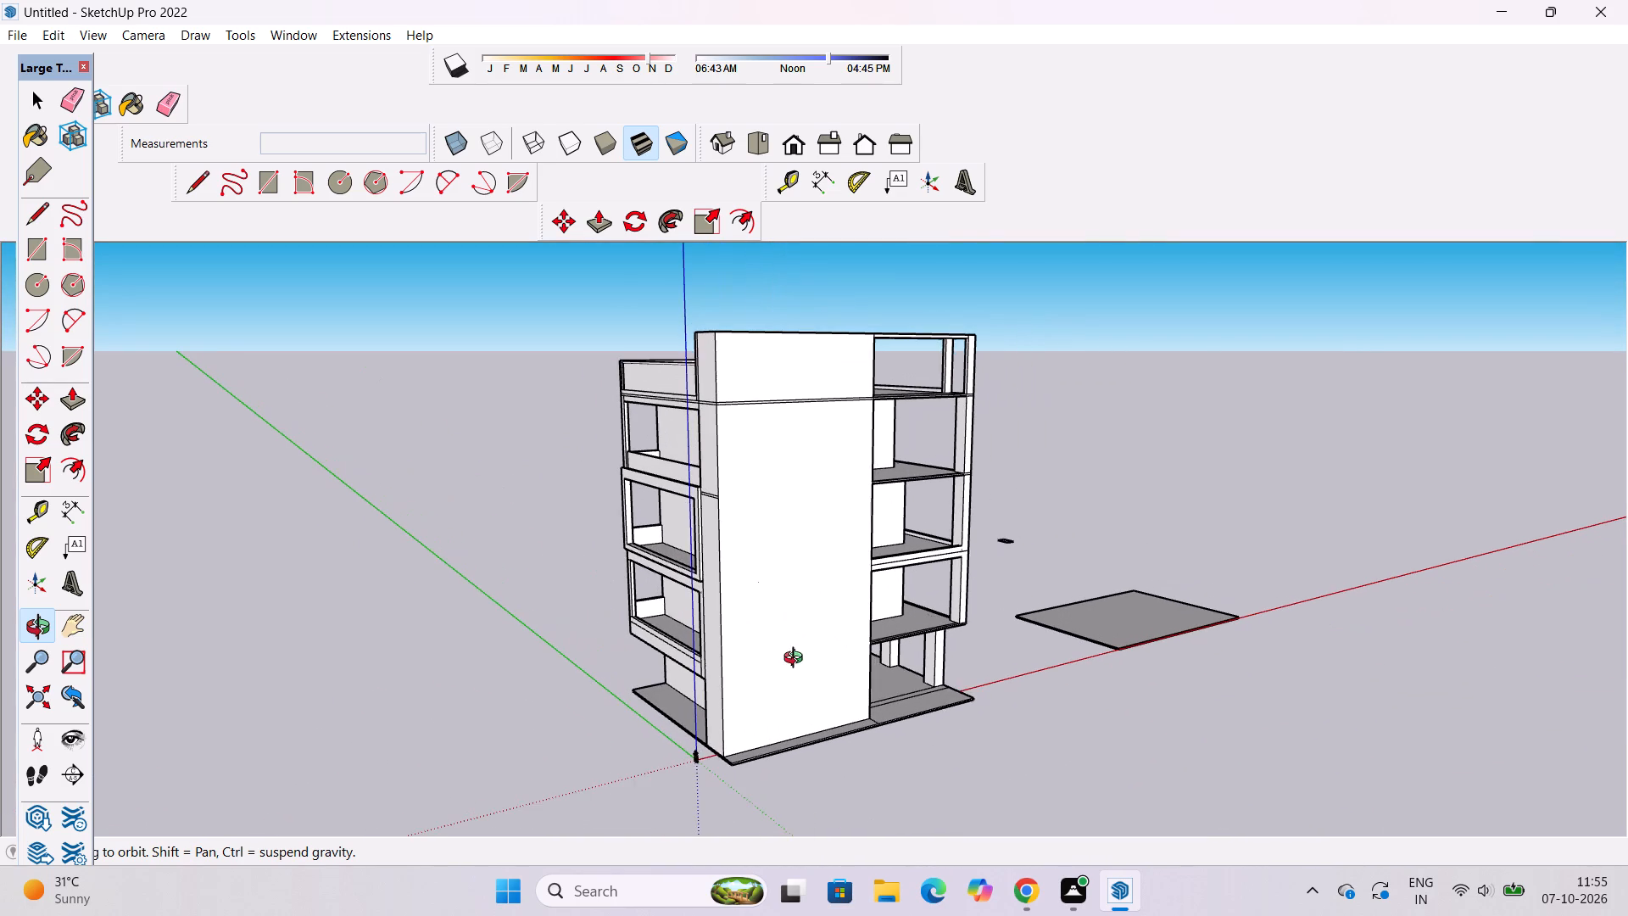
pyautogui.keyDown('shift'); pyautogui.moveTo(800, 650); pyautogui.dragTo(744, 675); pyautogui.keyUp('shift')
pyautogui.scroll(5, 739, 663)
pyautogui.scroll(-6, 738, 663)
pyautogui.moveTo(631, 673); pyautogui.dragTo(821, 738)
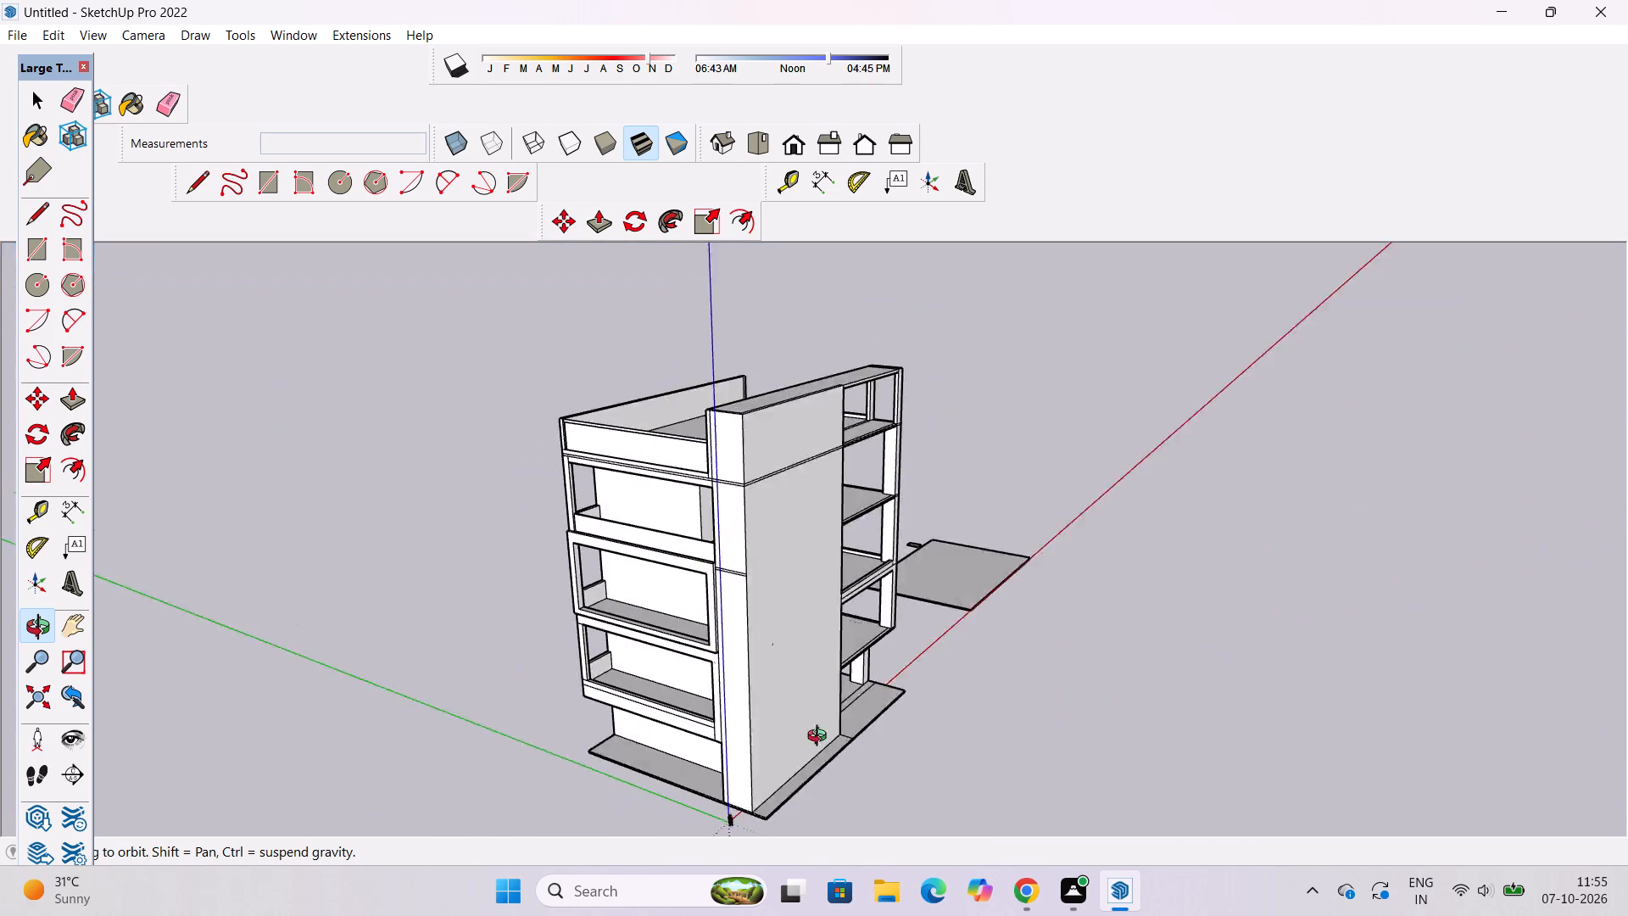
pyautogui.moveTo(821, 738); pyautogui.dragTo(869, 785)
pyautogui.scroll(9, 723, 581)
pyautogui.moveTo(698, 649); pyautogui.dragTo(715, 492)
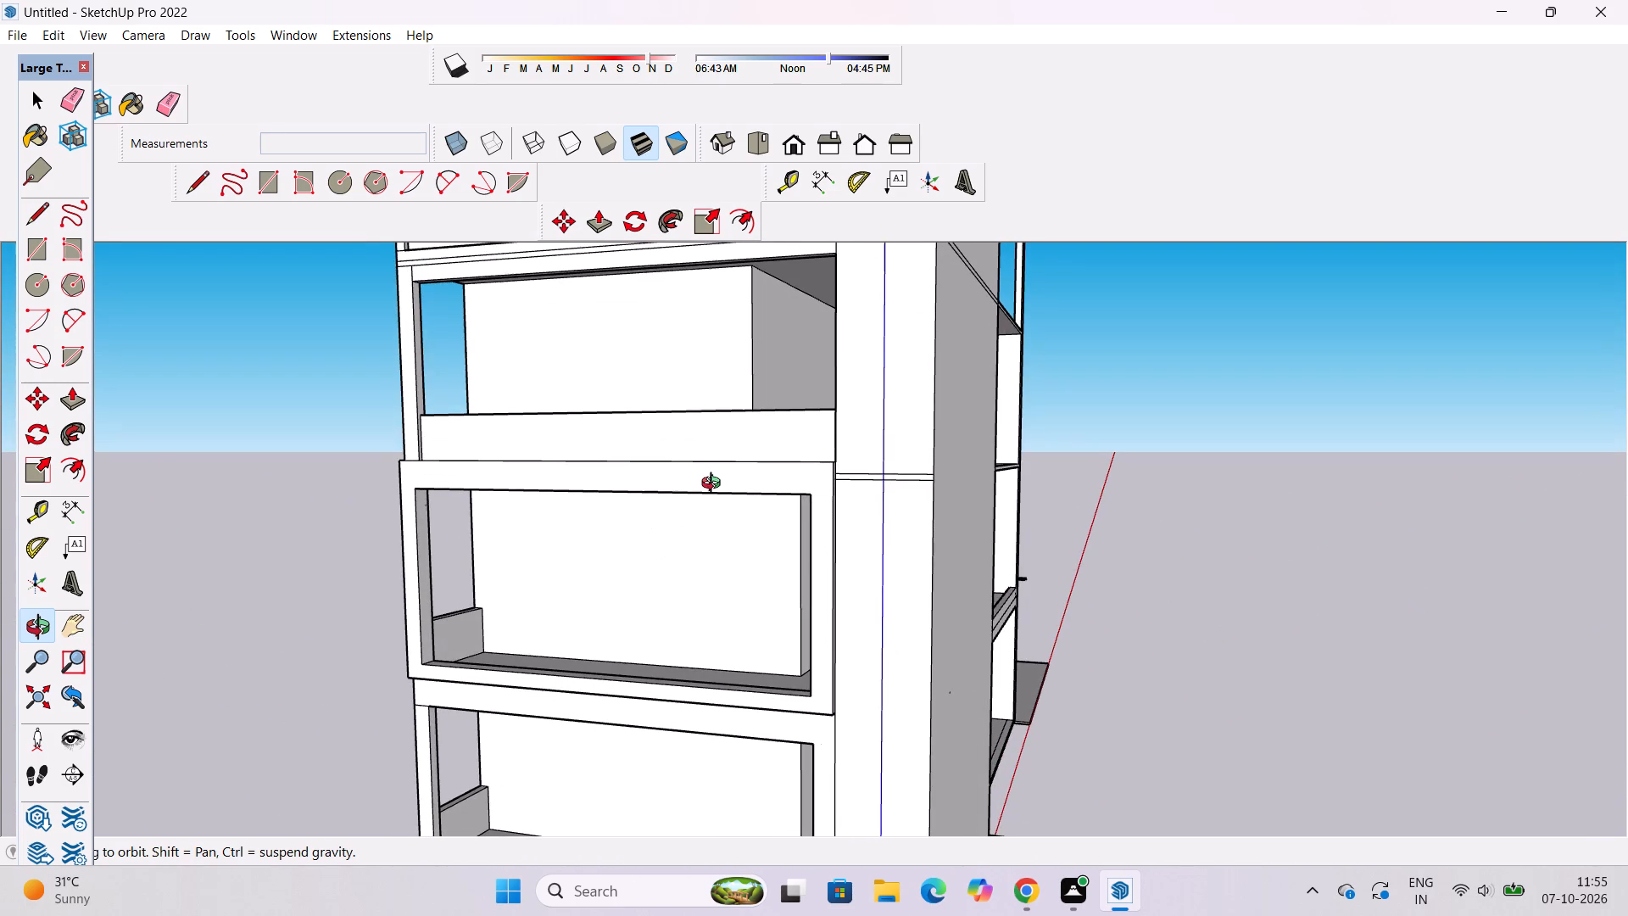
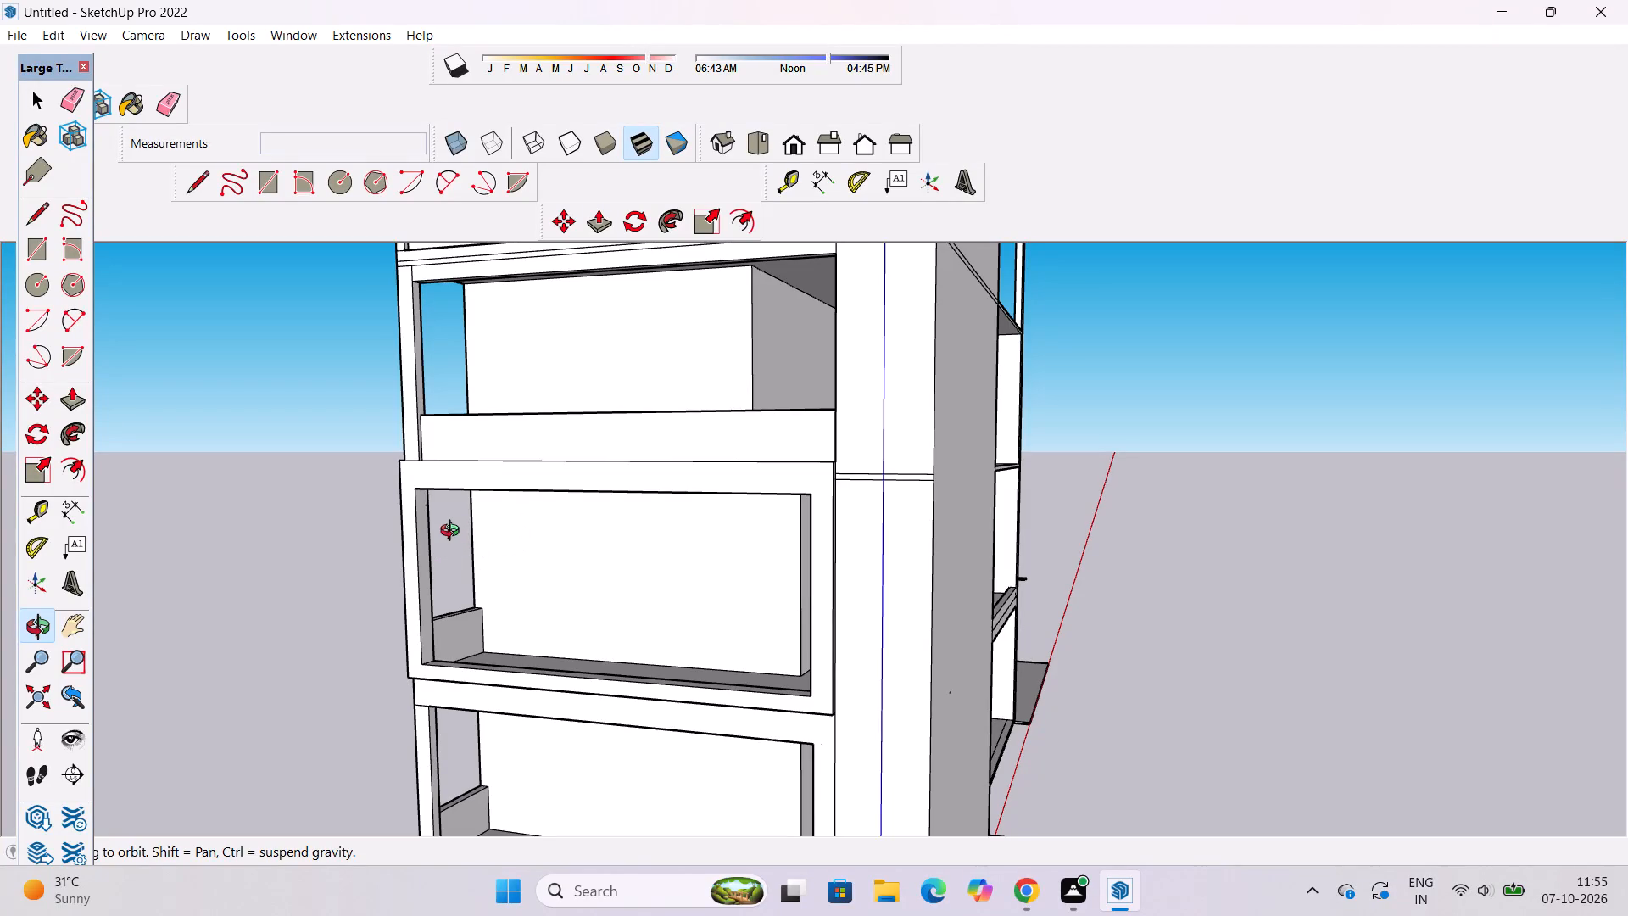
# Draw a 9' vertical line on the facade opening's side jamb, rising from the sill near its inner edge.
pyautogui.scroll(-2, 439, 561)
pyautogui.moveTo(427, 574); pyautogui.dragTo(513, 585)
pyautogui.scroll(4, 514, 585)
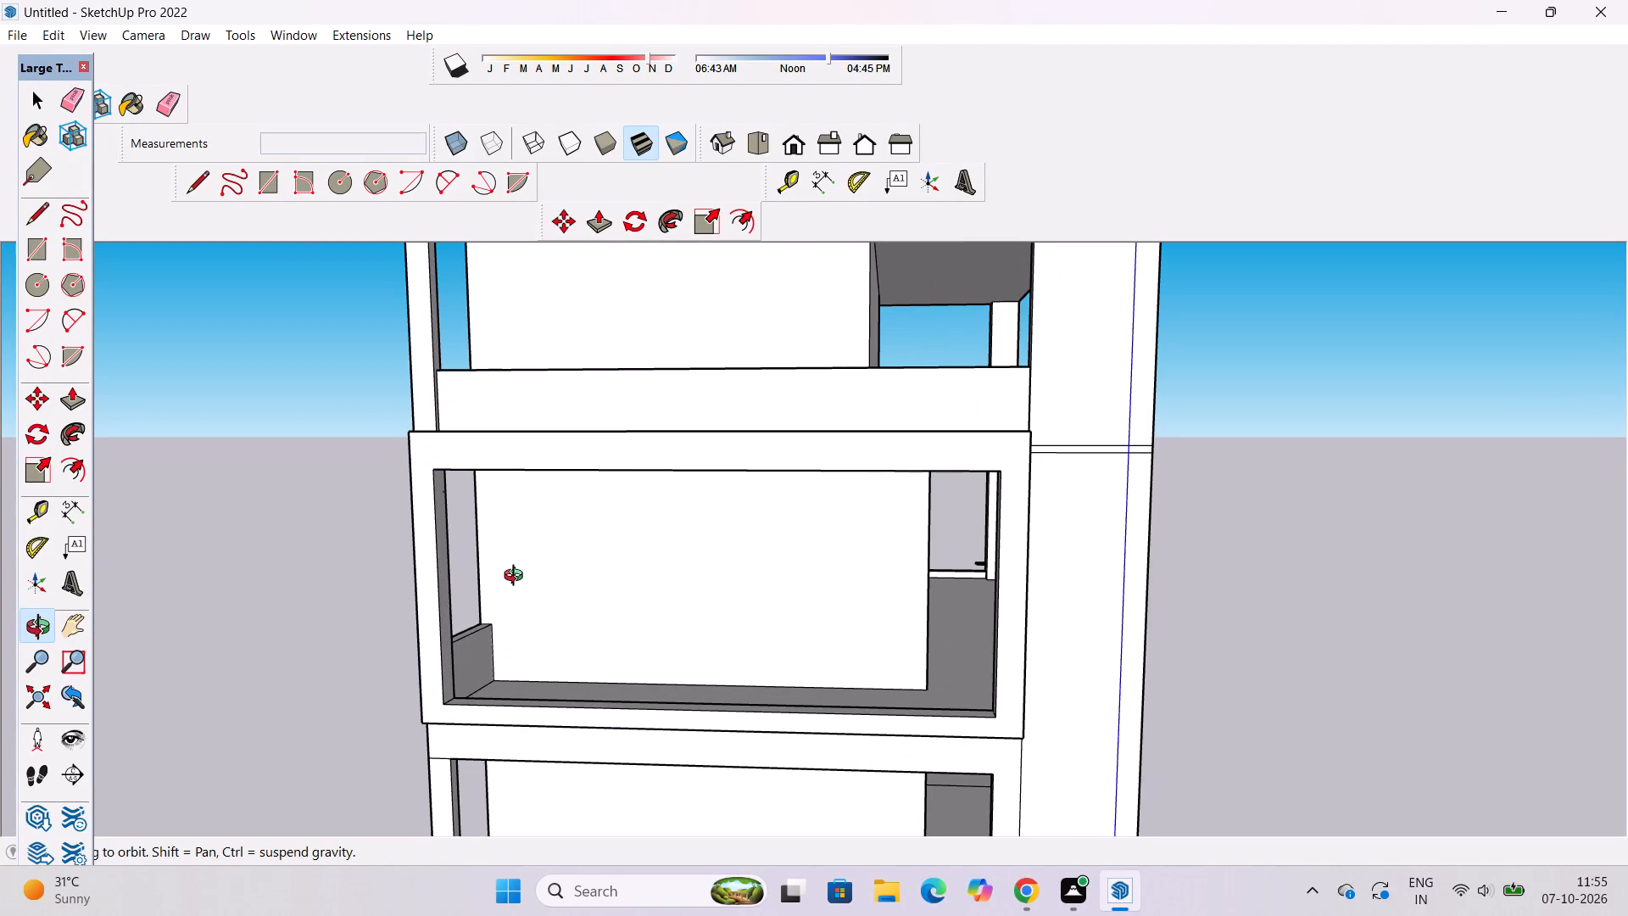
pyautogui.keyDown('shift'); pyautogui.moveTo(525, 574); pyautogui.dragTo(526, 623); pyautogui.keyUp('shift')
pyautogui.scroll(-6, 441, 484)
pyautogui.scroll(5, 439, 484)
pyautogui.keyDown('shift'); pyautogui.moveTo(485, 600); pyautogui.dragTo(398, 470); pyautogui.keyUp('shift')
pyautogui.moveTo(499, 594); pyautogui.dragTo(488, 702)
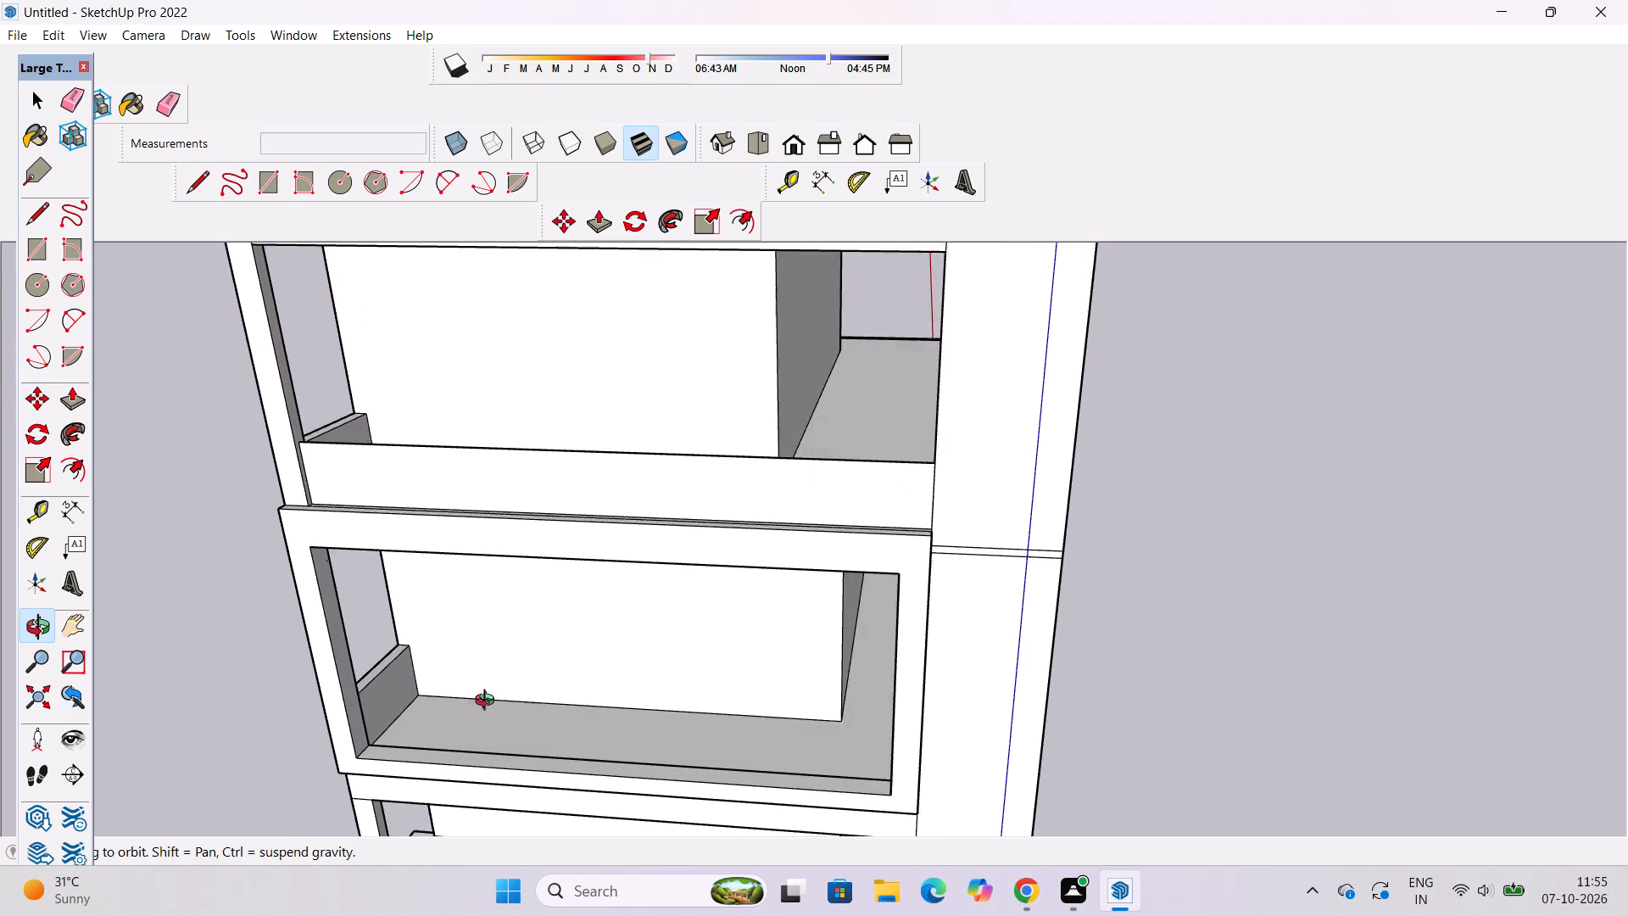
pyautogui.moveTo(488, 702); pyautogui.dragTo(486, 702)
pyautogui.scroll(5, 455, 729)
pyautogui.keyDown('shift'); pyautogui.moveTo(454, 734); pyautogui.dragTo(423, 623); pyautogui.keyUp('shift')
pyautogui.moveTo(438, 686); pyautogui.dragTo(831, 718)
pyautogui.scroll(8, 1072, 597)
pyautogui.keyDown('shift'); pyautogui.moveTo(1091, 512); pyautogui.dragTo(1080, 588); pyautogui.keyUp('shift')
pyautogui.scroll(3, 1079, 575)
pyautogui.keyDown('shift'); pyautogui.moveTo(1086, 558); pyautogui.dragTo(1086, 577); pyautogui.keyUp('shift')
pyautogui.keyDown('shift'); pyautogui.moveTo(1086, 577); pyautogui.dragTo(1072, 601); pyautogui.keyUp('shift')
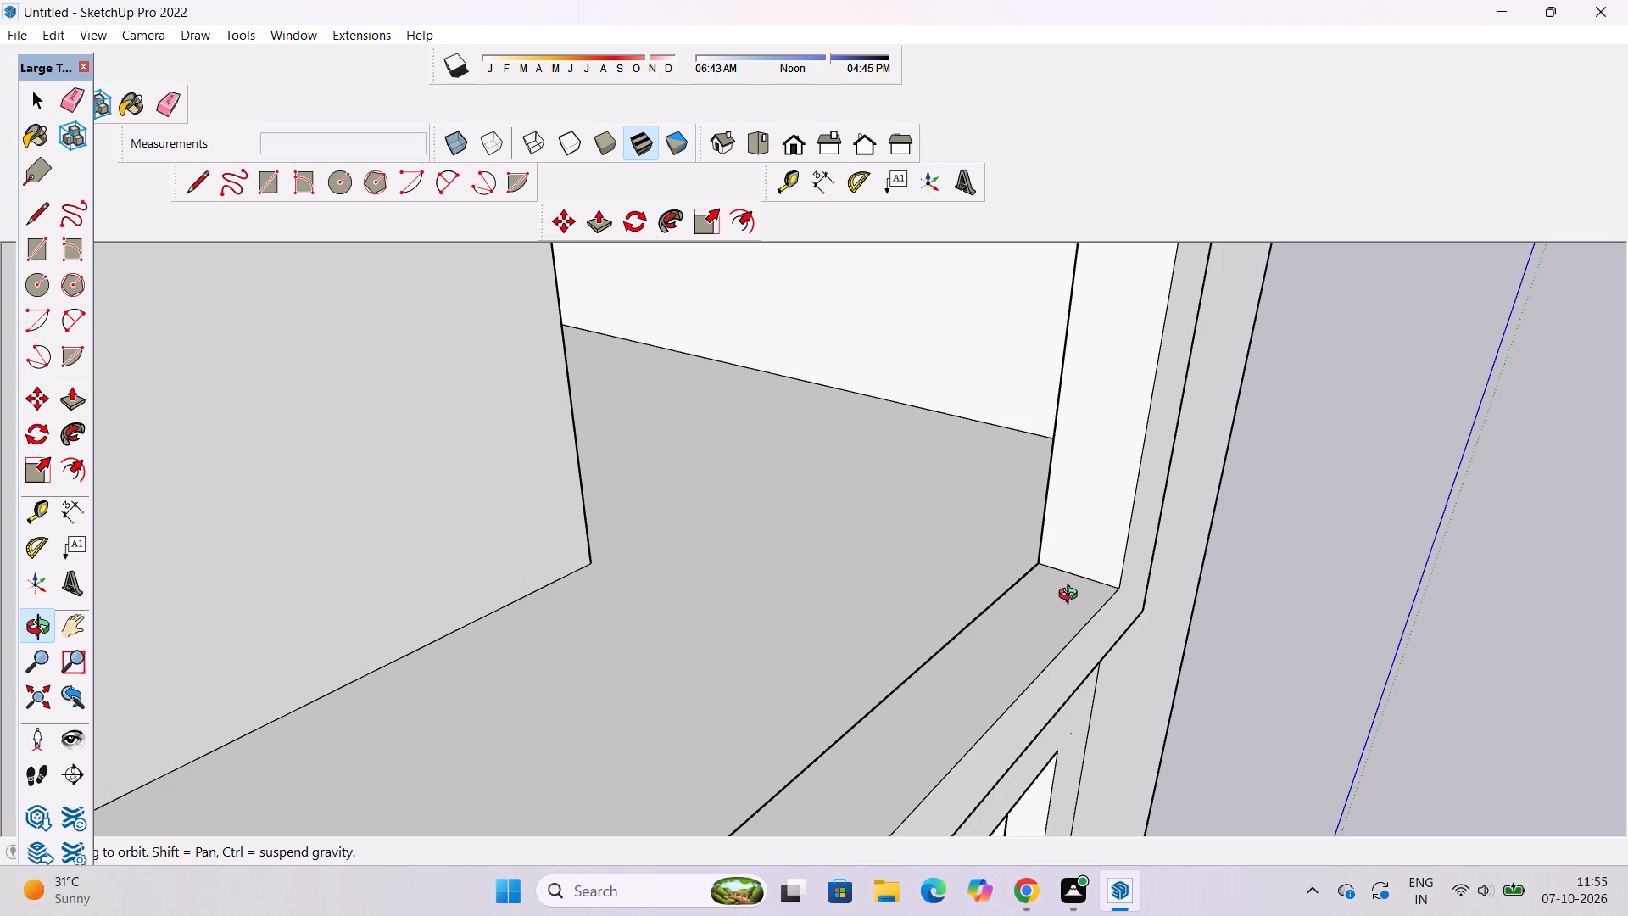
pyautogui.press('l')
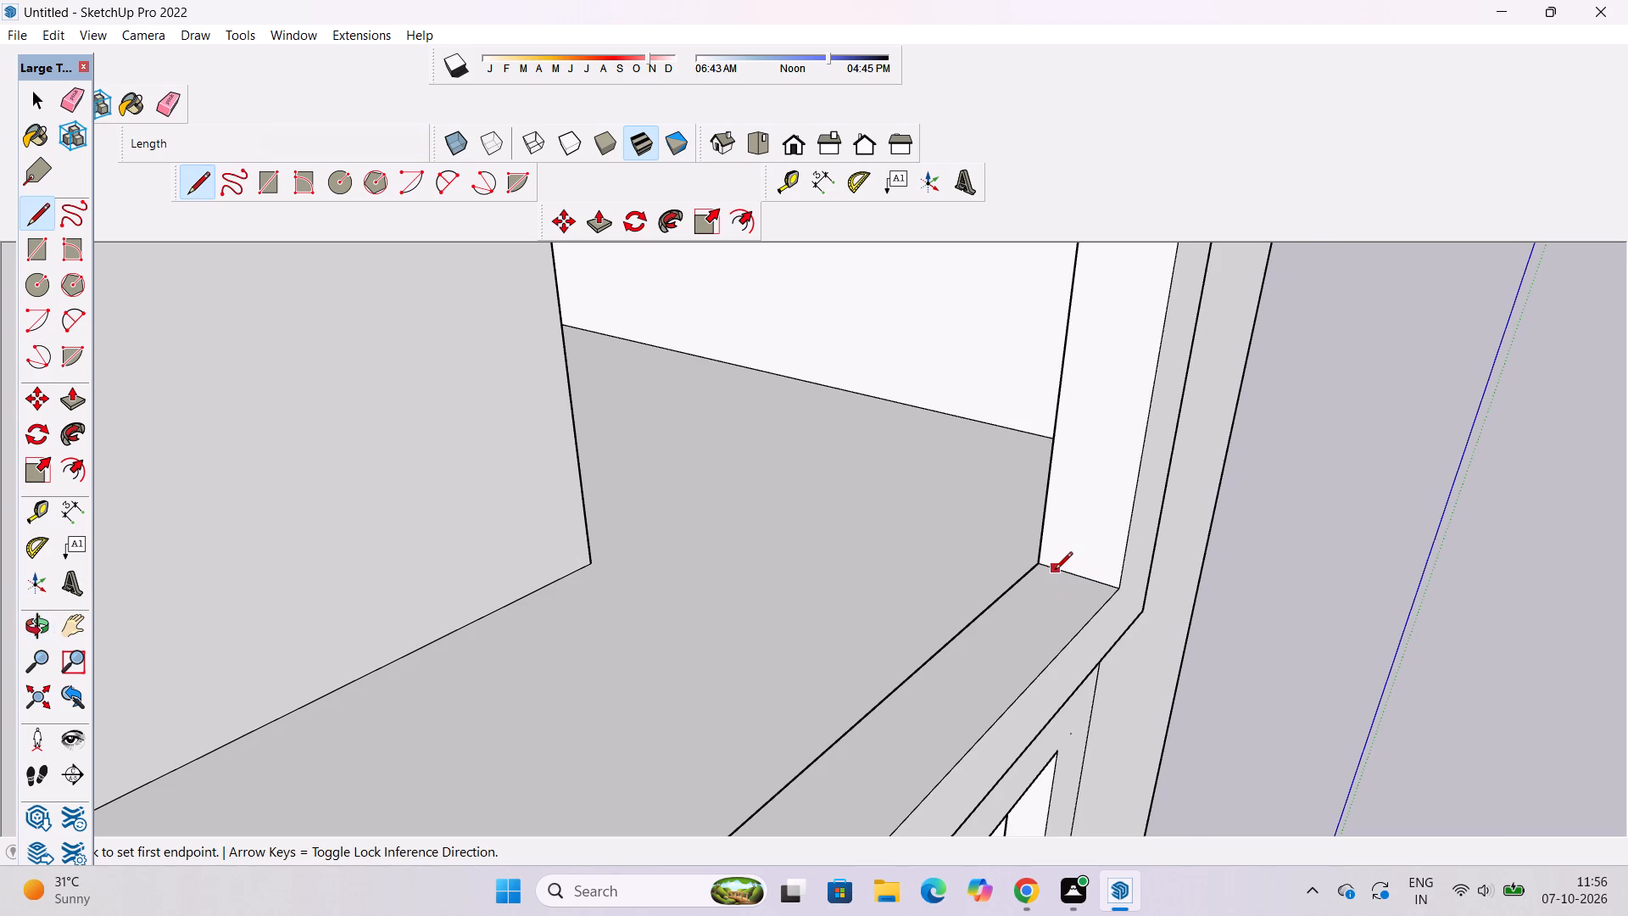
pyautogui.scroll(5, 1055, 571)
pyautogui.click(1059, 571)
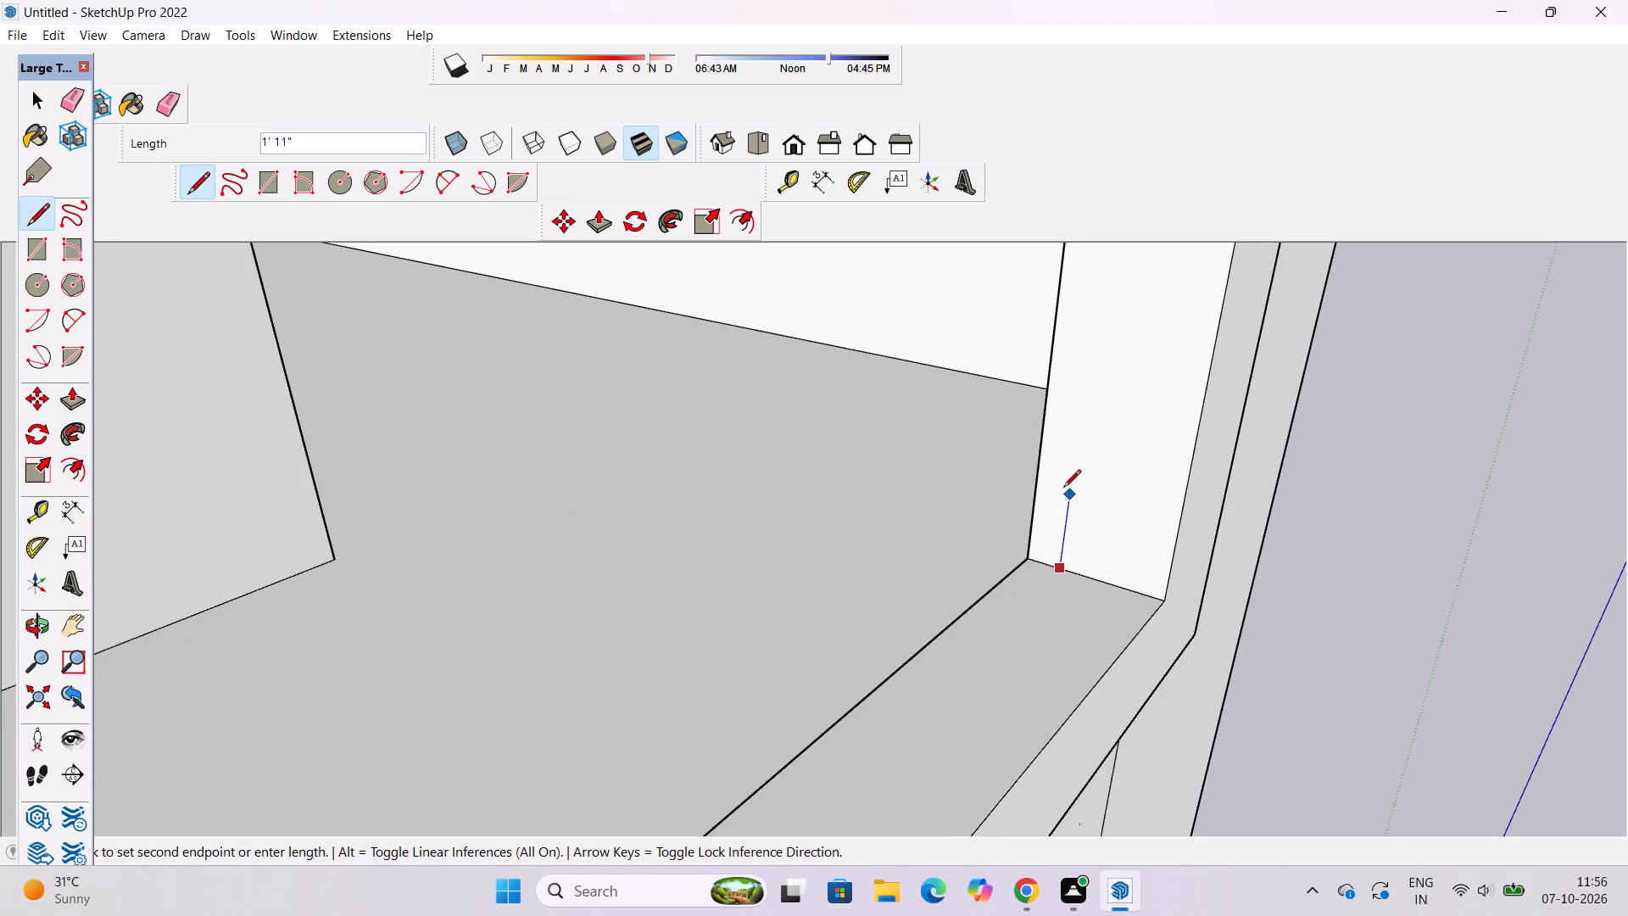
pyautogui.press('9')
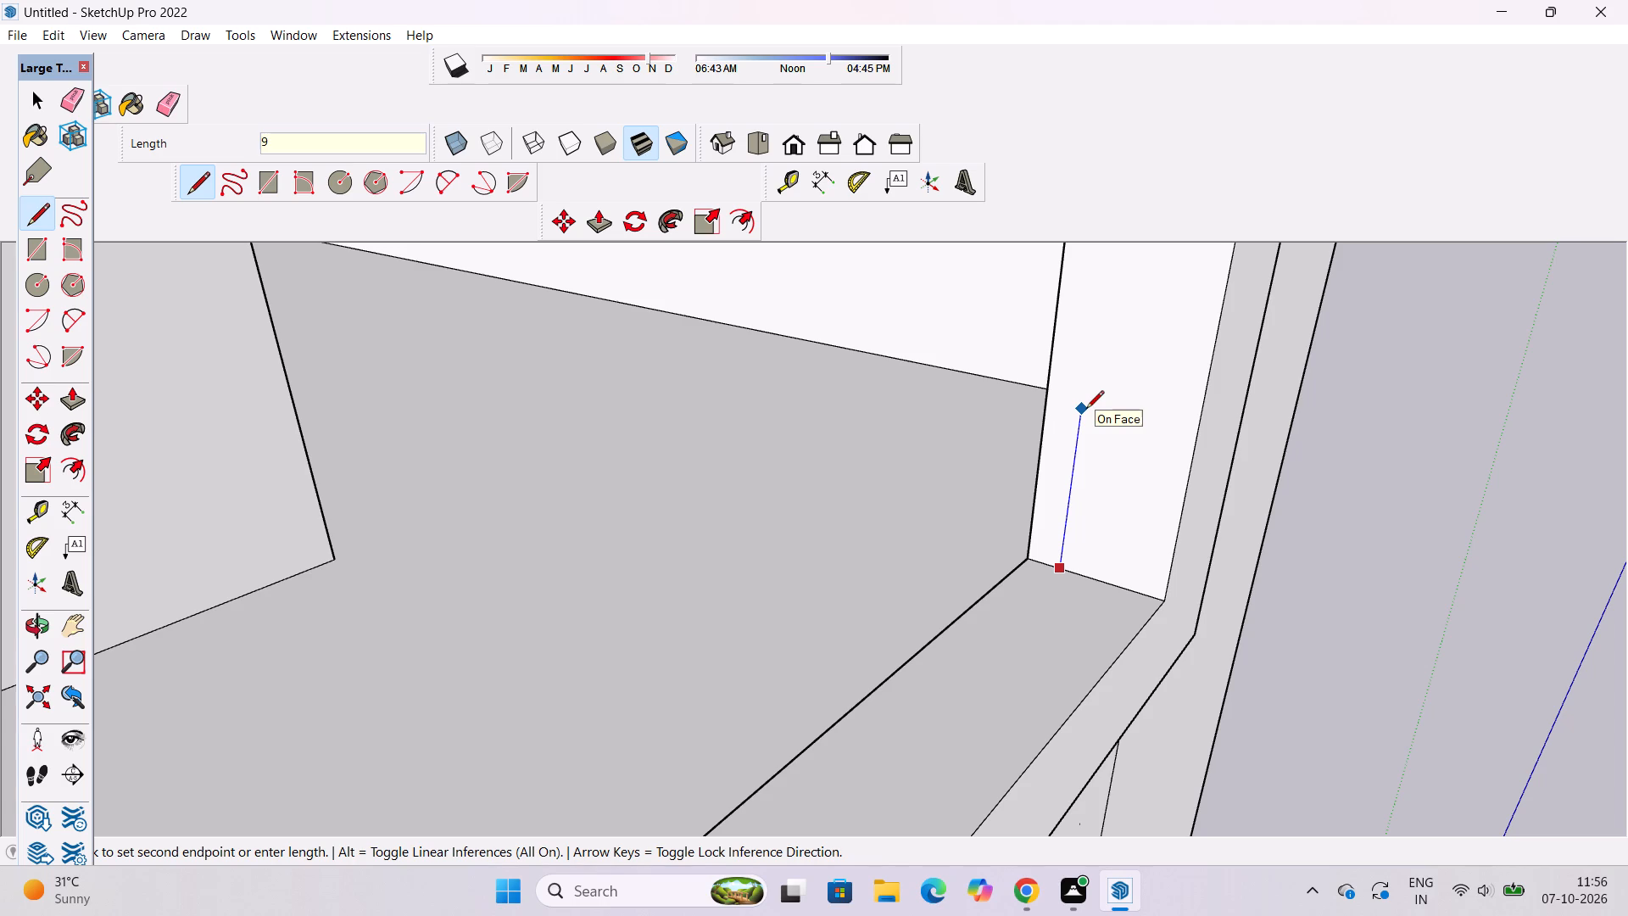
pyautogui.press("'")
pyautogui.press('Return')
# Continue the outline 82' 6" horizontally from the vertical line's top to the opposite jamb, and 9' down to the sill.
pyautogui.press('o')
pyautogui.scroll(-10, 1068, 461)
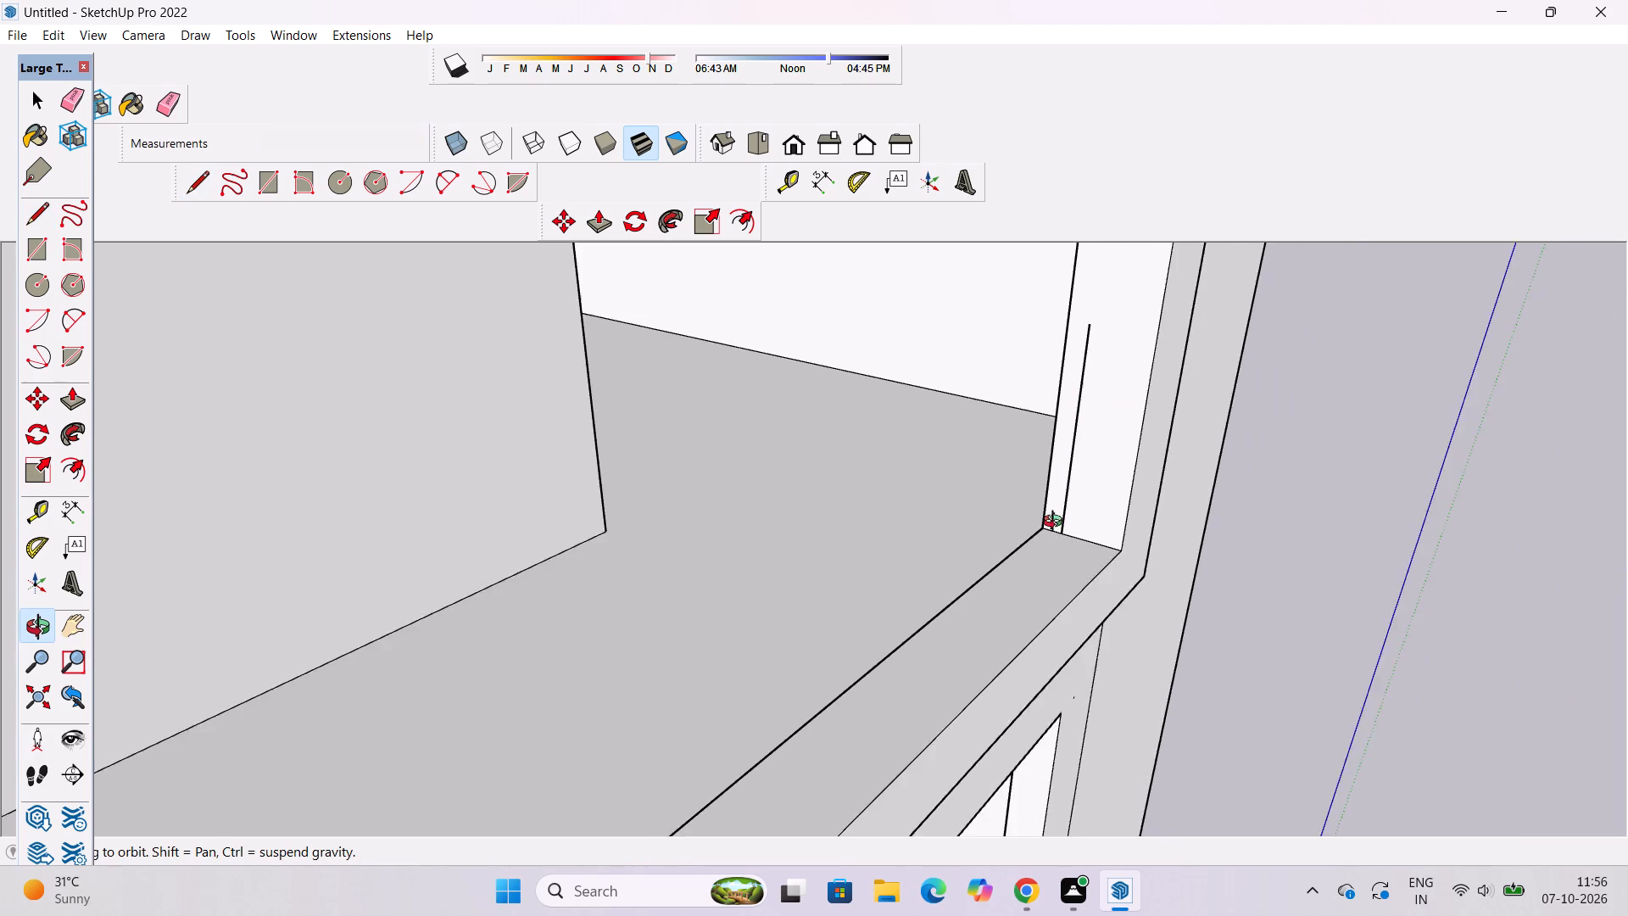
pyautogui.scroll(-2, 1057, 523)
pyautogui.moveTo(1124, 569); pyautogui.dragTo(975, 583)
pyautogui.keyDown('shift'); pyautogui.moveTo(711, 591); pyautogui.dragTo(1034, 602); pyautogui.keyUp('shift')
pyautogui.keyDown('shift'); pyautogui.moveTo(1028, 615); pyautogui.dragTo(956, 618); pyautogui.keyUp('shift')
pyautogui.scroll(-5, 948, 602)
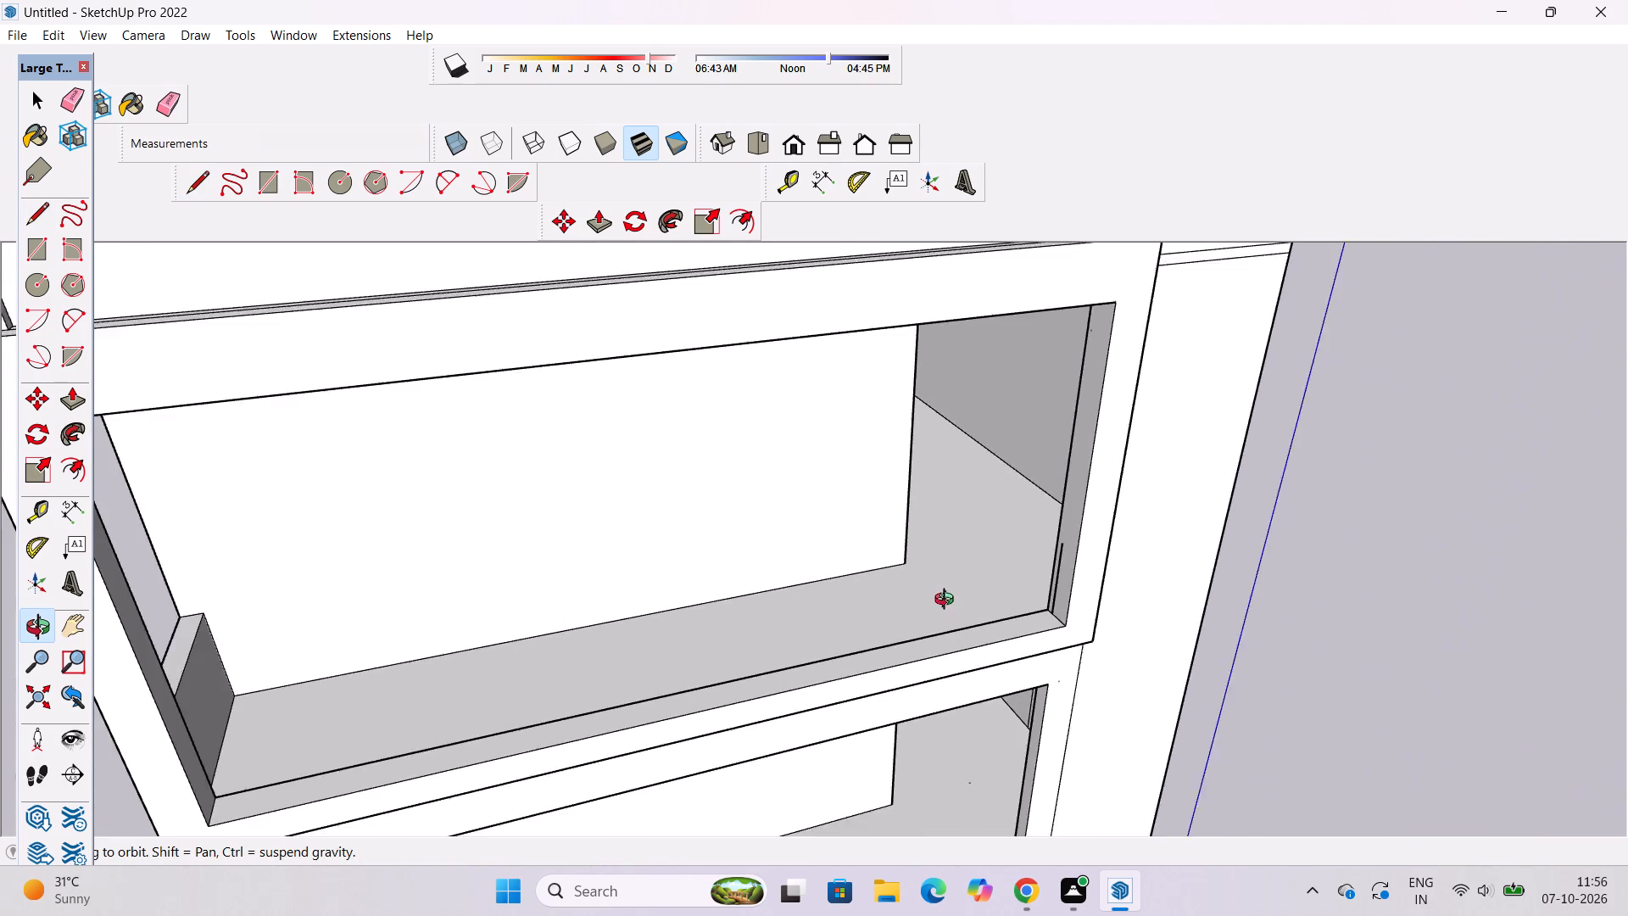
pyautogui.keyDown('shift'); pyautogui.moveTo(948, 601); pyautogui.dragTo(1174, 562); pyautogui.keyUp('shift')
pyautogui.keyDown('shift'); pyautogui.scroll(3, 1222, 525); pyautogui.keyUp('shift')
pyautogui.keyDown('shift'); pyautogui.click(1222, 525); pyautogui.keyUp('shift')
pyautogui.press('l')
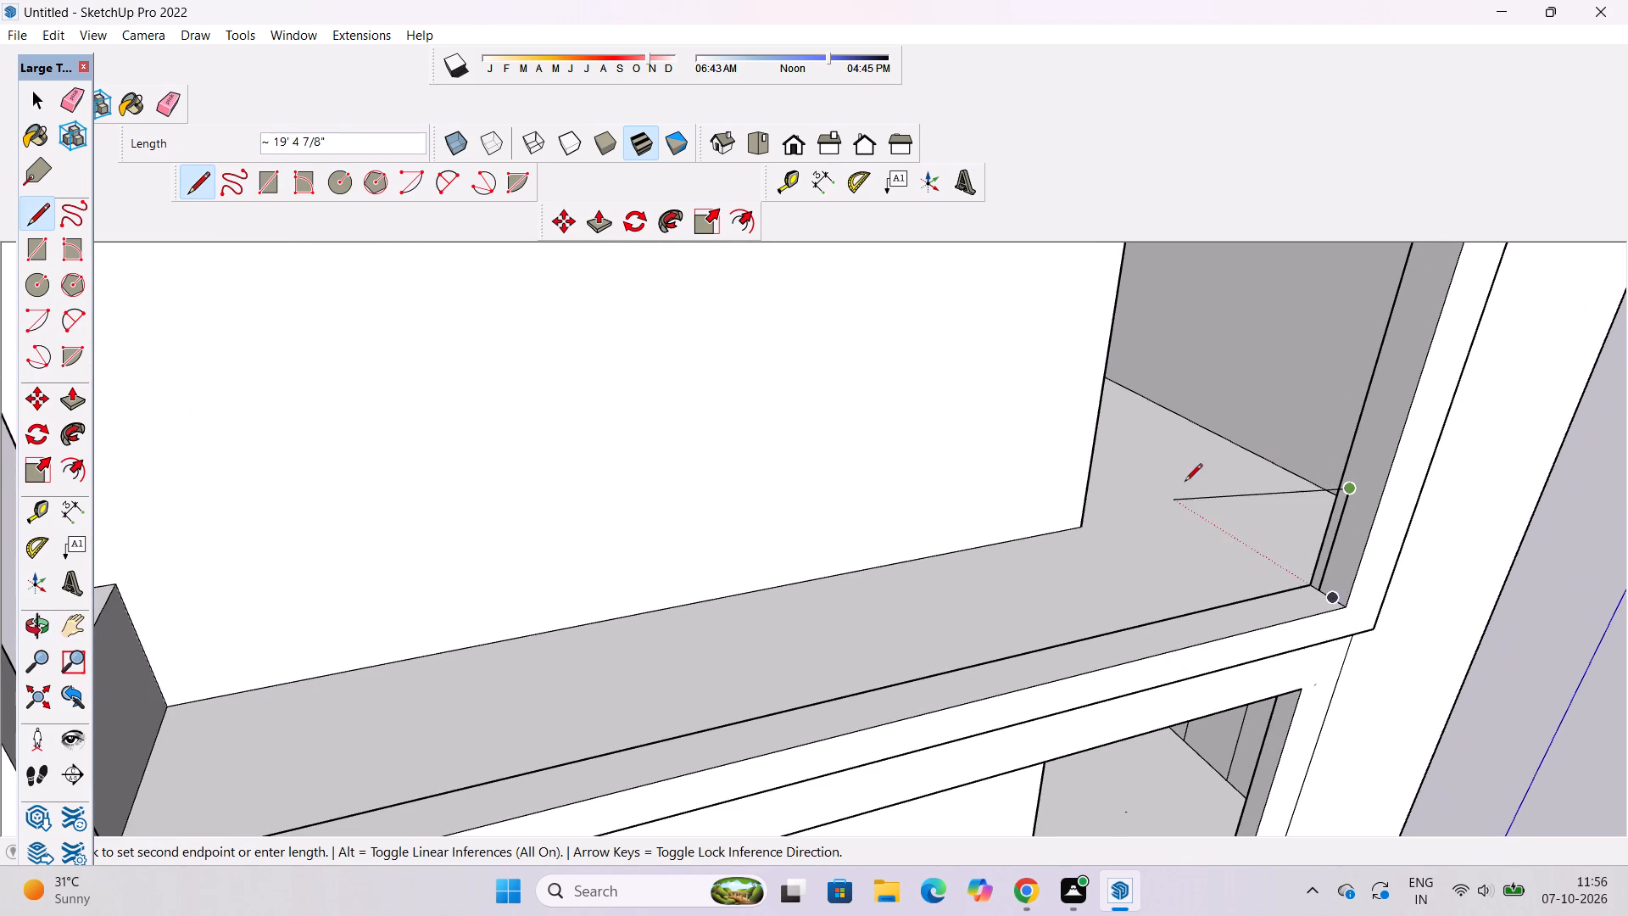
pyautogui.scroll(-4, 1184, 491)
pyautogui.press('o')
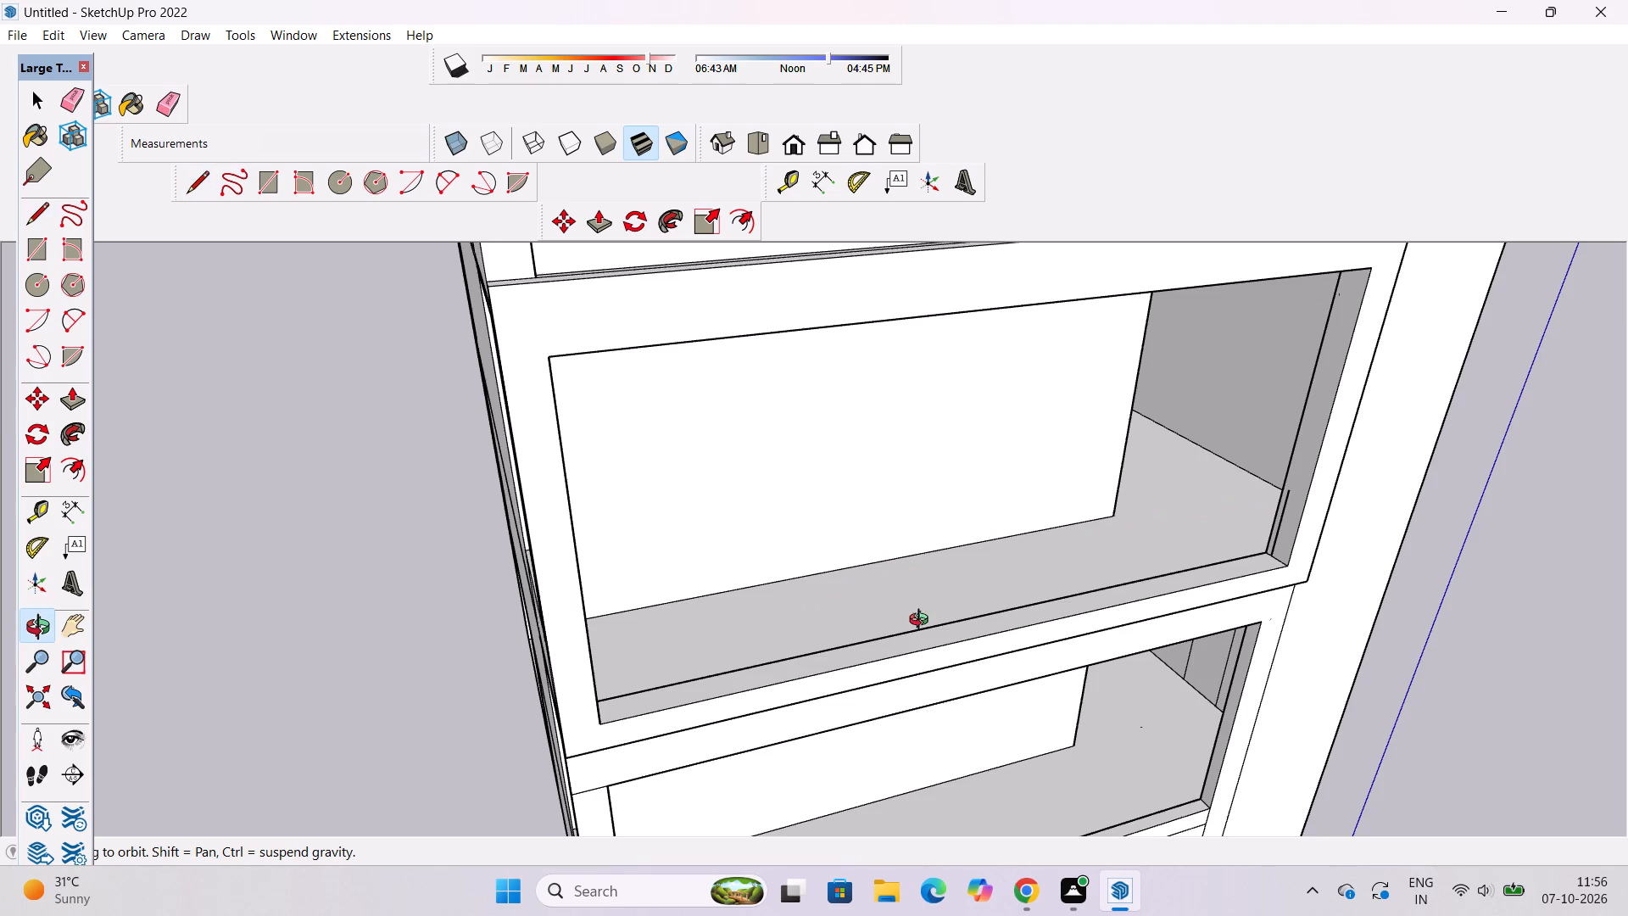
pyautogui.moveTo(923, 622); pyautogui.dragTo(785, 626)
pyautogui.keyDown('shift'); pyautogui.moveTo(783, 623); pyautogui.dragTo(856, 670); pyautogui.keyUp('shift')
pyautogui.moveTo(856, 670); pyautogui.dragTo(761, 639)
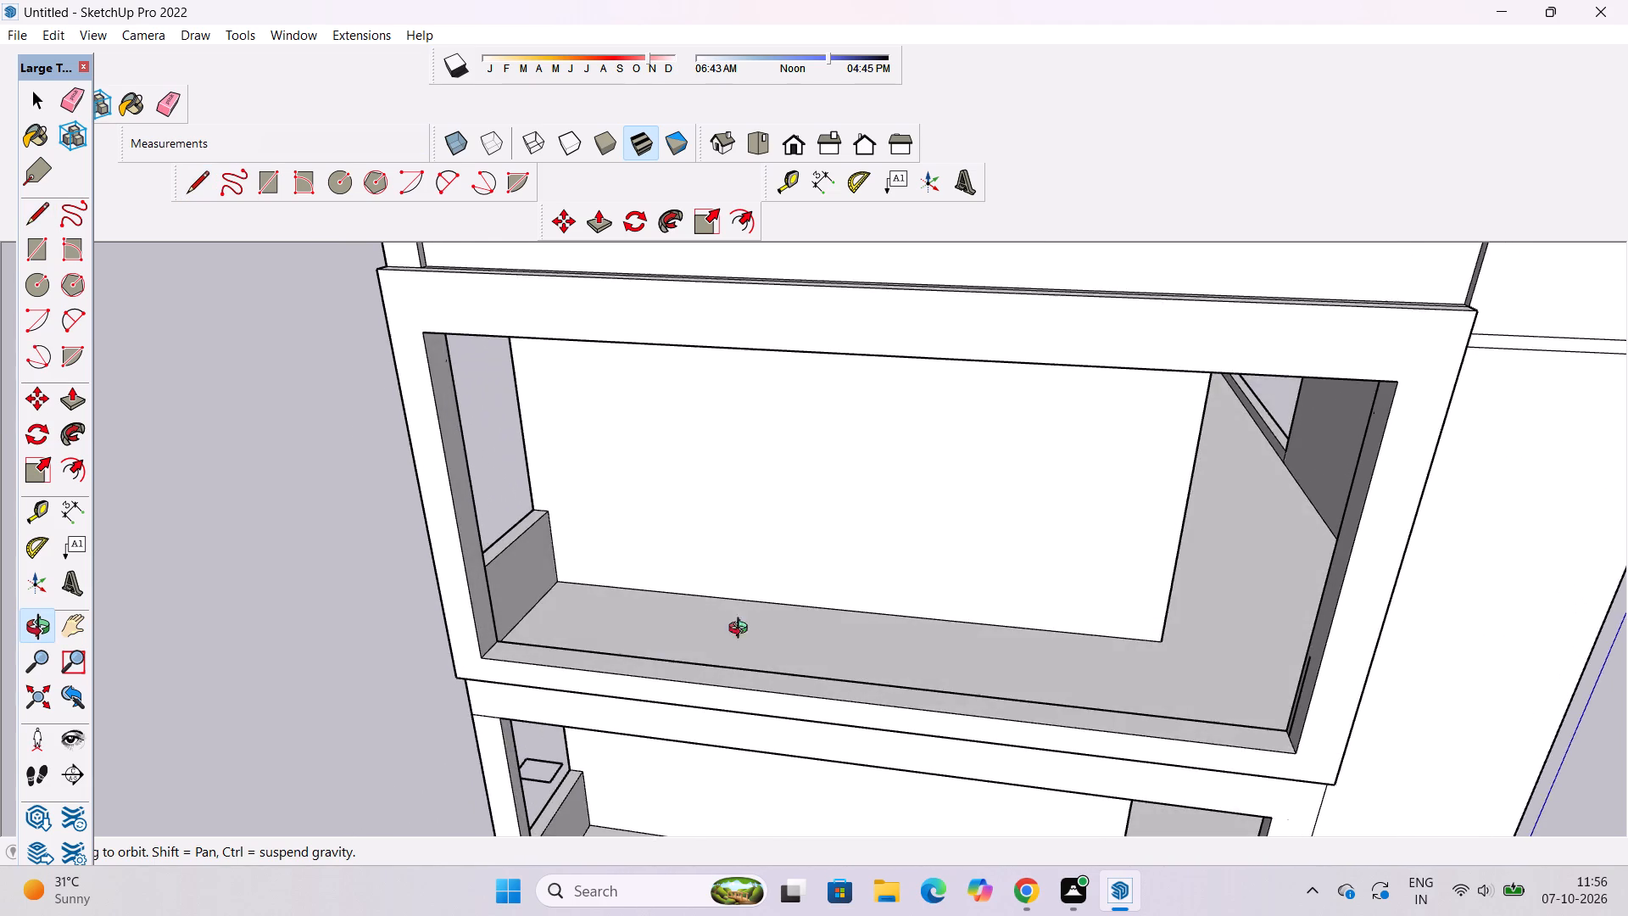
pyautogui.keyDown('shift'); pyautogui.moveTo(613, 611); pyautogui.dragTo(633, 658); pyautogui.keyUp('shift')
pyautogui.keyDown('shift'); pyautogui.scroll(4, 584, 655); pyautogui.keyUp('shift')
pyautogui.keyDown('shift'); pyautogui.moveTo(584, 653); pyautogui.dragTo(601, 662); pyautogui.keyUp('shift')
pyautogui.press('l')
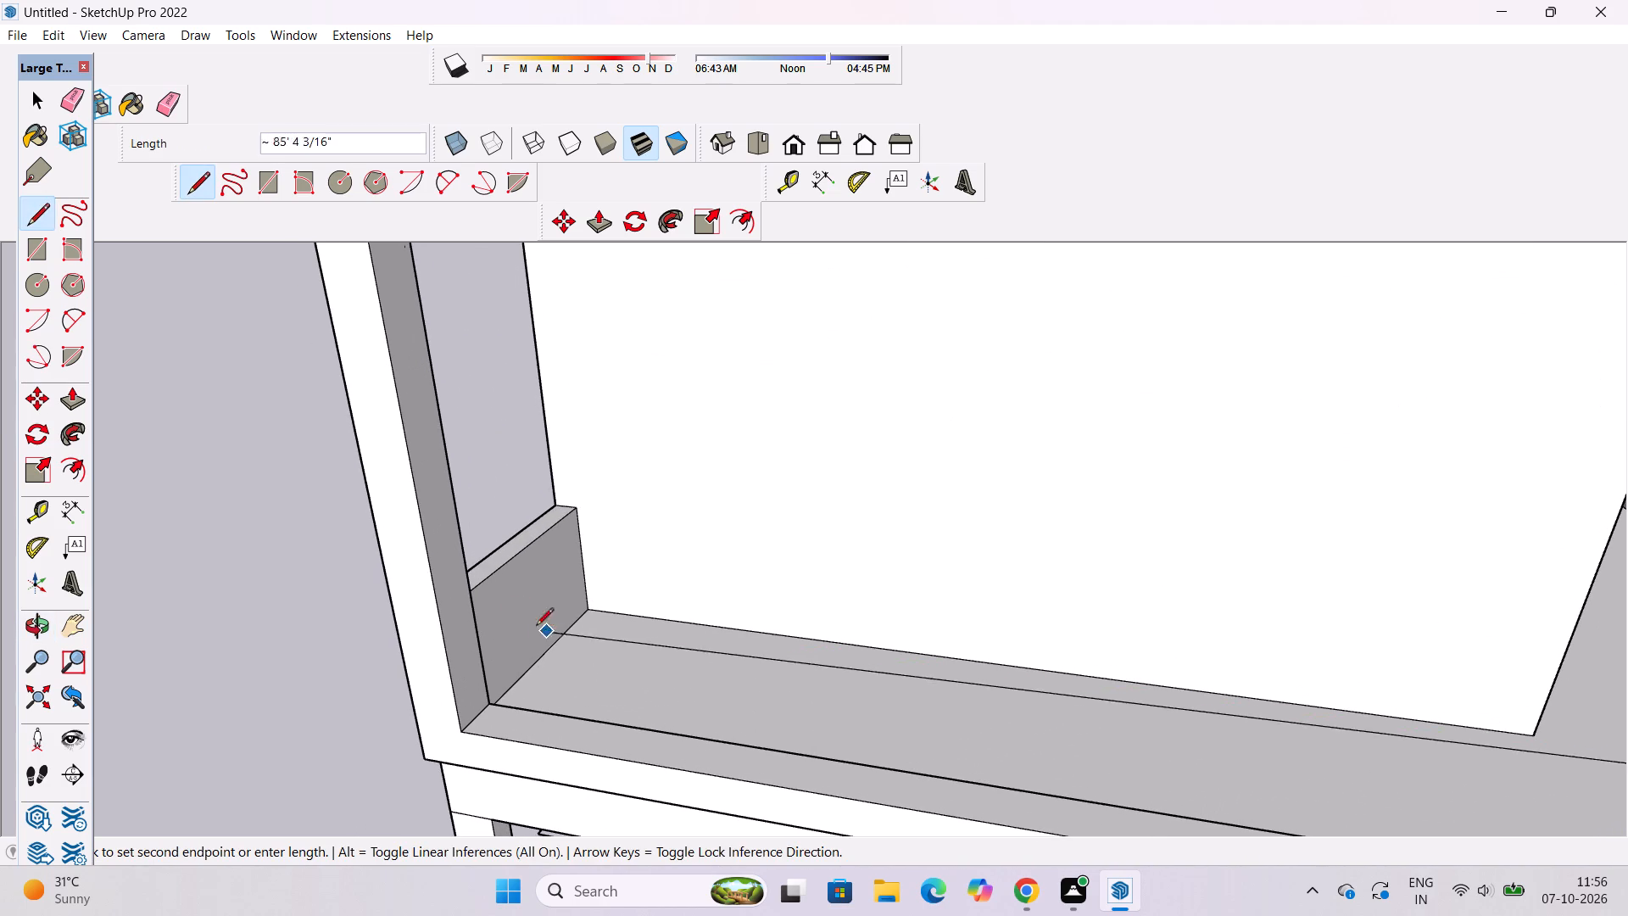
pyautogui.click(460, 601)
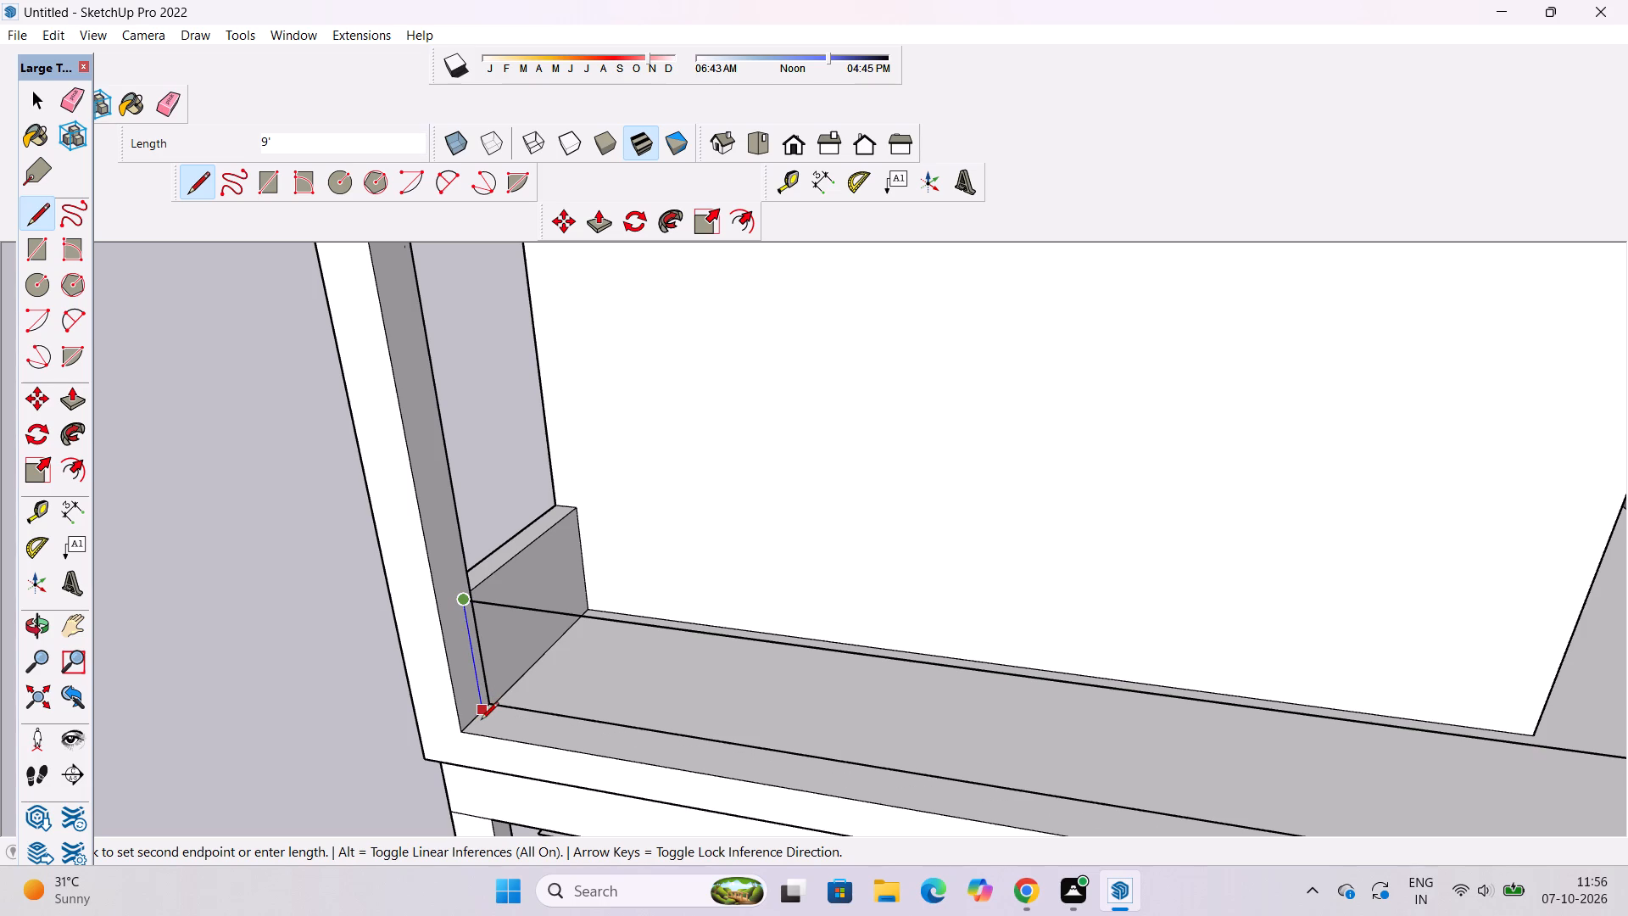
pyautogui.click(480, 719)
pyautogui.press('space')
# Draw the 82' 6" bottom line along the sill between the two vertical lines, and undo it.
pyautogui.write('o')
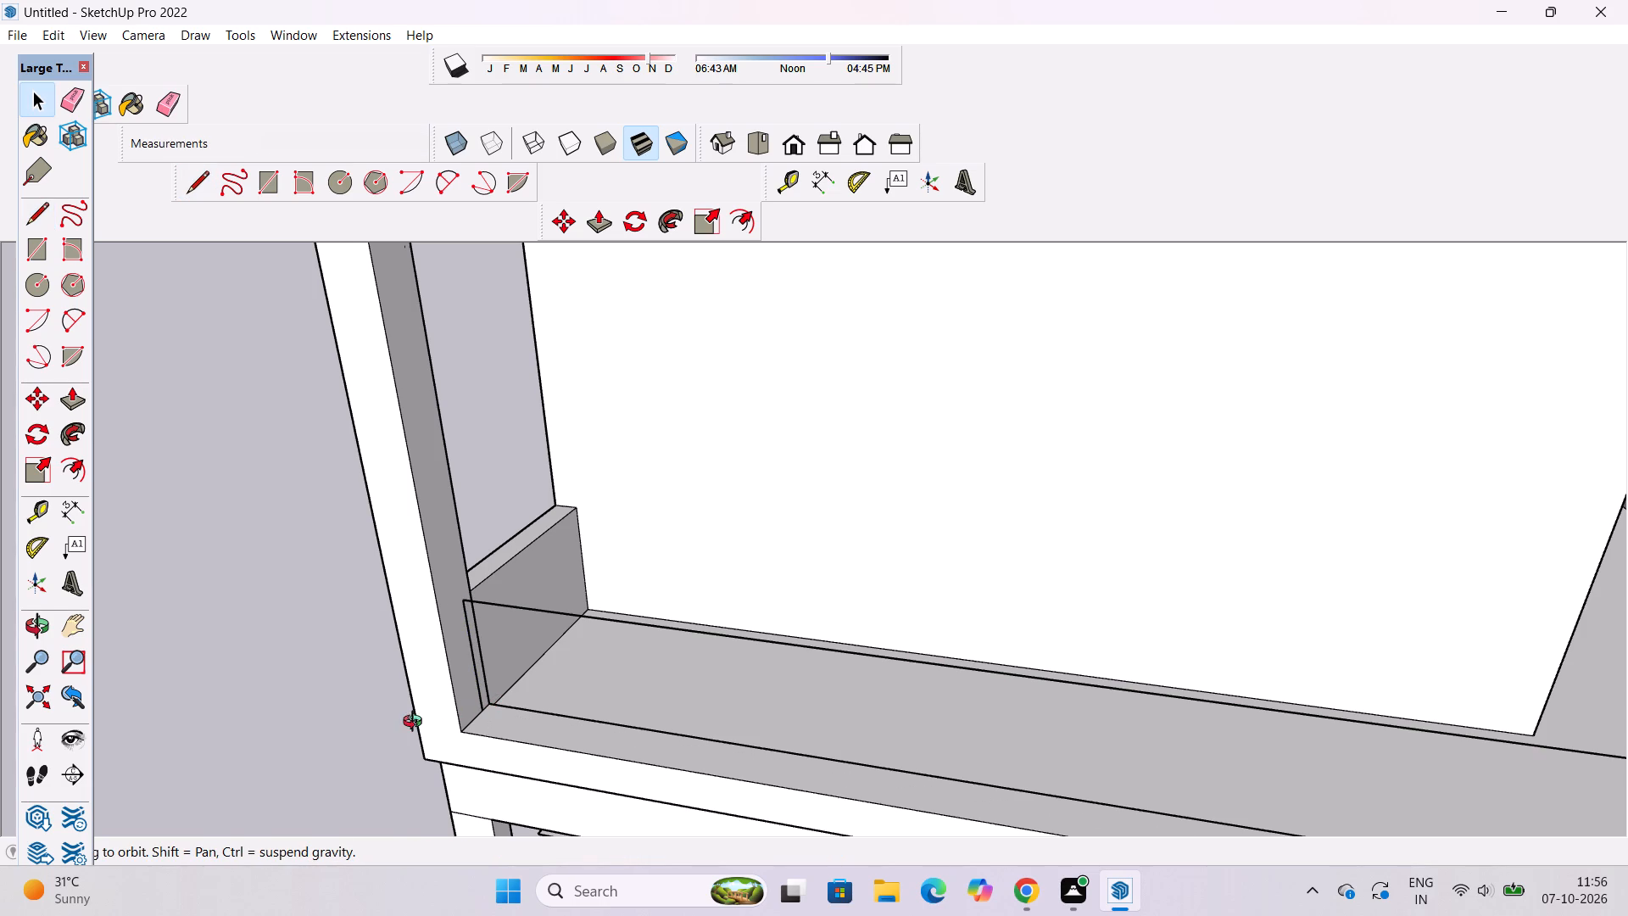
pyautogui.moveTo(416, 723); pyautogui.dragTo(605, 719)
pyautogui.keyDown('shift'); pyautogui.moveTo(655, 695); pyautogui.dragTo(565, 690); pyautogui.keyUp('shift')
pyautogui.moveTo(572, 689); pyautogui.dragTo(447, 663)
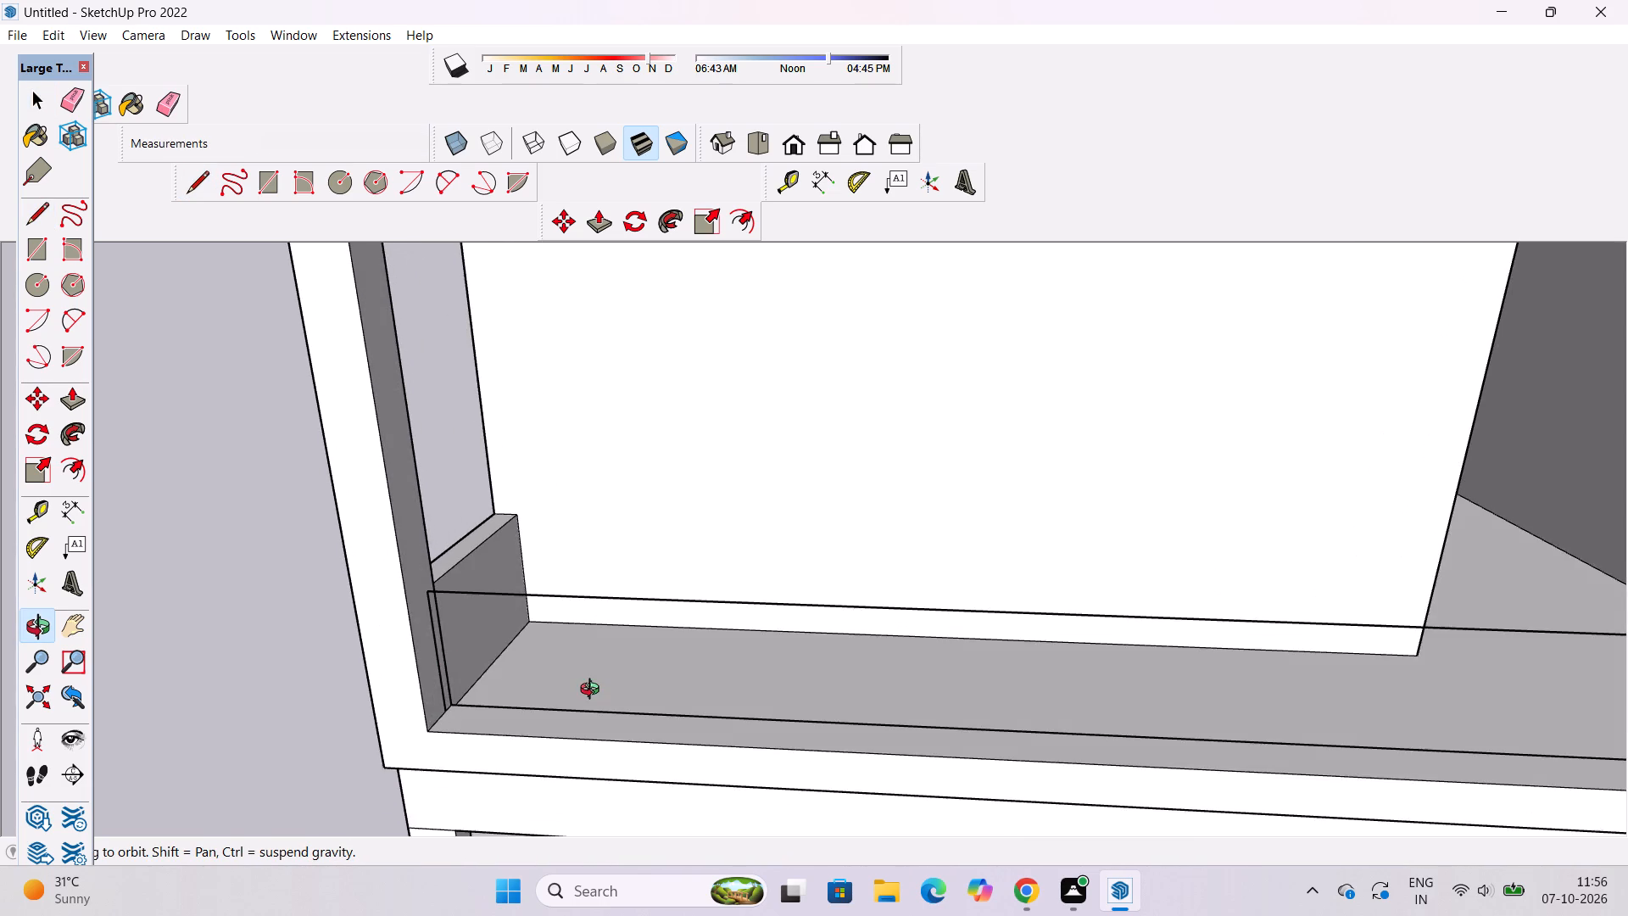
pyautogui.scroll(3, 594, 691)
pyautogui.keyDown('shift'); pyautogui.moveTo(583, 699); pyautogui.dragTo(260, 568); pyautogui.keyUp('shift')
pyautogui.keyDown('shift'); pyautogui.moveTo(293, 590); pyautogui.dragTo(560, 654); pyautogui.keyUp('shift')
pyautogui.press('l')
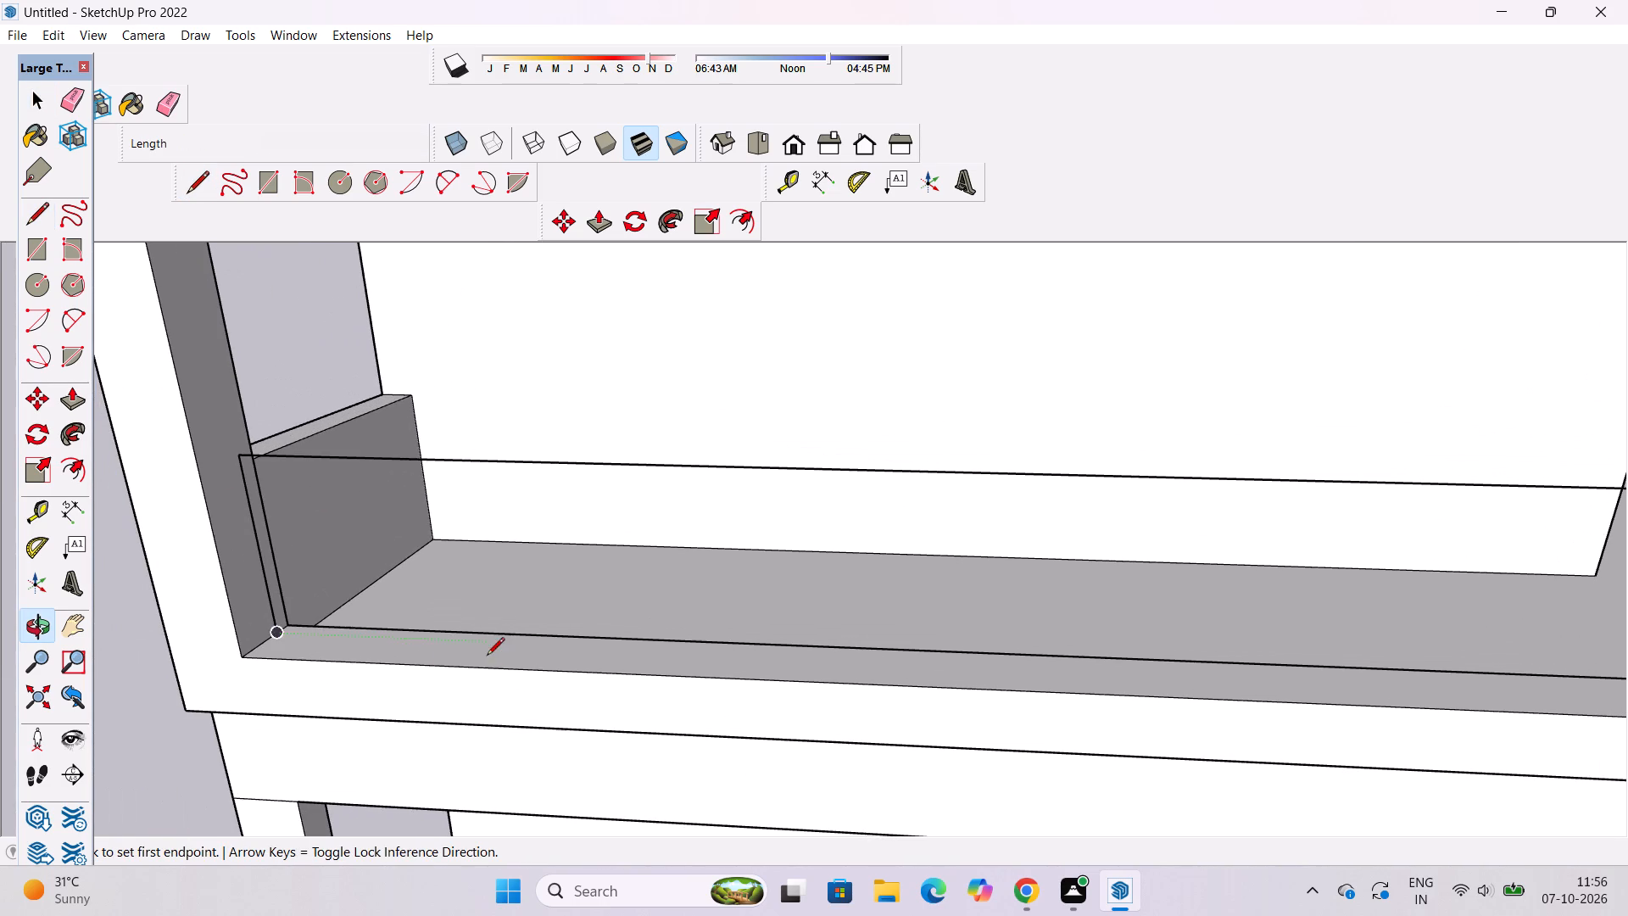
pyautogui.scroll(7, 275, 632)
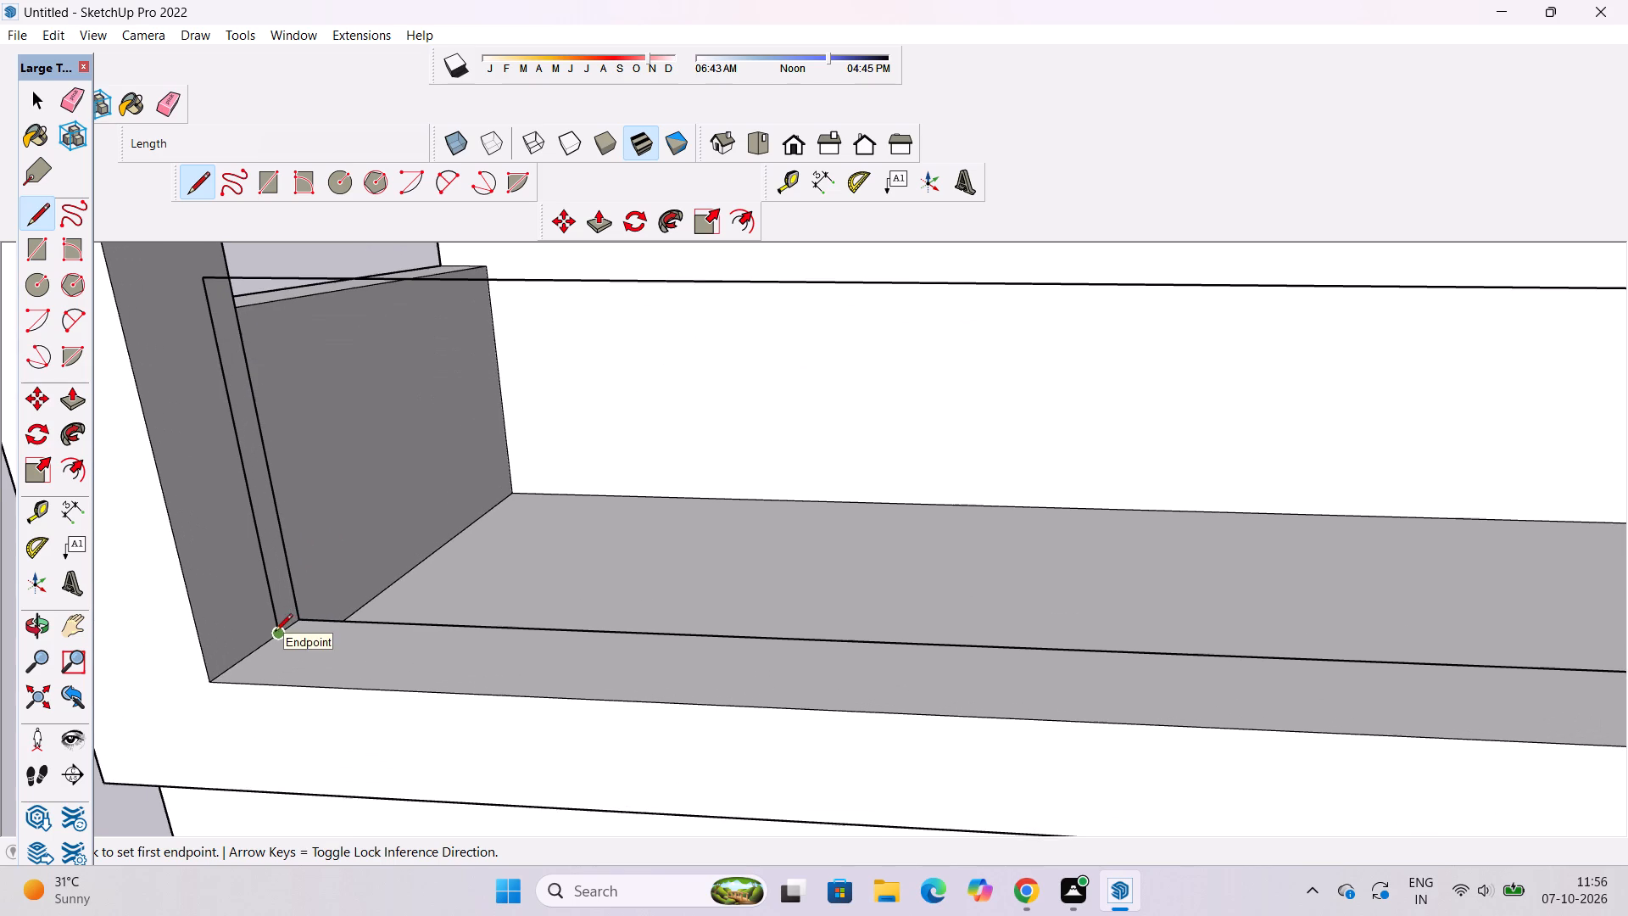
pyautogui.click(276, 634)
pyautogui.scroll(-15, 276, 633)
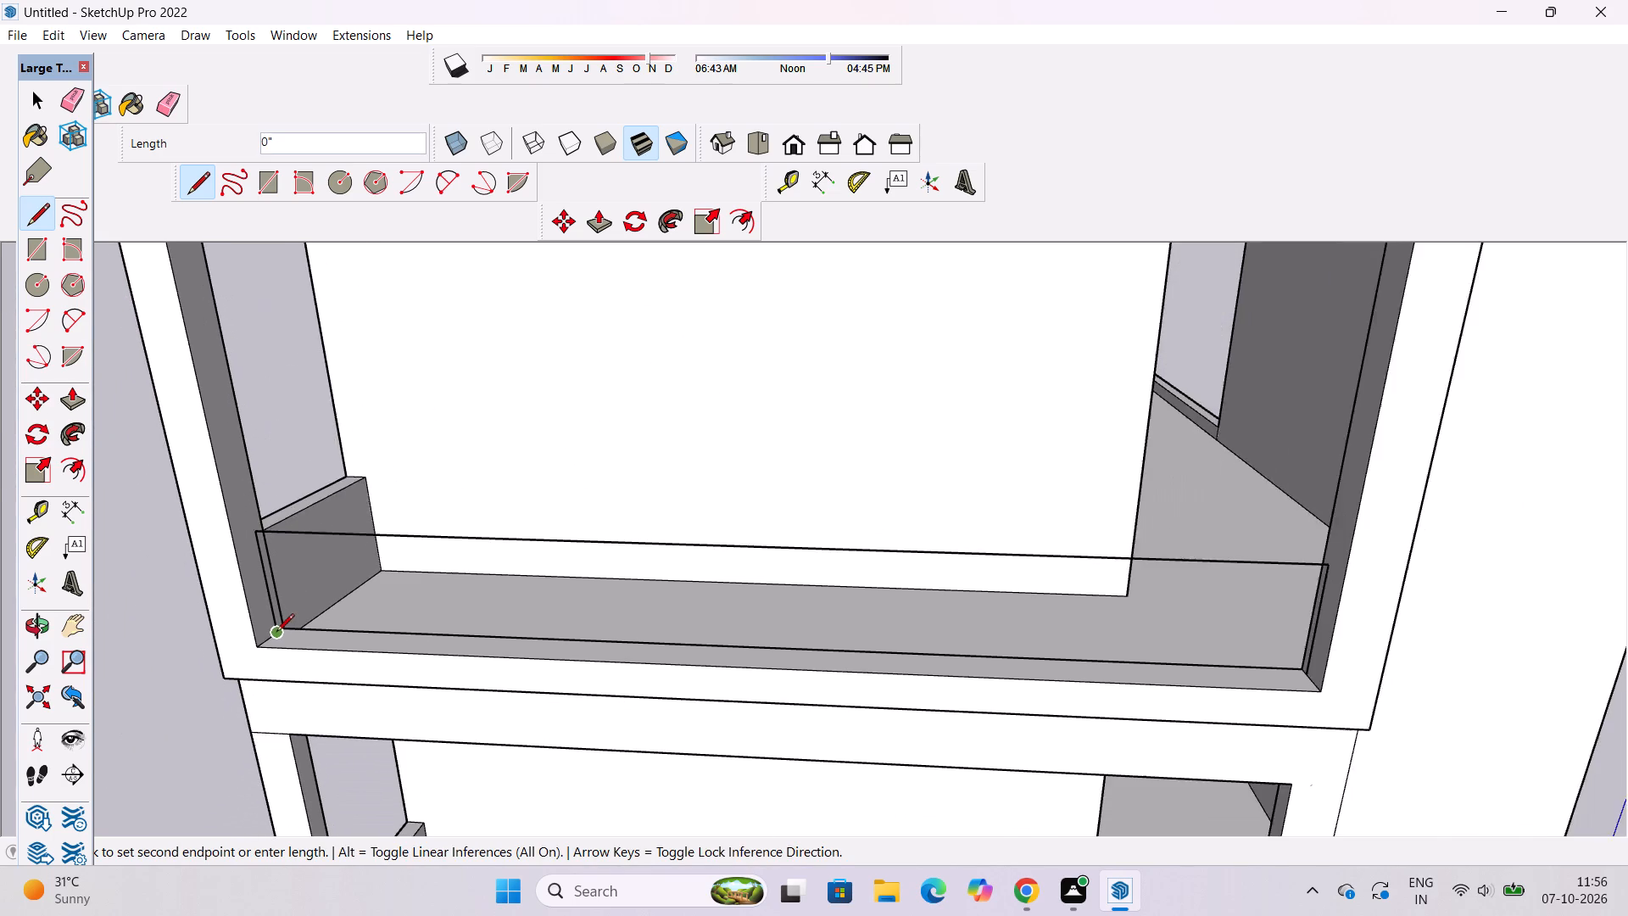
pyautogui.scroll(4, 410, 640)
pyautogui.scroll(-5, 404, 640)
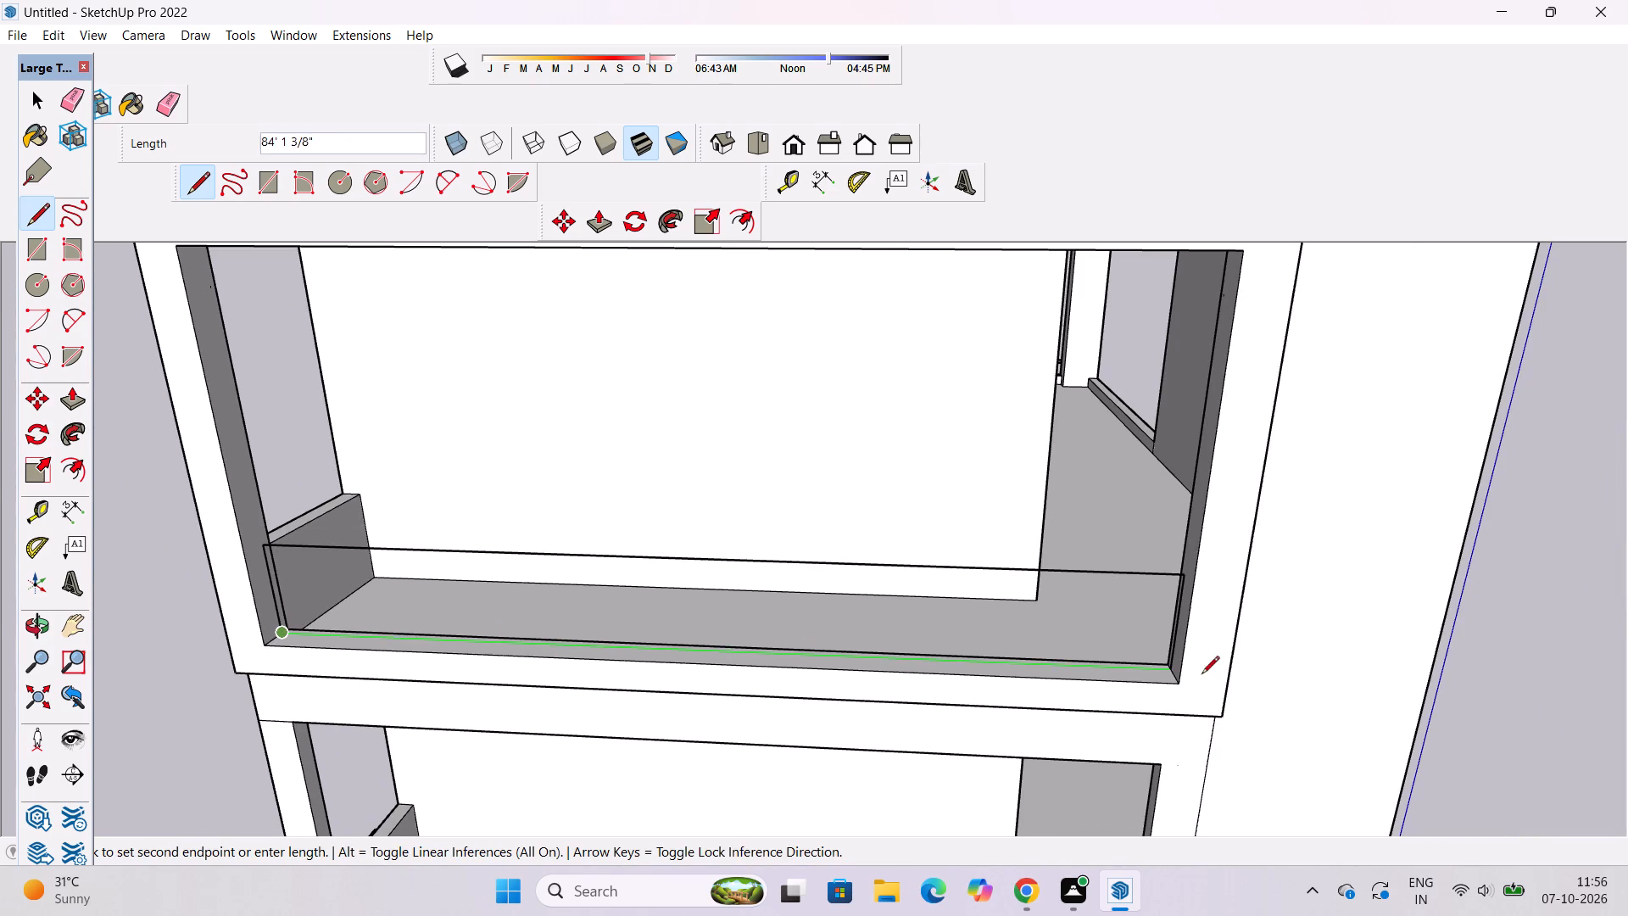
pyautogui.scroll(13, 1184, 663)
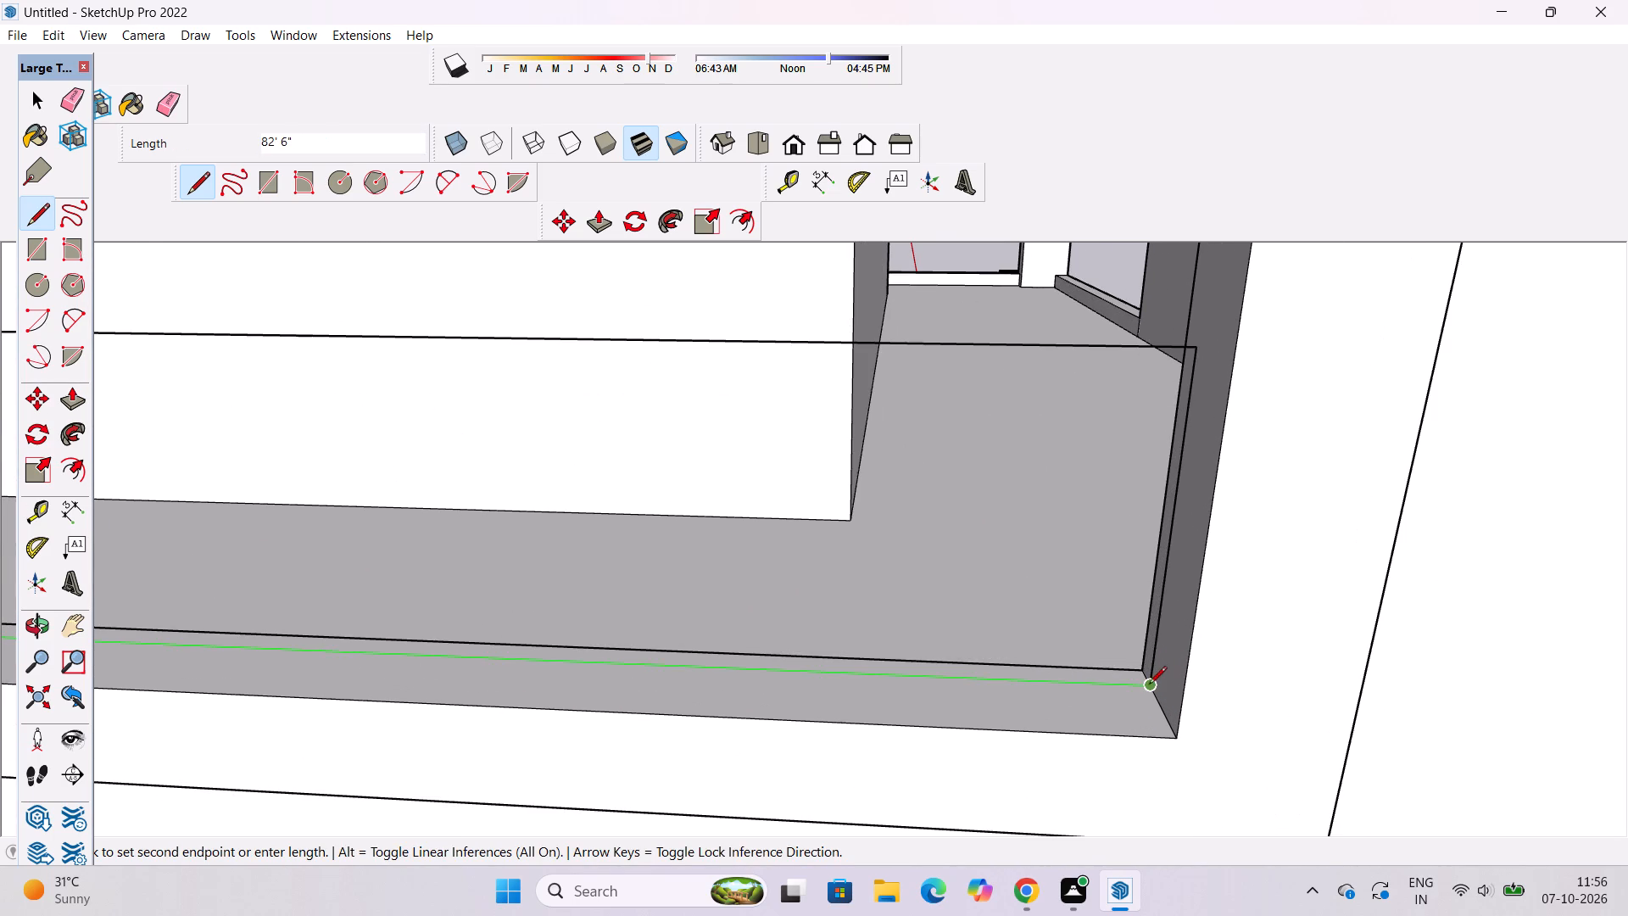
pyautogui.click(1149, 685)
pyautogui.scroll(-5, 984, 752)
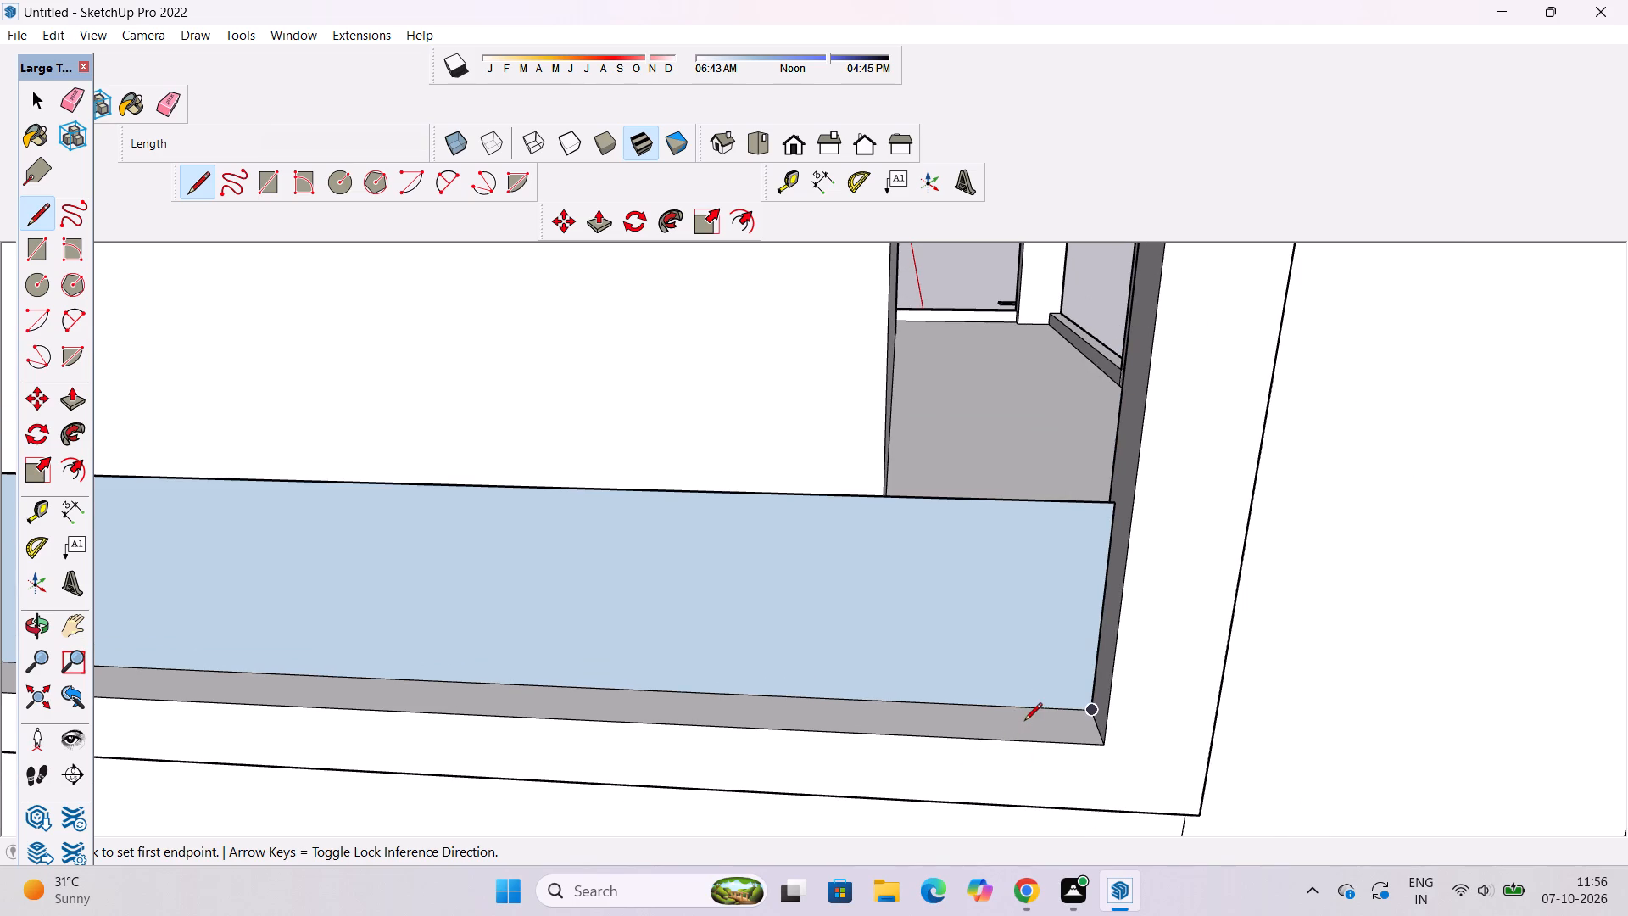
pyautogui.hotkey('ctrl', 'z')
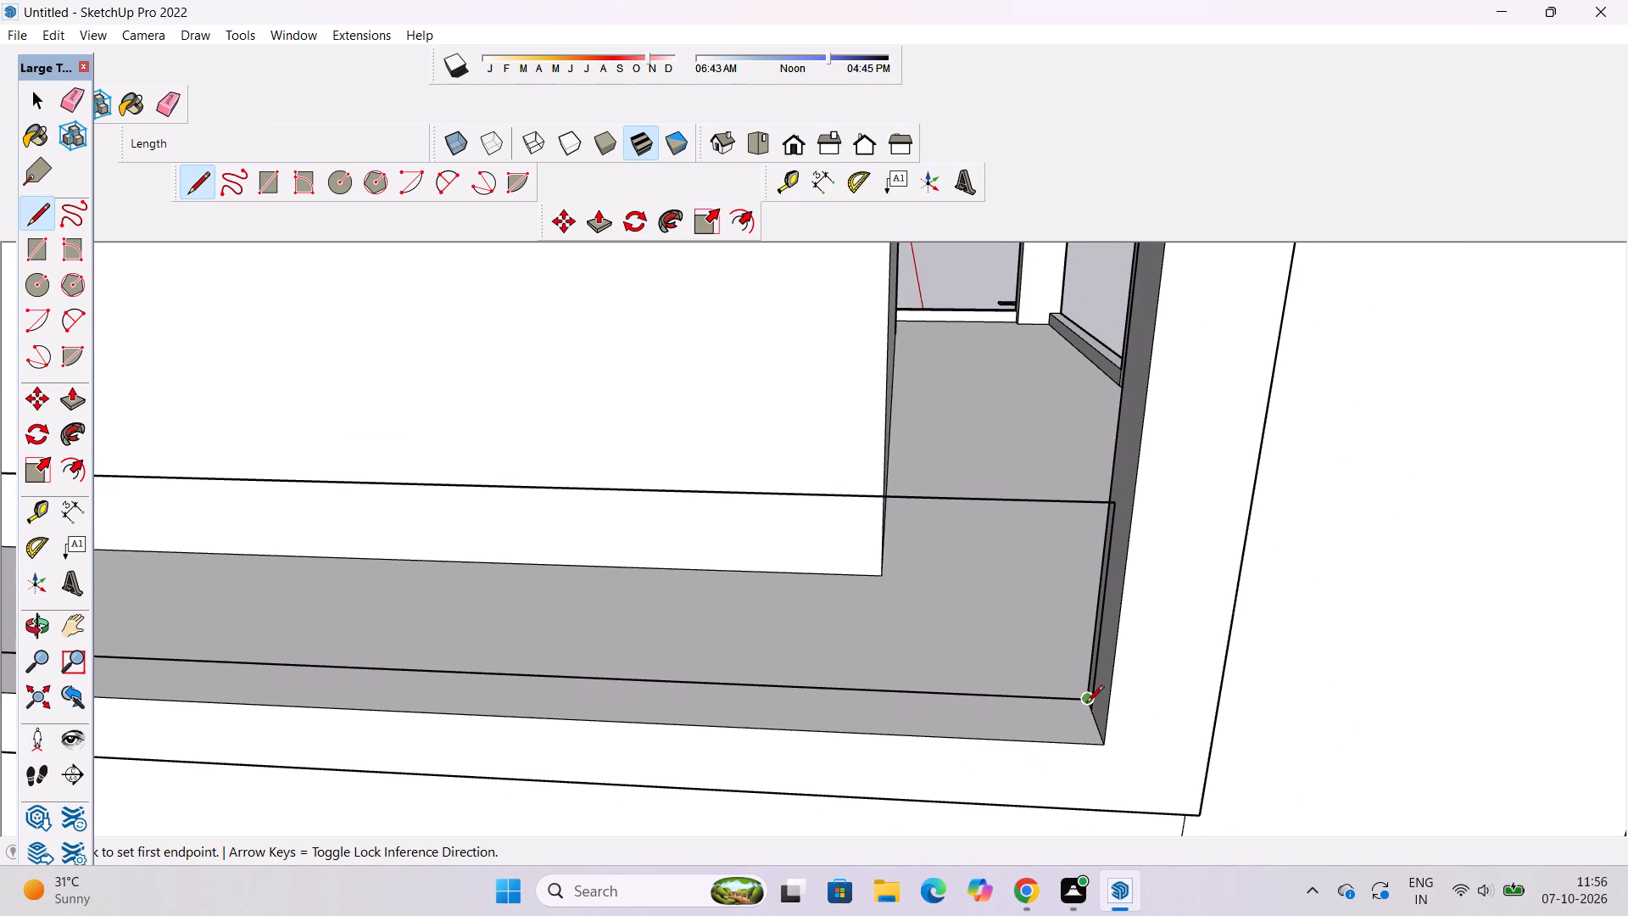
# Close the rectangle into a face with a bottom line along the sill, joining the lower ends of both vertical lines.
pyautogui.scroll(11, 1086, 704)
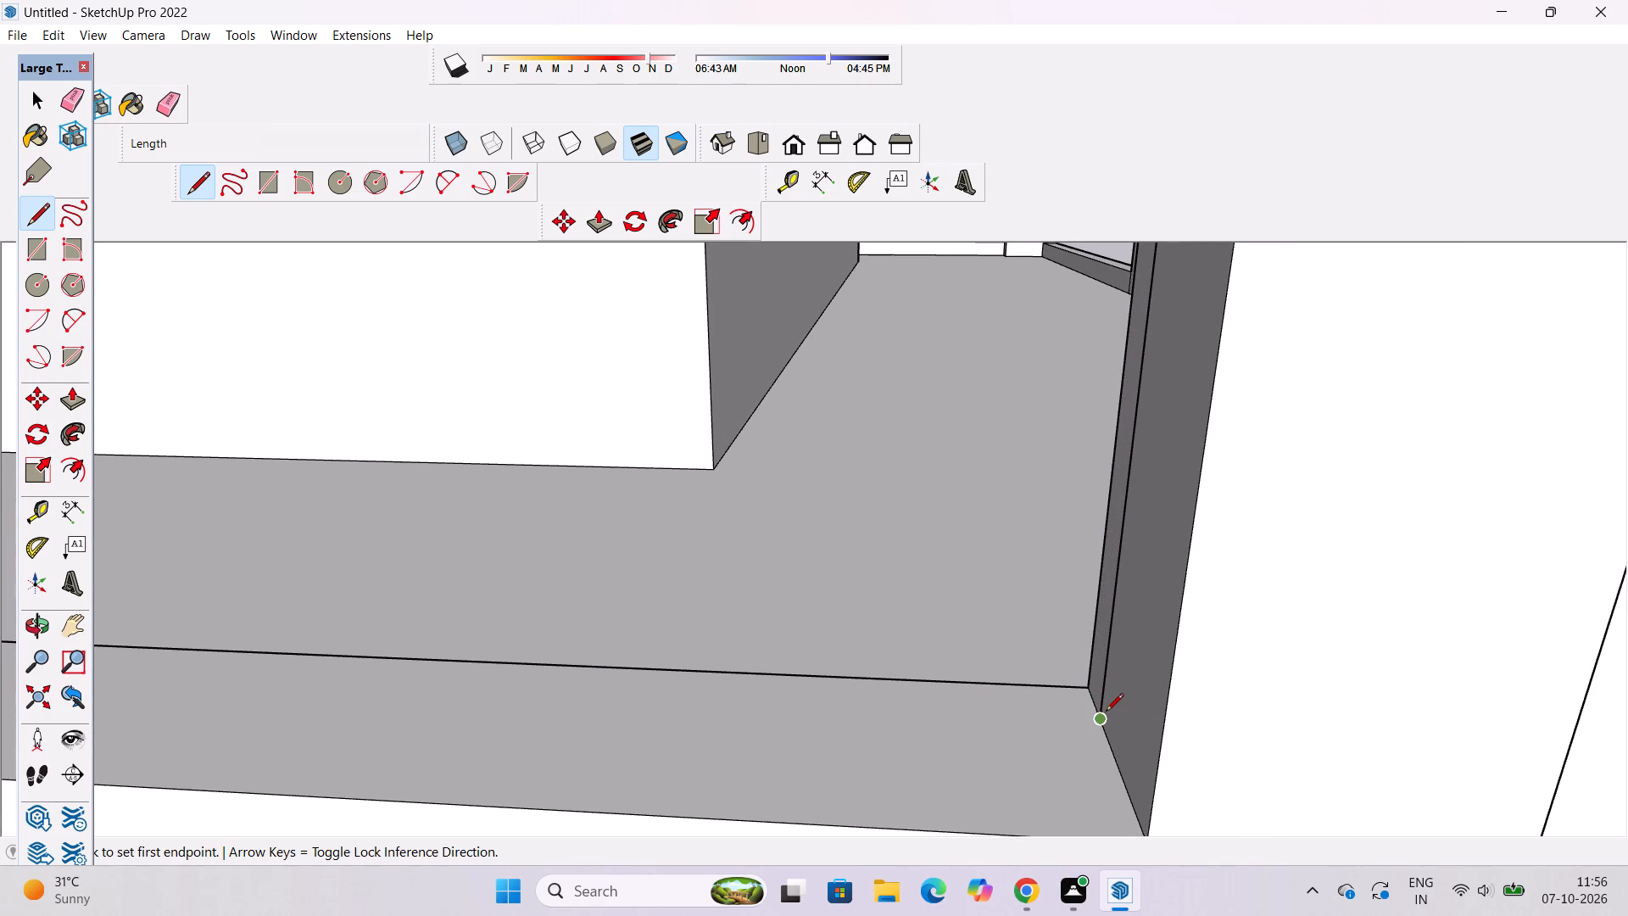
pyautogui.scroll(9, 1100, 688)
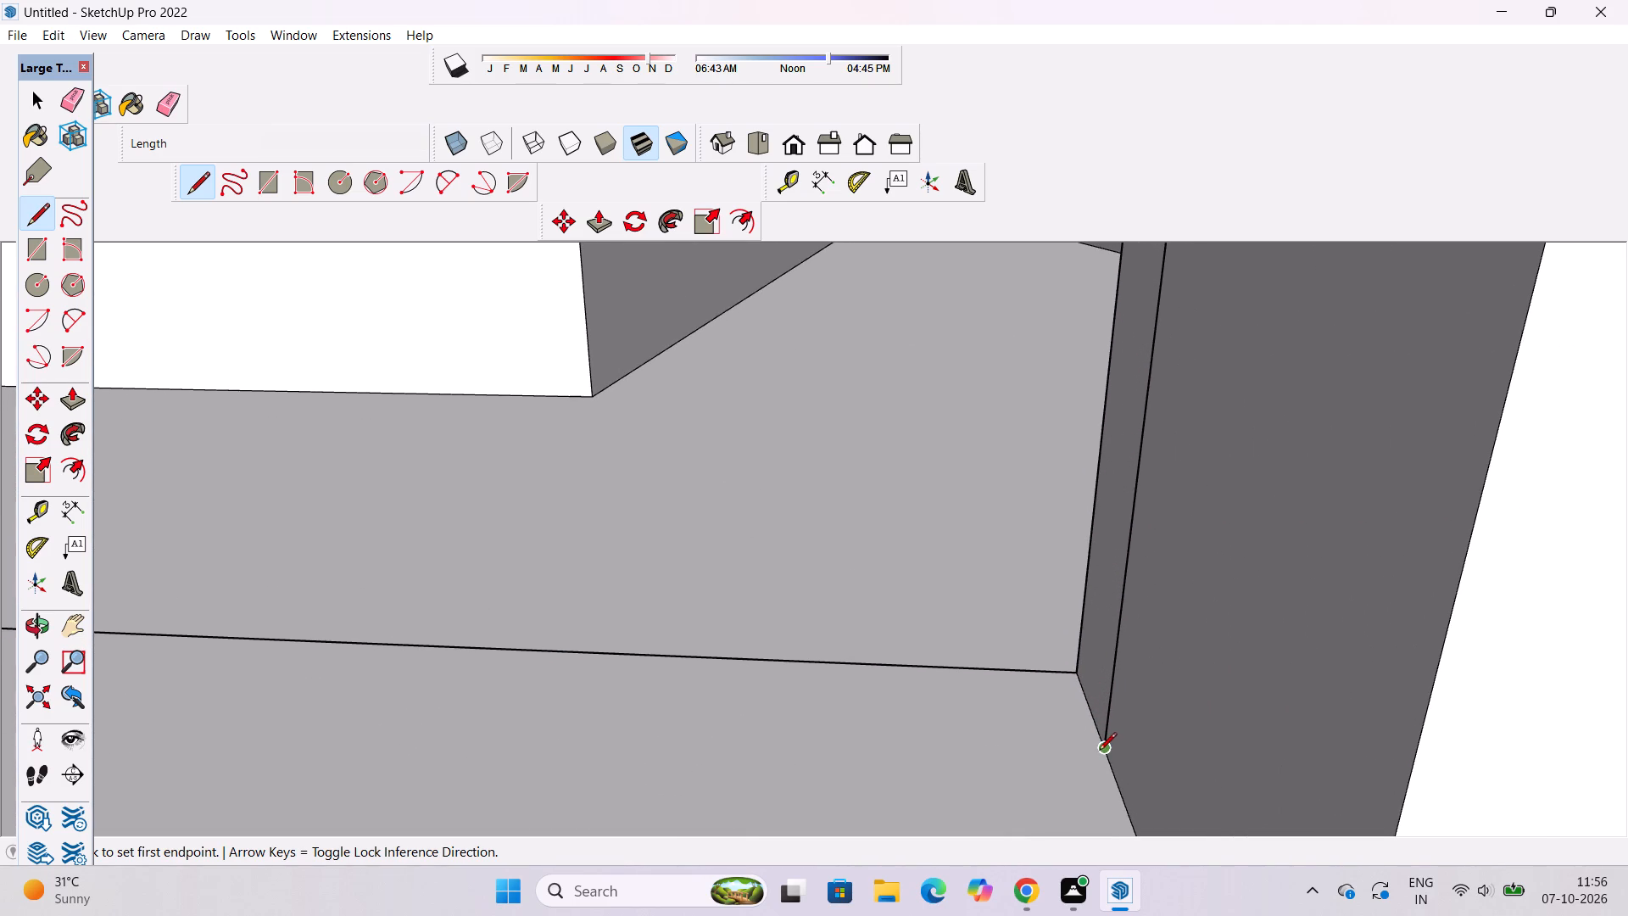
pyautogui.click(1100, 748)
pyautogui.scroll(-20, 1100, 748)
pyautogui.scroll(-2, 1100, 748)
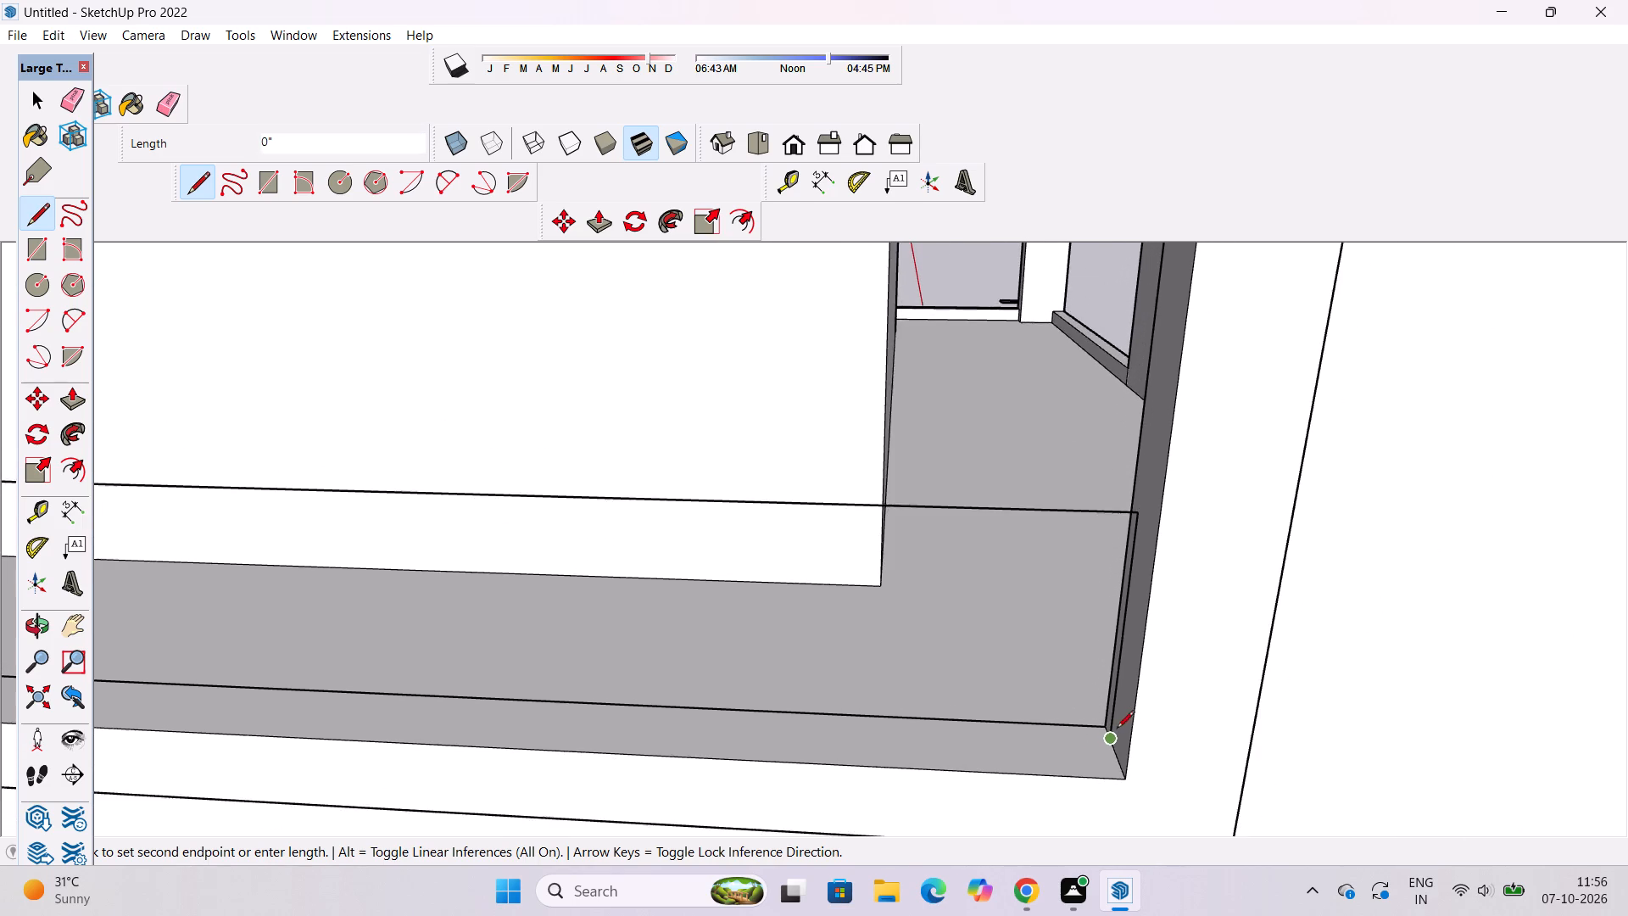
pyautogui.scroll(-11, 1117, 729)
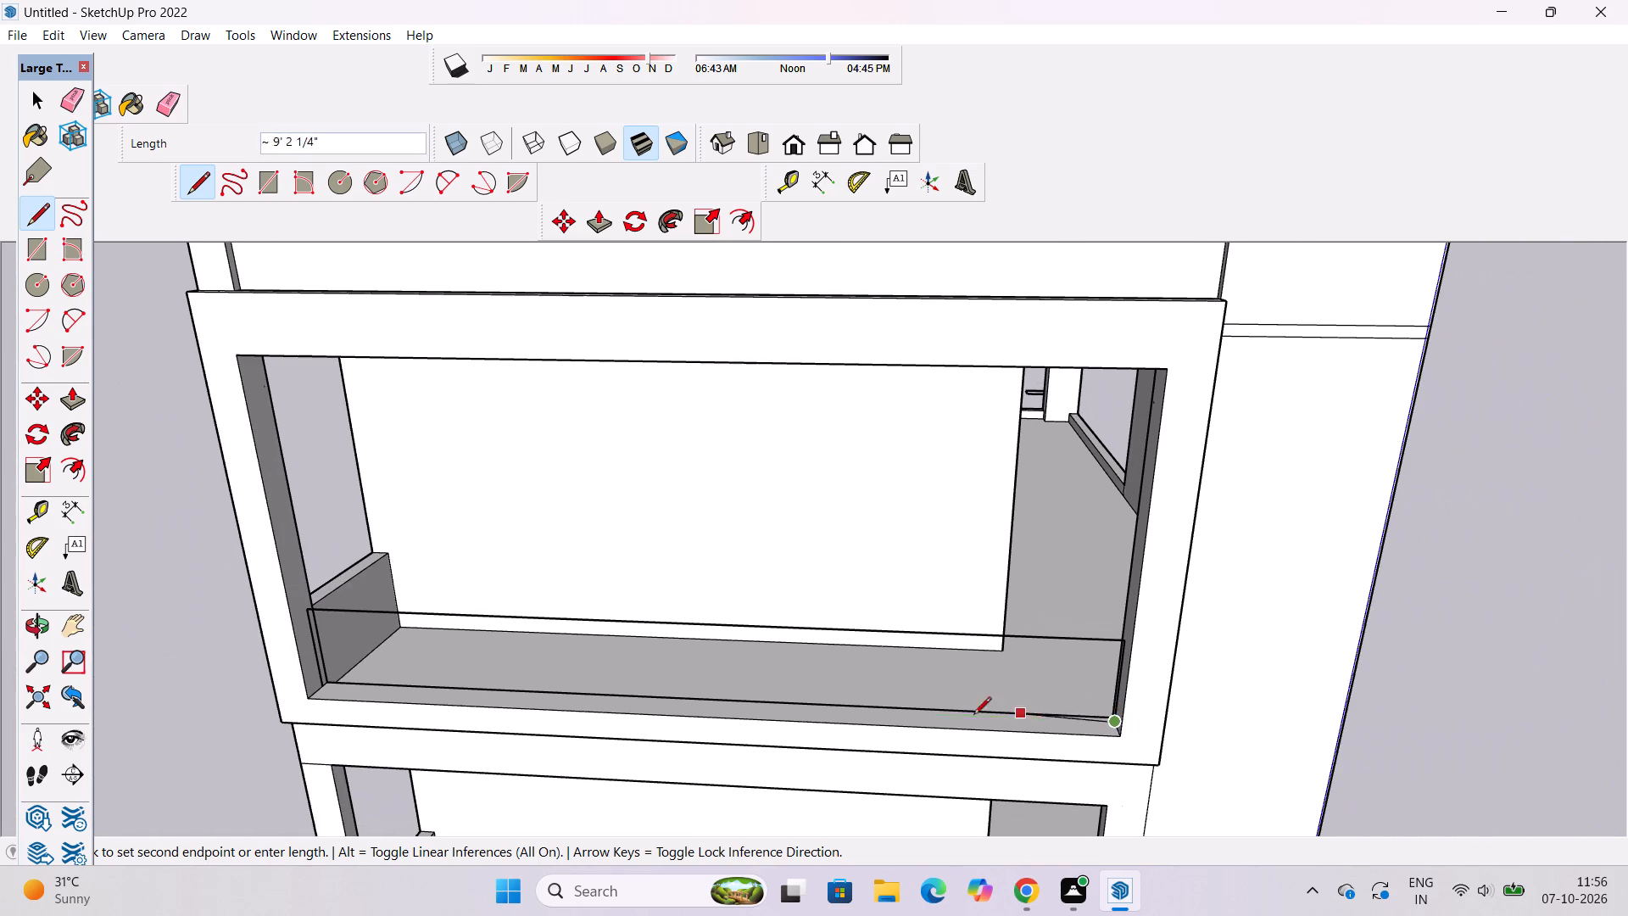
pyautogui.scroll(18, 332, 683)
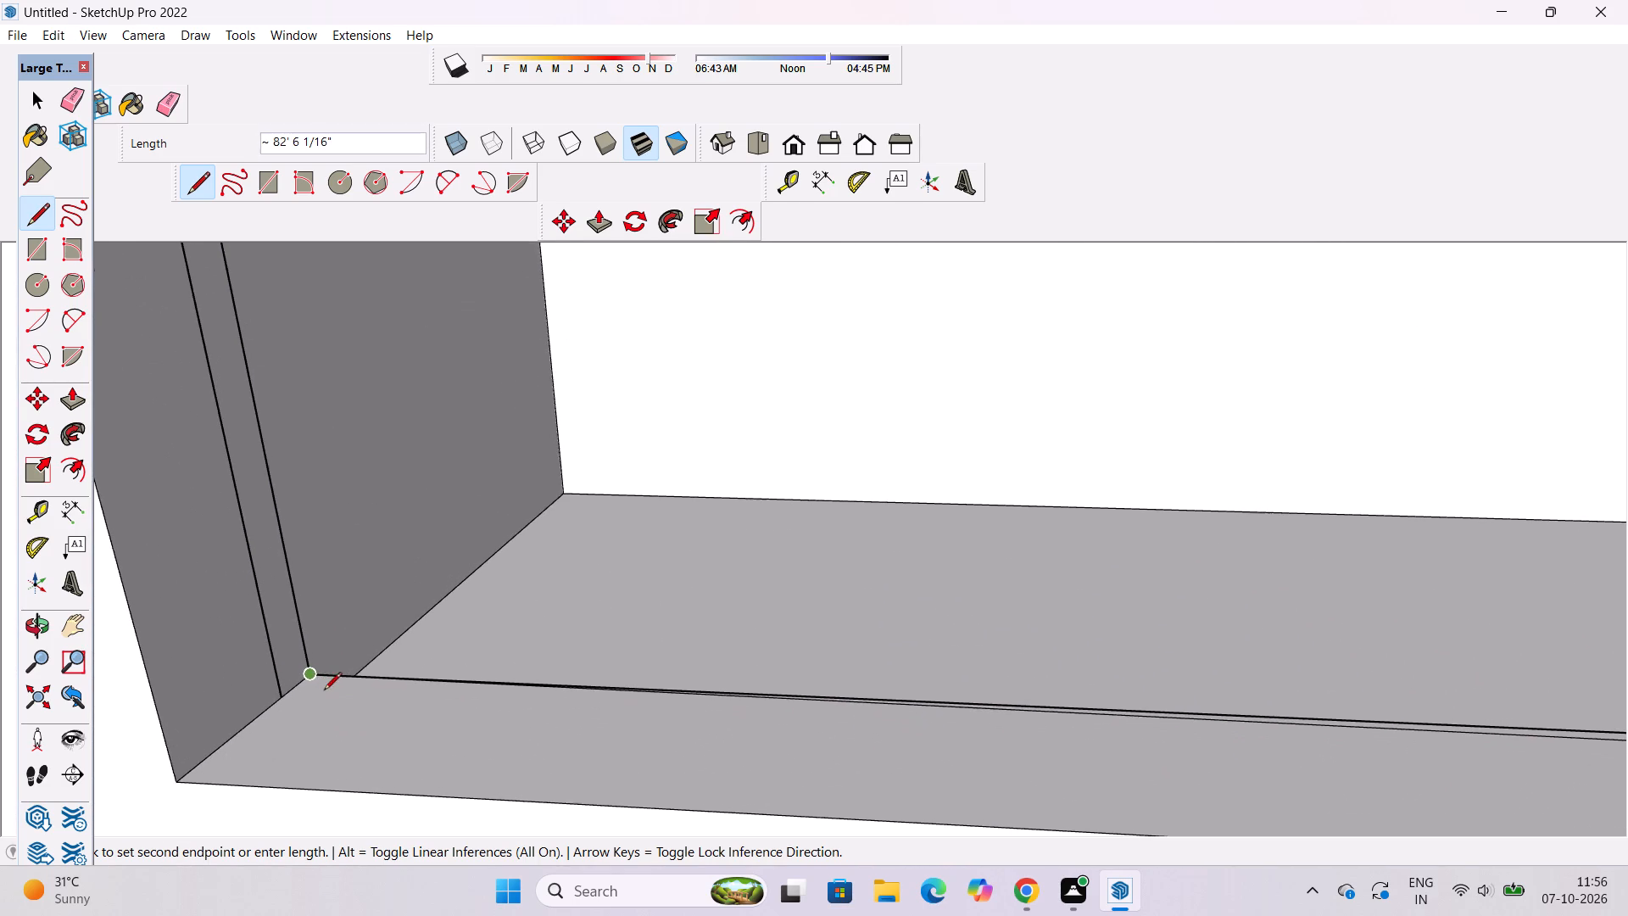
pyautogui.scroll(2, 324, 691)
pyautogui.click(276, 701)
pyautogui.scroll(-10, 222, 746)
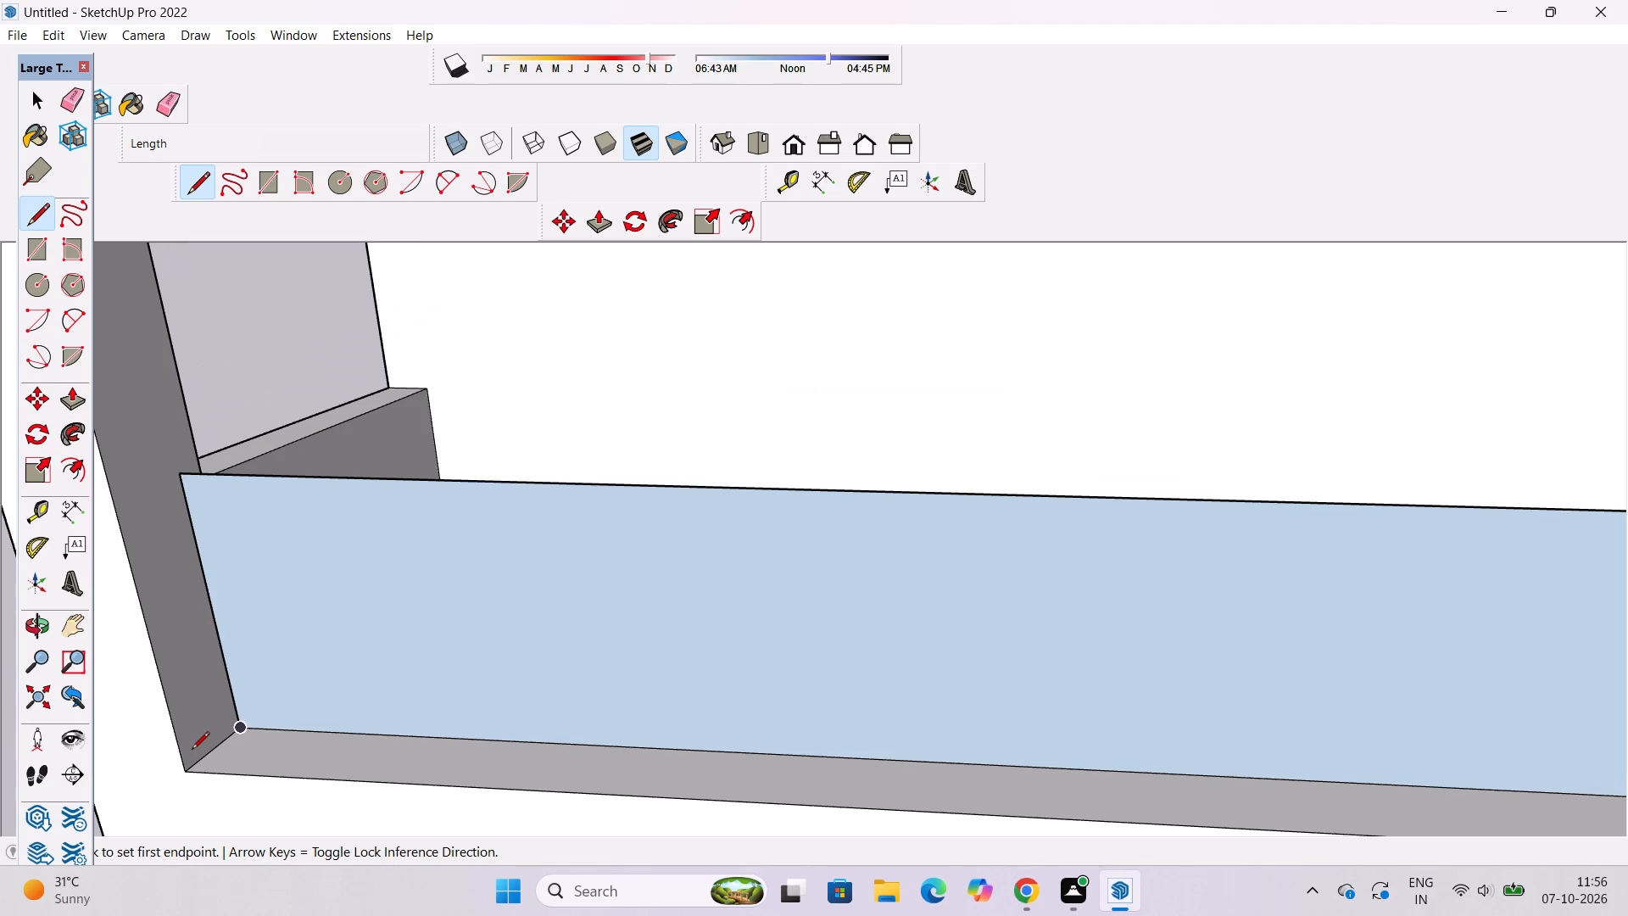
pyautogui.press('space')
# Draw a circle of 6" radius on the jamb face, centred on the new panel's top corner.
pyautogui.write('o')
pyautogui.scroll(-4, 201, 726)
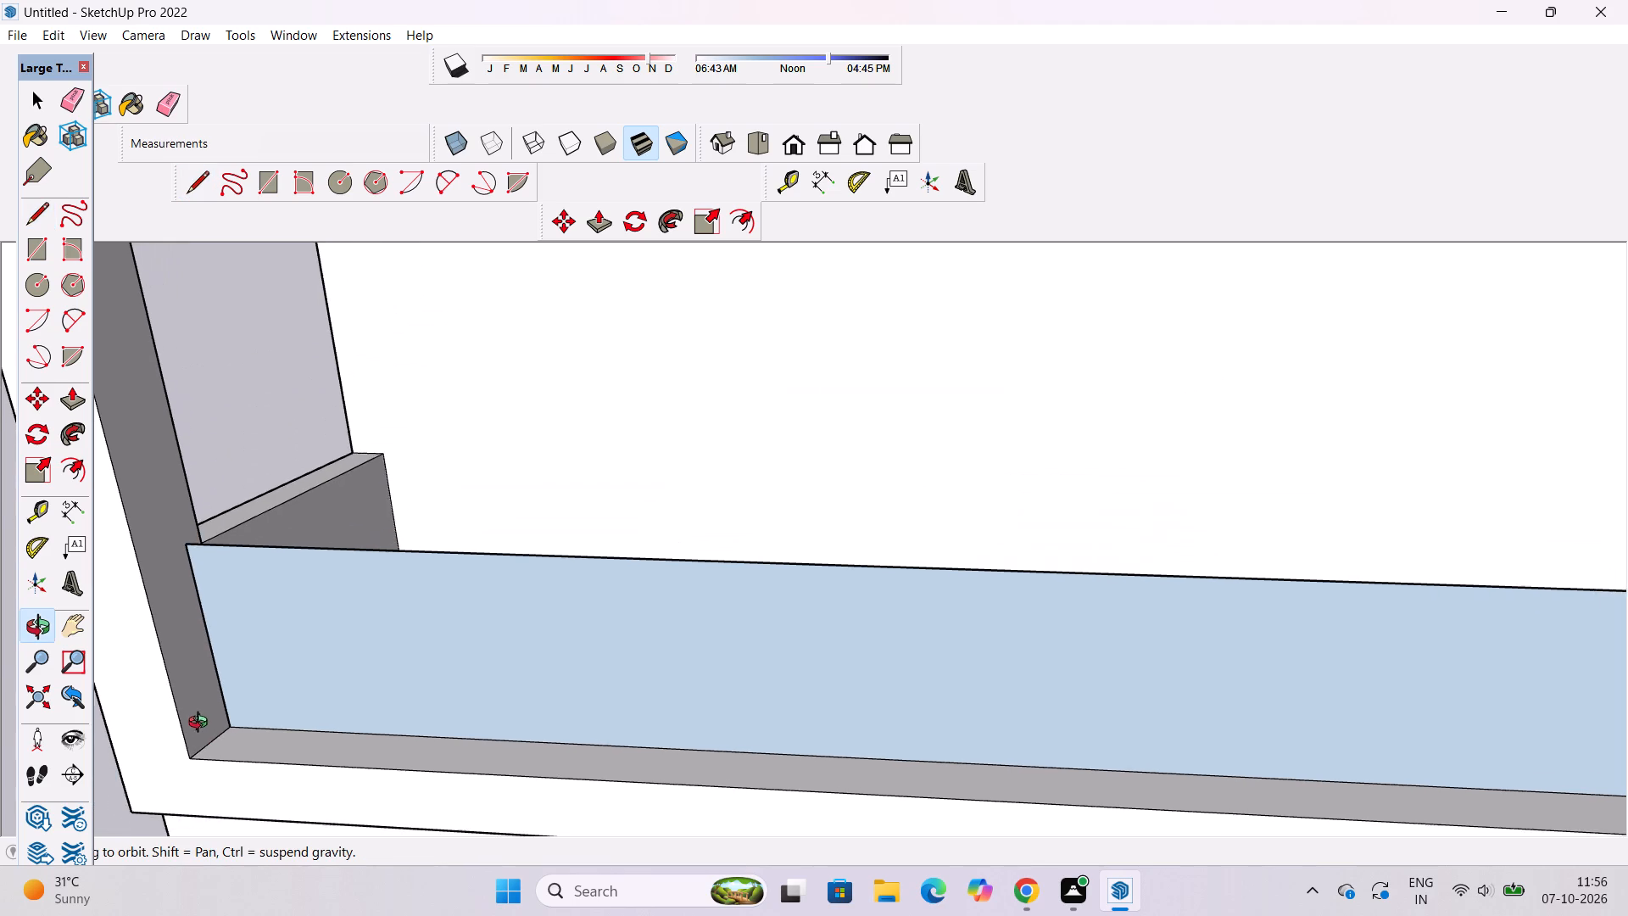
pyautogui.keyDown('shift'); pyautogui.moveTo(270, 686); pyautogui.dragTo(309, 775); pyautogui.keyUp('shift')
pyautogui.scroll(10, 248, 630)
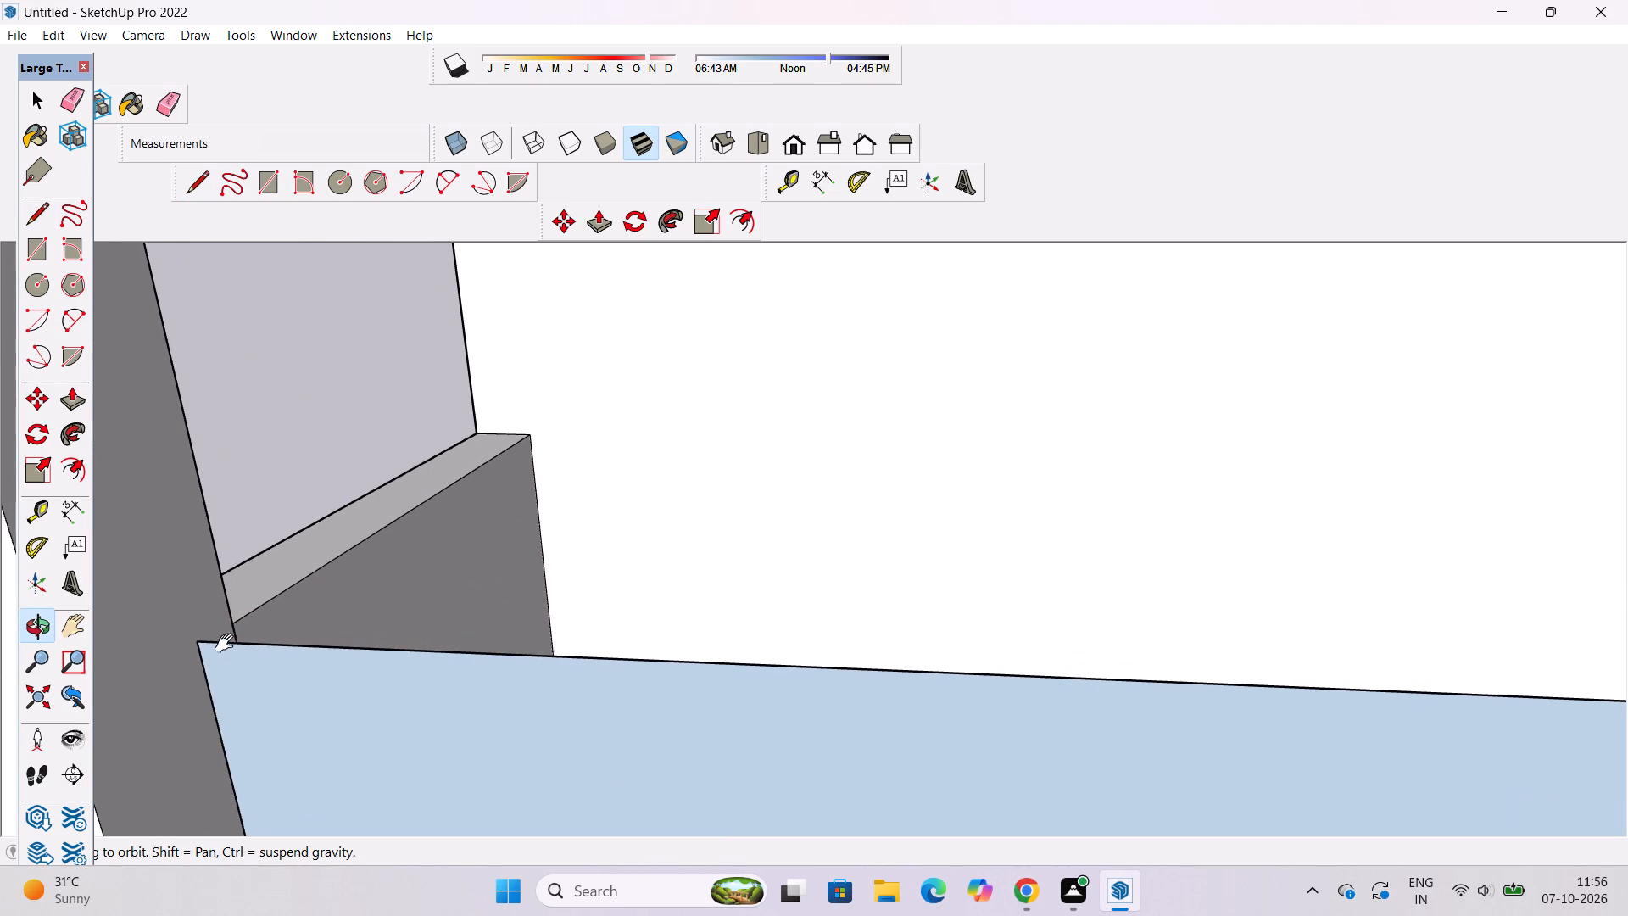
pyautogui.keyDown('shift'); pyautogui.moveTo(217, 651); pyautogui.dragTo(388, 656); pyautogui.keyUp('shift')
pyautogui.keyDown('shift'); pyautogui.scroll(9, 388, 656); pyautogui.keyUp('shift')
pyautogui.keyDown('shift'); pyautogui.moveTo(341, 650); pyautogui.dragTo(371, 662); pyautogui.keyUp('shift')
pyautogui.keyDown('shift'); pyautogui.click(371, 662); pyautogui.keyUp('shift')
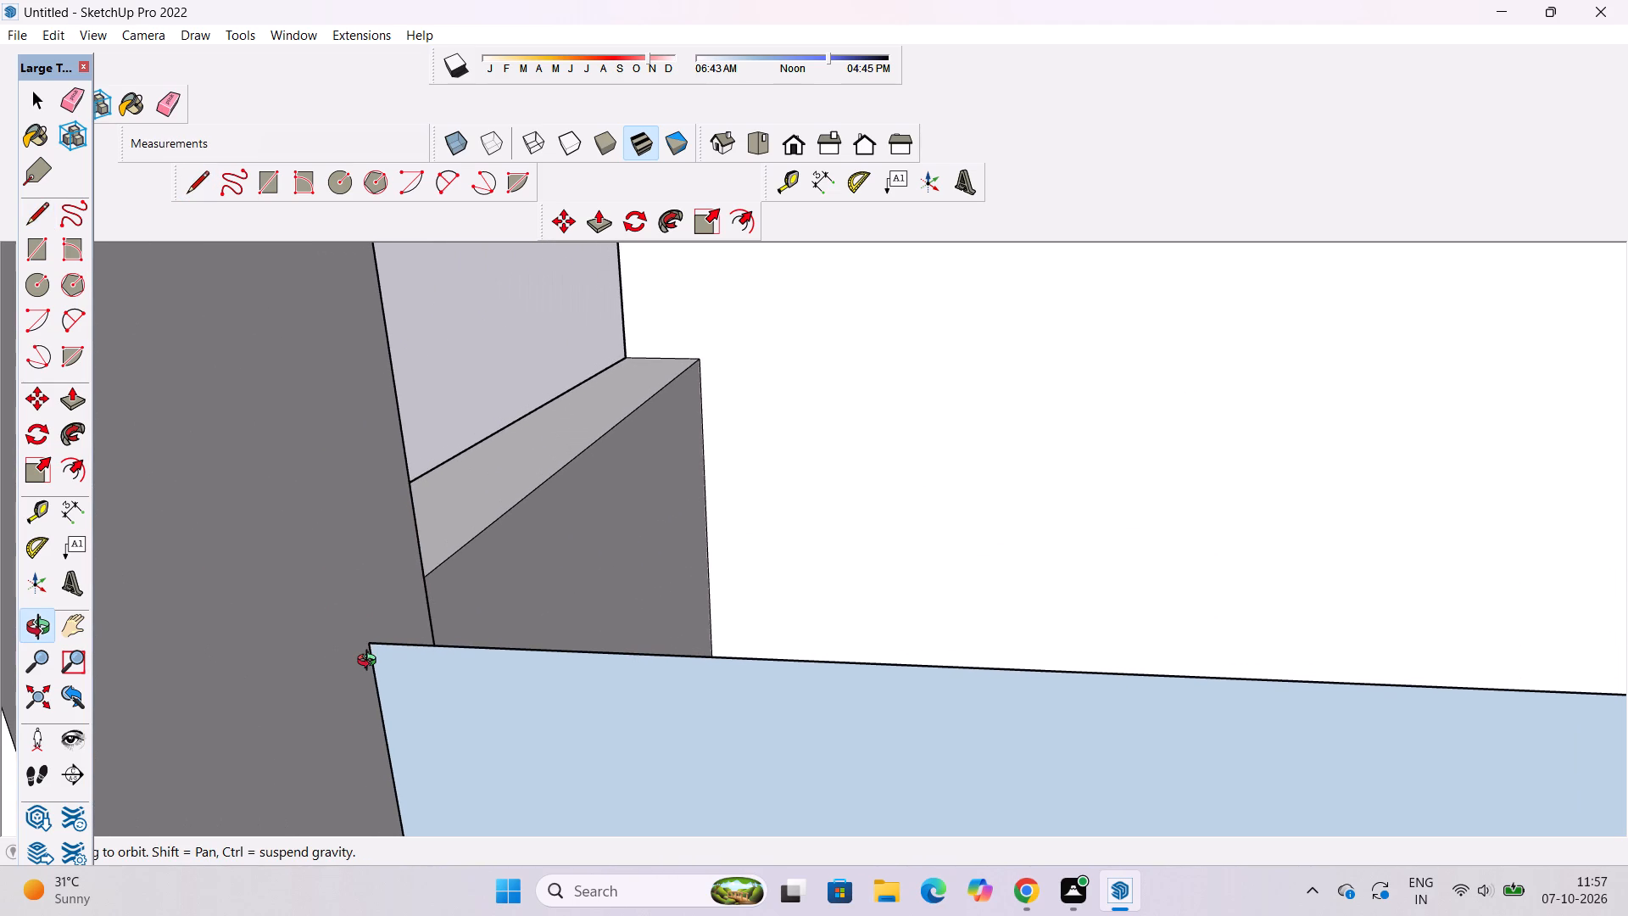
pyautogui.scroll(2, 371, 662)
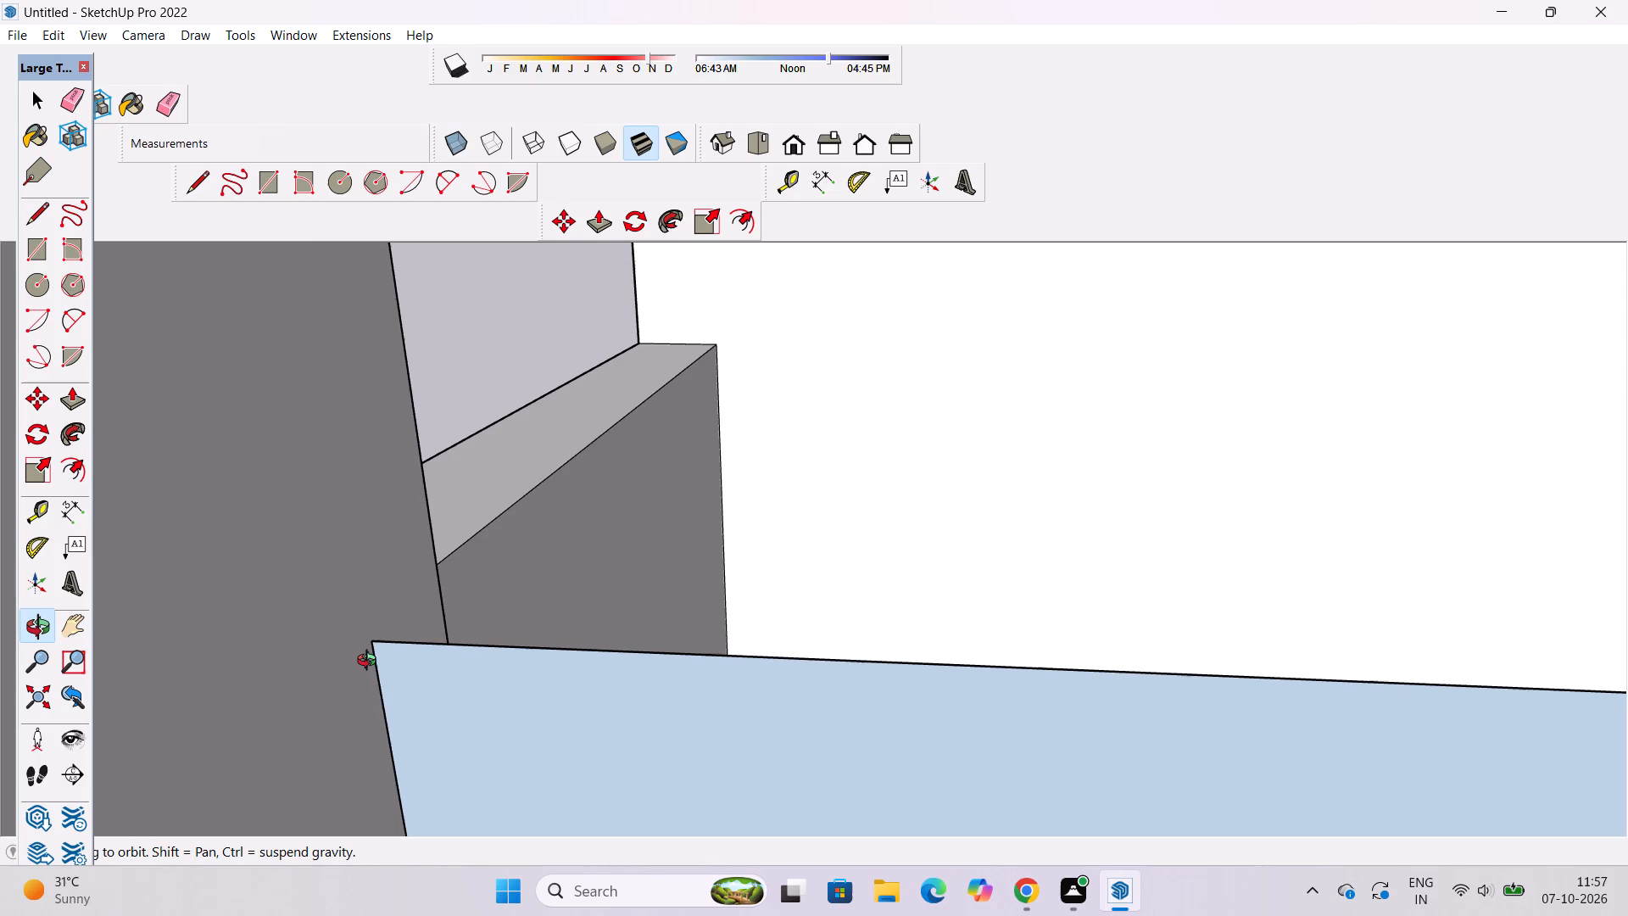
pyautogui.press('c')
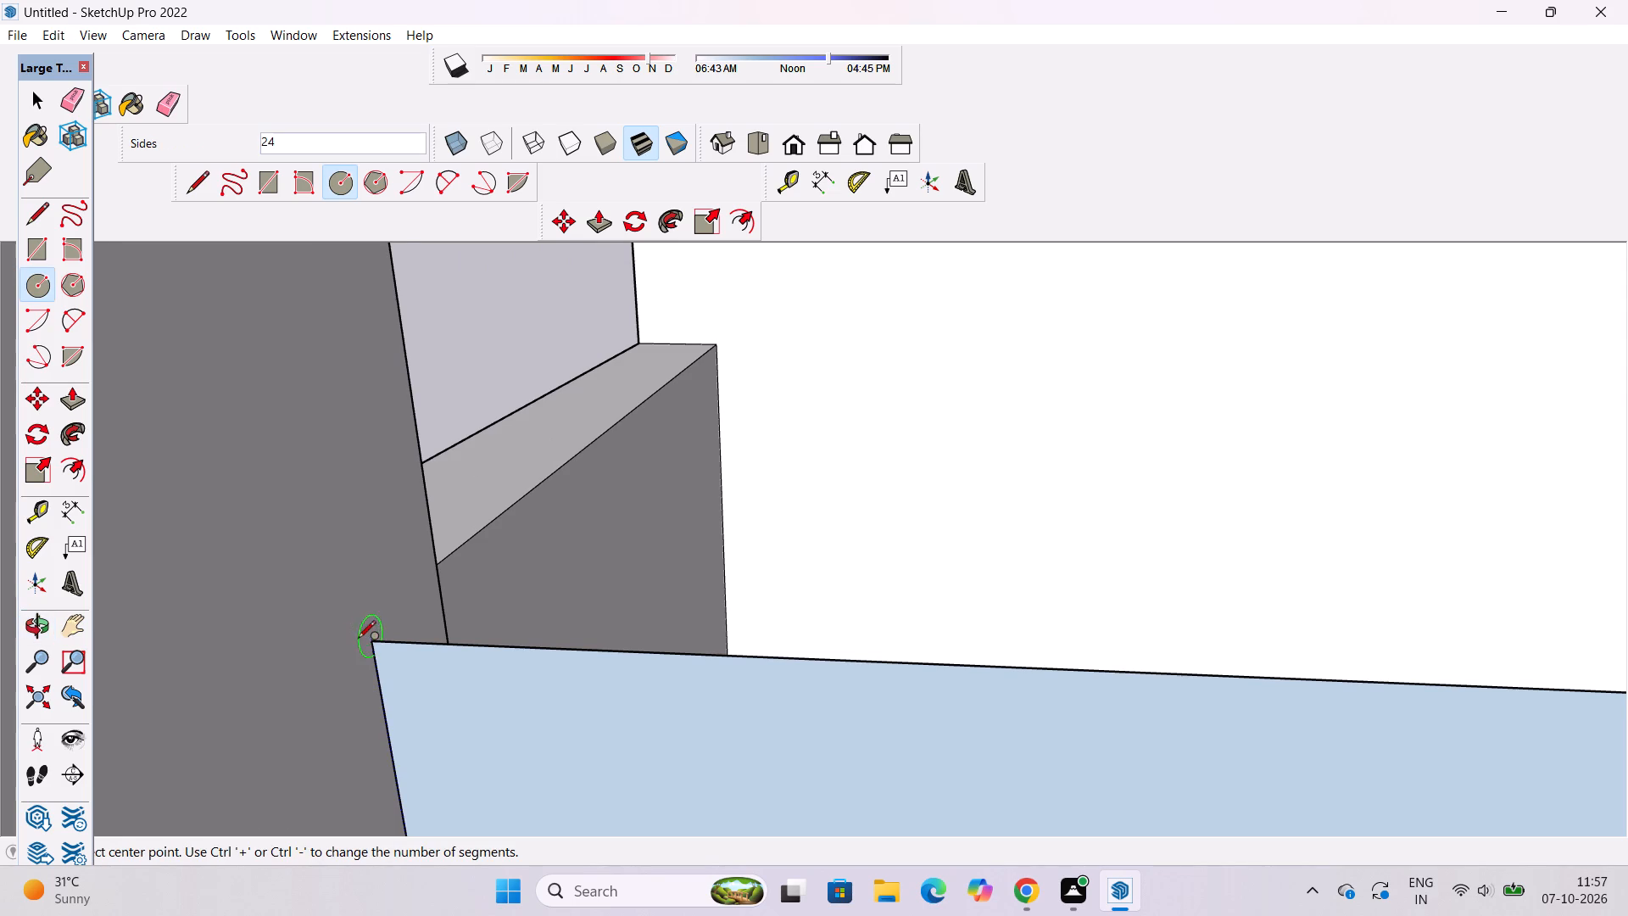
pyautogui.scroll(4, 361, 648)
pyautogui.click(375, 642)
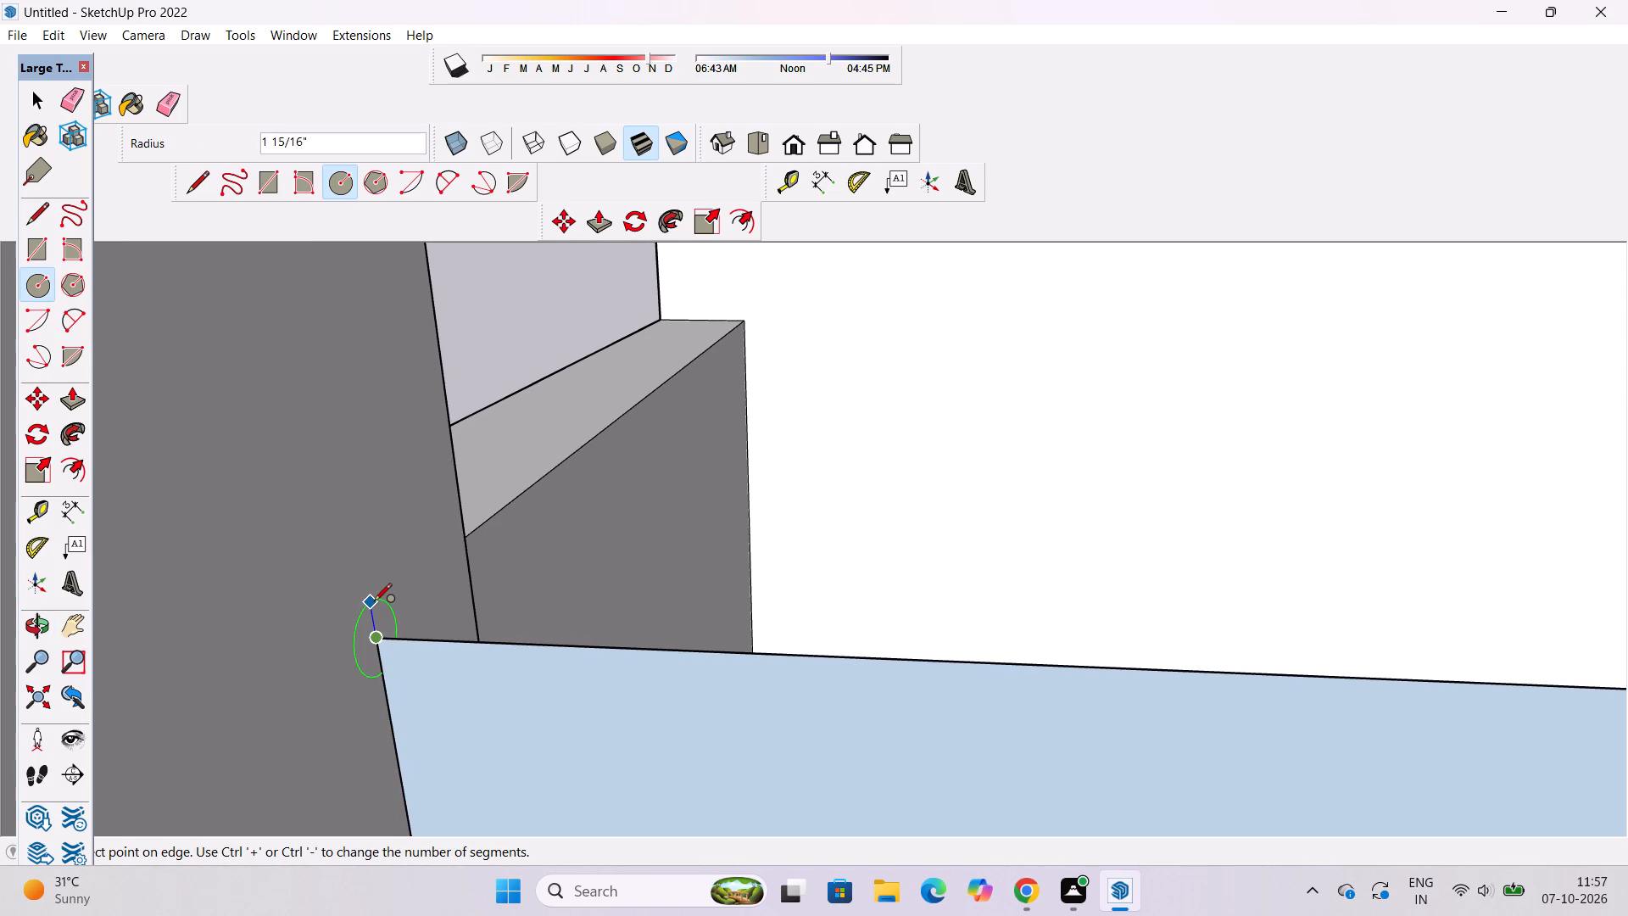
pyautogui.write('6"')
pyautogui.press('Return')
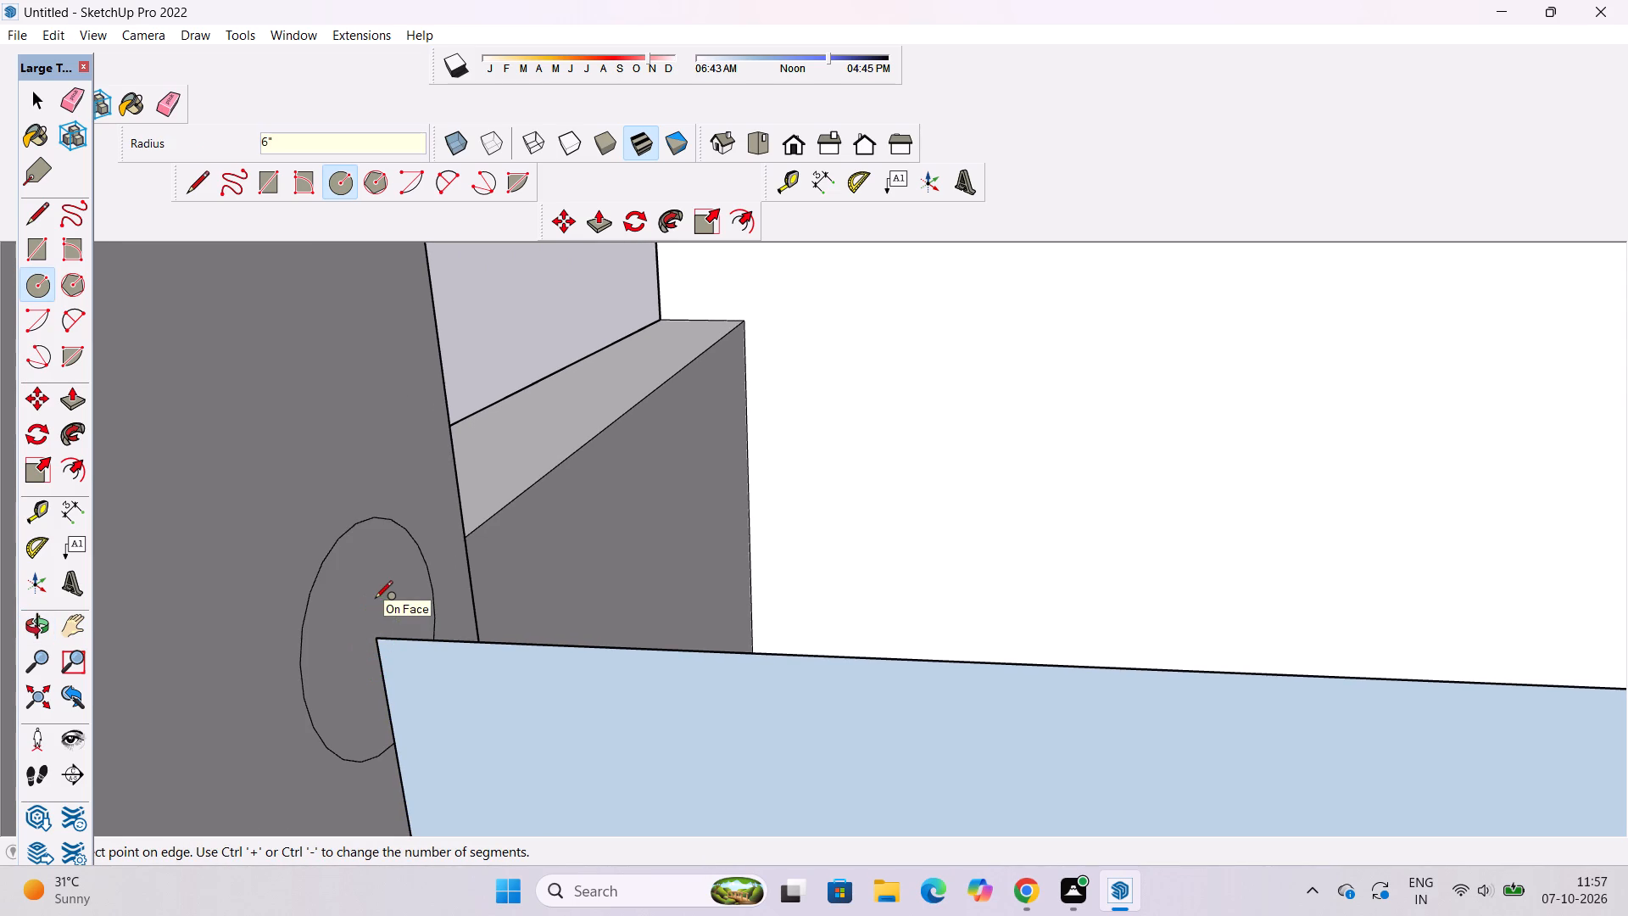
# Undo the 6" circle and redraw it with a 3" radius on the jamb face, centred on the panel's top corner.
pyautogui.hotkey('ctrl', 'z')
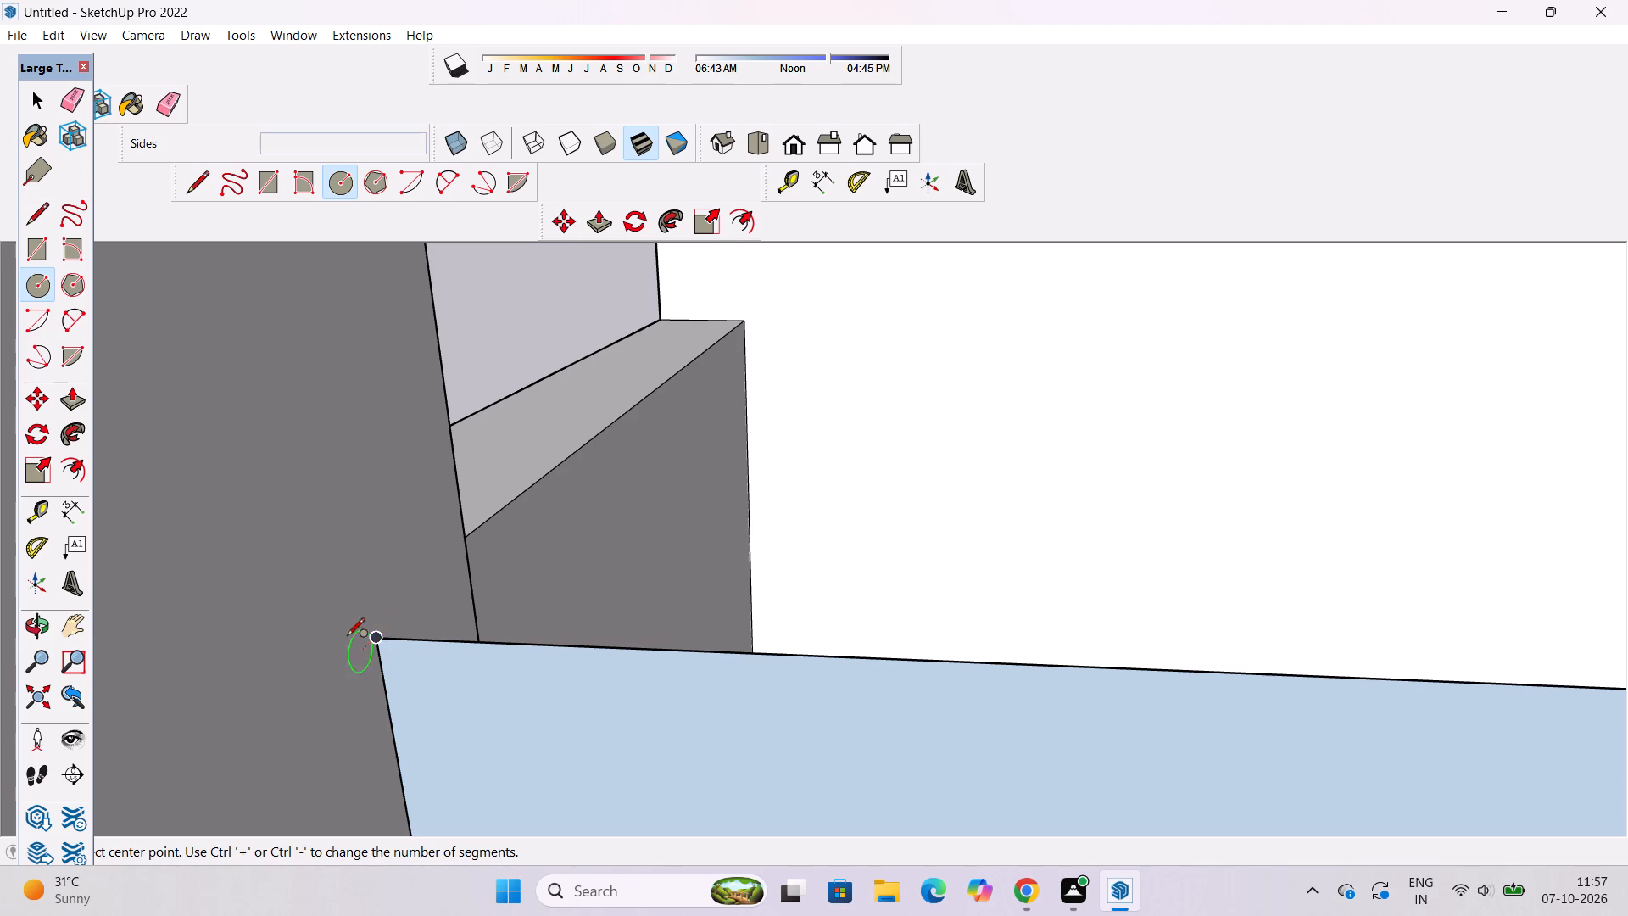
pyautogui.click(376, 640)
pyautogui.write('3"')
pyautogui.press('Return')
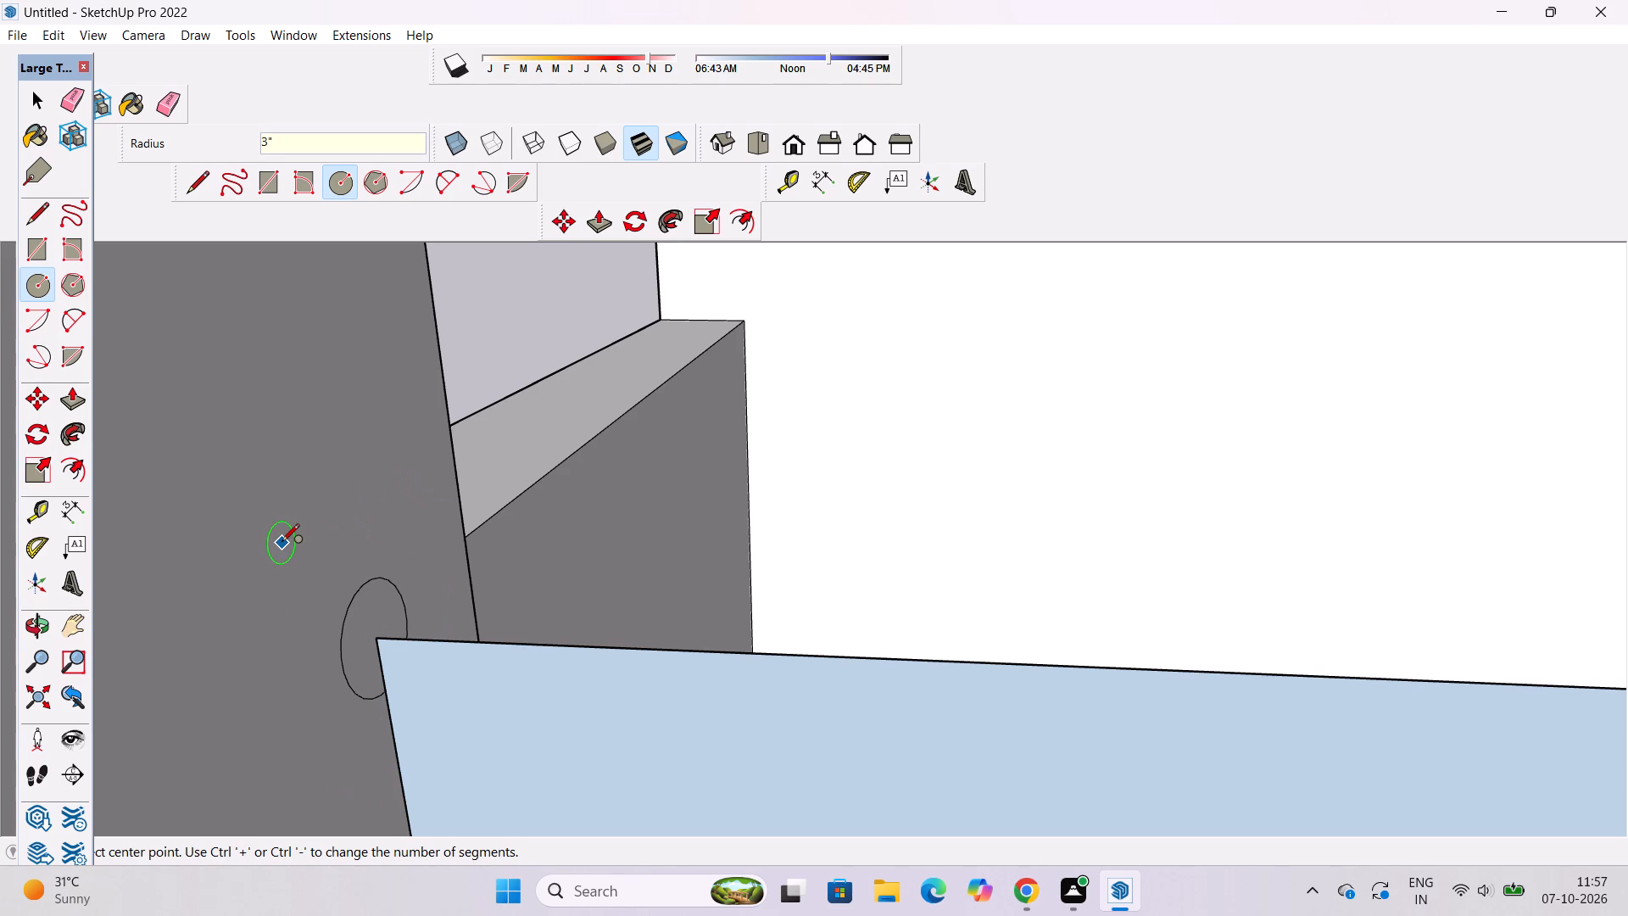
pyautogui.press('space')
# Set the new circle's segment count to 60.
pyautogui.press('b')
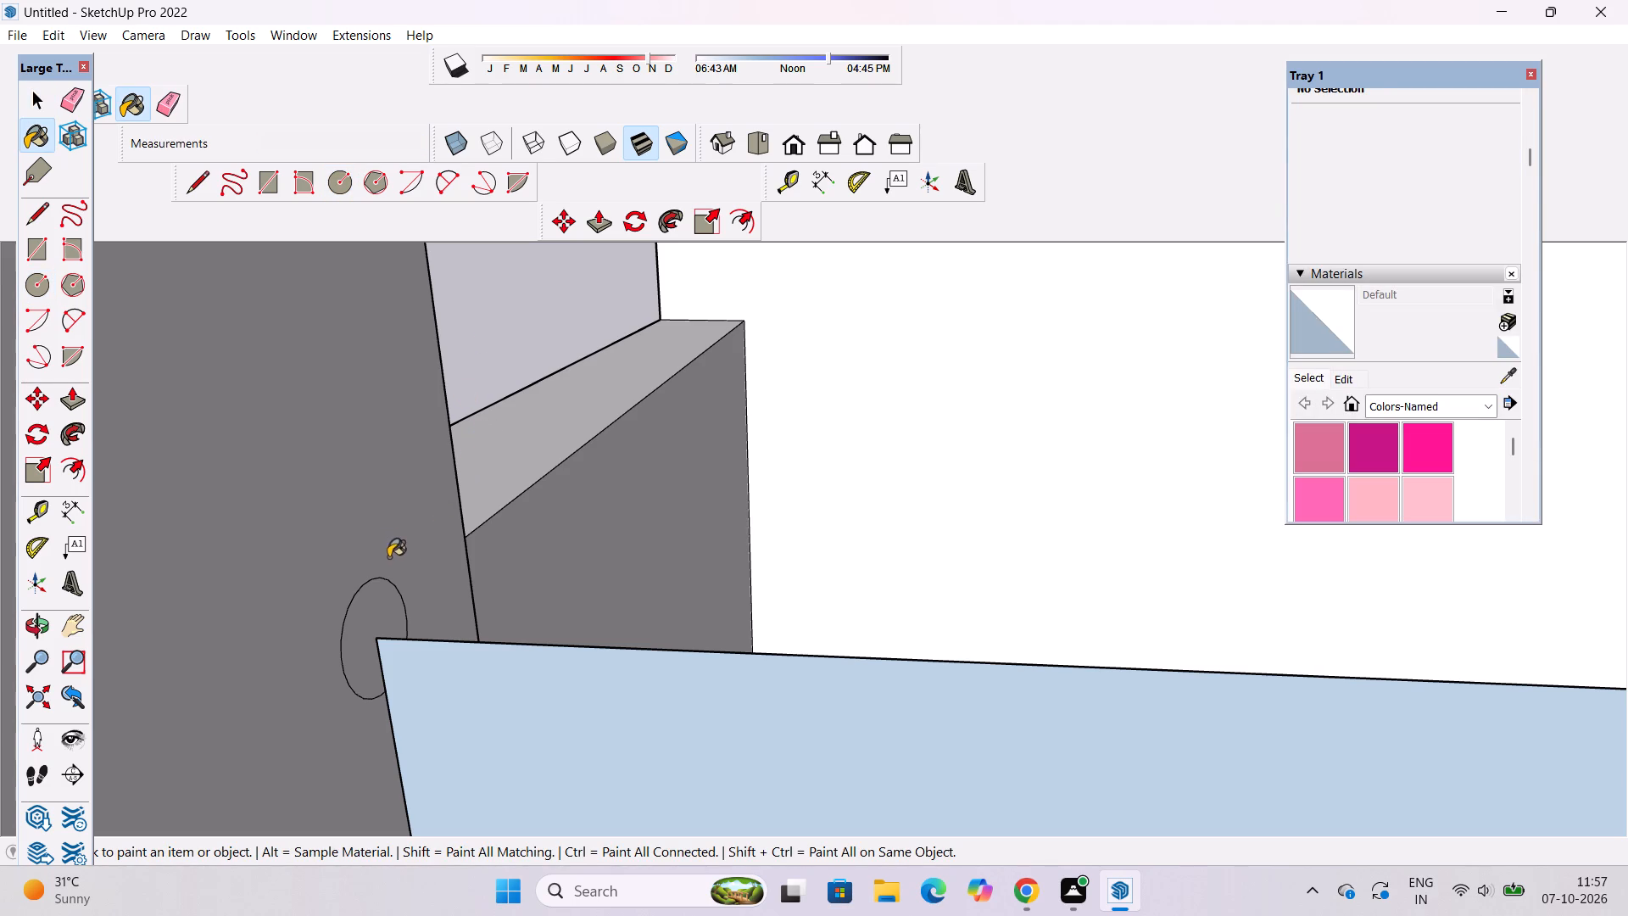
pyautogui.press('space')
pyautogui.click(371, 582)
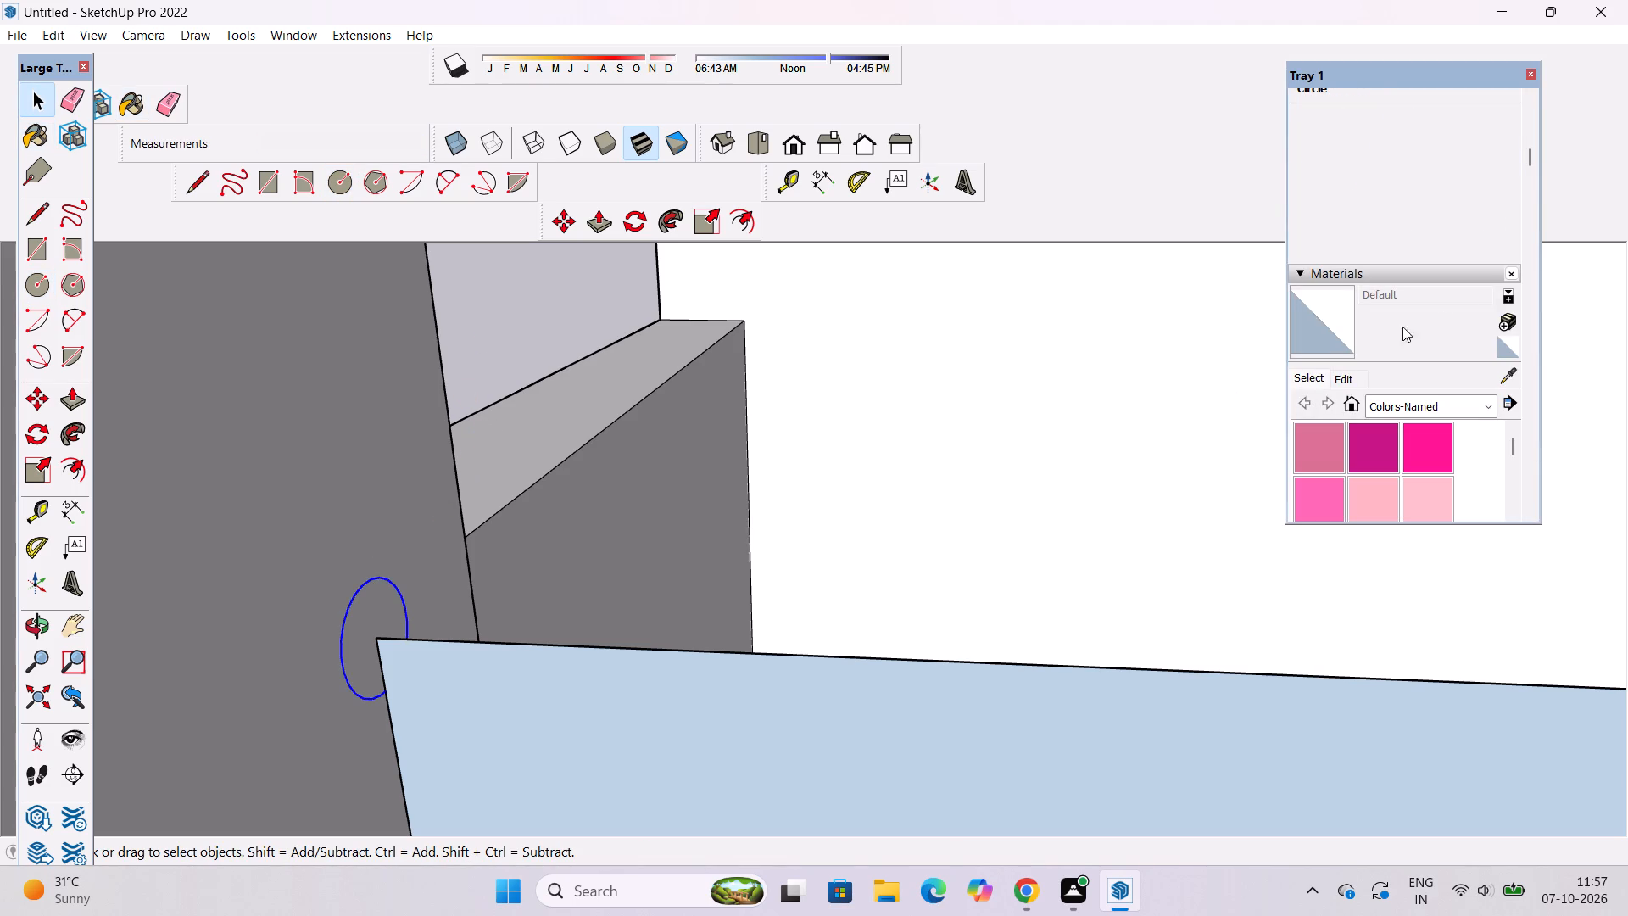
pyautogui.click(1435, 170)
pyautogui.press('BackSpace')
pyautogui.press('BackSpace')
pyautogui.press('BackSpace')
pyautogui.press('BackSpace')
pyautogui.press('BackSpace')
pyautogui.press('BackSpace')
pyautogui.press('BackSpace')
pyautogui.press('BackSpace')
pyautogui.press('BackSpace')
pyautogui.press('BackSpace')
pyautogui.press('BackSpace')
pyautogui.press('BackSpace')
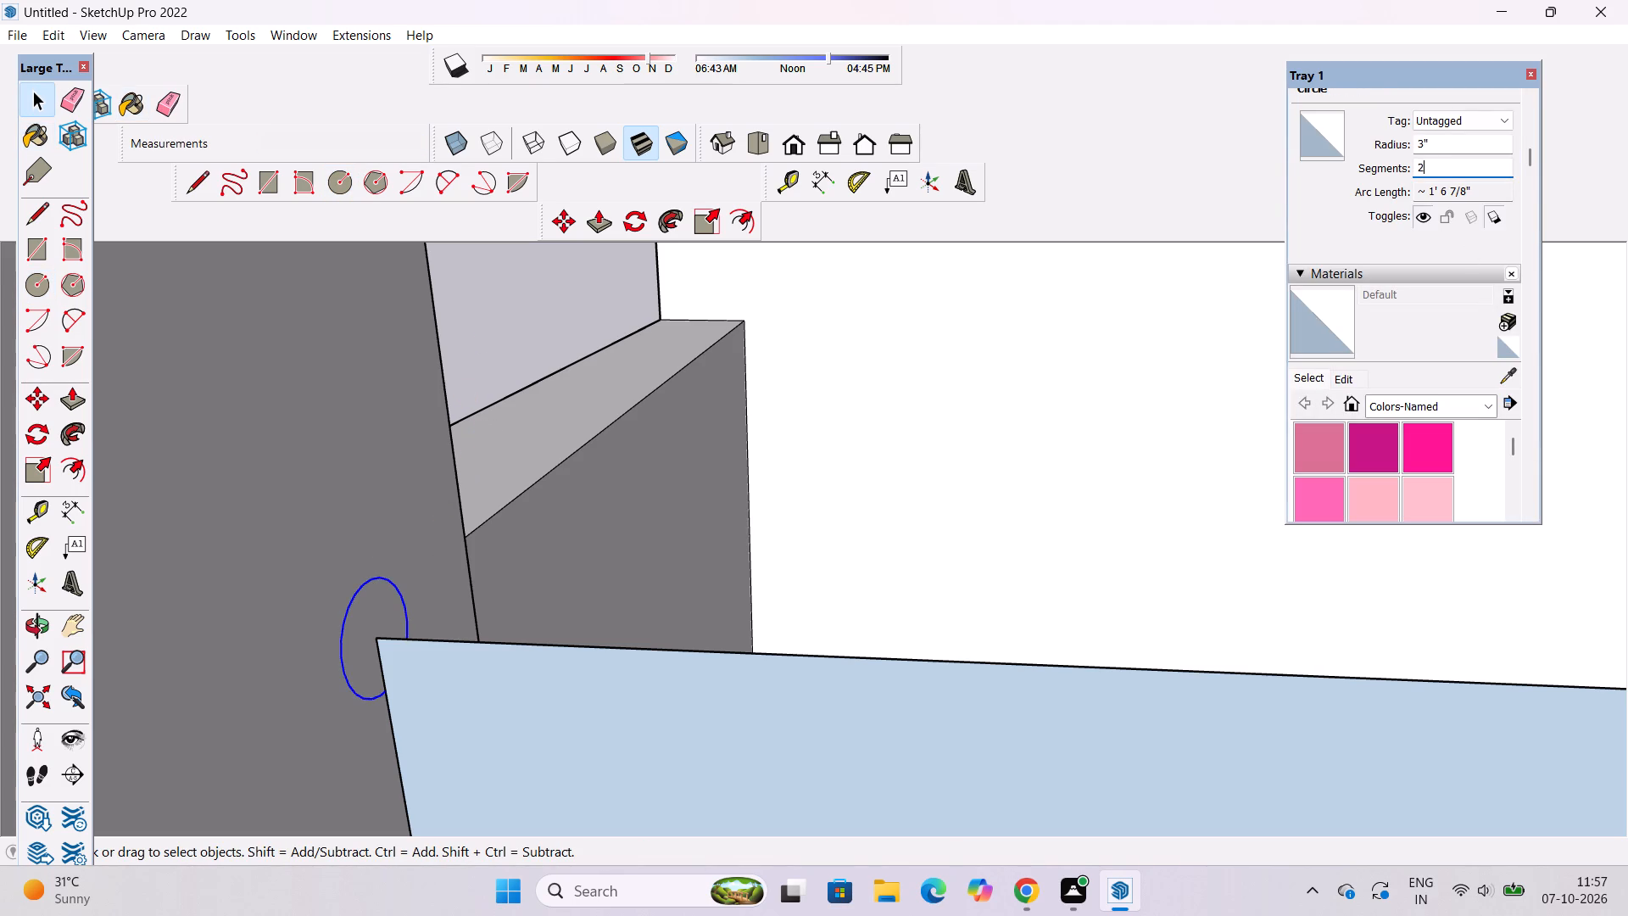
pyautogui.write('60')
pyautogui.press('Return')
pyautogui.click(554, 303)
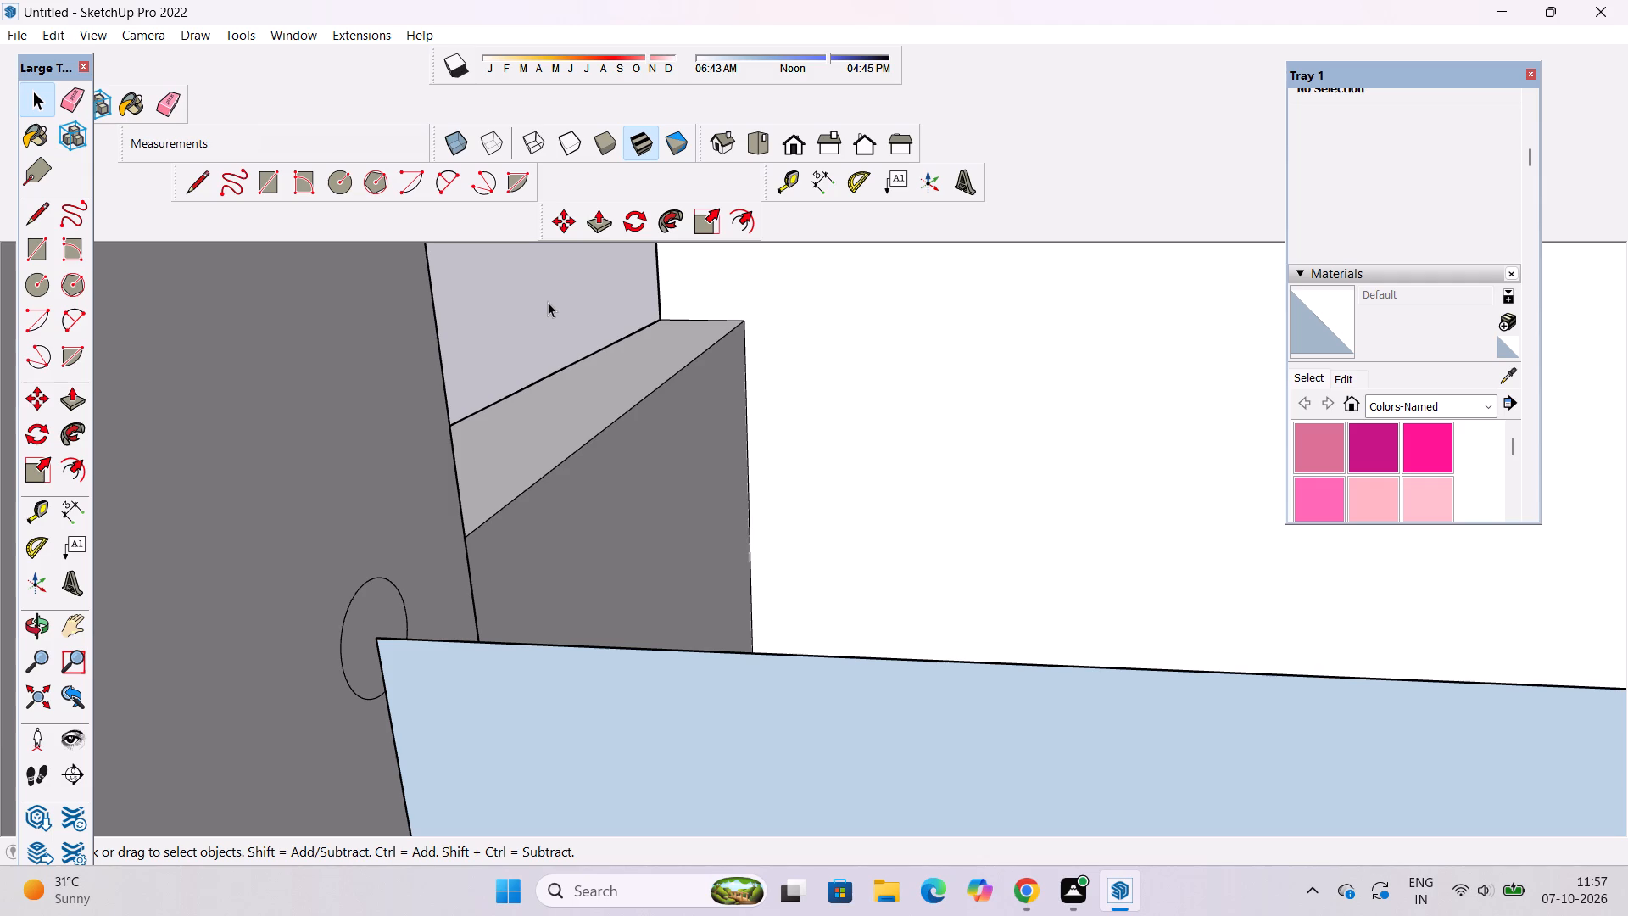
# Examine the panel across the facade opening from both ends, including how it meets the jambs and sill.
pyautogui.press('space')
pyautogui.press('o')
pyautogui.scroll(-3, 805, 294)
pyautogui.keyDown('shift'); pyautogui.moveTo(803, 355); pyautogui.dragTo(697, 482); pyautogui.keyUp('shift')
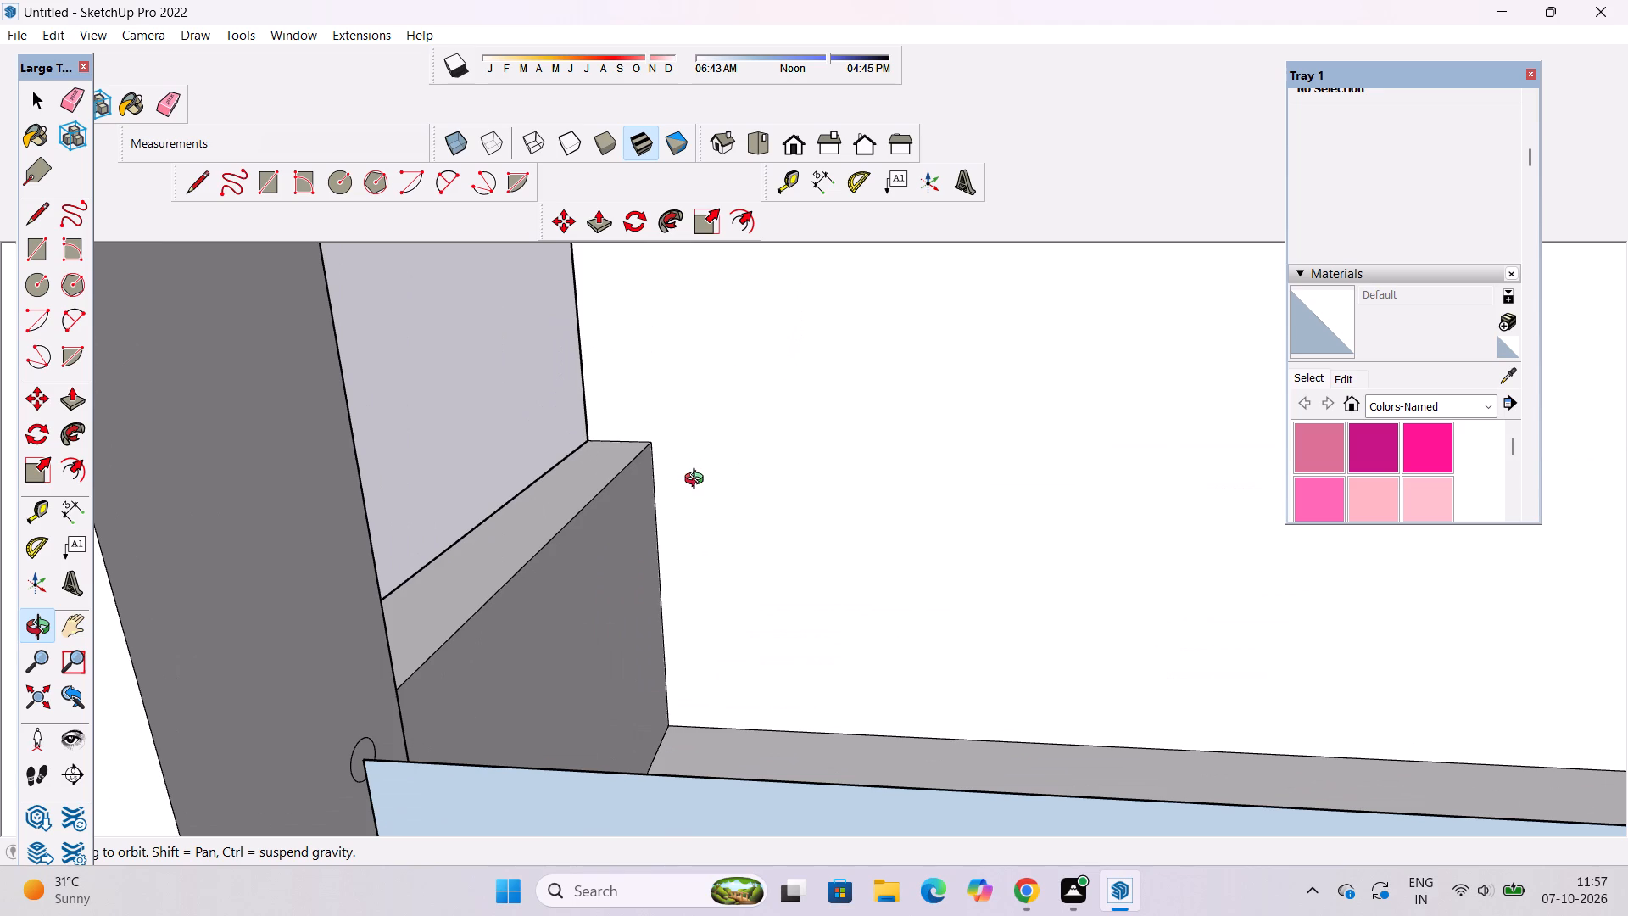
pyautogui.keyDown('shift'); pyautogui.moveTo(699, 480); pyautogui.dragTo(693, 491); pyautogui.keyUp('shift')
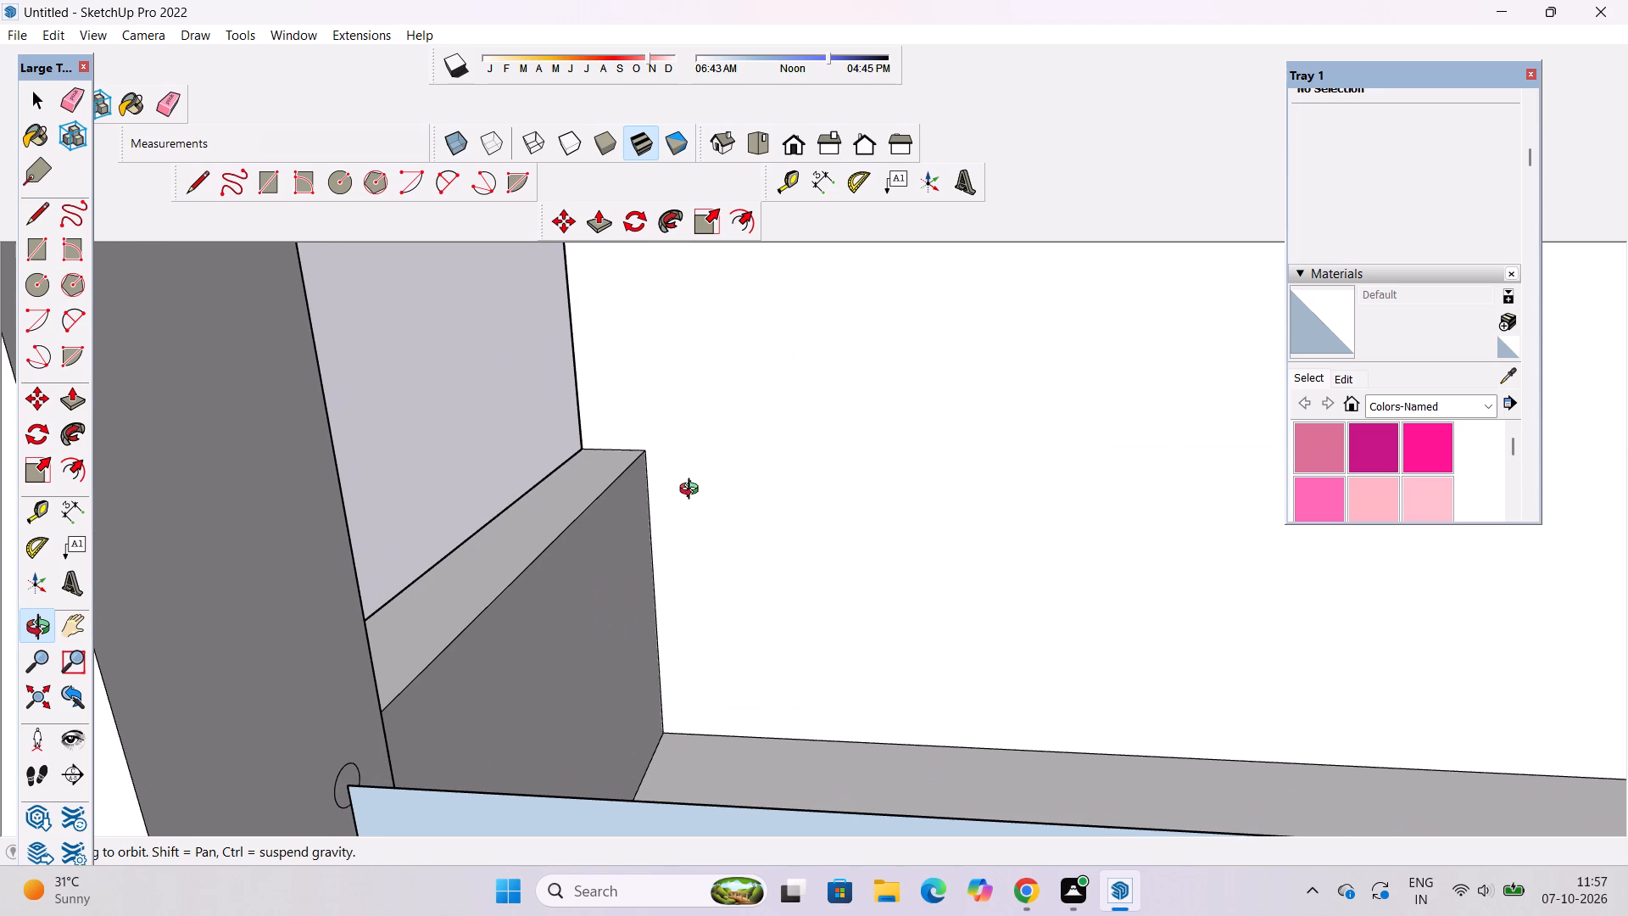
pyautogui.keyDown('shift'); pyautogui.moveTo(693, 490); pyautogui.dragTo(689, 510); pyautogui.keyUp('shift')
pyautogui.scroll(-3, 698, 524)
pyautogui.keyDown('shift'); pyautogui.moveTo(731, 496); pyautogui.dragTo(637, 530); pyautogui.keyUp('shift')
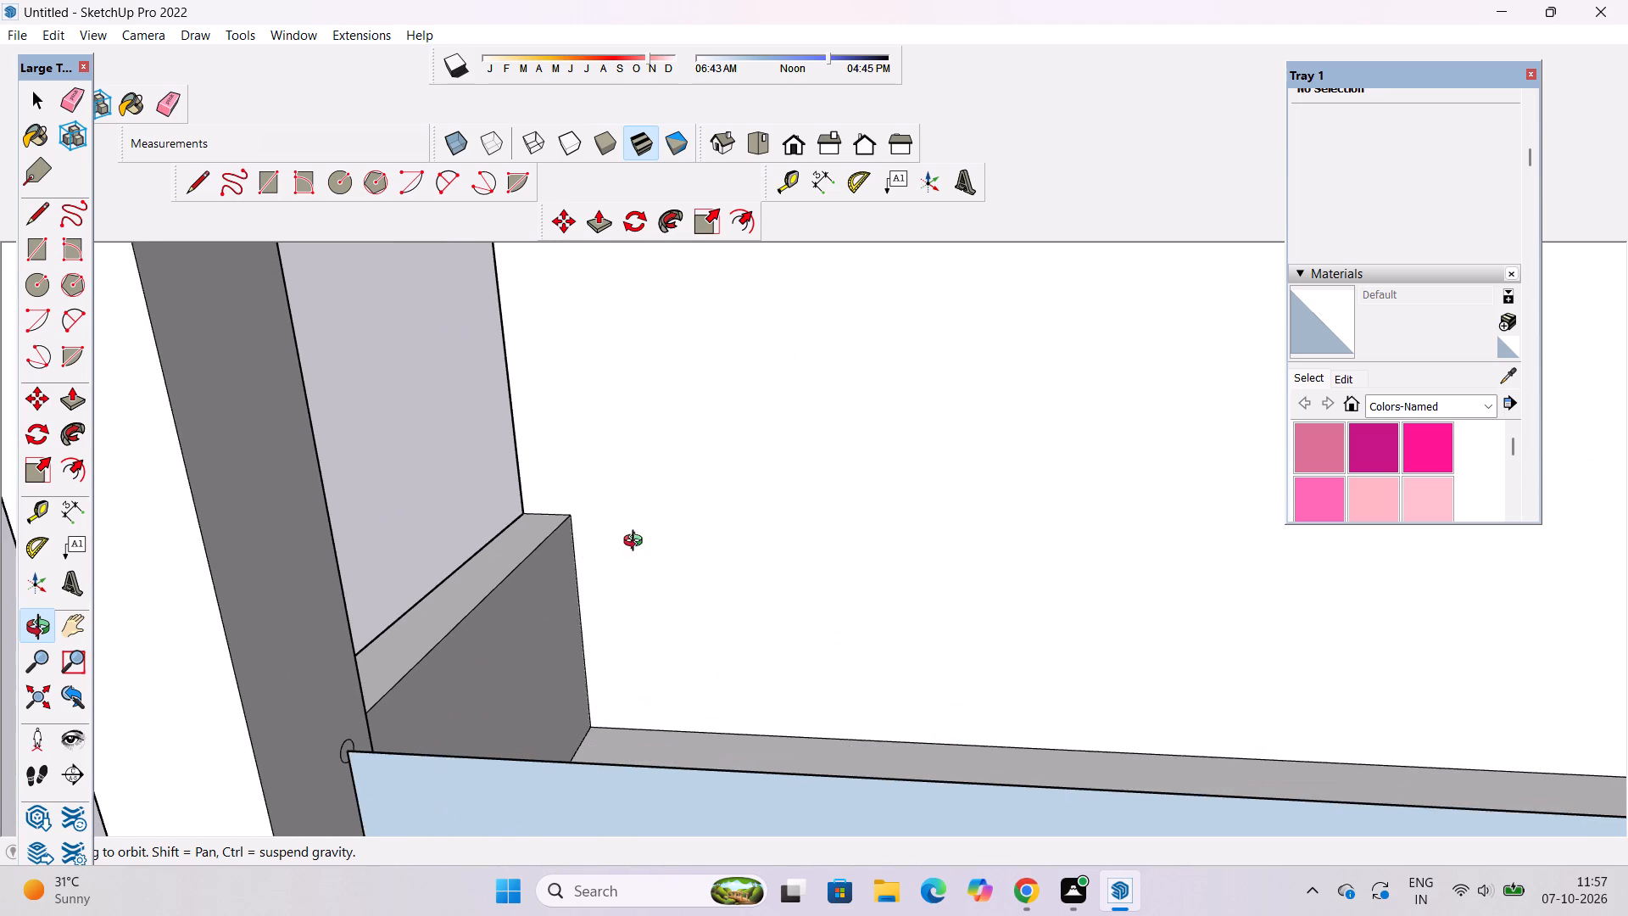
pyautogui.keyDown('shift'); pyautogui.moveTo(636, 554); pyautogui.dragTo(583, 547); pyautogui.keyUp('shift')
pyautogui.moveTo(583, 545); pyautogui.dragTo(612, 544)
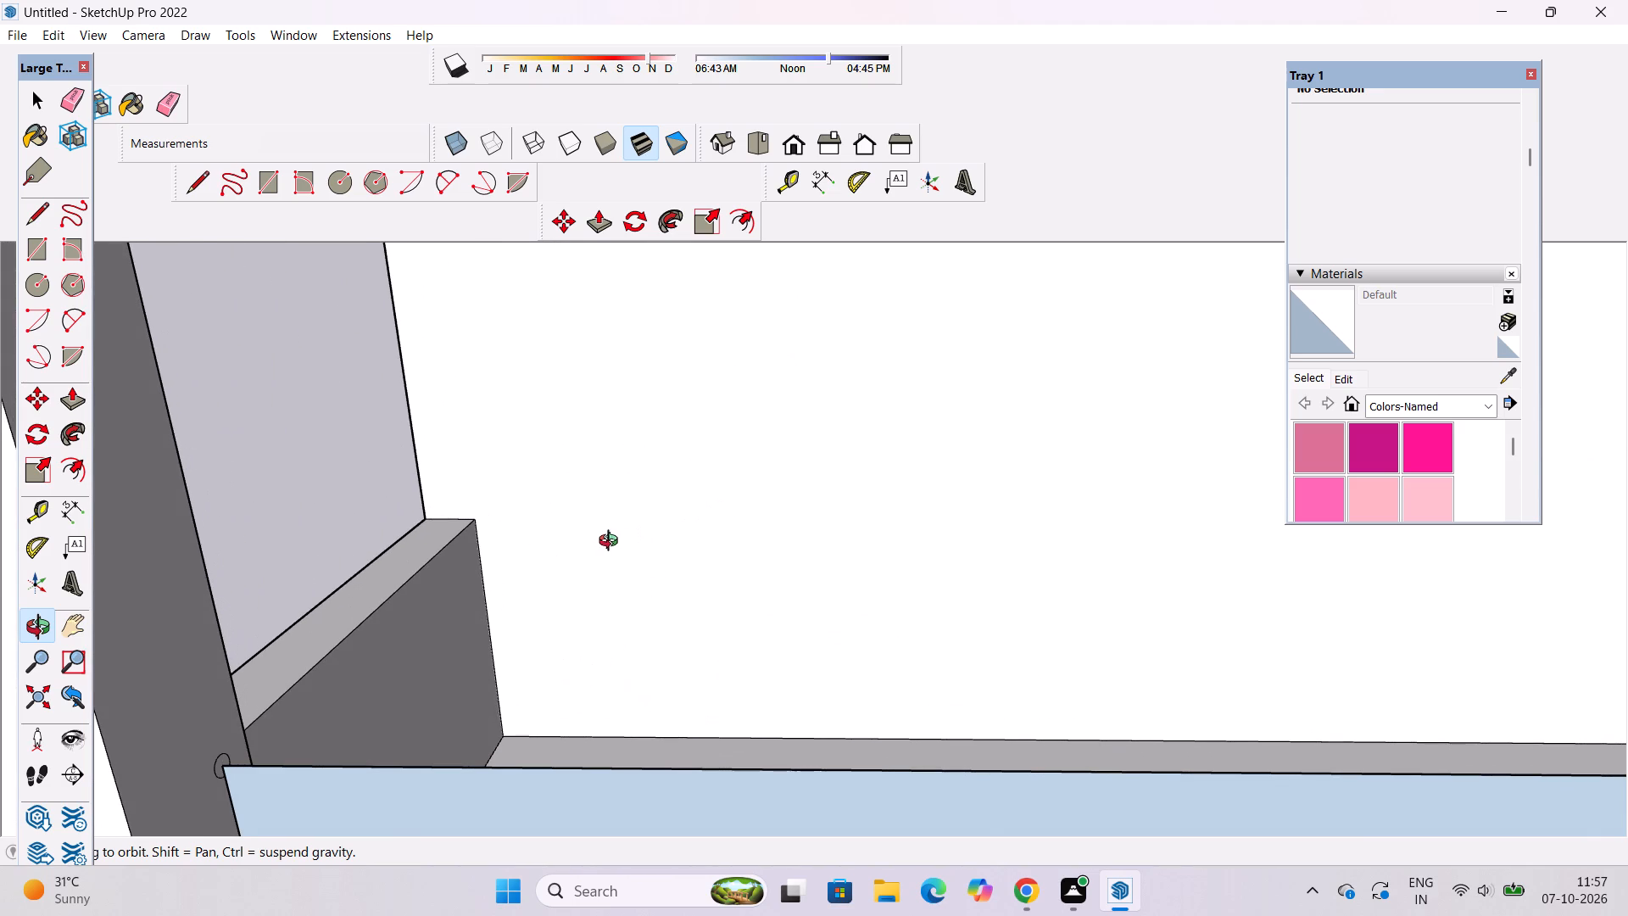
pyautogui.scroll(1, 612, 543)
pyautogui.keyDown('shift'); pyautogui.moveTo(617, 539); pyautogui.dragTo(617, 552); pyautogui.keyUp('shift')
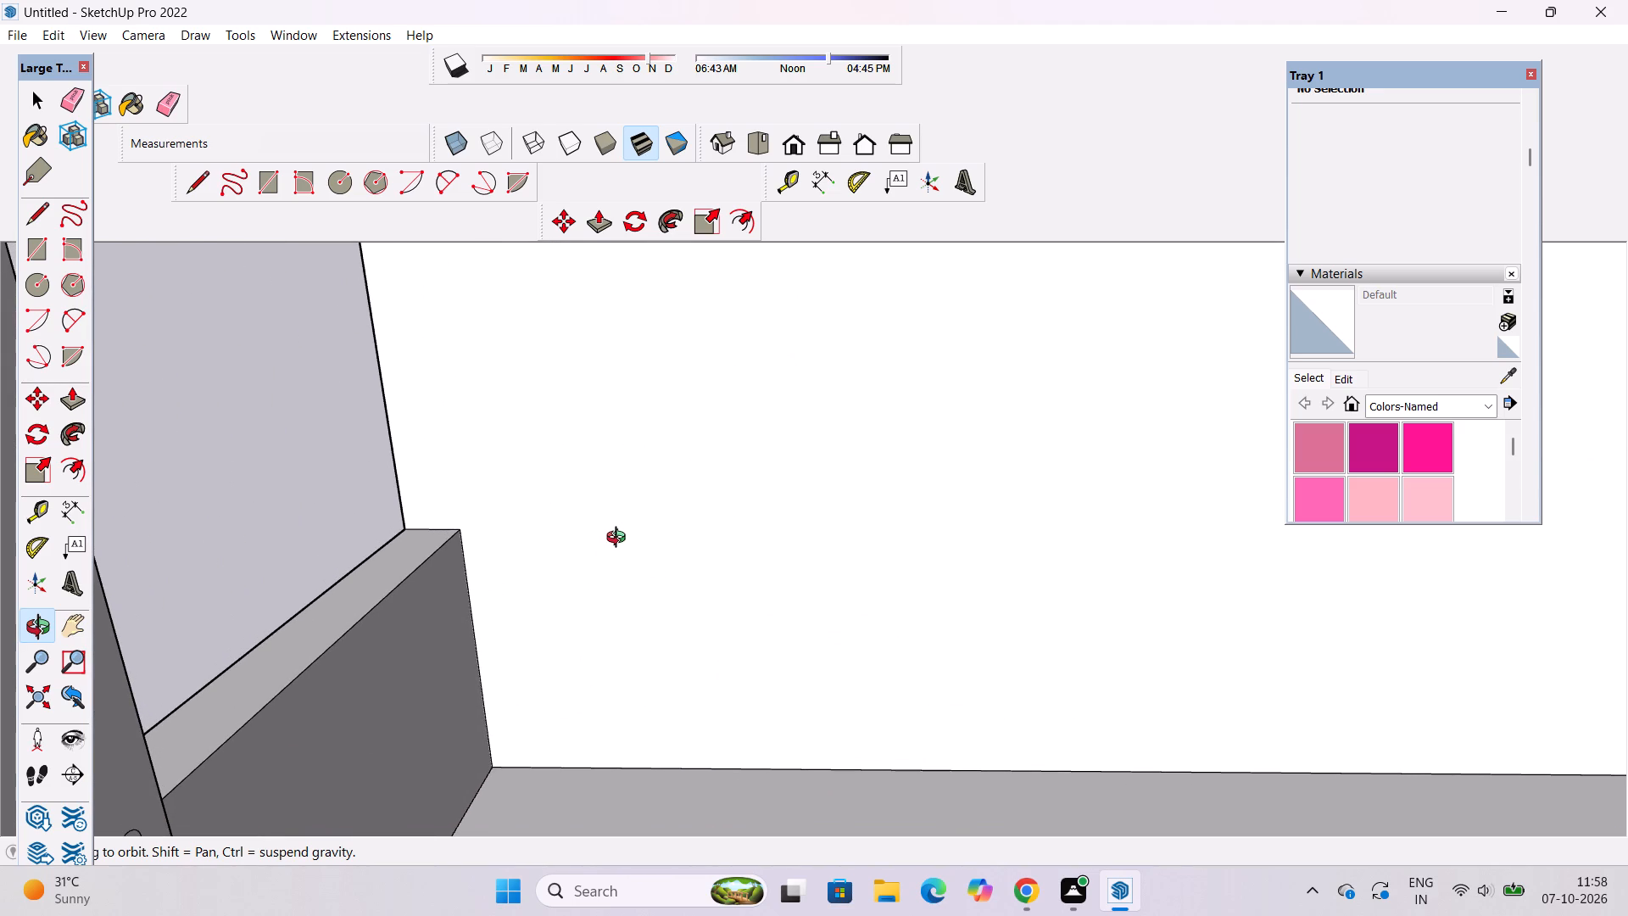
pyautogui.scroll(-3, 633, 512)
pyautogui.keyDown('shift'); pyautogui.moveTo(633, 567); pyautogui.dragTo(633, 548); pyautogui.keyUp('shift')
pyautogui.scroll(-3, 633, 548)
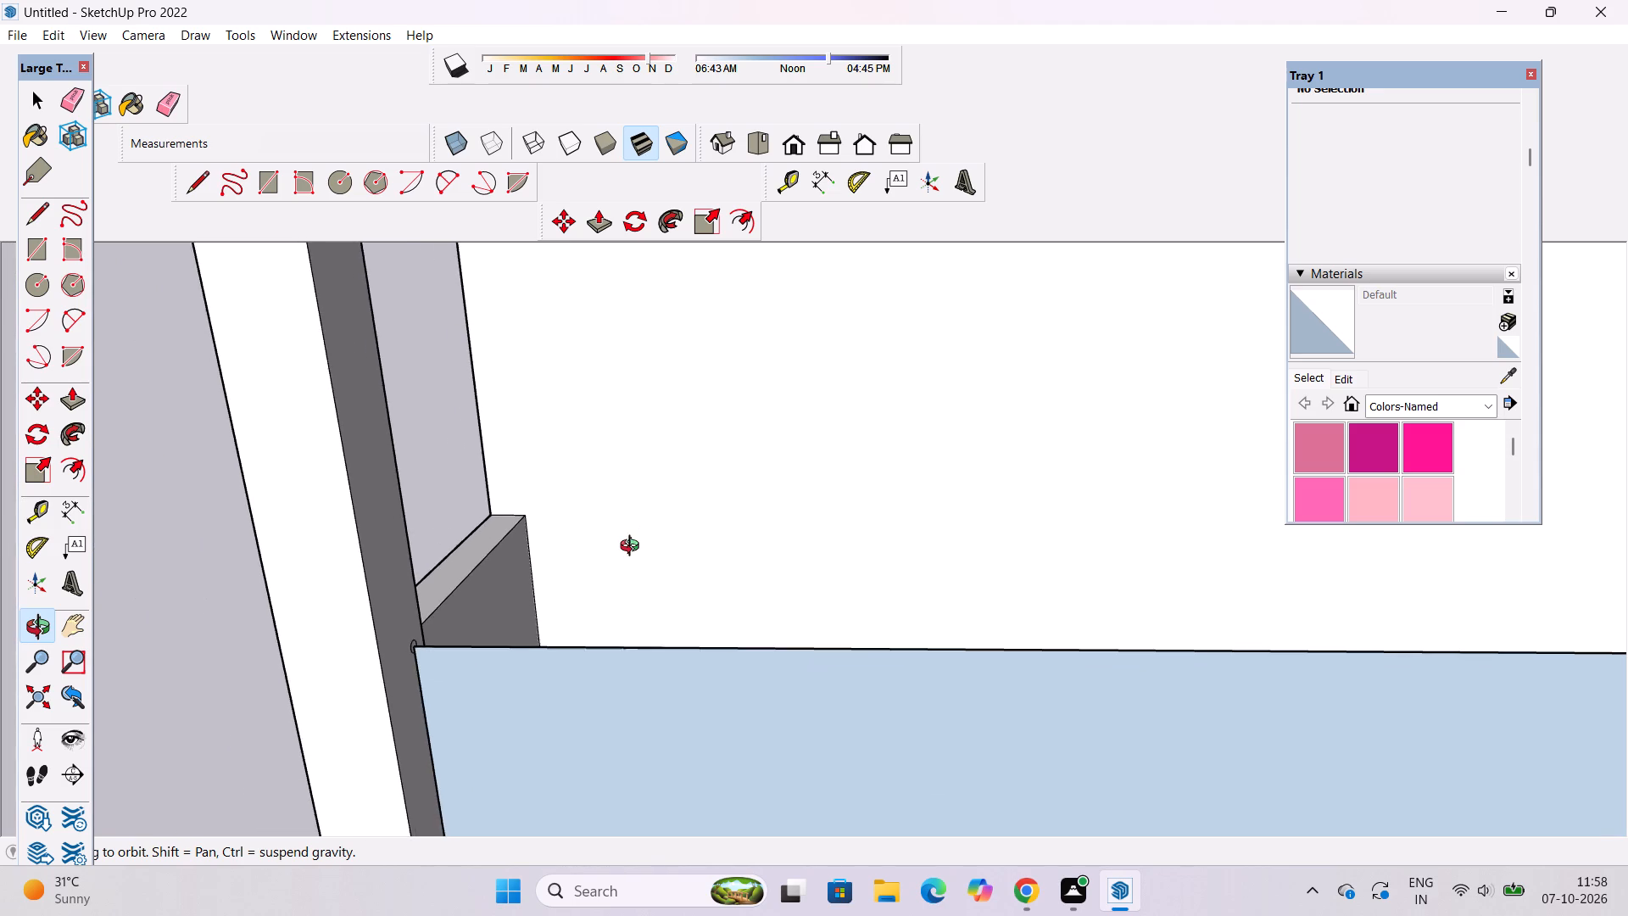
pyautogui.keyDown('shift'); pyautogui.moveTo(642, 528); pyautogui.dragTo(632, 607); pyautogui.keyUp('shift')
pyautogui.keyDown('shift'); pyautogui.moveTo(630, 610); pyautogui.dragTo(606, 568); pyautogui.keyUp('shift')
pyautogui.scroll(-3, 594, 562)
pyautogui.moveTo(586, 562); pyautogui.dragTo(613, 567)
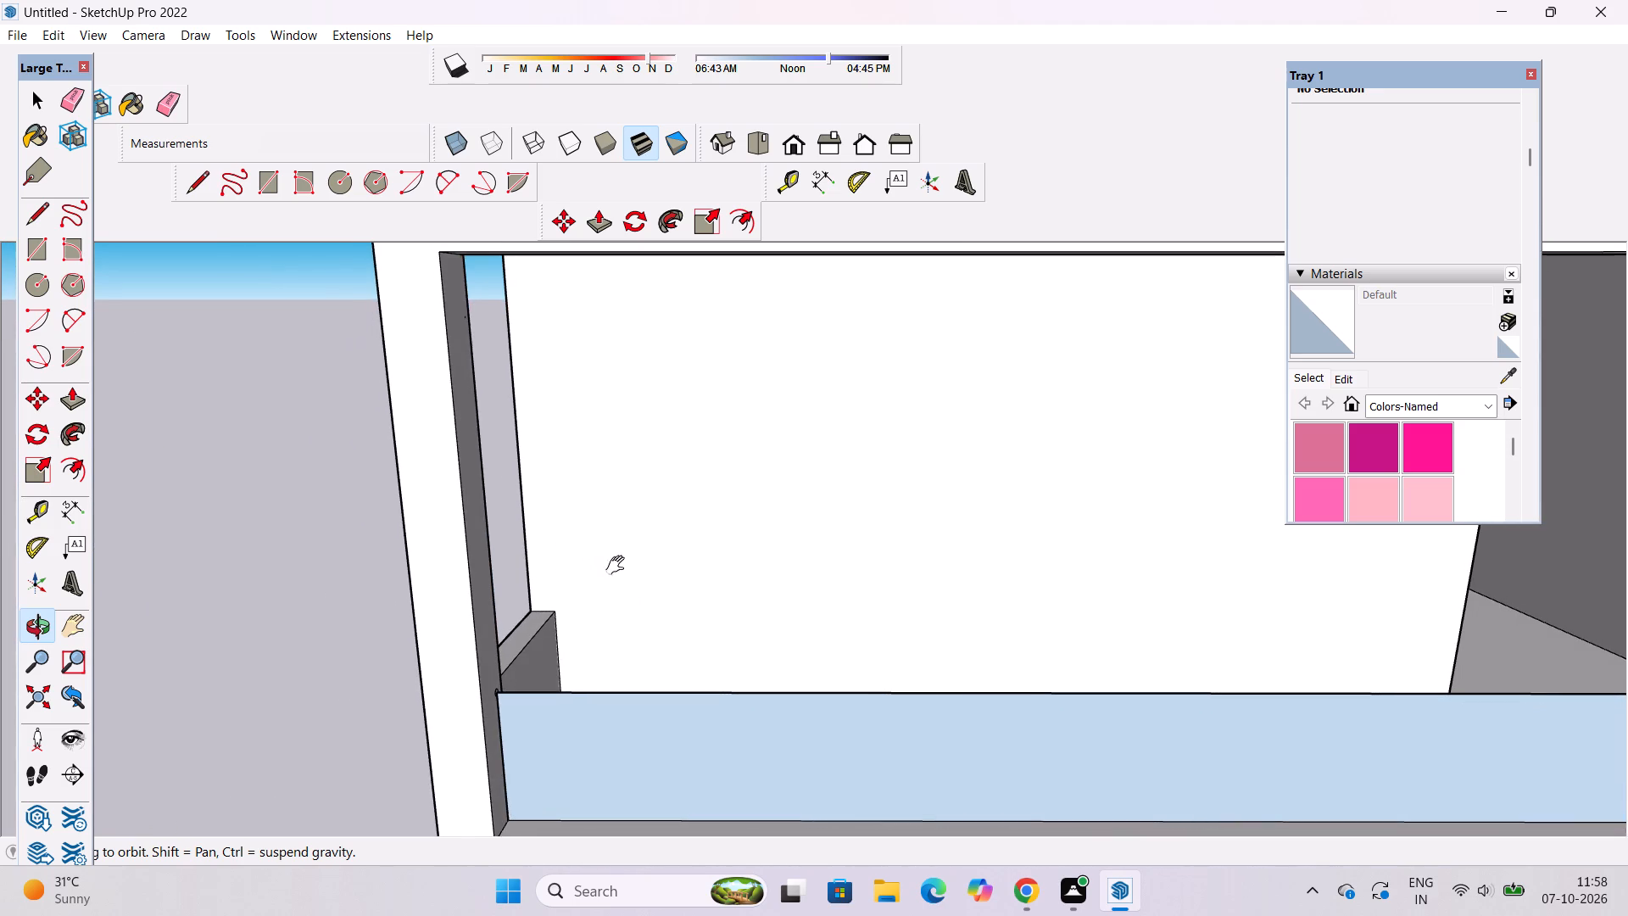
pyautogui.keyDown('shift'); pyautogui.moveTo(619, 566); pyautogui.dragTo(573, 572); pyautogui.keyUp('shift')
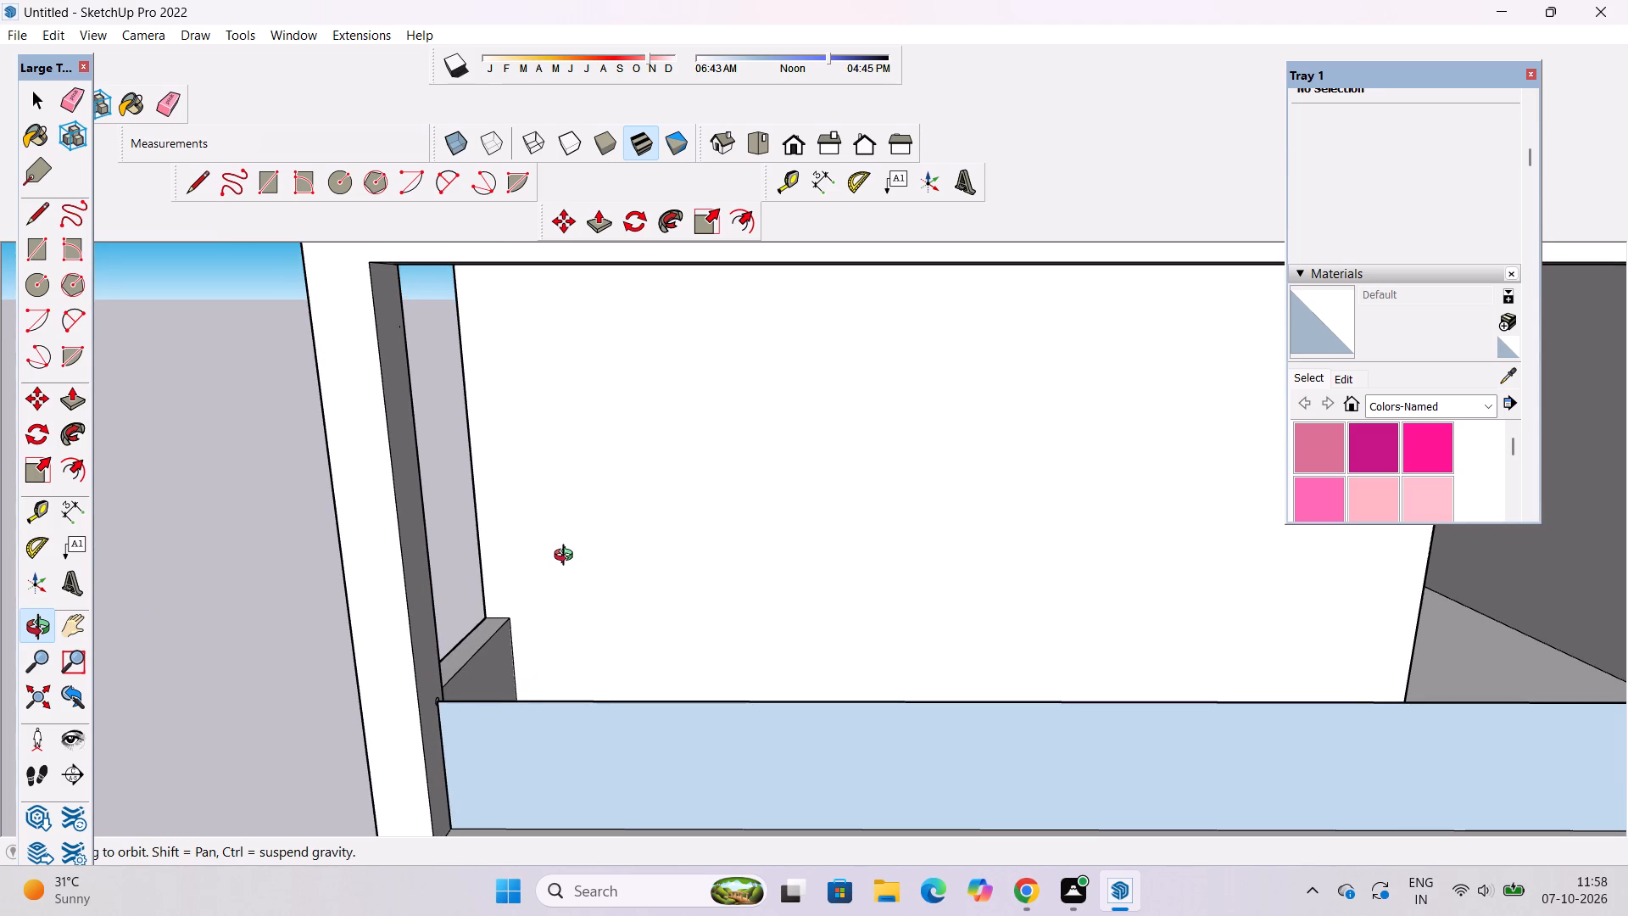
pyautogui.scroll(-3, 567, 554)
pyautogui.keyDown('shift'); pyautogui.moveTo(697, 550); pyautogui.dragTo(572, 586); pyautogui.keyUp('shift')
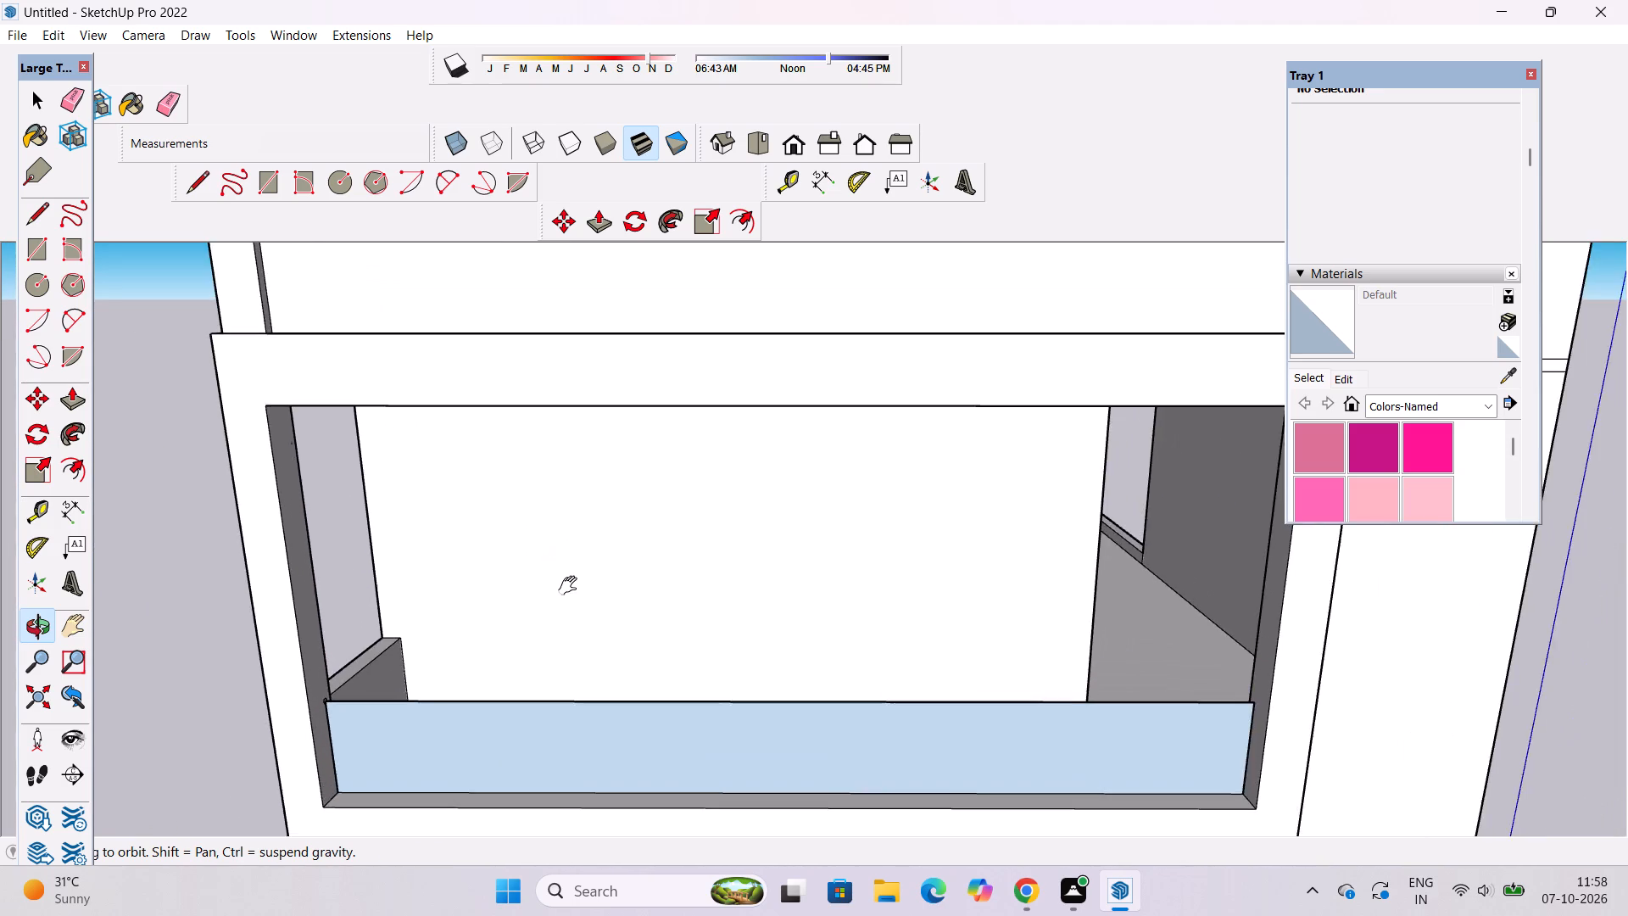
pyautogui.keyDown('shift'); pyautogui.scroll(-4, 573, 586); pyautogui.keyUp('shift')
pyautogui.moveTo(594, 656); pyautogui.dragTo(802, 711)
pyautogui.scroll(3, 939, 700)
pyautogui.keyDown('shift'); pyautogui.moveTo(948, 696); pyautogui.dragTo(330, 422); pyautogui.keyUp('shift')
pyautogui.moveTo(343, 434); pyautogui.dragTo(502, 475)
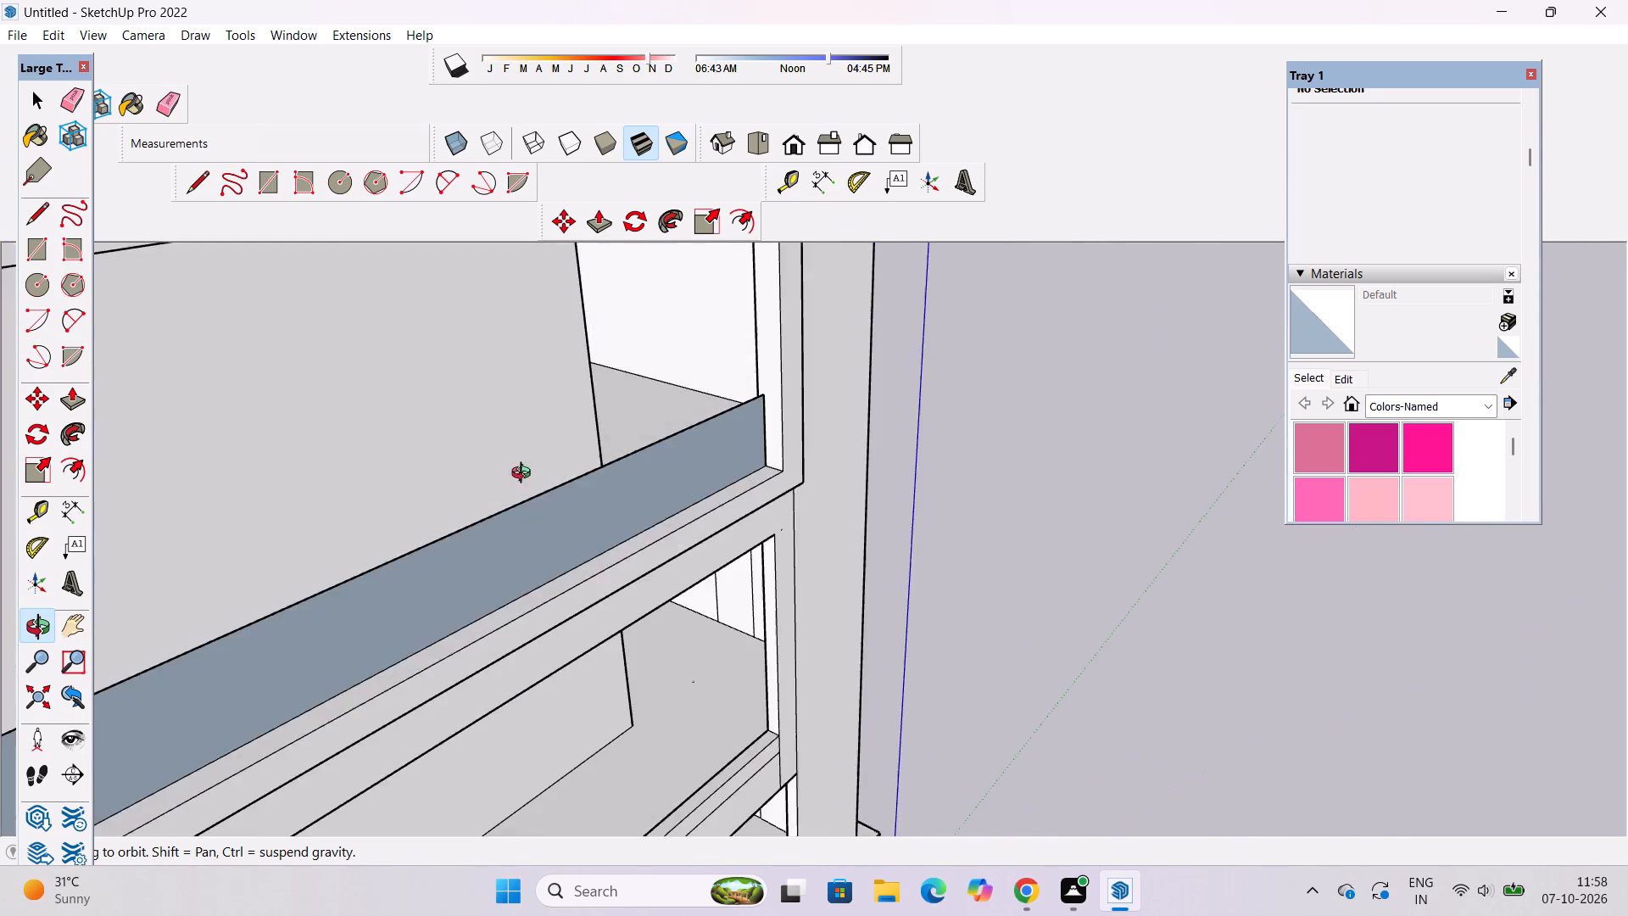
pyautogui.scroll(3, 564, 475)
pyautogui.keyDown('shift'); pyautogui.moveTo(564, 475); pyautogui.dragTo(681, 476); pyautogui.keyUp('shift')
pyautogui.moveTo(813, 486); pyautogui.dragTo(484, 517)
pyautogui.keyDown('shift'); pyautogui.moveTo(539, 492); pyautogui.dragTo(922, 570); pyautogui.keyUp('shift')
pyautogui.keyDown('shift'); pyautogui.scroll(-5, 908, 545); pyautogui.keyUp('shift')
pyautogui.moveTo(864, 539); pyautogui.dragTo(761, 528)
pyautogui.keyDown('shift'); pyautogui.moveTo(674, 501); pyautogui.dragTo(759, 585); pyautogui.keyUp('shift')
pyautogui.keyDown('shift'); pyautogui.scroll(4, 632, 525); pyautogui.keyUp('shift')
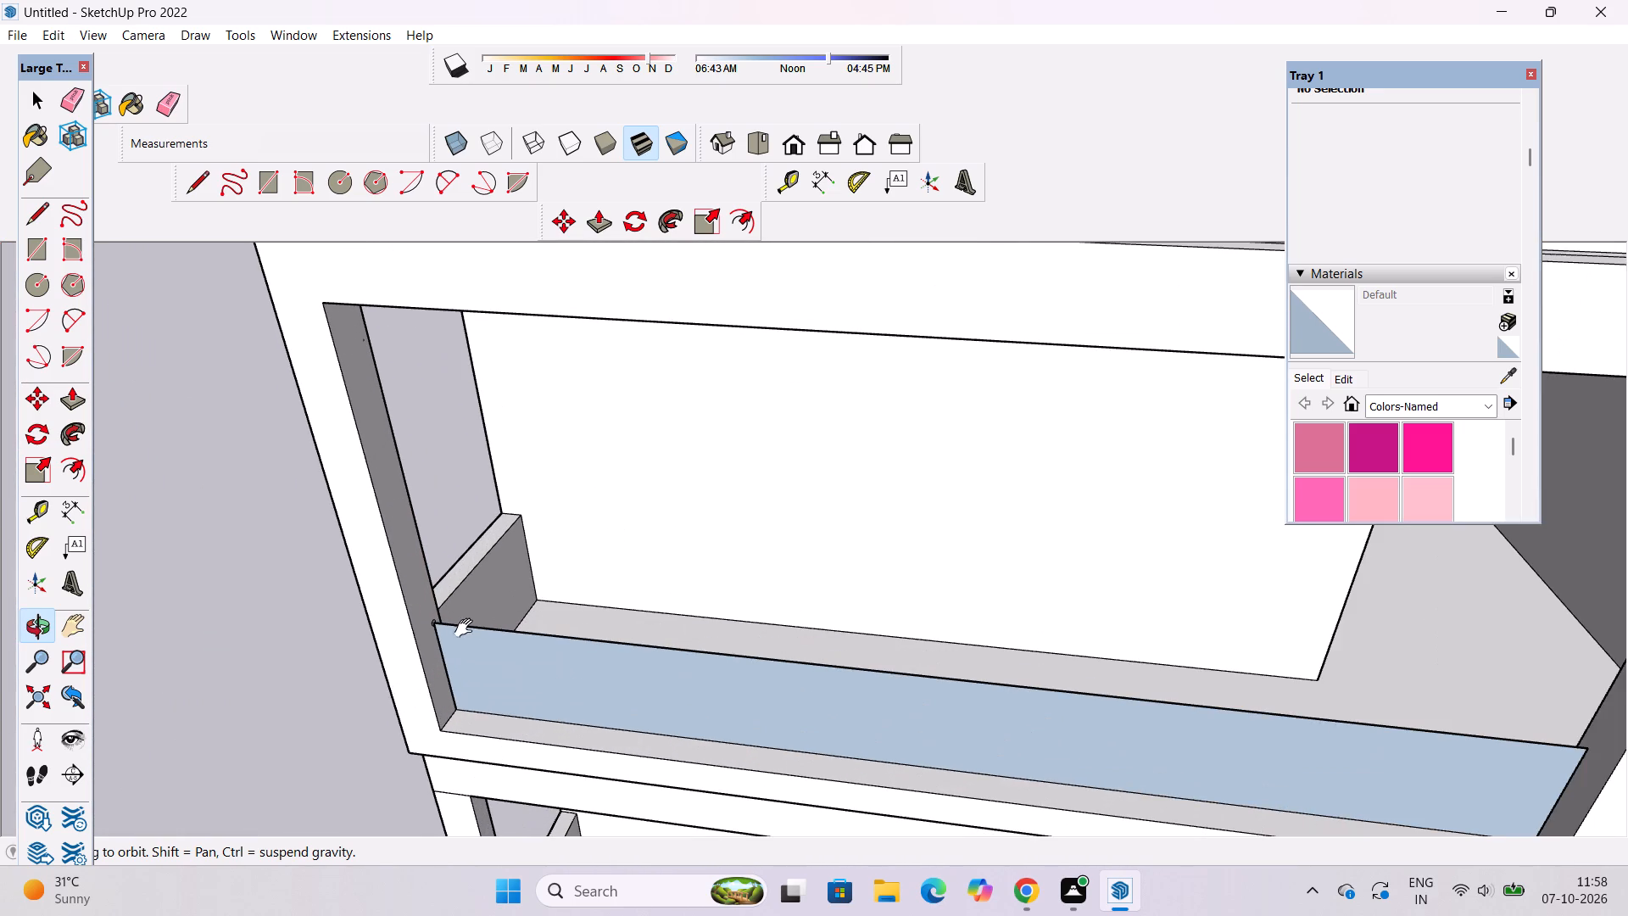
# Sweep the circle face along the panel's top edge with Follow Me to form the round top rail.
pyautogui.keyDown('shift'); pyautogui.scroll(16, 463, 627); pyautogui.keyUp('shift')
pyautogui.keyDown('shift'); pyautogui.moveTo(437, 629); pyautogui.dragTo(321, 538); pyautogui.keyUp('shift')
pyautogui.keyDown('shift'); pyautogui.scroll(-6, 313, 517); pyautogui.keyUp('shift')
pyautogui.moveTo(371, 612); pyautogui.dragTo(474, 602)
pyautogui.moveTo(474, 602); pyautogui.dragTo(382, 587)
pyautogui.keyDown('shift'); pyautogui.moveTo(377, 571); pyautogui.dragTo(338, 589); pyautogui.keyUp('shift')
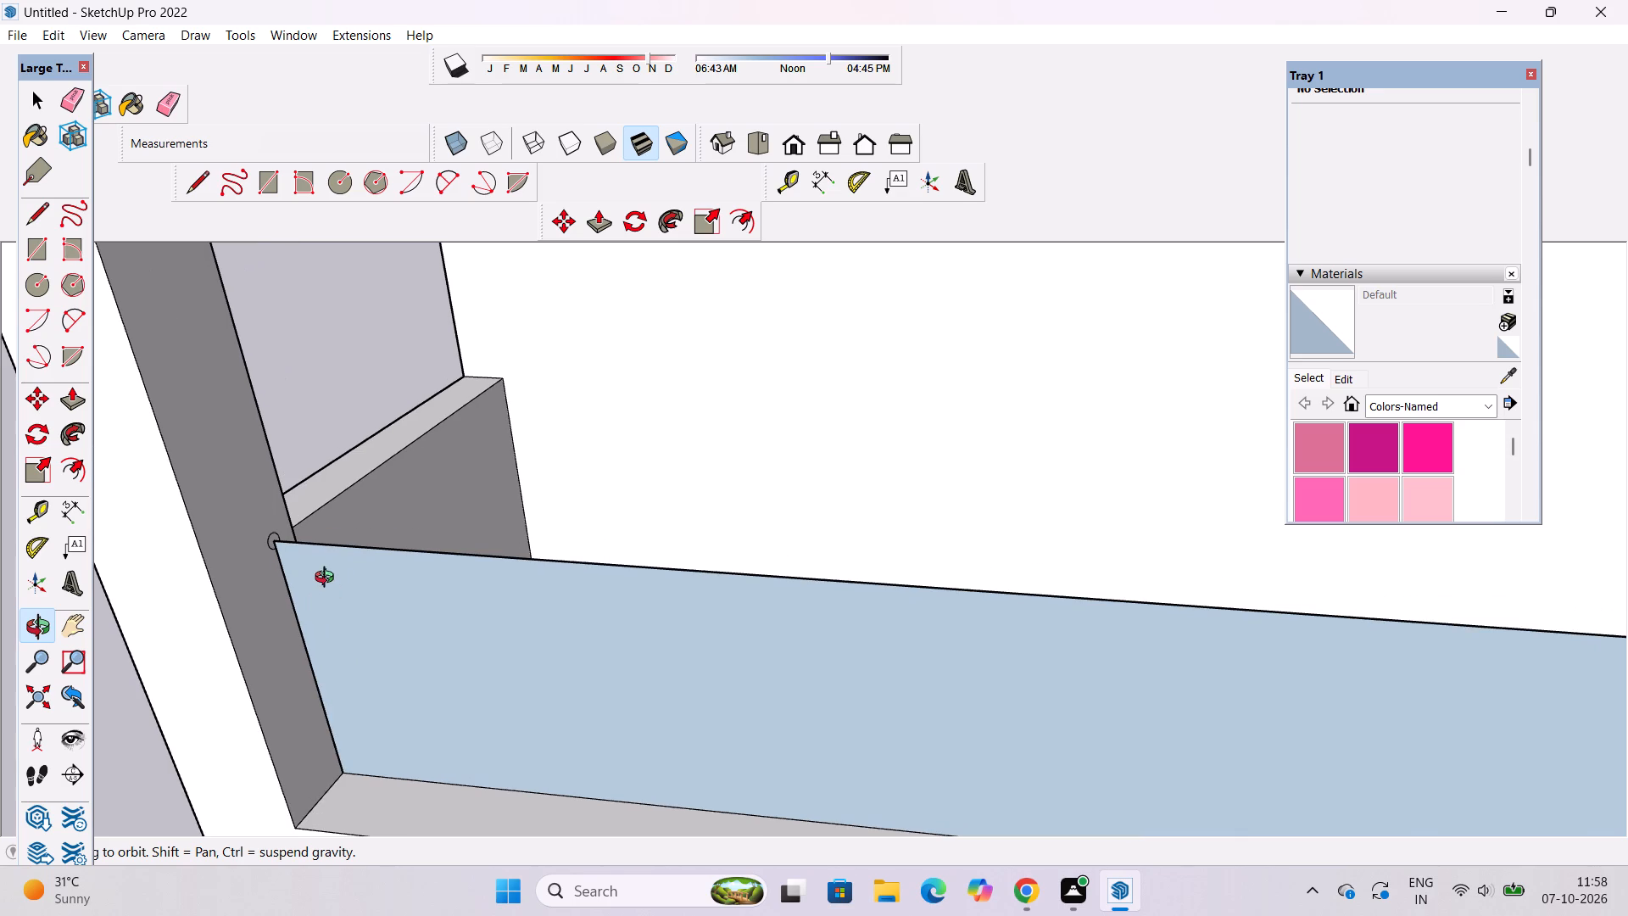
pyautogui.press('space')
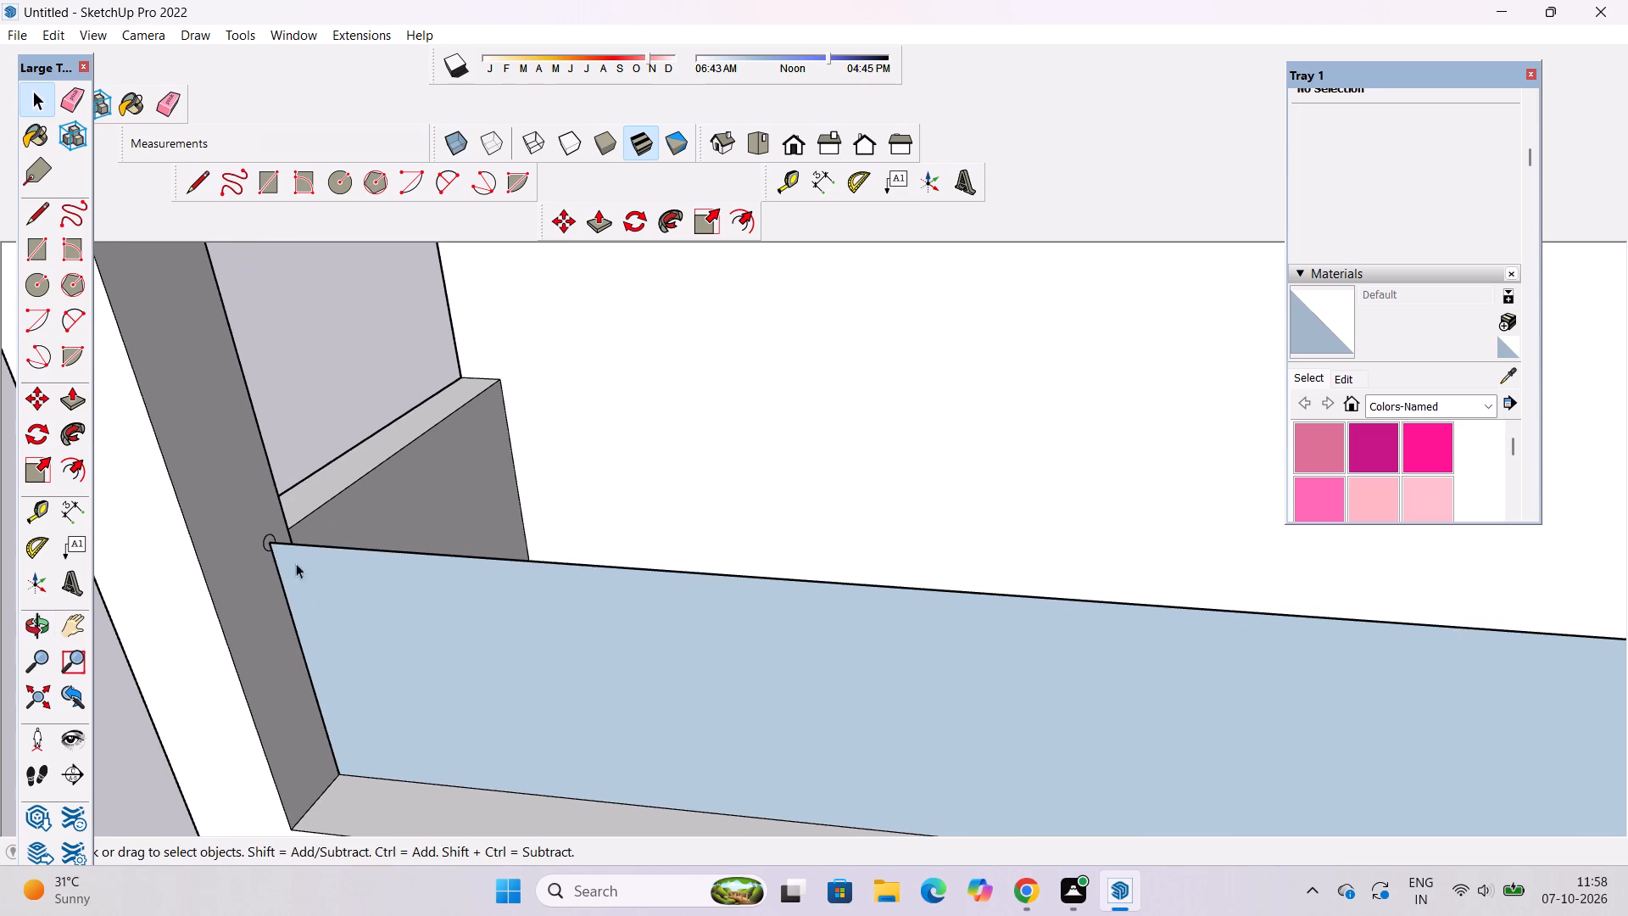
pyautogui.scroll(17, 268, 536)
pyautogui.doubleClick(271, 545)
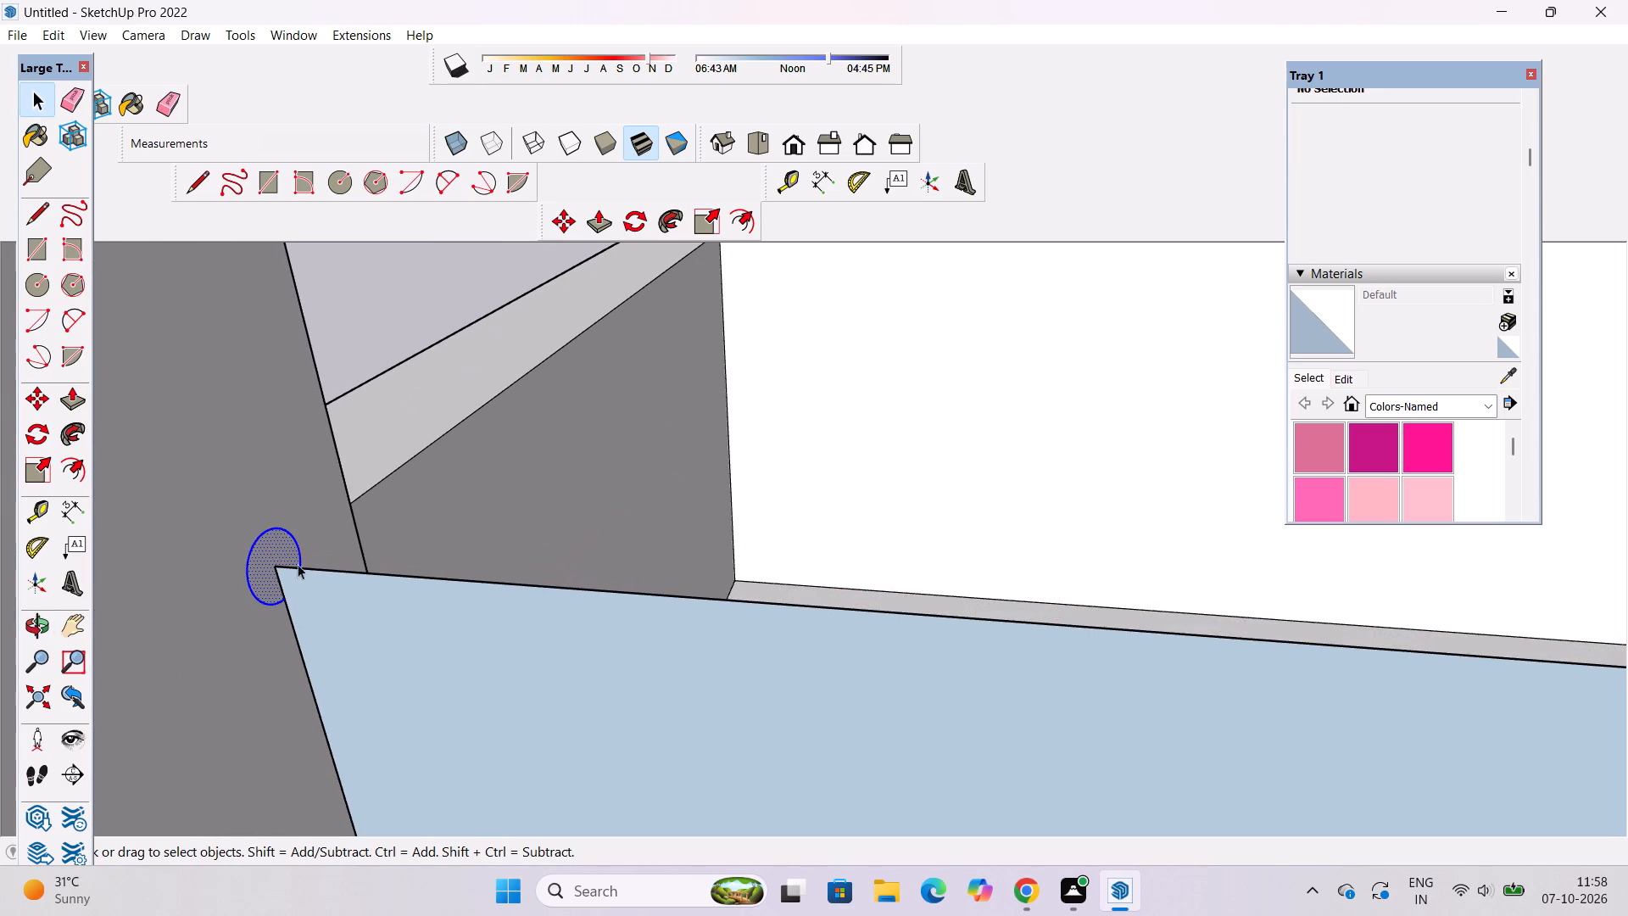
pyautogui.keyDown('ctrl'); pyautogui.click(348, 572); pyautogui.keyUp('ctrl')
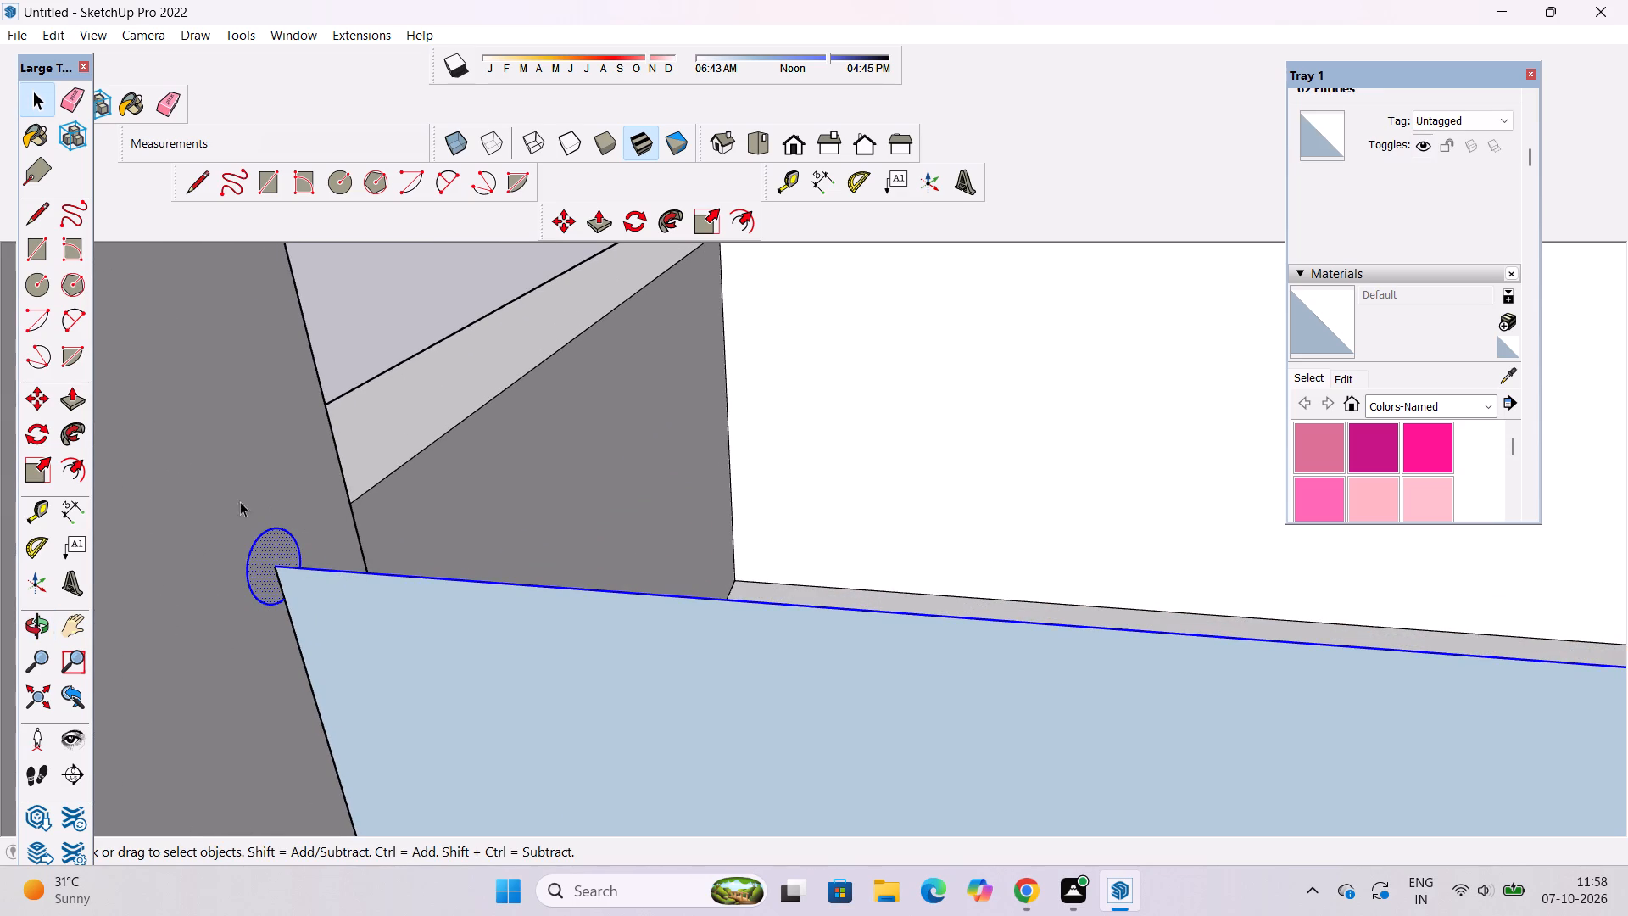
pyautogui.click(79, 435)
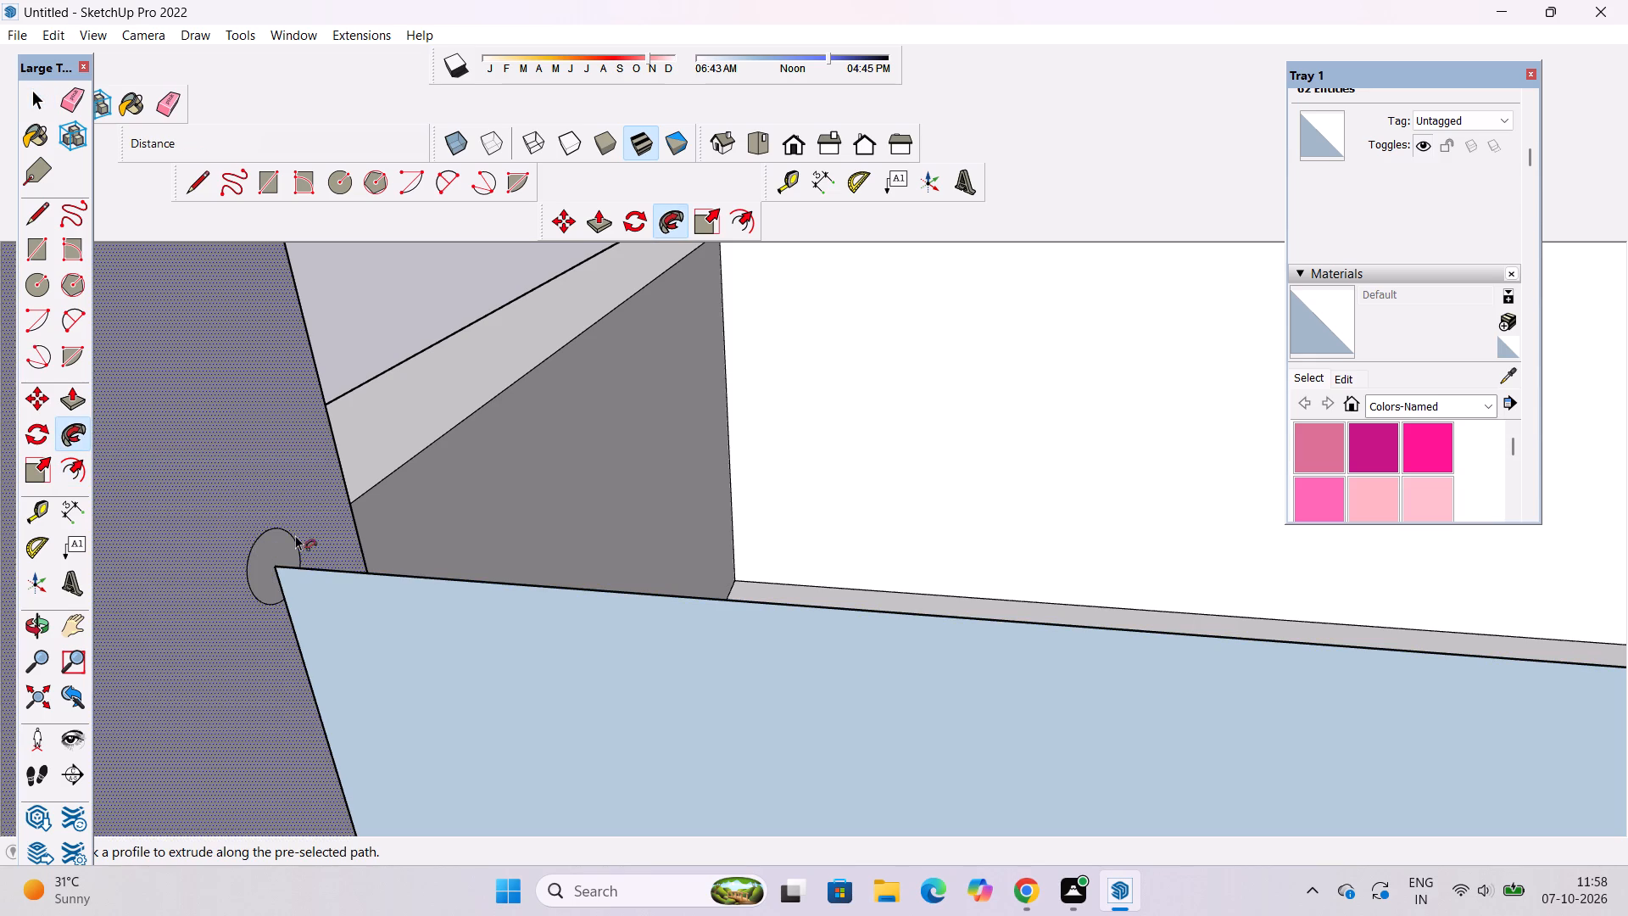
pyautogui.click(275, 556)
pyautogui.press('space')
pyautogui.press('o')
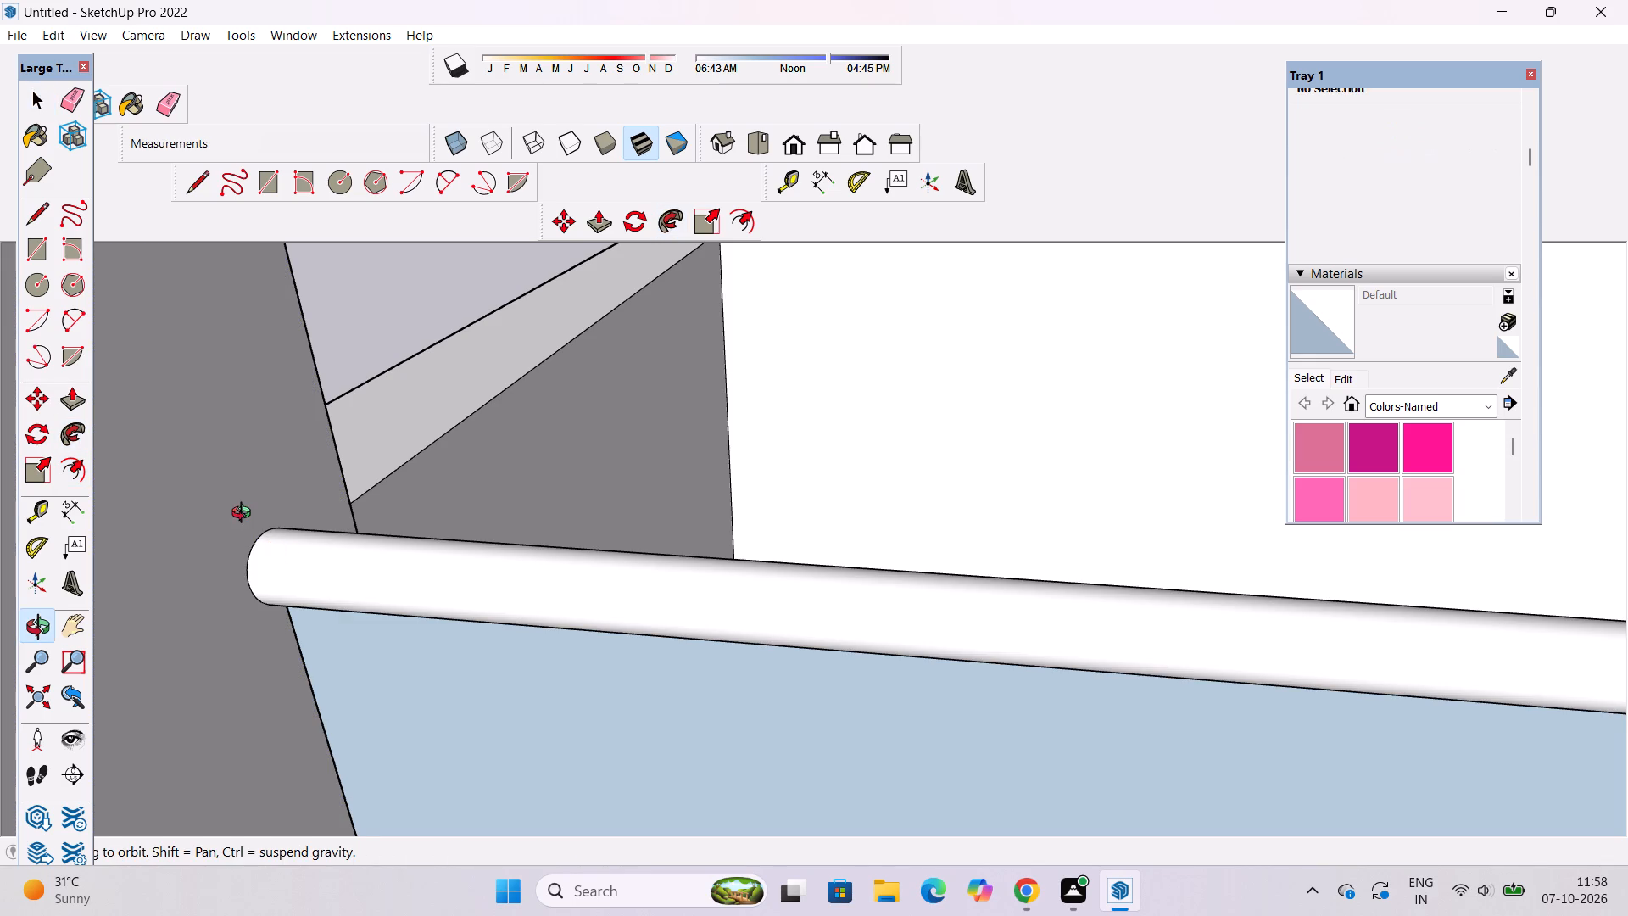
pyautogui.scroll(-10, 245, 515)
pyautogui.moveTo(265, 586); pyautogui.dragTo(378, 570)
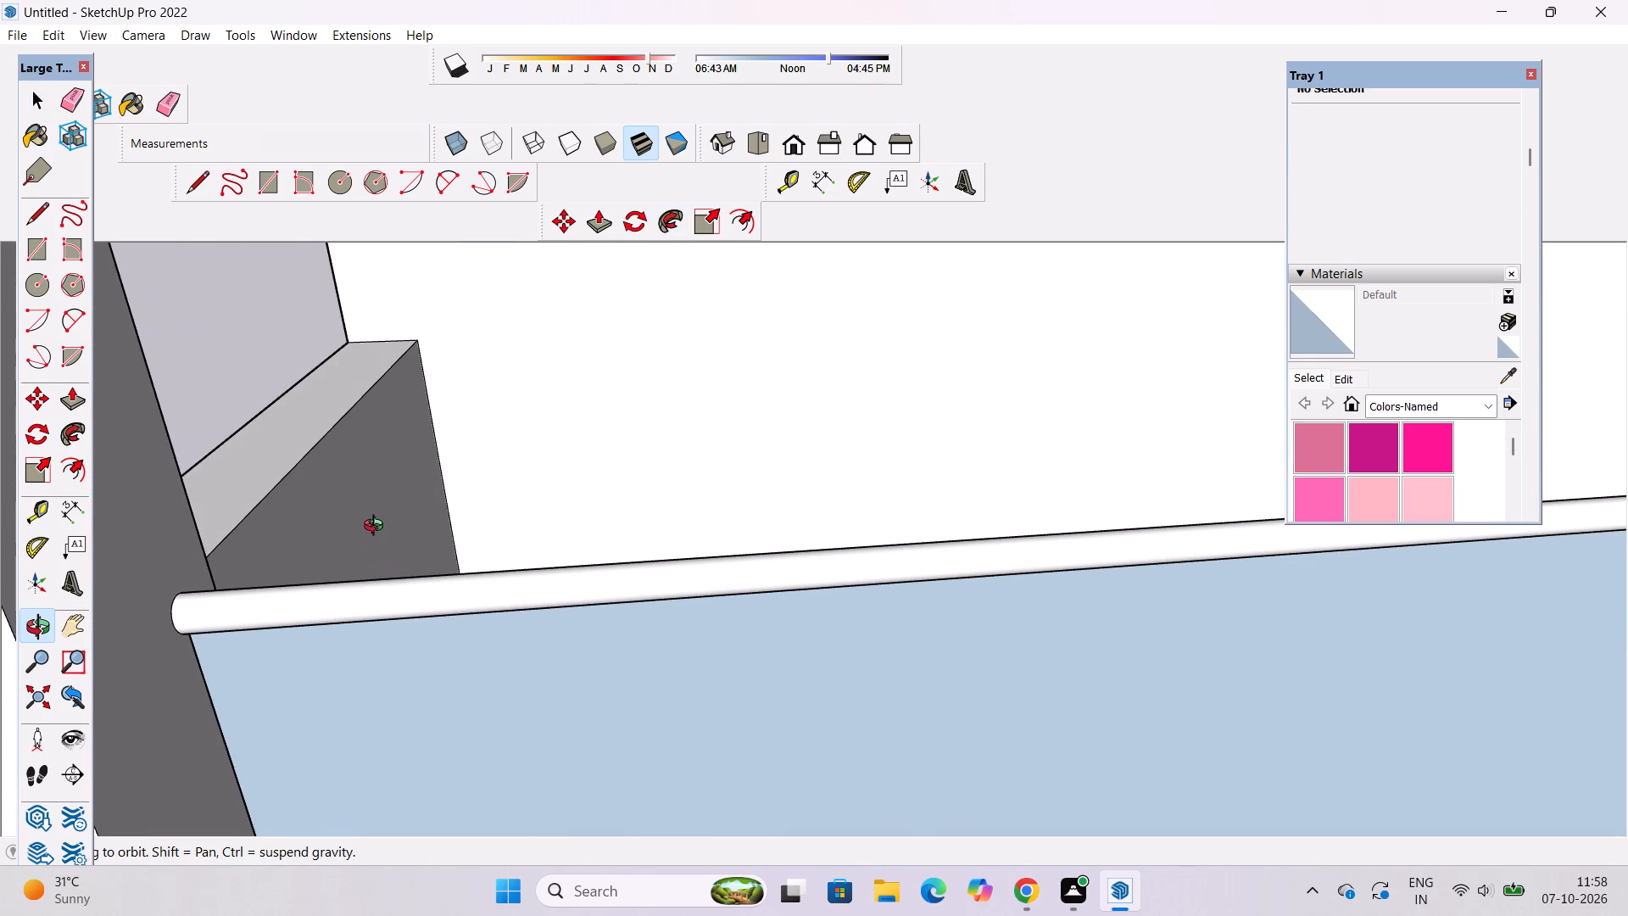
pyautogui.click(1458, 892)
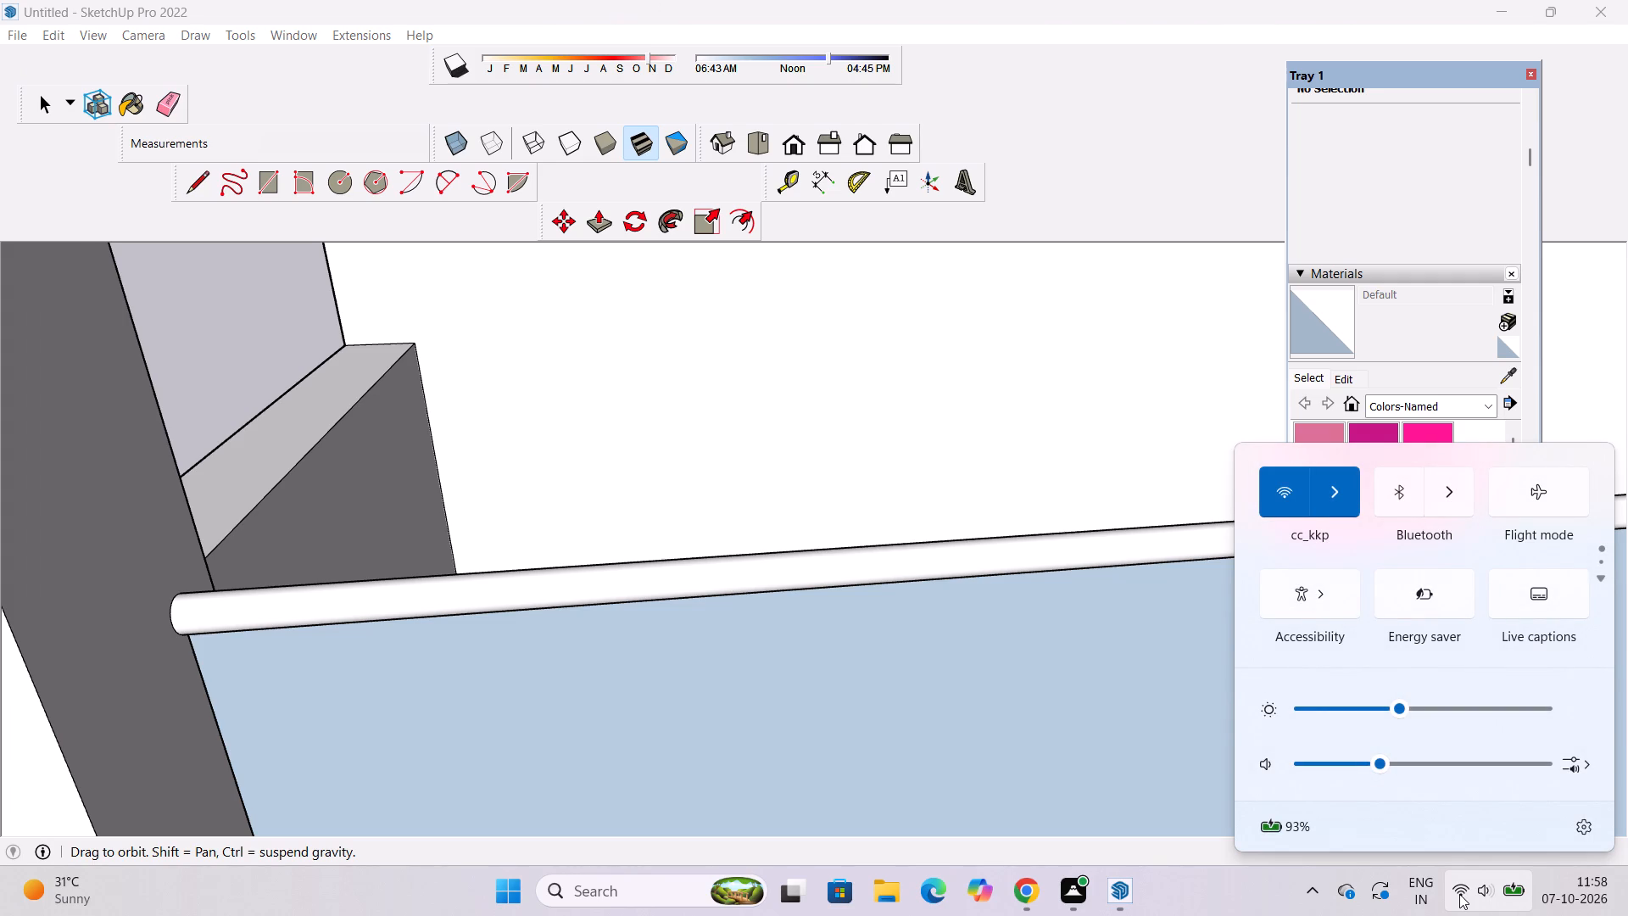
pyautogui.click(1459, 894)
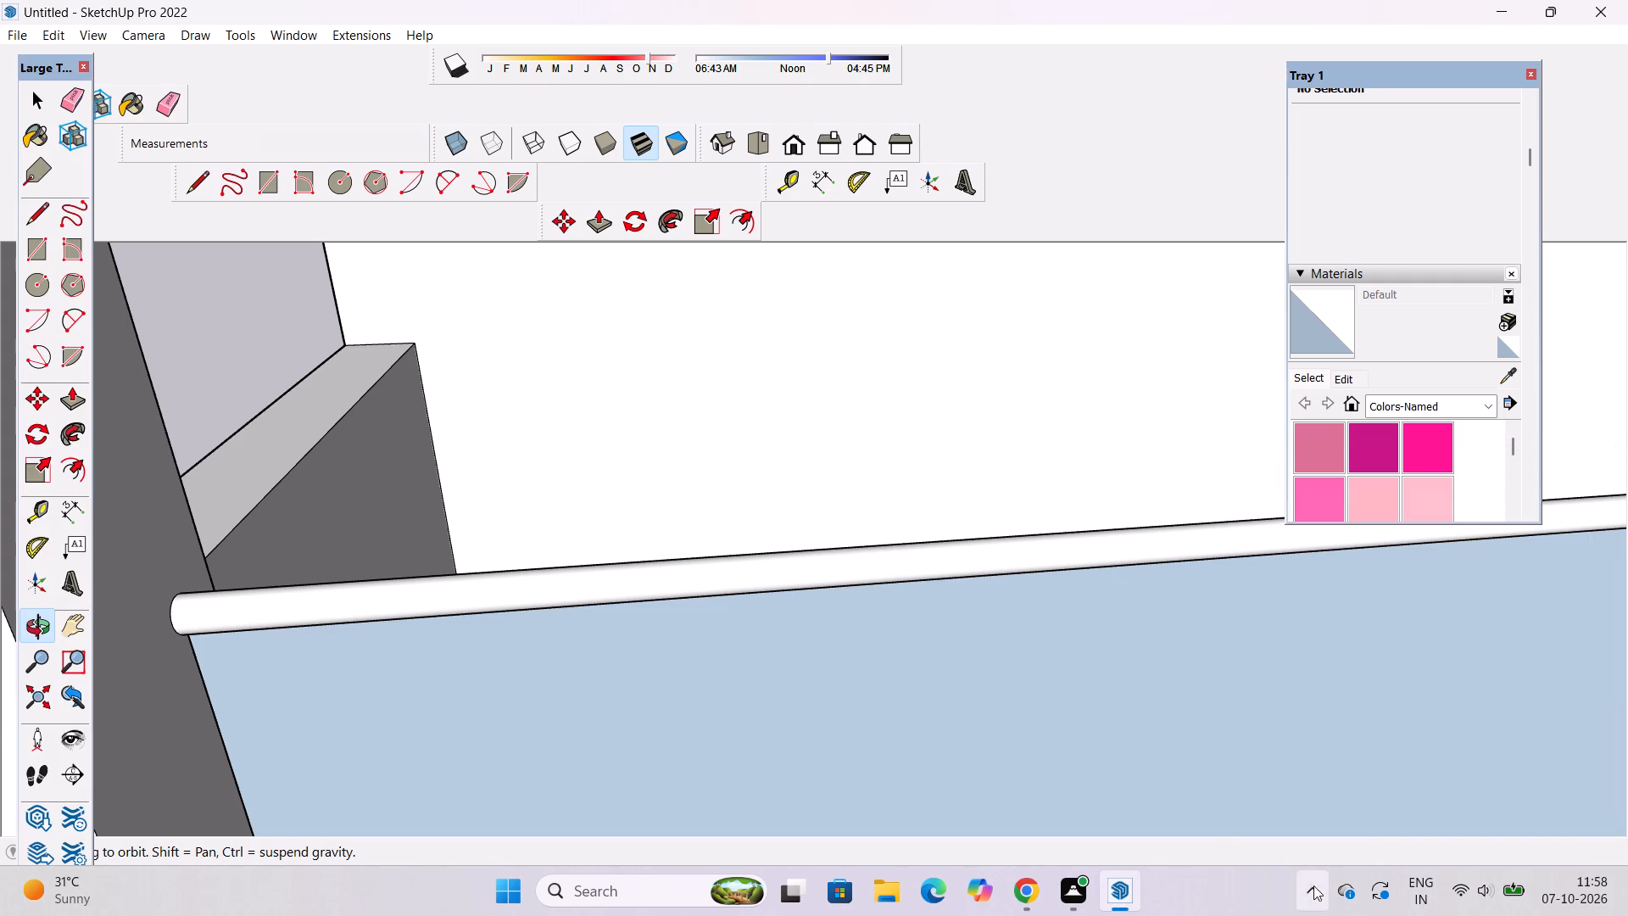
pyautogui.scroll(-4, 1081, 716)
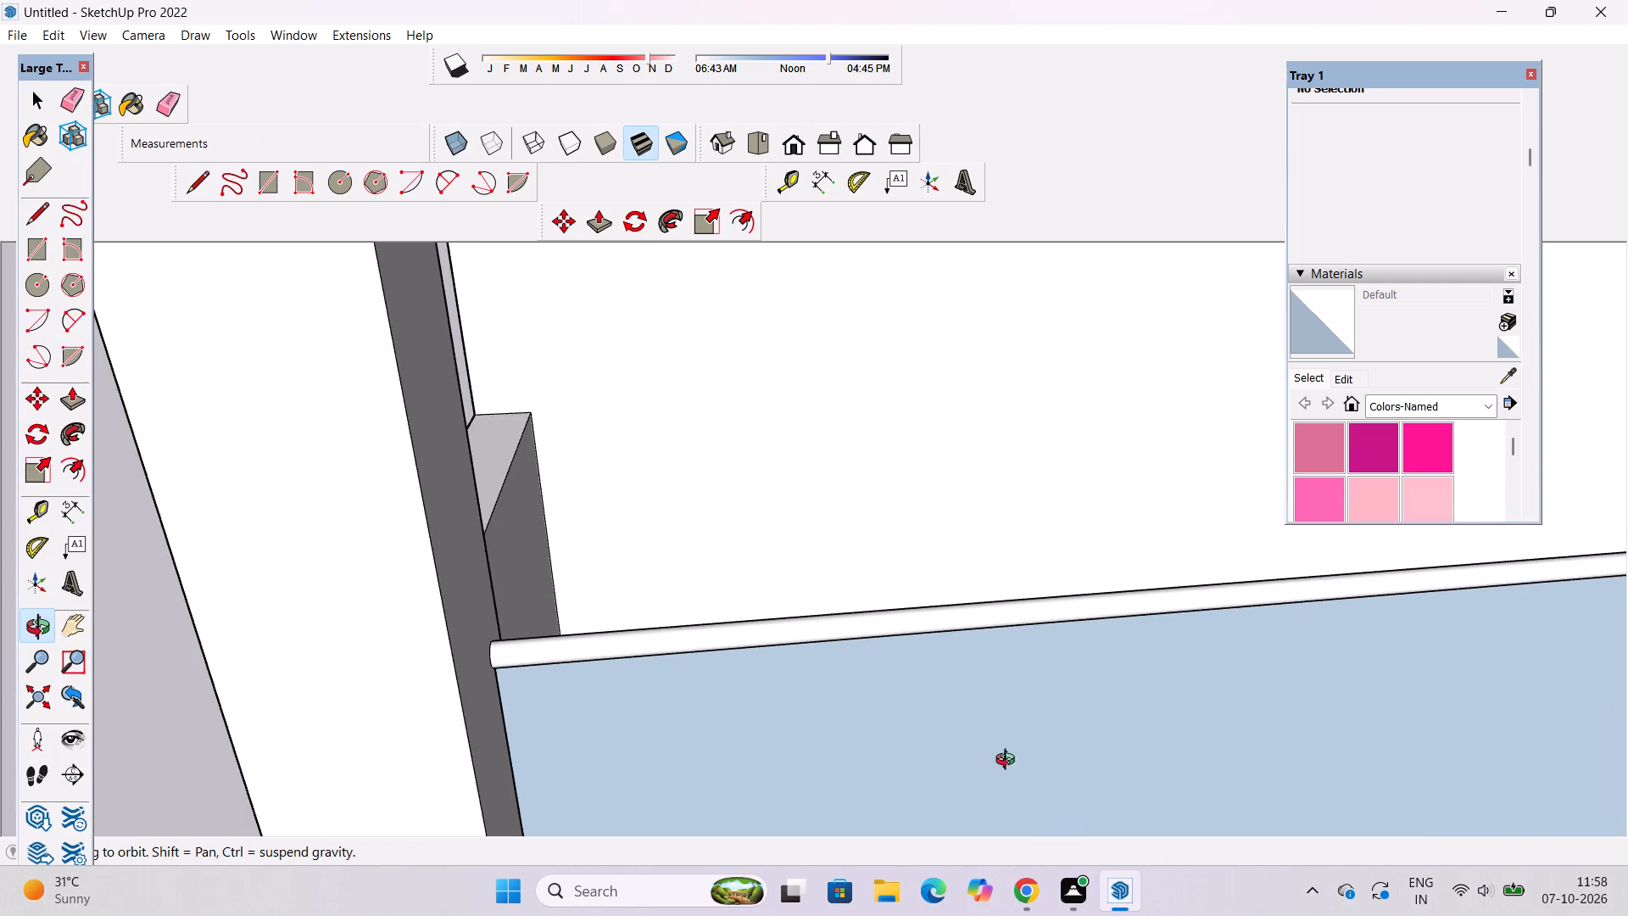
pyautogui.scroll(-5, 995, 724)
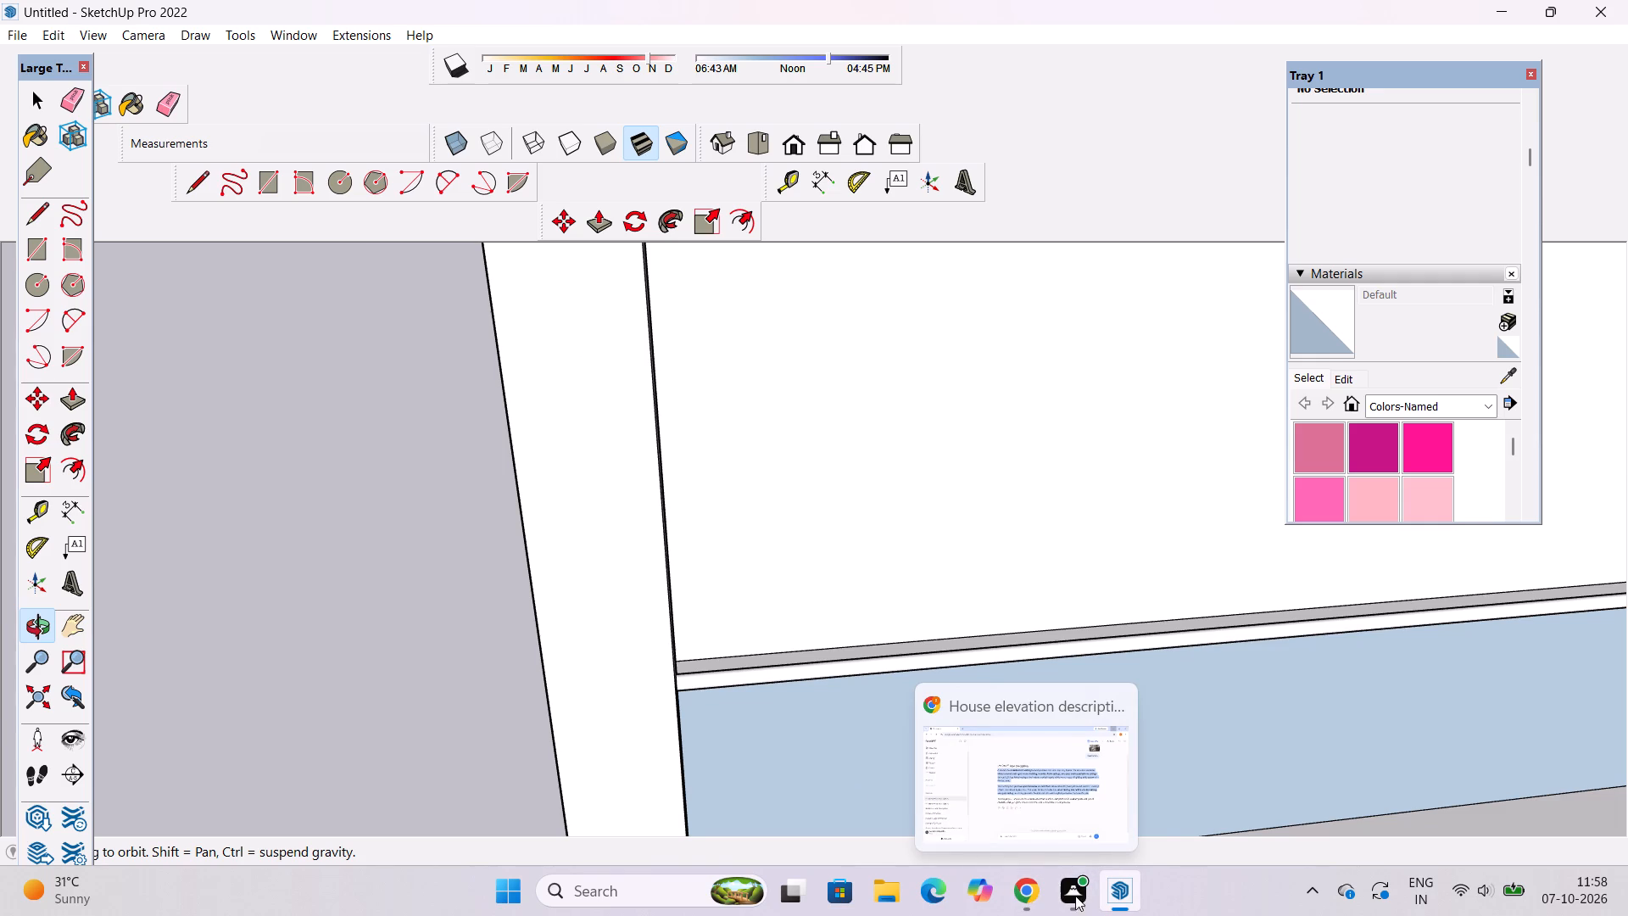
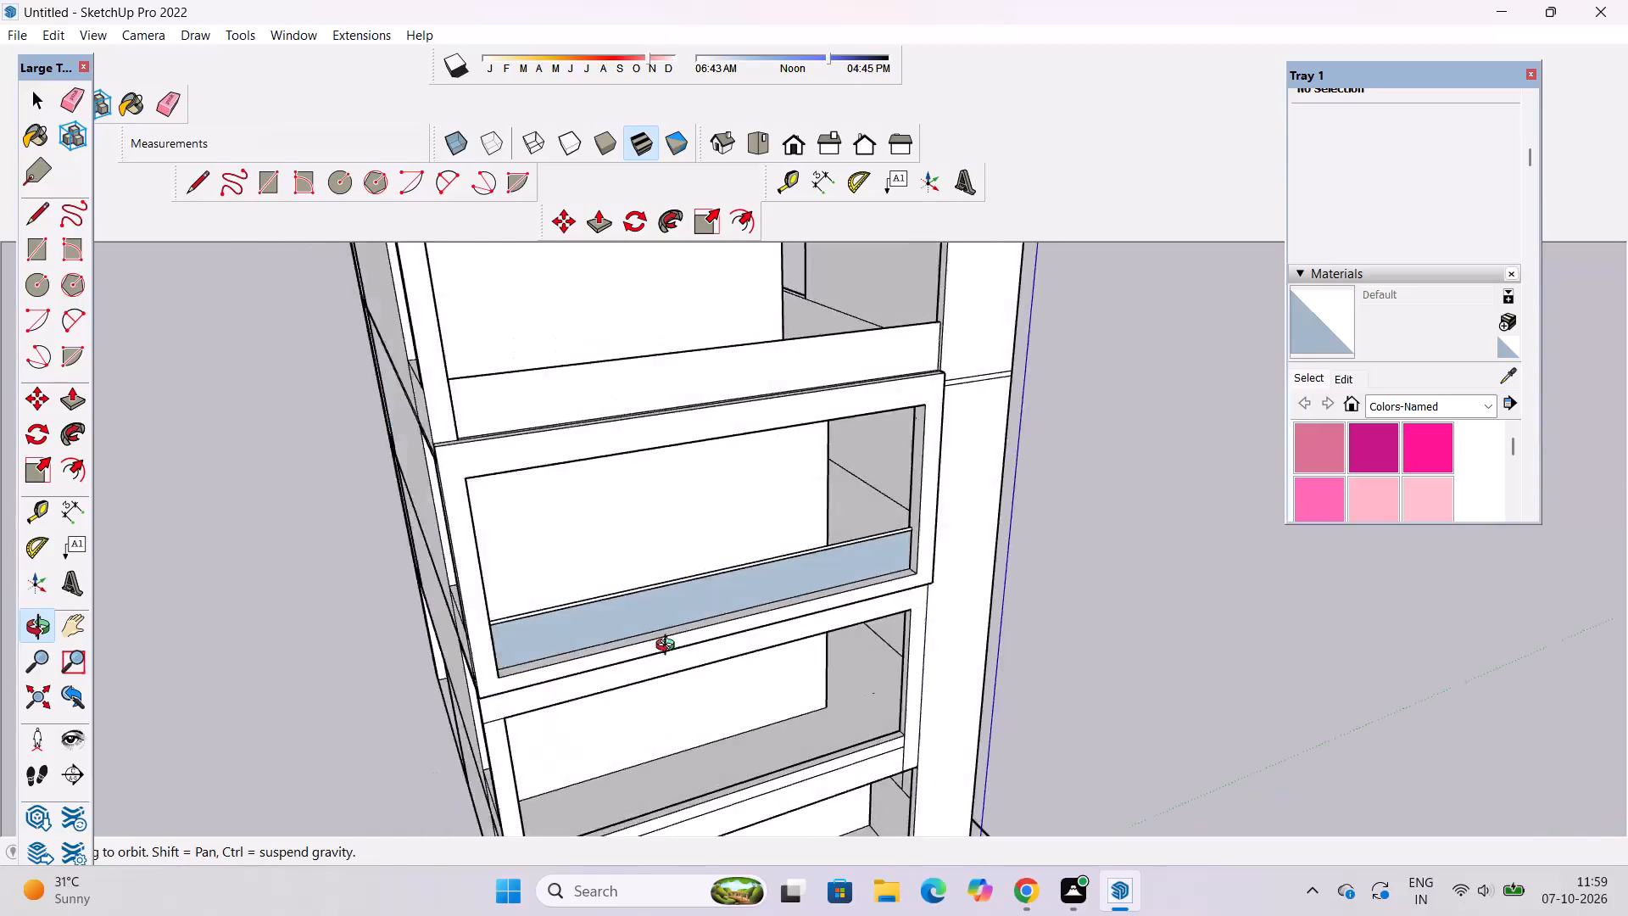
# Push/Pull the low panel's outer face outward by 2" across the facade opening.
pyautogui.scroll(8, 864, 545)
pyautogui.keyDown('shift'); pyautogui.moveTo(906, 553); pyautogui.dragTo(811, 592); pyautogui.keyUp('shift')
pyautogui.moveTo(805, 598); pyautogui.dragTo(843, 587)
pyautogui.scroll(3, 852, 576)
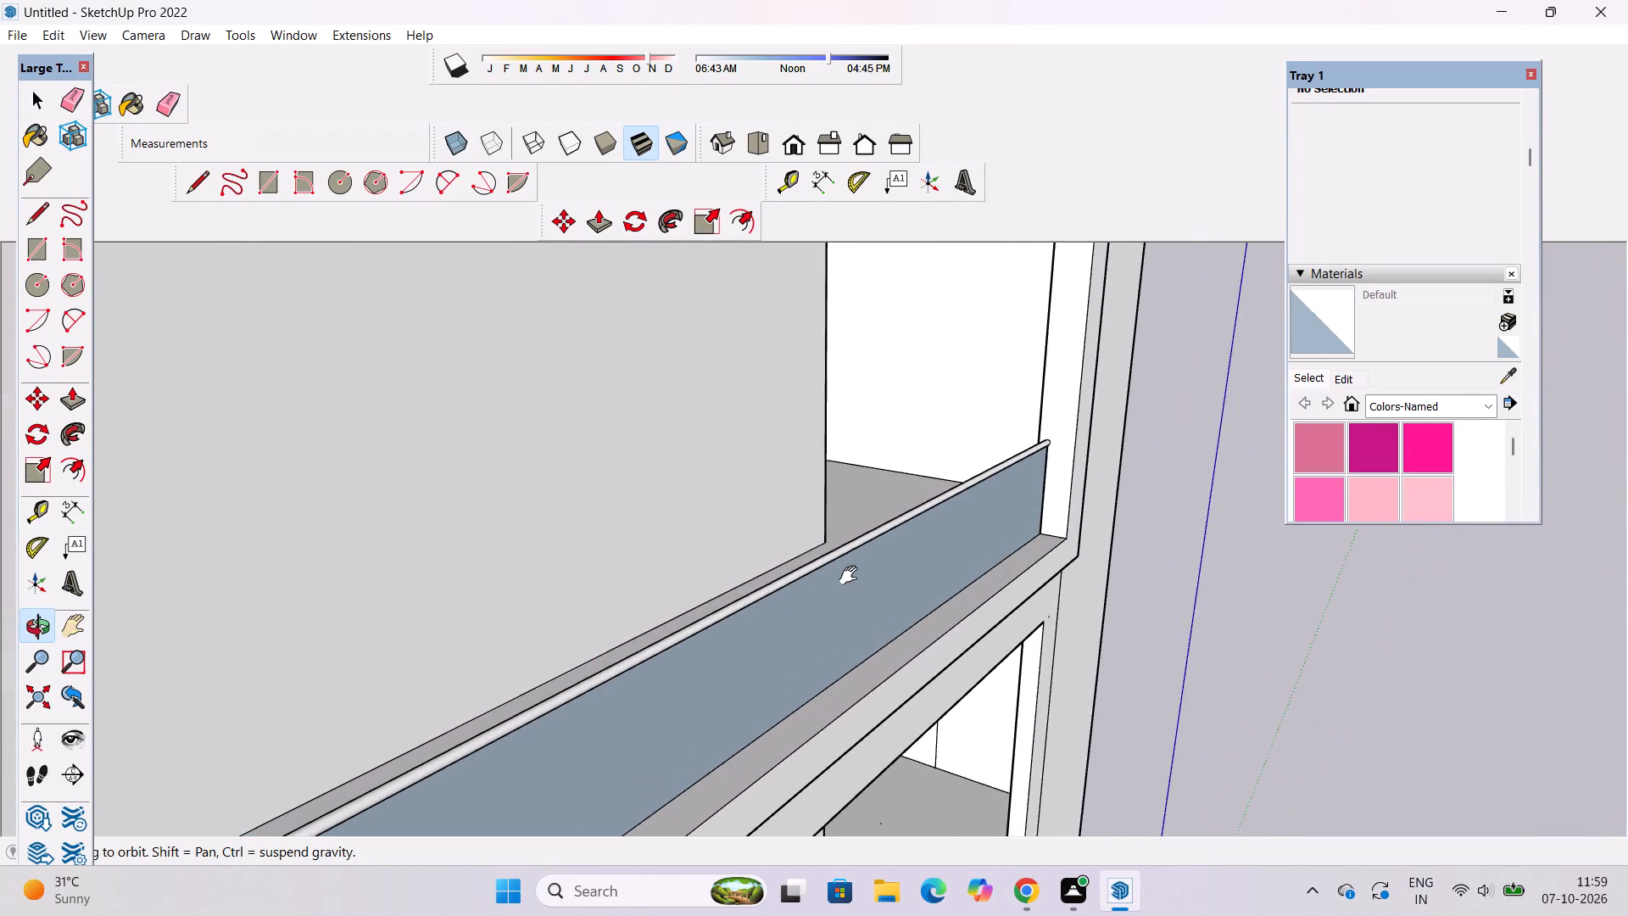
pyautogui.keyDown('shift'); pyautogui.moveTo(840, 584); pyautogui.dragTo(778, 605); pyautogui.keyUp('shift')
pyautogui.keyDown('shift'); pyautogui.moveTo(784, 622); pyautogui.dragTo(729, 639); pyautogui.keyUp('shift')
pyautogui.press('space')
pyautogui.click(753, 649)
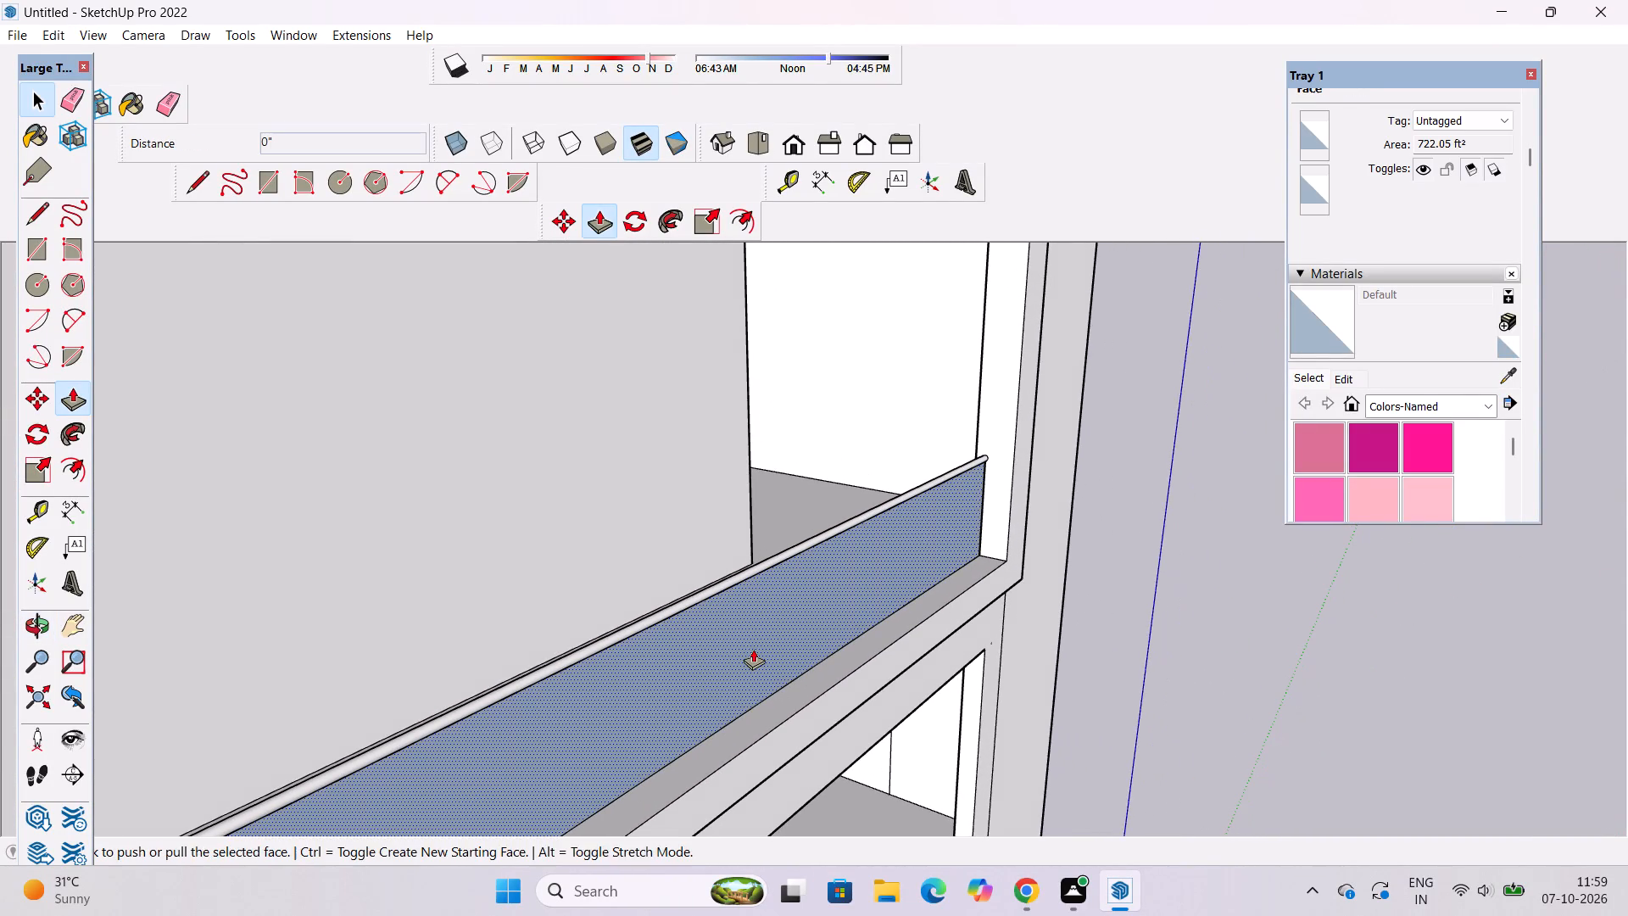
pyautogui.press('p')
pyautogui.click(753, 649)
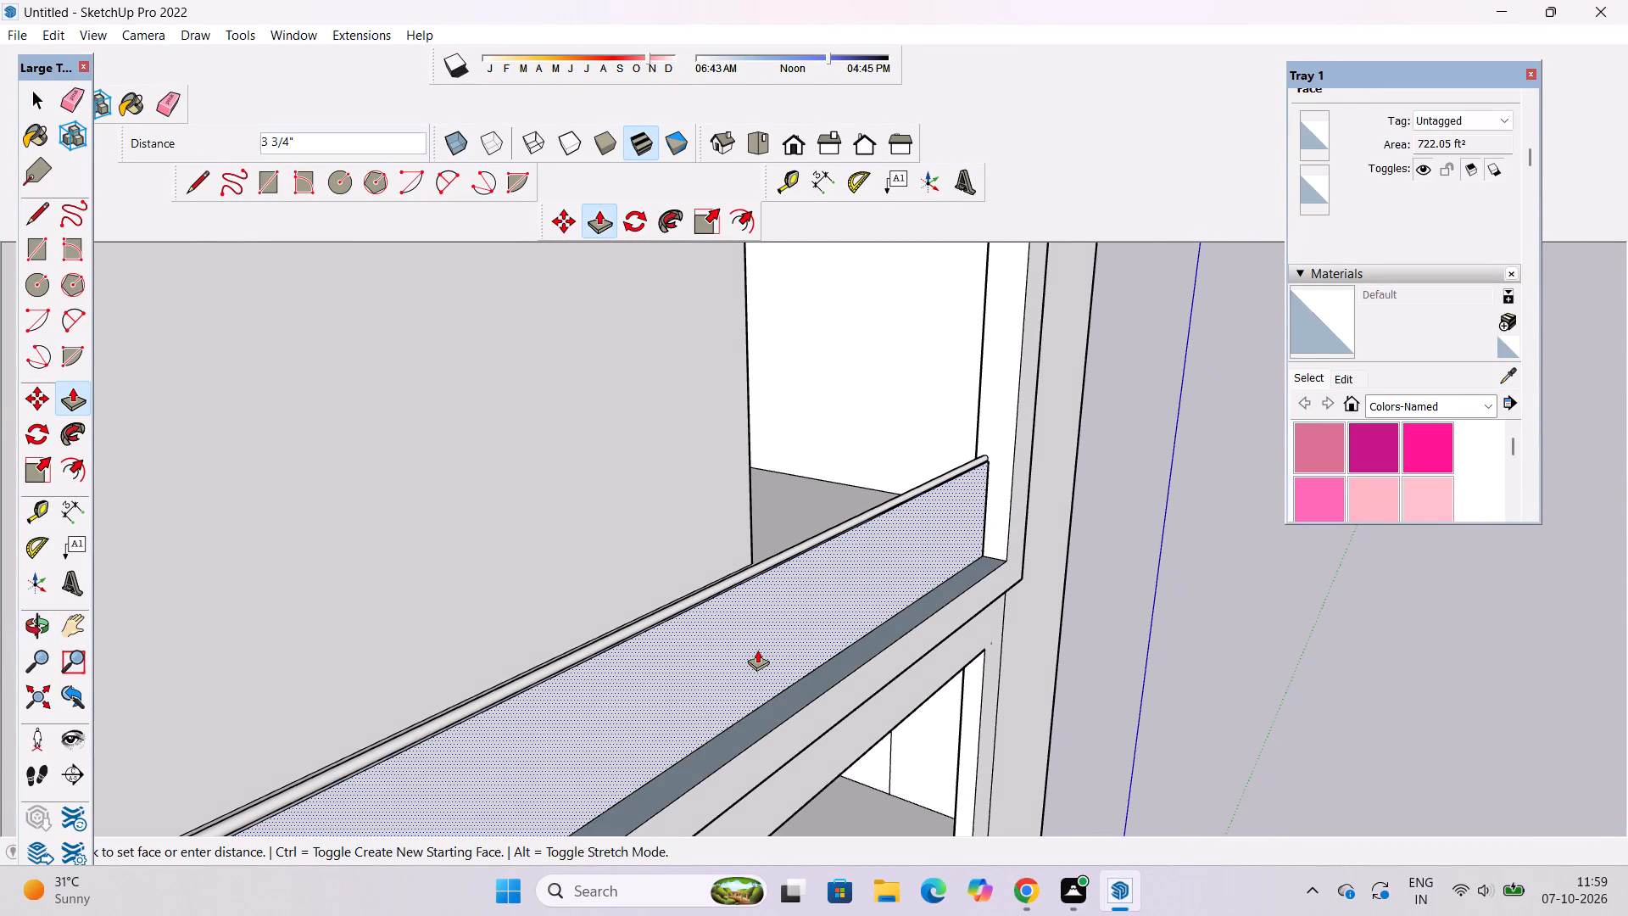
pyautogui.write('2"')
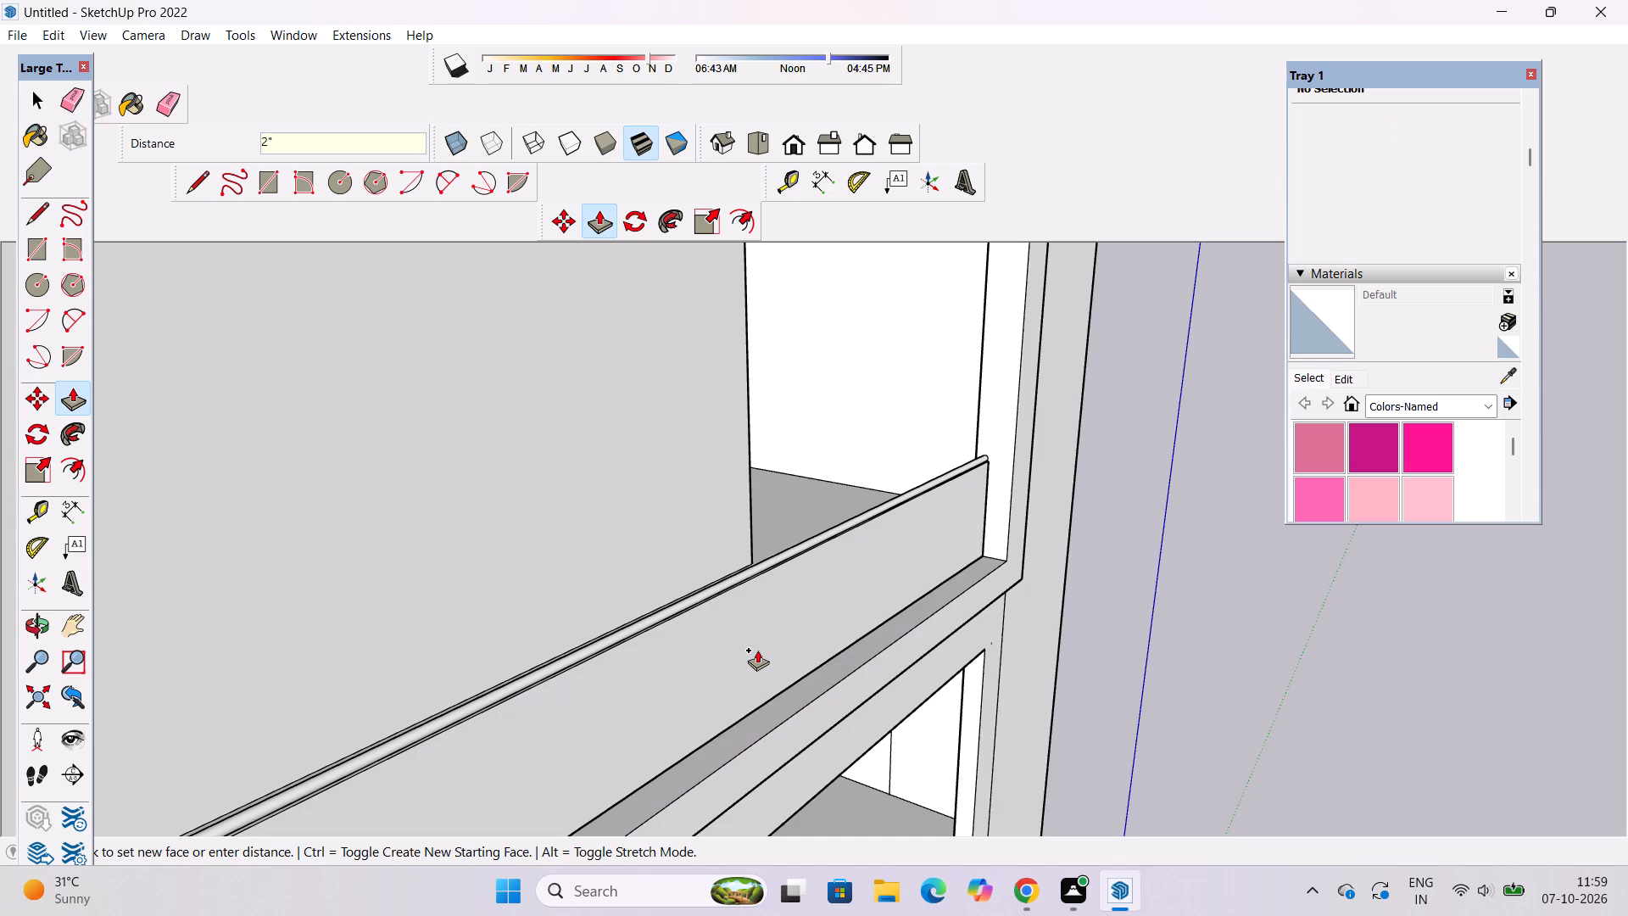
pyautogui.press('Return')
# Examine the thickened panel in its facade opening from the front and from both ends.
pyautogui.press('o')
pyautogui.scroll(-2, 754, 652)
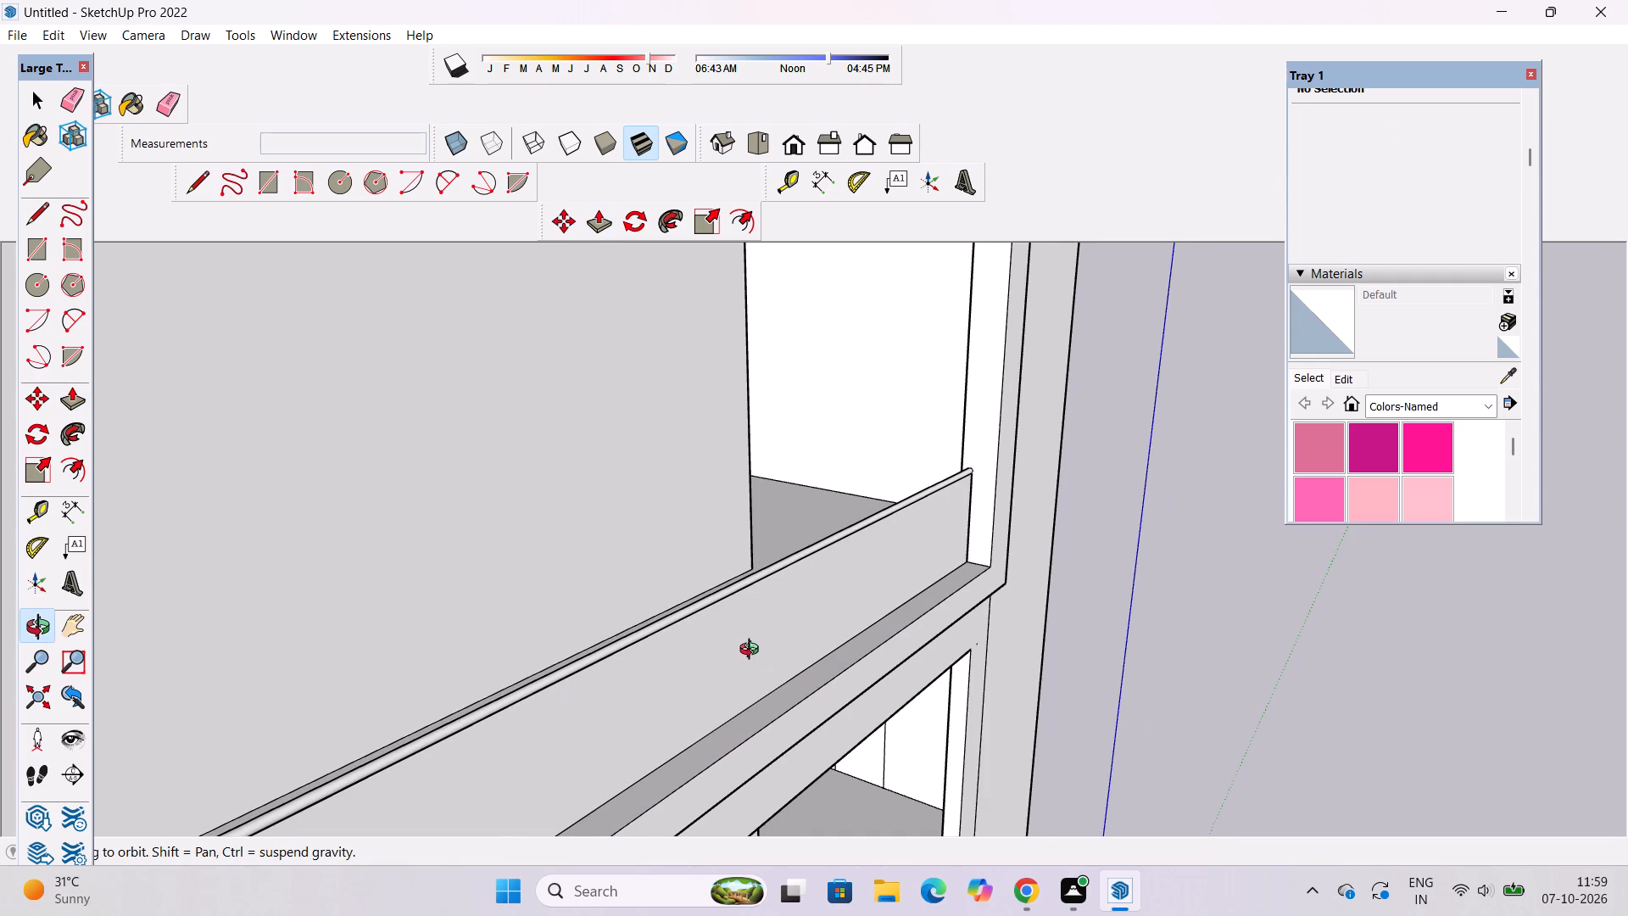
pyautogui.moveTo(824, 659); pyautogui.dragTo(650, 667)
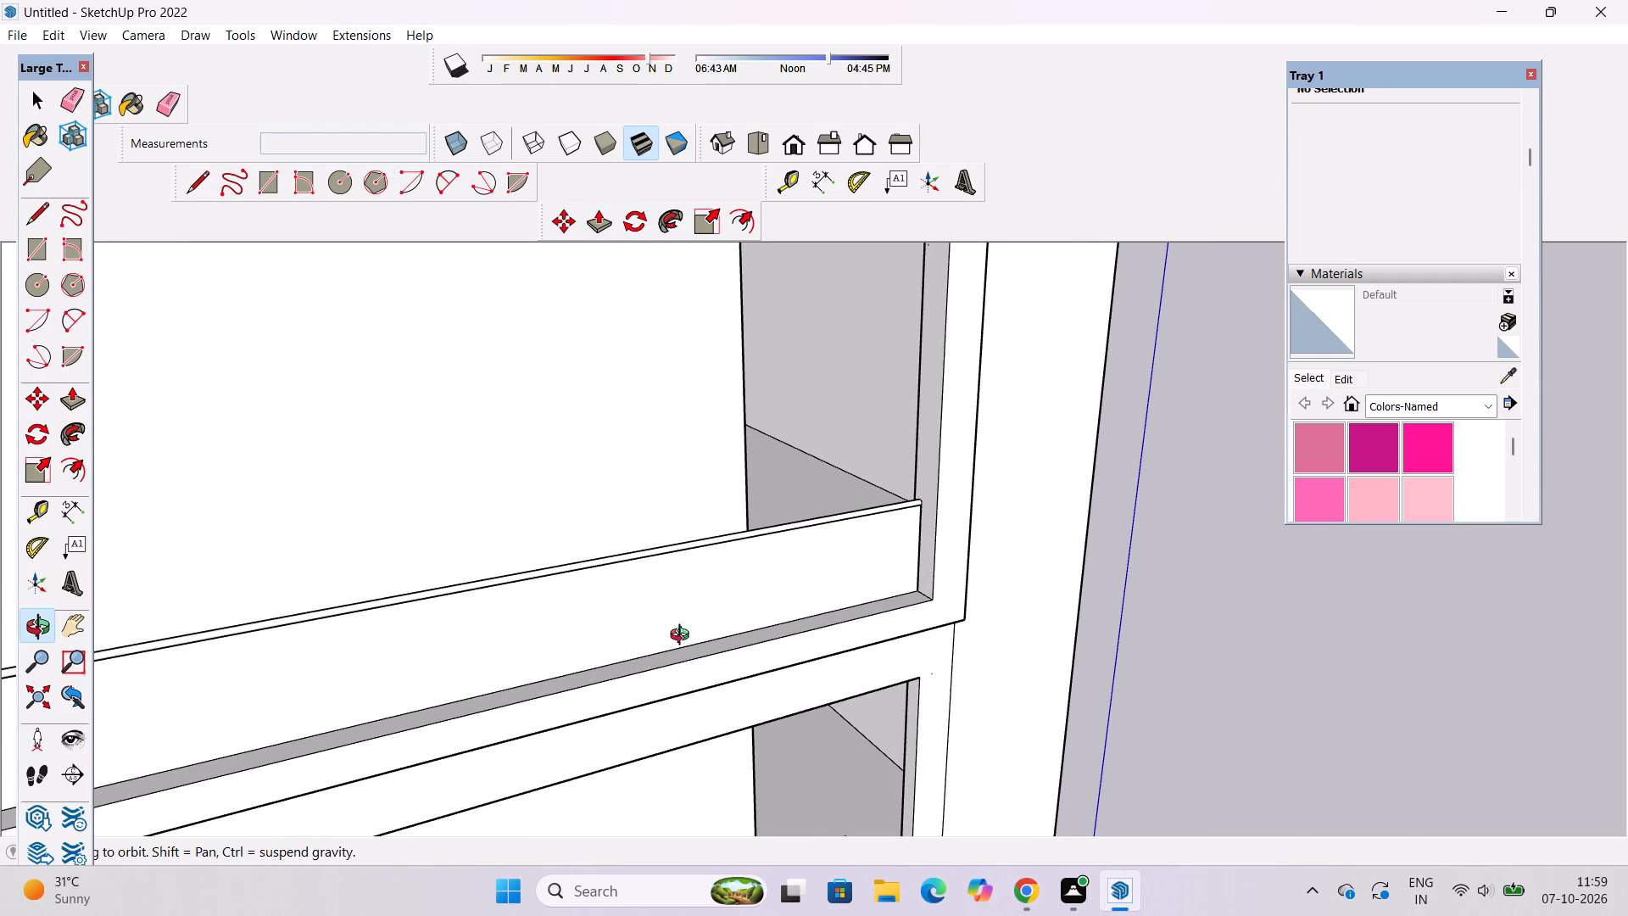
pyautogui.scroll(-5, 683, 637)
pyautogui.moveTo(806, 683); pyautogui.dragTo(704, 679)
pyautogui.keyDown('shift'); pyautogui.moveTo(638, 664); pyautogui.dragTo(928, 741); pyautogui.keyUp('shift')
pyautogui.scroll(3, 934, 733)
pyautogui.moveTo(1020, 738); pyautogui.dragTo(984, 668)
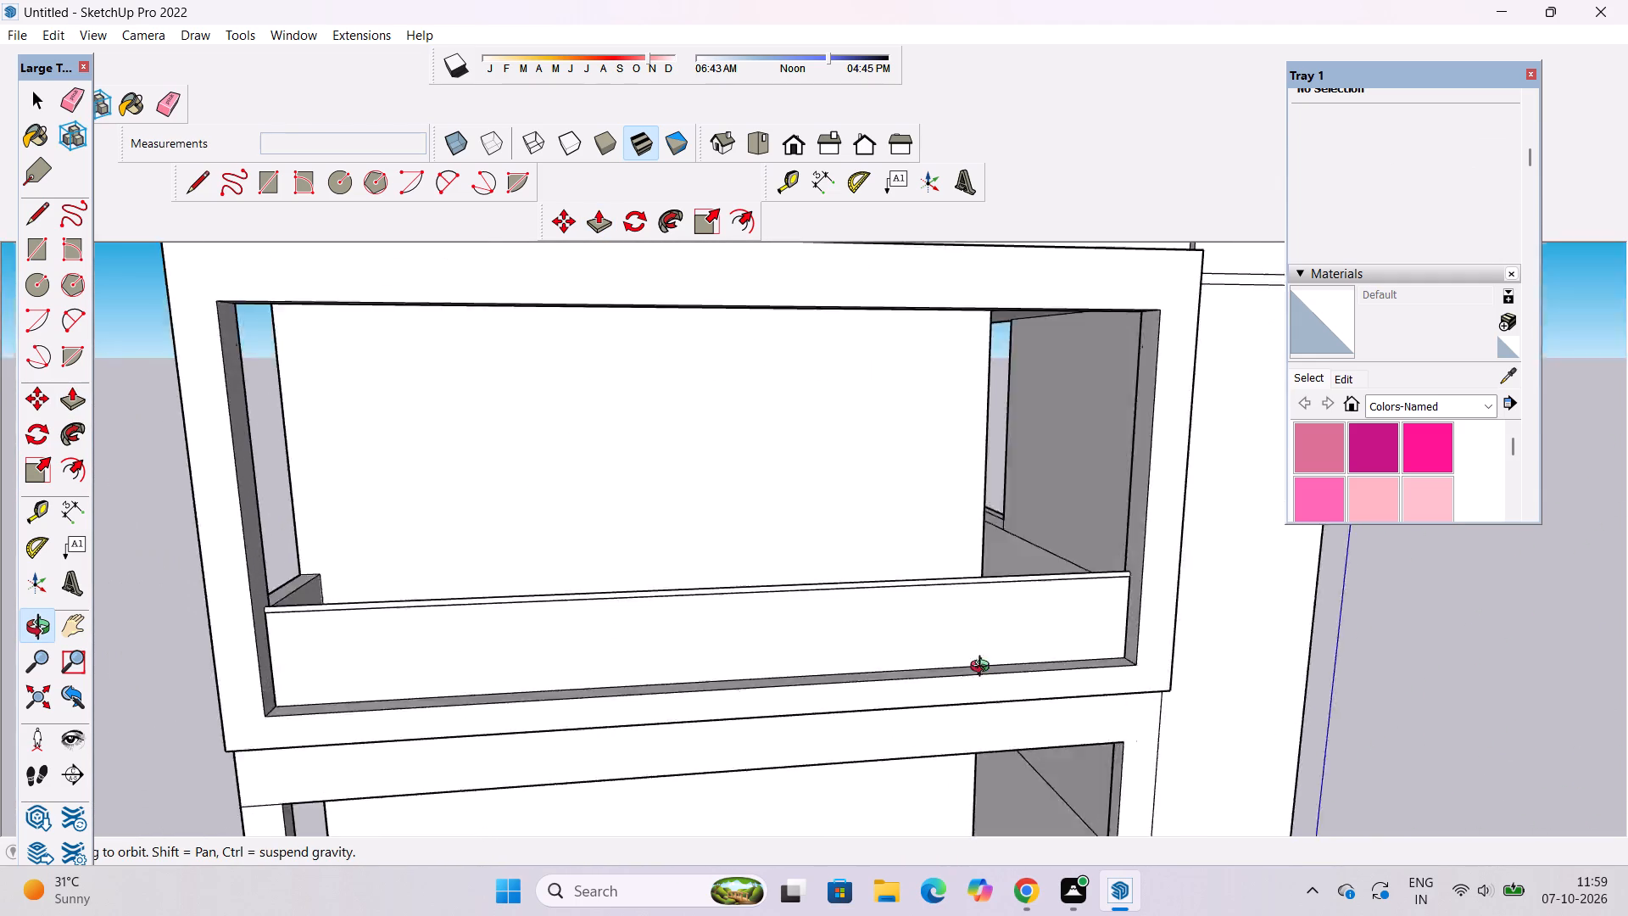
pyautogui.moveTo(984, 668); pyautogui.dragTo(708, 619)
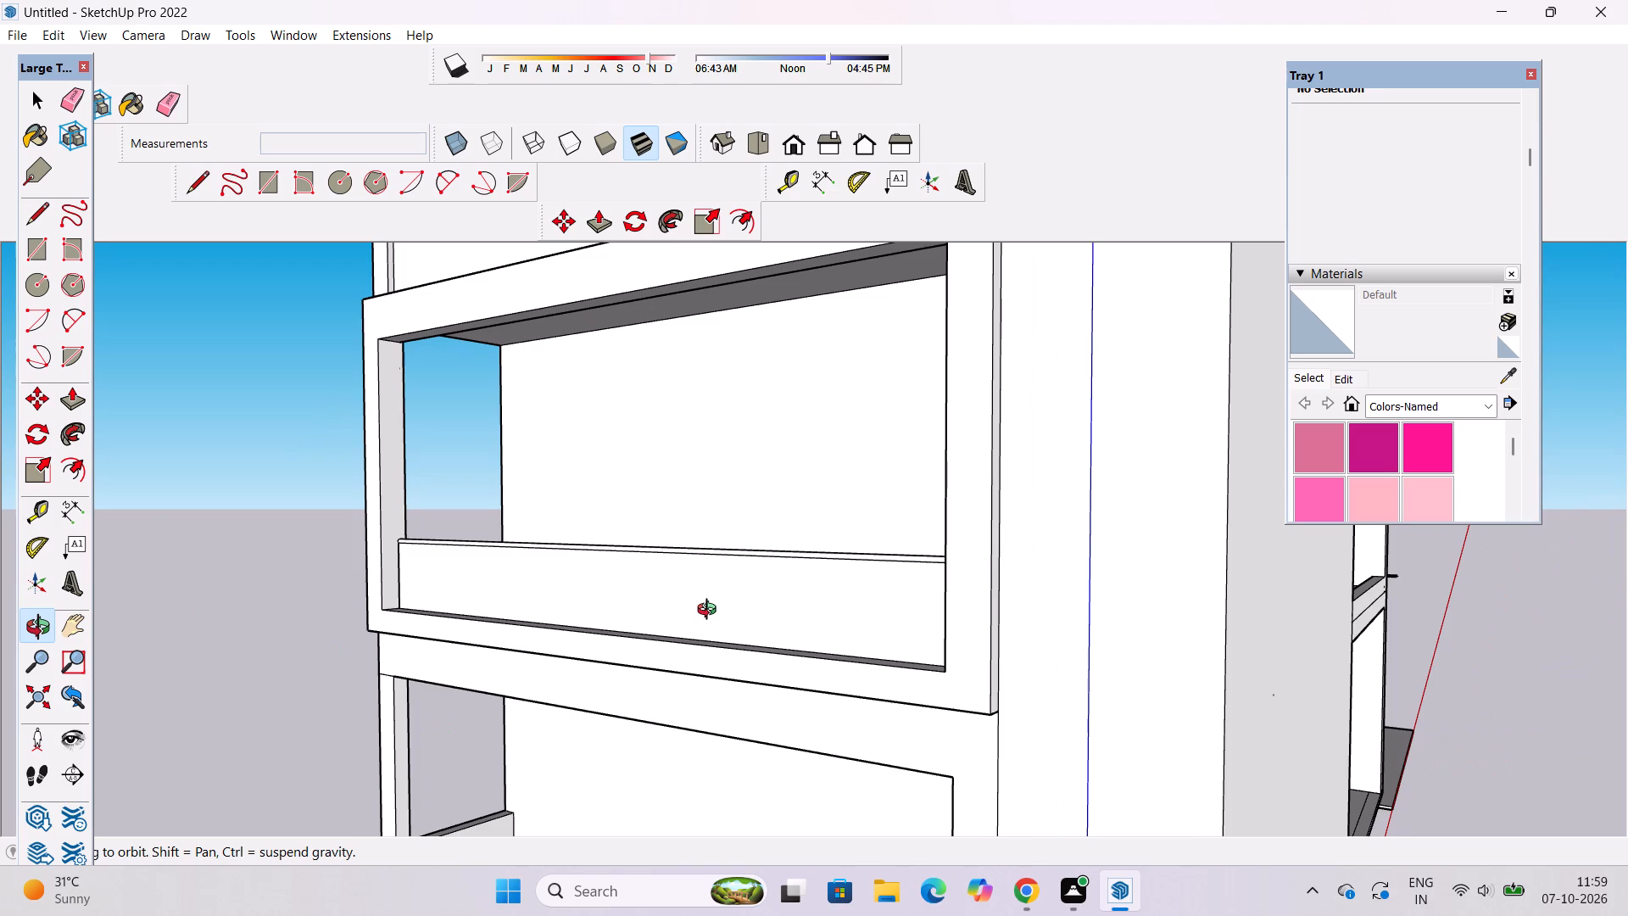
pyautogui.scroll(-1, 711, 612)
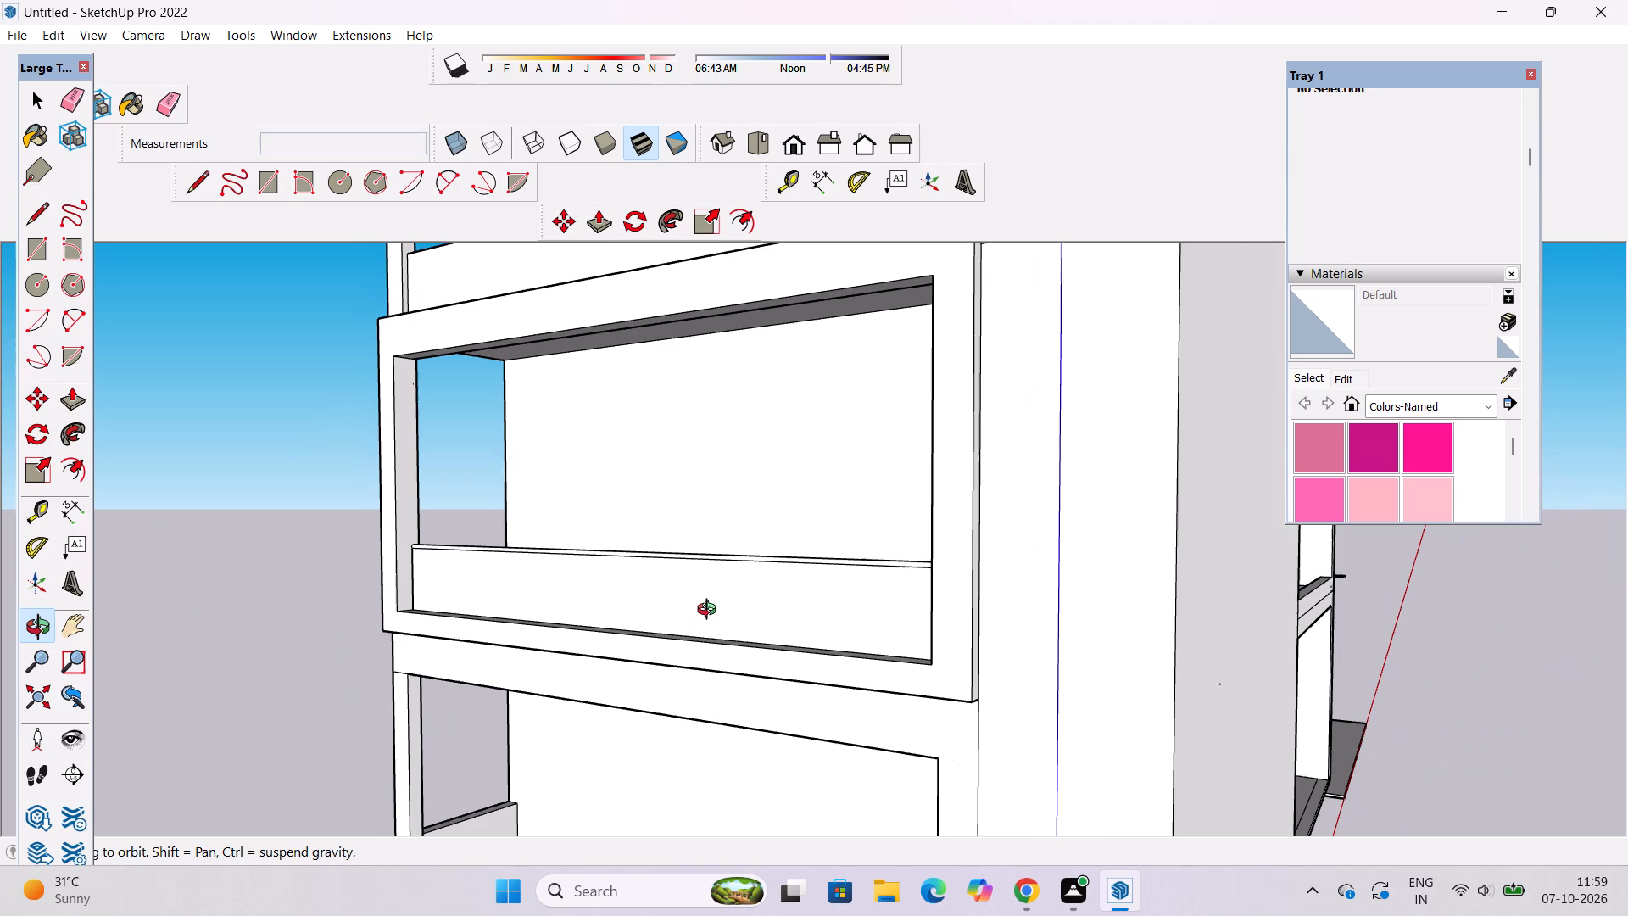
pyautogui.scroll(-3, 711, 612)
pyautogui.moveTo(716, 667); pyautogui.dragTo(871, 763)
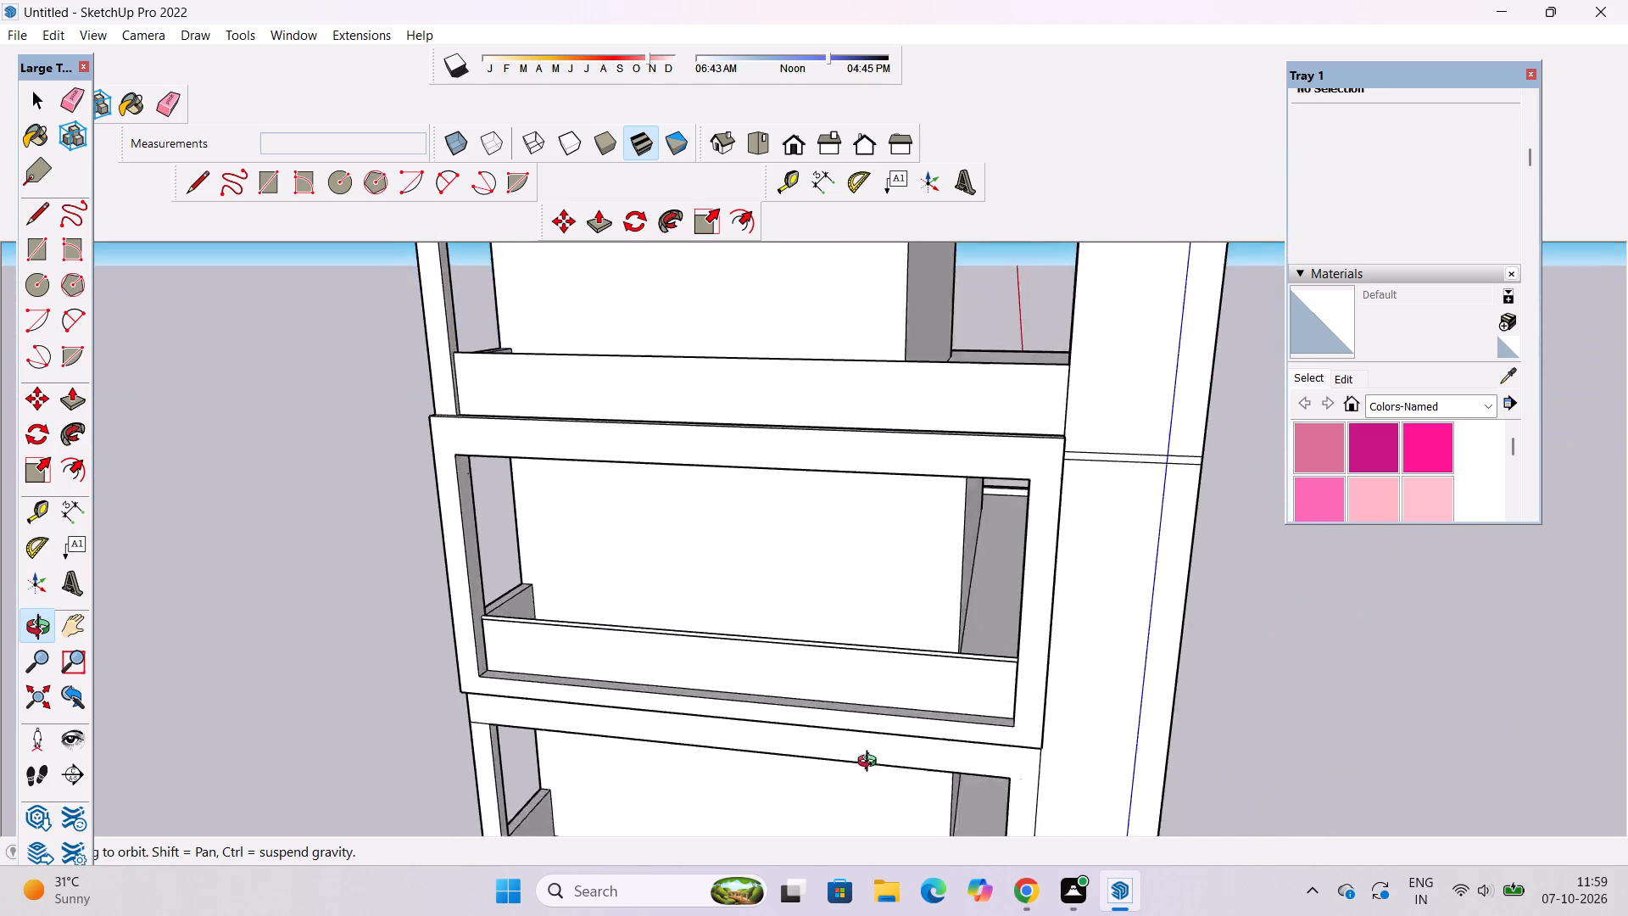
pyautogui.moveTo(871, 763); pyautogui.dragTo(1077, 717)
pyautogui.keyDown('shift'); pyautogui.moveTo(980, 685); pyautogui.dragTo(817, 653); pyautogui.keyUp('shift')
# Erase the two short horizontal edges on the side face of the corner post beside the panelled opening.
pyautogui.moveTo(532, 679); pyautogui.dragTo(842, 692)
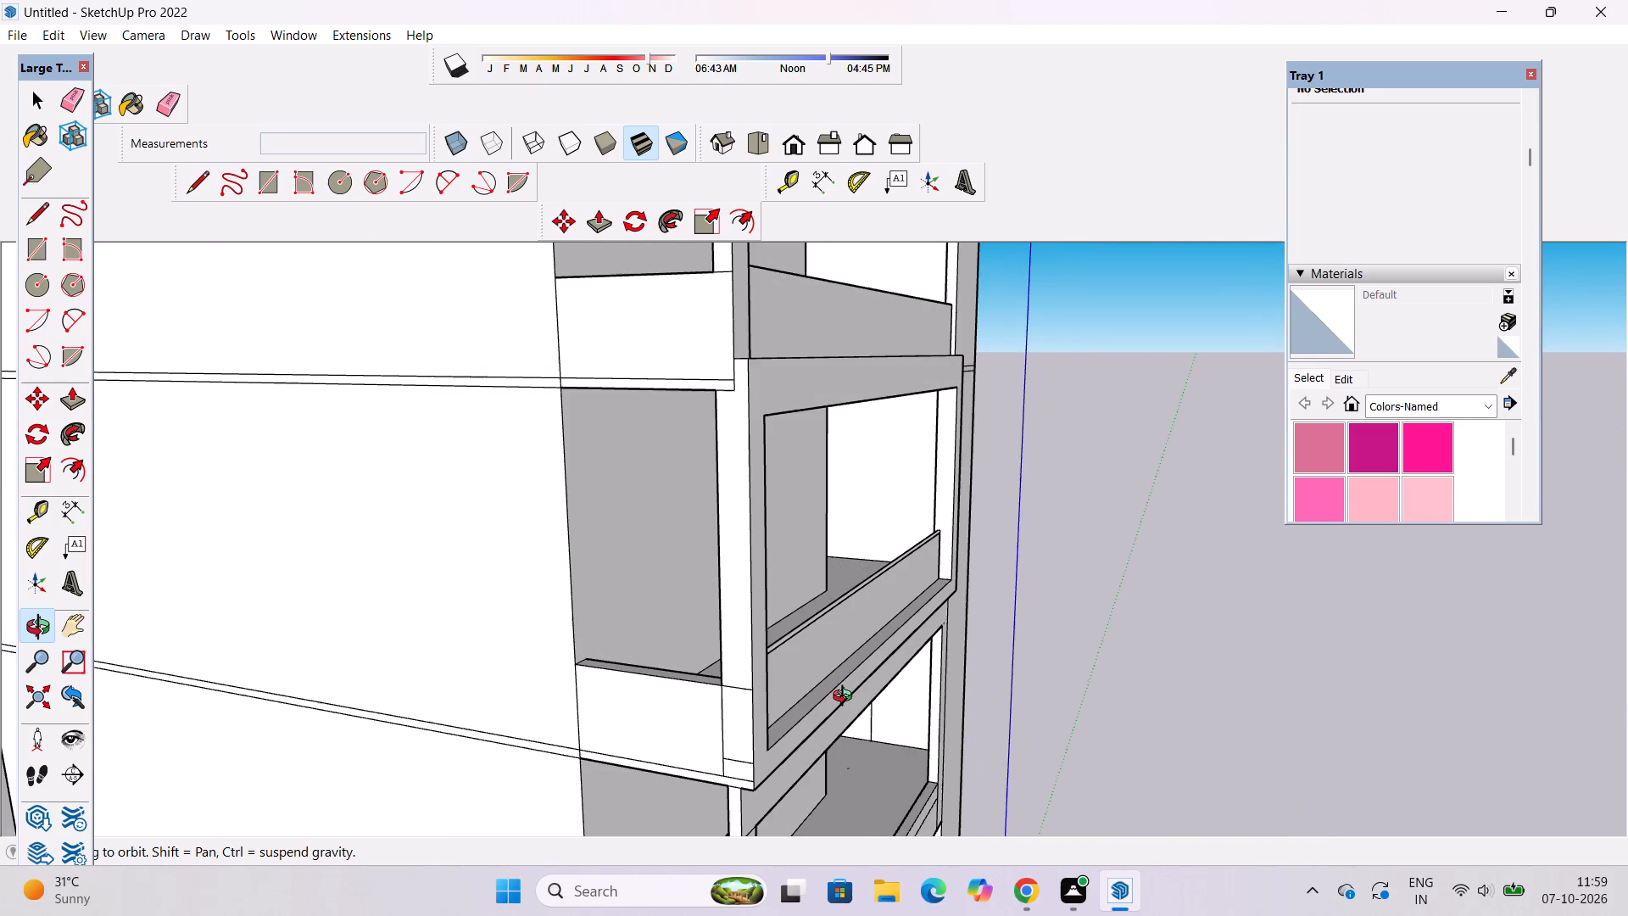
pyautogui.scroll(7, 755, 723)
pyautogui.keyDown('shift'); pyautogui.moveTo(752, 723); pyautogui.dragTo(751, 669); pyautogui.keyUp('shift')
pyautogui.press('e')
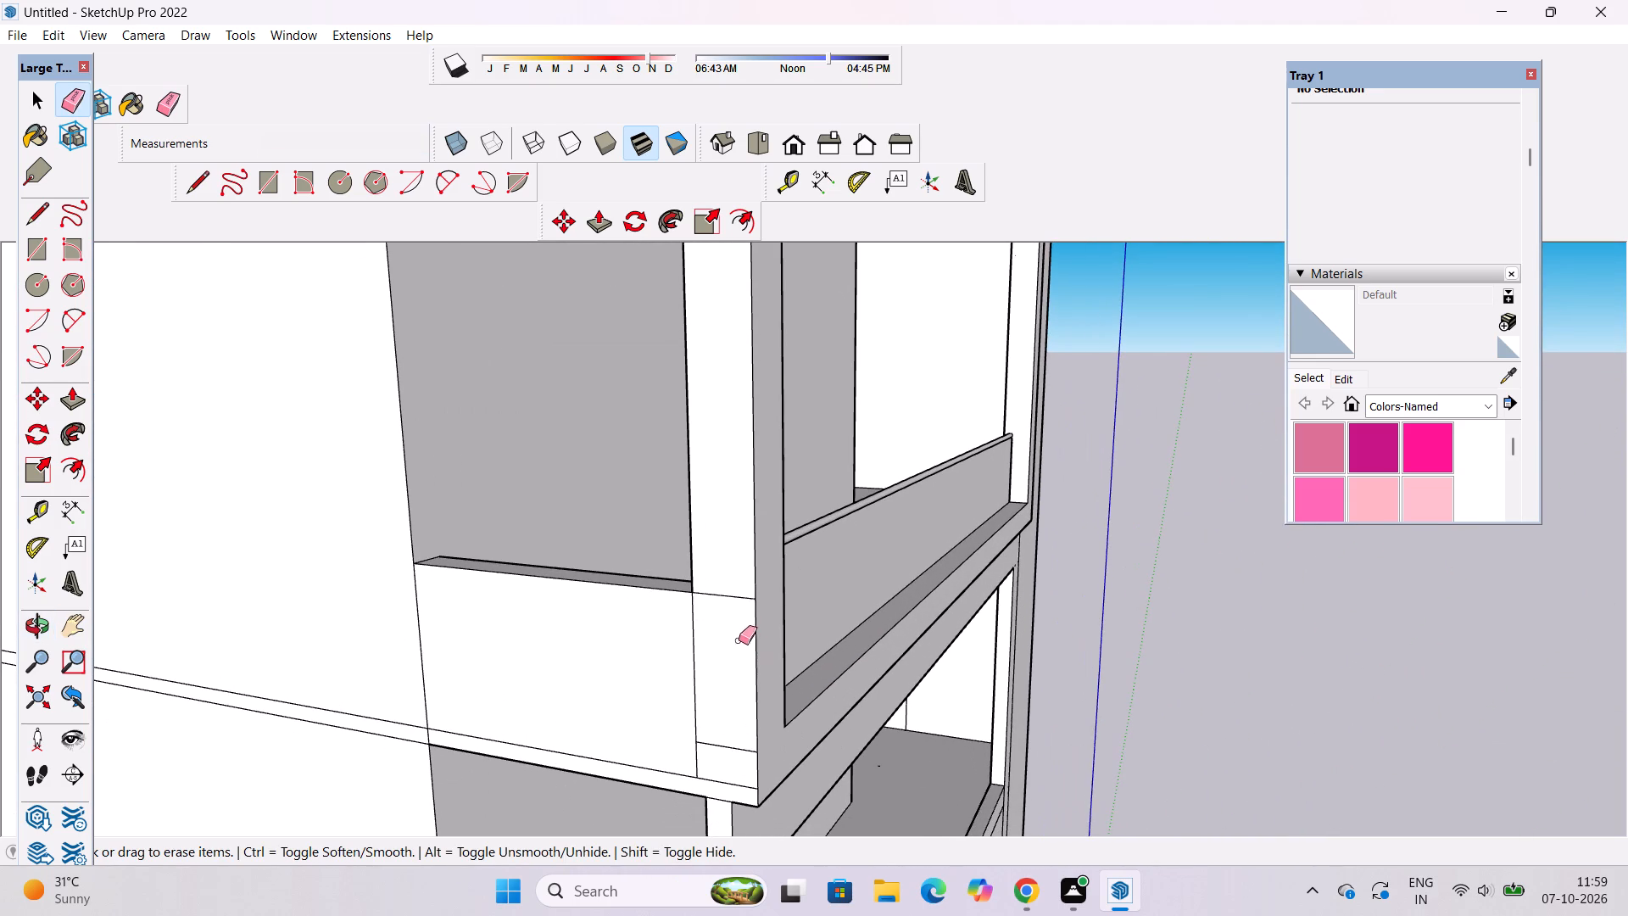
pyautogui.moveTo(723, 575); pyautogui.dragTo(733, 752)
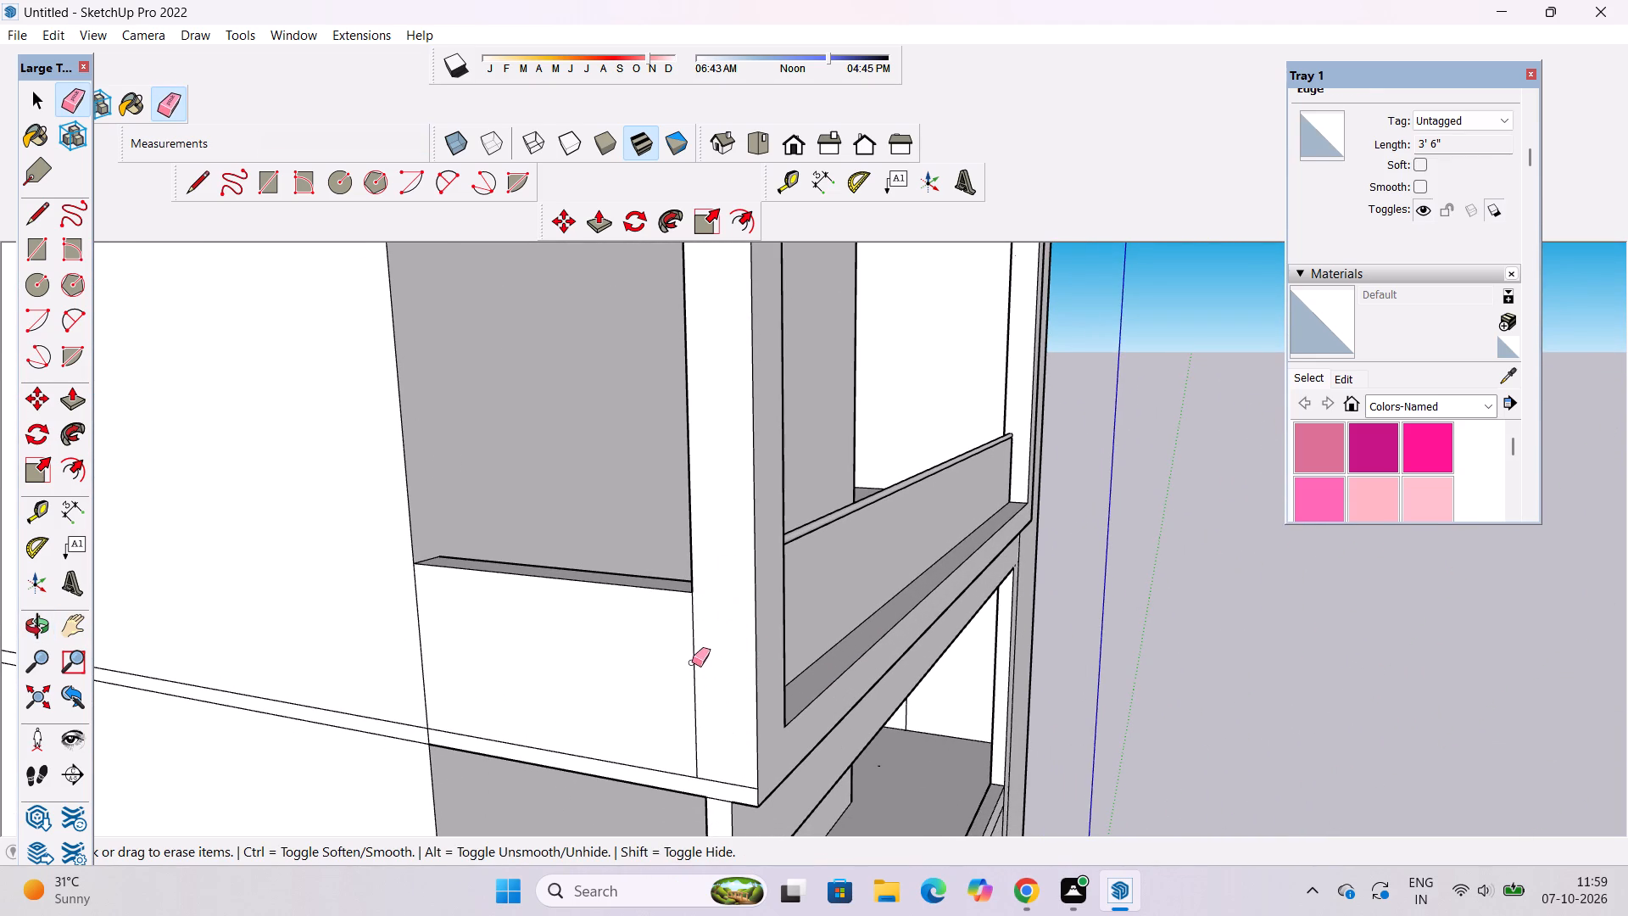
# Erase the matching short horizontal edges on the side face of the corner post one floor below.
pyautogui.press('o')
pyautogui.scroll(-6, 690, 652)
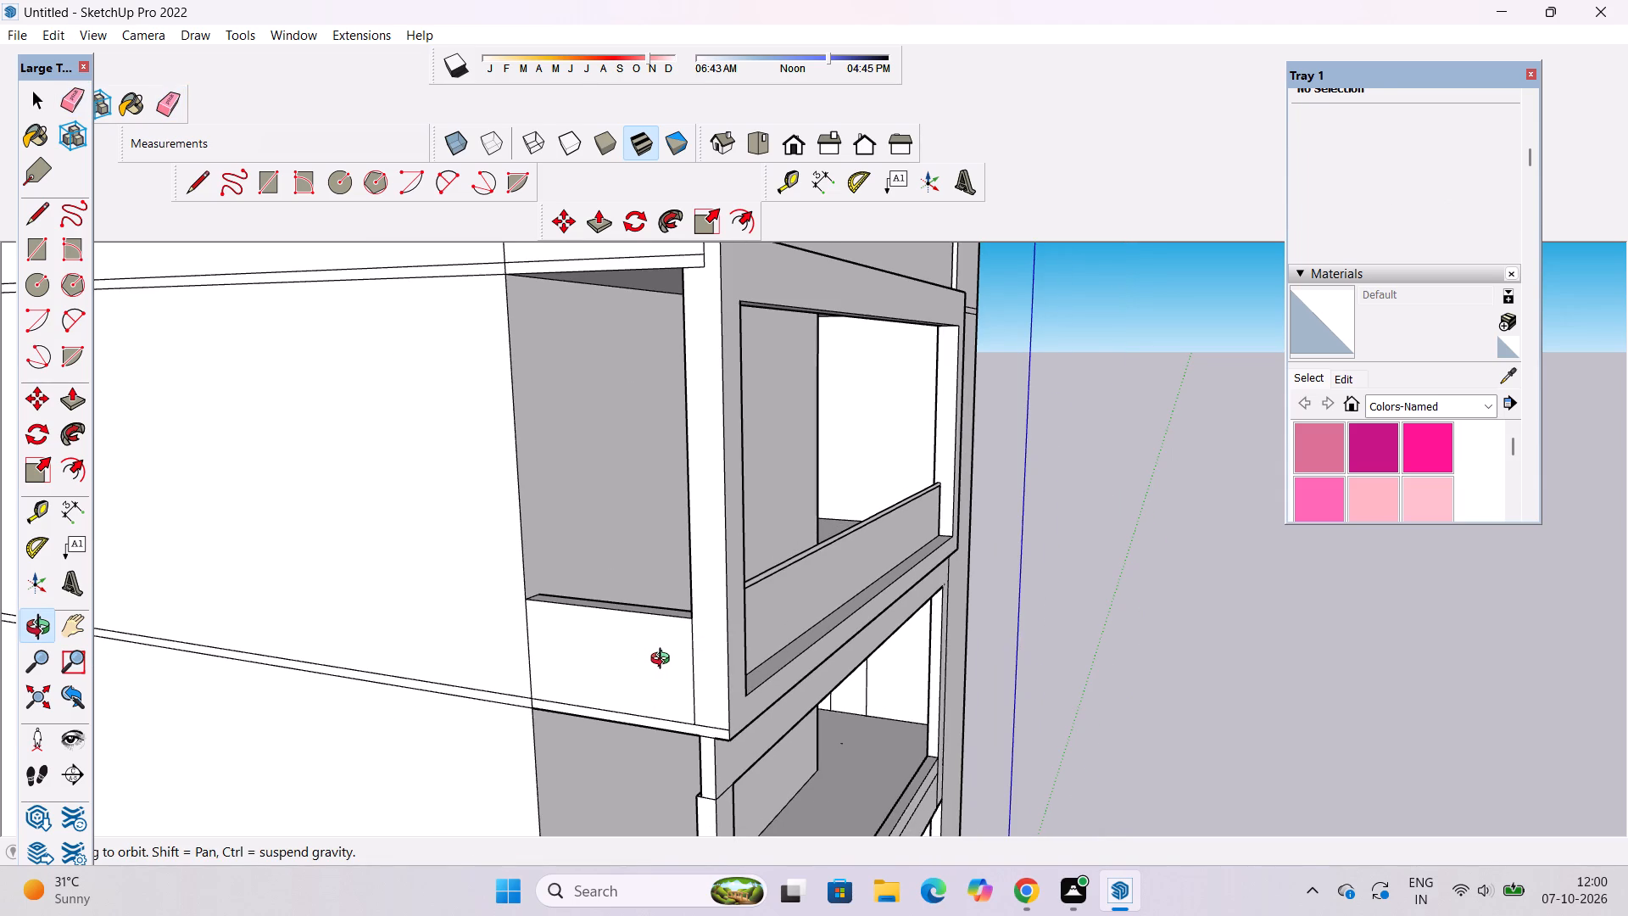
pyautogui.scroll(-2, 711, 650)
pyautogui.moveTo(874, 638); pyautogui.dragTo(728, 640)
pyautogui.scroll(-5, 705, 652)
pyautogui.keyDown('shift'); pyautogui.moveTo(755, 773); pyautogui.dragTo(783, 593); pyautogui.keyUp('shift')
pyautogui.scroll(4, 782, 638)
pyautogui.moveTo(811, 638); pyautogui.dragTo(502, 752)
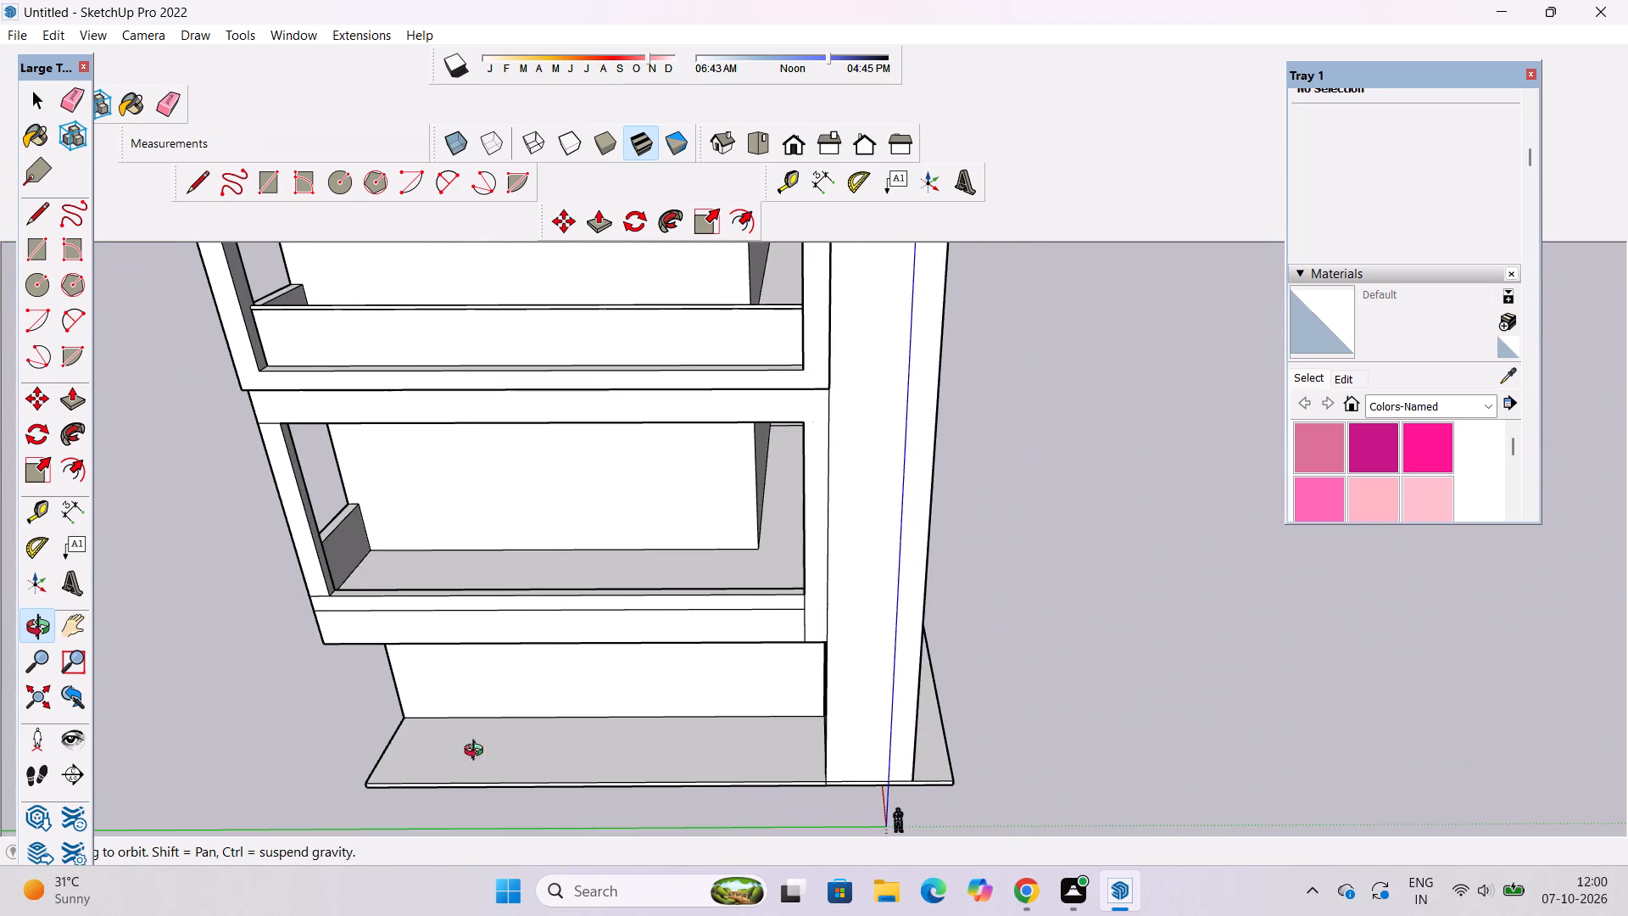
pyautogui.moveTo(348, 709); pyautogui.dragTo(945, 629)
pyautogui.scroll(3, 943, 697)
pyautogui.keyDown('shift'); pyautogui.moveTo(1304, 682); pyautogui.dragTo(870, 684); pyautogui.keyUp('shift')
pyautogui.keyDown('shift'); pyautogui.scroll(4, 800, 684); pyautogui.keyUp('shift')
pyautogui.keyDown('shift'); pyautogui.moveTo(1009, 672); pyautogui.dragTo(937, 684); pyautogui.keyUp('shift')
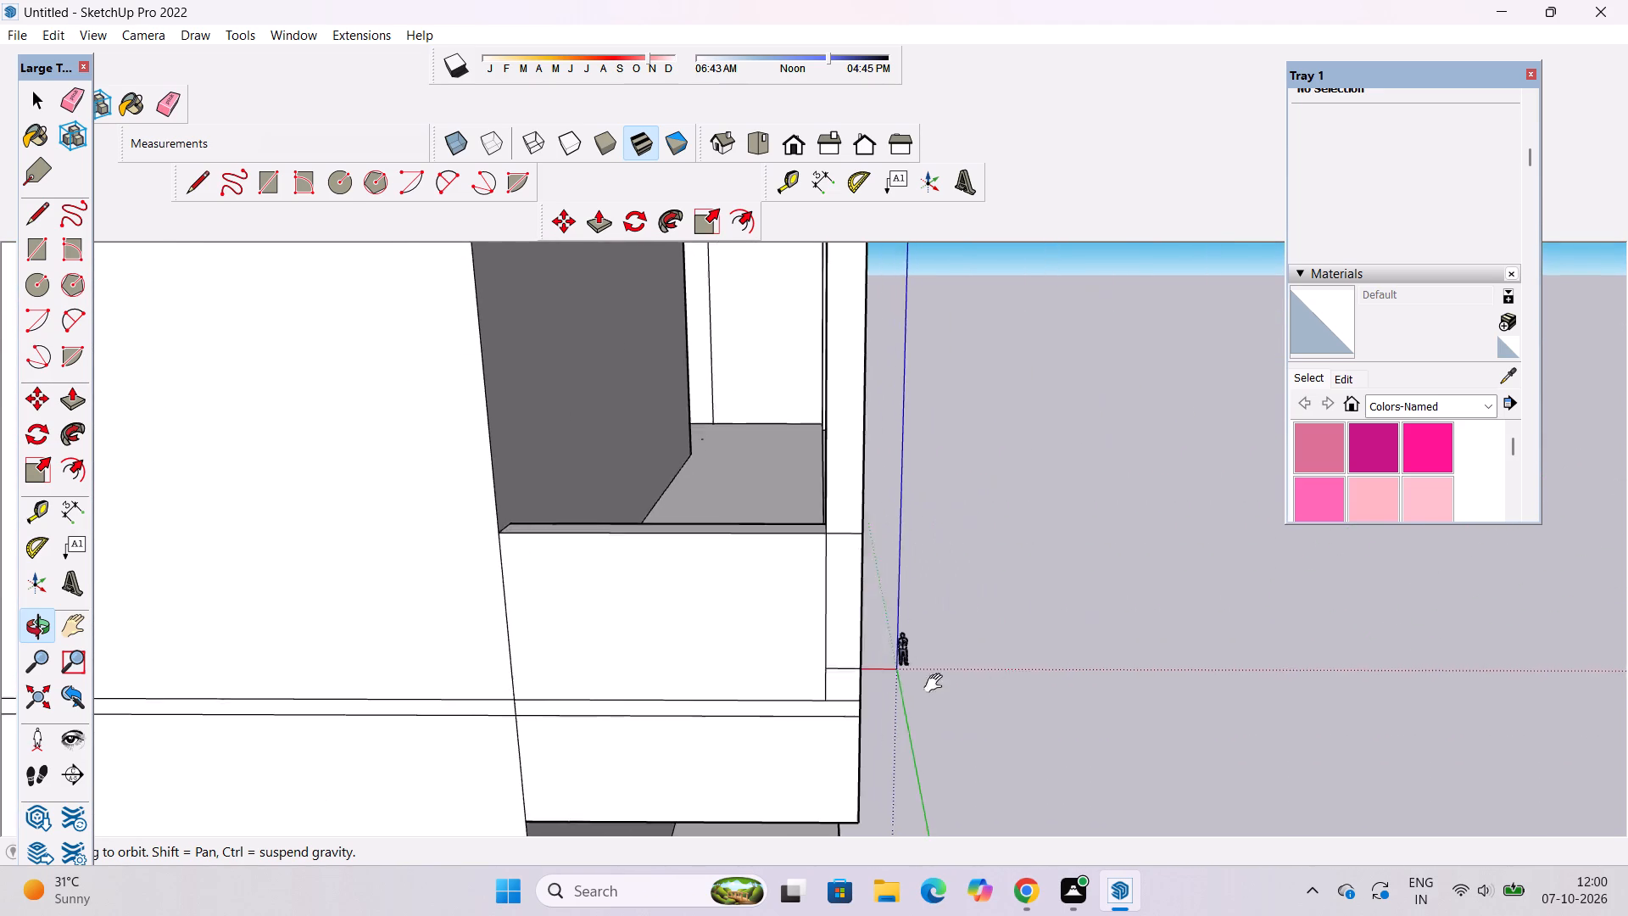
pyautogui.keyDown('shift'); pyautogui.moveTo(937, 684); pyautogui.dragTo(906, 687); pyautogui.keyUp('shift')
pyautogui.moveTo(820, 690); pyautogui.dragTo(799, 690)
pyautogui.press('e')
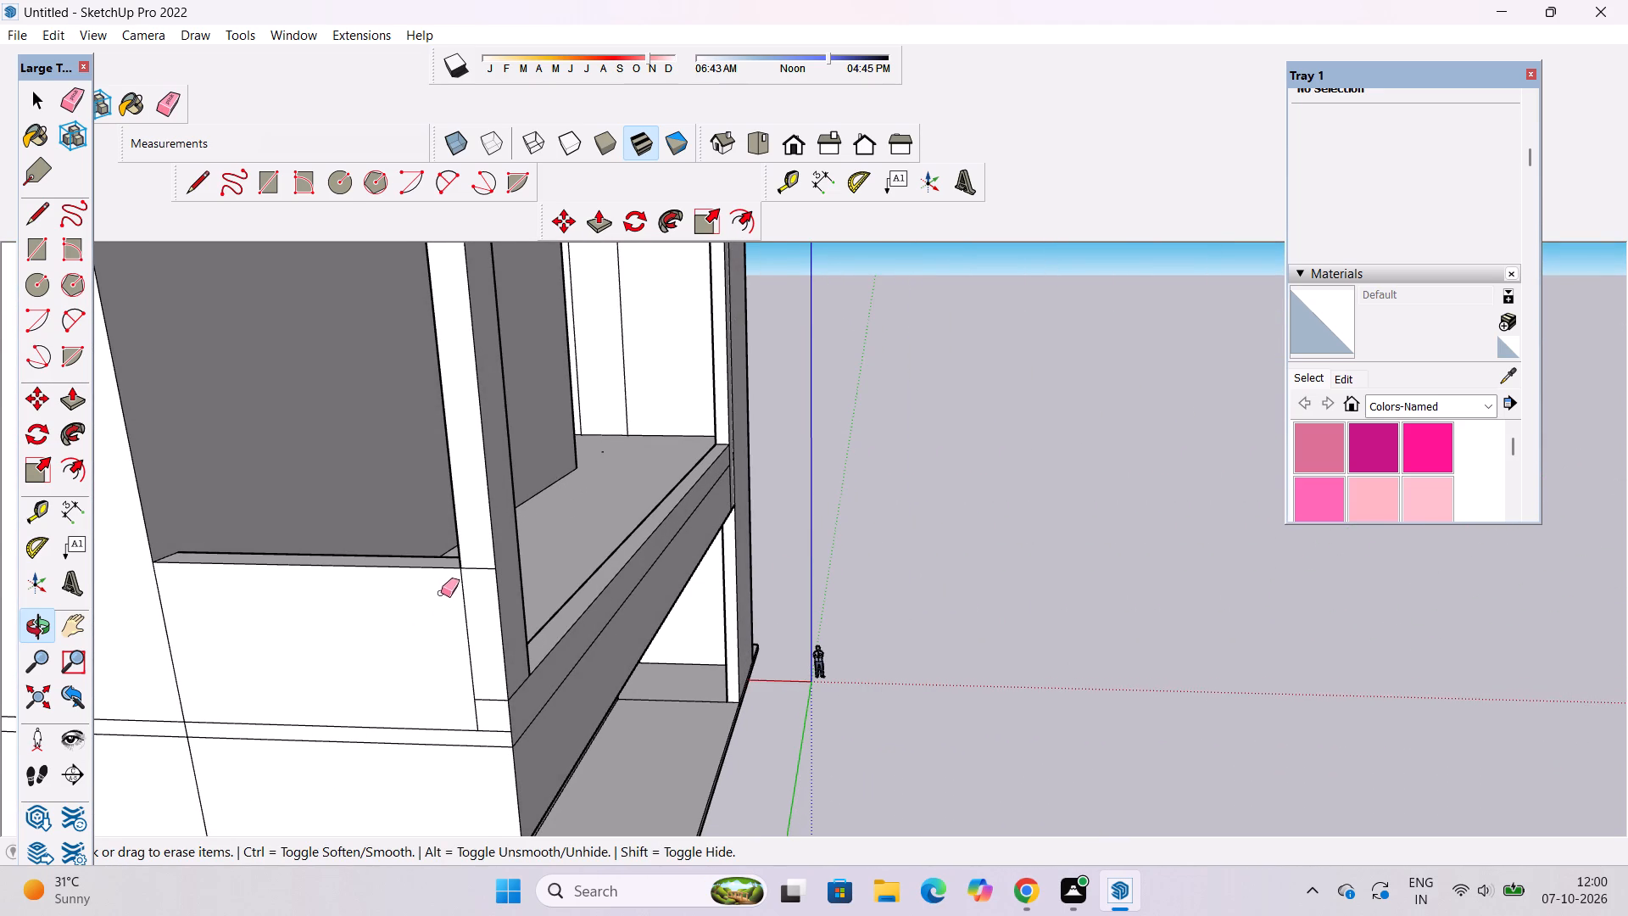
pyautogui.scroll(6, 442, 593)
pyautogui.moveTo(517, 540); pyautogui.dragTo(516, 553)
pyautogui.moveTo(510, 671); pyautogui.dragTo(527, 792)
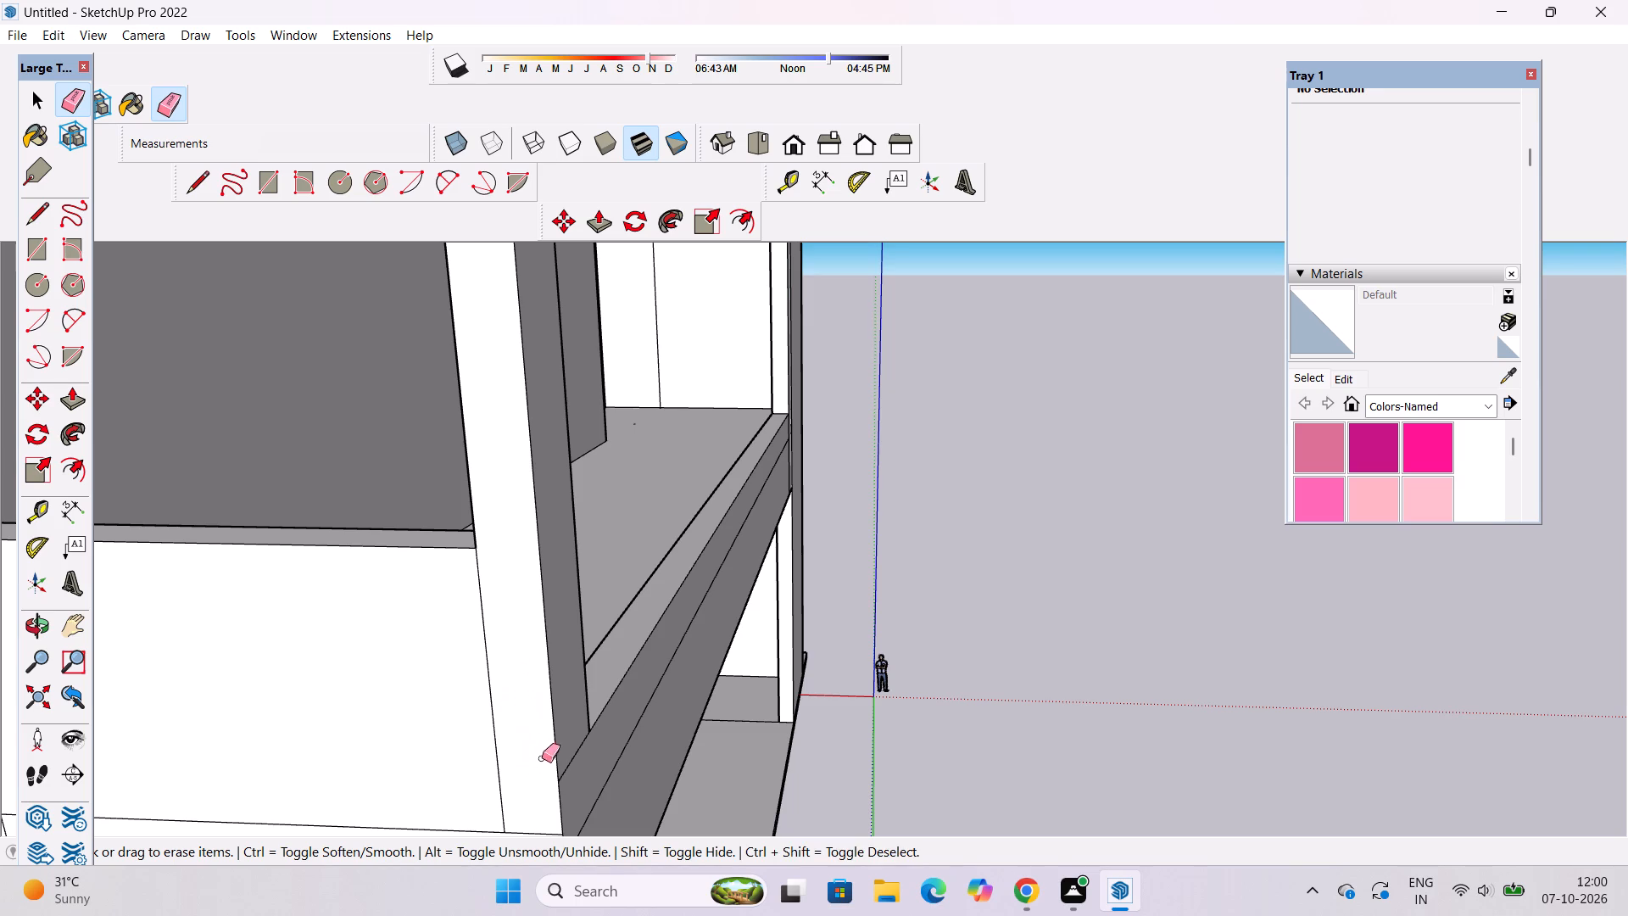
pyautogui.scroll(-1, 572, 691)
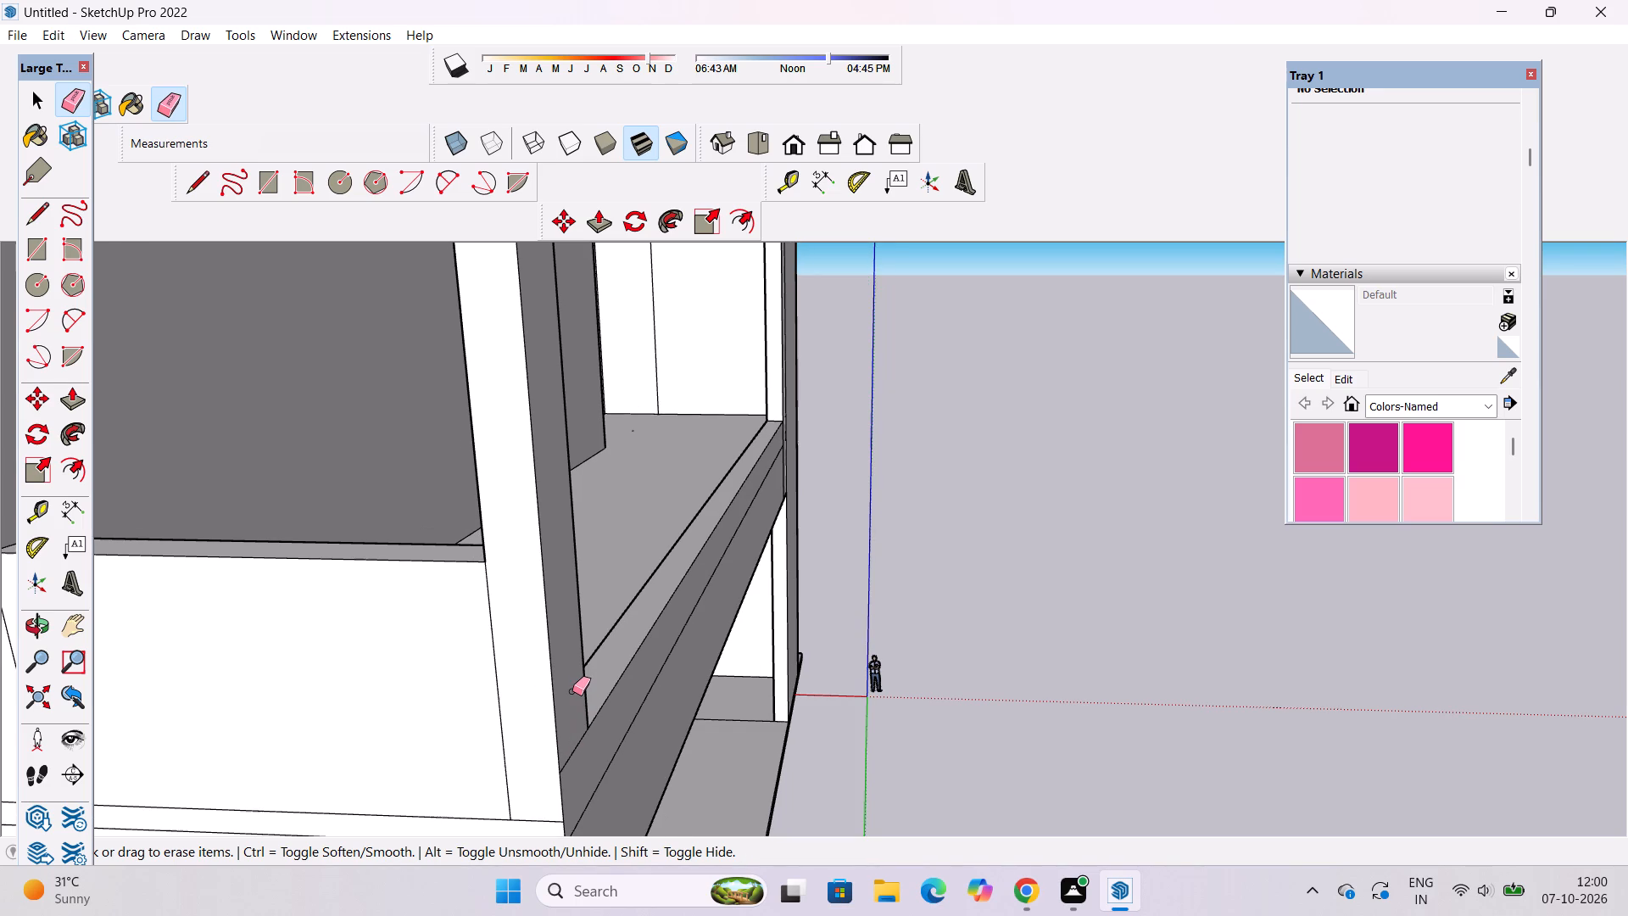
pyautogui.press('space')
# Erase the short edge between the corner post and the bottom beam on the front of the lower facade opening.
pyautogui.write('o')
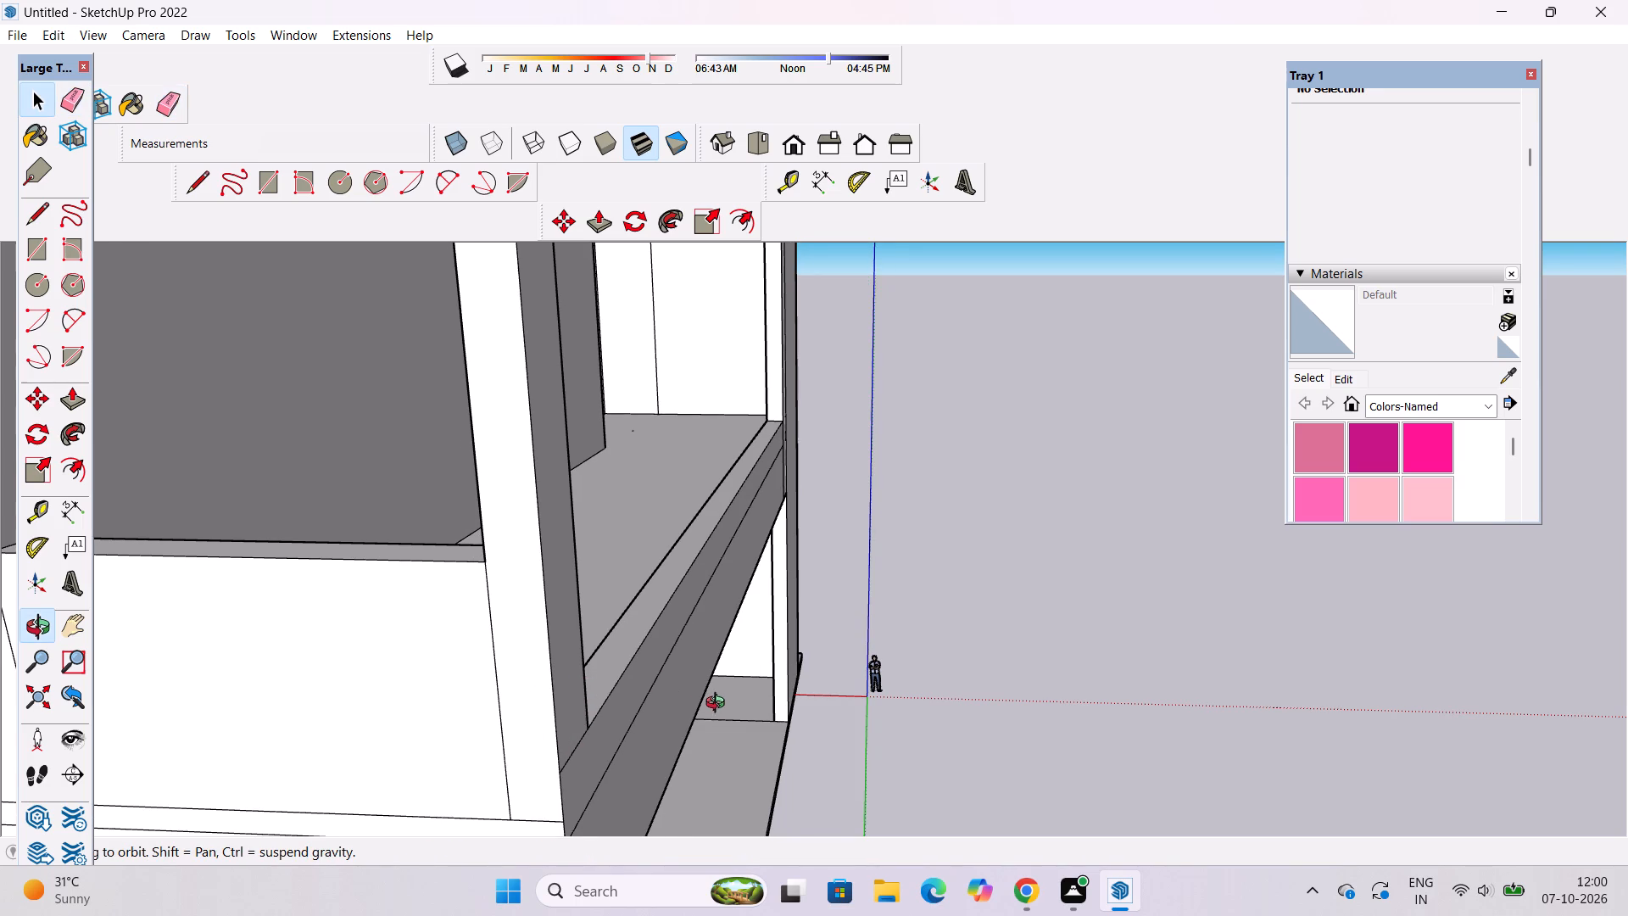
pyautogui.moveTo(745, 703); pyautogui.dragTo(618, 713)
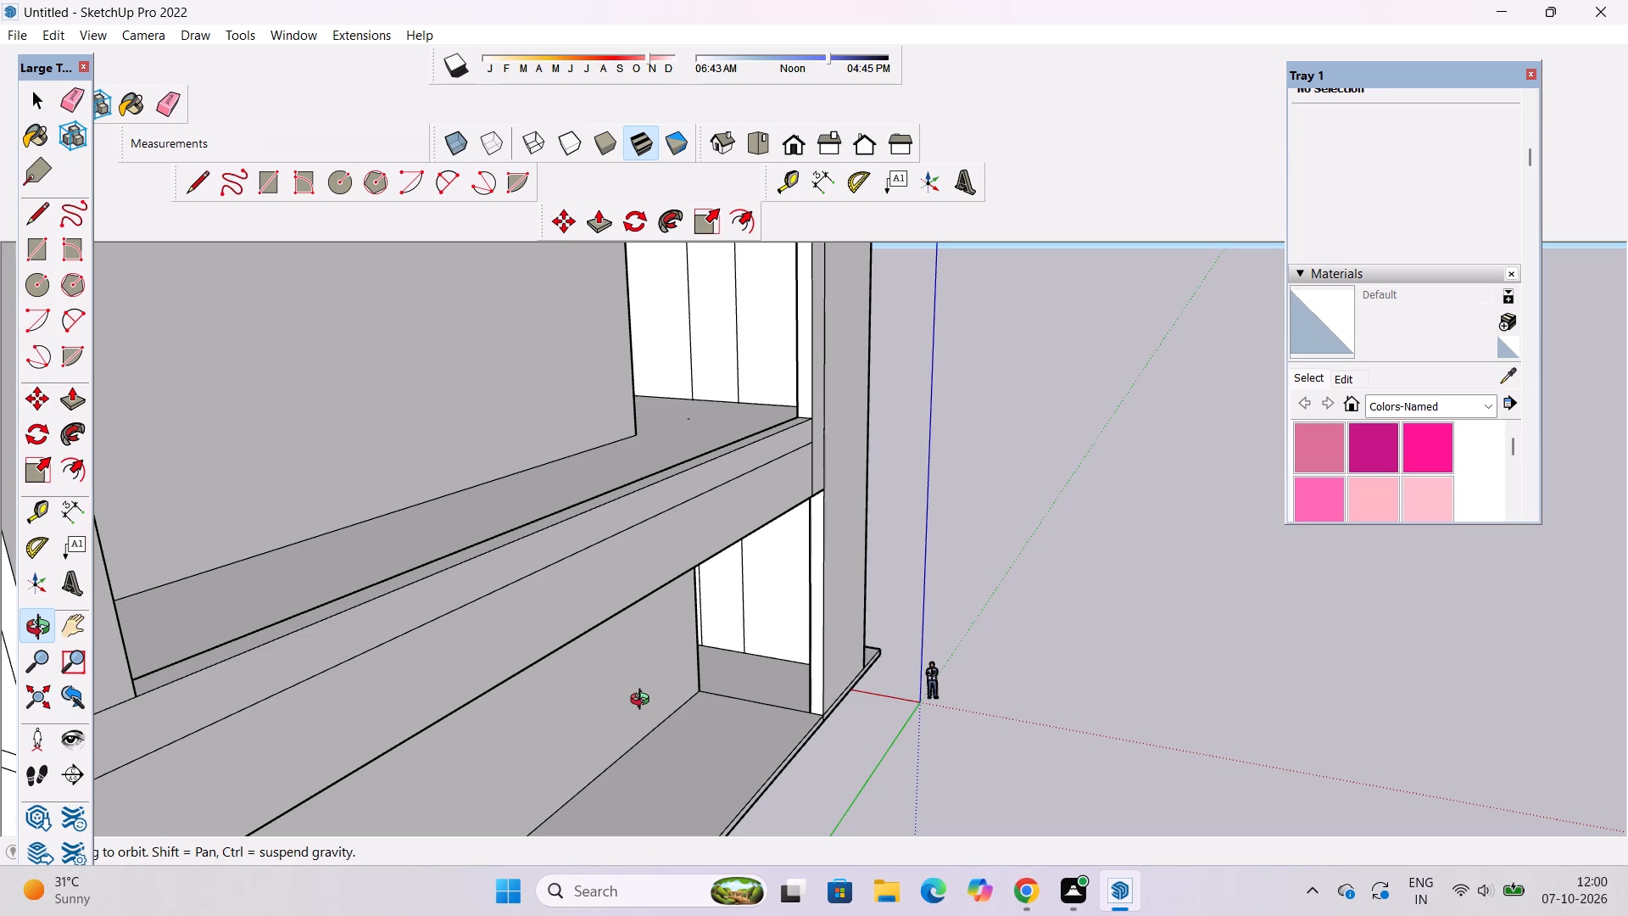
pyautogui.scroll(-4, 819, 591)
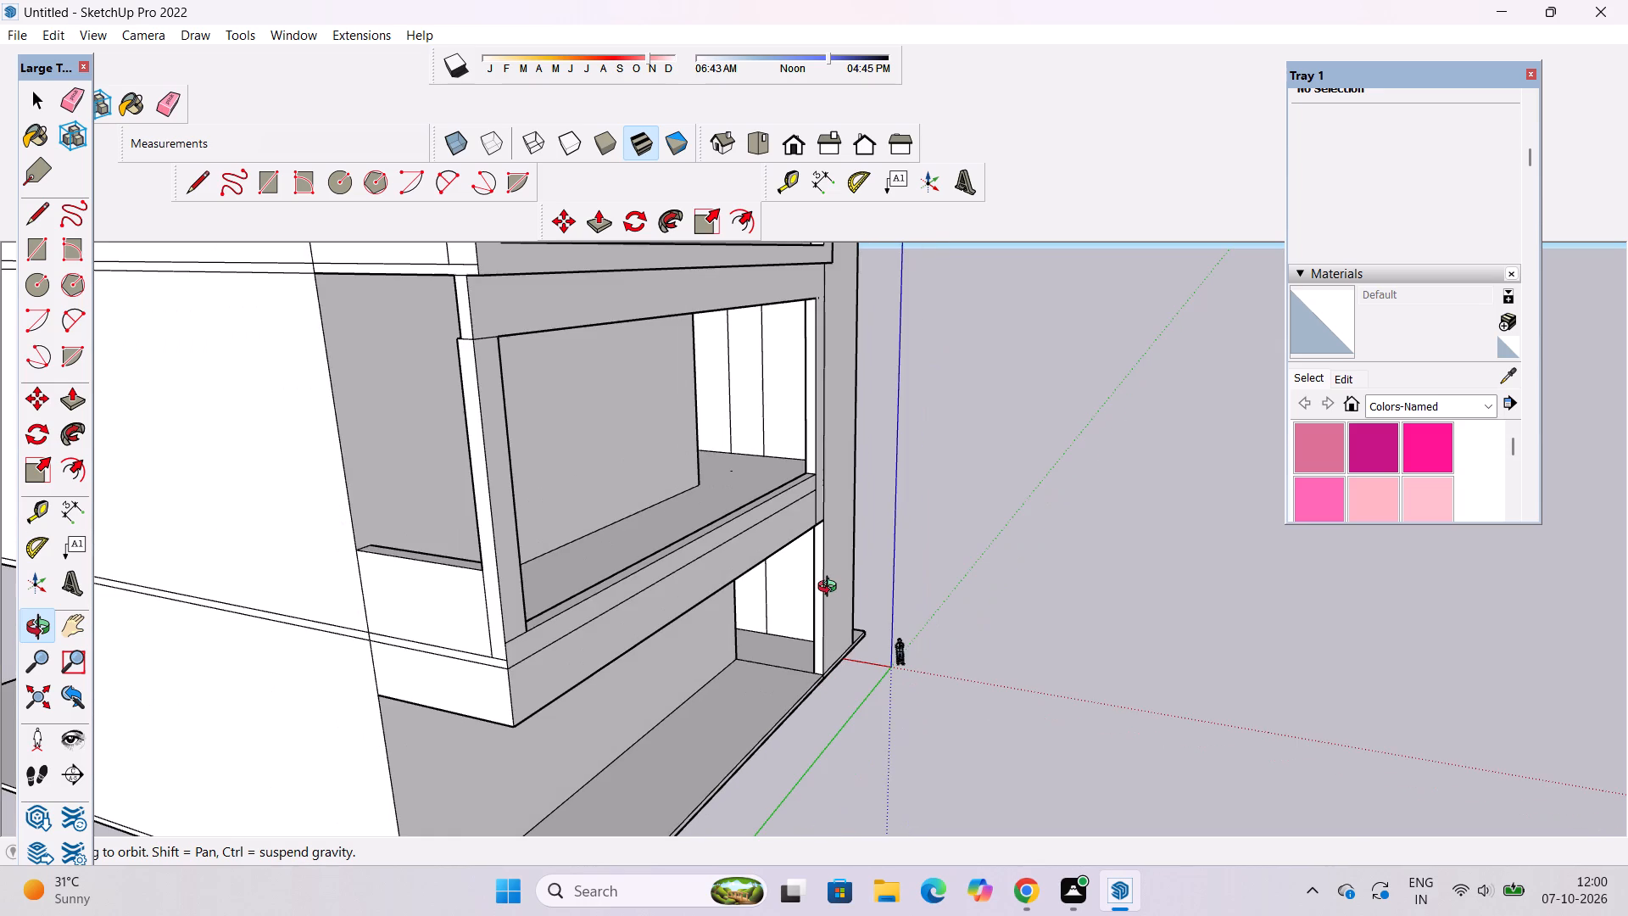
pyautogui.moveTo(938, 584); pyautogui.dragTo(748, 584)
pyautogui.keyDown('shift'); pyautogui.moveTo(575, 575); pyautogui.dragTo(986, 638); pyautogui.keyUp('shift')
pyautogui.moveTo(896, 690); pyautogui.dragTo(878, 674)
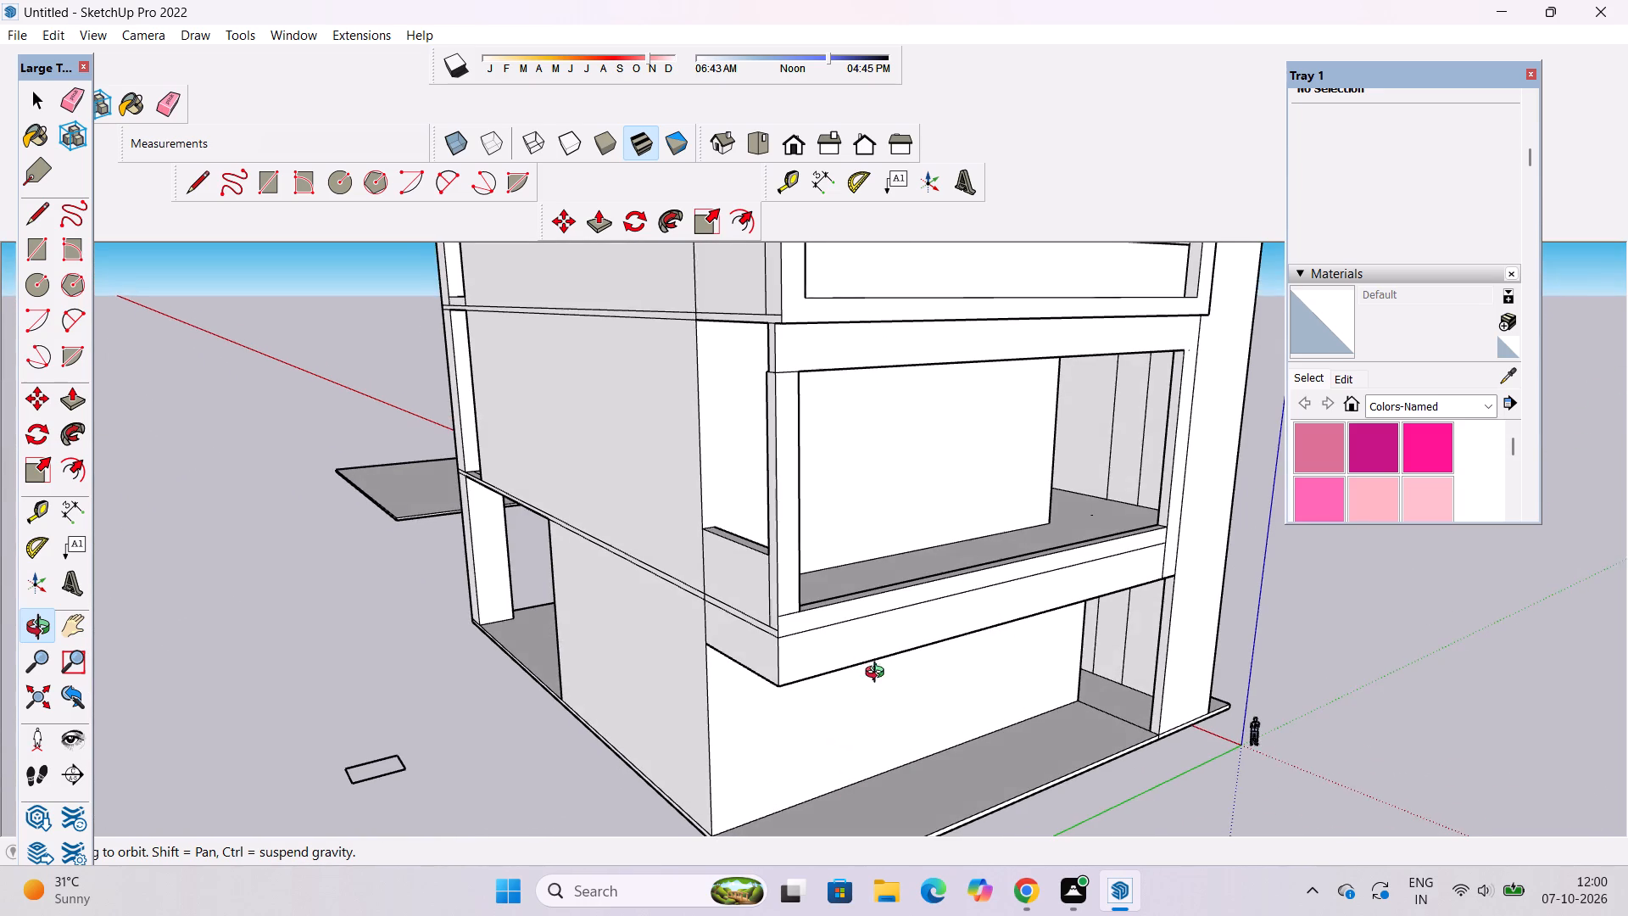
pyautogui.moveTo(878, 674); pyautogui.dragTo(877, 673)
pyautogui.scroll(3, 900, 658)
pyautogui.moveTo(888, 656); pyautogui.dragTo(716, 637)
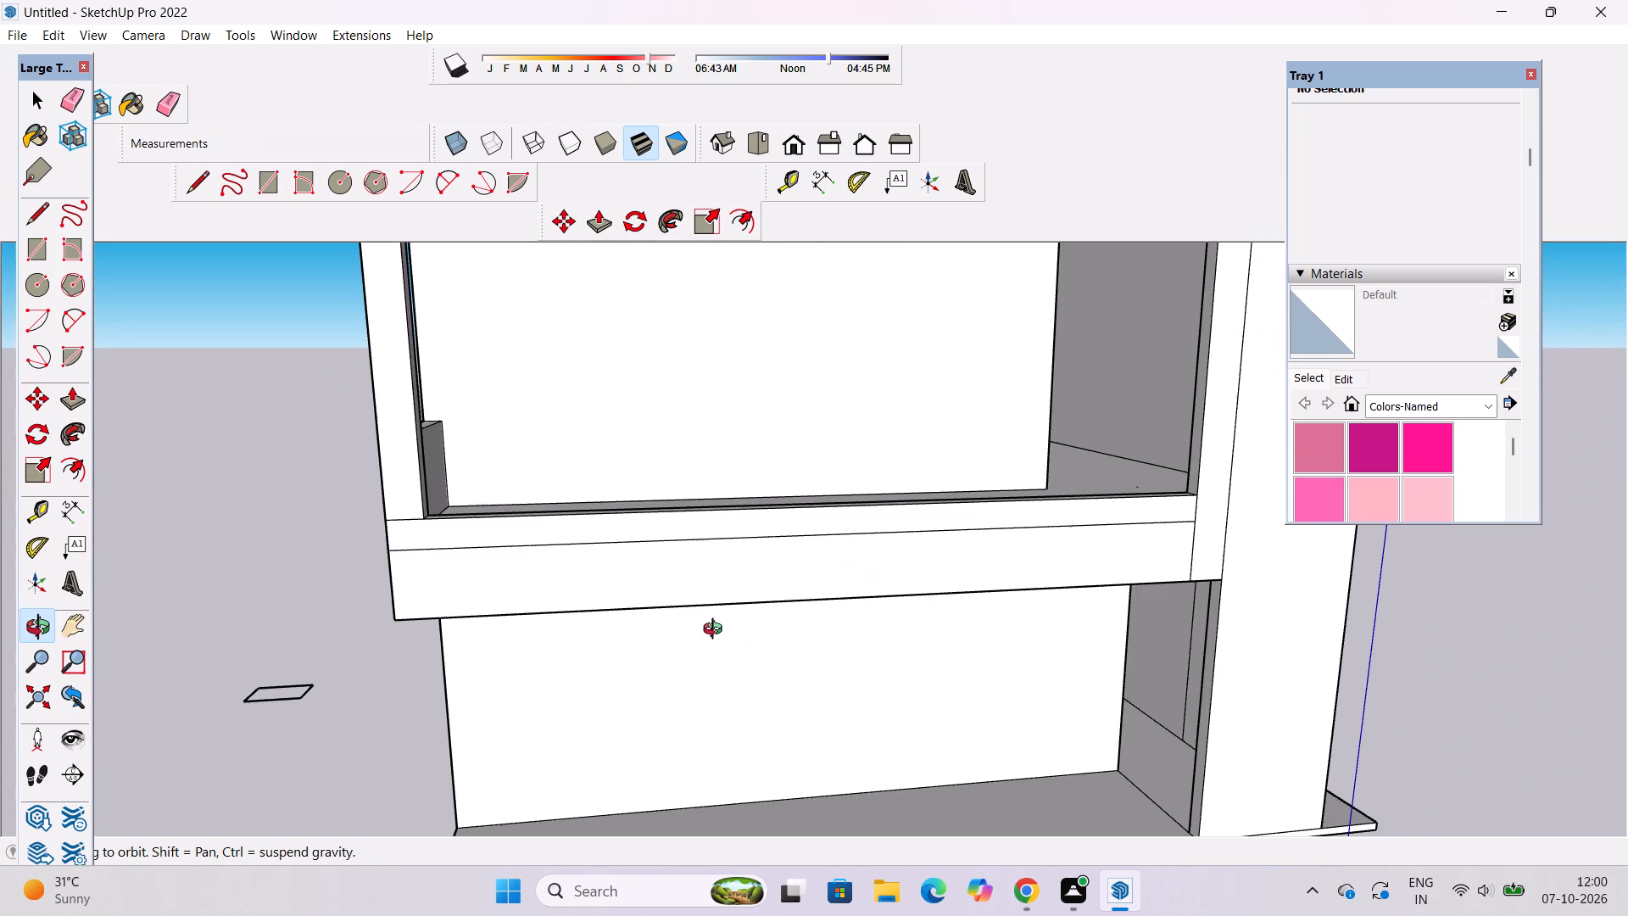
pyautogui.keyDown('shift'); pyautogui.moveTo(477, 594); pyautogui.dragTo(535, 680); pyautogui.keyUp('shift')
pyautogui.keyDown('shift'); pyautogui.moveTo(516, 653); pyautogui.dragTo(535, 692); pyautogui.keyUp('shift')
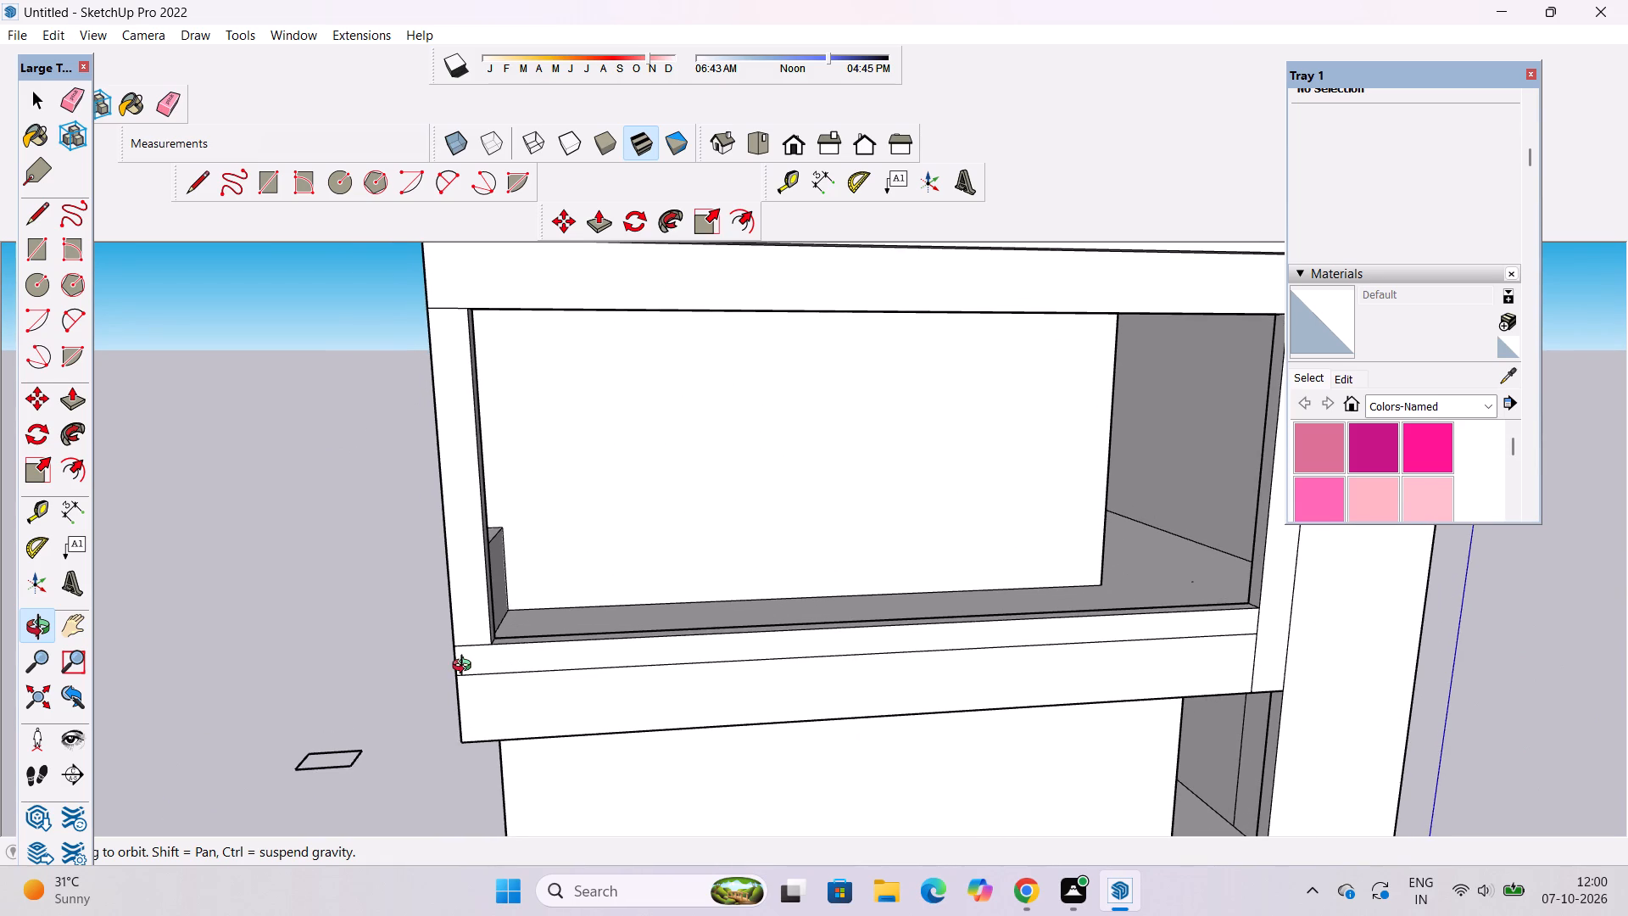
pyautogui.scroll(4, 466, 667)
pyautogui.keyDown('shift'); pyautogui.moveTo(471, 663); pyautogui.dragTo(494, 697); pyautogui.keyUp('shift')
pyautogui.press('e')
pyautogui.moveTo(482, 634); pyautogui.dragTo(491, 681)
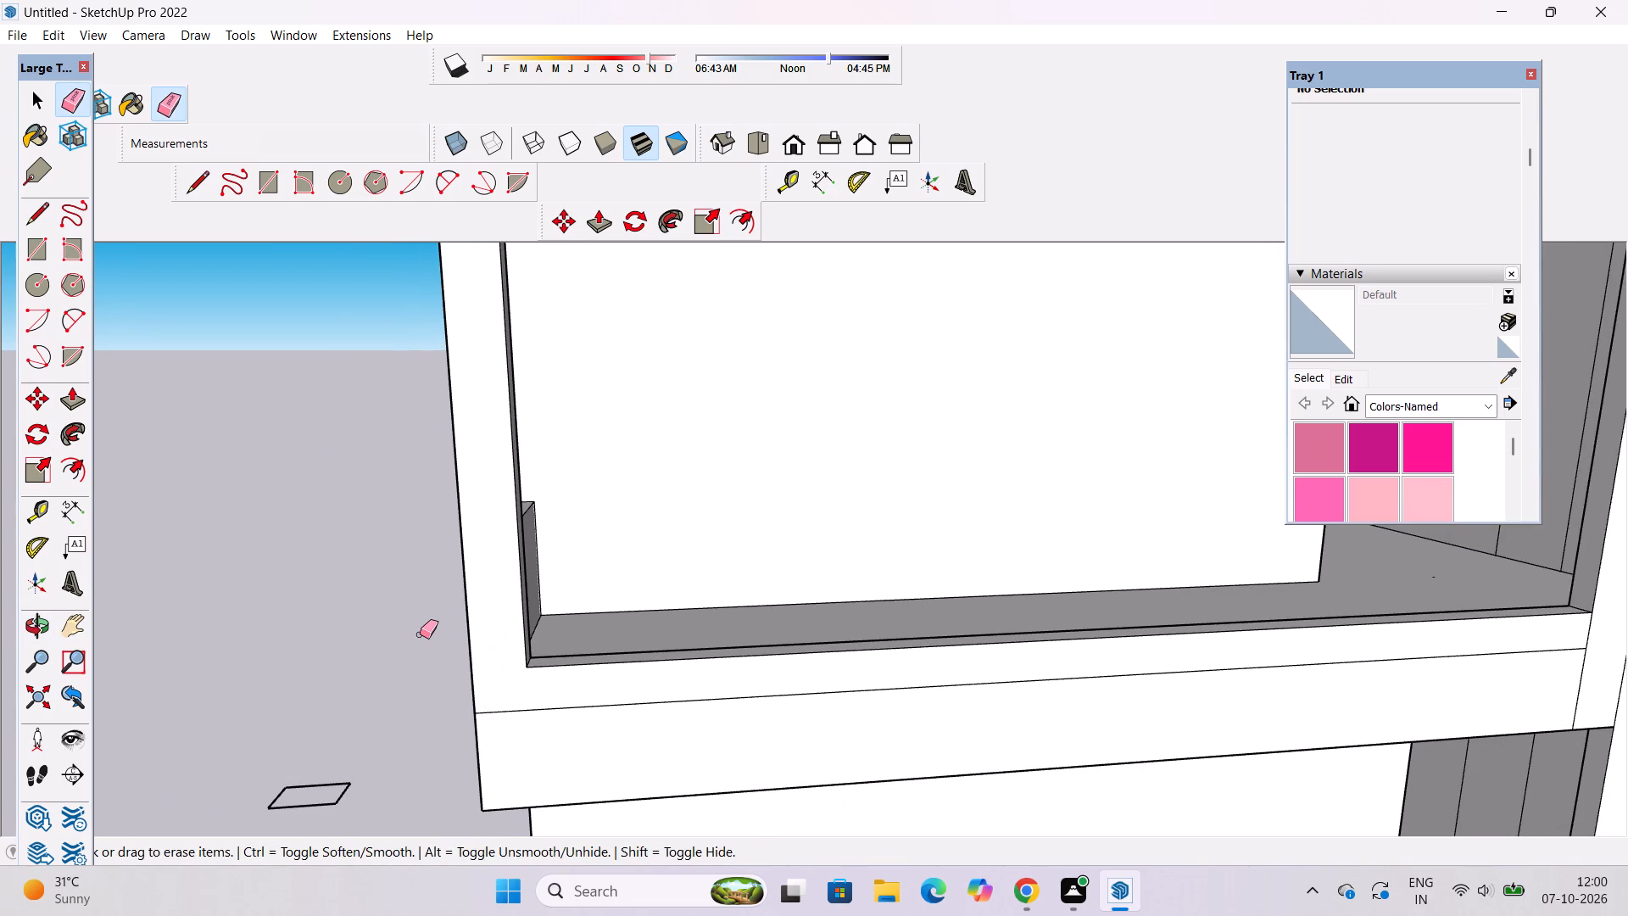
pyautogui.press('space')
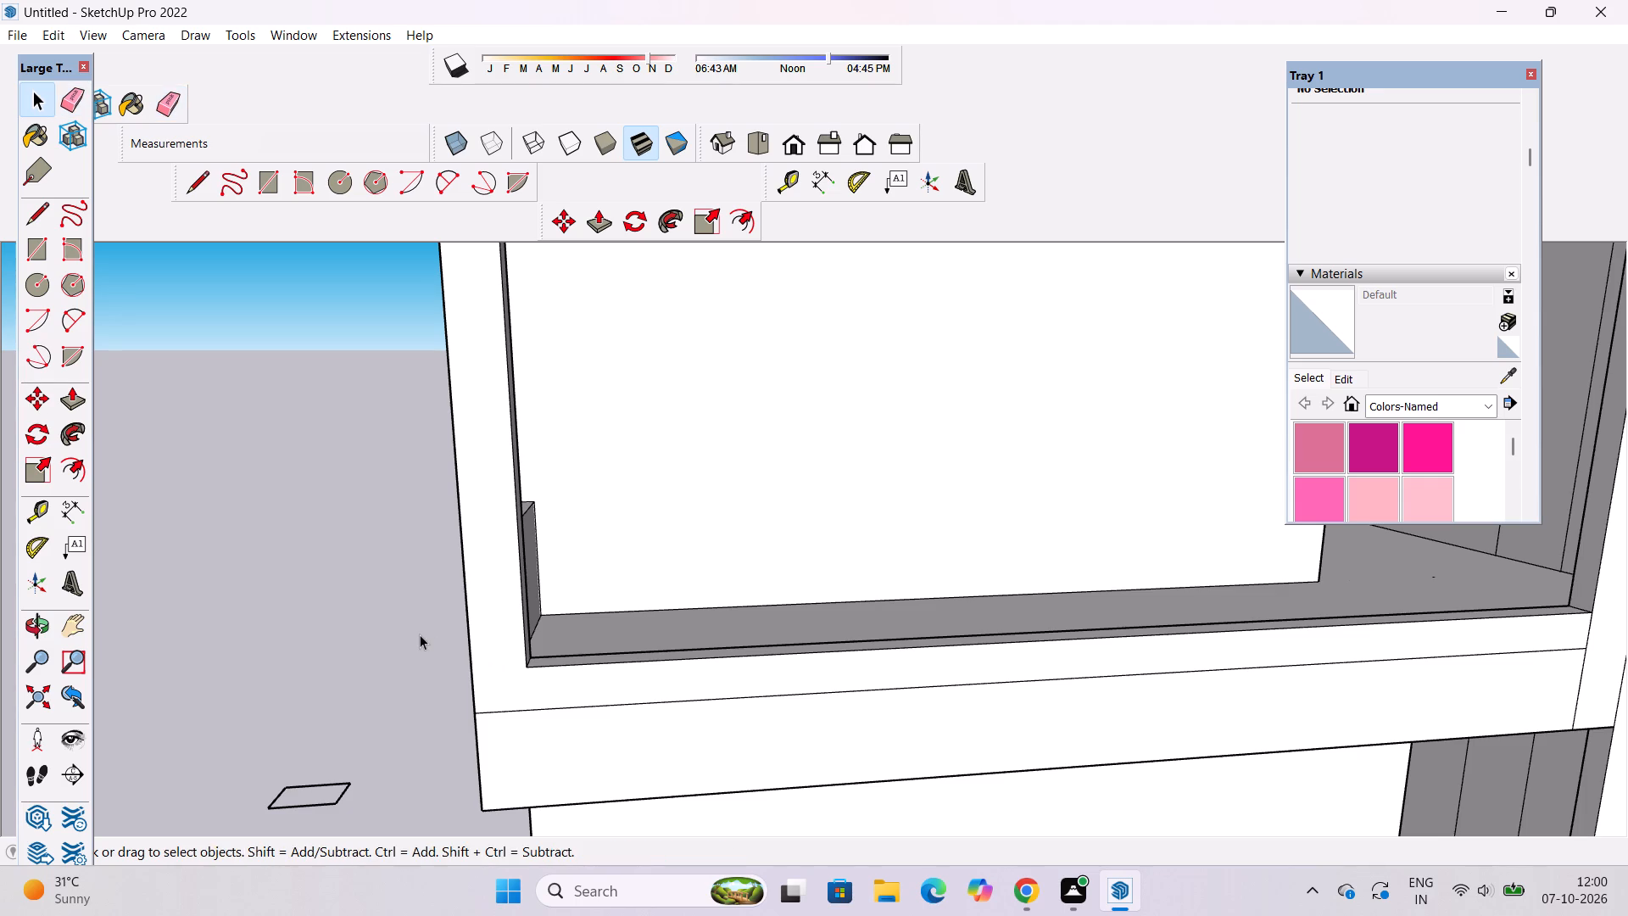
# Inspect the front frames of the stacked facade openings for leftover edges.
pyautogui.write('o')
pyautogui.scroll(-5, 399, 594)
pyautogui.keyDown('shift'); pyautogui.moveTo(616, 675); pyautogui.dragTo(569, 686); pyautogui.keyUp('shift')
pyautogui.scroll(3, 741, 629)
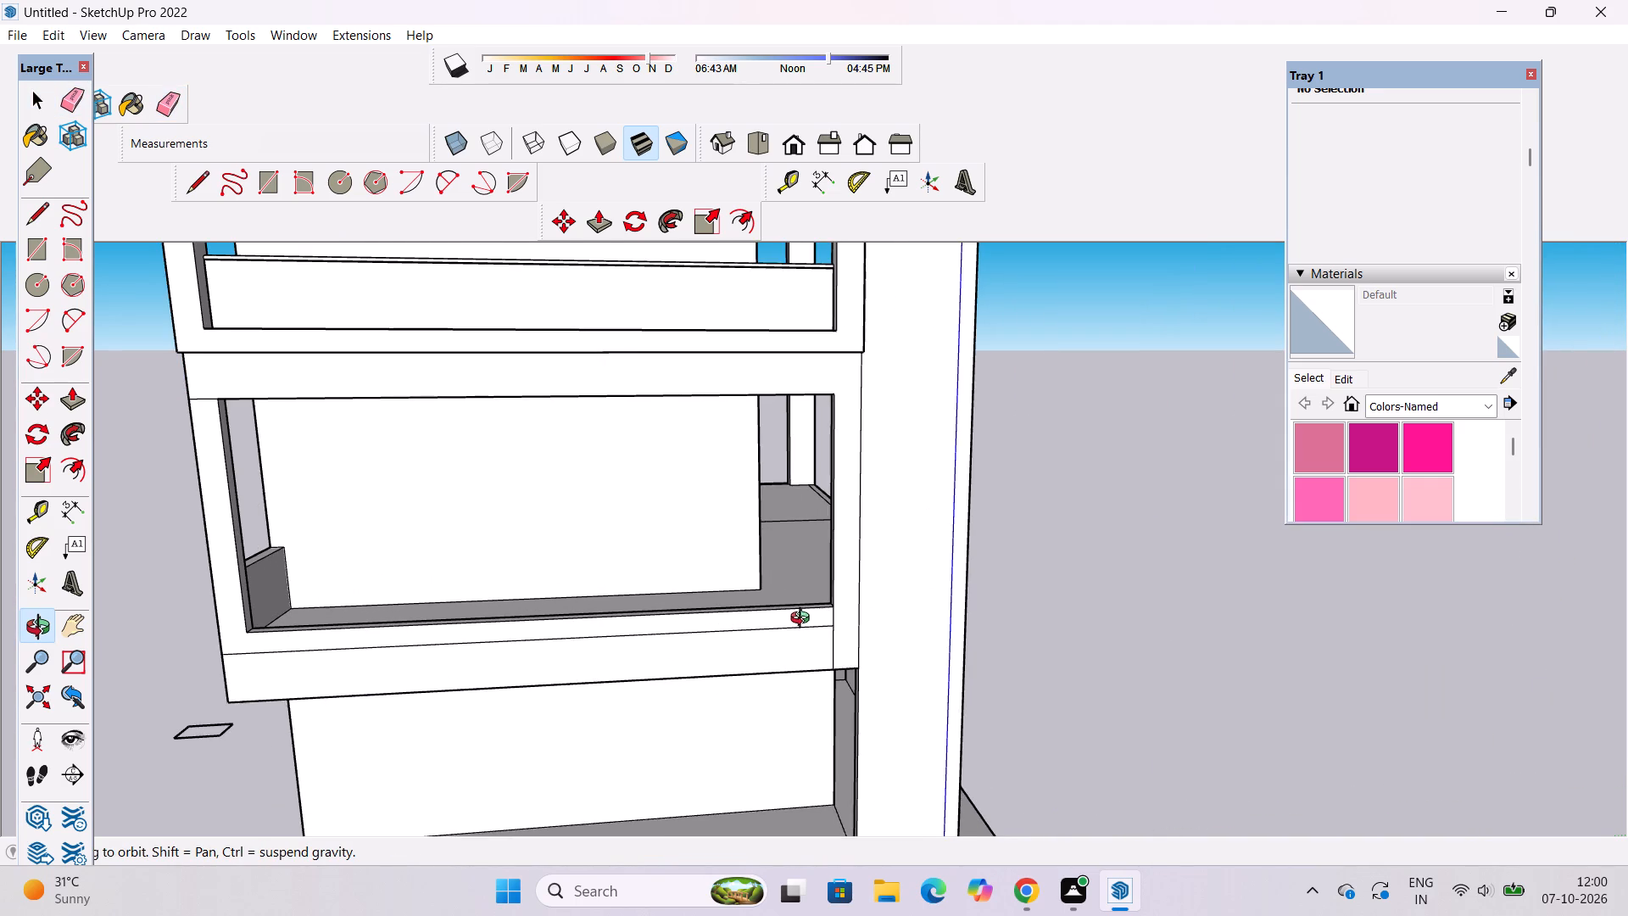
pyautogui.keyDown('shift'); pyautogui.moveTo(804, 630); pyautogui.dragTo(795, 645); pyautogui.keyUp('shift')
pyautogui.scroll(2, 831, 649)
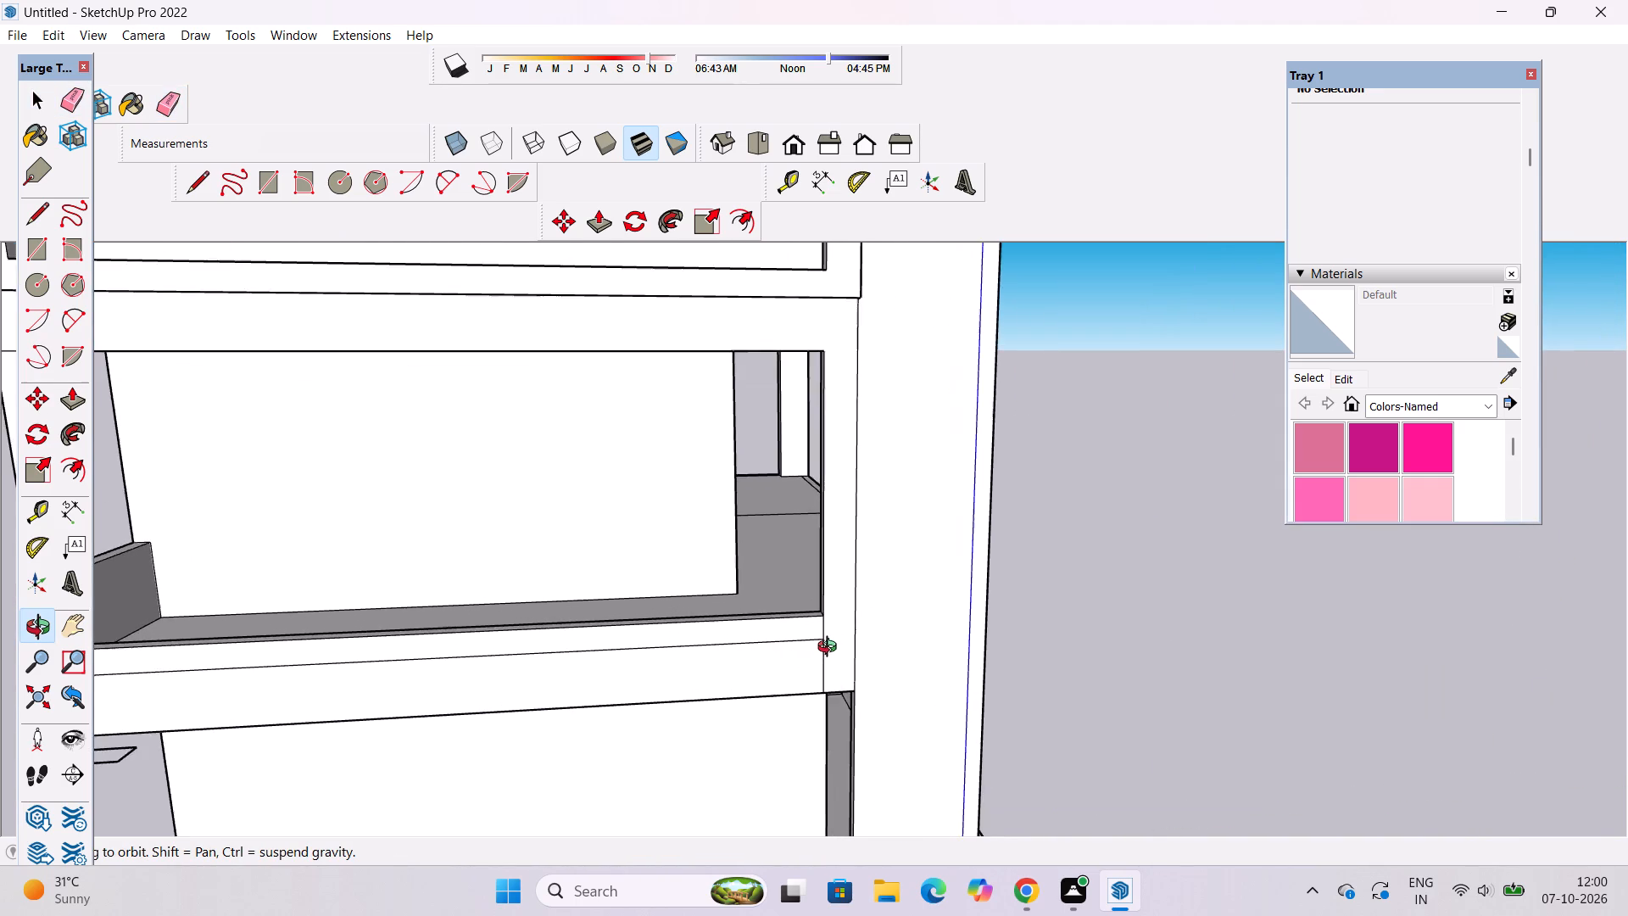
pyautogui.scroll(-4, 831, 649)
pyautogui.keyDown('shift'); pyautogui.moveTo(848, 589); pyautogui.dragTo(895, 725); pyautogui.keyUp('shift')
pyautogui.scroll(-4, 873, 673)
pyautogui.moveTo(878, 651); pyautogui.dragTo(778, 593)
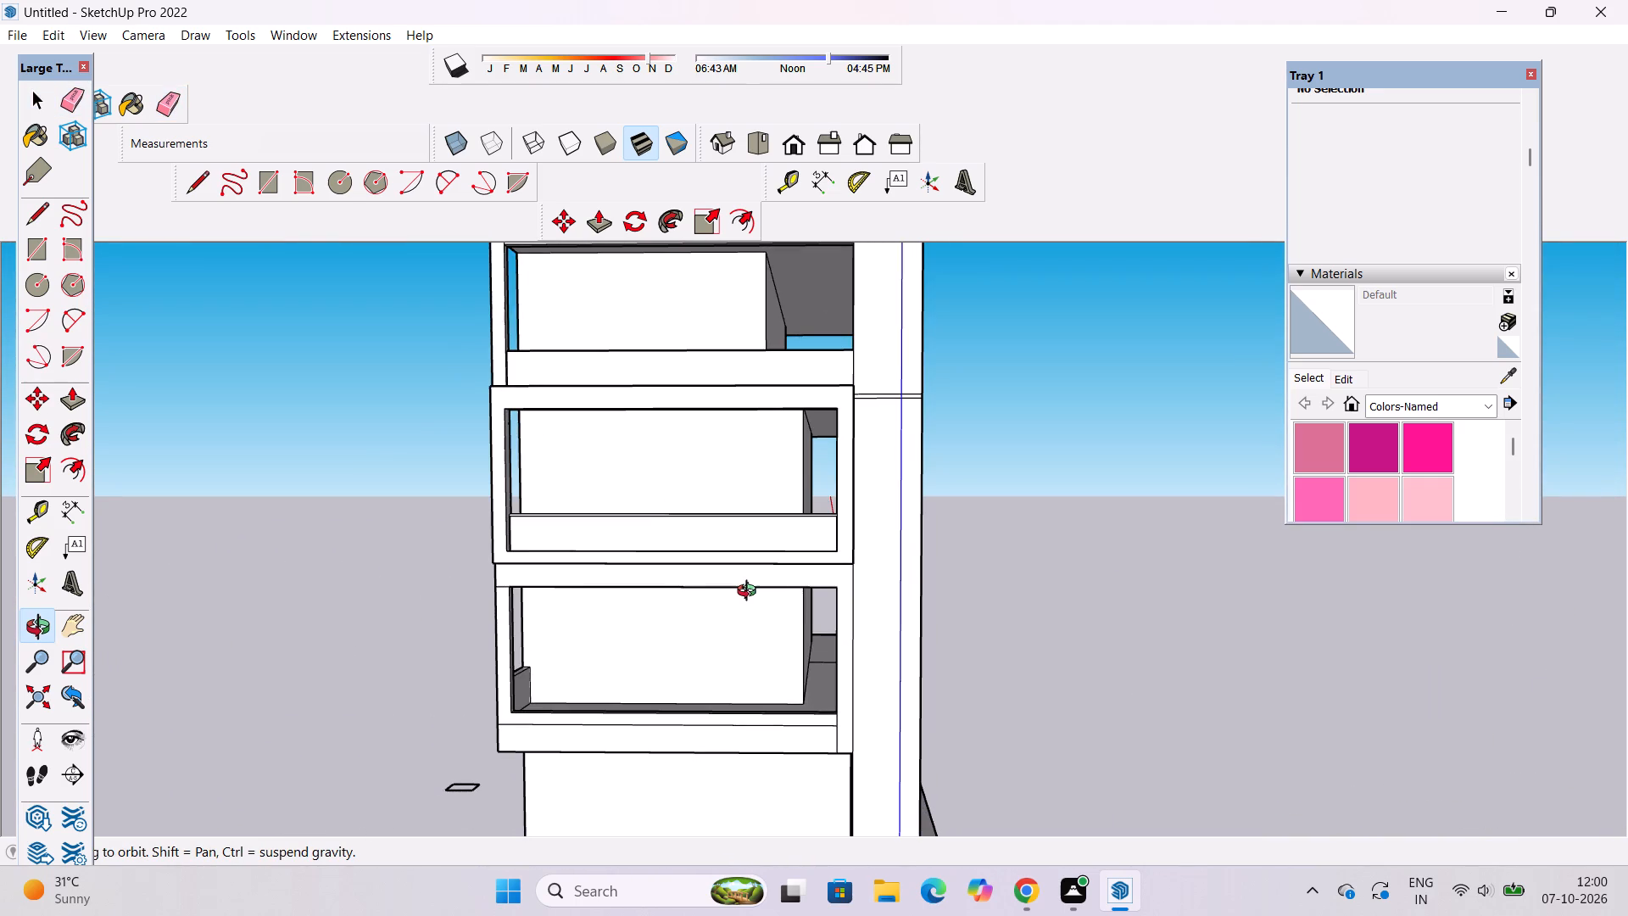
pyautogui.keyDown('shift'); pyautogui.moveTo(902, 508); pyautogui.dragTo(917, 603); pyautogui.keyUp('shift')
pyautogui.scroll(2, 934, 555)
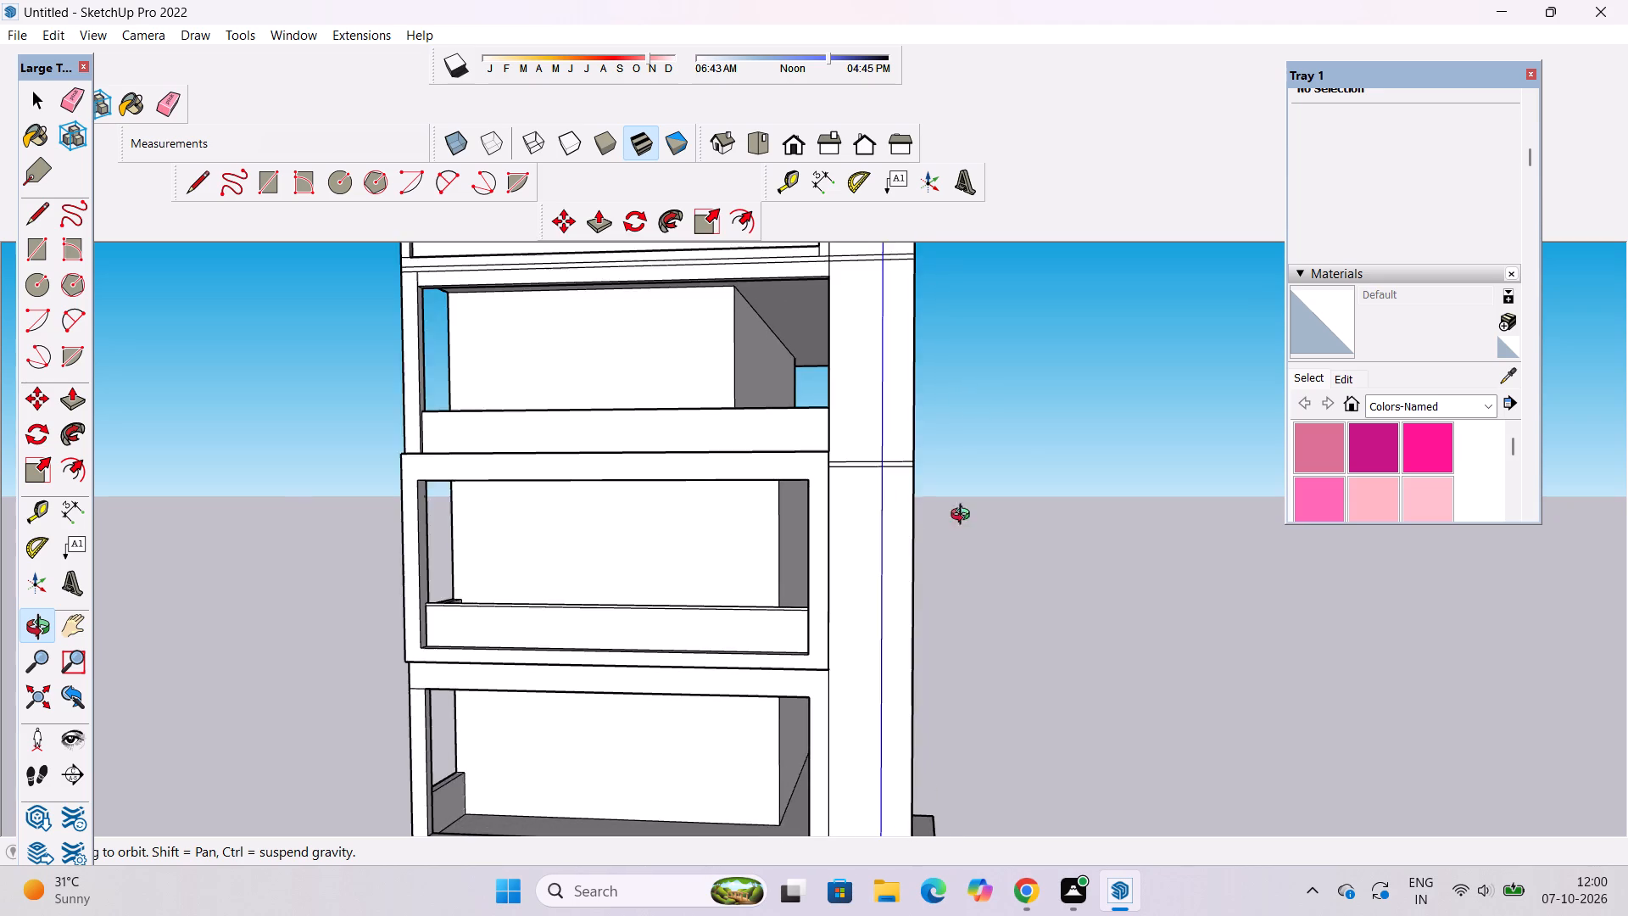
# Erase the stray lengthwise edge along the top ledge of the protruding beam below the upper opening's panel.
pyautogui.moveTo(1012, 468); pyautogui.dragTo(750, 573)
pyautogui.scroll(3, 665, 612)
pyautogui.keyDown('shift'); pyautogui.moveTo(653, 609); pyautogui.dragTo(716, 662); pyautogui.keyUp('shift')
pyautogui.scroll(3, 608, 557)
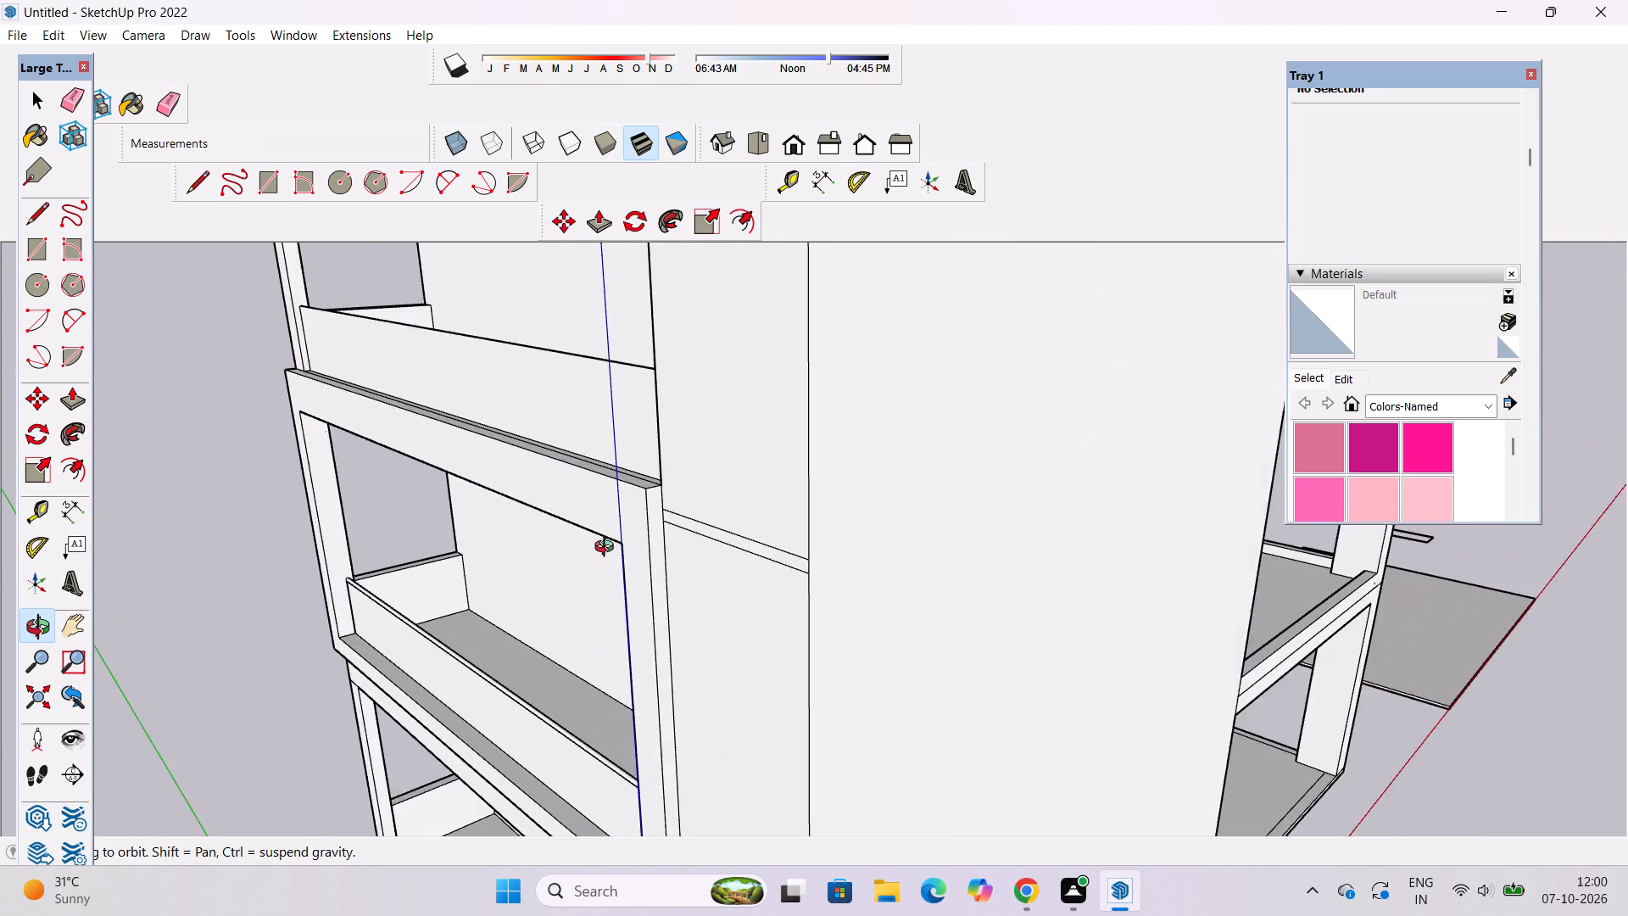
pyautogui.scroll(4, 608, 549)
pyautogui.moveTo(624, 507); pyautogui.dragTo(768, 729)
pyautogui.scroll(2, 536, 589)
pyautogui.keyDown('shift'); pyautogui.moveTo(508, 594); pyautogui.dragTo(862, 656); pyautogui.keyUp('shift')
pyautogui.scroll(-5, 672, 578)
pyautogui.moveTo(491, 604); pyautogui.dragTo(634, 624)
pyautogui.scroll(-5, 650, 593)
pyautogui.scroll(4, 812, 588)
pyautogui.keyDown('shift'); pyautogui.moveTo(845, 613); pyautogui.dragTo(869, 657); pyautogui.keyUp('shift')
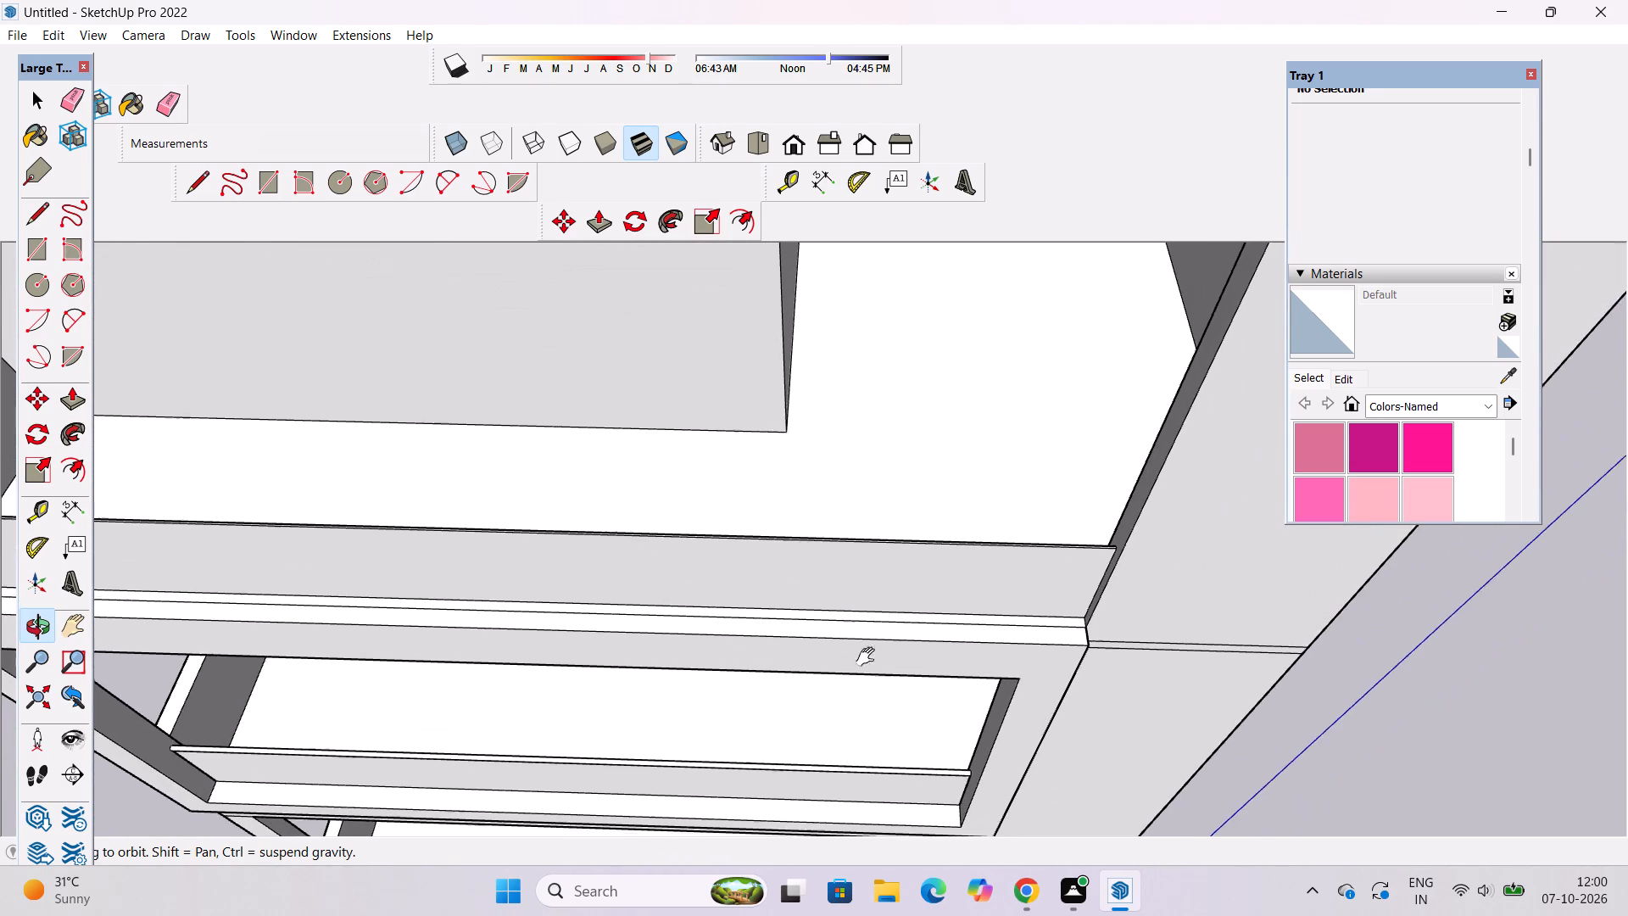
pyautogui.keyDown('shift'); pyautogui.moveTo(869, 657); pyautogui.dragTo(869, 658); pyautogui.keyUp('shift')
pyautogui.press('e')
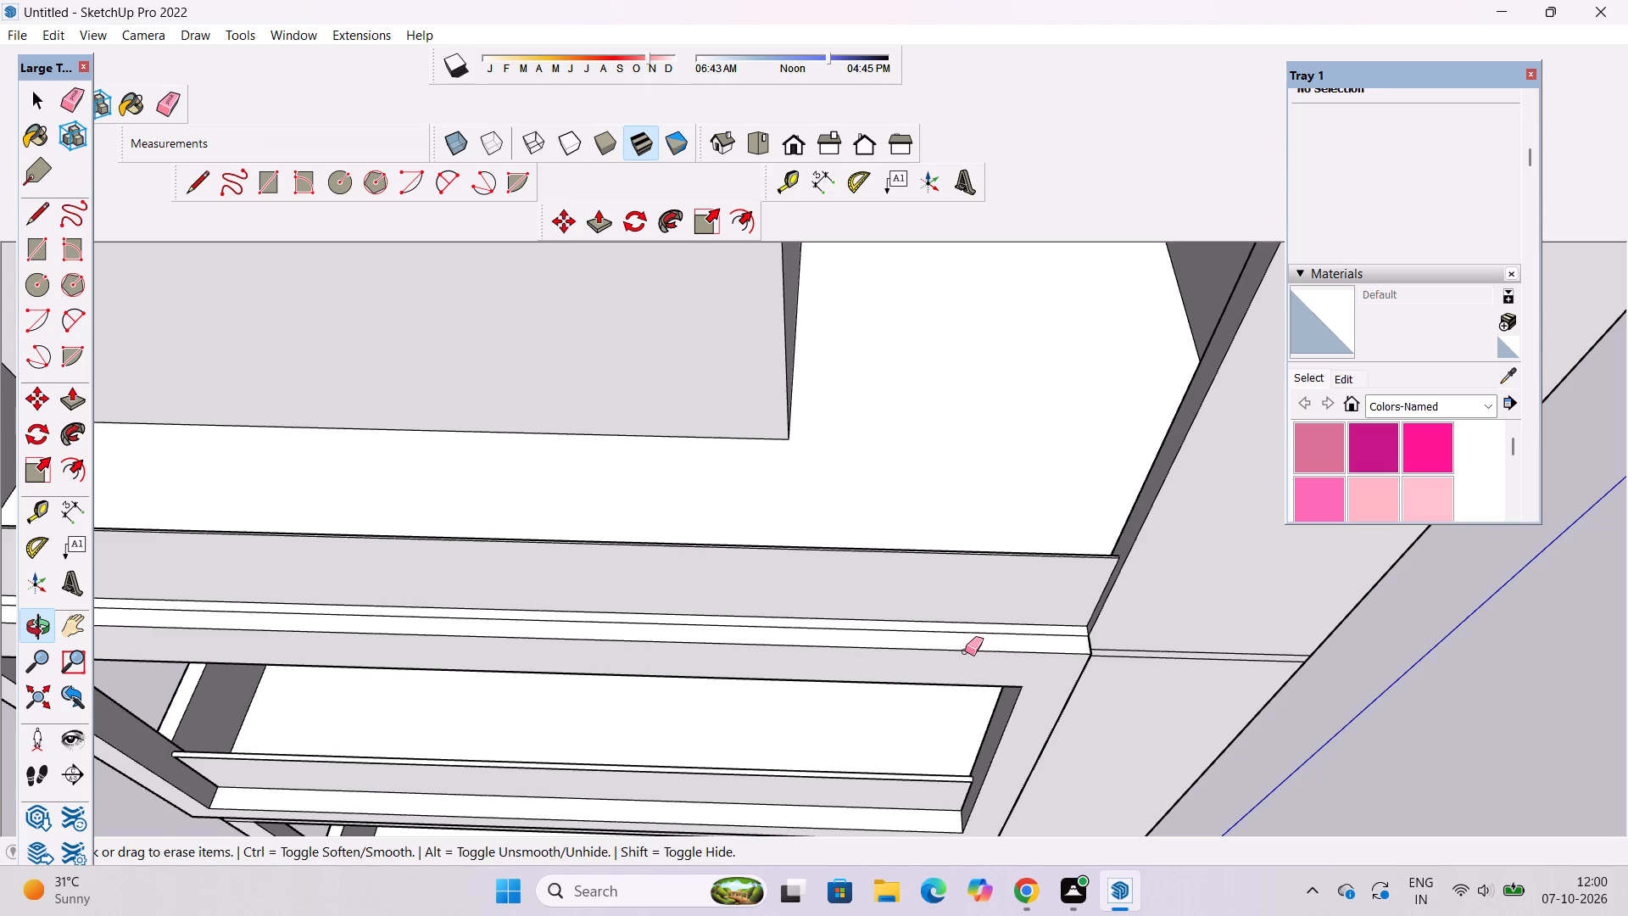
pyautogui.scroll(7, 951, 653)
pyautogui.click(990, 622)
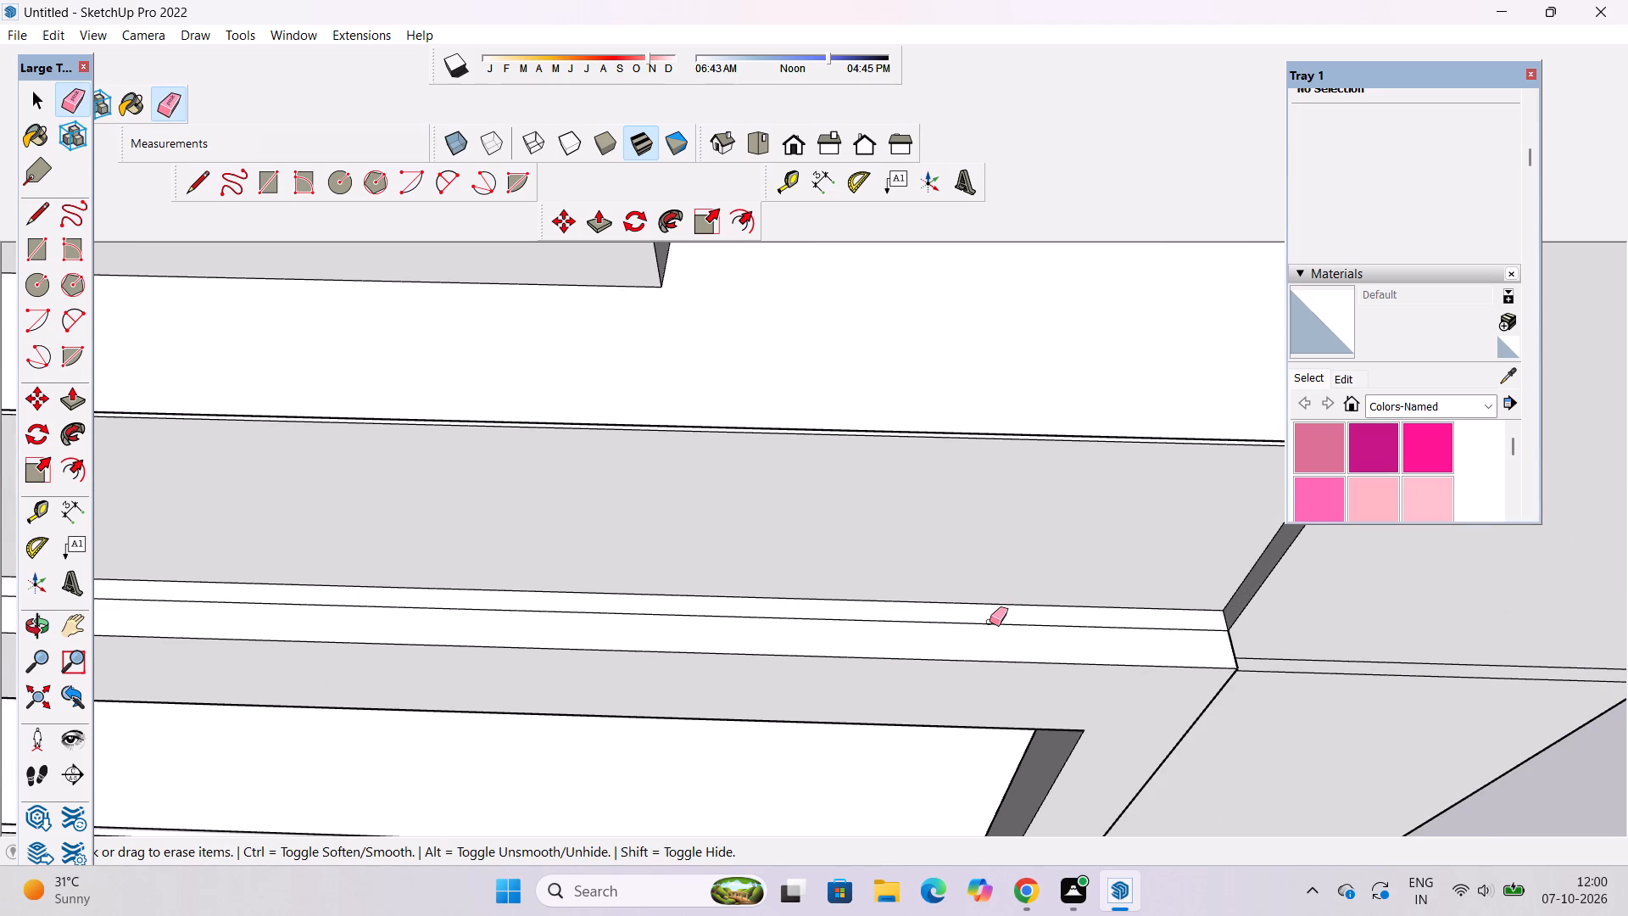
pyautogui.click(990, 627)
pyautogui.scroll(-5, 846, 640)
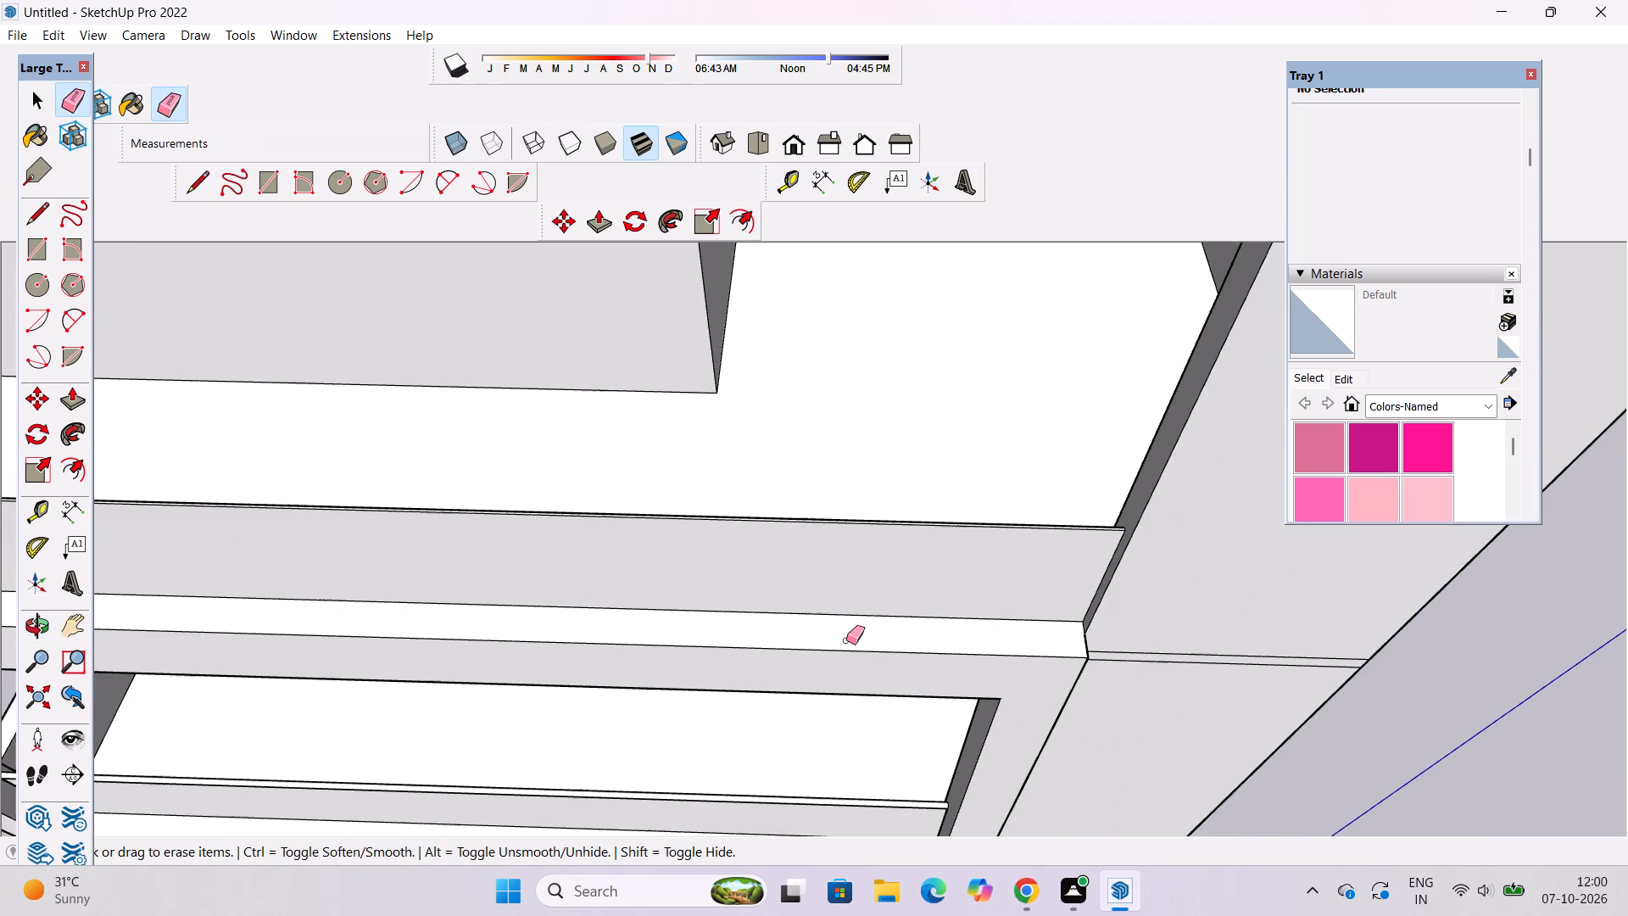
# Erase the lower lengthwise edge on the front of the top-floor beam and the short edges where it meets the end post.
pyautogui.press('space')
pyautogui.write('o')
pyautogui.scroll(-7, 745, 608)
pyautogui.moveTo(1016, 674); pyautogui.dragTo(969, 485)
pyautogui.scroll(-4, 956, 480)
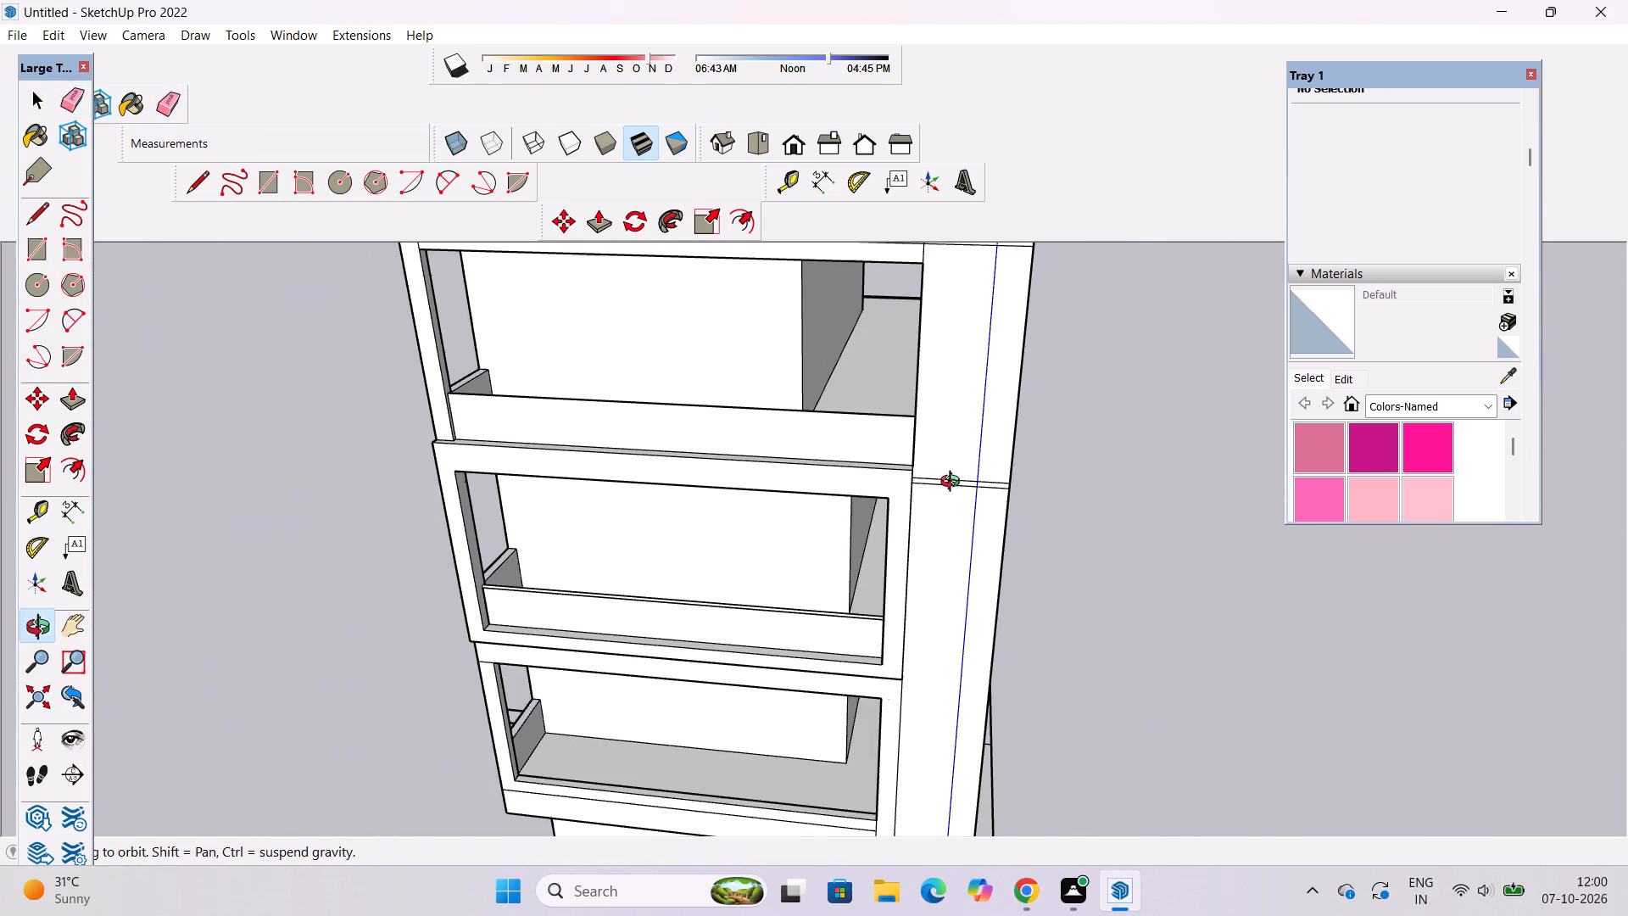
pyautogui.scroll(-2, 954, 483)
pyautogui.moveTo(966, 484); pyautogui.dragTo(971, 645)
pyautogui.keyDown('shift'); pyautogui.moveTo(970, 540); pyautogui.dragTo(978, 575); pyautogui.keyUp('shift')
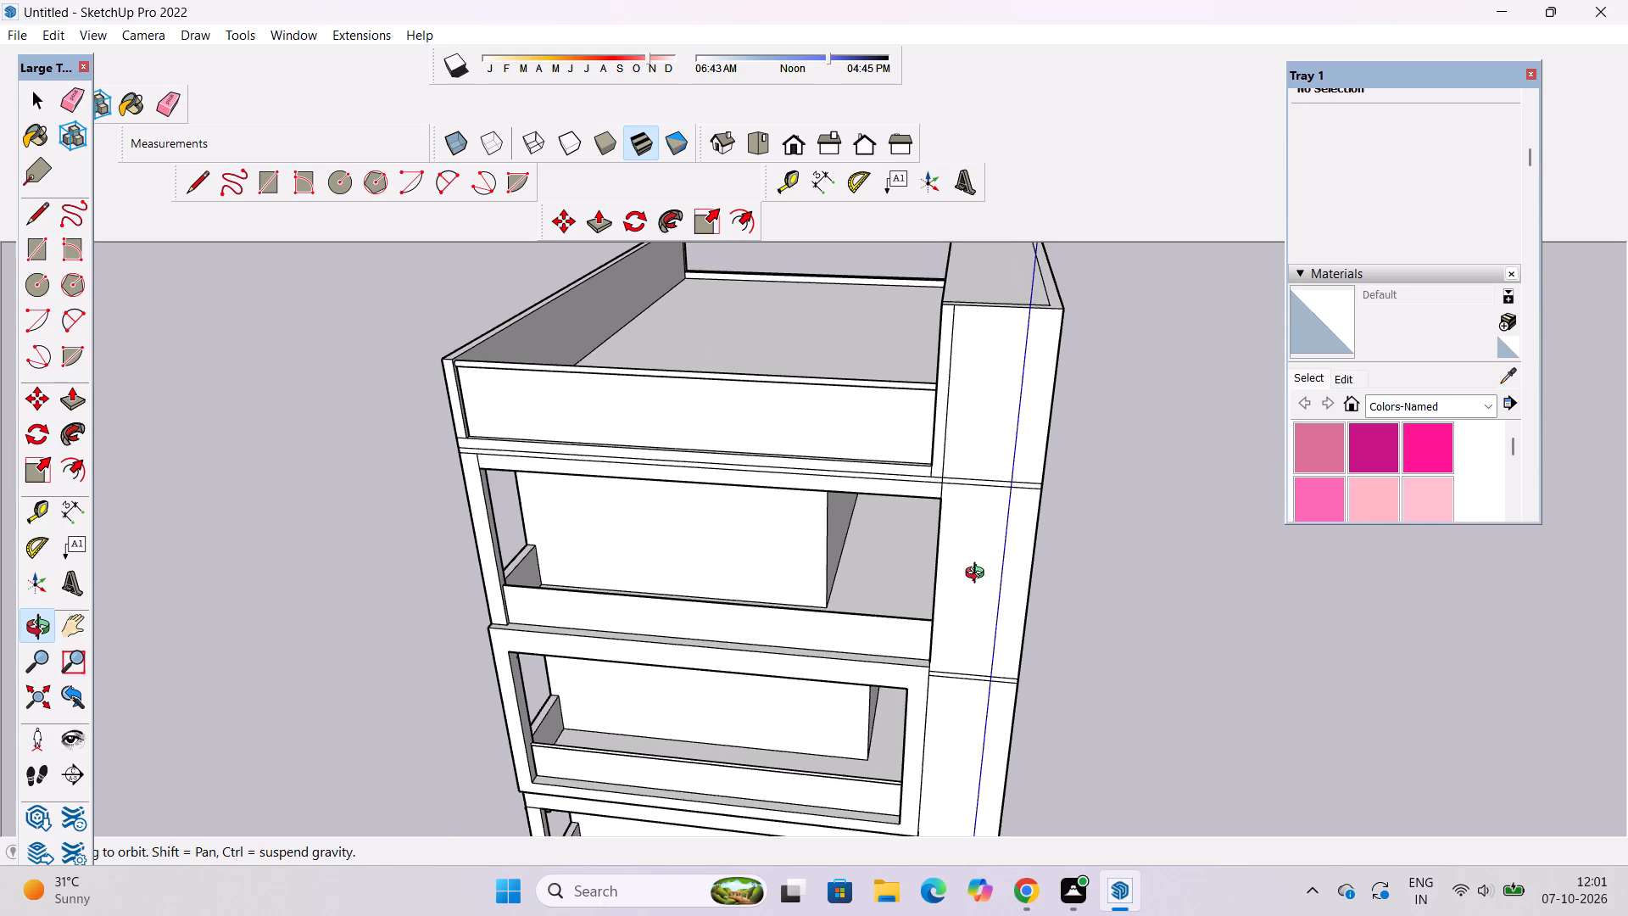
pyautogui.scroll(4, 978, 575)
pyautogui.scroll(-1, 978, 575)
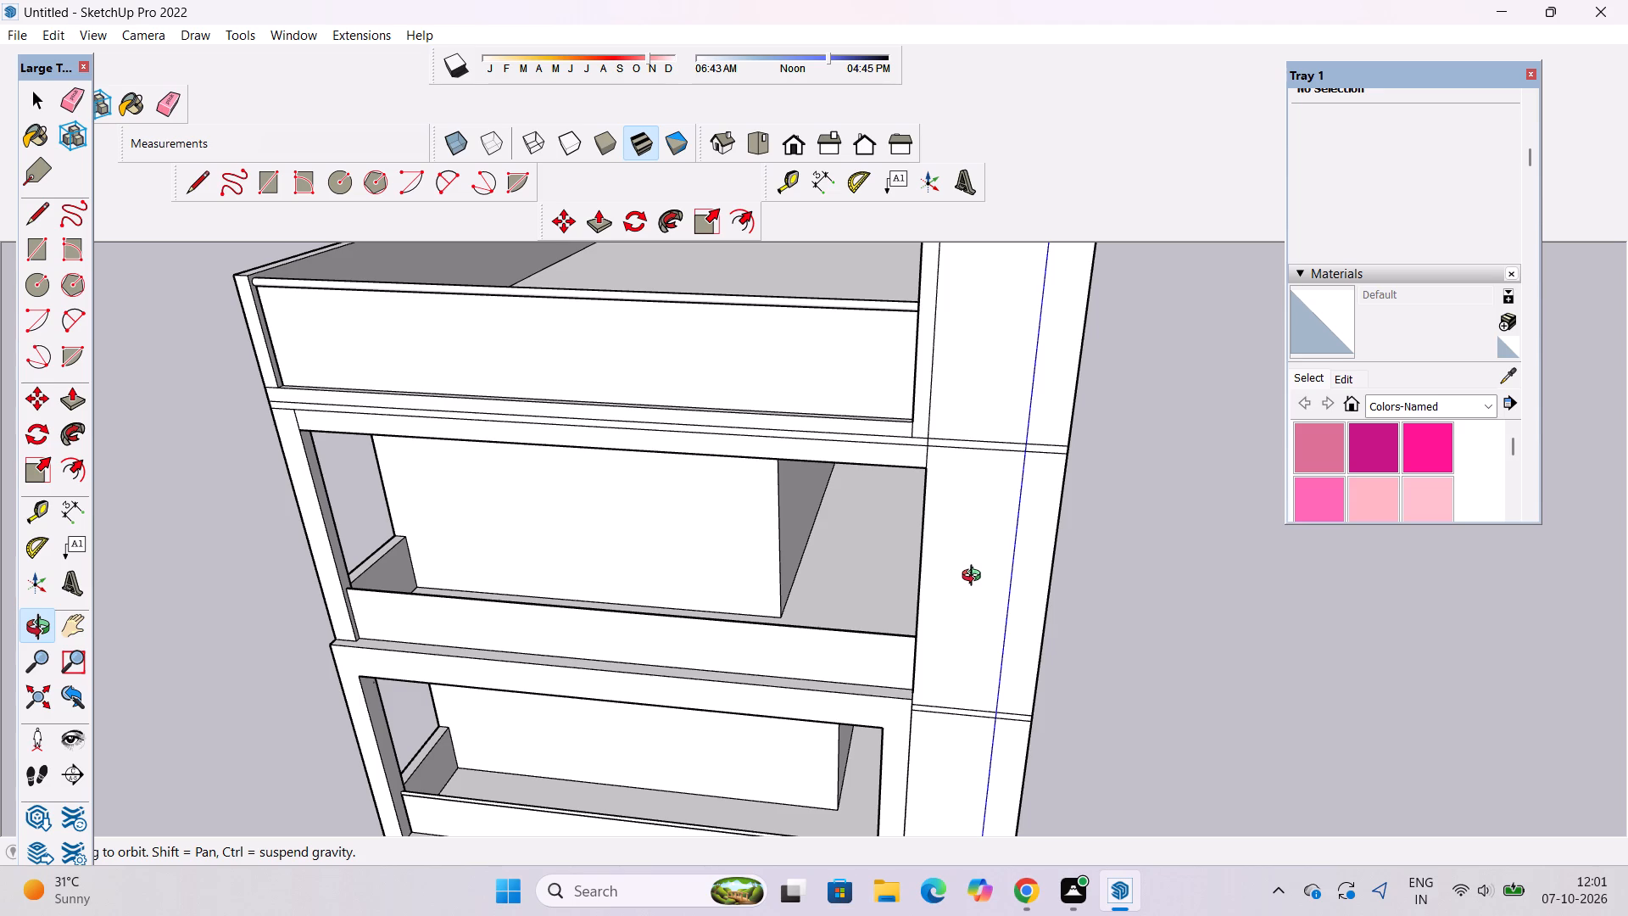
pyautogui.moveTo(973, 597); pyautogui.dragTo(941, 528)
pyautogui.keyDown('shift'); pyautogui.moveTo(939, 514); pyautogui.dragTo(962, 660); pyautogui.keyUp('shift')
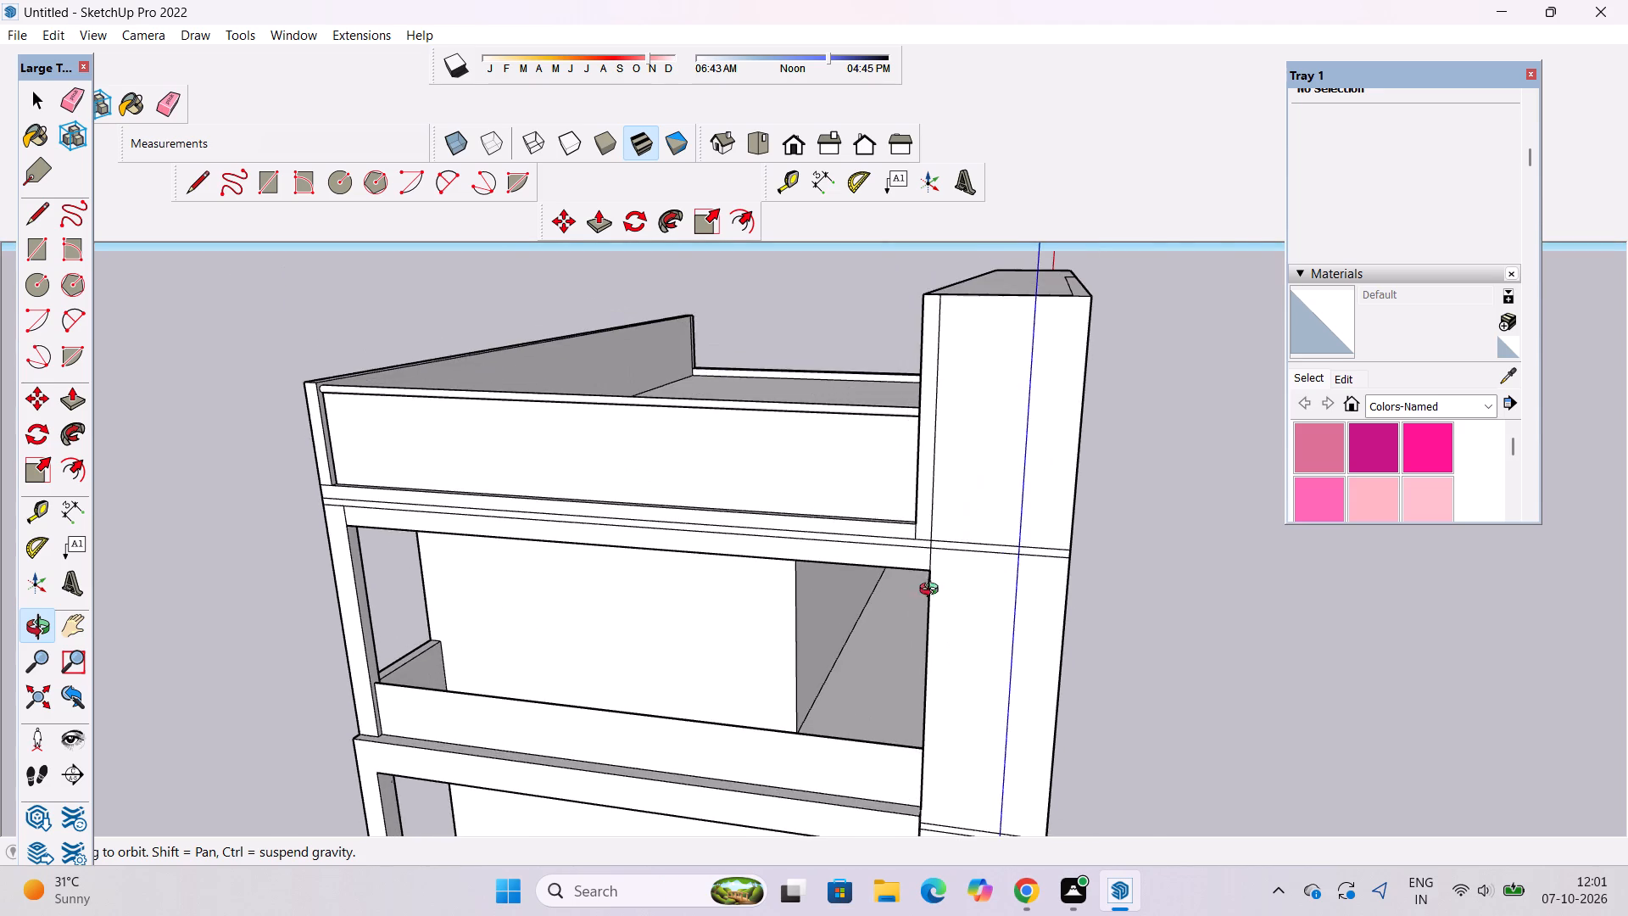
pyautogui.scroll(4, 868, 566)
pyautogui.keyDown('shift'); pyautogui.moveTo(868, 566); pyautogui.dragTo(884, 629); pyautogui.keyUp('shift')
pyautogui.moveTo(873, 627); pyautogui.dragTo(873, 573)
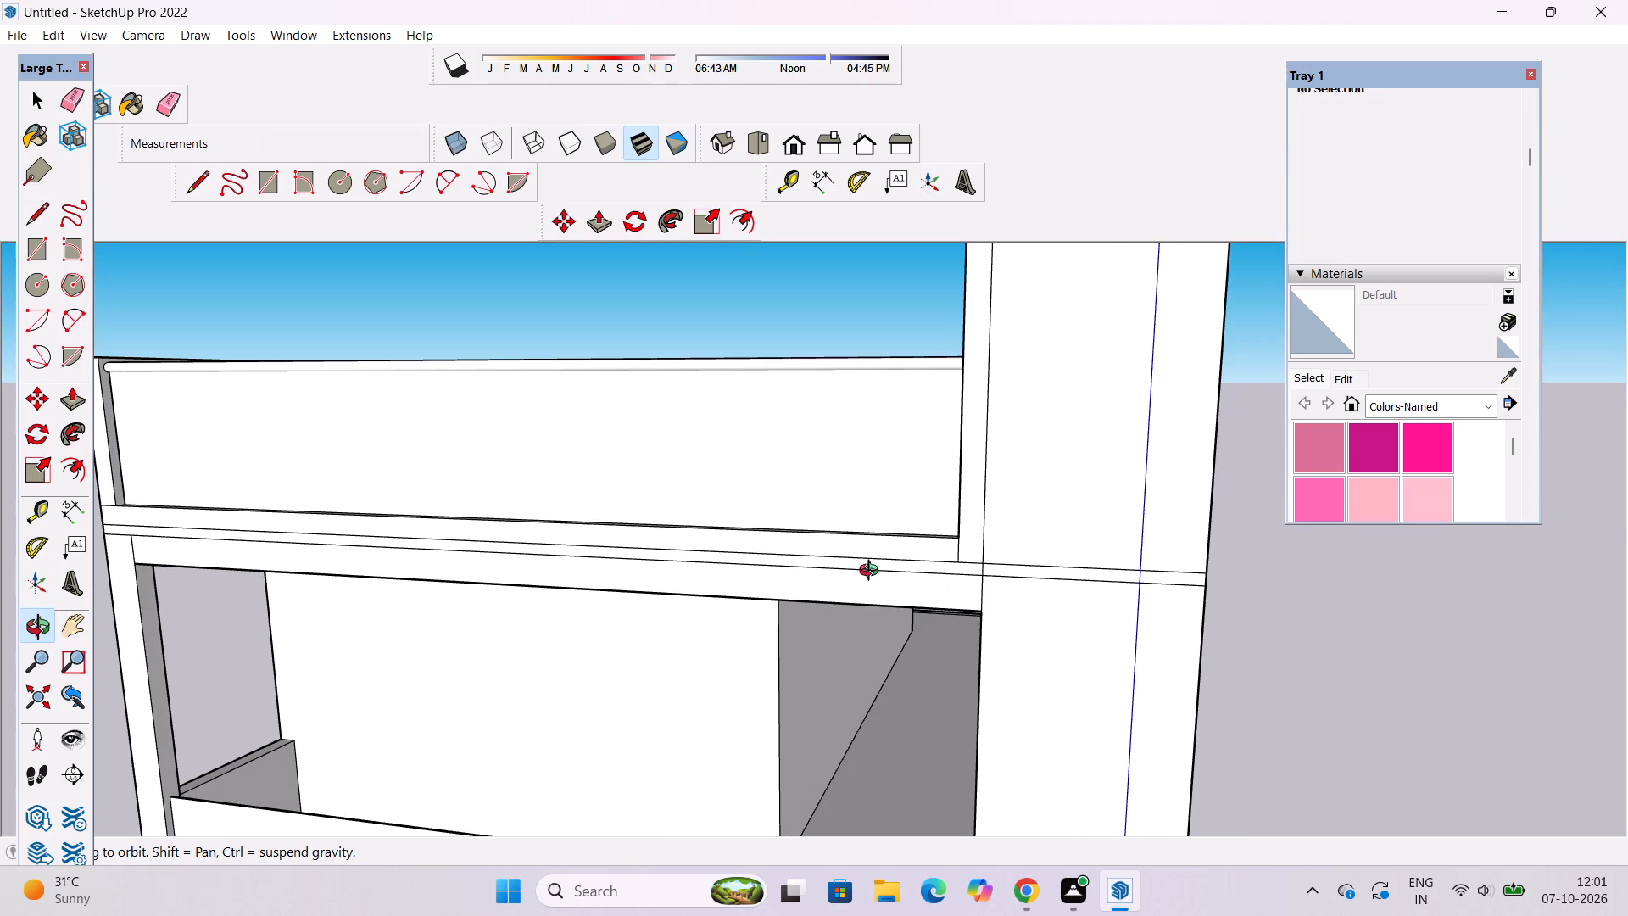
pyautogui.scroll(-4, 900, 546)
pyautogui.scroll(4, 295, 520)
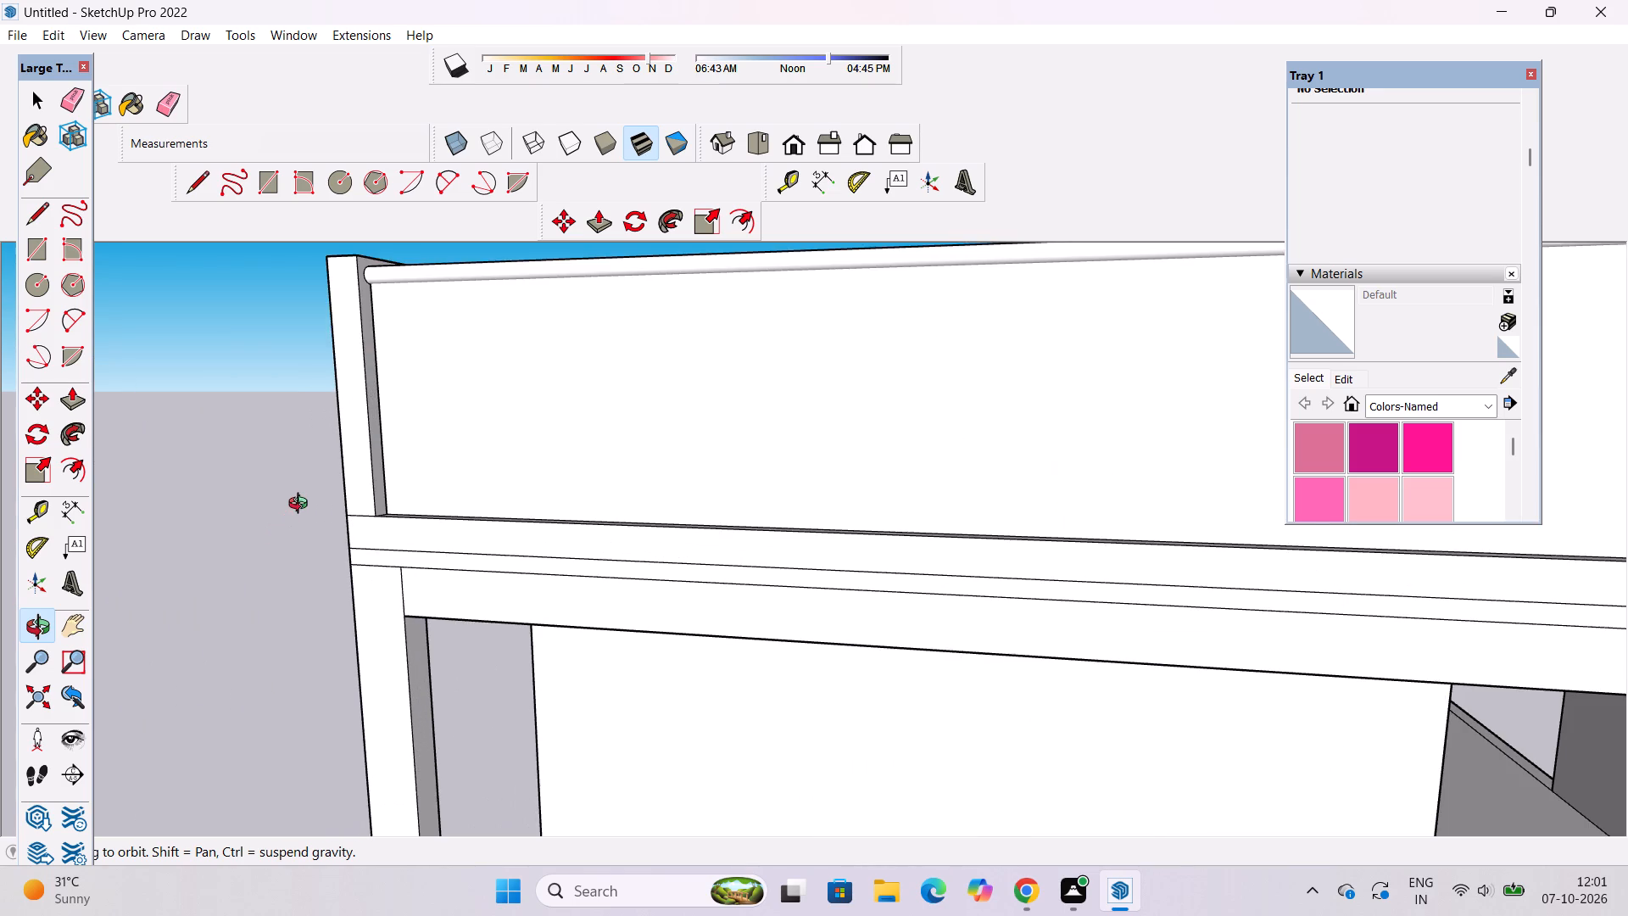
pyautogui.scroll(-3, 287, 511)
pyautogui.scroll(4, 343, 539)
pyautogui.scroll(-4, 343, 539)
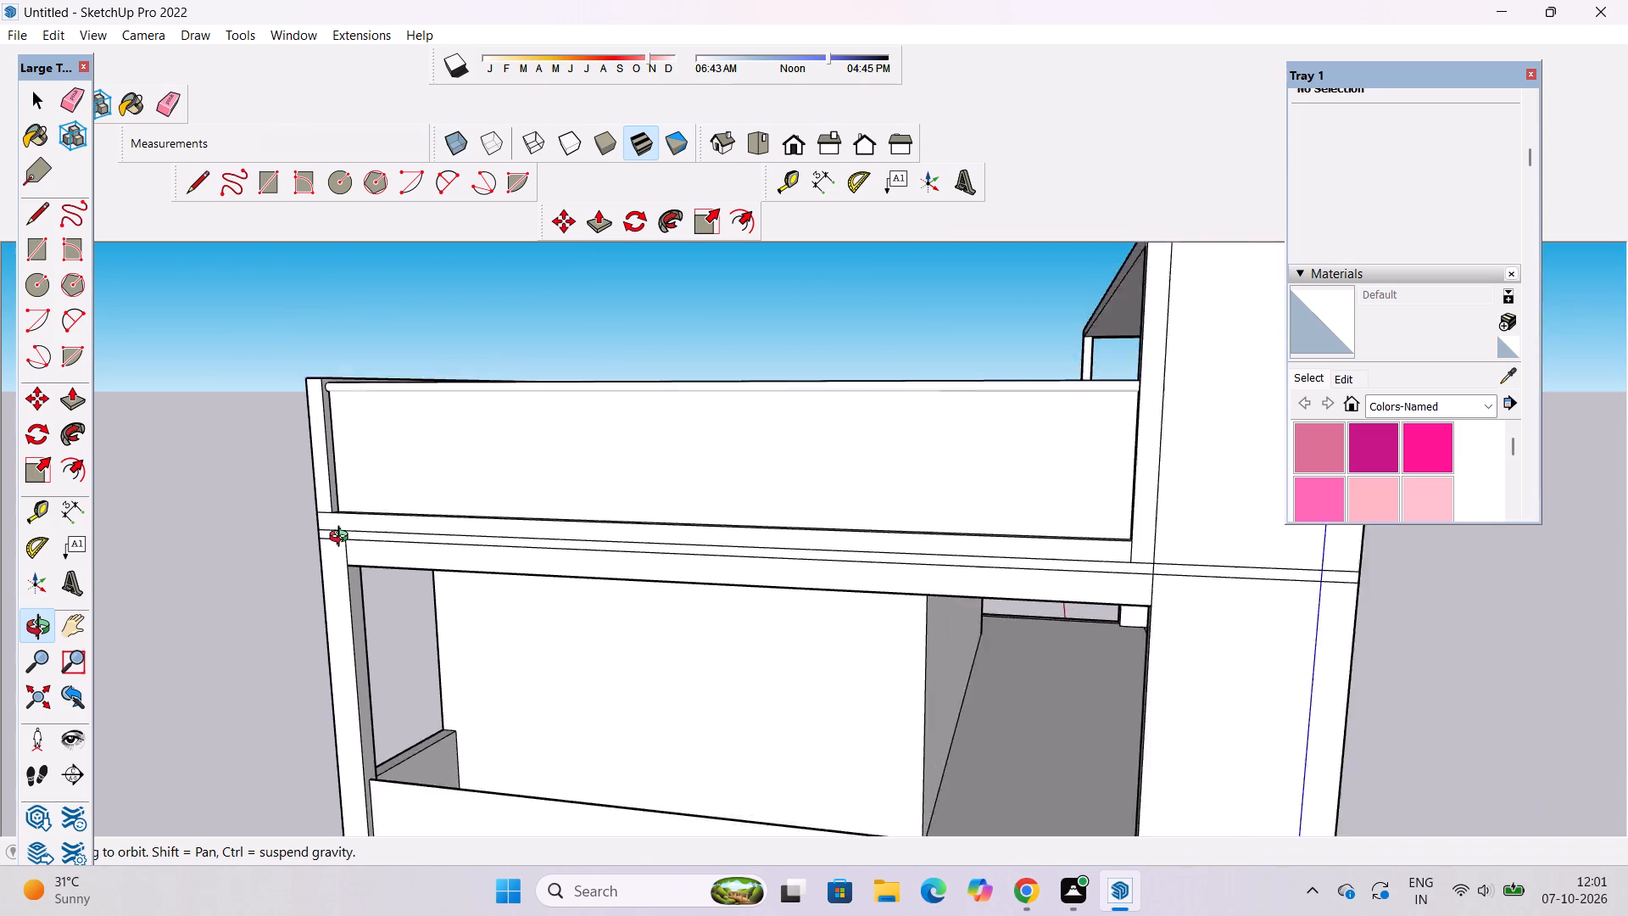
pyautogui.scroll(4, 343, 539)
pyautogui.scroll(-2, 449, 542)
pyautogui.keyDown('shift'); pyautogui.moveTo(531, 540); pyautogui.dragTo(436, 539); pyautogui.keyUp('shift')
pyautogui.scroll(2, 546, 528)
pyautogui.keyDown('shift'); pyautogui.moveTo(595, 531); pyautogui.dragTo(538, 528); pyautogui.keyUp('shift')
pyautogui.press('e')
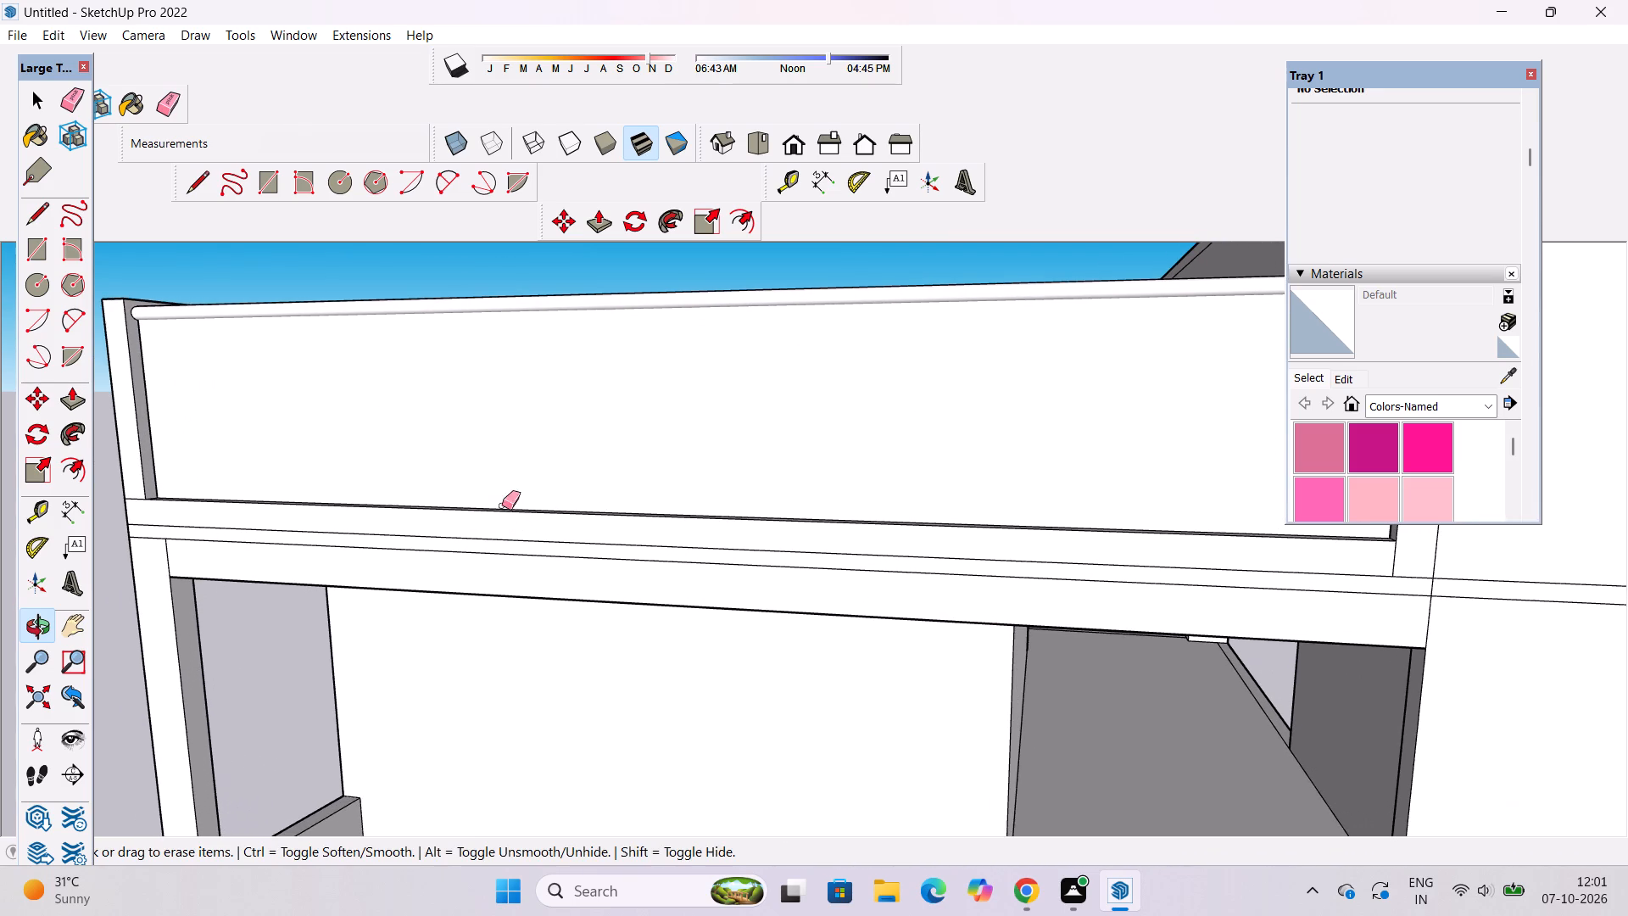
pyautogui.click(546, 558)
pyautogui.moveTo(166, 543); pyautogui.dragTo(165, 551)
pyautogui.click(152, 537)
pyautogui.scroll(-6, 154, 535)
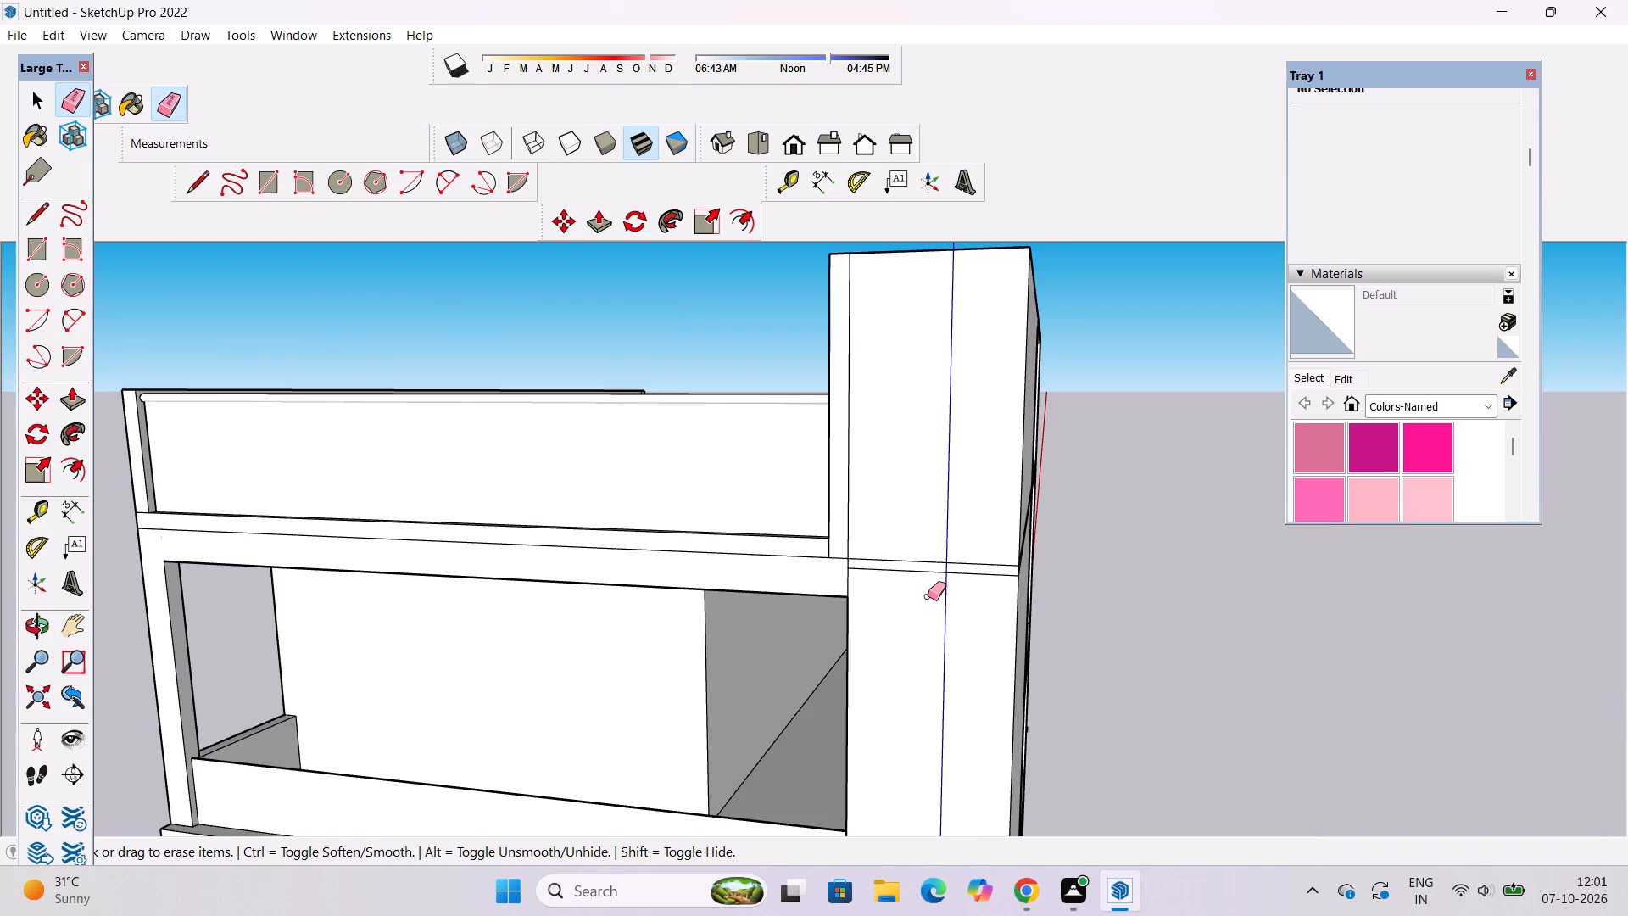
# Erase the short vertical edge on the top-floor beam beside the tall corner post, below the panel's corner.
pyautogui.scroll(2, 834, 565)
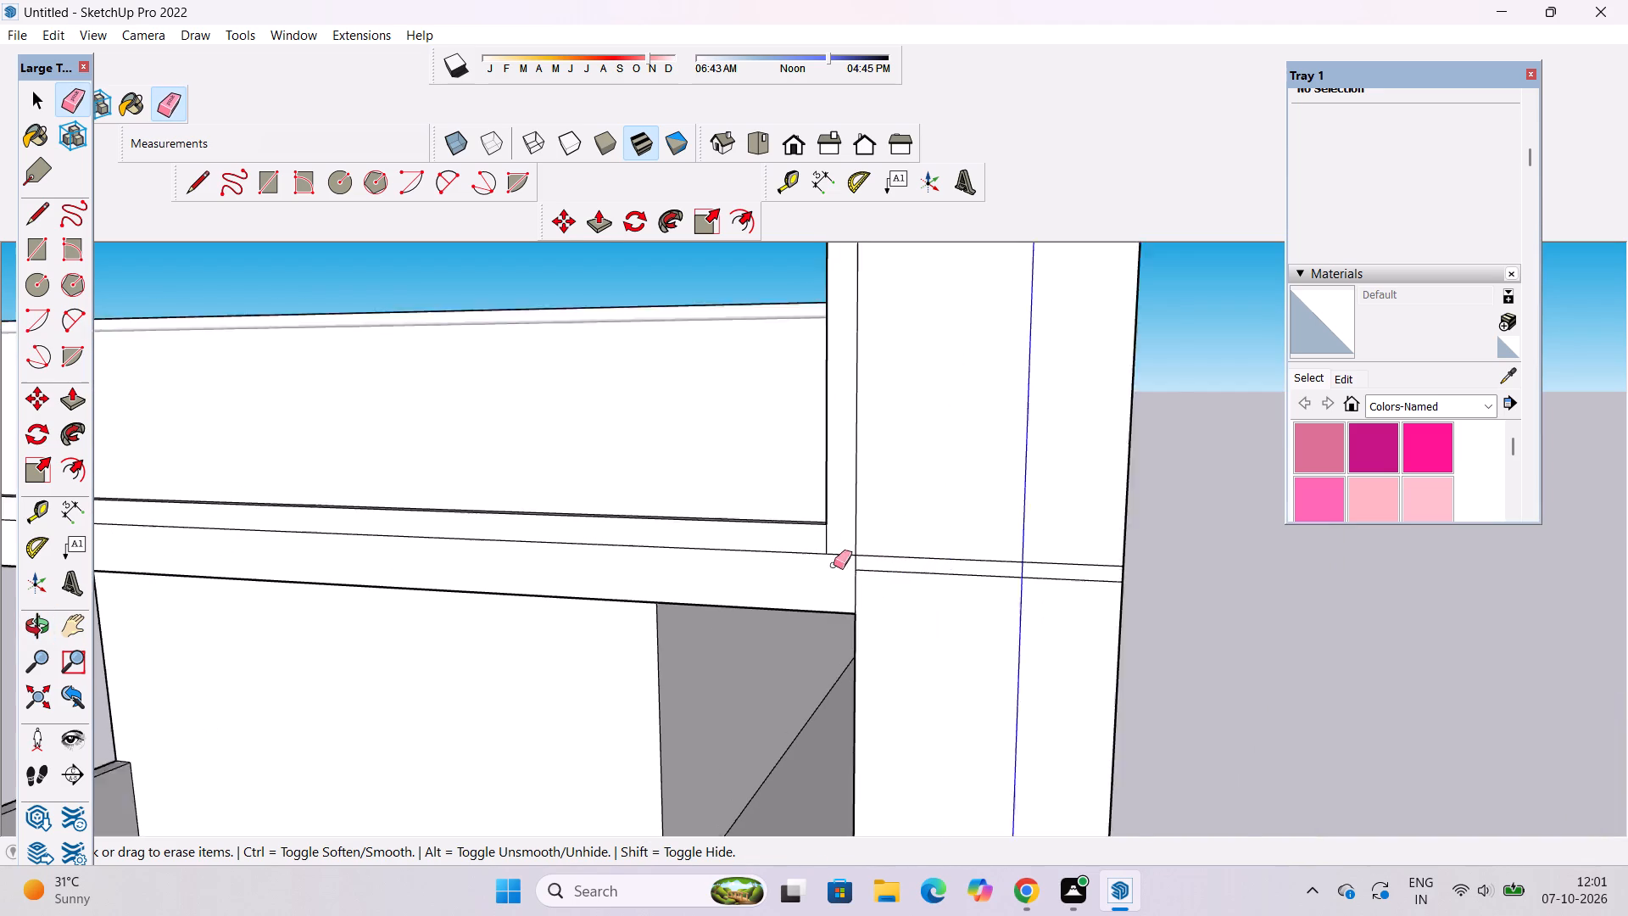
pyautogui.scroll(7, 834, 565)
pyautogui.moveTo(831, 533); pyautogui.dragTo(826, 564)
pyautogui.moveTo(784, 522); pyautogui.dragTo(785, 522)
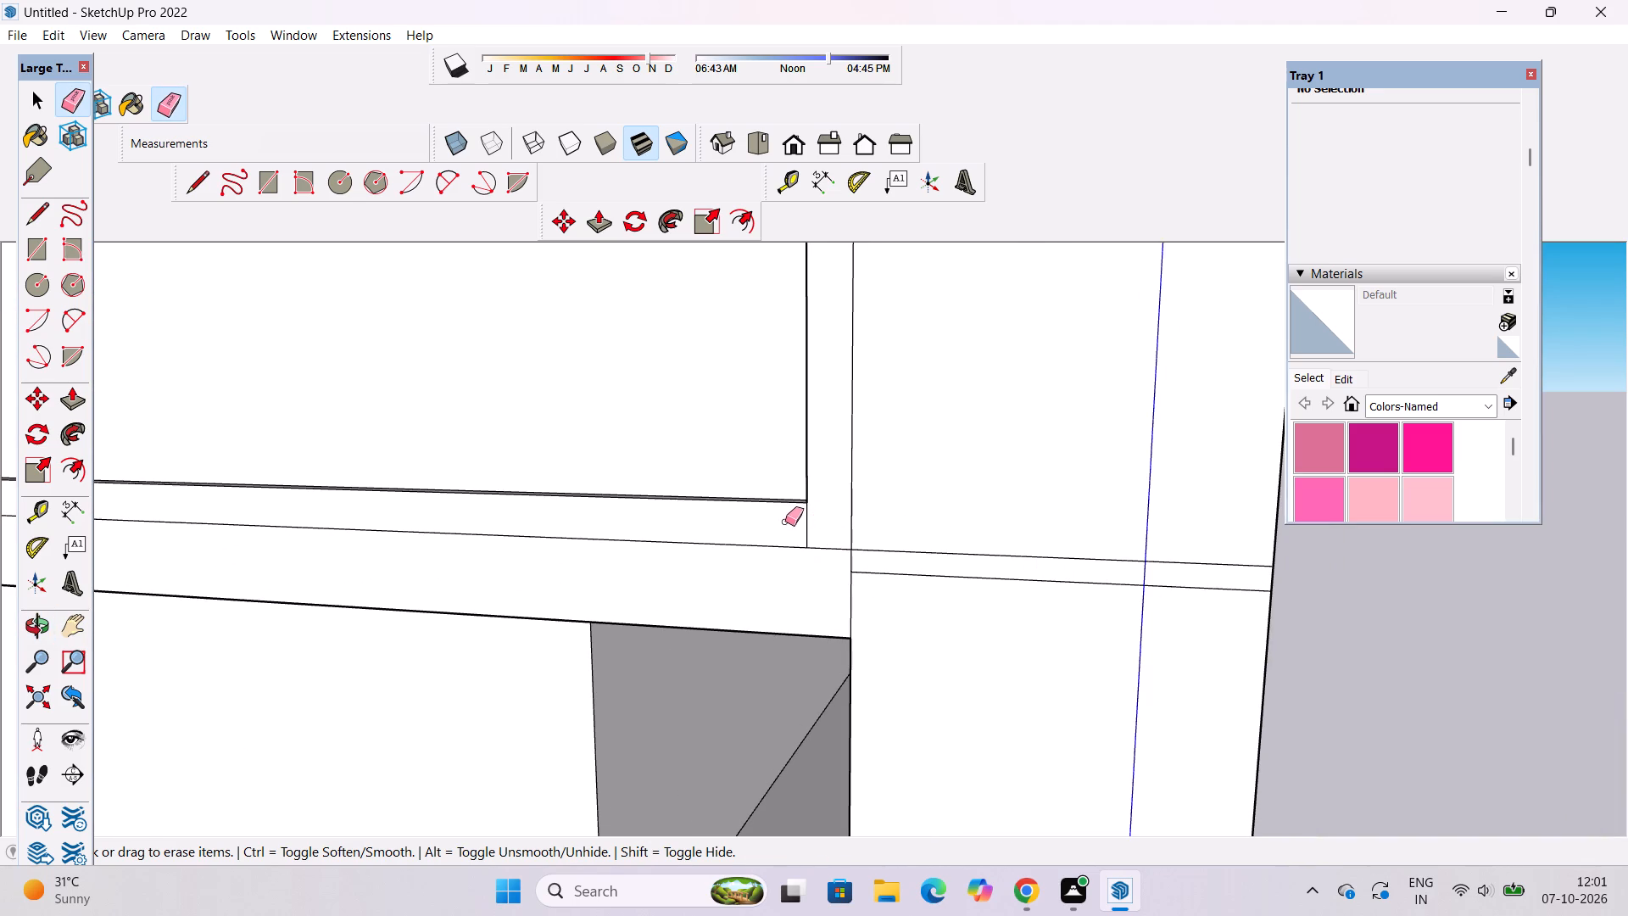
pyautogui.moveTo(785, 522); pyautogui.dragTo(794, 522)
pyautogui.click(800, 522)
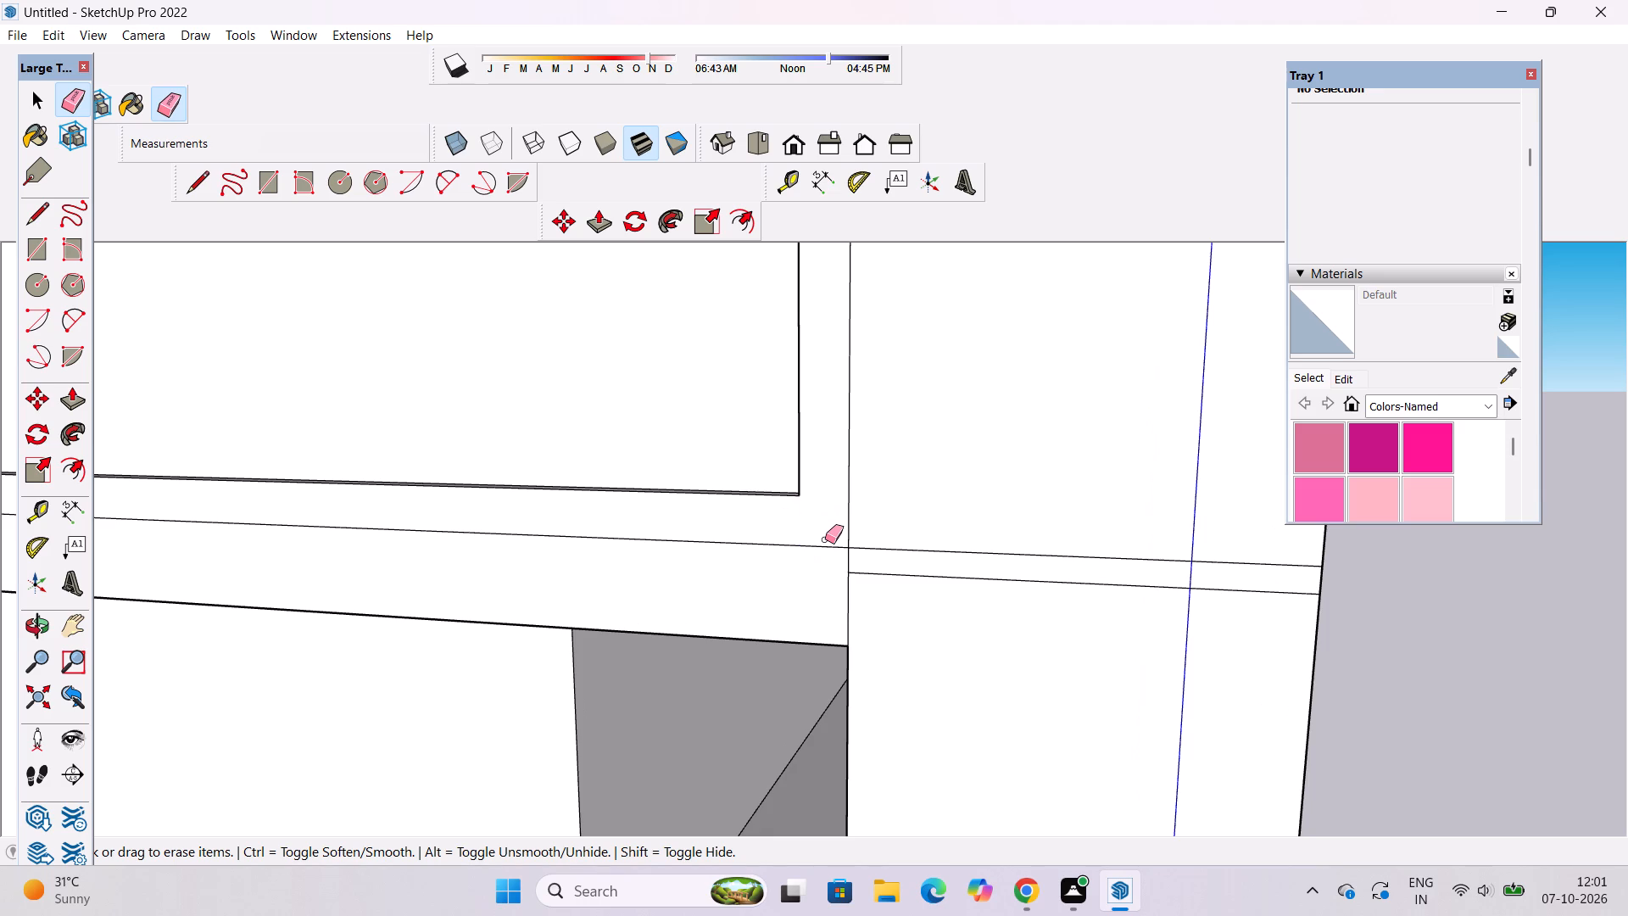
# Erase the two short horizontal edges crossing the front of the tall corner post at the top-floor beam level.
pyautogui.scroll(-6, 813, 506)
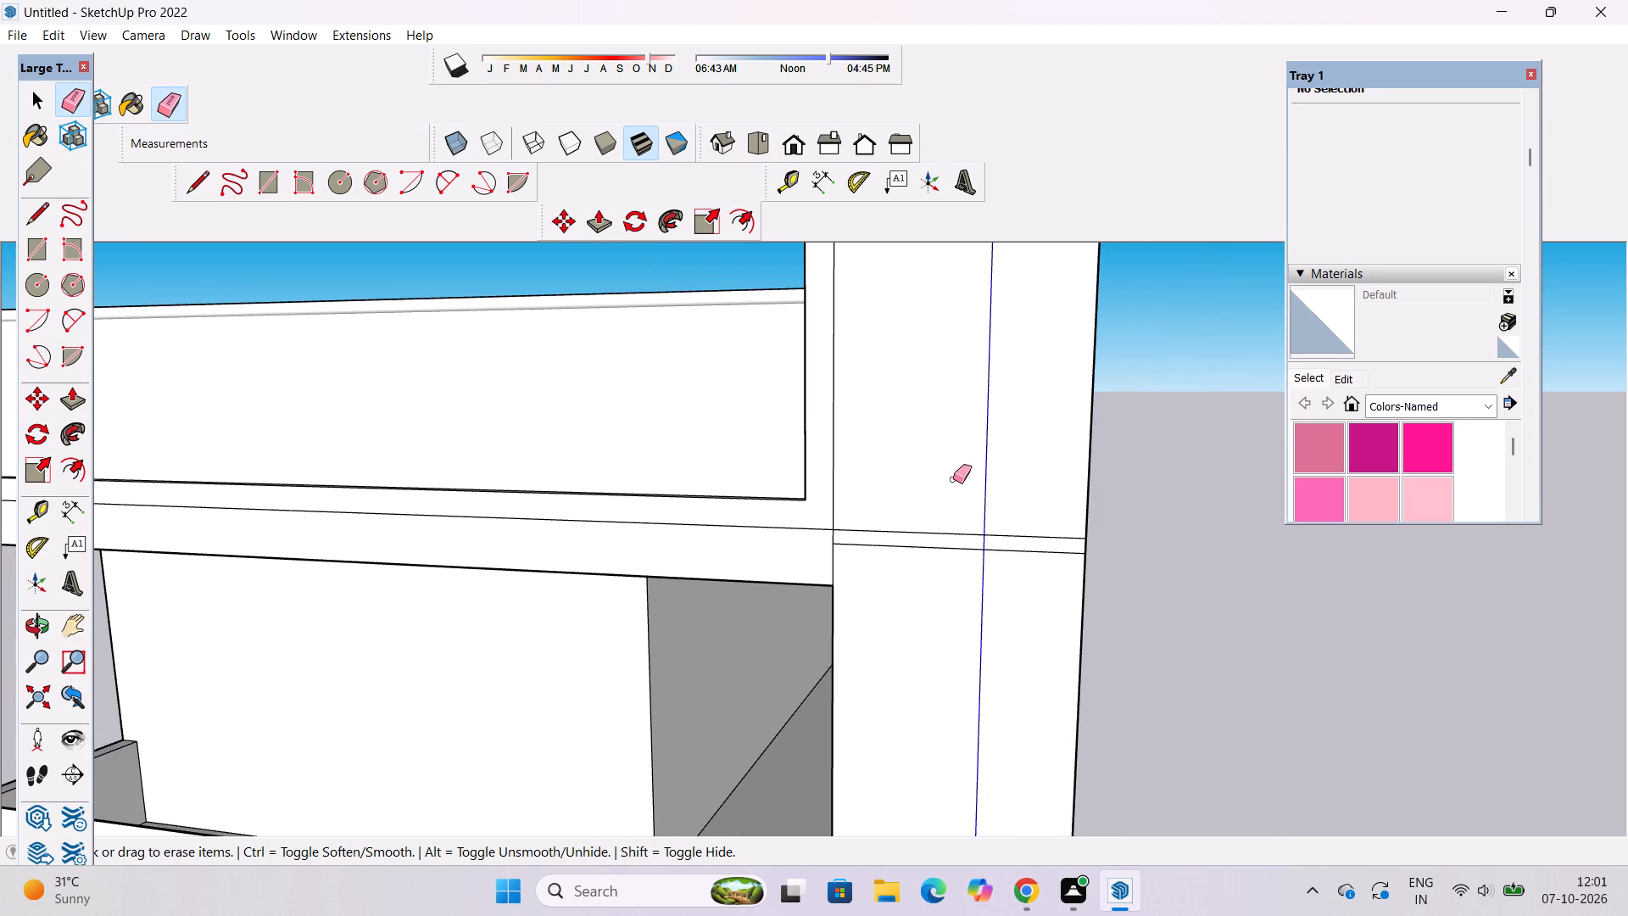
pyautogui.moveTo(953, 479); pyautogui.dragTo(945, 564)
# Inspect the top-floor beam, its underside and the adjoining building sides for leftover edges.
pyautogui.press('o')
pyautogui.moveTo(664, 613); pyautogui.dragTo(851, 494)
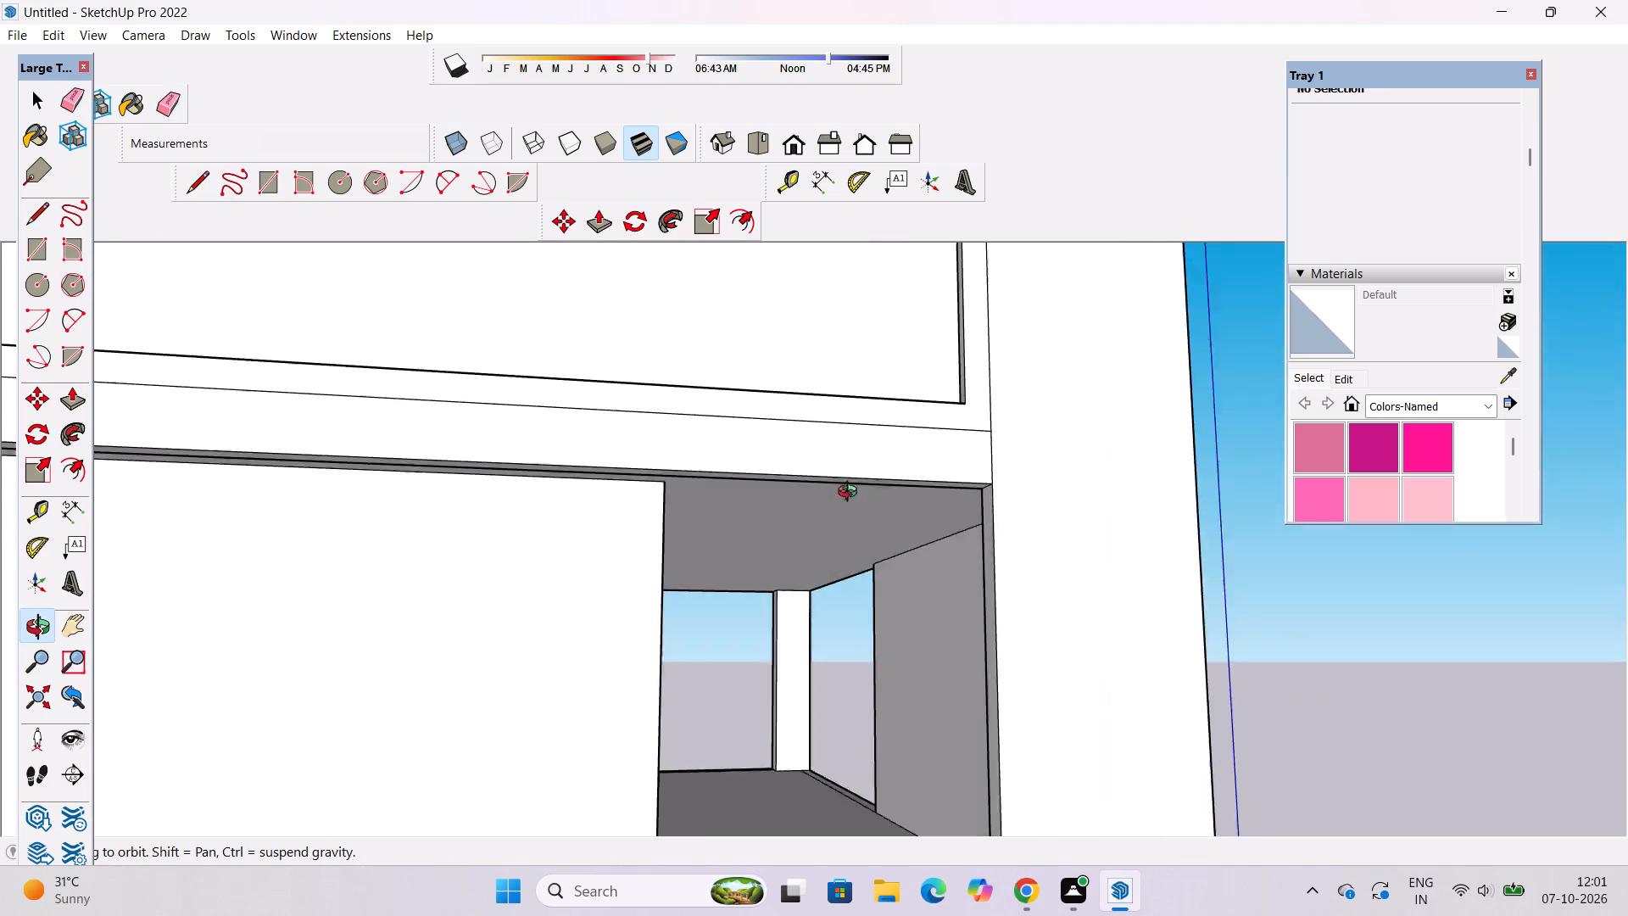
pyautogui.moveTo(851, 494); pyautogui.dragTo(1129, 591)
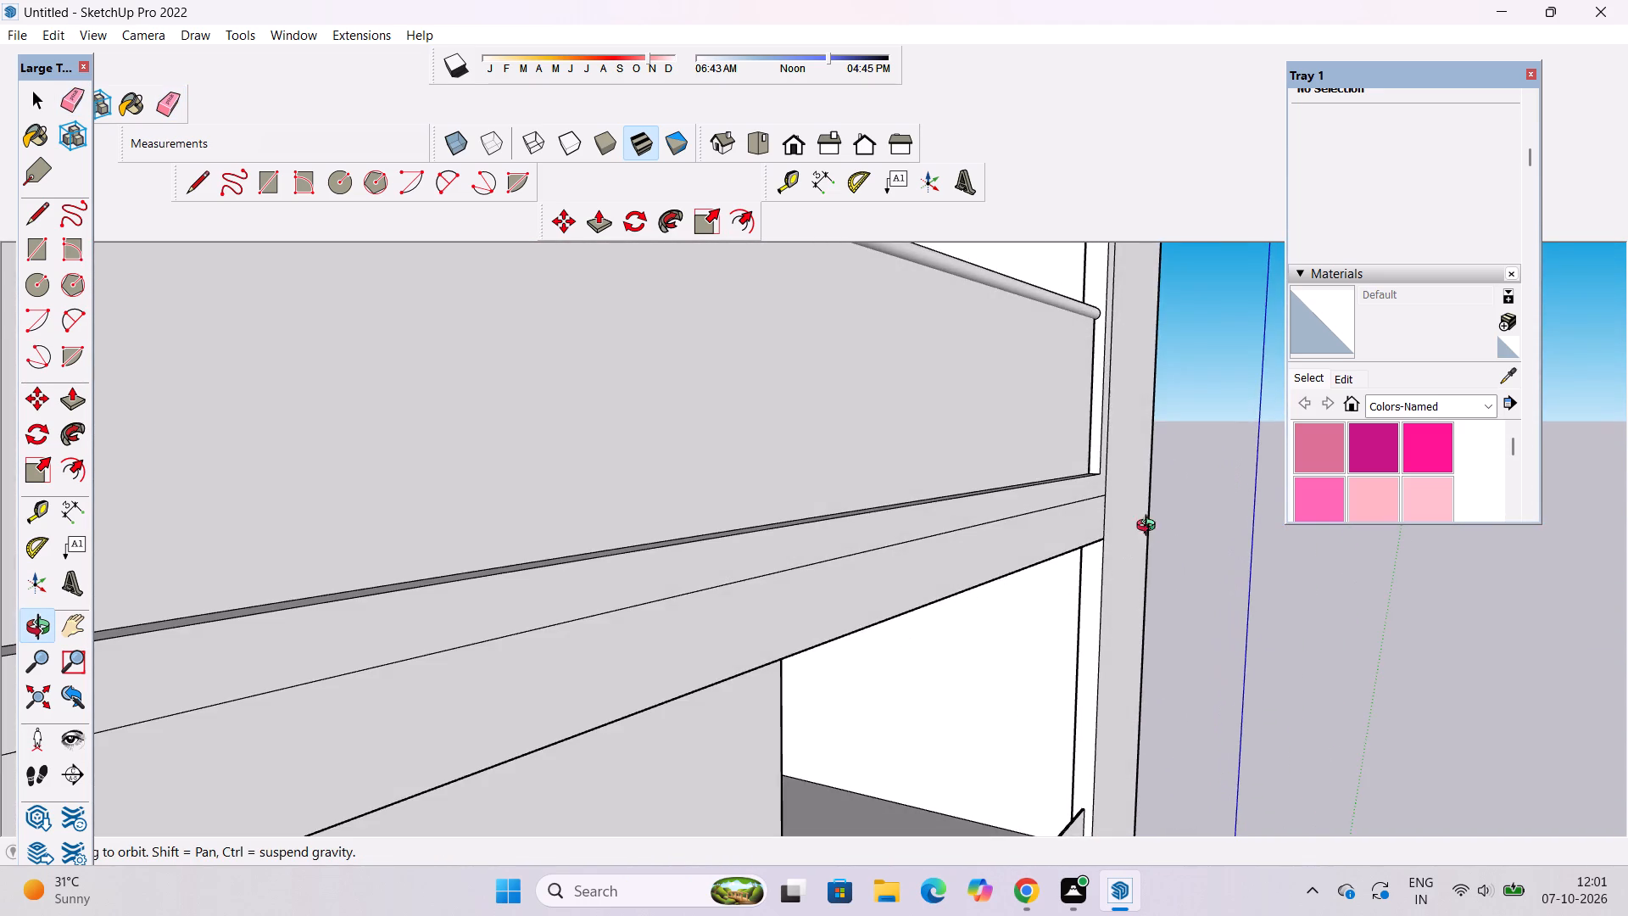
pyautogui.scroll(-3, 1167, 476)
pyautogui.moveTo(1391, 472); pyautogui.dragTo(1168, 493)
pyautogui.scroll(-3, 1160, 485)
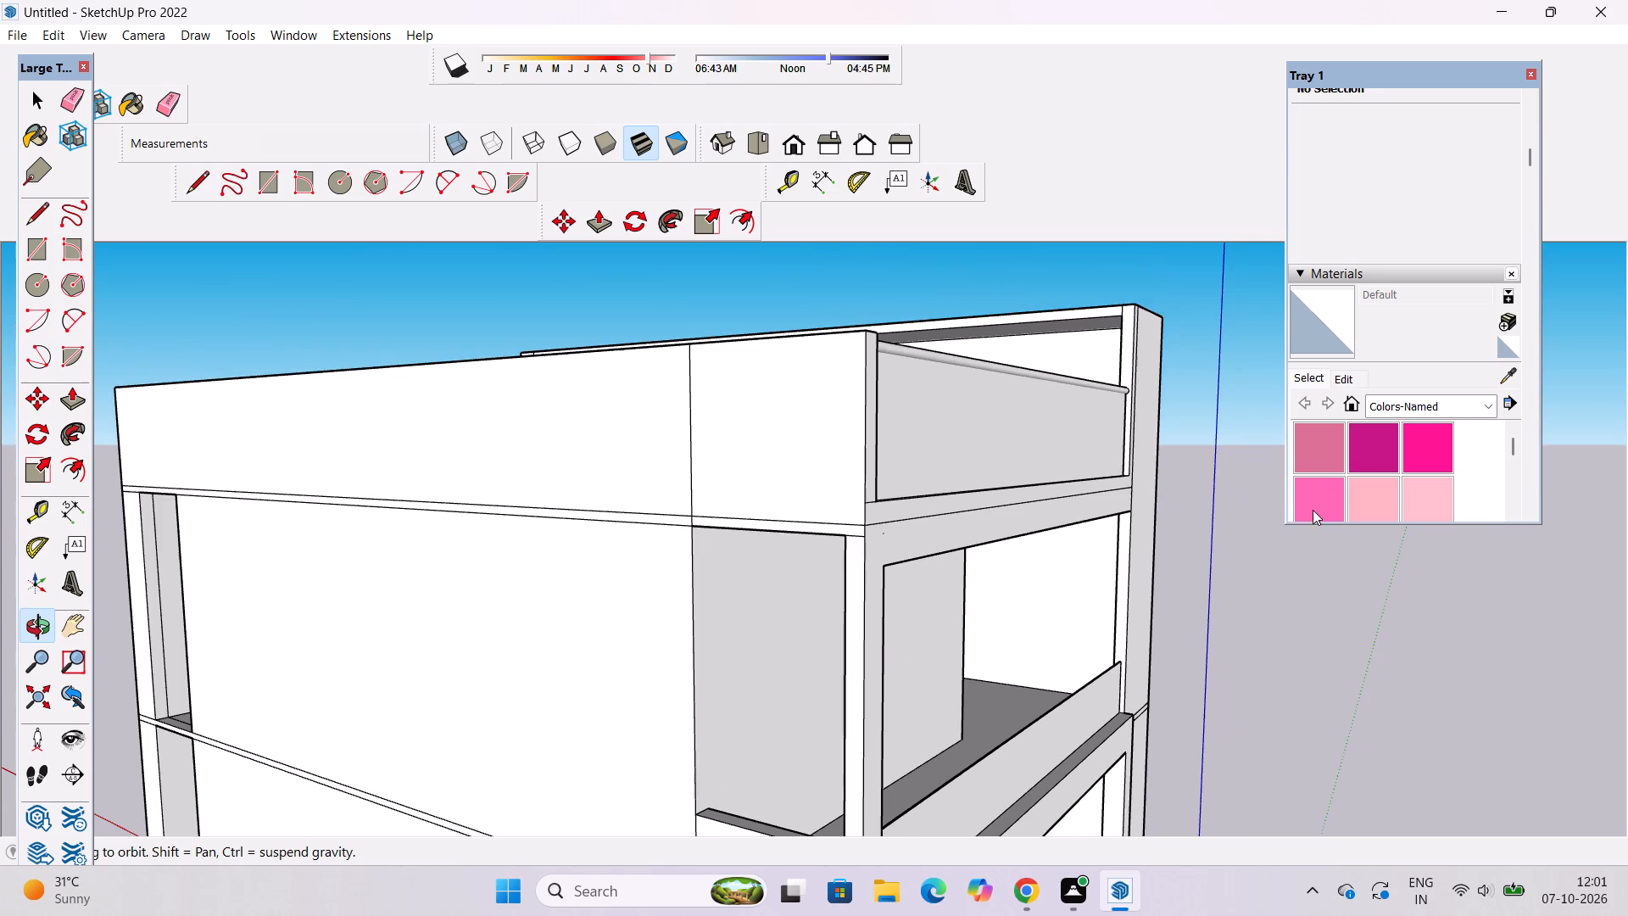
pyautogui.moveTo(1356, 450); pyautogui.dragTo(1002, 532)
pyautogui.moveTo(1197, 533); pyautogui.dragTo(583, 595)
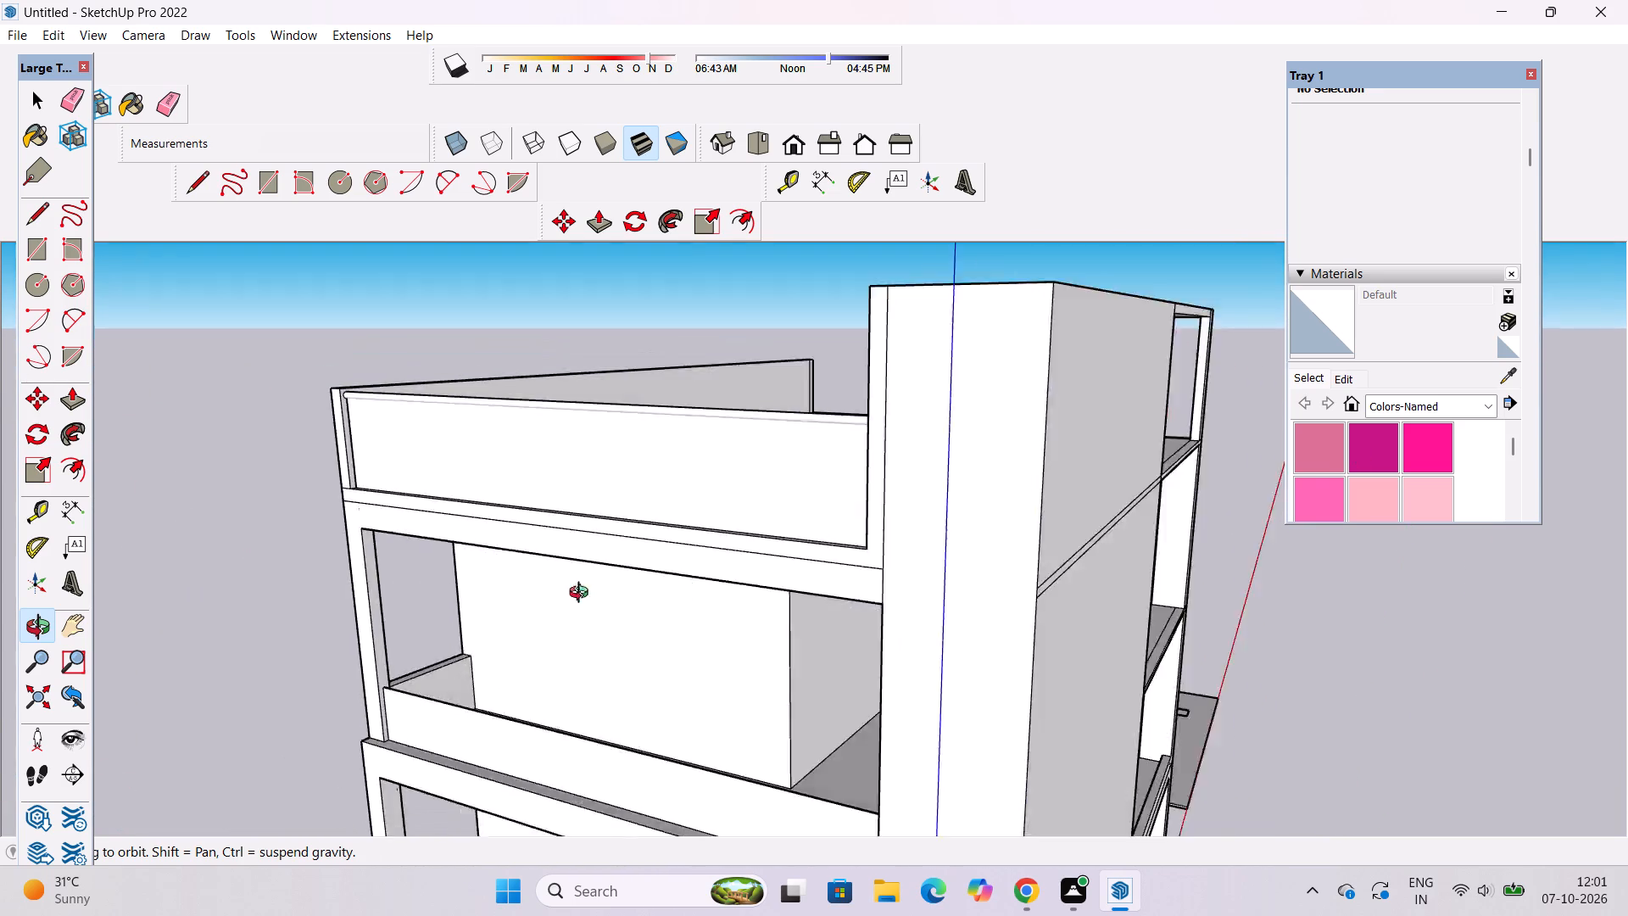
pyautogui.moveTo(583, 595); pyautogui.dragTo(270, 742)
pyautogui.moveTo(280, 730); pyautogui.dragTo(284, 704)
# Push/Pull the inner face of the roof-level panel below the round rail by 2".
pyautogui.moveTo(974, 383); pyautogui.dragTo(527, 545)
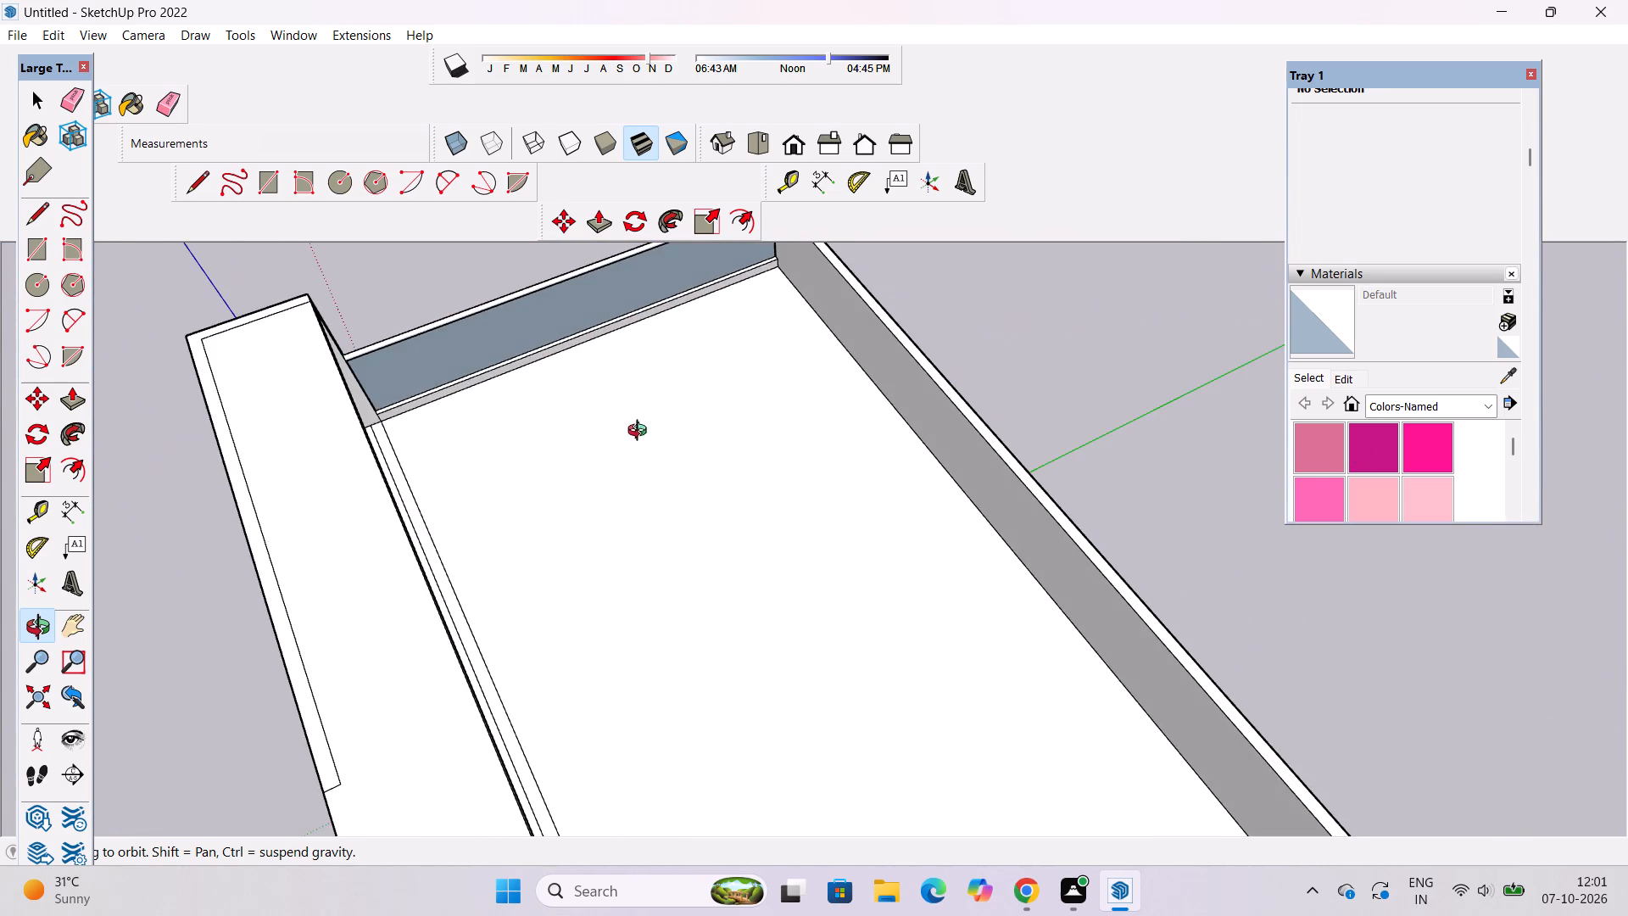
pyautogui.keyDown('shift'); pyautogui.moveTo(662, 404); pyautogui.dragTo(755, 606); pyautogui.keyUp('shift')
pyautogui.scroll(9, 772, 470)
pyautogui.keyDown('shift'); pyautogui.moveTo(777, 465); pyautogui.dragTo(847, 567); pyautogui.keyUp('shift')
pyautogui.moveTo(847, 570); pyautogui.dragTo(811, 457)
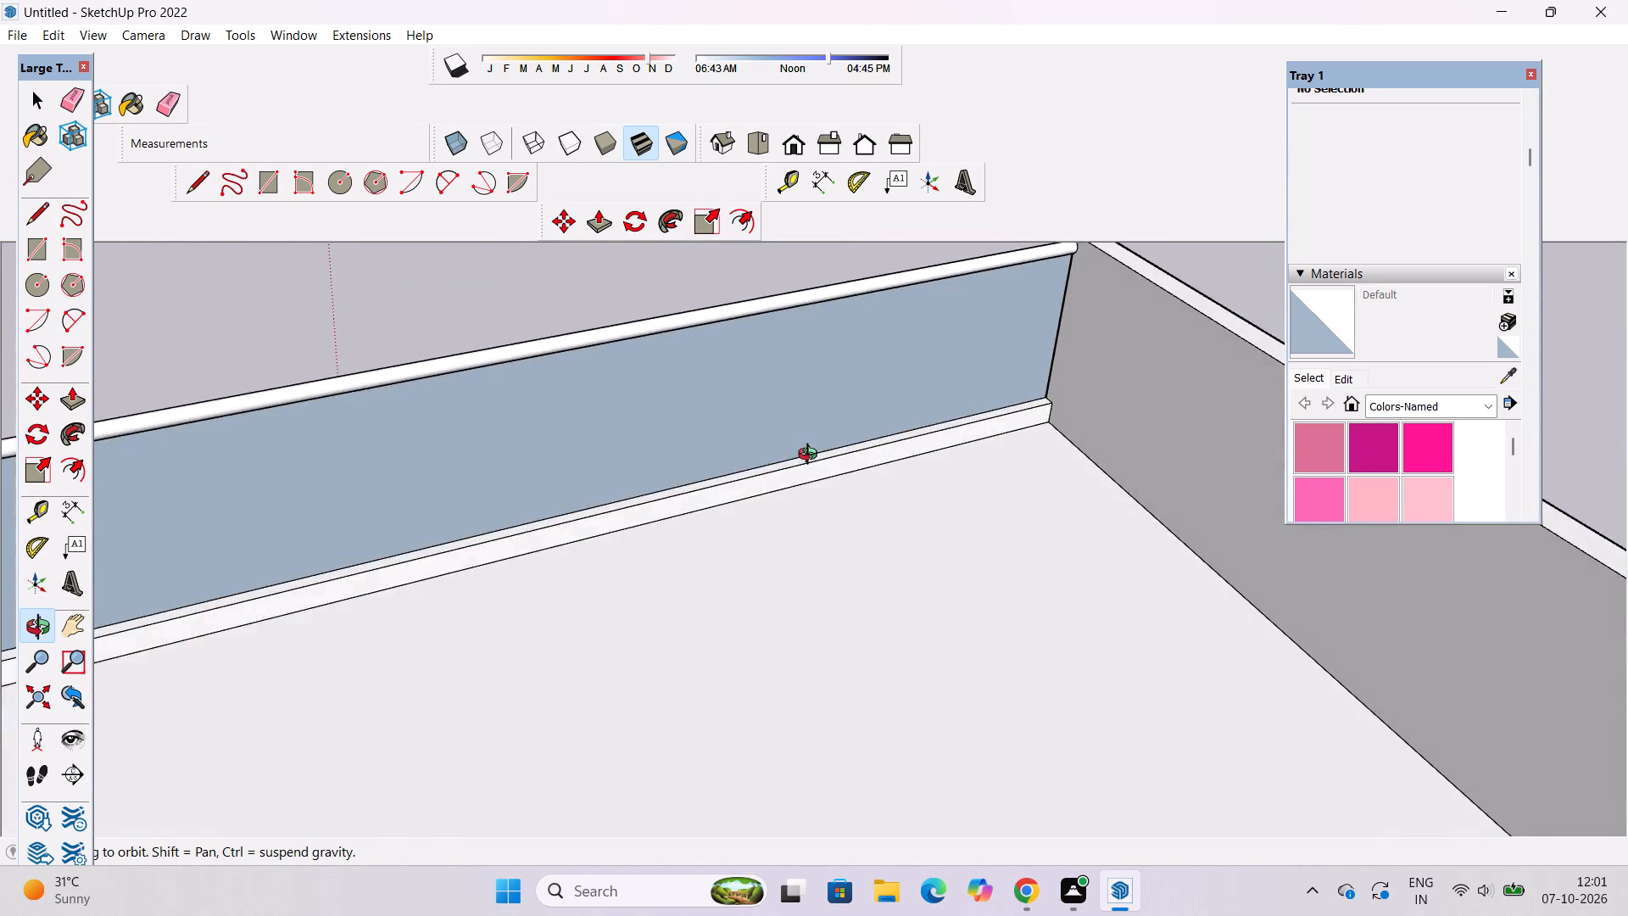
pyautogui.keyDown('shift'); pyautogui.moveTo(811, 456); pyautogui.dragTo(878, 600); pyautogui.keyUp('shift')
pyautogui.scroll(-5, 866, 576)
pyautogui.moveTo(866, 589); pyautogui.dragTo(842, 525)
pyautogui.keyDown('shift'); pyautogui.moveTo(842, 525); pyautogui.dragTo(843, 547); pyautogui.keyUp('shift')
pyautogui.press('space')
pyautogui.scroll(3, 849, 564)
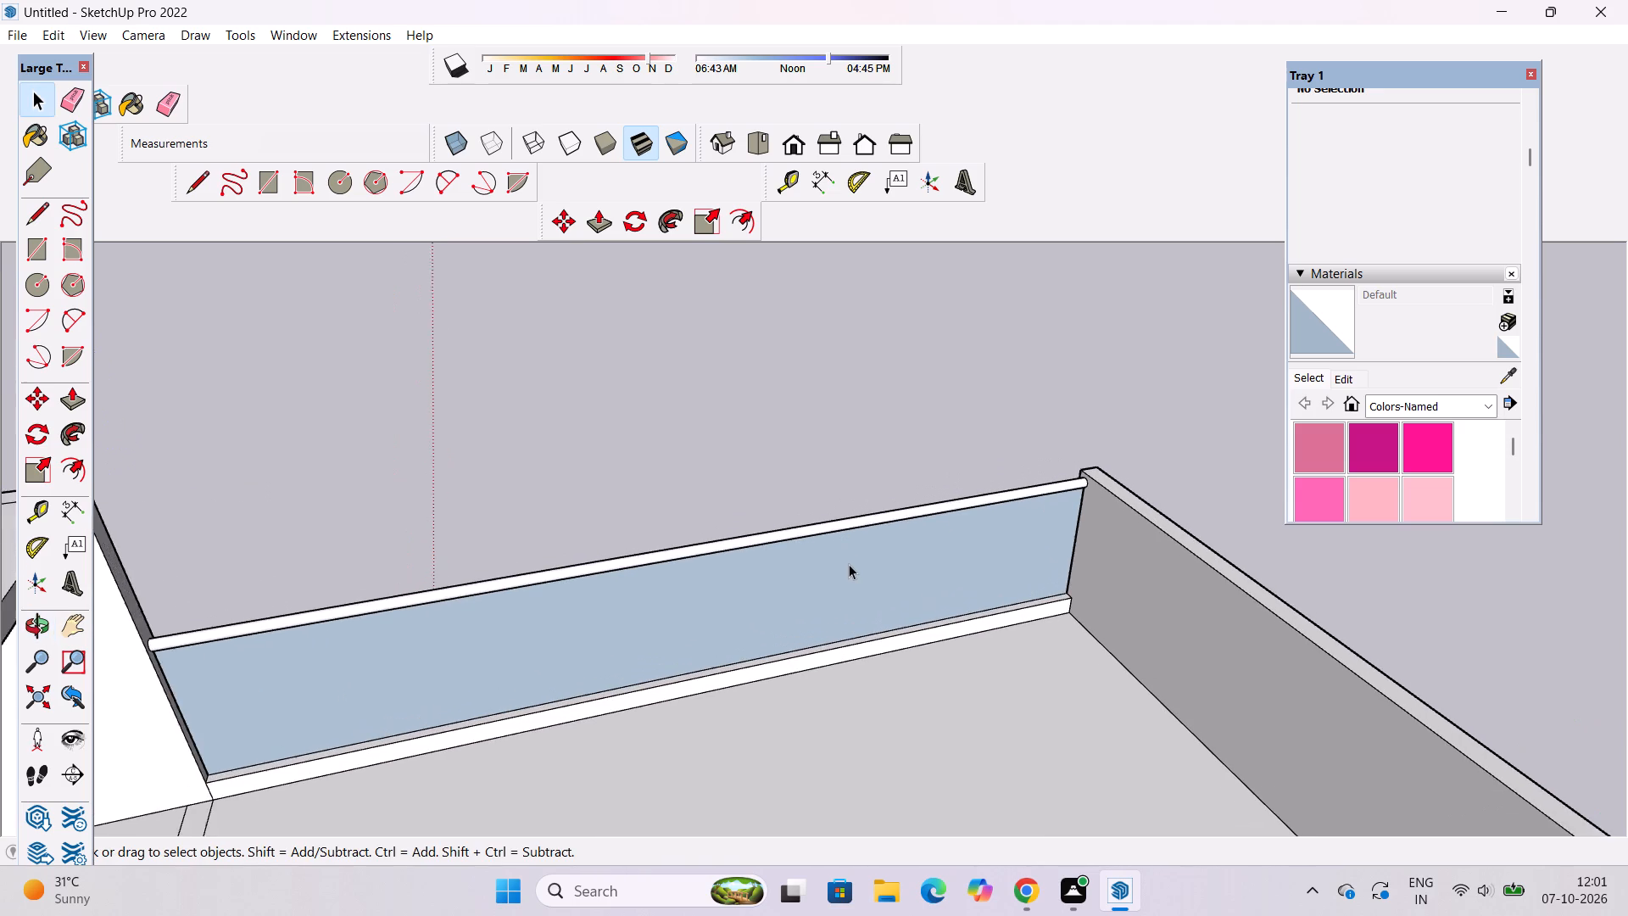
pyautogui.click(853, 570)
pyautogui.press('p')
pyautogui.click(853, 570)
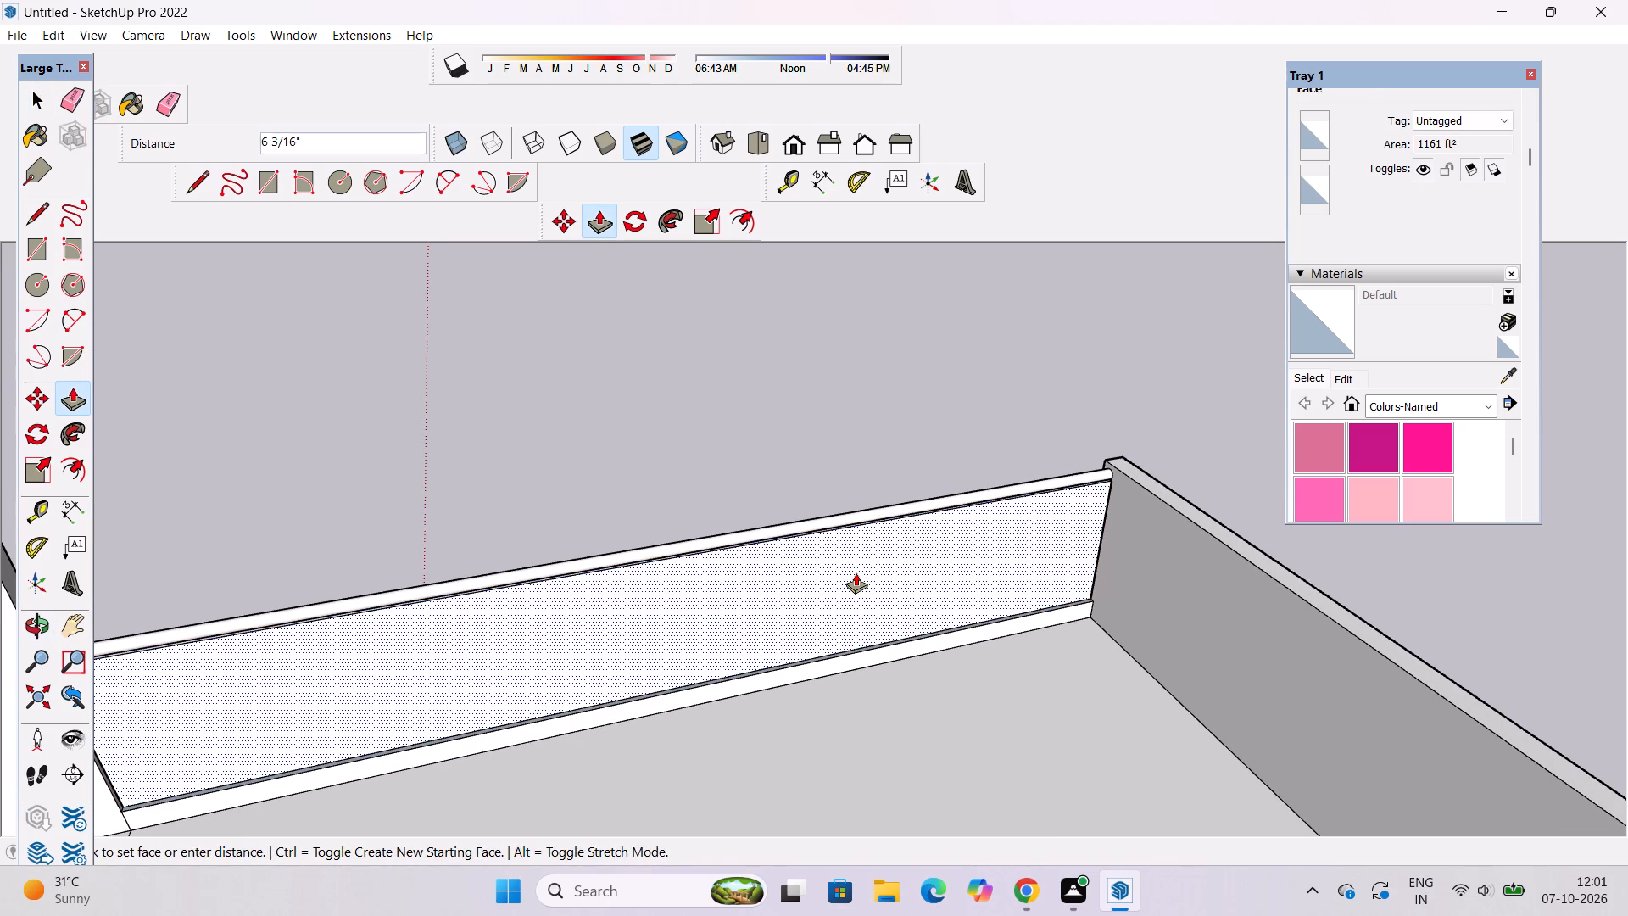
pyautogui.write('2"')
pyautogui.press('Return')
pyautogui.press('space')
# Inspect the stacked facade frames and the tall corner post from several sides for remaining stray edges.
pyautogui.write('o')
pyautogui.scroll(-5, 773, 380)
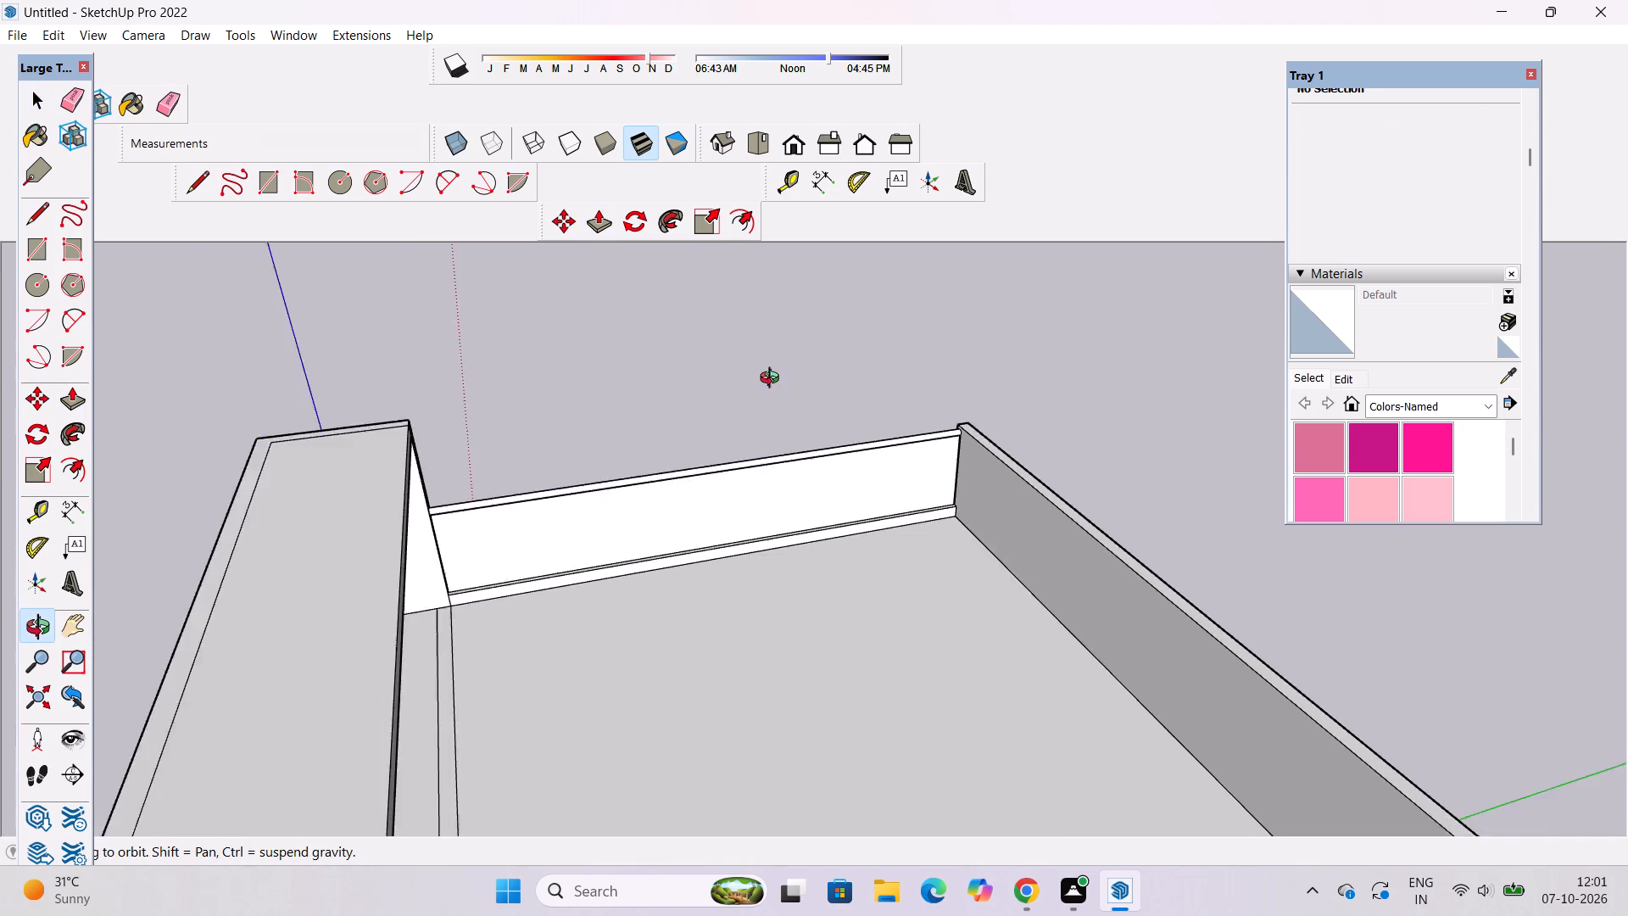
pyautogui.scroll(-5, 773, 380)
pyautogui.moveTo(527, 603); pyautogui.dragTo(1313, 586)
pyautogui.scroll(4, 948, 558)
pyautogui.keyDown('shift'); pyautogui.moveTo(947, 537); pyautogui.dragTo(845, 561); pyautogui.keyUp('shift')
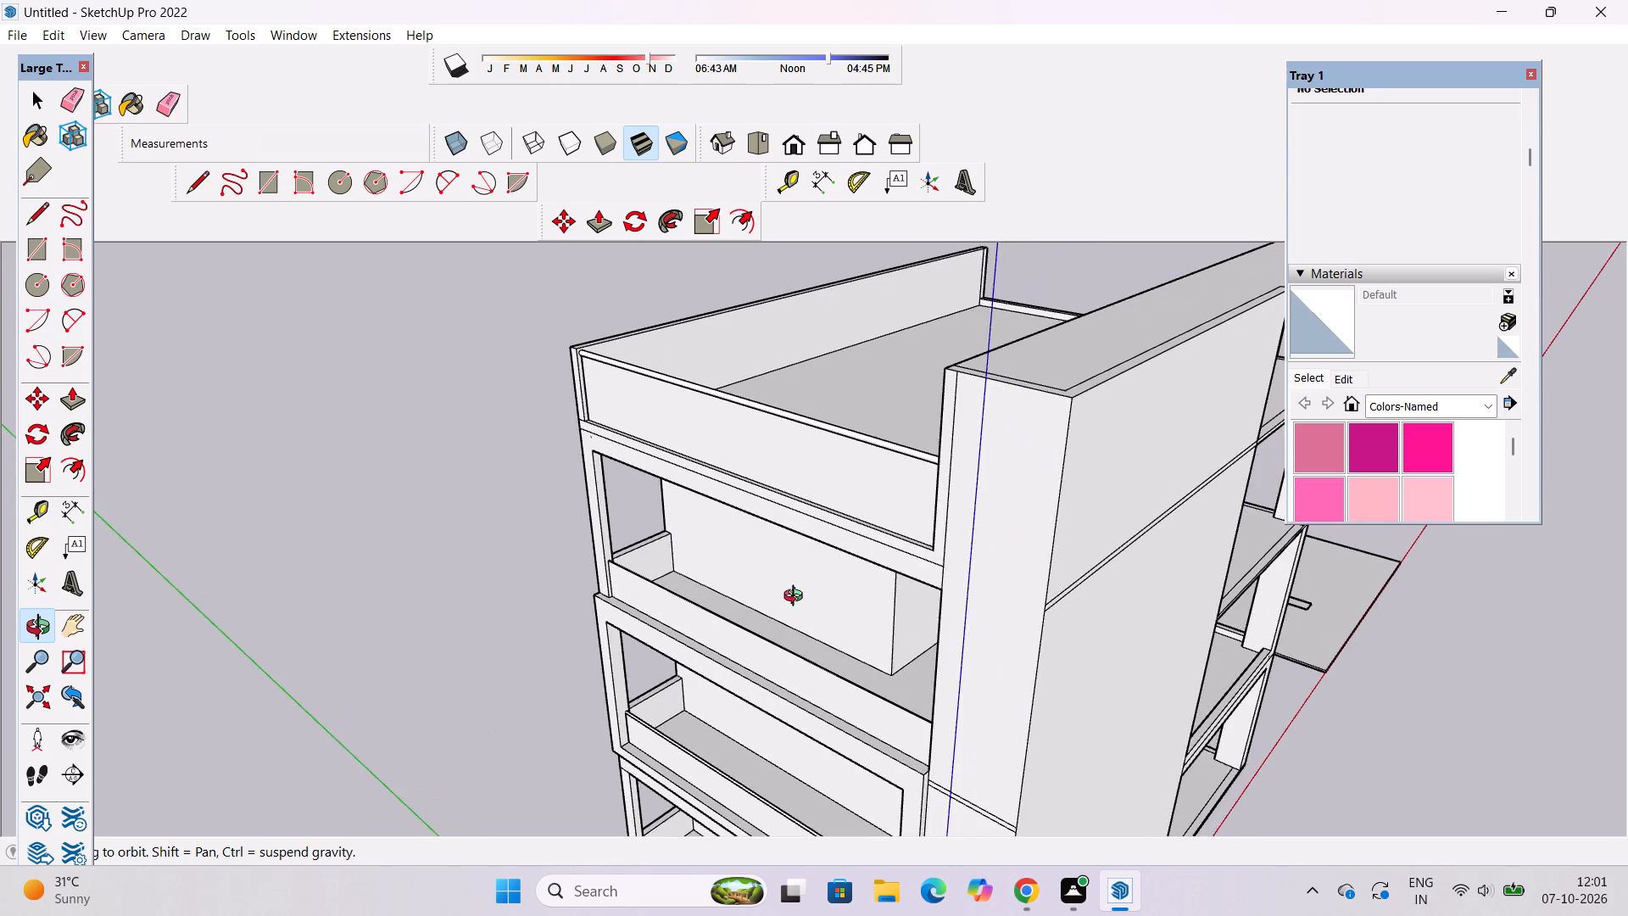
pyautogui.moveTo(797, 601); pyautogui.dragTo(933, 502)
pyautogui.scroll(-4, 967, 468)
pyautogui.keyDown('shift'); pyautogui.moveTo(1014, 543); pyautogui.dragTo(789, 549); pyautogui.keyUp('shift')
pyautogui.scroll(9, 779, 591)
pyautogui.keyDown('shift'); pyautogui.moveTo(727, 629); pyautogui.dragTo(767, 624); pyautogui.keyUp('shift')
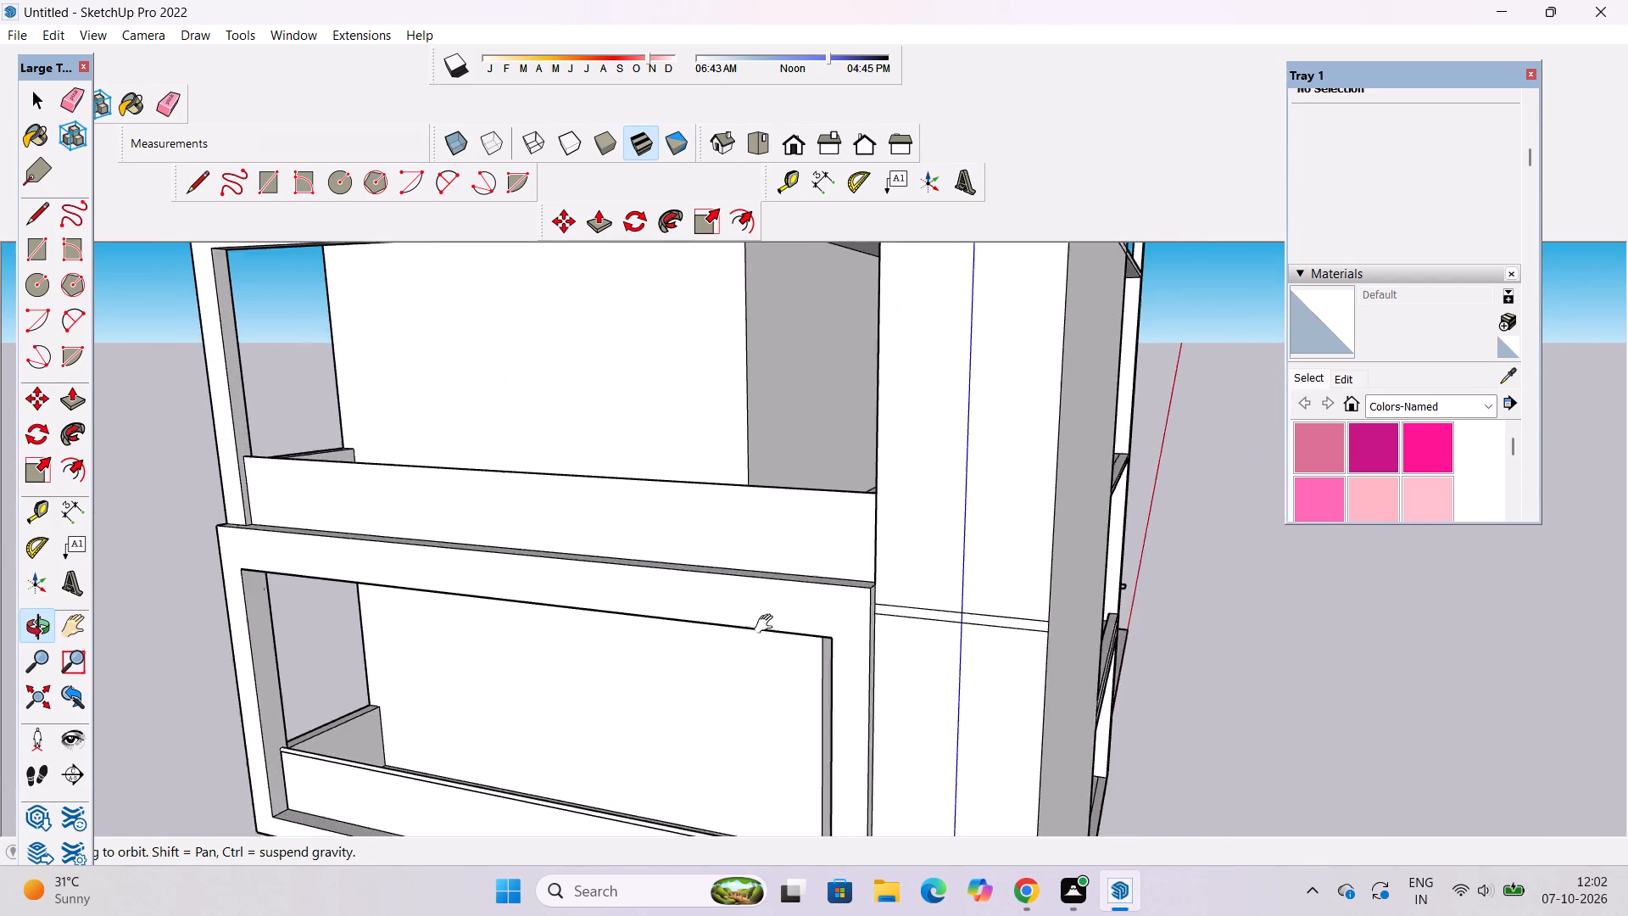
pyautogui.keyDown('shift'); pyautogui.moveTo(767, 624); pyautogui.dragTo(836, 607); pyautogui.keyUp('shift')
pyautogui.moveTo(842, 634); pyautogui.dragTo(966, 606)
pyautogui.scroll(-5, 970, 601)
pyautogui.moveTo(1104, 665); pyautogui.dragTo(923, 670)
pyautogui.keyDown('shift'); pyautogui.moveTo(822, 712); pyautogui.dragTo(832, 570); pyautogui.keyUp('shift')
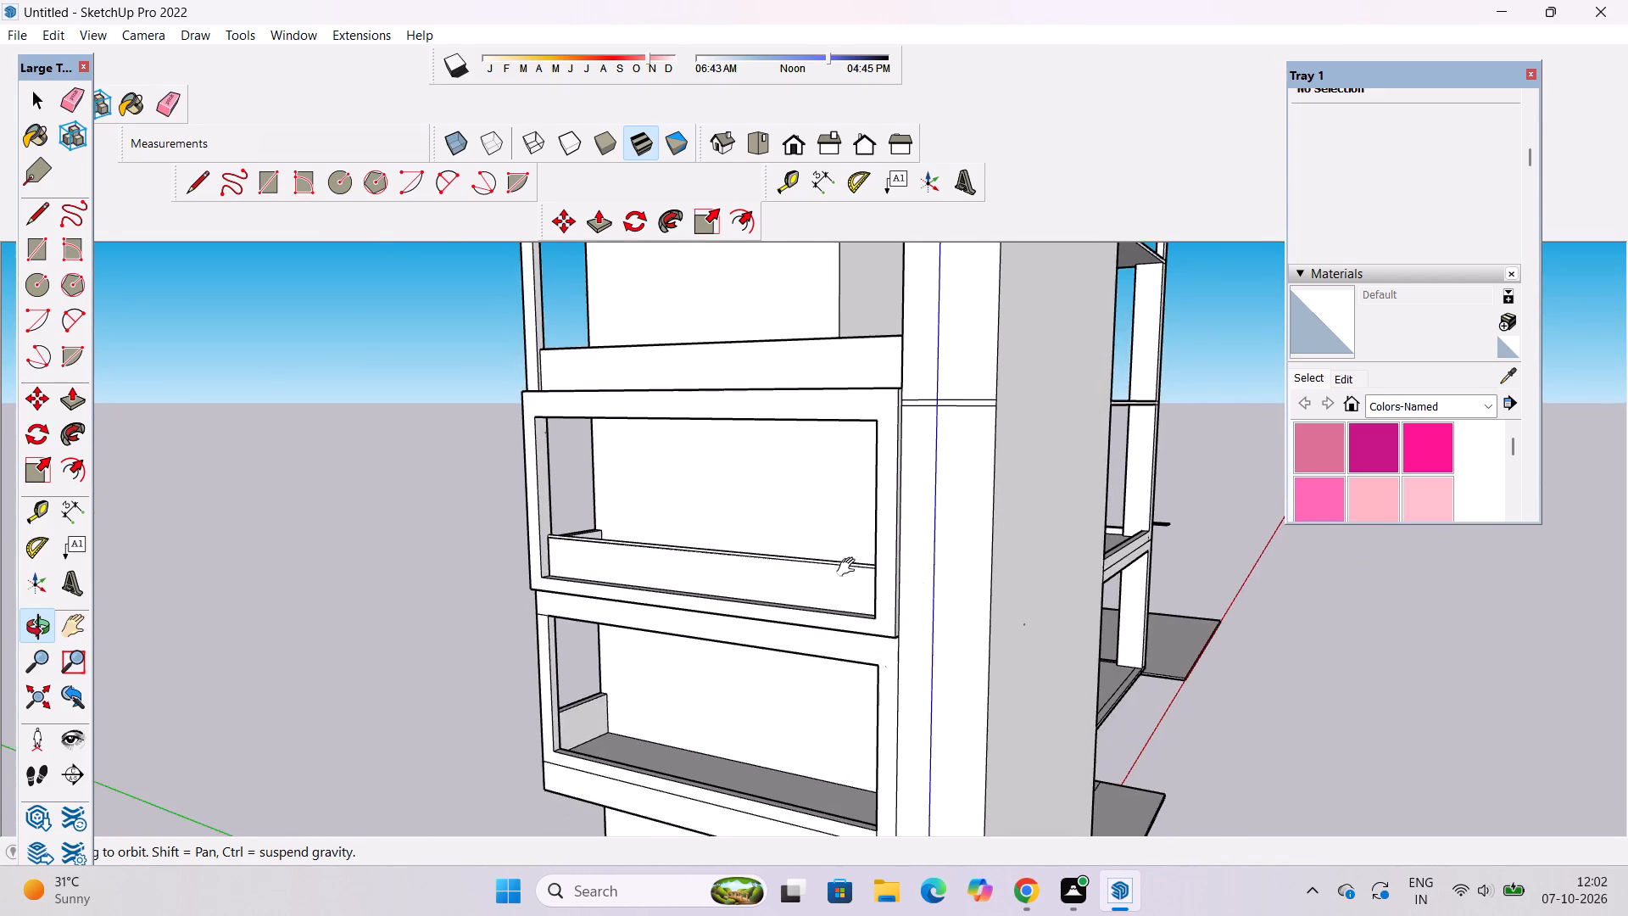
pyautogui.moveTo(926, 595); pyautogui.dragTo(788, 607)
pyautogui.scroll(-6, 767, 587)
pyautogui.keyDown('shift'); pyautogui.moveTo(795, 587); pyautogui.dragTo(795, 620); pyautogui.keyUp('shift')
pyautogui.keyDown('shift'); pyautogui.moveTo(795, 619); pyautogui.dragTo(802, 546); pyautogui.keyUp('shift')
# Erase the two short horizontal edges on the tall corner post one floor below the top beam.
pyautogui.keyDown('shift'); pyautogui.scroll(5, 803, 474); pyautogui.keyUp('shift')
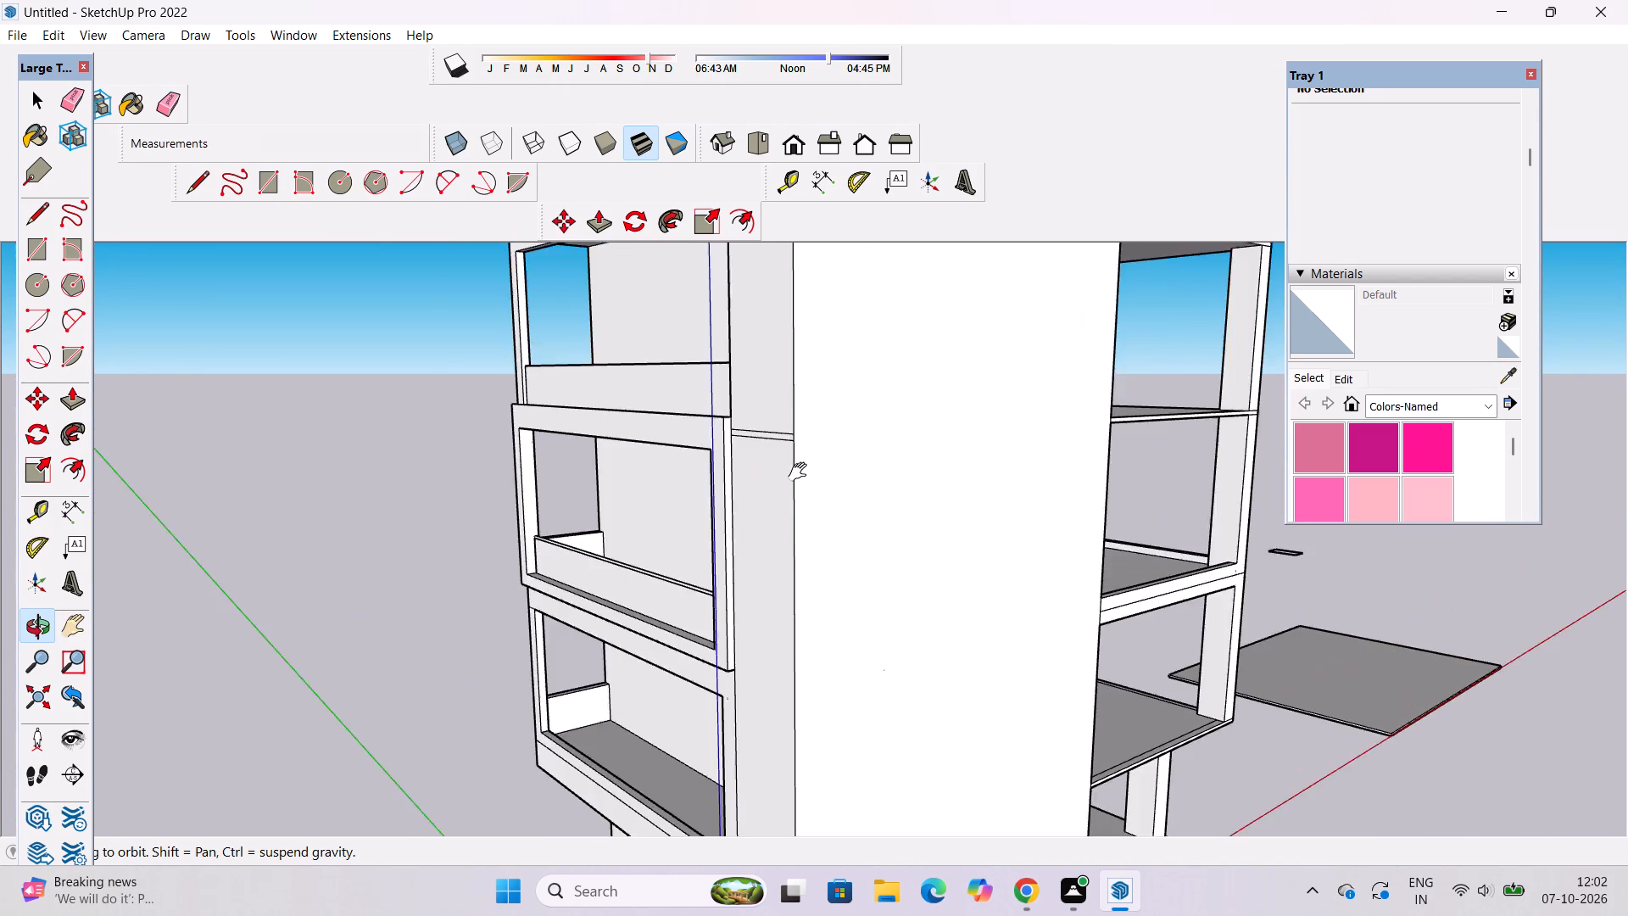
pyautogui.keyDown('shift'); pyautogui.scroll(6, 801, 472); pyautogui.keyUp('shift')
pyautogui.keyDown('shift'); pyautogui.moveTo(781, 469); pyautogui.dragTo(740, 628); pyautogui.keyUp('shift')
pyautogui.keyDown('shift'); pyautogui.click(740, 628); pyautogui.keyUp('shift')
pyautogui.press('e')
pyautogui.moveTo(724, 538); pyautogui.dragTo(724, 580)
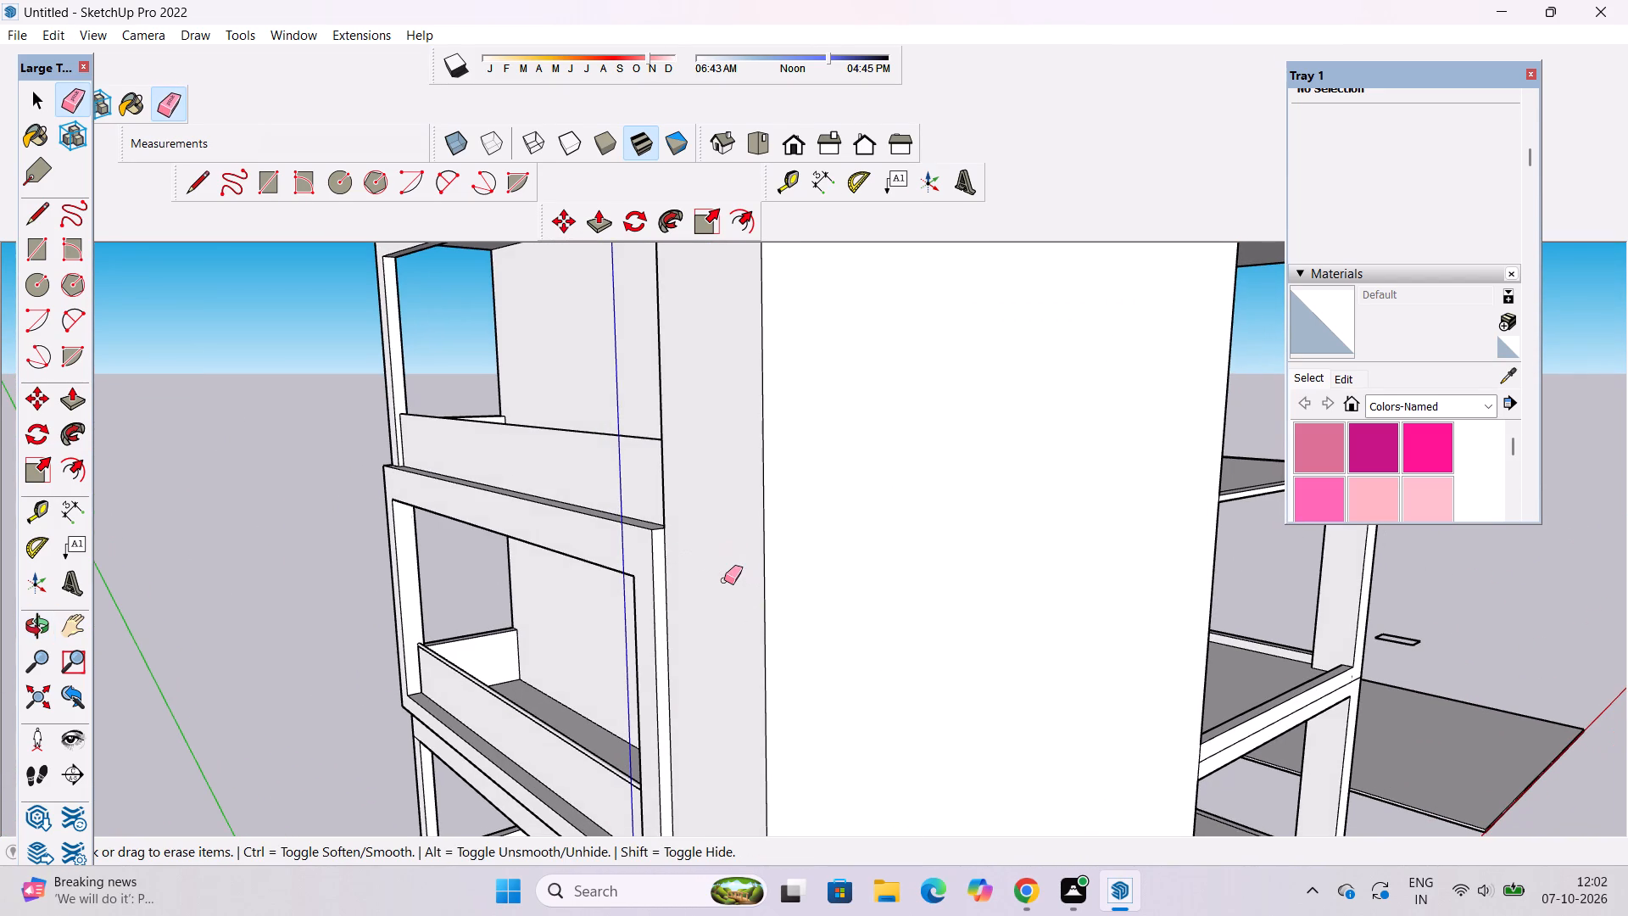
# Erase the short horizontal edge crossing the end face of the post on the open top floor.
pyautogui.press('o')
pyautogui.scroll(-6, 721, 582)
pyautogui.moveTo(1161, 593); pyautogui.dragTo(301, 606)
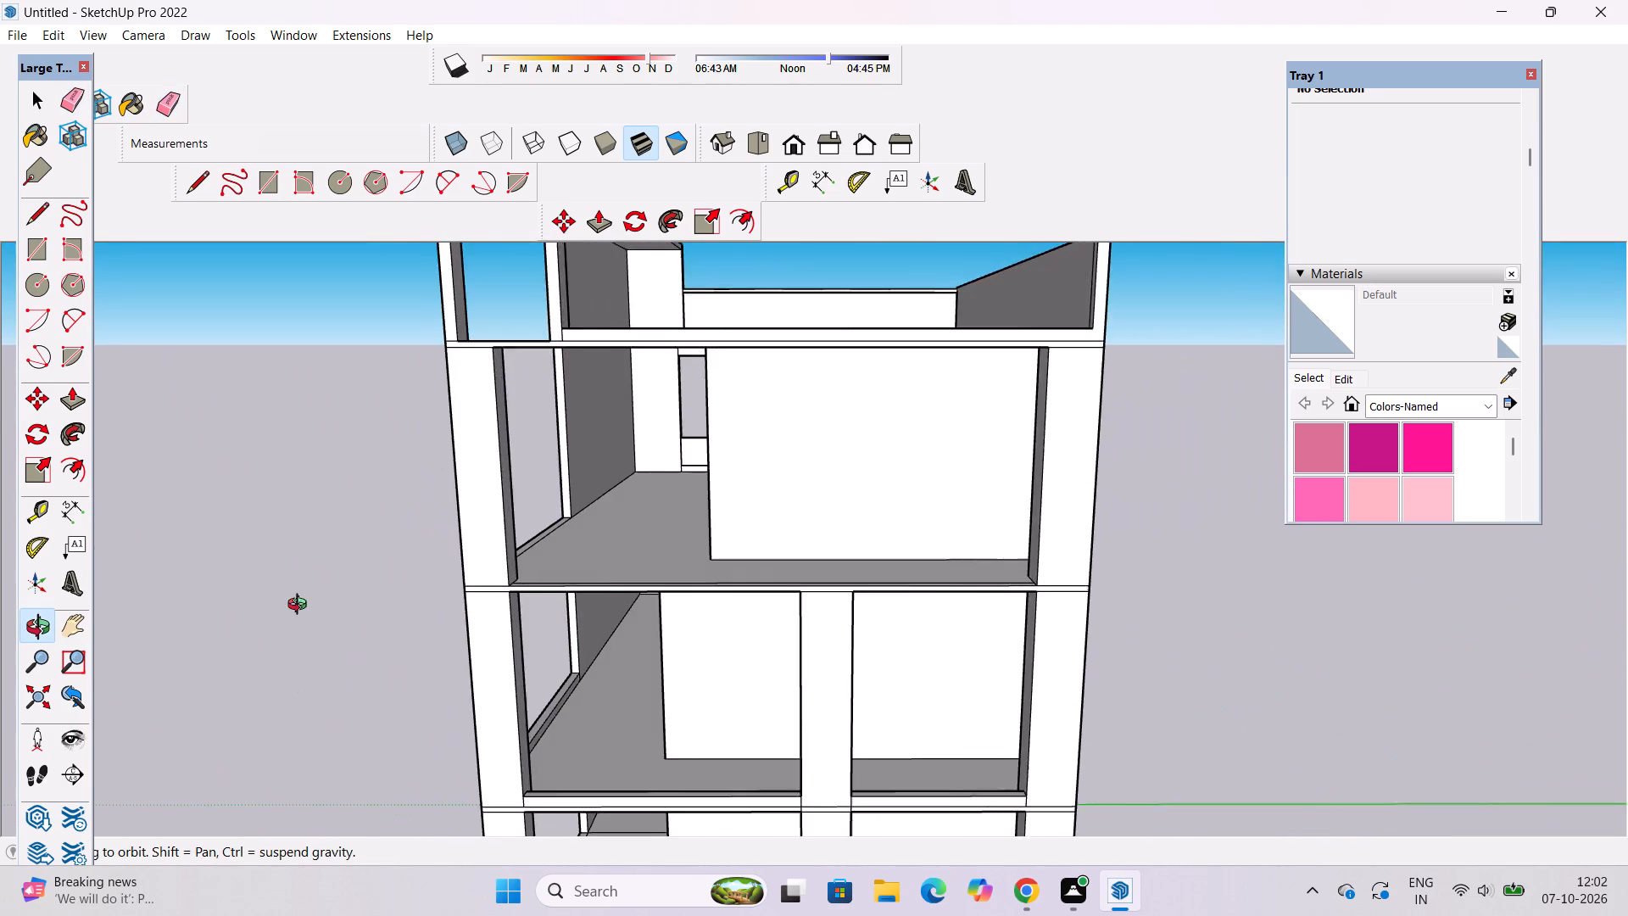
pyautogui.moveTo(301, 606); pyautogui.dragTo(296, 607)
pyautogui.click(295, 607)
pyautogui.moveTo(359, 549); pyautogui.dragTo(339, 601)
pyautogui.scroll(-5, 575, 522)
pyautogui.keyDown('shift'); pyautogui.moveTo(588, 507); pyautogui.dragTo(637, 734); pyautogui.keyUp('shift')
pyautogui.moveTo(666, 670); pyautogui.dragTo(650, 550)
pyautogui.scroll(9, 664, 573)
pyautogui.moveTo(606, 615); pyautogui.dragTo(605, 593)
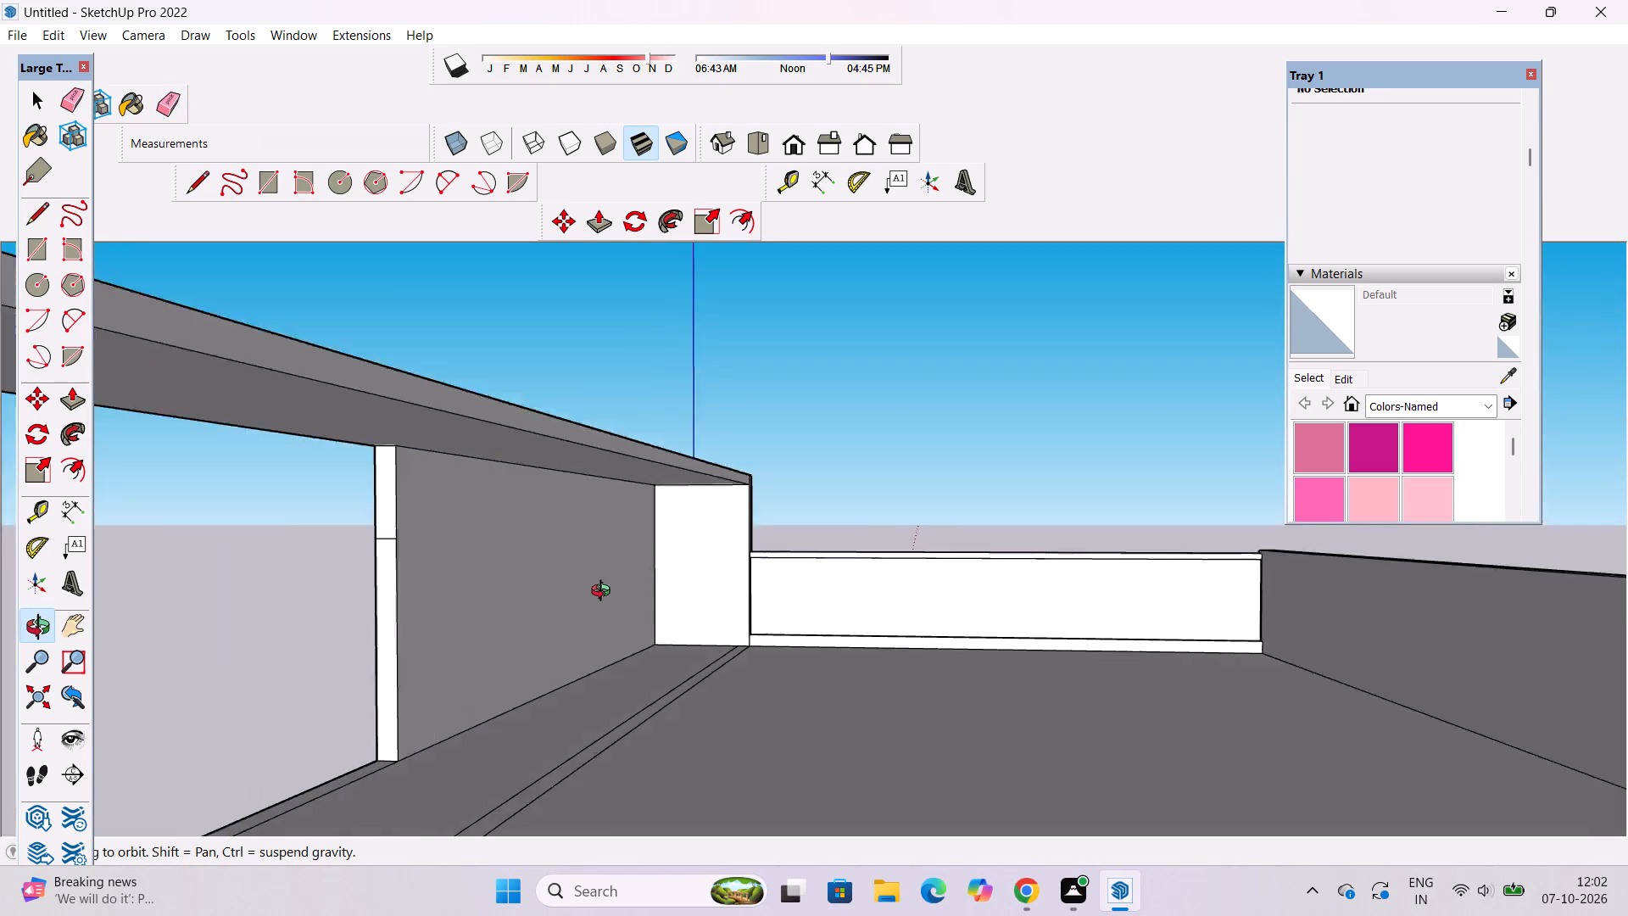
pyautogui.moveTo(605, 593); pyautogui.dragTo(605, 579)
pyautogui.press('e')
pyautogui.scroll(4, 363, 485)
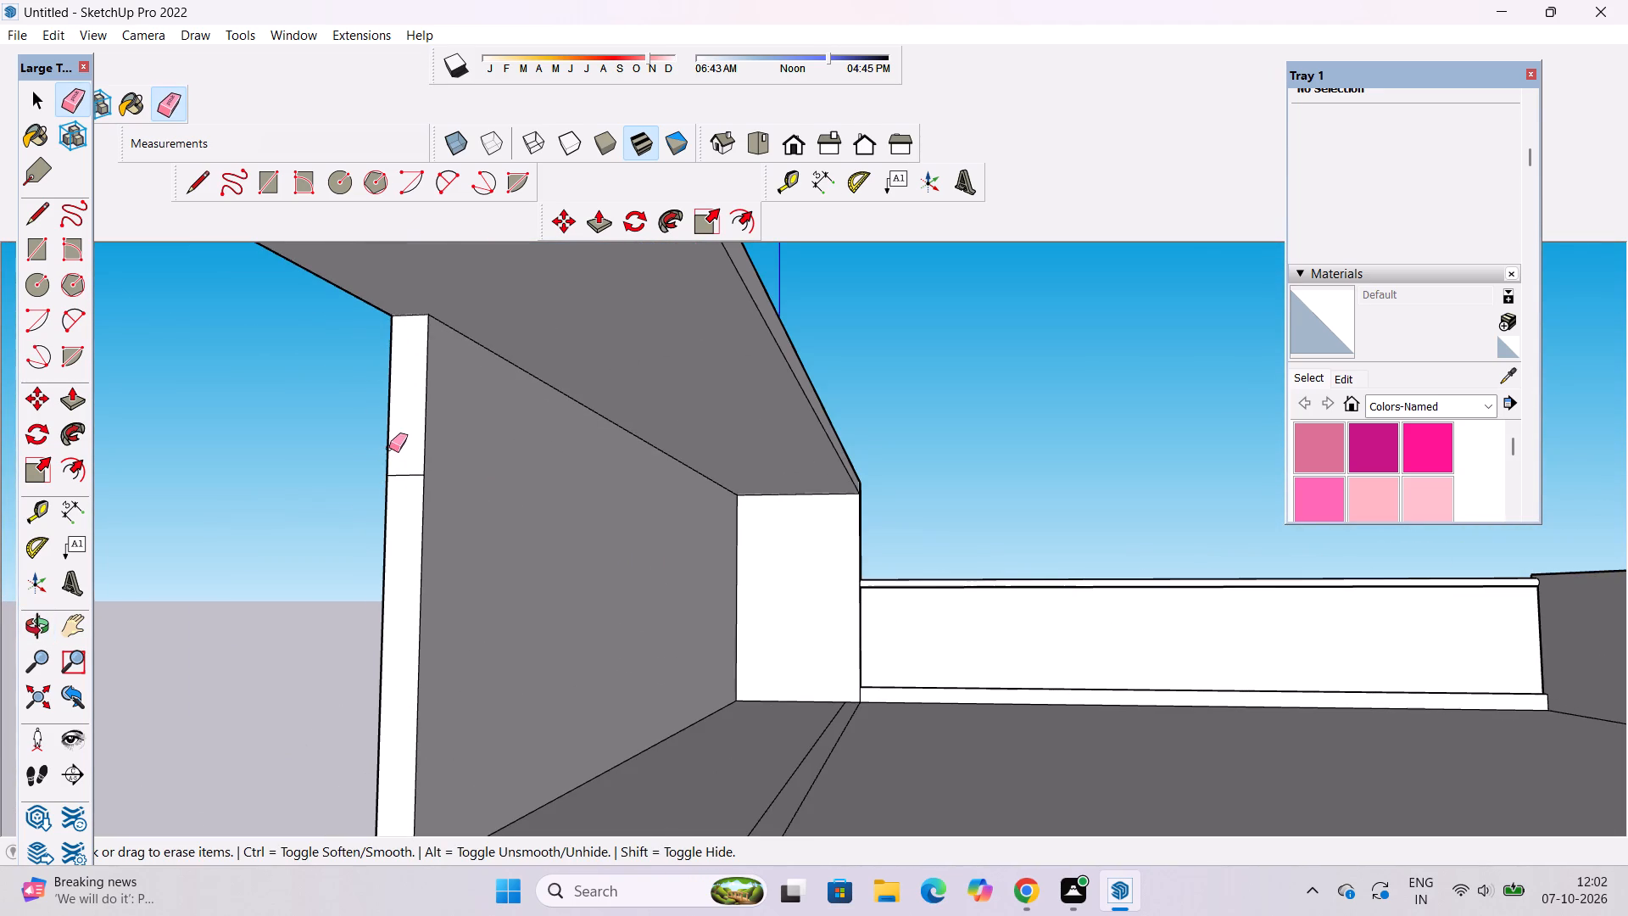
pyautogui.moveTo(402, 440); pyautogui.dragTo(399, 477)
# Erase the leftover long edge and its short end edge from the top face of the roof-level beam.
pyautogui.press('o')
pyautogui.scroll(-5, 565, 482)
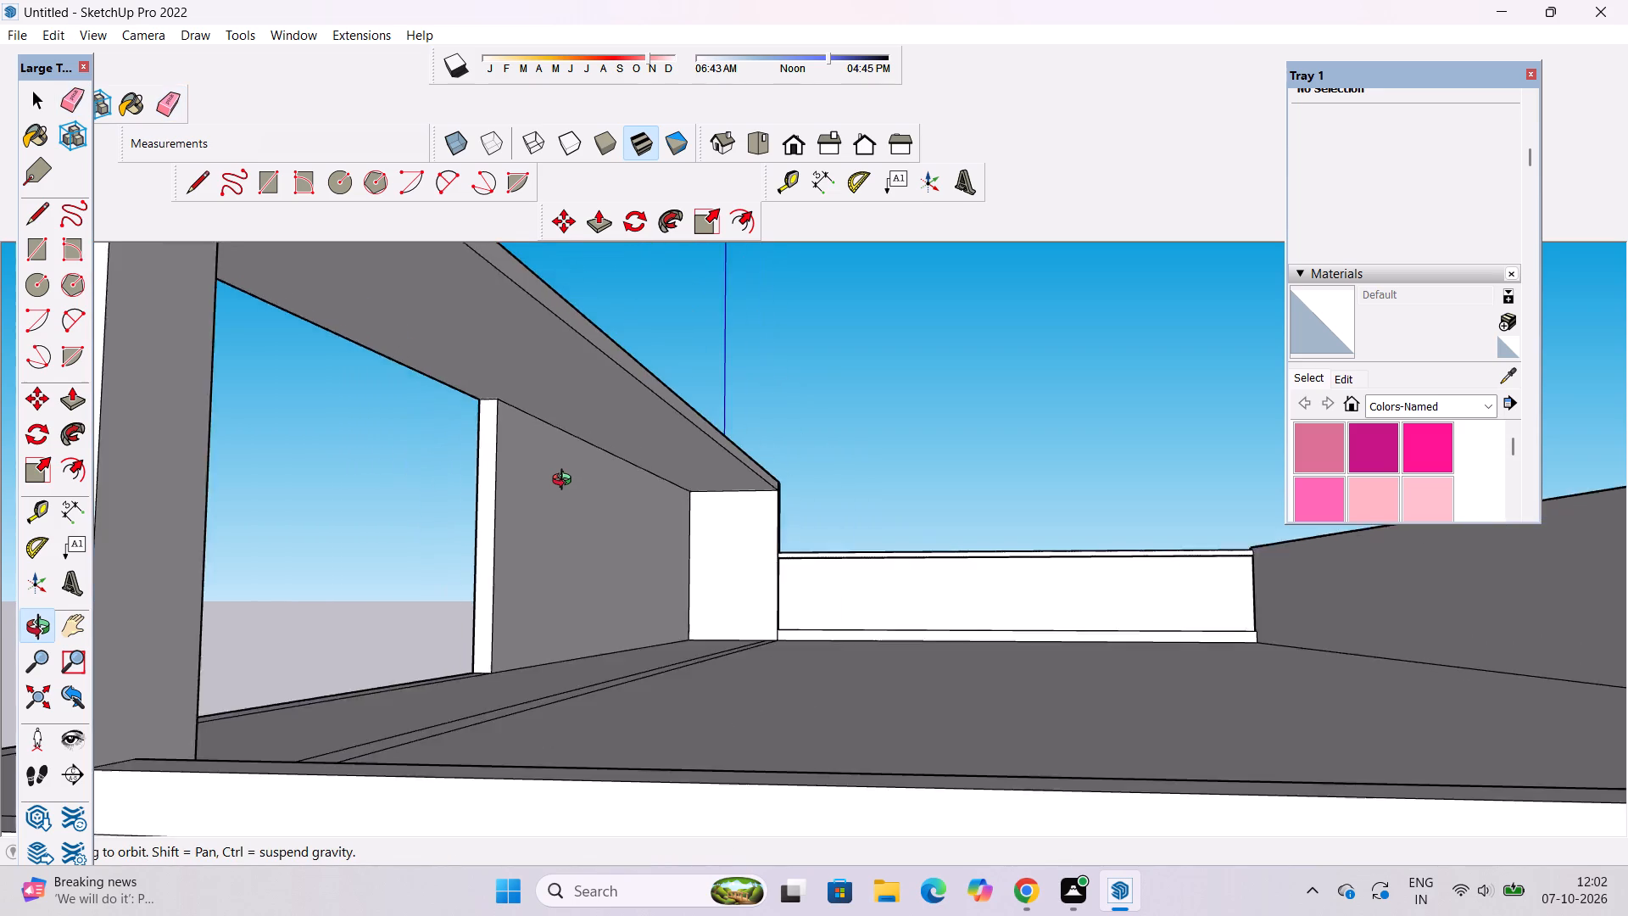
pyautogui.scroll(-5, 566, 482)
pyautogui.moveTo(566, 497); pyautogui.dragTo(578, 651)
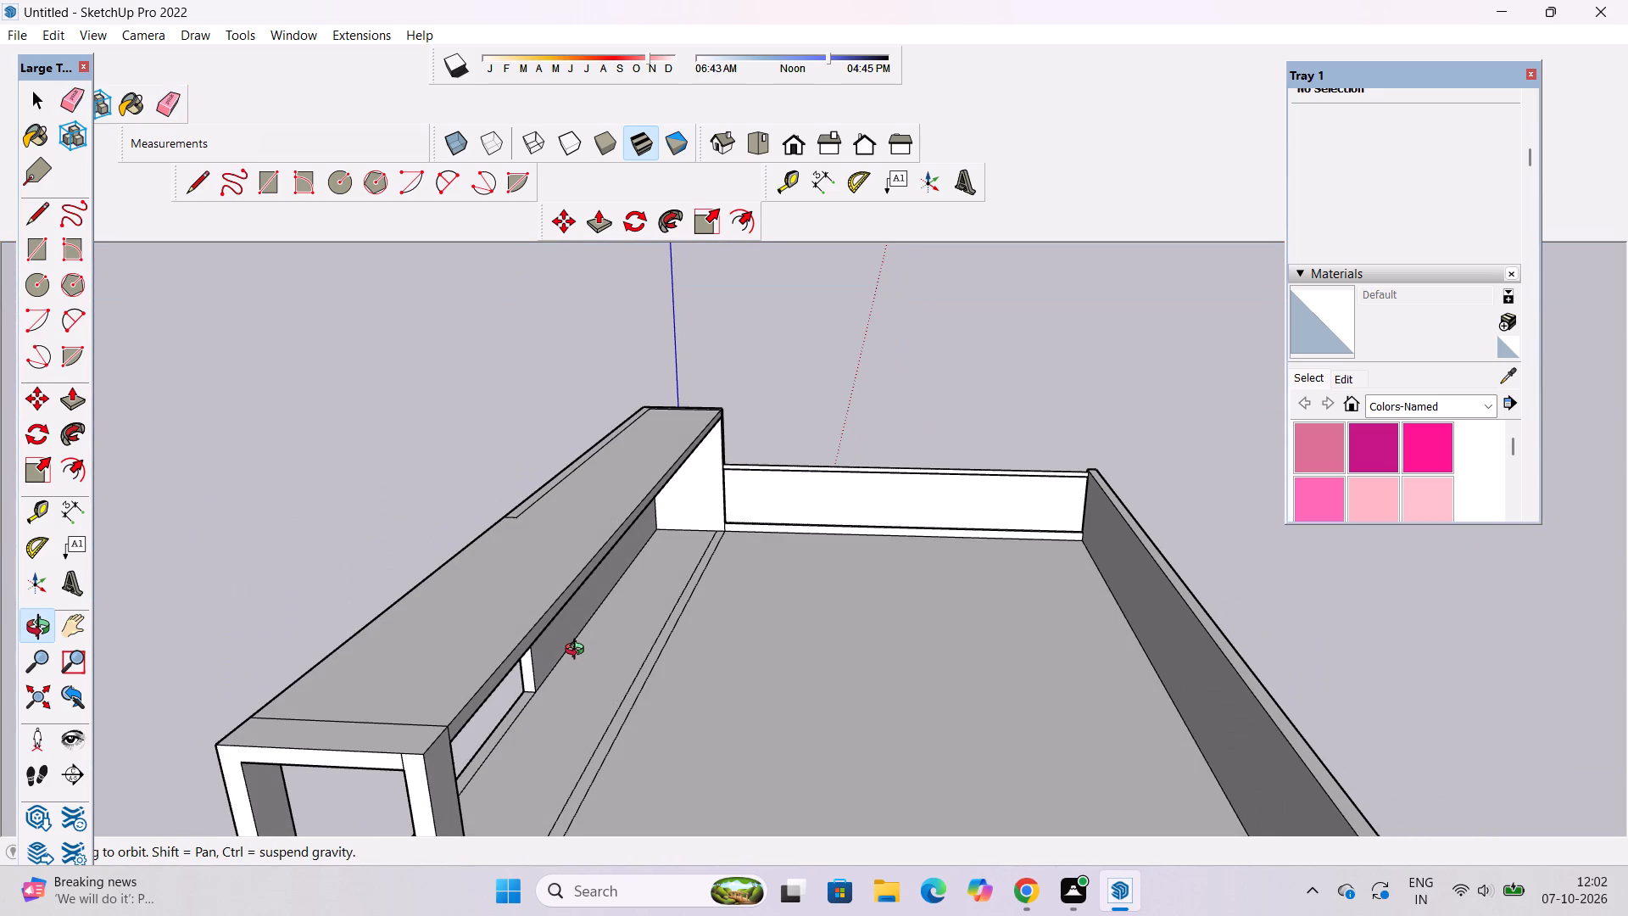
pyautogui.scroll(2, 572, 498)
pyautogui.moveTo(577, 540); pyautogui.dragTo(705, 595)
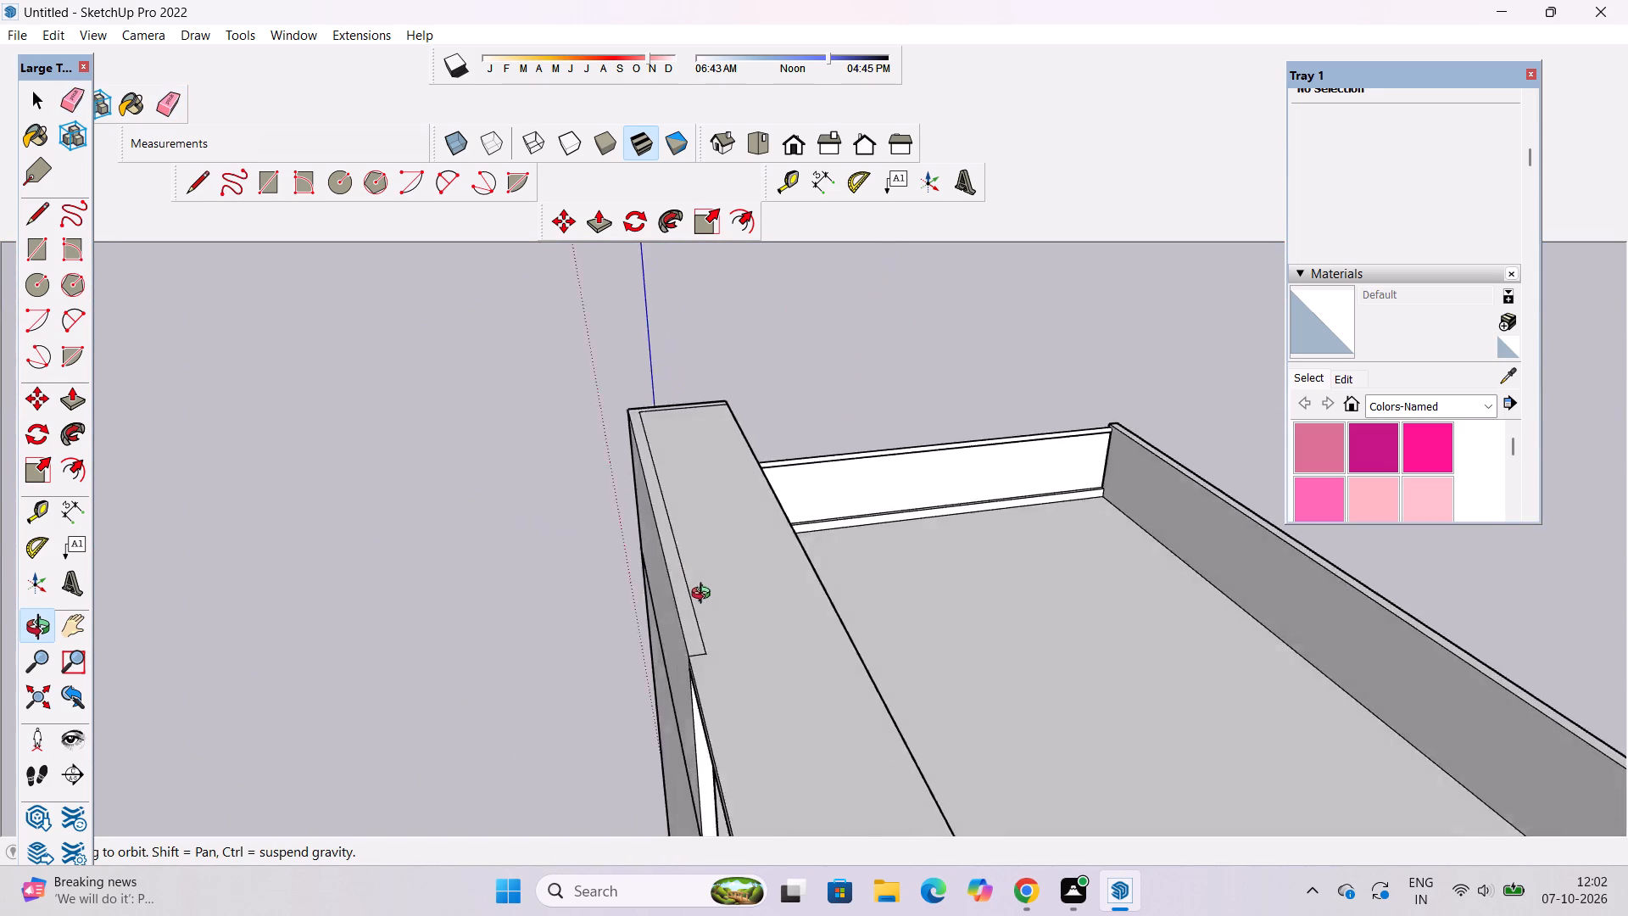
pyautogui.moveTo(705, 595); pyautogui.dragTo(888, 623)
pyautogui.keyDown('shift'); pyautogui.moveTo(895, 610); pyautogui.dragTo(666, 589); pyautogui.keyUp('shift')
pyautogui.moveTo(654, 592); pyautogui.dragTo(775, 633)
pyautogui.scroll(1, 789, 631)
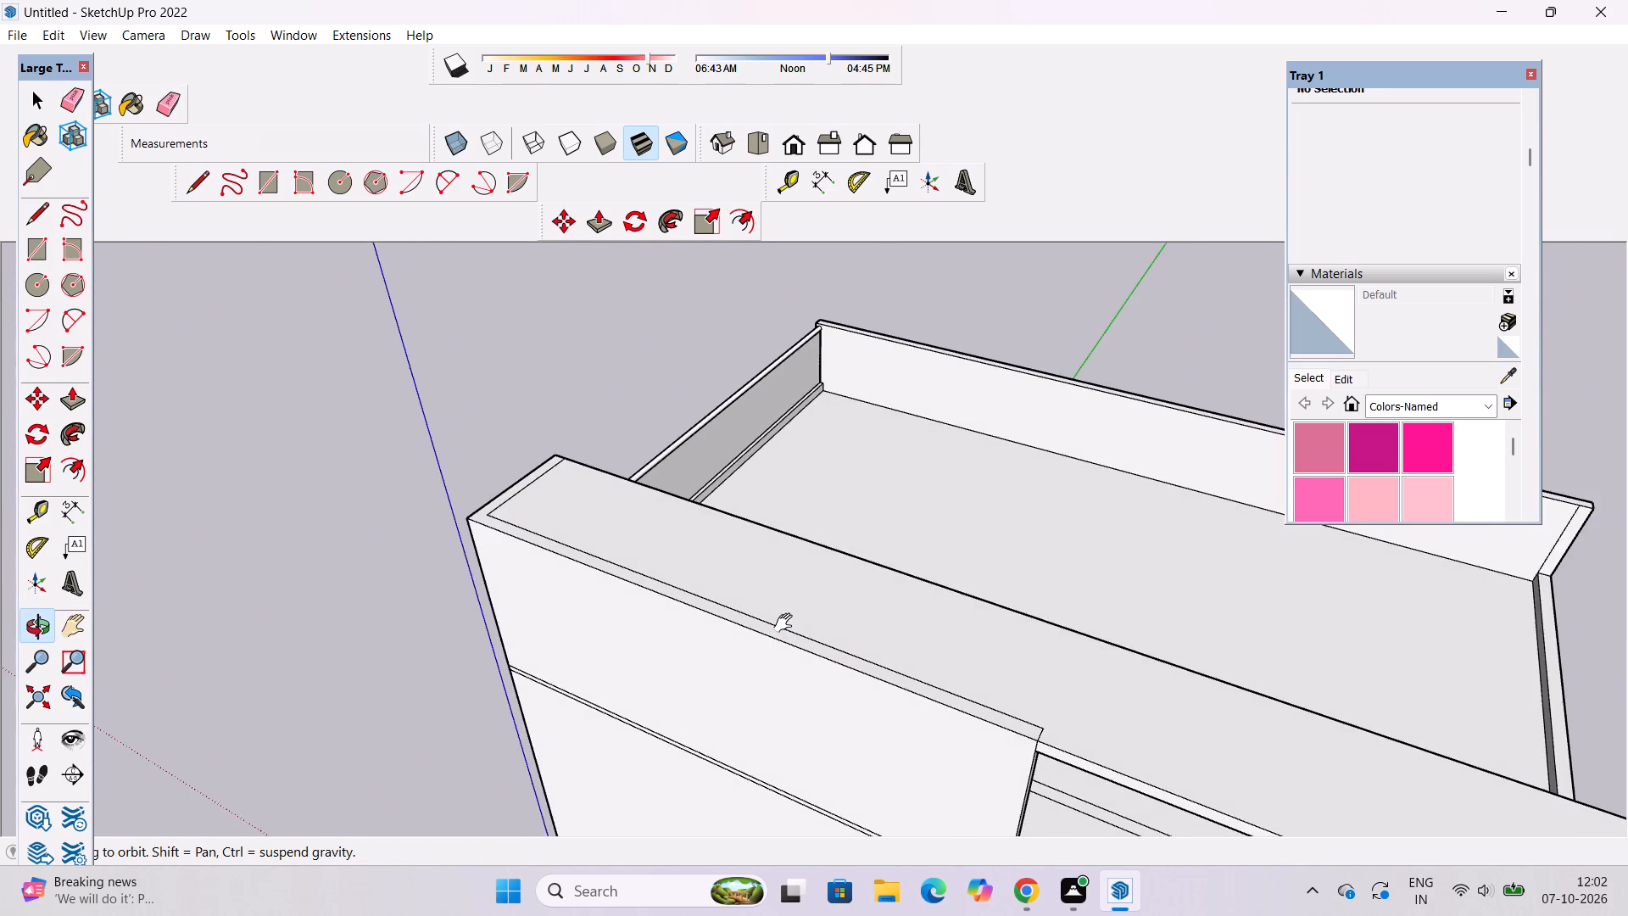
pyautogui.keyDown('shift'); pyautogui.moveTo(782, 616); pyautogui.dragTo(638, 602); pyautogui.keyUp('shift')
pyautogui.moveTo(637, 607); pyautogui.dragTo(803, 625)
pyautogui.scroll(3, 938, 606)
pyautogui.keyDown('shift'); pyautogui.moveTo(938, 606); pyautogui.dragTo(785, 603); pyautogui.keyUp('shift')
pyautogui.moveTo(749, 600); pyautogui.dragTo(794, 582)
pyautogui.press('e')
pyautogui.click(202, 625)
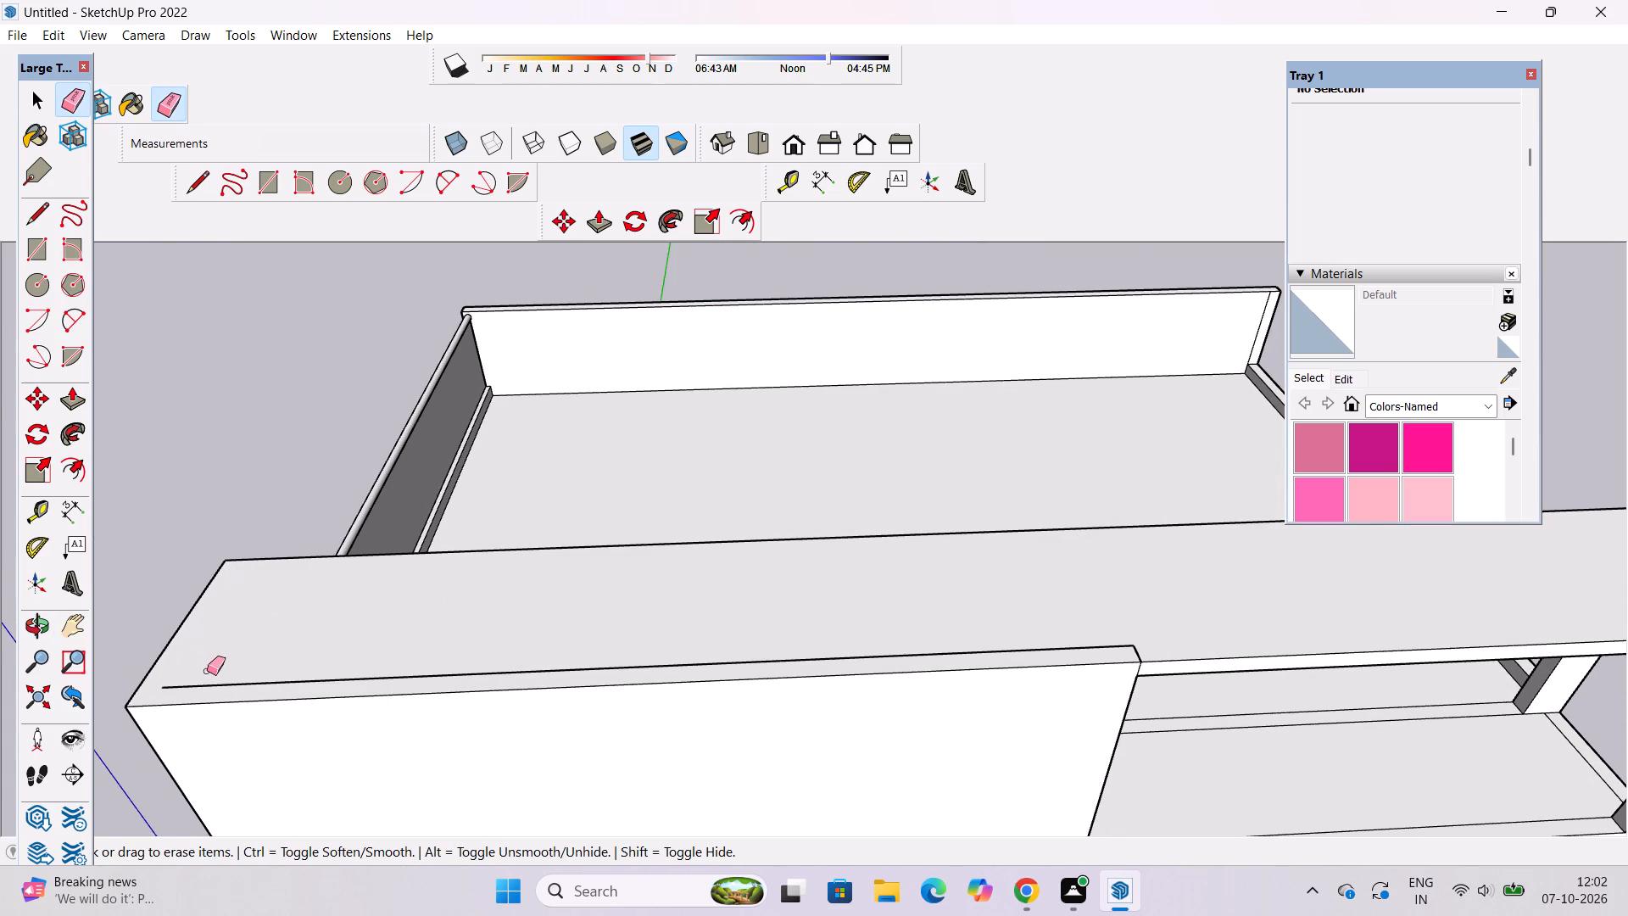
pyautogui.click(209, 685)
pyautogui.moveTo(1167, 648); pyautogui.dragTo(1153, 650)
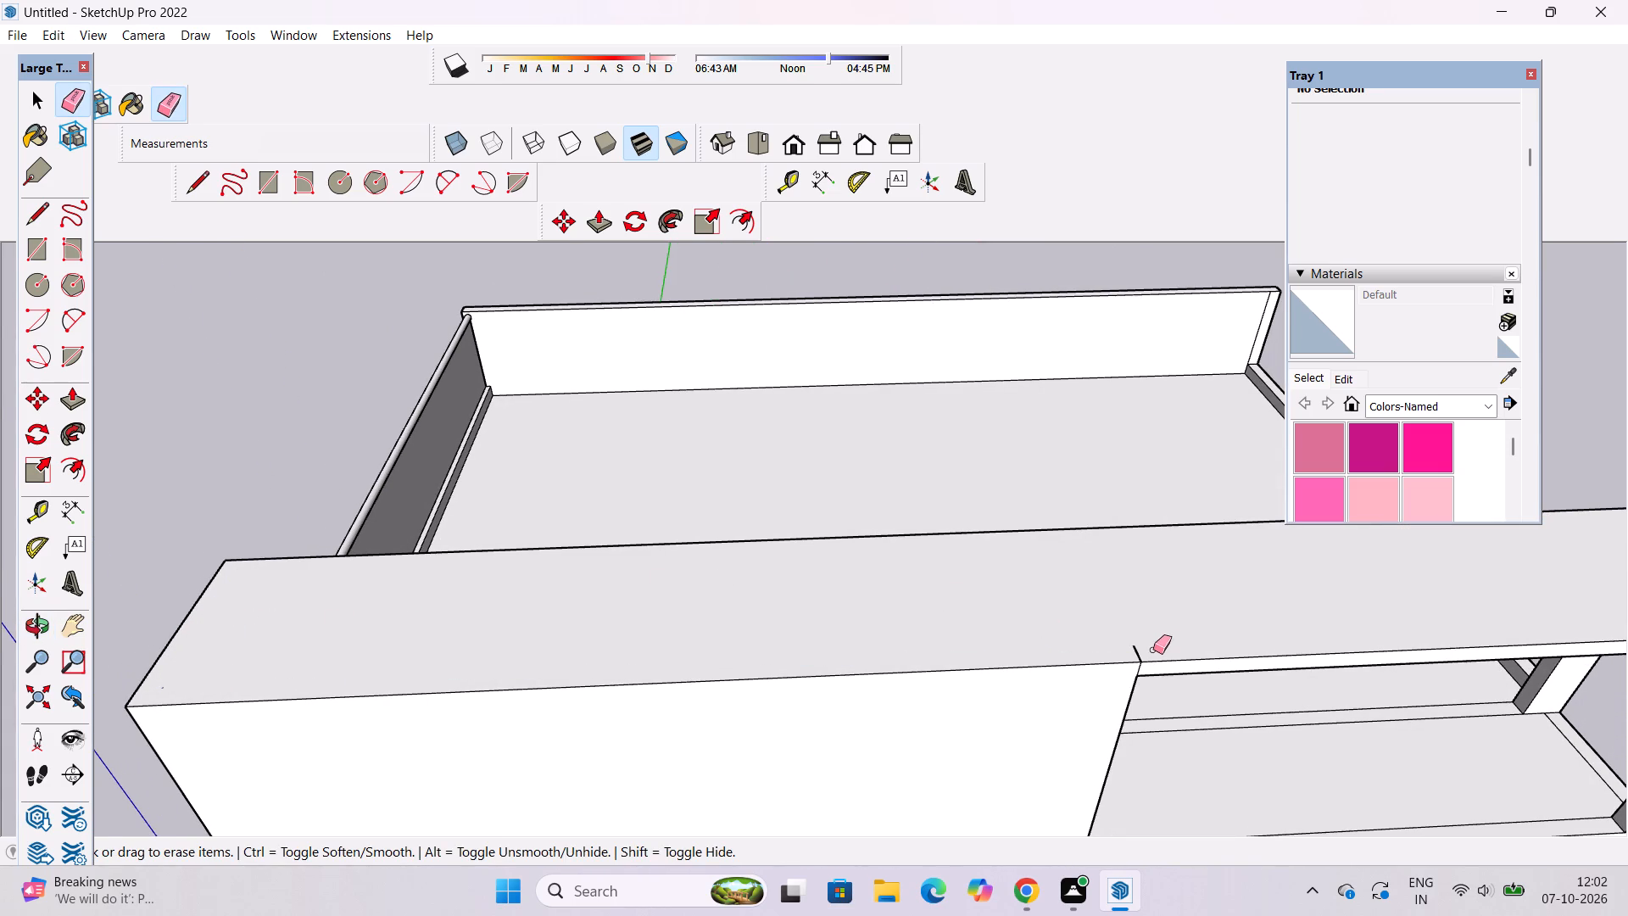
pyautogui.moveTo(1153, 650); pyautogui.dragTo(1120, 651)
pyautogui.press('space')
# Erase the two parallel horizontal floor-line edges running across the tall blank side wall below the roof.
pyautogui.press('o')
pyautogui.scroll(-5, 695, 542)
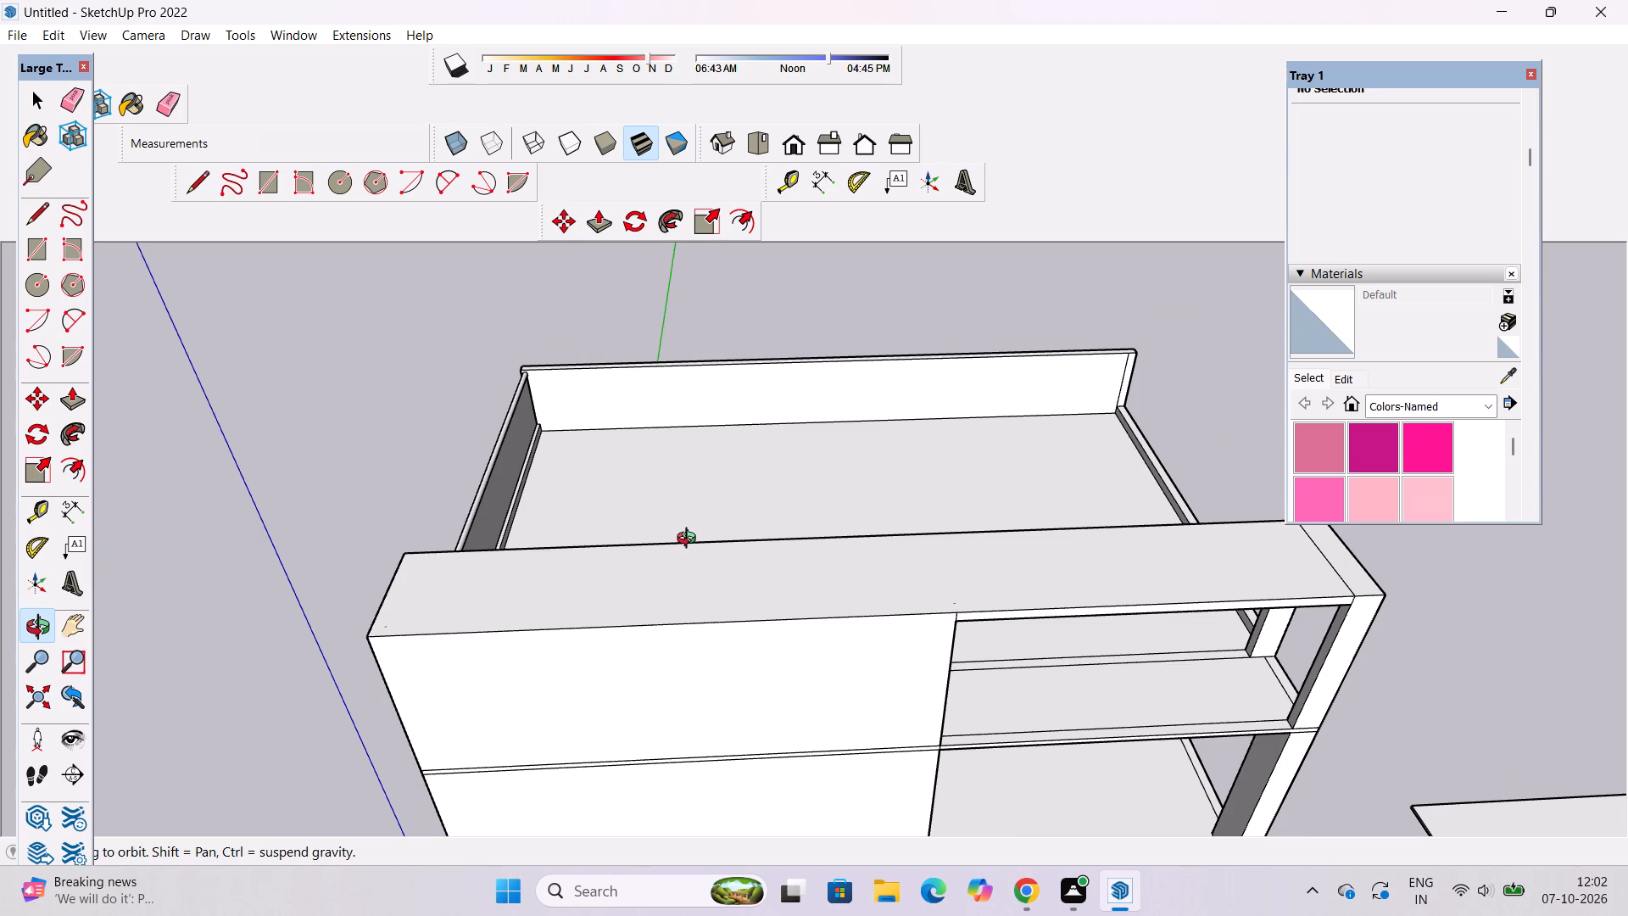
pyautogui.scroll(-3, 683, 540)
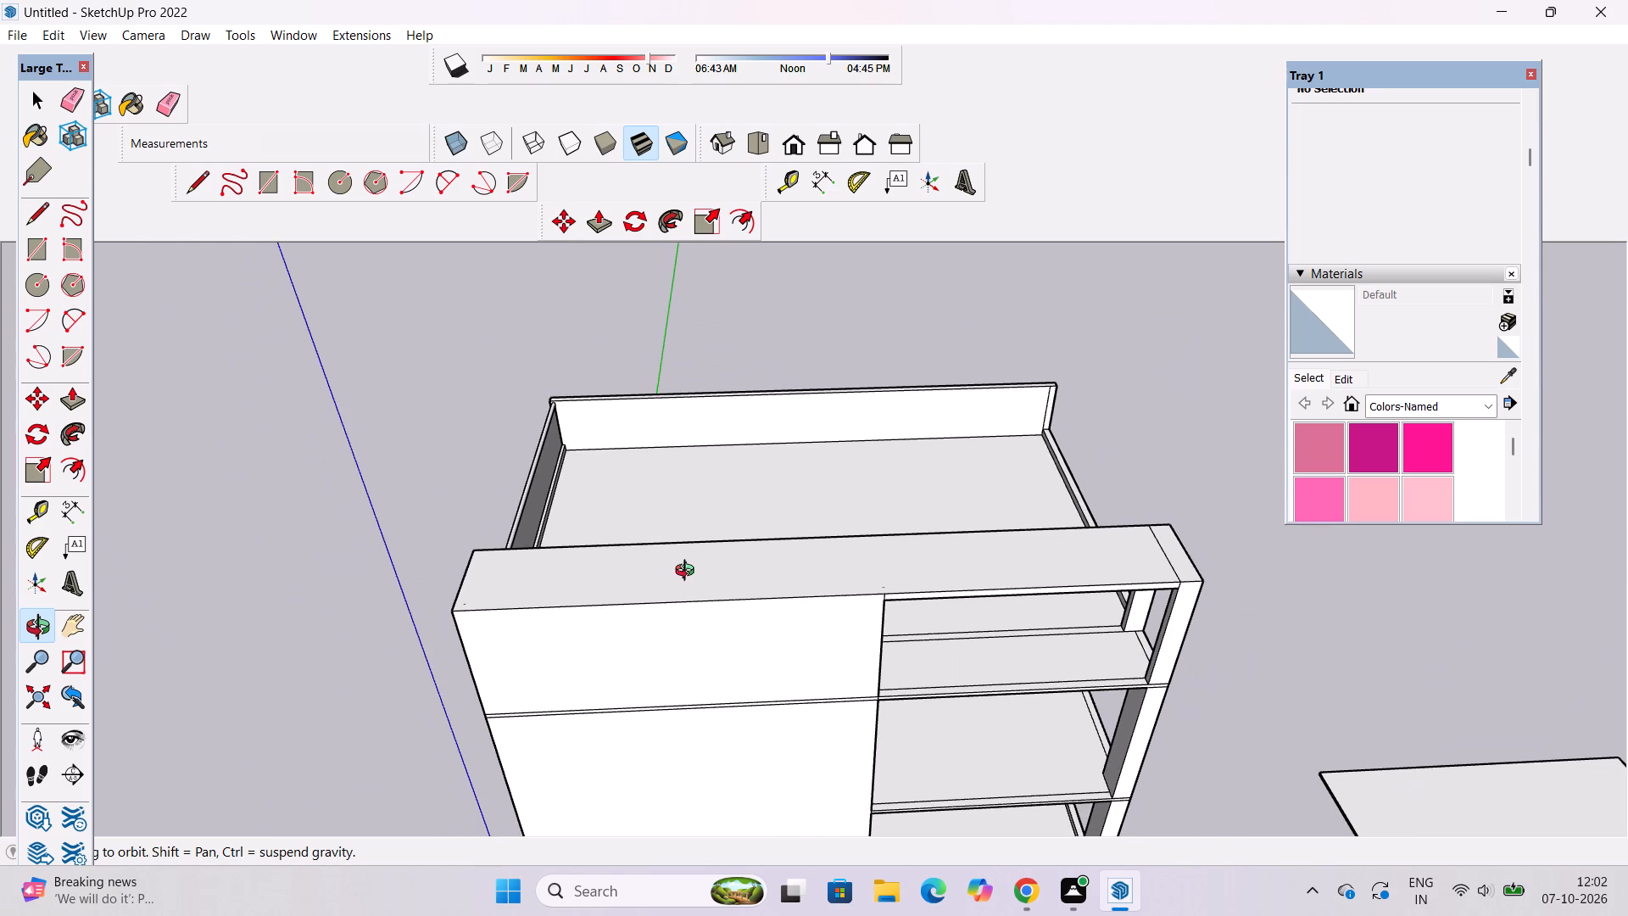
pyautogui.scroll(-5, 626, 559)
pyautogui.moveTo(985, 654); pyautogui.dragTo(839, 549)
pyautogui.keyDown('shift'); pyautogui.moveTo(790, 575); pyautogui.dragTo(779, 568); pyautogui.keyUp('shift')
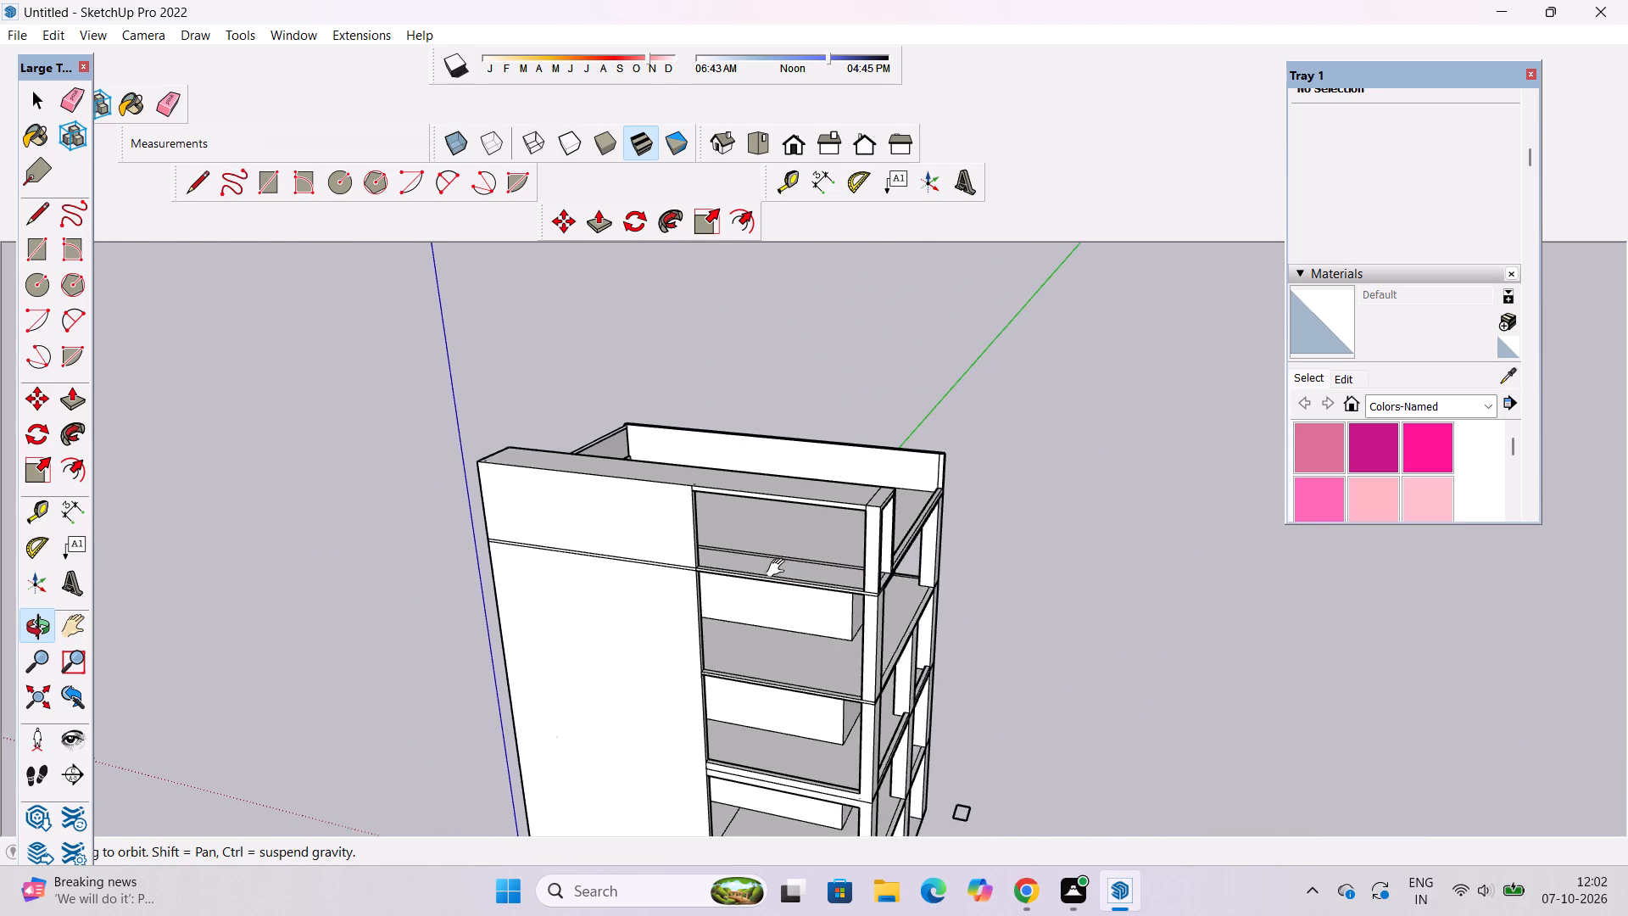
pyautogui.keyDown('shift'); pyautogui.moveTo(779, 568); pyautogui.dragTo(743, 556); pyautogui.keyUp('shift')
pyautogui.scroll(9, 610, 540)
pyautogui.keyDown('shift'); pyautogui.moveTo(633, 556); pyautogui.dragTo(558, 552); pyautogui.keyUp('shift')
pyautogui.moveTo(625, 569); pyautogui.dragTo(747, 538)
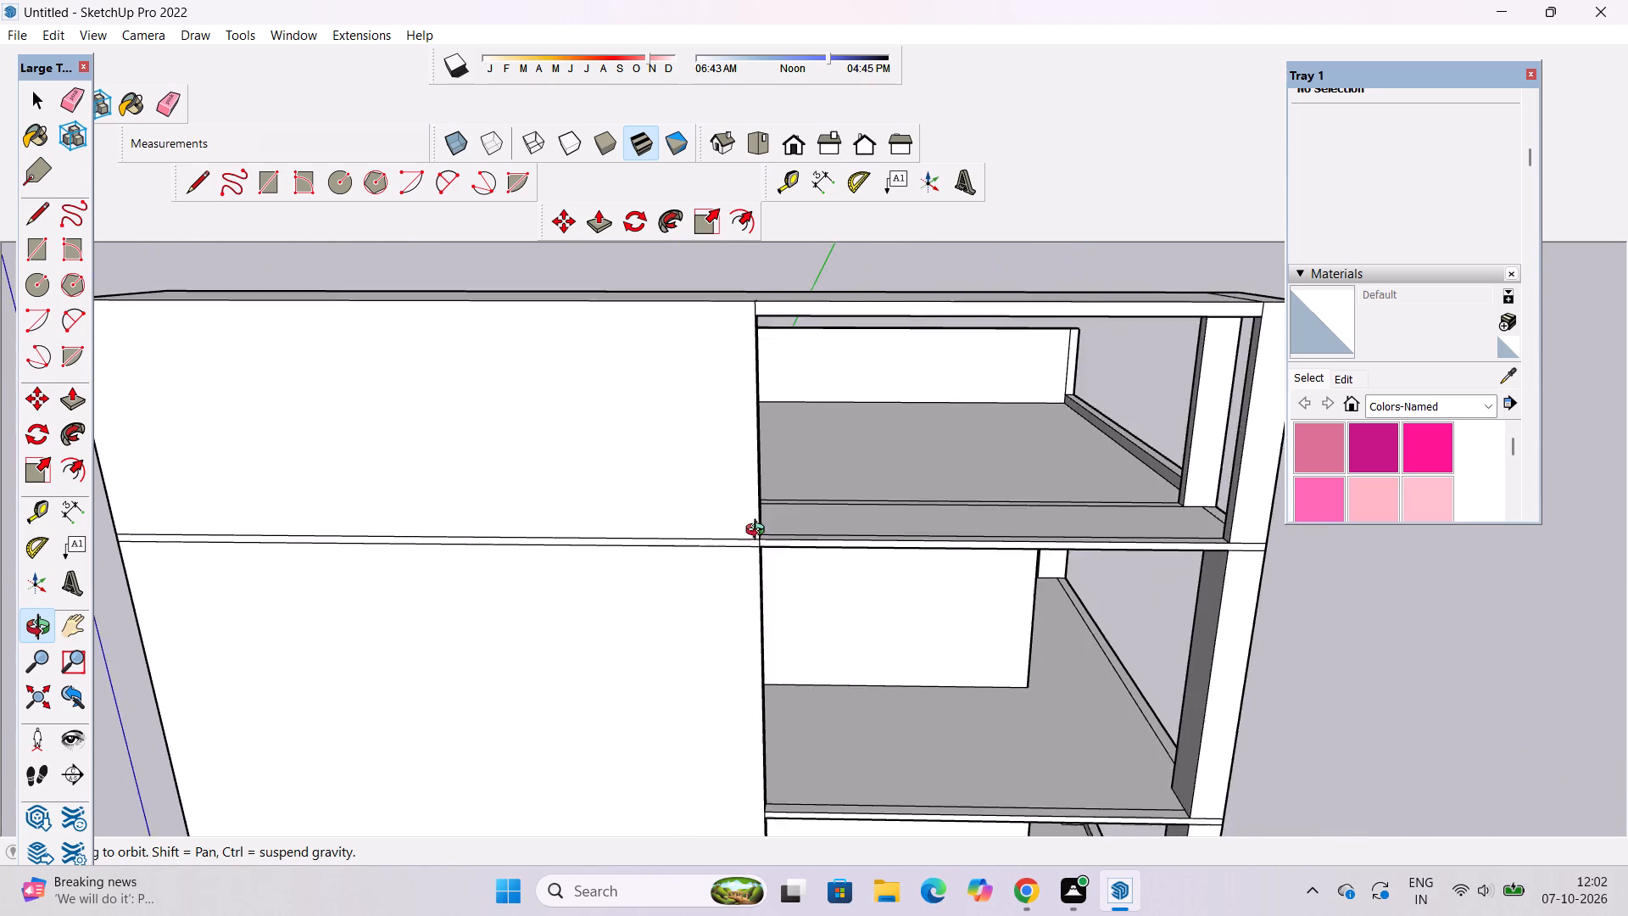
pyautogui.scroll(7, 724, 562)
pyautogui.keyDown('shift'); pyautogui.moveTo(718, 553); pyautogui.dragTo(844, 556); pyautogui.keyUp('shift')
pyautogui.scroll(-6, 841, 550)
pyautogui.keyDown('shift'); pyautogui.moveTo(706, 560); pyautogui.dragTo(738, 551); pyautogui.keyUp('shift')
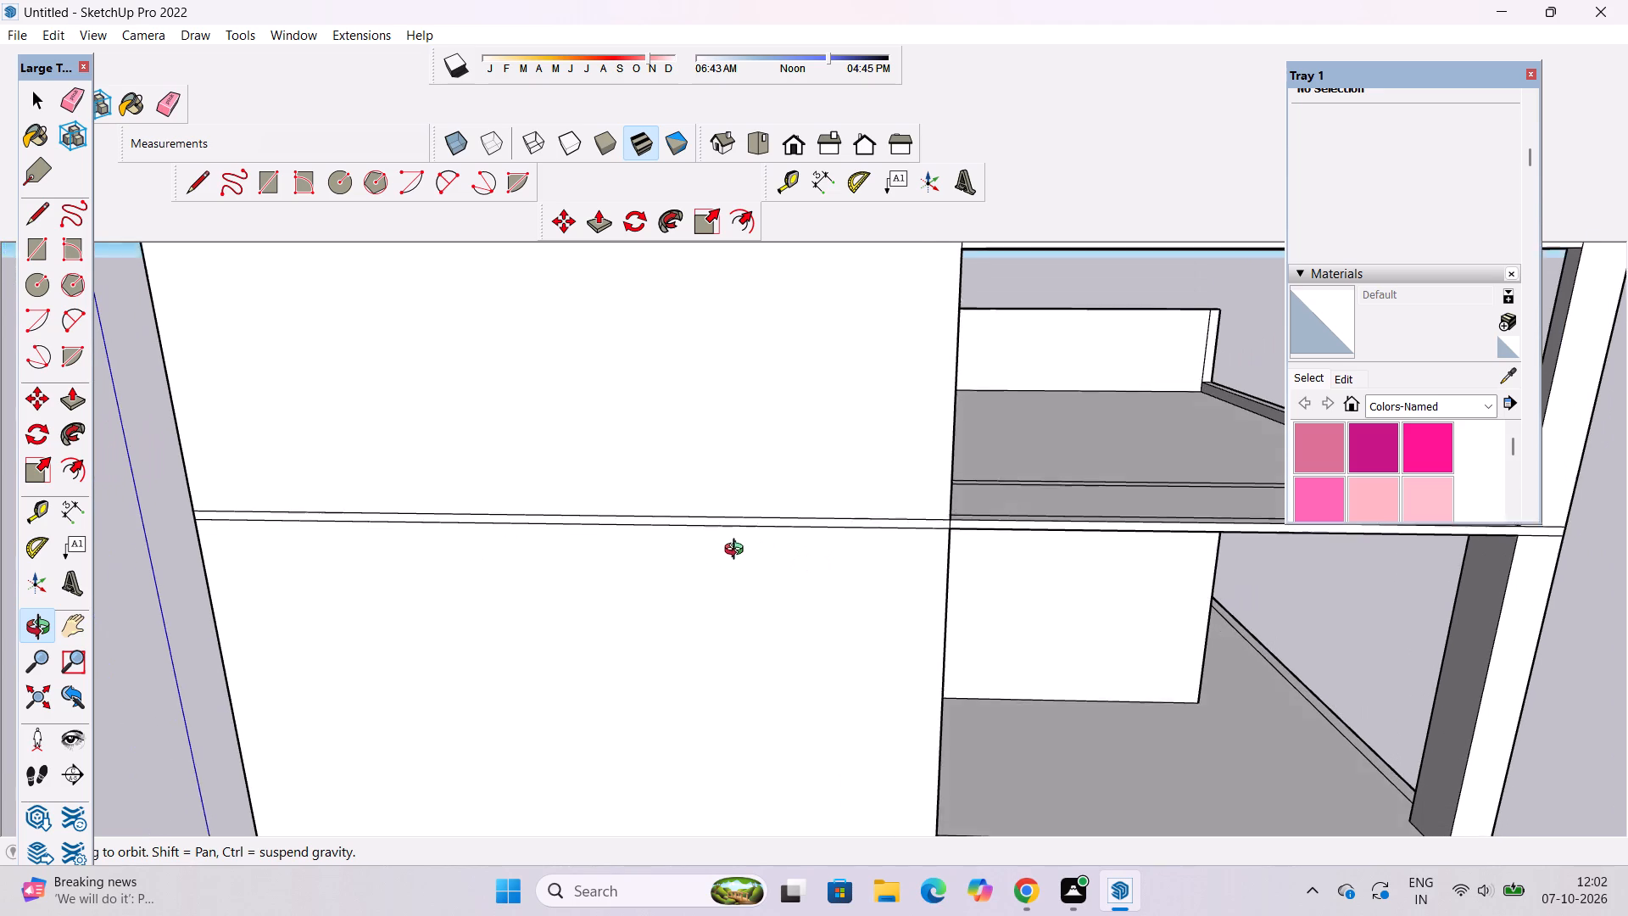
pyautogui.keyDown('shift'); pyautogui.moveTo(738, 551); pyautogui.dragTo(728, 545); pyautogui.keyUp('shift')
pyautogui.press('e')
pyautogui.moveTo(695, 445); pyautogui.dragTo(683, 529)
pyautogui.press('space')
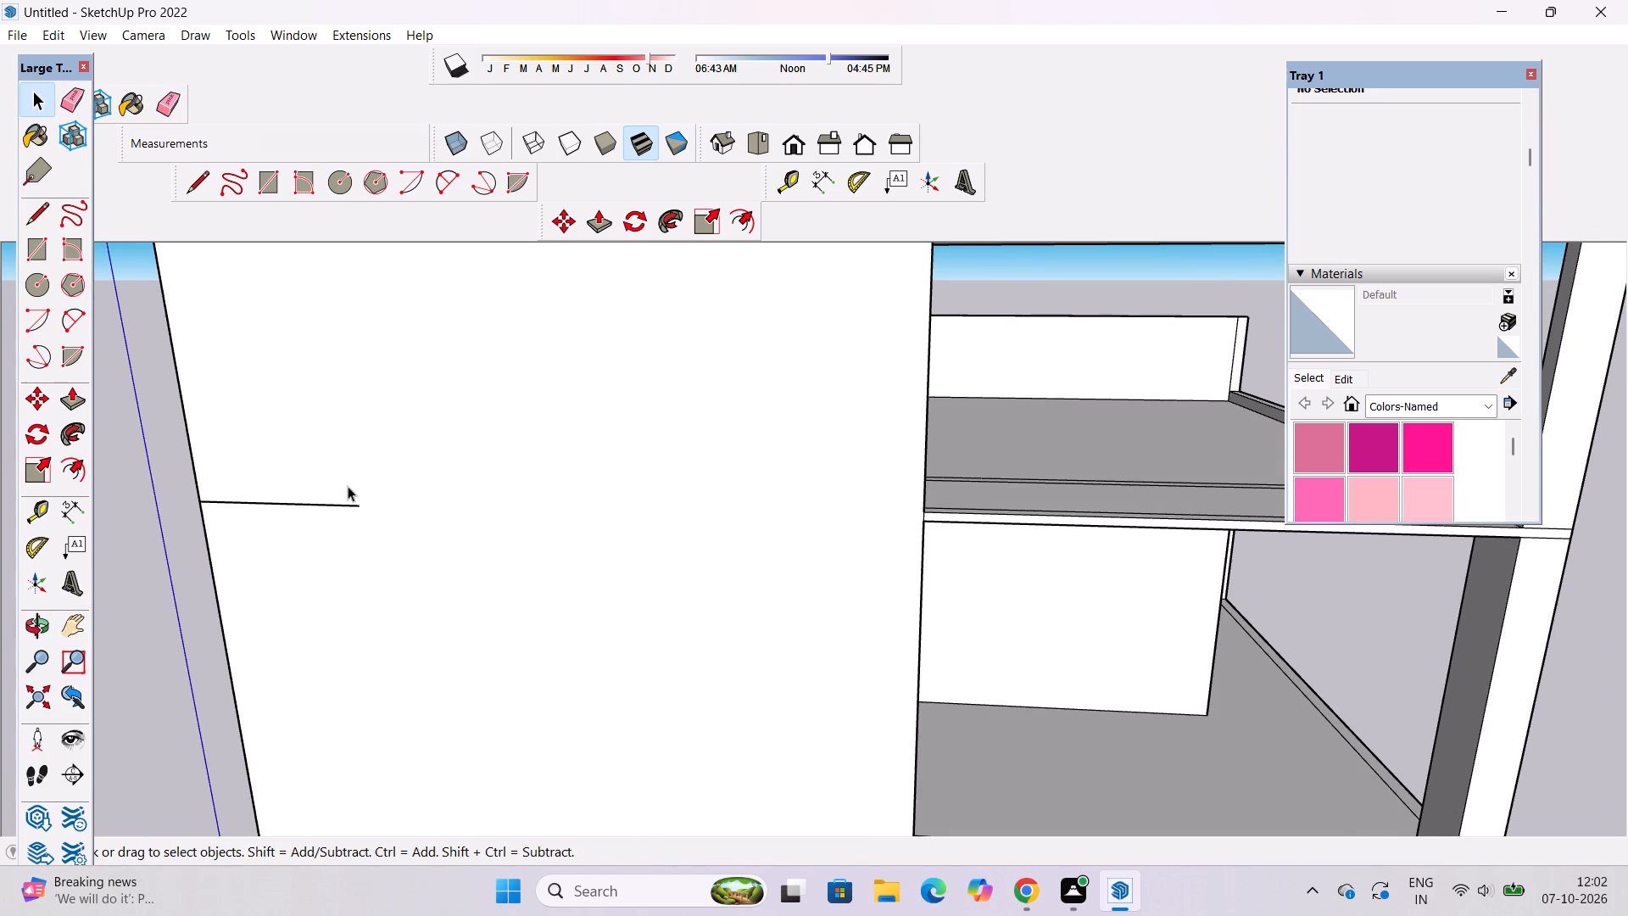
pyautogui.write('re')
pyautogui.moveTo(331, 472); pyautogui.dragTo(330, 515)
pyautogui.press('space')
# Erase the stray crossing edges on the inner side wall behind the low panel of the upper projecting facade frame.
pyautogui.press('o')
pyautogui.scroll(-6, 694, 446)
pyautogui.moveTo(280, 533); pyautogui.dragTo(917, 540)
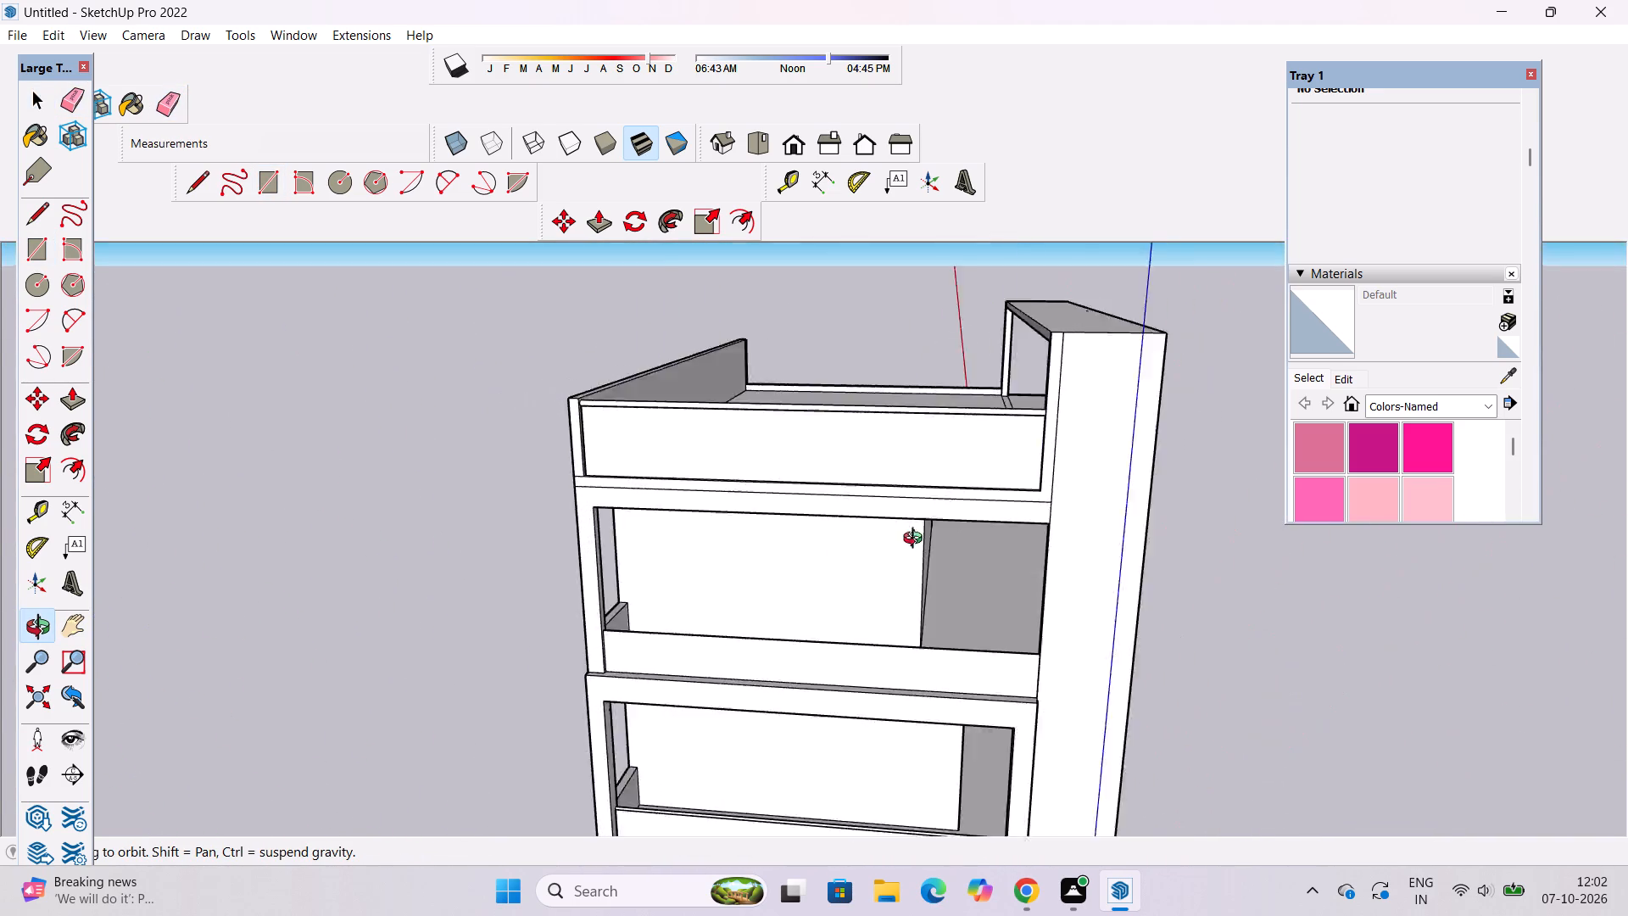
pyautogui.moveTo(917, 540); pyautogui.dragTo(1156, 318)
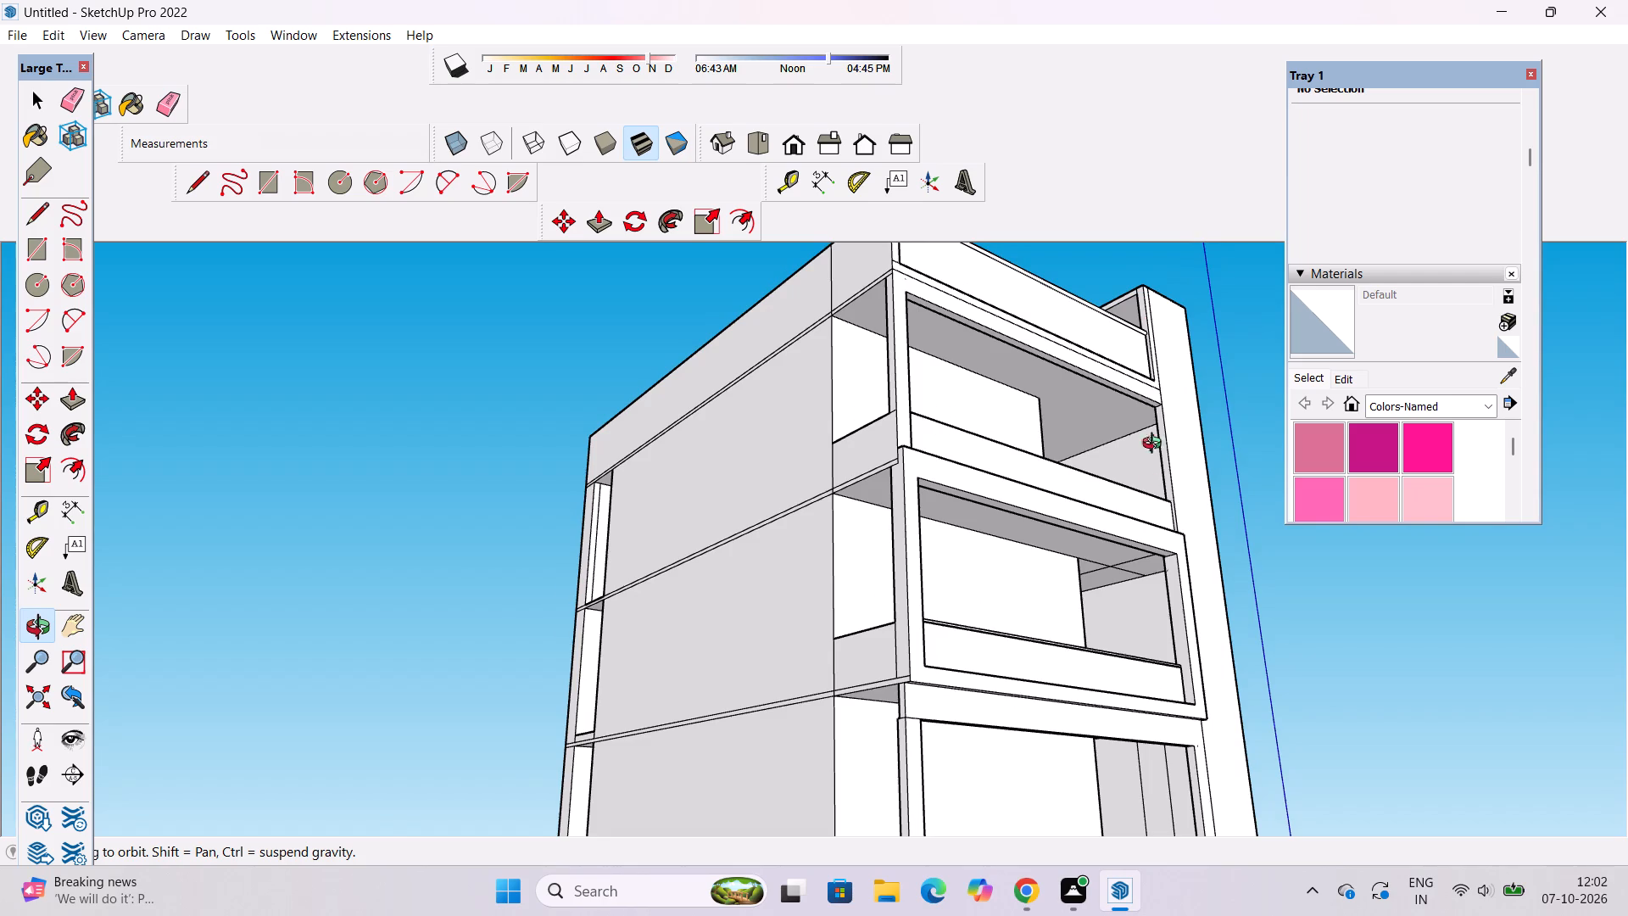
pyautogui.keyDown('shift'); pyautogui.moveTo(1151, 551); pyautogui.dragTo(922, 594); pyautogui.keyUp('shift')
pyautogui.scroll(9, 916, 619)
pyautogui.keyDown('shift'); pyautogui.moveTo(913, 617); pyautogui.dragTo(897, 651); pyautogui.keyUp('shift')
pyautogui.moveTo(893, 656); pyautogui.dragTo(891, 556)
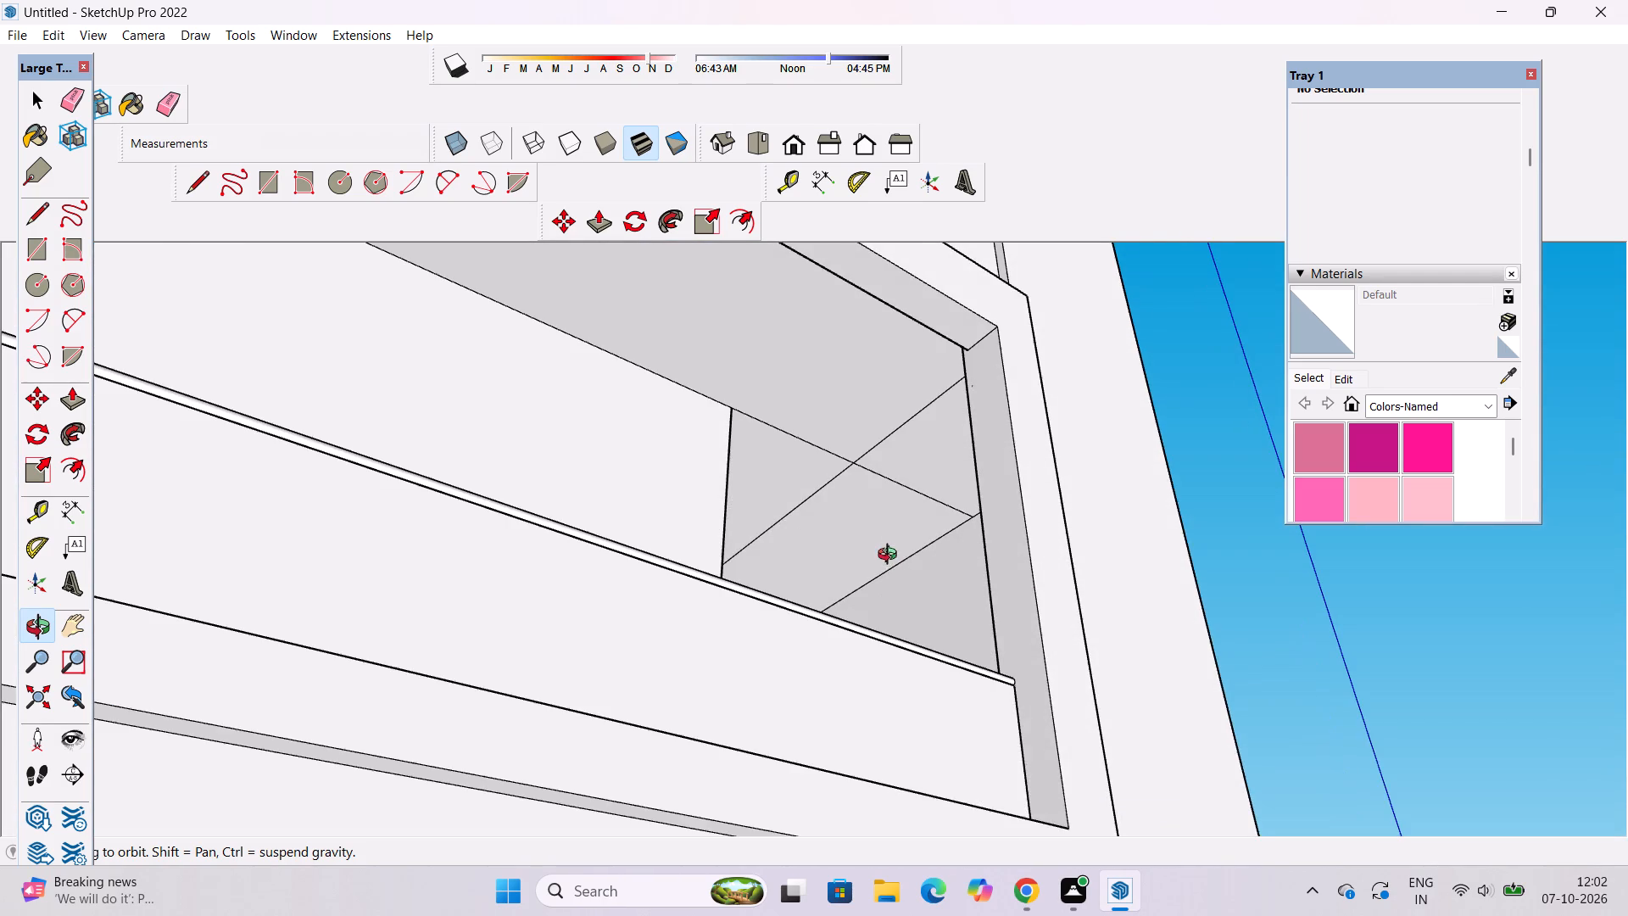
pyautogui.moveTo(891, 556); pyautogui.dragTo(891, 561)
pyautogui.keyDown('shift'); pyautogui.moveTo(891, 553); pyautogui.dragTo(895, 595); pyautogui.keyUp('shift')
pyautogui.press('e')
pyautogui.moveTo(852, 485); pyautogui.dragTo(852, 500)
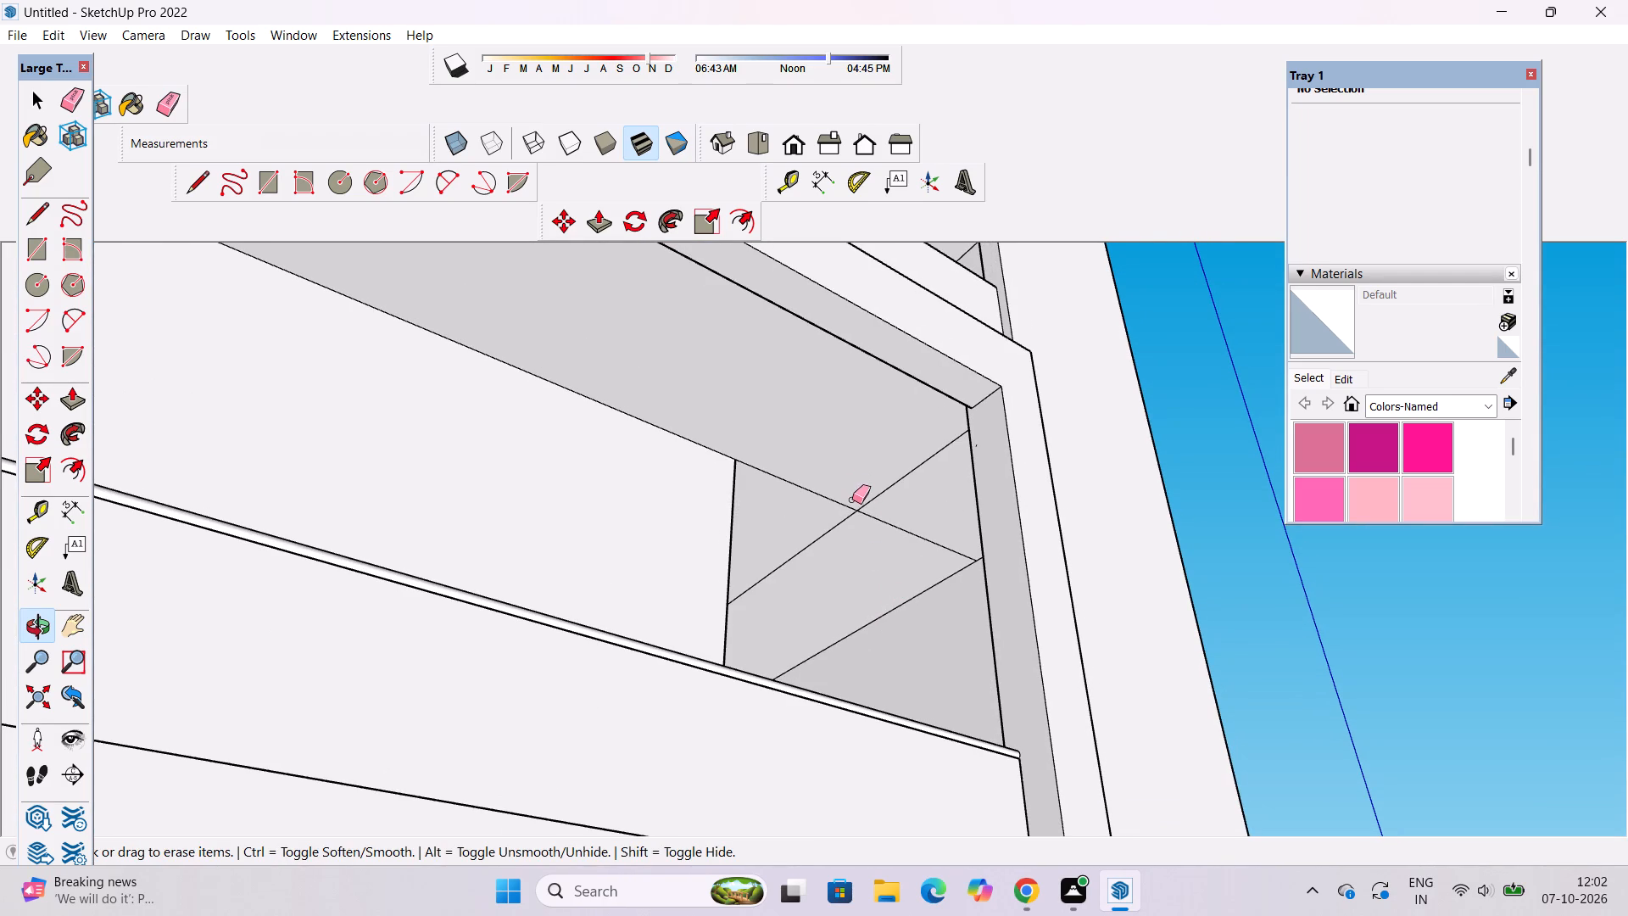
pyautogui.moveTo(852, 500); pyautogui.dragTo(855, 512)
pyautogui.moveTo(865, 493); pyautogui.dragTo(870, 516)
pyautogui.press('space')
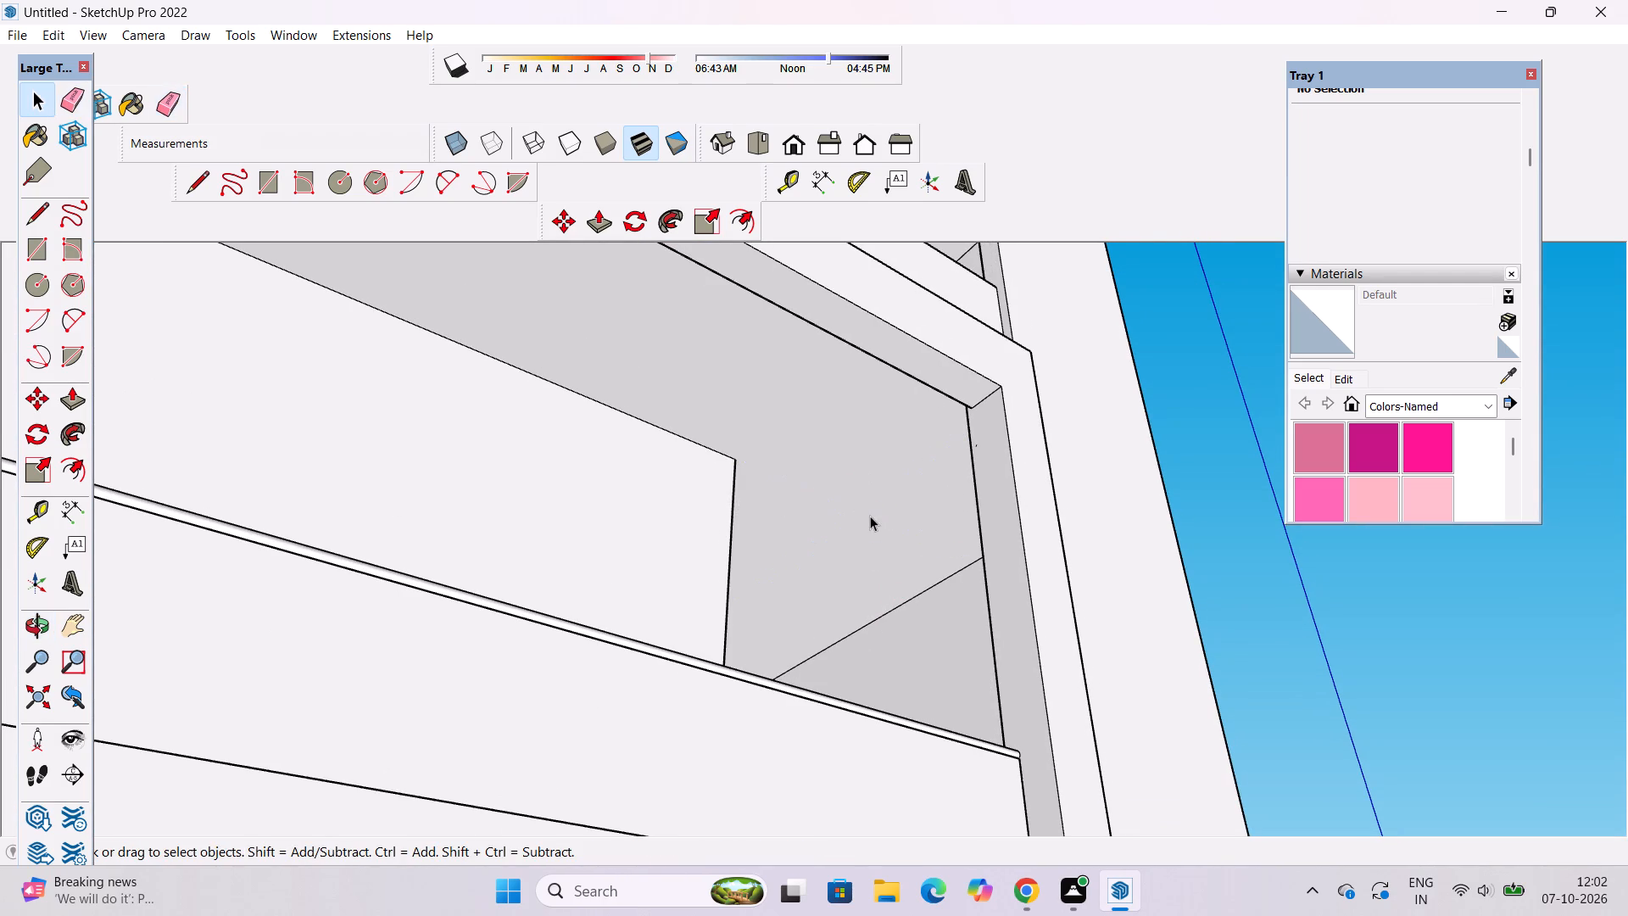
# Erase the stray edge on the inner side wall in the corner of the opening below the projecting frame.
pyautogui.write('o')
pyautogui.scroll(-6, 813, 502)
pyautogui.moveTo(833, 522); pyautogui.dragTo(548, 718)
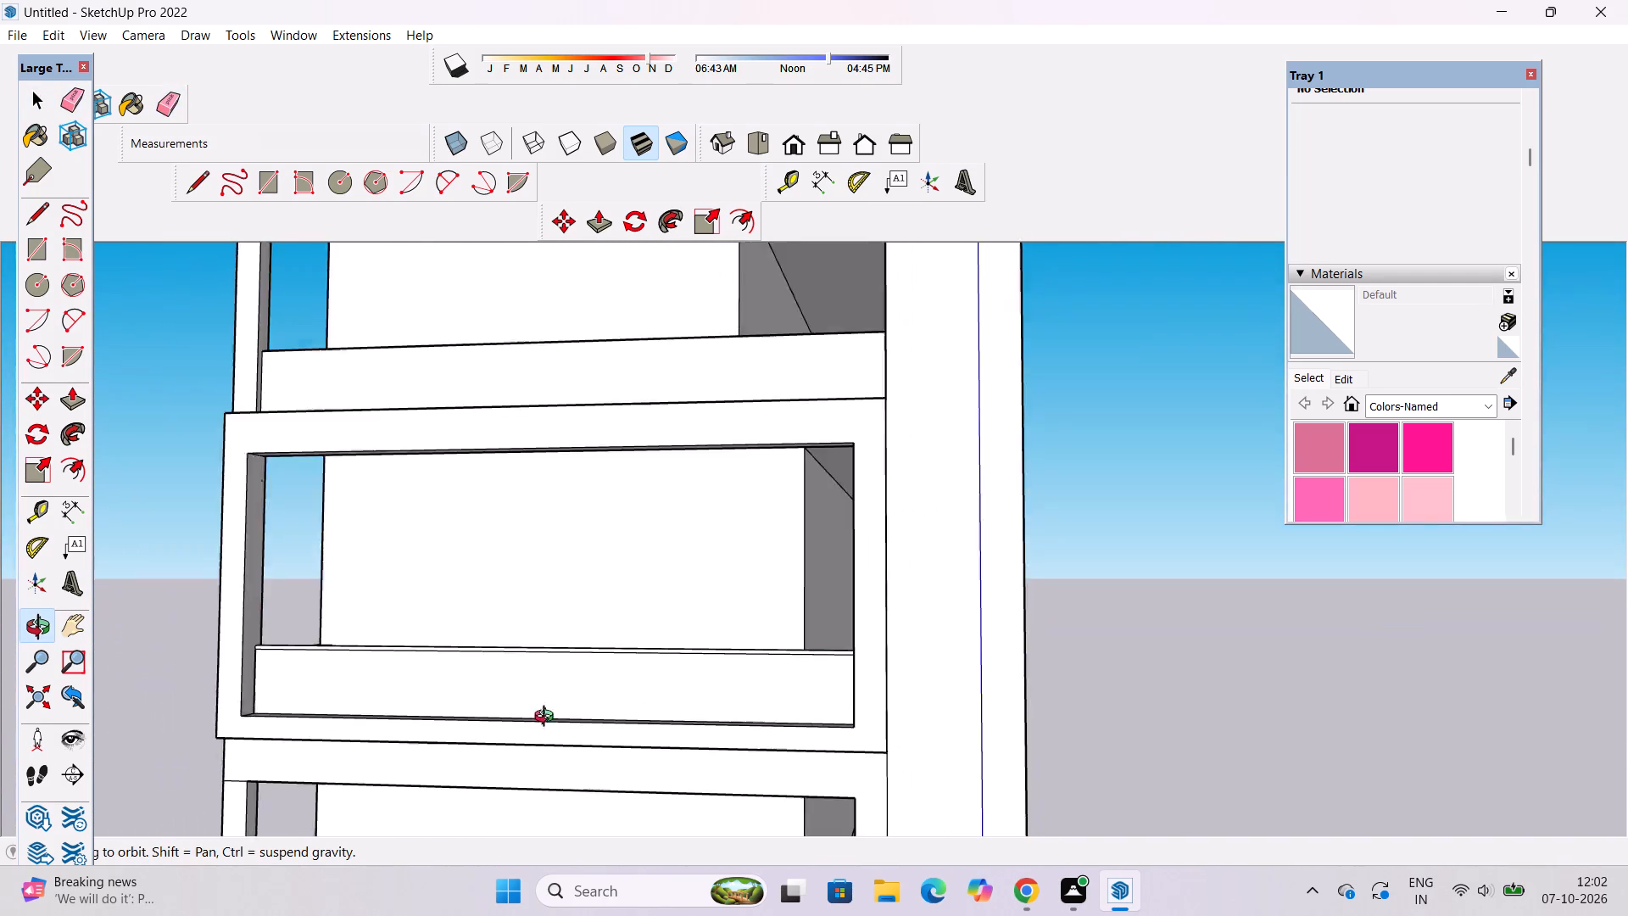
pyautogui.moveTo(548, 718); pyautogui.dragTo(162, 741)
pyautogui.keyDown('shift'); pyautogui.moveTo(645, 681); pyautogui.dragTo(606, 536); pyautogui.keyUp('shift')
pyautogui.moveTo(538, 598); pyautogui.dragTo(957, 379)
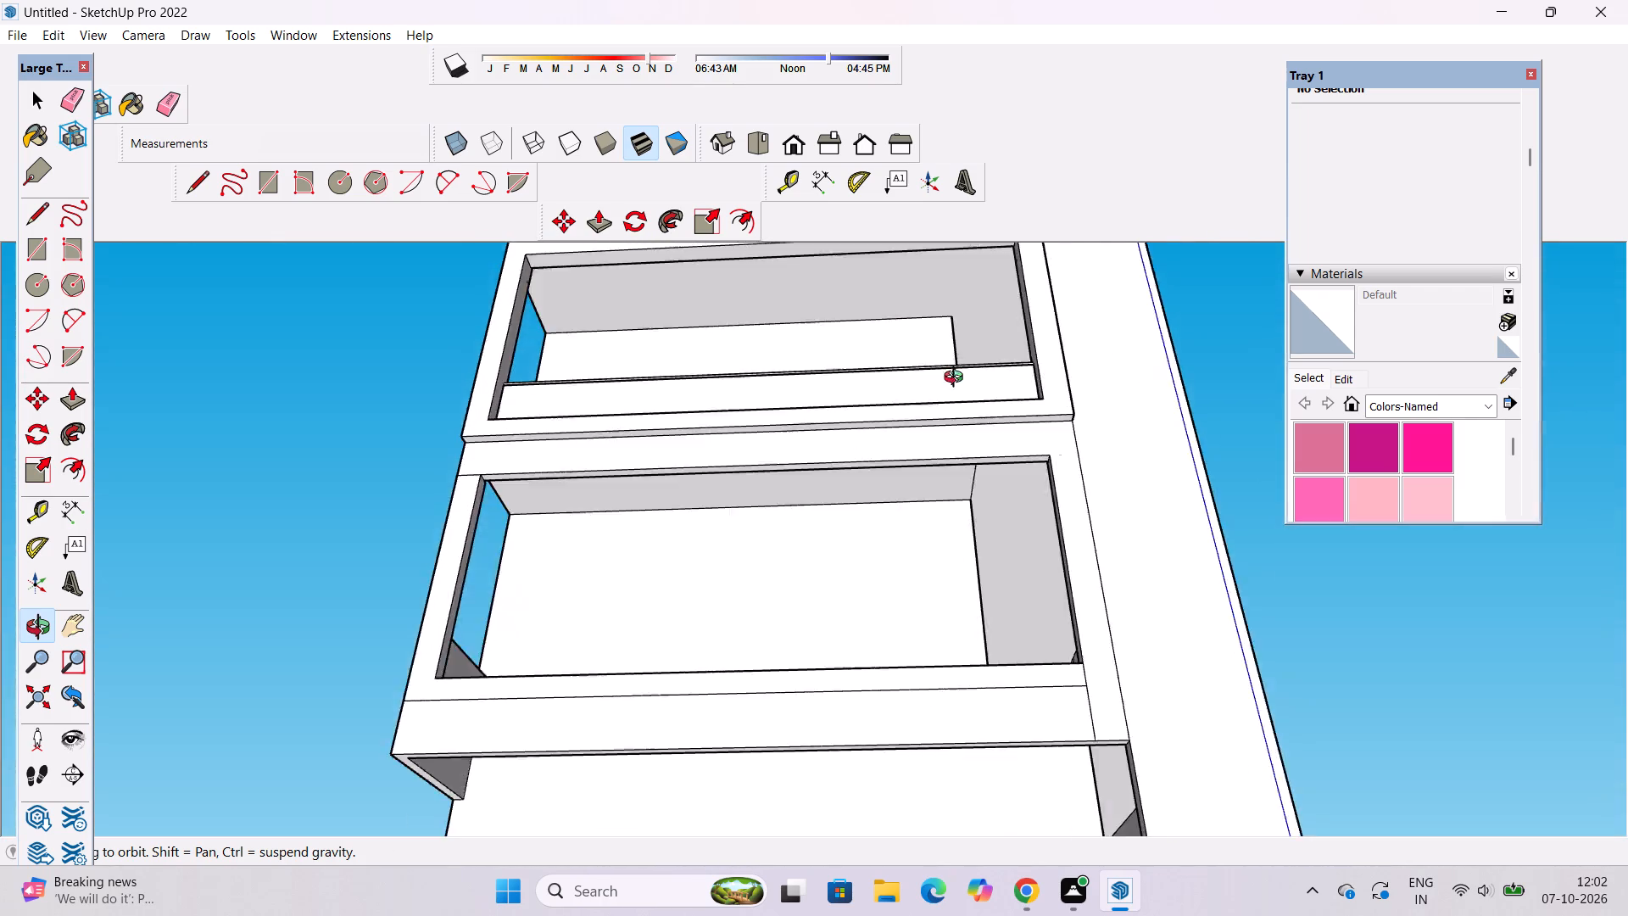
pyautogui.moveTo(957, 379); pyautogui.dragTo(1106, 283)
pyautogui.scroll(4, 1038, 528)
pyautogui.moveTo(1038, 528); pyautogui.dragTo(944, 444)
pyautogui.keyDown('shift'); pyautogui.moveTo(935, 435); pyautogui.dragTo(957, 655); pyautogui.keyUp('shift')
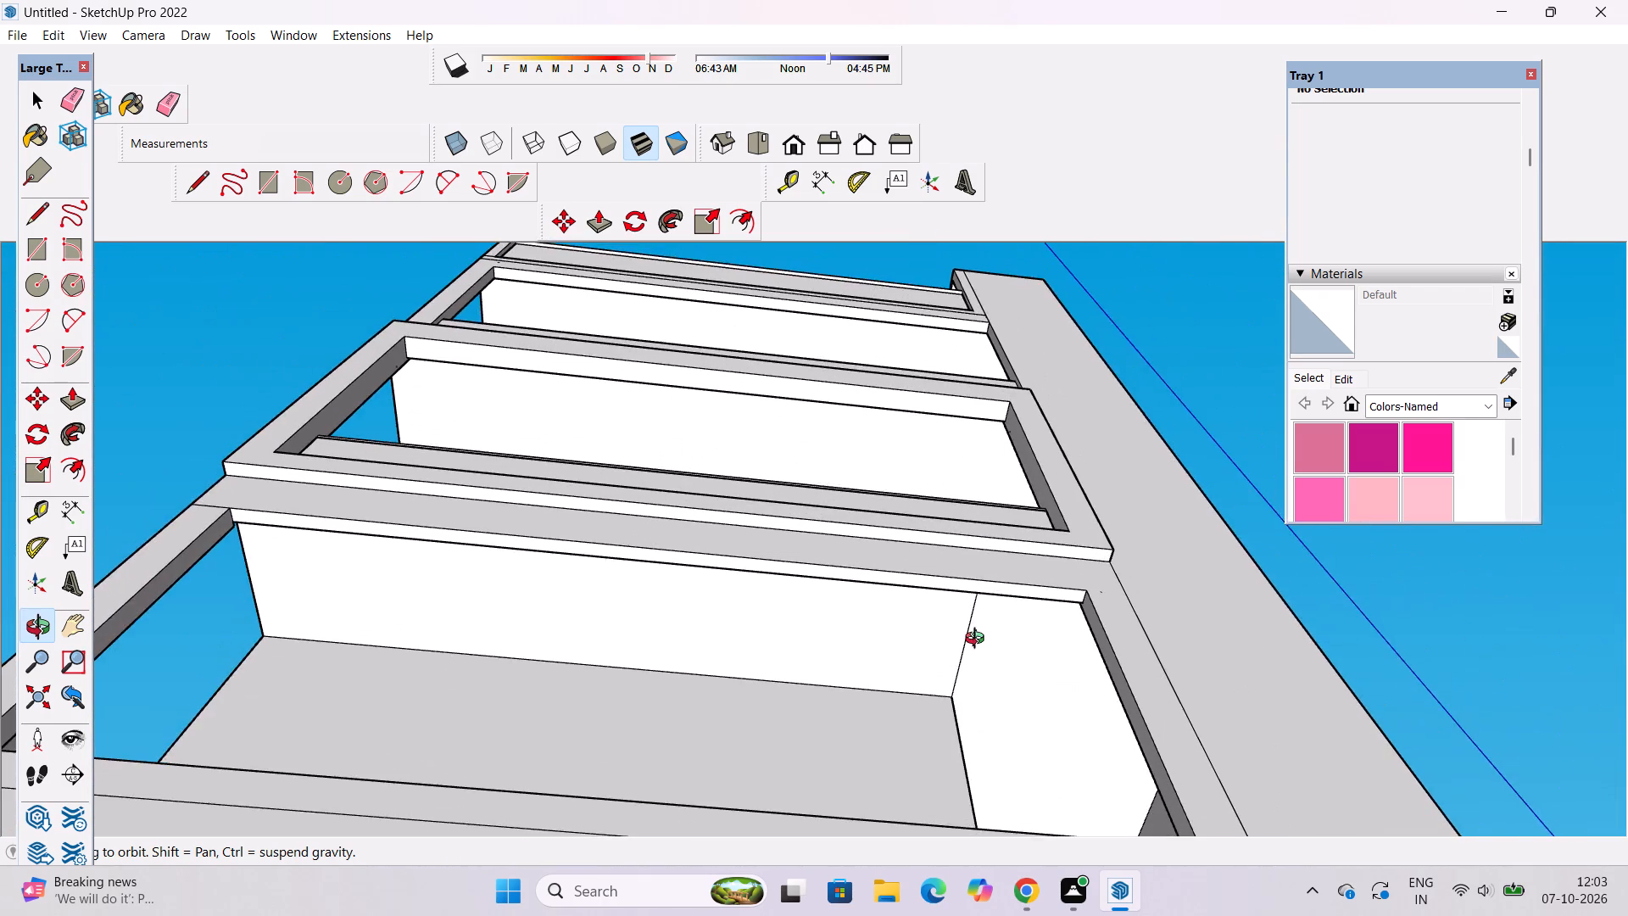
pyautogui.scroll(4, 984, 628)
pyautogui.moveTo(984, 628); pyautogui.dragTo(929, 596)
pyautogui.press('e')
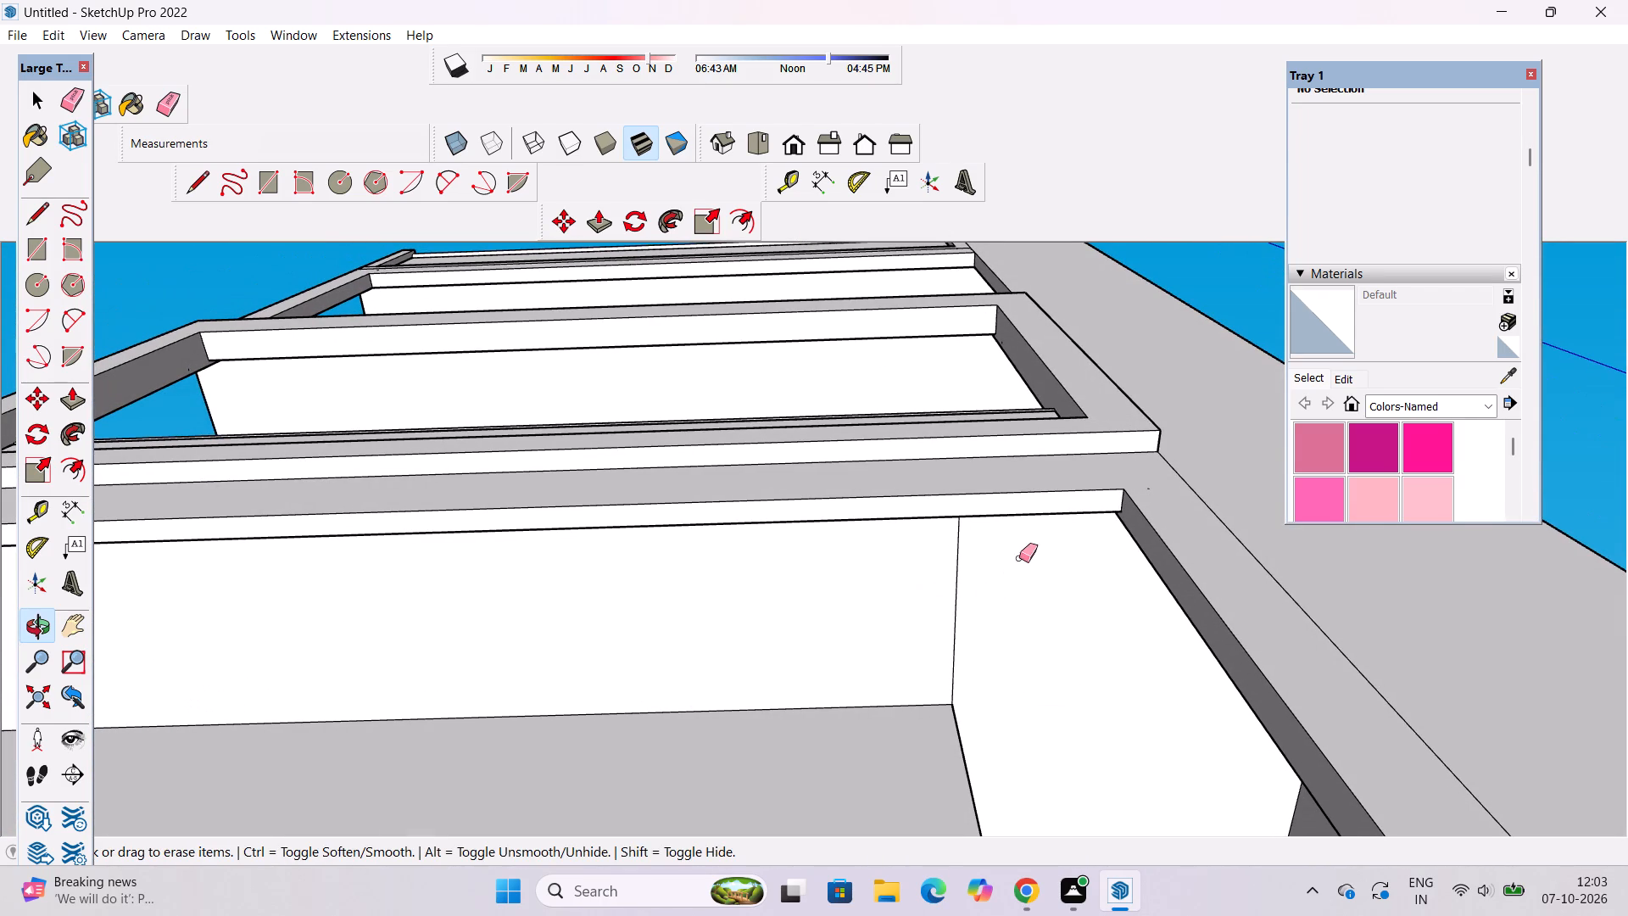
pyautogui.moveTo(1012, 553); pyautogui.dragTo(945, 583)
pyautogui.press('space')
# Inspect the lower facade frames, the blank side wall and the open side of the building for remaining stray edges.
pyautogui.write('o')
pyautogui.scroll(-6, 931, 441)
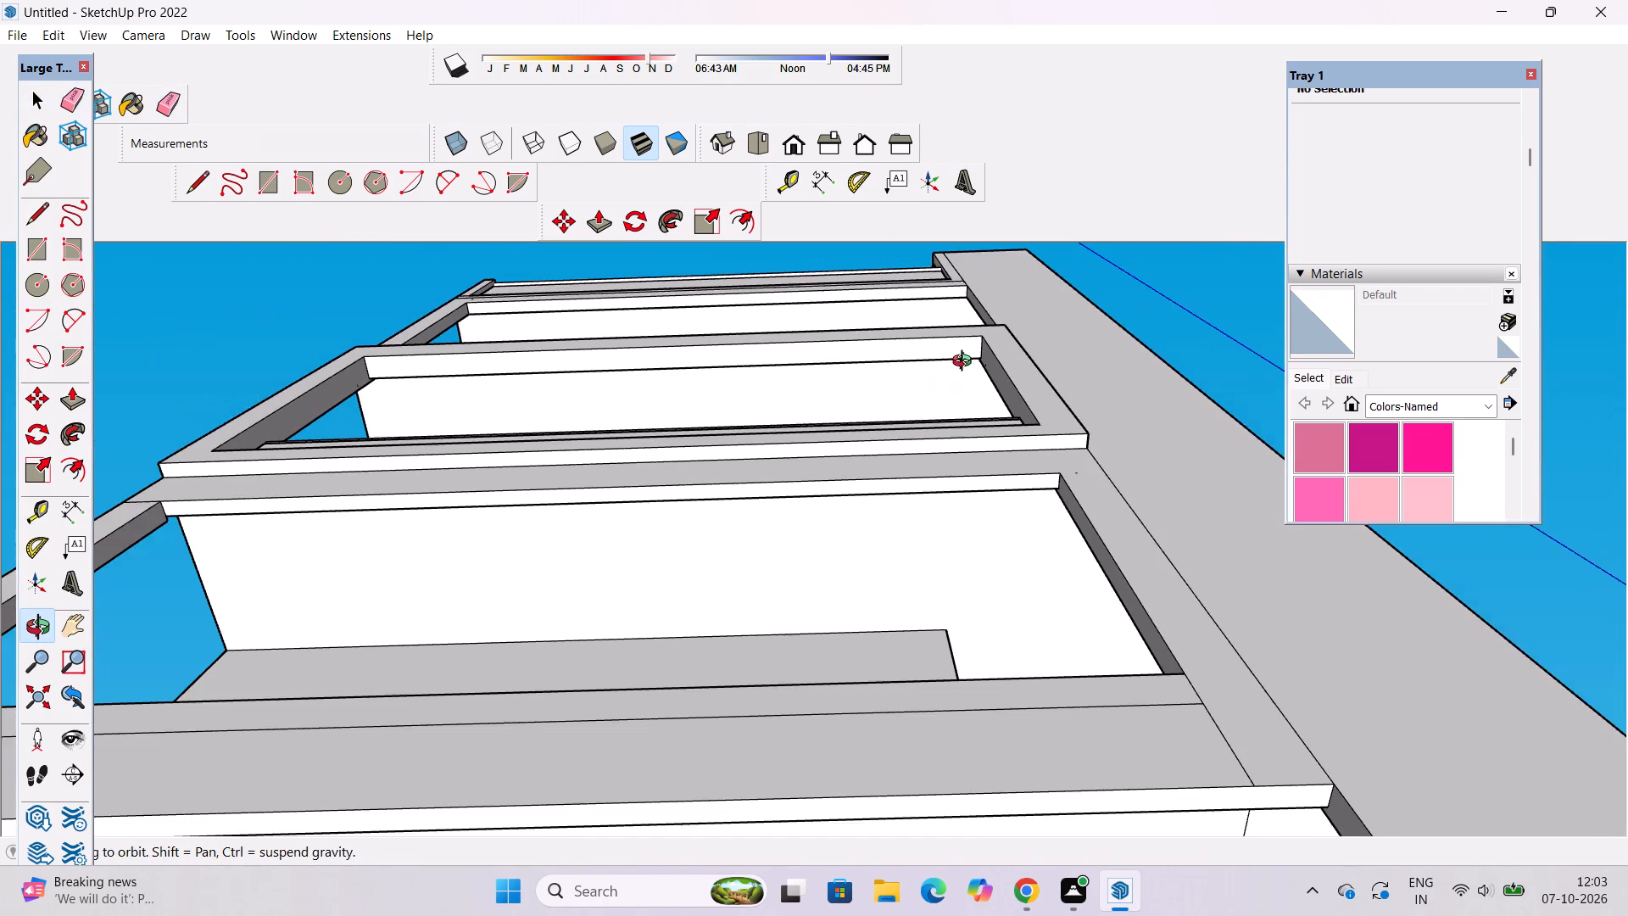
pyautogui.moveTo(966, 365); pyautogui.dragTo(778, 727)
pyautogui.scroll(-4, 772, 671)
pyautogui.keyDown('shift'); pyautogui.moveTo(873, 677); pyautogui.dragTo(873, 472); pyautogui.keyUp('shift')
pyautogui.moveTo(1217, 461); pyautogui.dragTo(990, 508)
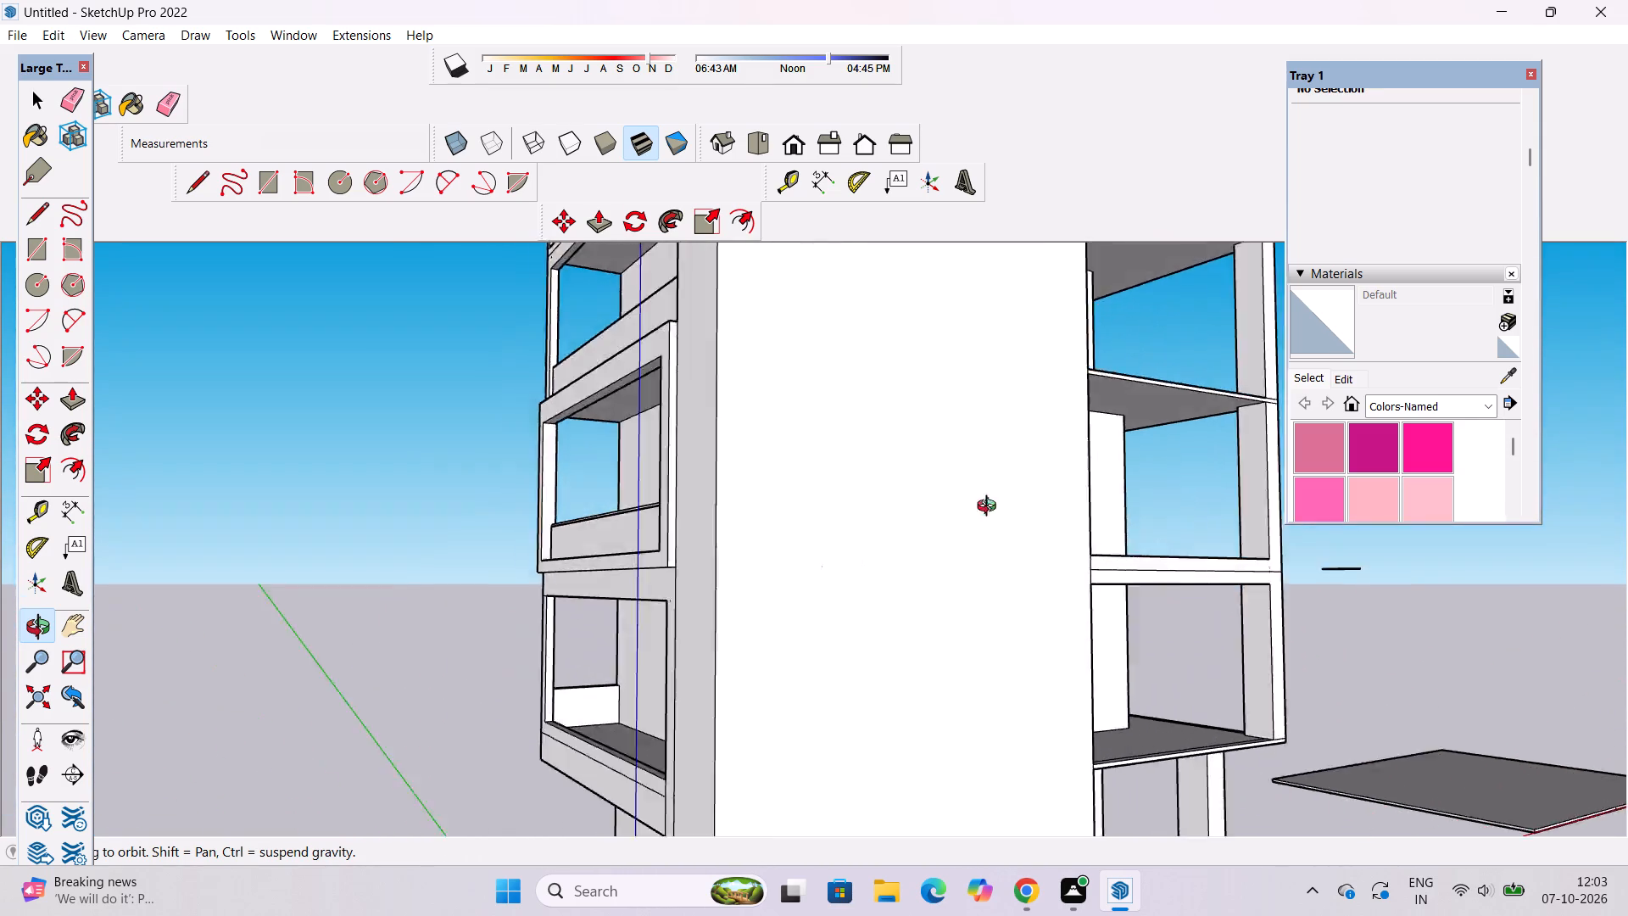
pyautogui.moveTo(990, 508); pyautogui.dragTo(509, 606)
pyautogui.moveTo(835, 614); pyautogui.dragTo(538, 594)
pyautogui.moveTo(538, 510); pyautogui.dragTo(569, 468)
pyautogui.keyDown('shift'); pyautogui.moveTo(671, 589); pyautogui.dragTo(697, 623); pyautogui.keyUp('shift')
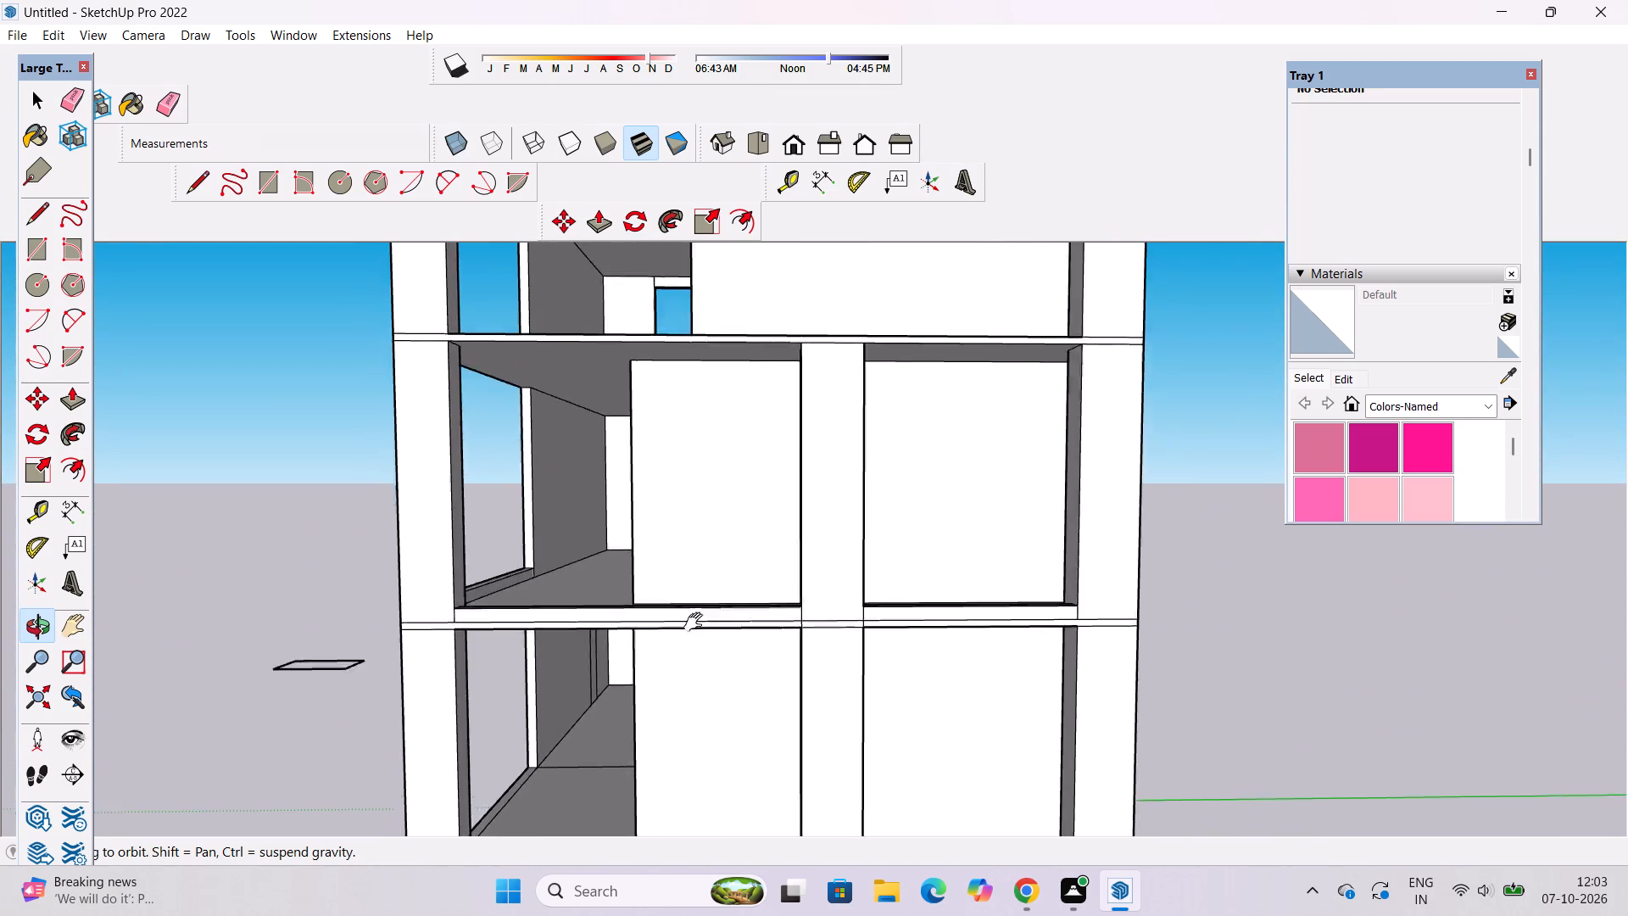
pyautogui.keyDown('shift'); pyautogui.moveTo(697, 623); pyautogui.dragTo(780, 768); pyautogui.keyUp('shift')
pyautogui.moveTo(787, 727); pyautogui.dragTo(734, 642)
pyautogui.moveTo(645, 774); pyautogui.dragTo(757, 786)
pyautogui.moveTo(760, 821); pyautogui.dragTo(744, 633)
pyautogui.moveTo(741, 647); pyautogui.dragTo(723, 693)
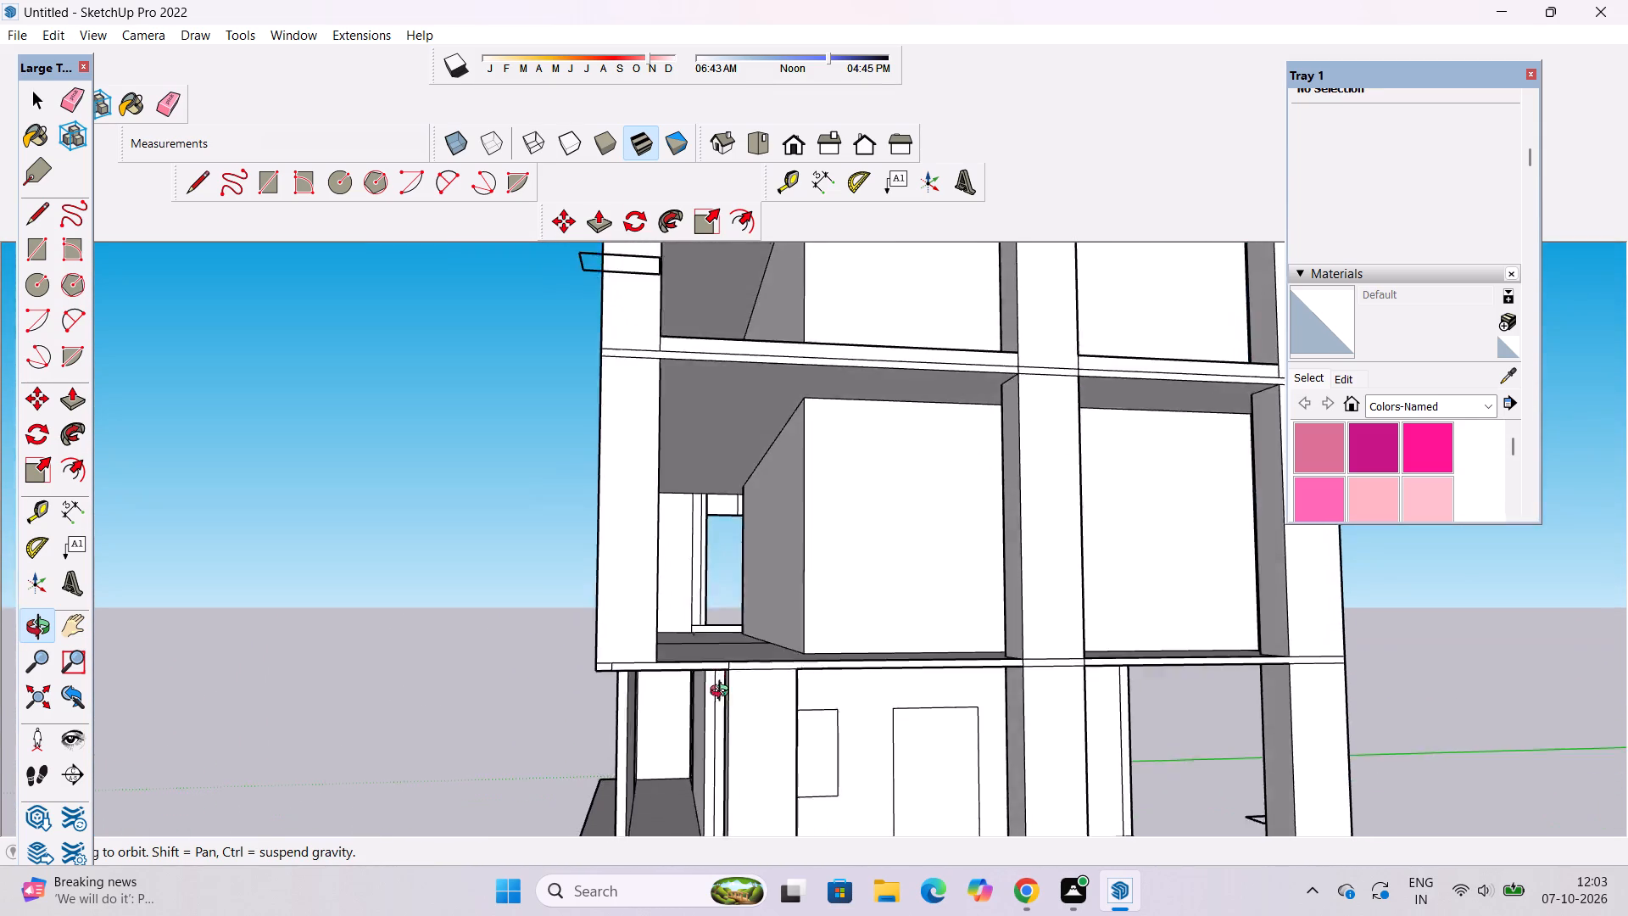
# Erase the two parallel vertical edges on the long side wall of the interior passage above the ground floor.
pyautogui.moveTo(723, 693); pyautogui.dragTo(705, 740)
pyautogui.scroll(4, 672, 550)
pyautogui.scroll(4, 709, 621)
pyautogui.moveTo(711, 613); pyautogui.dragTo(668, 617)
pyautogui.scroll(4, 616, 544)
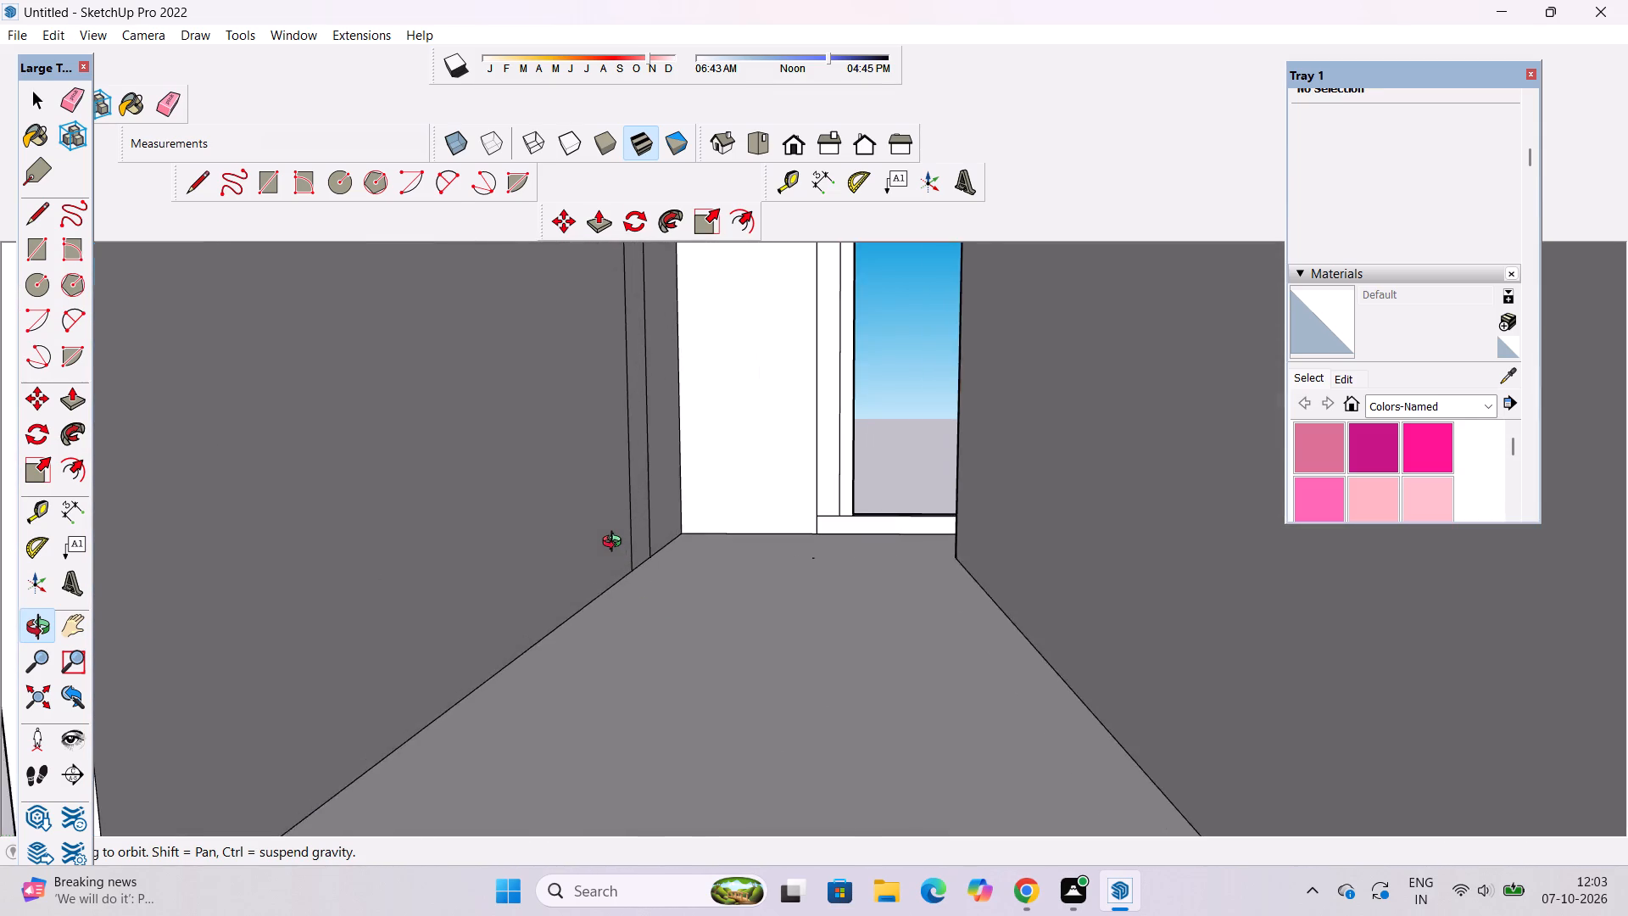
pyautogui.moveTo(616, 544); pyautogui.dragTo(668, 684)
pyautogui.scroll(-4, 669, 660)
pyautogui.moveTo(669, 660); pyautogui.dragTo(676, 675)
pyautogui.keyDown('shift'); pyautogui.moveTo(677, 676); pyautogui.dragTo(708, 681); pyautogui.keyUp('shift')
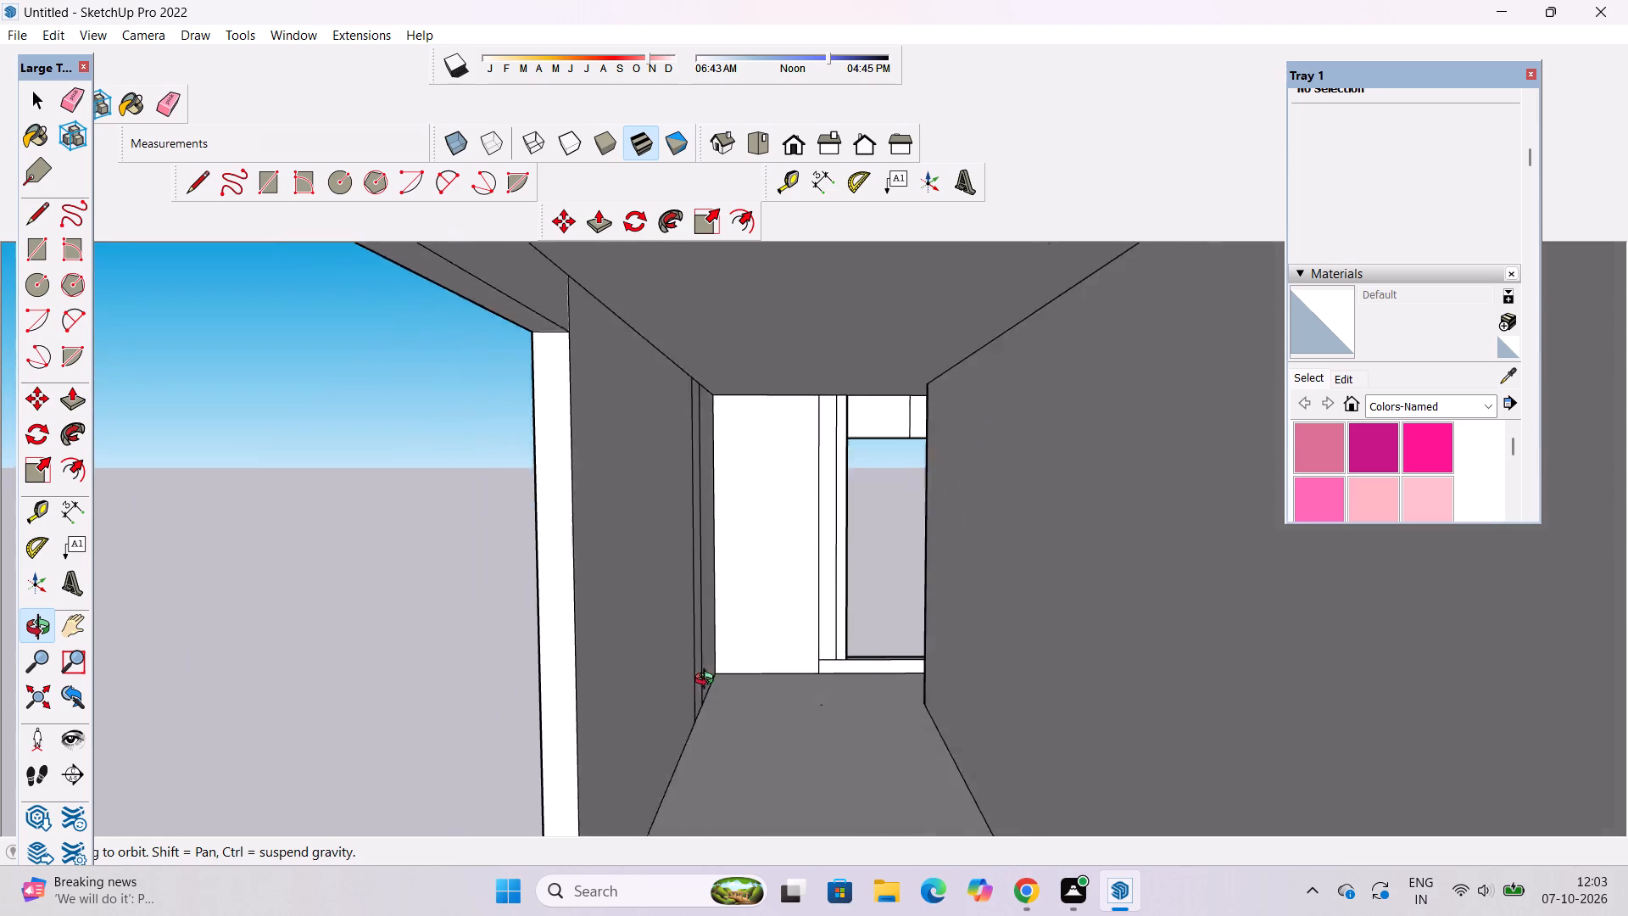
pyautogui.keyDown('shift'); pyautogui.moveTo(708, 681); pyautogui.dragTo(650, 640); pyautogui.keyUp('shift')
pyautogui.moveTo(650, 640); pyautogui.dragTo(663, 662)
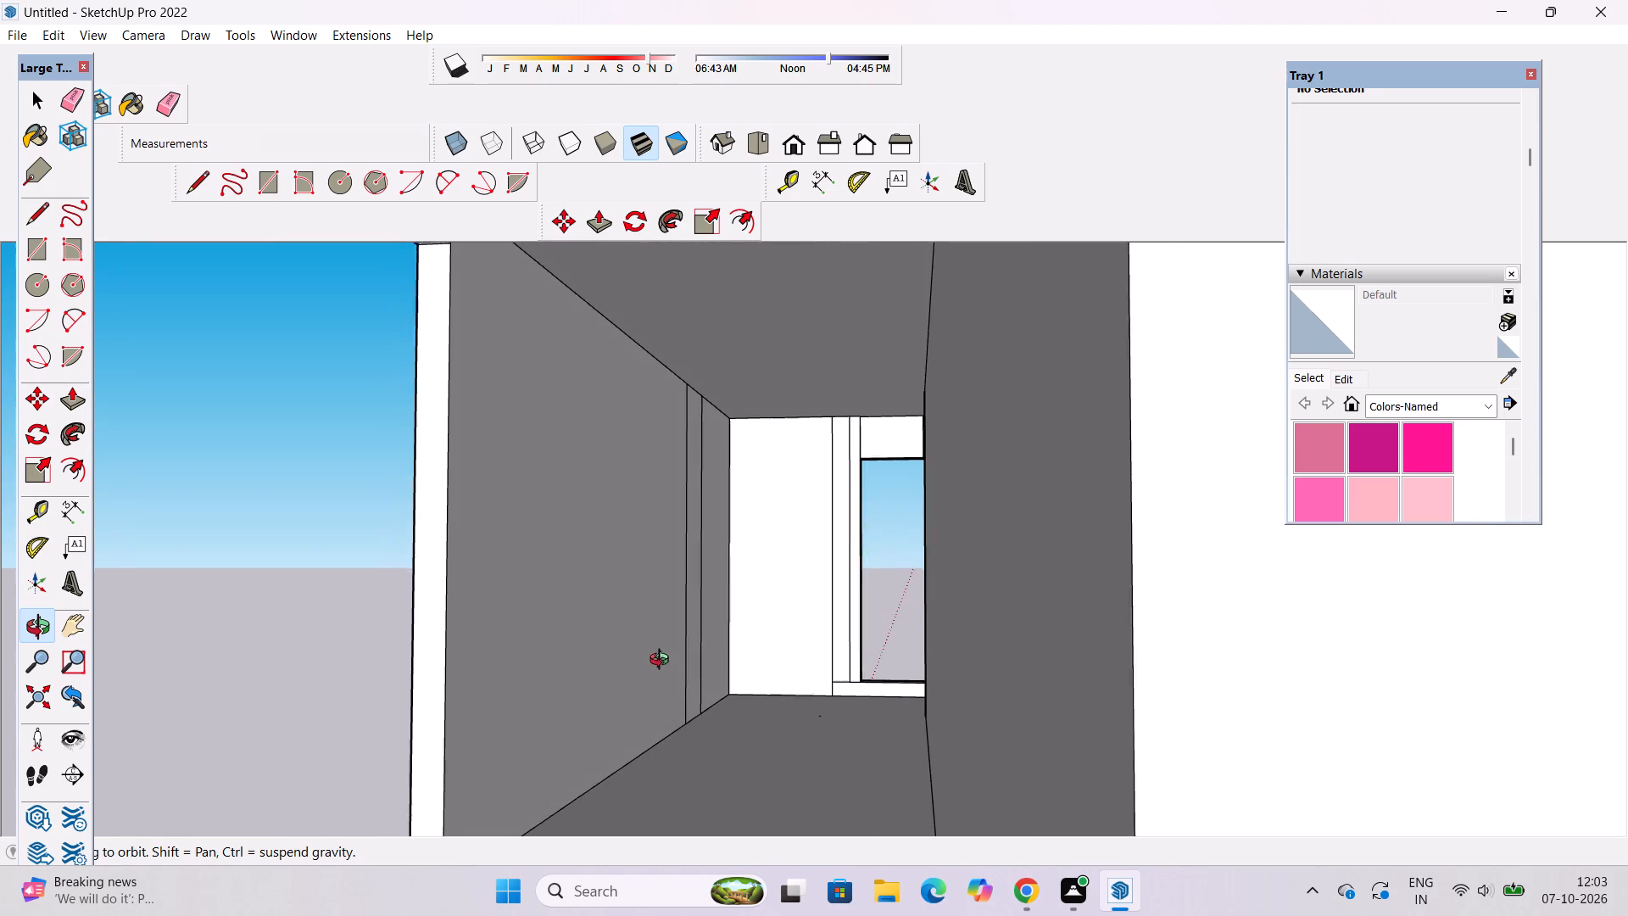
pyautogui.moveTo(663, 662); pyautogui.dragTo(665, 667)
pyautogui.press('e')
pyautogui.moveTo(711, 554); pyautogui.dragTo(677, 587)
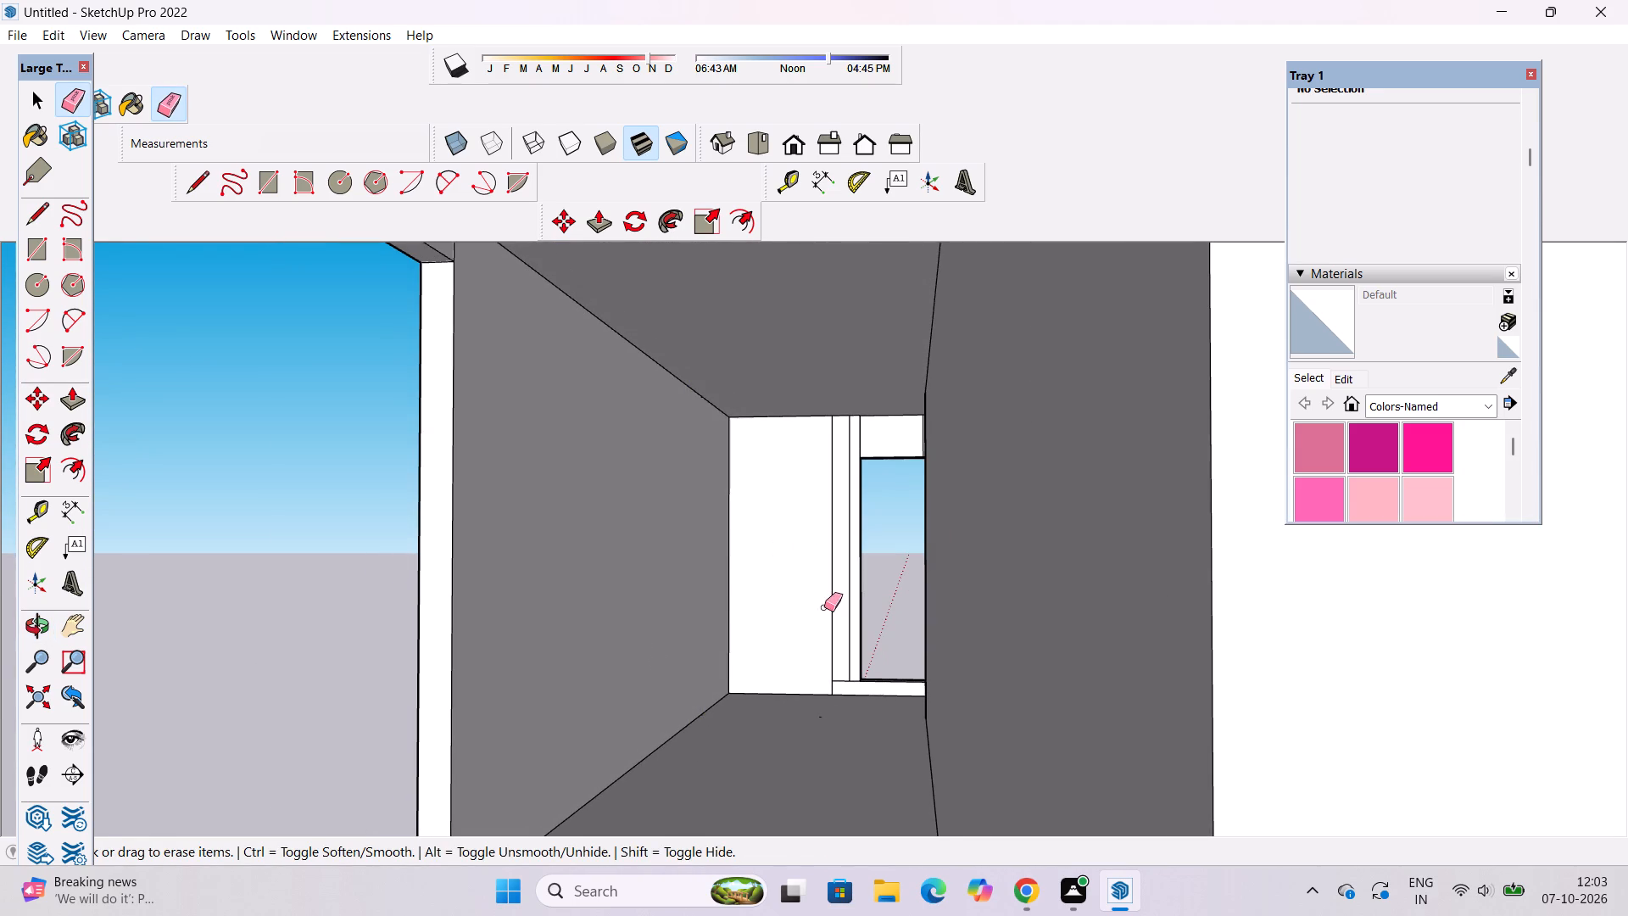
# Erase the stray vertical edges beside the window opening and the short stray edges at its sill on the passage's end wall.
pyautogui.scroll(4, 824, 607)
pyautogui.moveTo(839, 466); pyautogui.dragTo(835, 492)
pyautogui.moveTo(846, 613); pyautogui.dragTo(850, 725)
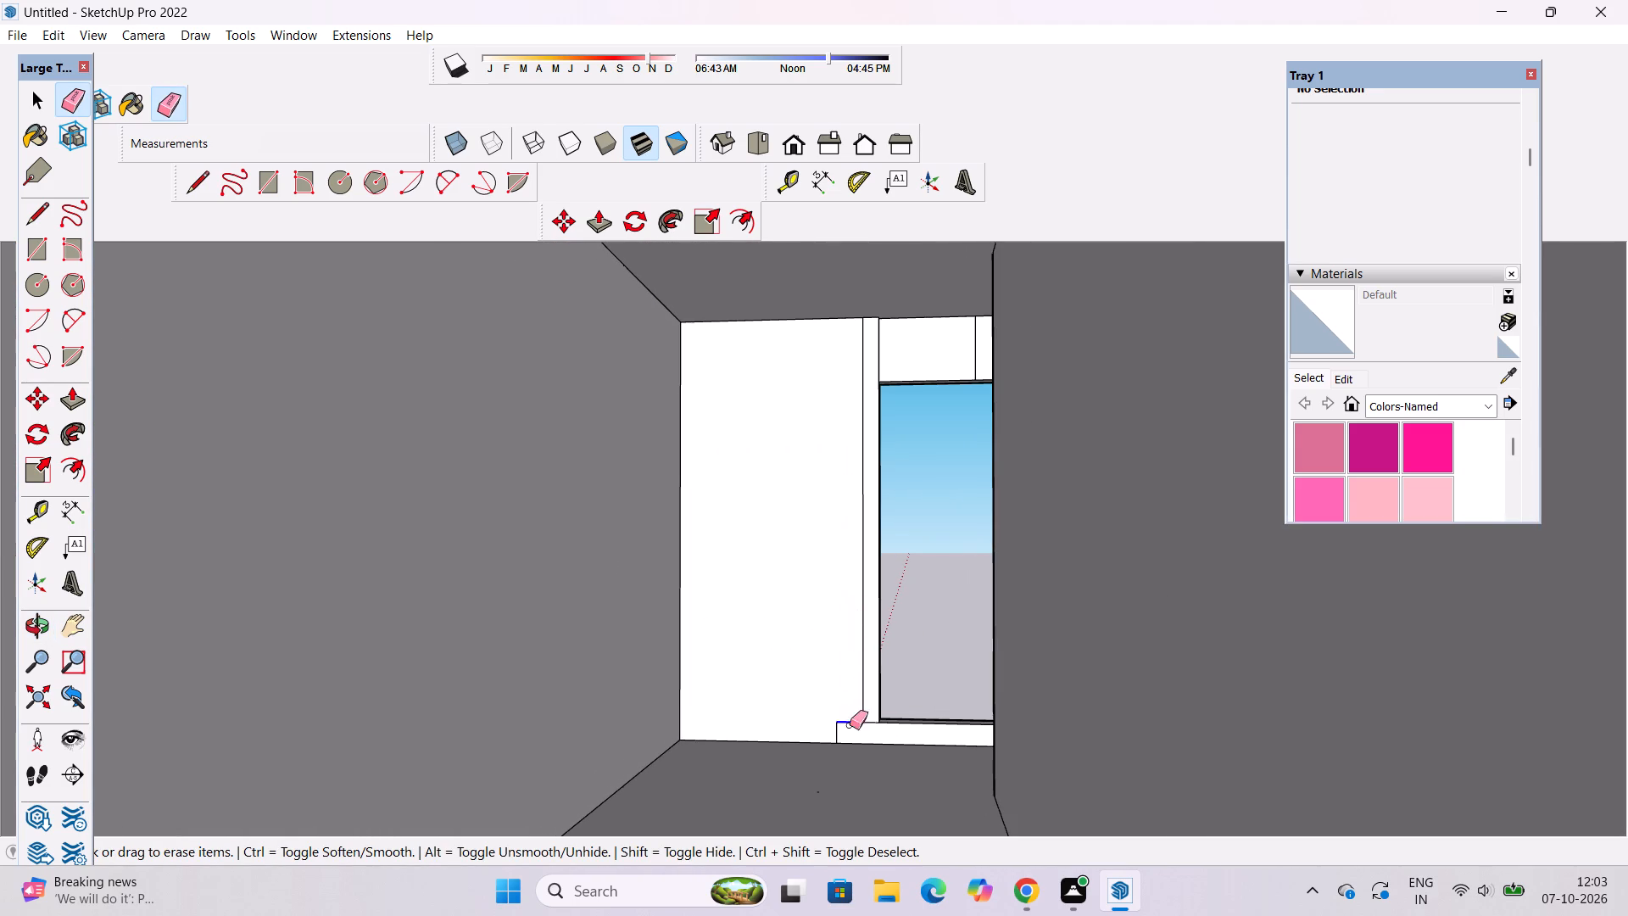
pyautogui.moveTo(850, 725); pyautogui.dragTo(838, 731)
pyautogui.moveTo(853, 662); pyautogui.dragTo(858, 676)
pyautogui.click(858, 673)
pyautogui.moveTo(858, 673); pyautogui.dragTo(858, 650)
pyautogui.moveTo(858, 650); pyautogui.dragTo(861, 618)
pyautogui.moveTo(884, 333); pyautogui.dragTo(878, 346)
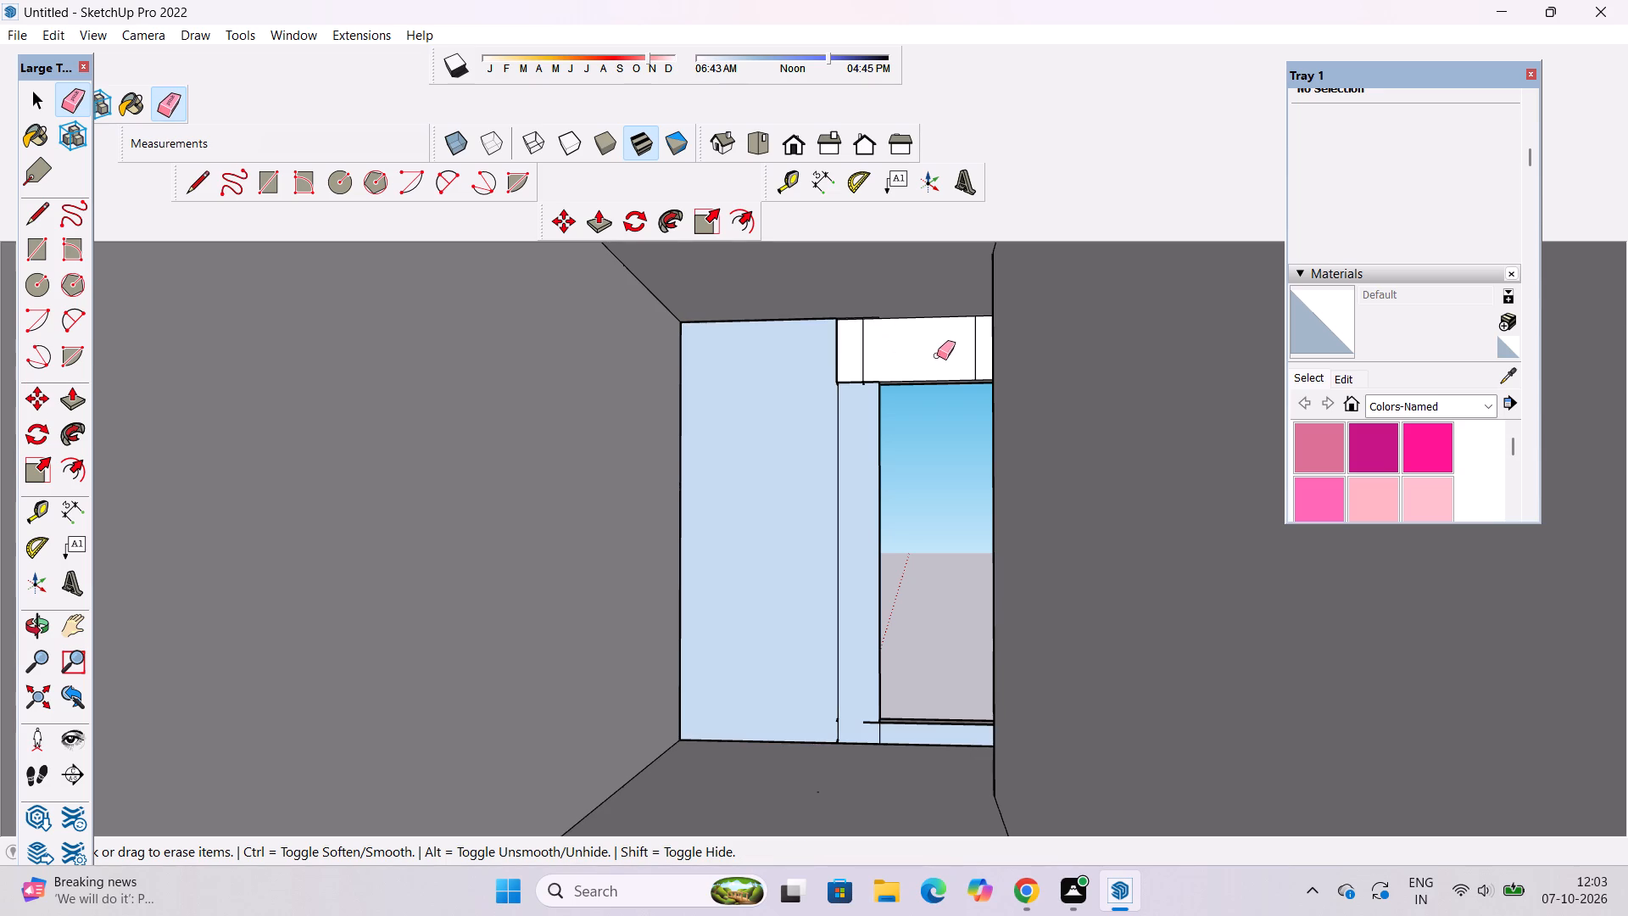
pyautogui.hotkey('ctrl', 'z')
pyautogui.scroll(3, 863, 366)
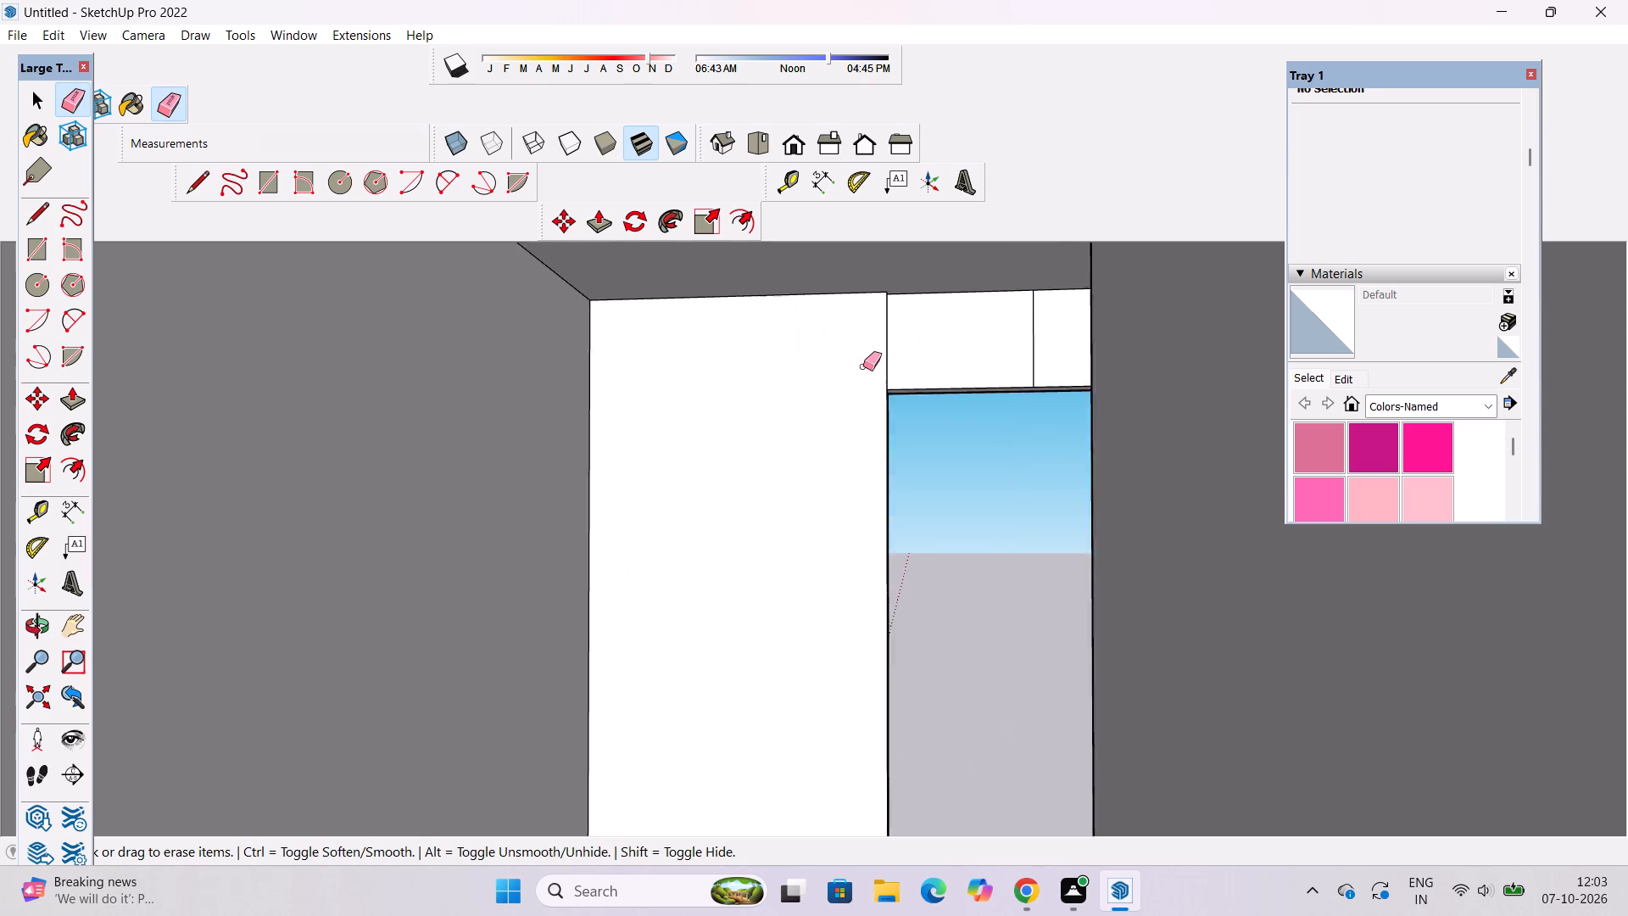
pyautogui.scroll(6, 863, 366)
pyautogui.scroll(-11, 899, 362)
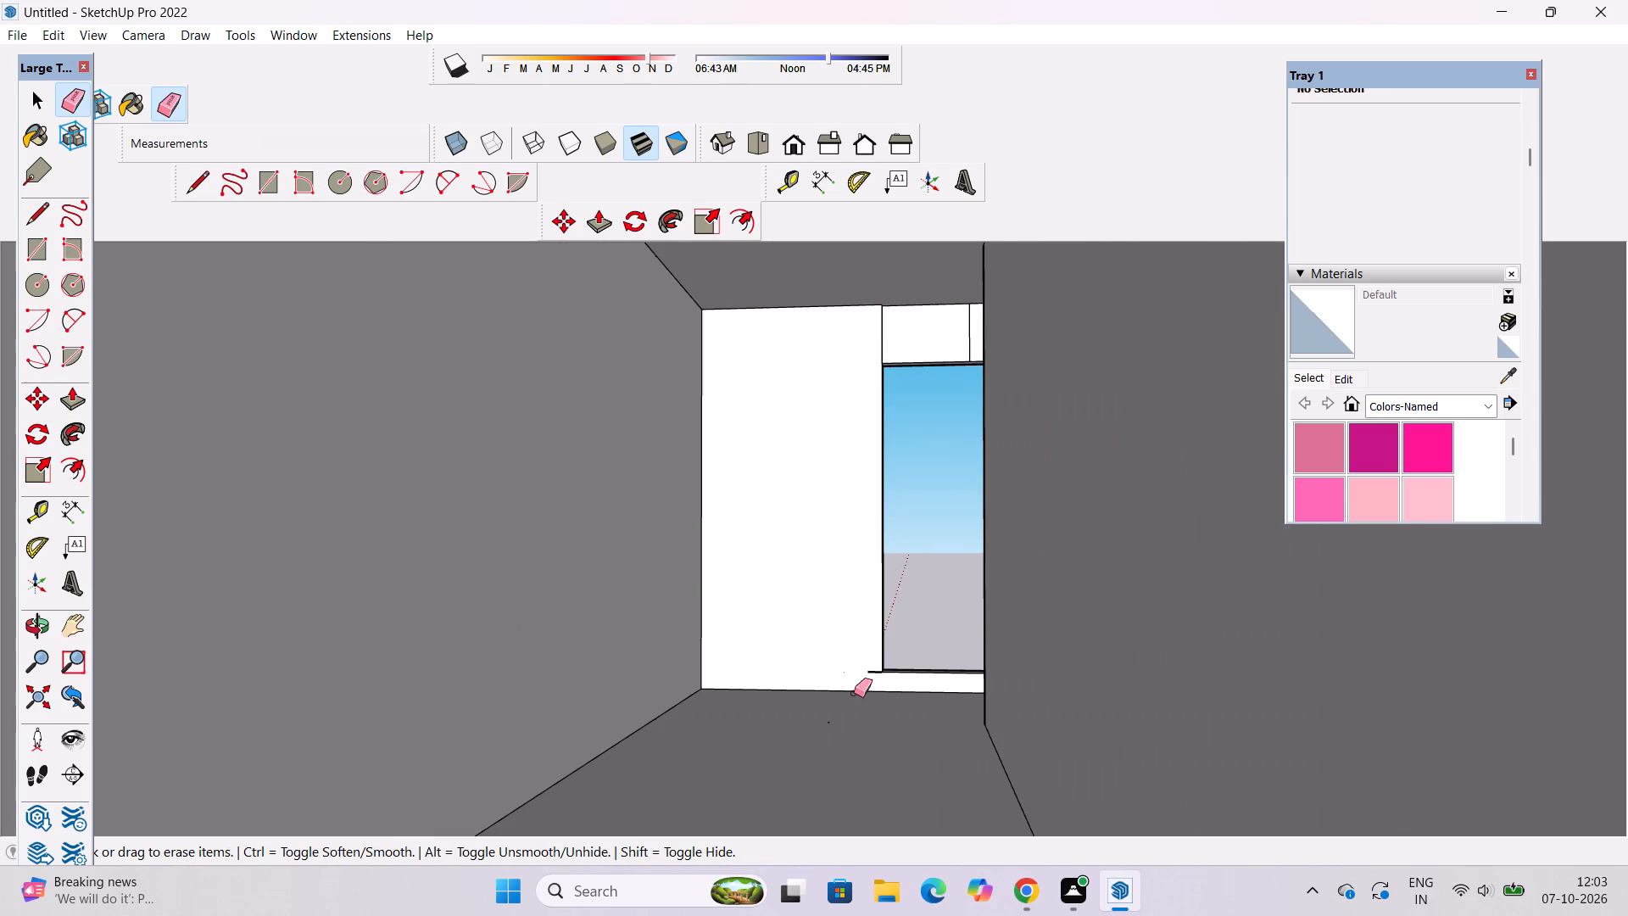
pyautogui.scroll(6, 820, 676)
pyautogui.moveTo(917, 661); pyautogui.dragTo(919, 669)
pyautogui.scroll(-4, 722, 579)
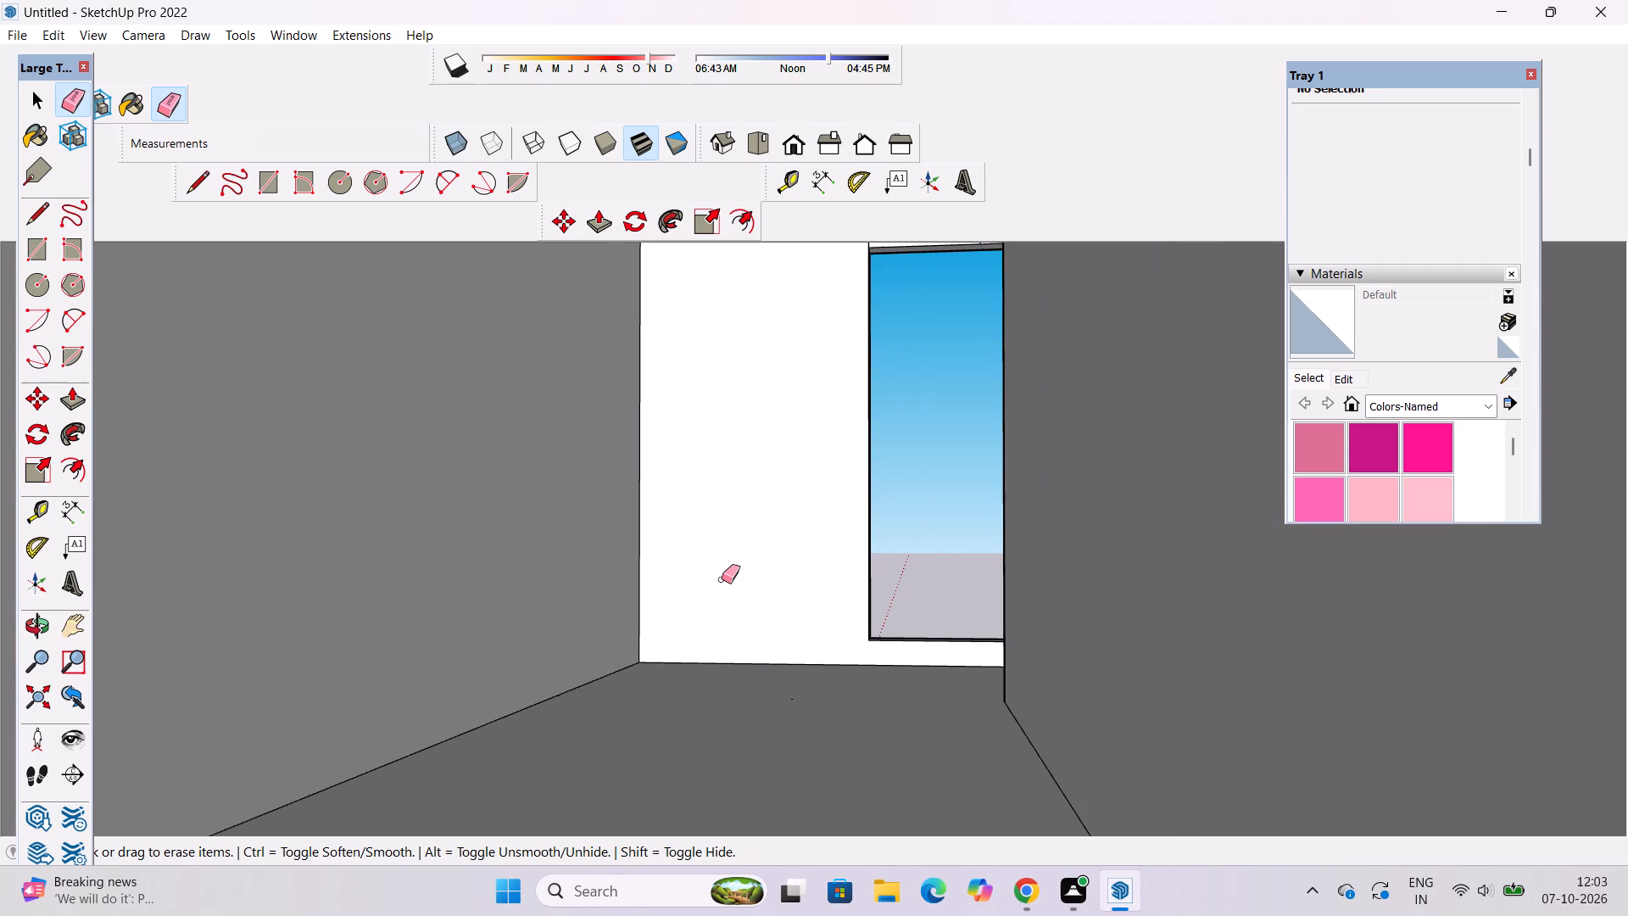
# Erase the short stray vertical edge above the window opening on the passage's end wall.
pyautogui.scroll(-1, 737, 541)
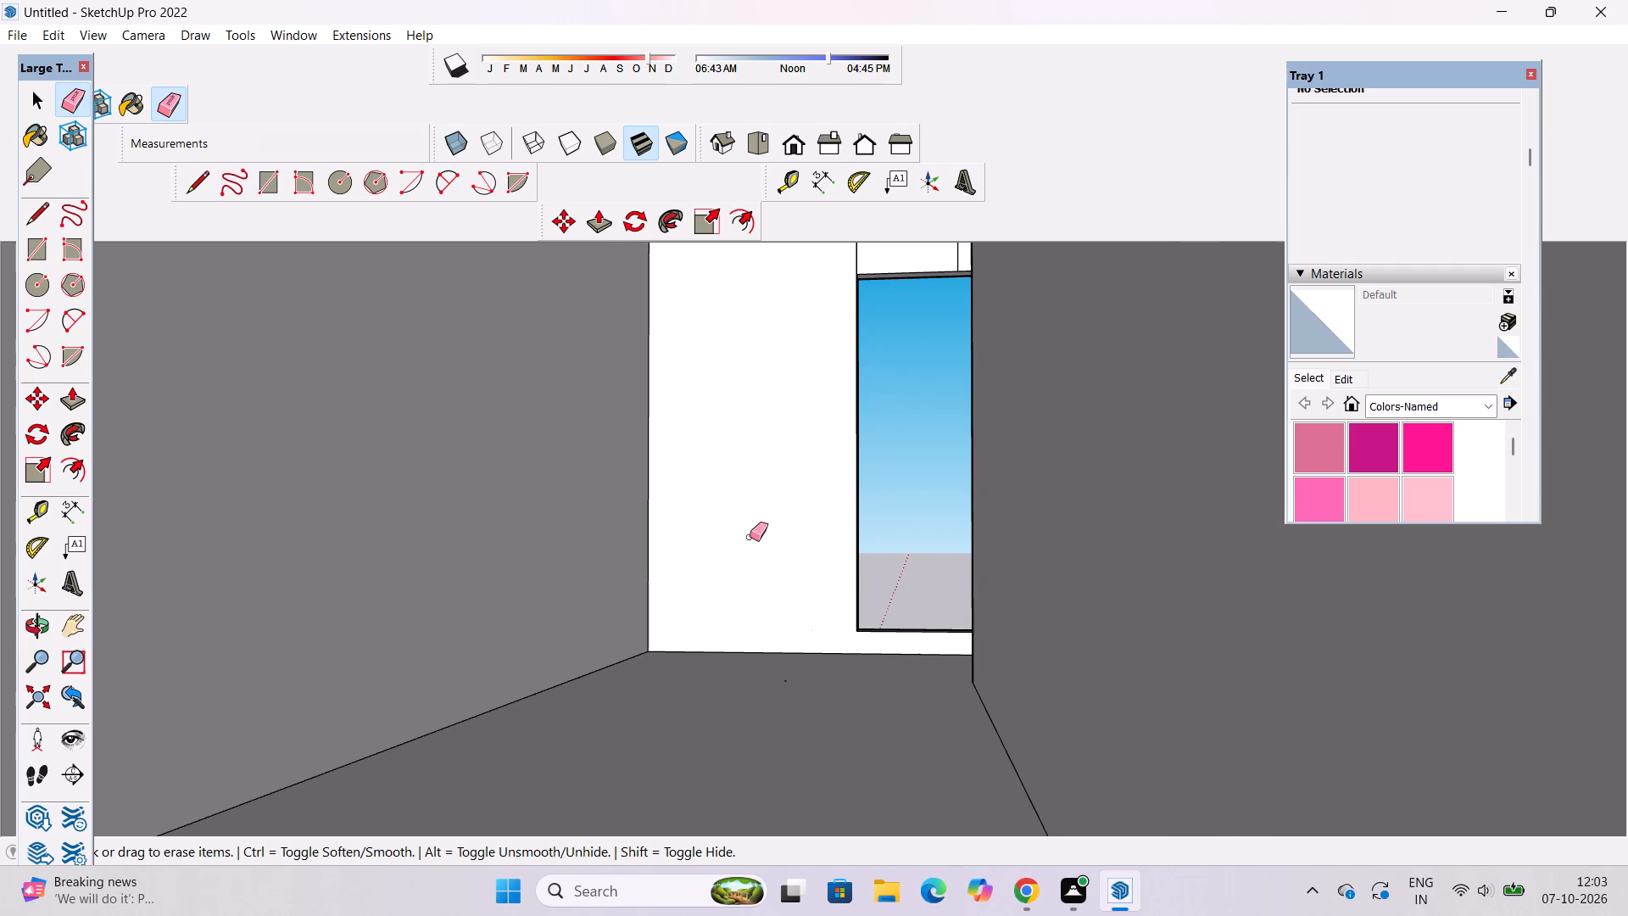
pyautogui.scroll(-1, 978, 427)
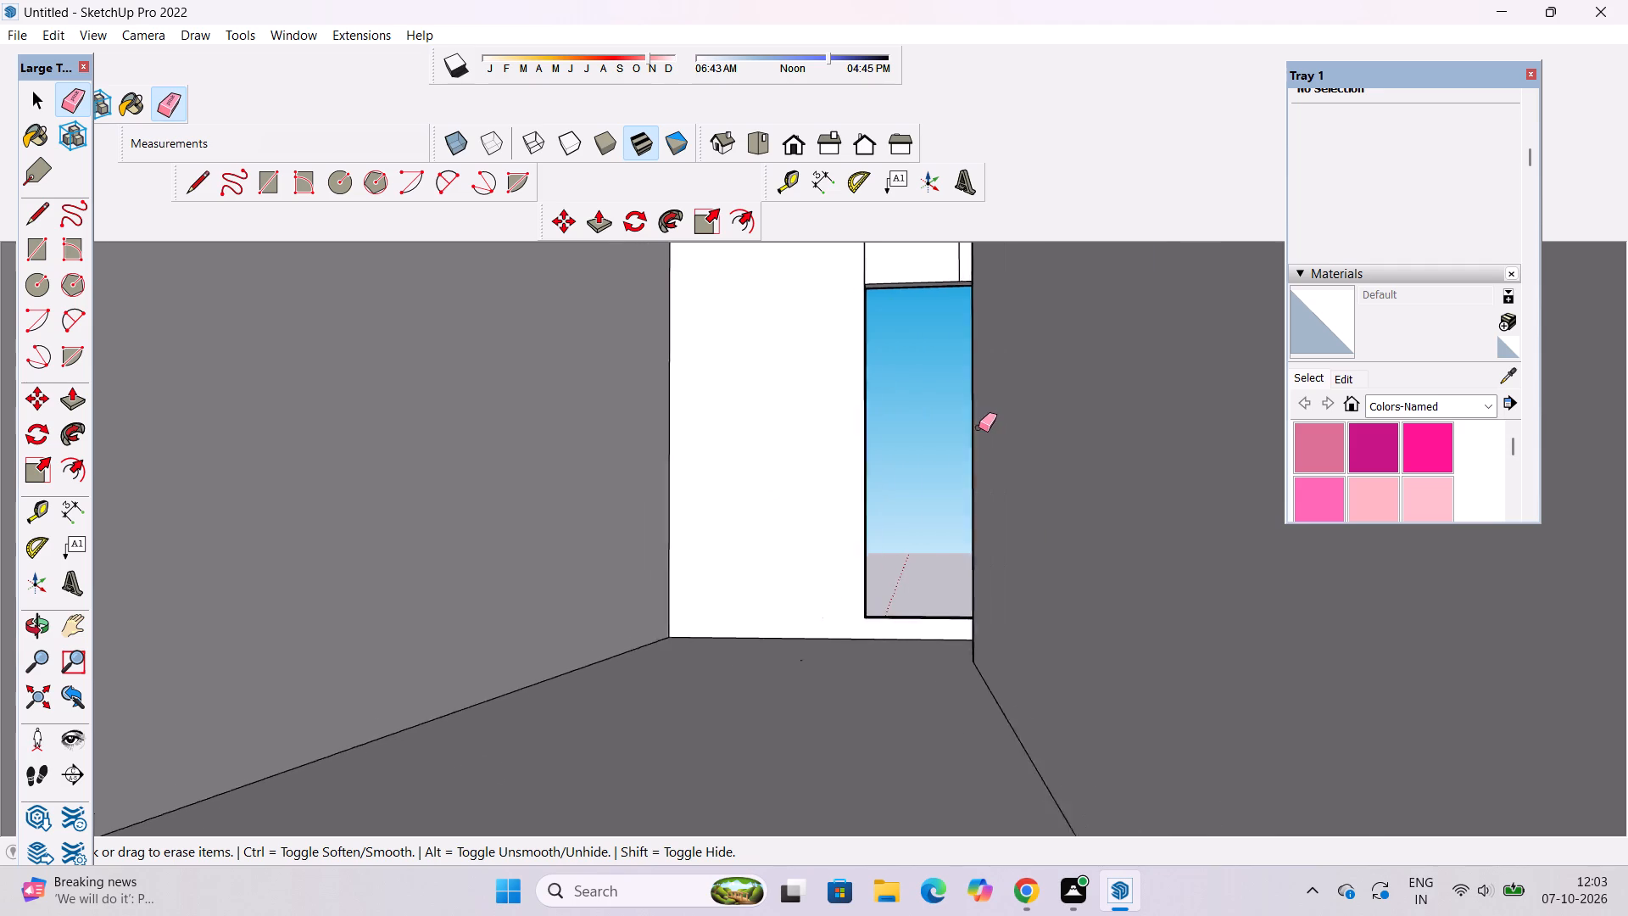
pyautogui.scroll(-5, 978, 427)
pyautogui.scroll(8, 910, 293)
pyautogui.moveTo(1045, 321); pyautogui.dragTo(1006, 343)
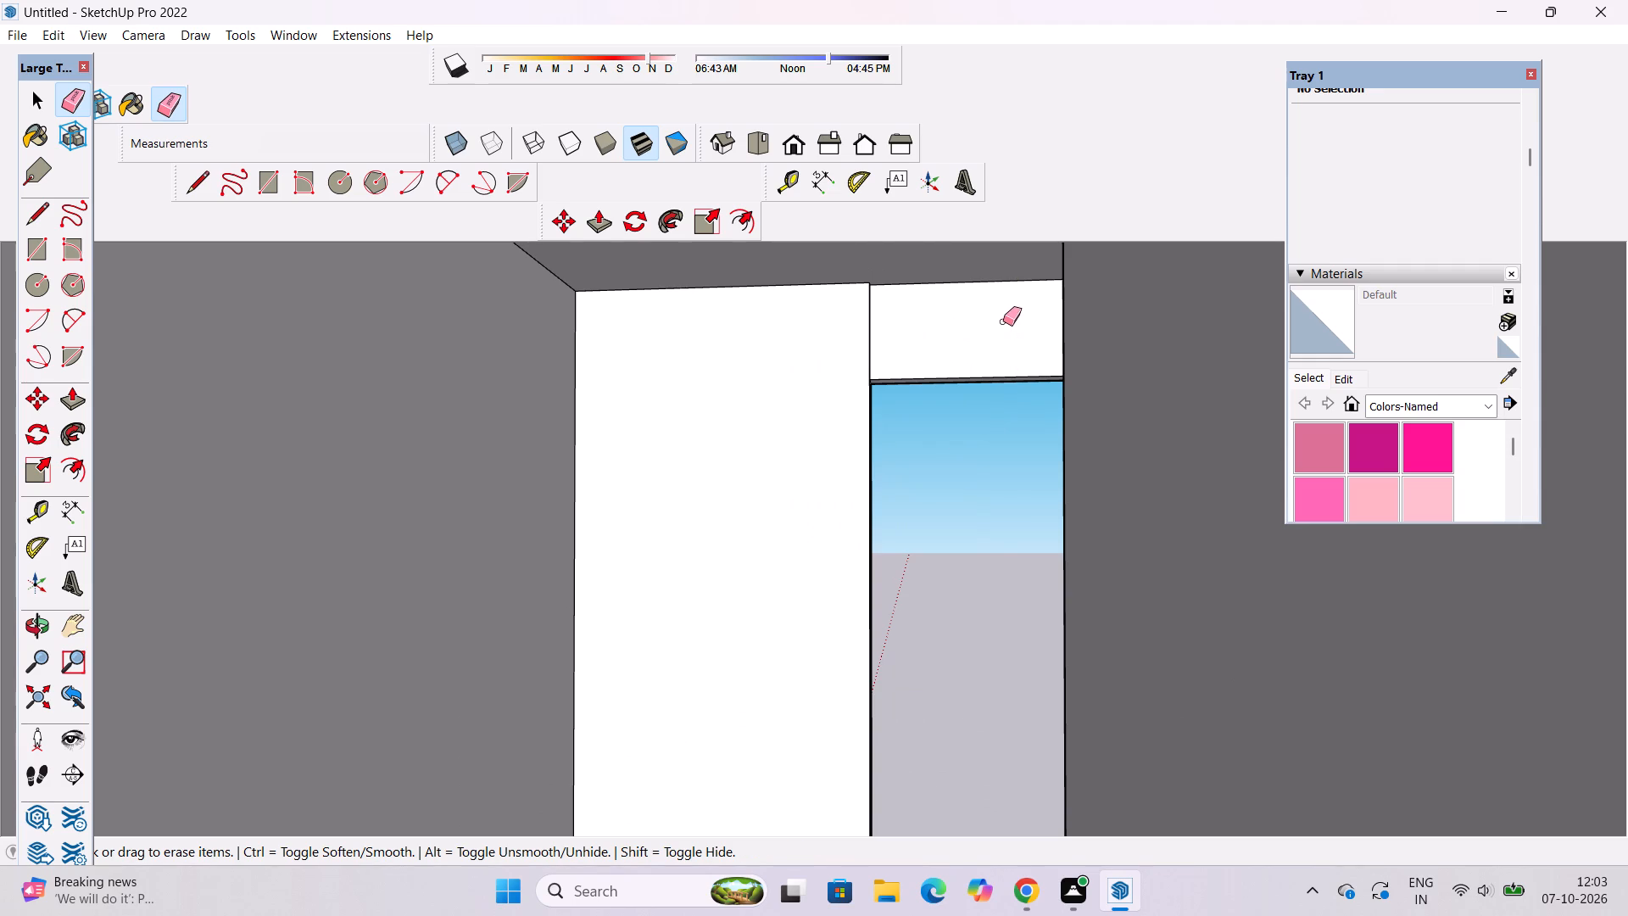
# Examine the passage interior, the tall blank side wall and the open floors beside it, starting from the front view.
pyautogui.press('space')
pyautogui.press('o')
pyautogui.scroll(-7, 882, 328)
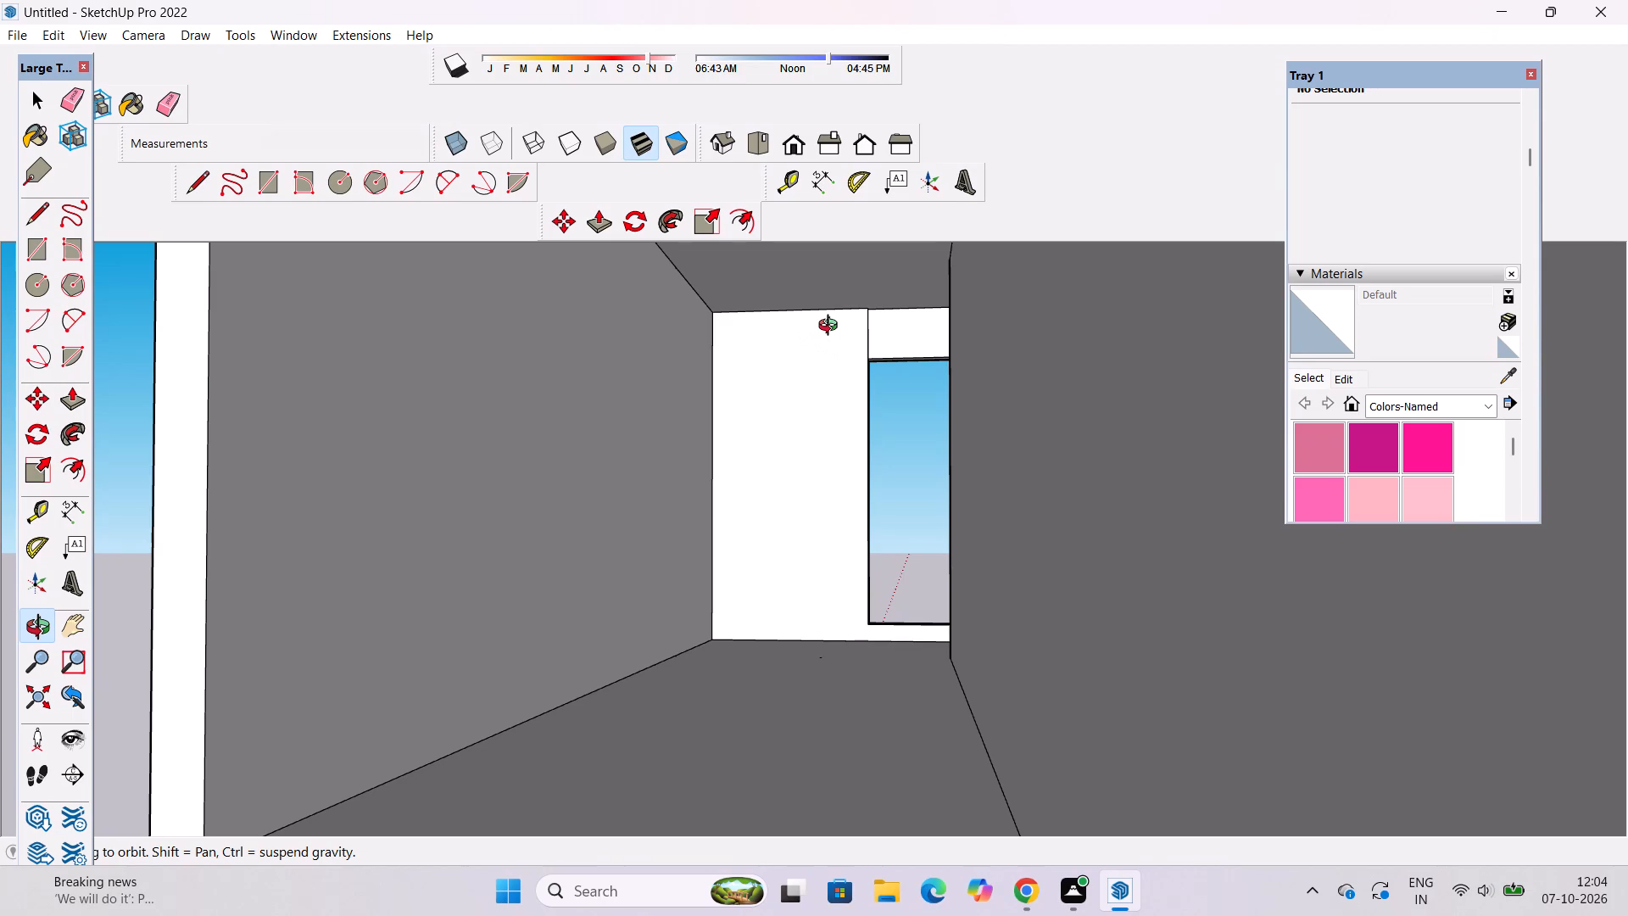
pyautogui.scroll(-1, 832, 326)
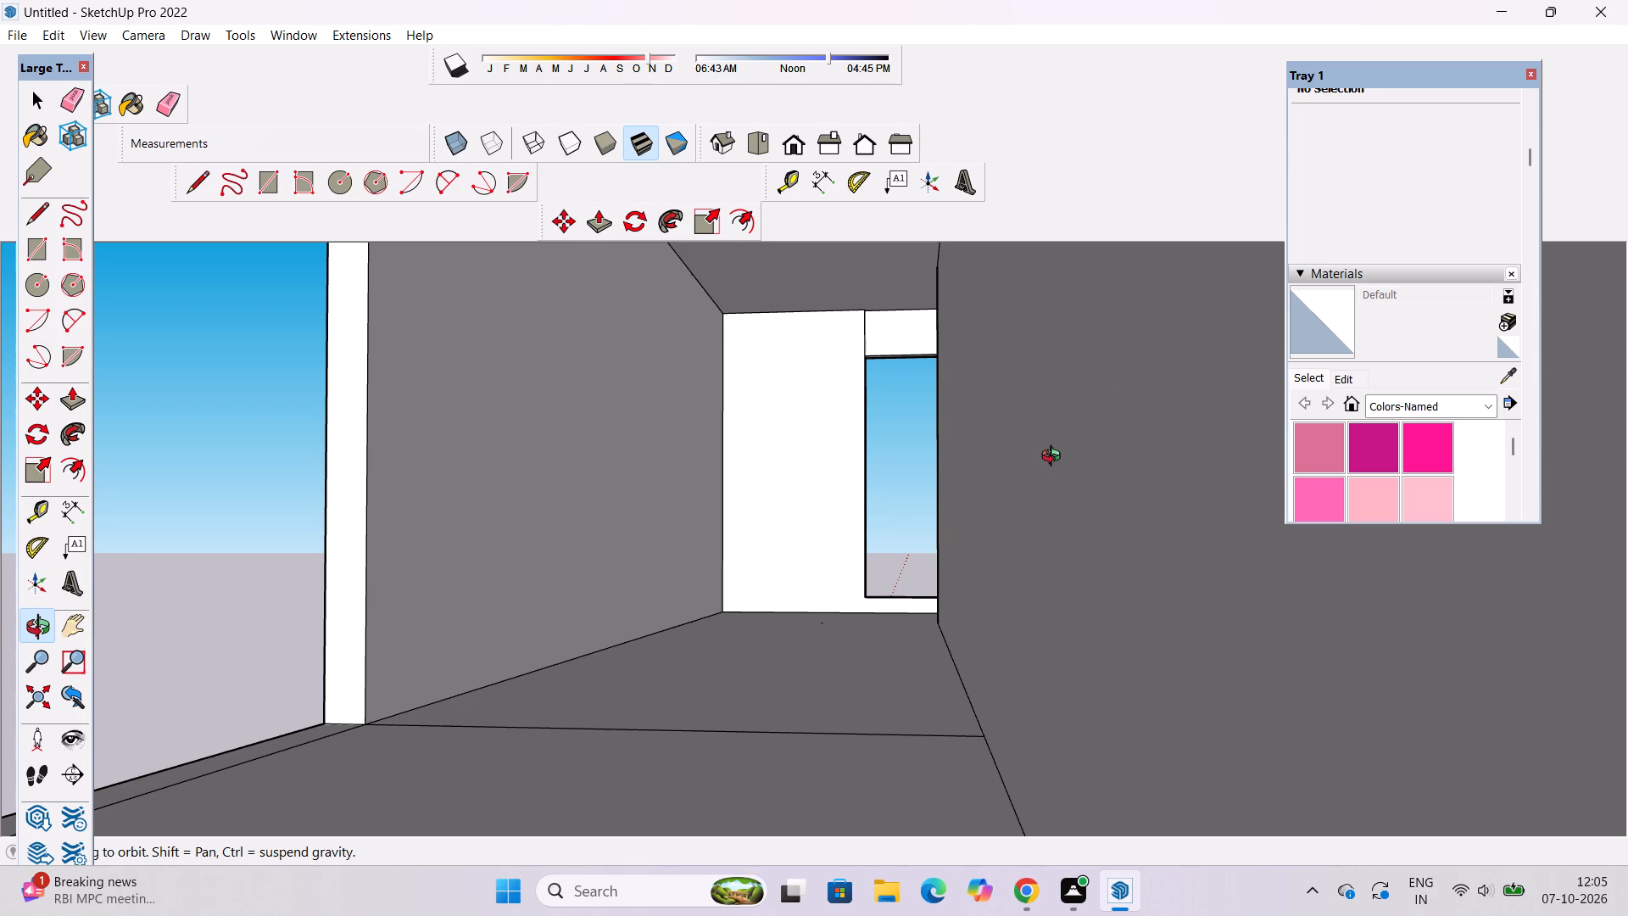
pyautogui.scroll(-6, 1029, 509)
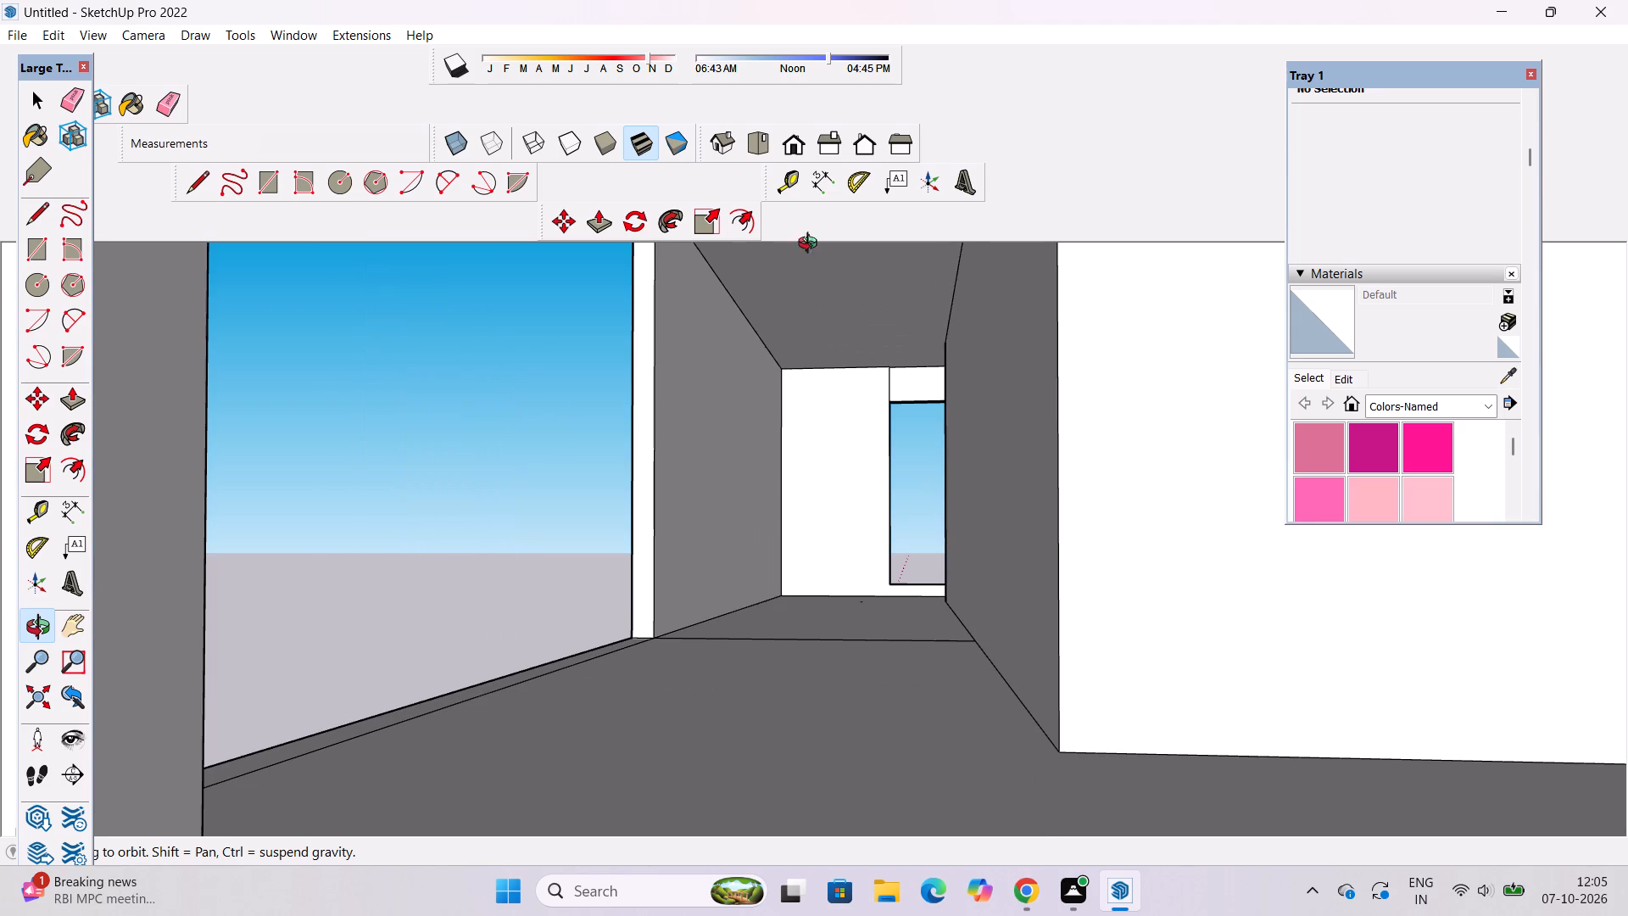
pyautogui.click(786, 147)
pyautogui.scroll(-10, 943, 564)
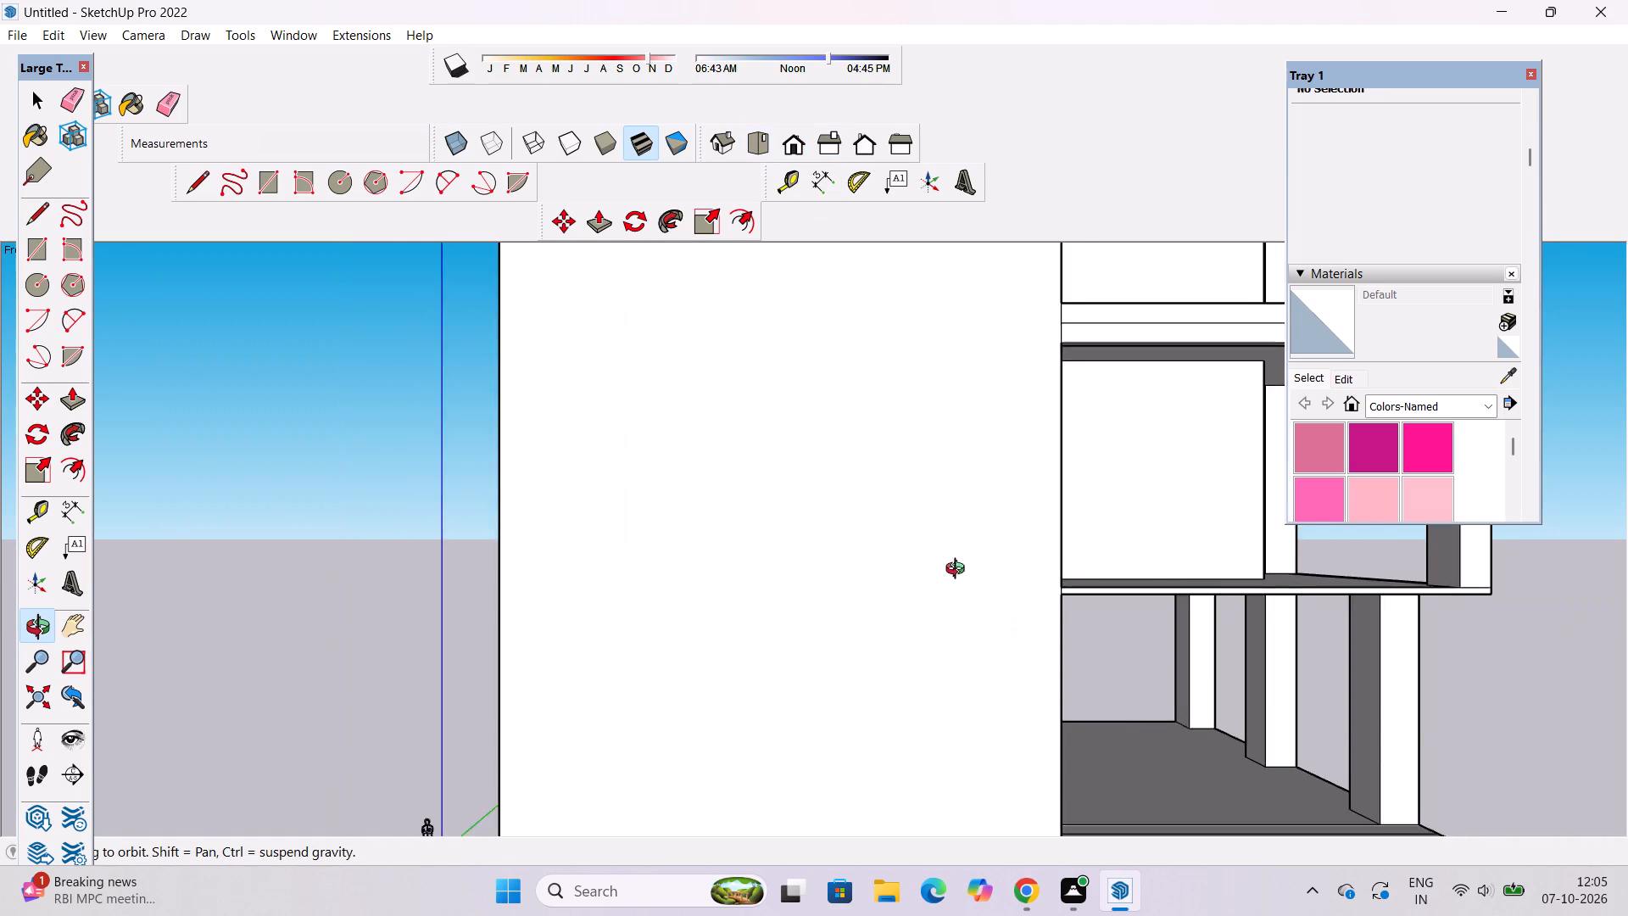
pyautogui.scroll(-6, 959, 571)
pyautogui.keyDown('shift'); pyautogui.moveTo(1104, 553); pyautogui.dragTo(1067, 643); pyautogui.keyUp('shift')
pyautogui.keyDown('shift'); pyautogui.moveTo(1045, 616); pyautogui.dragTo(1130, 742); pyautogui.keyUp('shift')
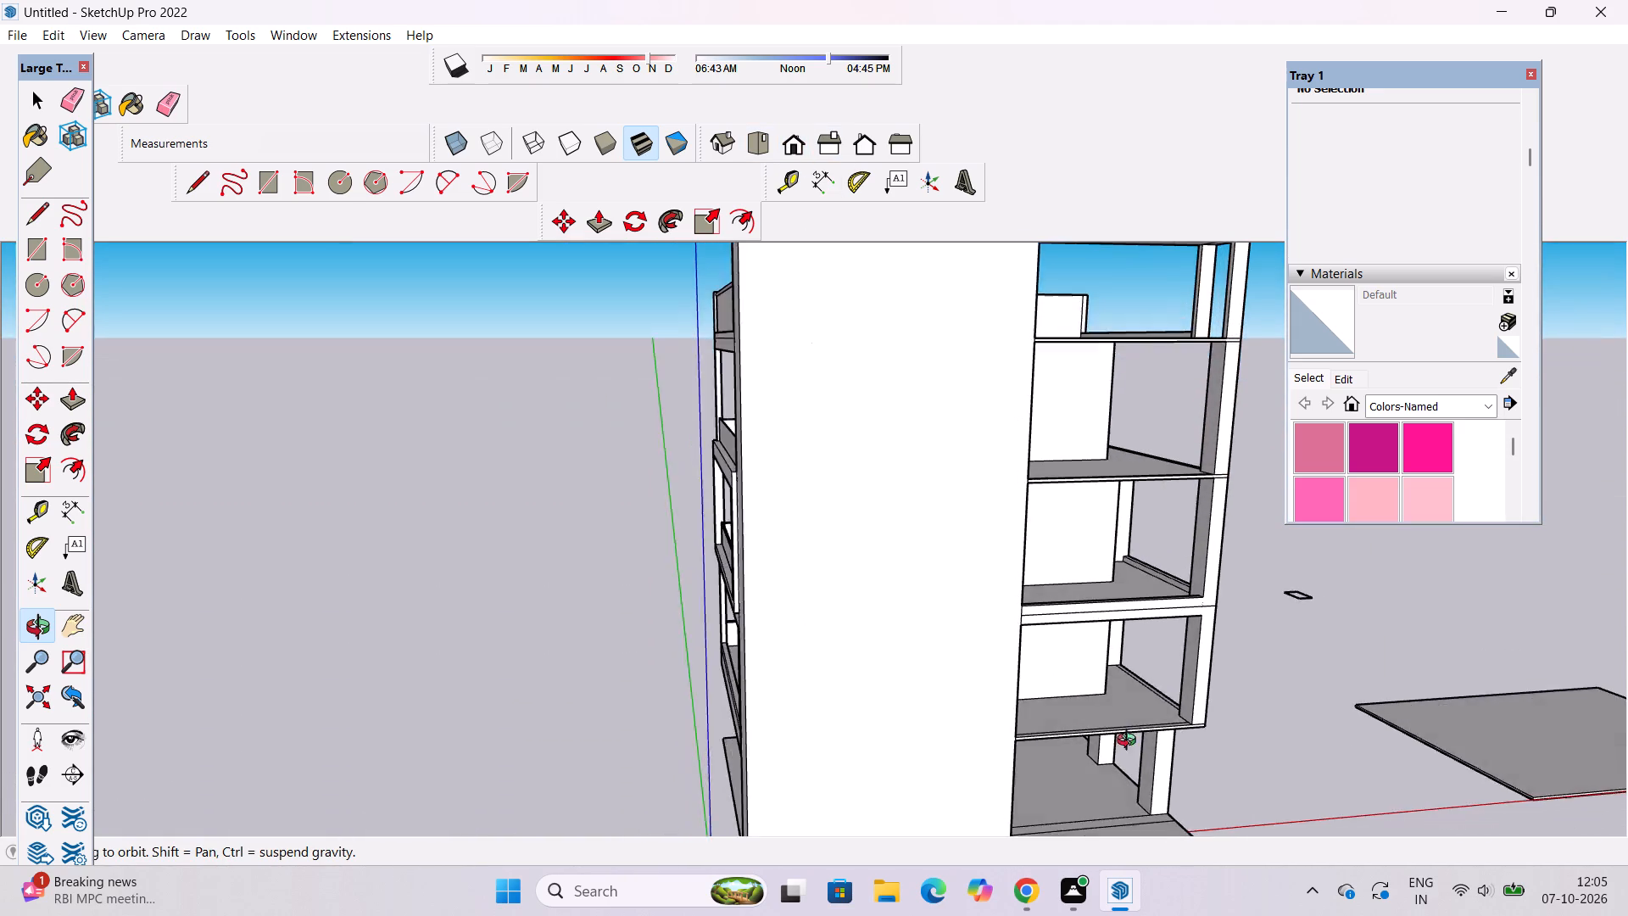
pyautogui.keyDown('shift'); pyautogui.moveTo(1130, 742); pyautogui.dragTo(1204, 745); pyautogui.keyUp('shift')
pyautogui.keyDown('shift'); pyautogui.moveTo(1102, 679); pyautogui.dragTo(1040, 679); pyautogui.keyUp('shift')
pyautogui.moveTo(1080, 688); pyautogui.dragTo(965, 682)
pyautogui.scroll(-4, 964, 674)
pyautogui.keyDown('shift'); pyautogui.moveTo(1012, 662); pyautogui.dragTo(1008, 700); pyautogui.keyUp('shift')
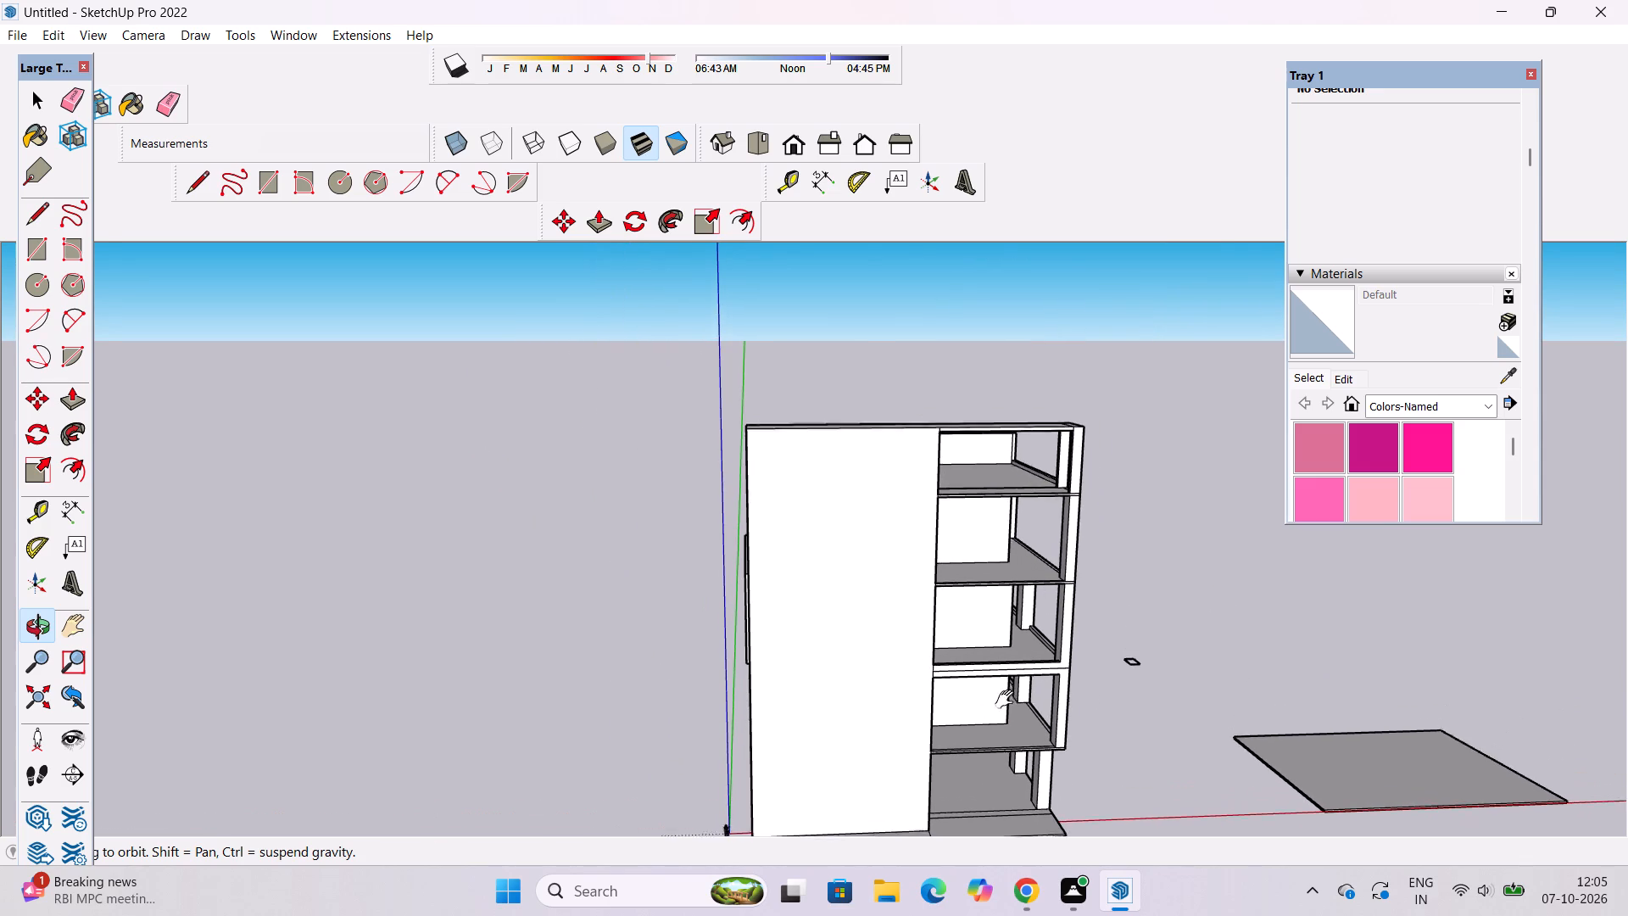
pyautogui.keyDown('shift'); pyautogui.moveTo(1008, 700); pyautogui.dragTo(1008, 701); pyautogui.keyUp('shift')
pyautogui.keyDown('shift'); pyautogui.moveTo(1018, 721); pyautogui.dragTo(962, 670); pyautogui.keyUp('shift')
pyautogui.moveTo(979, 705); pyautogui.dragTo(895, 621)
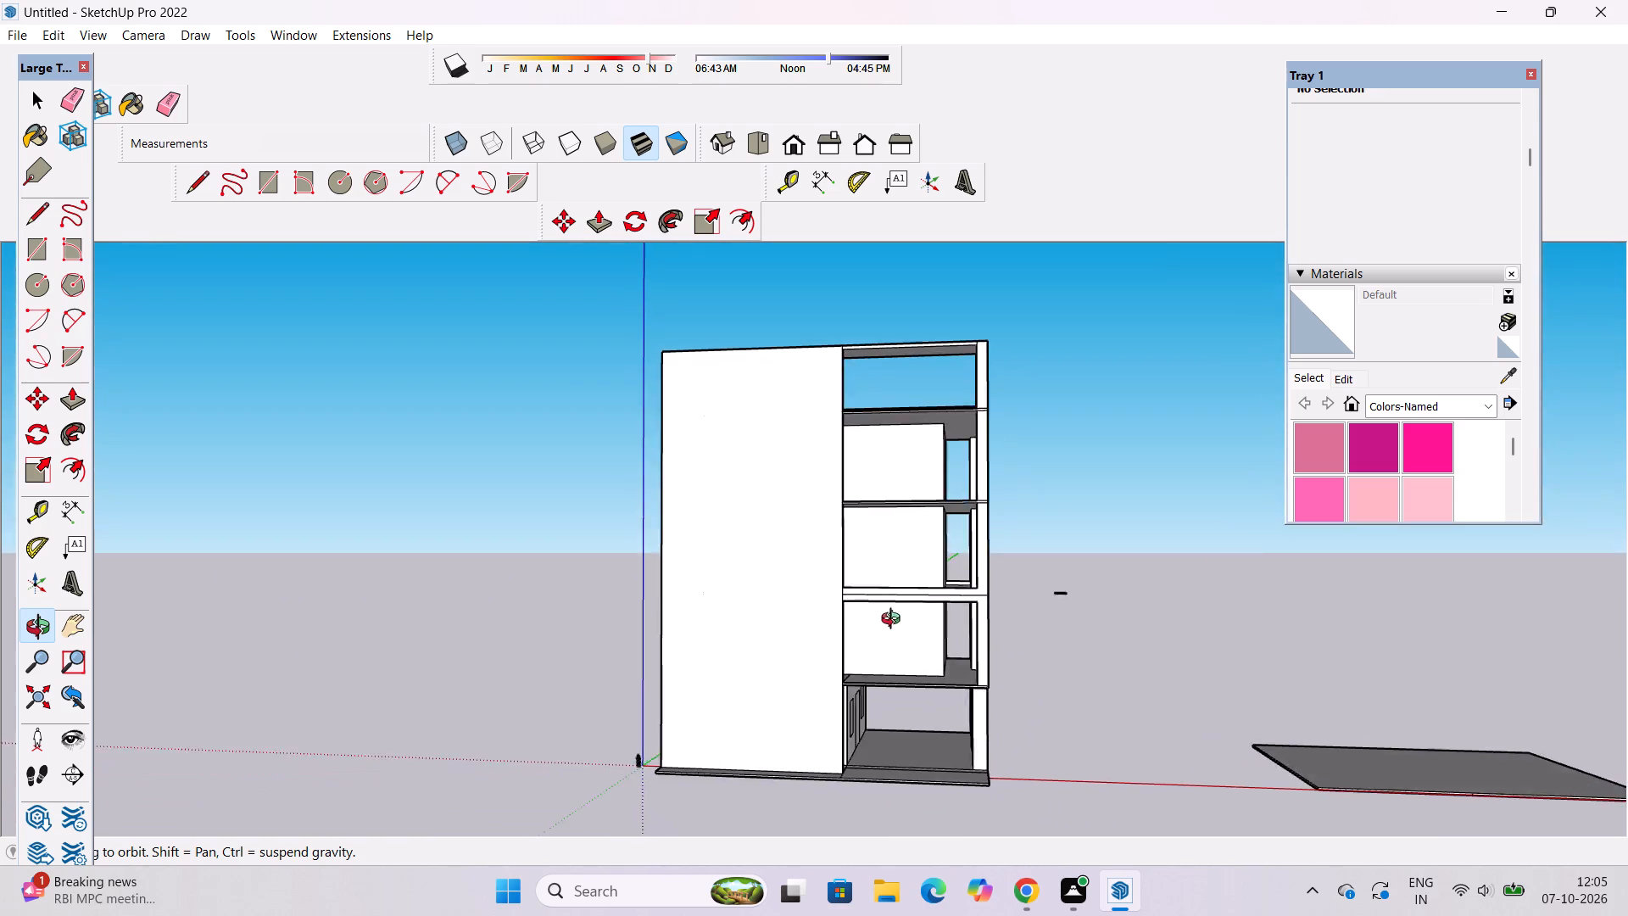
pyautogui.moveTo(895, 621); pyautogui.dragTo(778, 605)
pyautogui.scroll(-2, 869, 591)
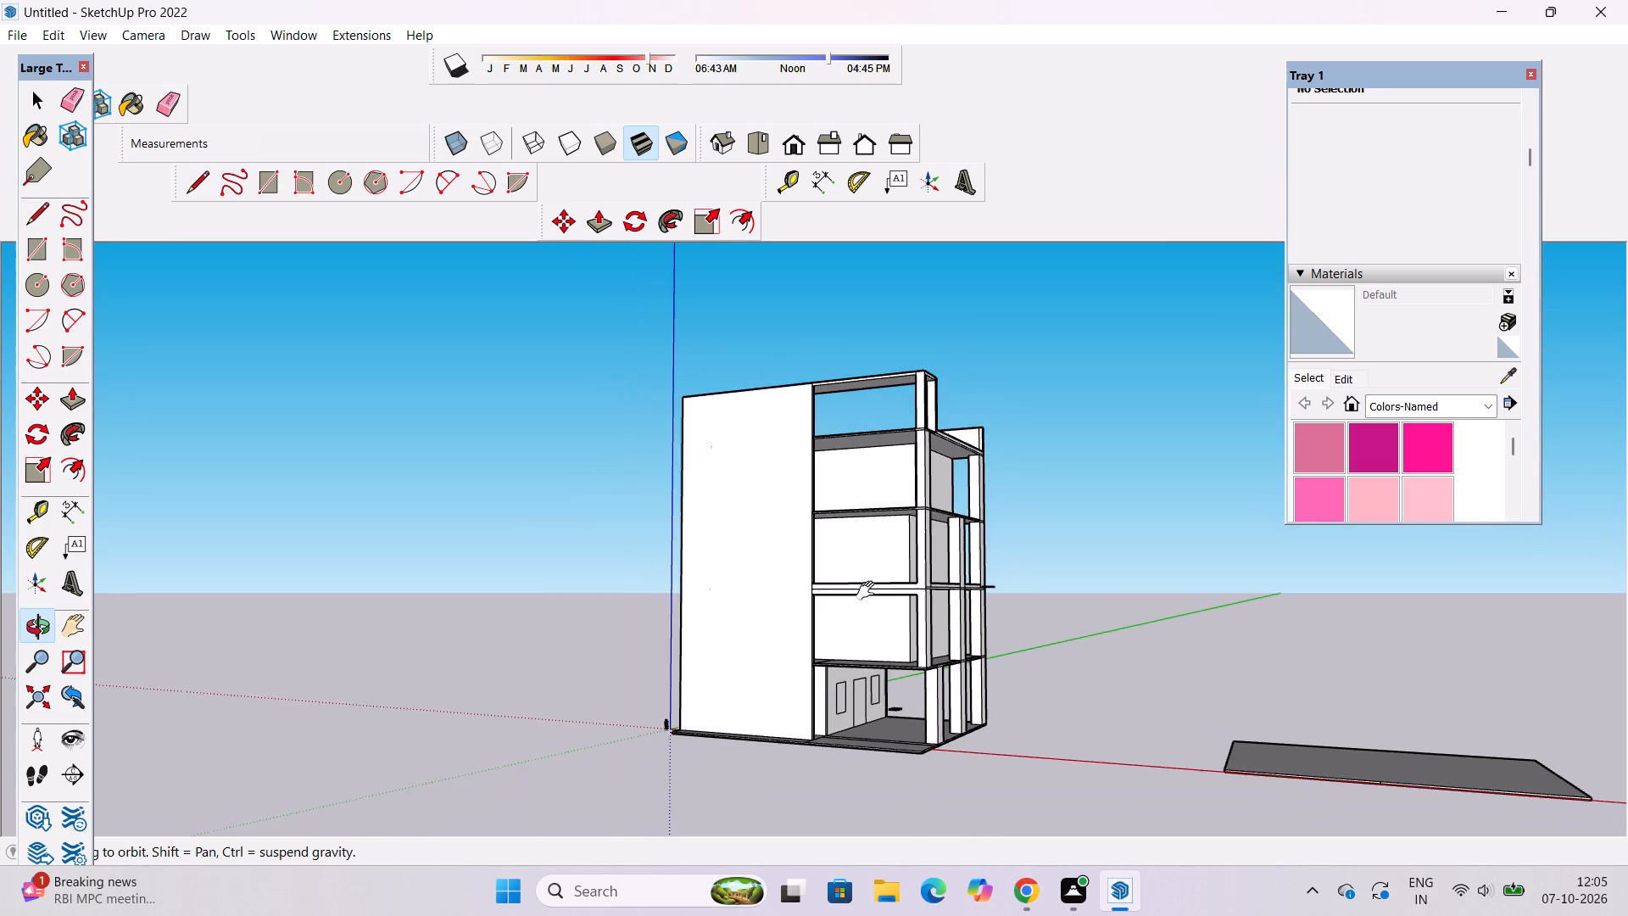
pyautogui.keyDown('shift'); pyautogui.moveTo(849, 592); pyautogui.dragTo(962, 604); pyautogui.keyUp('shift')
pyautogui.scroll(-4, 951, 580)
pyautogui.keyDown('shift'); pyautogui.moveTo(939, 572); pyautogui.dragTo(956, 679); pyautogui.keyUp('shift')
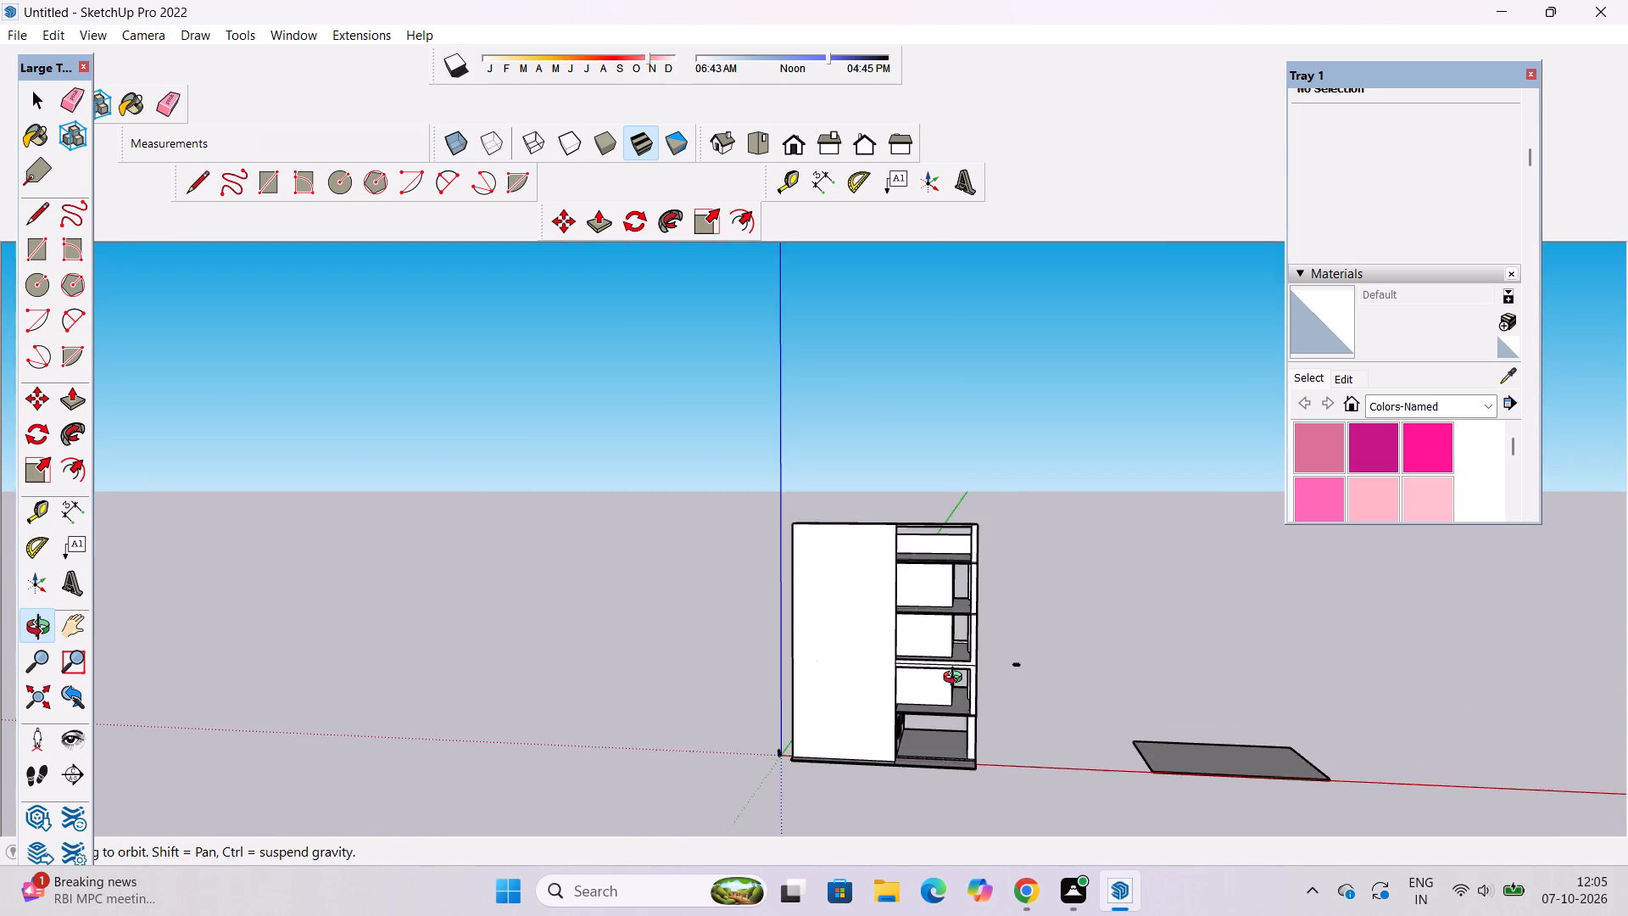
pyautogui.keyDown('shift'); pyautogui.moveTo(956, 679); pyautogui.dragTo(956, 667); pyautogui.keyUp('shift')
# Examine the facade frames with their low panels and the adjoining blank side wall from several angles.
pyautogui.scroll(3, 955, 677)
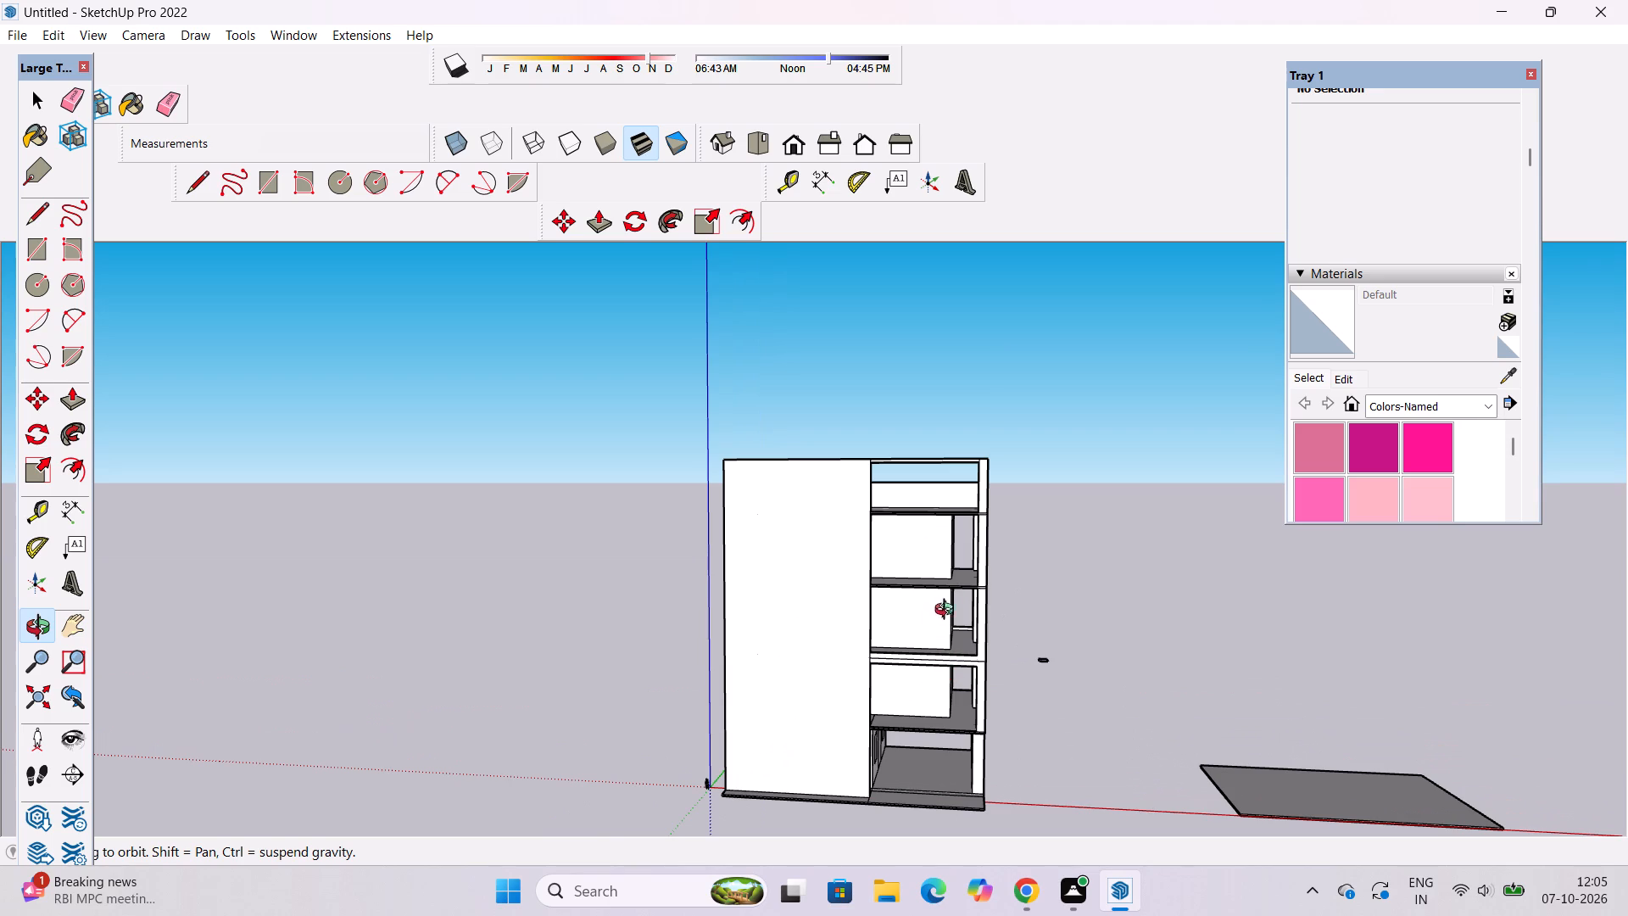
pyautogui.keyDown('shift'); pyautogui.moveTo(955, 594); pyautogui.dragTo(955, 666); pyautogui.keyUp('shift')
pyautogui.moveTo(926, 697); pyautogui.dragTo(1221, 760)
pyautogui.scroll(4, 986, 697)
pyautogui.keyDown('shift'); pyautogui.moveTo(943, 726); pyautogui.dragTo(949, 660); pyautogui.keyUp('shift')
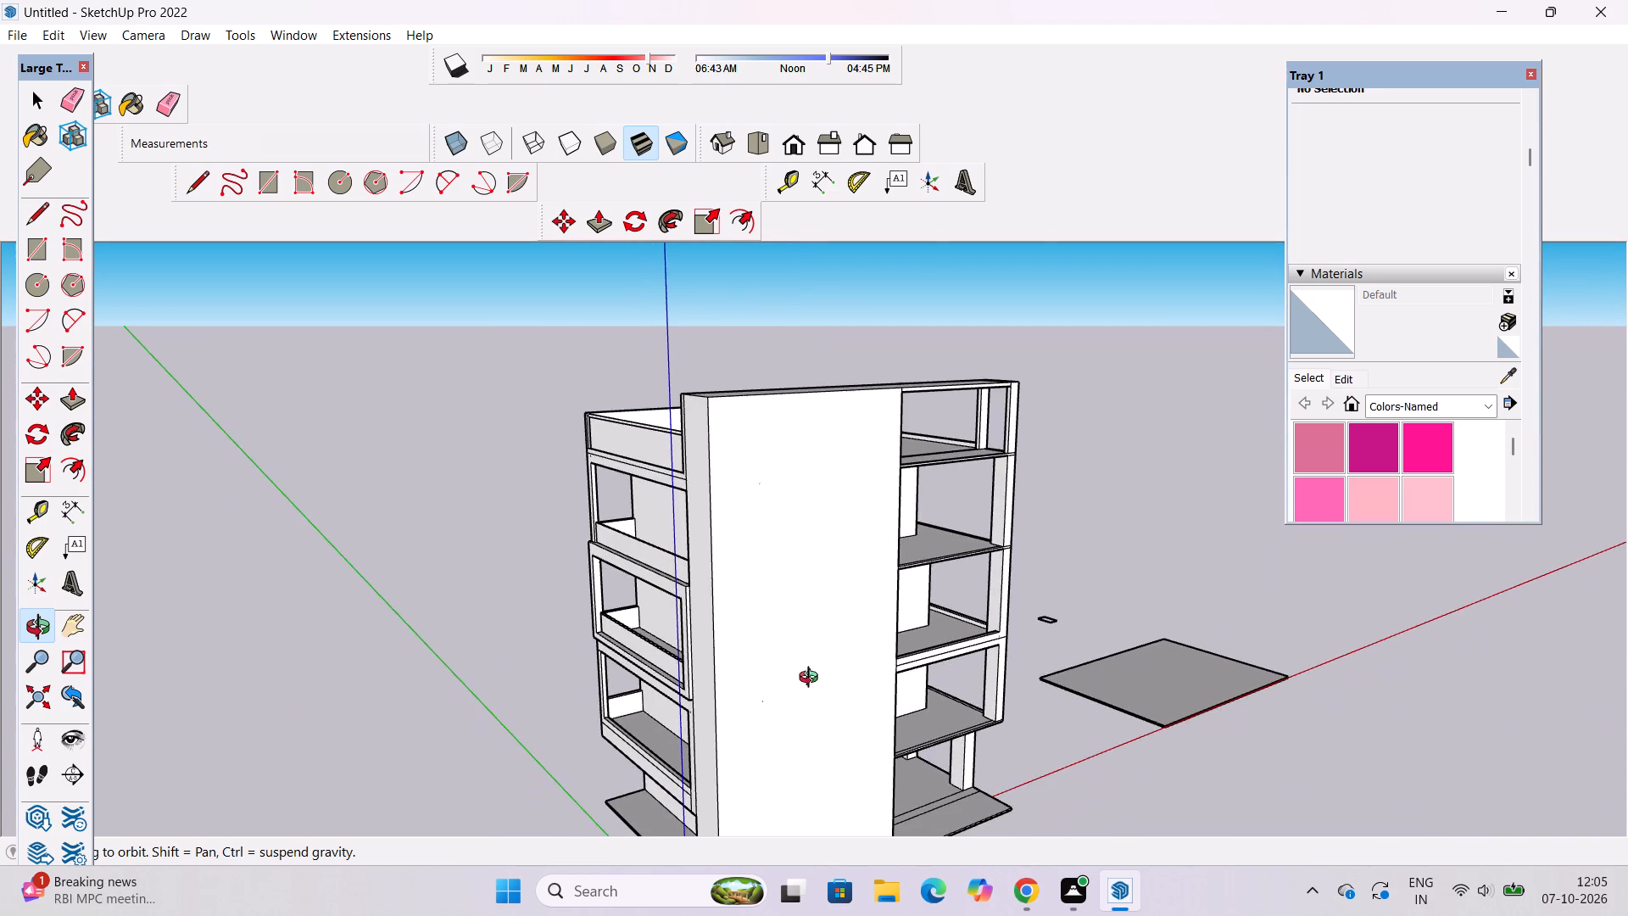
pyautogui.scroll(5, 787, 679)
pyautogui.moveTo(693, 691); pyautogui.dragTo(1090, 664)
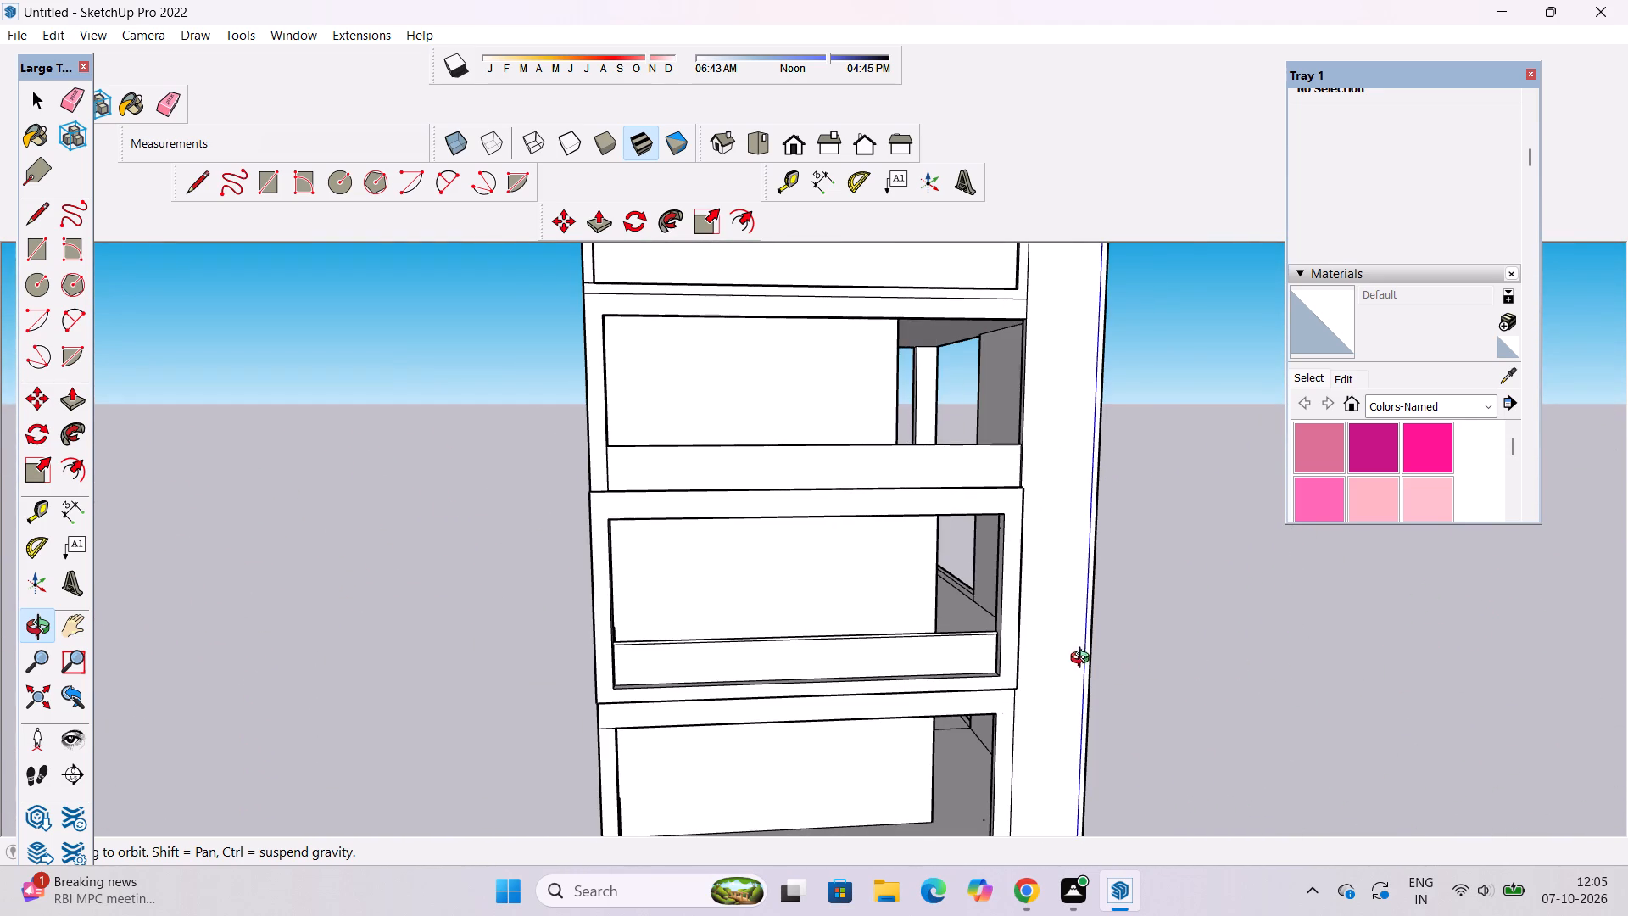
pyautogui.scroll(-6, 978, 682)
pyautogui.moveTo(1096, 695); pyautogui.dragTo(583, 719)
pyautogui.scroll(3, 767, 670)
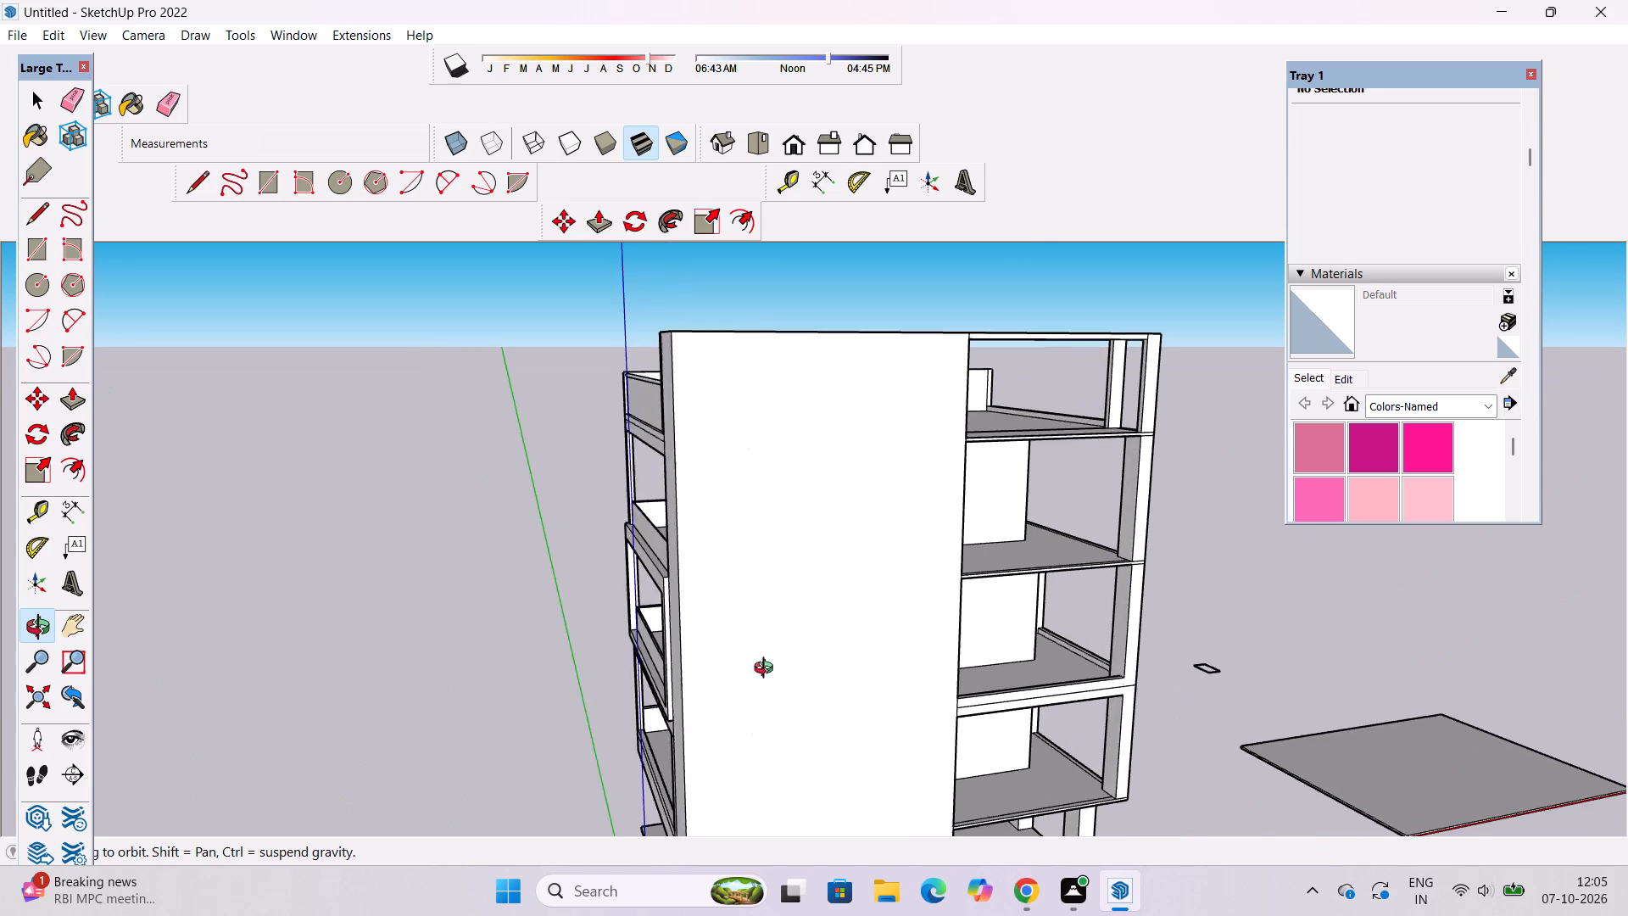
pyautogui.moveTo(798, 699); pyautogui.dragTo(748, 550)
pyautogui.keyDown('shift'); pyautogui.moveTo(923, 697); pyautogui.dragTo(805, 623); pyautogui.keyUp('shift')
pyautogui.scroll(-2, 774, 614)
pyautogui.keyDown('shift'); pyautogui.moveTo(774, 614); pyautogui.dragTo(774, 634); pyautogui.keyUp('shift')
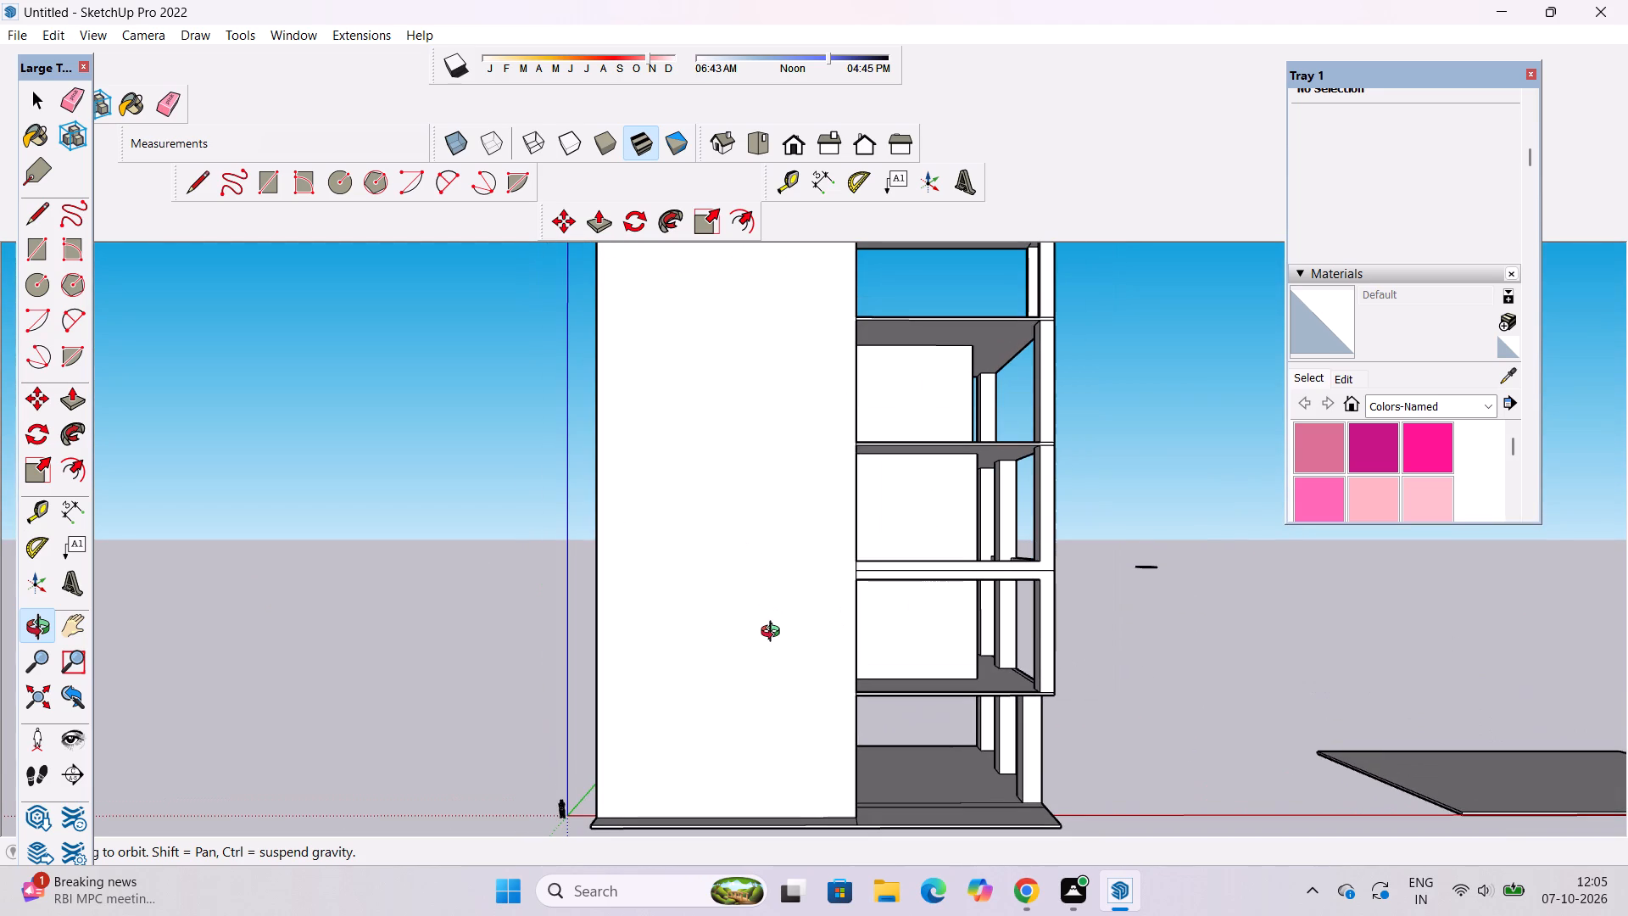
pyautogui.scroll(-3, 732, 539)
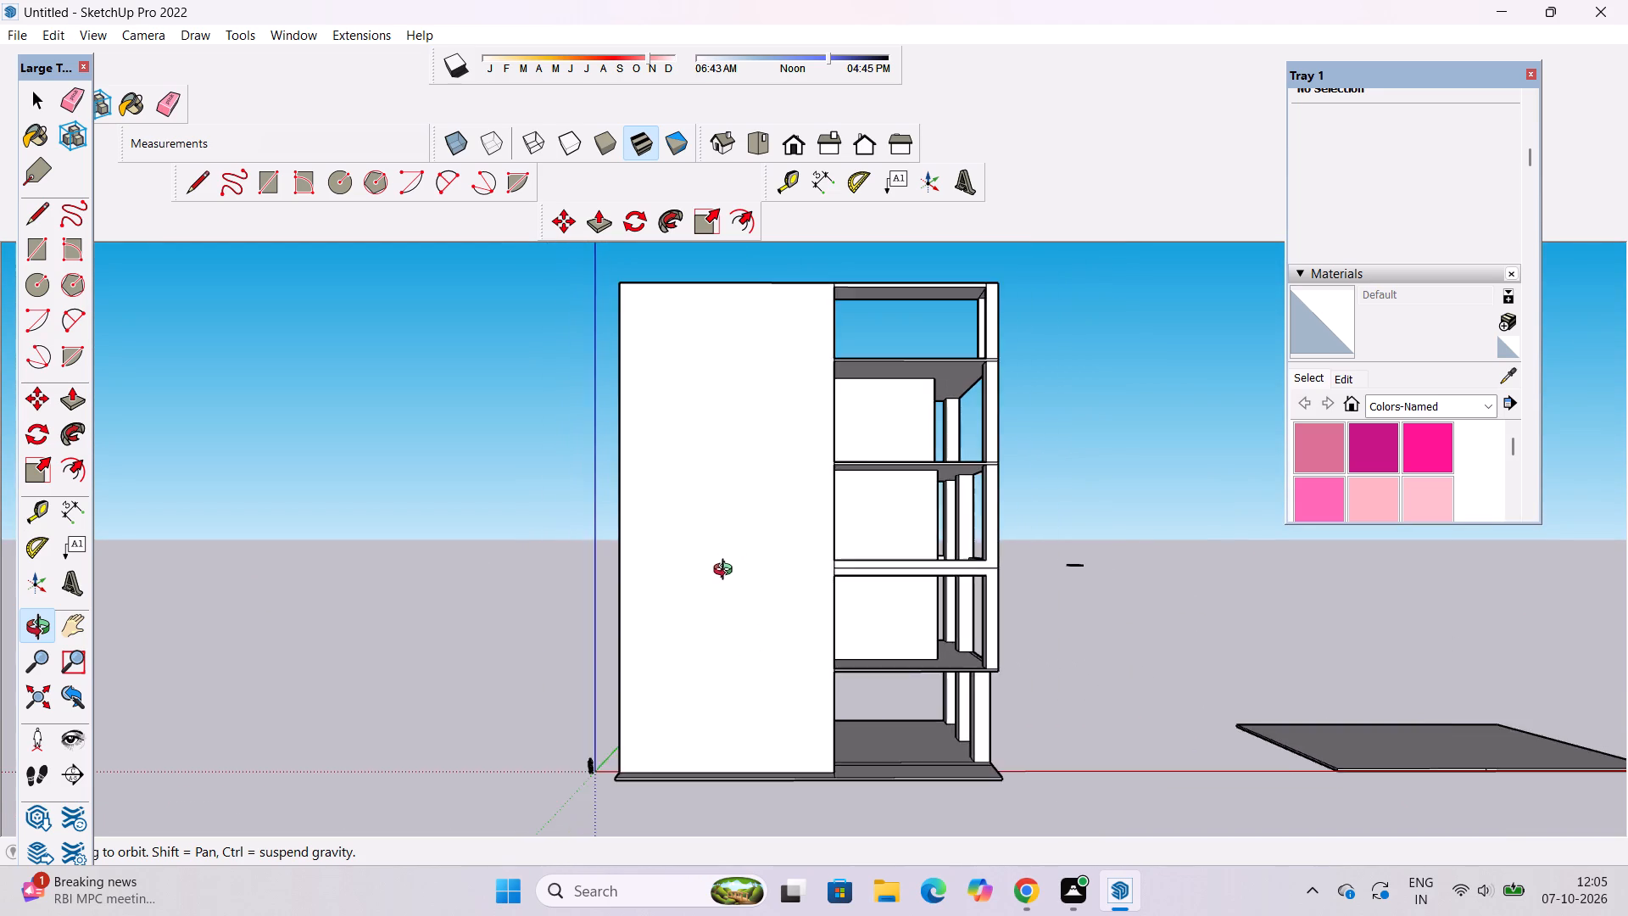
pyautogui.keyDown('shift'); pyautogui.moveTo(749, 589); pyautogui.dragTo(679, 607); pyautogui.keyUp('shift')
pyautogui.moveTo(677, 611); pyautogui.dragTo(684, 624)
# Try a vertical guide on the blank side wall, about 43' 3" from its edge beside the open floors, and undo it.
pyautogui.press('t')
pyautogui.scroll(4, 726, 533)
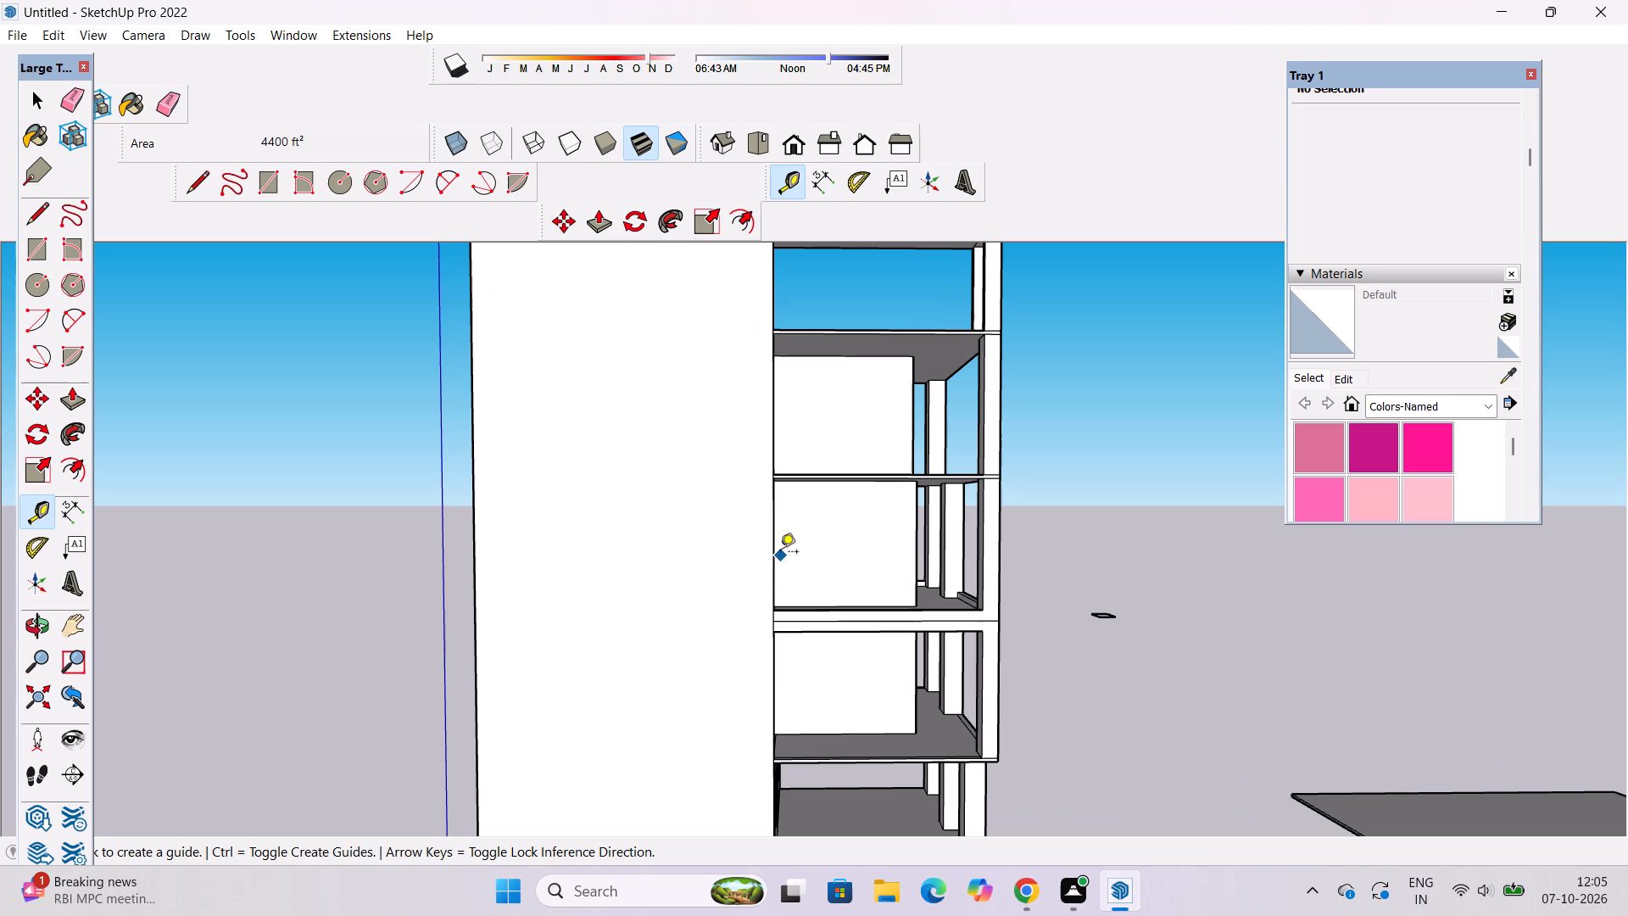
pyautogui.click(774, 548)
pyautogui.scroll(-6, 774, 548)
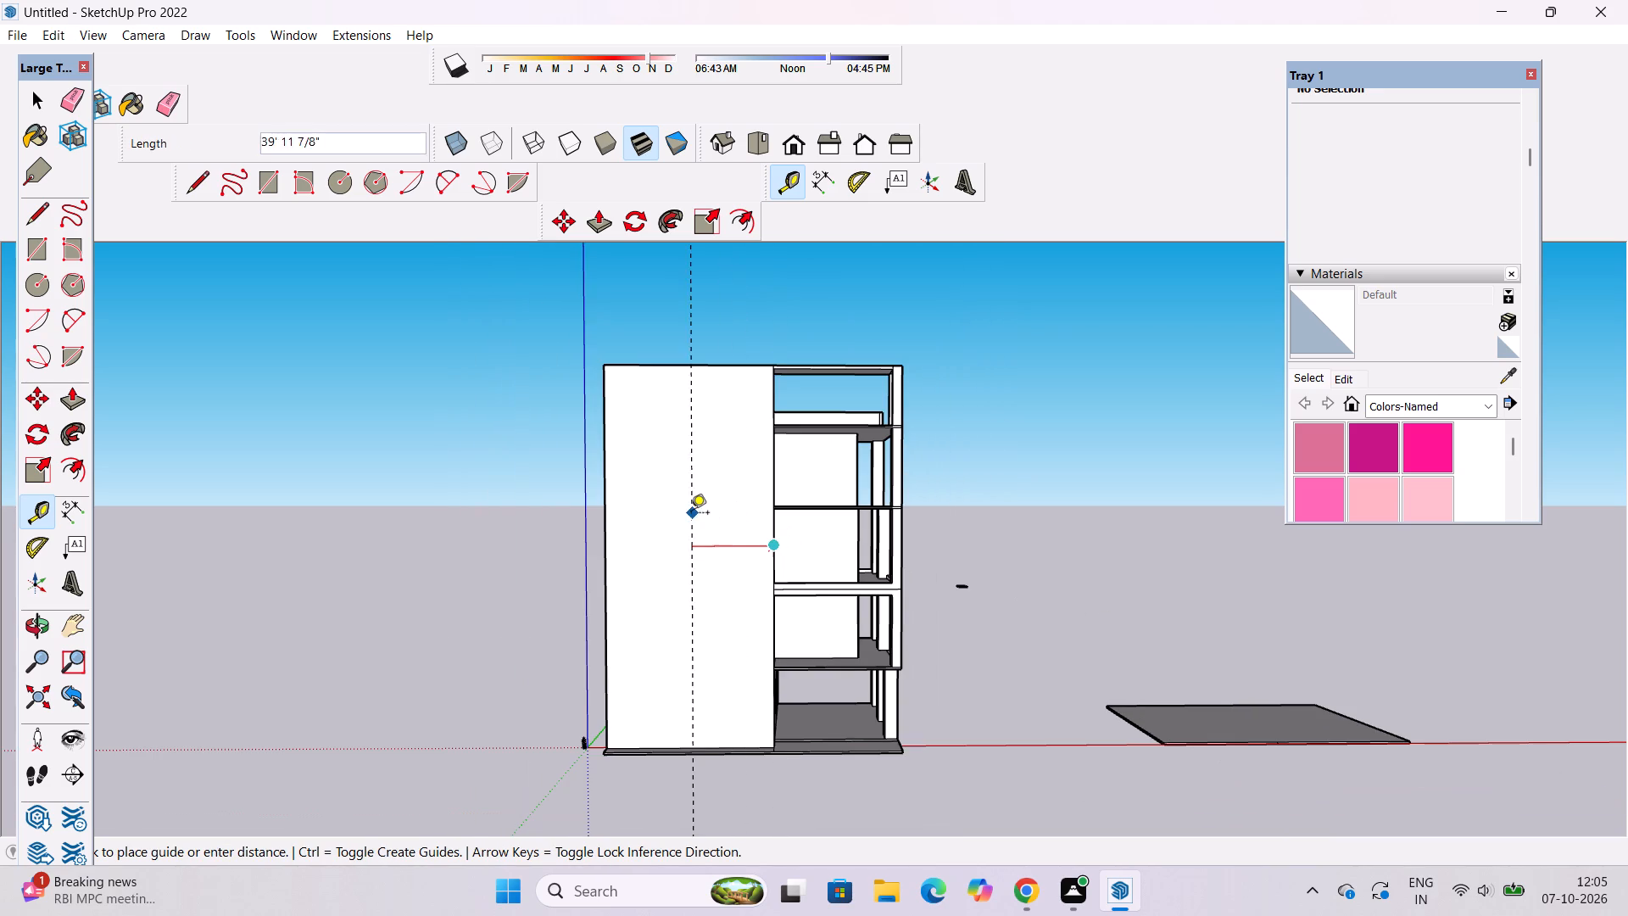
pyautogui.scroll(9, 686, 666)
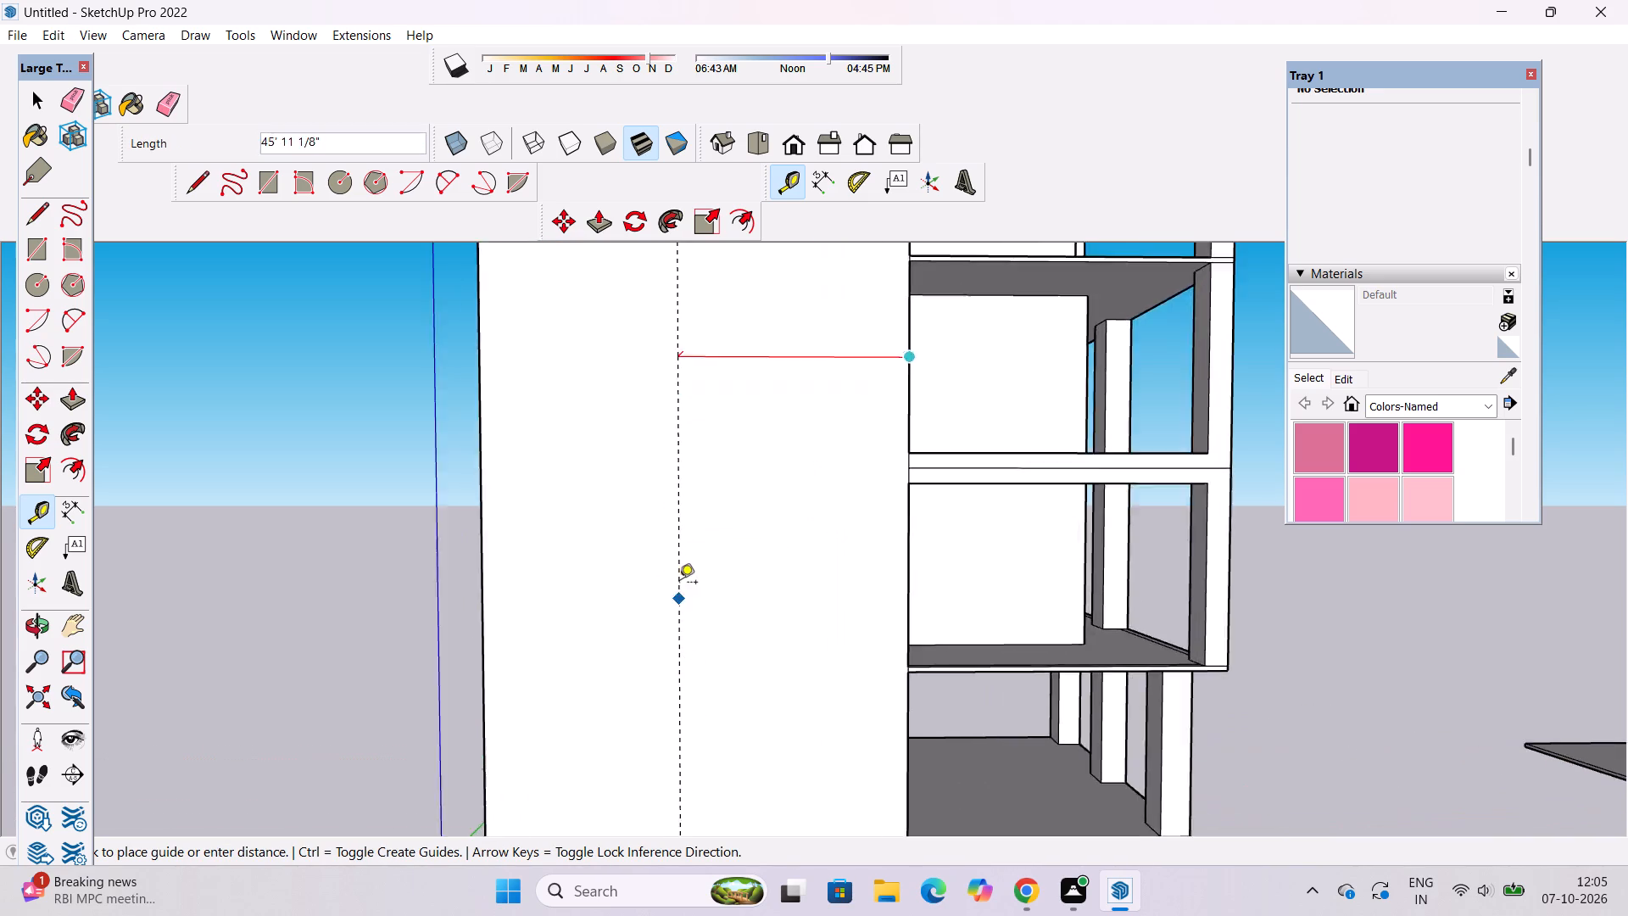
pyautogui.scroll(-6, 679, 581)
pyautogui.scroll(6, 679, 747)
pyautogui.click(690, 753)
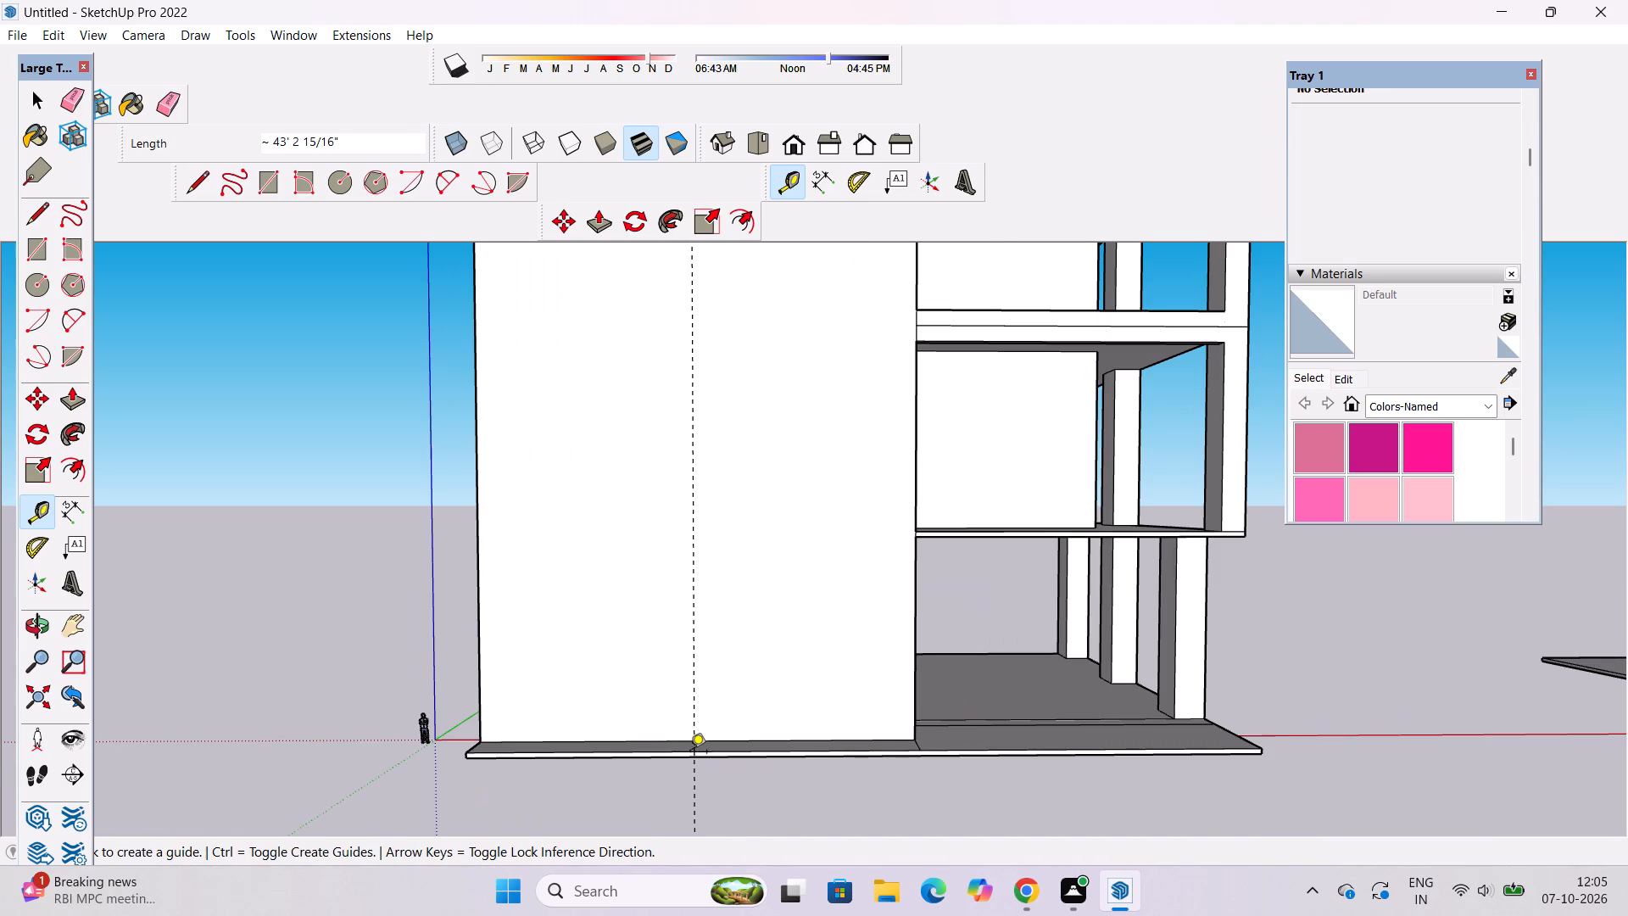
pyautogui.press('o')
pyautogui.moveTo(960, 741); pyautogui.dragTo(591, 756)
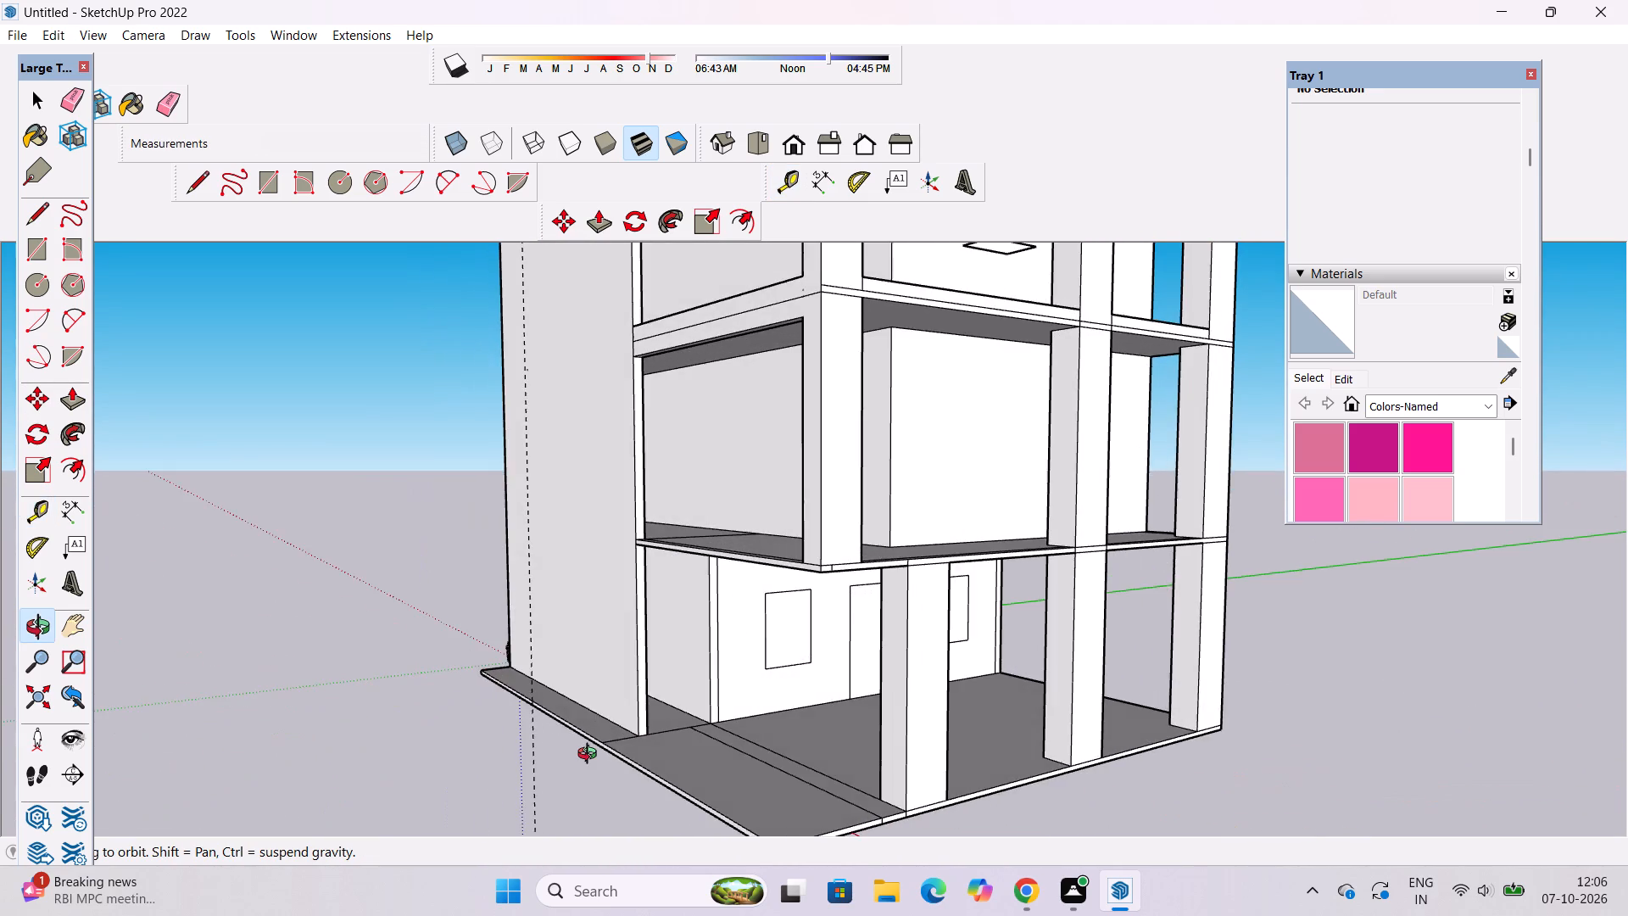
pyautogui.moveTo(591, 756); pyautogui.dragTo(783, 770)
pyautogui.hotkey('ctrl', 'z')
# Place a vertical guide on the blank side wall, 42' 6" from its edge beside the open floors, at its top edge's midpoint.
pyautogui.moveTo(629, 746); pyautogui.dragTo(832, 746)
pyautogui.keyDown('shift'); pyautogui.moveTo(833, 660); pyautogui.dragTo(724, 822); pyautogui.keyUp('shift')
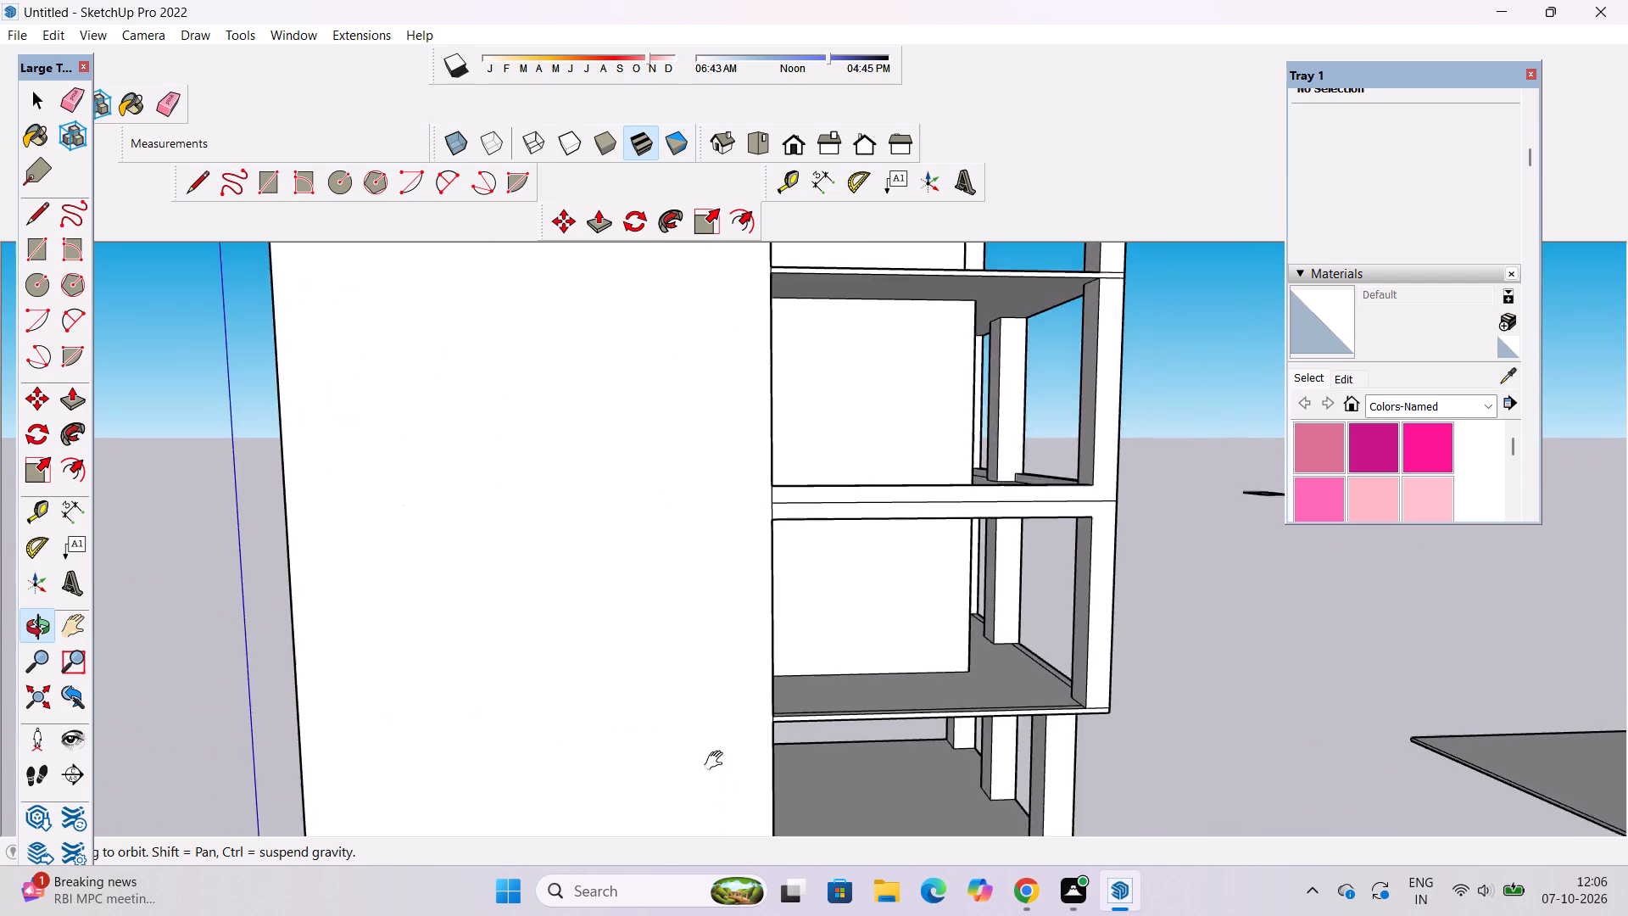
pyautogui.keyDown('shift'); pyautogui.scroll(-6, 715, 737); pyautogui.keyUp('shift')
pyautogui.keyDown('shift'); pyautogui.moveTo(712, 727); pyautogui.dragTo(827, 721); pyautogui.keyUp('shift')
pyautogui.scroll(-5, 812, 683)
pyautogui.keyDown('shift'); pyautogui.moveTo(847, 640); pyautogui.dragTo(746, 705); pyautogui.keyUp('shift')
pyautogui.keyDown('shift'); pyautogui.moveTo(743, 702); pyautogui.dragTo(716, 696); pyautogui.keyUp('shift')
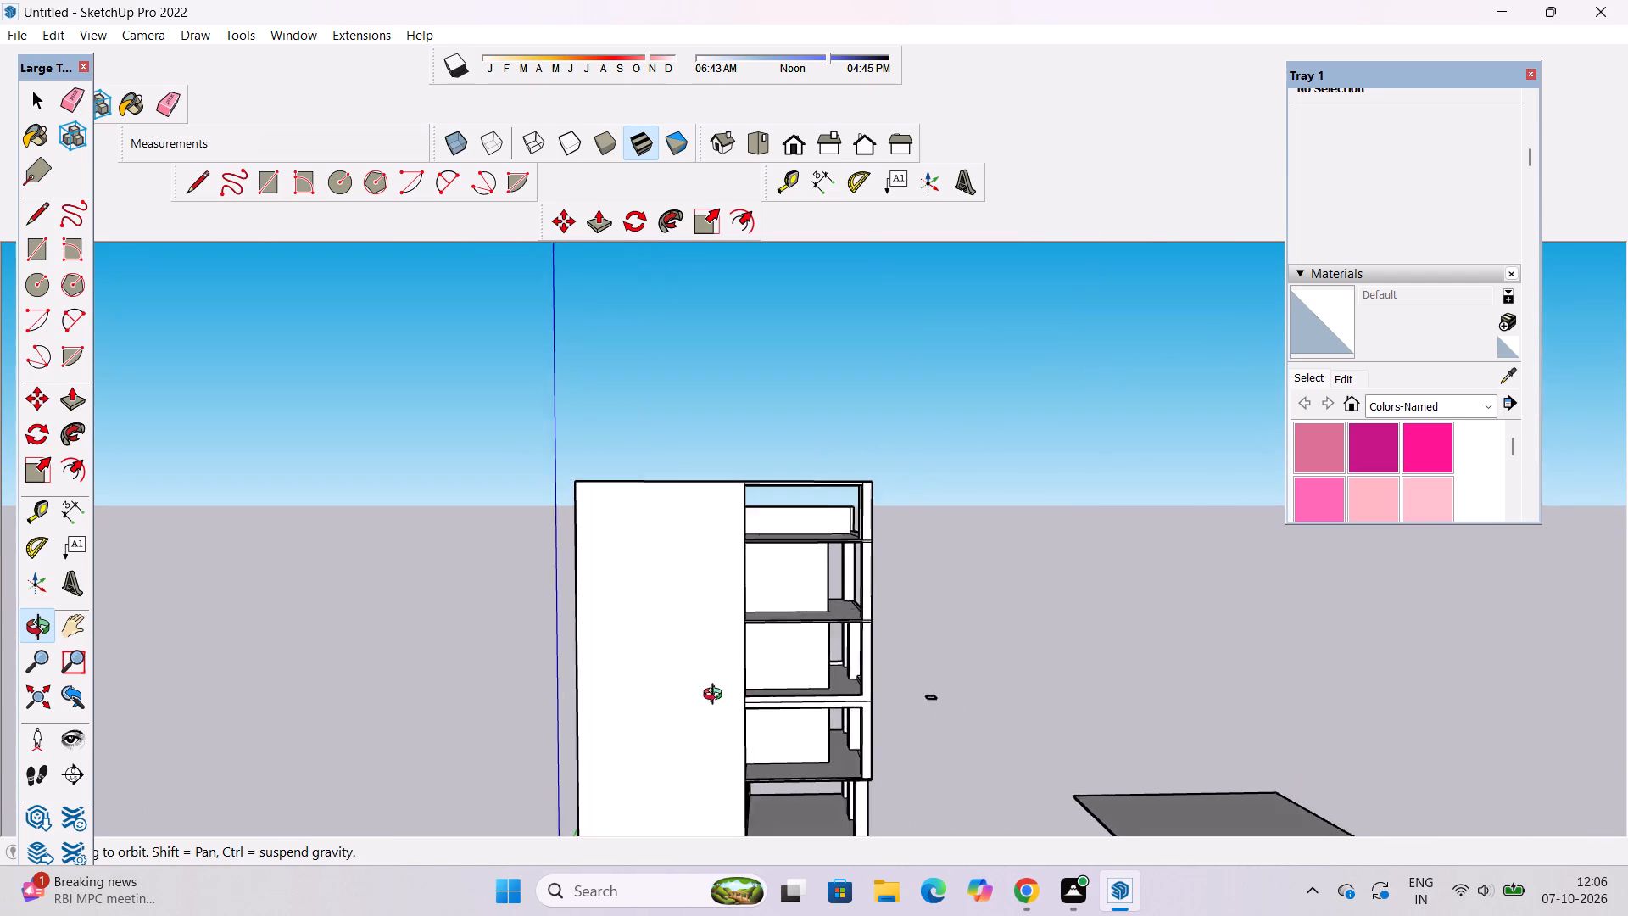
pyautogui.keyDown('shift'); pyautogui.moveTo(716, 696); pyautogui.dragTo(654, 693); pyautogui.keyUp('shift')
pyautogui.press('t')
pyautogui.scroll(9, 709, 683)
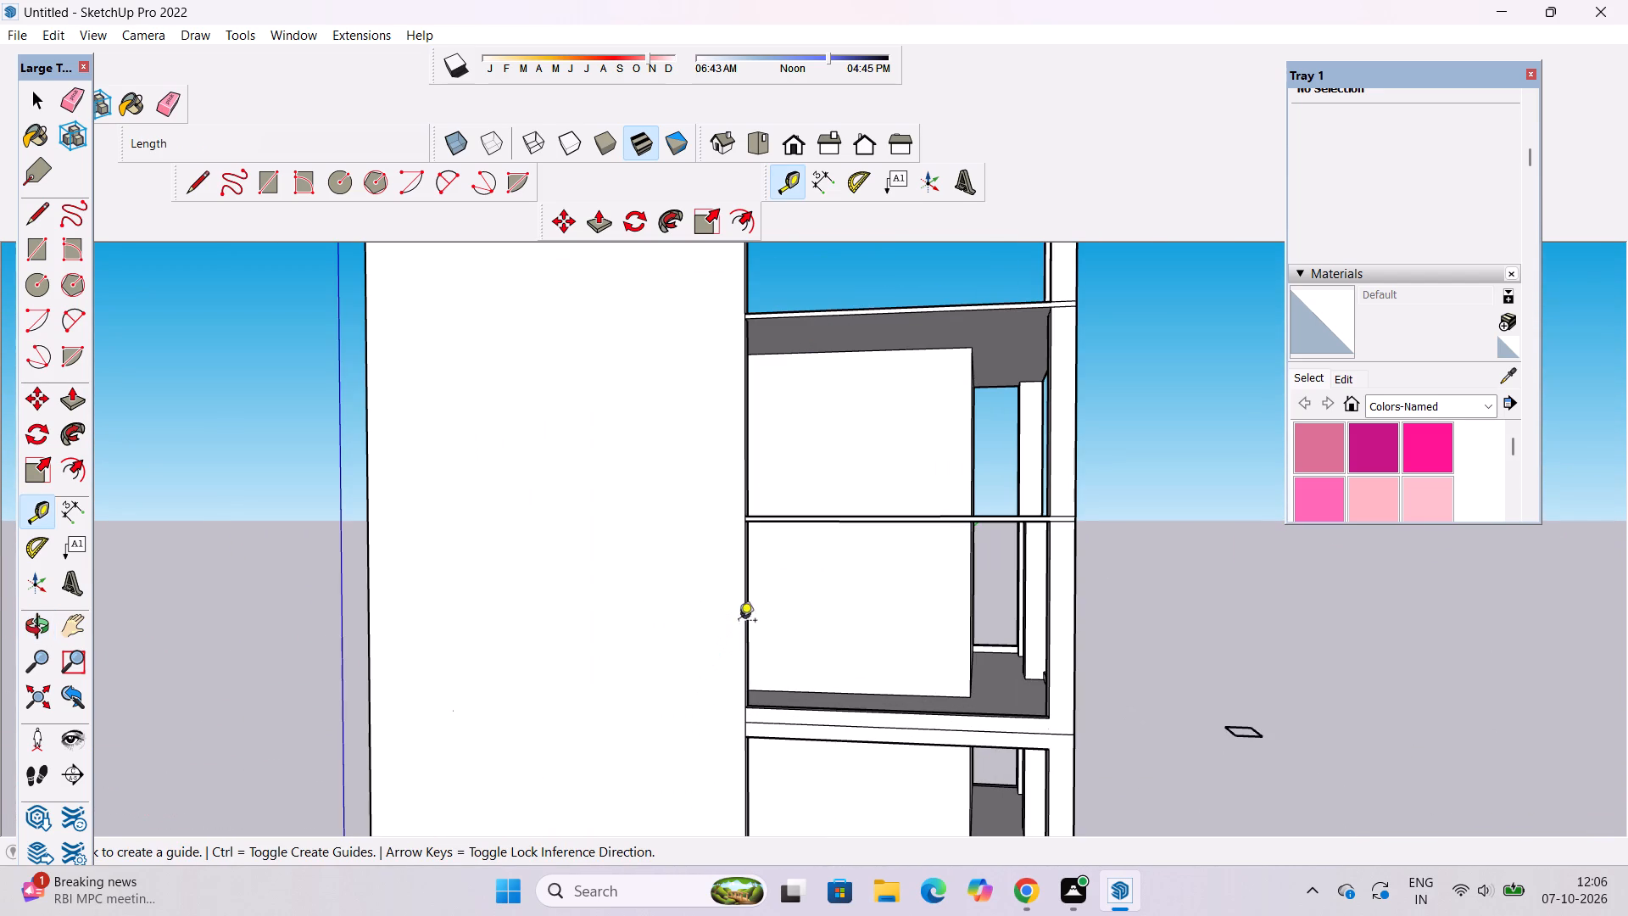
pyautogui.click(745, 613)
pyautogui.scroll(-4, 678, 610)
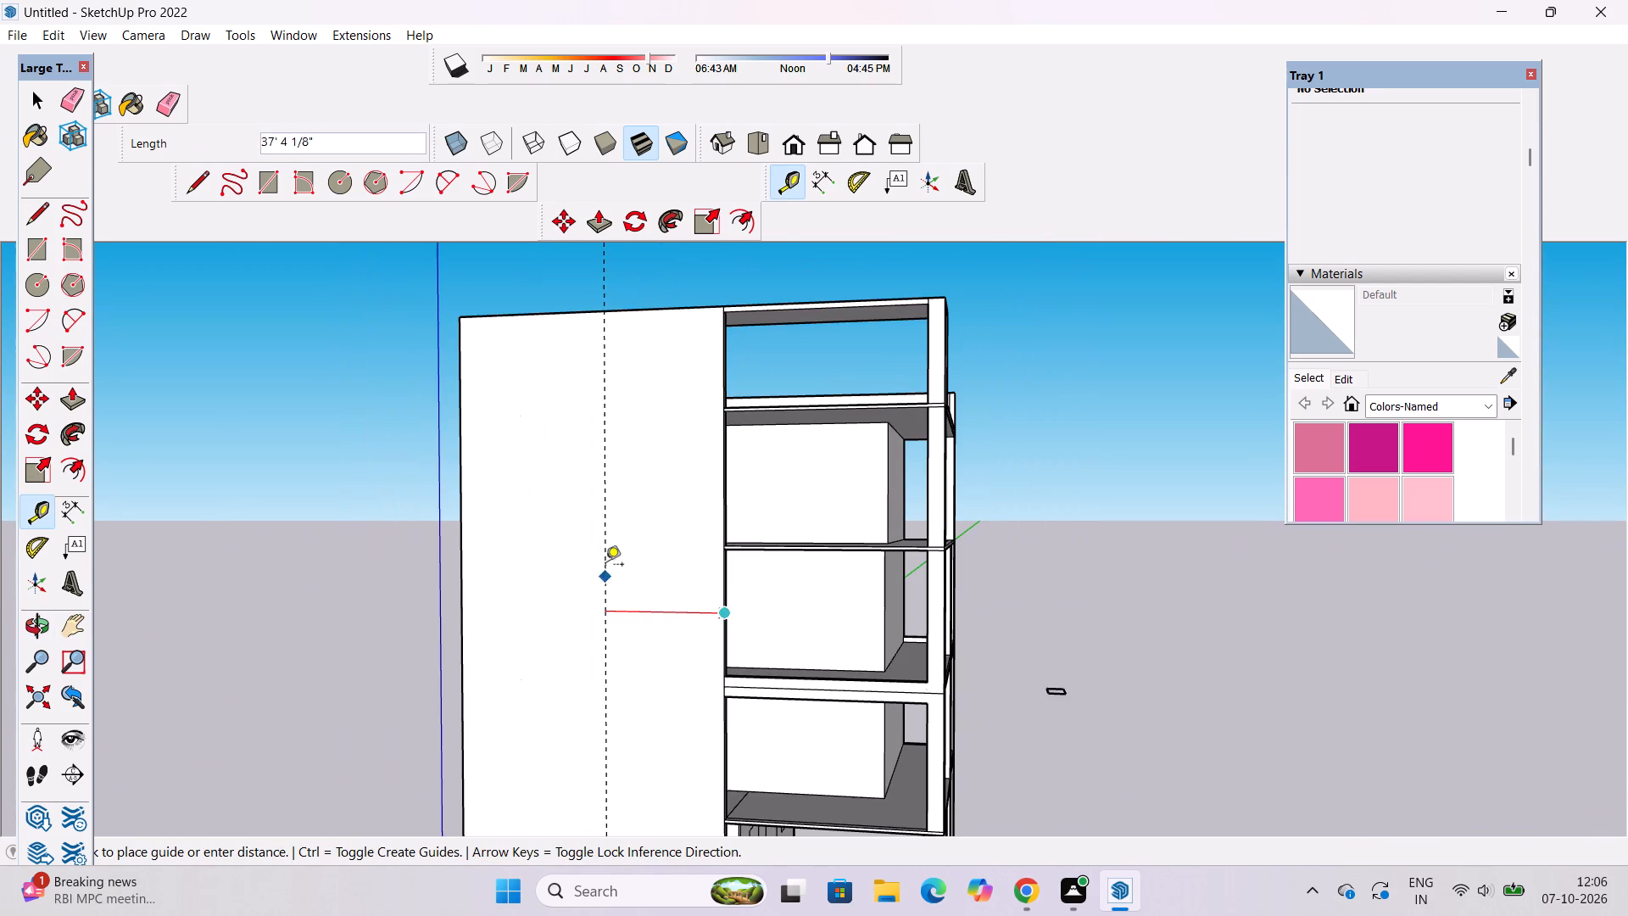
pyautogui.click(587, 312)
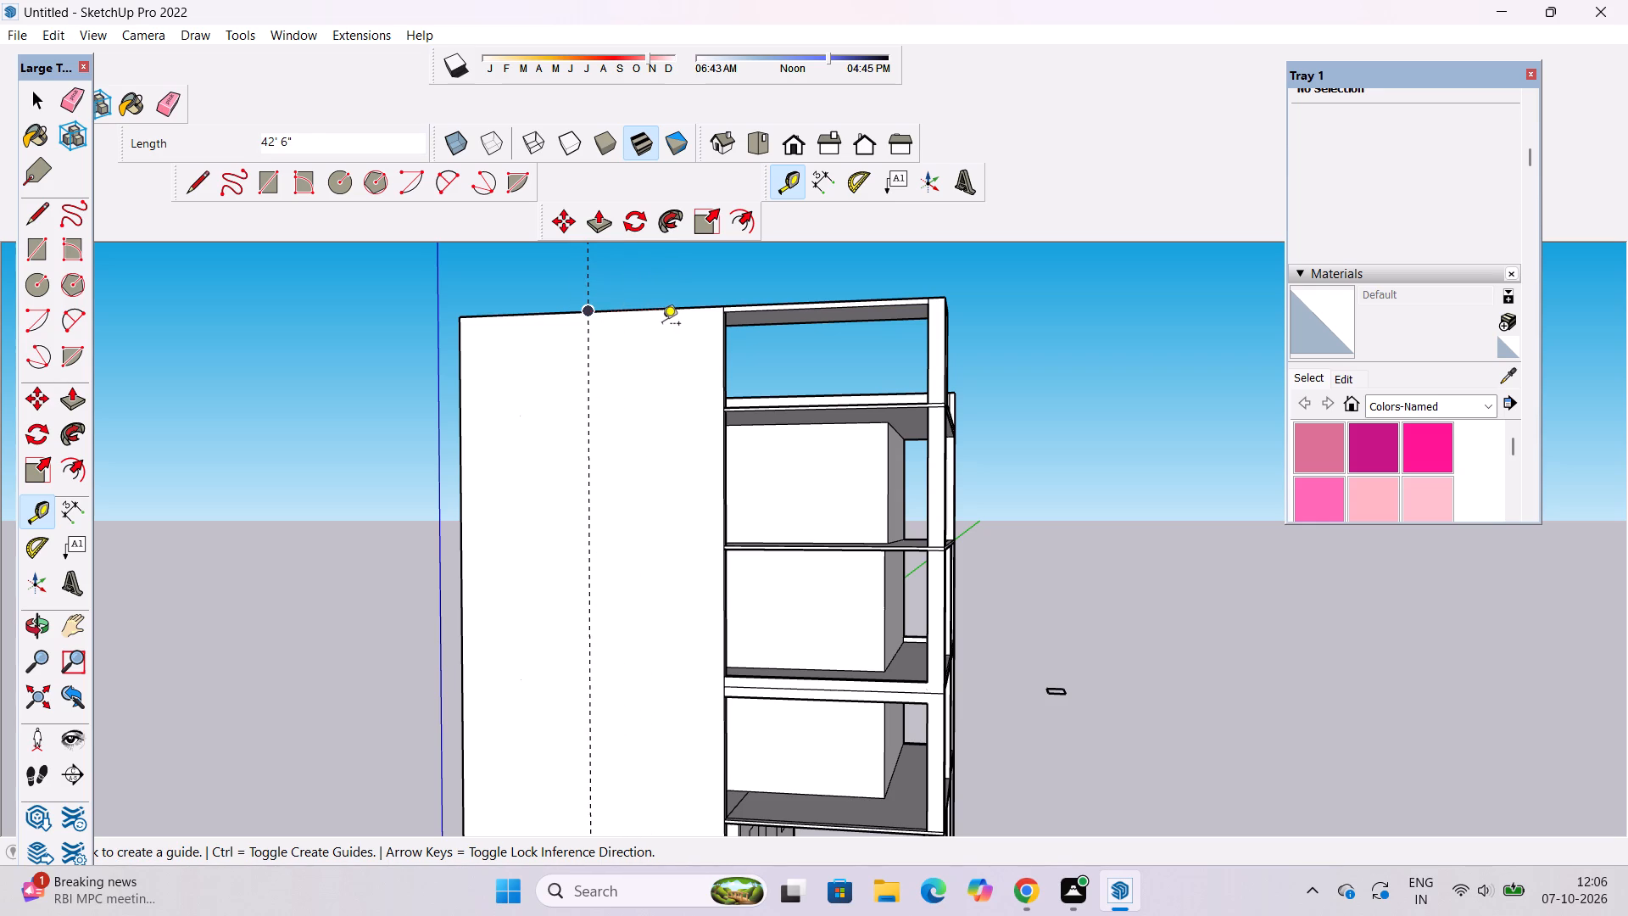
# Examine the blank side wall with its vertical guide and the top of the building from above.
pyautogui.press('space')
pyautogui.write('o')
pyautogui.scroll(-5, 652, 334)
pyautogui.moveTo(575, 403); pyautogui.dragTo(700, 471)
pyautogui.keyDown('shift'); pyautogui.moveTo(693, 486); pyautogui.dragTo(720, 349); pyautogui.keyUp('shift')
pyautogui.moveTo(627, 520); pyautogui.dragTo(859, 719)
pyautogui.scroll(3, 768, 689)
pyautogui.keyDown('shift'); pyautogui.moveTo(764, 667); pyautogui.dragTo(773, 761); pyautogui.keyUp('shift')
pyautogui.keyDown('shift'); pyautogui.scroll(-3, 789, 633); pyautogui.keyUp('shift')
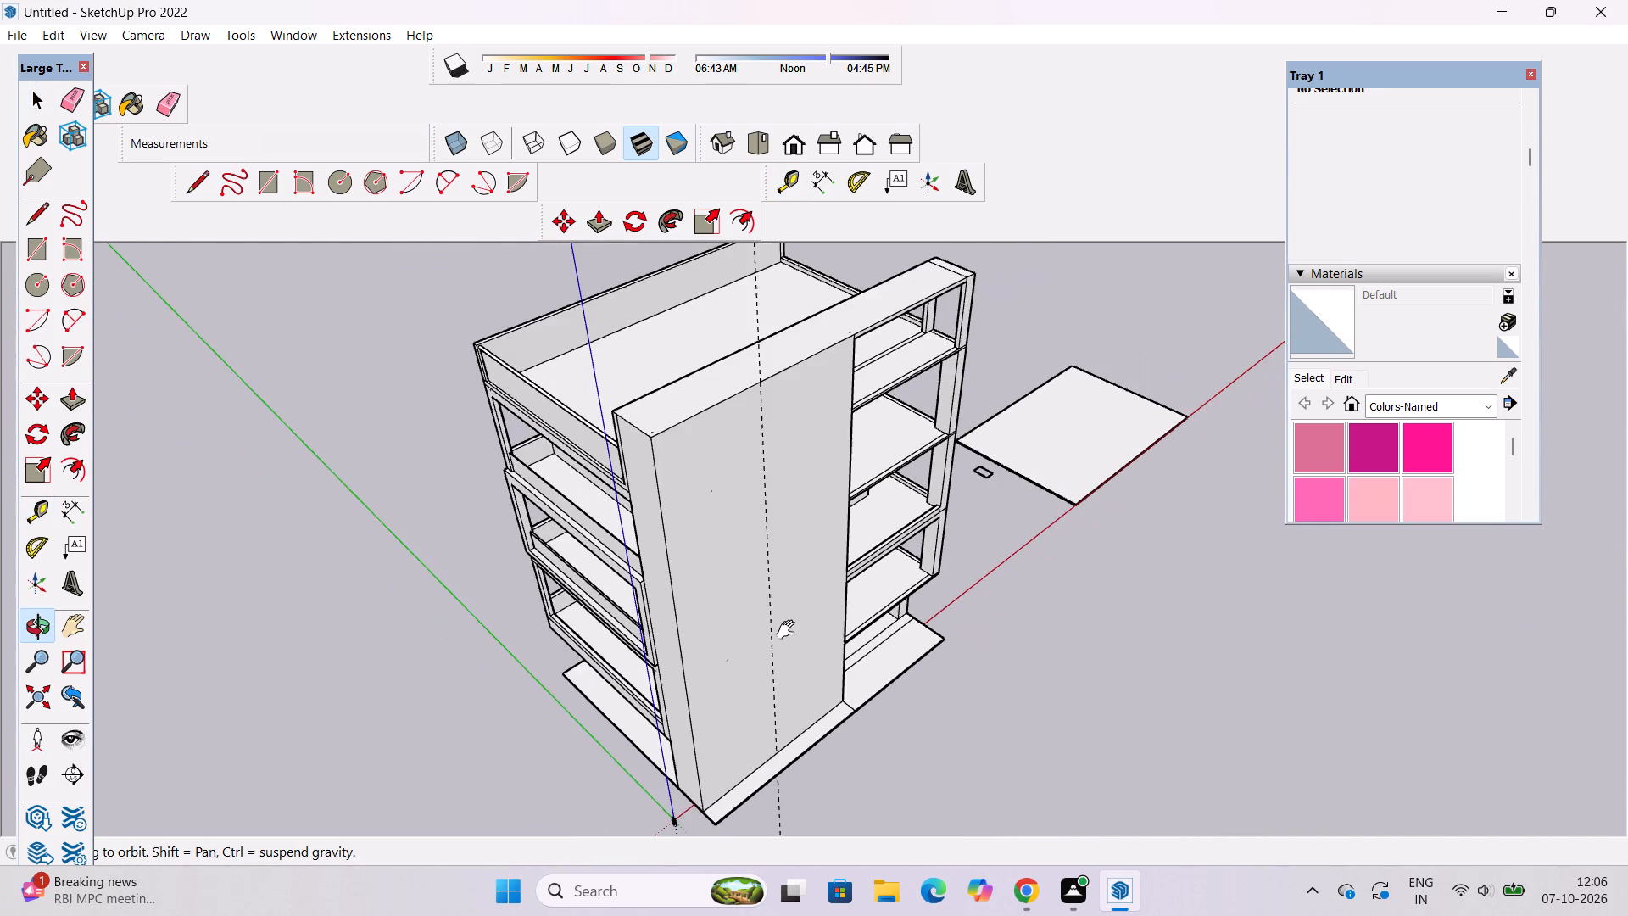
pyautogui.keyDown('shift'); pyautogui.moveTo(817, 562); pyautogui.dragTo(803, 581); pyautogui.keyUp('shift')
pyautogui.moveTo(790, 593); pyautogui.dragTo(767, 573)
pyautogui.keyDown('shift'); pyautogui.moveTo(767, 565); pyautogui.dragTo(767, 655); pyautogui.keyUp('shift')
pyautogui.keyDown('shift'); pyautogui.scroll(2, 767, 524); pyautogui.keyUp('shift')
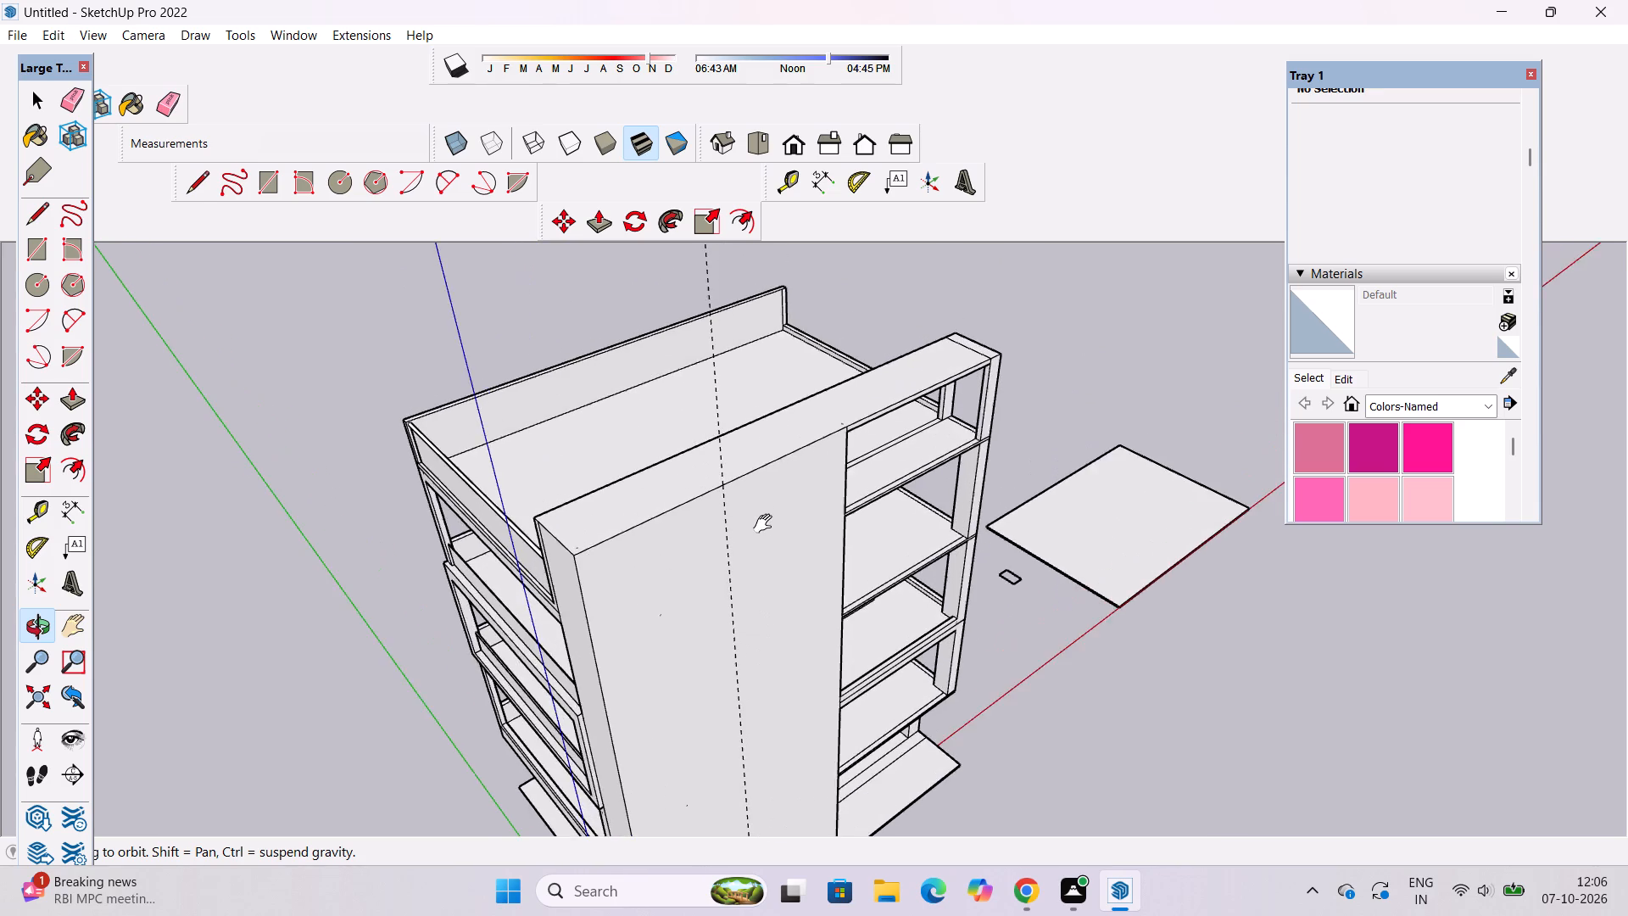
# Place a horizontal guide just below the blank side wall's top edge, level with the underside of the adjoining top beam.
pyautogui.keyDown('shift'); pyautogui.scroll(1, 767, 524); pyautogui.keyUp('shift')
pyautogui.keyDown('shift'); pyautogui.moveTo(771, 539); pyautogui.dragTo(694, 474); pyautogui.keyUp('shift')
pyautogui.keyDown('shift'); pyautogui.moveTo(715, 406); pyautogui.dragTo(761, 560); pyautogui.keyUp('shift')
pyautogui.moveTo(761, 578); pyautogui.dragTo(728, 521)
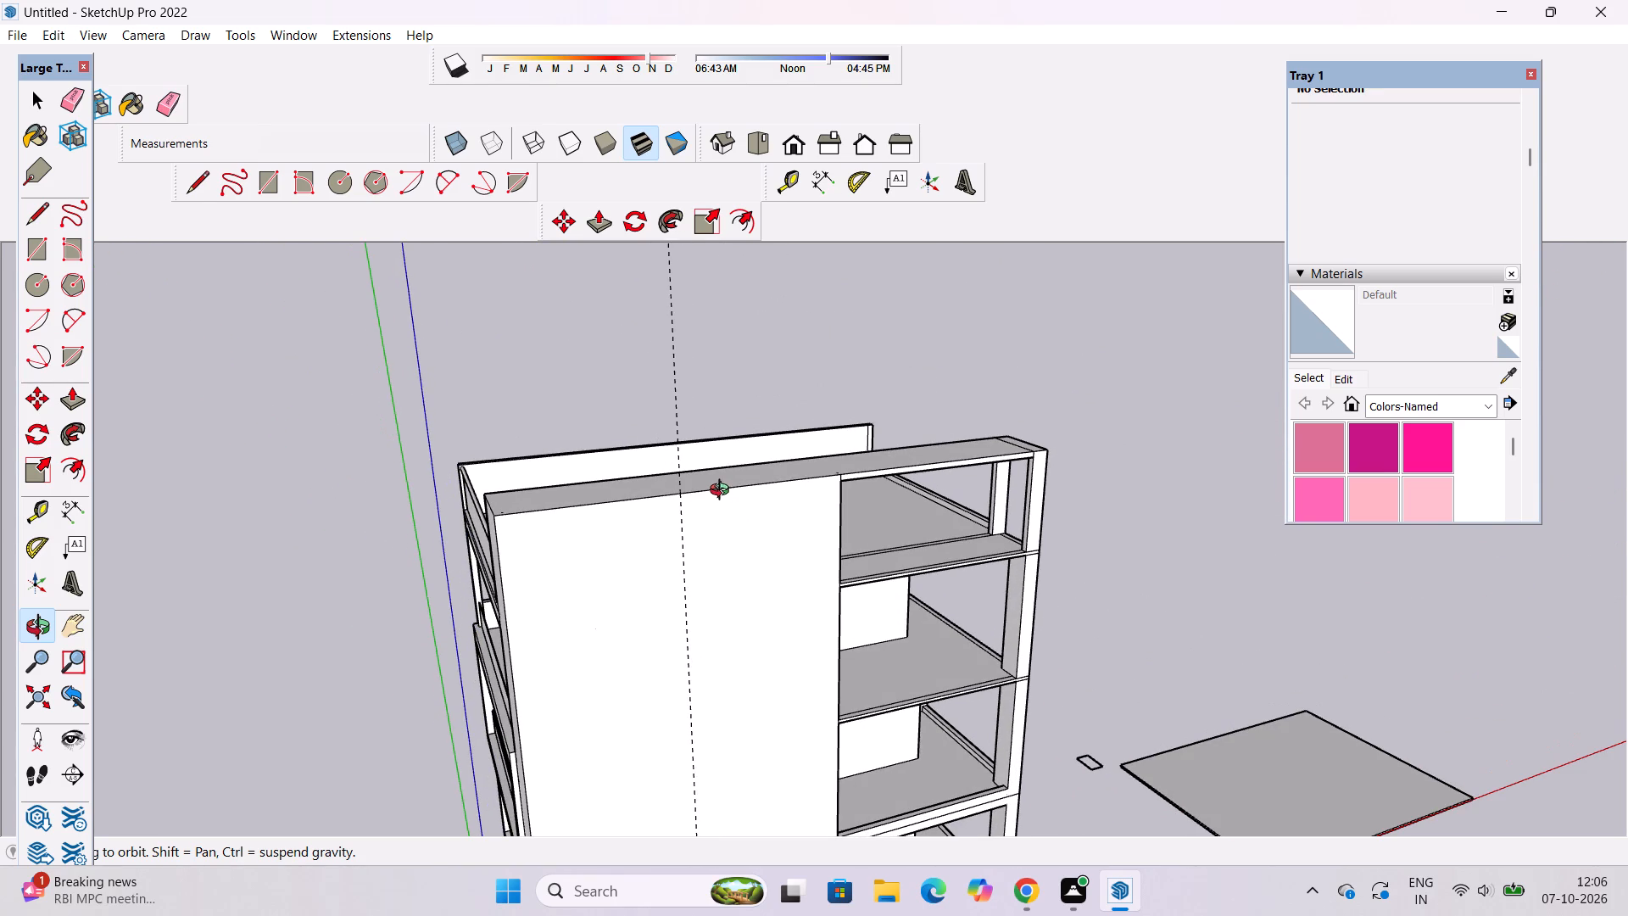
pyautogui.moveTo(784, 545); pyautogui.dragTo(726, 528)
pyautogui.keyDown('shift'); pyautogui.moveTo(714, 518); pyautogui.dragTo(759, 611); pyautogui.keyUp('shift')
pyautogui.scroll(3, 759, 611)
pyautogui.moveTo(744, 597); pyautogui.dragTo(733, 583)
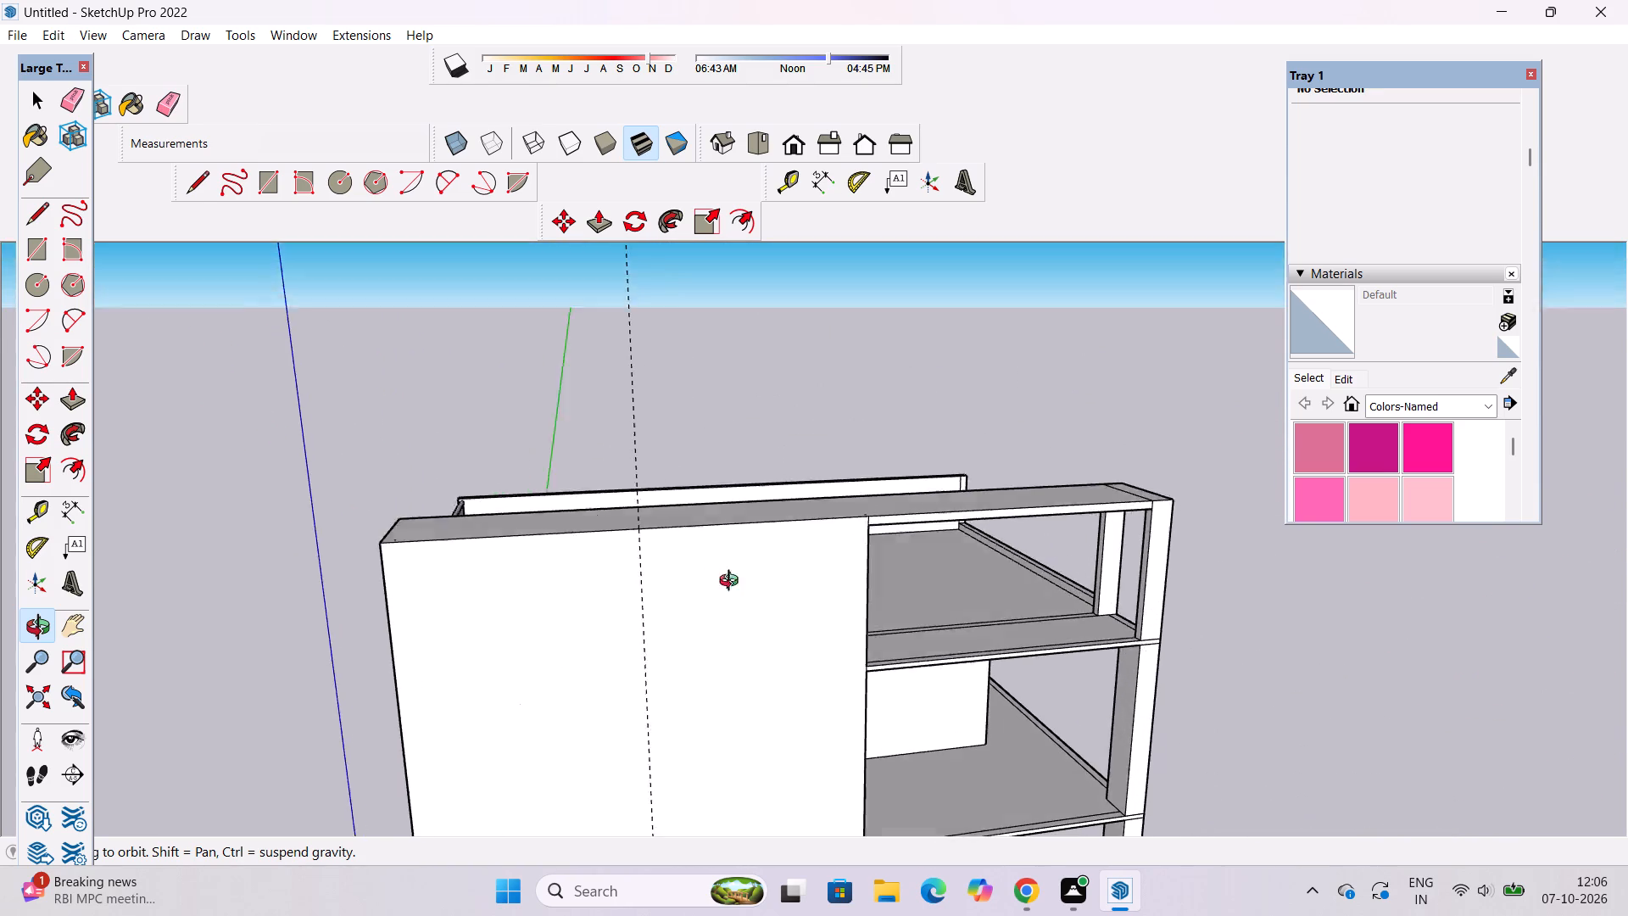
pyautogui.moveTo(733, 583); pyautogui.dragTo(716, 543)
pyautogui.press('t')
pyautogui.scroll(5, 741, 495)
pyautogui.click(758, 463)
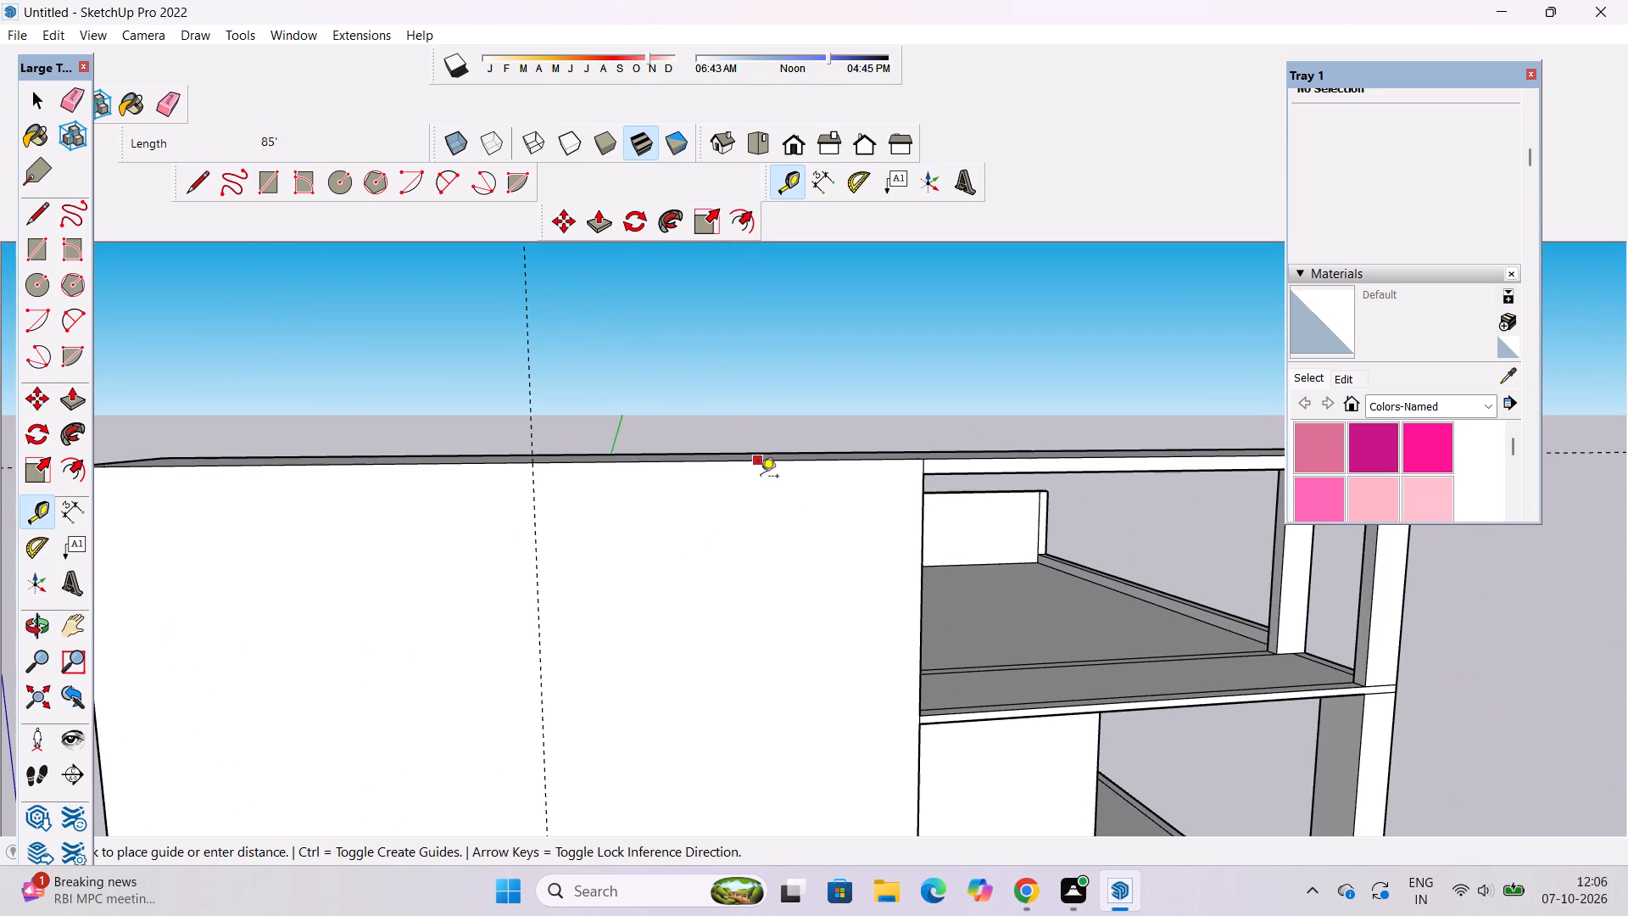
pyautogui.click(934, 474)
# Draw an 85' horizontal line along the guide across the full width of the blank side wall.
pyautogui.press('space')
pyautogui.write('l')
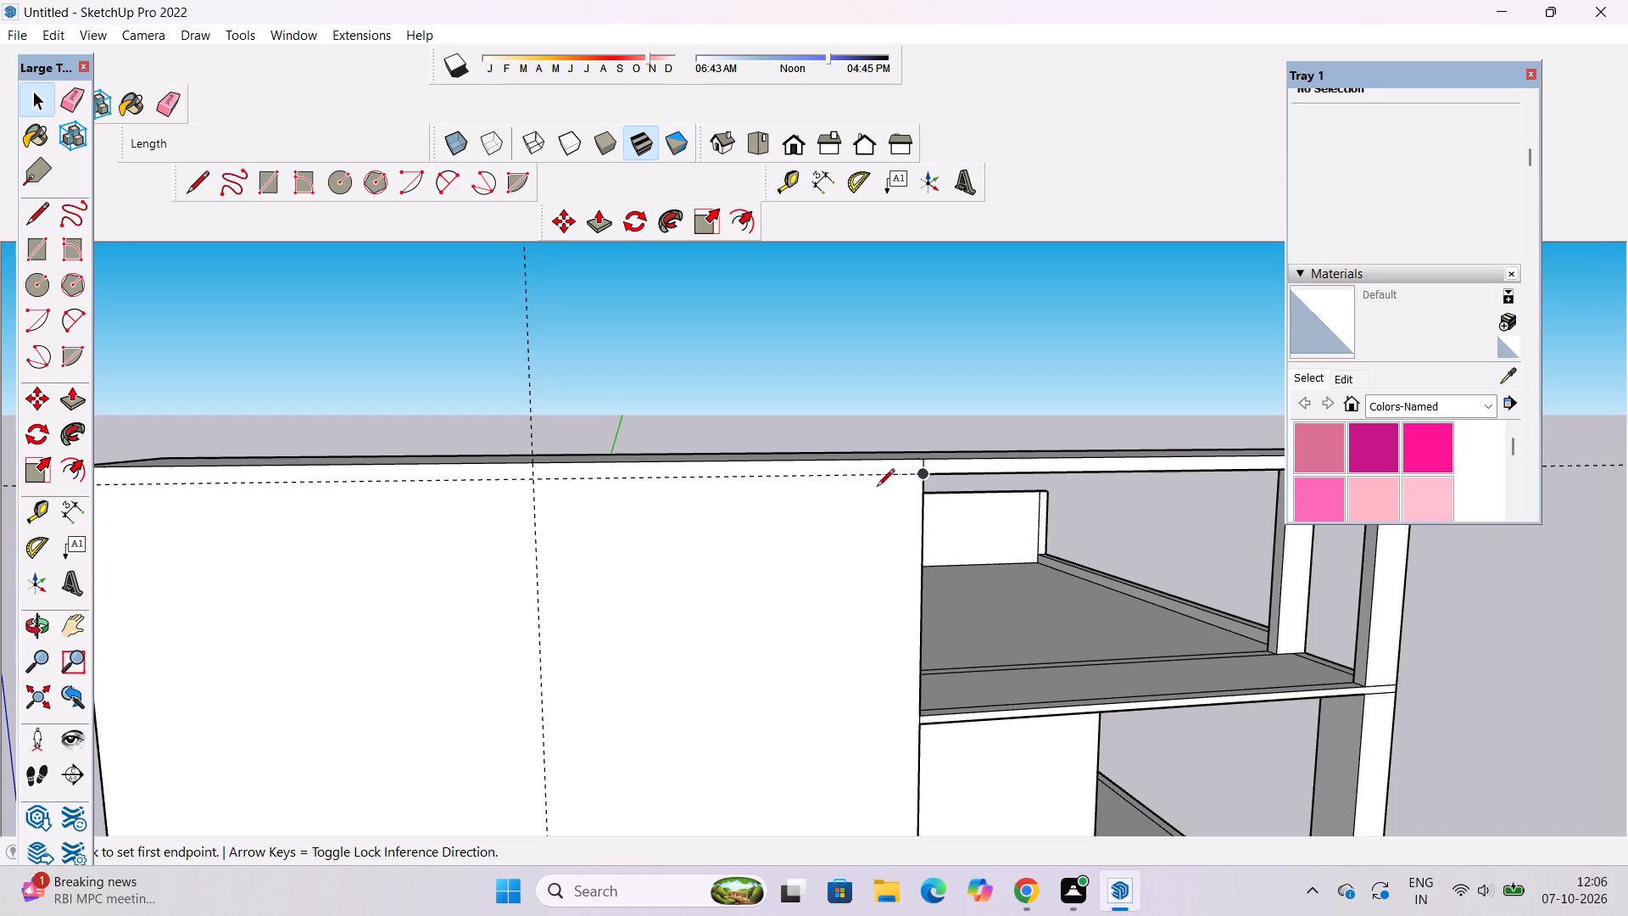
pyautogui.click(919, 479)
pyautogui.scroll(-6, 919, 479)
pyautogui.scroll(2, 516, 479)
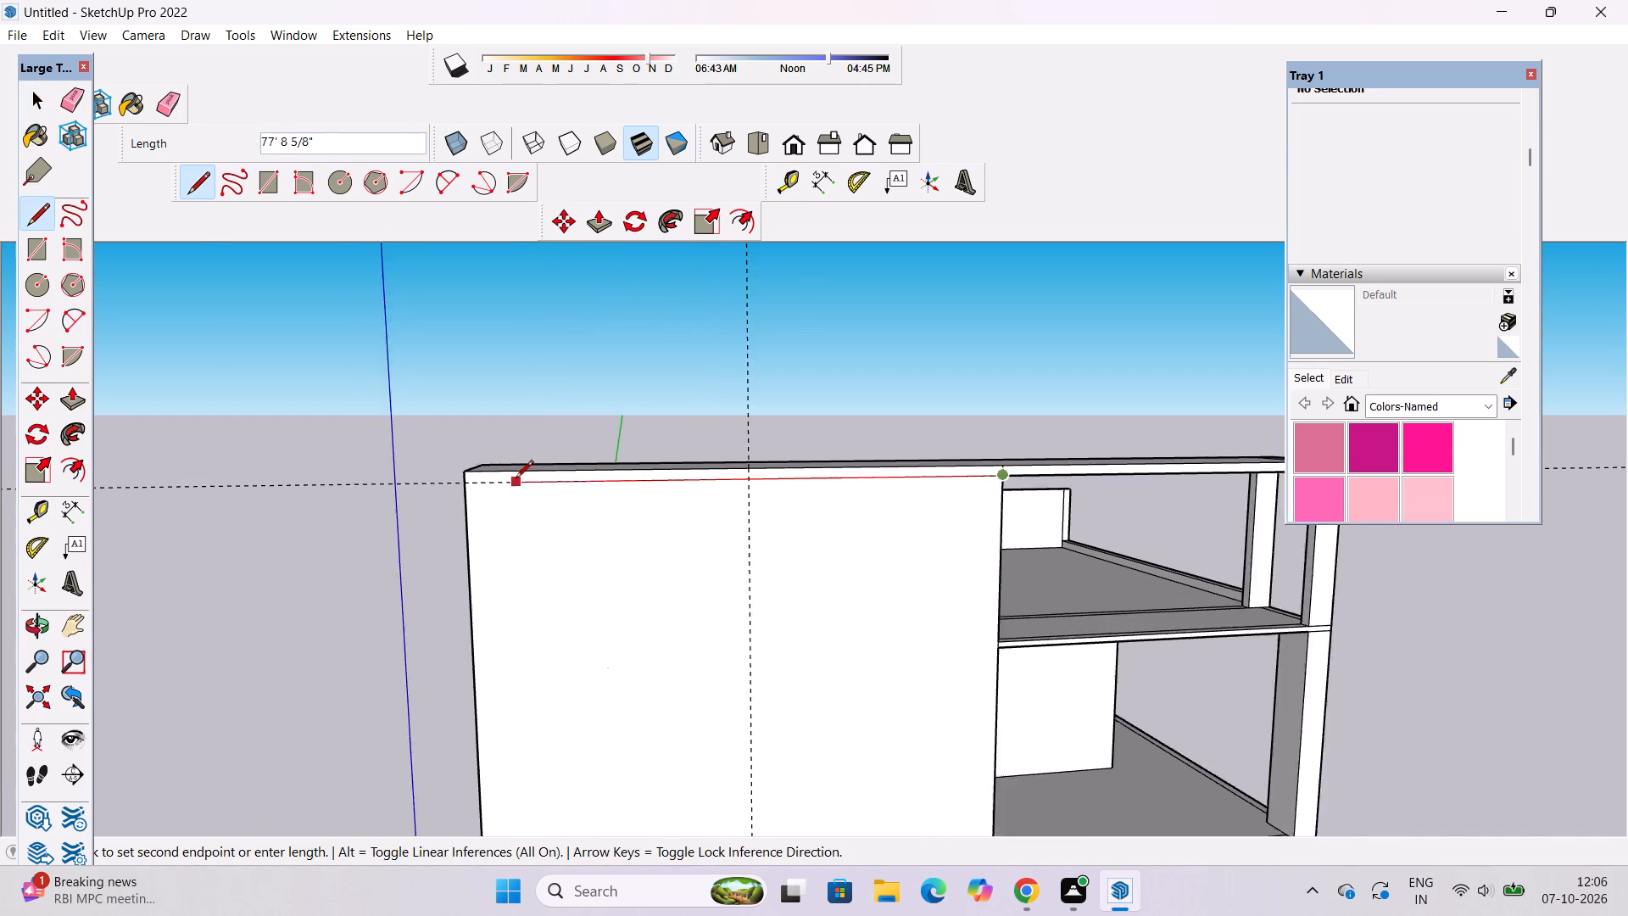
pyautogui.scroll(3, 516, 479)
pyautogui.click(443, 487)
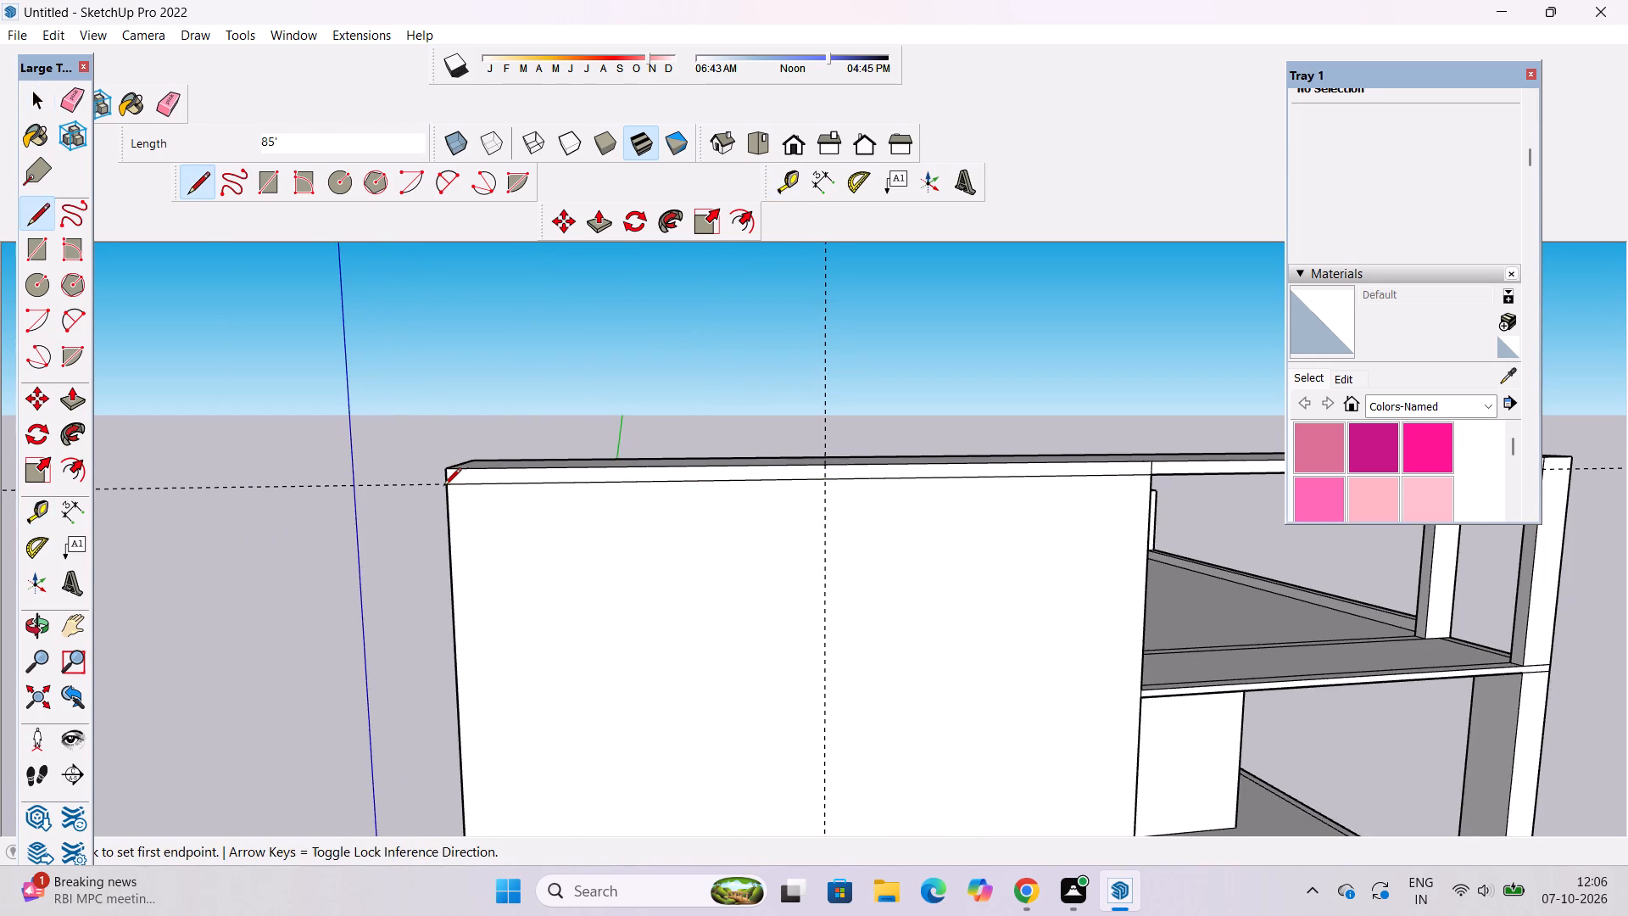
# Erase the horizontal guide near the top of the side wall.
pyautogui.press('space')
pyautogui.write('e')
pyautogui.moveTo(379, 459); pyautogui.dragTo(385, 489)
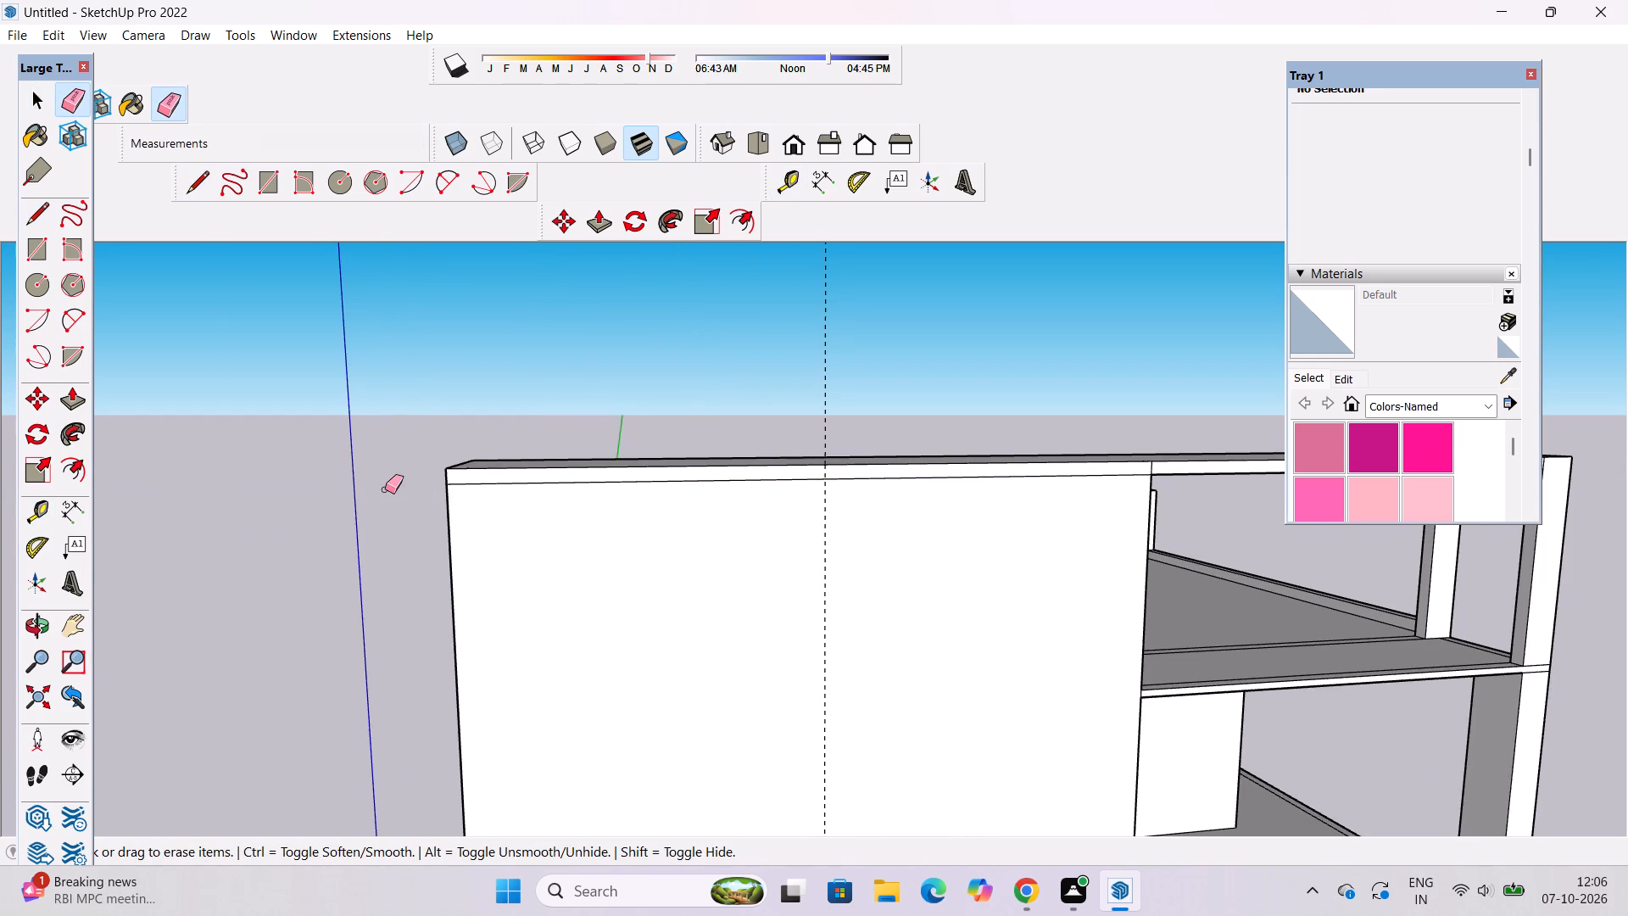
# Draw a vertical line about 192' 4" long down the side wall along the guide, from the horizontal line to the wall's base.
pyautogui.press('l')
pyautogui.scroll(-6, 460, 367)
pyautogui.scroll(5, 645, 420)
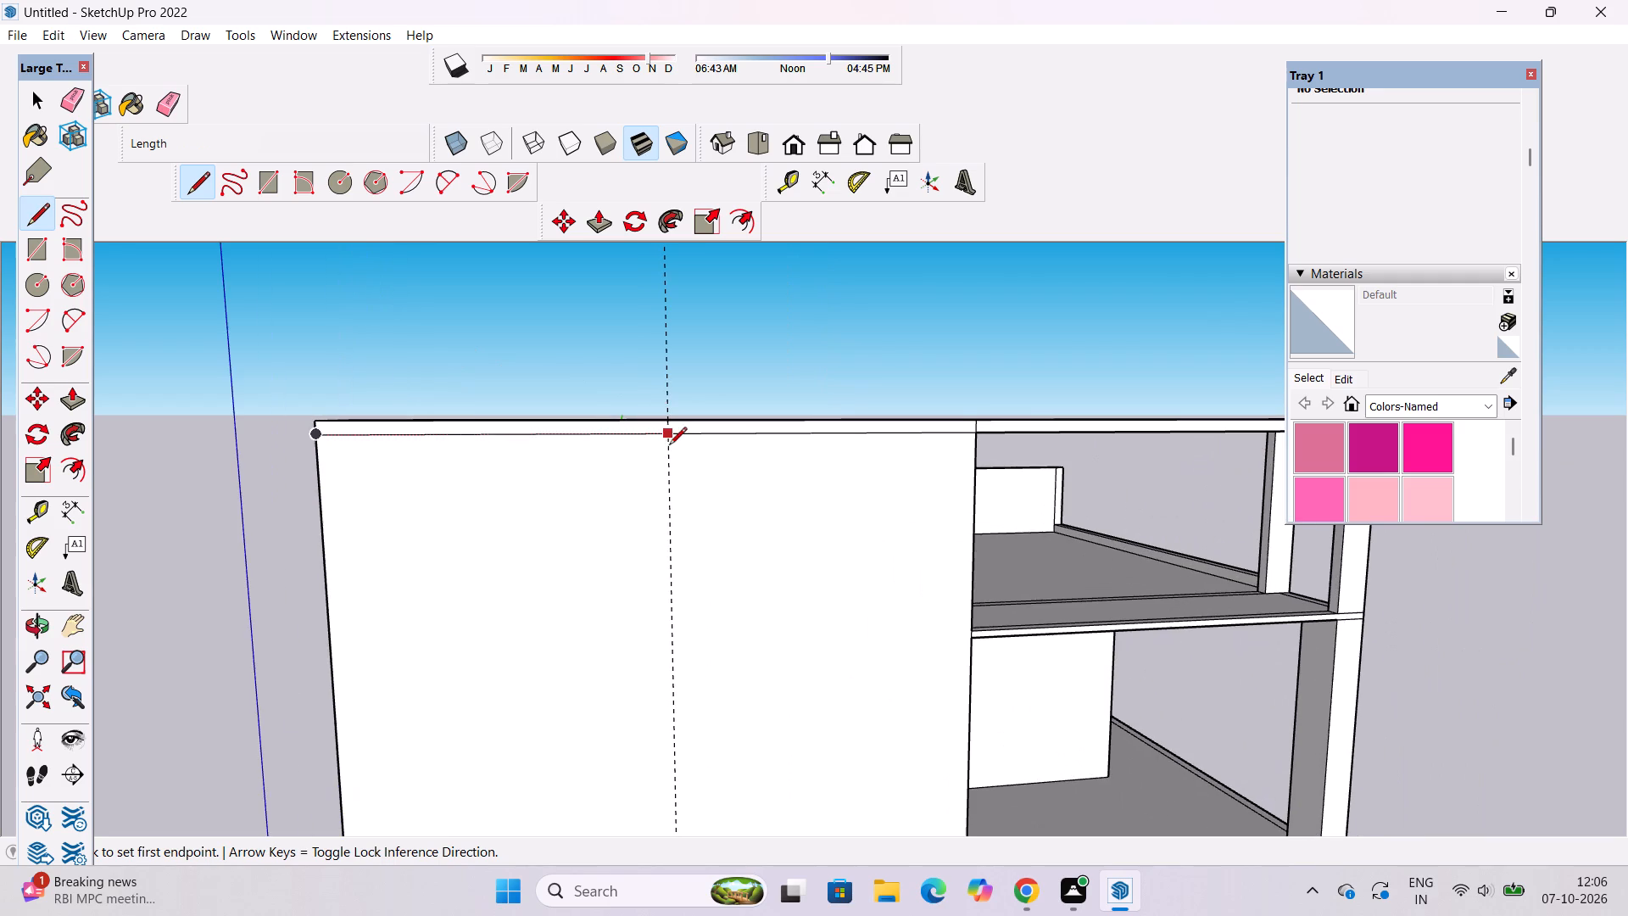
pyautogui.click(668, 434)
pyautogui.scroll(-6, 668, 431)
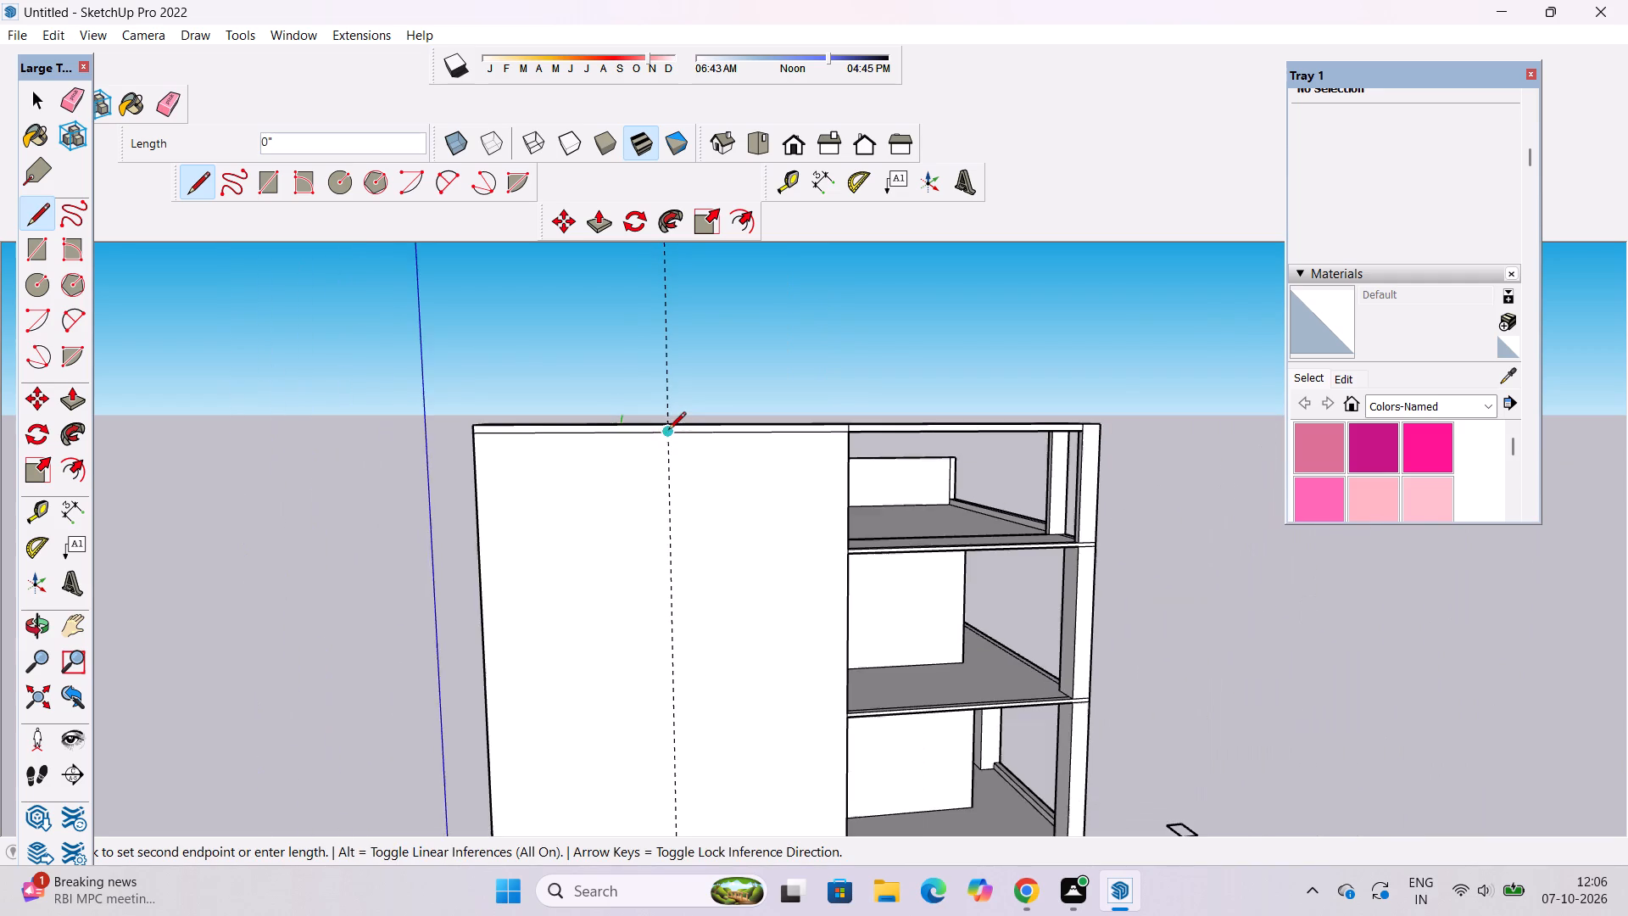
pyautogui.scroll(-12, 668, 431)
pyautogui.scroll(3, 685, 645)
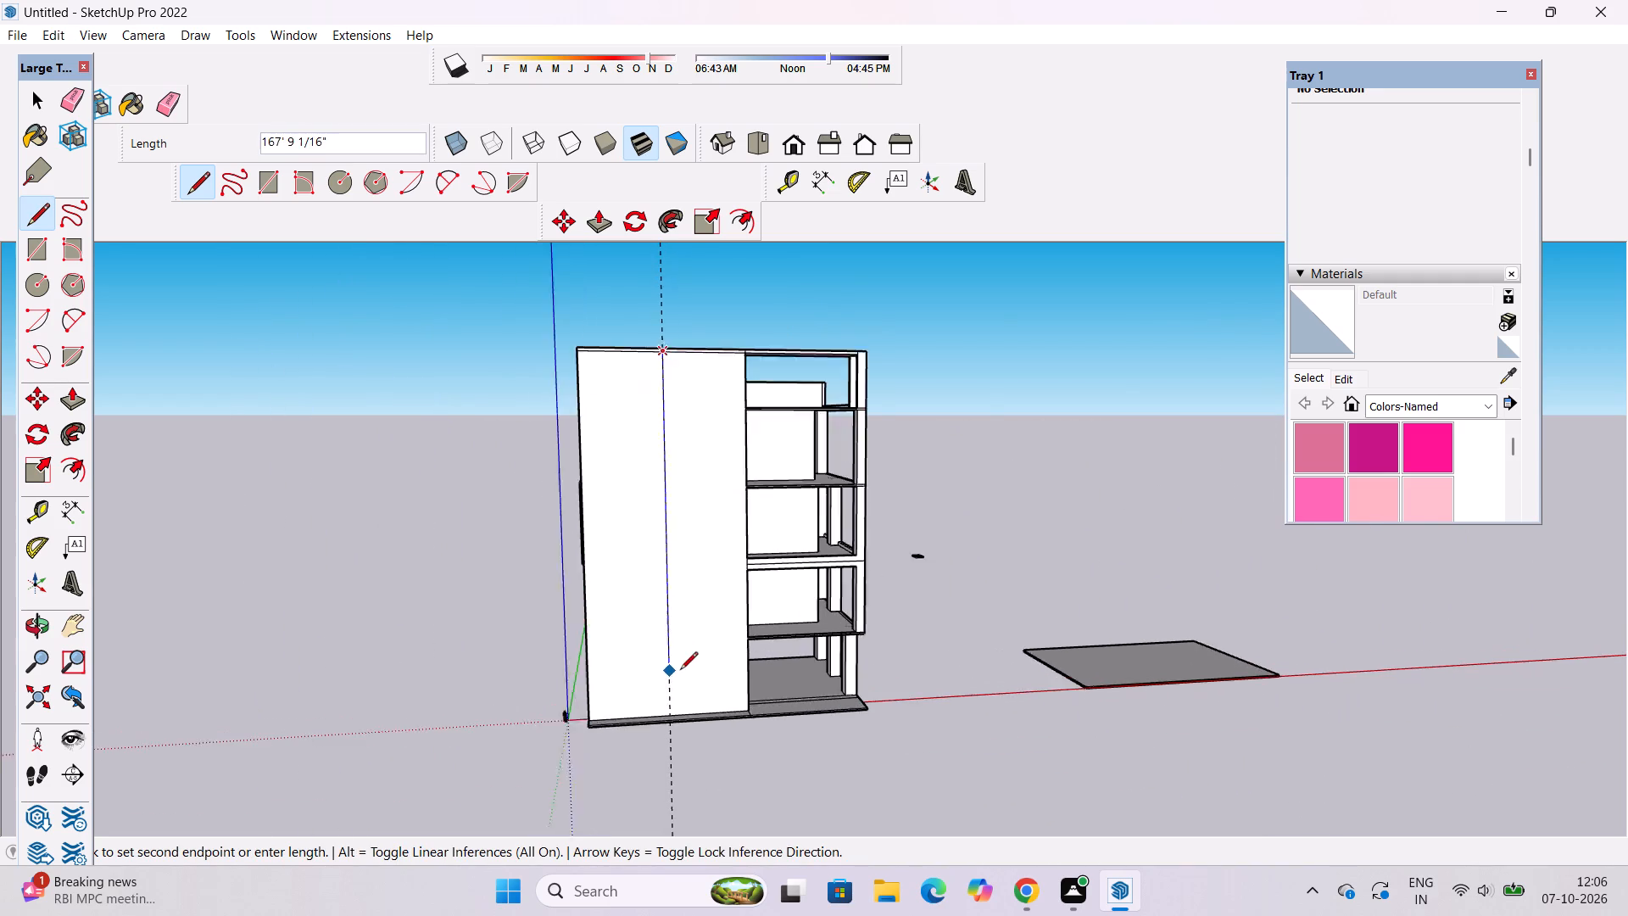
pyautogui.scroll(12, 680, 671)
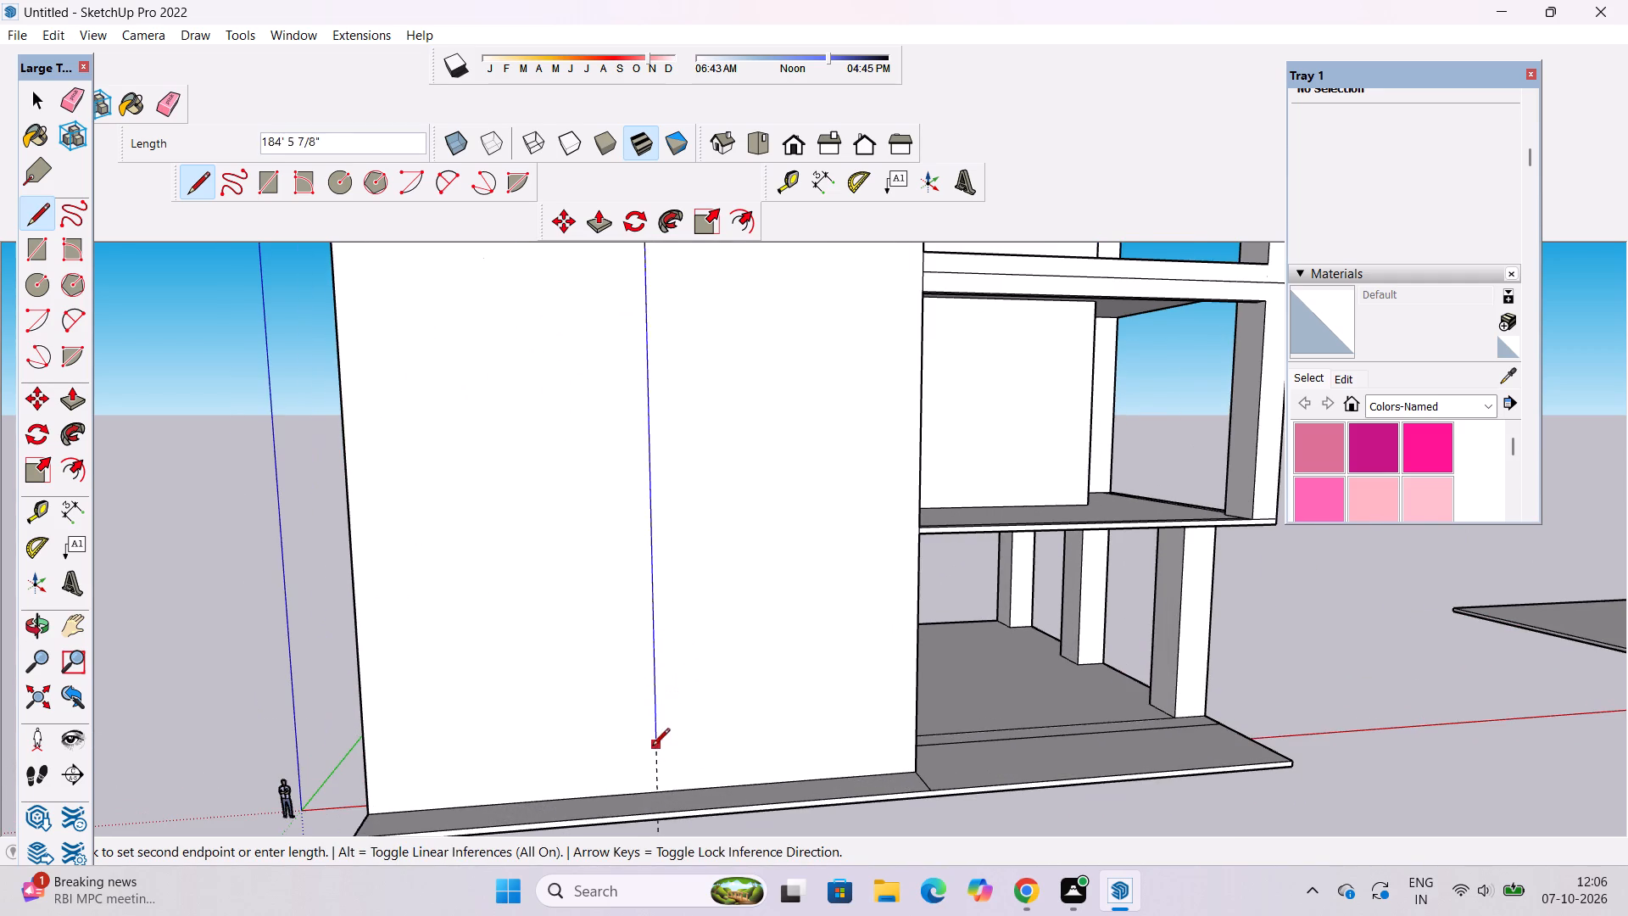
pyautogui.click(660, 791)
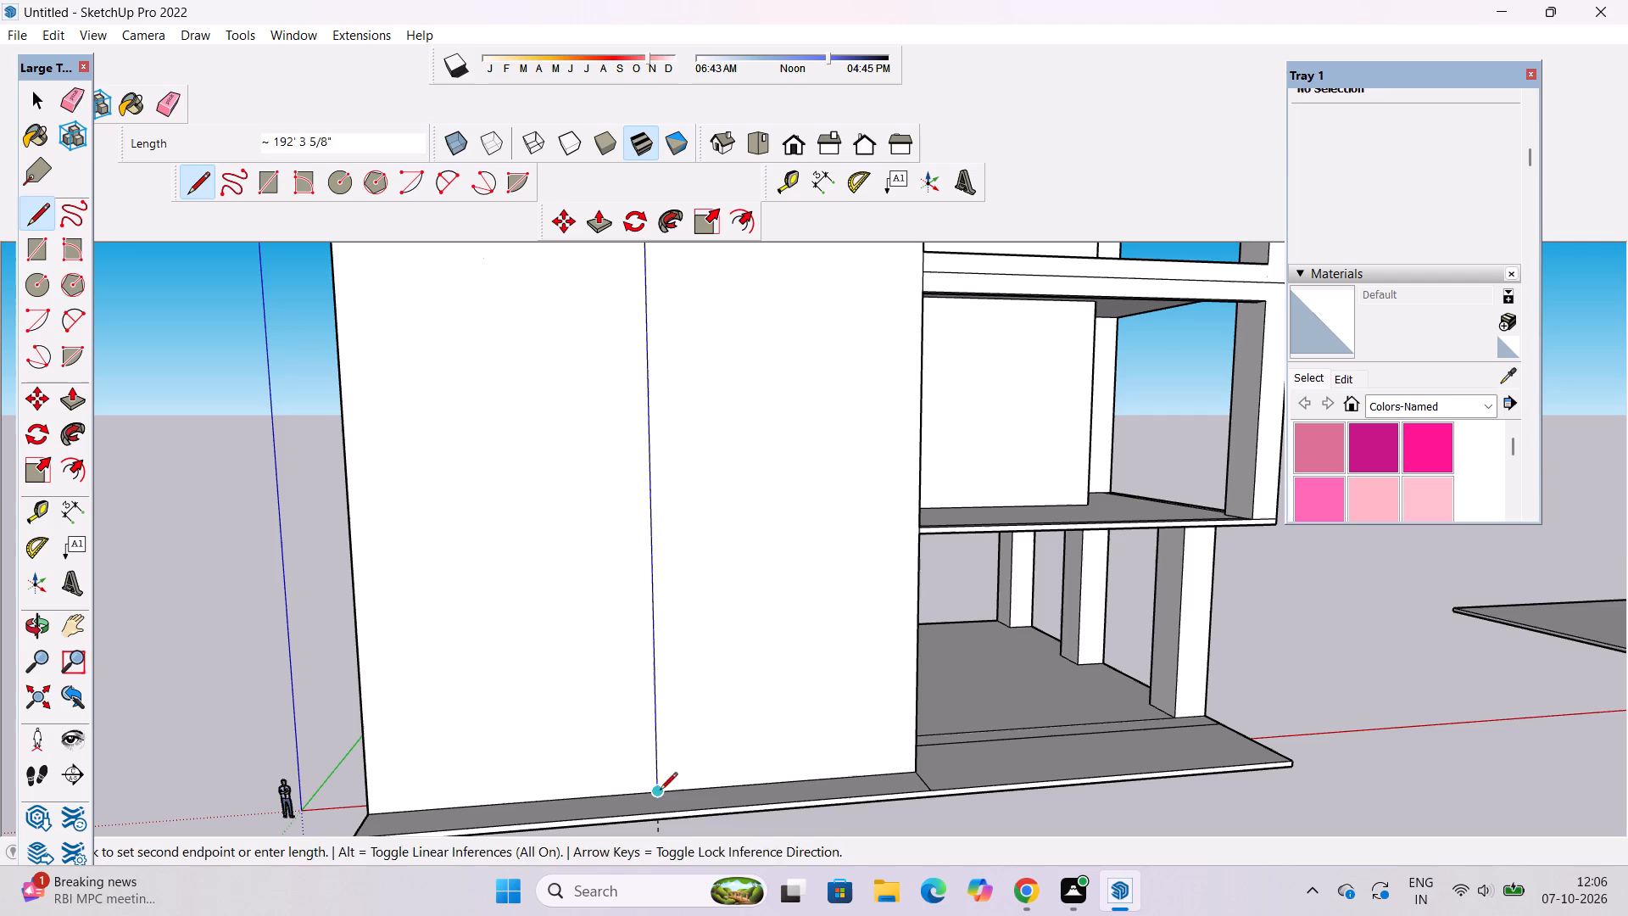
# Erase the vertical guide extending below the side wall.
pyautogui.press('space')
pyautogui.write('o')
pyautogui.scroll(-4, 675, 744)
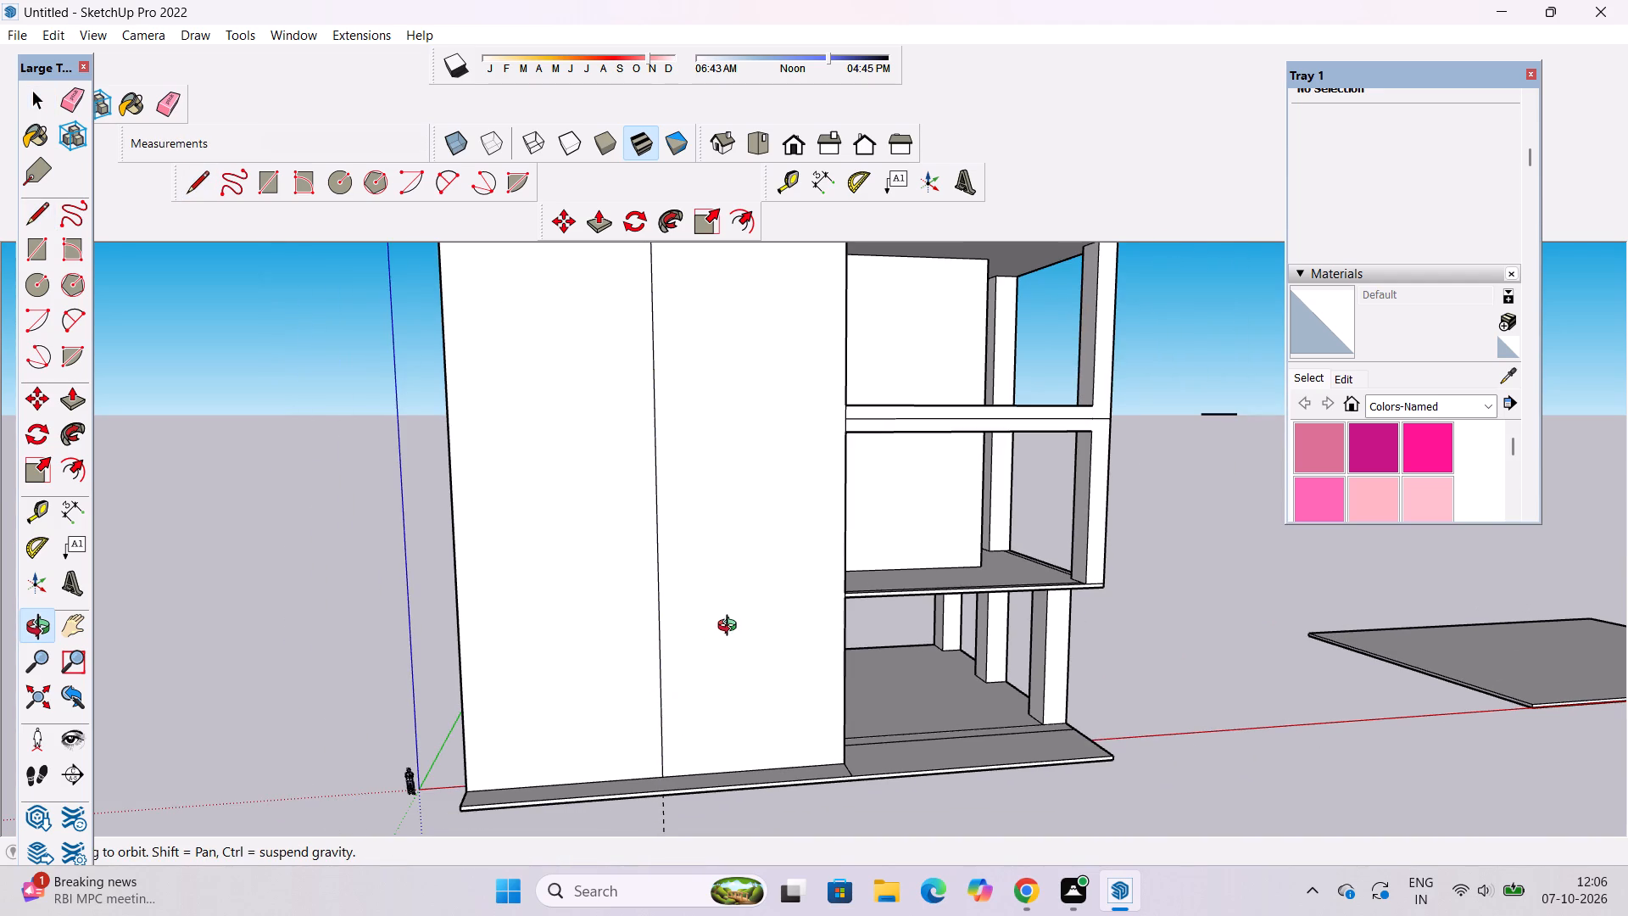
pyautogui.scroll(-3, 744, 604)
pyautogui.keyDown('shift'); pyautogui.moveTo(707, 718); pyautogui.dragTo(706, 645); pyautogui.keyUp('shift')
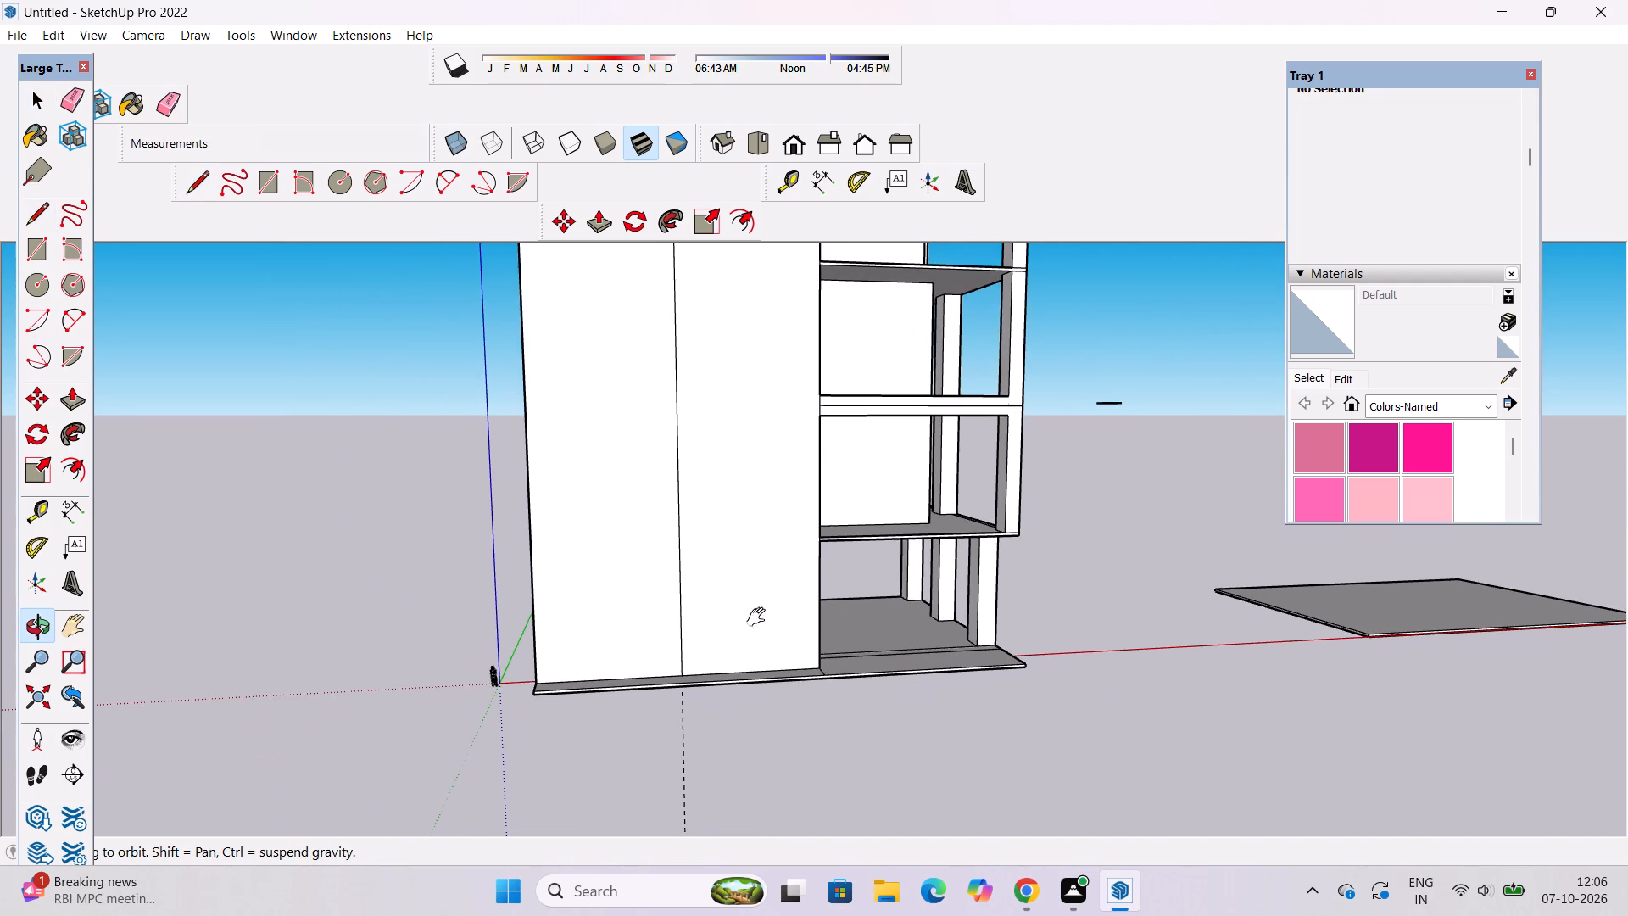
pyautogui.keyDown('shift'); pyautogui.scroll(-5, 761, 617); pyautogui.keyUp('shift')
pyautogui.keyDown('shift'); pyautogui.moveTo(758, 754); pyautogui.dragTo(624, 755); pyautogui.keyUp('shift')
pyautogui.keyDown('shift'); pyautogui.scroll(5, 624, 726); pyautogui.keyUp('shift')
pyautogui.press('e')
pyautogui.moveTo(654, 698); pyautogui.dragTo(616, 740)
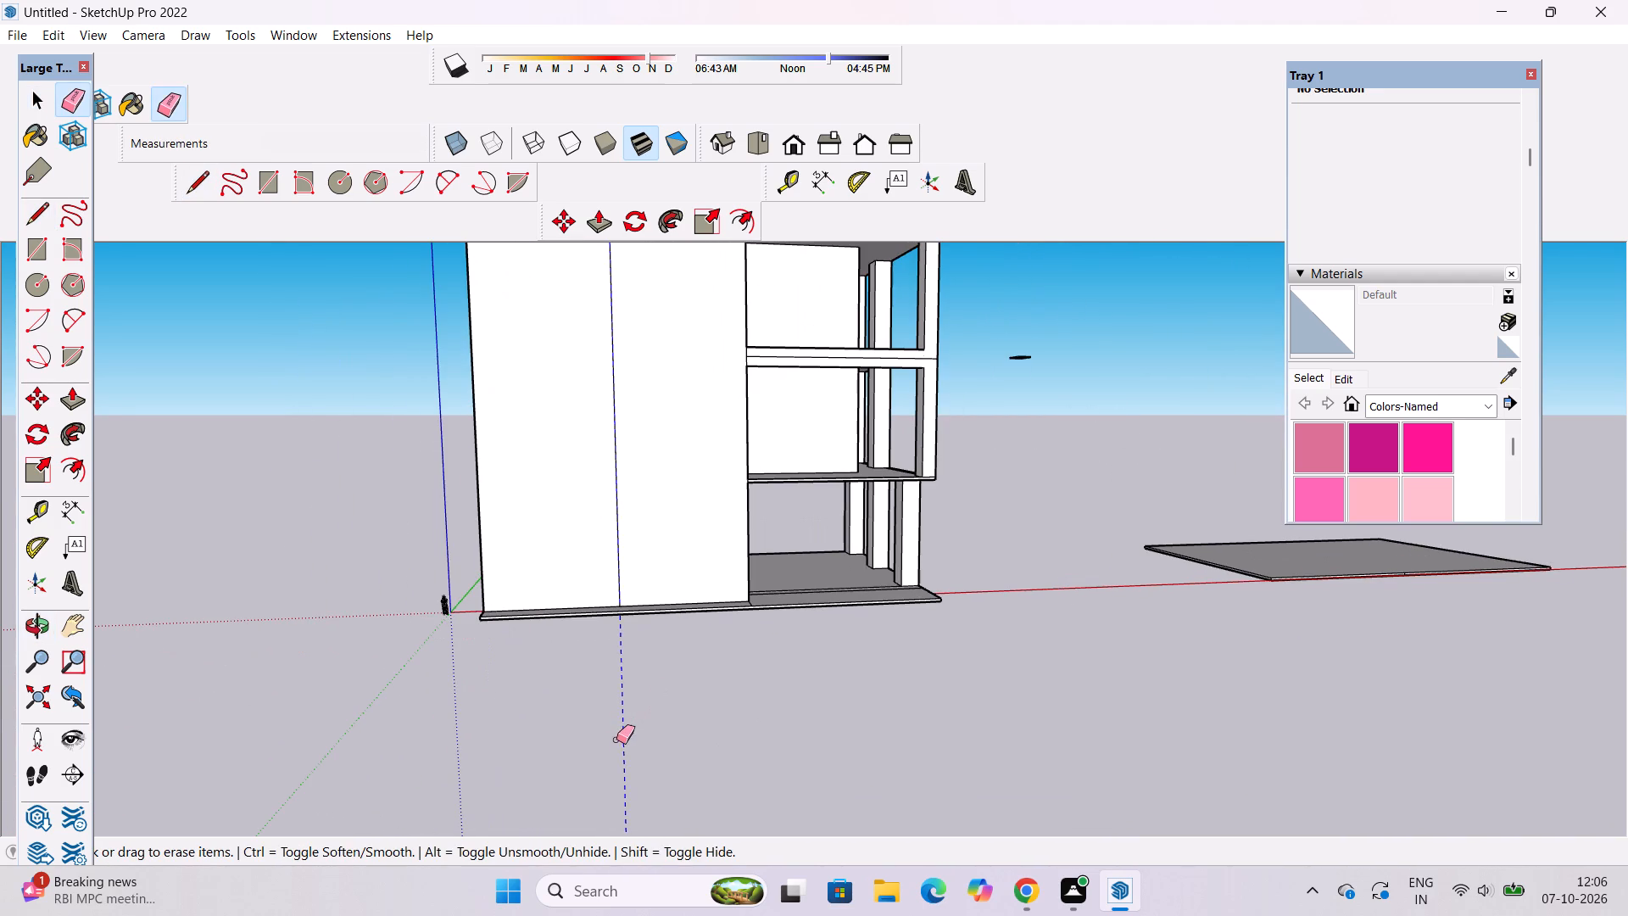
pyautogui.moveTo(616, 740); pyautogui.dragTo(613, 744)
# Examine the lower open floors beside the divided side wall.
pyautogui.press('space')
pyautogui.press('o')
pyautogui.scroll(-4, 645, 718)
pyautogui.keyDown('shift'); pyautogui.moveTo(666, 698); pyautogui.dragTo(680, 768); pyautogui.keyUp('shift')
pyautogui.scroll(1, 756, 637)
pyautogui.moveTo(755, 646); pyautogui.dragTo(653, 762)
pyautogui.scroll(3, 771, 672)
pyautogui.moveTo(778, 670); pyautogui.dragTo(726, 750)
pyautogui.moveTo(727, 751); pyautogui.dragTo(650, 655)
pyautogui.scroll(4, 678, 709)
pyautogui.keyDown('shift'); pyautogui.moveTo(679, 717); pyautogui.dragTo(683, 706); pyautogui.keyUp('shift')
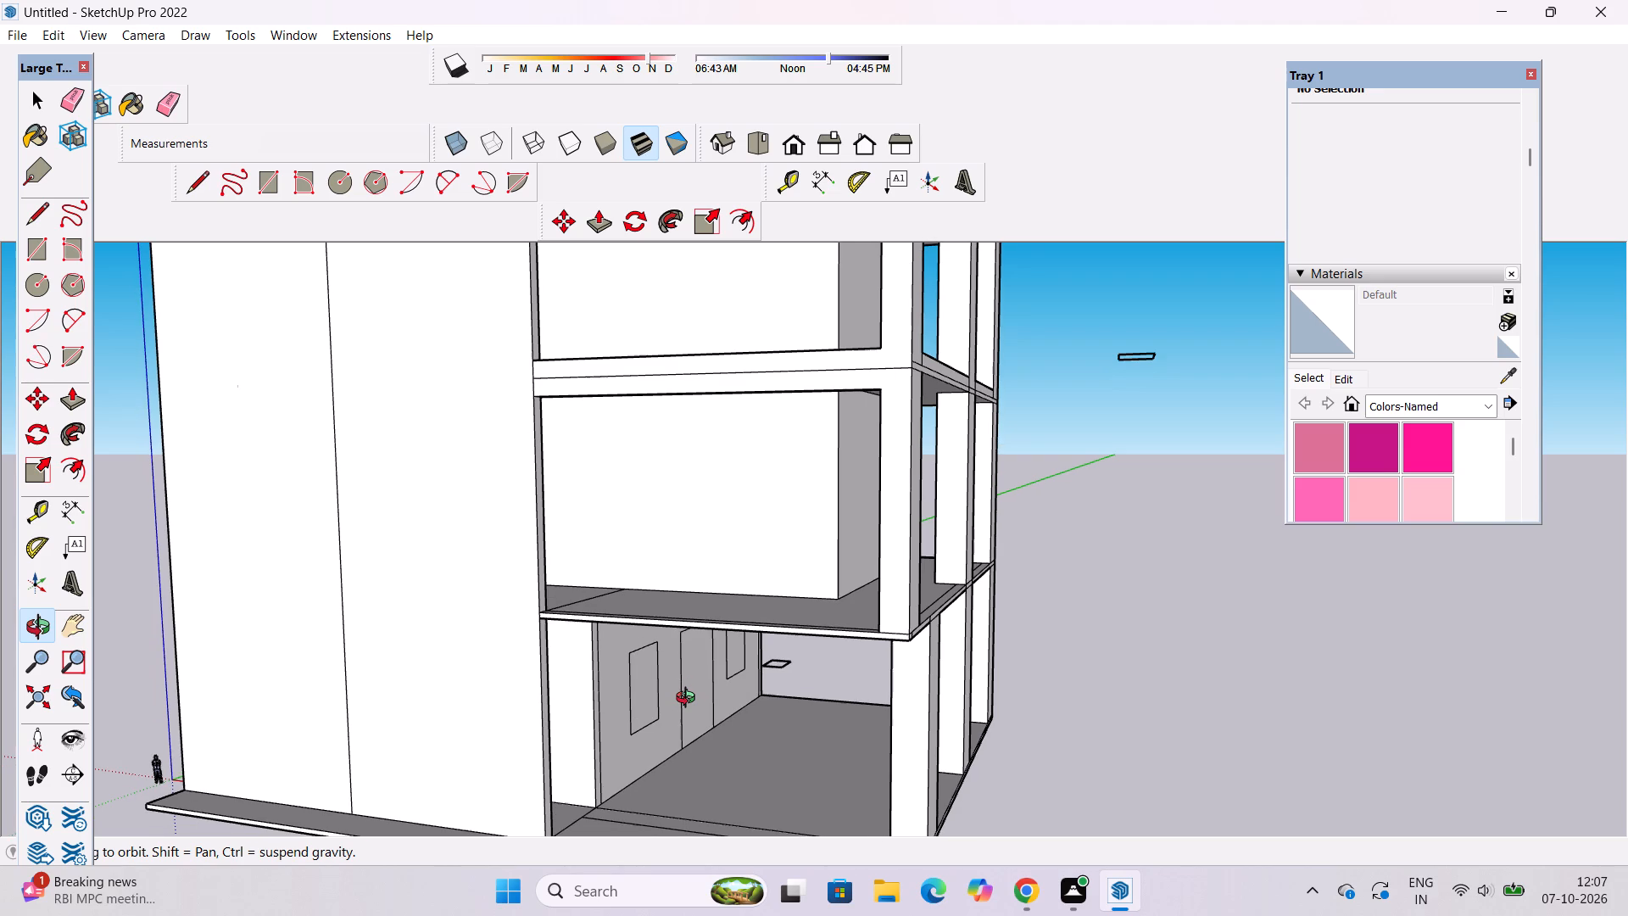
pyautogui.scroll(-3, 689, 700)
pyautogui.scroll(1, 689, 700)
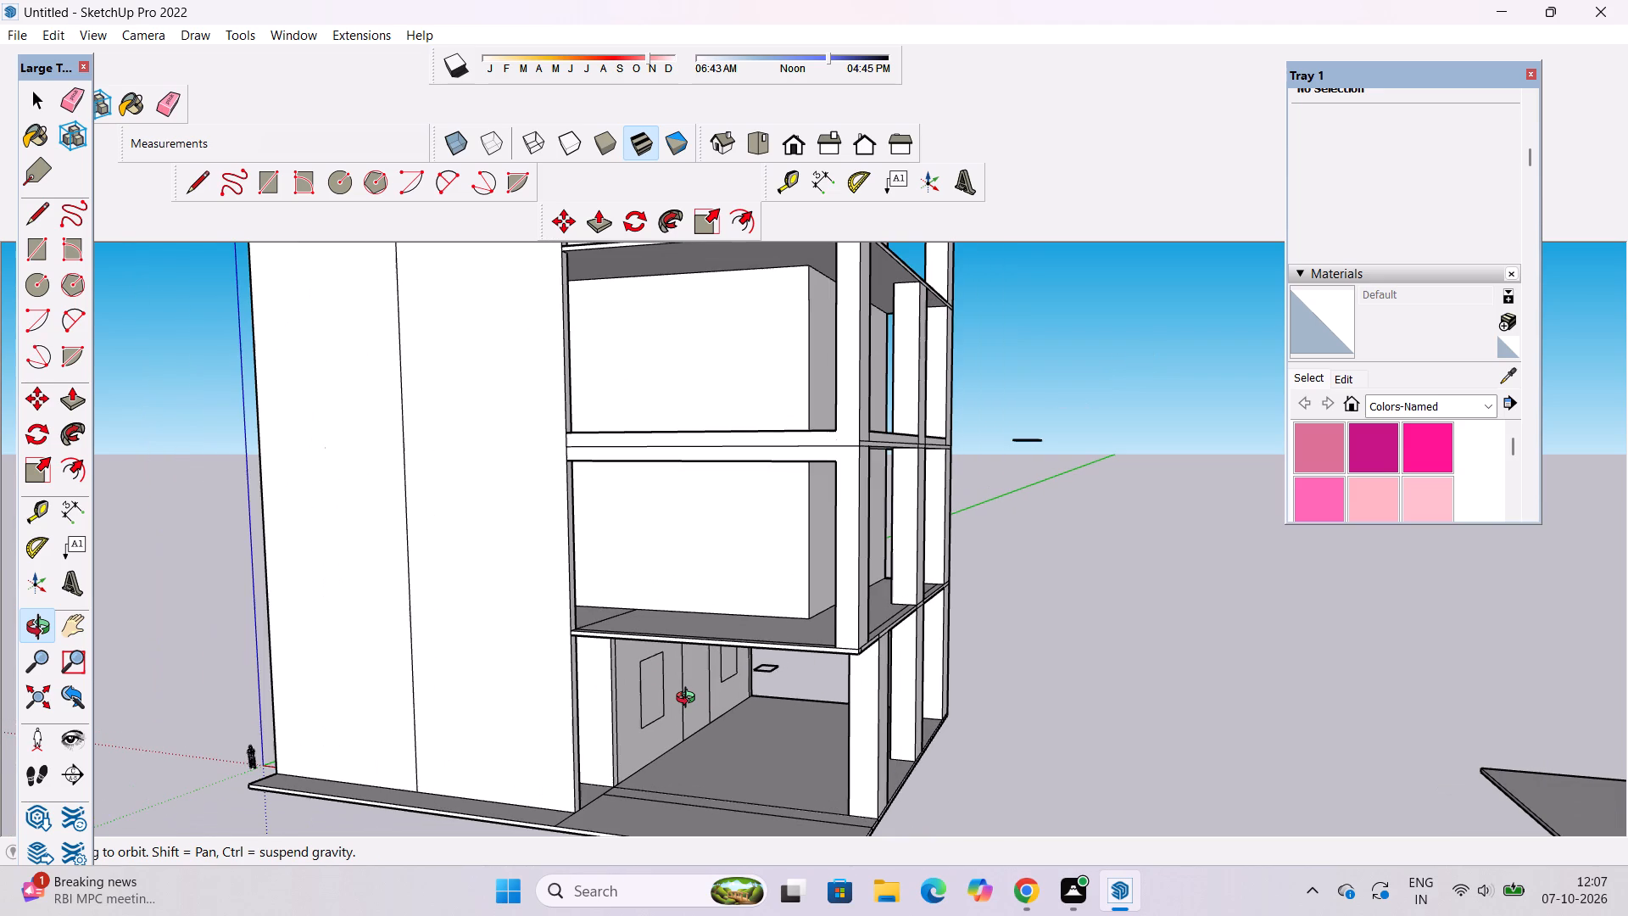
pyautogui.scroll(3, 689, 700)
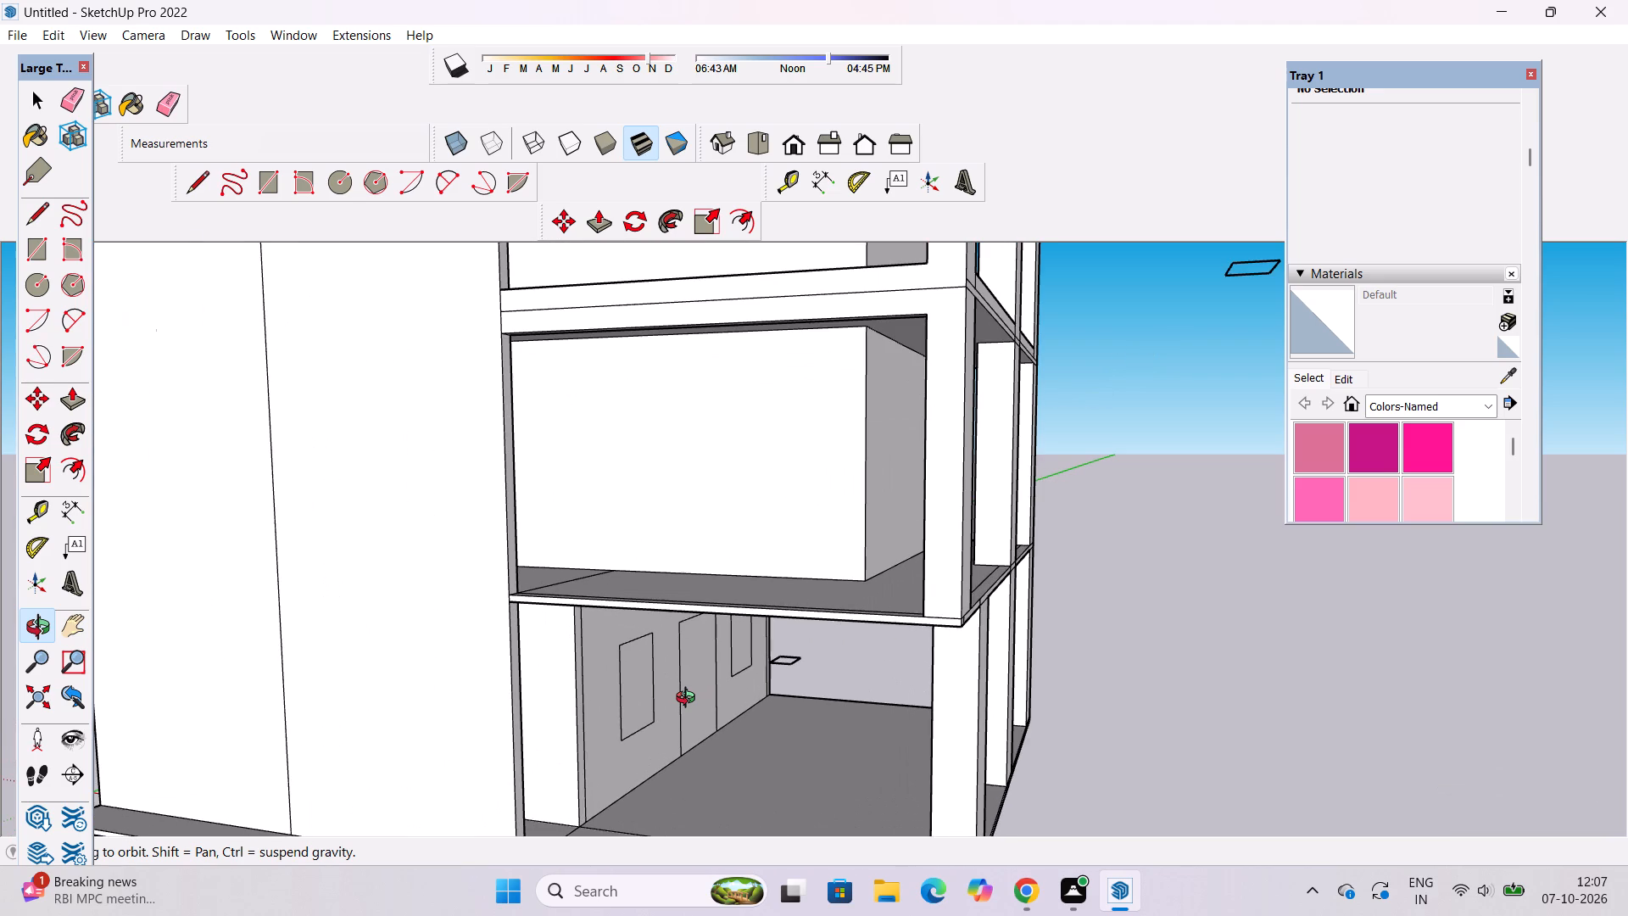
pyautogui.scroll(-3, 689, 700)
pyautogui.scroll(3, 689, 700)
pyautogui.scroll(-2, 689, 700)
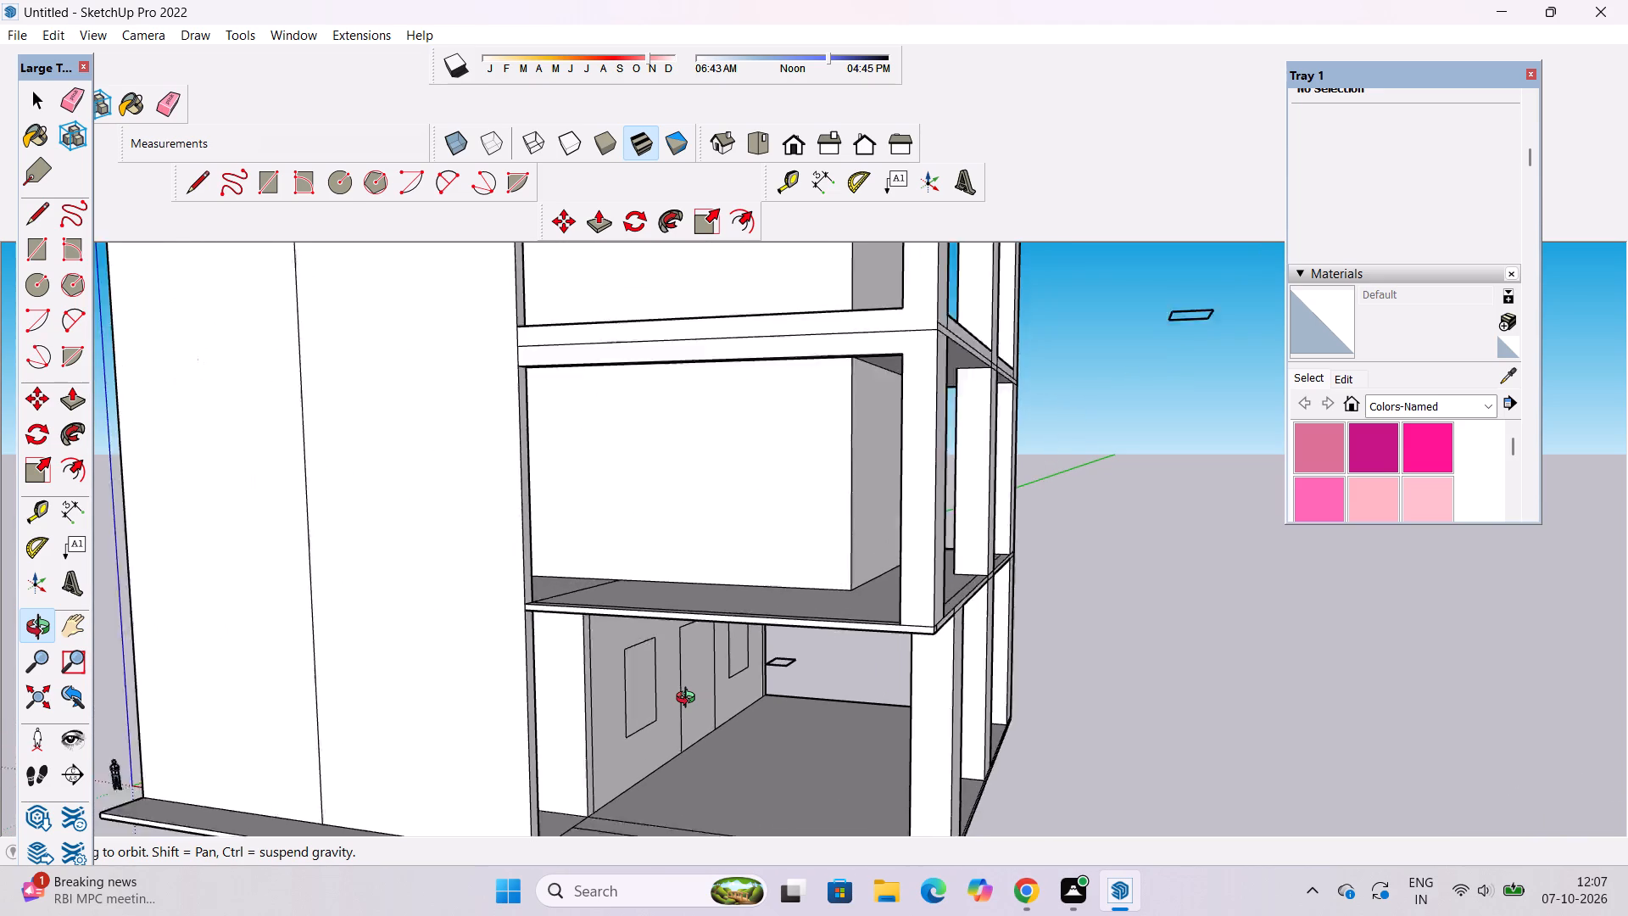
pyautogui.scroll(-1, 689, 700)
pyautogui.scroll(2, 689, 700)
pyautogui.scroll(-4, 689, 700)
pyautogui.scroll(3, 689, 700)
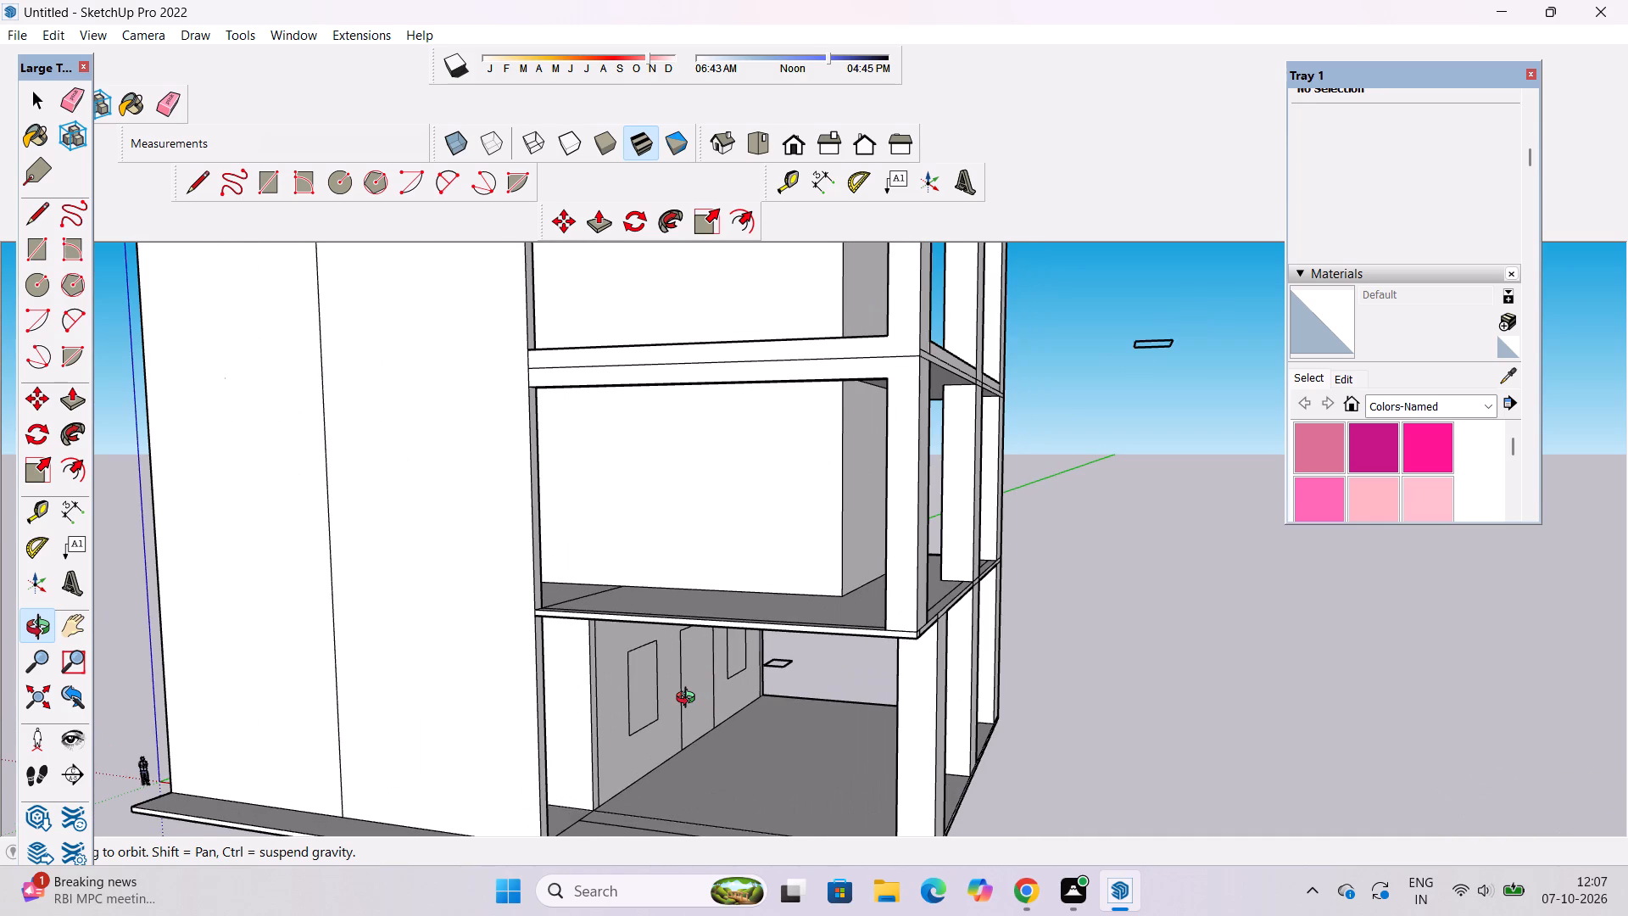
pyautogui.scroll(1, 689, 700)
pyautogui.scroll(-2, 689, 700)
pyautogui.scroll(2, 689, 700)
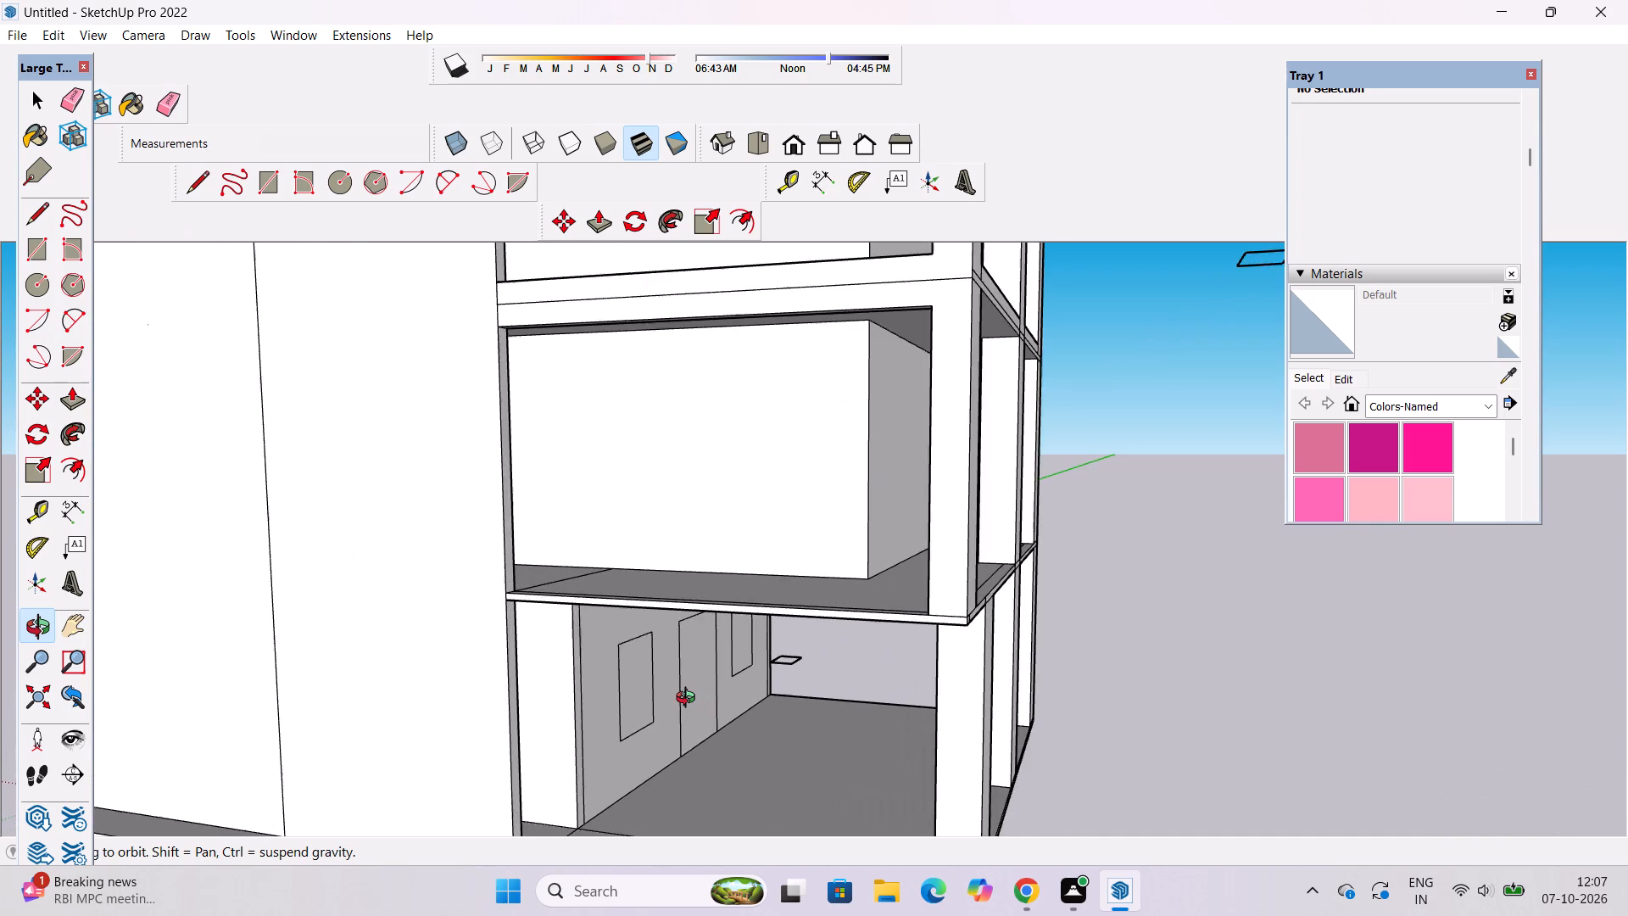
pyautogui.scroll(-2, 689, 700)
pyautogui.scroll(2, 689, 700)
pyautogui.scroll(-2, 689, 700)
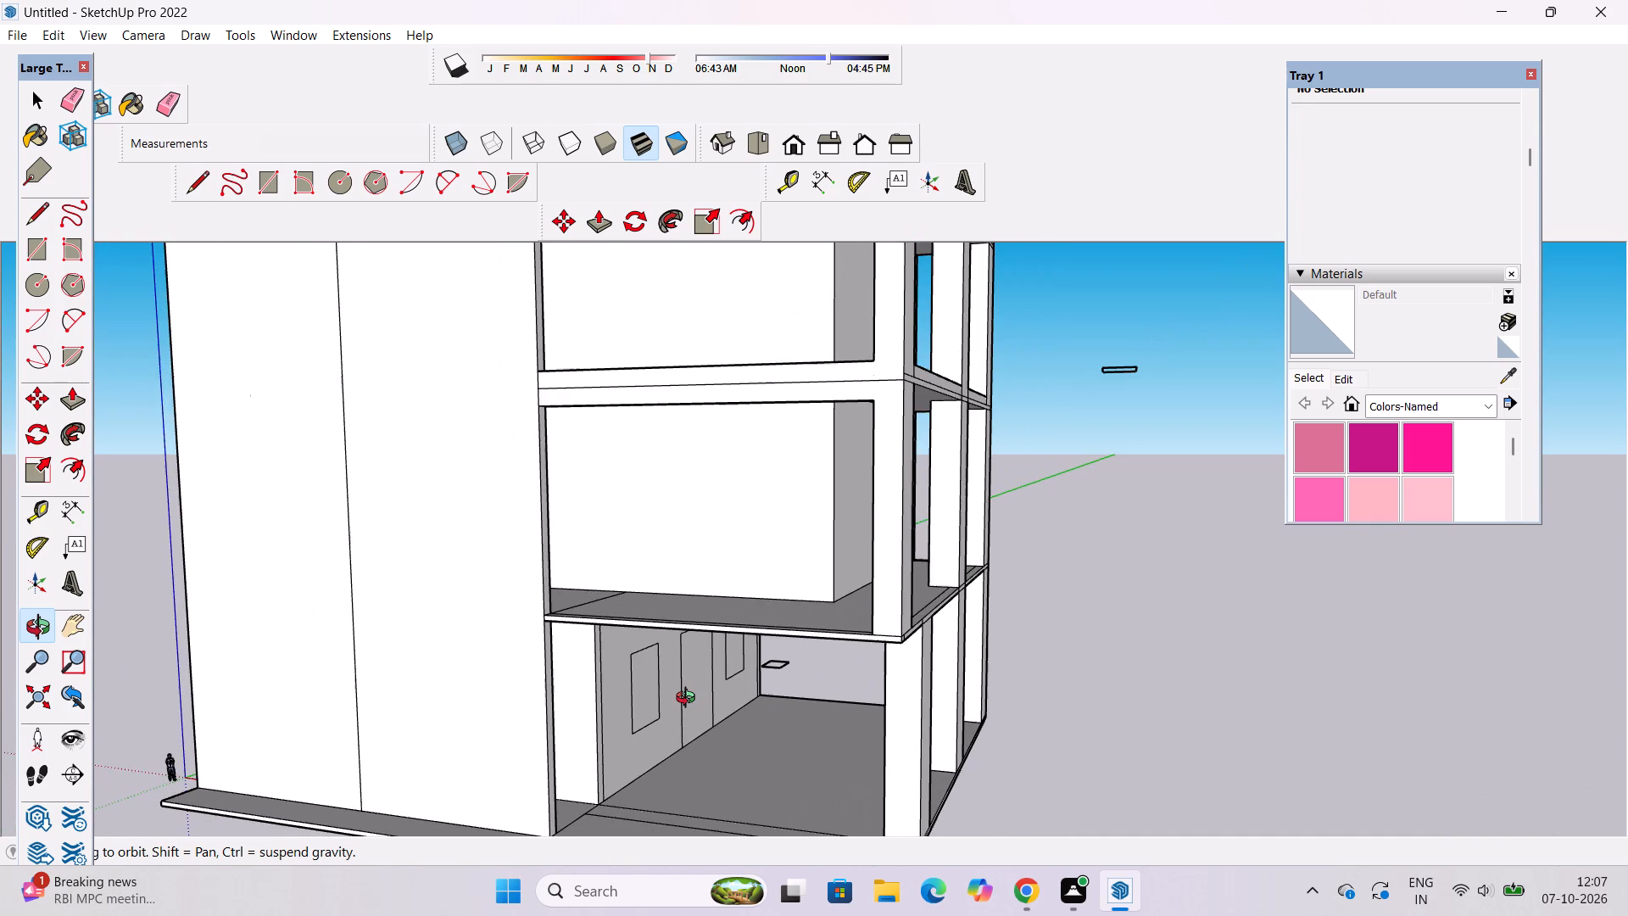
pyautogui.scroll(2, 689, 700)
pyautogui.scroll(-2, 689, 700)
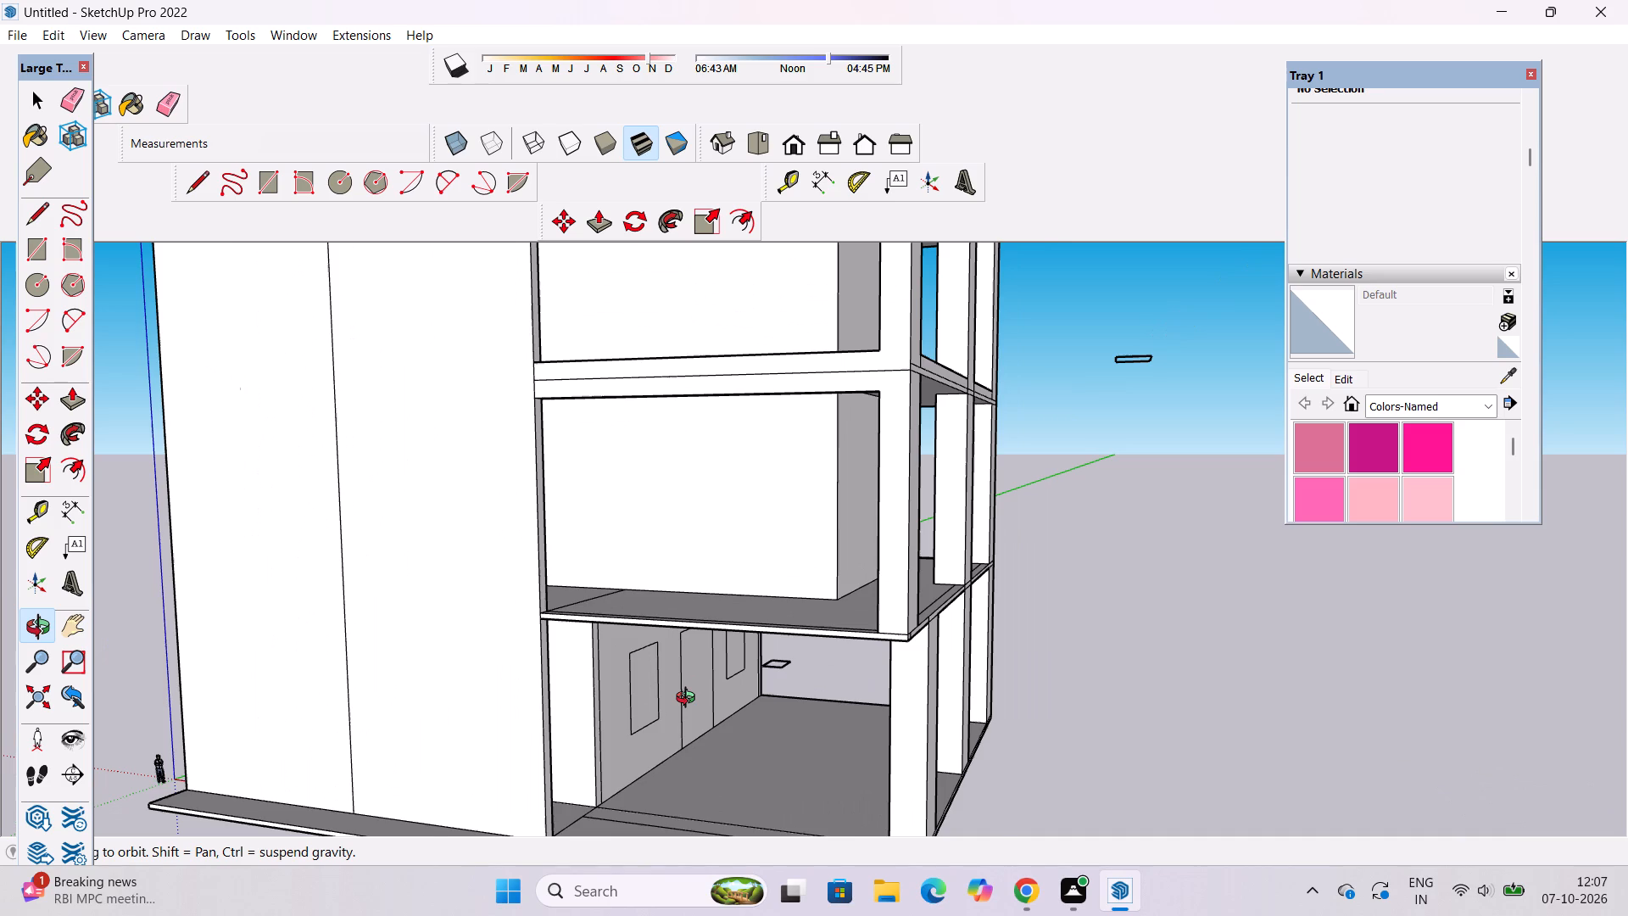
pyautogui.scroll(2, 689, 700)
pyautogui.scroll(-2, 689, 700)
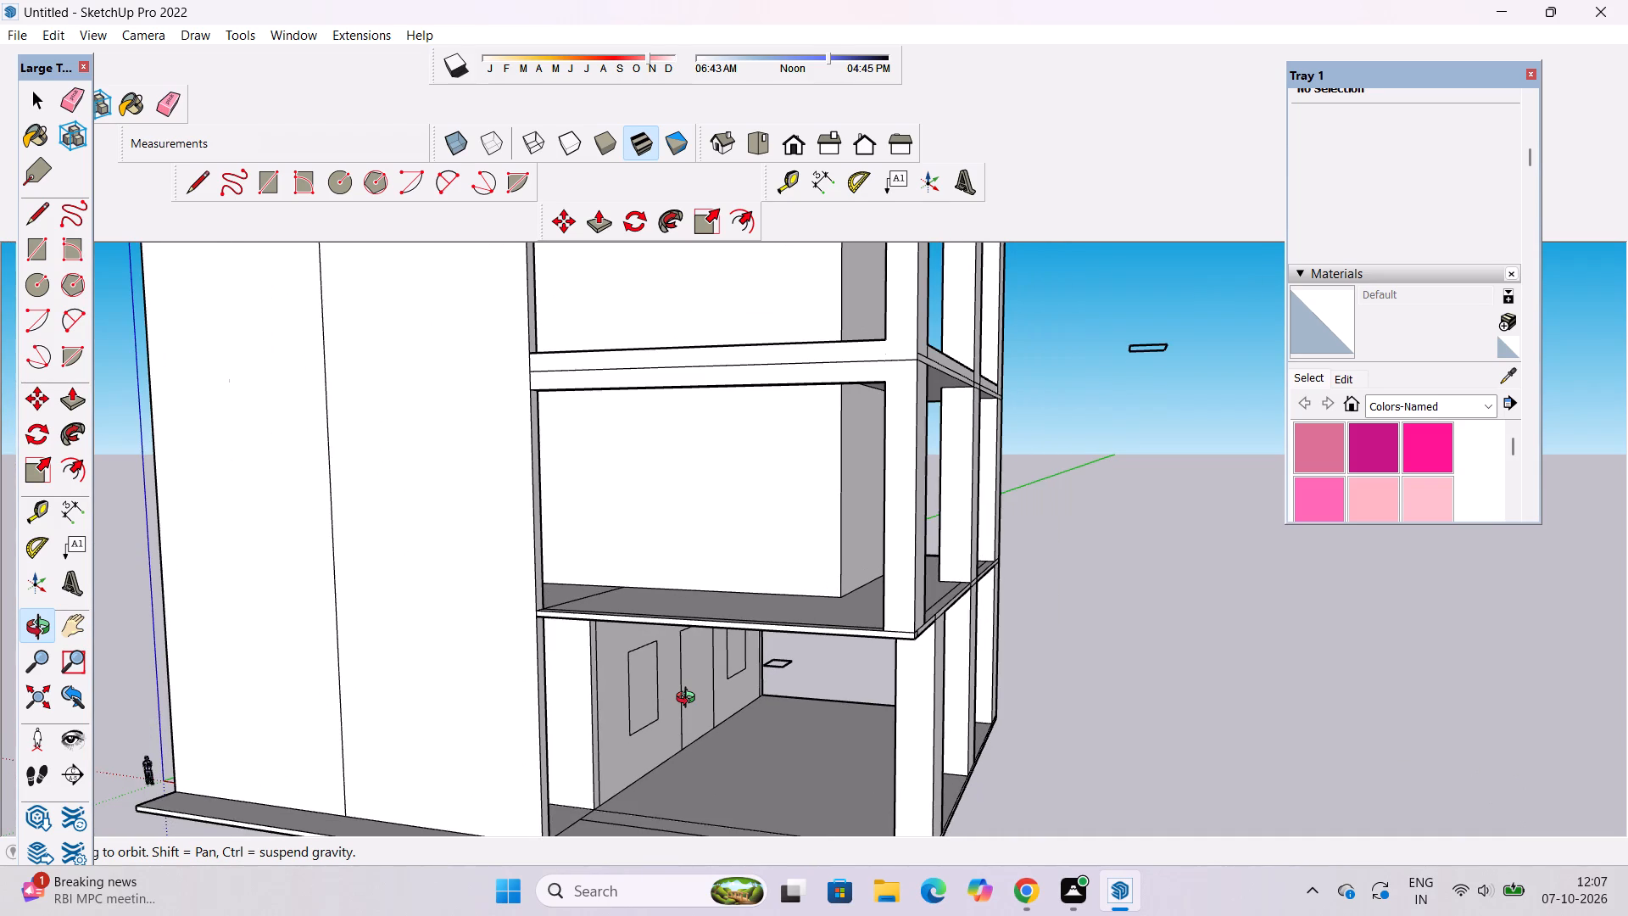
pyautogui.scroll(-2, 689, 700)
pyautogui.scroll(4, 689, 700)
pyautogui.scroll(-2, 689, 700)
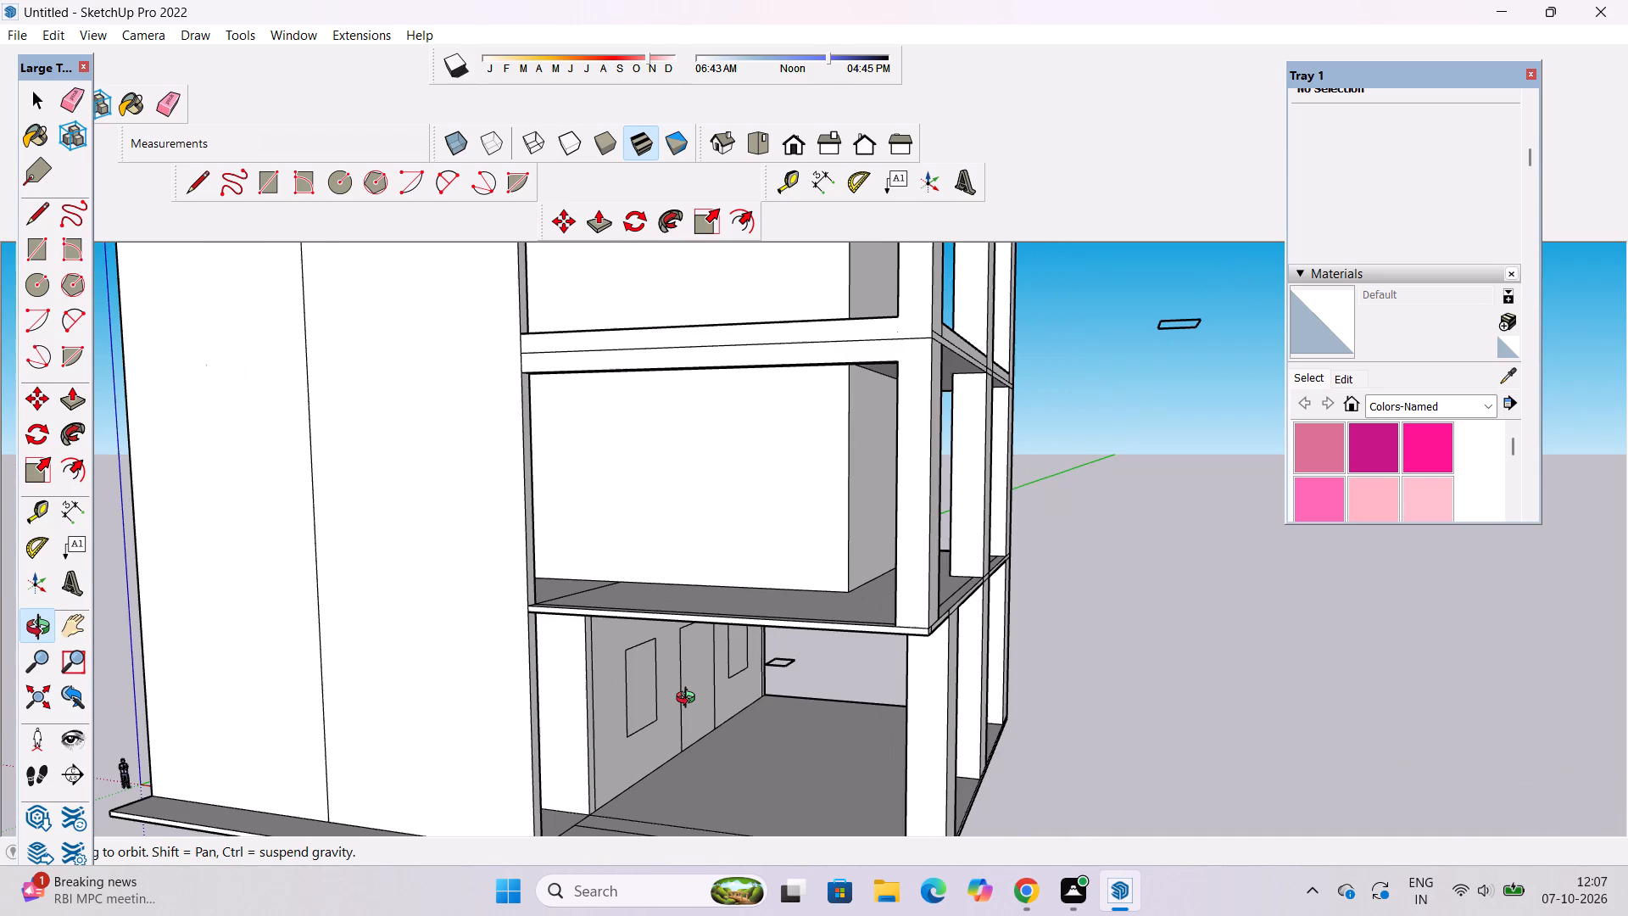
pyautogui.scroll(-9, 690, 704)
# Examine the building corner where the facade frames with low panels meet the divided side wall.
pyautogui.moveTo(754, 656); pyautogui.dragTo(466, 673)
pyautogui.scroll(6, 633, 571)
pyautogui.moveTo(600, 602); pyautogui.dragTo(1026, 610)
pyautogui.scroll(-4, 827, 585)
pyautogui.moveTo(616, 628); pyautogui.dragTo(967, 654)
pyautogui.scroll(2, 878, 610)
pyautogui.keyDown('shift'); pyautogui.moveTo(878, 606); pyautogui.dragTo(797, 663); pyautogui.keyUp('shift')
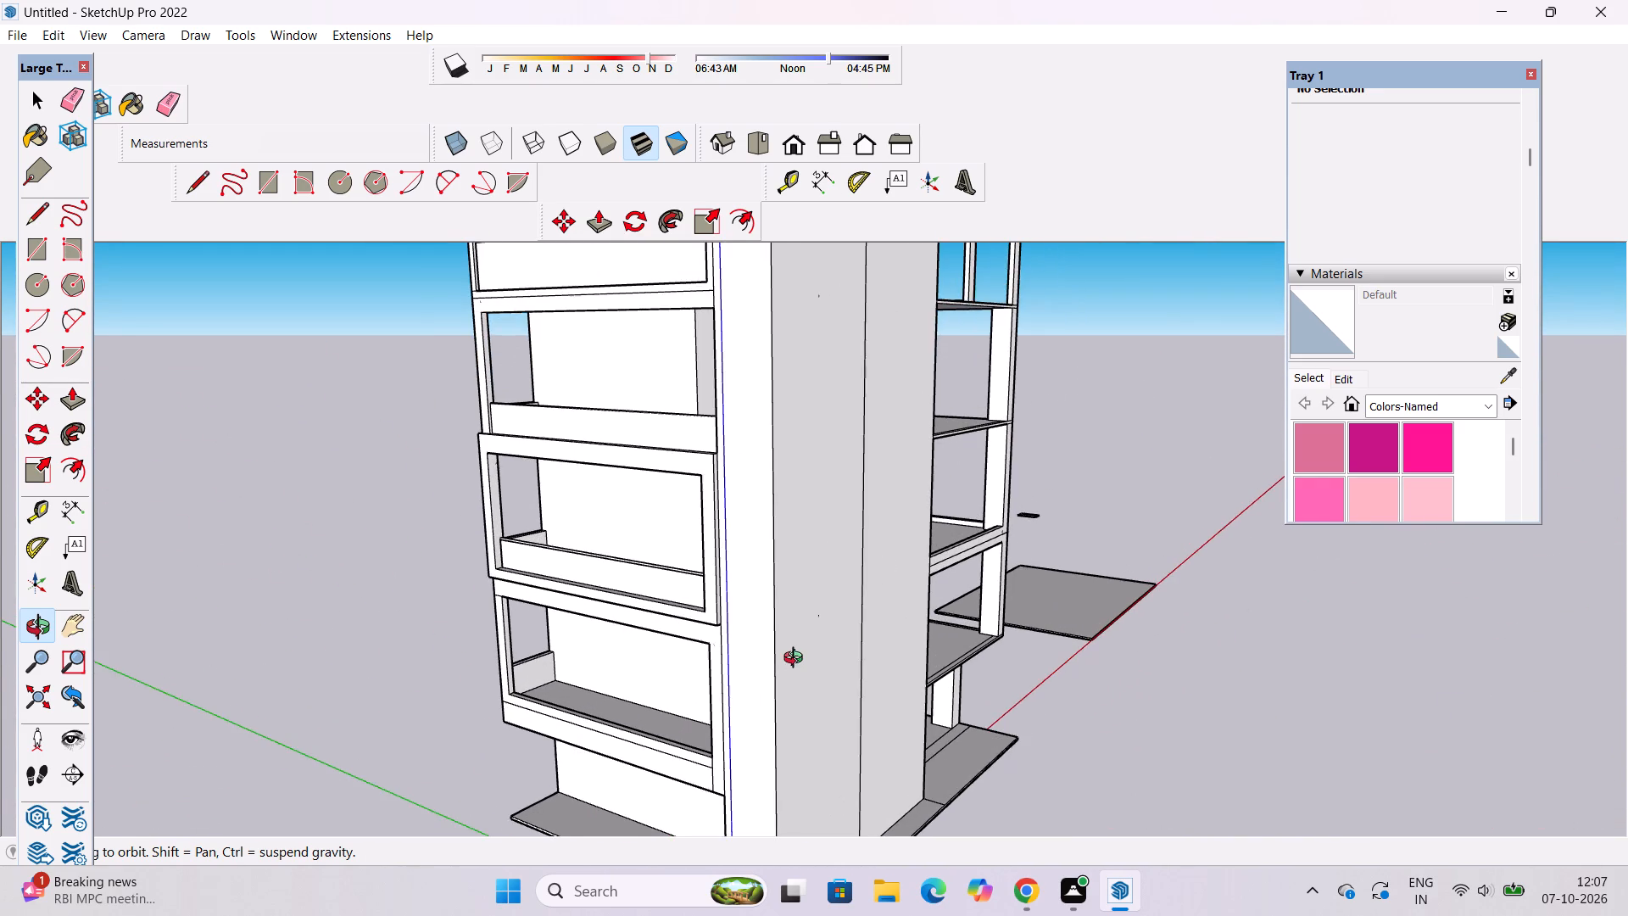
pyautogui.scroll(1, 797, 660)
pyautogui.keyDown('shift'); pyautogui.moveTo(800, 649); pyautogui.dragTo(785, 657); pyautogui.keyUp('shift')
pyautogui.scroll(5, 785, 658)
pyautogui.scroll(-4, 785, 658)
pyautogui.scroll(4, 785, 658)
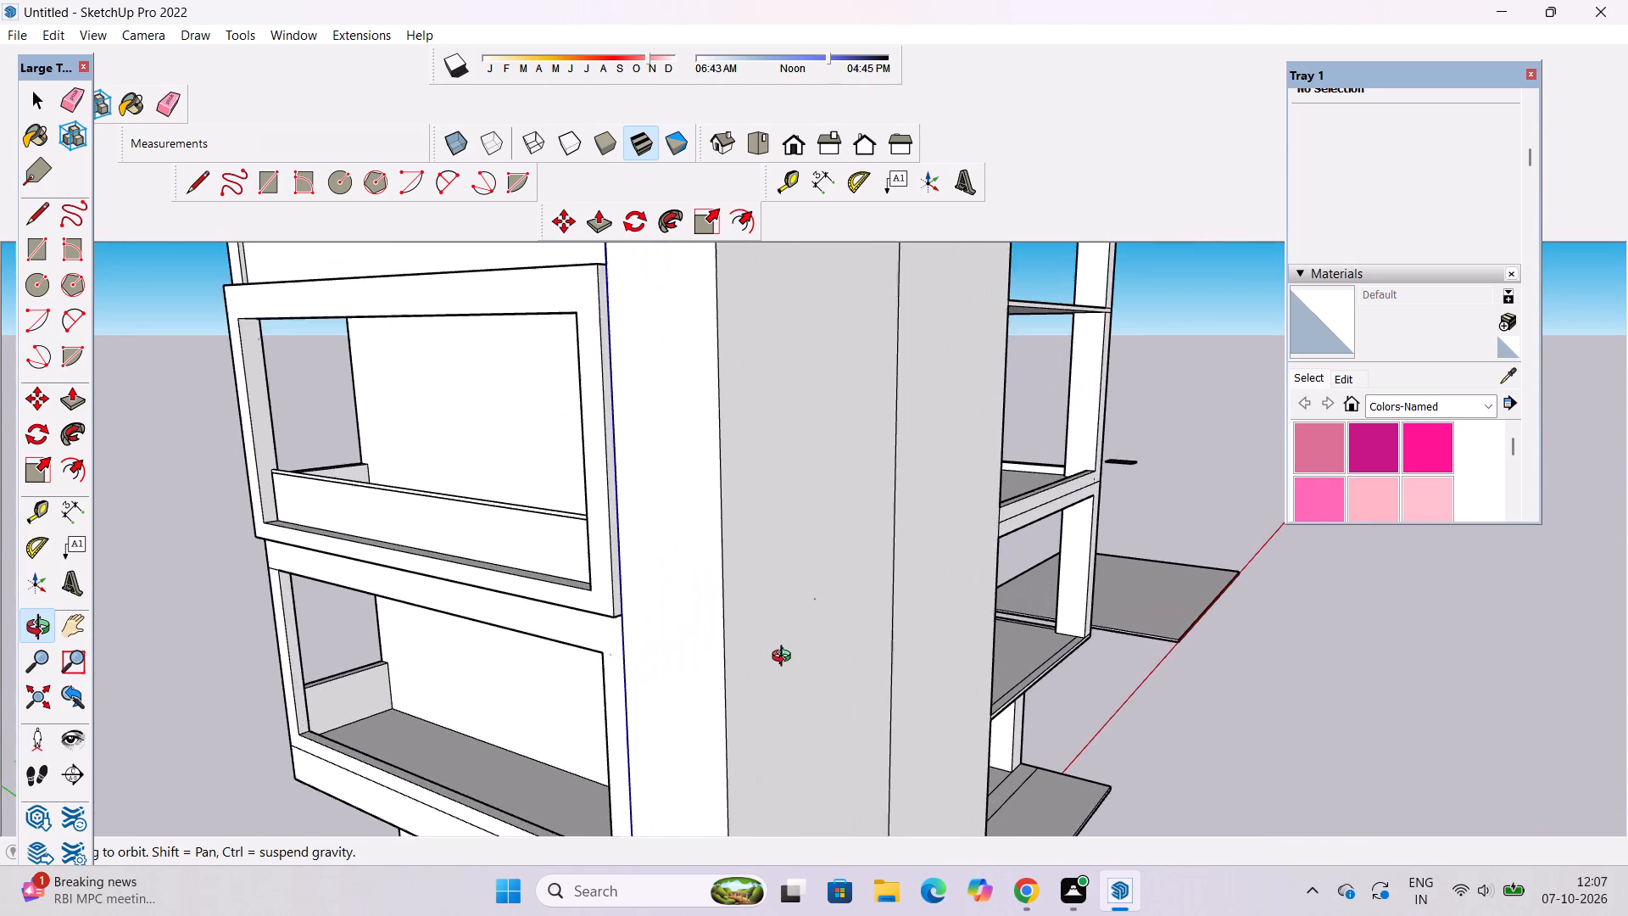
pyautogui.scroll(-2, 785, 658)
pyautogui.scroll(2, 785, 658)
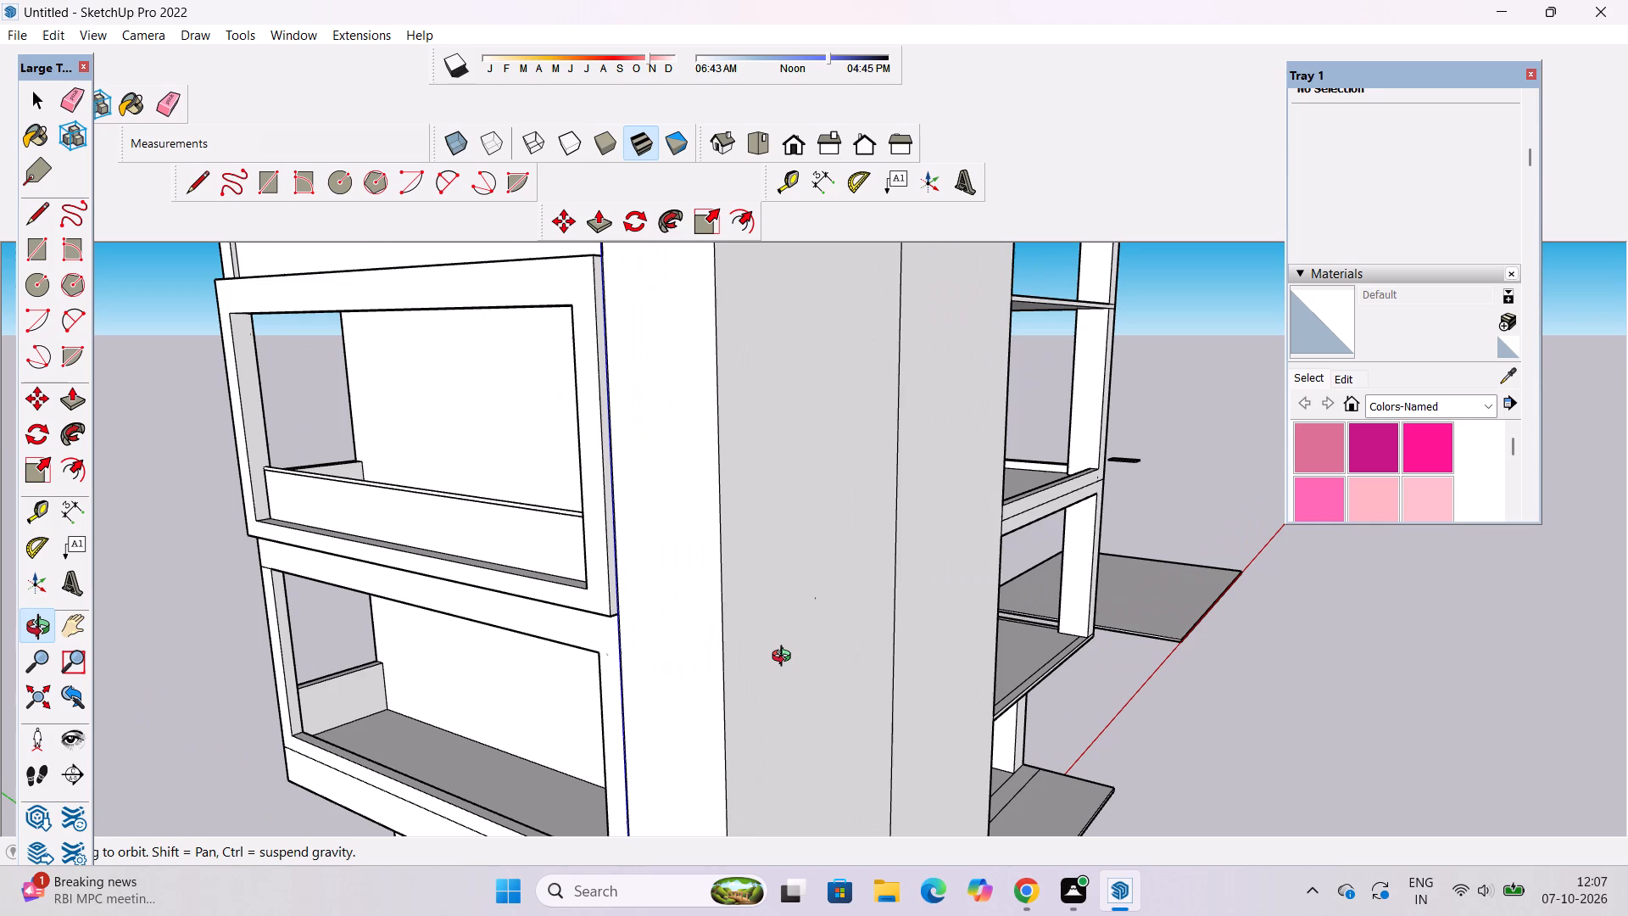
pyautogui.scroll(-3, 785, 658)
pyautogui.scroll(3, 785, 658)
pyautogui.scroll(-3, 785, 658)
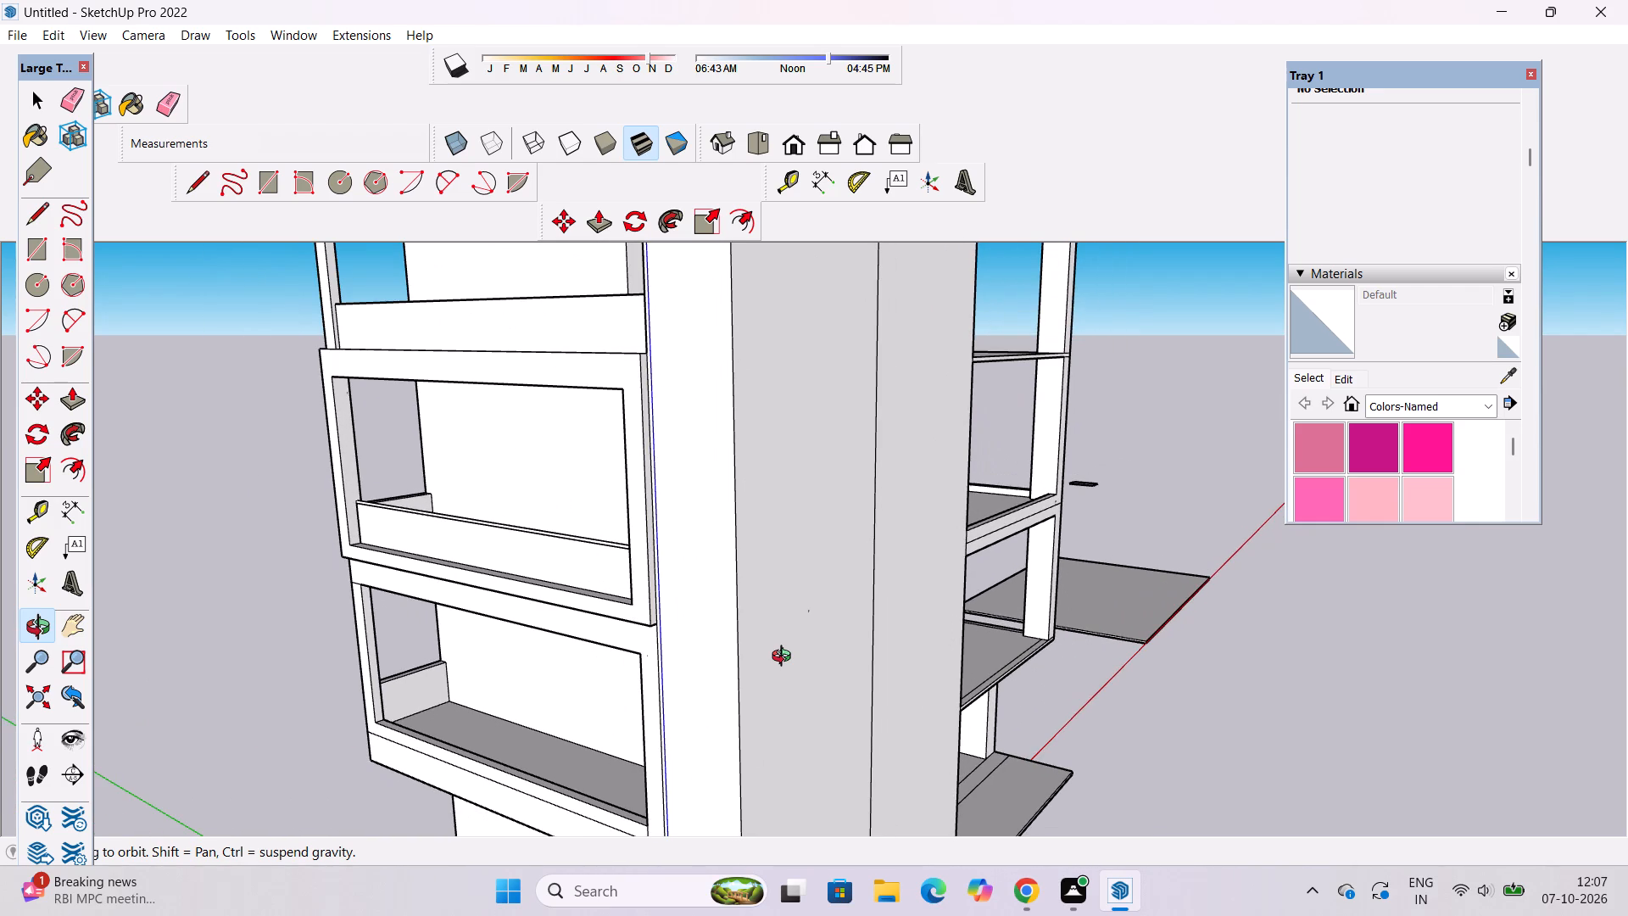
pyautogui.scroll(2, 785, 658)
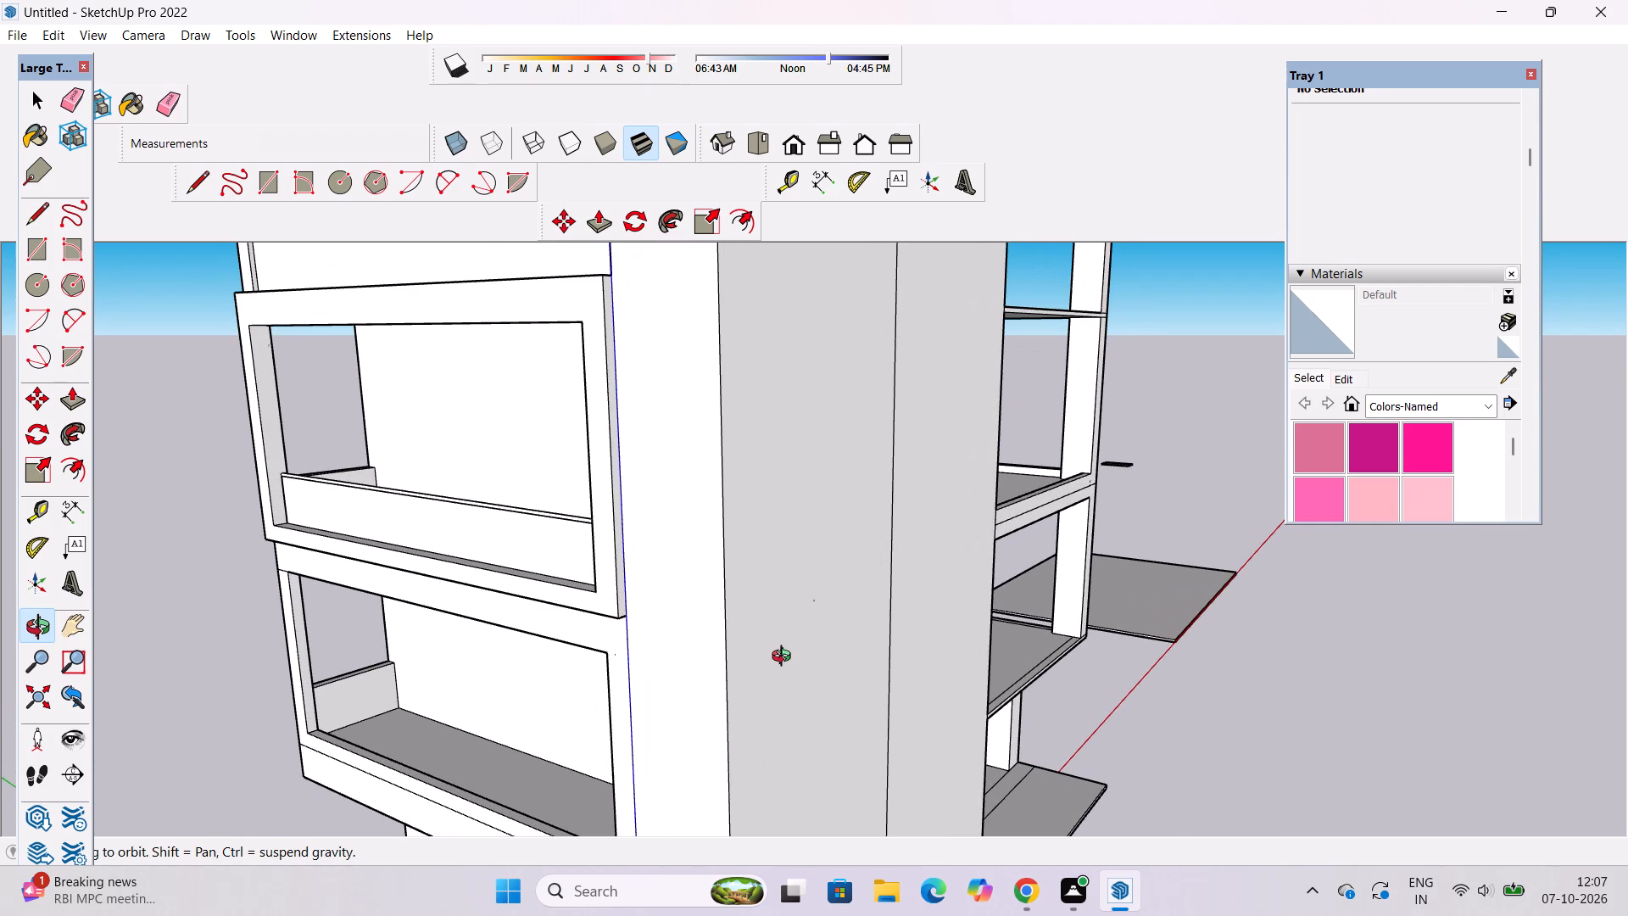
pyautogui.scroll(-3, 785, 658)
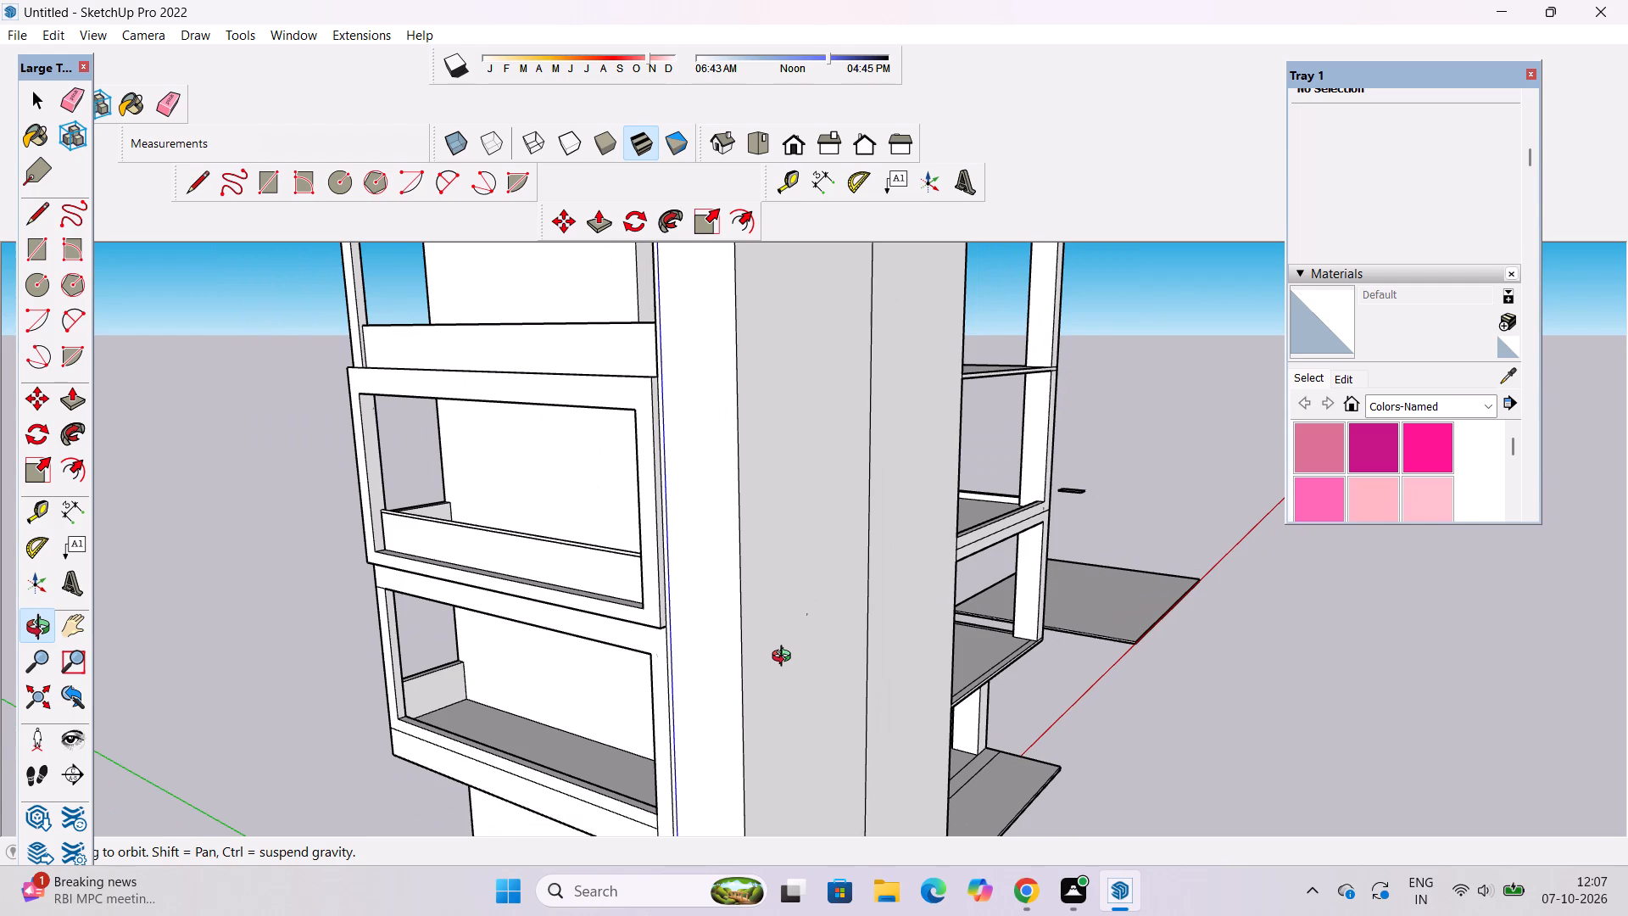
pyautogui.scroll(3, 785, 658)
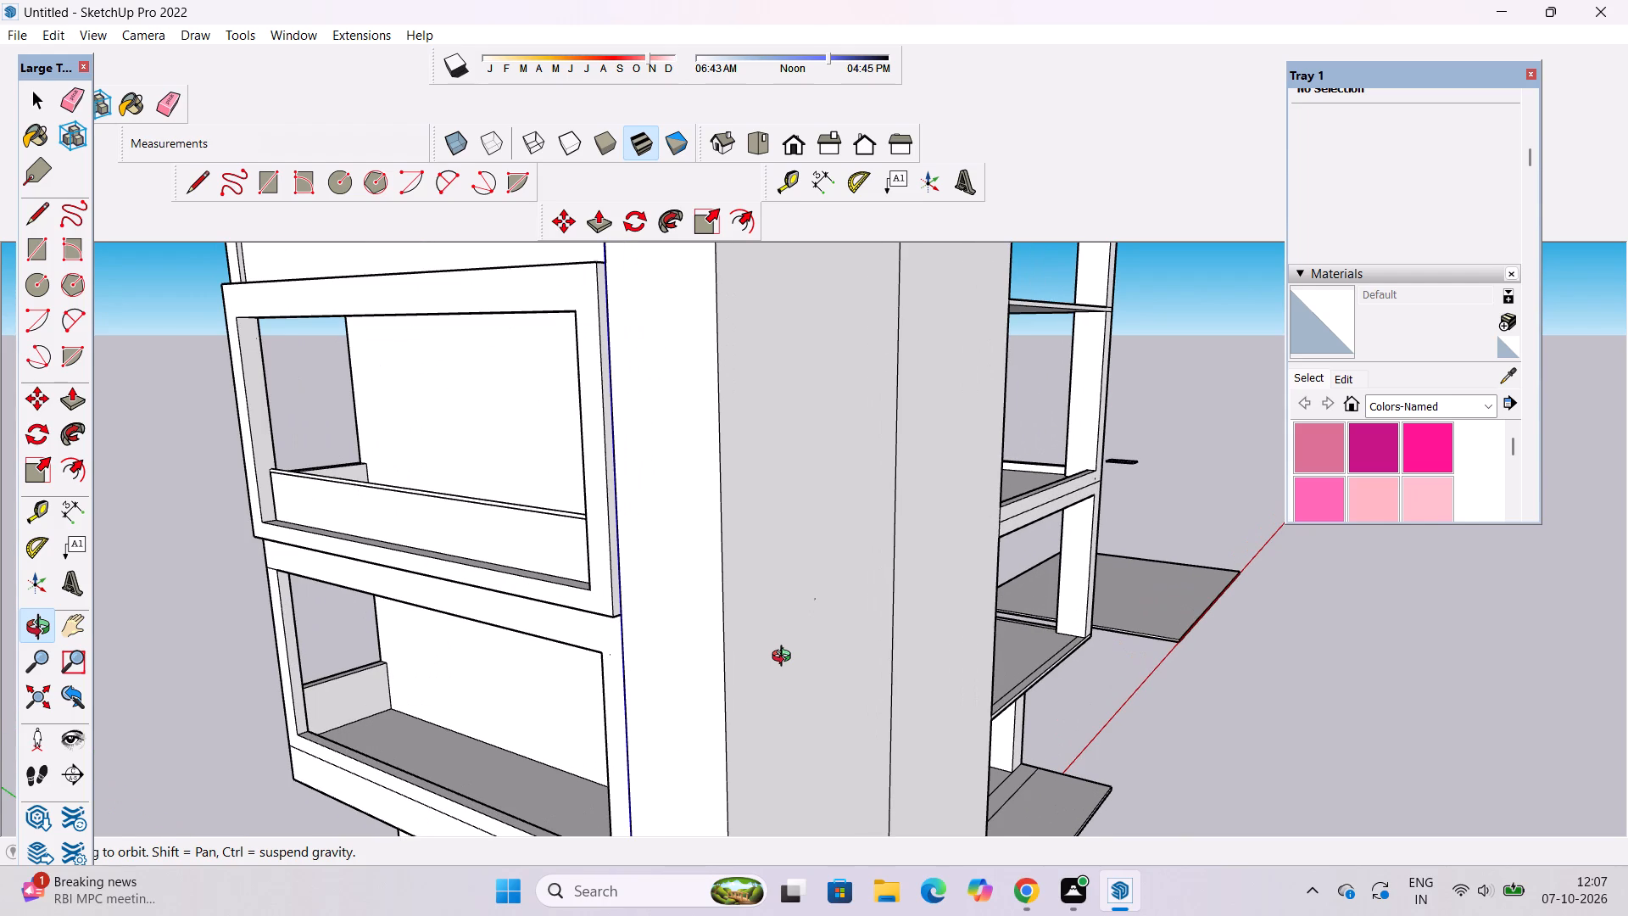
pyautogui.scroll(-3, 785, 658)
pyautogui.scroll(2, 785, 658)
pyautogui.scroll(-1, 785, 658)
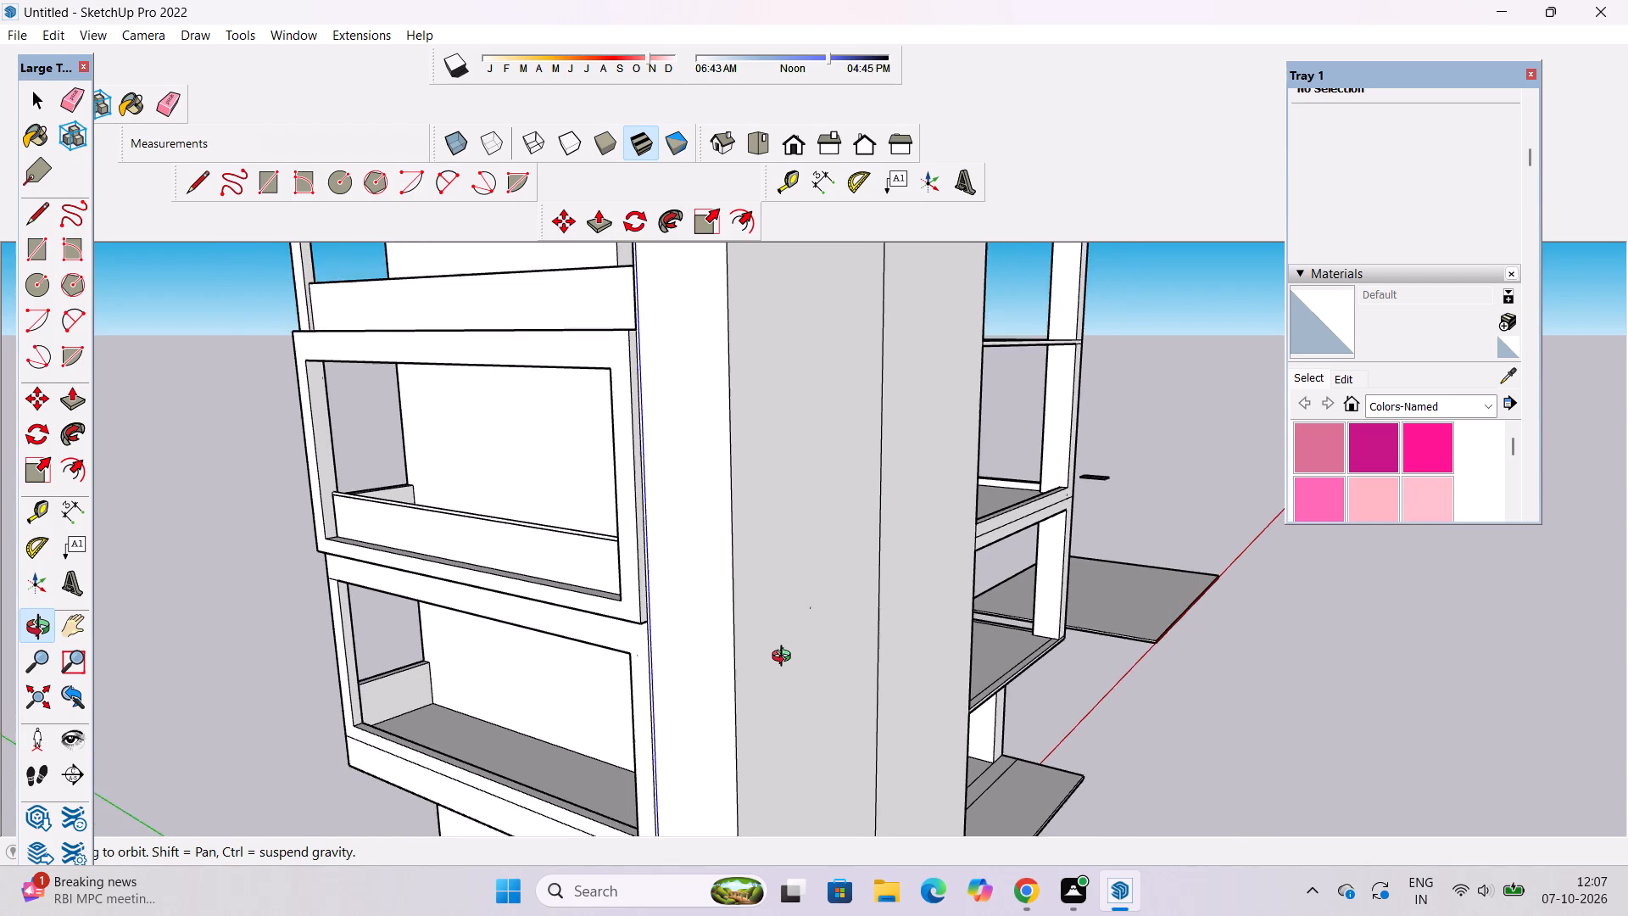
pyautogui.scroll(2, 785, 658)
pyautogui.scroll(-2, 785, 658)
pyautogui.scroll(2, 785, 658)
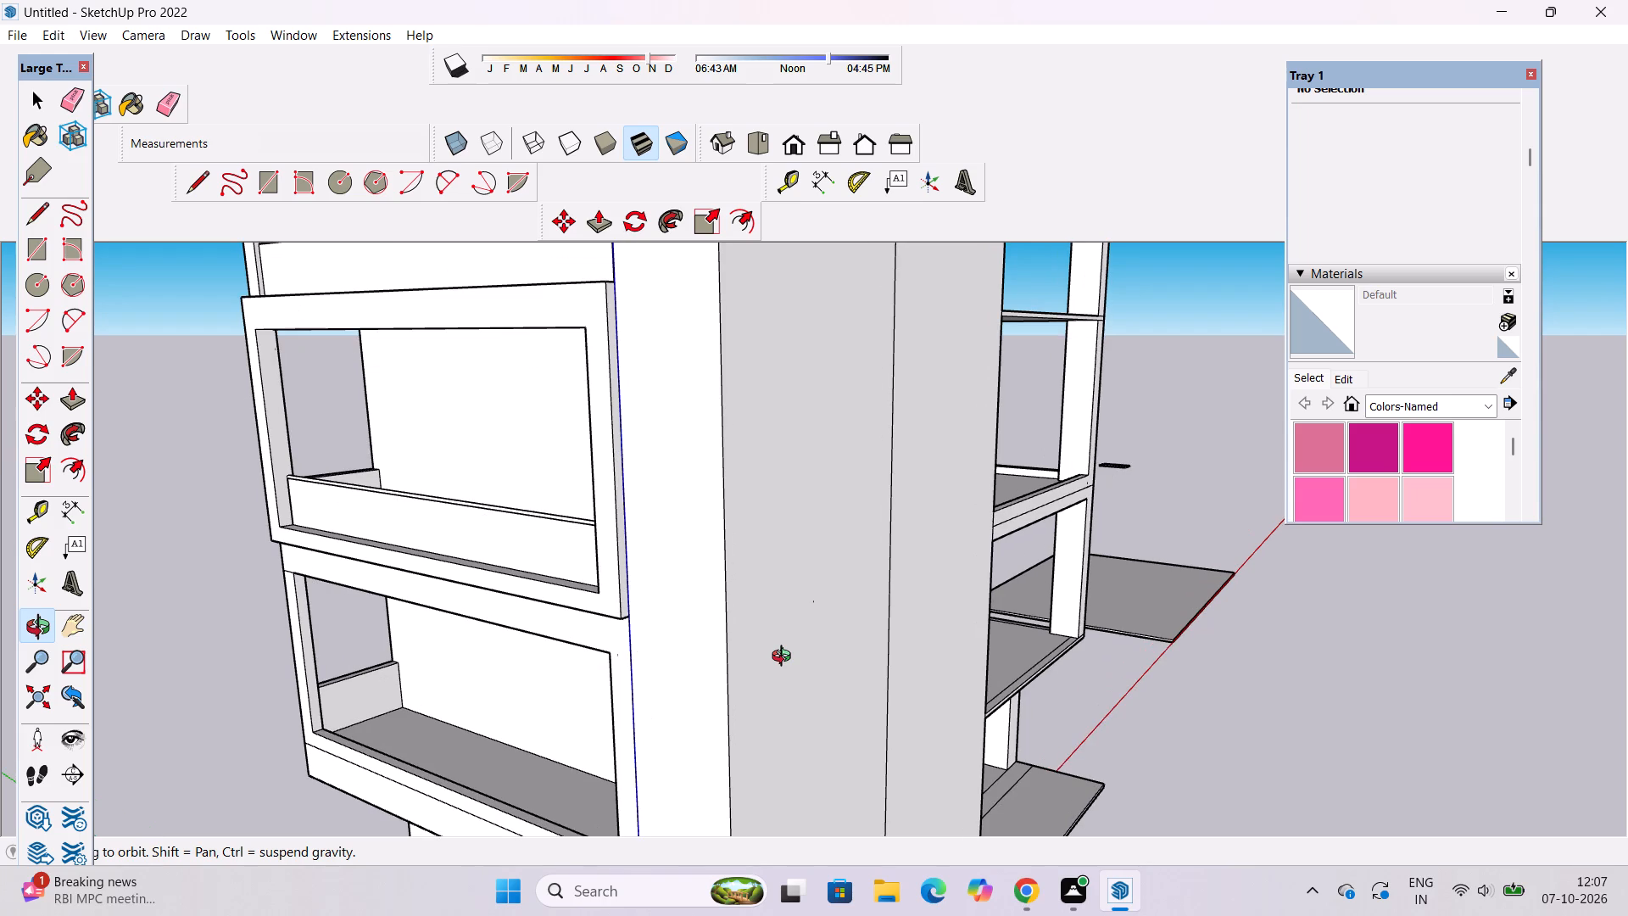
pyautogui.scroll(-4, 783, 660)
# Examine the upper part of the divided side wall and the open floors beside it.
pyautogui.keyDown('shift'); pyautogui.moveTo(811, 585); pyautogui.dragTo(836, 721); pyautogui.keyUp('shift')
pyautogui.scroll(-6, 821, 699)
pyautogui.moveTo(871, 658); pyautogui.dragTo(636, 605)
pyautogui.keyDown('shift'); pyautogui.moveTo(654, 623); pyautogui.dragTo(683, 472); pyautogui.keyUp('shift')
pyautogui.scroll(-4, 743, 469)
pyautogui.moveTo(770, 452); pyautogui.dragTo(788, 674)
pyautogui.scroll(3, 833, 556)
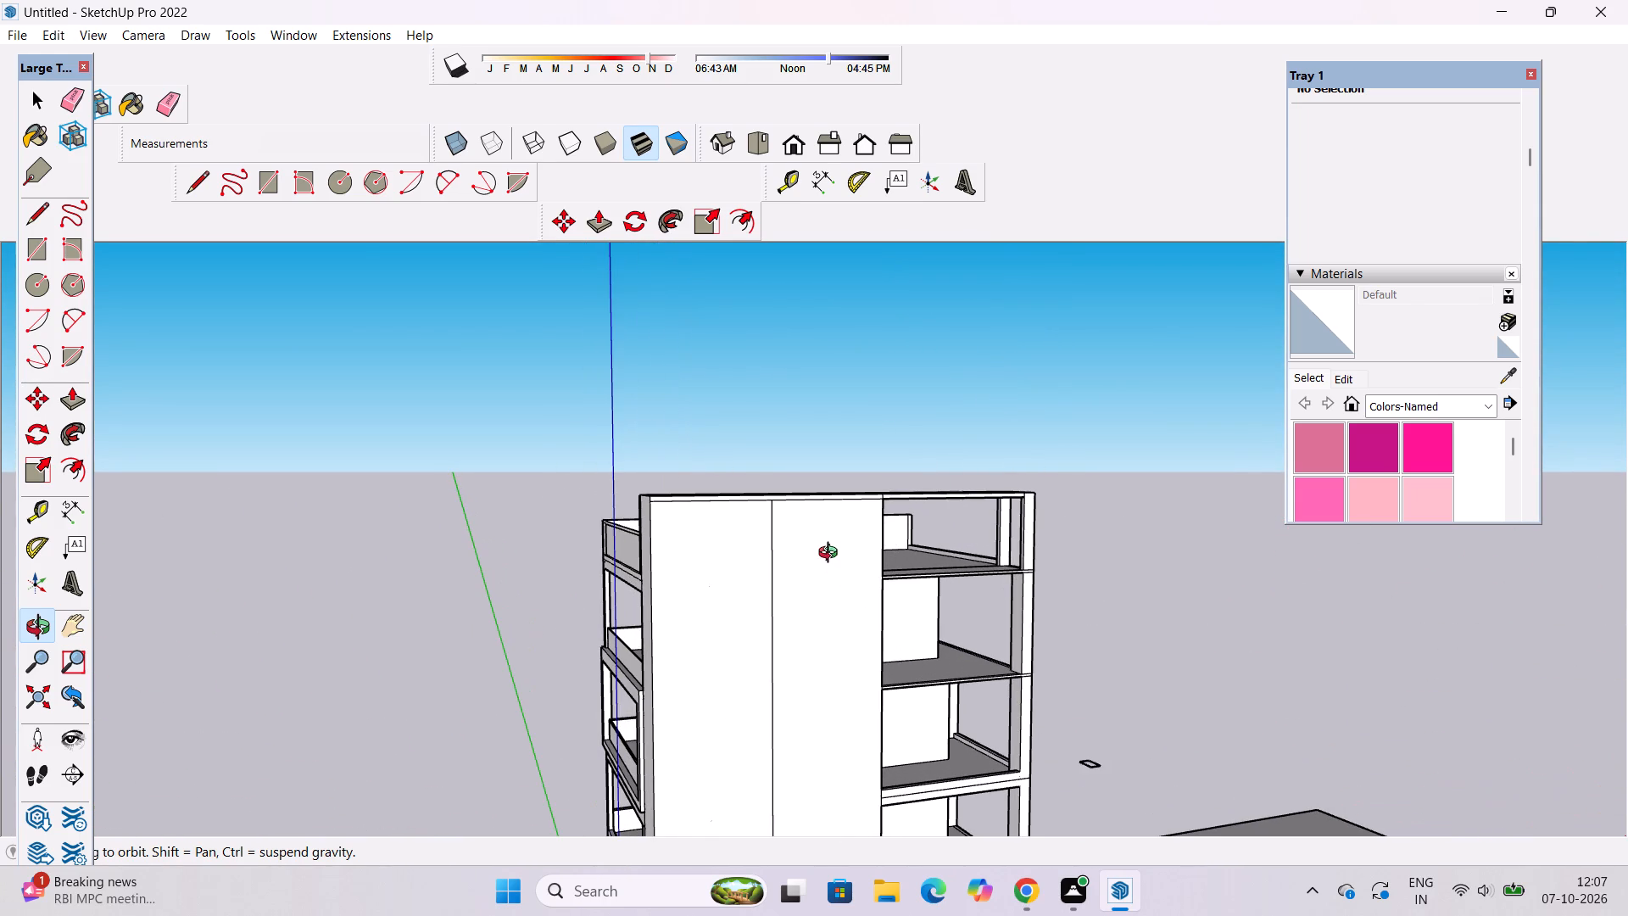
# Examine the upper part of the divided side wall together with the adjoining railed facade and open floors.
pyautogui.keyDown('shift'); pyautogui.moveTo(815, 567); pyautogui.dragTo(806, 515); pyautogui.keyUp('shift')
pyautogui.moveTo(804, 512); pyautogui.dragTo(884, 547)
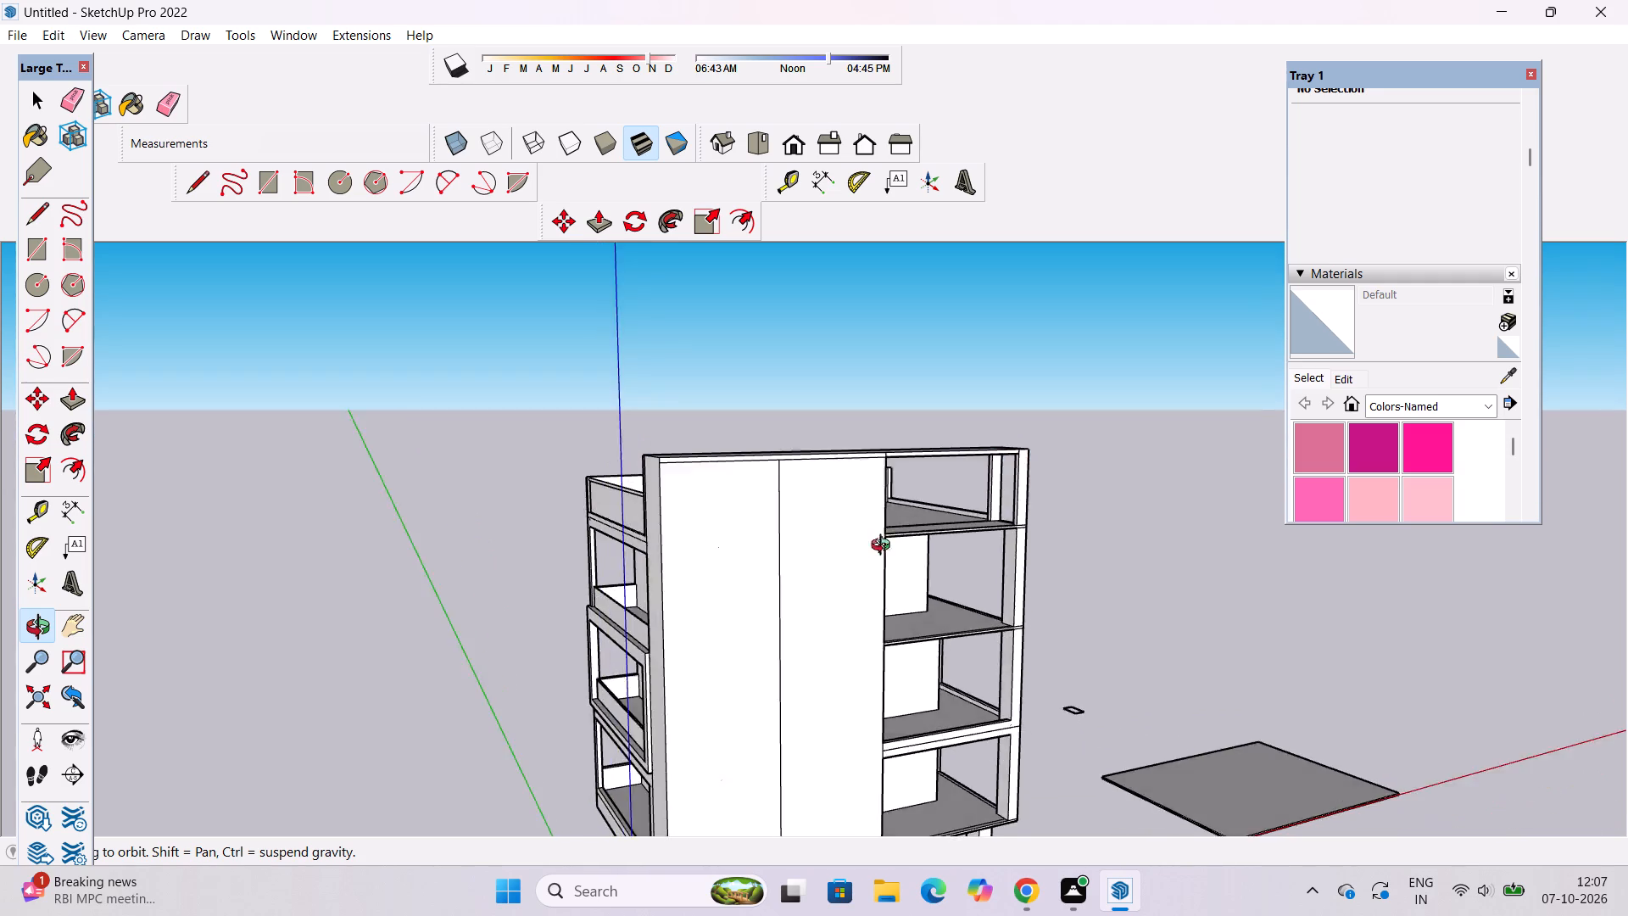
pyautogui.moveTo(884, 547); pyautogui.dragTo(975, 573)
pyautogui.scroll(4, 863, 519)
pyautogui.keyDown('shift'); pyautogui.moveTo(877, 619); pyautogui.dragTo(792, 617); pyautogui.keyUp('shift')
pyautogui.scroll(5, 778, 617)
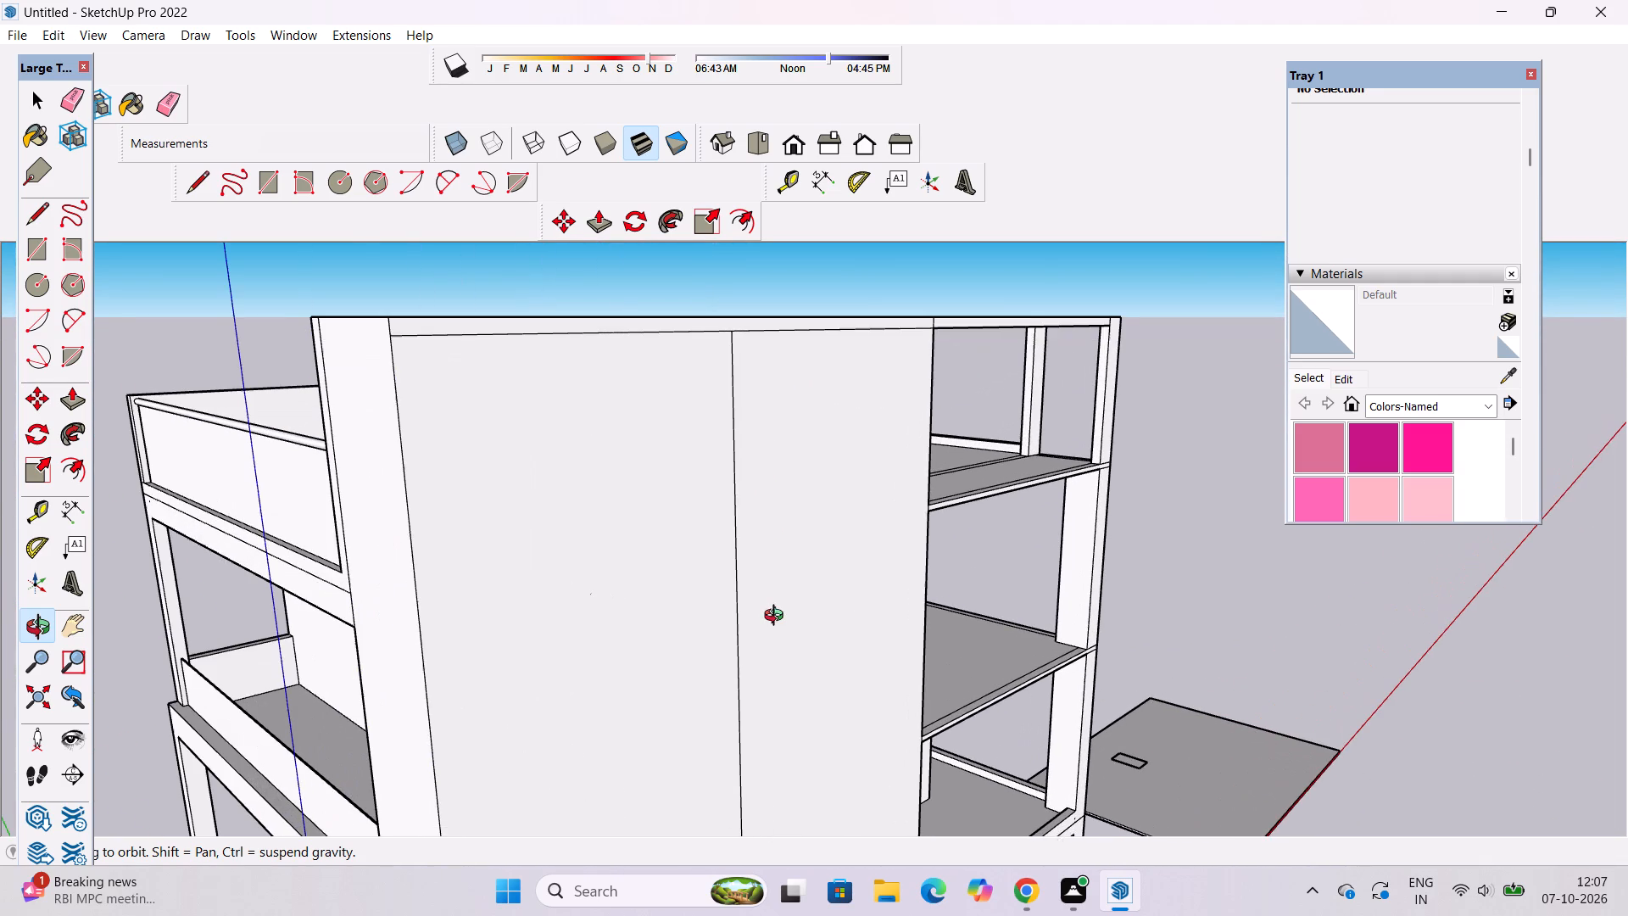
pyautogui.scroll(-4, 777, 606)
pyautogui.keyDown('shift'); pyautogui.moveTo(774, 605); pyautogui.dragTo(773, 579); pyautogui.keyUp('shift')
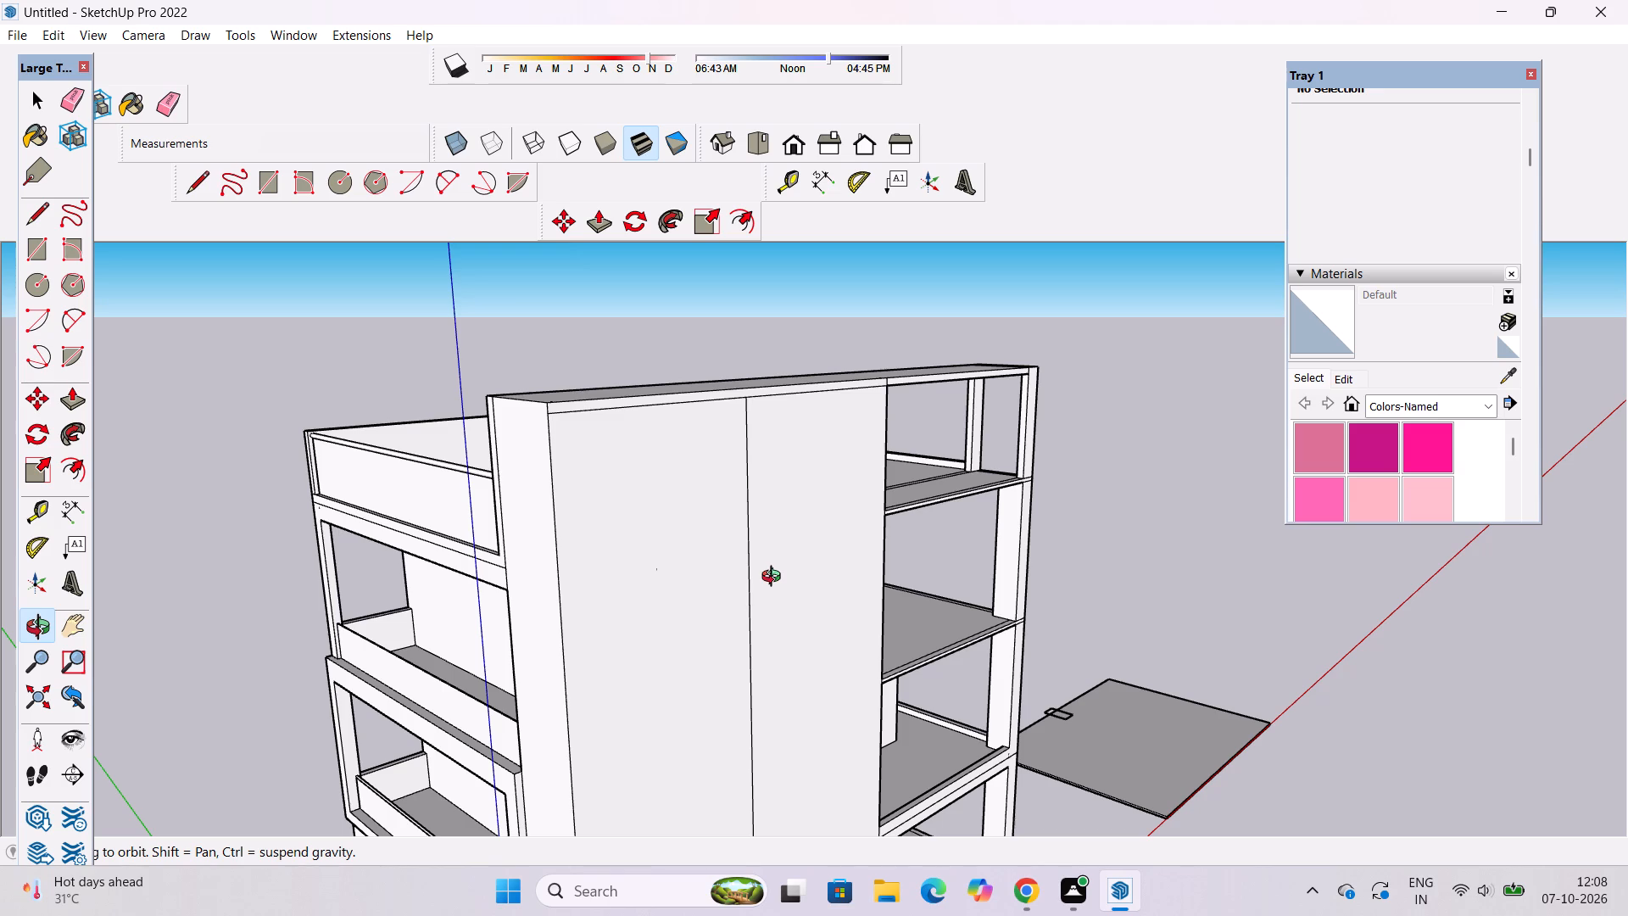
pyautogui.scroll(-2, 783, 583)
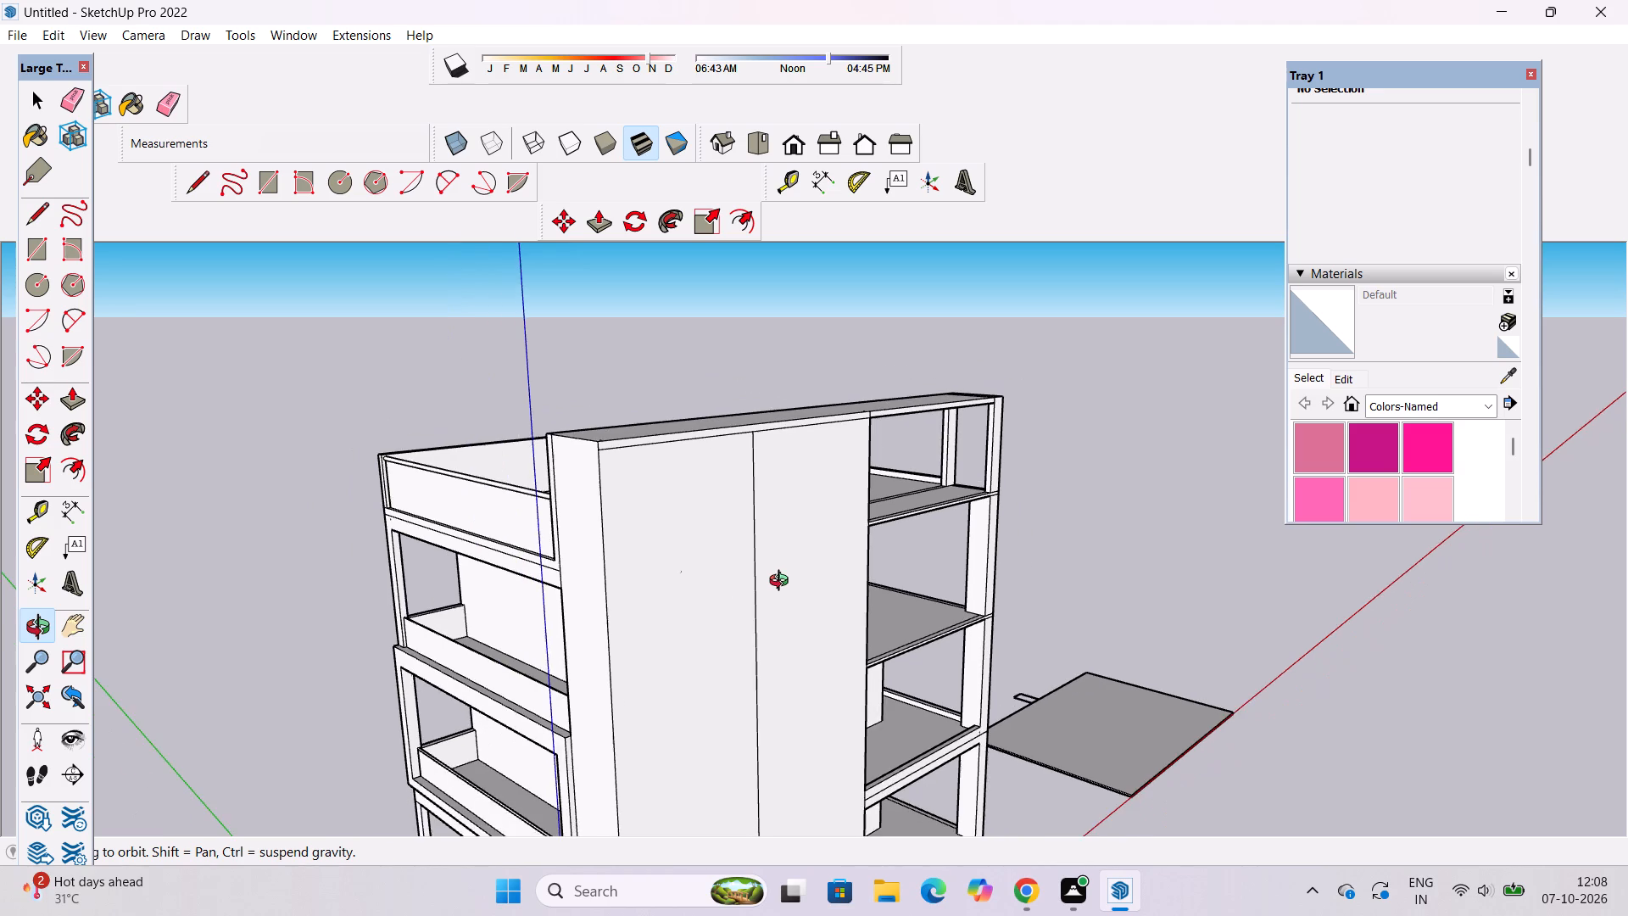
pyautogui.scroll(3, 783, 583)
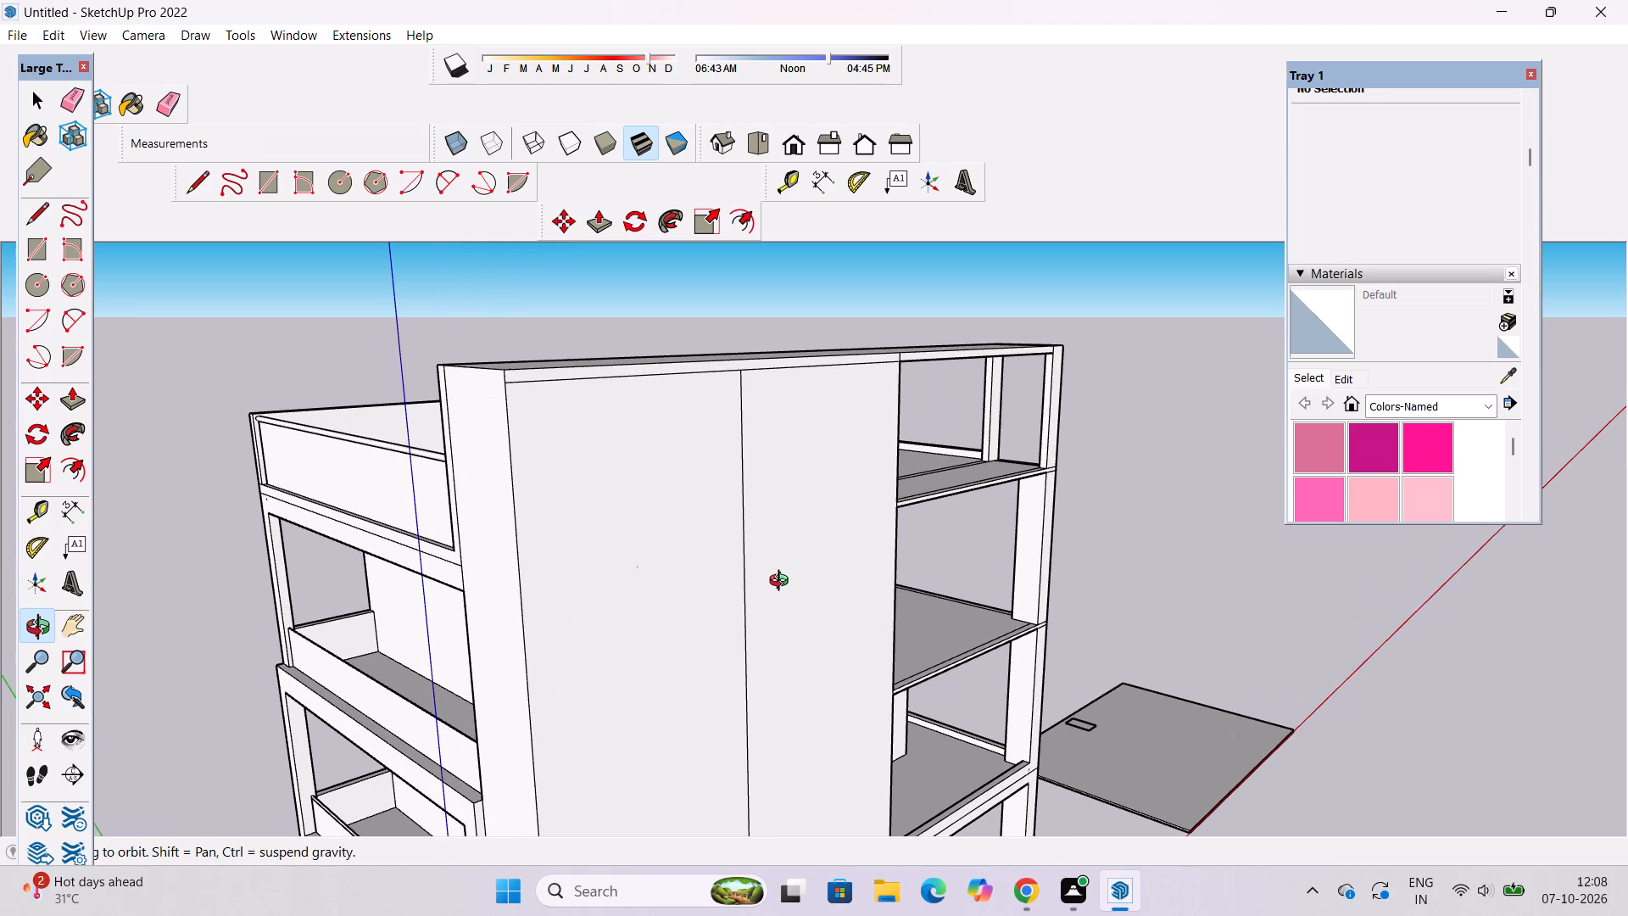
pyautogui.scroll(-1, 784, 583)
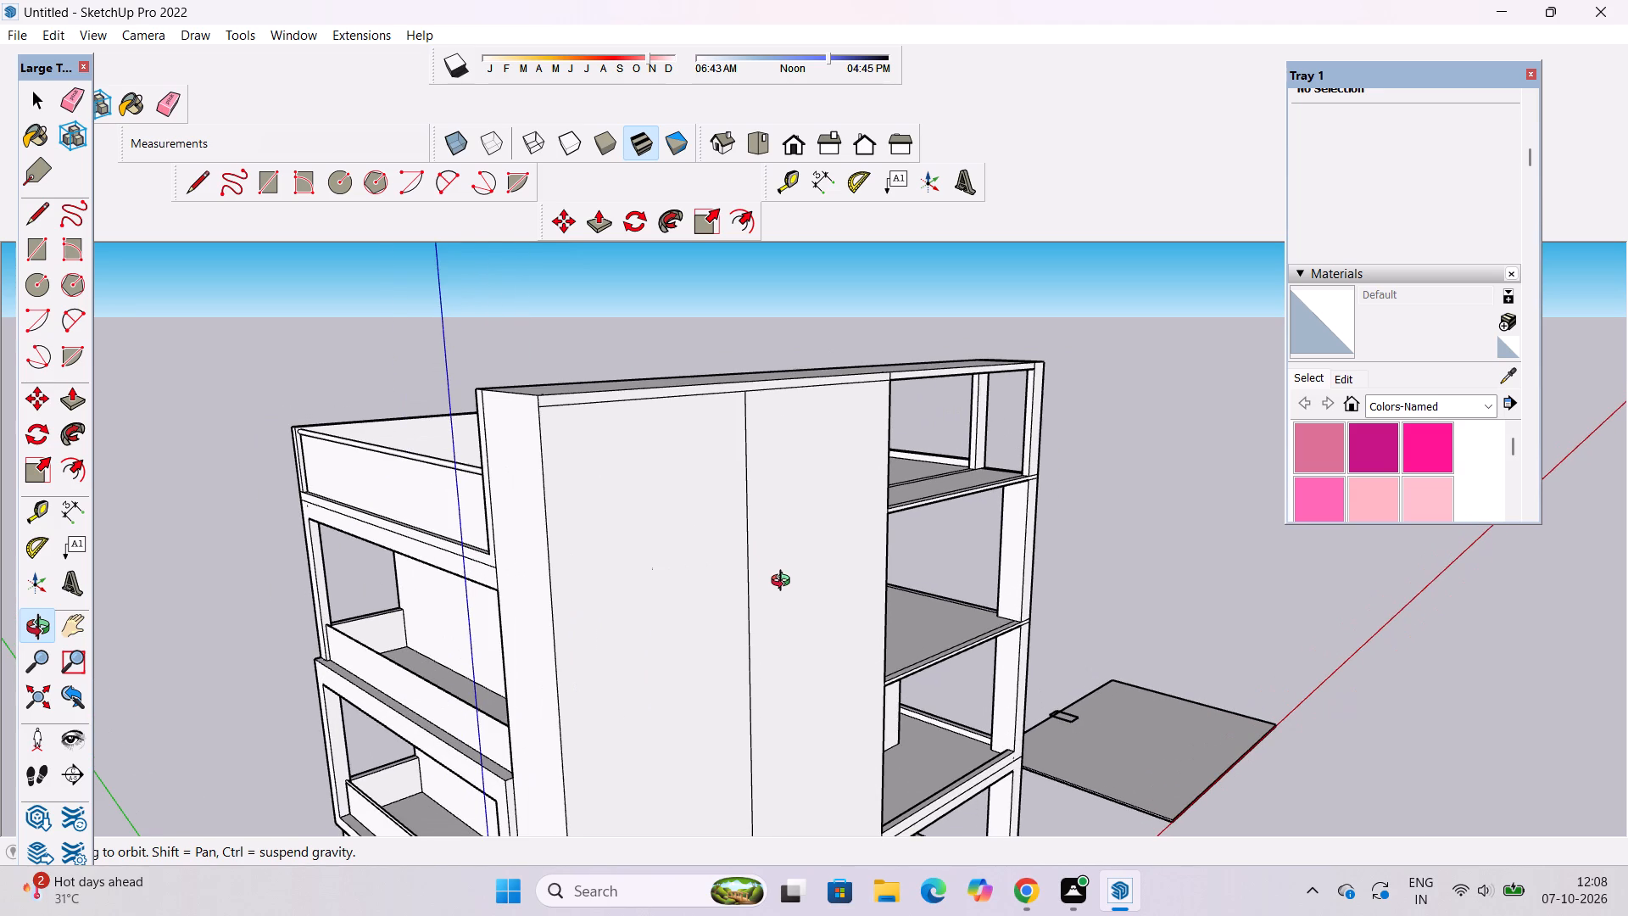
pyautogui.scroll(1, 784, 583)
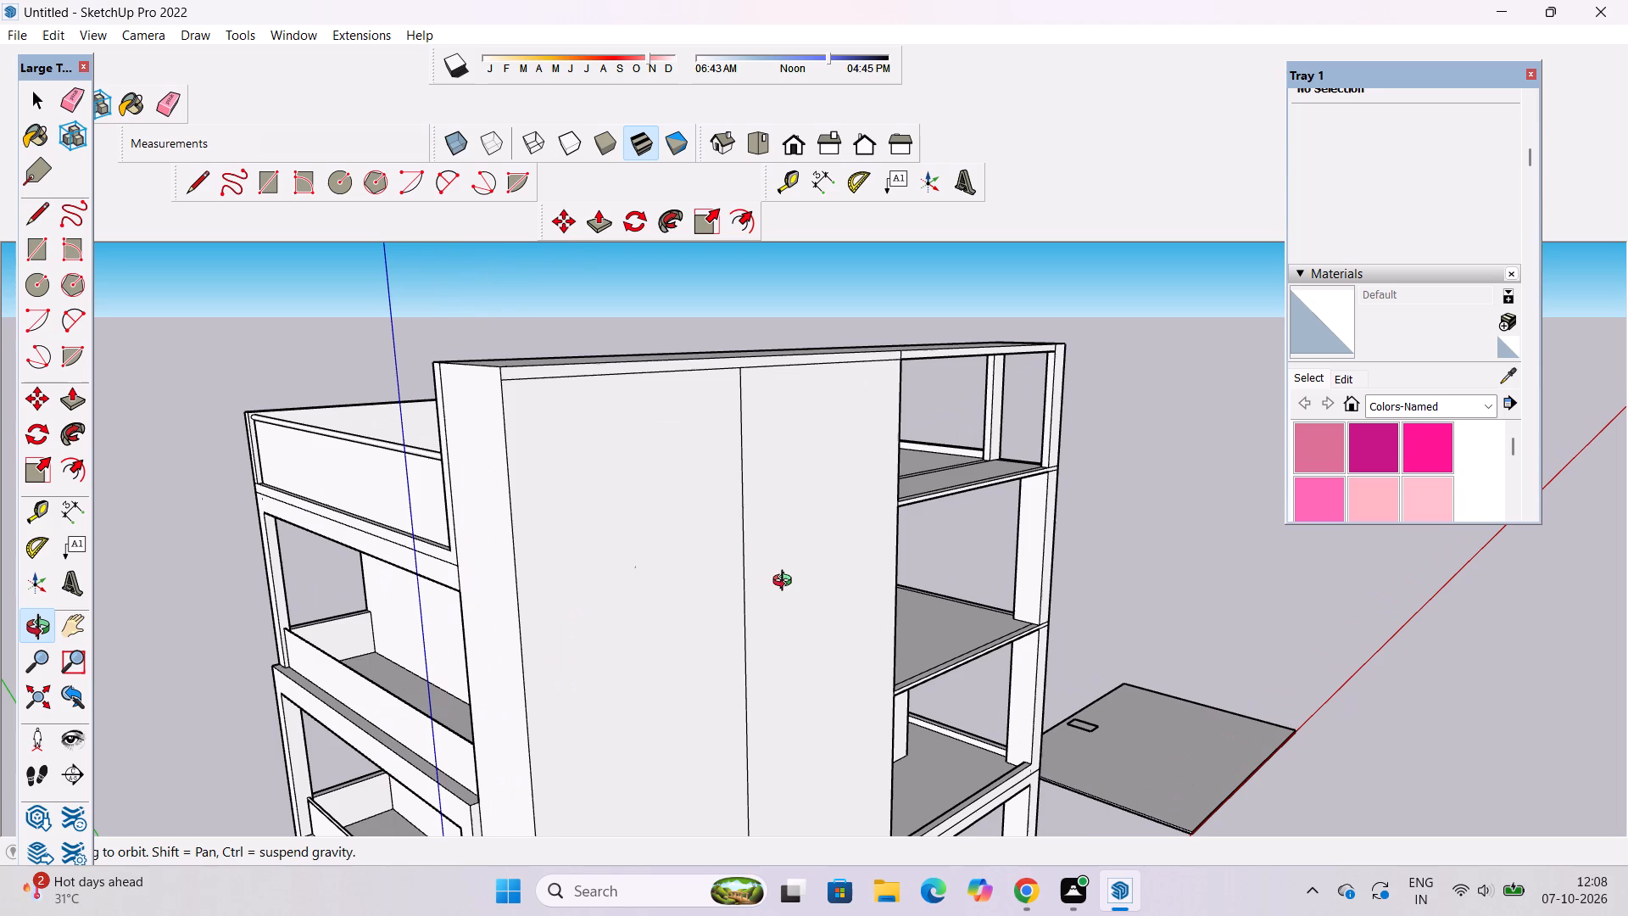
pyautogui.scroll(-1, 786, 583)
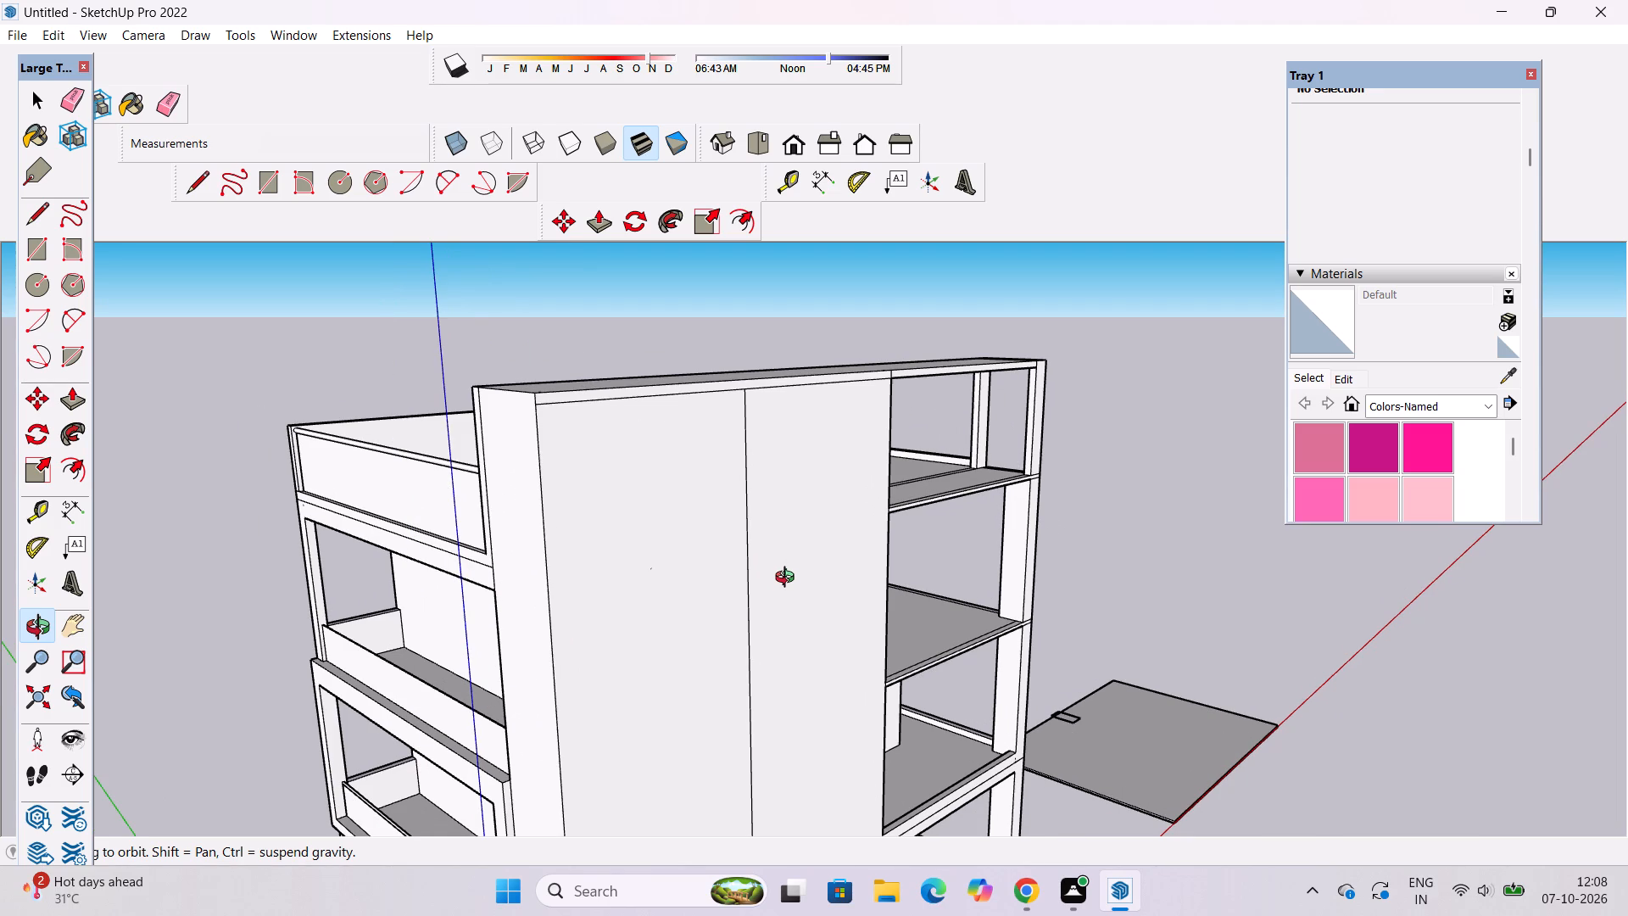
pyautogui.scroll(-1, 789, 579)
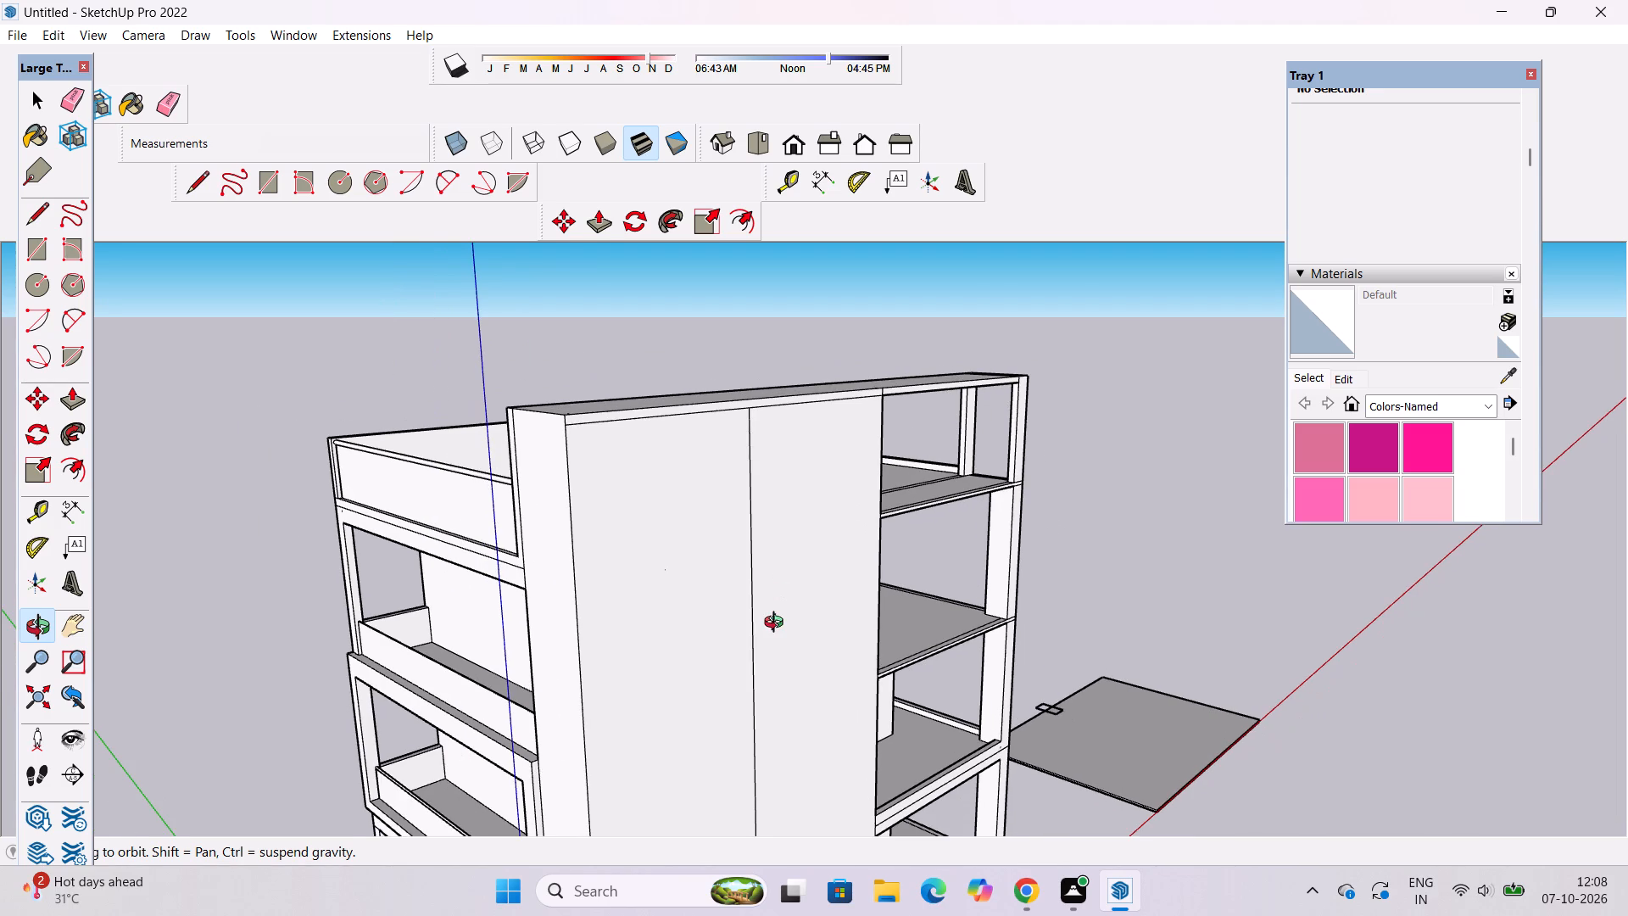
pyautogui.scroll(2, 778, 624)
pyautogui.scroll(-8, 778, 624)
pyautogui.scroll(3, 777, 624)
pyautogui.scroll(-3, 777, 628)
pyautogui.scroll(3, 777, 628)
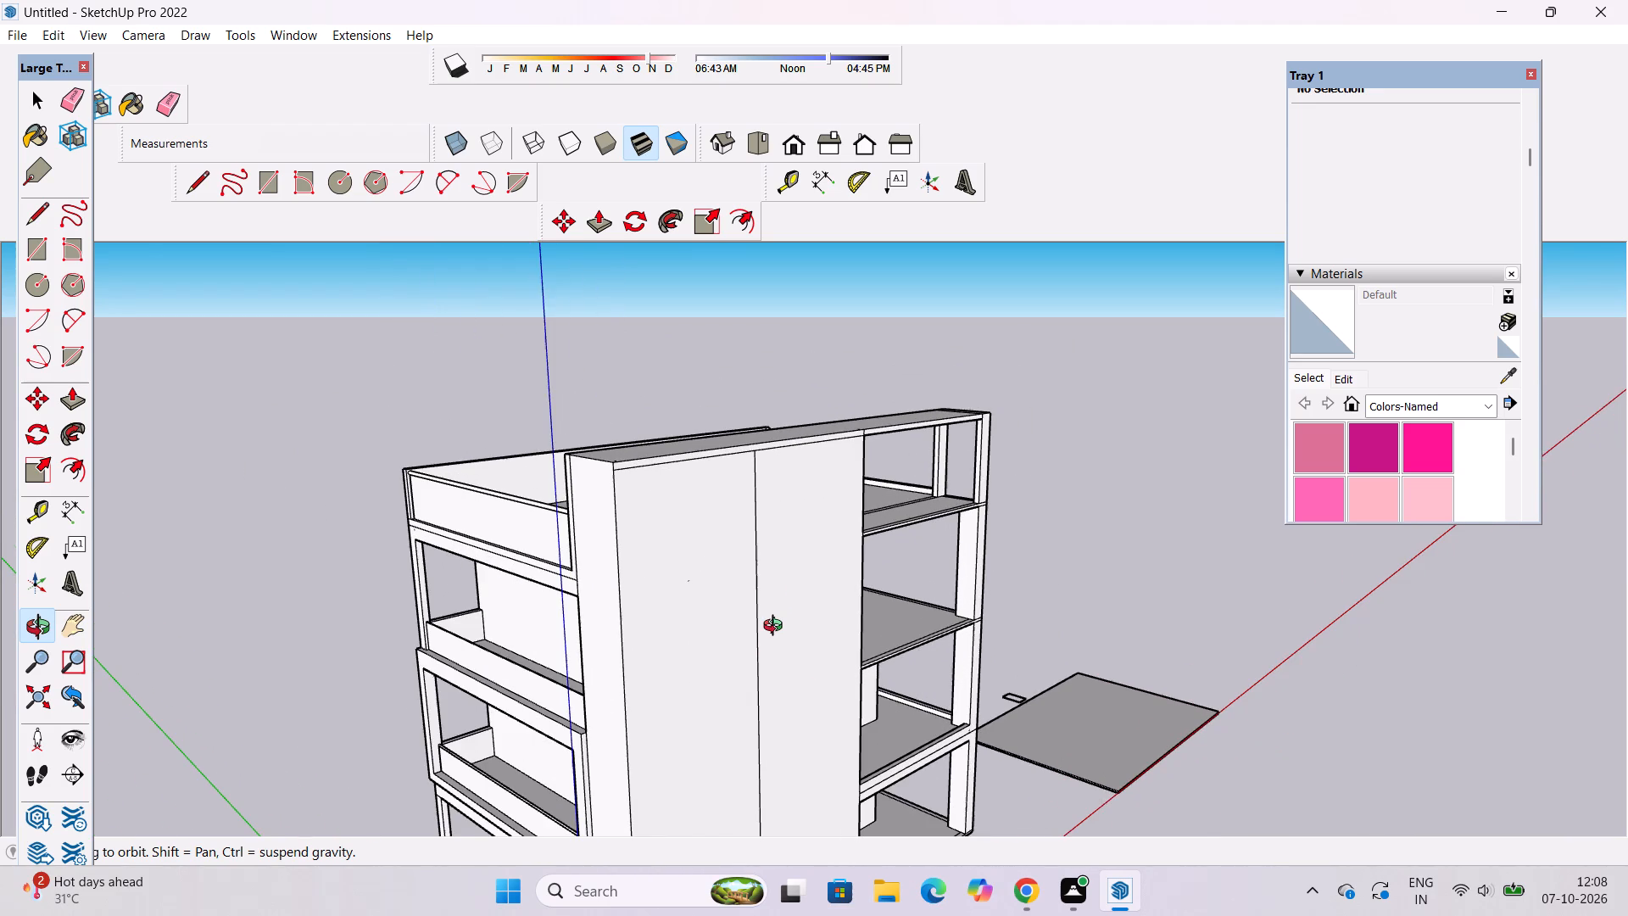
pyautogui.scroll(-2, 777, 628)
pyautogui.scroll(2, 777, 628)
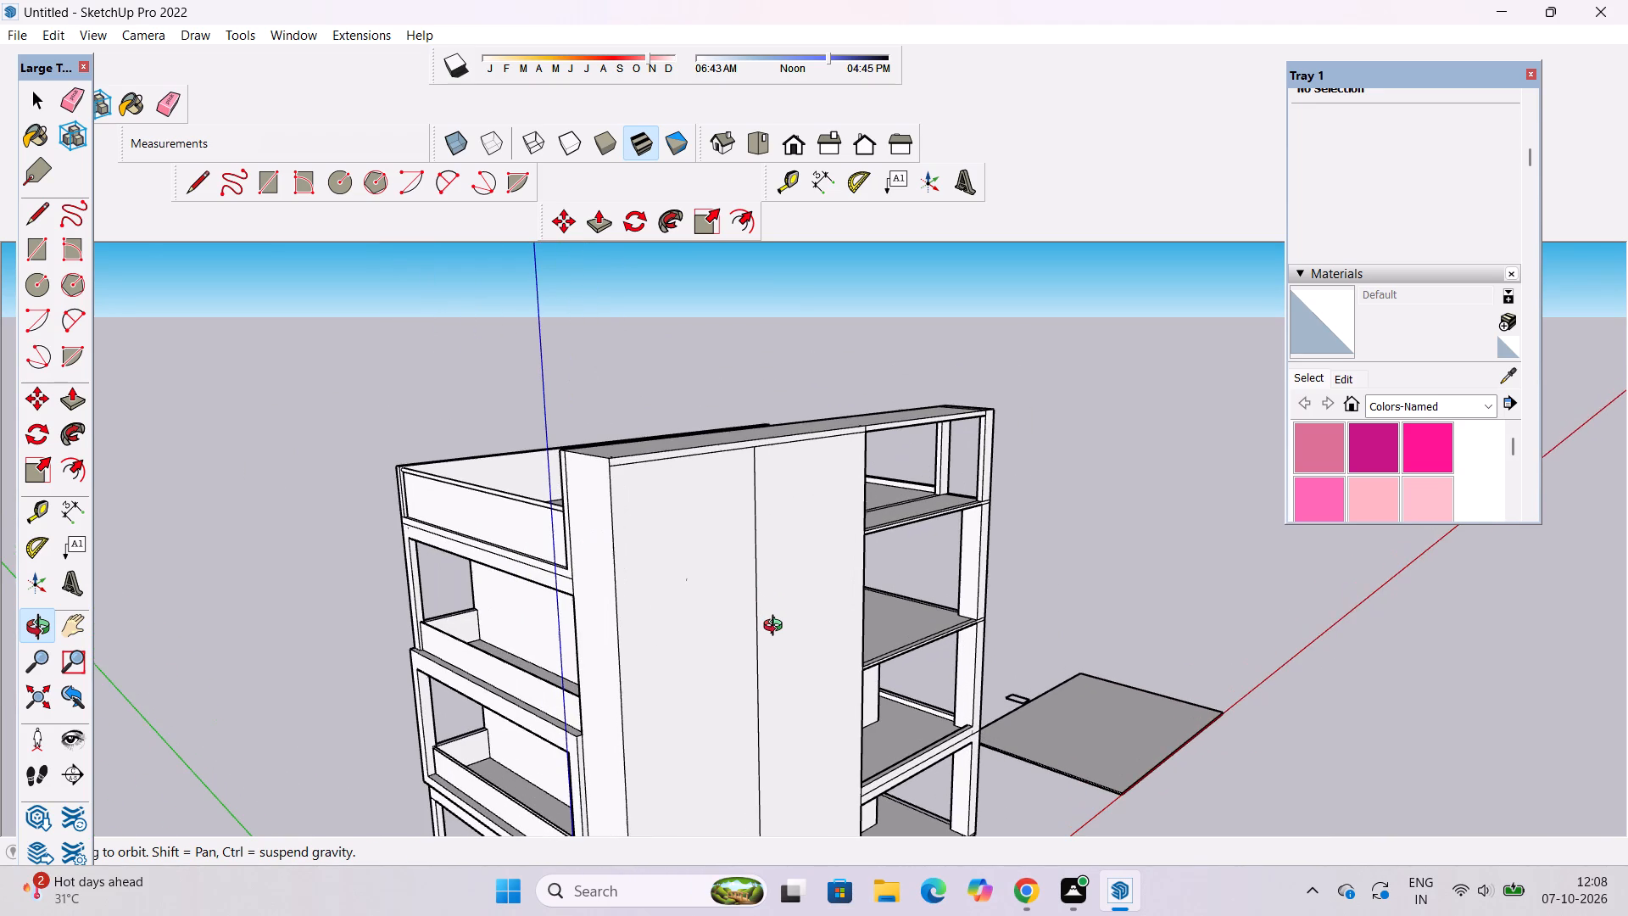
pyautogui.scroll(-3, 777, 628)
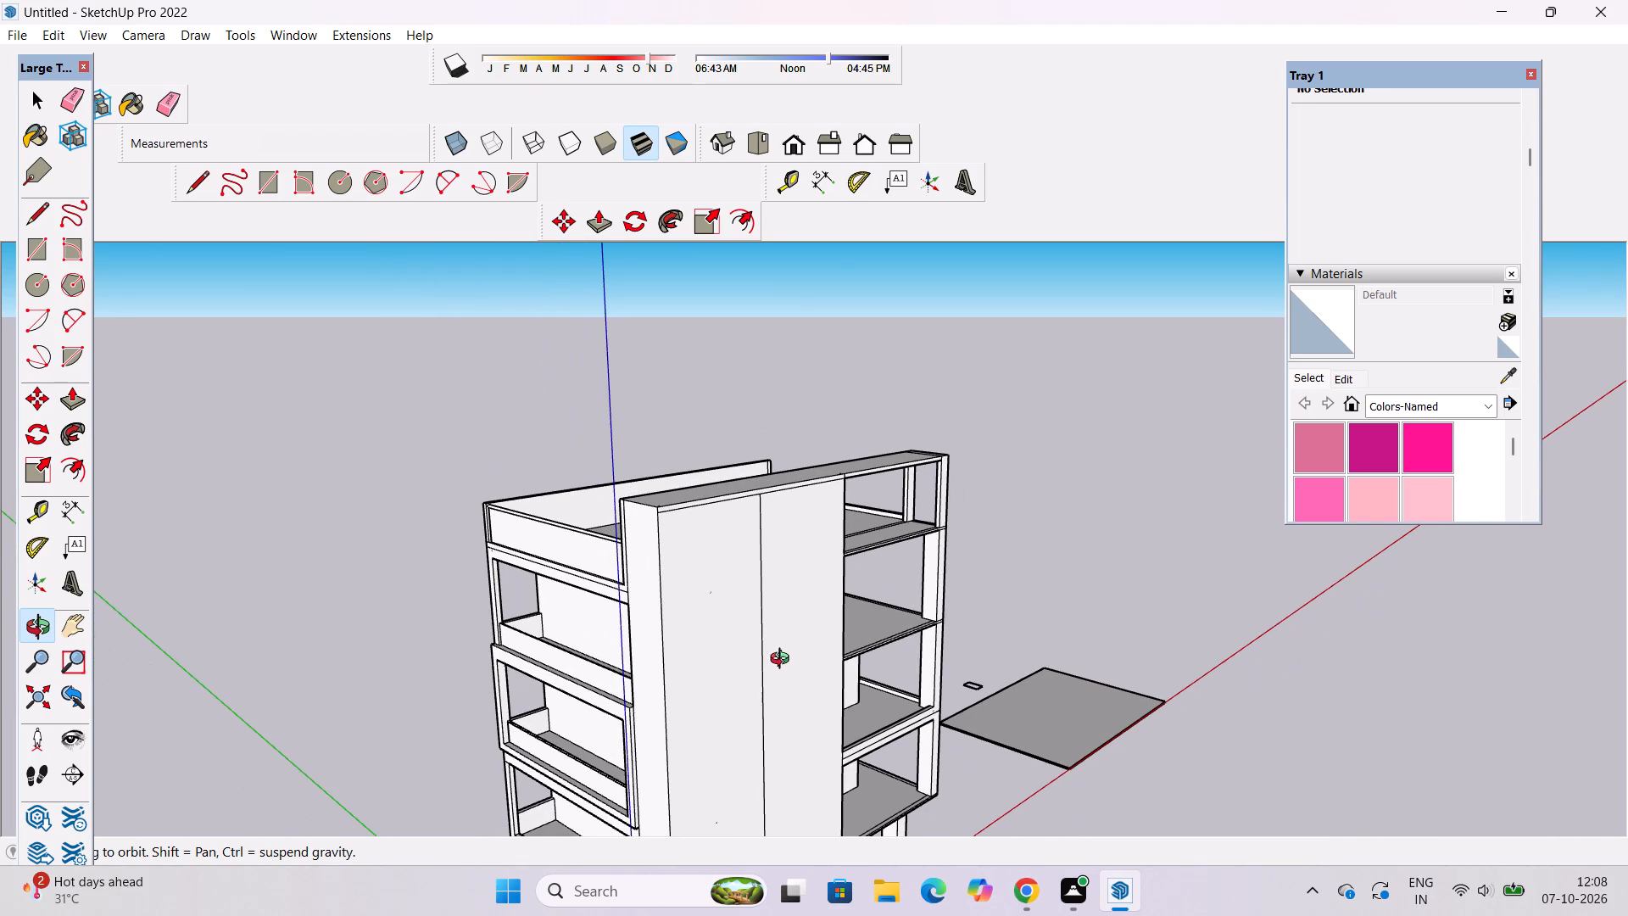
# Erase the short vertical edge splitting the top band where the side wall meets the top open floor.
pyautogui.keyDown('shift'); pyautogui.moveTo(783, 661); pyautogui.dragTo(730, 562); pyautogui.keyUp('shift')
pyautogui.scroll(5, 856, 312)
pyautogui.moveTo(882, 561); pyautogui.dragTo(809, 563)
pyautogui.keyDown('shift'); pyautogui.moveTo(666, 518); pyautogui.dragTo(828, 613); pyautogui.keyUp('shift')
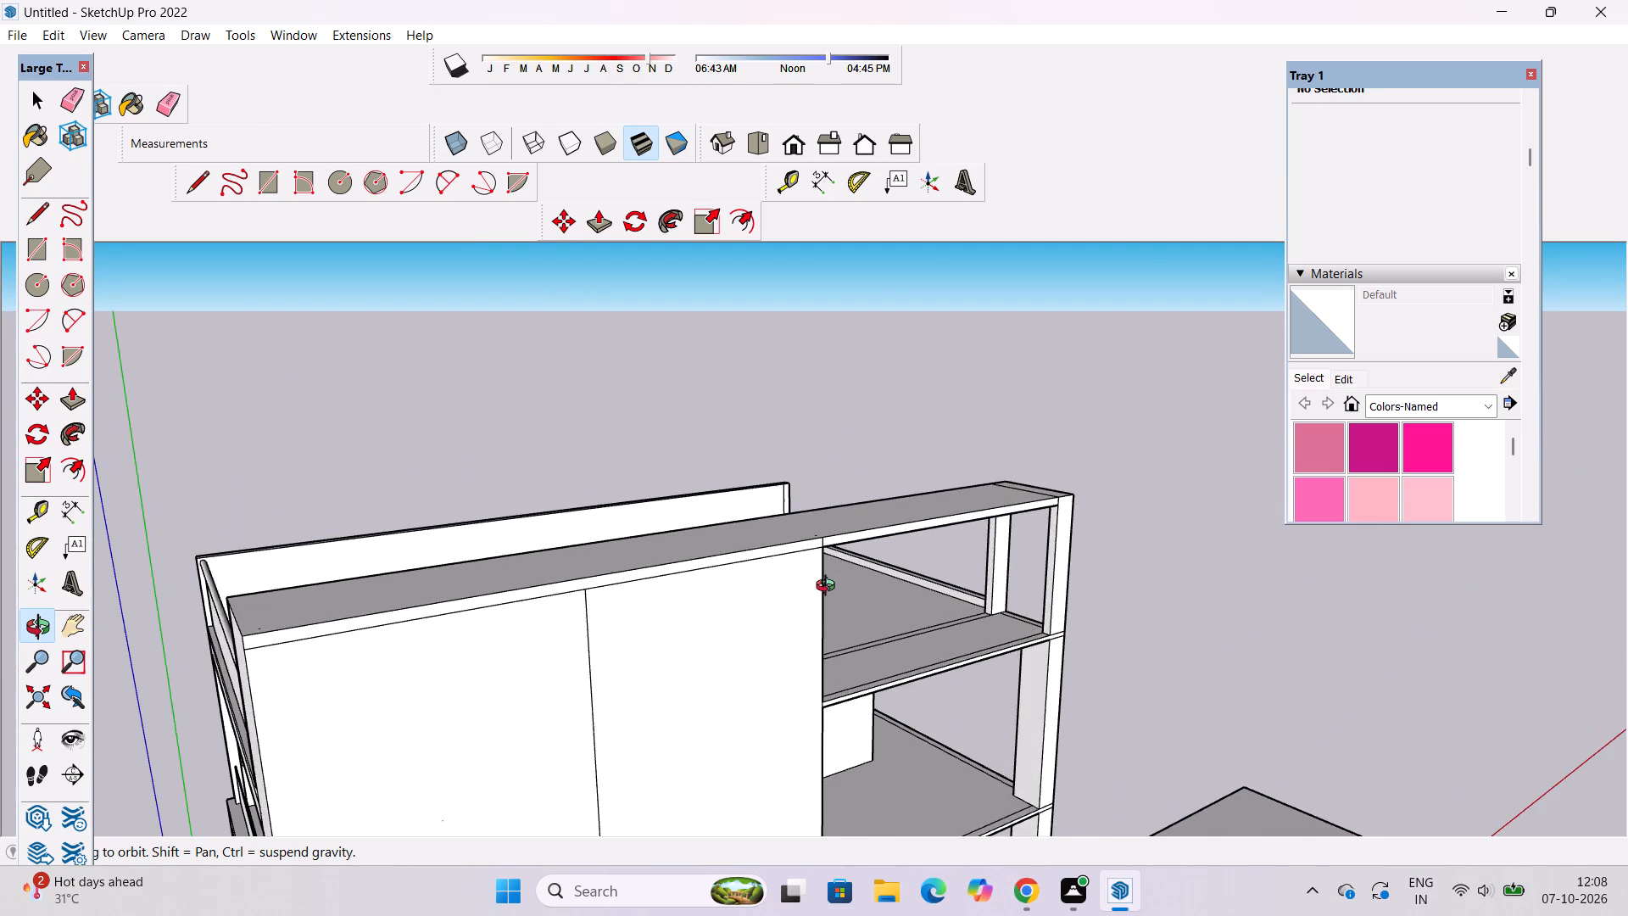
pyautogui.scroll(8, 829, 588)
pyautogui.moveTo(840, 582); pyautogui.dragTo(787, 544)
pyautogui.keyDown('shift'); pyautogui.moveTo(704, 502); pyautogui.dragTo(851, 590); pyautogui.keyUp('shift')
pyautogui.scroll(-4, 946, 625)
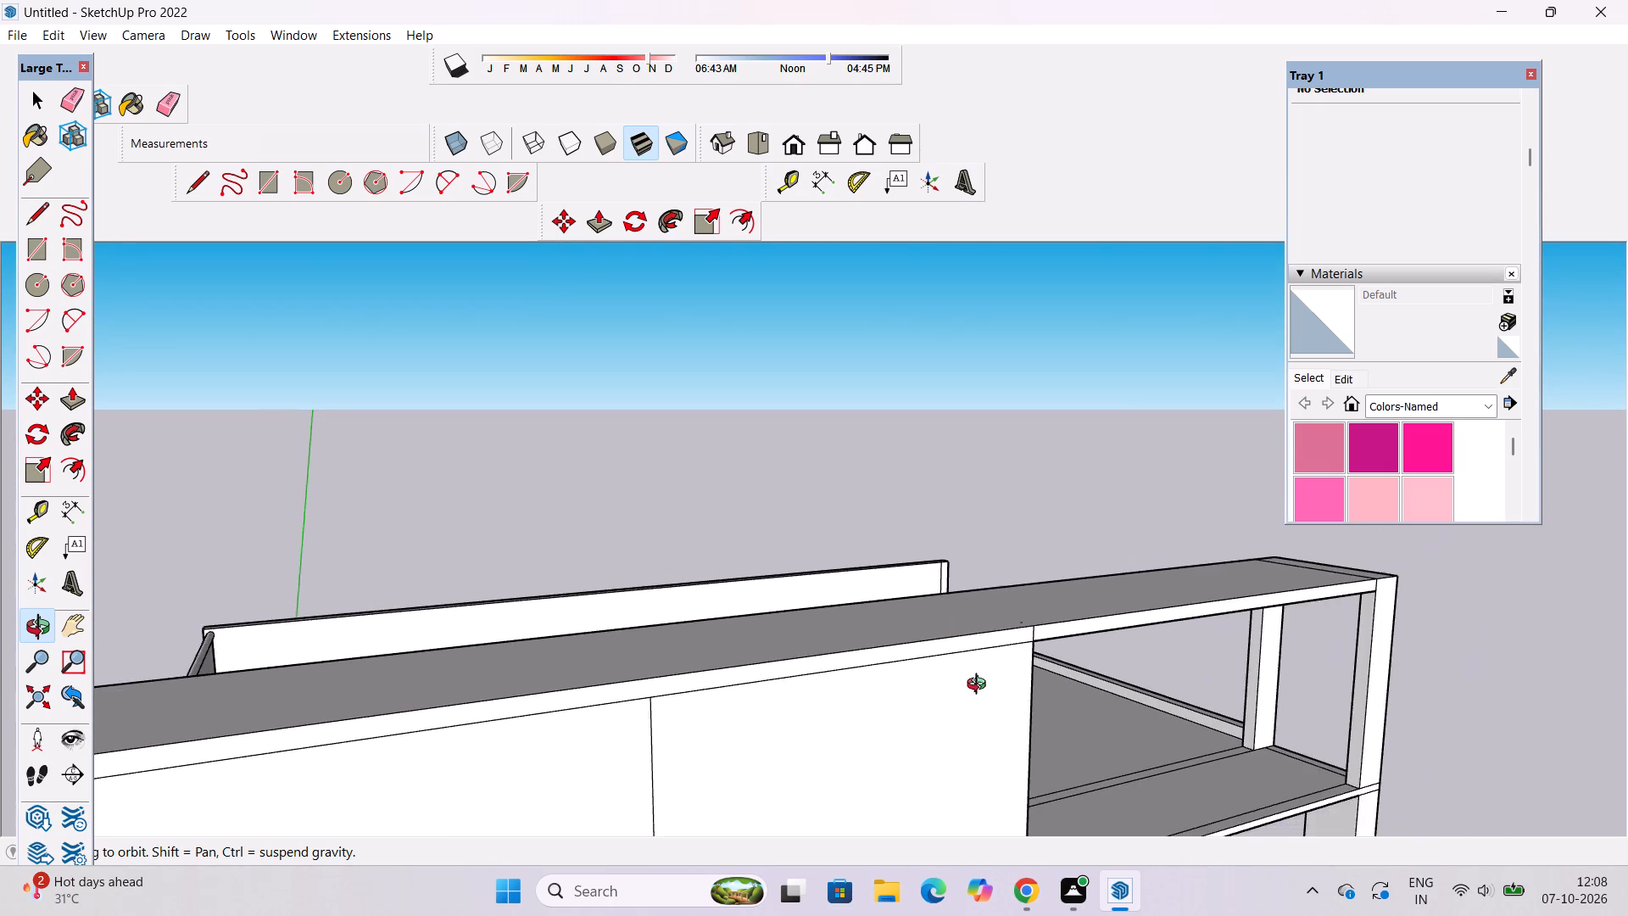
pyautogui.moveTo(980, 686); pyautogui.dragTo(907, 692)
pyautogui.moveTo(906, 689); pyautogui.dragTo(861, 631)
pyautogui.press('e')
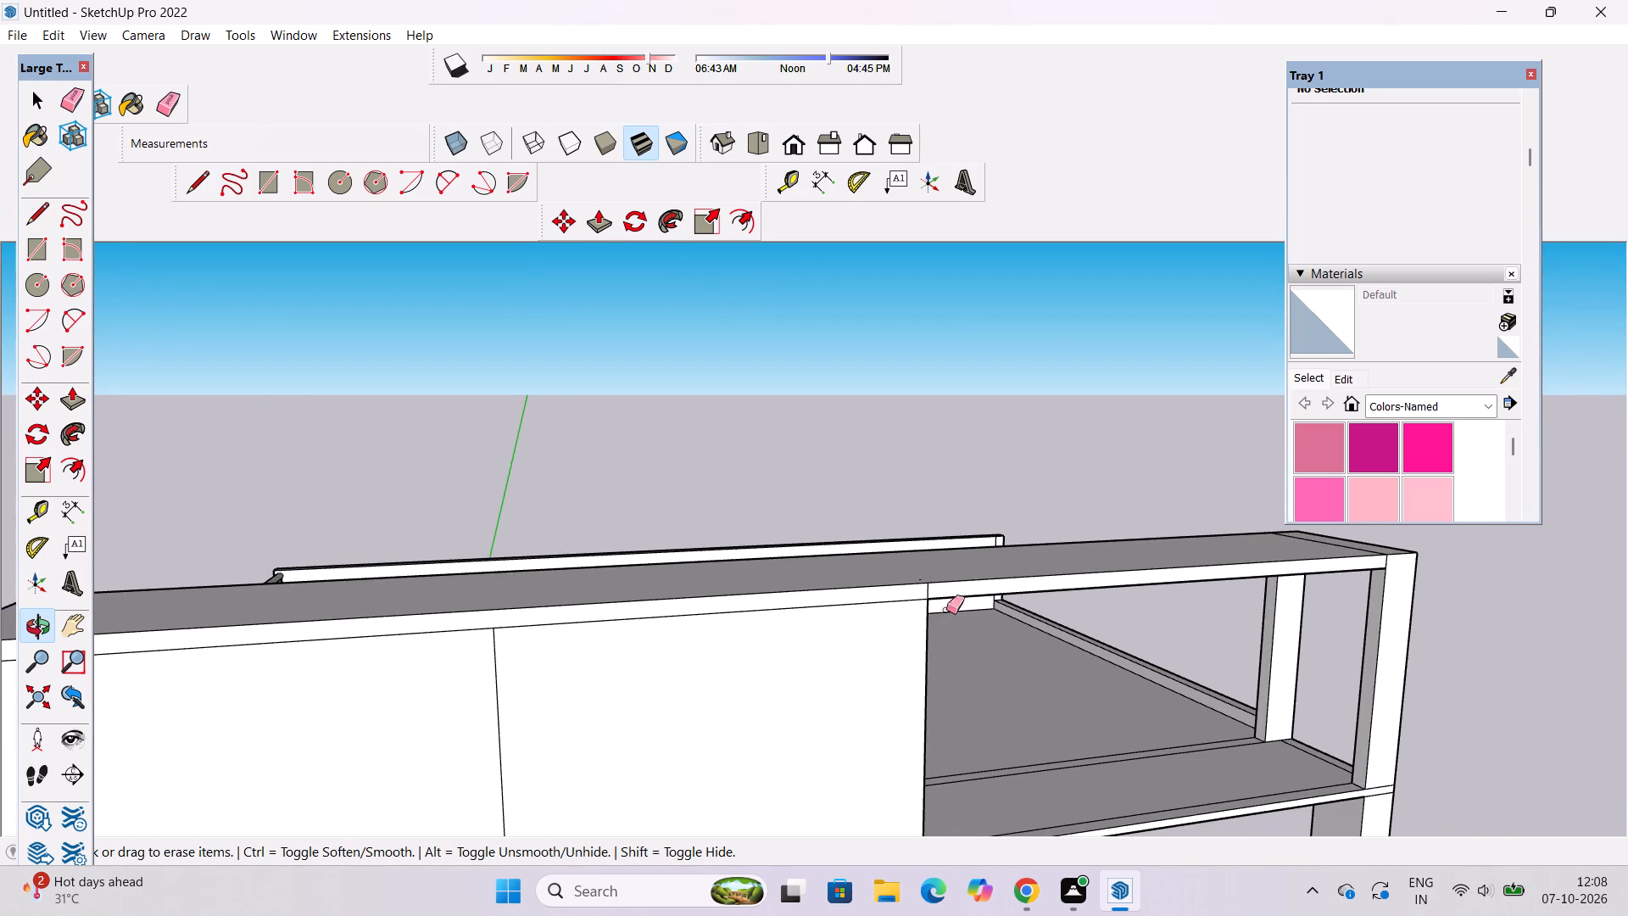
pyautogui.scroll(3, 939, 594)
pyautogui.doubleClick(926, 590)
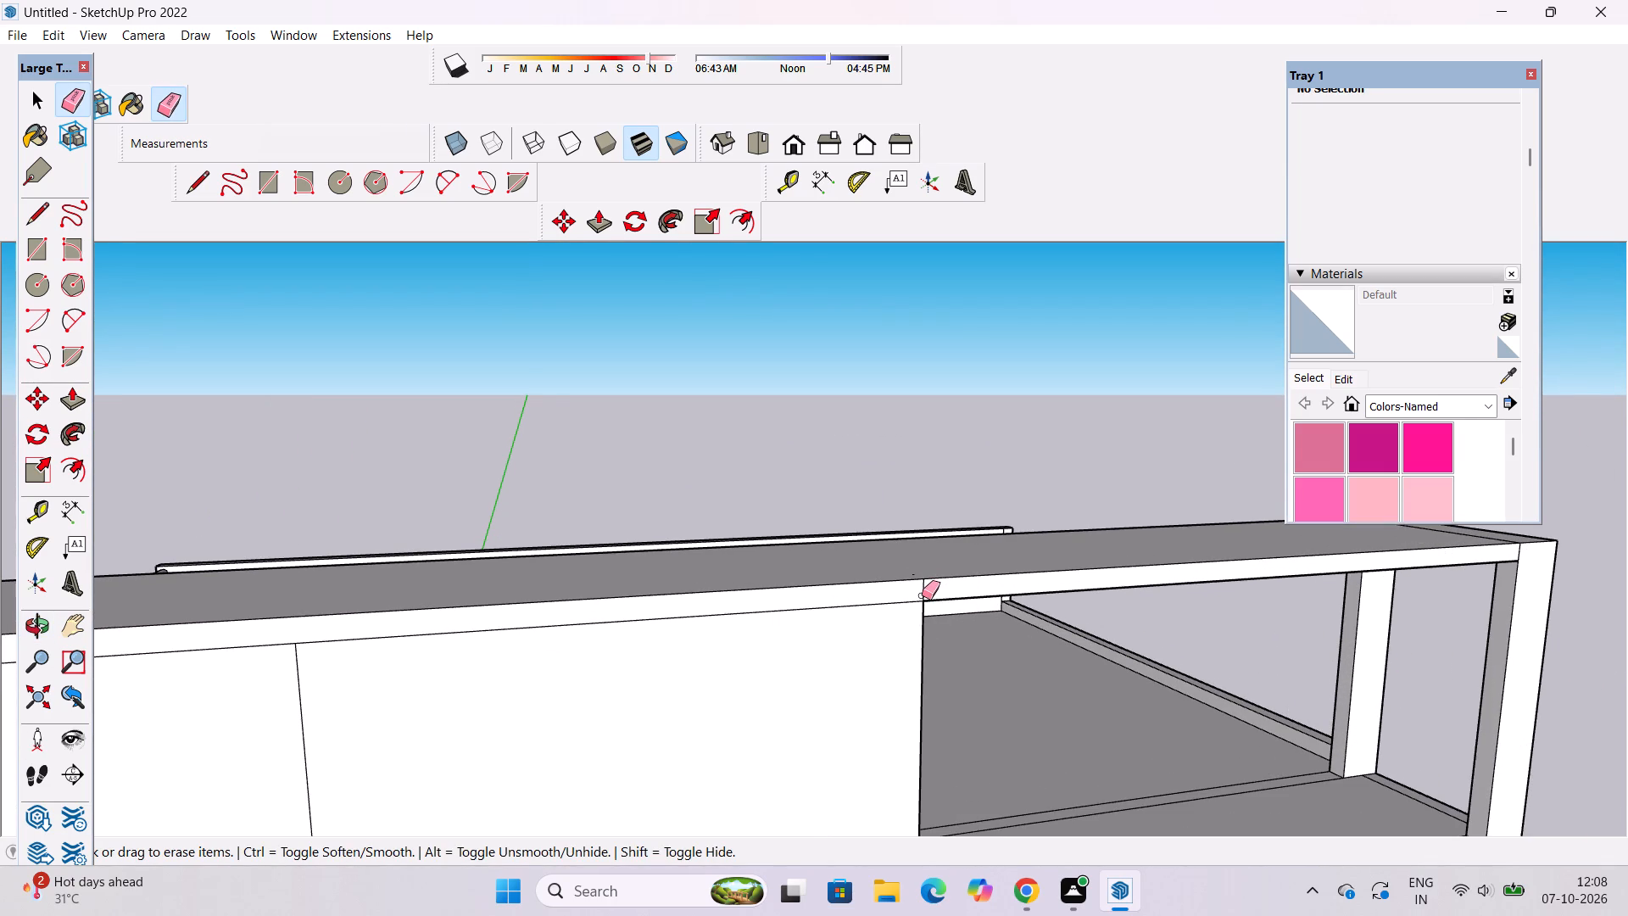
pyautogui.click(922, 595)
pyautogui.press('space')
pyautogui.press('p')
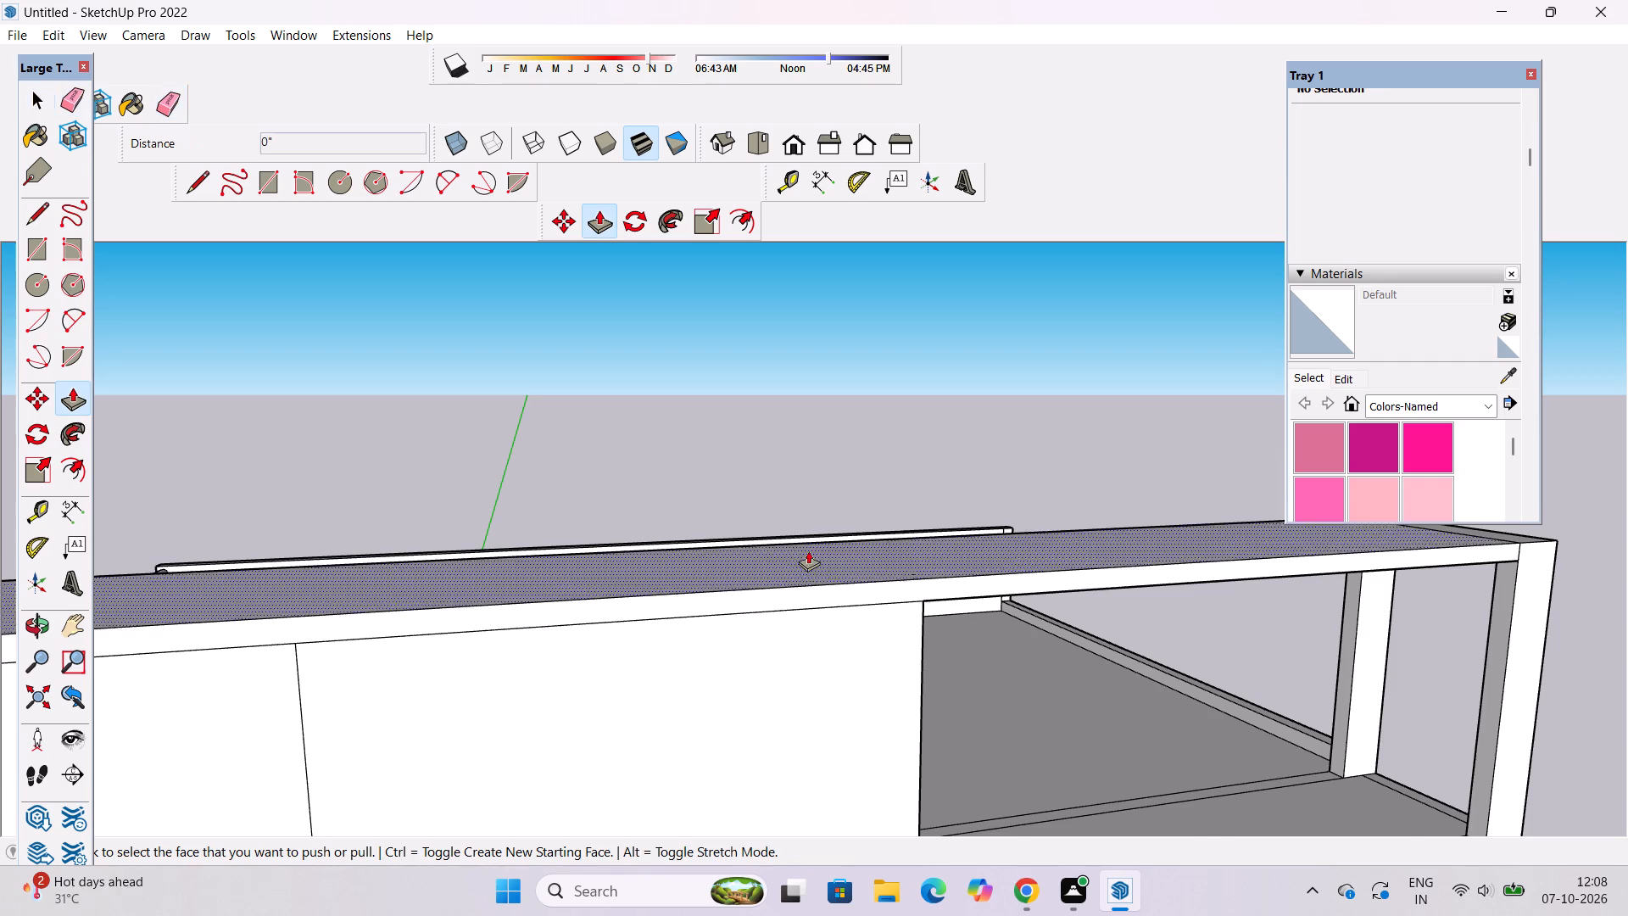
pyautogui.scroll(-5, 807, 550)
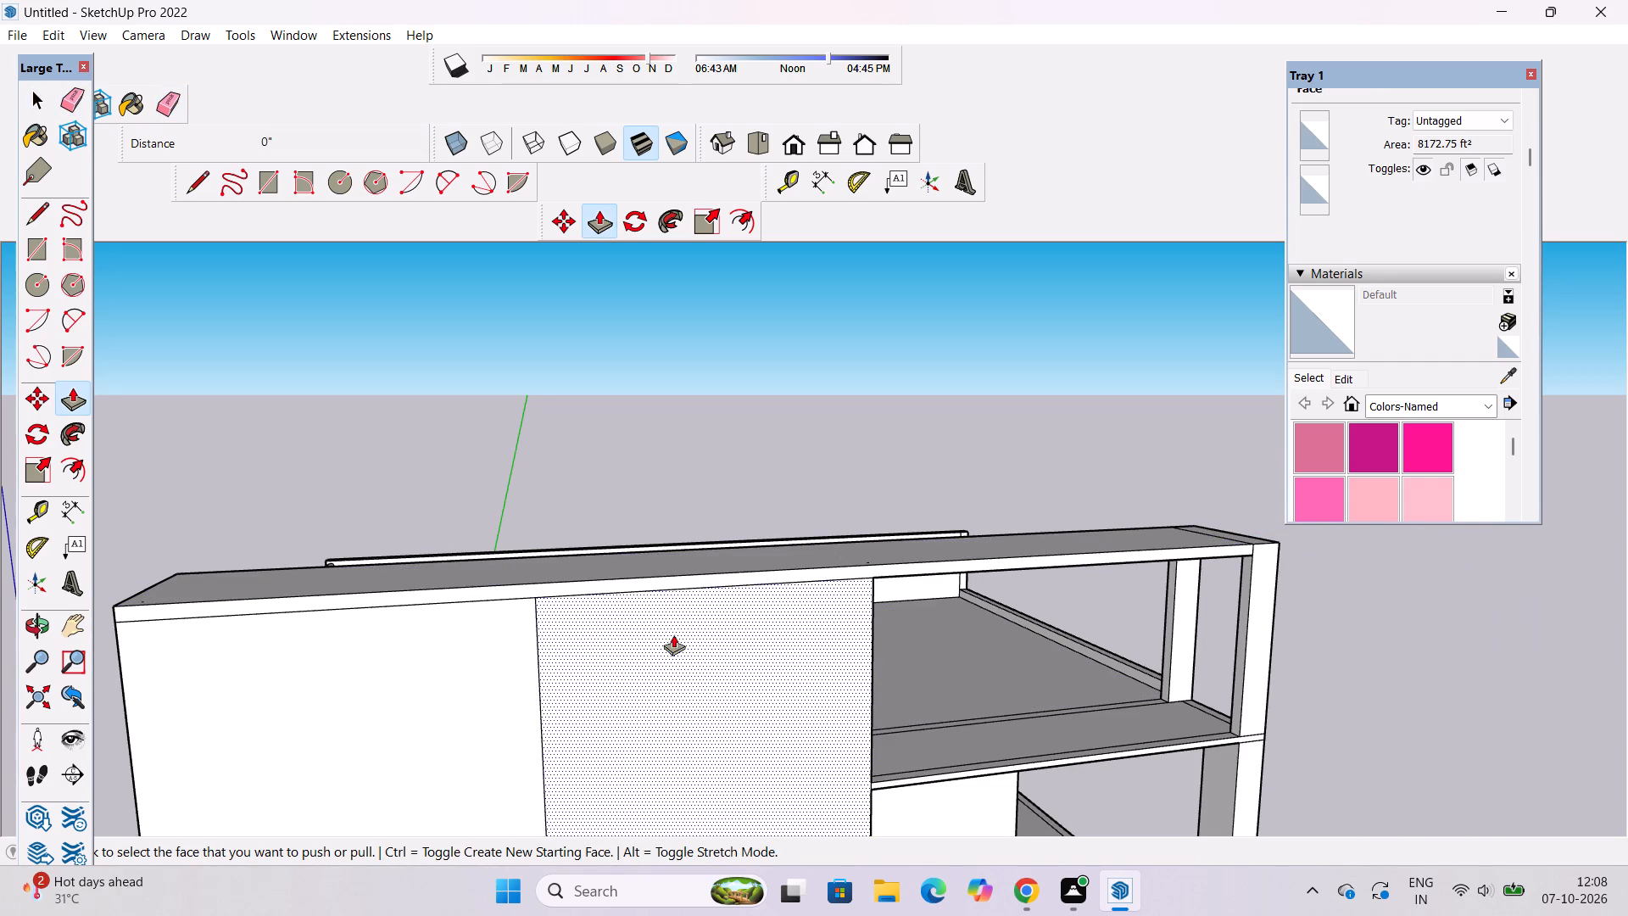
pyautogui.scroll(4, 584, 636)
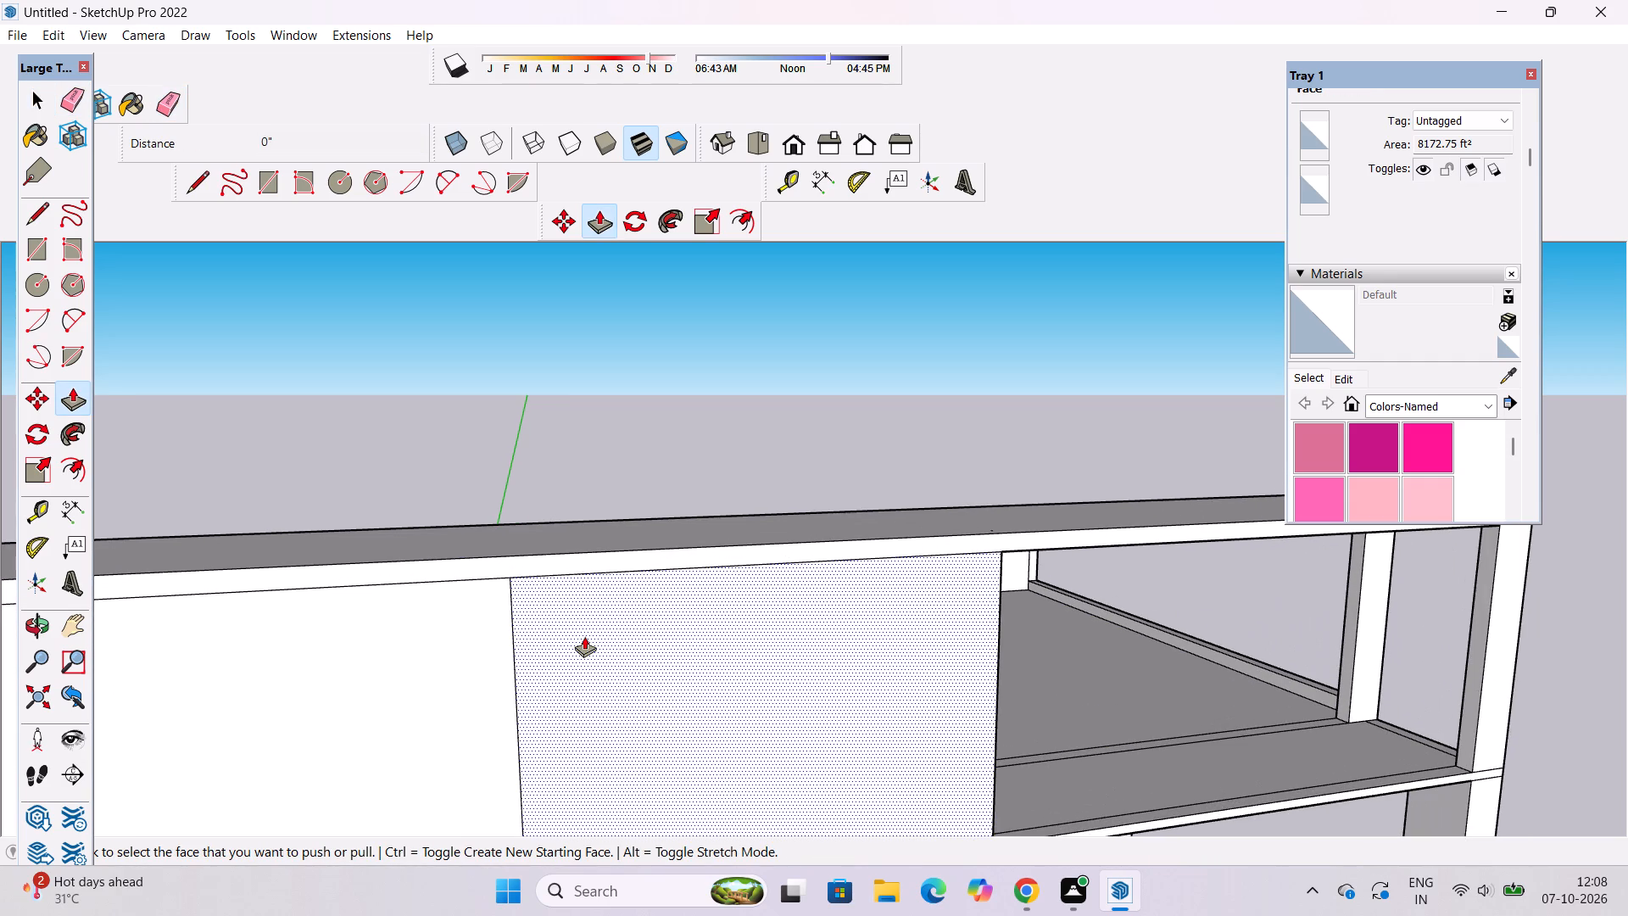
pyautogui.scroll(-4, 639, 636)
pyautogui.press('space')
# Erase the short vertical edge separating the top band from the corner column at the open-floor end.
pyautogui.write('o')
pyautogui.scroll(-2, 634, 628)
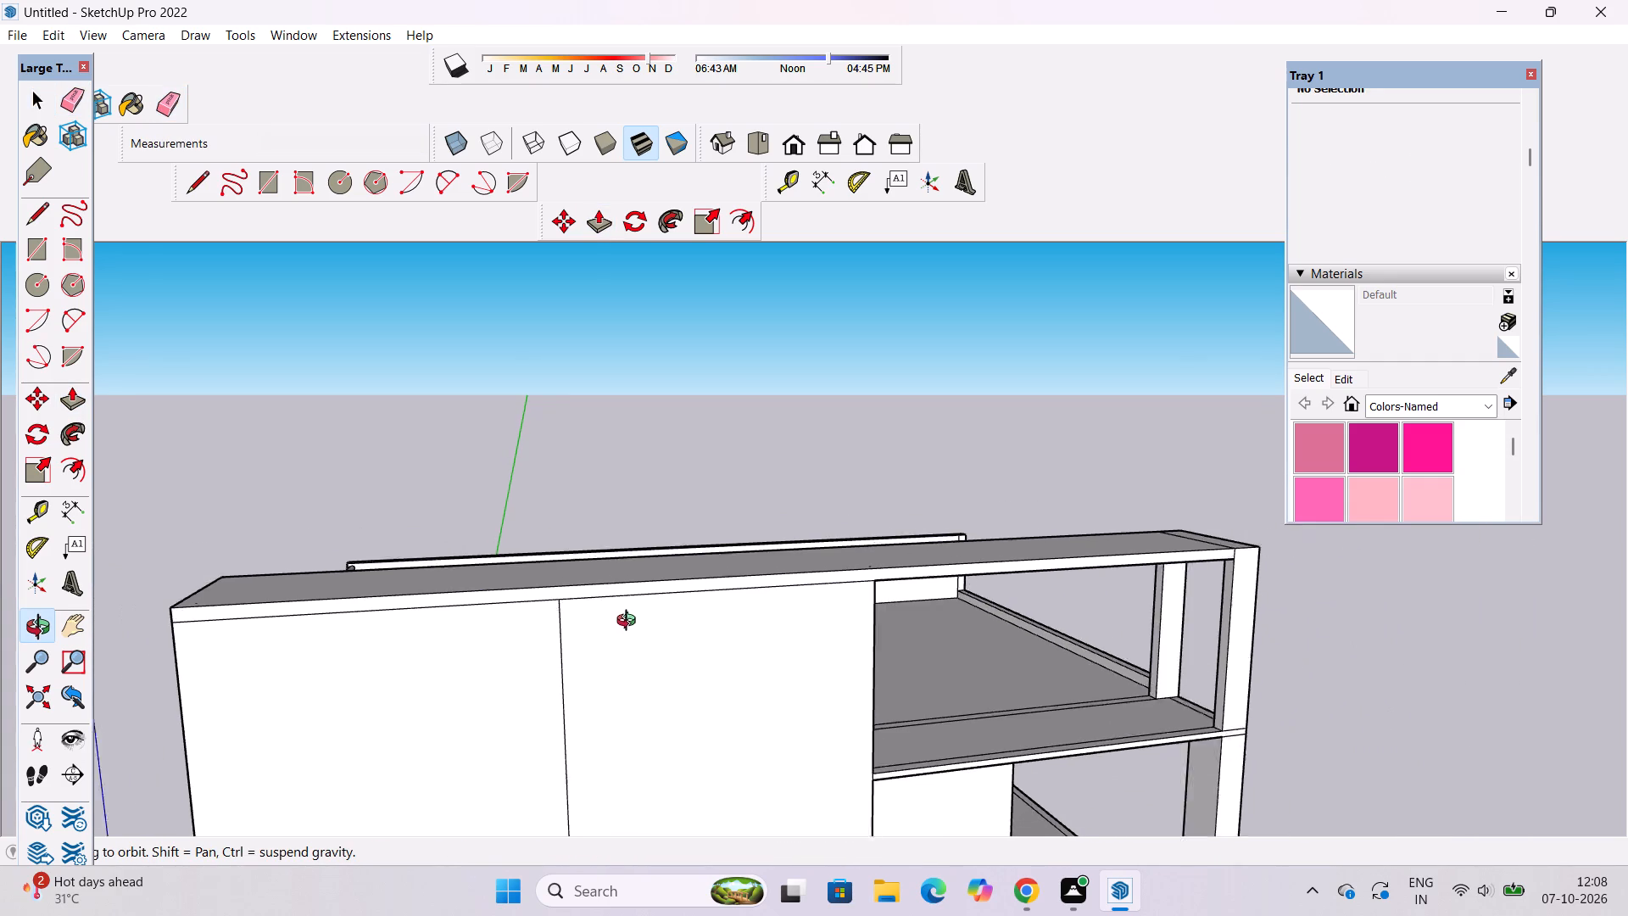
pyautogui.scroll(-2, 630, 623)
pyautogui.keyDown('shift'); pyautogui.moveTo(650, 621); pyautogui.dragTo(576, 623); pyautogui.keyUp('shift')
pyautogui.keyDown('shift'); pyautogui.moveTo(648, 635); pyautogui.dragTo(660, 578); pyautogui.keyUp('shift')
pyautogui.scroll(9, 1090, 508)
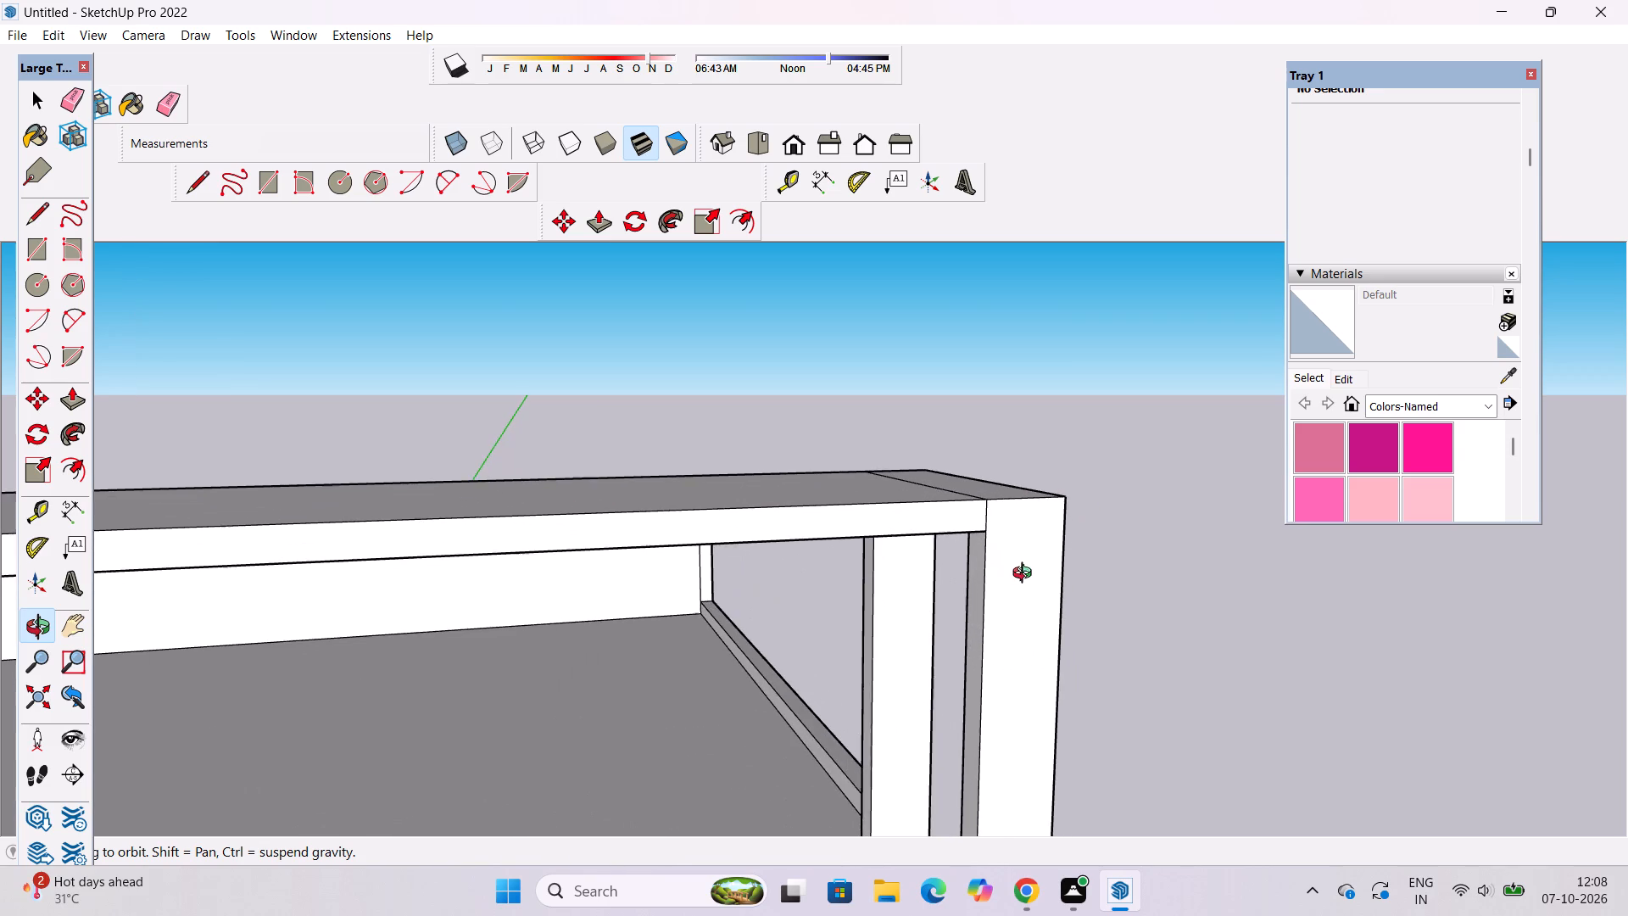
pyautogui.keyDown('shift'); pyautogui.moveTo(967, 553); pyautogui.dragTo(966, 569); pyautogui.keyUp('shift')
pyautogui.scroll(5, 968, 567)
pyautogui.press('e')
pyautogui.moveTo(1007, 505); pyautogui.dragTo(990, 516)
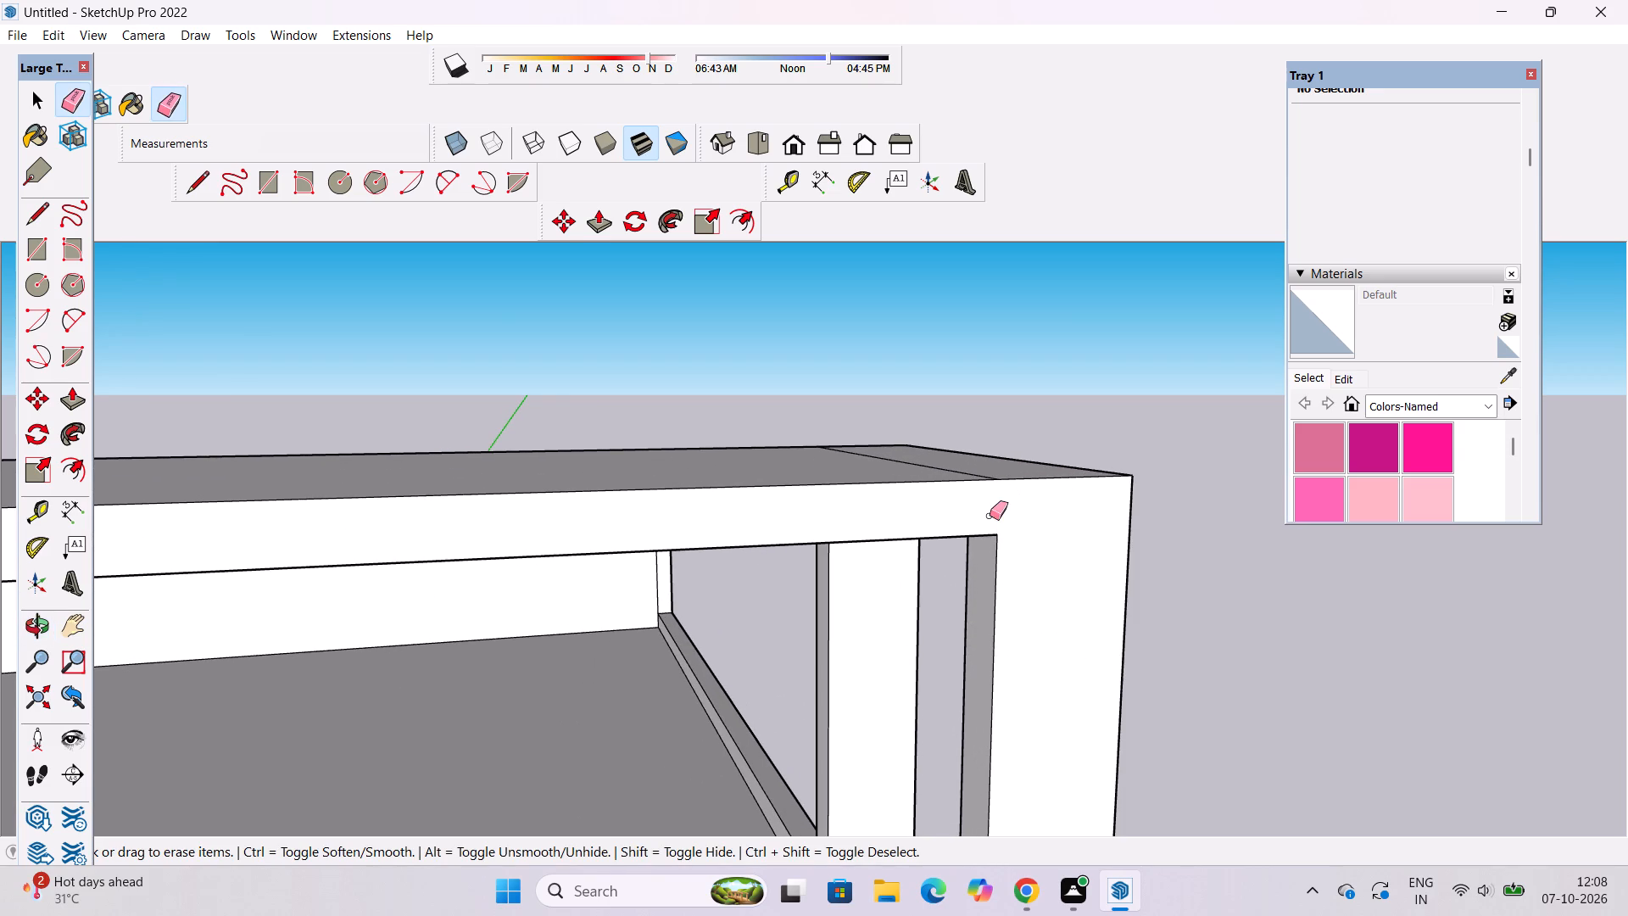
pyautogui.press('space')
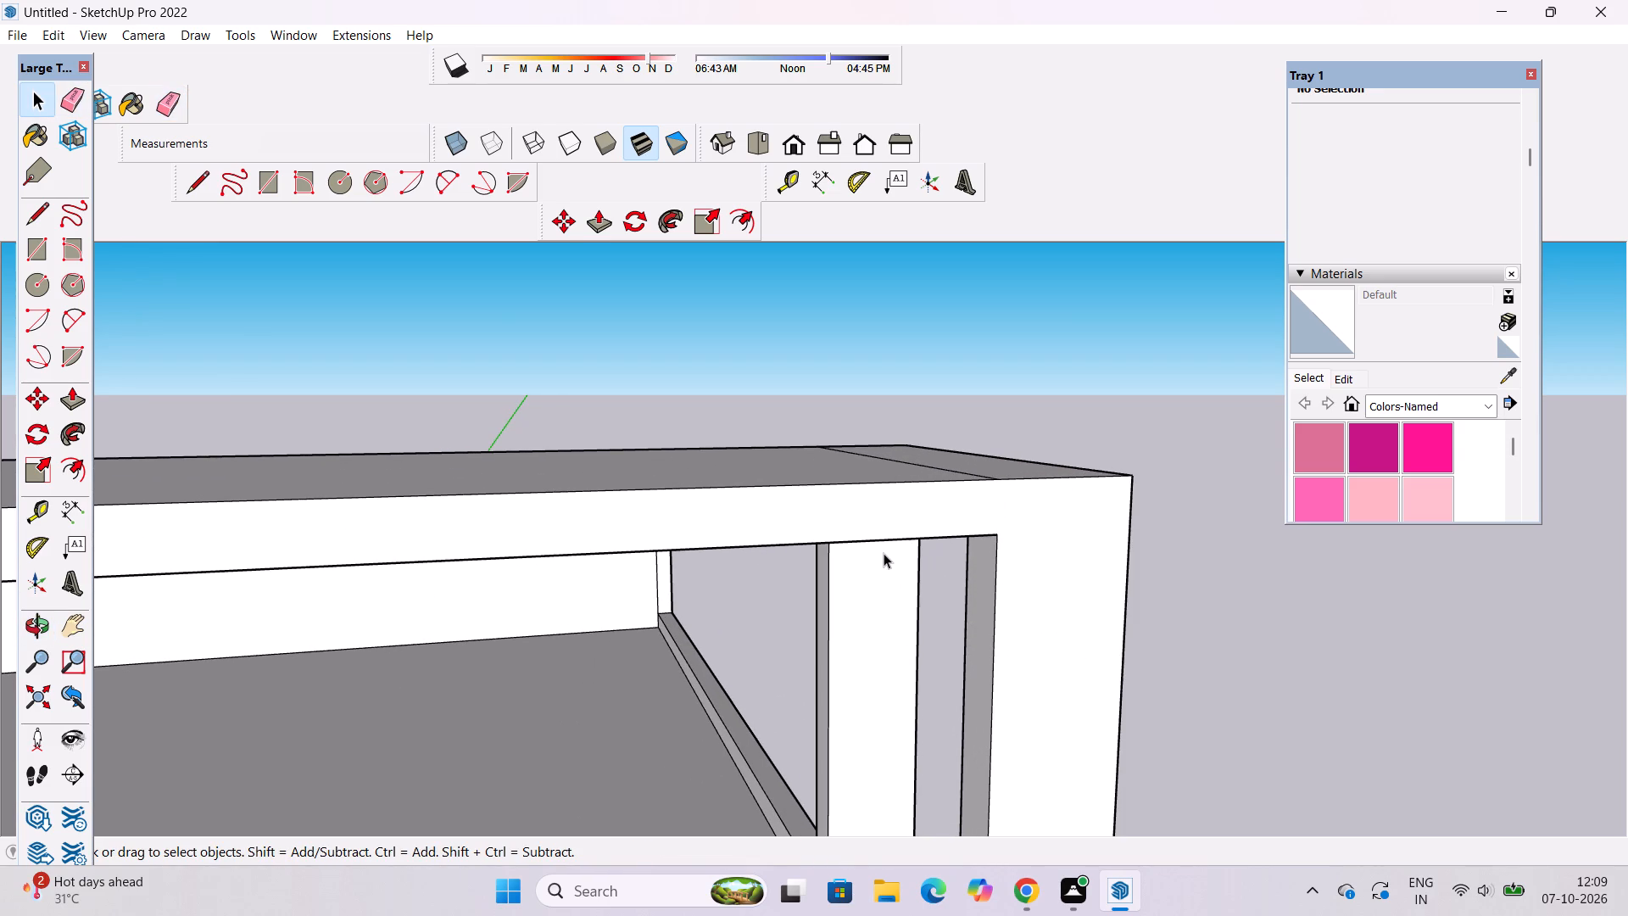
# Draw a line about 4' 9" long across the corner column, continuing the top band's lower edge to the outer corner.
pyautogui.press('l')
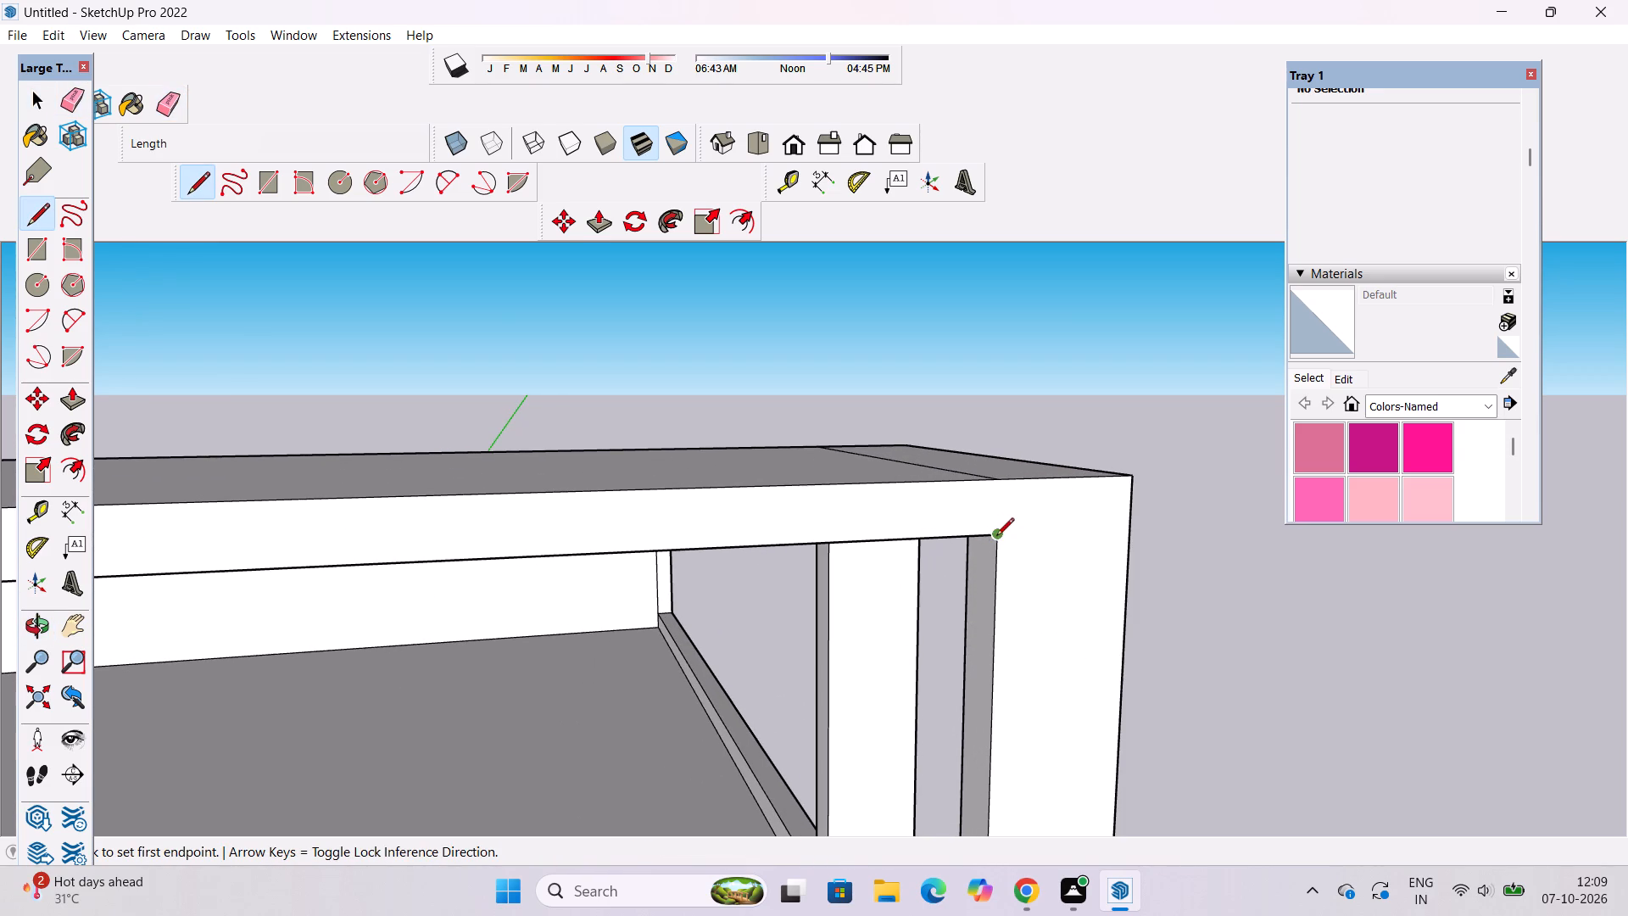
pyautogui.click(996, 537)
pyautogui.click(1124, 532)
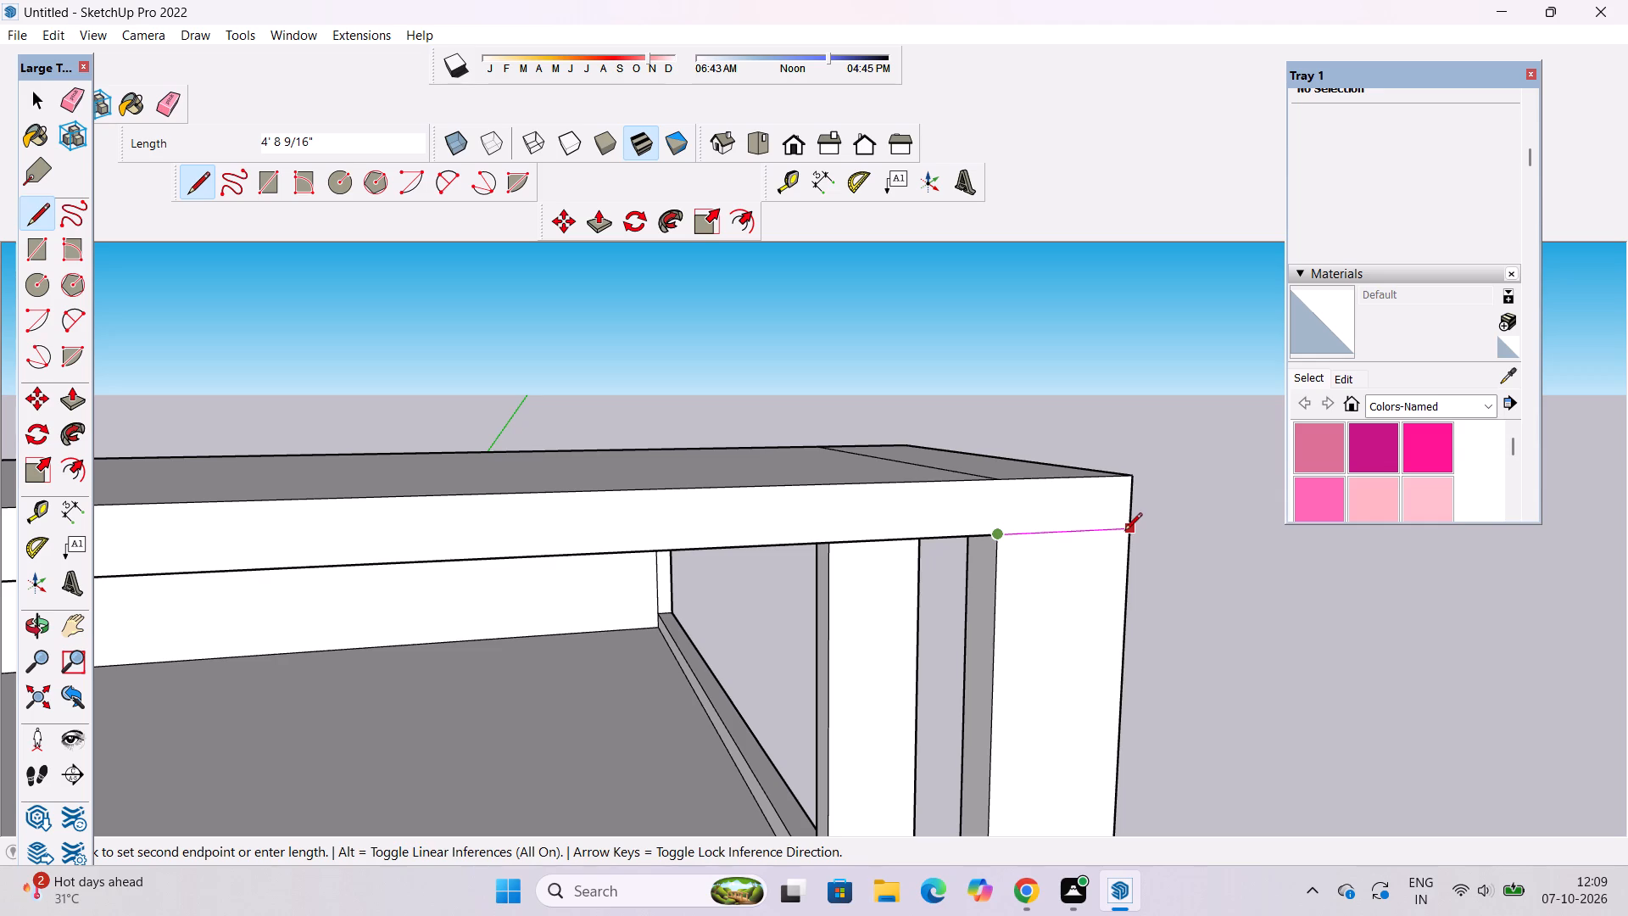
pyautogui.press('space')
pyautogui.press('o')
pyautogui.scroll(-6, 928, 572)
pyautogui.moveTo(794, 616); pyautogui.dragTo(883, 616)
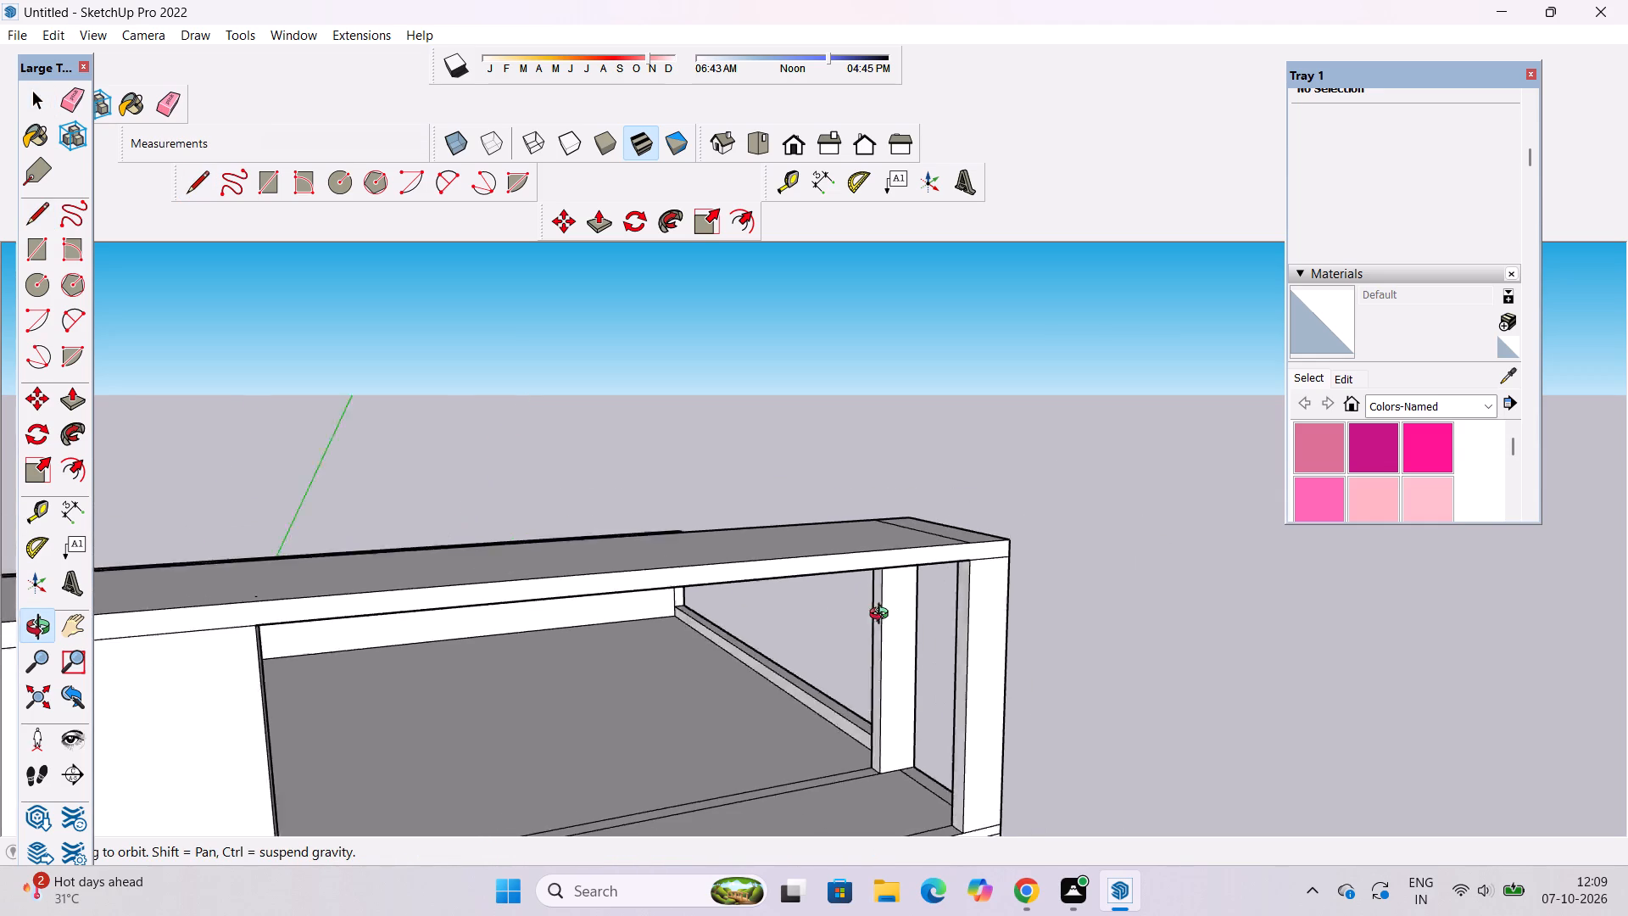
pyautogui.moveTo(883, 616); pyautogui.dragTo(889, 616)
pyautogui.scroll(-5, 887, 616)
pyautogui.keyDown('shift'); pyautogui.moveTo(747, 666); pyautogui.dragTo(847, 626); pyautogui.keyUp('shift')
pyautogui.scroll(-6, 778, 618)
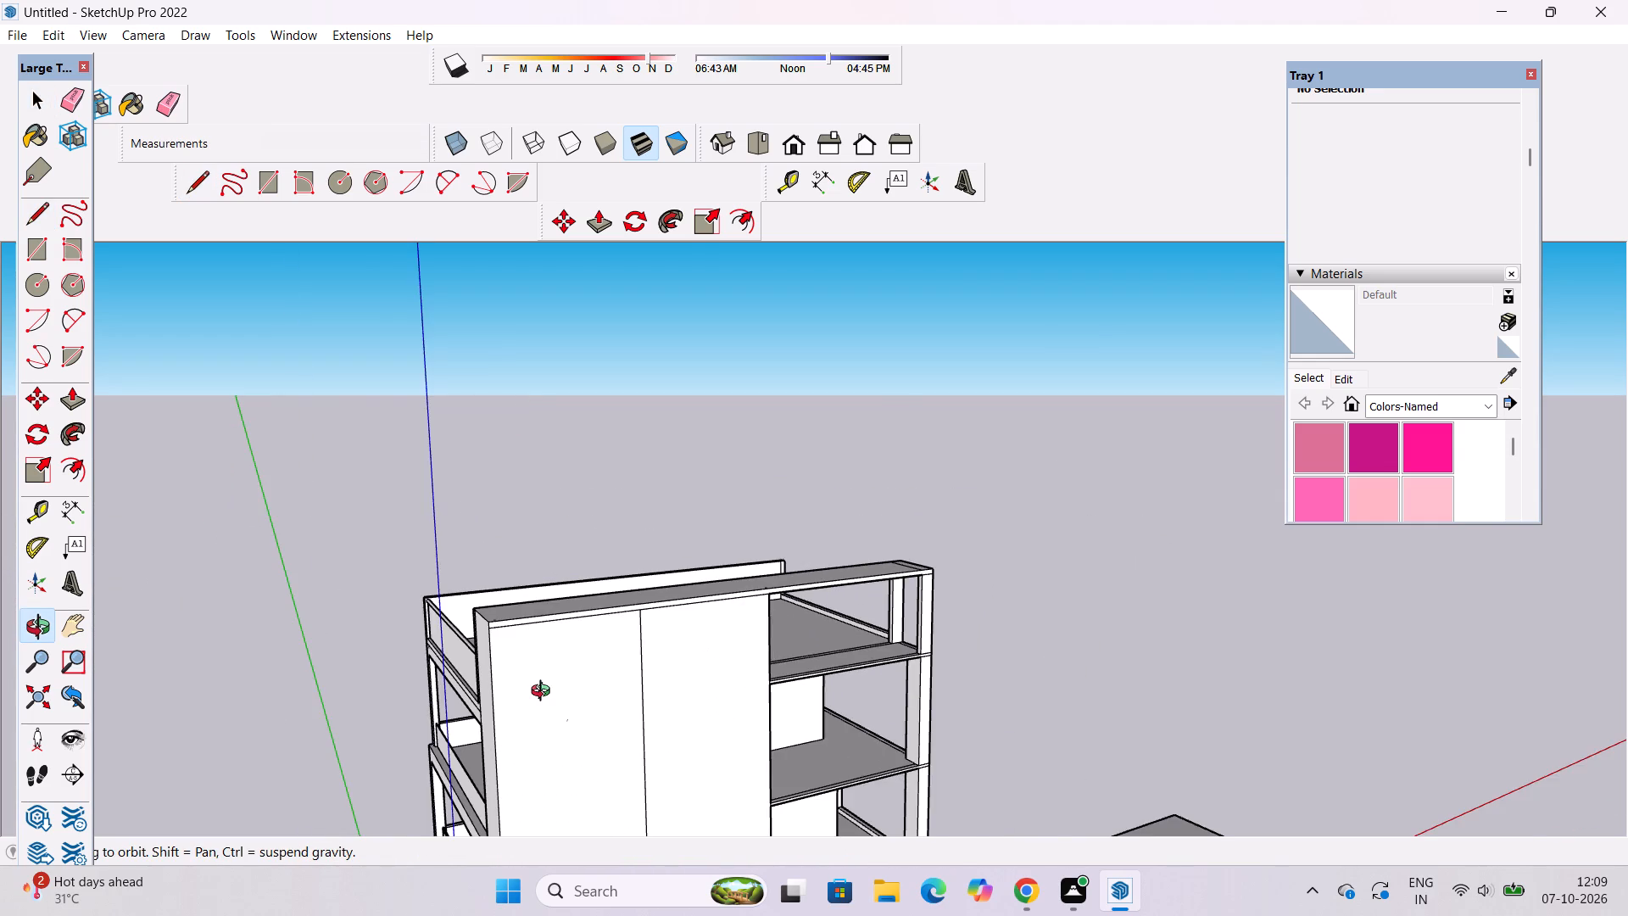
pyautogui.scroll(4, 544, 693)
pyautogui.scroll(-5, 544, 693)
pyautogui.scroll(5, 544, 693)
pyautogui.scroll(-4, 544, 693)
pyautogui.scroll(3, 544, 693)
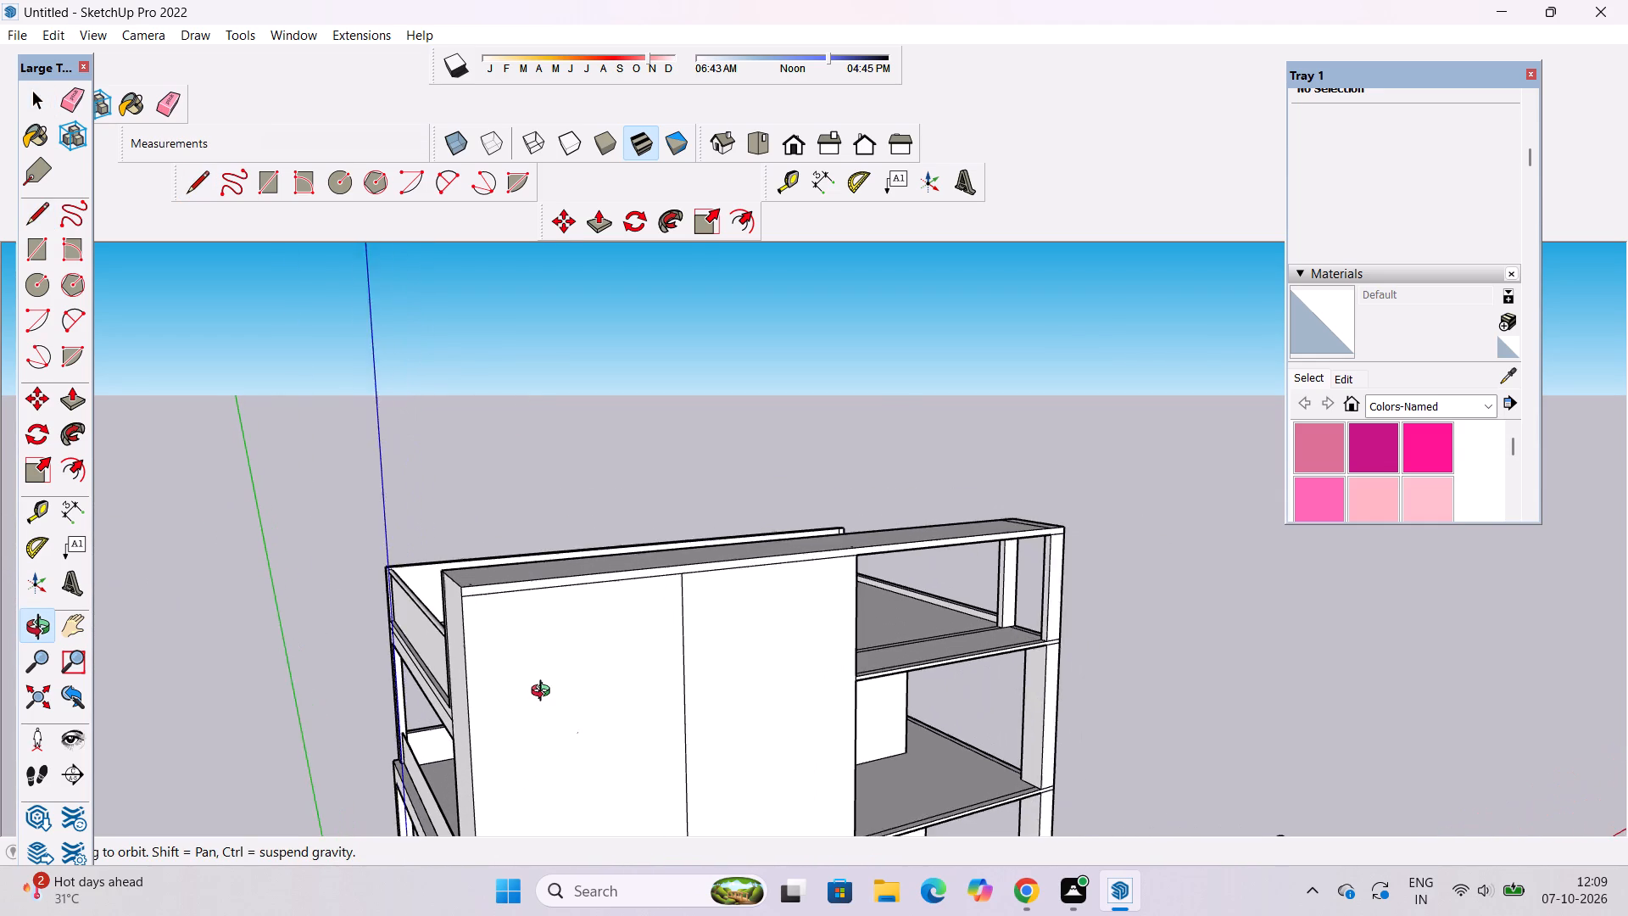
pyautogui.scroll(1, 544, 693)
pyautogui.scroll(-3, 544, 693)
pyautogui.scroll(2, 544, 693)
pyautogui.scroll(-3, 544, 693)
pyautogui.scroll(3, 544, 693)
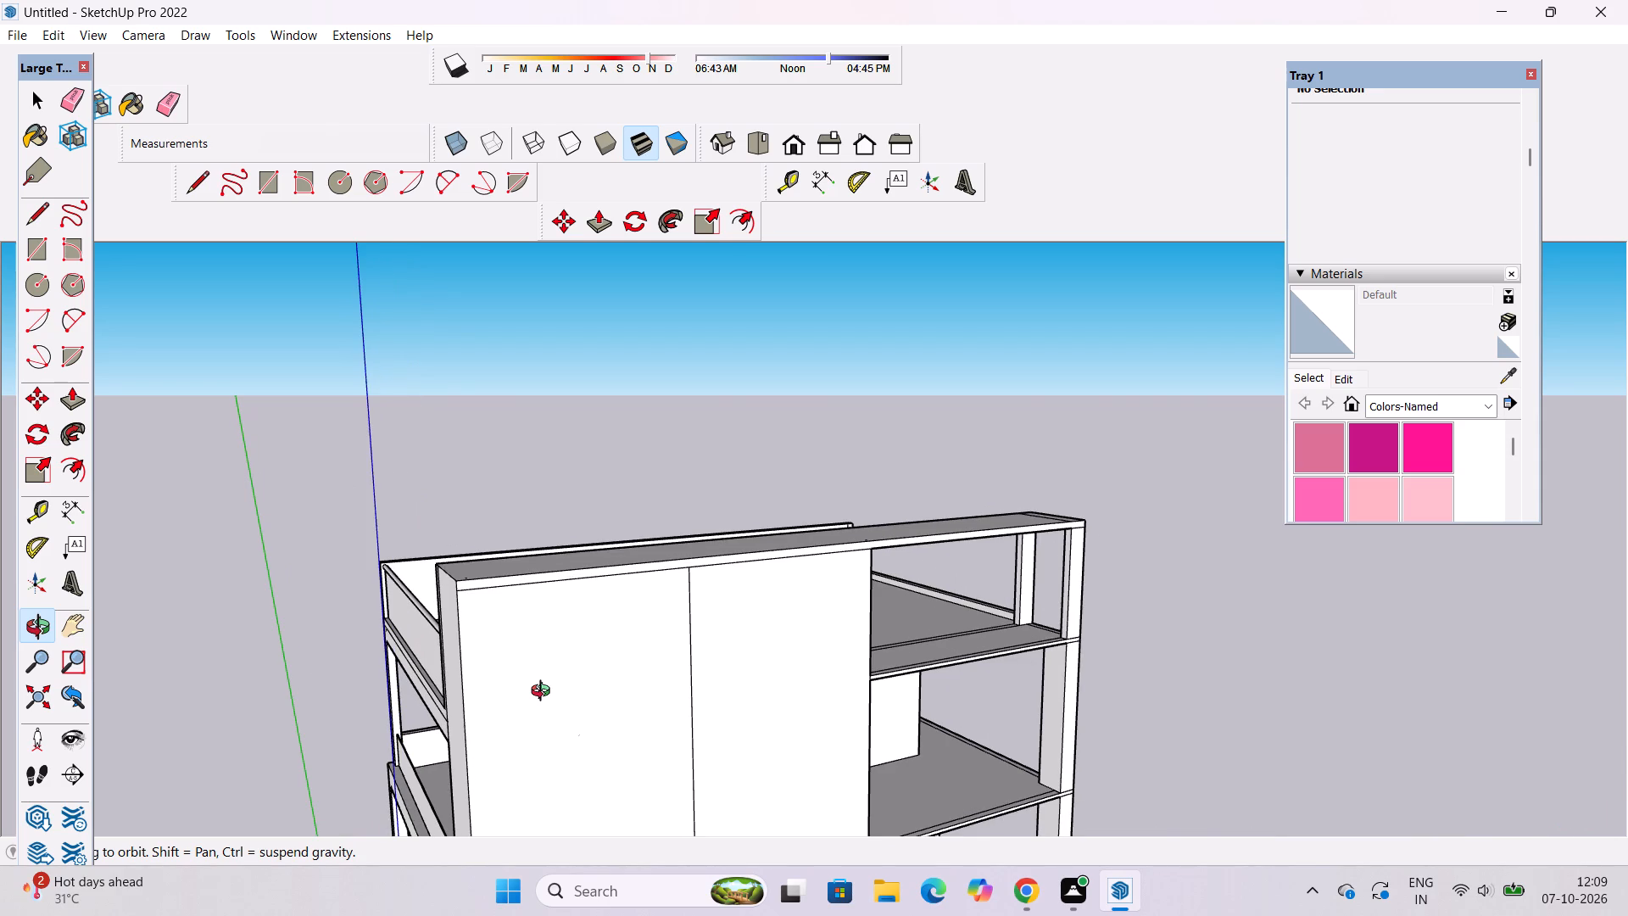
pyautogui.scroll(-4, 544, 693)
# Push/Pull the continuous top band above the side wall and open bay outward by 1'.
pyautogui.keyDown('shift'); pyautogui.moveTo(546, 695); pyautogui.dragTo(567, 595); pyautogui.keyUp('shift')
pyautogui.scroll(2, 695, 561)
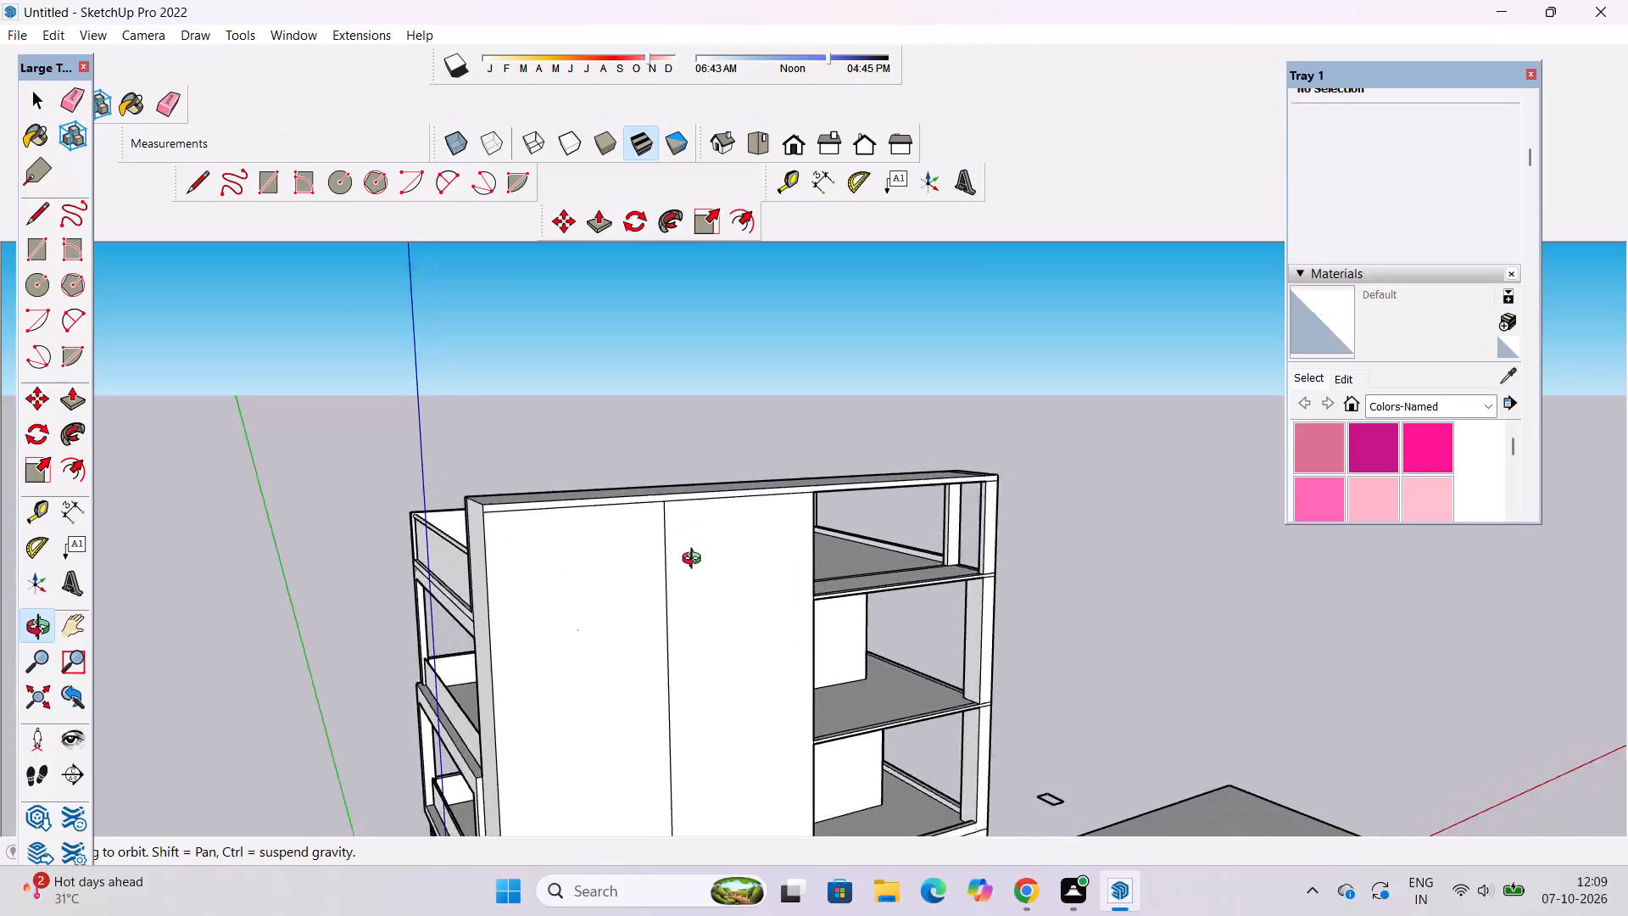
pyautogui.scroll(1, 695, 561)
pyautogui.keyDown('shift'); pyautogui.moveTo(705, 606); pyautogui.dragTo(678, 648); pyautogui.keyUp('shift')
pyautogui.scroll(4, 648, 576)
pyautogui.moveTo(640, 578); pyautogui.dragTo(789, 605)
pyautogui.keyDown('shift'); pyautogui.moveTo(791, 605); pyautogui.dragTo(633, 627); pyautogui.keyUp('shift')
pyautogui.keyDown('shift'); pyautogui.scroll(4, 632, 602); pyautogui.keyUp('shift')
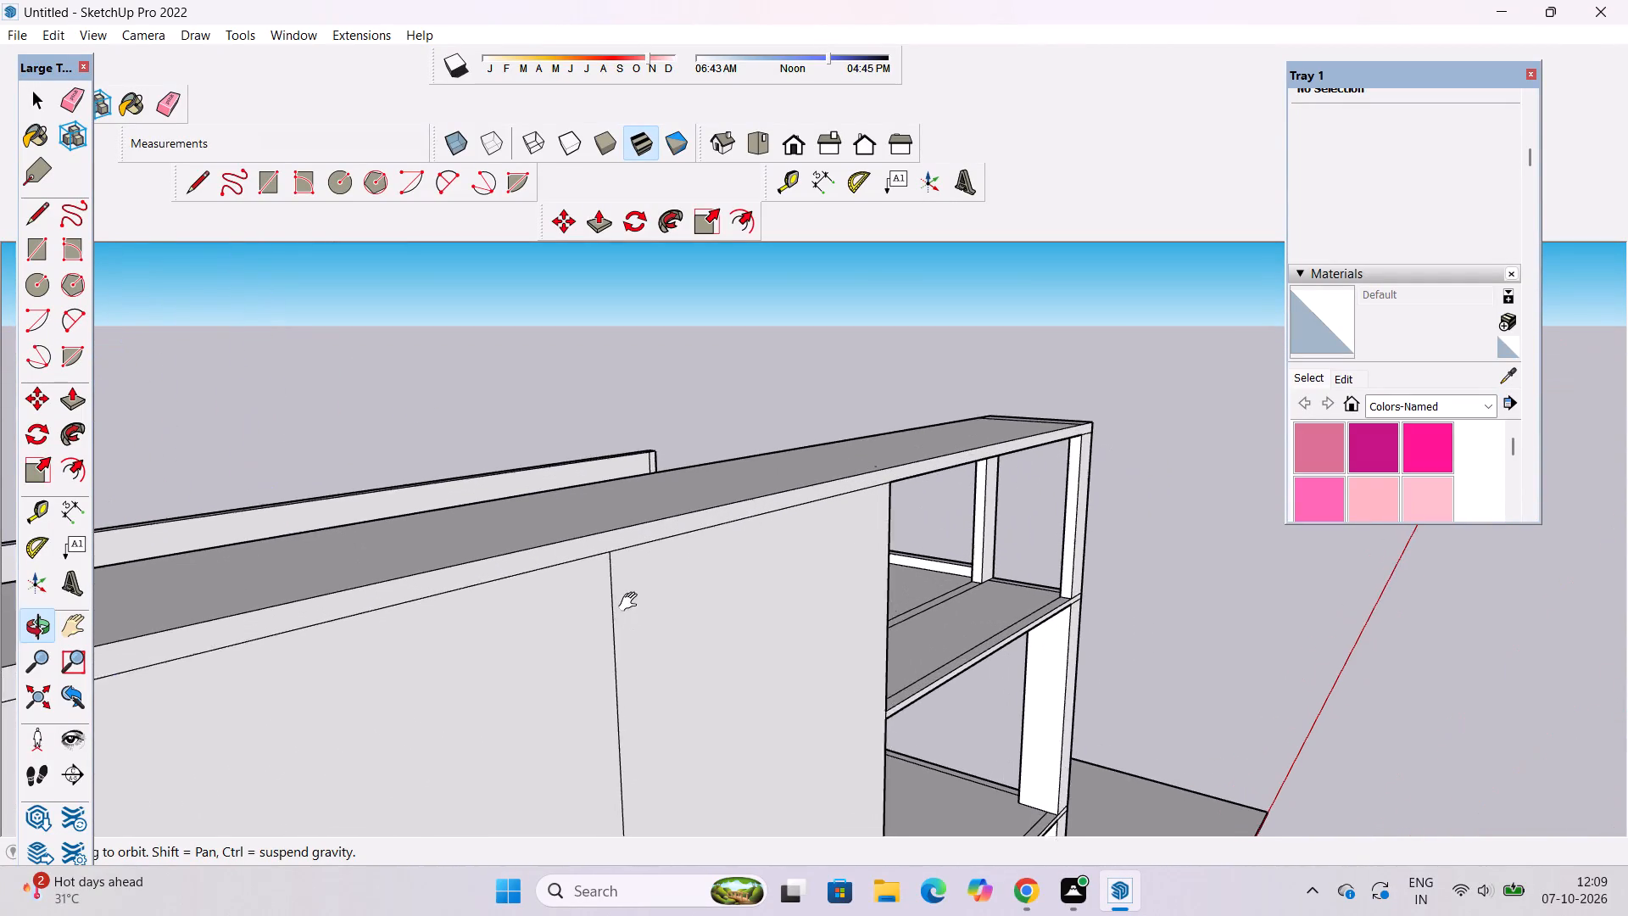
pyautogui.keyDown('shift'); pyautogui.moveTo(633, 601); pyautogui.dragTo(677, 572); pyautogui.keyUp('shift')
pyautogui.press('p')
pyautogui.scroll(-4, 762, 476)
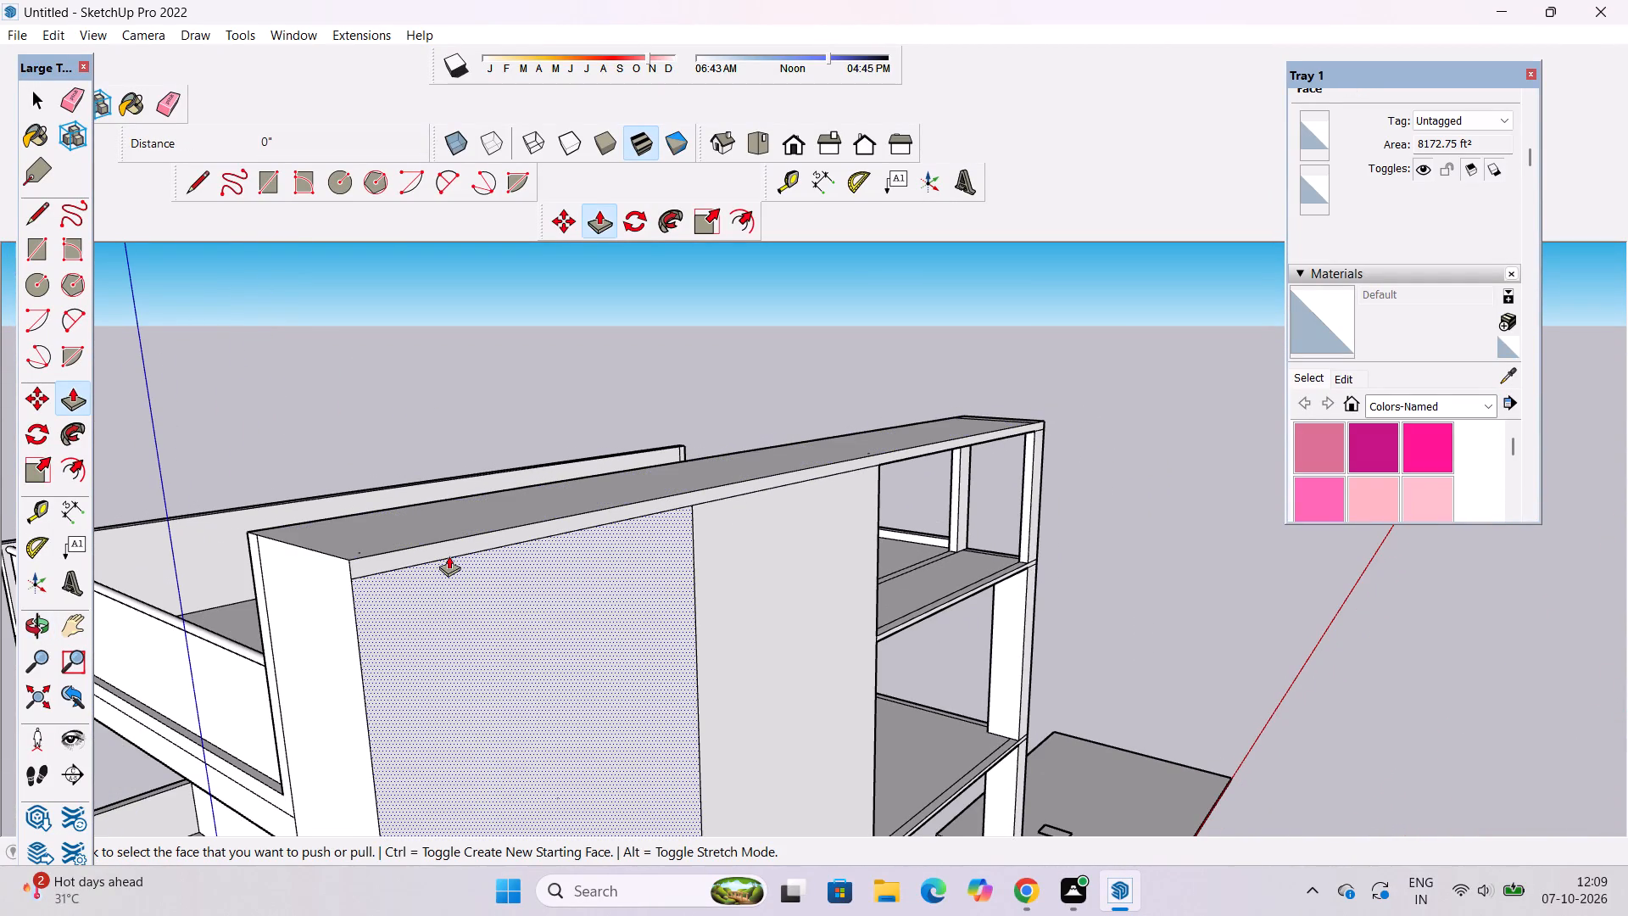
pyautogui.click(449, 550)
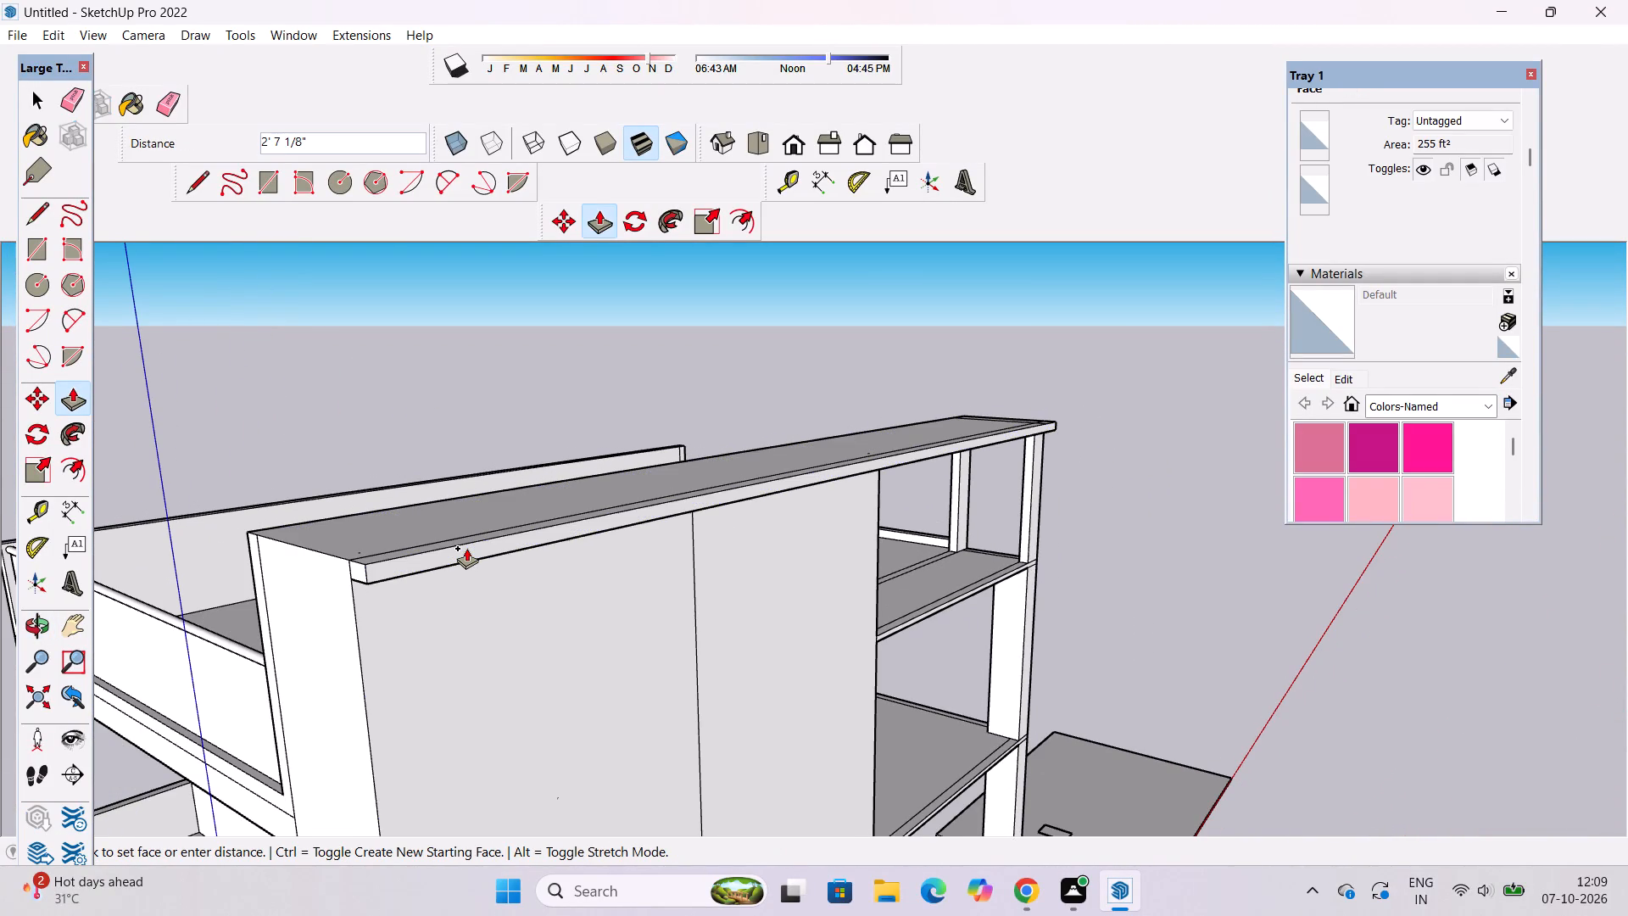
pyautogui.write("1'")
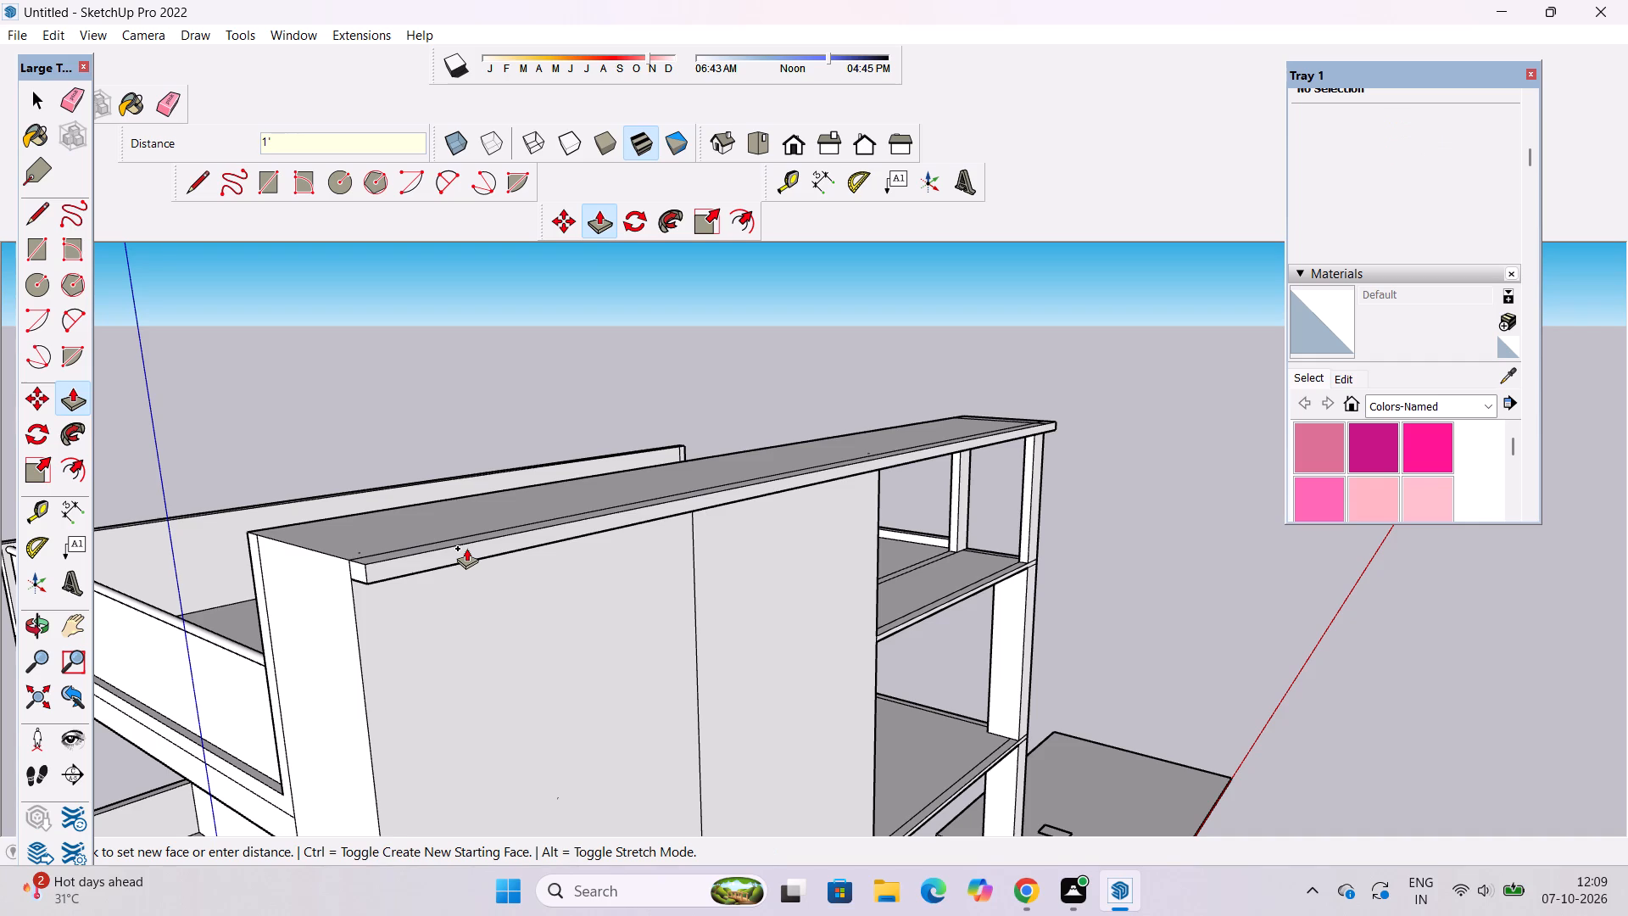
pyautogui.press('Return')
pyautogui.press('o')
pyautogui.scroll(-2, 466, 548)
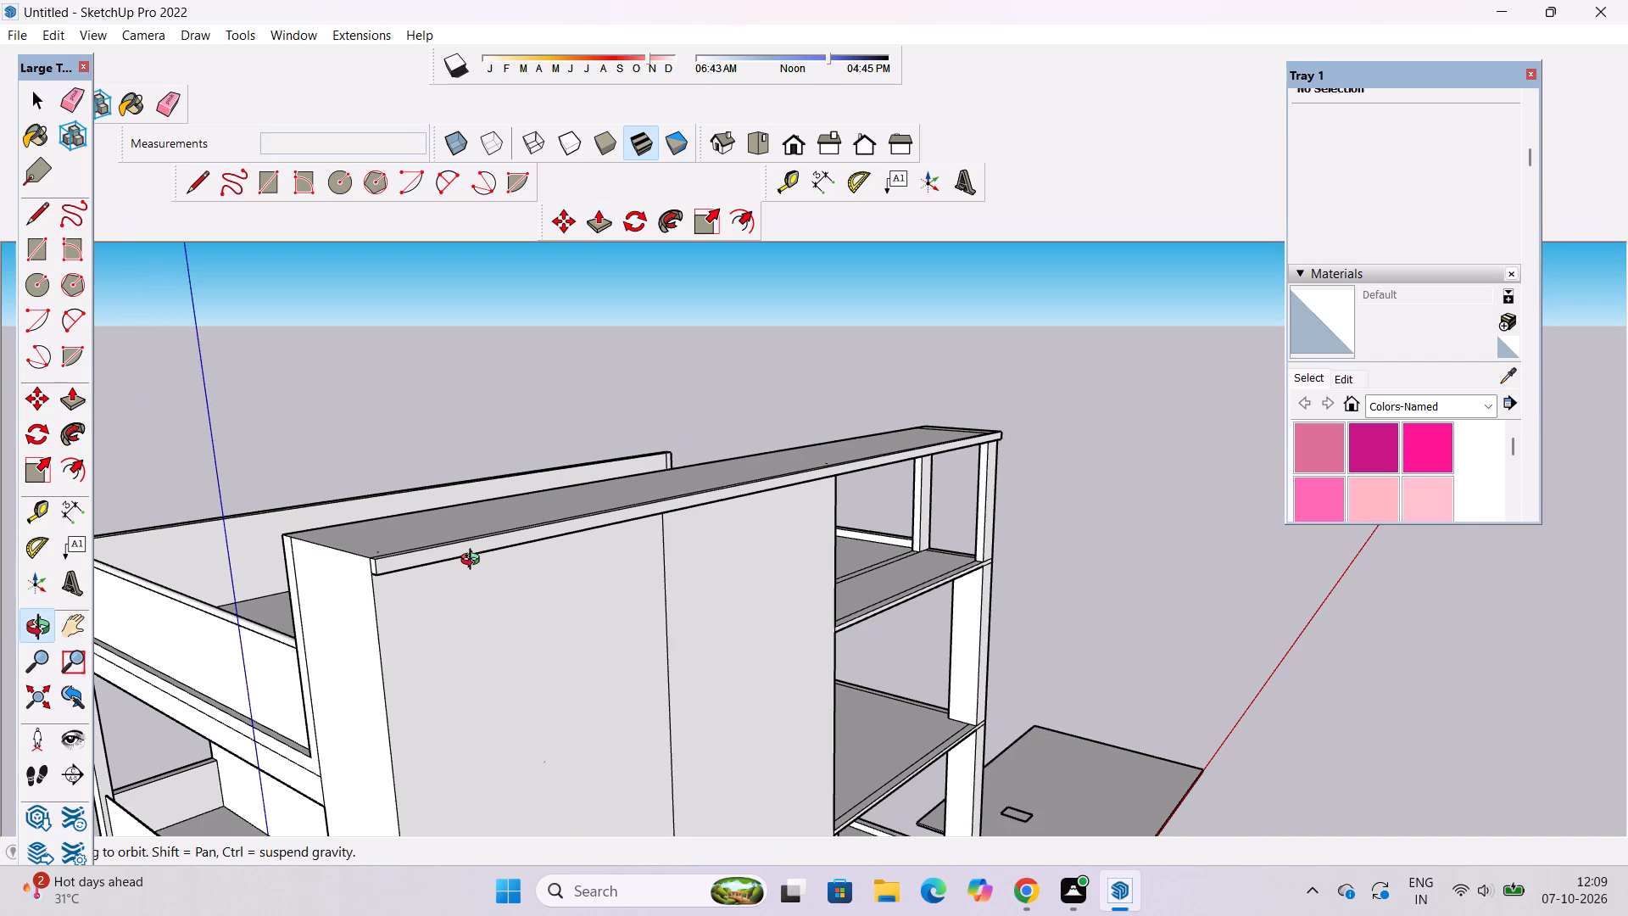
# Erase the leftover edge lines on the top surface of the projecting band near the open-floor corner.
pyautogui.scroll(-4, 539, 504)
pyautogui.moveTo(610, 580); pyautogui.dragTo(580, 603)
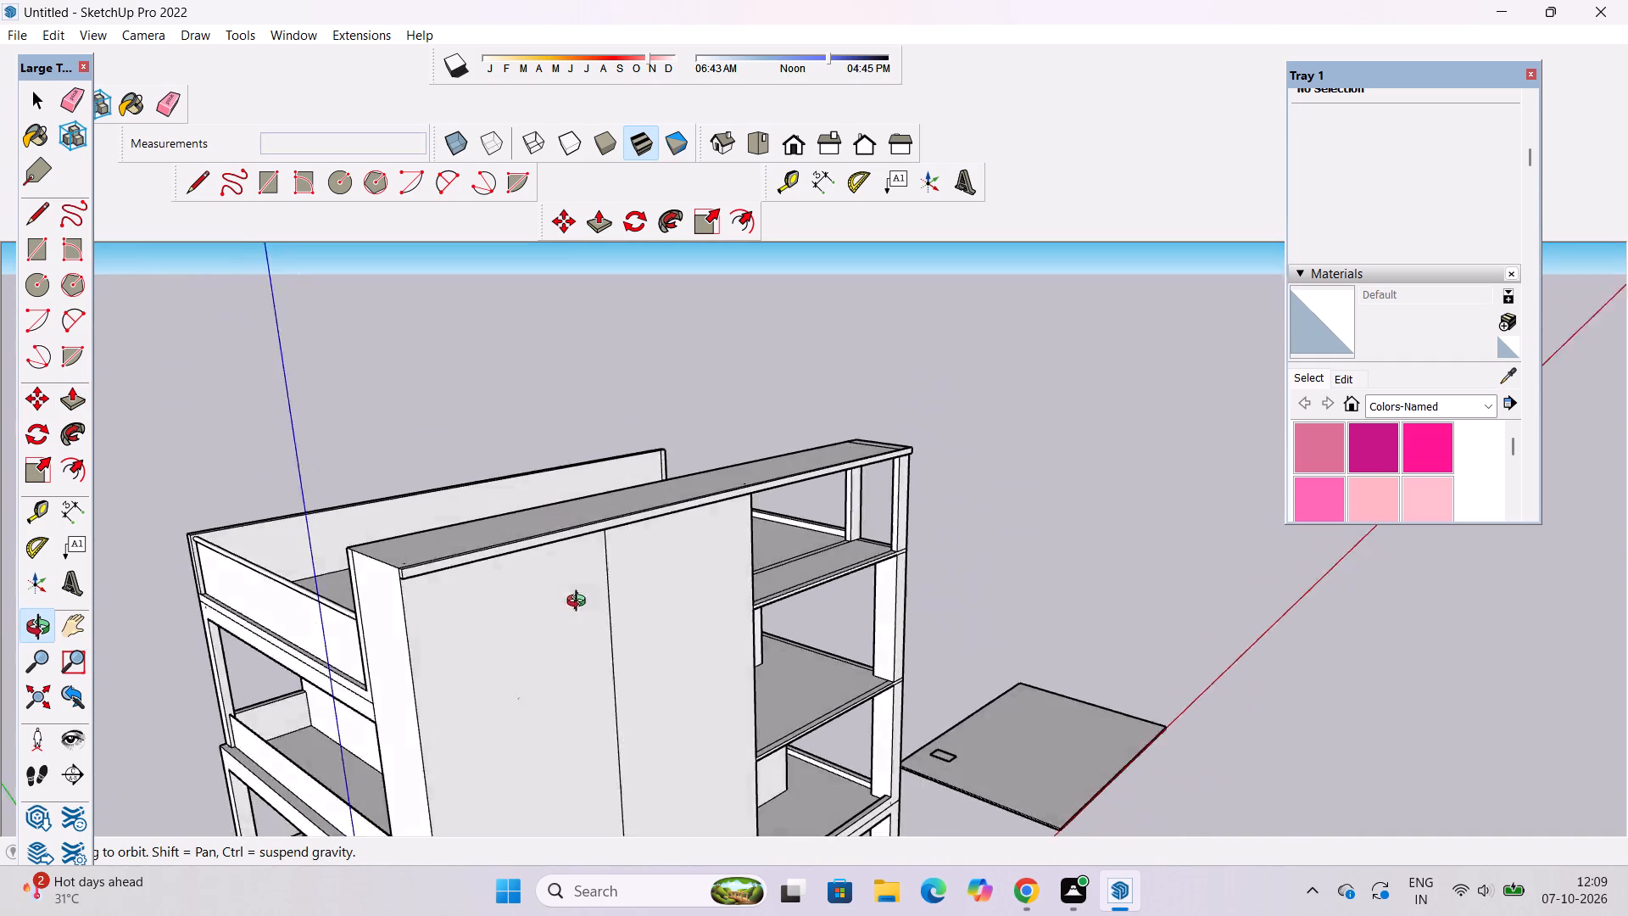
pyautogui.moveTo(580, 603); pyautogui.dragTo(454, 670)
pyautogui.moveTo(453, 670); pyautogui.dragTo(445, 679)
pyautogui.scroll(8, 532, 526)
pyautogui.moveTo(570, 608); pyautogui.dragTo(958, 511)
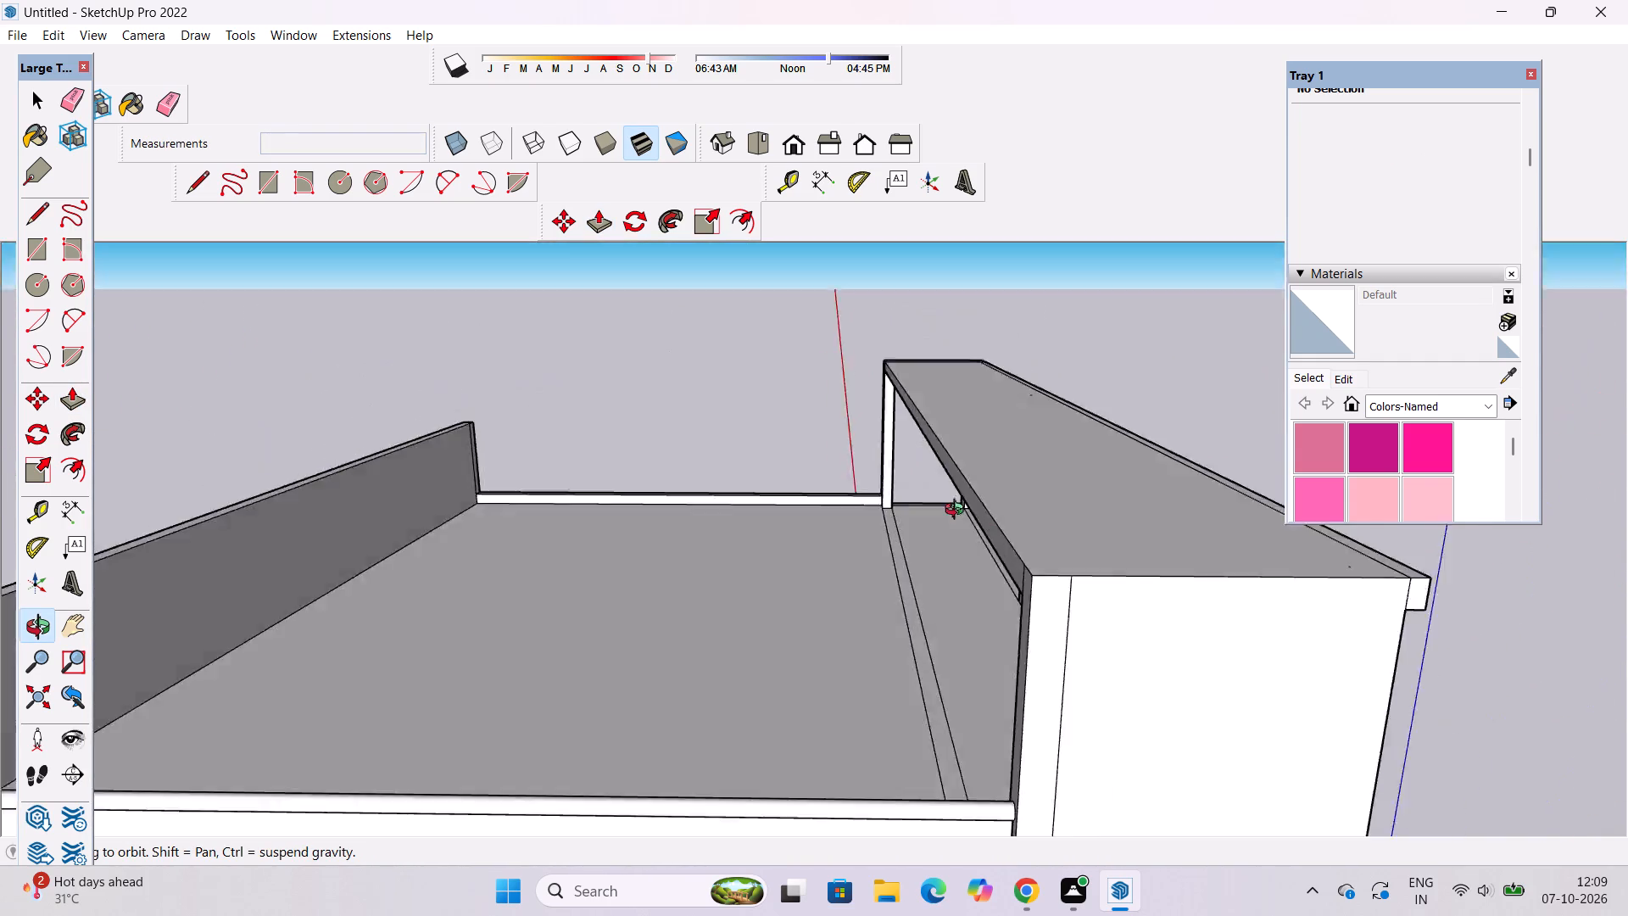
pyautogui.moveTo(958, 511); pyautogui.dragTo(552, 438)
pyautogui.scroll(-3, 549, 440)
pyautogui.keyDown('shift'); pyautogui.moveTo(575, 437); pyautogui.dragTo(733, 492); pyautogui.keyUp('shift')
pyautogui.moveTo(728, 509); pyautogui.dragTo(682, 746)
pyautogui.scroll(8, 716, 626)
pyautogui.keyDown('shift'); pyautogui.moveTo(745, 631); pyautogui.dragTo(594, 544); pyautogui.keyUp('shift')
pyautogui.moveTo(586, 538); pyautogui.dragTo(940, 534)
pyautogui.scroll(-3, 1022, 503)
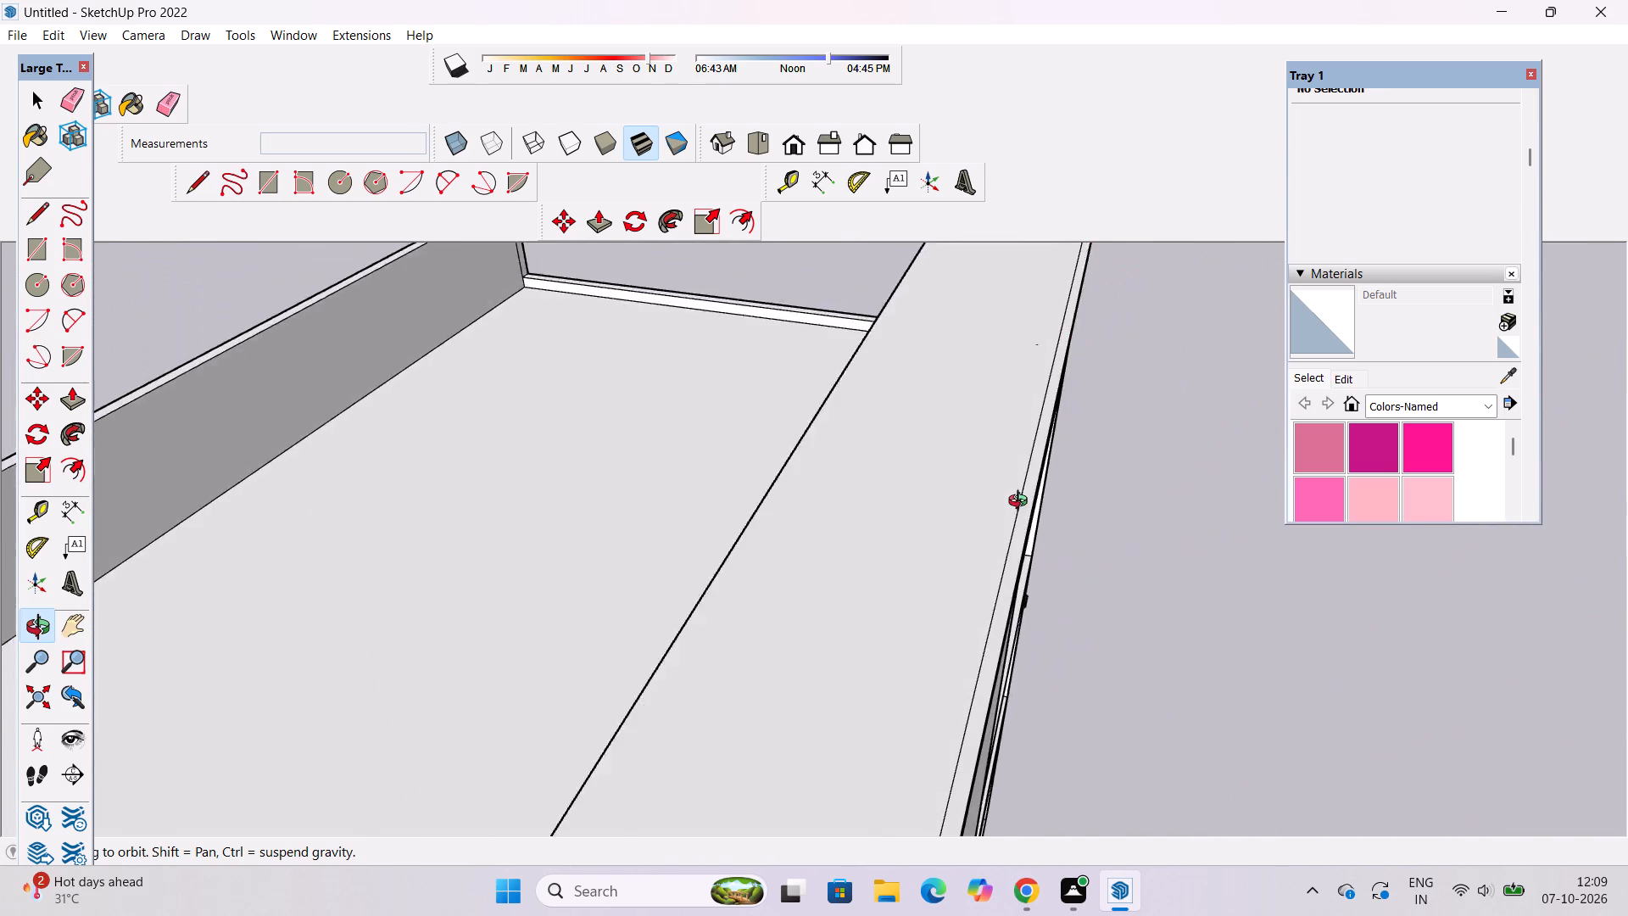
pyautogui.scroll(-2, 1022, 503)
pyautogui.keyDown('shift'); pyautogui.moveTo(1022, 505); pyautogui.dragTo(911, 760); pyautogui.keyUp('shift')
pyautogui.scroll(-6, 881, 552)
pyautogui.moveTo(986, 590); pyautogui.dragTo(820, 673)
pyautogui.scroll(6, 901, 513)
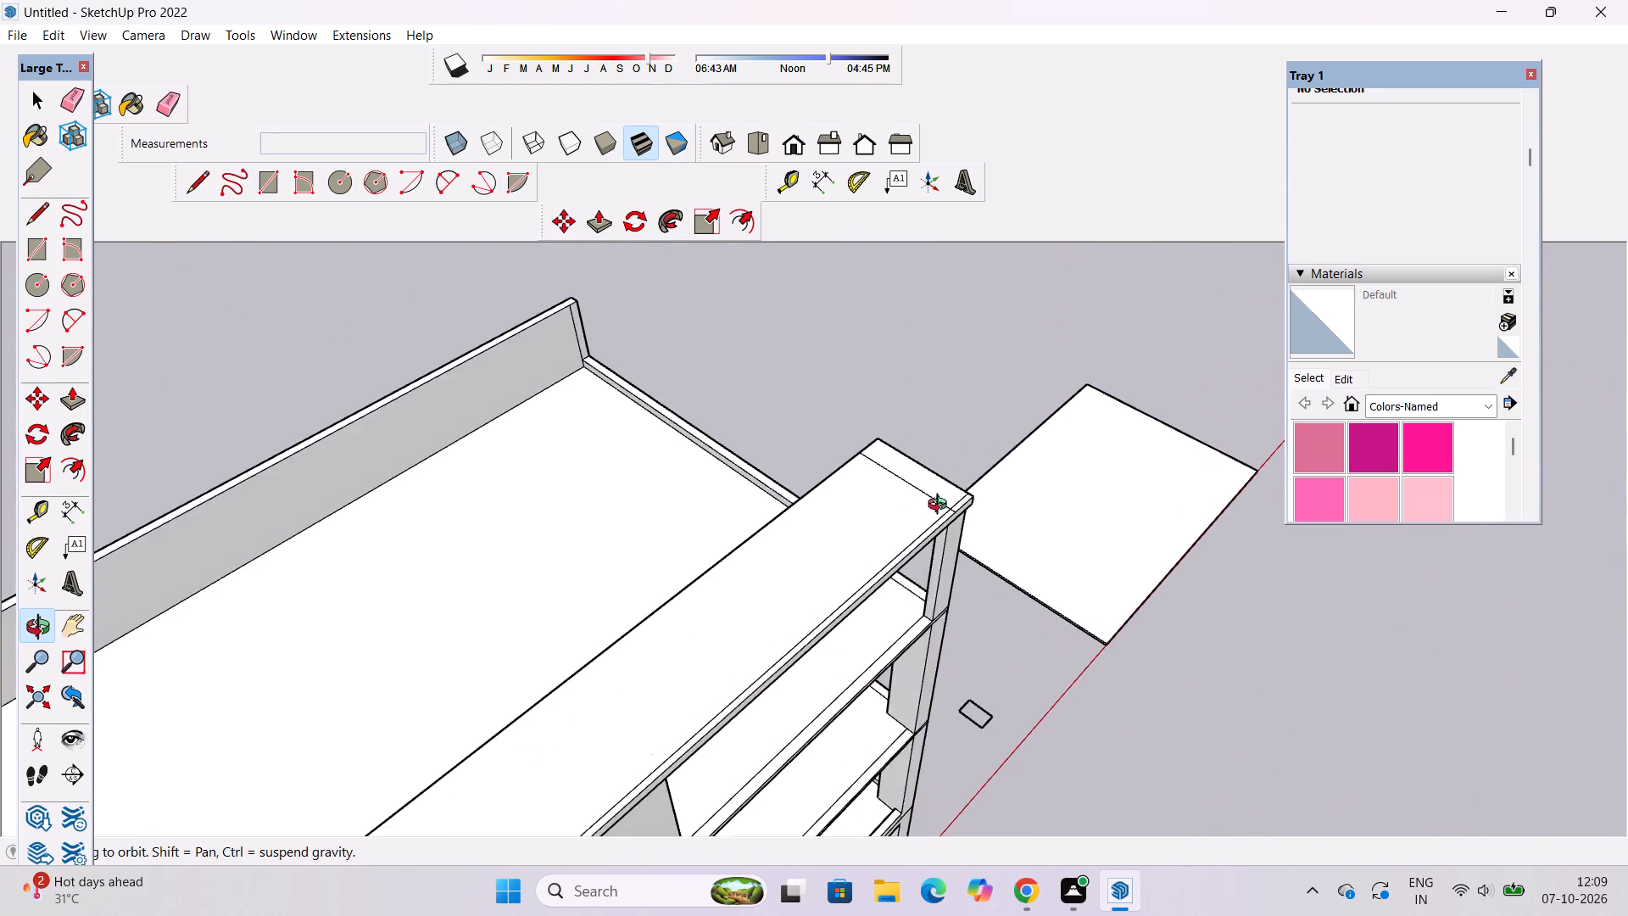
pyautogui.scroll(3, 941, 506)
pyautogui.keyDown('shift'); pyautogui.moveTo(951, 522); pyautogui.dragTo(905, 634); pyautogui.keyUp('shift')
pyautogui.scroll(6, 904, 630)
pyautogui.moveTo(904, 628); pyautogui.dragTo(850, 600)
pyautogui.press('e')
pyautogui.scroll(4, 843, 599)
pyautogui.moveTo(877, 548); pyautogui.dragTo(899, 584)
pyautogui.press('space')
# Undo the erasure on the band's top surface and the band's 1' outward projection.
pyautogui.press('o')
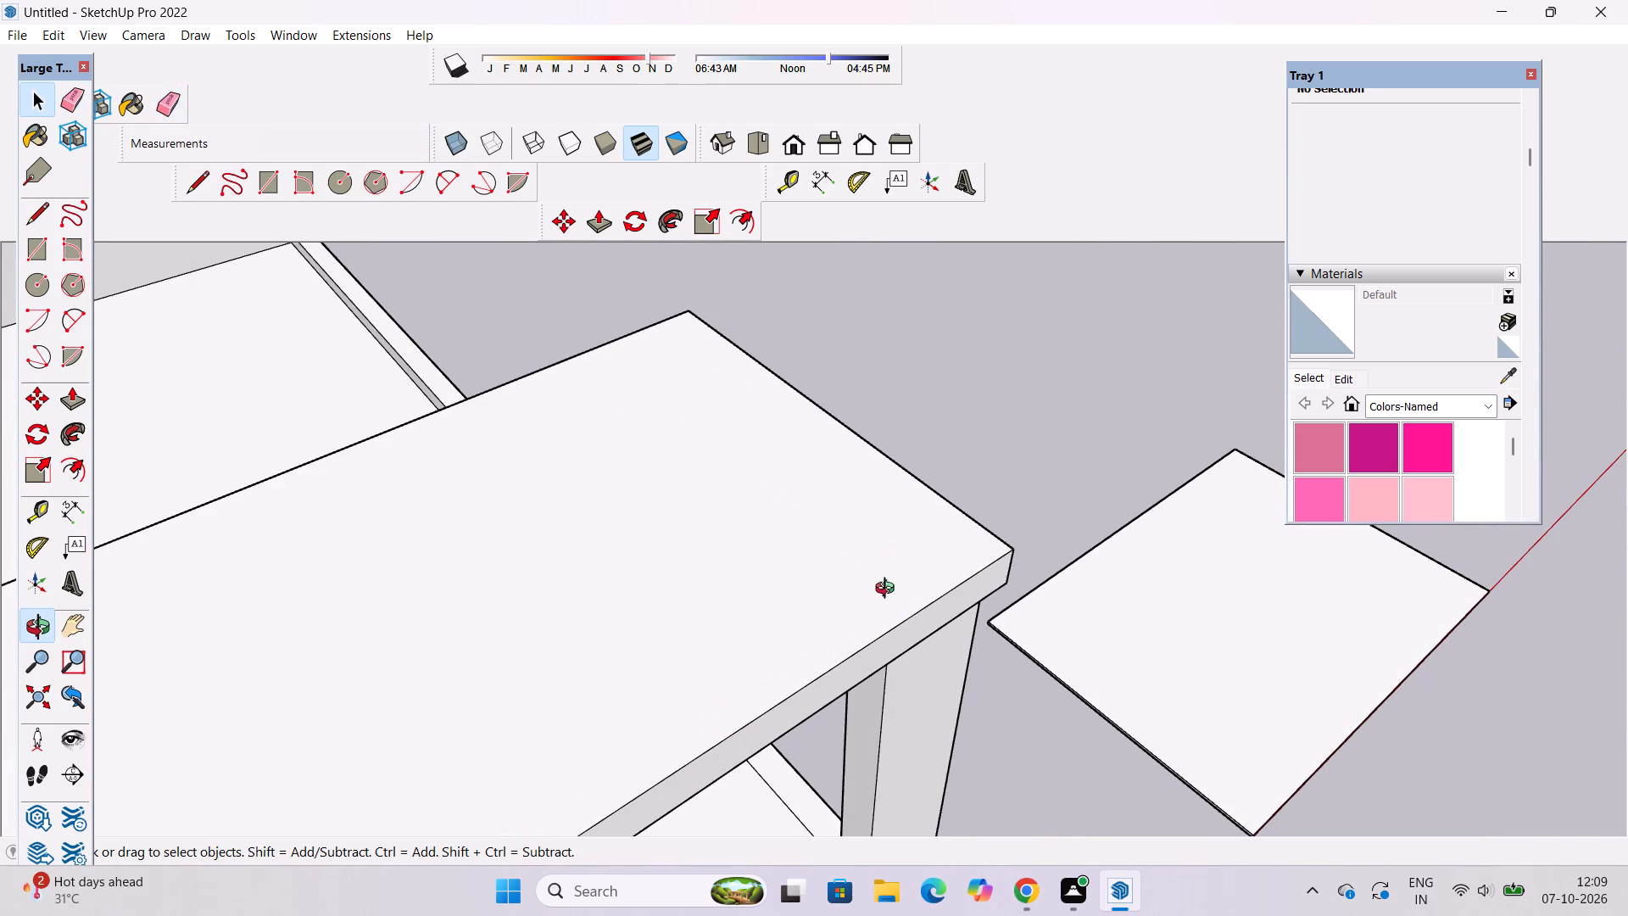
pyautogui.scroll(-4, 865, 587)
pyautogui.moveTo(916, 718); pyautogui.dragTo(888, 665)
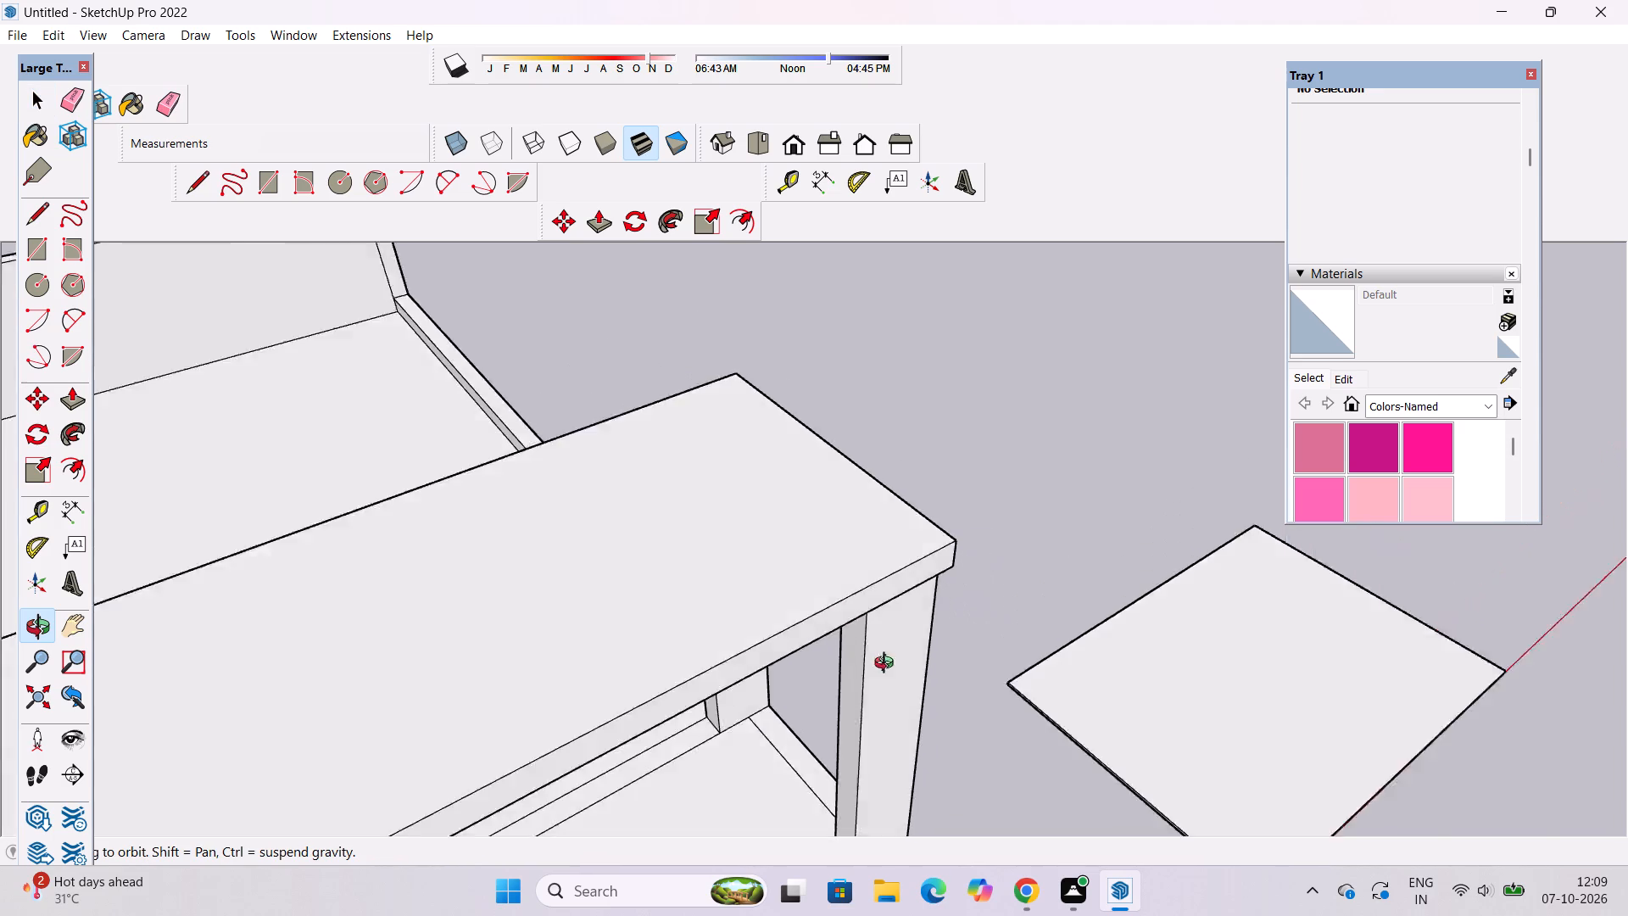
pyautogui.moveTo(888, 665); pyautogui.dragTo(869, 574)
pyautogui.keyDown('shift'); pyautogui.moveTo(828, 589); pyautogui.dragTo(1074, 525); pyautogui.keyUp('shift')
pyautogui.scroll(-7, 755, 543)
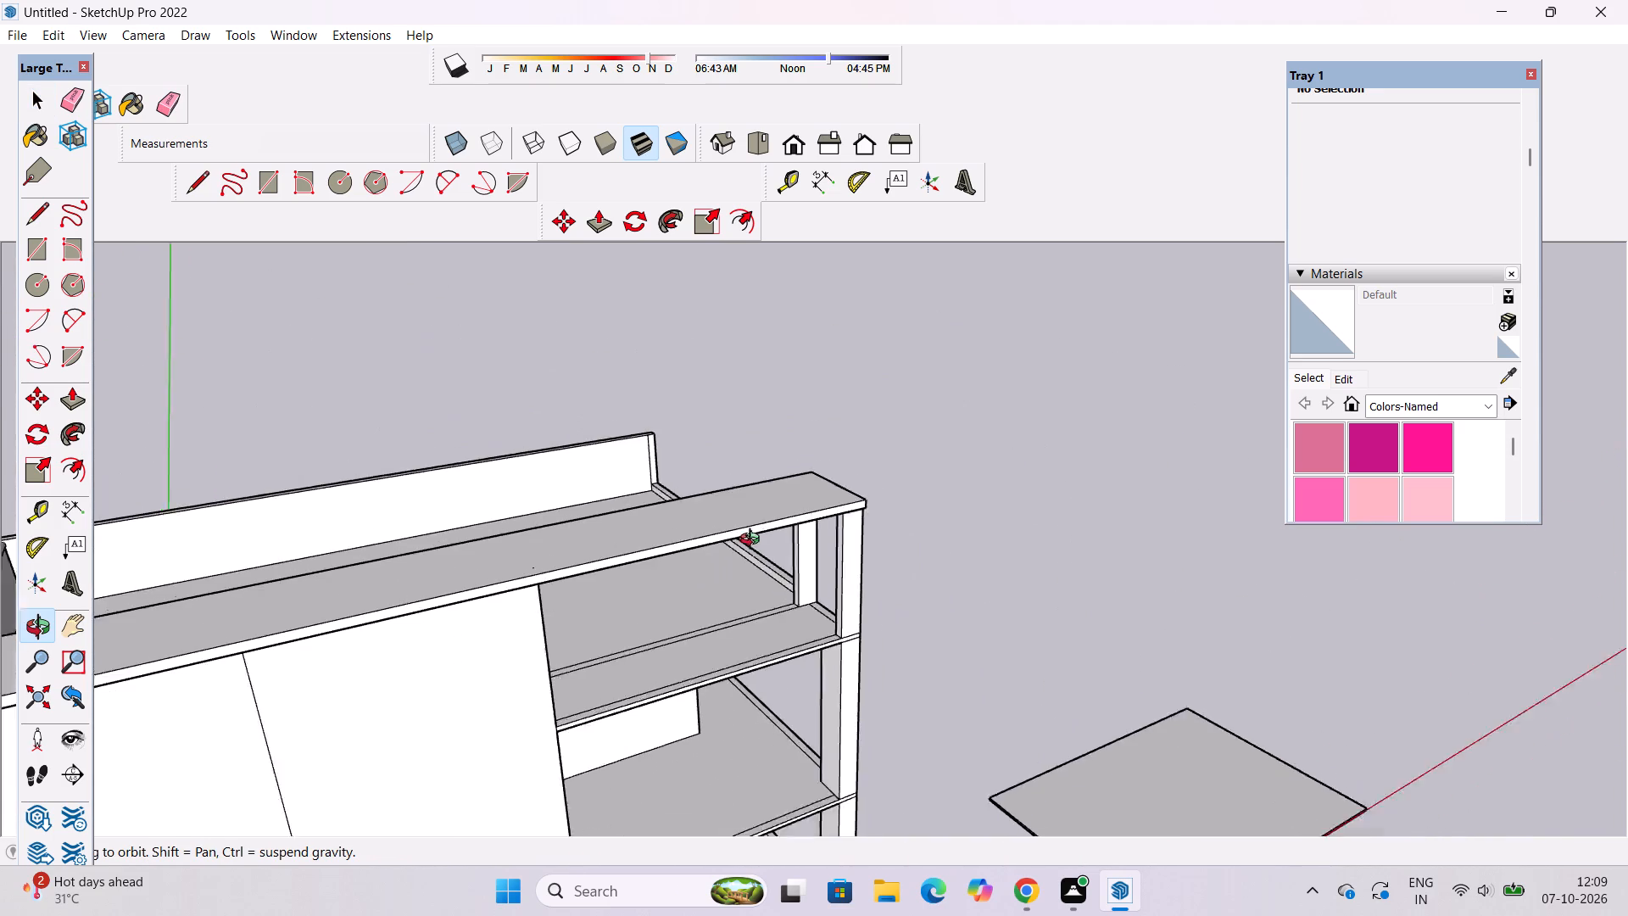
pyautogui.scroll(-1, 754, 541)
pyautogui.moveTo(571, 719); pyautogui.dragTo(489, 550)
pyautogui.moveTo(486, 540); pyautogui.dragTo(479, 511)
pyautogui.moveTo(477, 504); pyautogui.dragTo(475, 483)
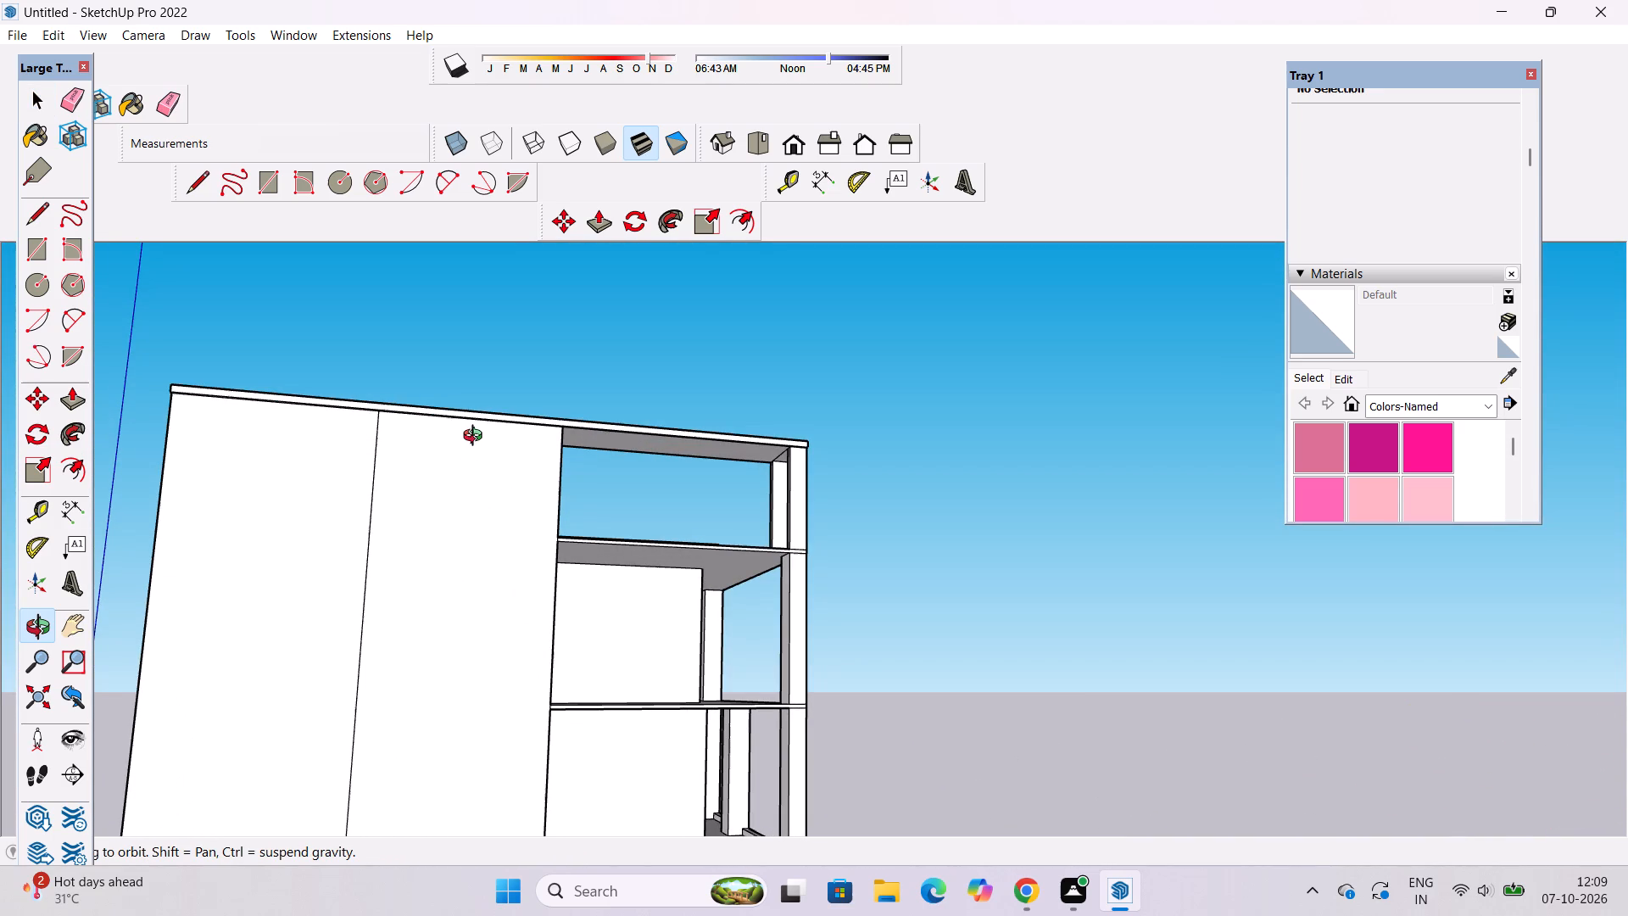
pyautogui.moveTo(477, 450); pyautogui.dragTo(655, 660)
pyautogui.keyDown('shift'); pyautogui.moveTo(566, 660); pyautogui.dragTo(725, 577); pyautogui.keyUp('shift')
pyautogui.scroll(4, 497, 599)
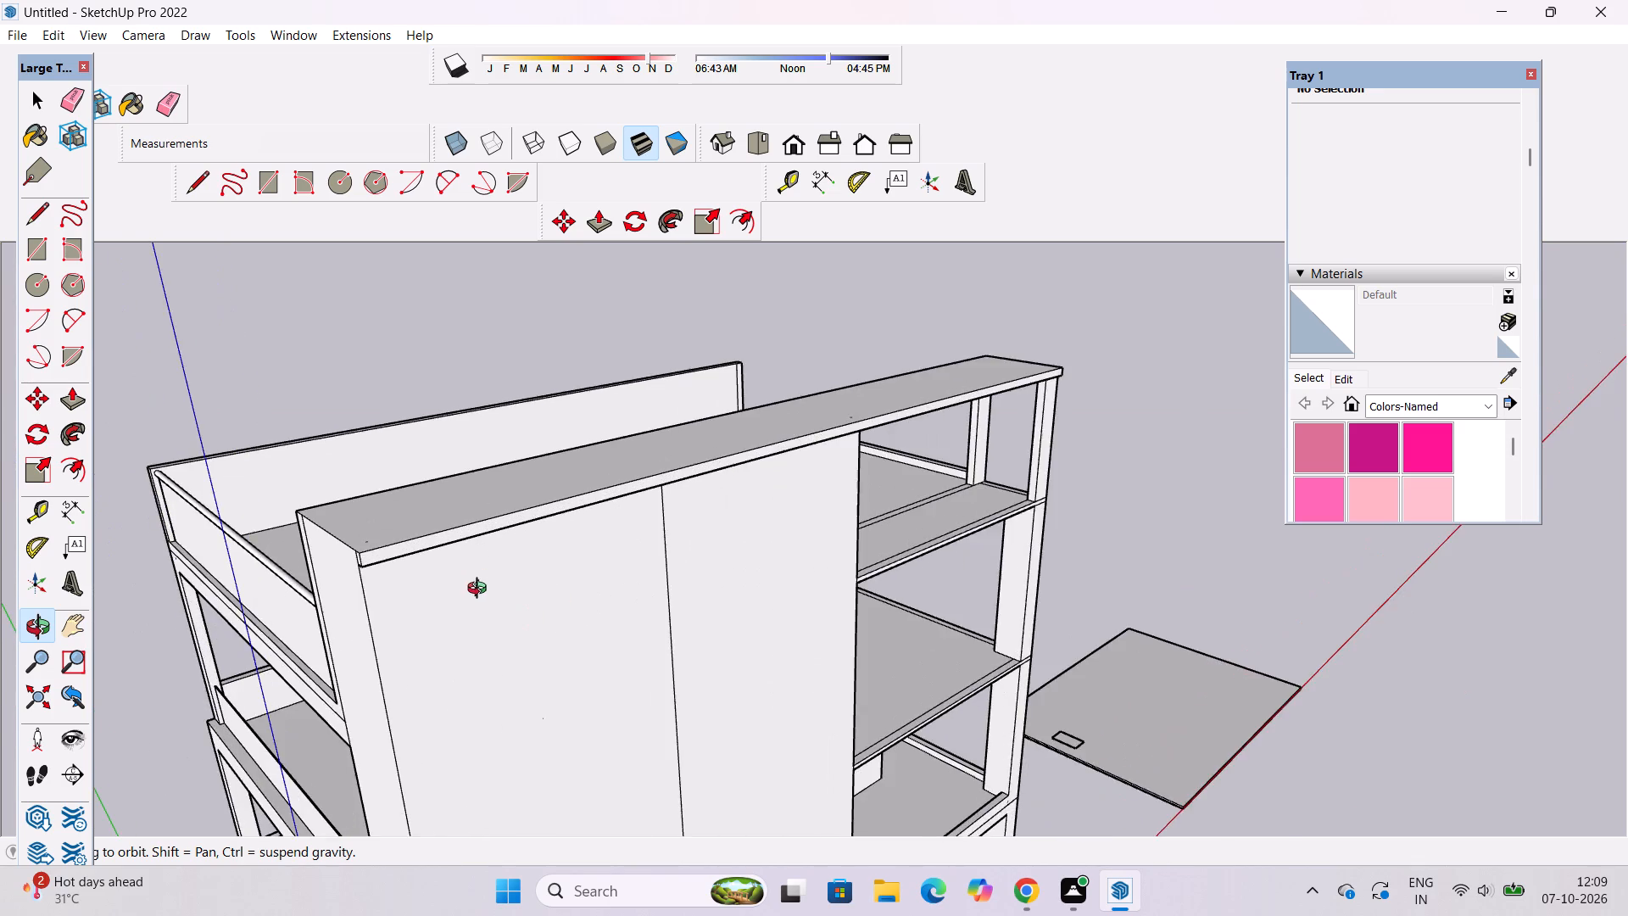
pyautogui.scroll(5, 481, 590)
pyautogui.keyDown('shift'); pyautogui.moveTo(415, 593); pyautogui.dragTo(653, 628); pyautogui.keyUp('shift')
pyautogui.hotkey('ctrl', 'z')
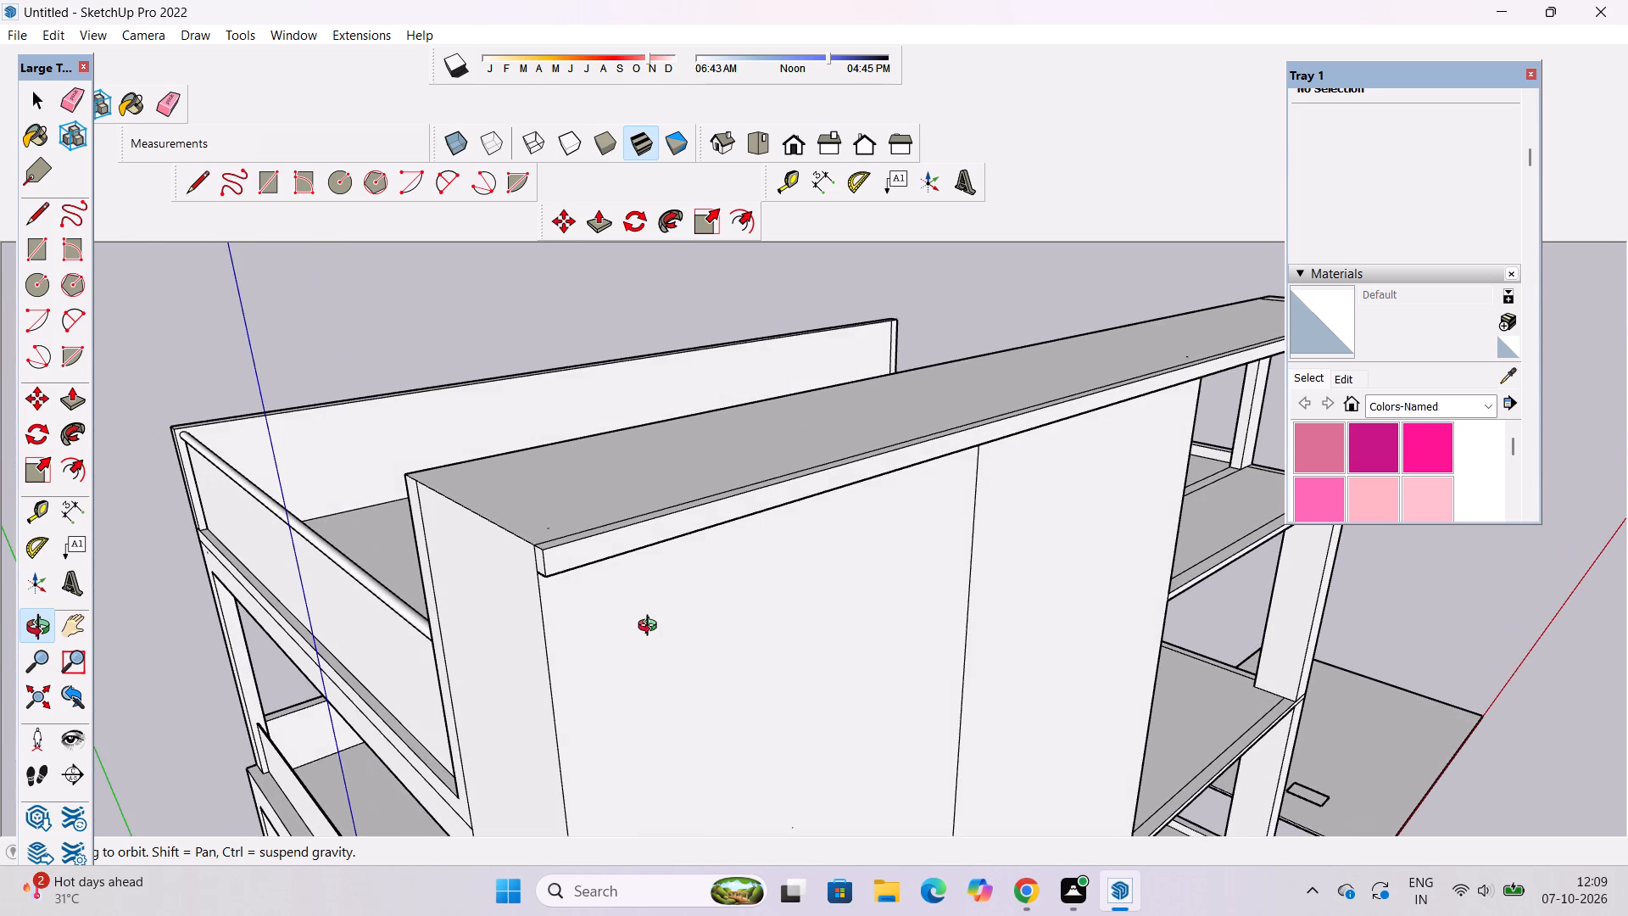
pyautogui.hotkey('ctrl', 'z')
# Push/Pull the front face of the continuous top band above the side wall and open bay outward by 2.5'.
pyautogui.keyDown('shift'); pyautogui.moveTo(622, 600); pyautogui.dragTo(488, 596); pyautogui.keyUp('shift')
pyautogui.moveTo(491, 594); pyautogui.dragTo(587, 611)
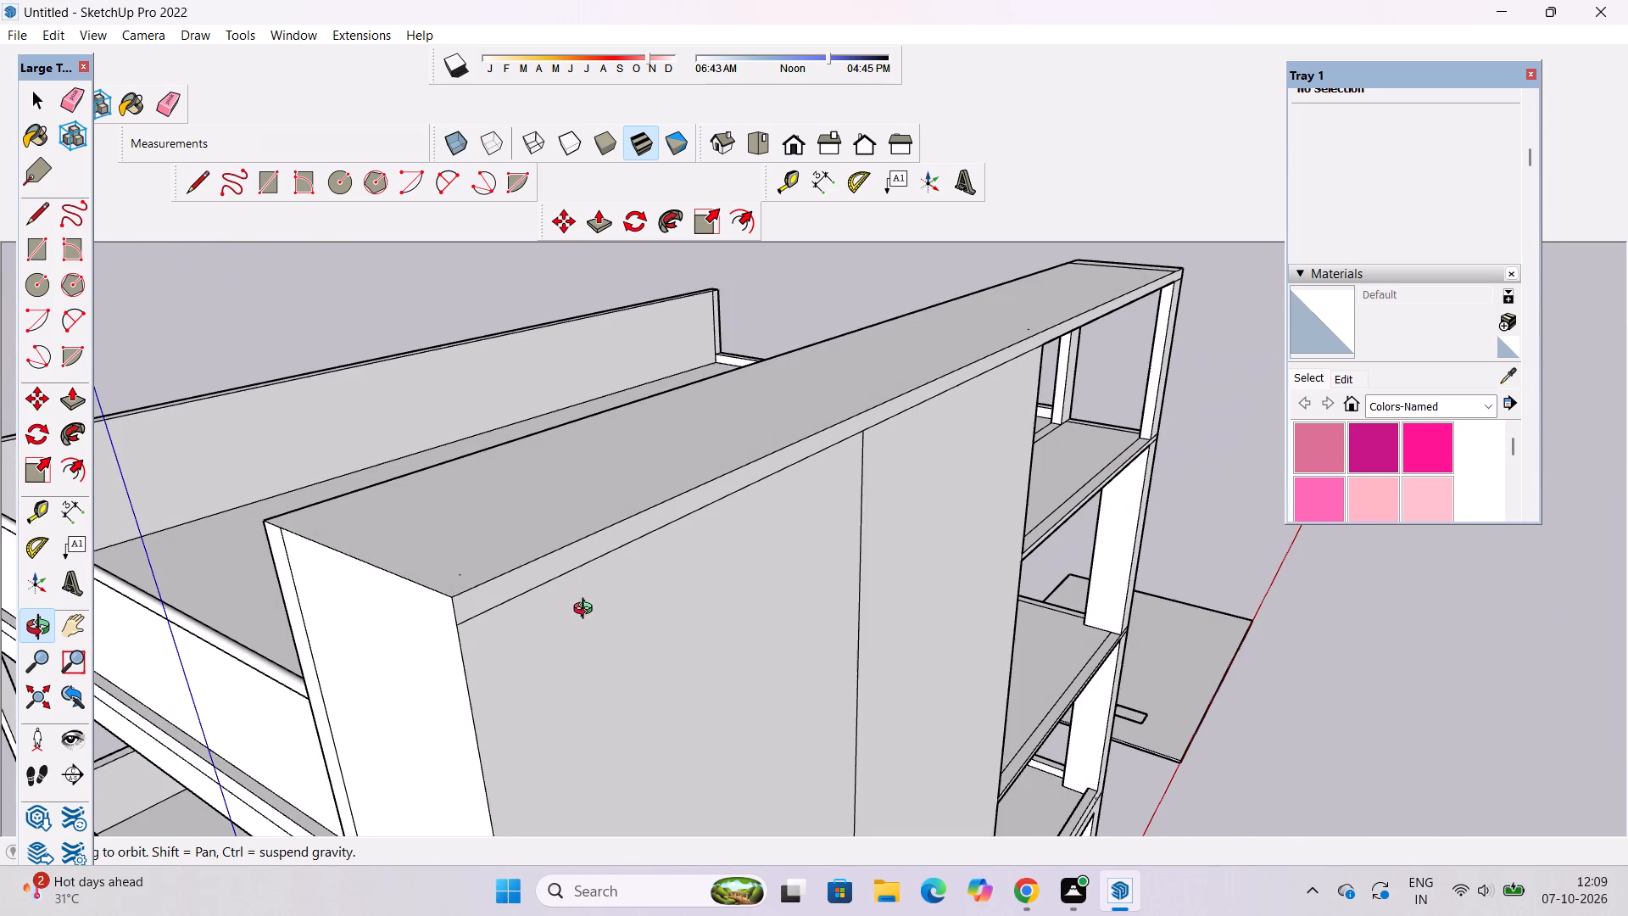
pyautogui.press('p')
pyautogui.click(558, 567)
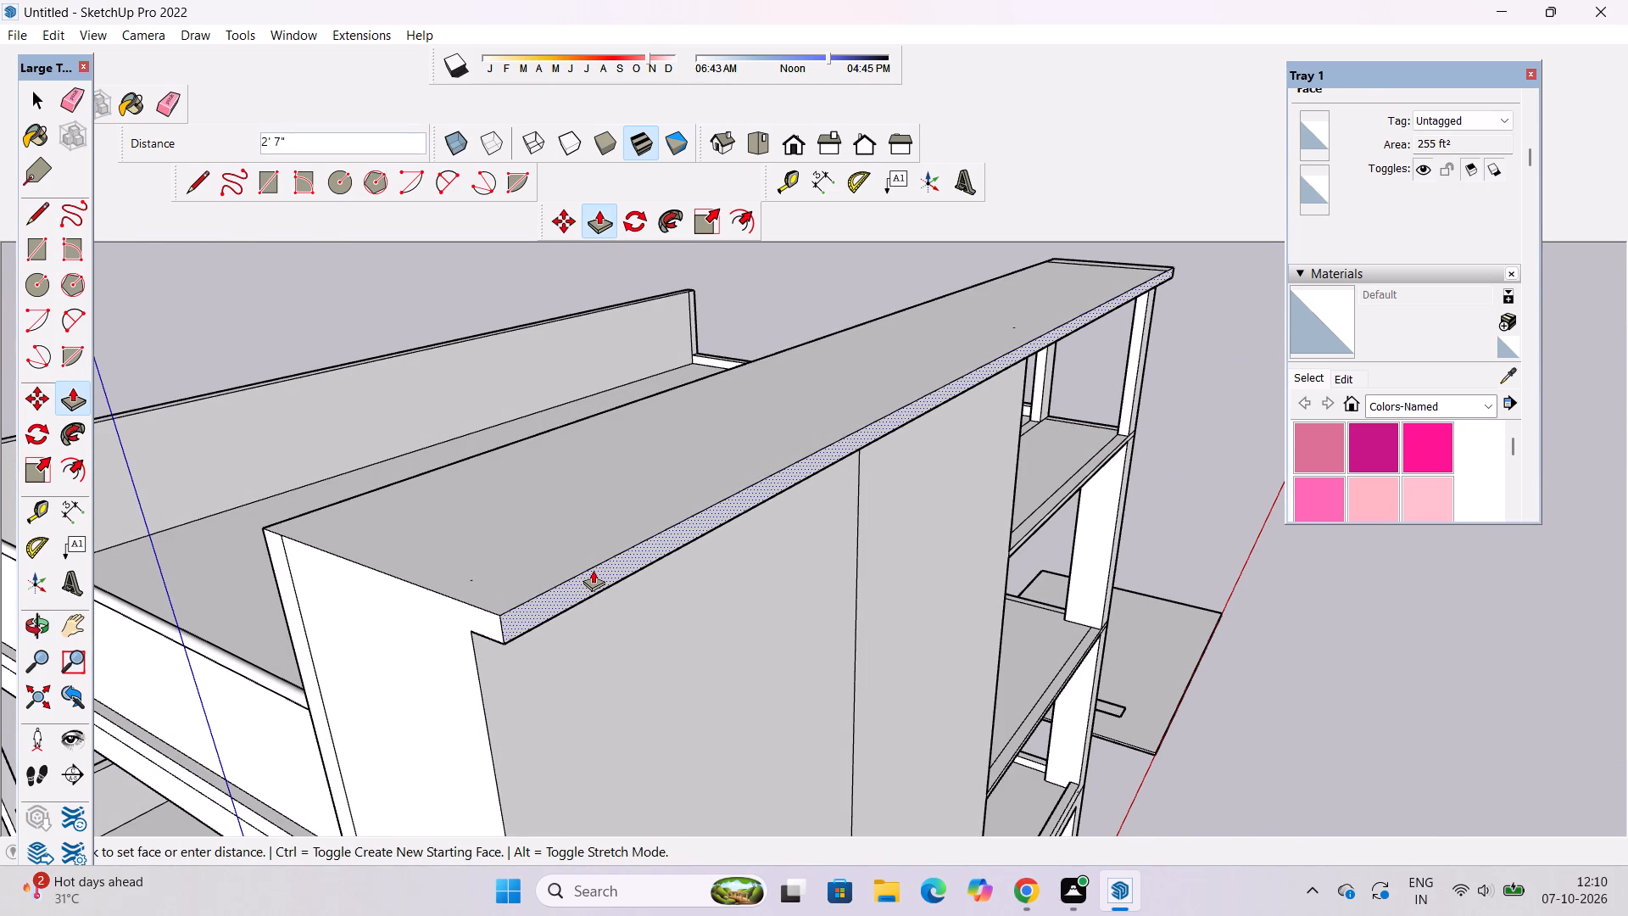
pyautogui.write("2.5'")
pyautogui.press('Return')
pyautogui.press('space')
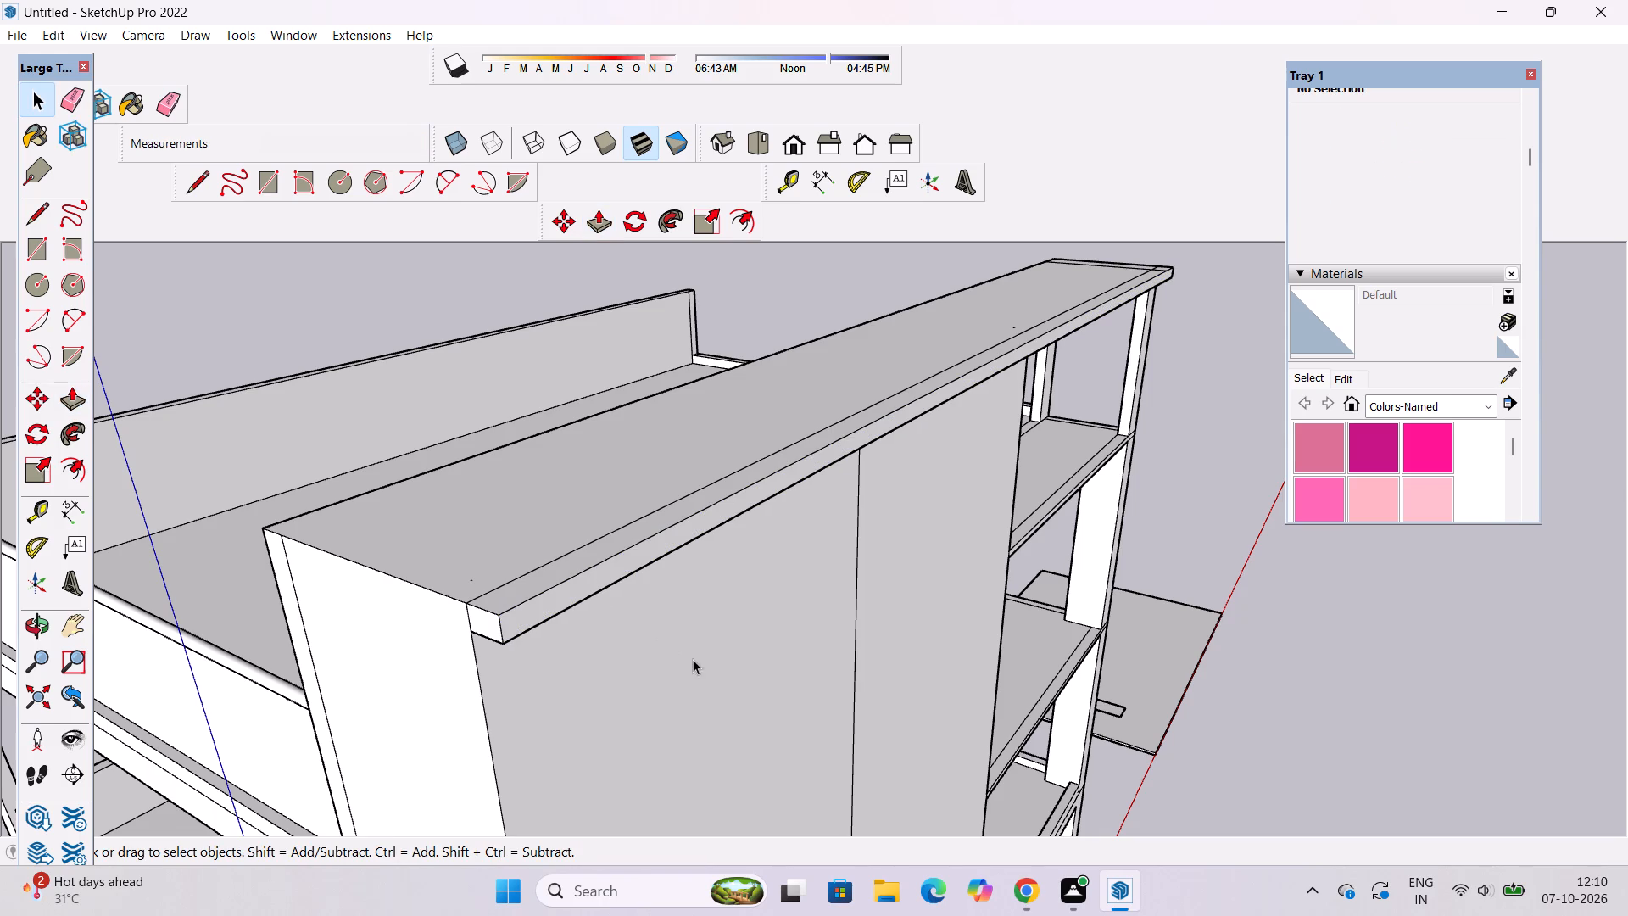
# Examine the divided side wall and the open bays beneath the projecting top band from several angles.
pyautogui.press('o')
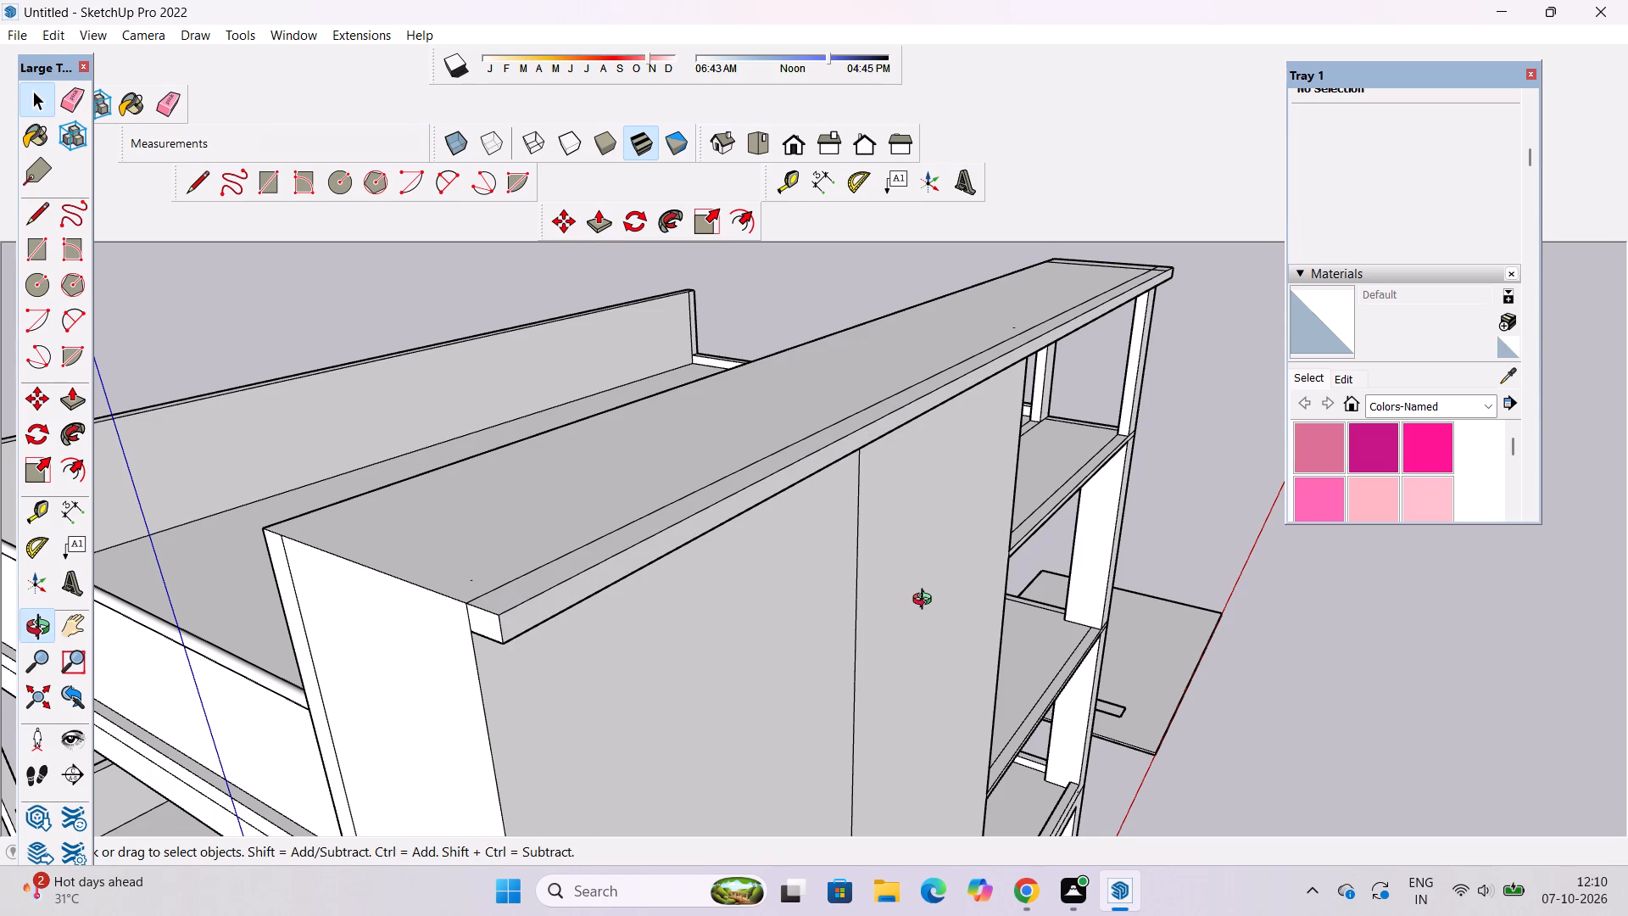
pyautogui.moveTo(996, 617); pyautogui.dragTo(882, 583)
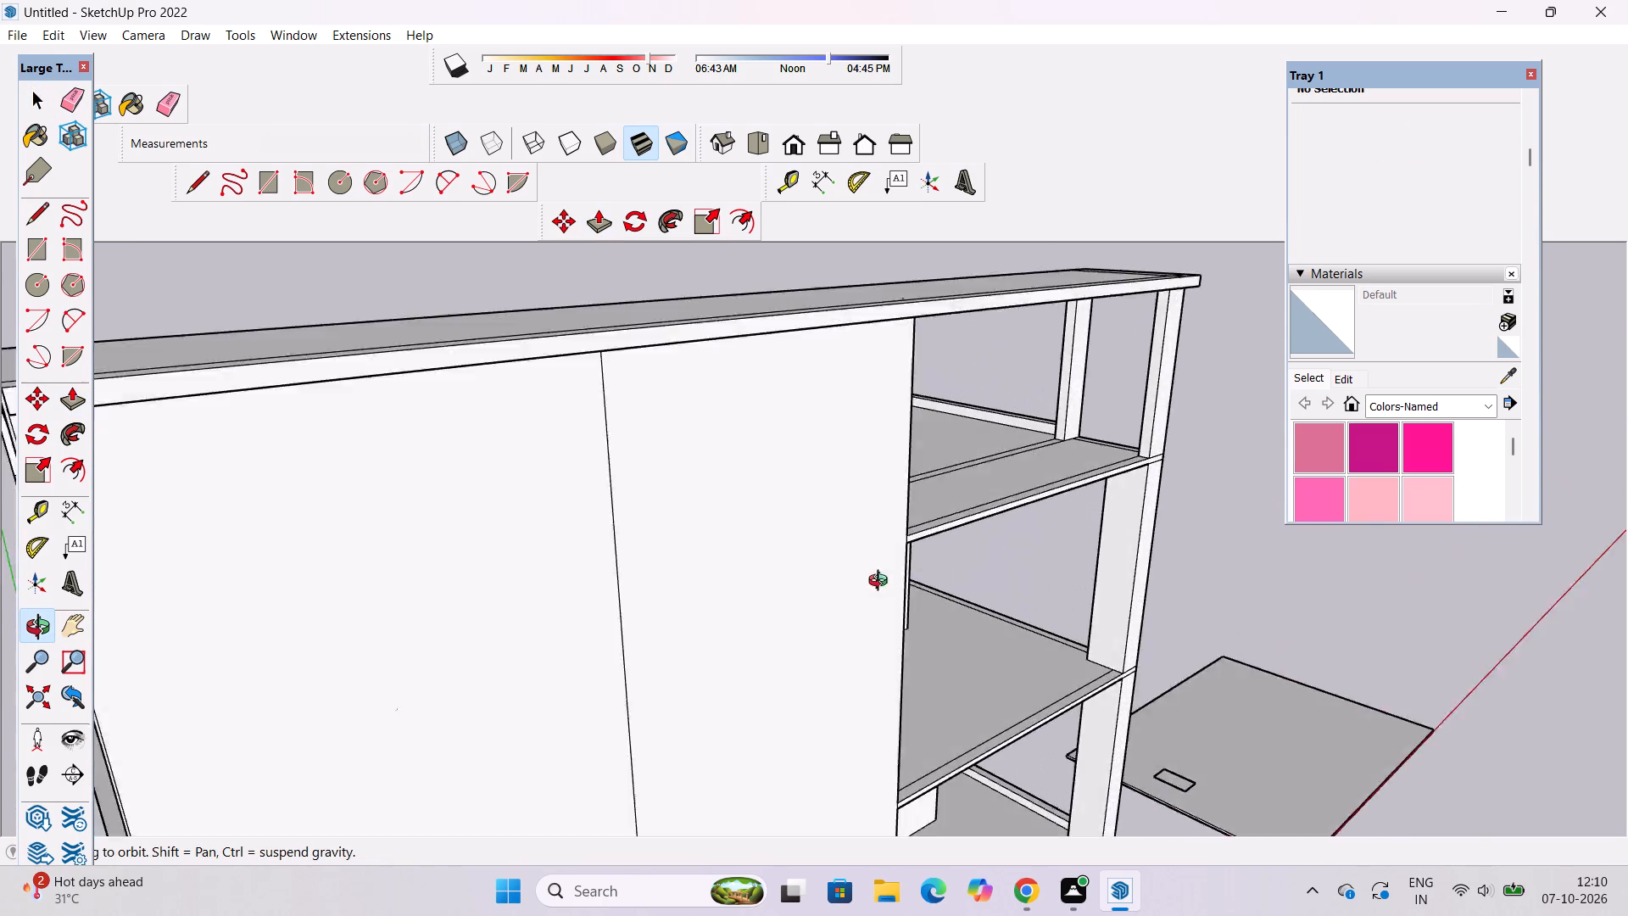
pyautogui.moveTo(882, 583); pyautogui.dragTo(856, 556)
pyautogui.moveTo(945, 595); pyautogui.dragTo(630, 610)
pyautogui.keyDown('shift'); pyautogui.moveTo(628, 610); pyautogui.dragTo(703, 672); pyautogui.keyUp('shift')
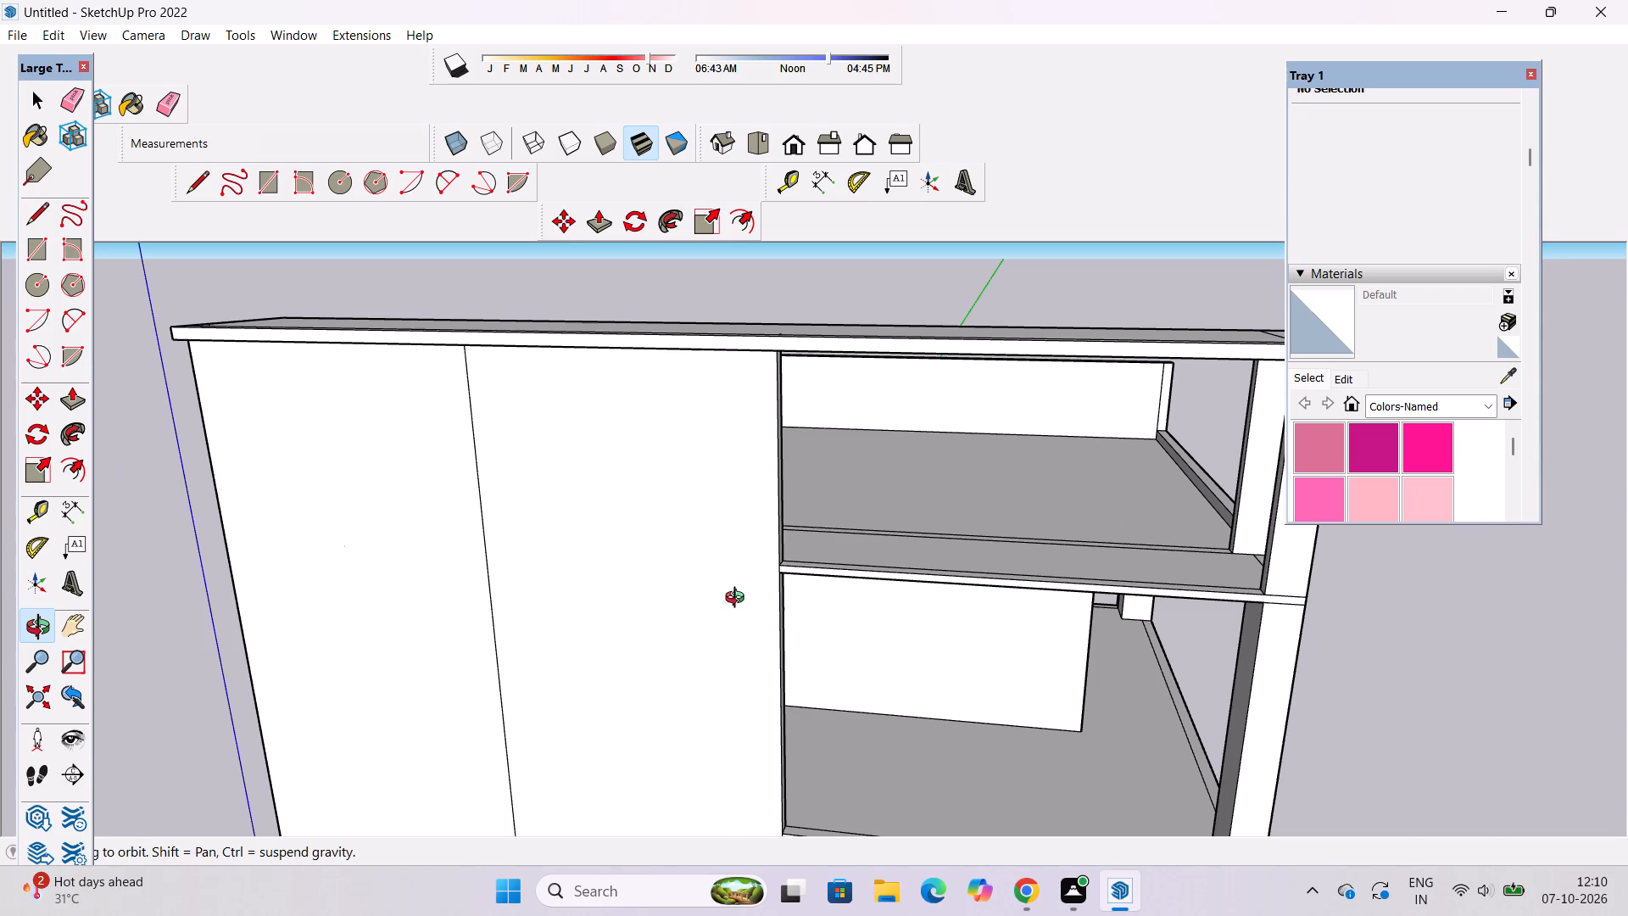
pyautogui.scroll(4, 739, 600)
pyautogui.keyDown('shift'); pyautogui.moveTo(744, 595); pyautogui.dragTo(676, 630); pyautogui.keyUp('shift')
pyautogui.keyDown('shift'); pyautogui.moveTo(673, 630); pyautogui.dragTo(633, 687); pyautogui.keyUp('shift')
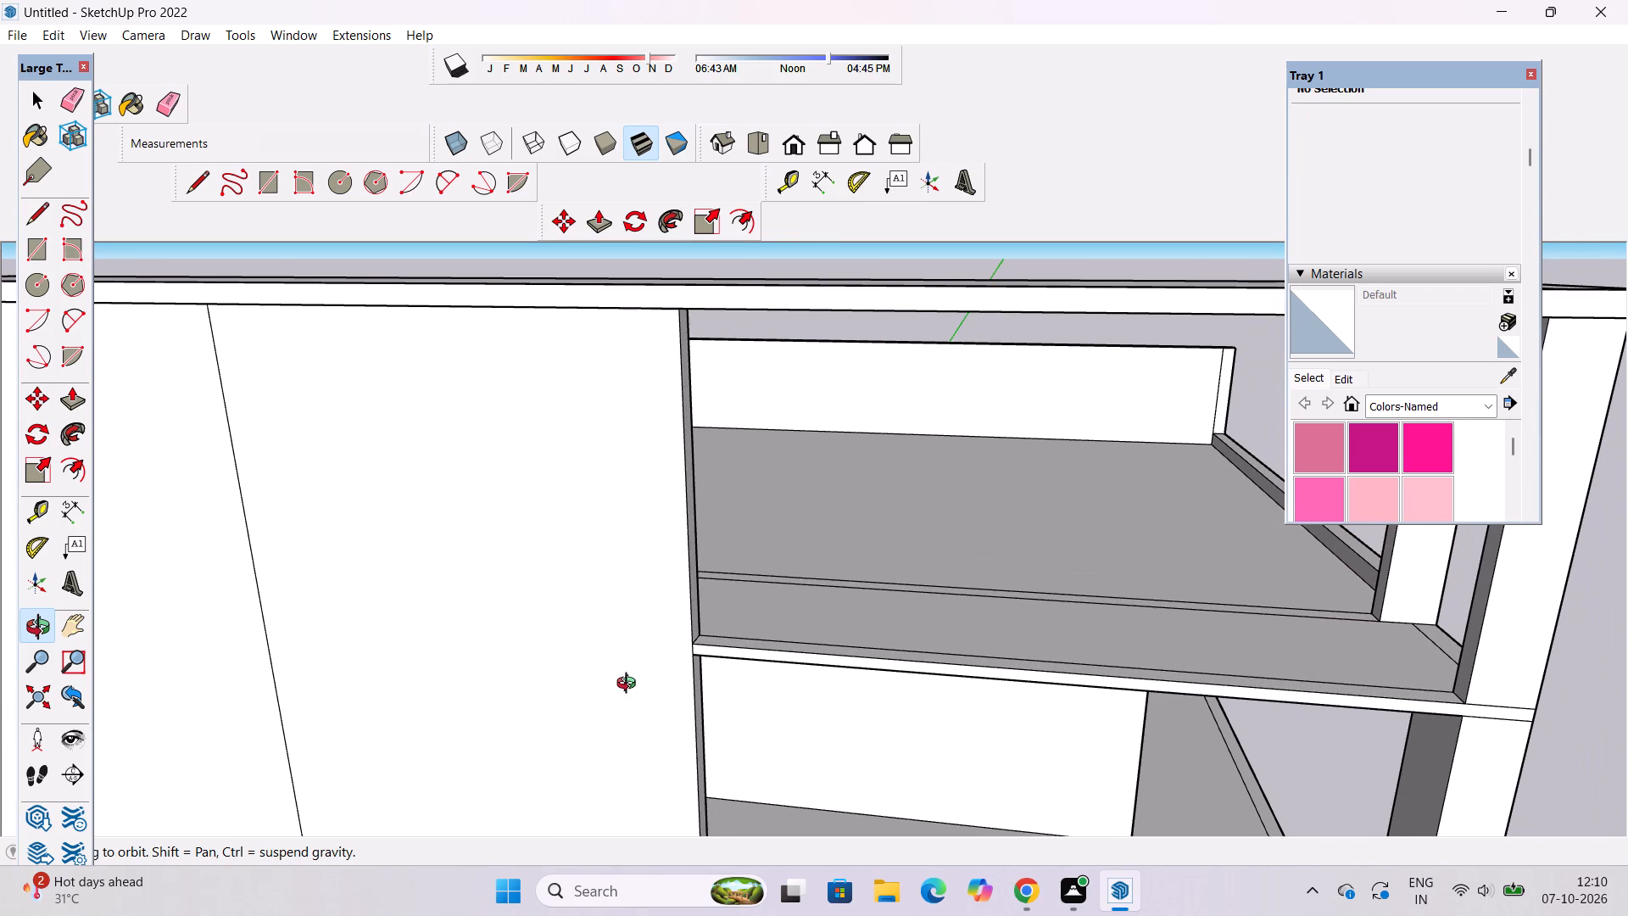
pyautogui.keyDown('shift'); pyautogui.moveTo(630, 684); pyautogui.dragTo(590, 694); pyautogui.keyUp('shift')
pyautogui.moveTo(584, 694); pyautogui.dragTo(621, 687)
pyautogui.scroll(-4, 658, 662)
pyautogui.moveTo(603, 673); pyautogui.dragTo(643, 663)
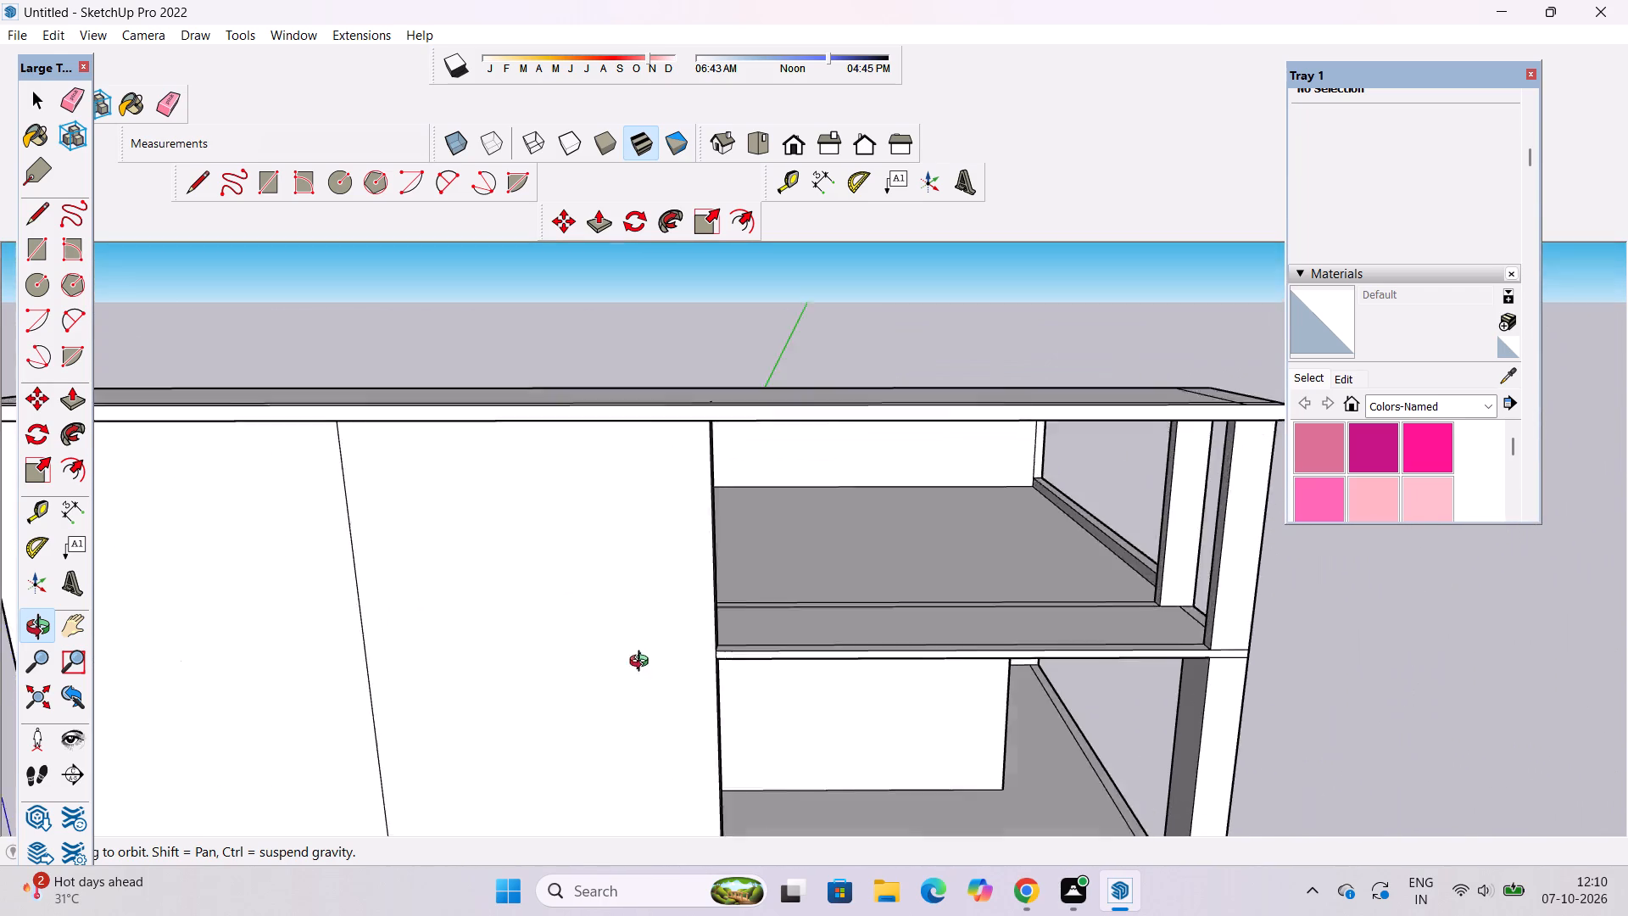
pyautogui.moveTo(643, 663); pyautogui.dragTo(962, 697)
pyautogui.keyDown('shift'); pyautogui.moveTo(995, 693); pyautogui.dragTo(658, 643); pyautogui.keyUp('shift')
pyautogui.moveTo(655, 646); pyautogui.dragTo(711, 656)
pyautogui.keyDown('shift'); pyautogui.moveTo(715, 656); pyautogui.dragTo(644, 661); pyautogui.keyUp('shift')
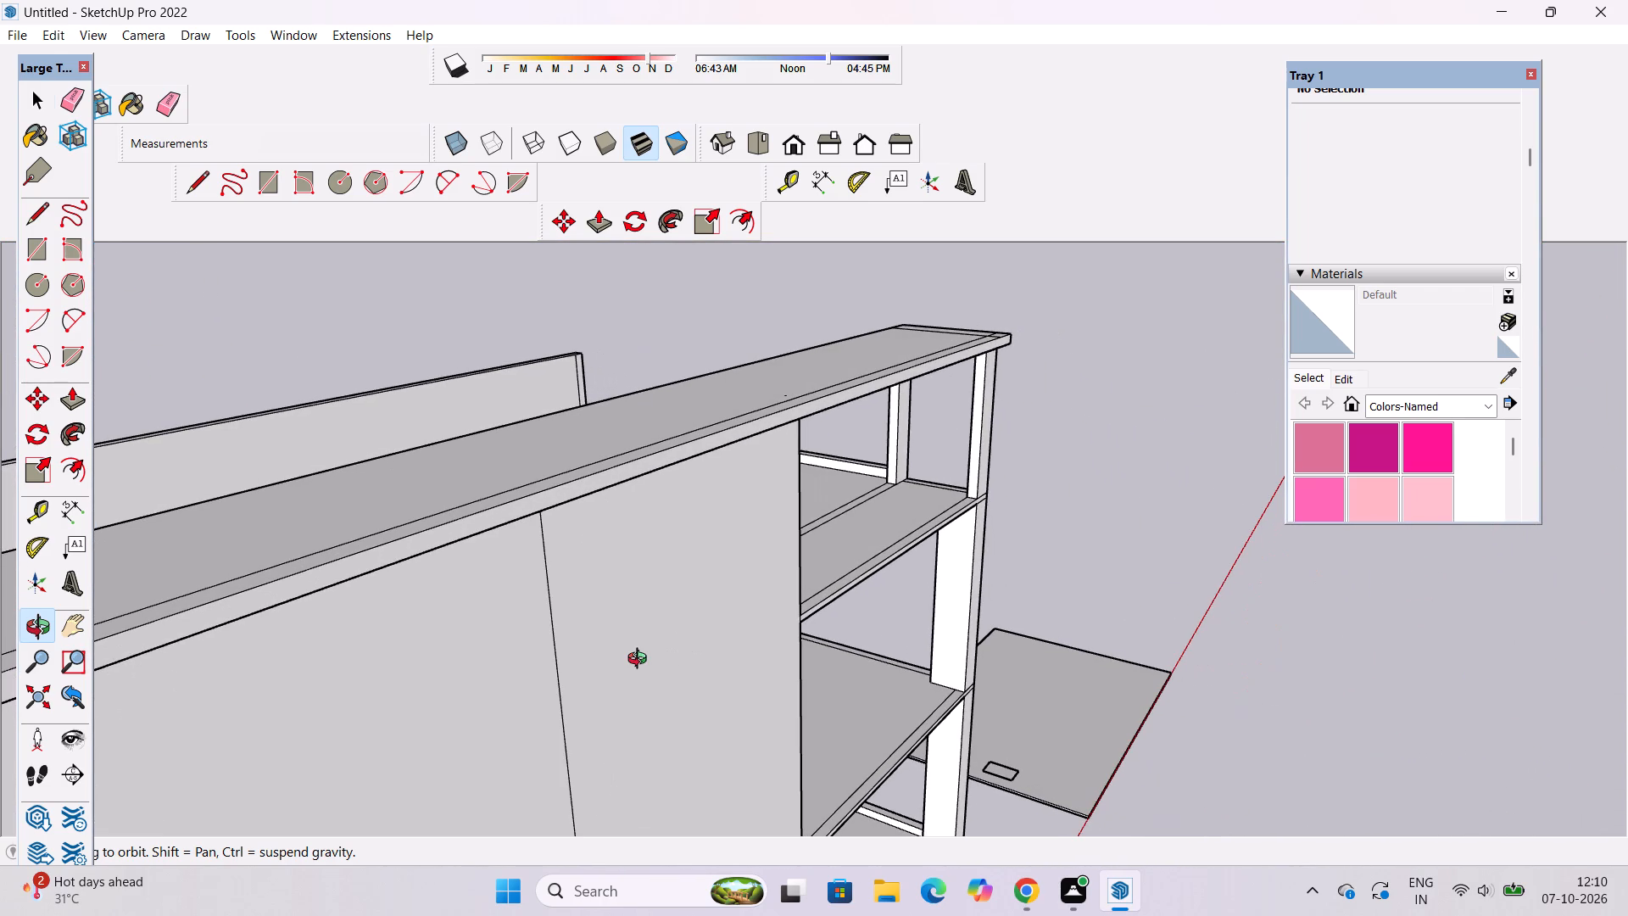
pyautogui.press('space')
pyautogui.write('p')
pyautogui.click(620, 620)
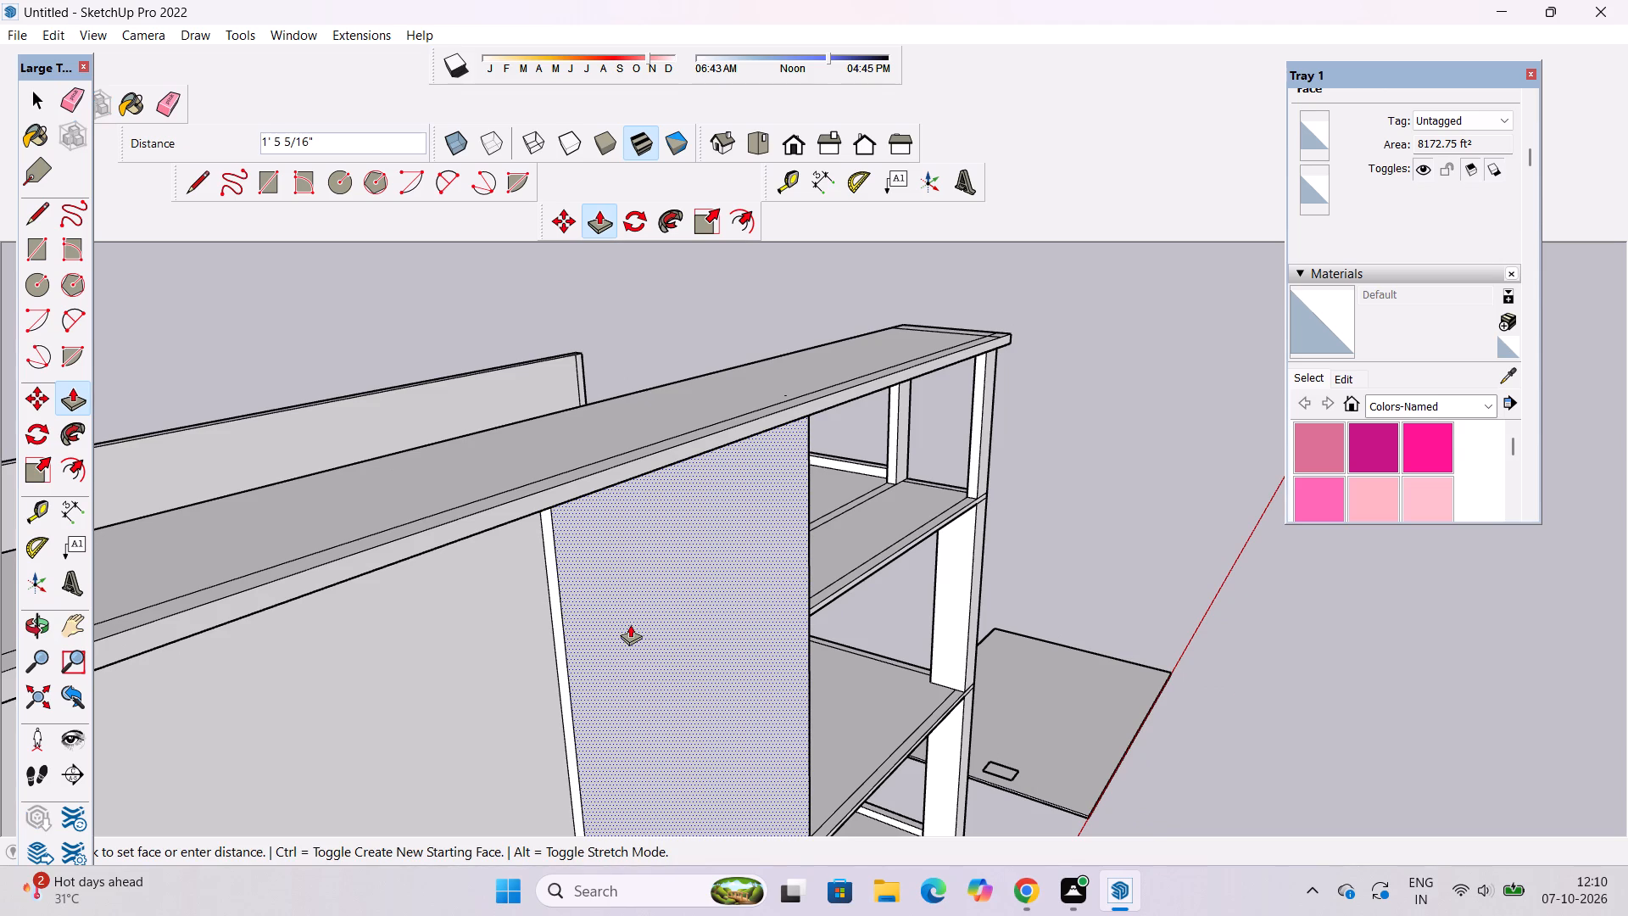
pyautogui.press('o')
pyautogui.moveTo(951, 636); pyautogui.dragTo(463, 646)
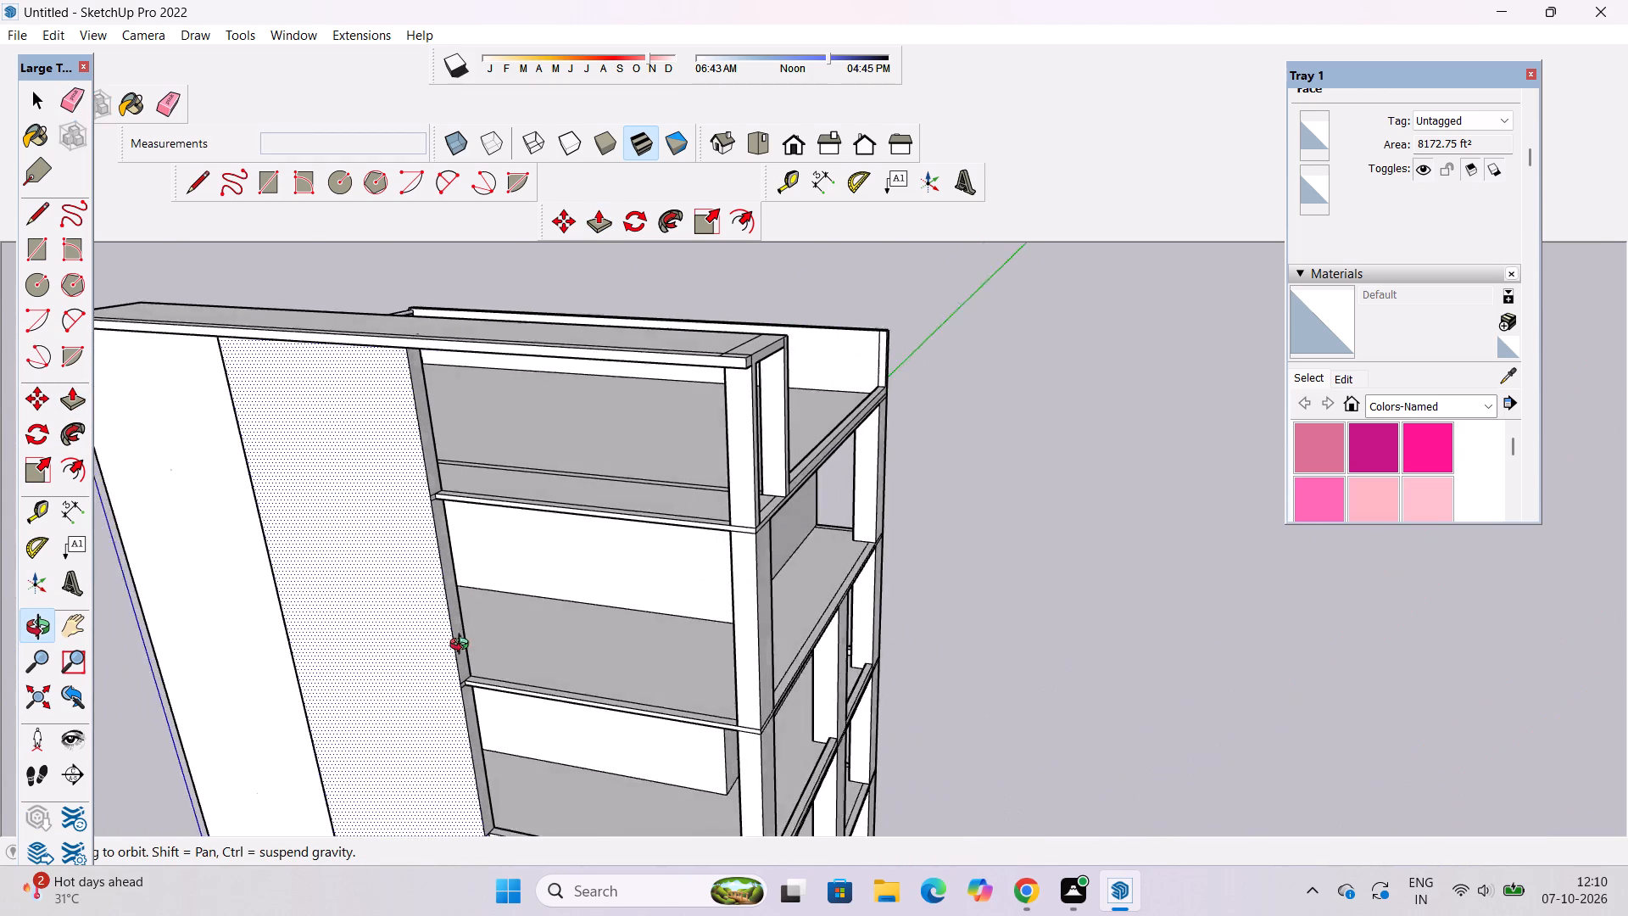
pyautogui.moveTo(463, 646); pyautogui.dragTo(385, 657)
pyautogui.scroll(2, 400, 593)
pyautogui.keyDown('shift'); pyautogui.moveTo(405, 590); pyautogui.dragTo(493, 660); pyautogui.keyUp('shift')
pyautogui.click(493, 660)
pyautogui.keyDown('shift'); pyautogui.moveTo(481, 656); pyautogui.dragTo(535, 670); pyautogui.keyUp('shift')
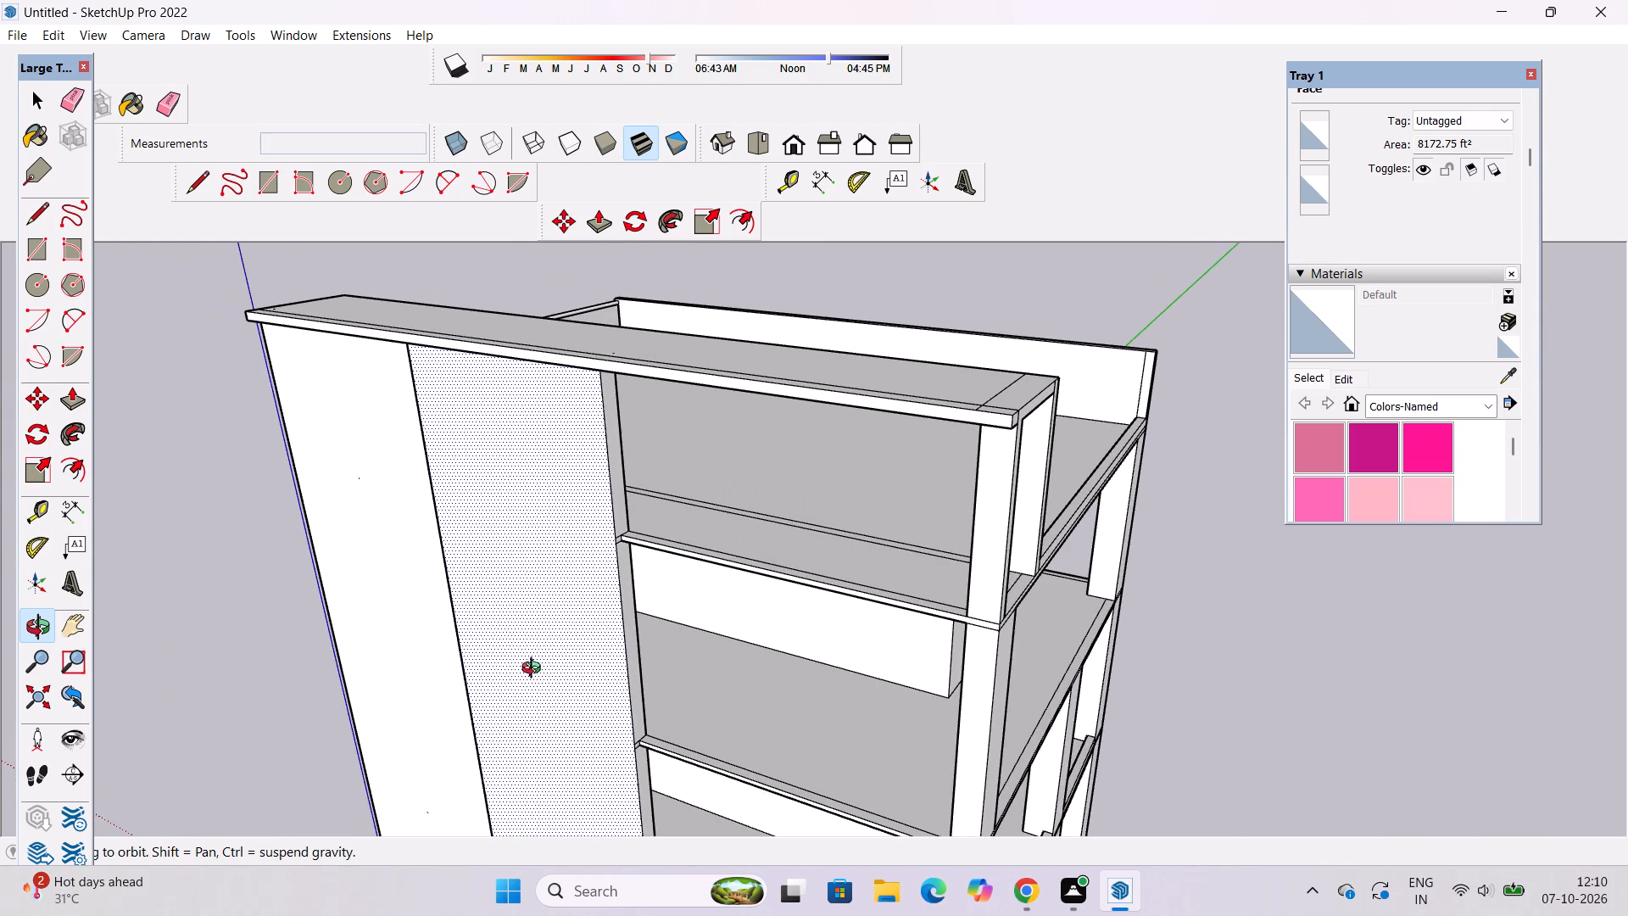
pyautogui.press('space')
# Push/Pull the side wall panel adjoining the open bays outward by 1', beneath the projecting top band.
pyautogui.scroll(3, 728, 622)
pyautogui.press('o')
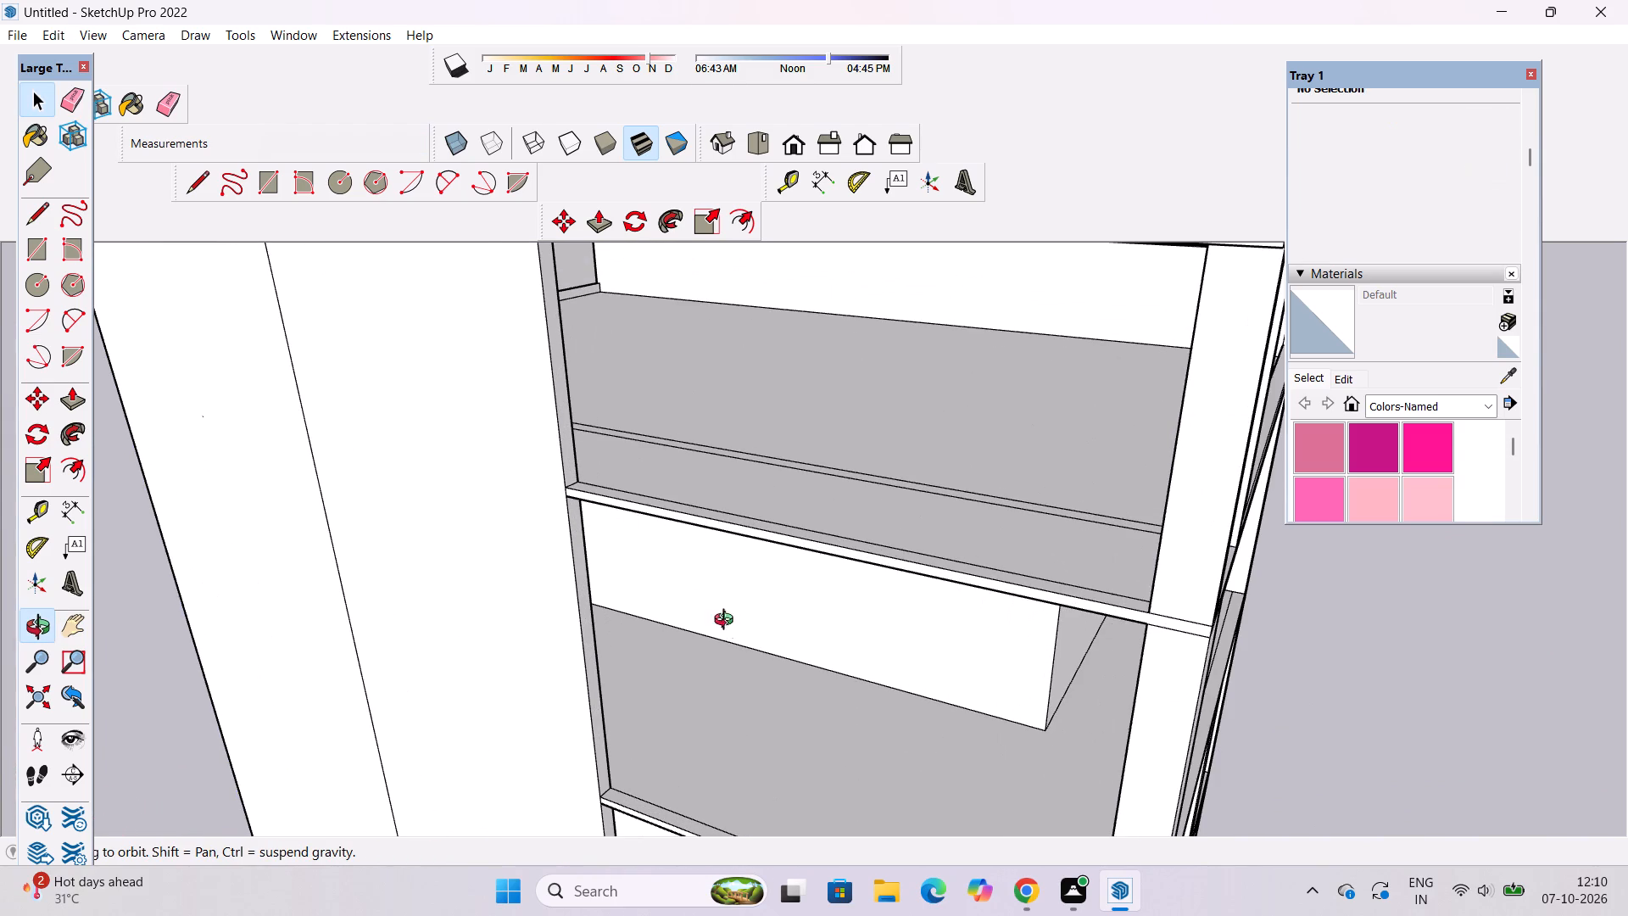
pyautogui.moveTo(810, 702); pyautogui.dragTo(708, 663)
pyautogui.scroll(-4, 669, 637)
pyautogui.keyDown('shift'); pyautogui.moveTo(674, 646); pyautogui.dragTo(767, 781); pyautogui.keyUp('shift')
pyautogui.scroll(3, 666, 694)
pyautogui.moveTo(657, 711); pyautogui.dragTo(651, 669)
pyautogui.press('space')
pyautogui.click(530, 595)
pyautogui.press('p')
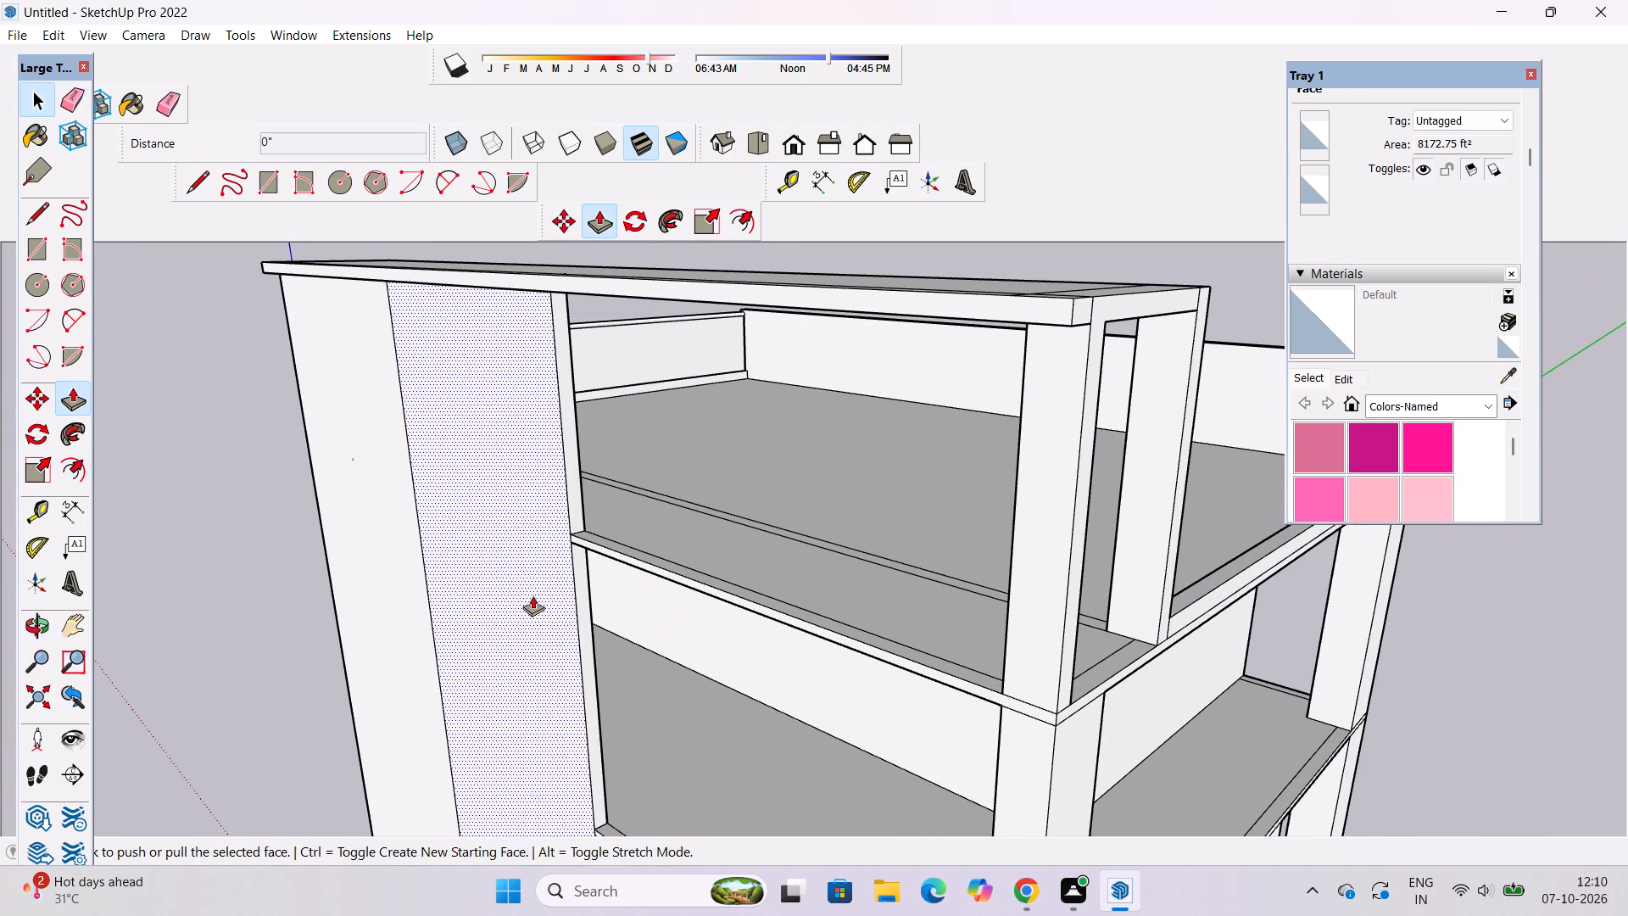
pyautogui.click(532, 595)
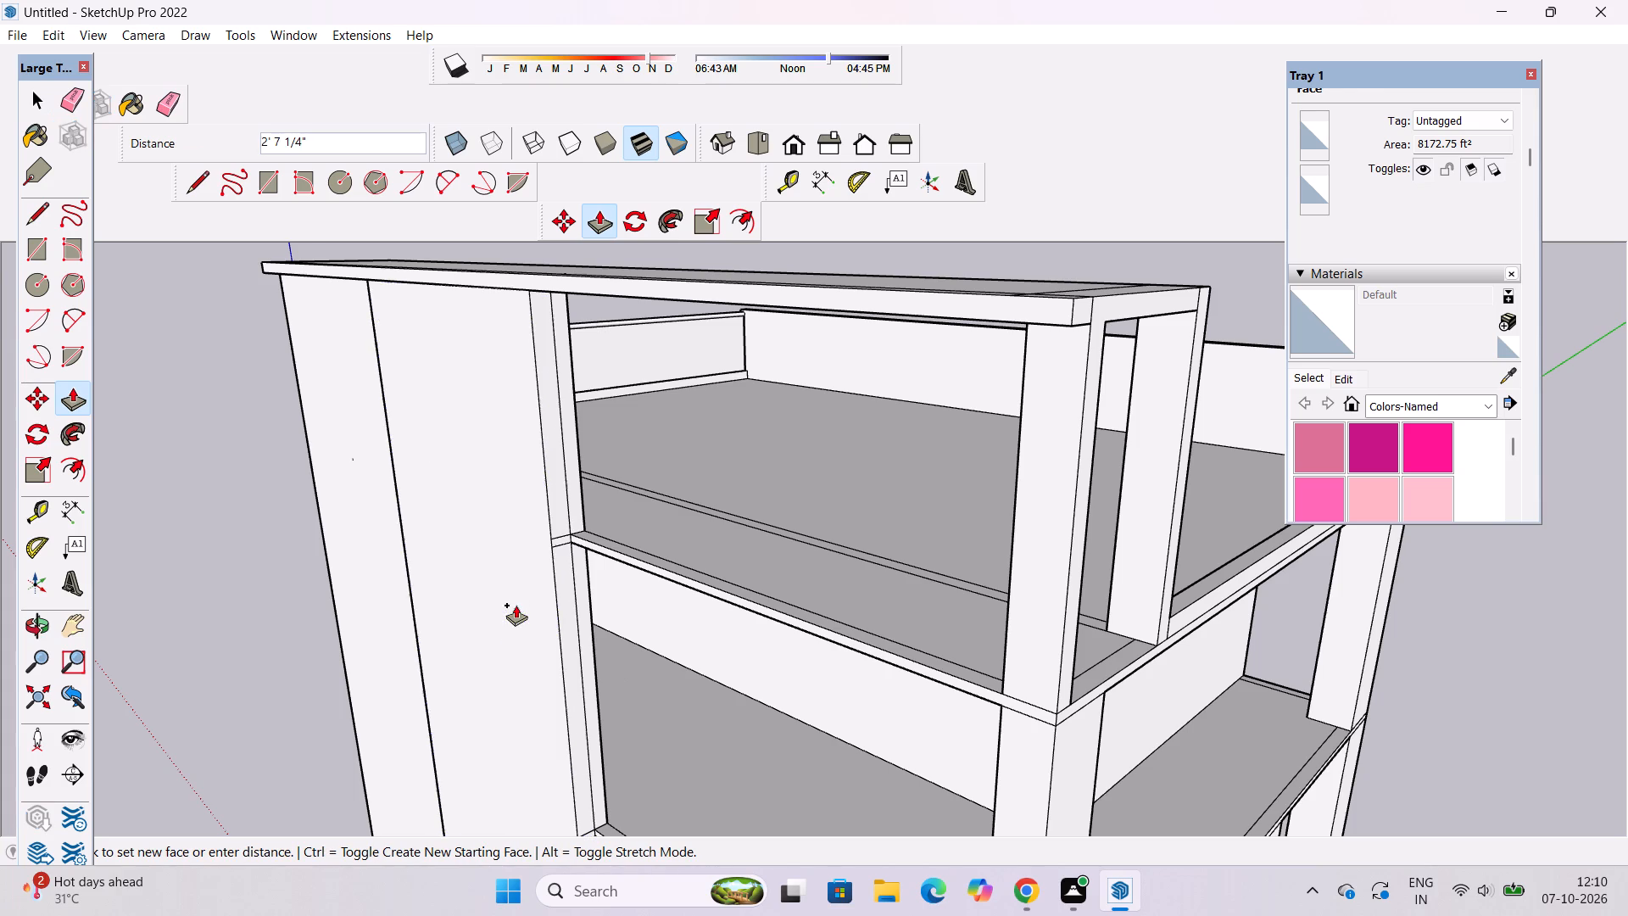
pyautogui.press('1')
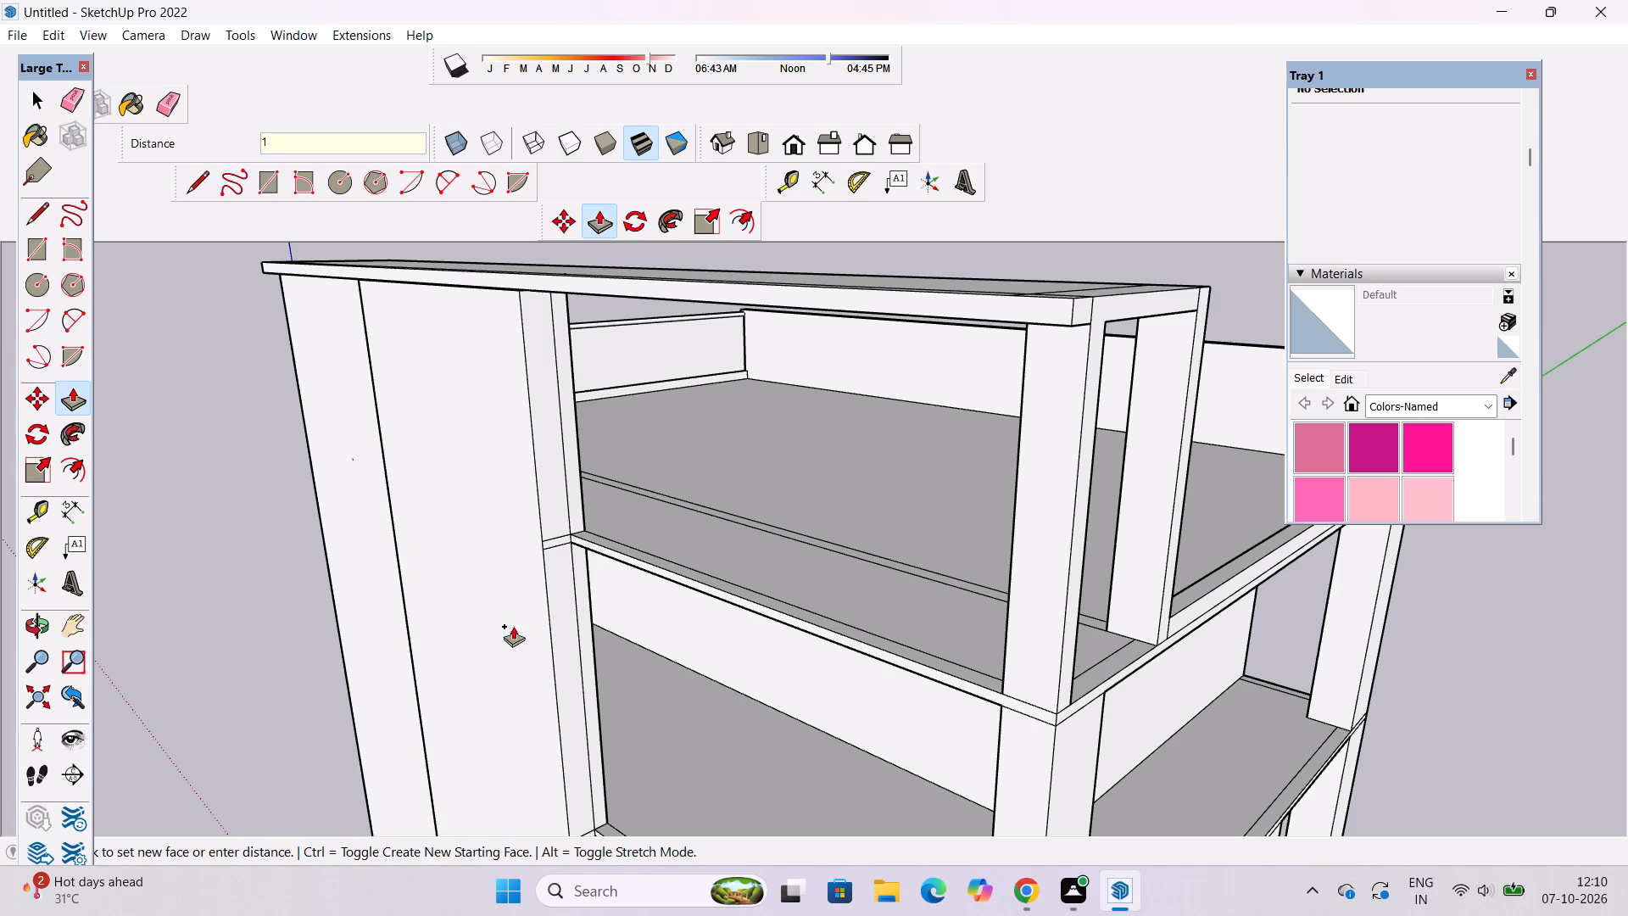
pyautogui.press("'")
pyautogui.press('Return')
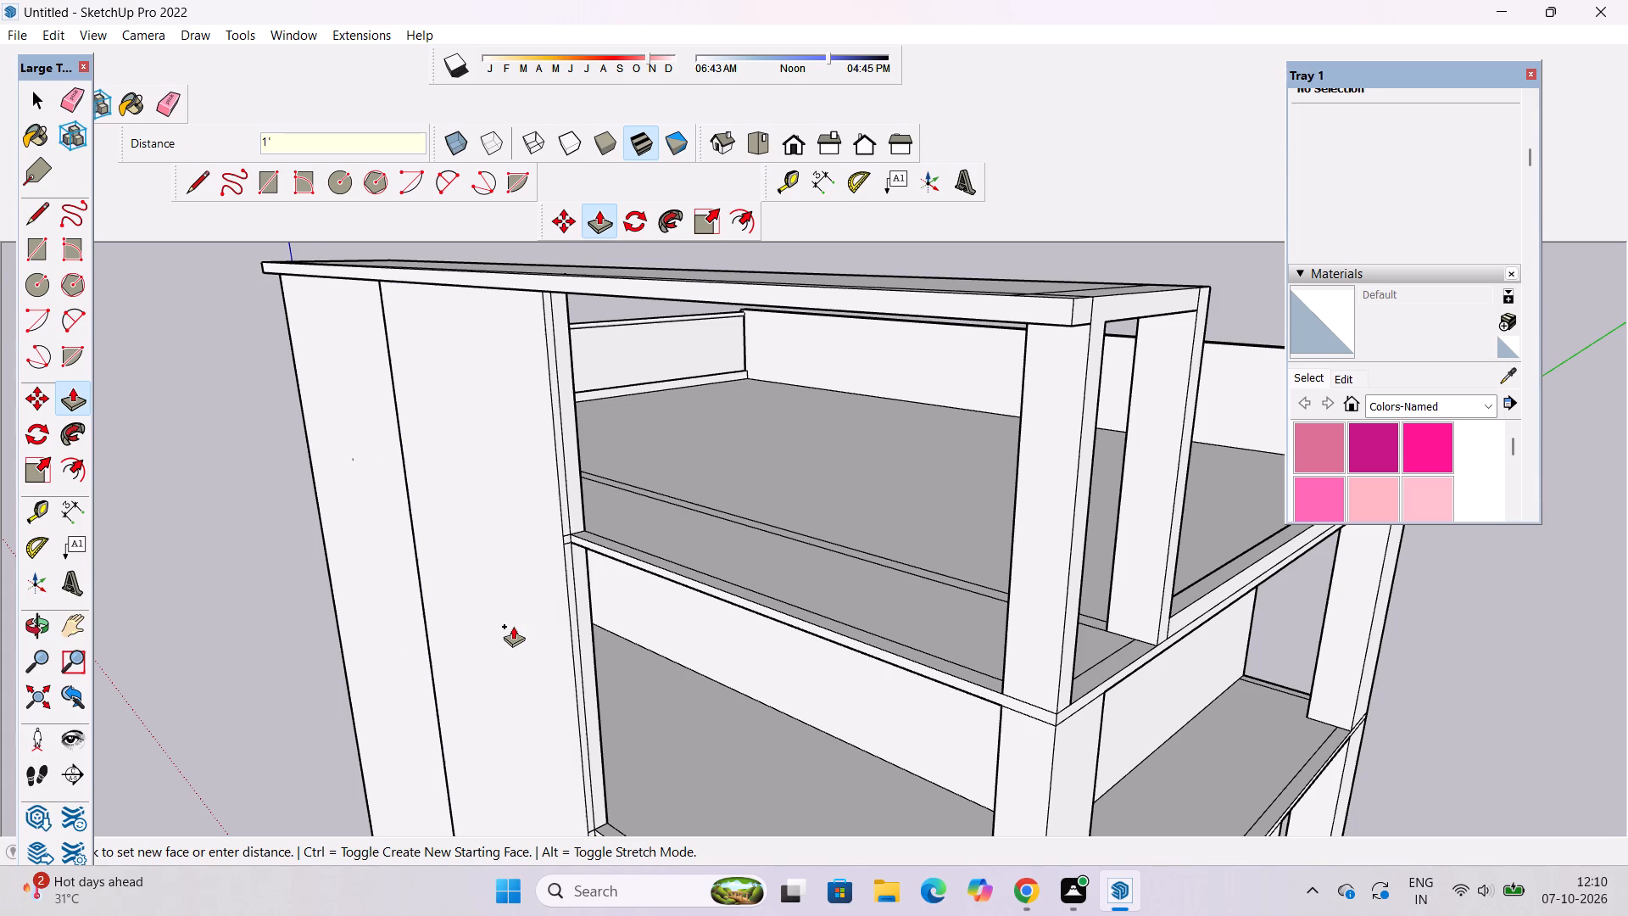
pyautogui.press('space')
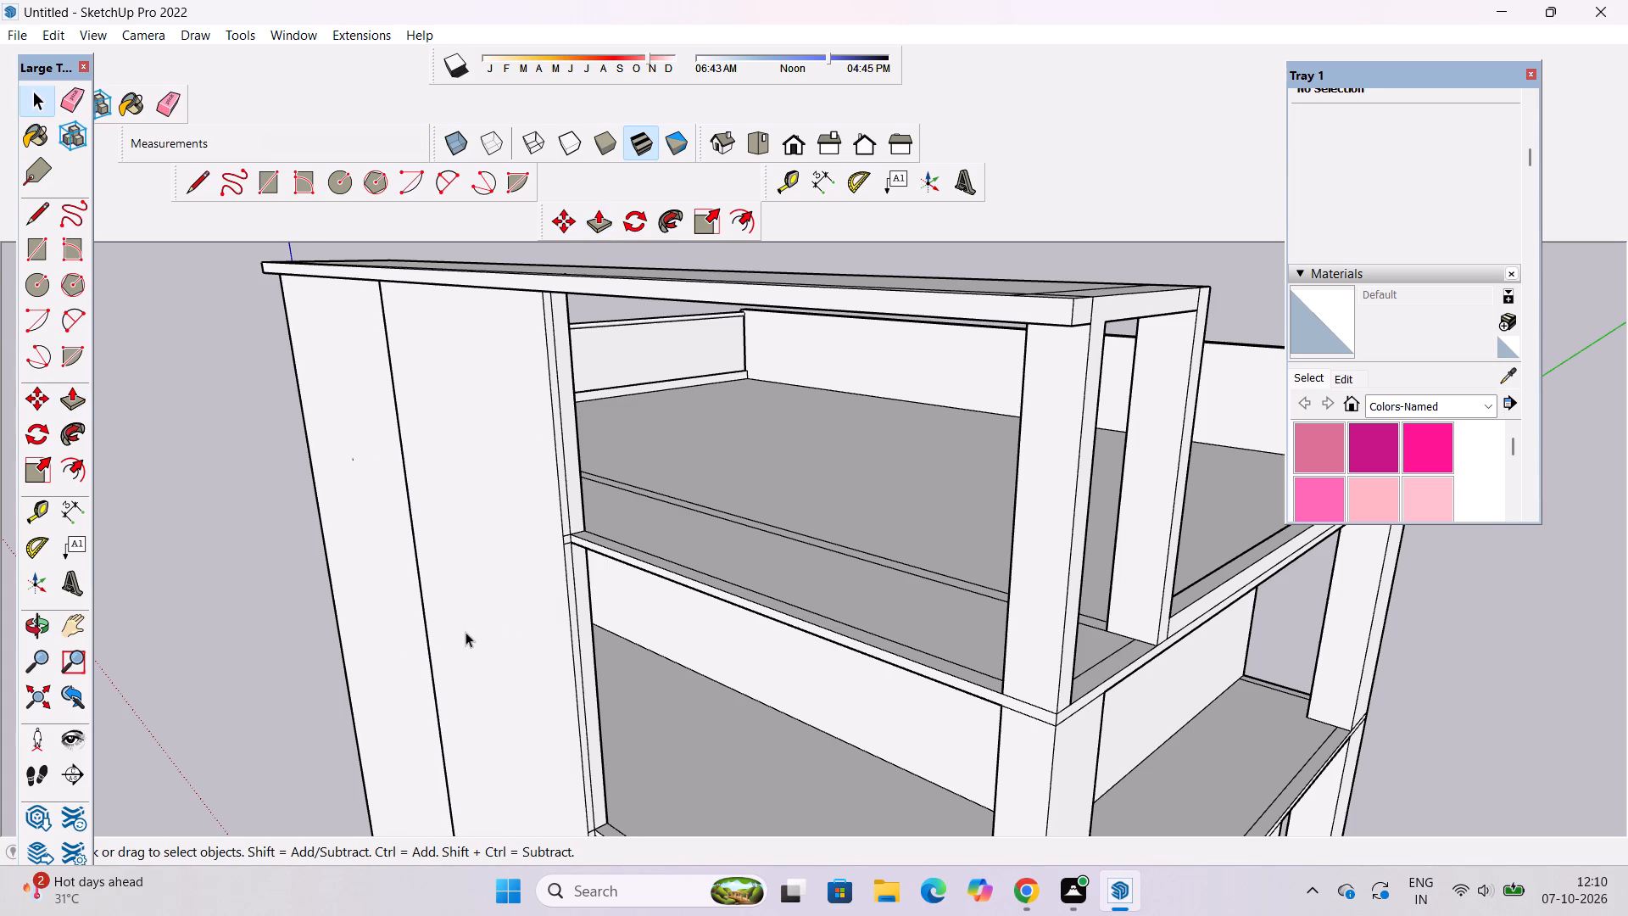
# Erase the two short edges crossing the raised panel's side face where it meets the uppermost bay's floor slab.
pyautogui.press('e')
pyautogui.scroll(20, 584, 554)
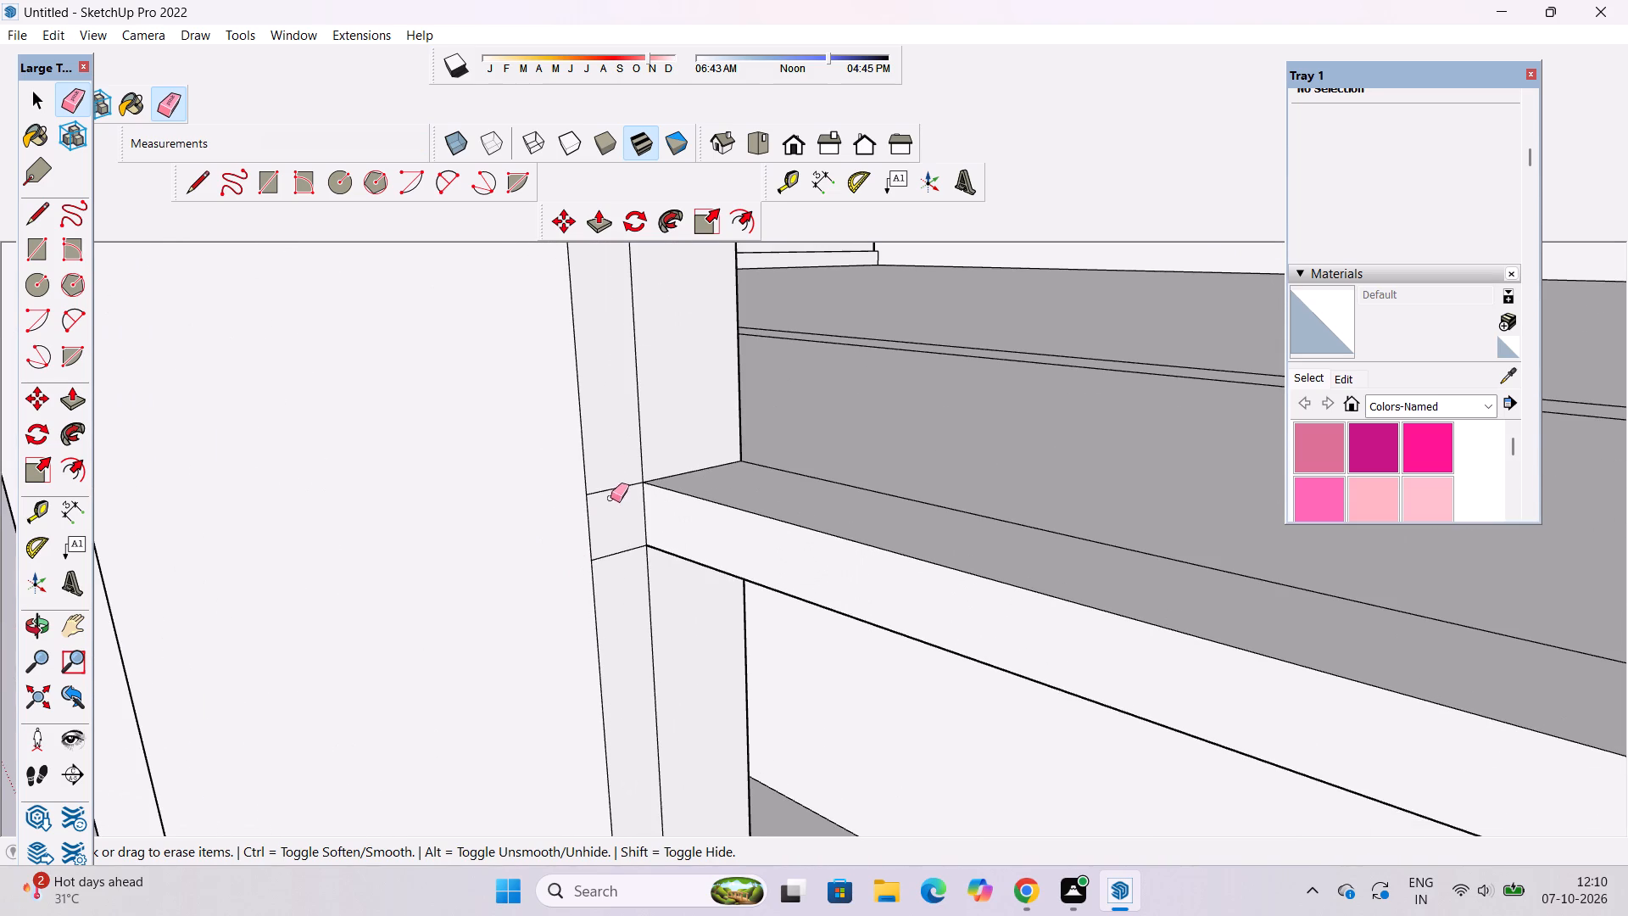
pyautogui.moveTo(603, 473); pyautogui.dragTo(614, 561)
# Erase the two short edges crossing the raised panel's side face at the second floor slab down.
pyautogui.scroll(-14, 637, 530)
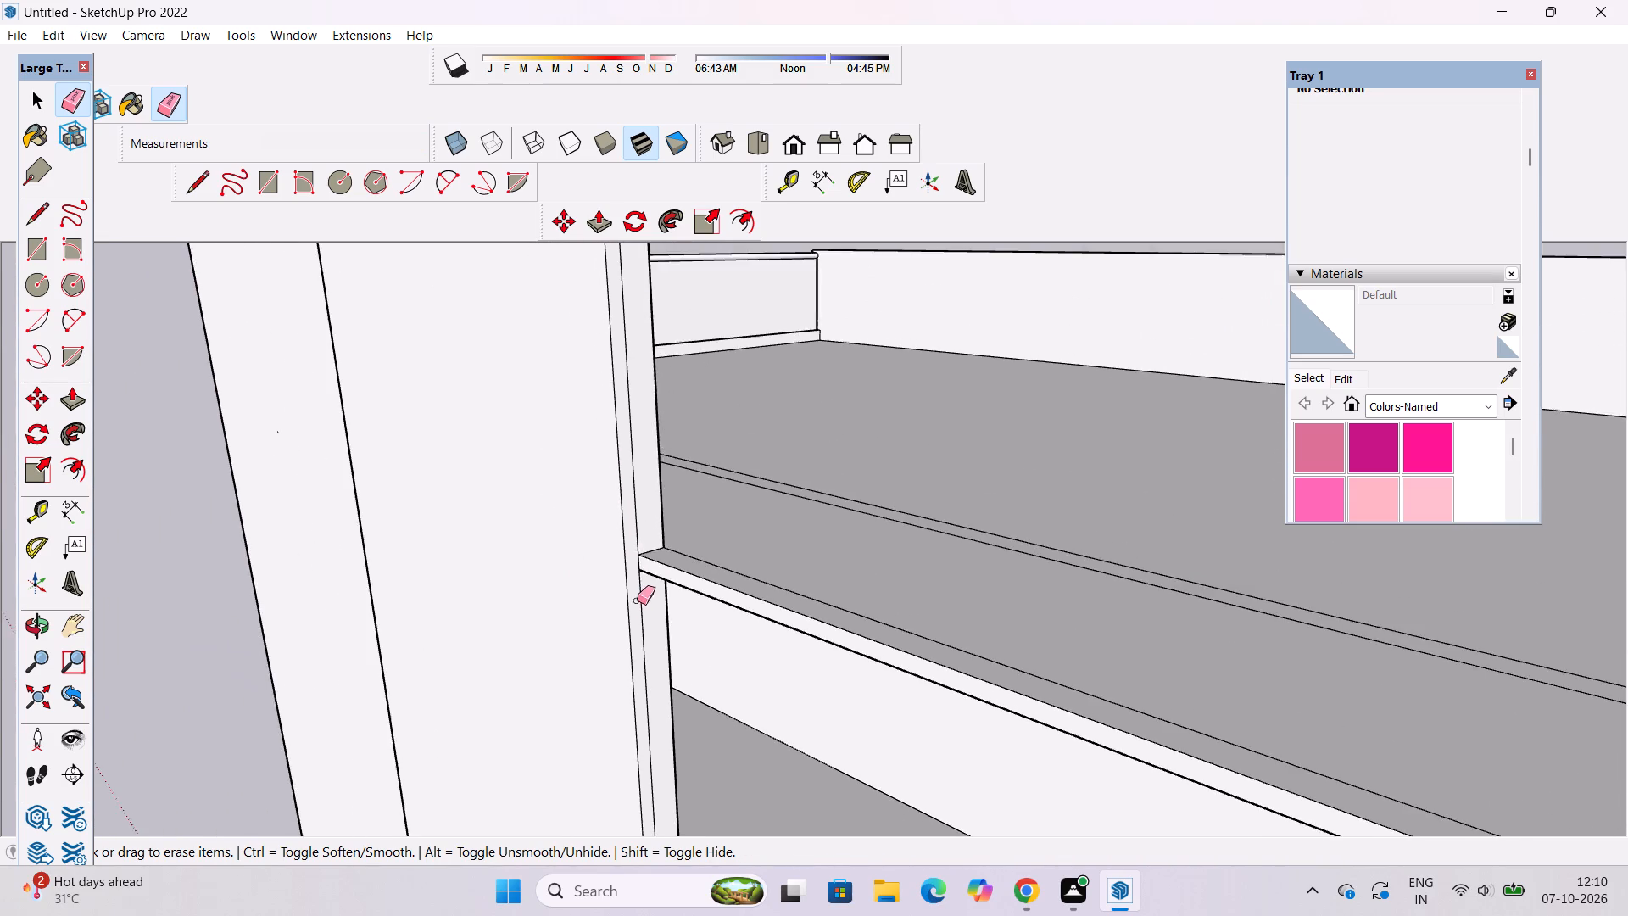
pyautogui.scroll(-4, 637, 600)
pyautogui.scroll(4, 638, 611)
pyautogui.press('o')
pyautogui.scroll(-16, 634, 462)
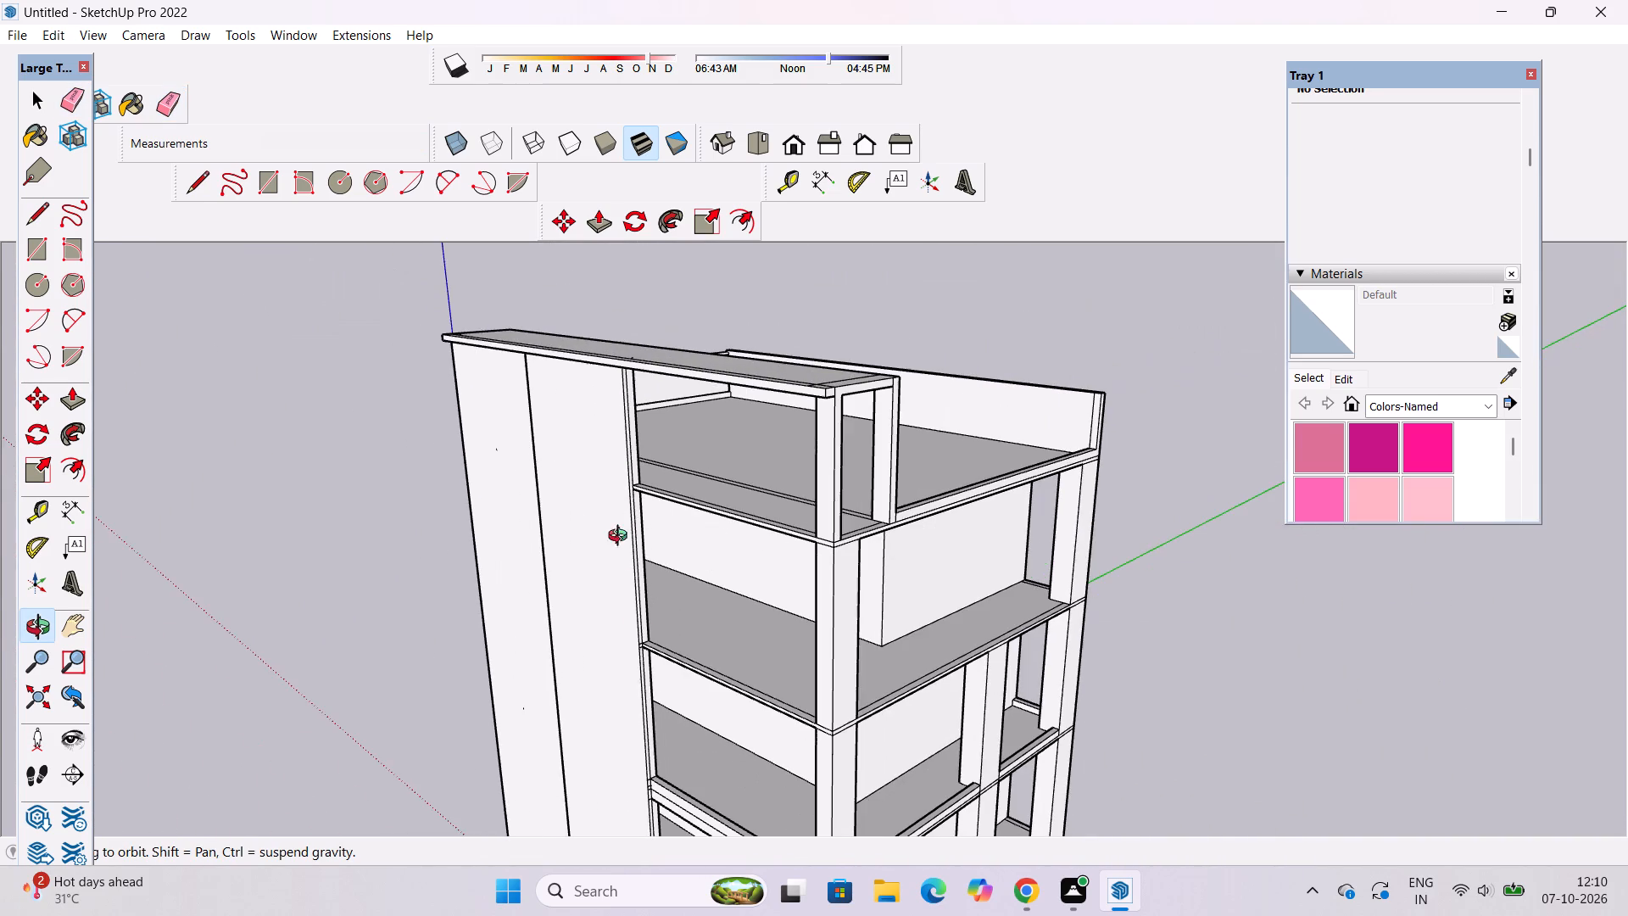
pyautogui.click(642, 709)
pyautogui.scroll(10, 647, 758)
pyautogui.keyDown('shift'); pyautogui.moveTo(639, 757); pyautogui.dragTo(607, 789); pyautogui.keyUp('shift')
pyautogui.keyDown('shift'); pyautogui.scroll(6, 596, 484); pyautogui.keyUp('shift')
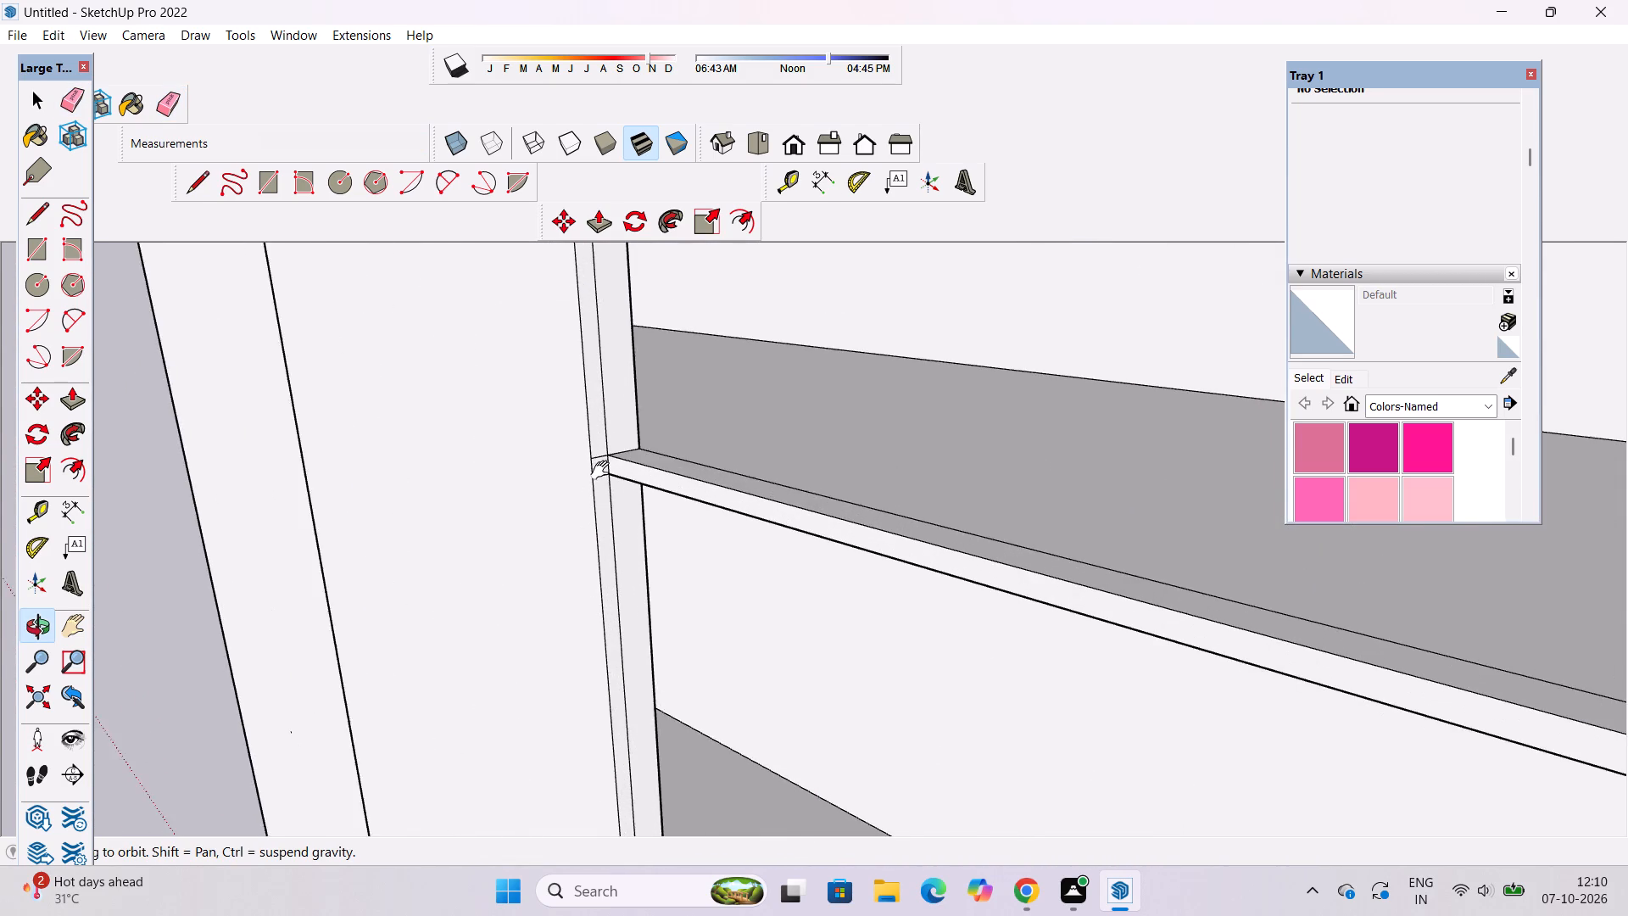
pyautogui.keyDown('shift'); pyautogui.scroll(9, 604, 471); pyautogui.keyUp('shift')
pyautogui.keyDown('shift'); pyautogui.moveTo(631, 472); pyautogui.dragTo(538, 561); pyautogui.keyUp('shift')
pyautogui.scroll(6, 535, 556)
pyautogui.press('e')
pyautogui.moveTo(454, 452); pyautogui.dragTo(453, 523)
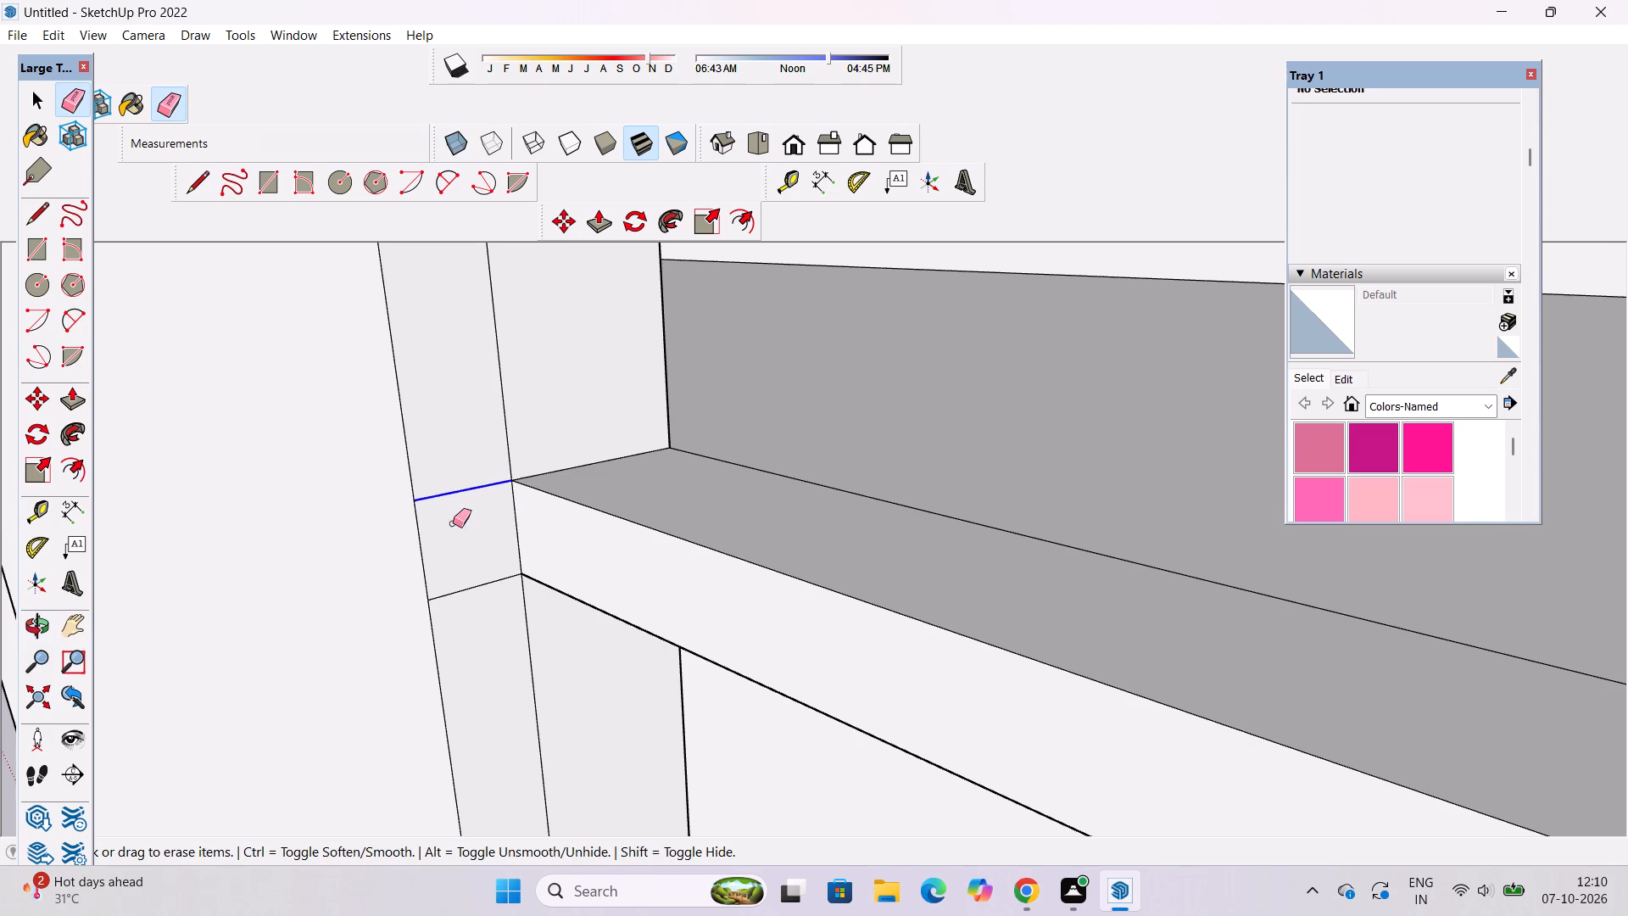
pyautogui.moveTo(453, 523); pyautogui.dragTo(464, 600)
# Erase the four short edges crossing the raised panel's side face at the third floor slab down.
pyautogui.press('o')
pyautogui.scroll(-10, 553, 476)
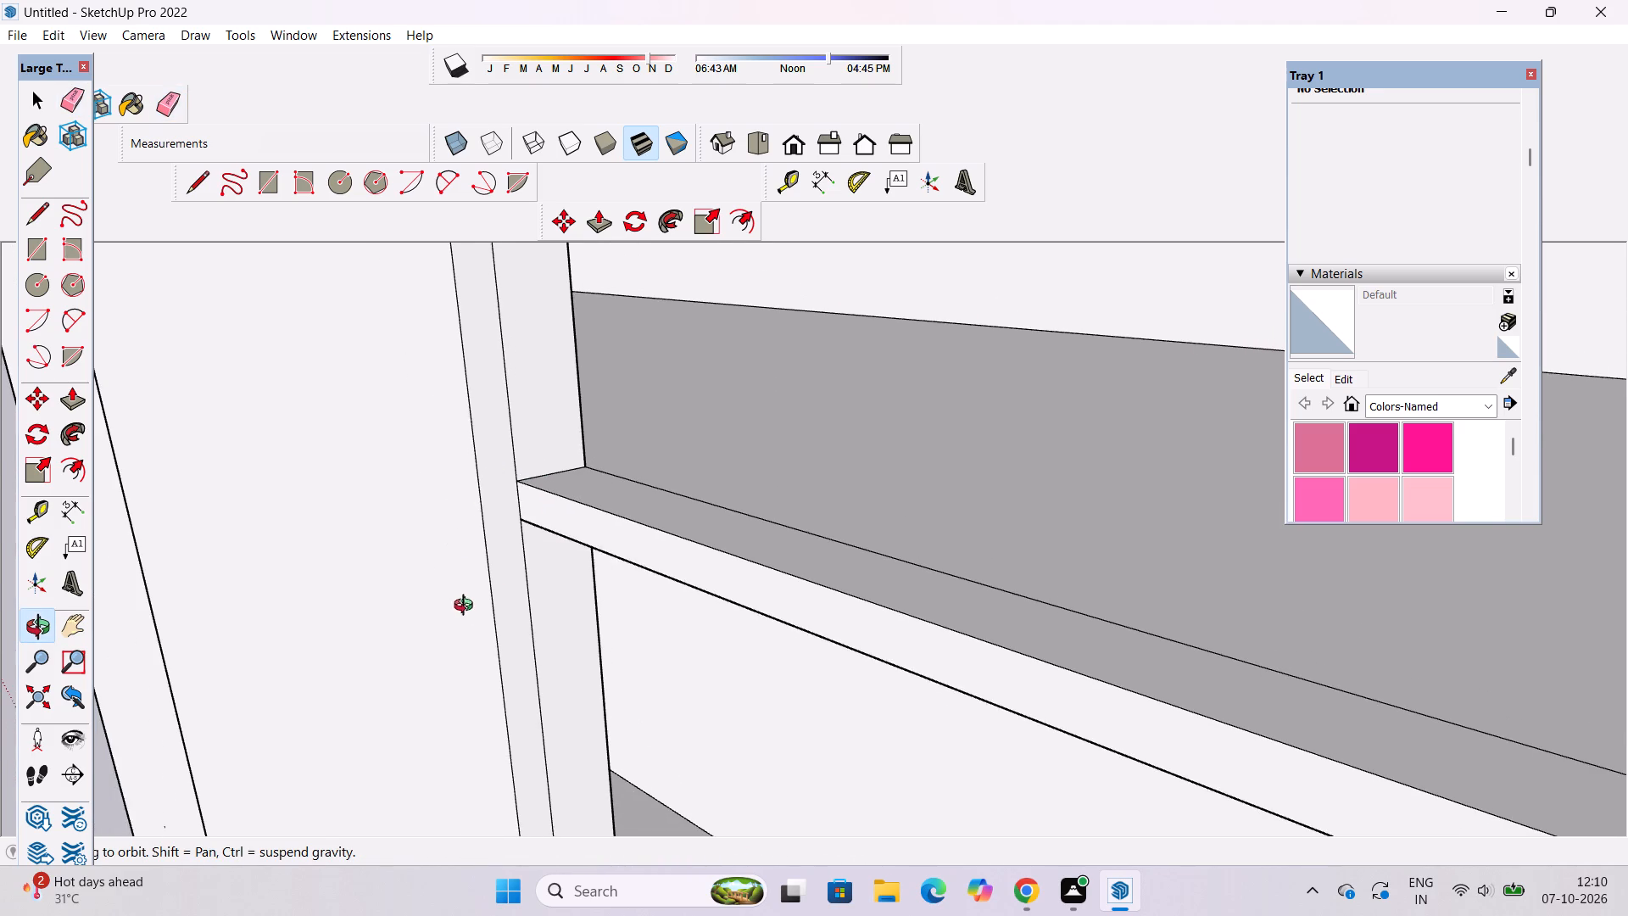
pyautogui.scroll(-20, 543, 411)
pyautogui.scroll(6, 587, 667)
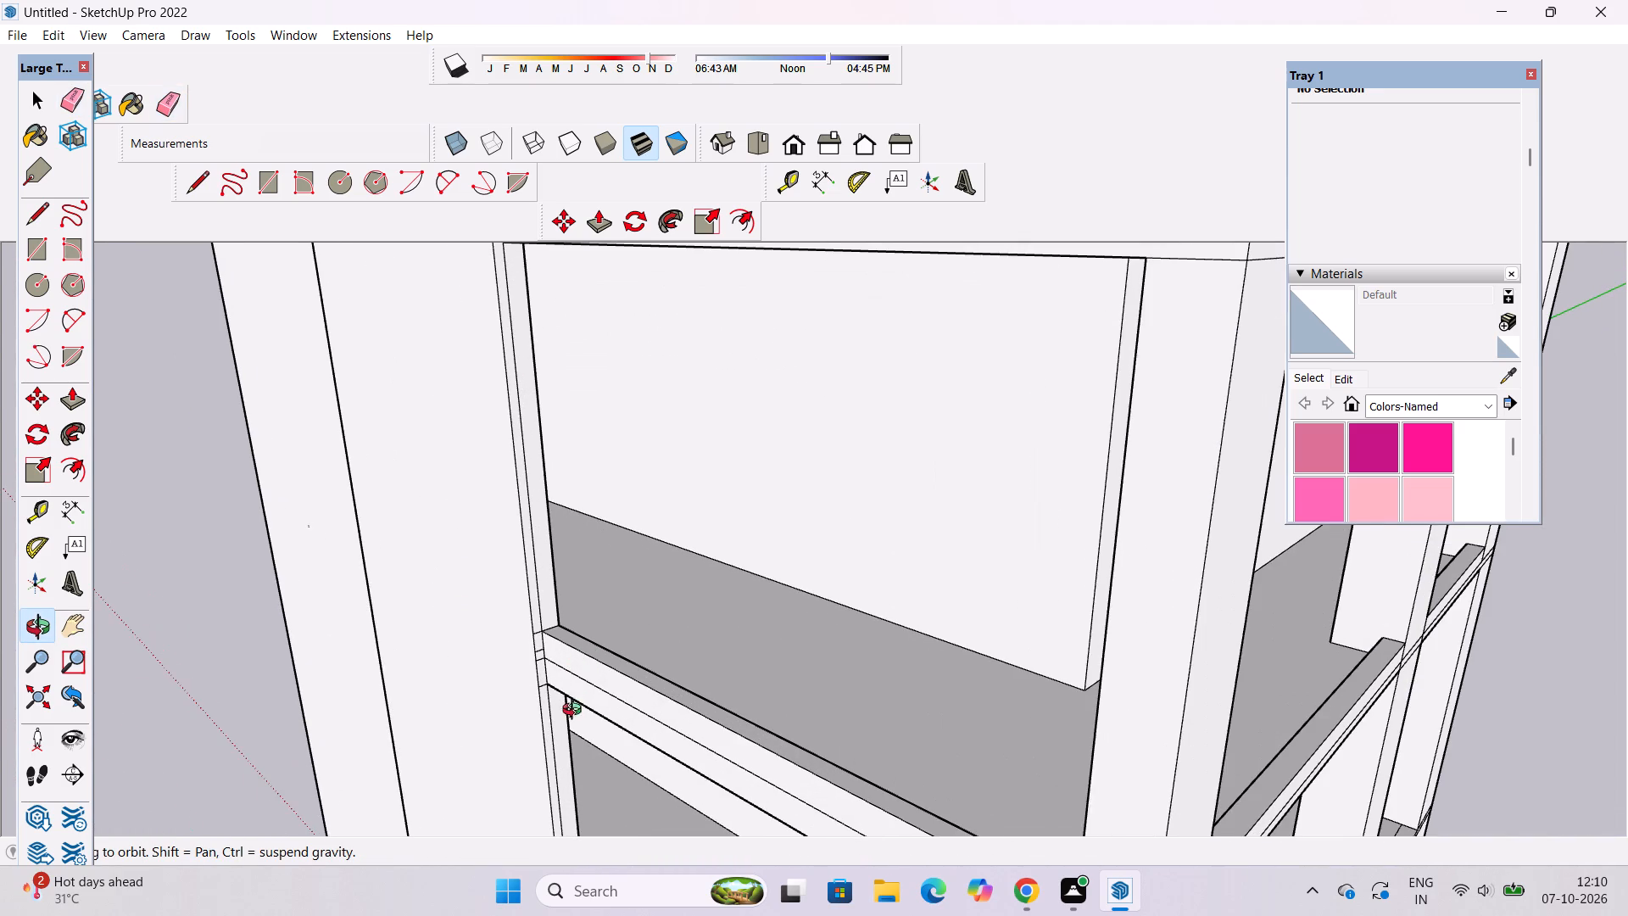
pyautogui.scroll(7, 544, 700)
pyautogui.press('e')
pyautogui.scroll(3, 538, 622)
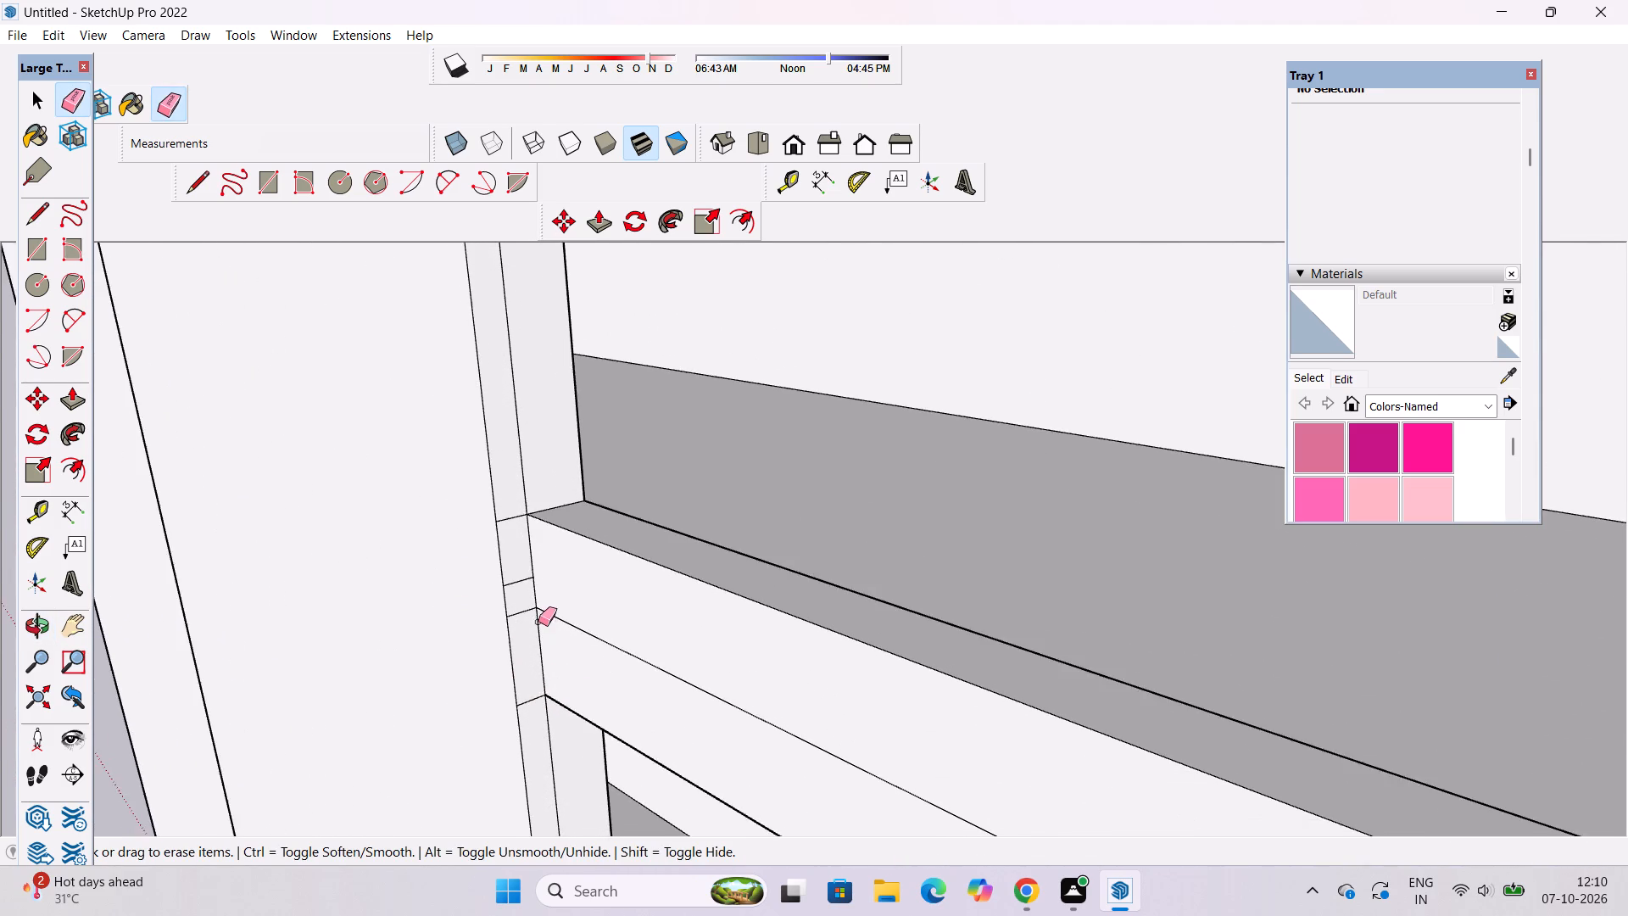
pyautogui.scroll(5, 538, 622)
pyautogui.moveTo(497, 443); pyautogui.dragTo(511, 671)
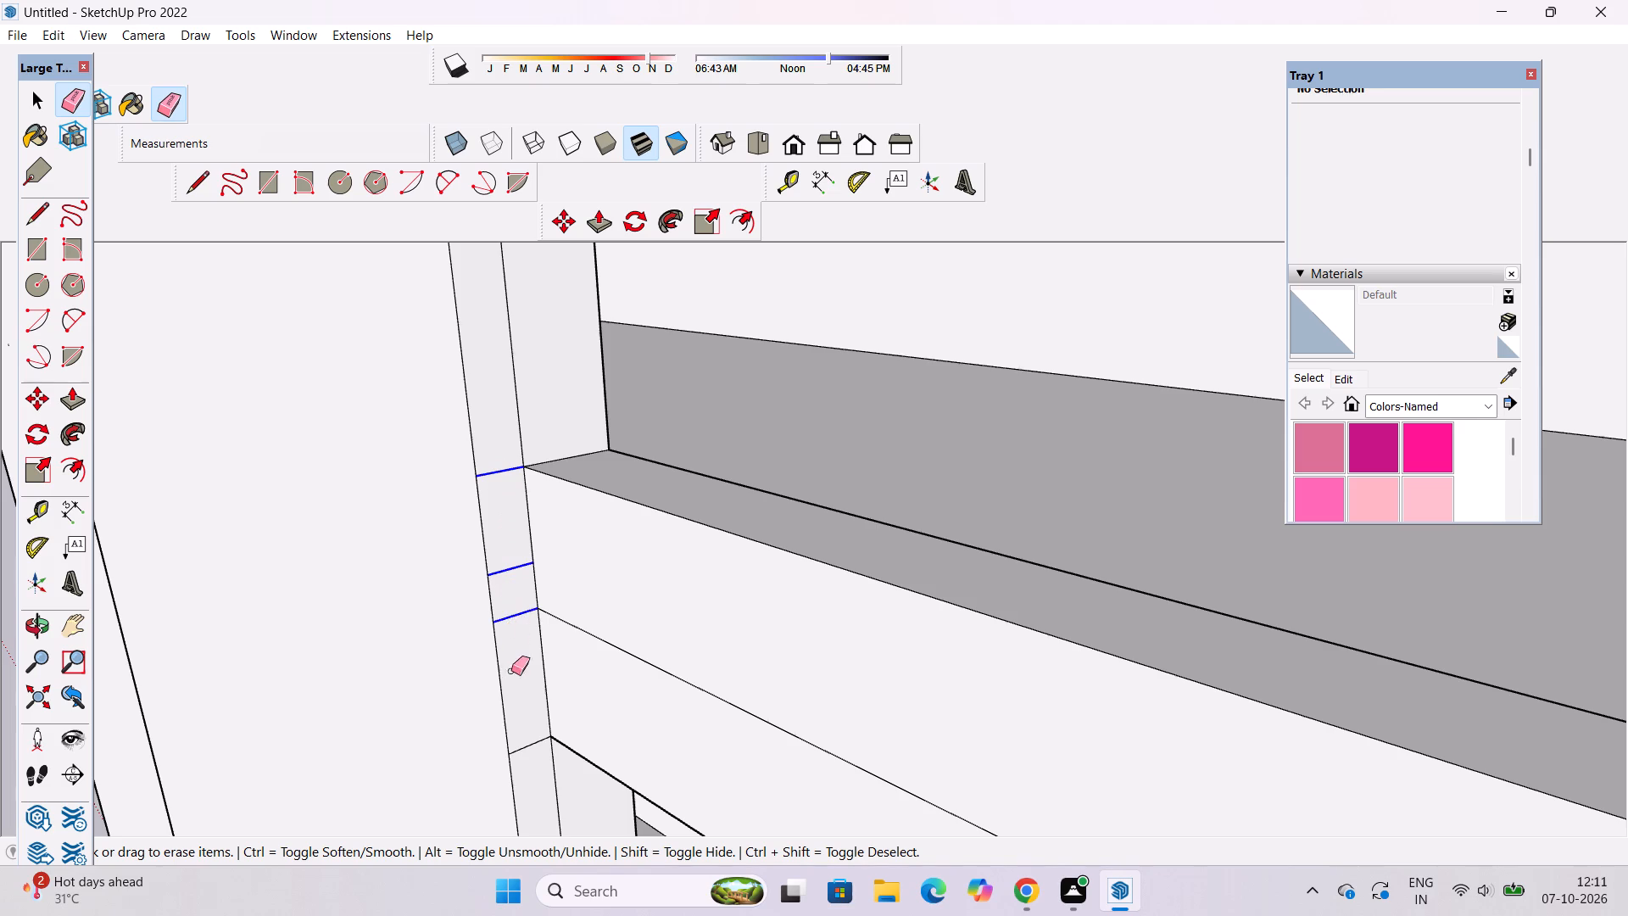
pyautogui.moveTo(511, 671); pyautogui.dragTo(522, 758)
pyautogui.scroll(-5, 527, 443)
pyautogui.scroll(1, 523, 449)
pyautogui.scroll(-5, 523, 449)
pyautogui.scroll(5, 523, 449)
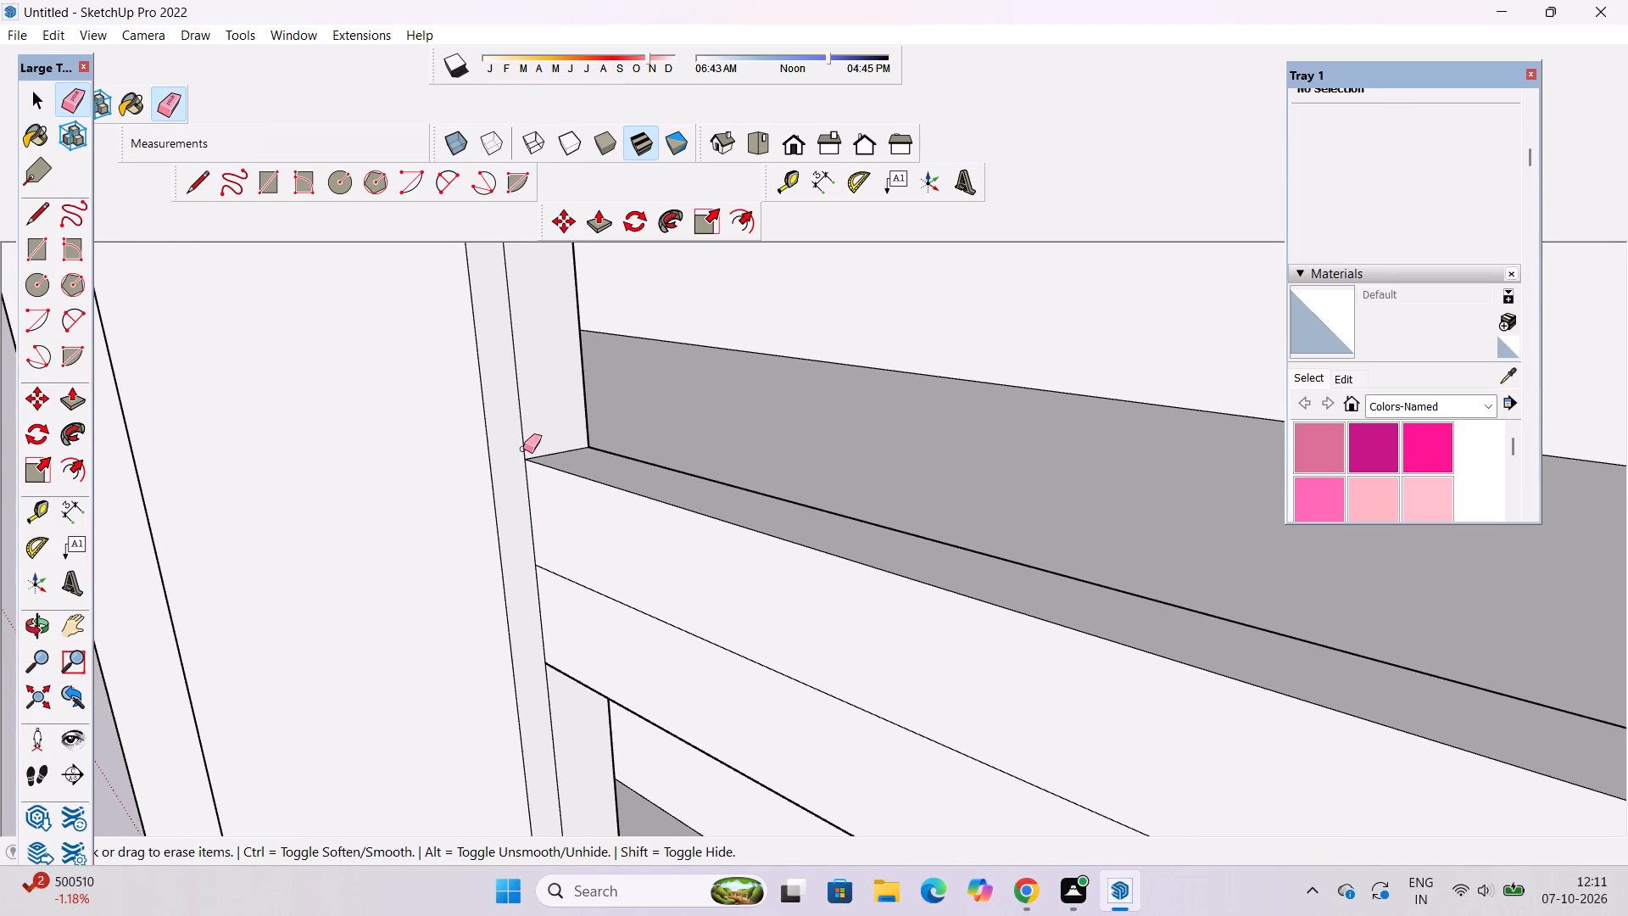
# Erase the two short edges crossing the raised panel's side face at the lowest elevated floor slab, above the ground-level bay.
pyautogui.scroll(-19, 544, 420)
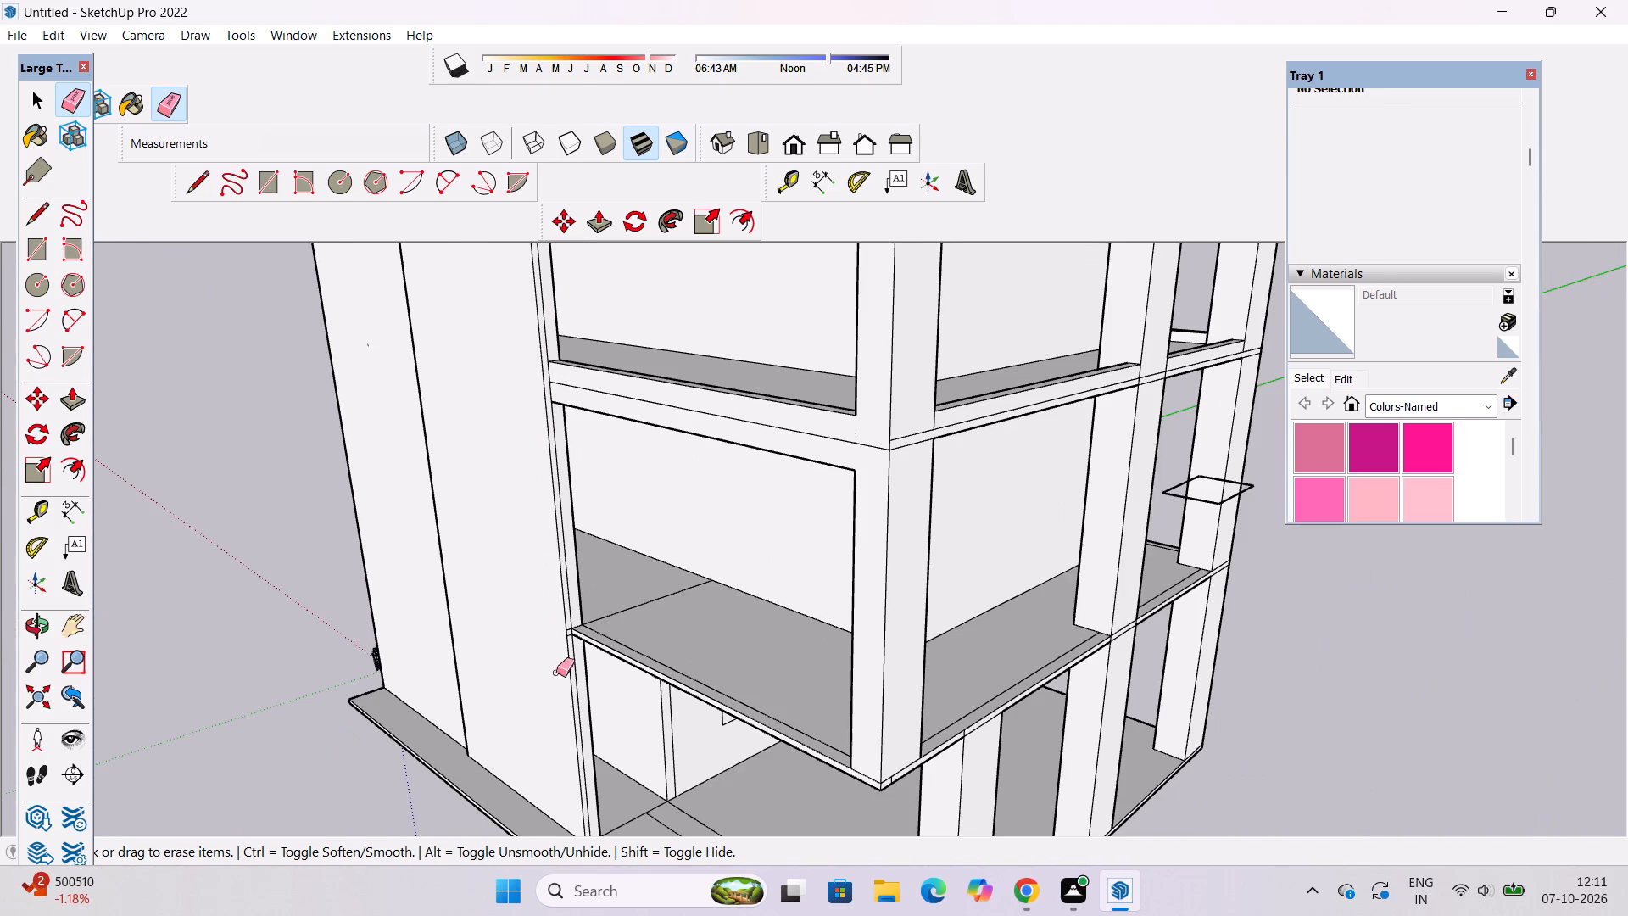
pyautogui.scroll(9, 561, 707)
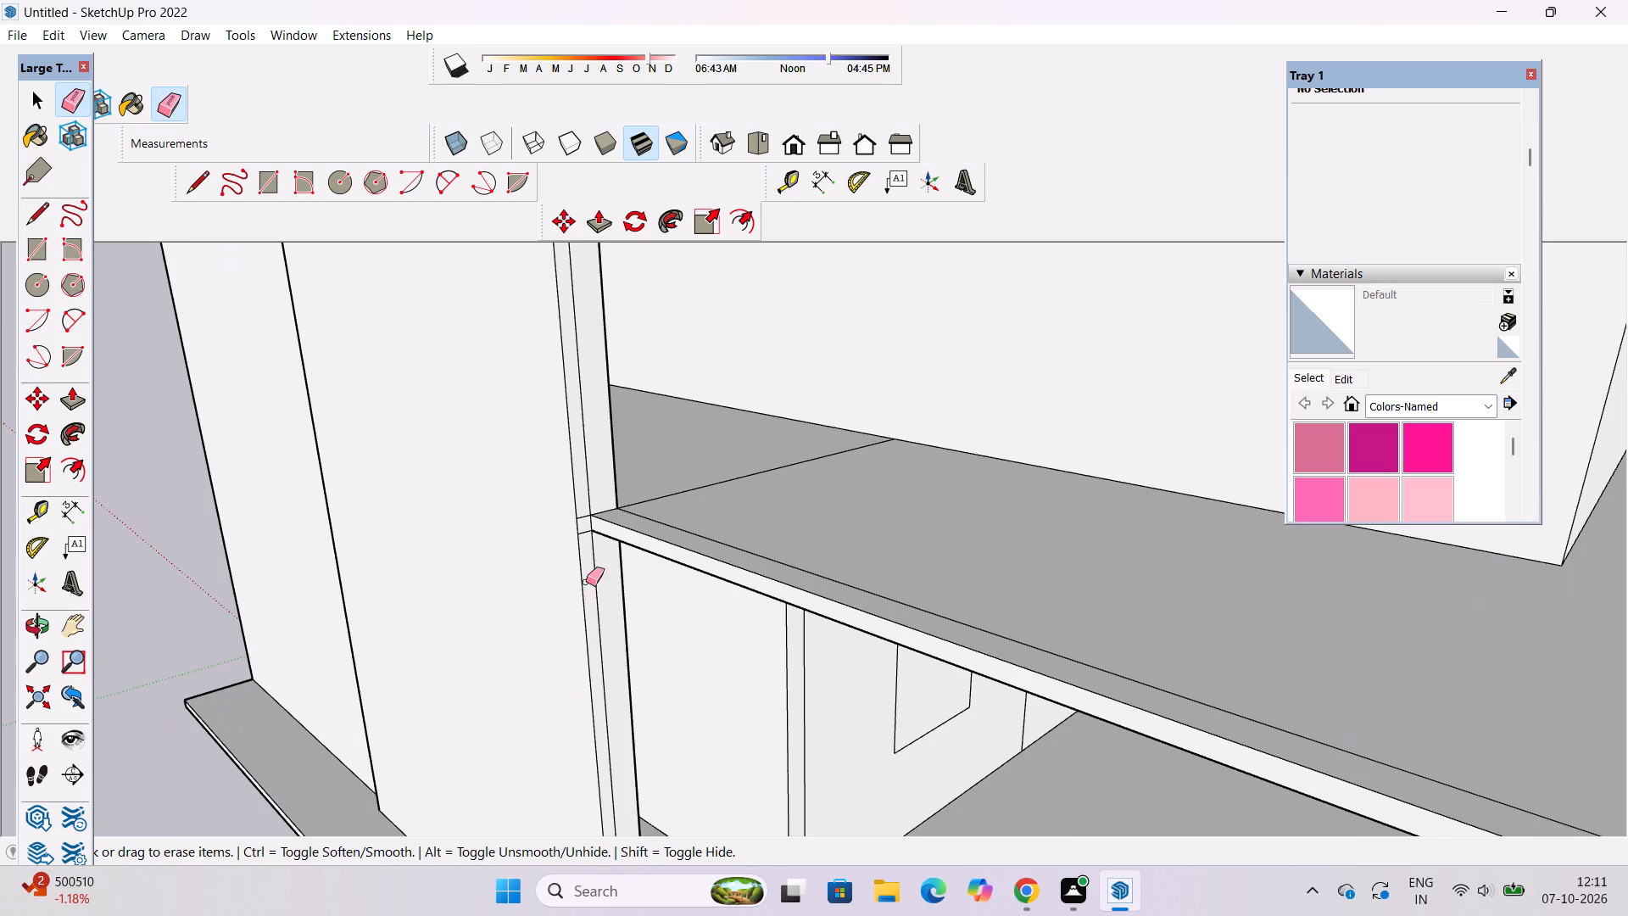
pyautogui.scroll(13, 591, 574)
pyautogui.moveTo(562, 440); pyautogui.dragTo(556, 519)
pyautogui.press('space')
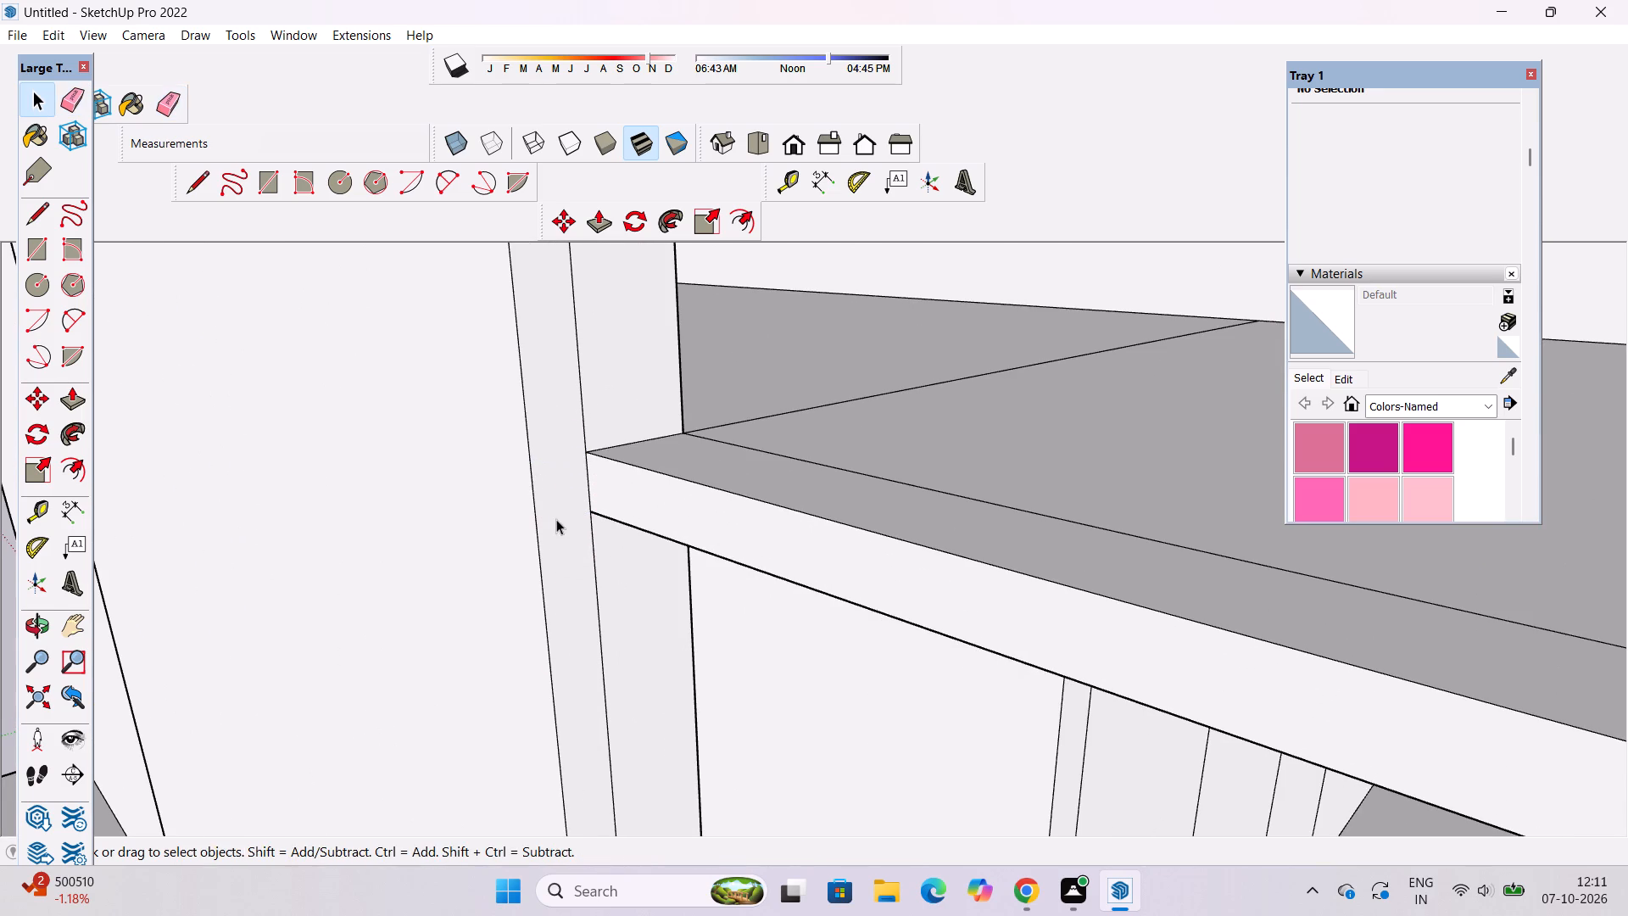
# Examine the raised side panel and adjoining open bays from the base up to the projecting top band.
pyautogui.write('o')
pyautogui.scroll(-2, 566, 476)
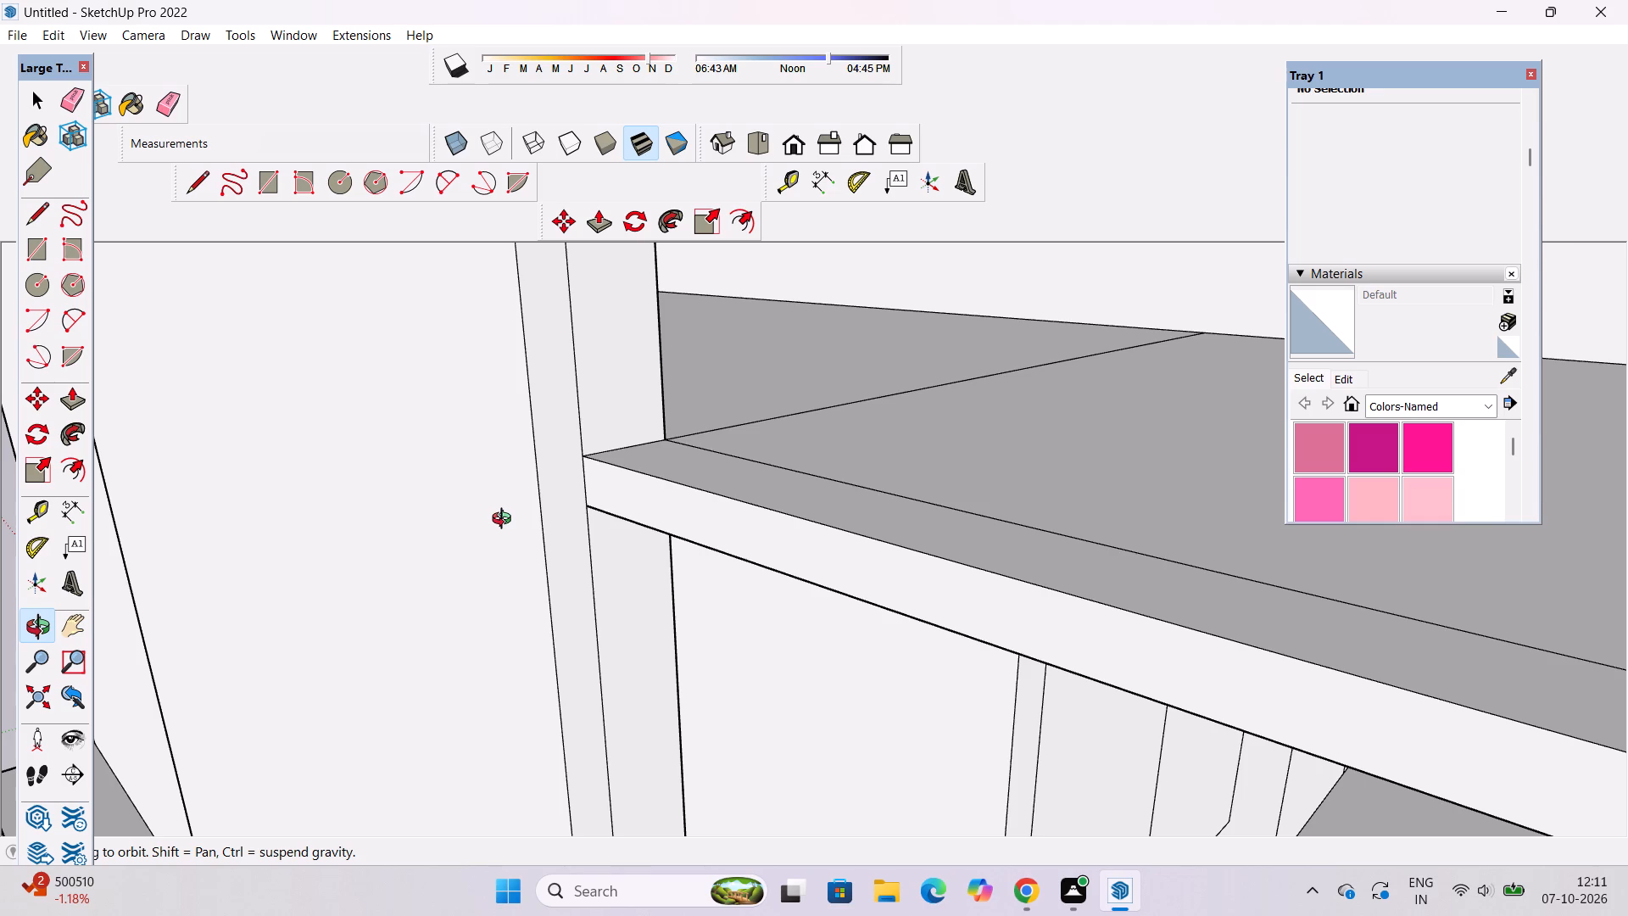
pyautogui.scroll(-9, 696, 429)
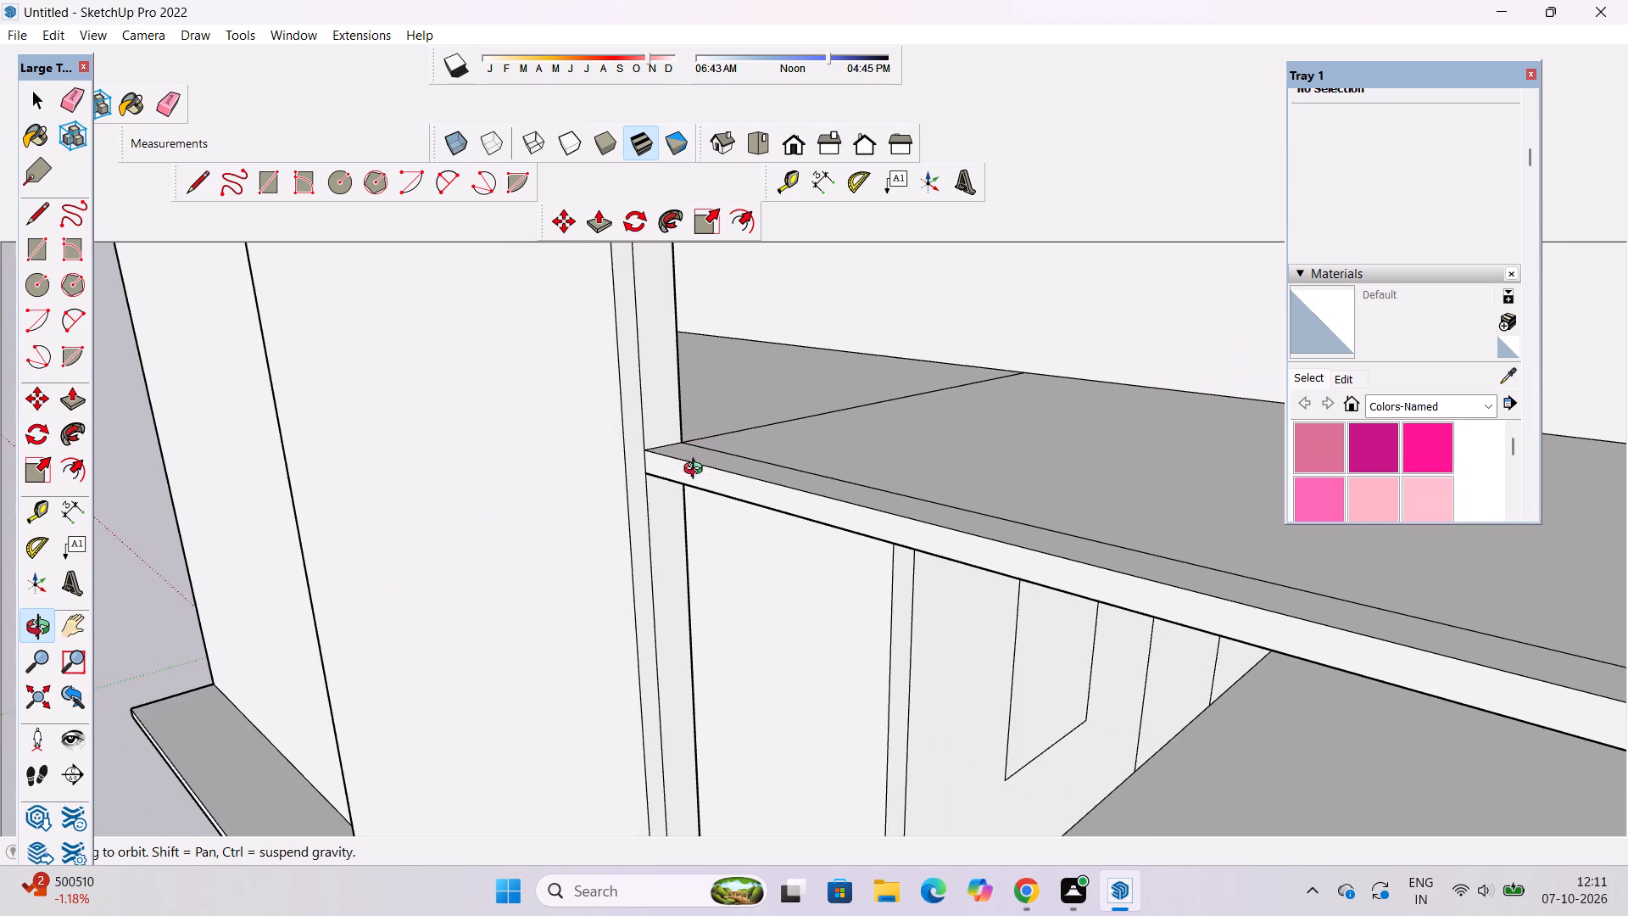
pyautogui.keyDown('shift'); pyautogui.moveTo(703, 473); pyautogui.dragTo(743, 524); pyautogui.keyUp('shift')
pyautogui.scroll(-7, 713, 507)
pyautogui.moveTo(703, 515); pyautogui.dragTo(967, 590)
pyautogui.scroll(-6, 856, 558)
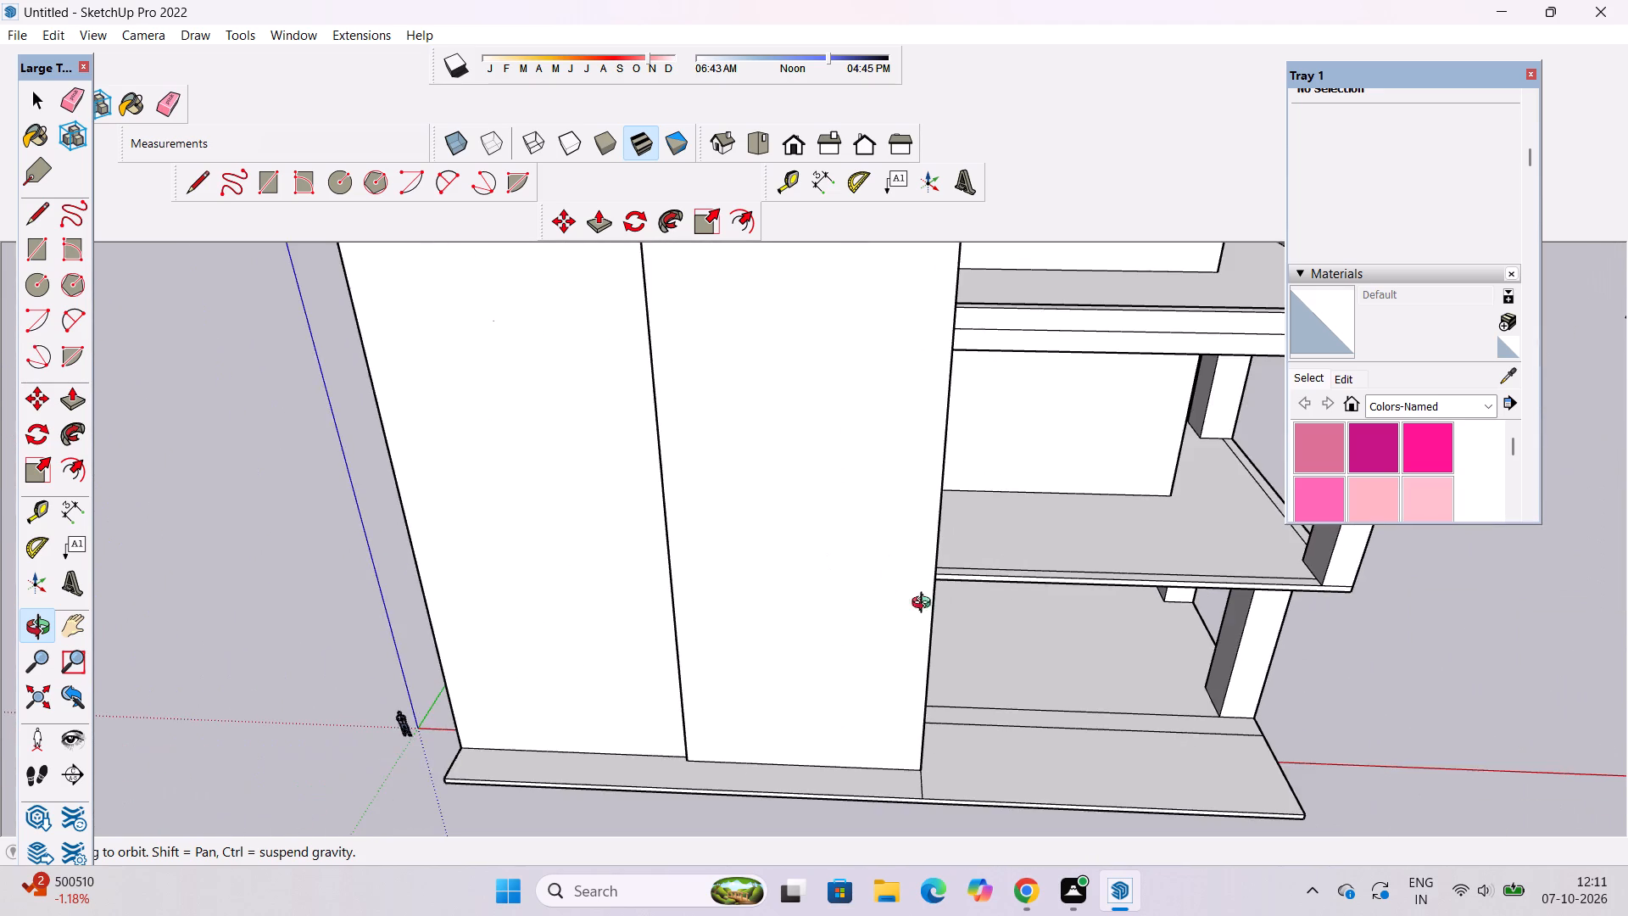
pyautogui.moveTo(989, 610); pyautogui.dragTo(685, 538)
pyautogui.scroll(2, 748, 485)
pyautogui.scroll(-13, 748, 485)
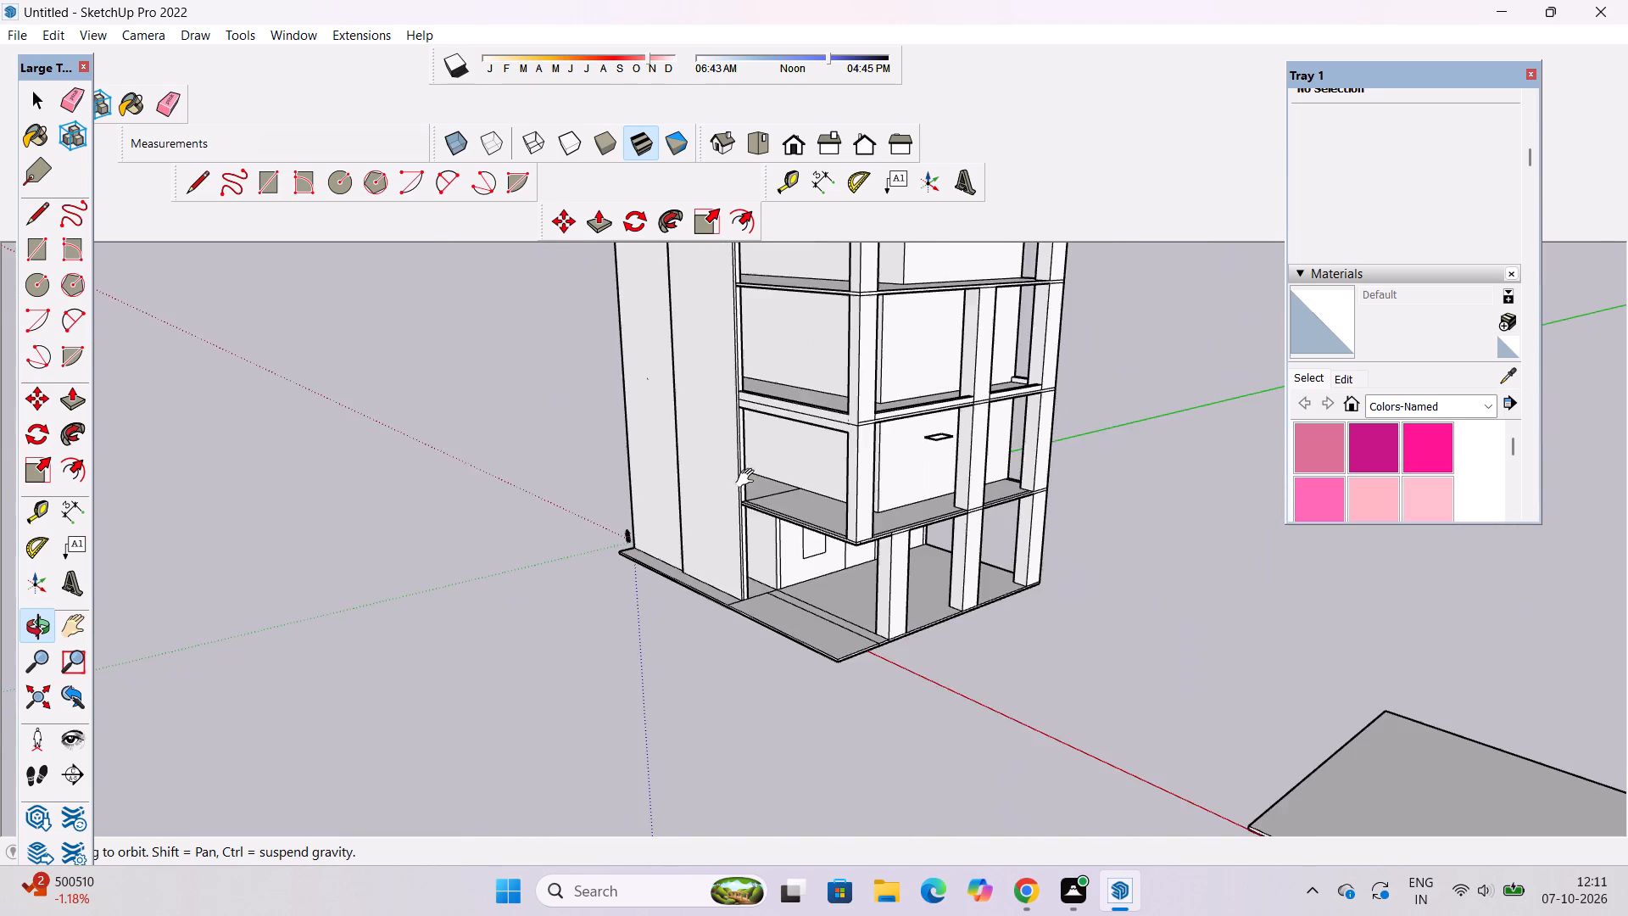
pyautogui.keyDown('shift'); pyautogui.moveTo(789, 428); pyautogui.dragTo(812, 622); pyautogui.keyUp('shift')
pyautogui.scroll(11, 760, 406)
pyautogui.moveTo(714, 471); pyautogui.dragTo(940, 526)
pyautogui.keyDown('shift'); pyautogui.moveTo(1082, 508); pyautogui.dragTo(778, 505); pyautogui.keyUp('shift')
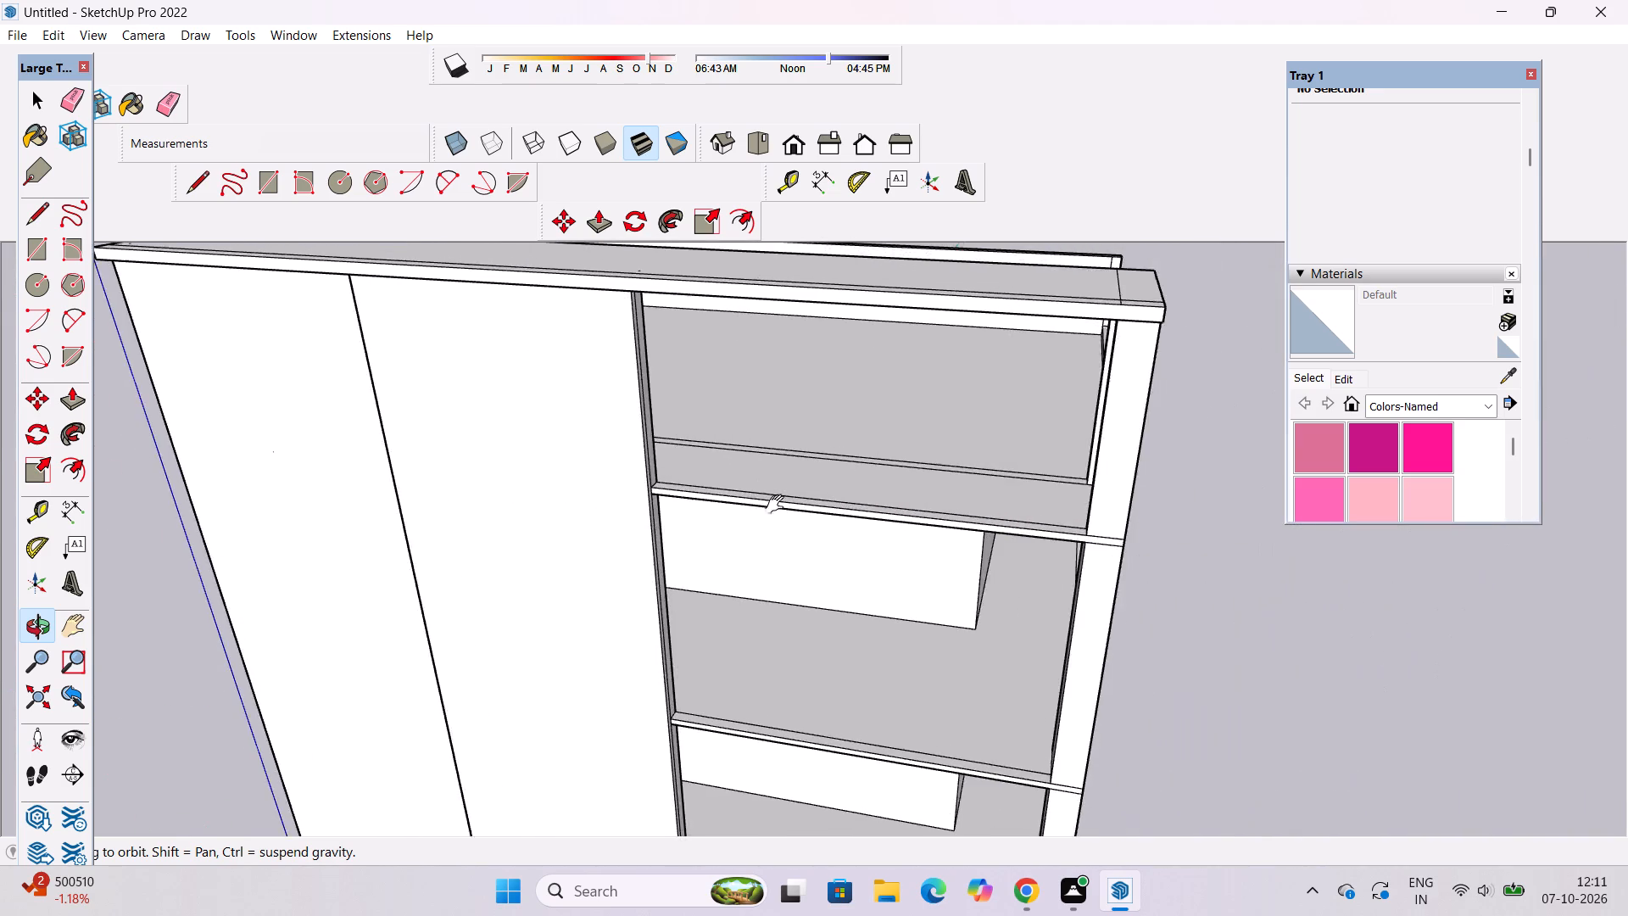
pyautogui.keyDown('shift'); pyautogui.moveTo(778, 505); pyautogui.dragTo(756, 499); pyautogui.keyUp('shift')
pyautogui.moveTo(734, 500); pyautogui.dragTo(867, 542)
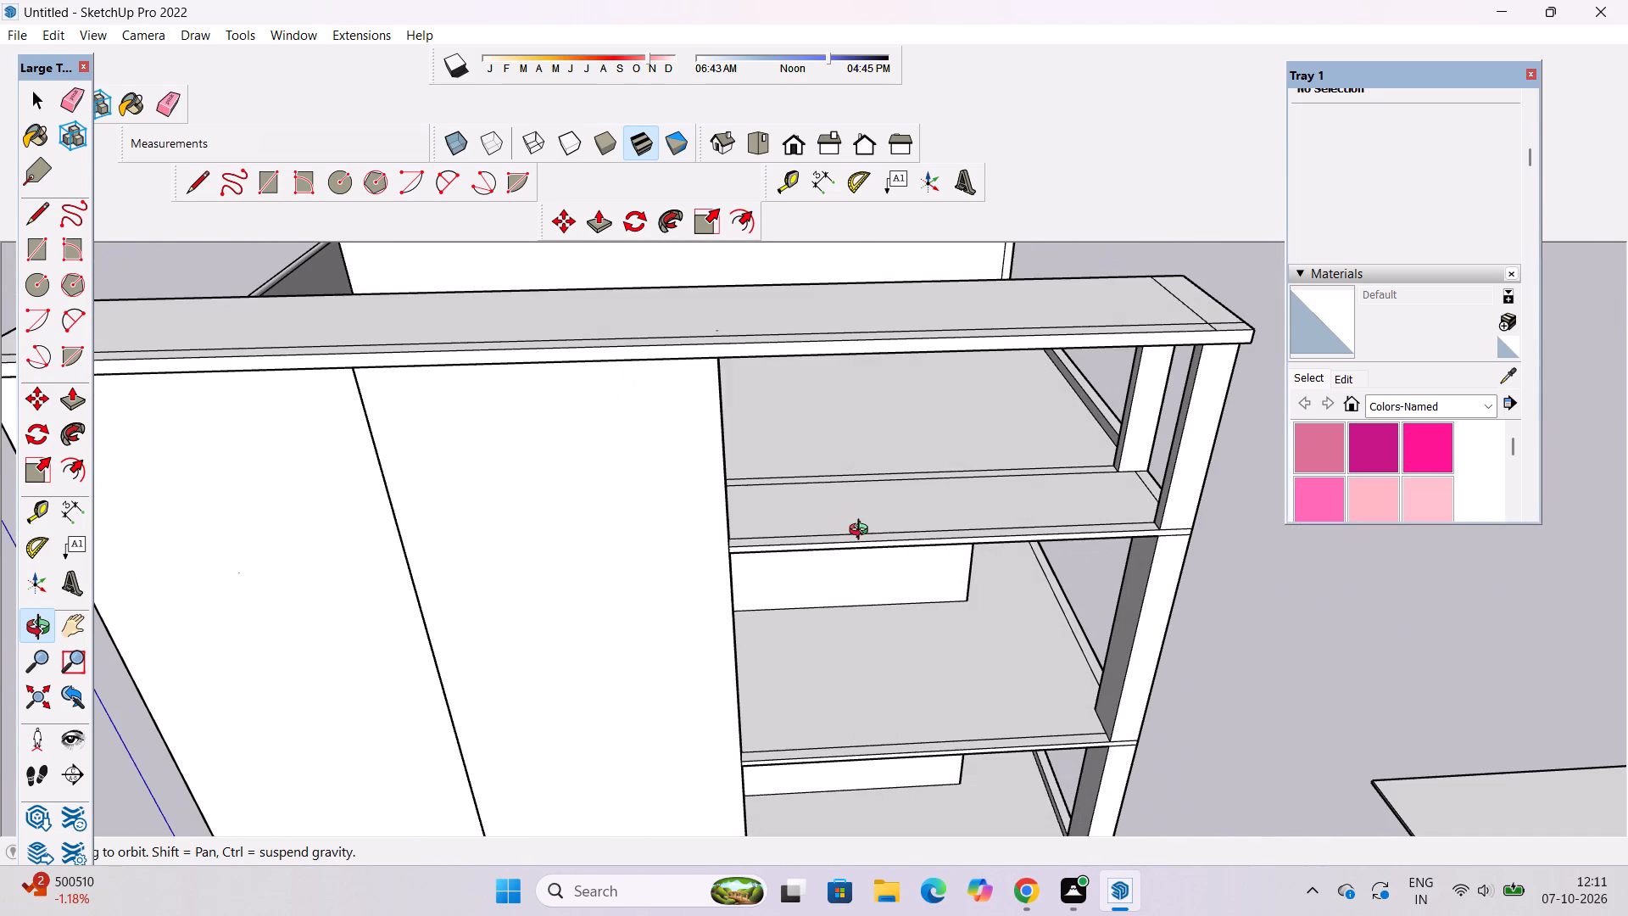
# Examine the whole side elevation from a distance and around the corner toward the facade with the low panels.
pyautogui.scroll(-5, 862, 532)
pyautogui.moveTo(738, 654); pyautogui.dragTo(733, 602)
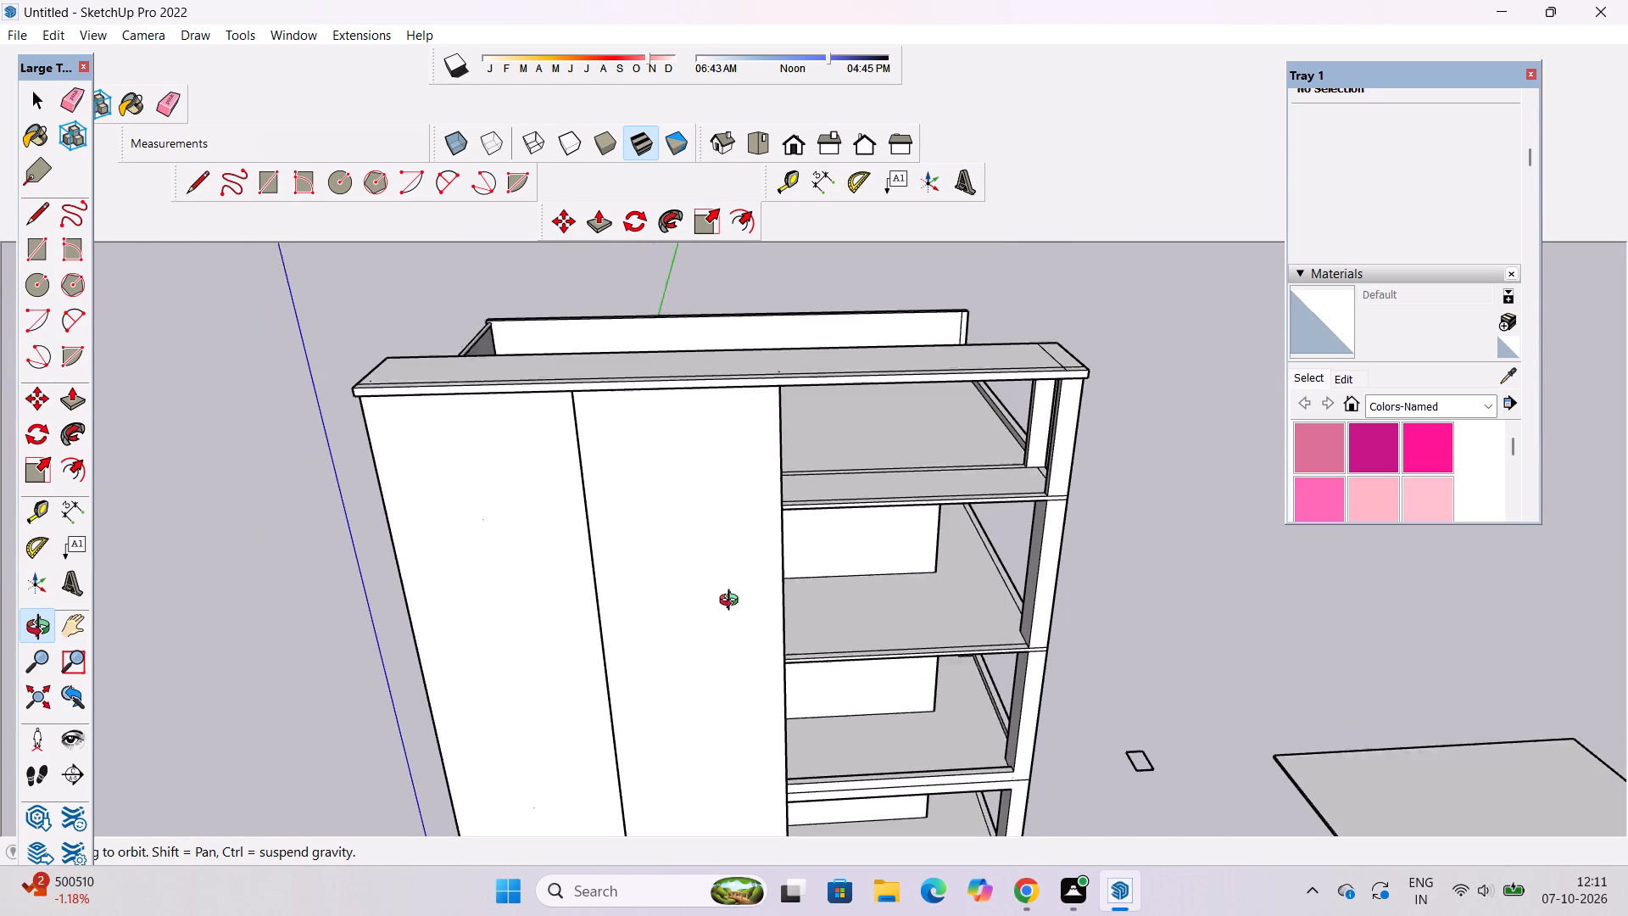
pyautogui.moveTo(733, 602); pyautogui.dragTo(733, 600)
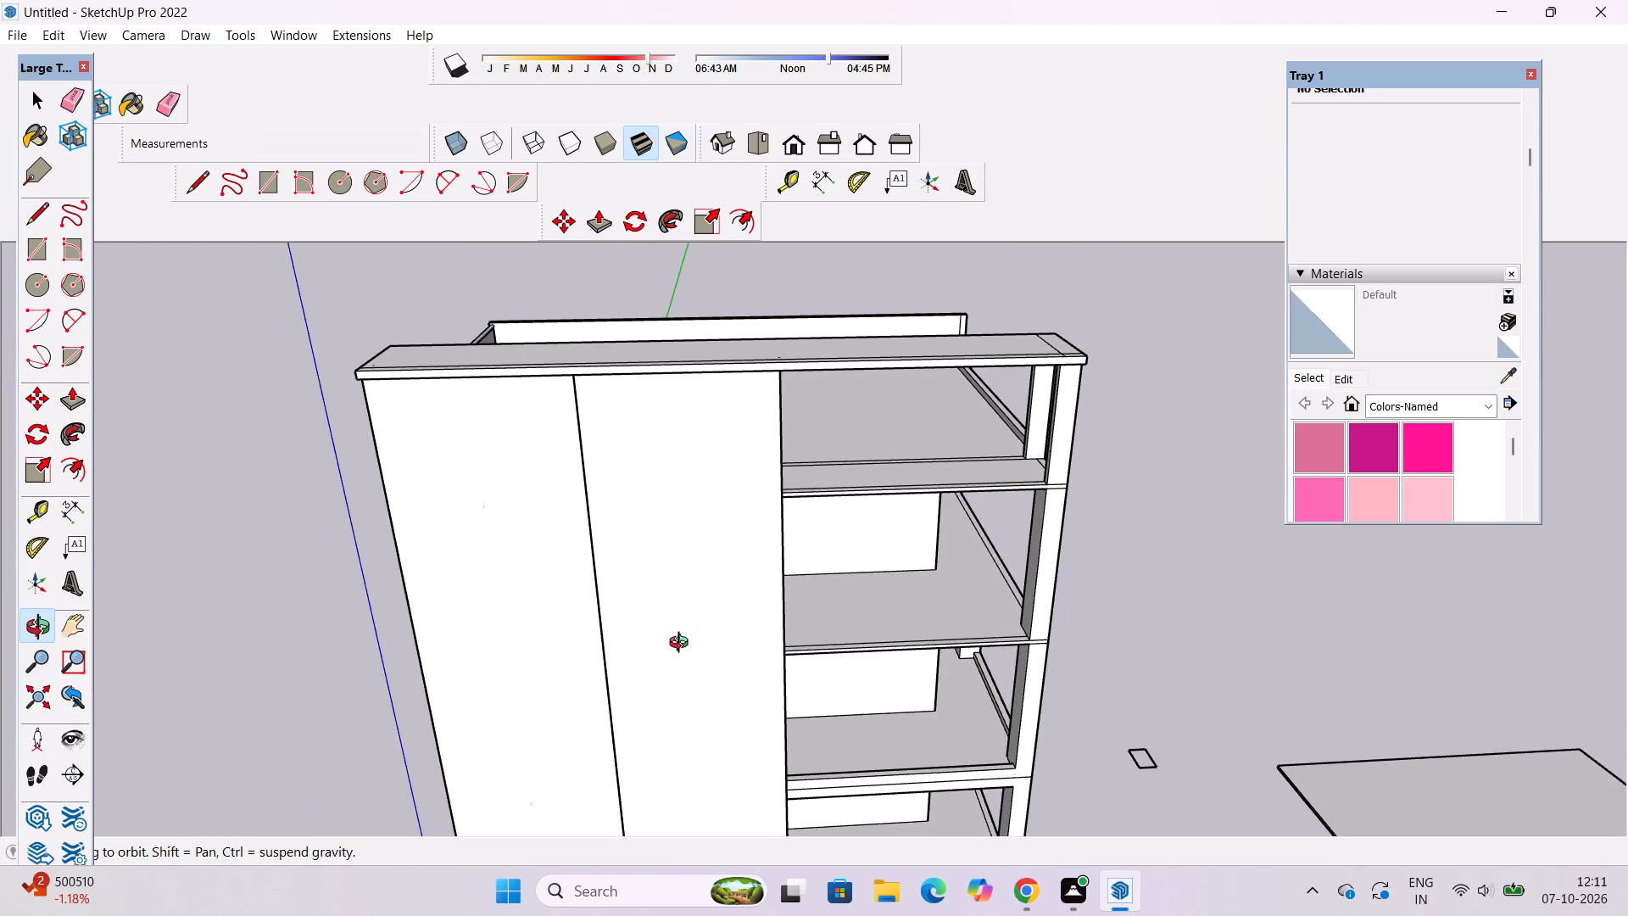
pyautogui.scroll(2, 692, 623)
pyautogui.scroll(-3, 693, 601)
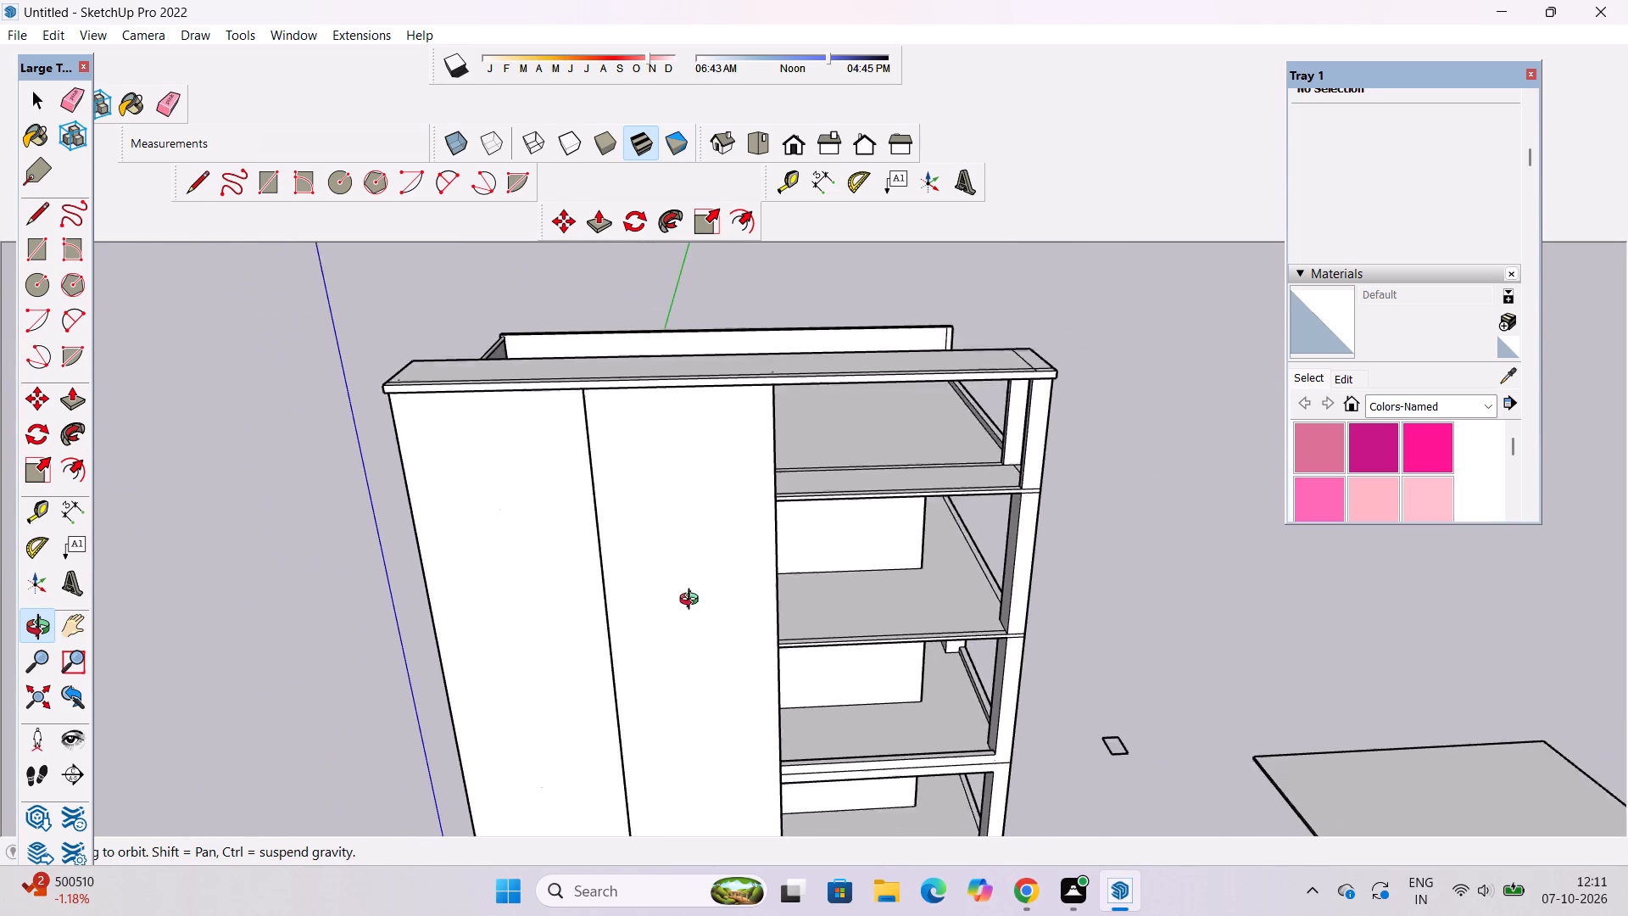
pyautogui.scroll(-3, 693, 601)
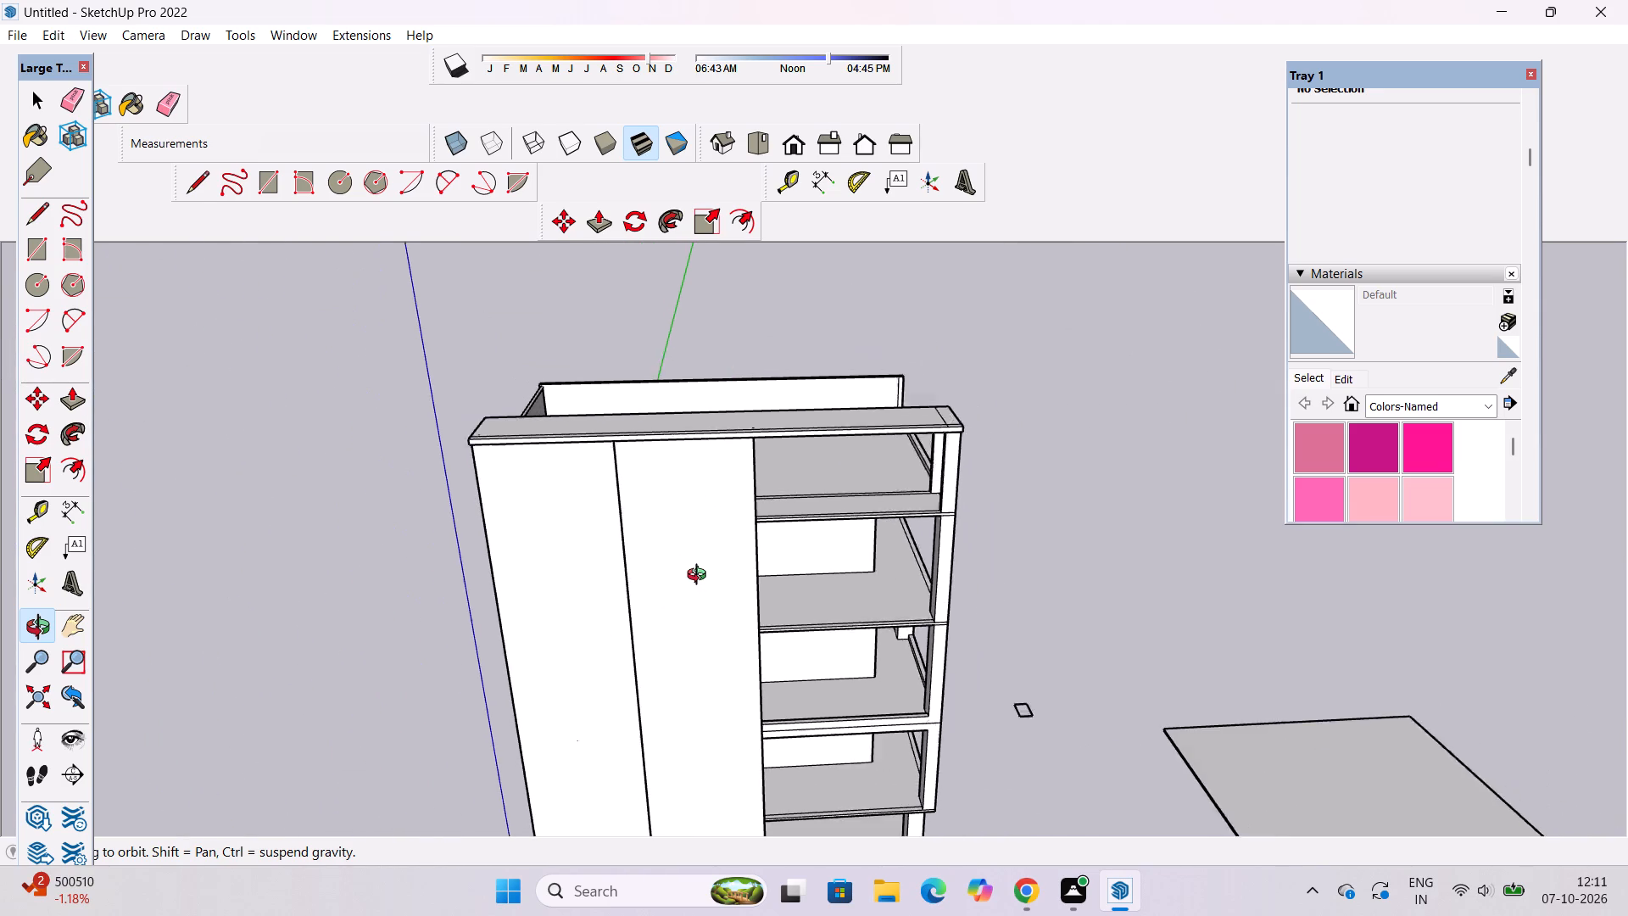
pyautogui.scroll(-9, 700, 577)
pyautogui.moveTo(700, 669); pyautogui.dragTo(700, 551)
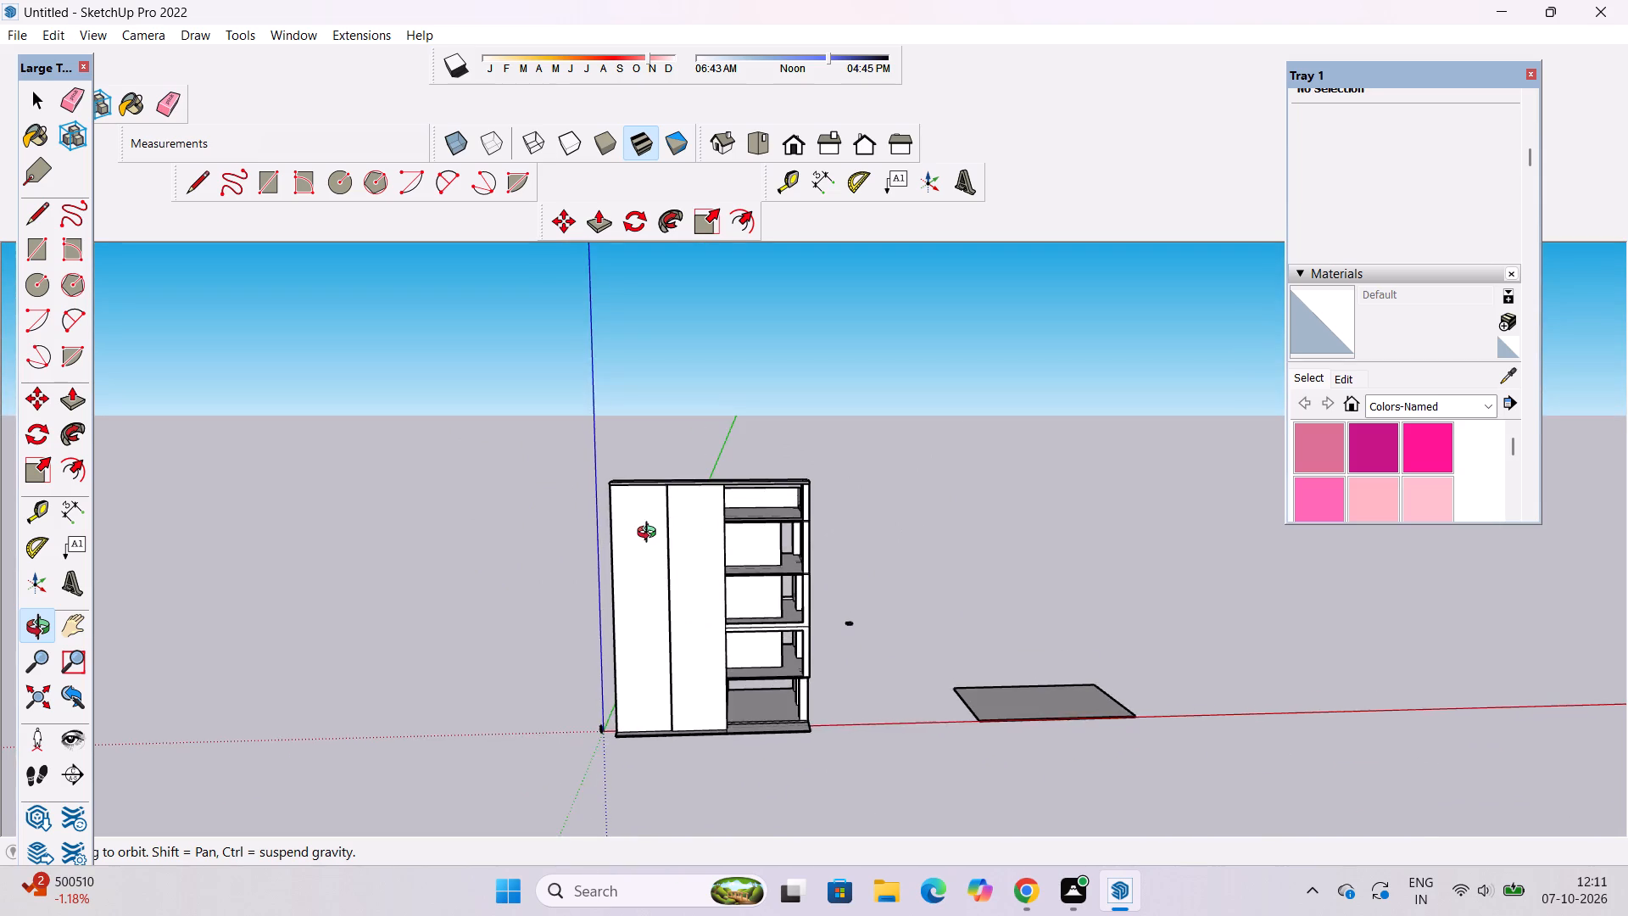
pyautogui.scroll(5, 650, 534)
pyautogui.keyDown('shift'); pyautogui.moveTo(626, 587); pyautogui.dragTo(634, 539); pyautogui.keyUp('shift')
pyautogui.scroll(-4, 636, 538)
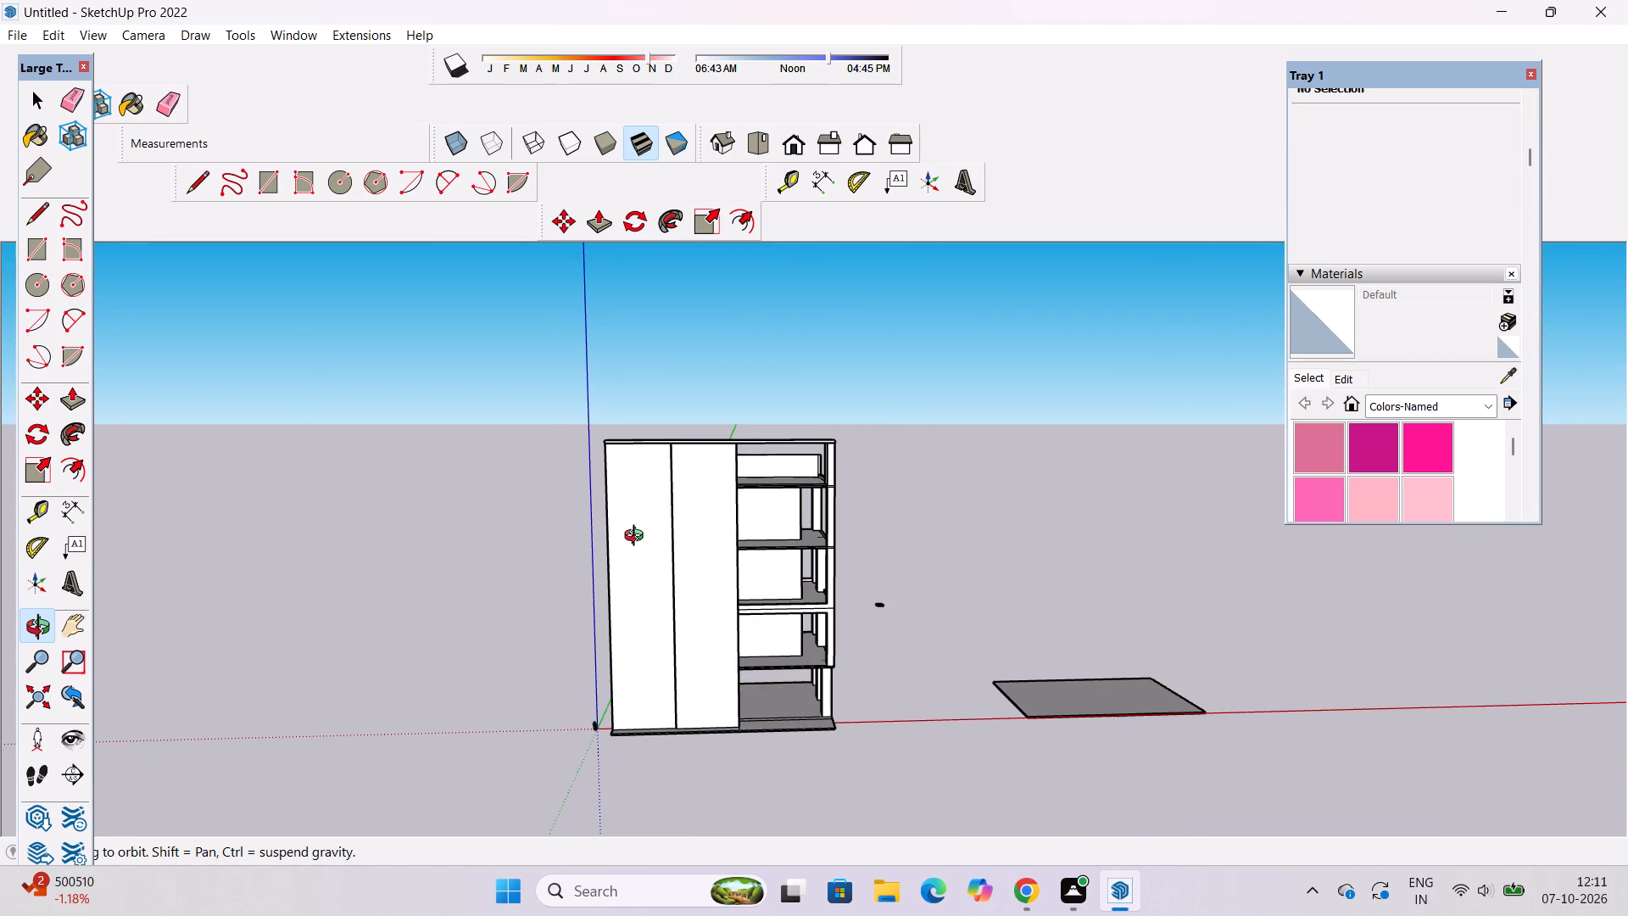
pyautogui.keyDown('shift'); pyautogui.moveTo(643, 536); pyautogui.dragTo(653, 582); pyautogui.keyUp('shift')
pyautogui.scroll(3, 654, 582)
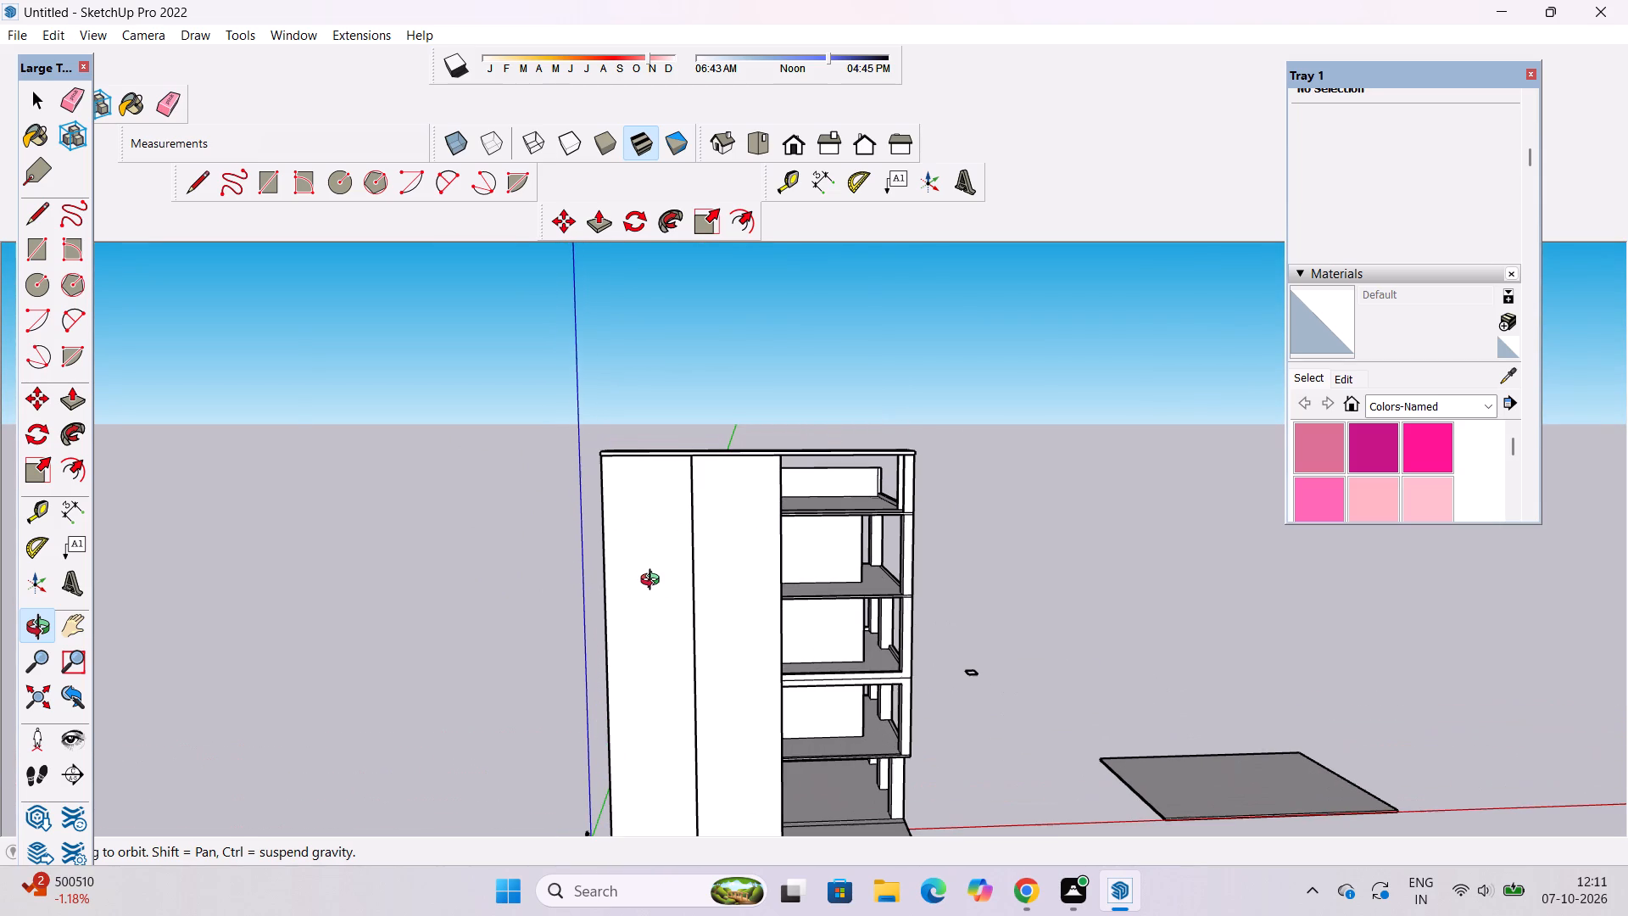
pyautogui.keyDown('shift'); pyautogui.moveTo(654, 582); pyautogui.dragTo(719, 596); pyautogui.keyUp('shift')
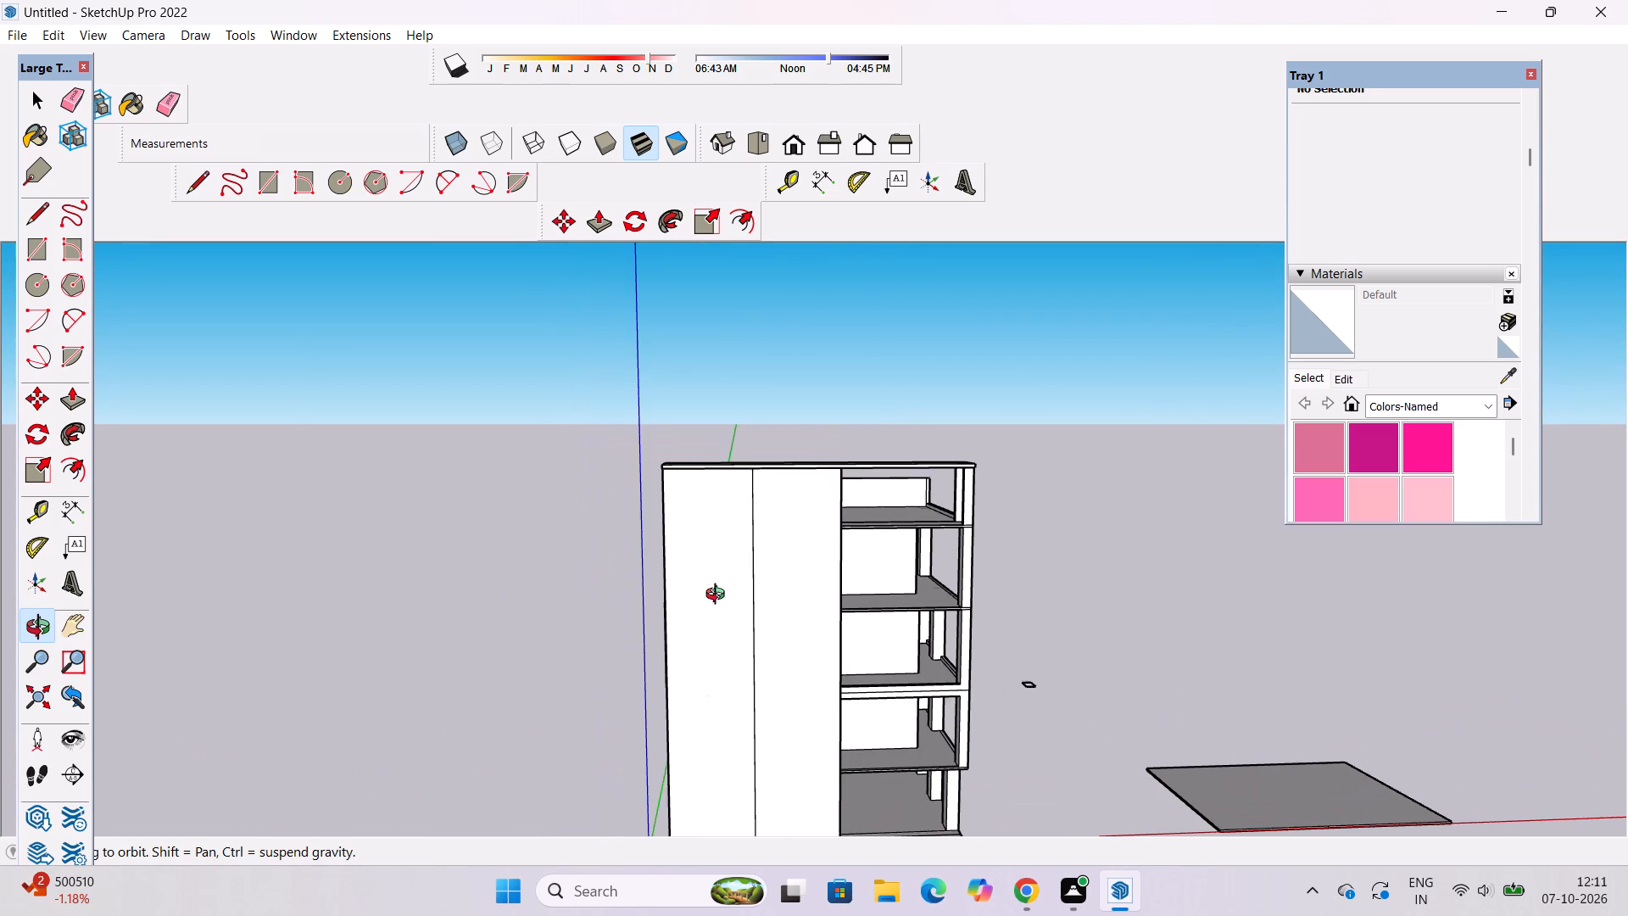
pyautogui.scroll(2, 719, 596)
pyautogui.scroll(-2, 719, 596)
pyautogui.keyDown('shift'); pyautogui.moveTo(719, 596); pyautogui.dragTo(723, 605); pyautogui.keyUp('shift')
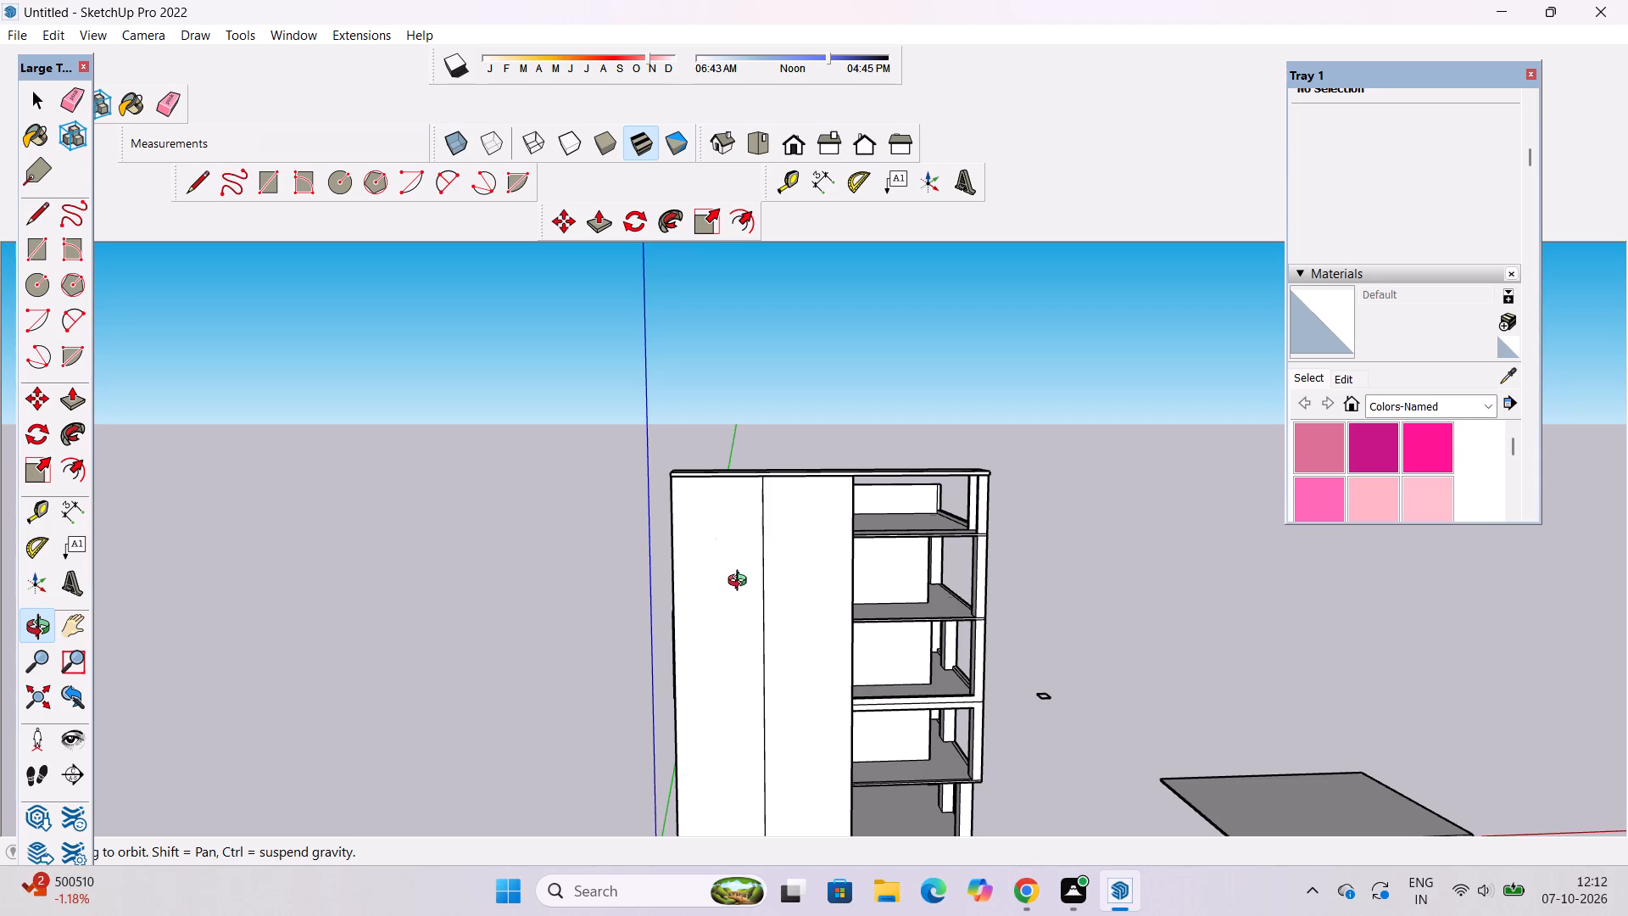
pyautogui.scroll(-4, 741, 583)
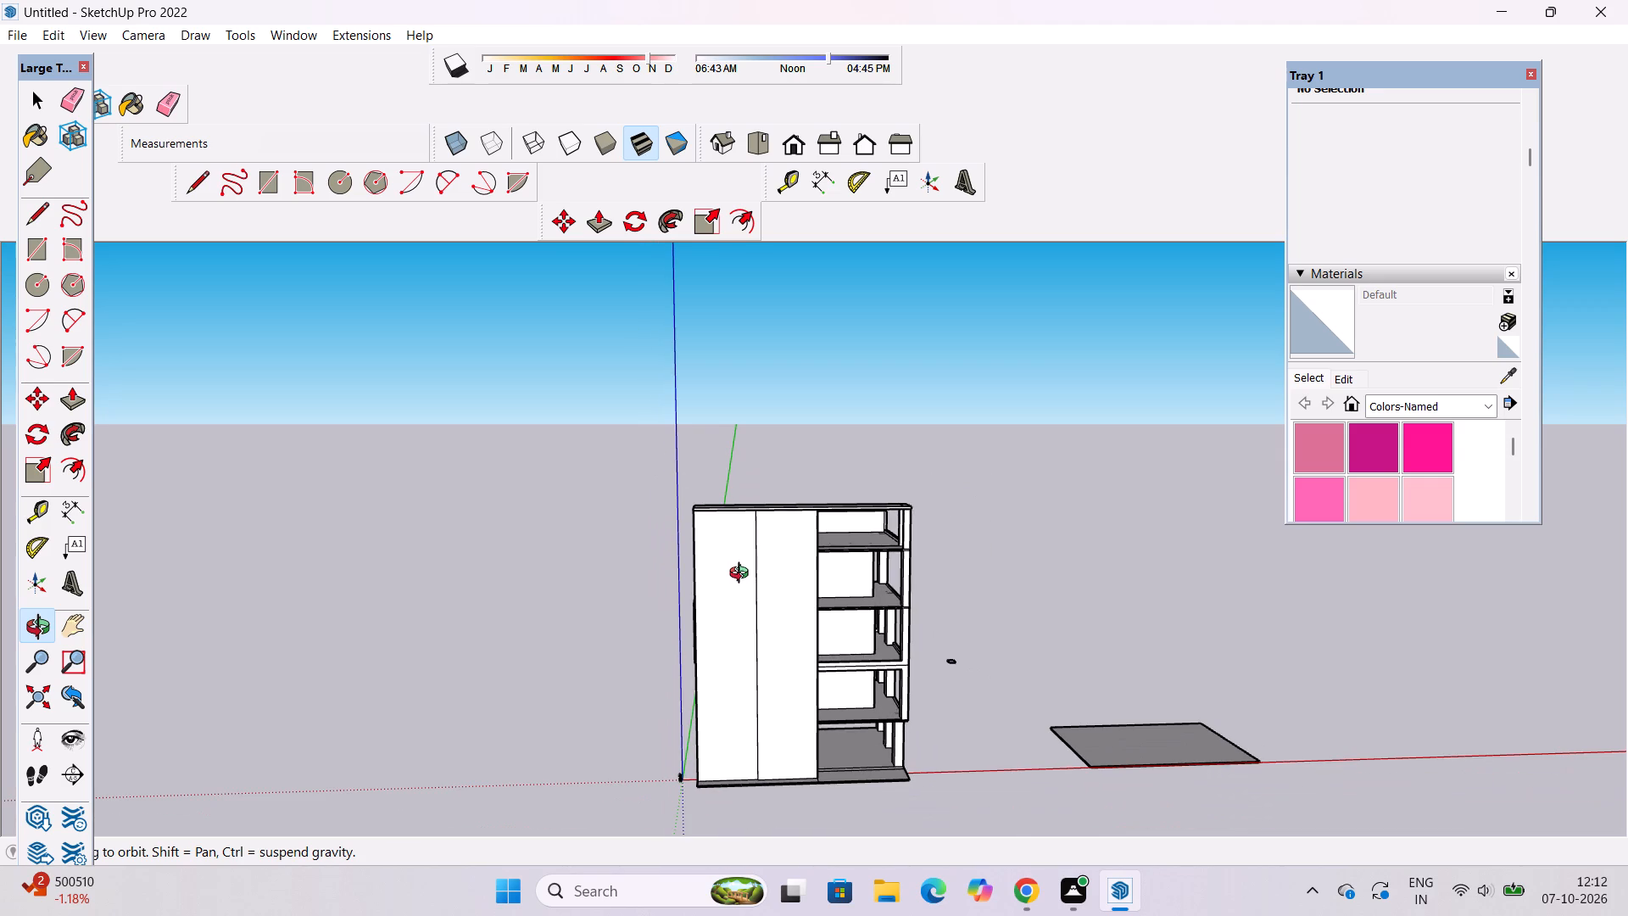
pyautogui.scroll(2, 744, 573)
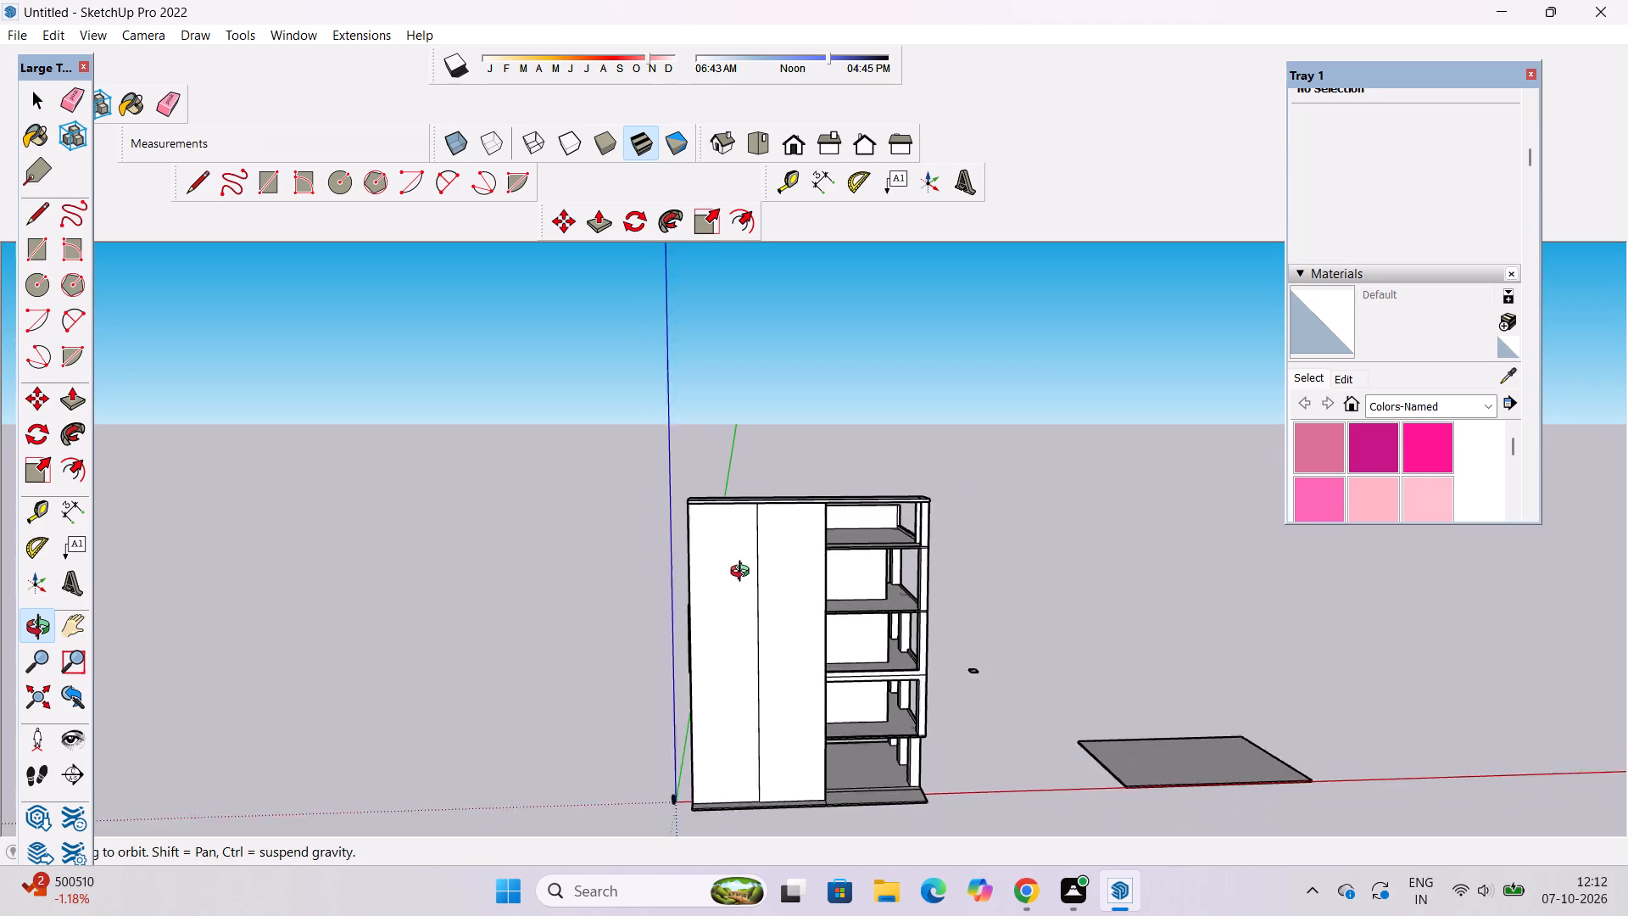
pyautogui.scroll(2, 744, 573)
pyautogui.scroll(-2, 742, 604)
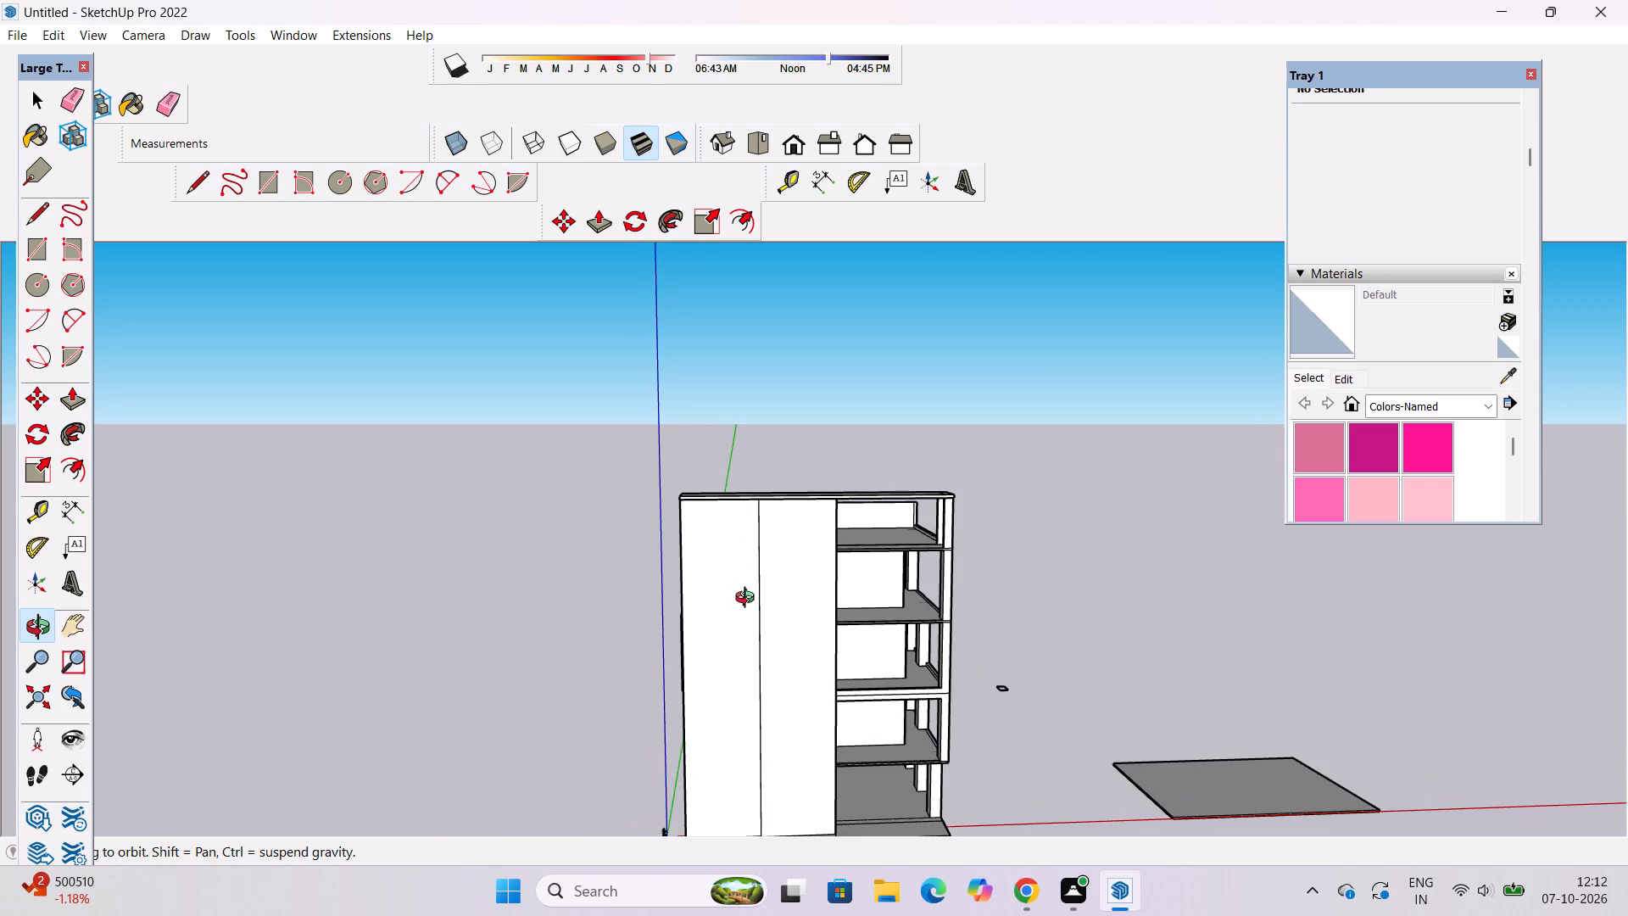
pyautogui.scroll(4, 749, 600)
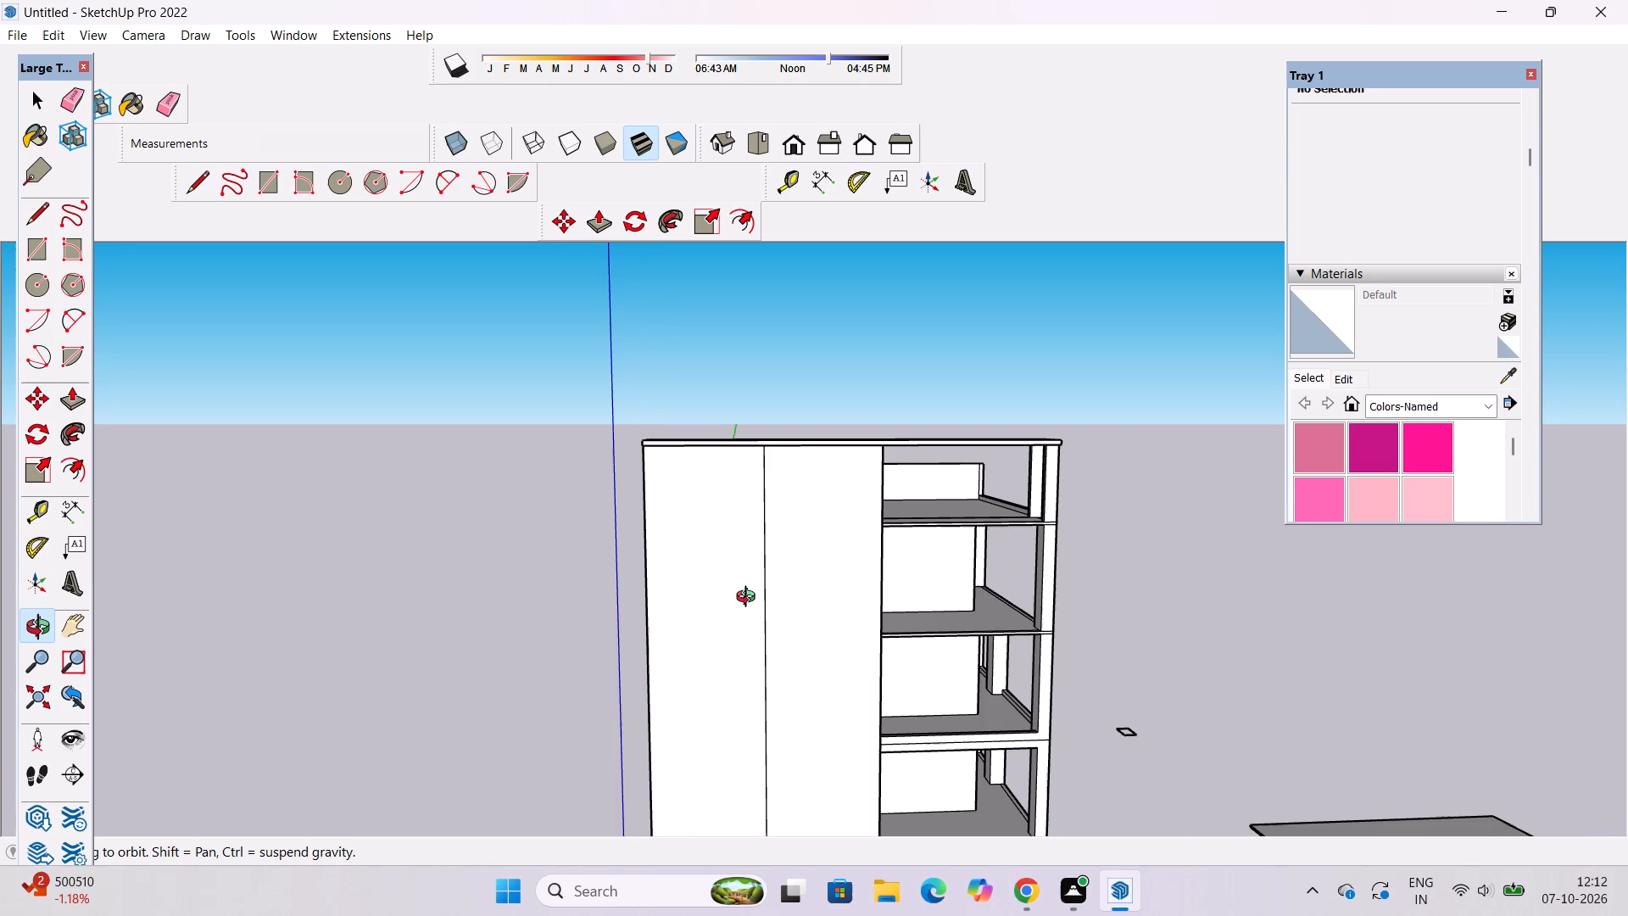
pyautogui.scroll(-1, 752, 596)
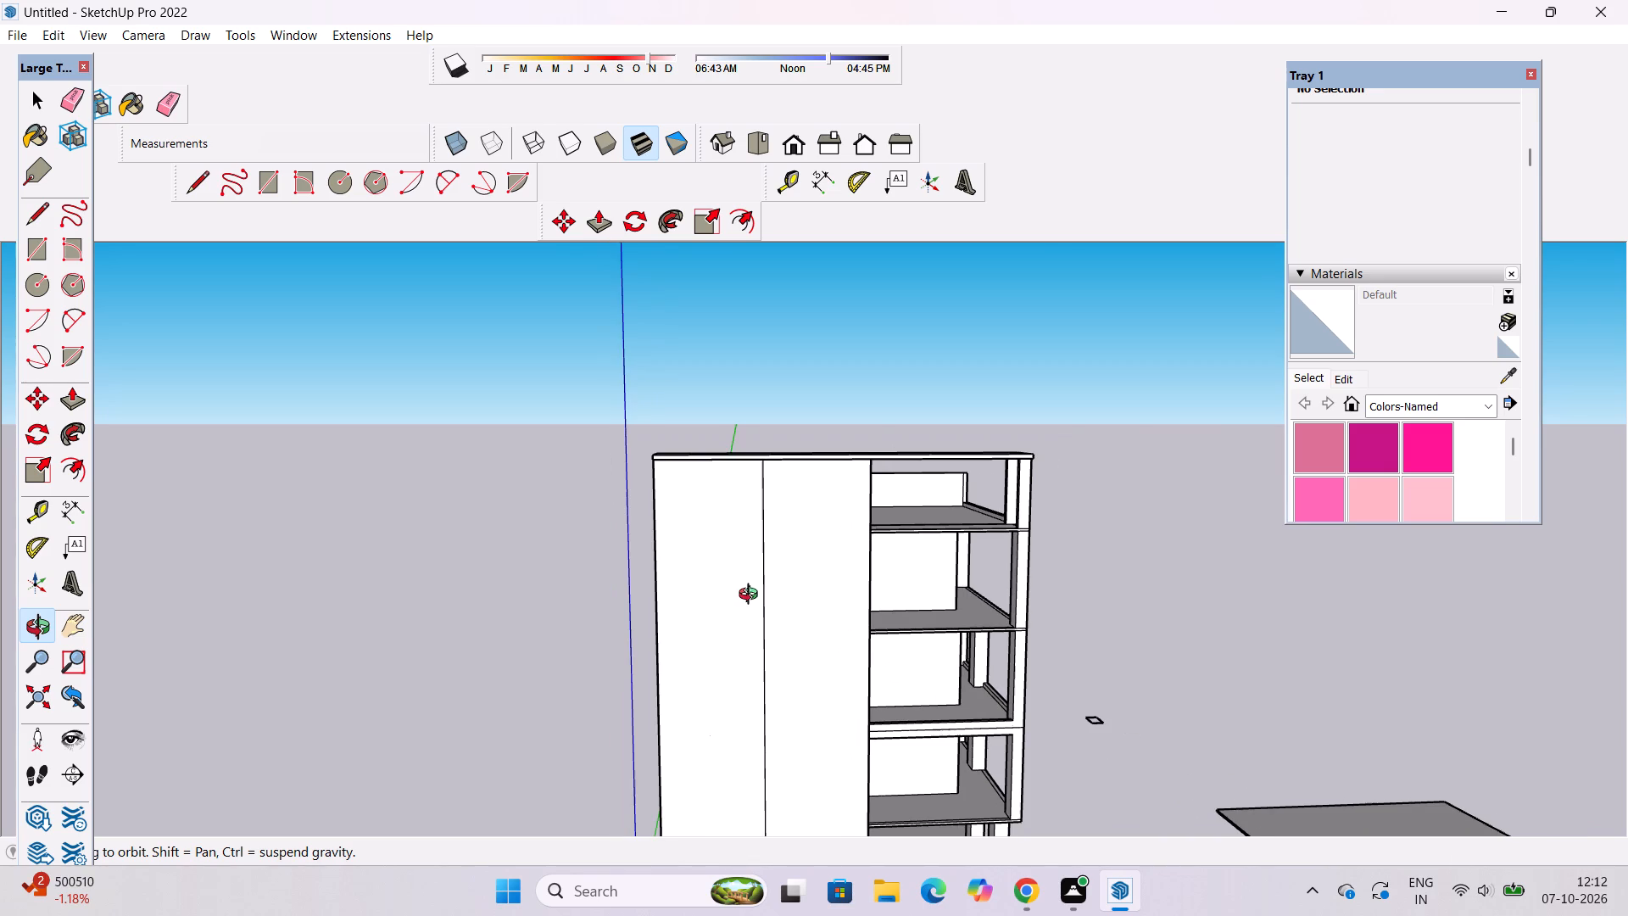
pyautogui.scroll(-4, 752, 596)
pyautogui.scroll(5, 759, 600)
pyautogui.keyDown('shift'); pyautogui.moveTo(759, 604); pyautogui.dragTo(762, 505); pyautogui.keyUp('shift')
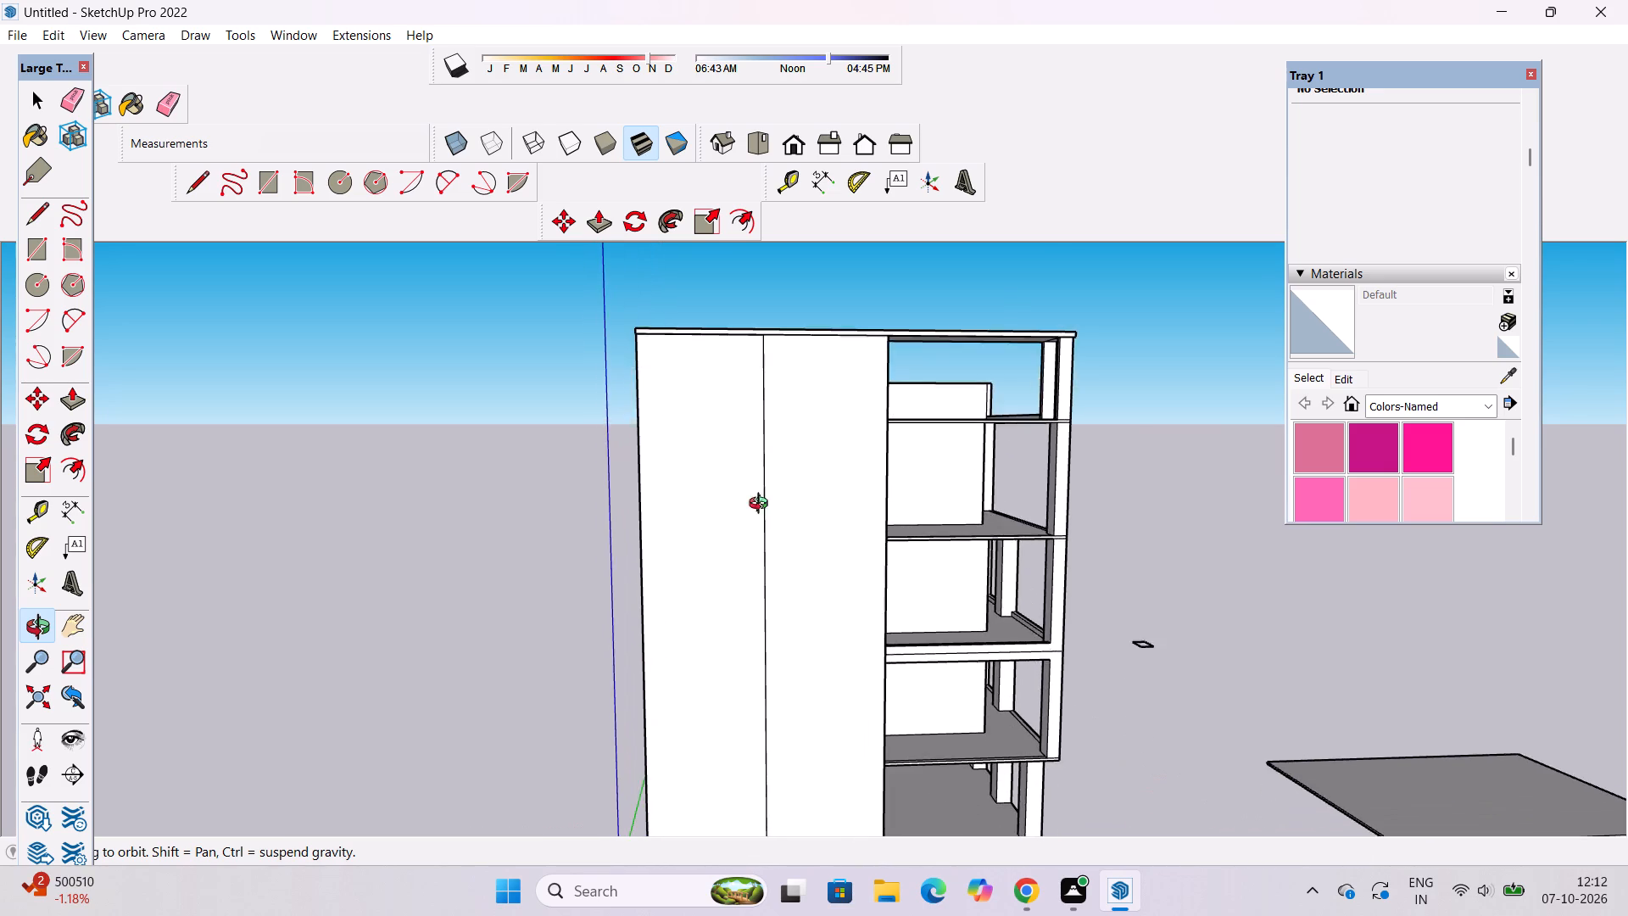
pyautogui.moveTo(772, 561); pyautogui.dragTo(1045, 612)
pyautogui.keyDown('shift'); pyautogui.moveTo(1068, 684); pyautogui.dragTo(1016, 535); pyautogui.keyUp('shift')
pyautogui.scroll(2, 914, 456)
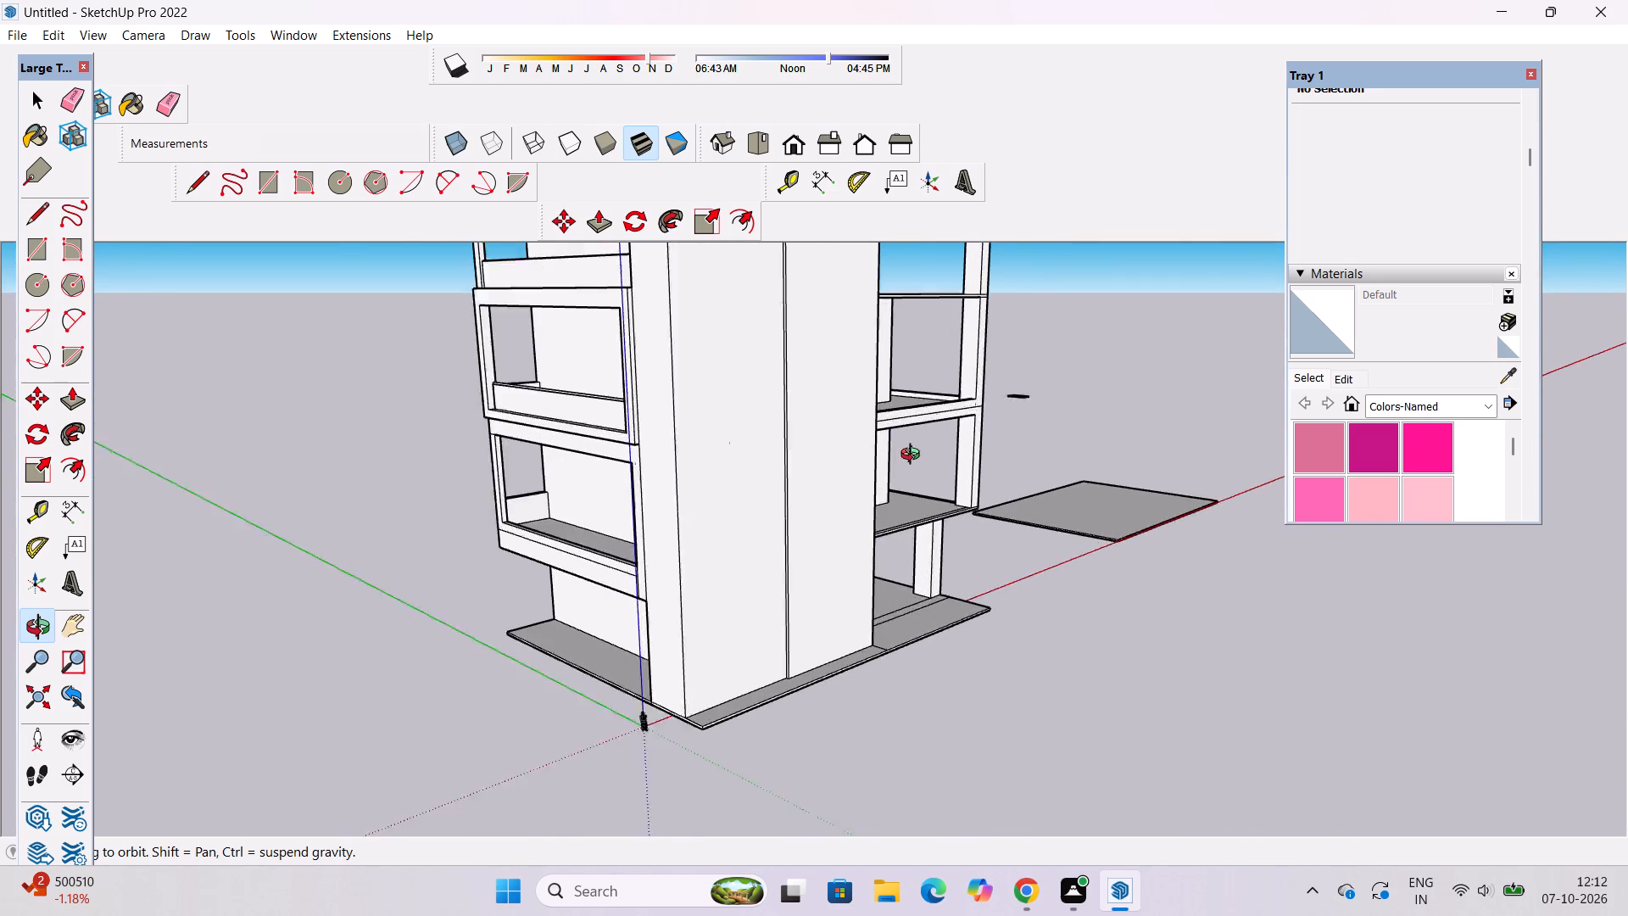
pyautogui.scroll(1, 914, 456)
pyautogui.keyDown('shift'); pyautogui.moveTo(789, 521); pyautogui.dragTo(872, 676); pyautogui.keyUp('shift')
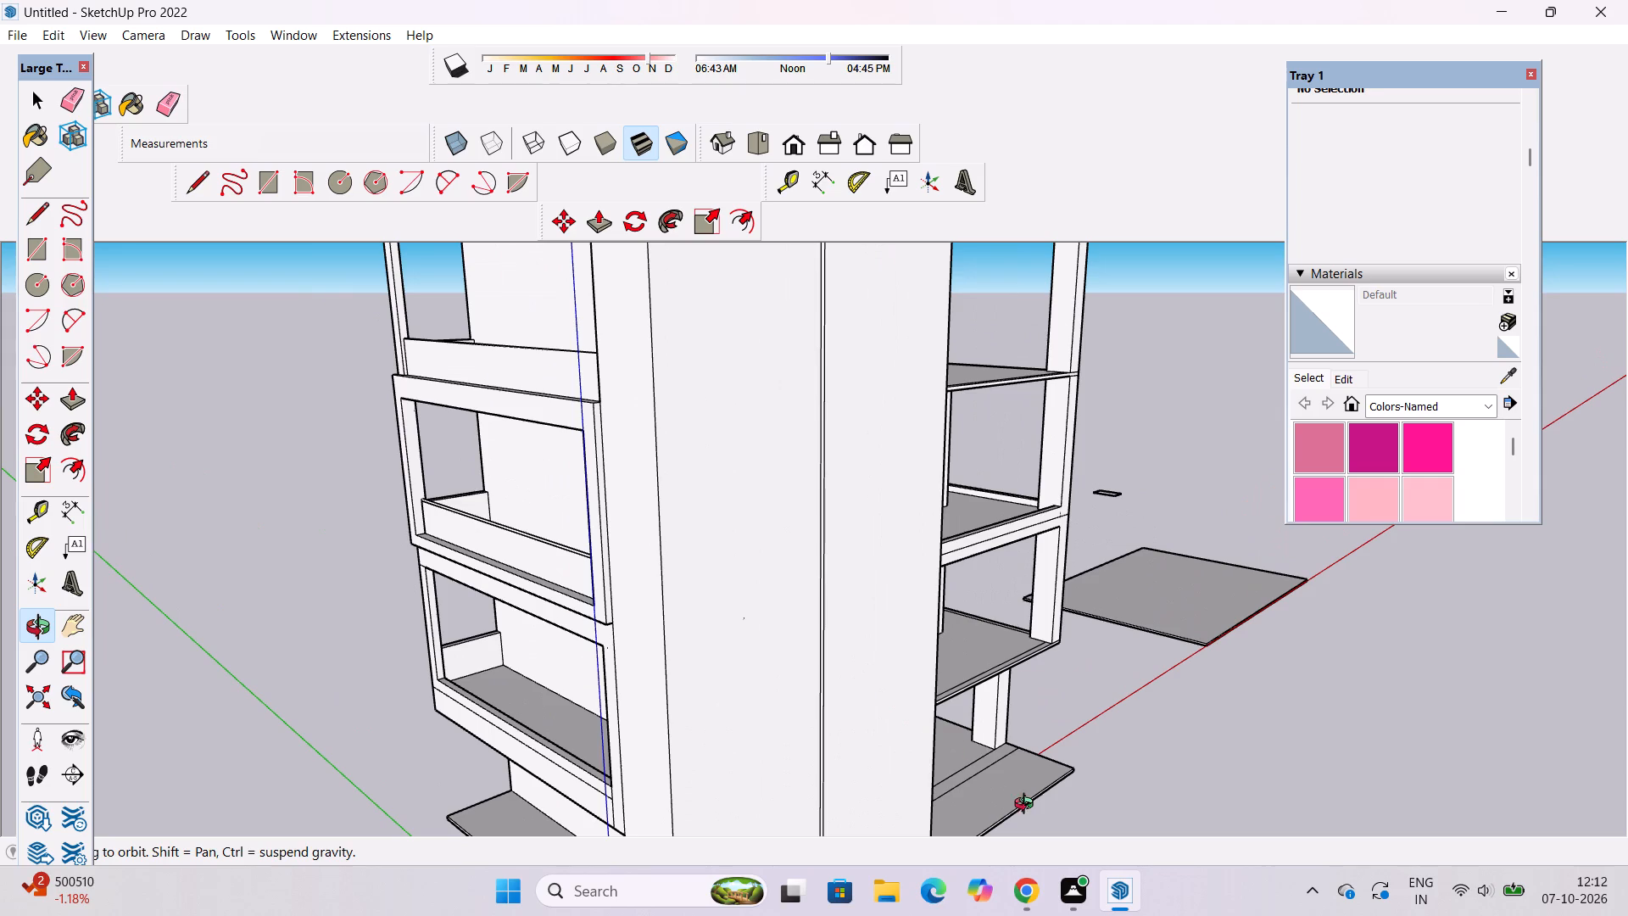
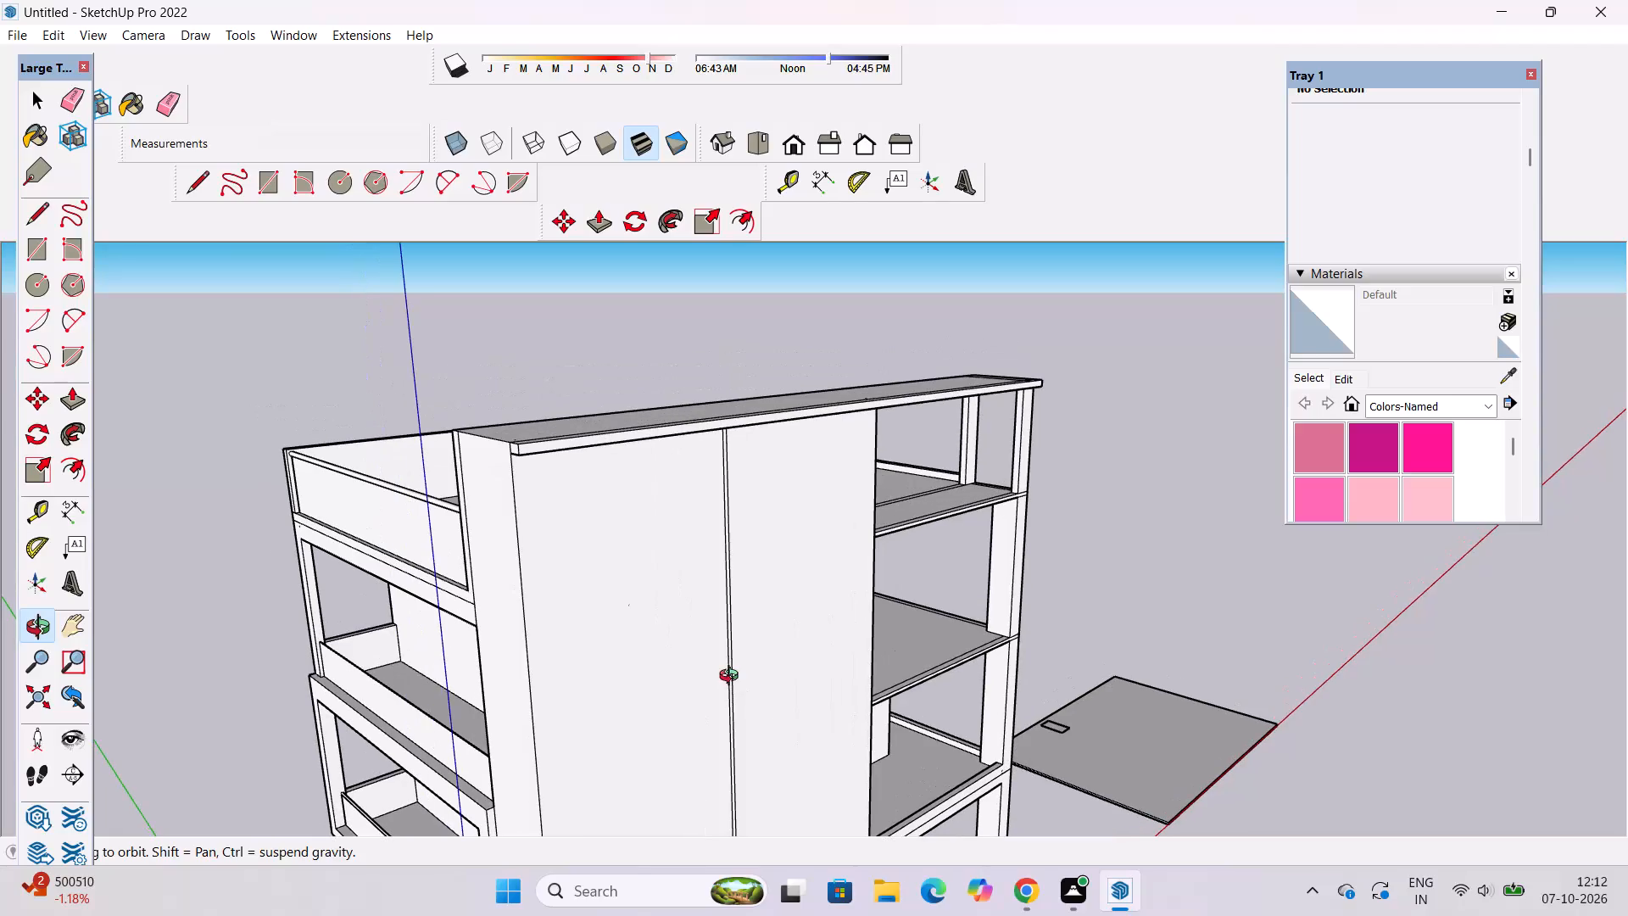
# Examine the divided side wall, projecting top band and adjoining open bays from several heights and angles.
pyautogui.keyDown('shift'); pyautogui.moveTo(683, 669); pyautogui.dragTo(710, 570); pyautogui.keyUp('shift')
pyautogui.moveTo(711, 593); pyautogui.dragTo(713, 647)
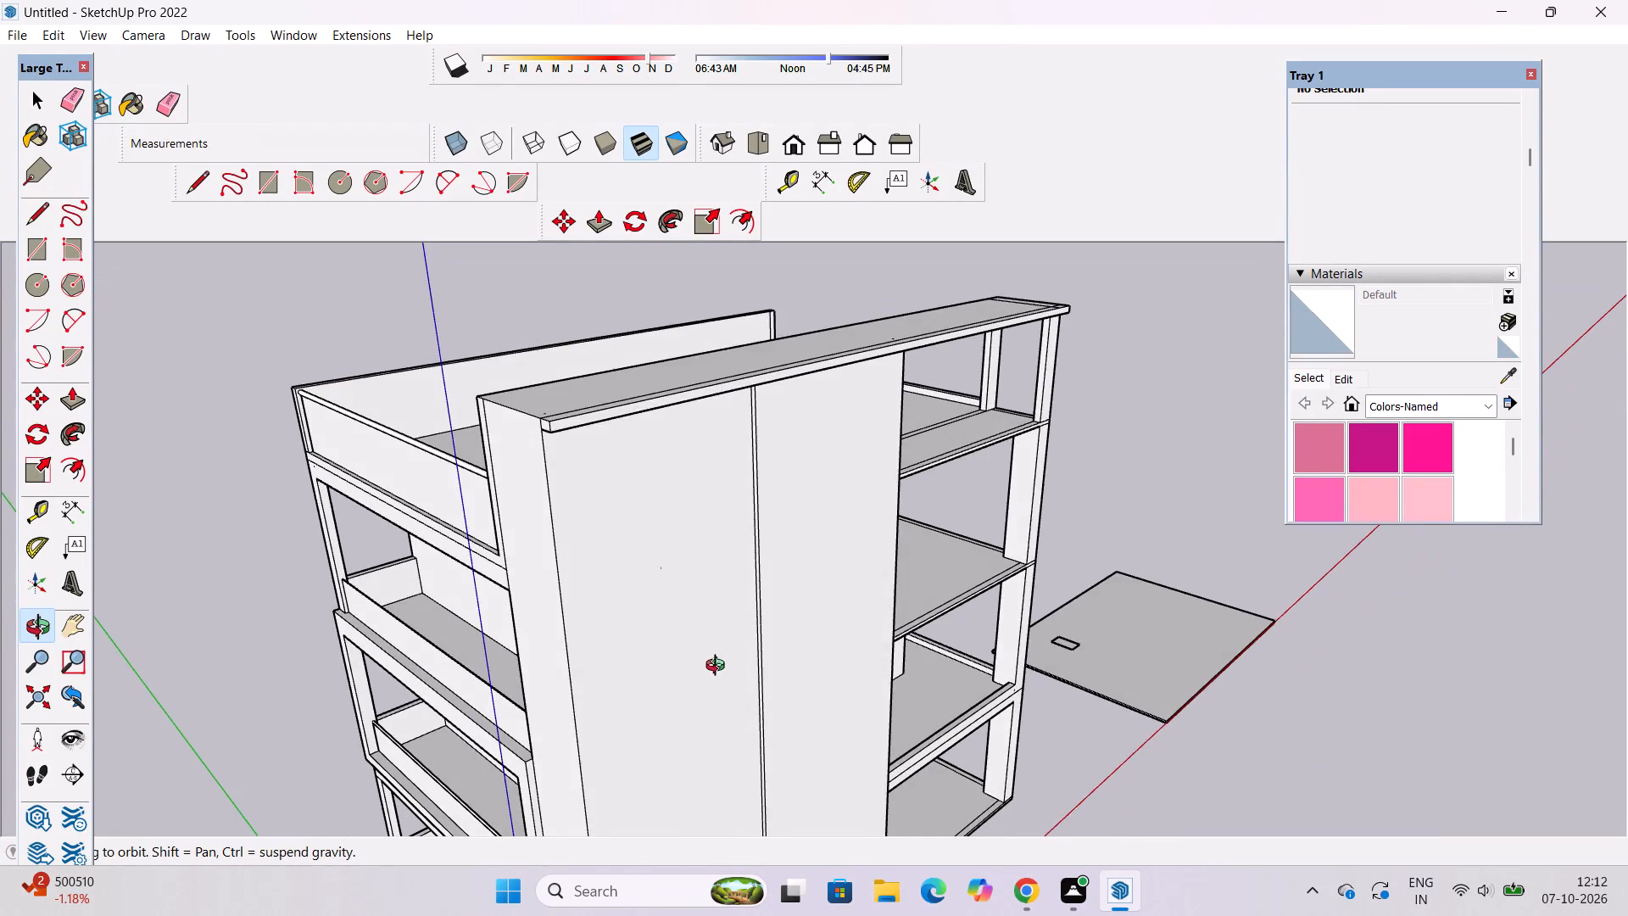
pyautogui.scroll(4, 753, 618)
pyautogui.keyDown('shift'); pyautogui.moveTo(753, 618); pyautogui.dragTo(716, 643); pyautogui.keyUp('shift')
pyautogui.moveTo(815, 604); pyautogui.dragTo(710, 617)
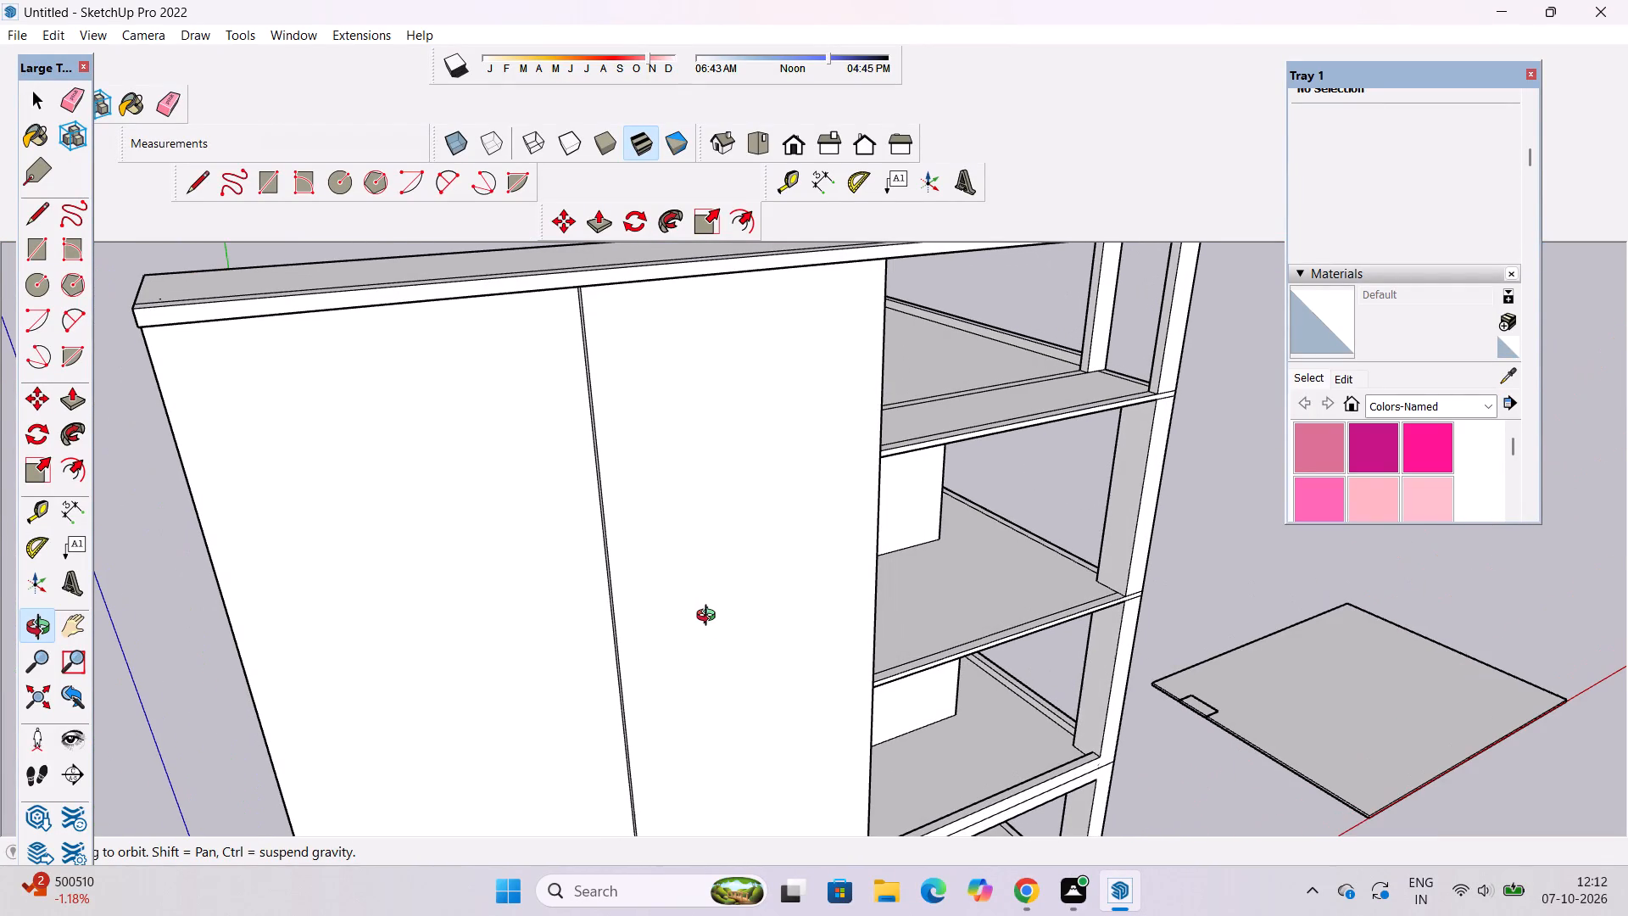
pyautogui.scroll(-5, 710, 617)
pyautogui.moveTo(744, 601); pyautogui.dragTo(744, 601)
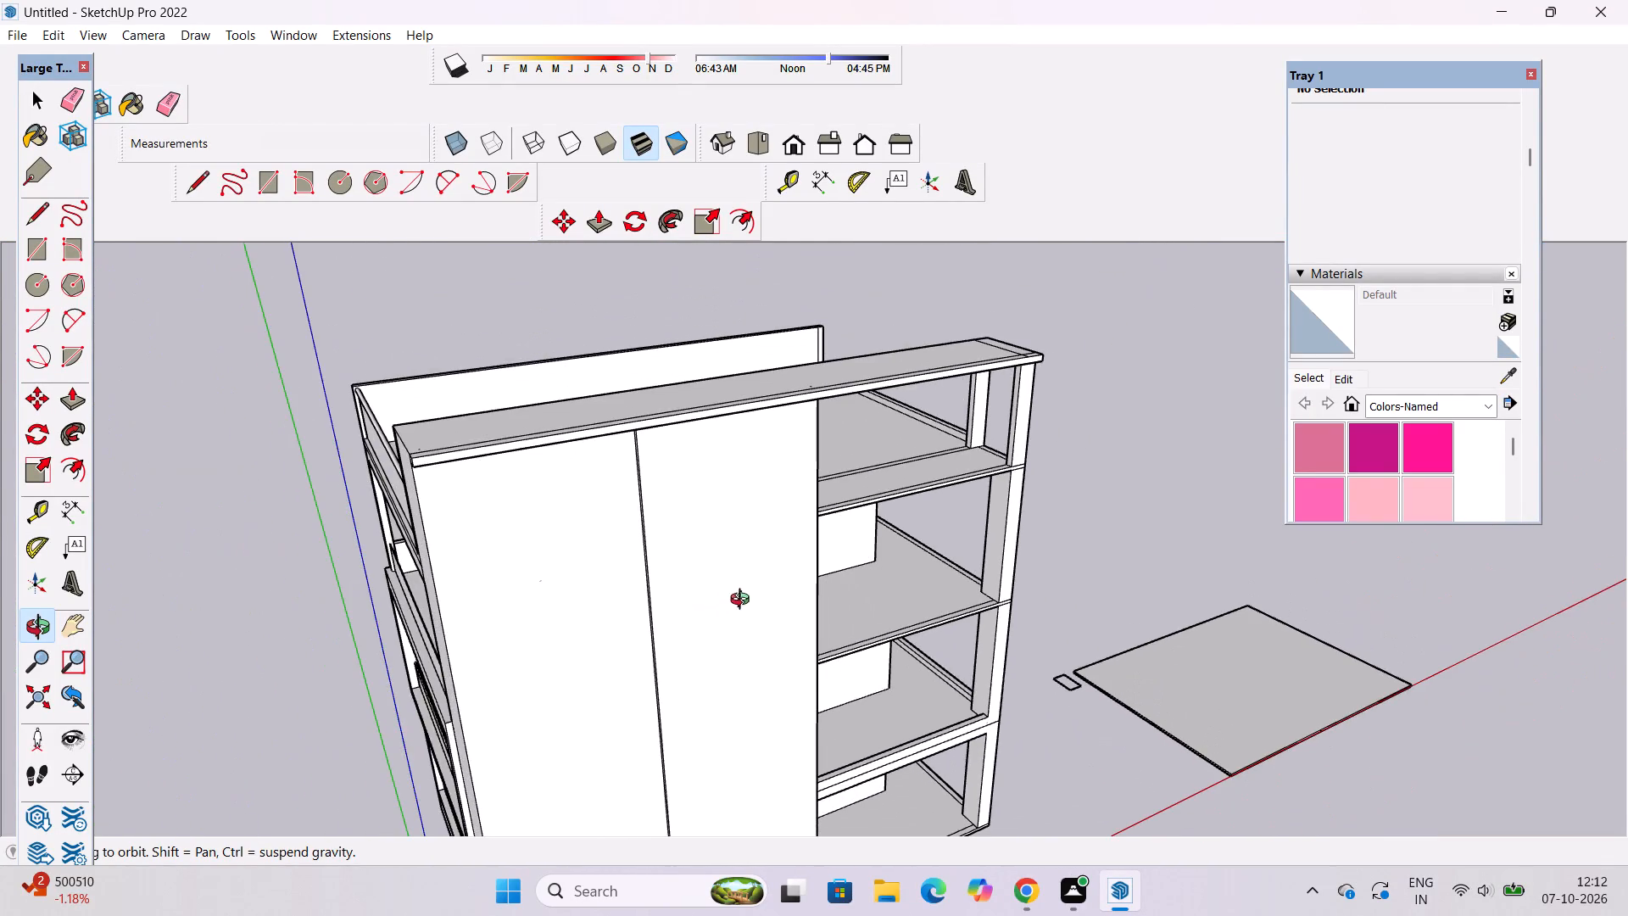
pyautogui.moveTo(744, 601); pyautogui.dragTo(664, 615)
pyautogui.keyDown('shift'); pyautogui.moveTo(614, 631); pyautogui.dragTo(785, 601); pyautogui.keyUp('shift')
pyautogui.moveTo(756, 645); pyautogui.dragTo(756, 560)
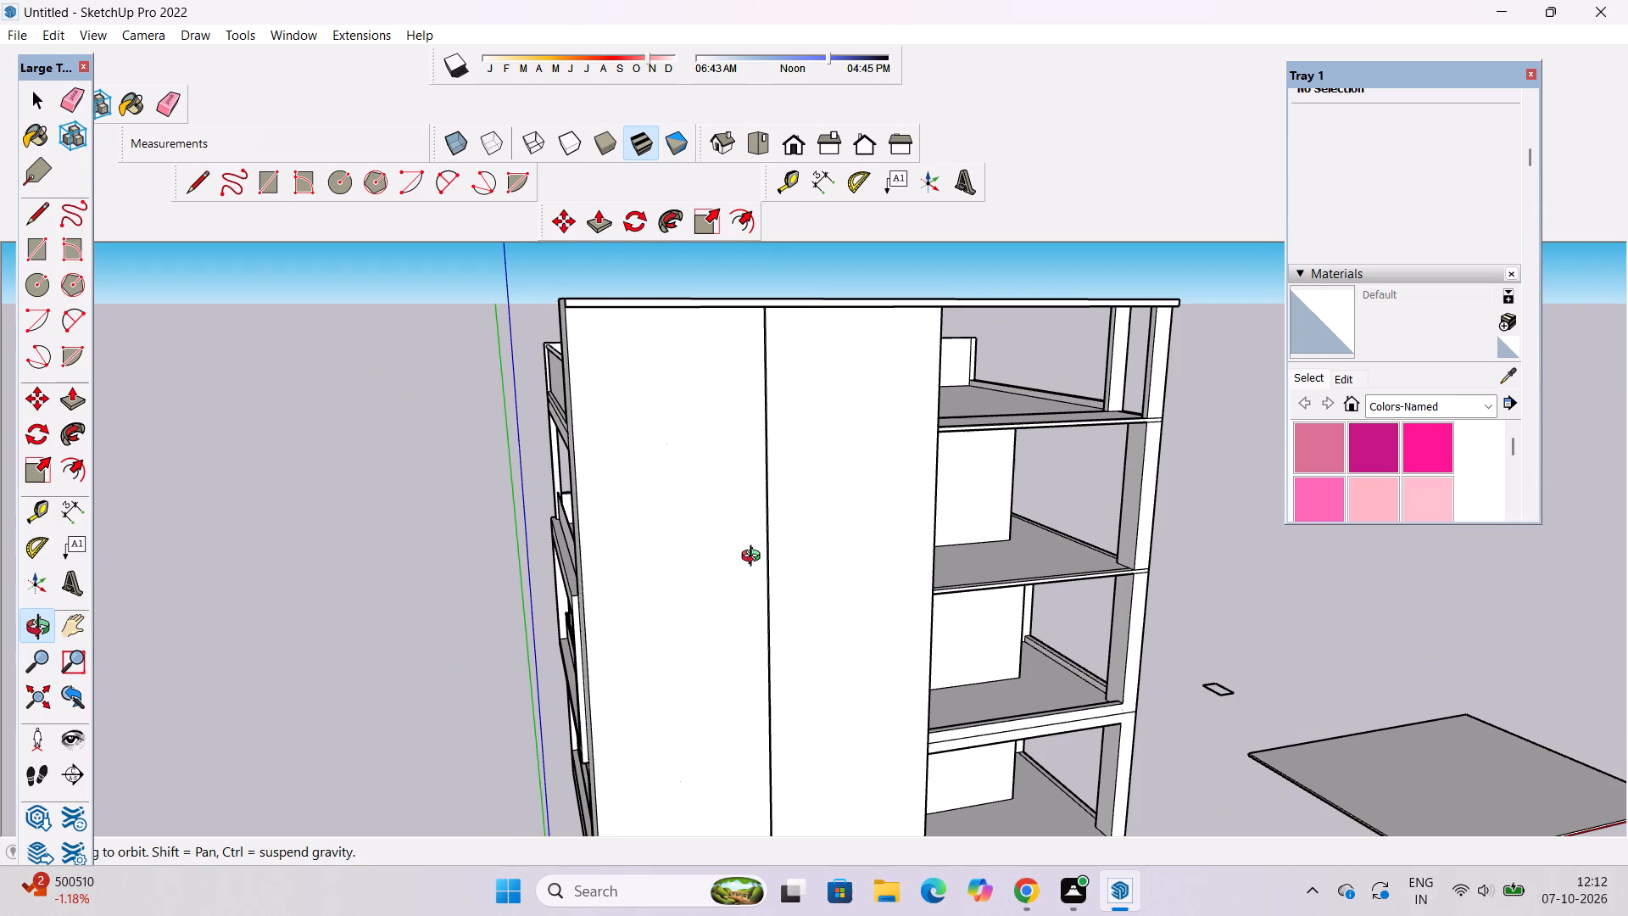
pyautogui.scroll(-5, 755, 558)
pyautogui.keyDown('shift'); pyautogui.moveTo(750, 581); pyautogui.dragTo(744, 610); pyautogui.keyUp('shift')
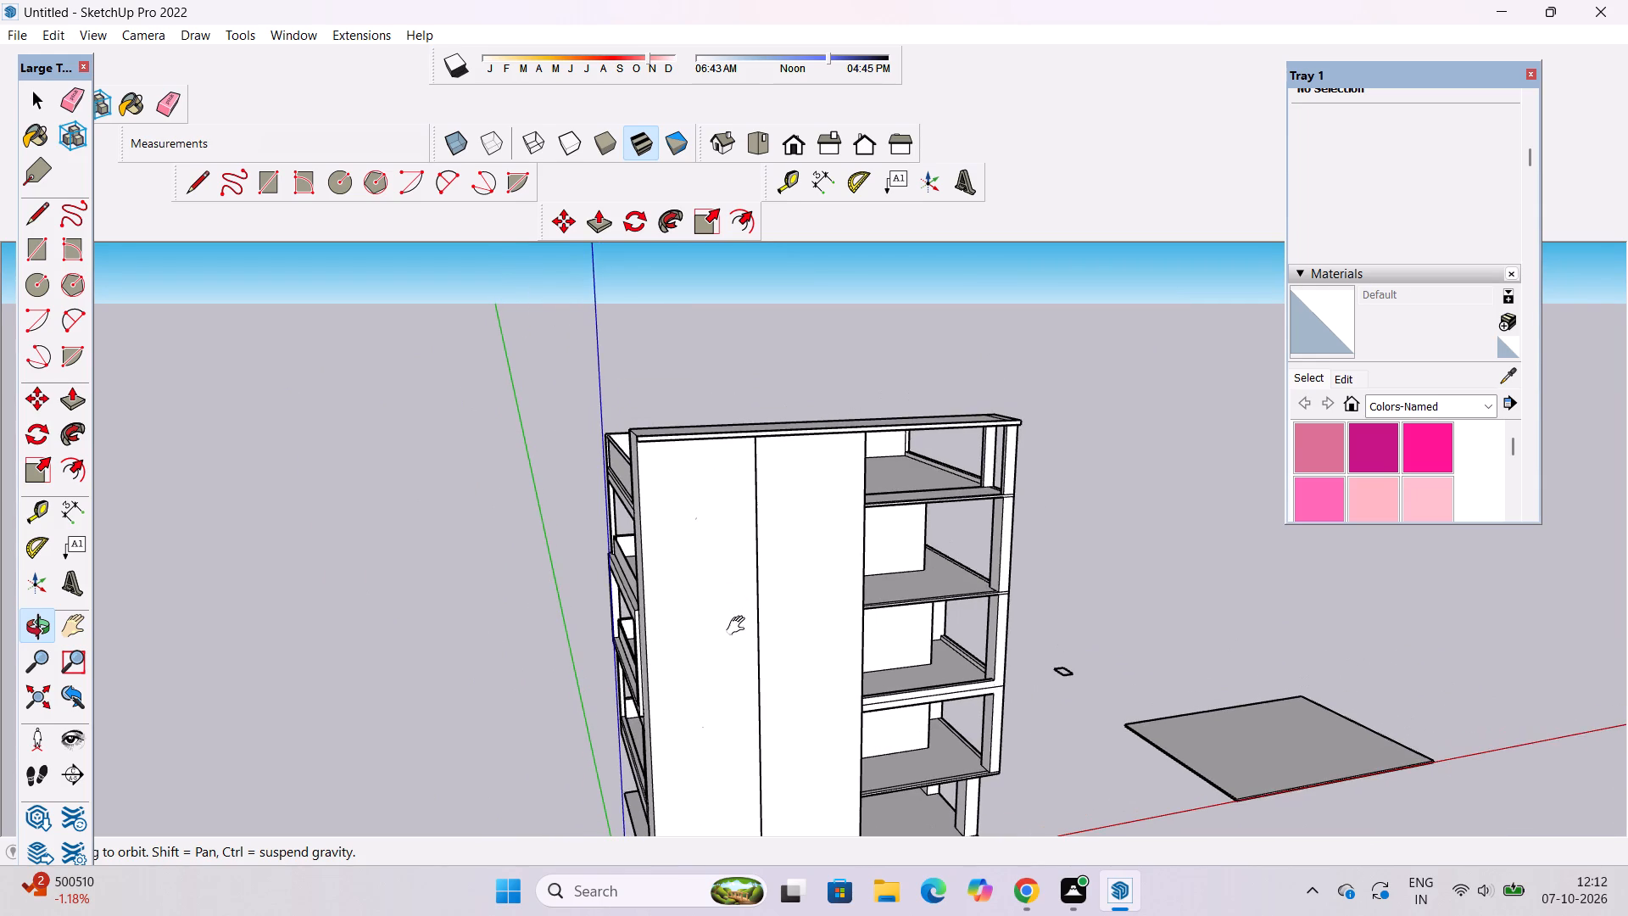
pyautogui.keyDown('shift'); pyautogui.click(739, 626); pyautogui.keyUp('shift')
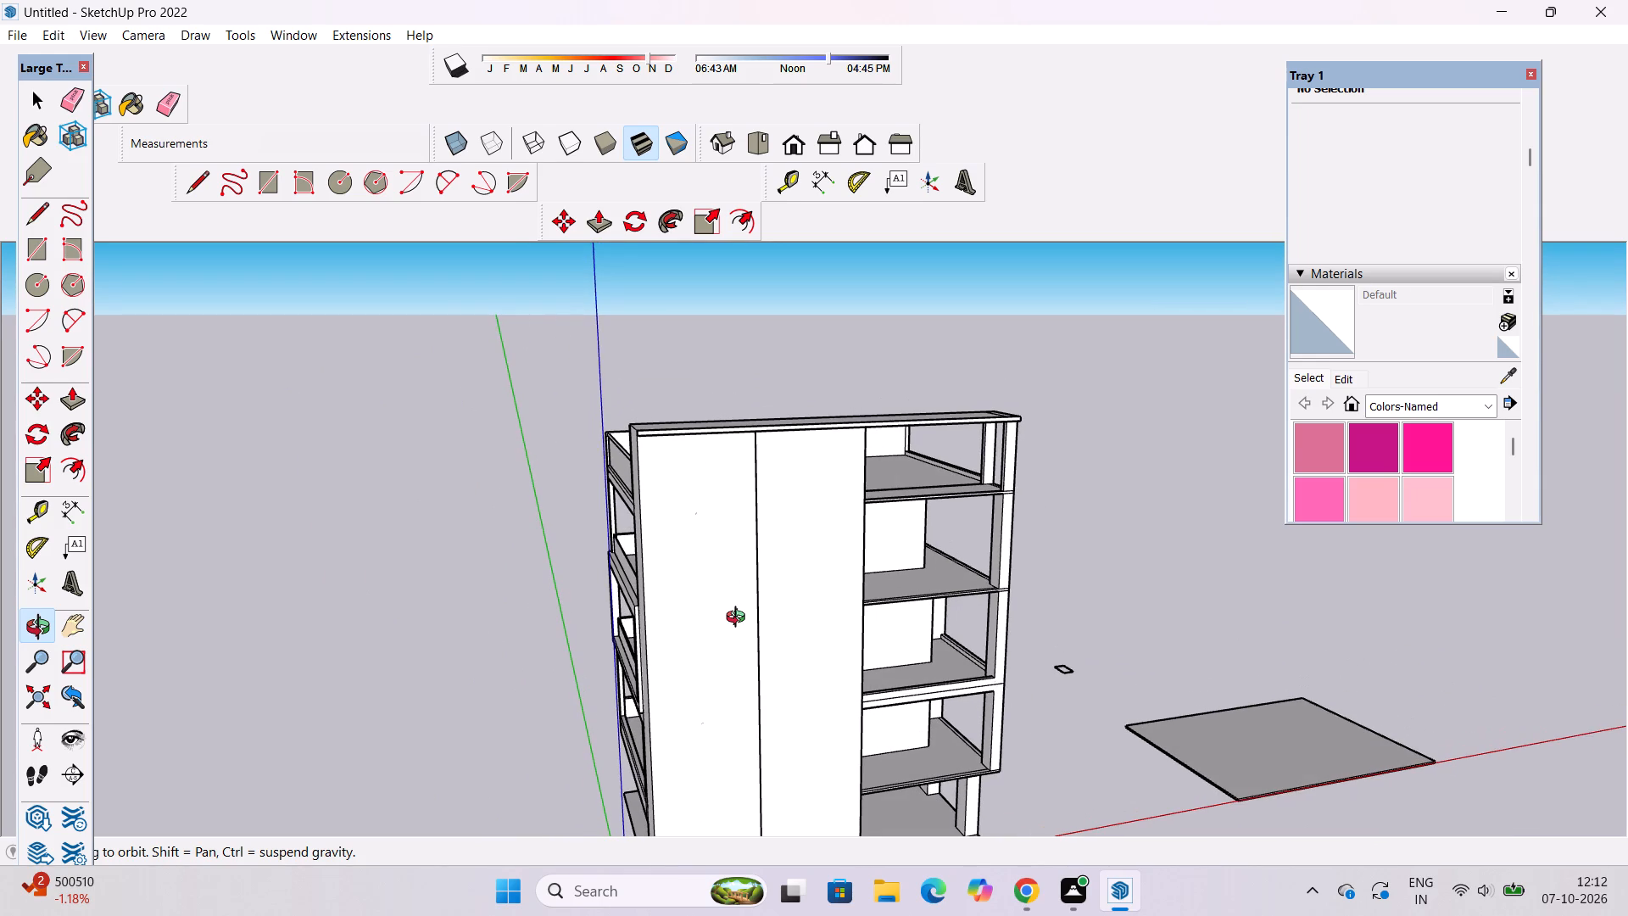
pyautogui.moveTo(733, 624); pyautogui.dragTo(678, 561)
pyautogui.moveTo(781, 606); pyautogui.dragTo(671, 694)
pyautogui.moveTo(917, 610); pyautogui.dragTo(949, 732)
# Push/Pull the narrow strip along the outer edge of the second floor slab below the top band up 2' in the open side bay.
pyautogui.scroll(9, 966, 629)
pyautogui.moveTo(946, 707); pyautogui.dragTo(1038, 707)
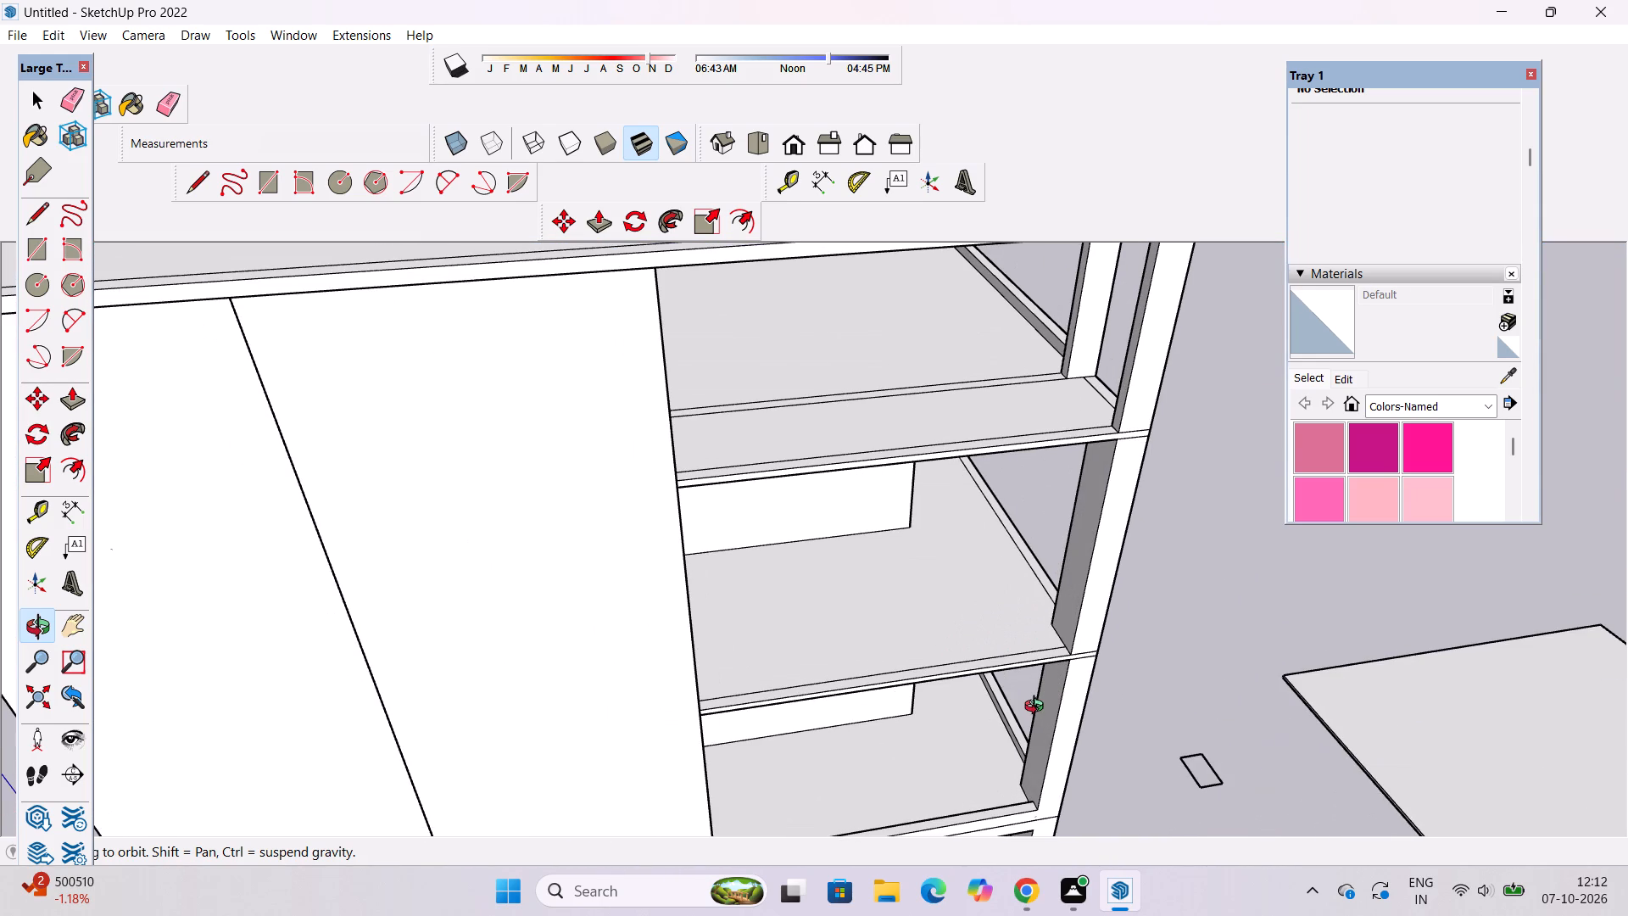
pyautogui.keyDown('shift'); pyautogui.moveTo(952, 614); pyautogui.dragTo(913, 663); pyautogui.keyUp('shift')
pyautogui.moveTo(968, 718); pyautogui.dragTo(927, 728)
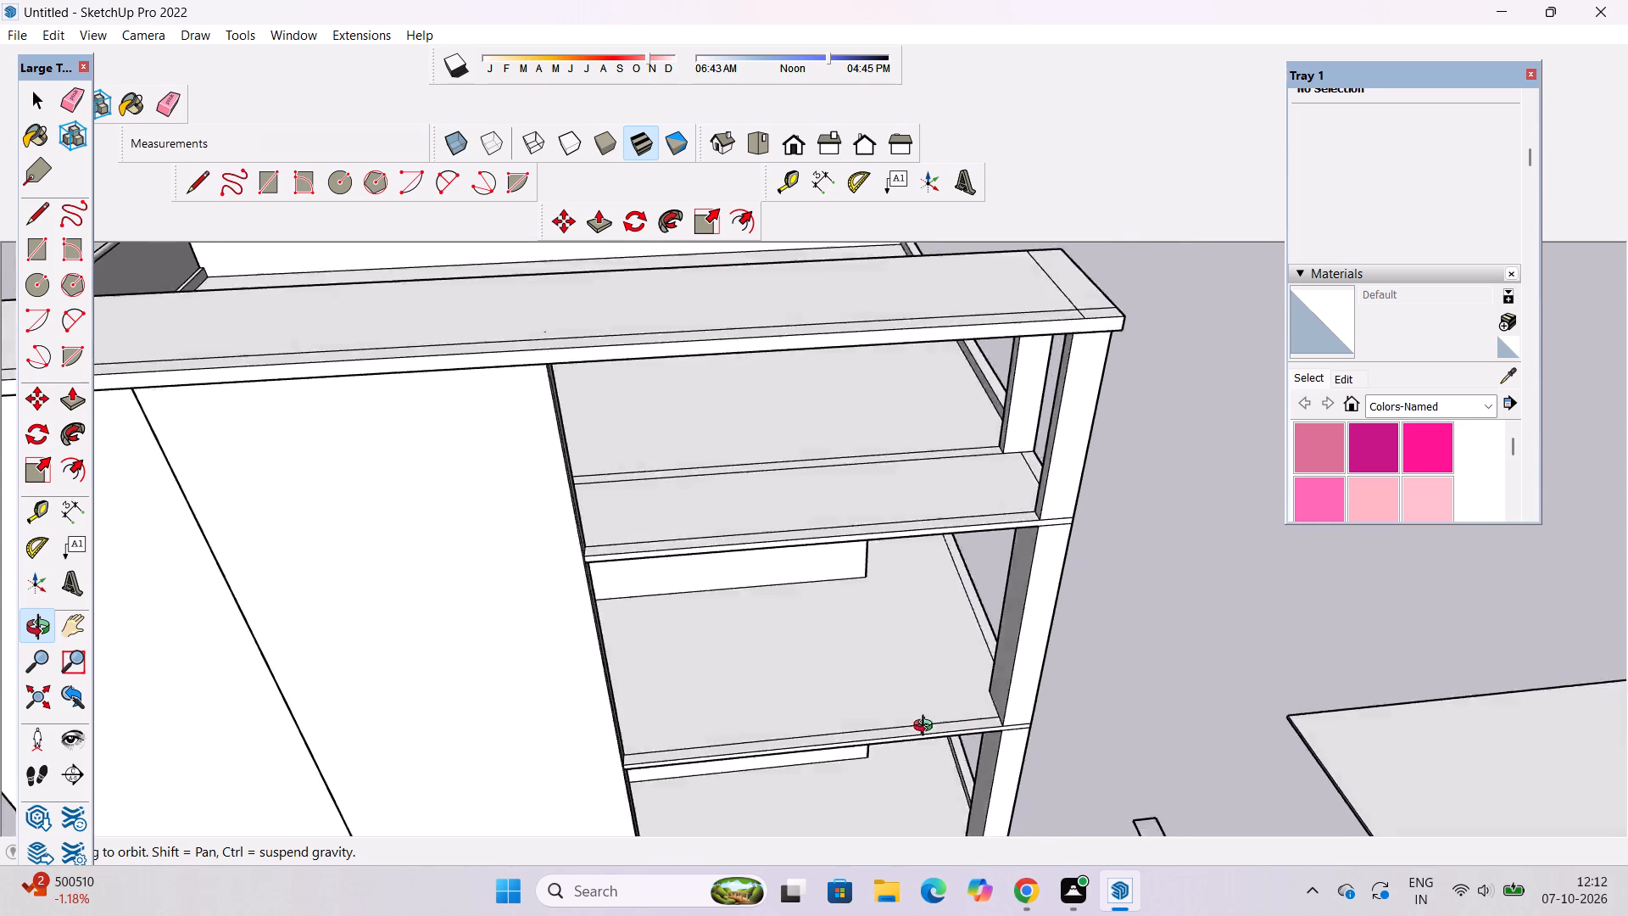
pyautogui.moveTo(927, 728); pyautogui.dragTo(778, 711)
pyautogui.scroll(3, 654, 691)
pyautogui.keyDown('shift'); pyautogui.moveTo(649, 695); pyautogui.dragTo(748, 720); pyautogui.keyUp('shift')
pyautogui.moveTo(748, 720); pyautogui.dragTo(805, 715)
pyautogui.press('p')
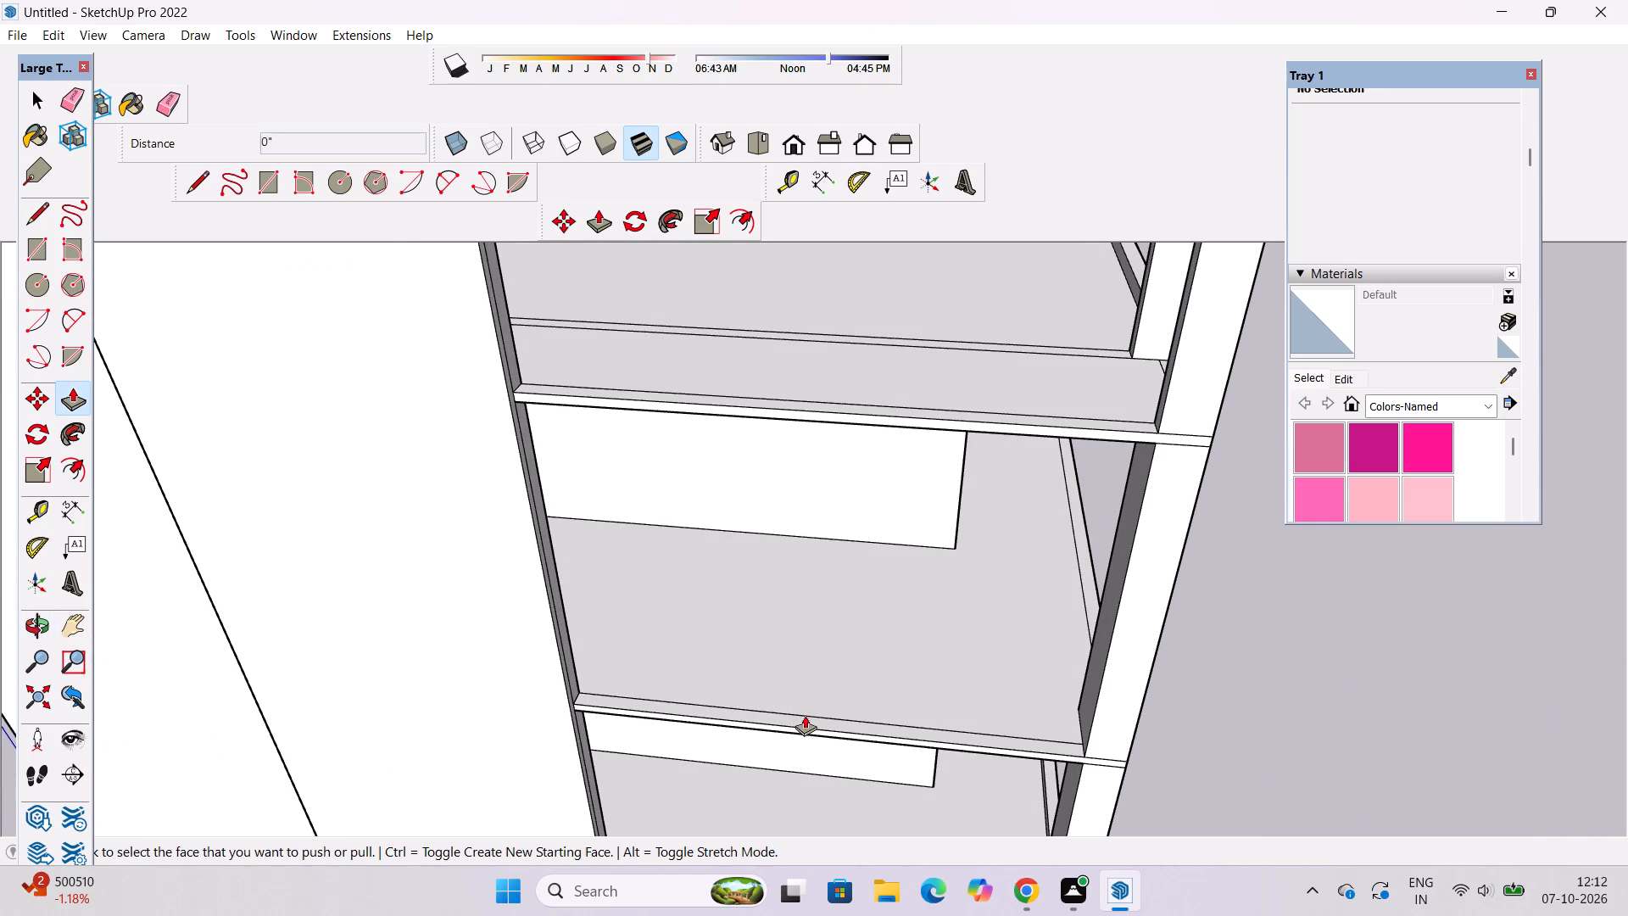
pyautogui.click(830, 721)
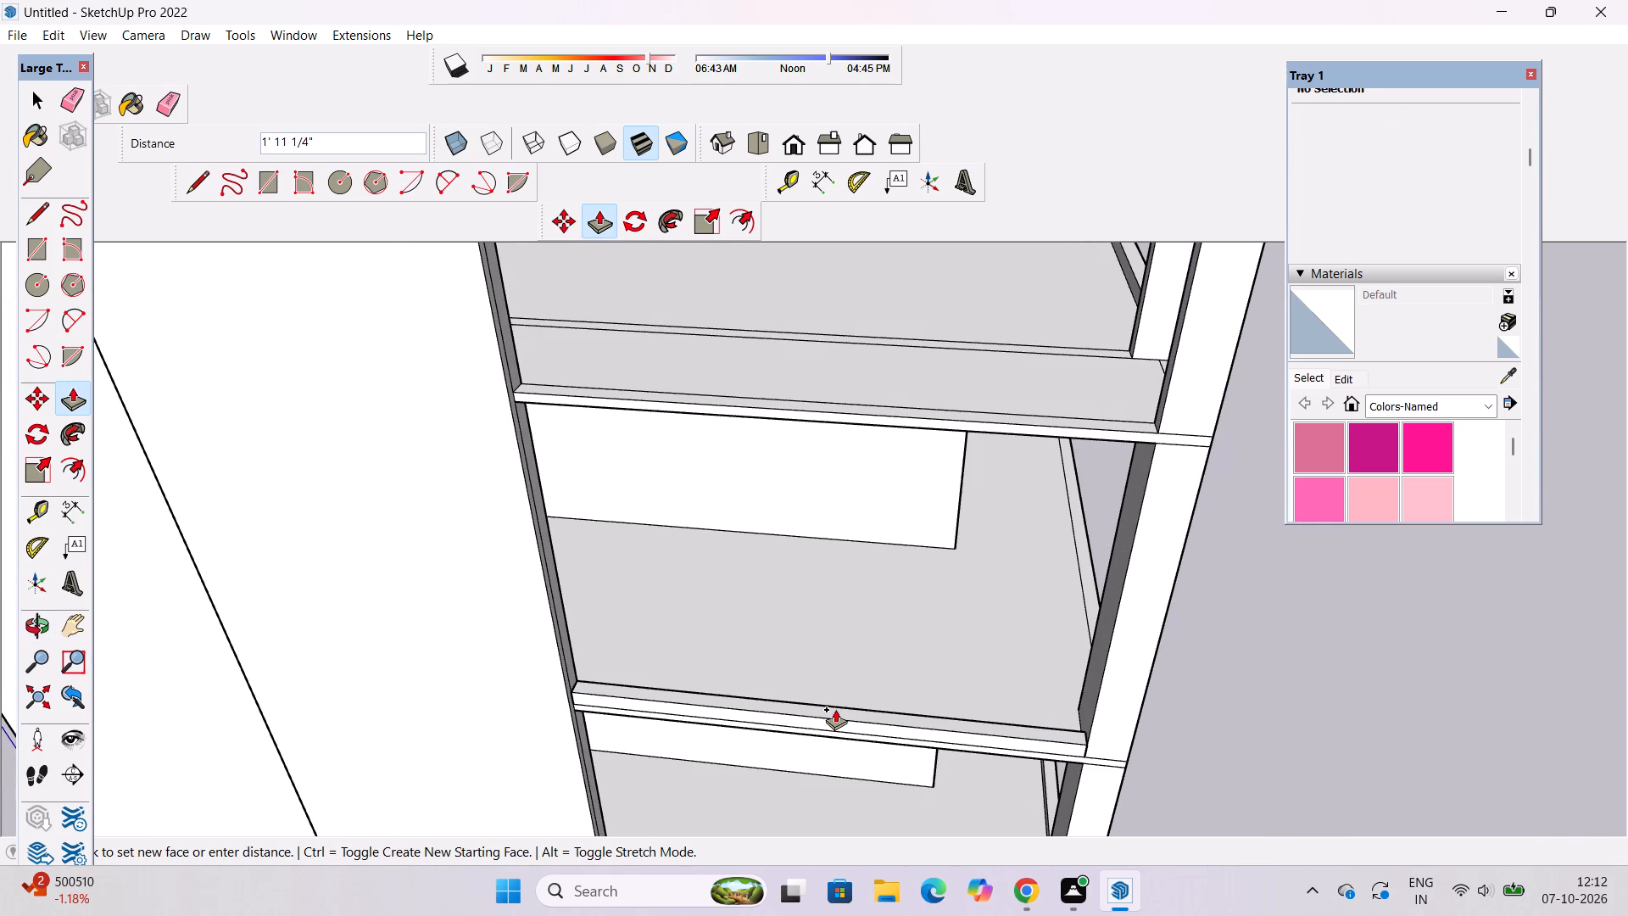
pyautogui.write("2'")
pyautogui.press('Return')
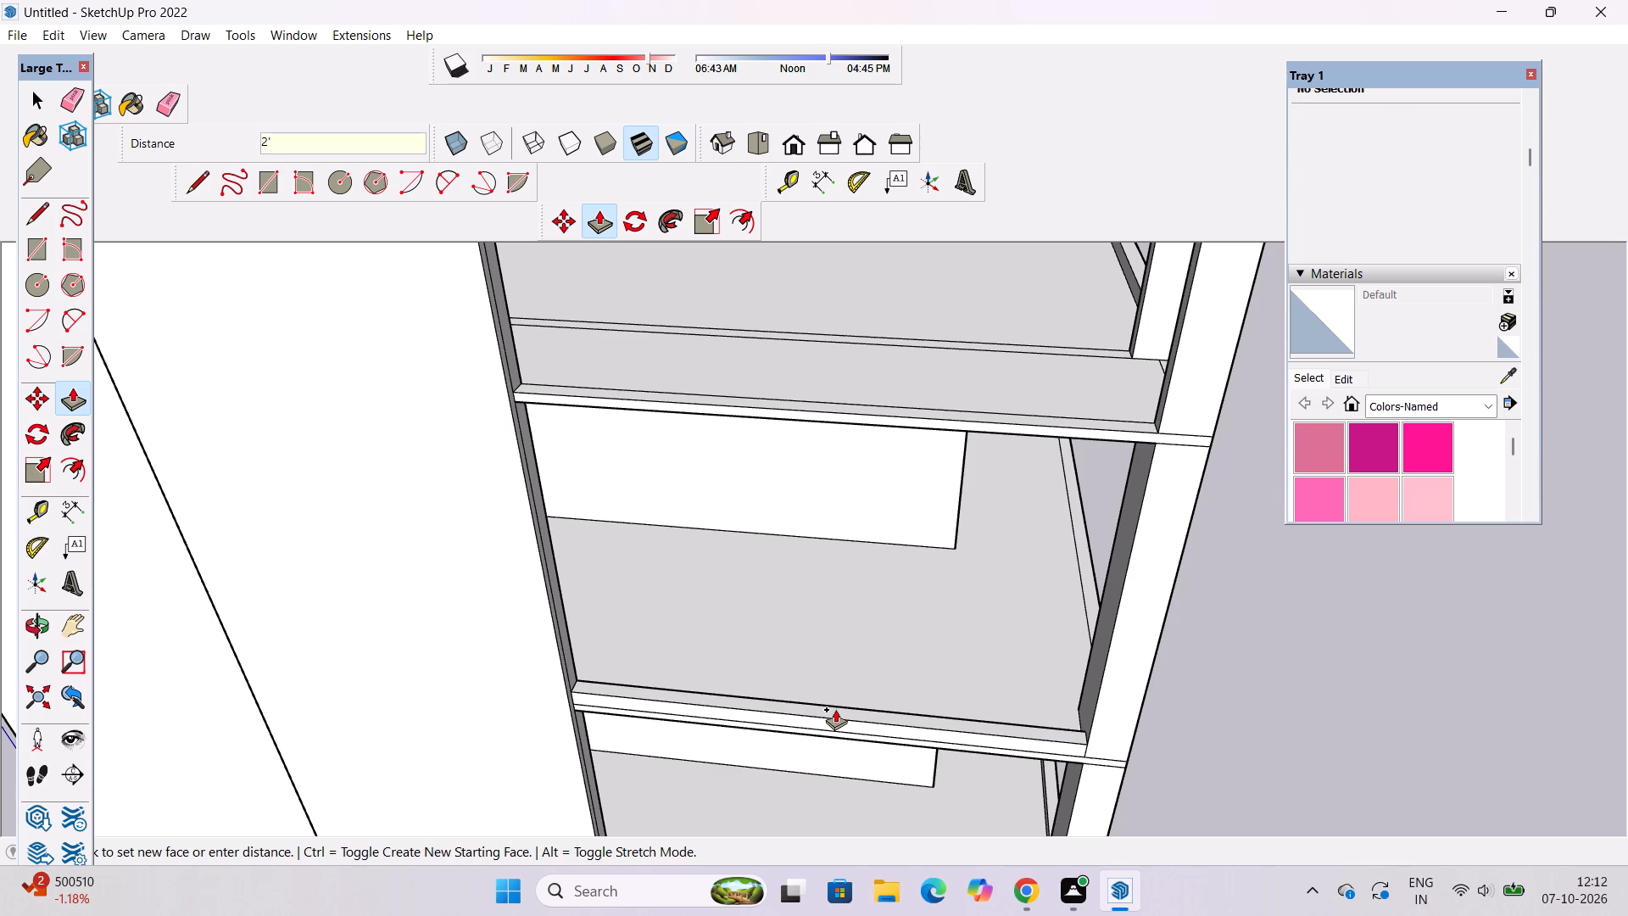
# Examine the raised strip and the open side bays above and below it, including the inner floor edges and columns.
pyautogui.press('o')
pyautogui.scroll(-5, 787, 728)
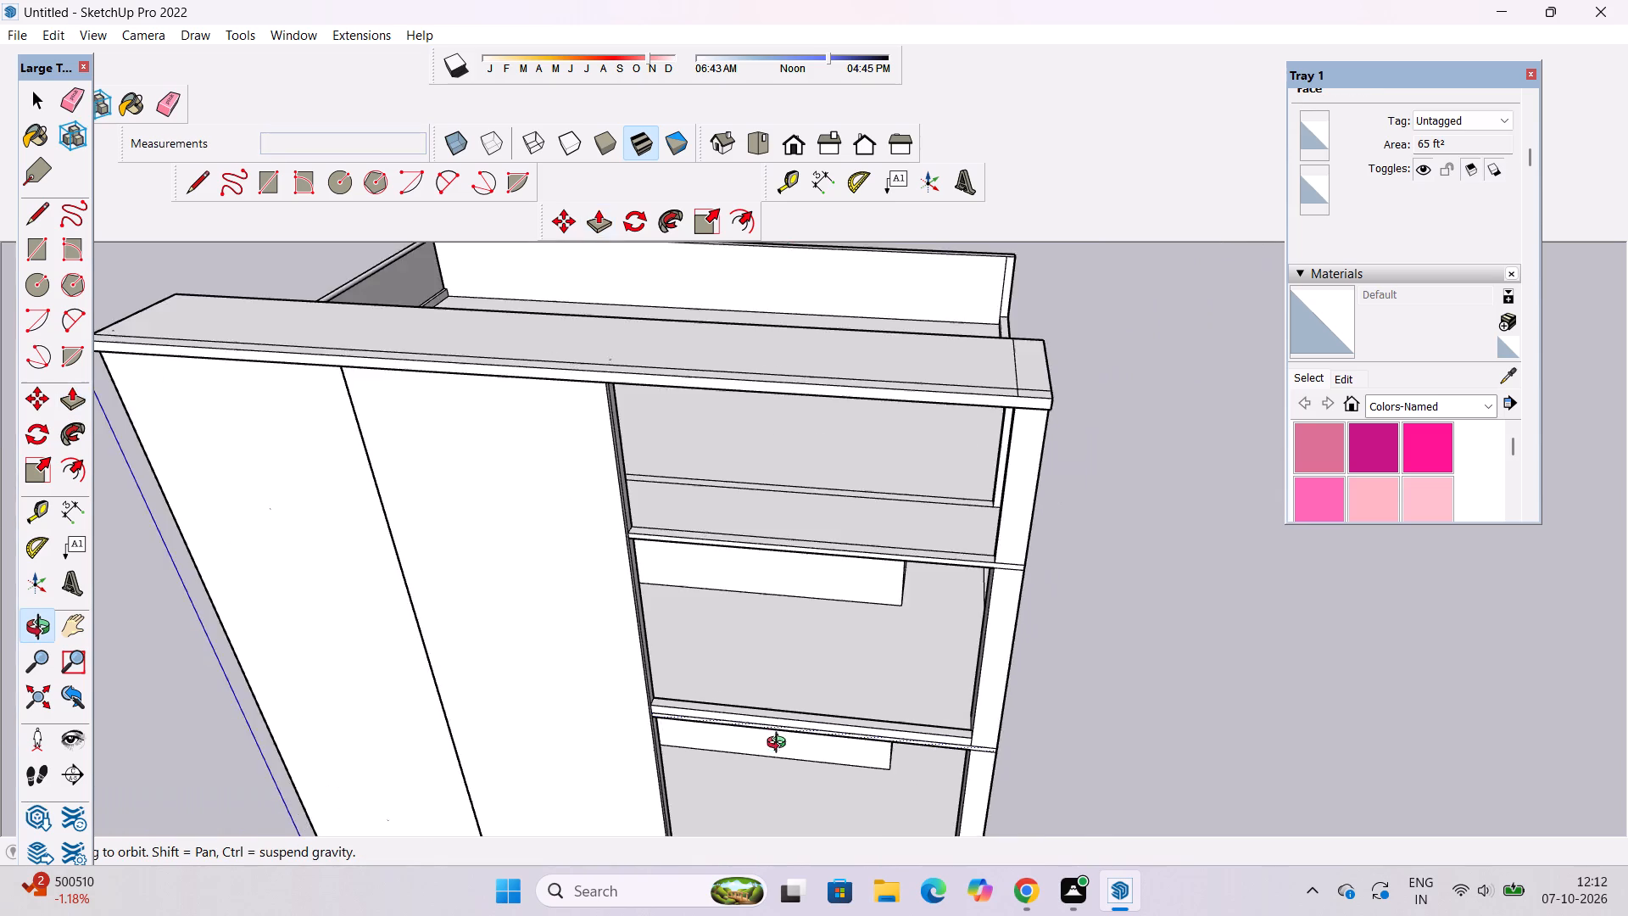
pyautogui.moveTo(768, 777); pyautogui.dragTo(873, 565)
pyautogui.moveTo(956, 538); pyautogui.dragTo(900, 574)
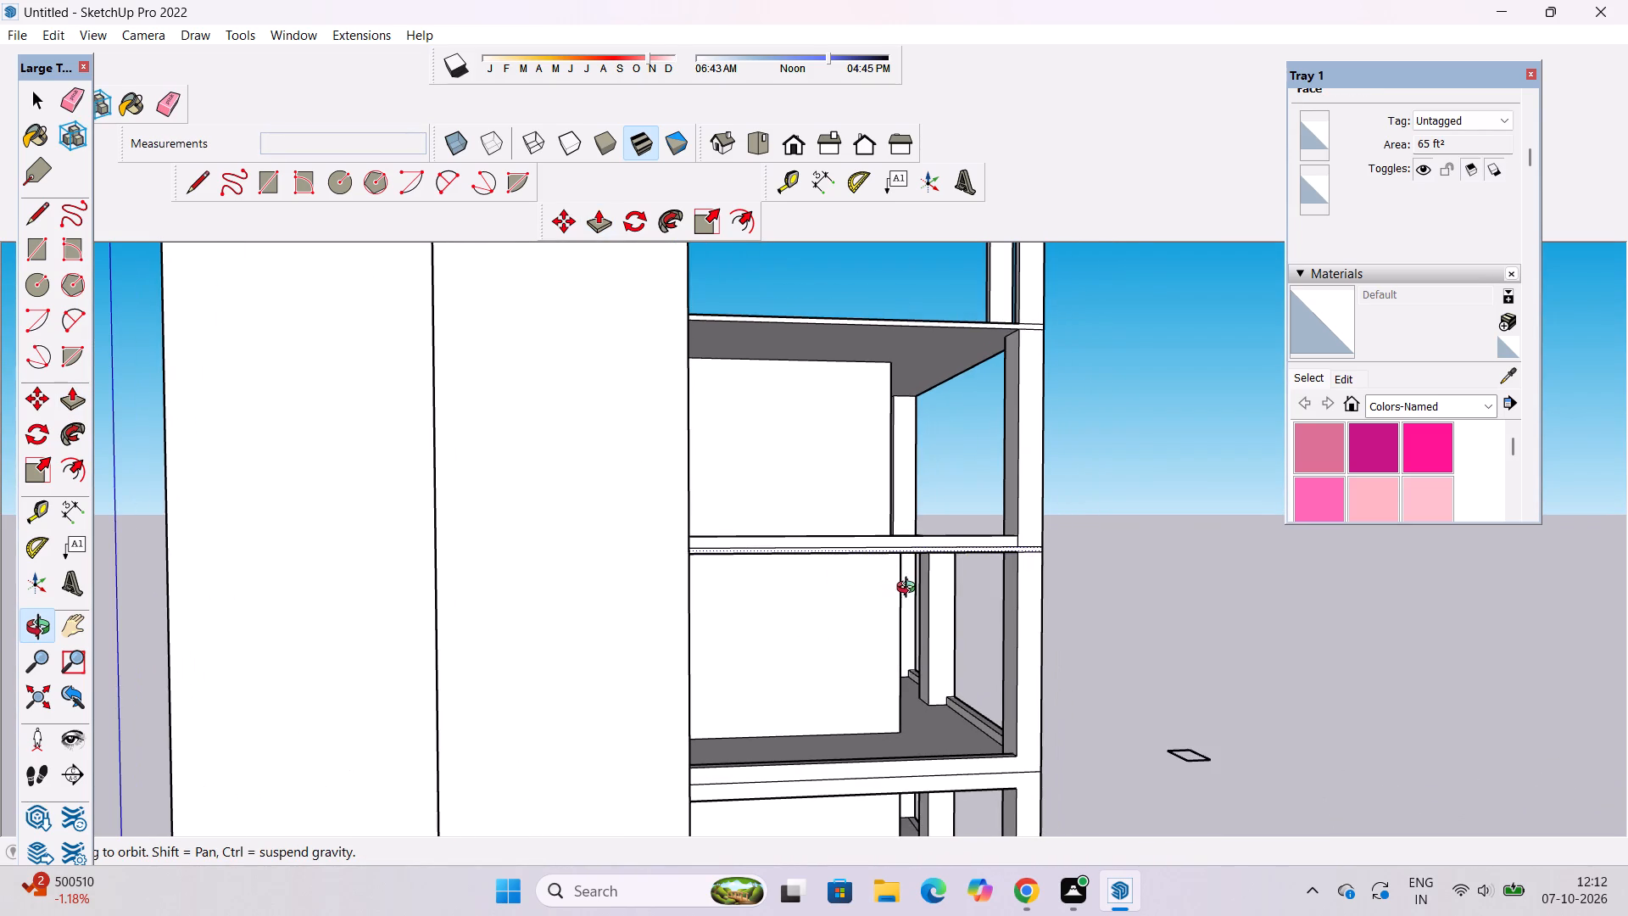
pyautogui.scroll(3, 910, 589)
pyautogui.moveTo(958, 598); pyautogui.dragTo(941, 679)
pyautogui.keyDown('shift'); pyautogui.moveTo(934, 662); pyautogui.dragTo(847, 650); pyautogui.keyUp('shift')
pyautogui.moveTo(845, 648); pyautogui.dragTo(850, 652)
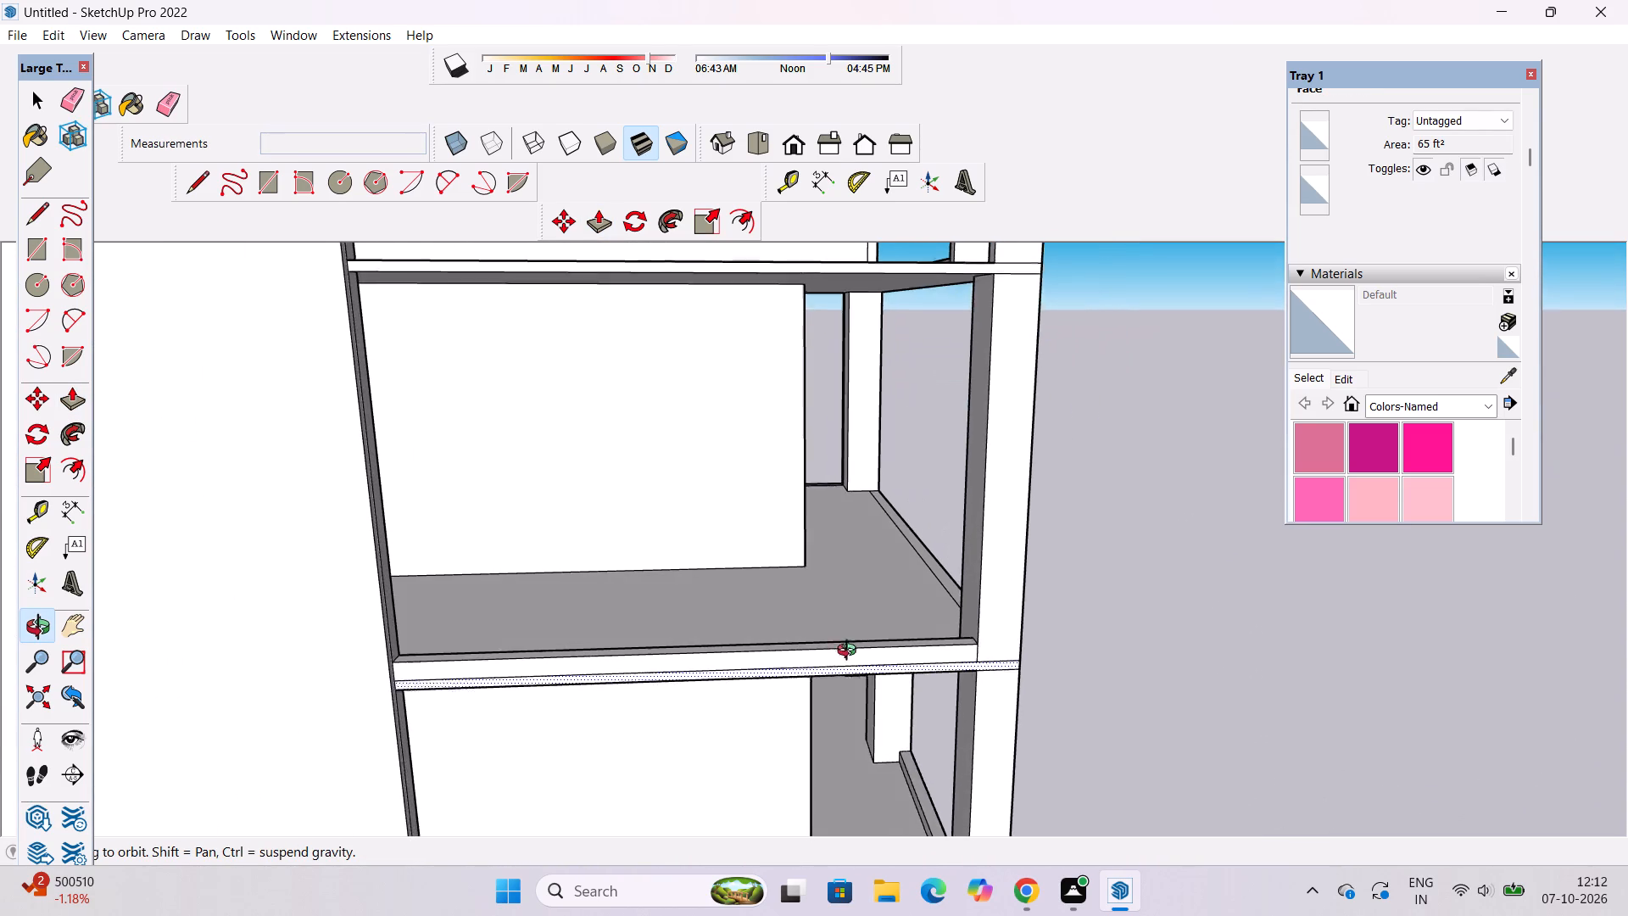
pyautogui.moveTo(850, 652); pyautogui.dragTo(870, 680)
pyautogui.scroll(2, 858, 628)
pyautogui.keyDown('shift'); pyautogui.moveTo(858, 628); pyautogui.dragTo(772, 627); pyautogui.keyUp('shift')
pyautogui.moveTo(771, 627); pyautogui.dragTo(794, 666)
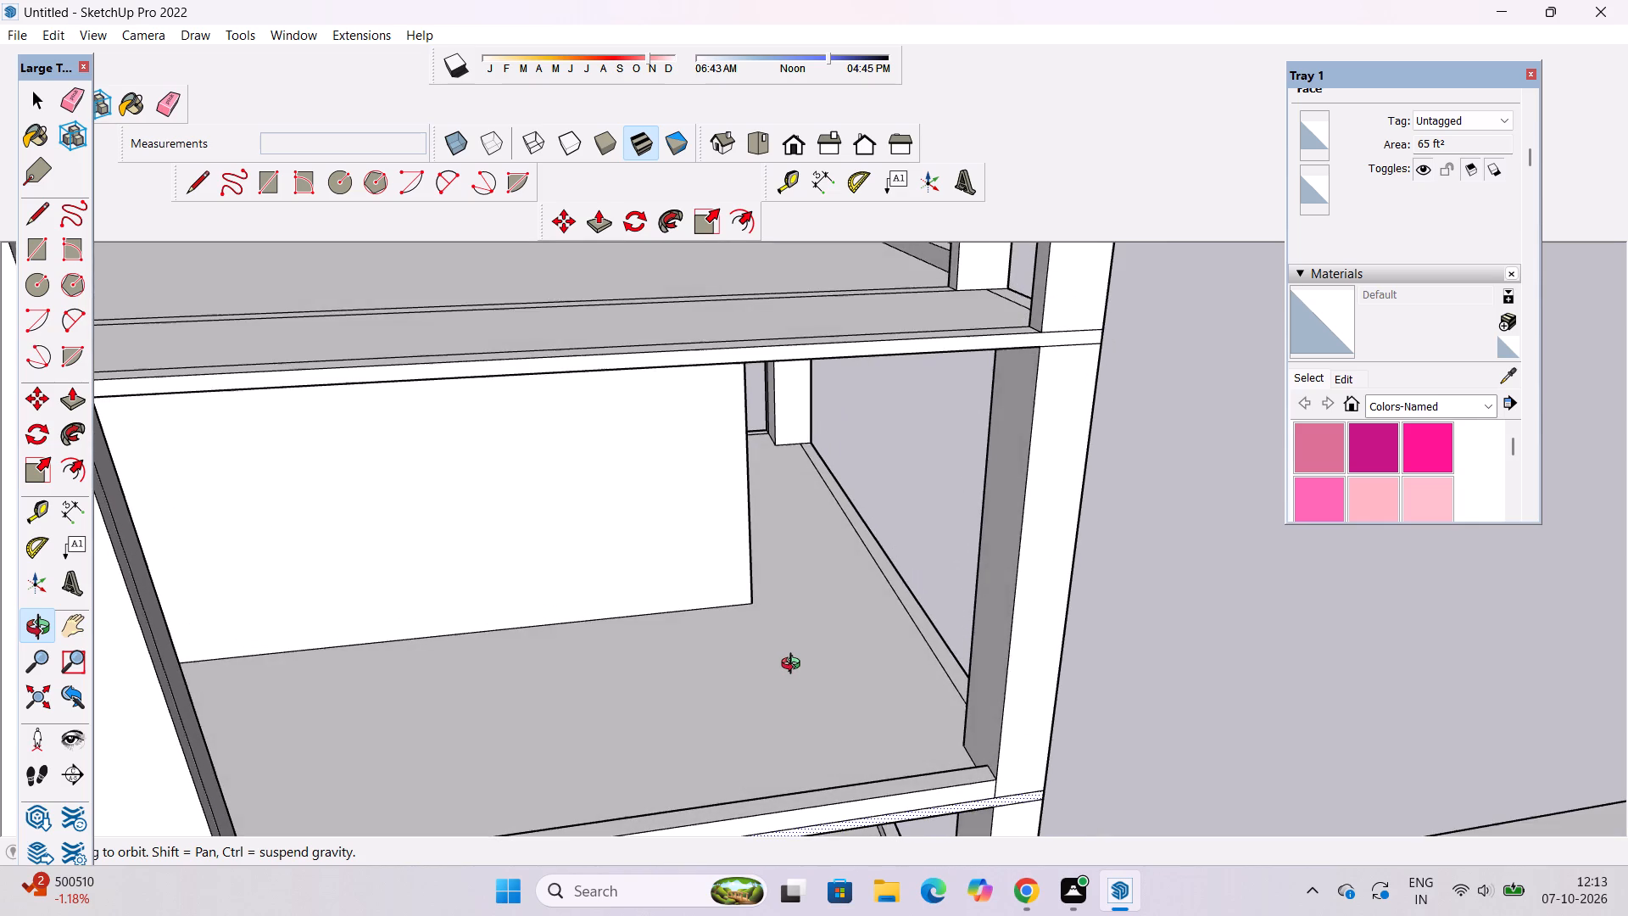
pyautogui.scroll(4, 798, 666)
pyautogui.keyDown('shift'); pyautogui.moveTo(799, 673); pyautogui.dragTo(783, 686); pyautogui.keyUp('shift')
pyautogui.scroll(-2, 913, 566)
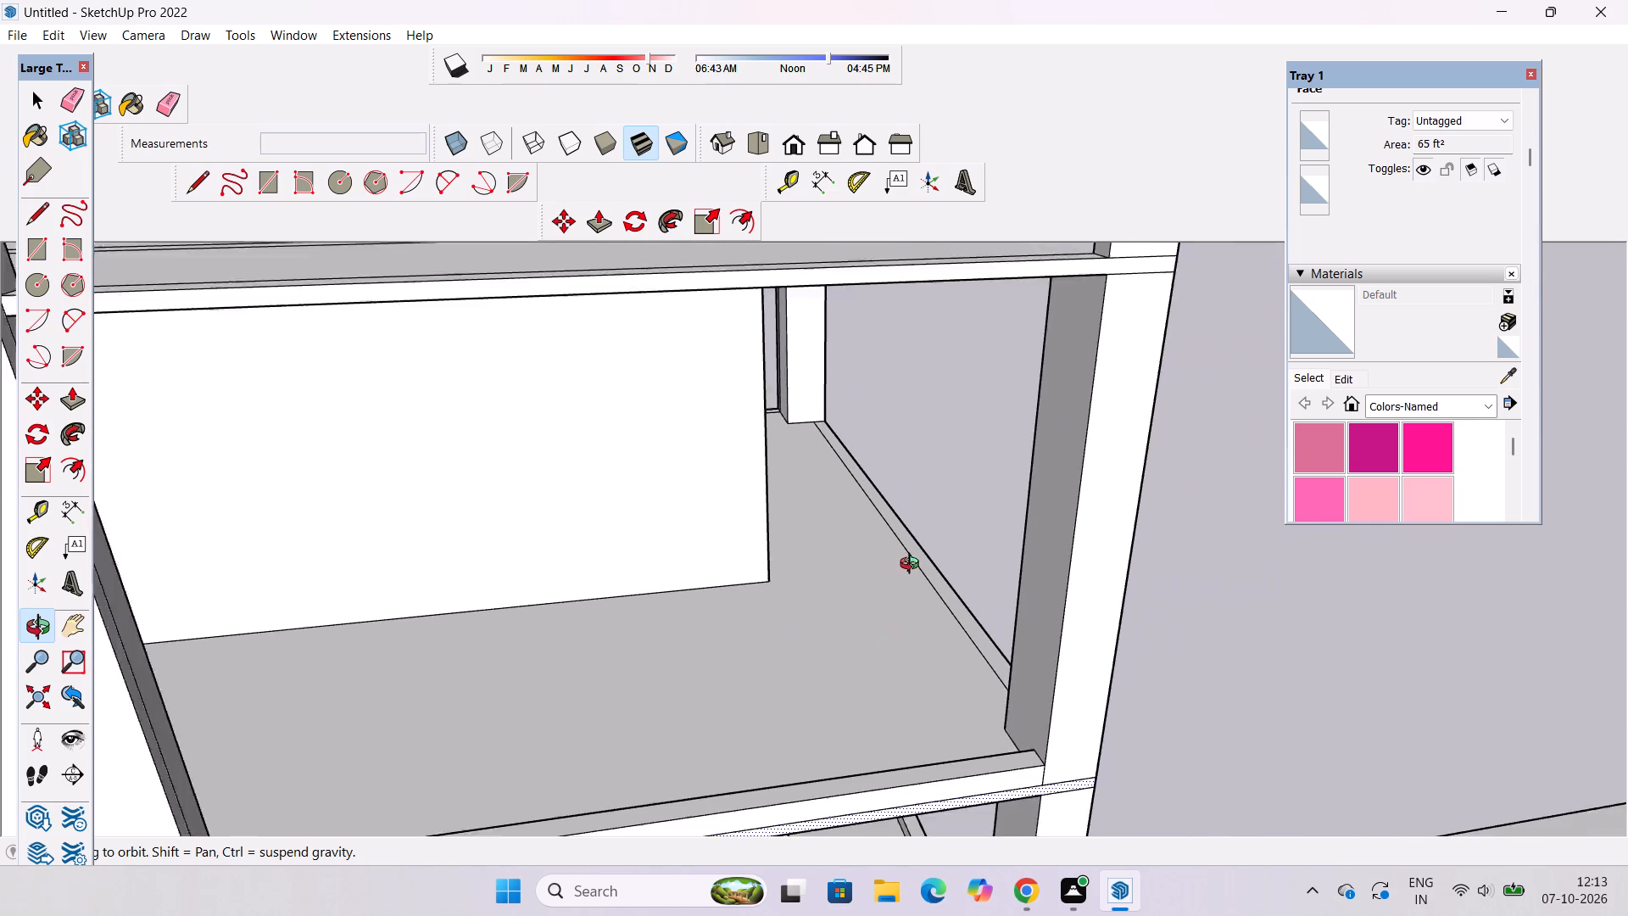
pyautogui.scroll(-2, 913, 566)
pyautogui.moveTo(917, 609); pyautogui.dragTo(857, 585)
pyautogui.scroll(-5, 857, 575)
pyautogui.keyDown('shift'); pyautogui.moveTo(798, 582); pyautogui.dragTo(825, 598); pyautogui.keyUp('shift')
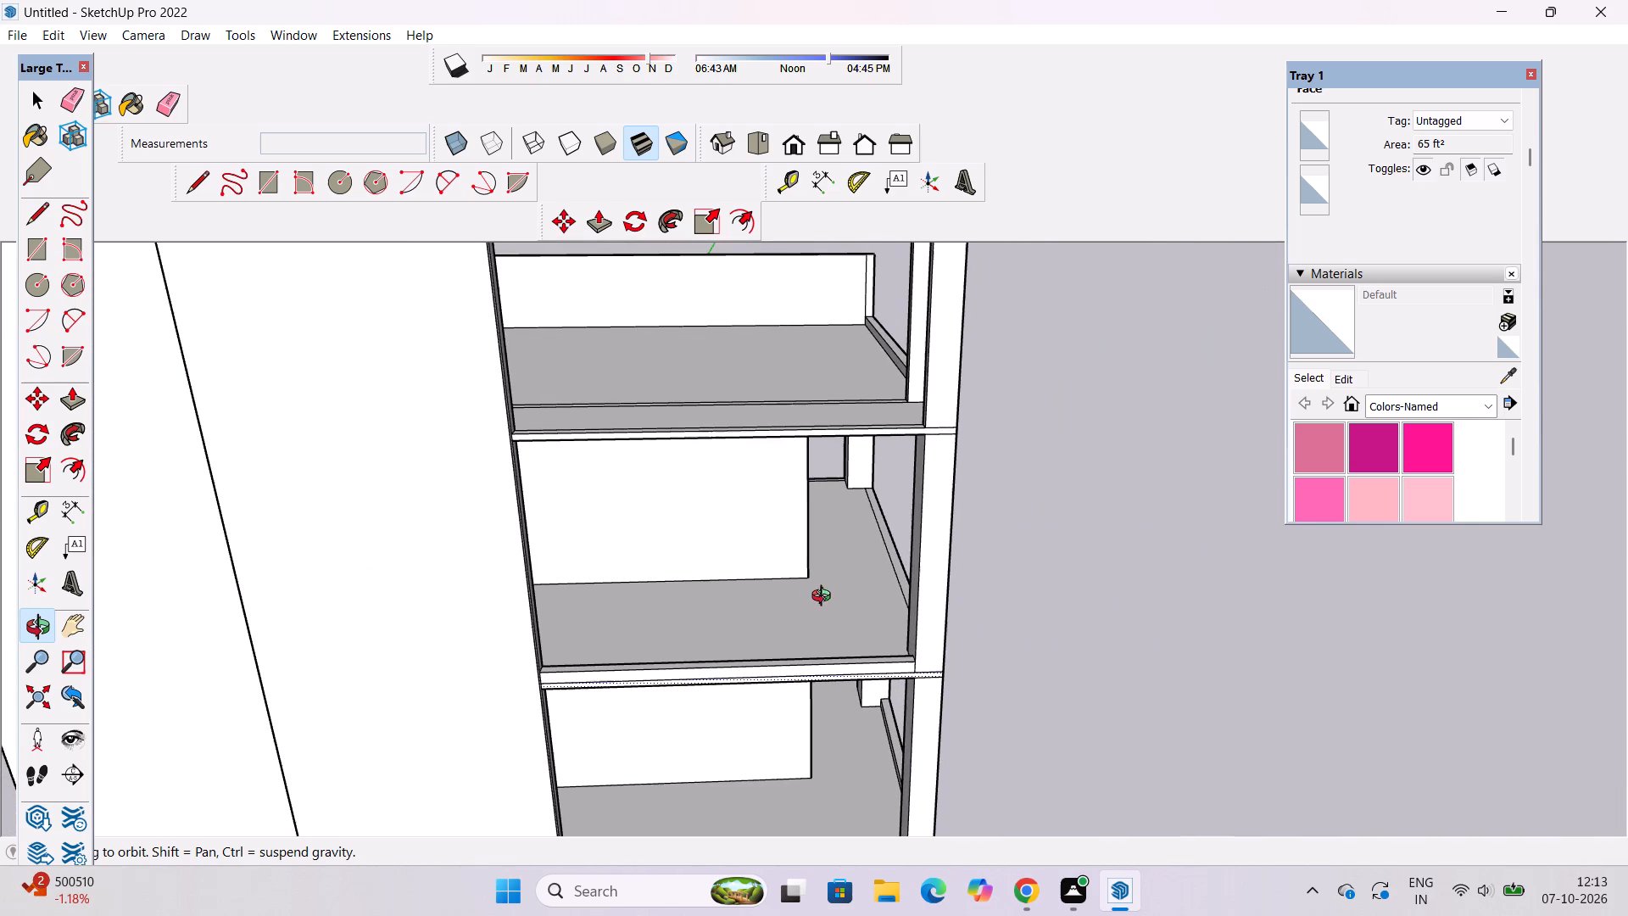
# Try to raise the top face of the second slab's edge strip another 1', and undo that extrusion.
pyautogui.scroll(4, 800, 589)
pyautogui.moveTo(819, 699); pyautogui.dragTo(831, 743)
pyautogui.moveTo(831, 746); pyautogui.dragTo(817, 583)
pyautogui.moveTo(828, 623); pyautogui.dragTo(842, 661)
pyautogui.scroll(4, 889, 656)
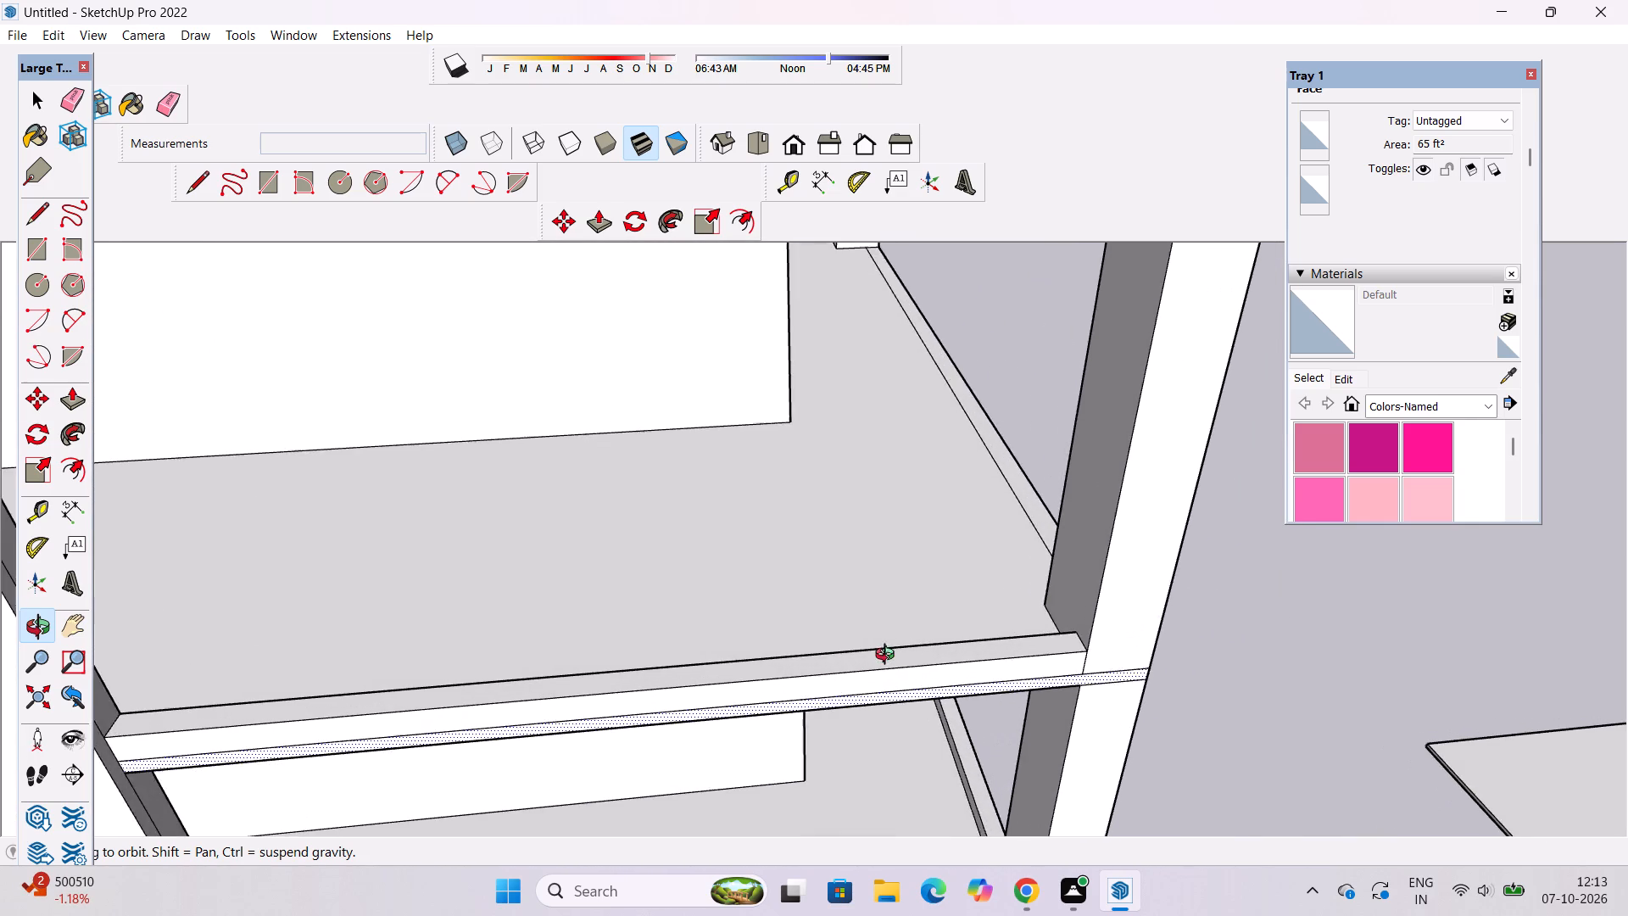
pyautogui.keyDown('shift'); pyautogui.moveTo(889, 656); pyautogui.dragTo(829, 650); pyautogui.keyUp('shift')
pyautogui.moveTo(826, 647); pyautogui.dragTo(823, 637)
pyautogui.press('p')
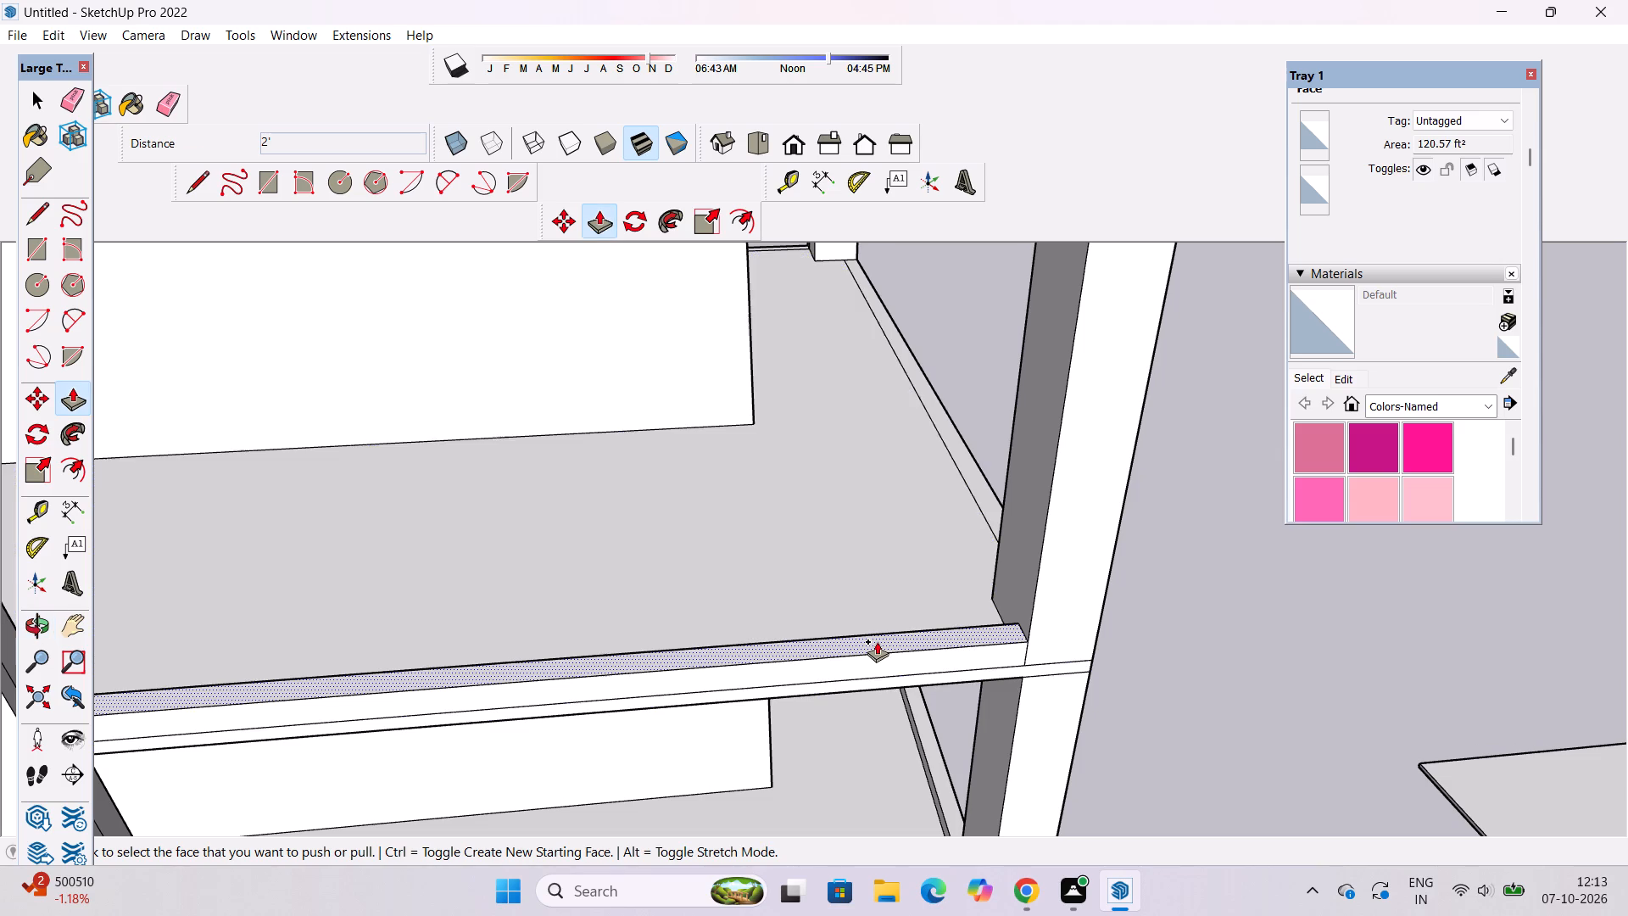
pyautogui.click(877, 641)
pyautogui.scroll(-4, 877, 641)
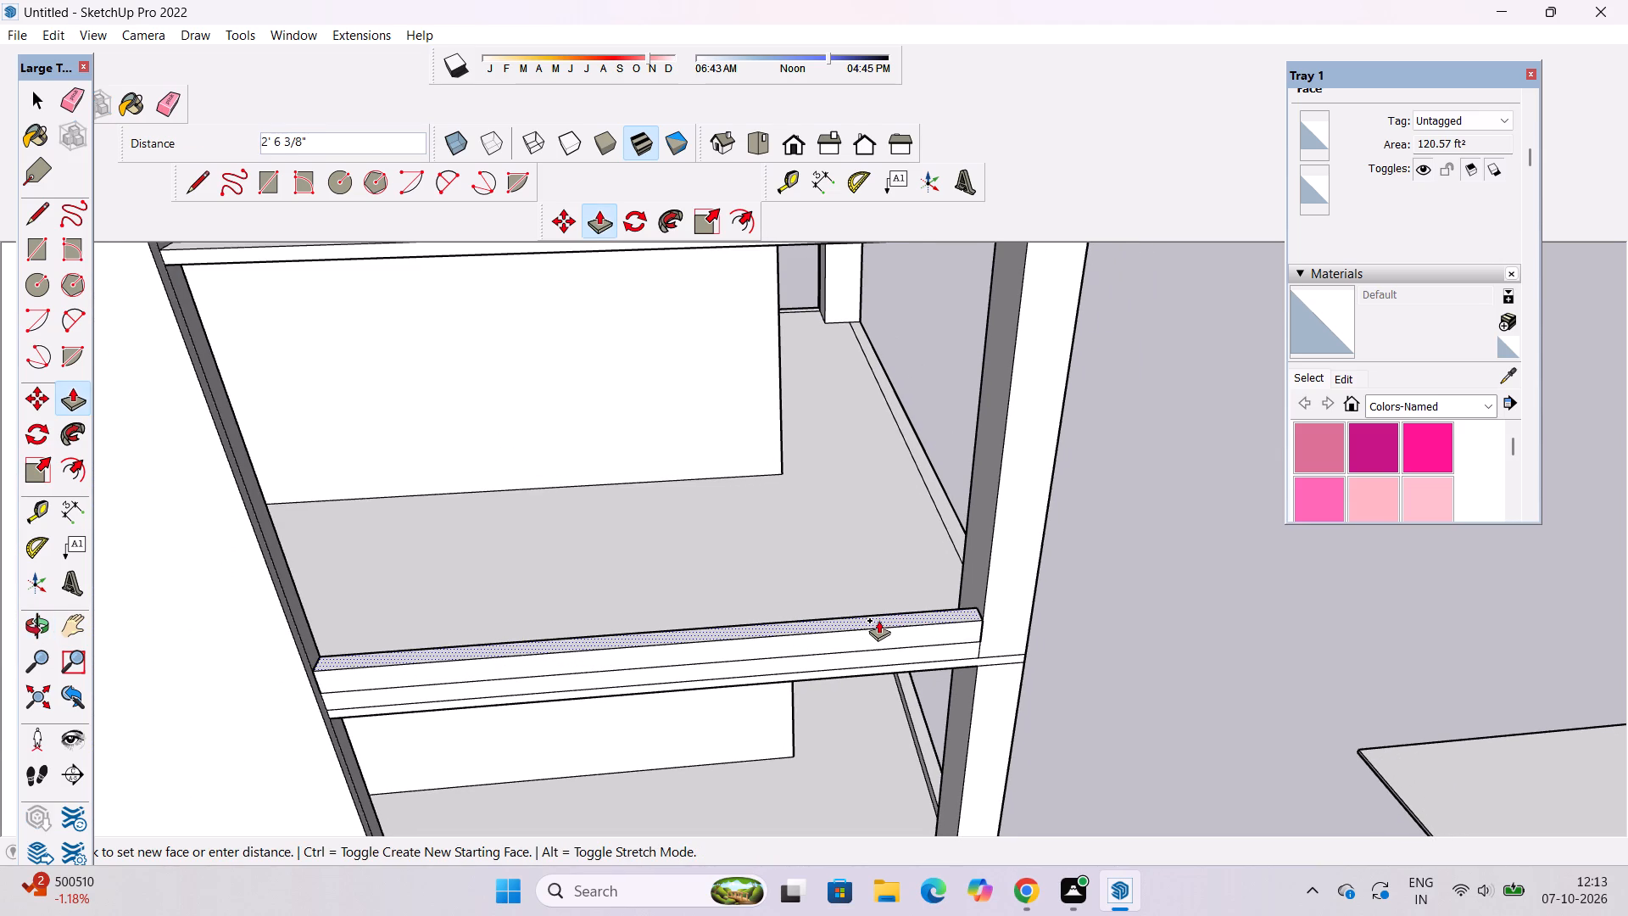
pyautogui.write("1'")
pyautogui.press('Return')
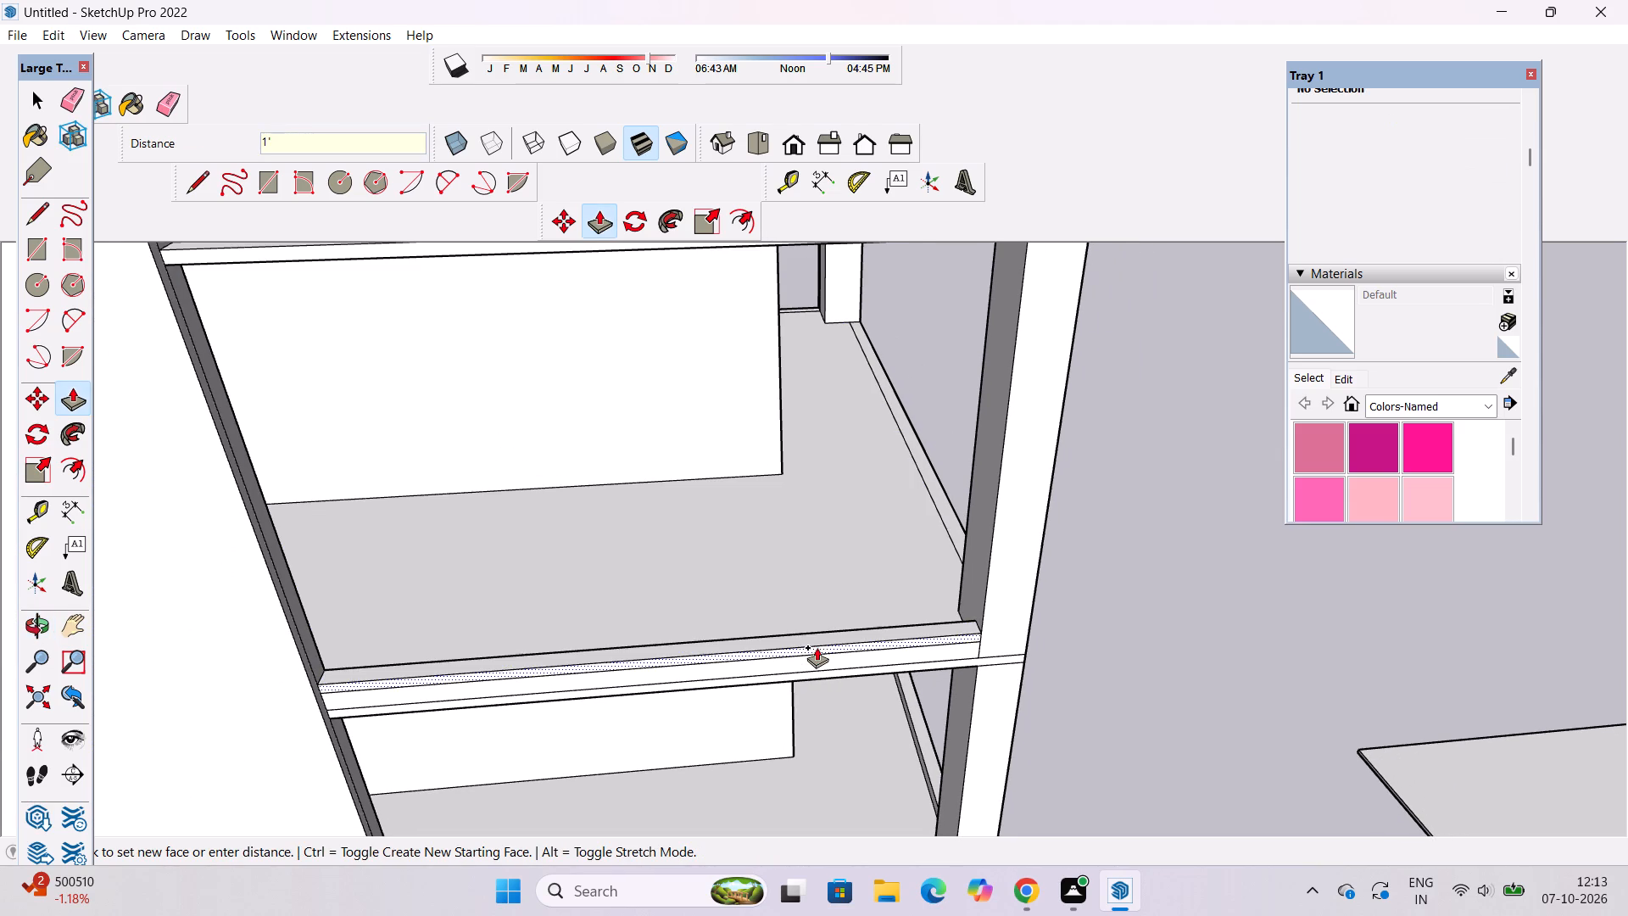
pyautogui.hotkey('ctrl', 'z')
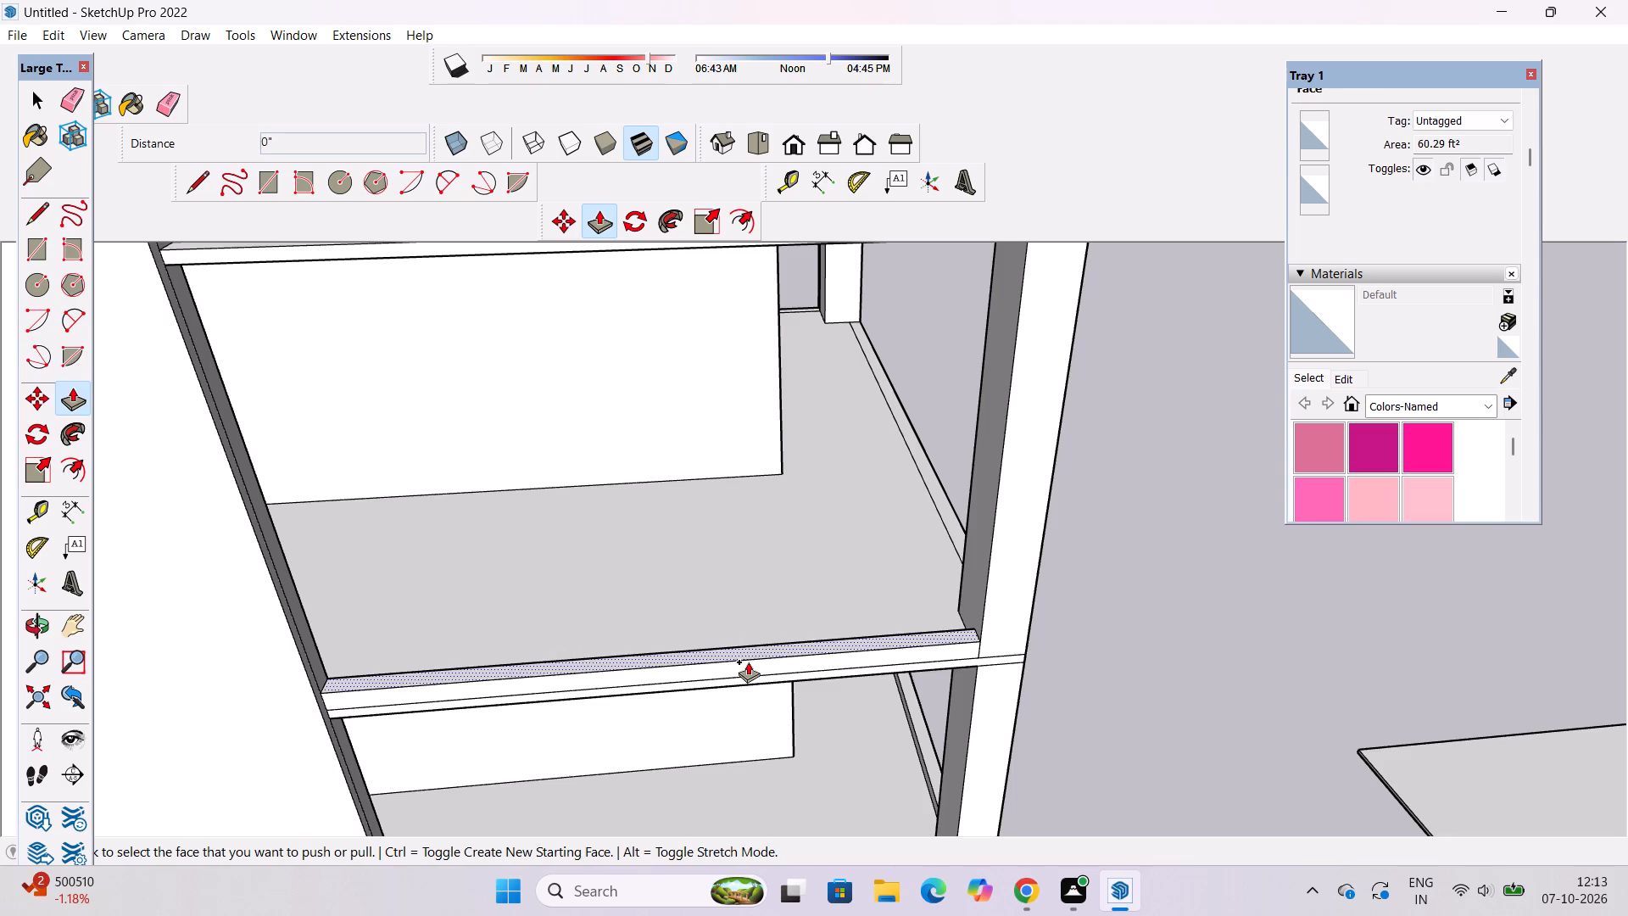
# Place a guide on the underside of the same slab, parallel to its outer edge and 2' inward.
pyautogui.press('o')
pyautogui.moveTo(849, 756); pyautogui.dragTo(806, 622)
pyautogui.keyDown('shift'); pyautogui.moveTo(796, 619); pyautogui.dragTo(871, 805); pyautogui.keyUp('shift')
pyautogui.moveTo(838, 701); pyautogui.dragTo(834, 685)
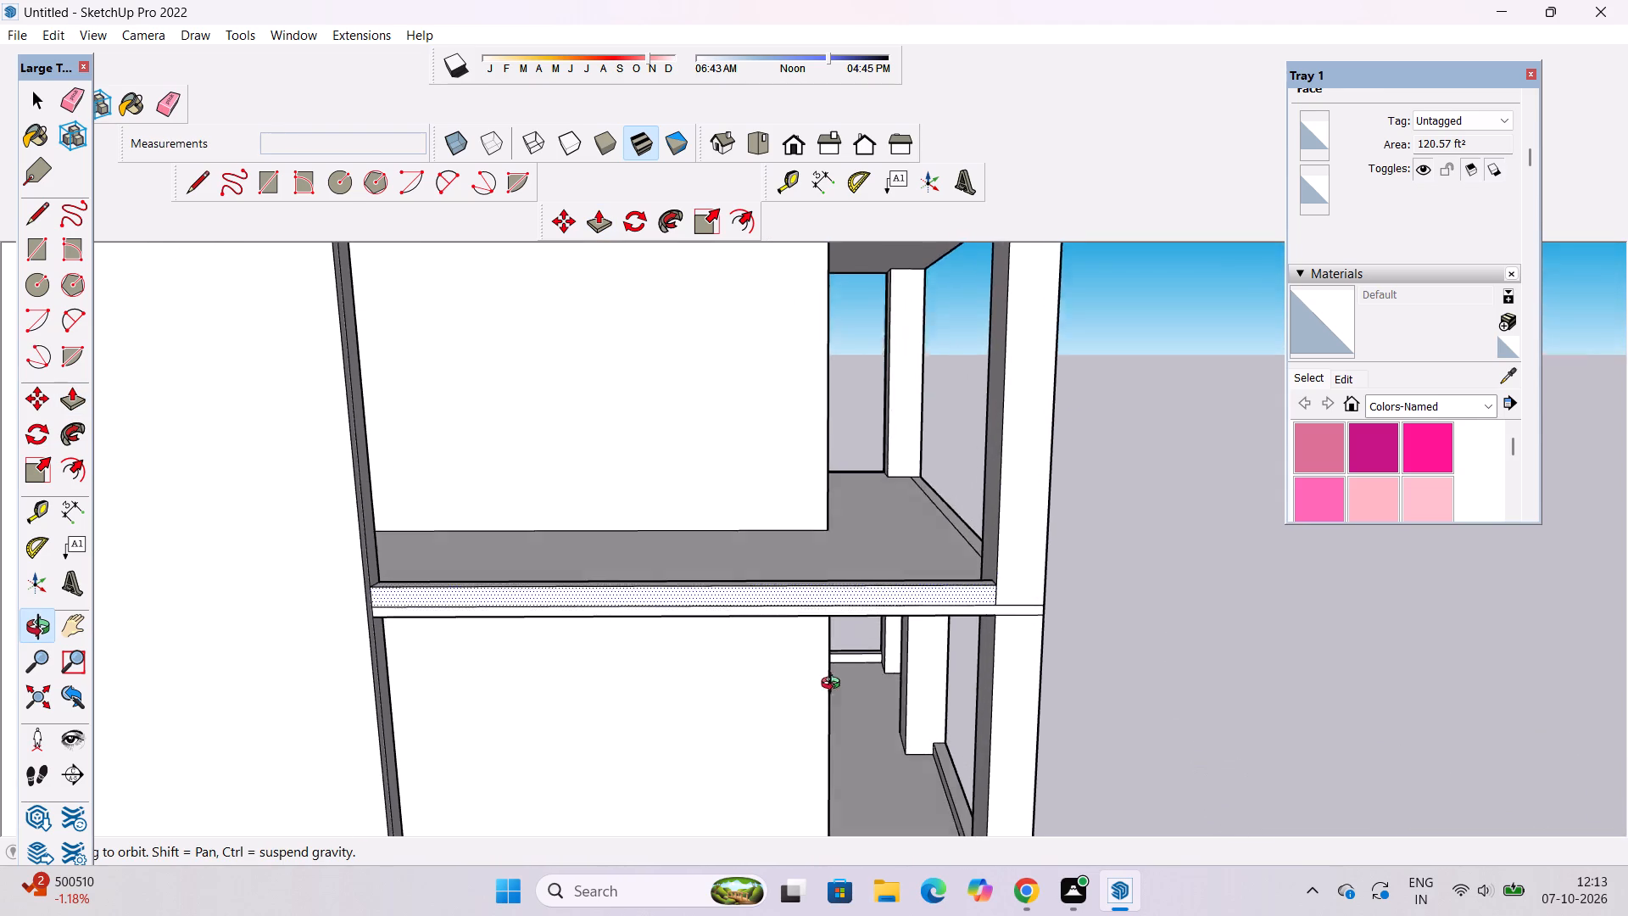
pyautogui.moveTo(834, 685); pyautogui.dragTo(800, 572)
pyautogui.moveTo(761, 491); pyautogui.dragTo(794, 621)
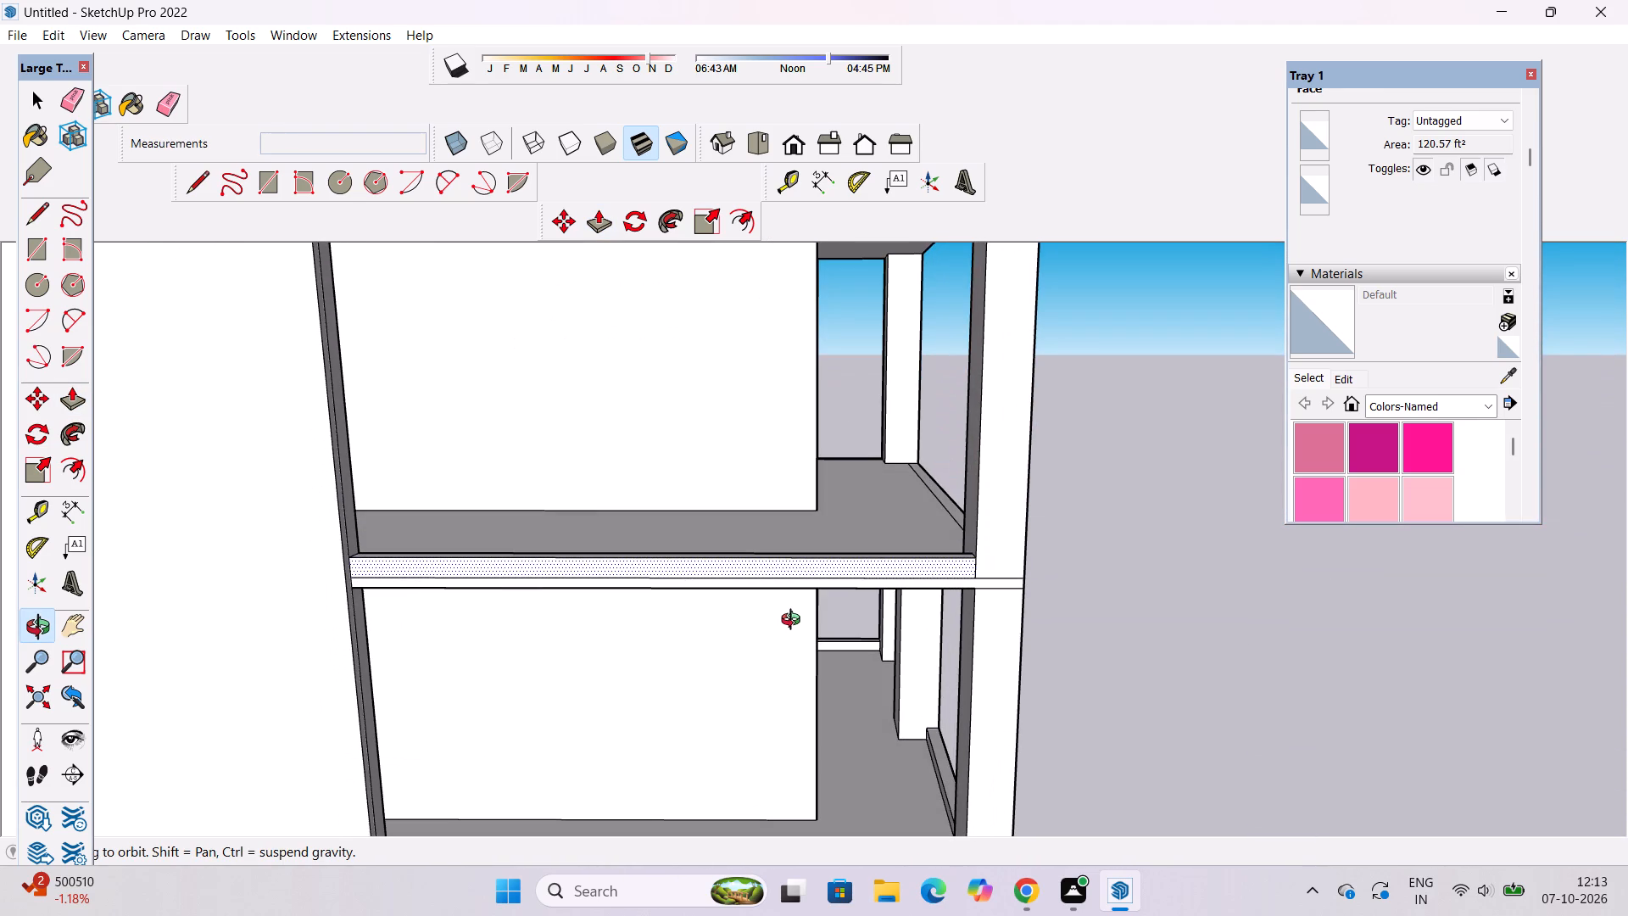
pyautogui.moveTo(794, 622); pyautogui.dragTo(773, 680)
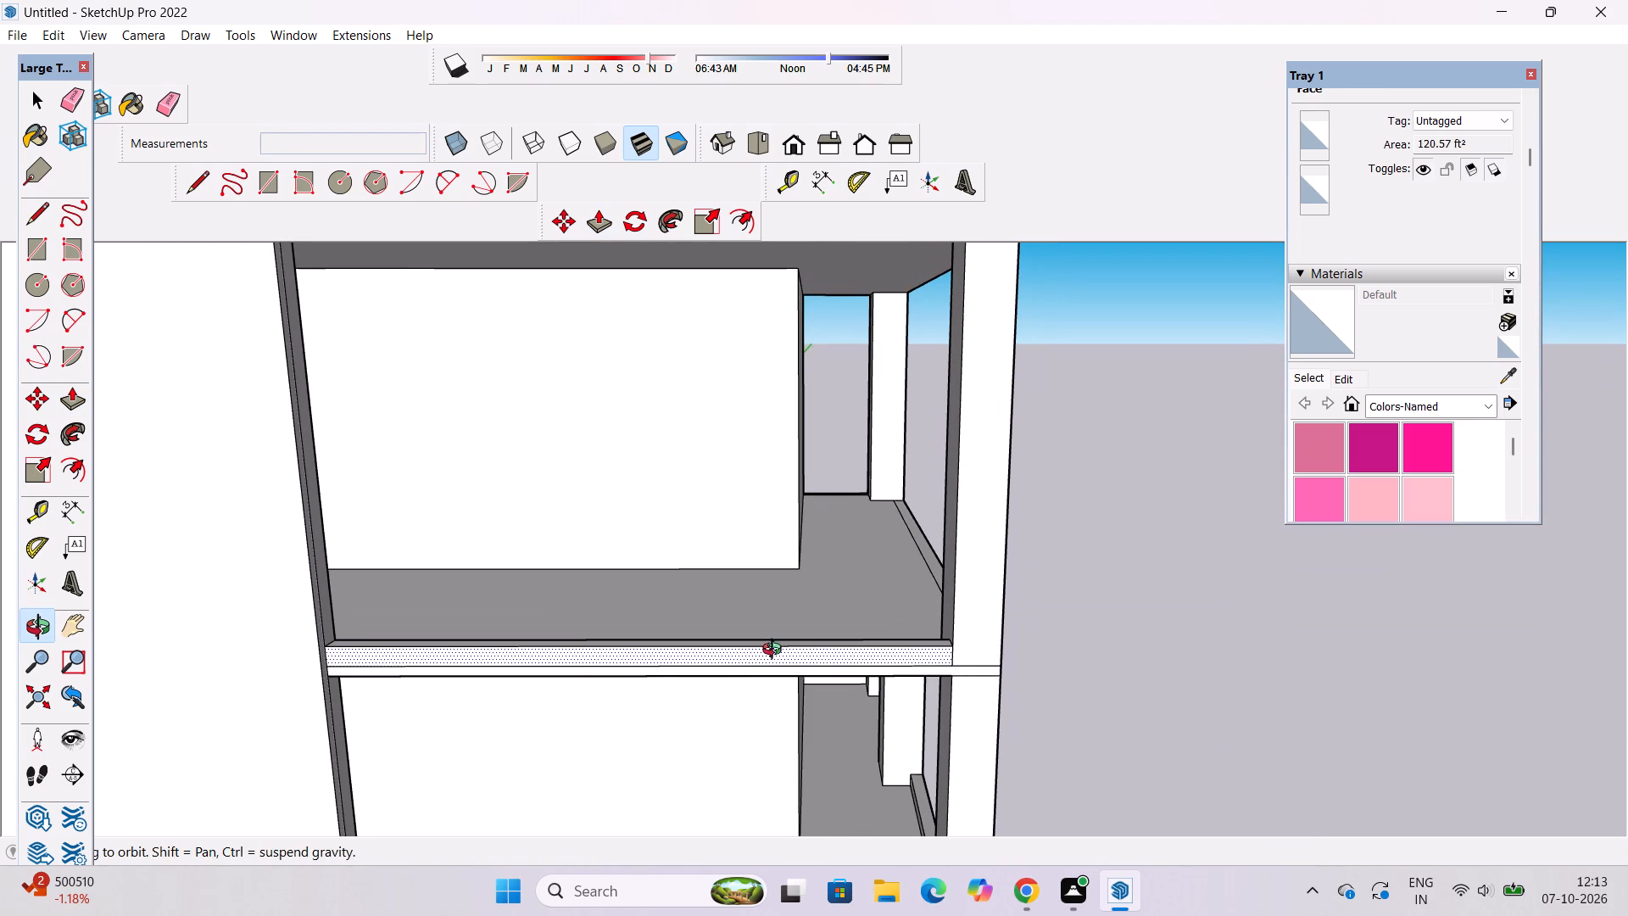
pyautogui.moveTo(818, 656); pyautogui.dragTo(800, 510)
pyautogui.scroll(3, 725, 585)
pyautogui.moveTo(725, 585); pyautogui.dragTo(751, 645)
pyautogui.moveTo(744, 635); pyautogui.dragTo(754, 590)
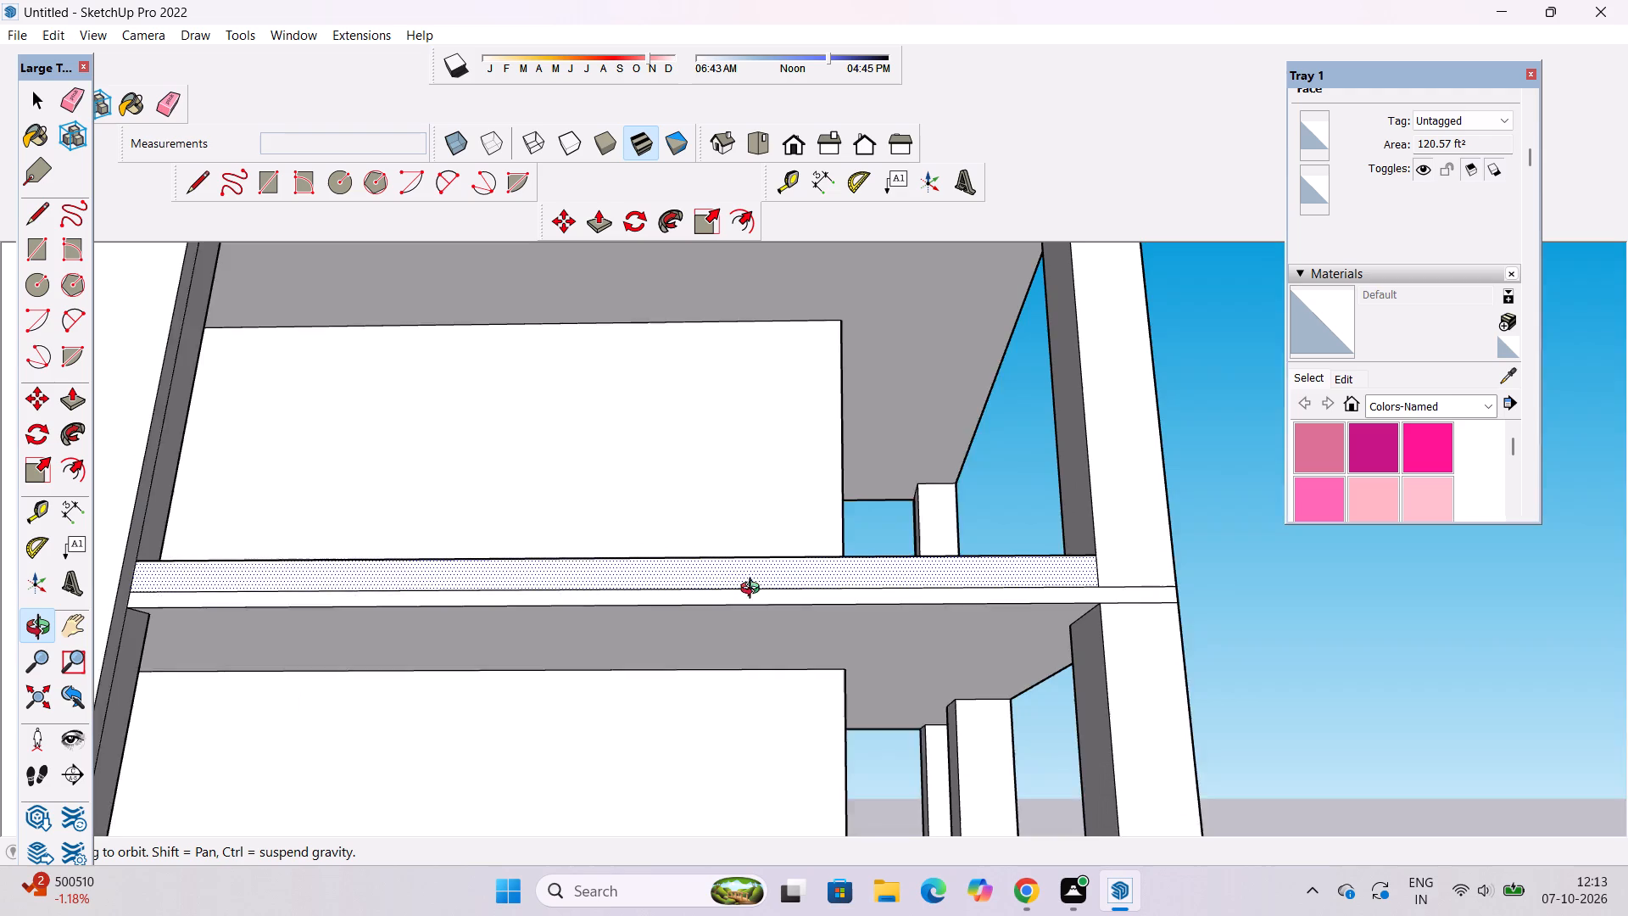
pyautogui.moveTo(754, 590); pyautogui.dragTo(761, 554)
pyautogui.keyDown('shift'); pyautogui.moveTo(666, 604); pyautogui.dragTo(744, 601); pyautogui.keyUp('shift')
pyautogui.moveTo(743, 604); pyautogui.dragTo(761, 522)
pyautogui.press('t')
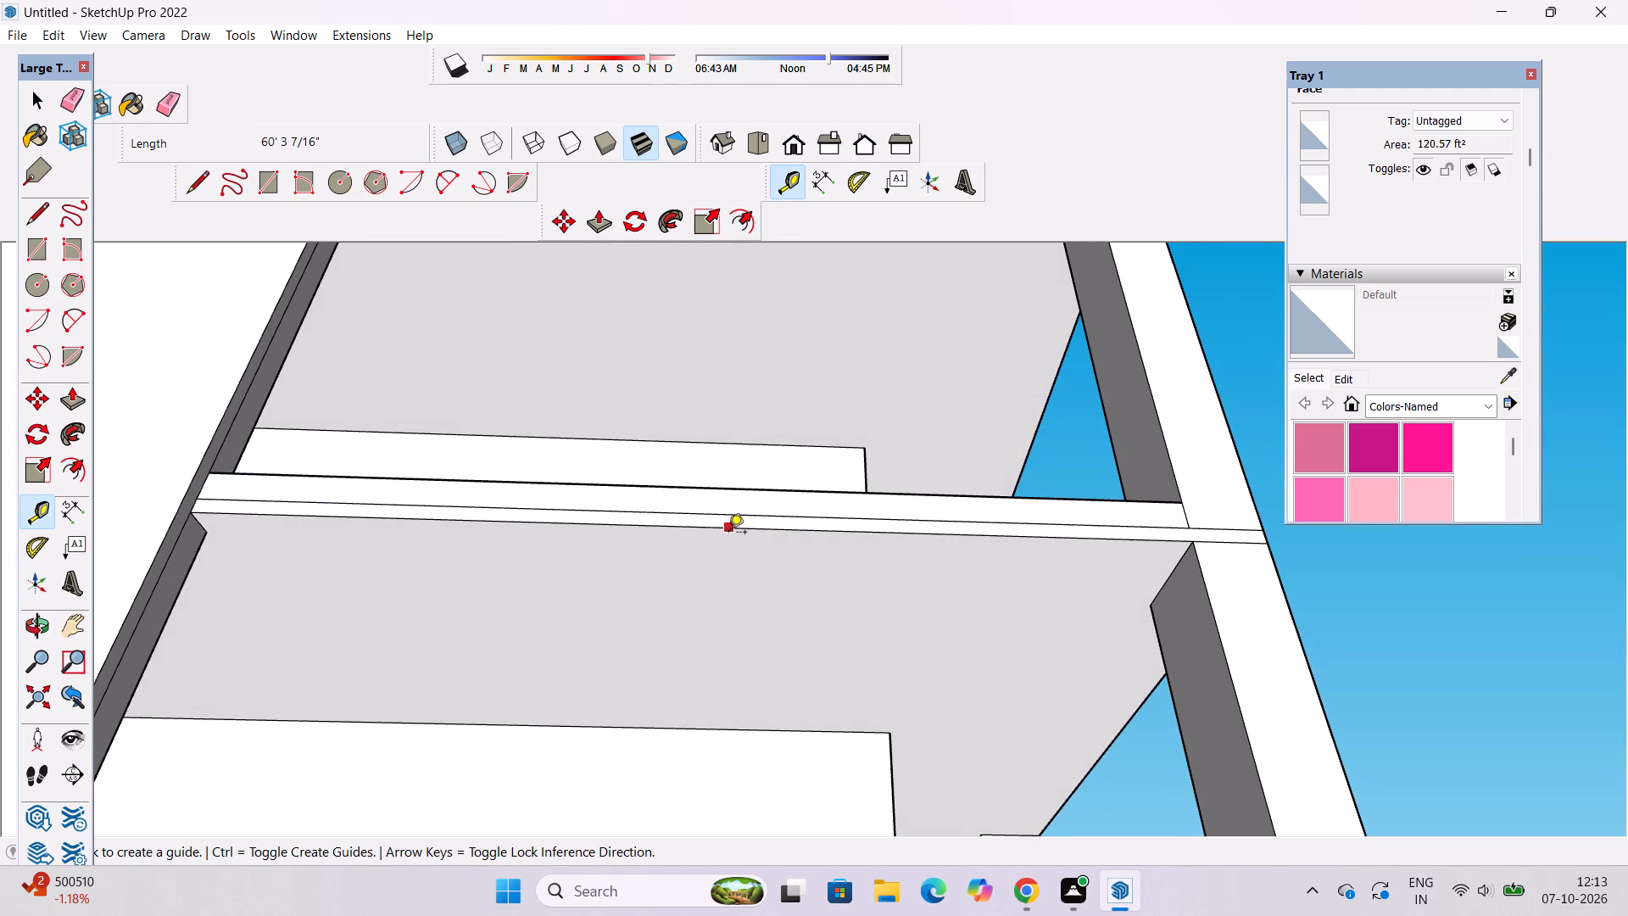
pyautogui.click(728, 533)
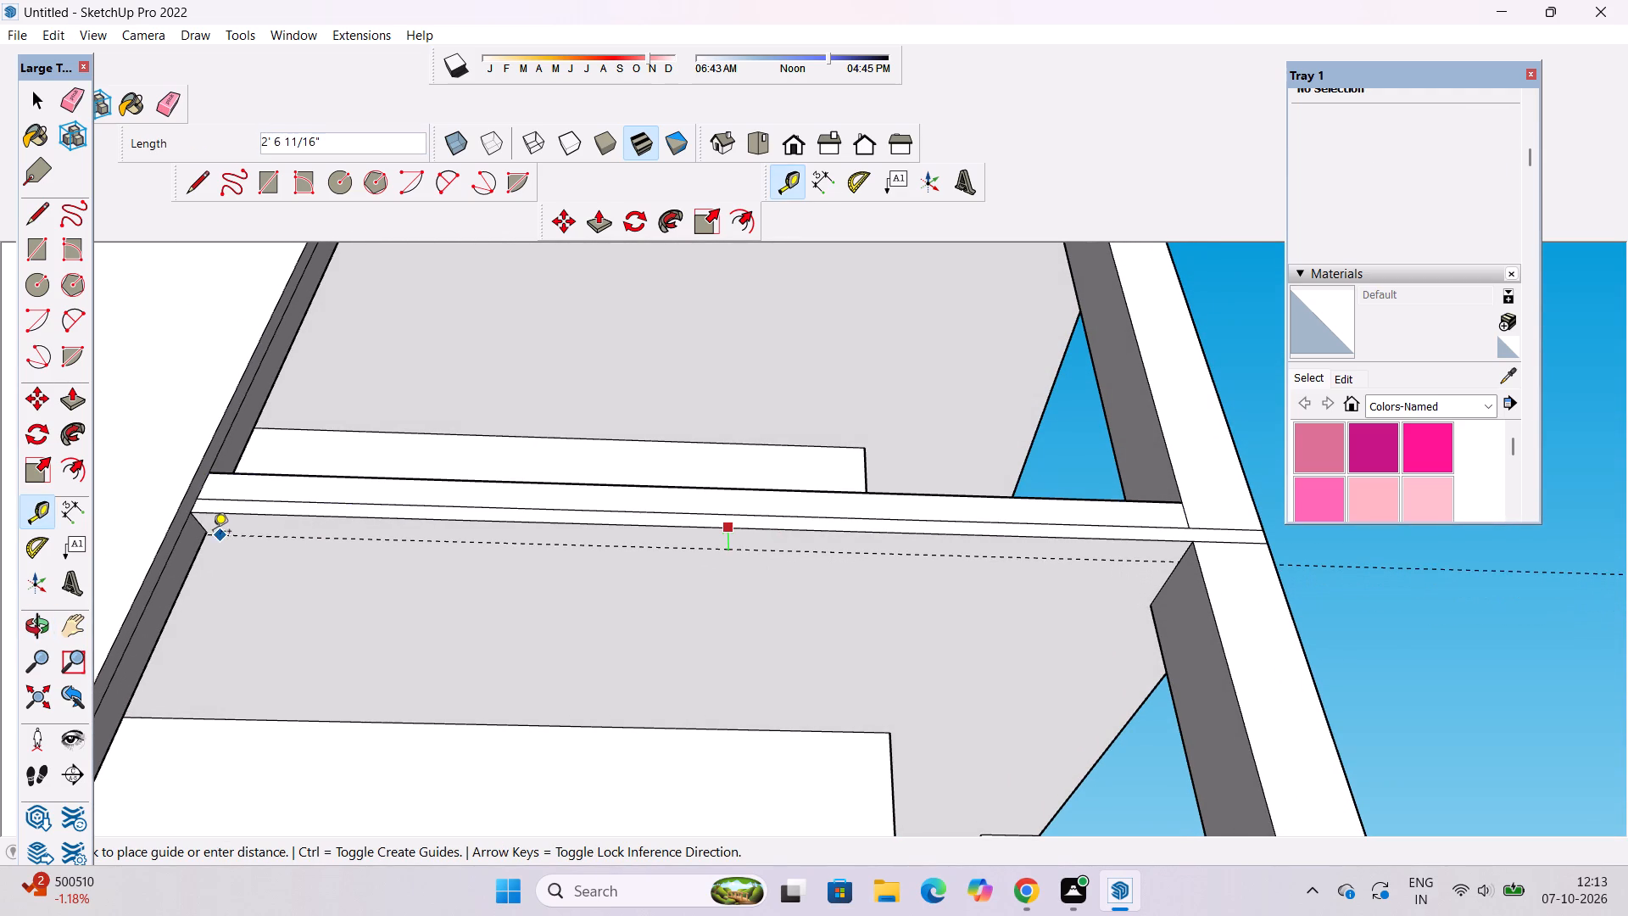
pyautogui.click(205, 531)
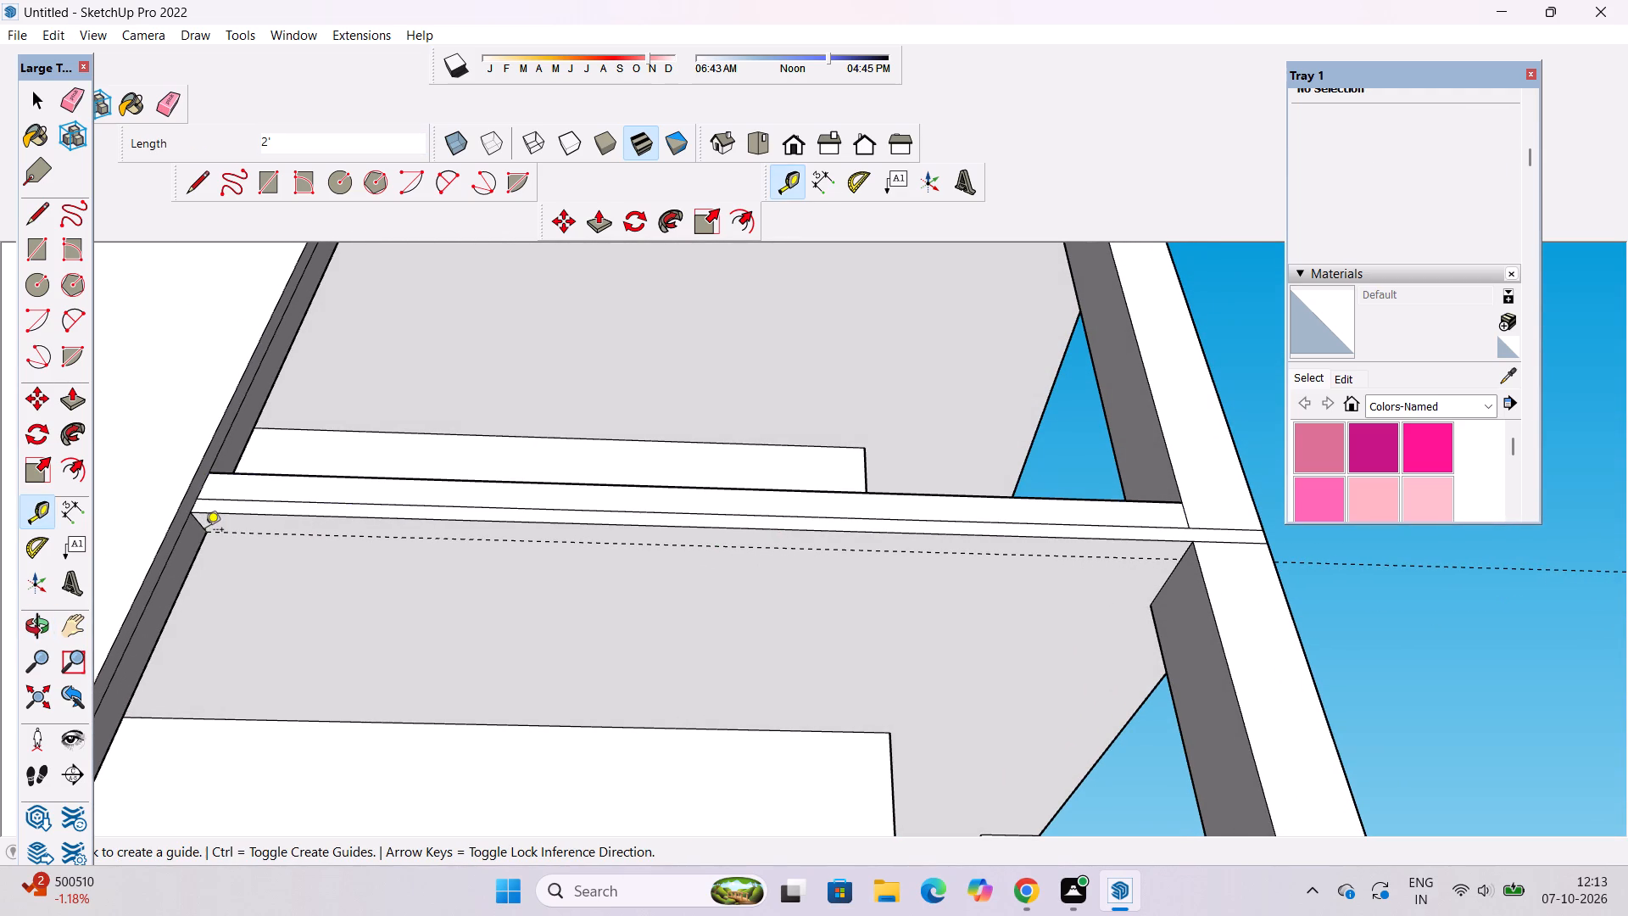
# Draw a line about 60' 3" long along the guide on the slab's underside, from the corner column to the side wall.
pyautogui.press('space')
pyautogui.press('l')
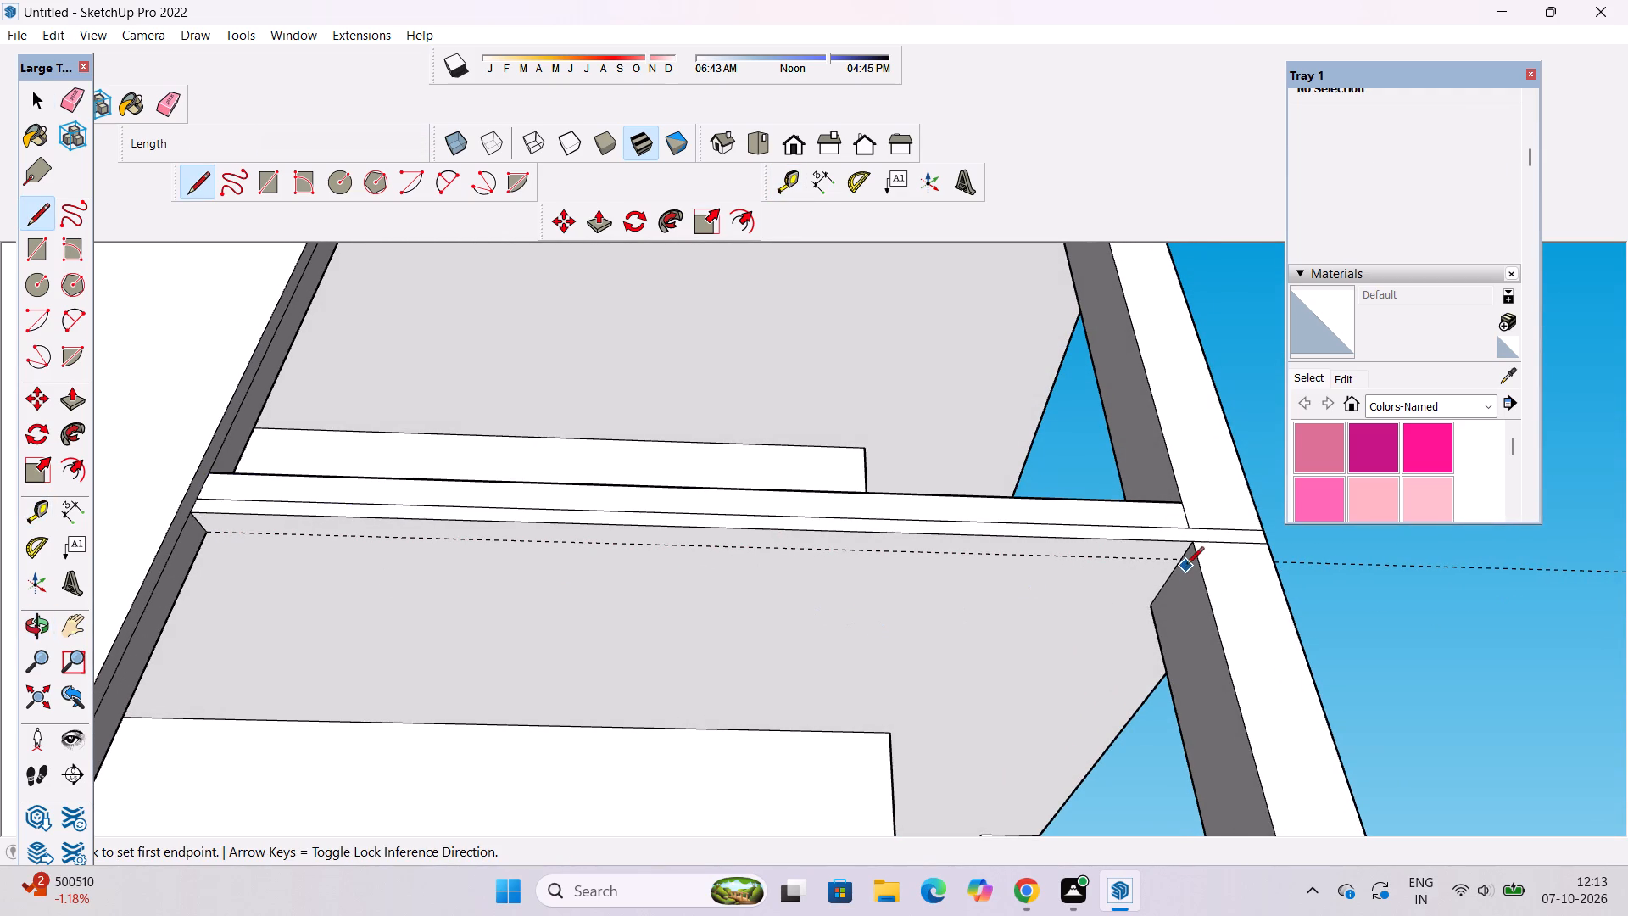
pyautogui.click(1179, 562)
pyautogui.scroll(-3, 1099, 554)
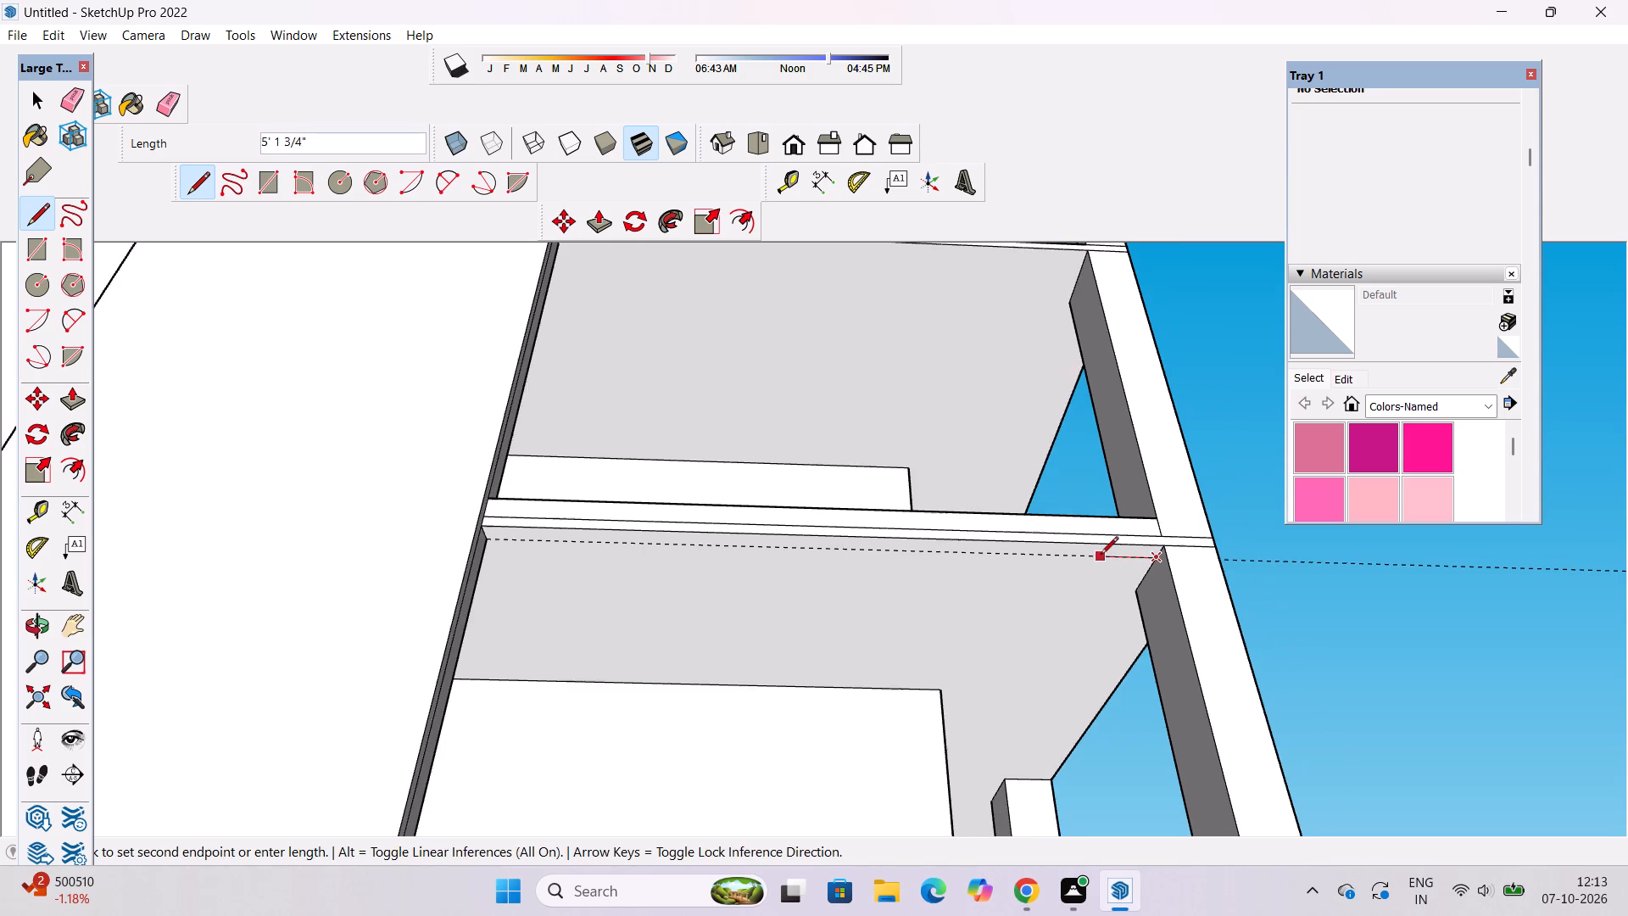
pyautogui.scroll(-1, 1101, 556)
pyautogui.scroll(4, 783, 576)
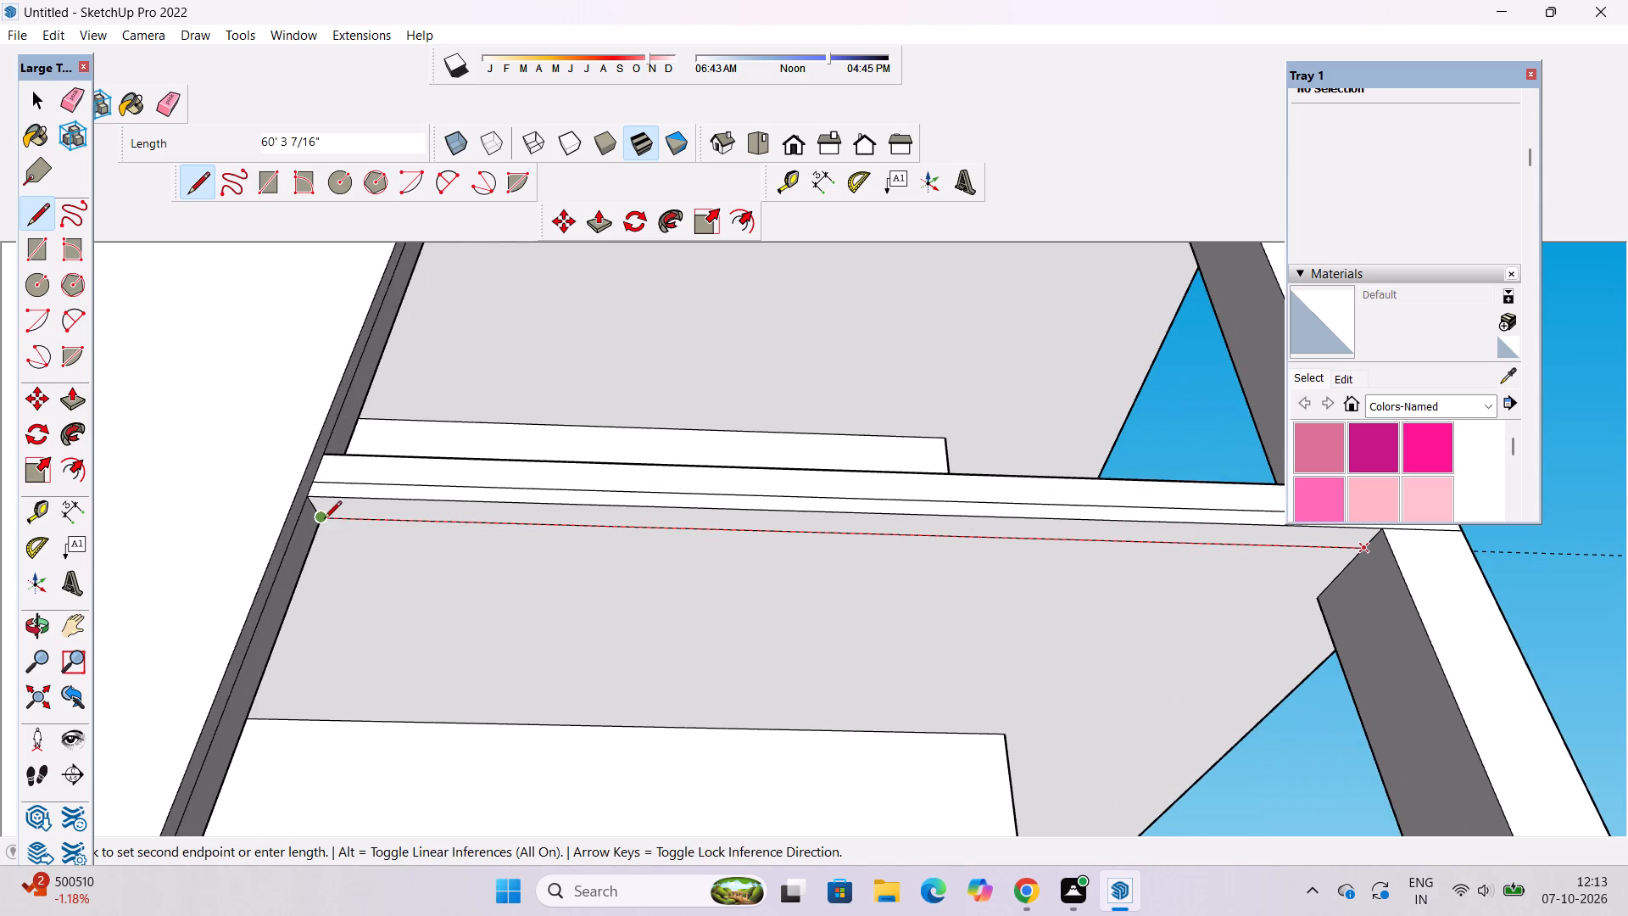
pyautogui.click(323, 520)
# Erase the construction guide that extends past the corner column beneath the slab.
pyautogui.press('space')
pyautogui.press('e')
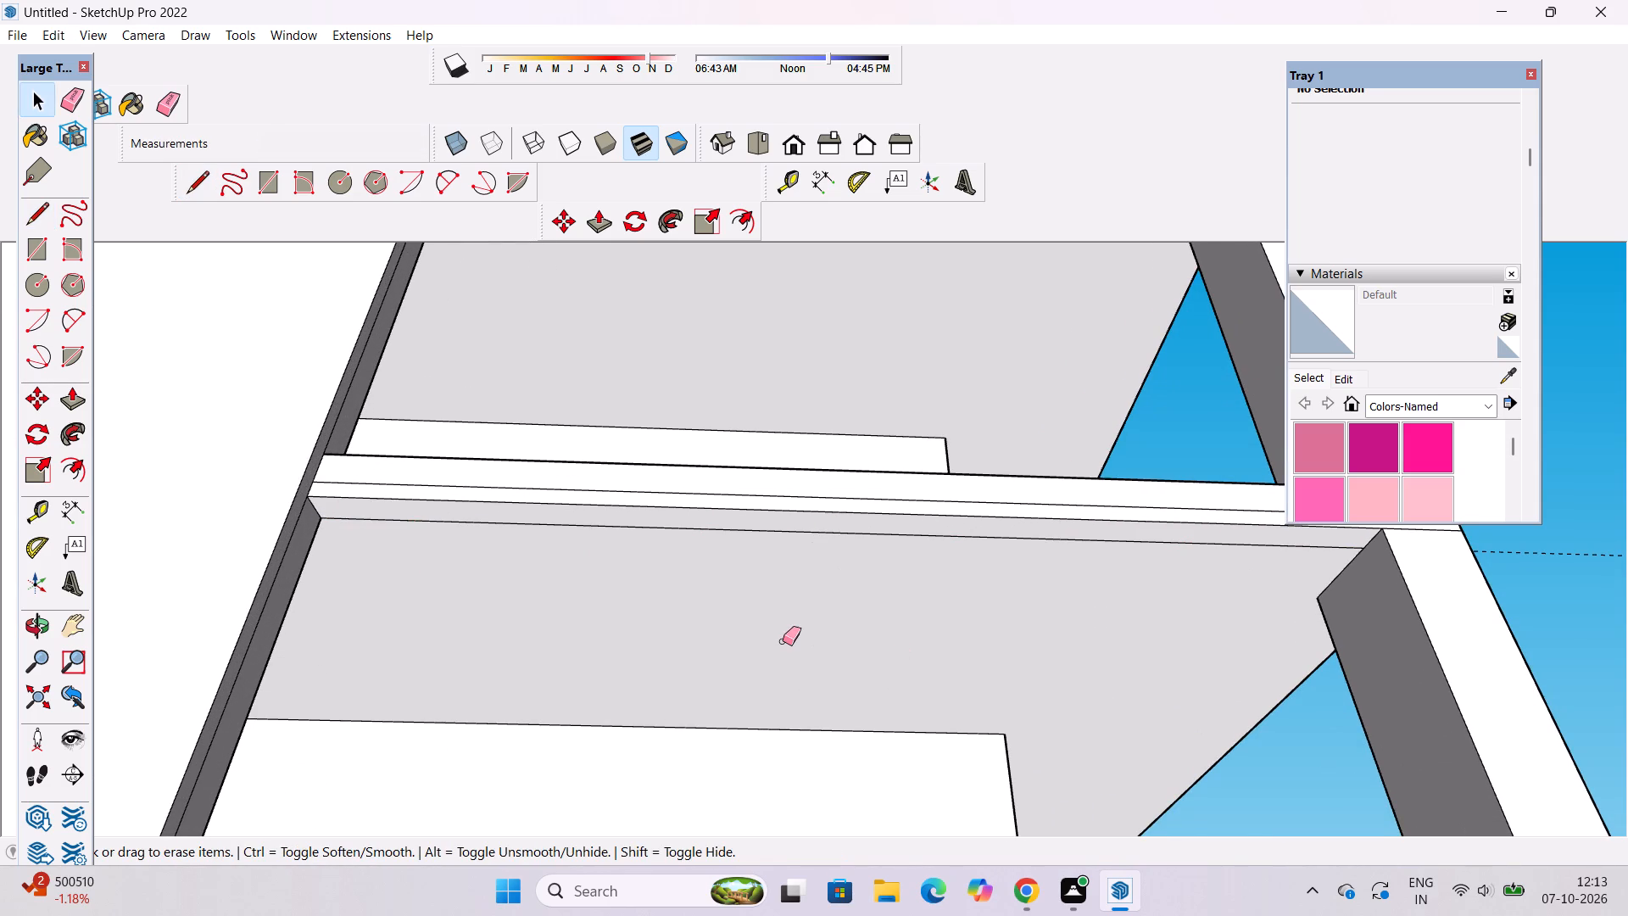
pyautogui.scroll(-5, 782, 641)
pyautogui.moveTo(1334, 590); pyautogui.dragTo(1334, 603)
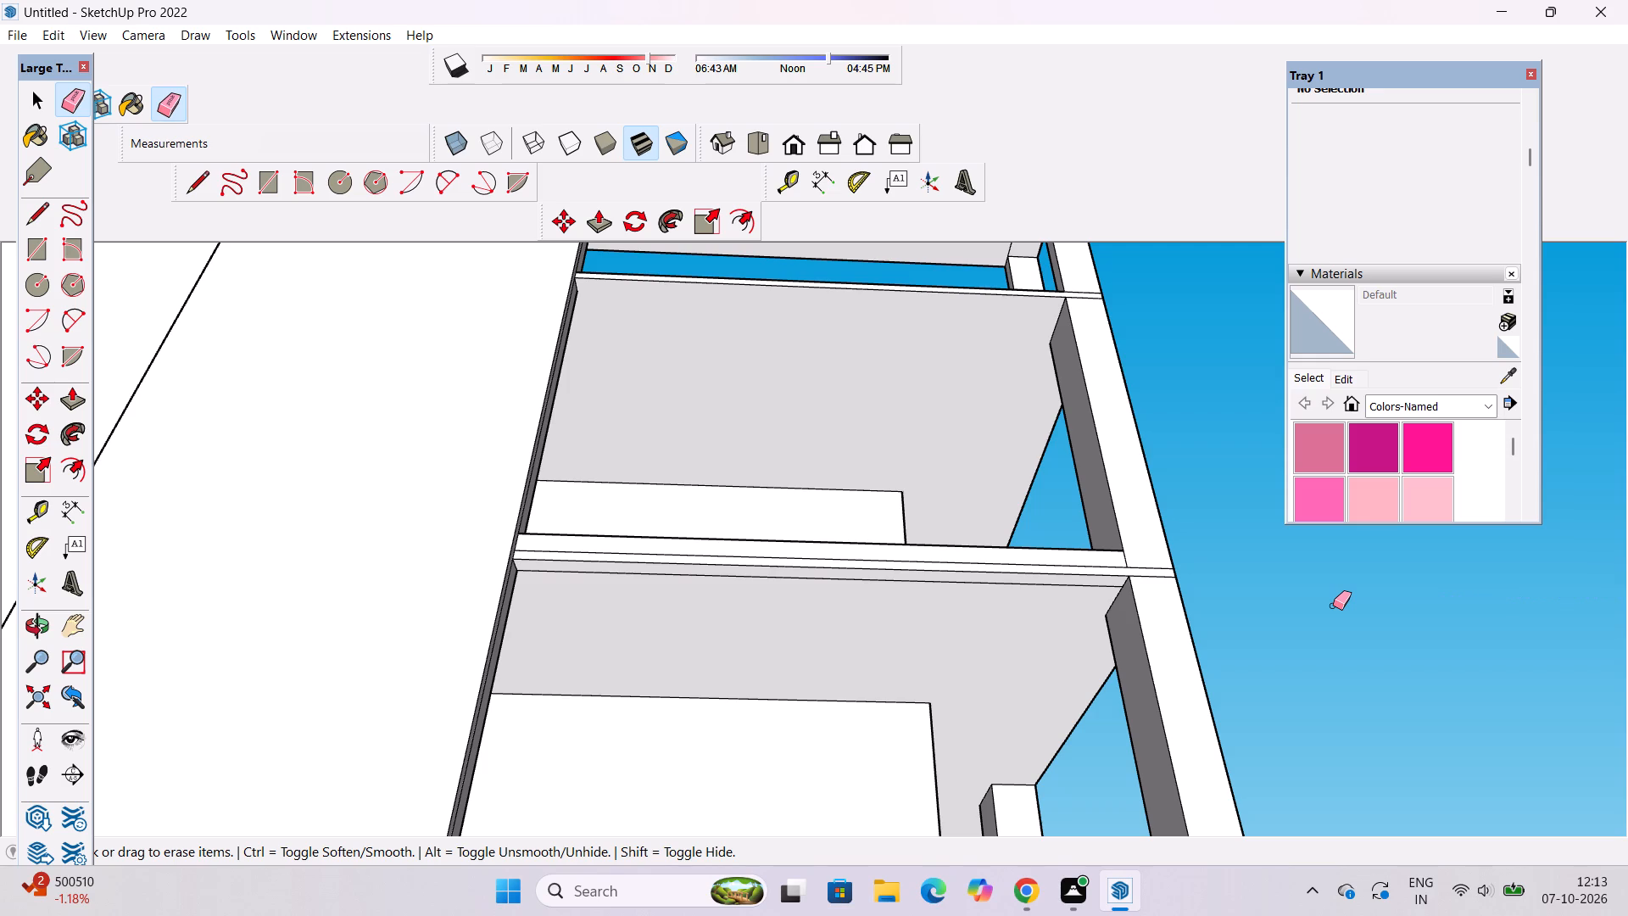
# Examine the second slab's underside strip and the open bays beside the side wall, close up and across the whole building.
pyautogui.press('o')
pyautogui.scroll(-4, 803, 508)
pyautogui.moveTo(731, 499); pyautogui.dragTo(730, 561)
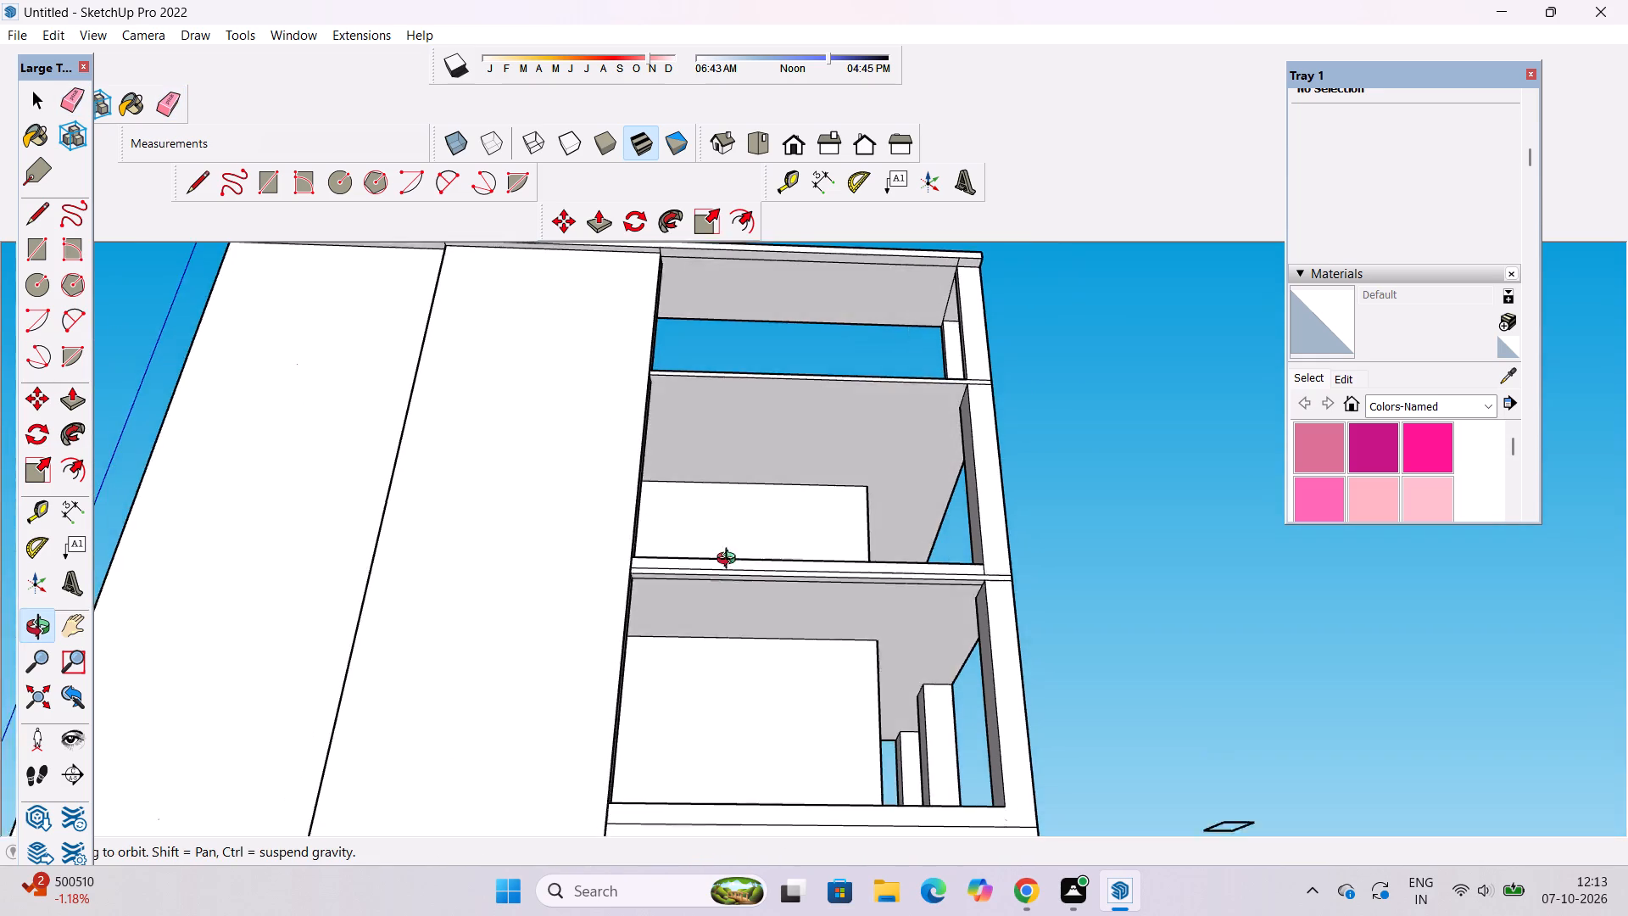
pyautogui.moveTo(730, 561); pyautogui.dragTo(733, 567)
pyautogui.scroll(3, 783, 600)
pyautogui.keyDown('shift'); pyautogui.moveTo(787, 601); pyautogui.dragTo(677, 574); pyautogui.keyUp('shift')
pyautogui.scroll(8, 834, 578)
pyautogui.keyDown('shift'); pyautogui.moveTo(817, 568); pyautogui.dragTo(744, 528); pyautogui.keyUp('shift')
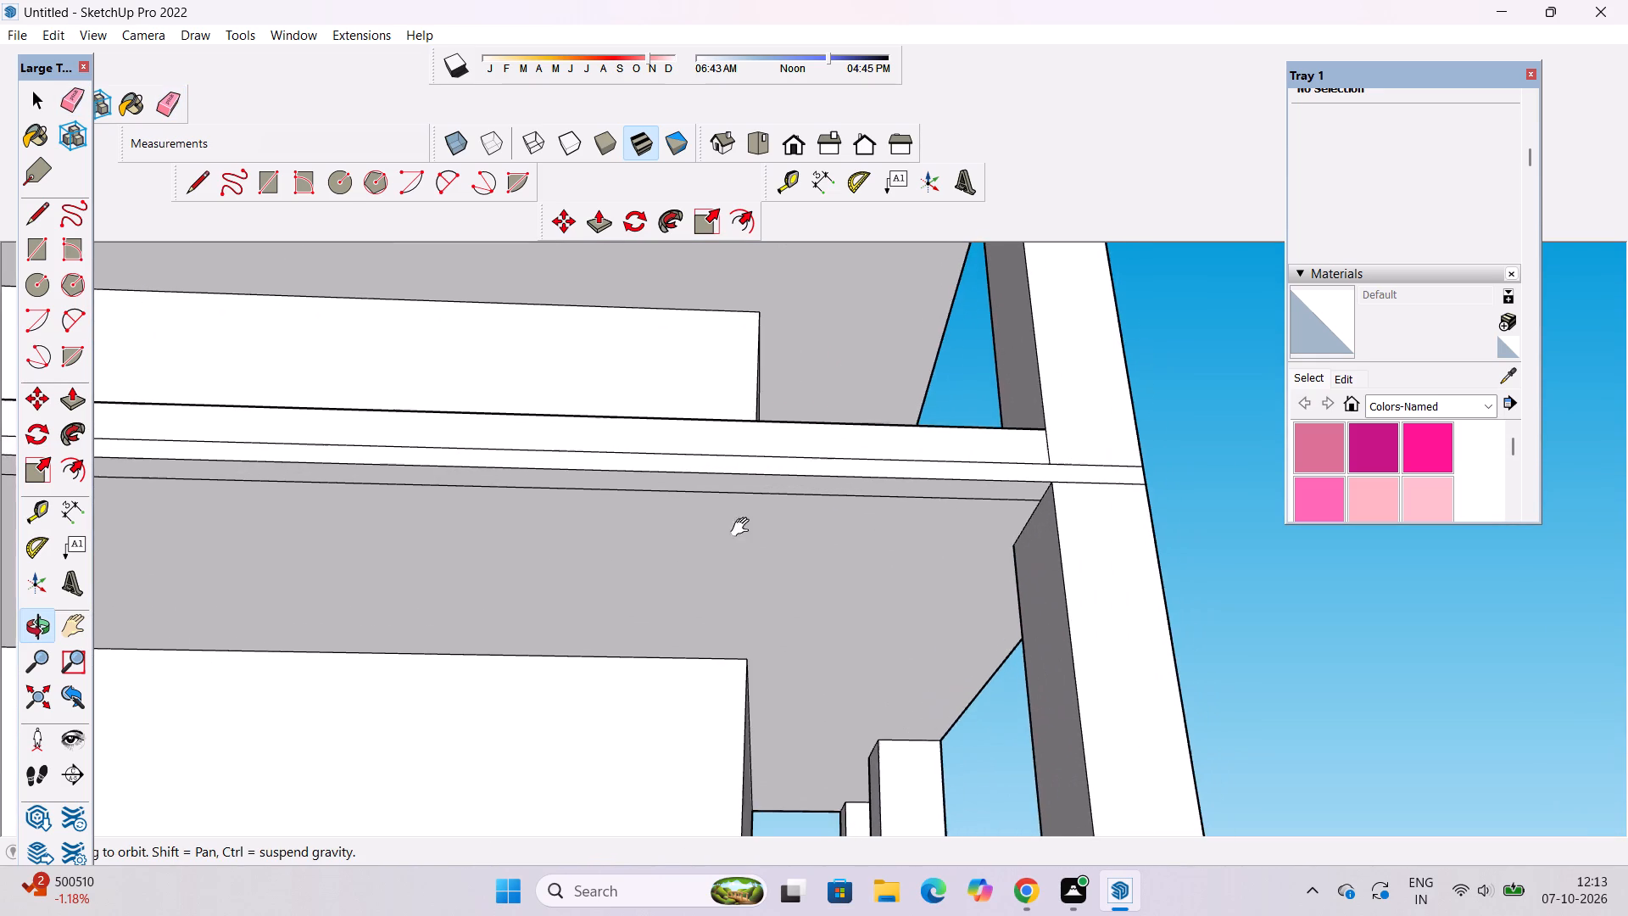
pyautogui.scroll(-4, 744, 525)
pyautogui.keyDown('shift'); pyautogui.moveTo(744, 525); pyautogui.dragTo(747, 550); pyautogui.keyUp('shift')
pyautogui.scroll(-2, 761, 506)
pyautogui.moveTo(762, 503); pyautogui.dragTo(772, 537)
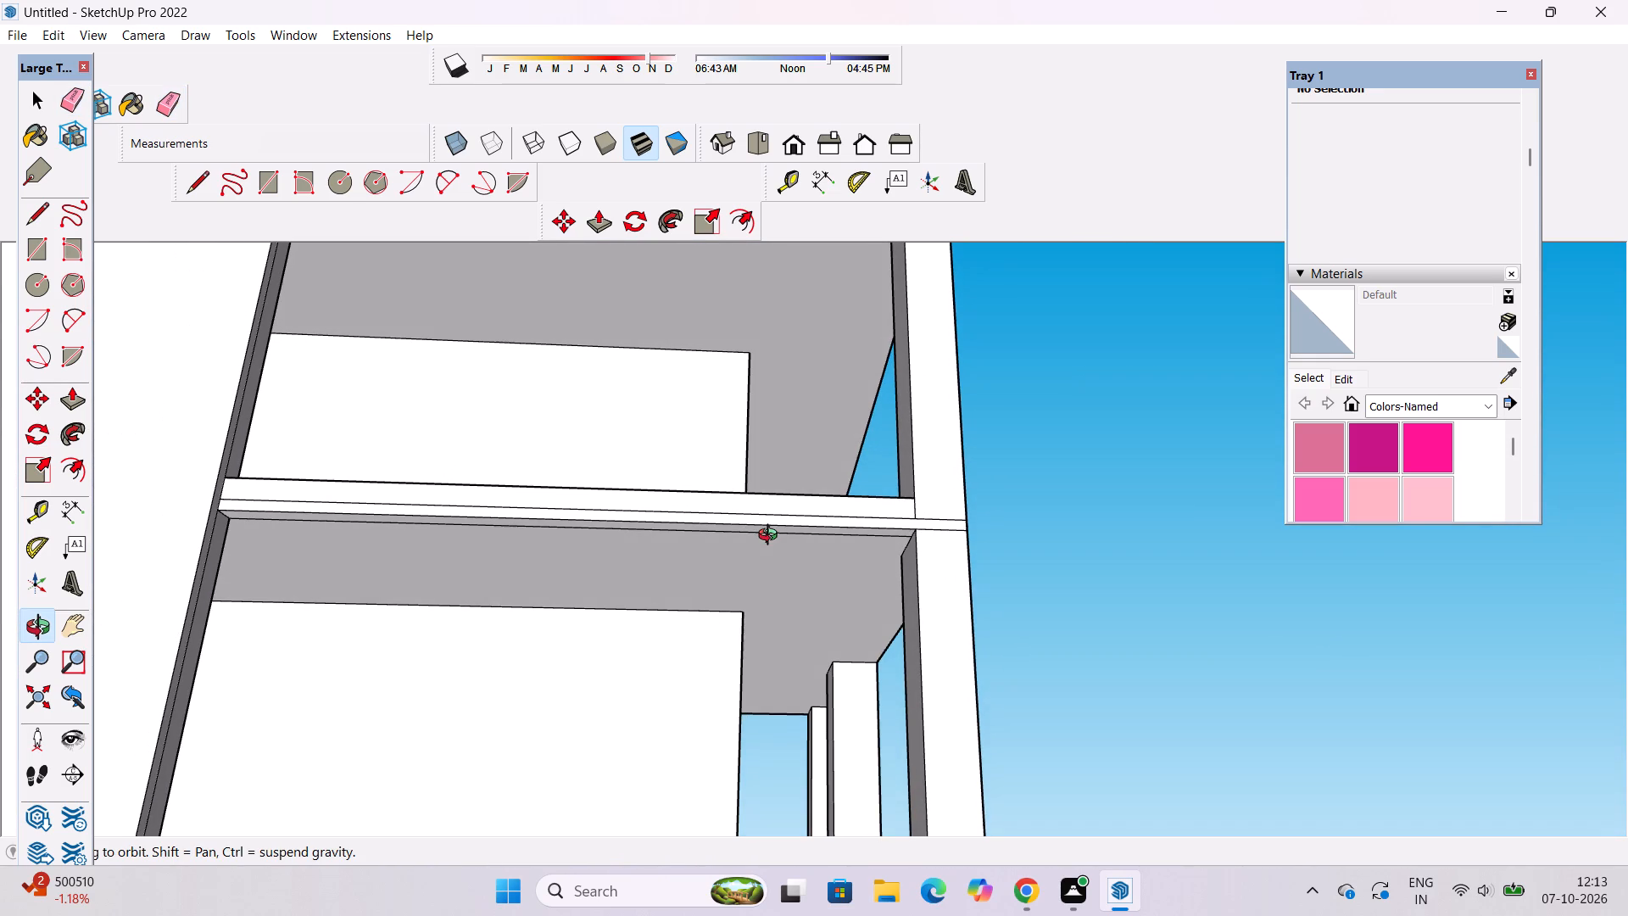
pyautogui.scroll(3, 772, 535)
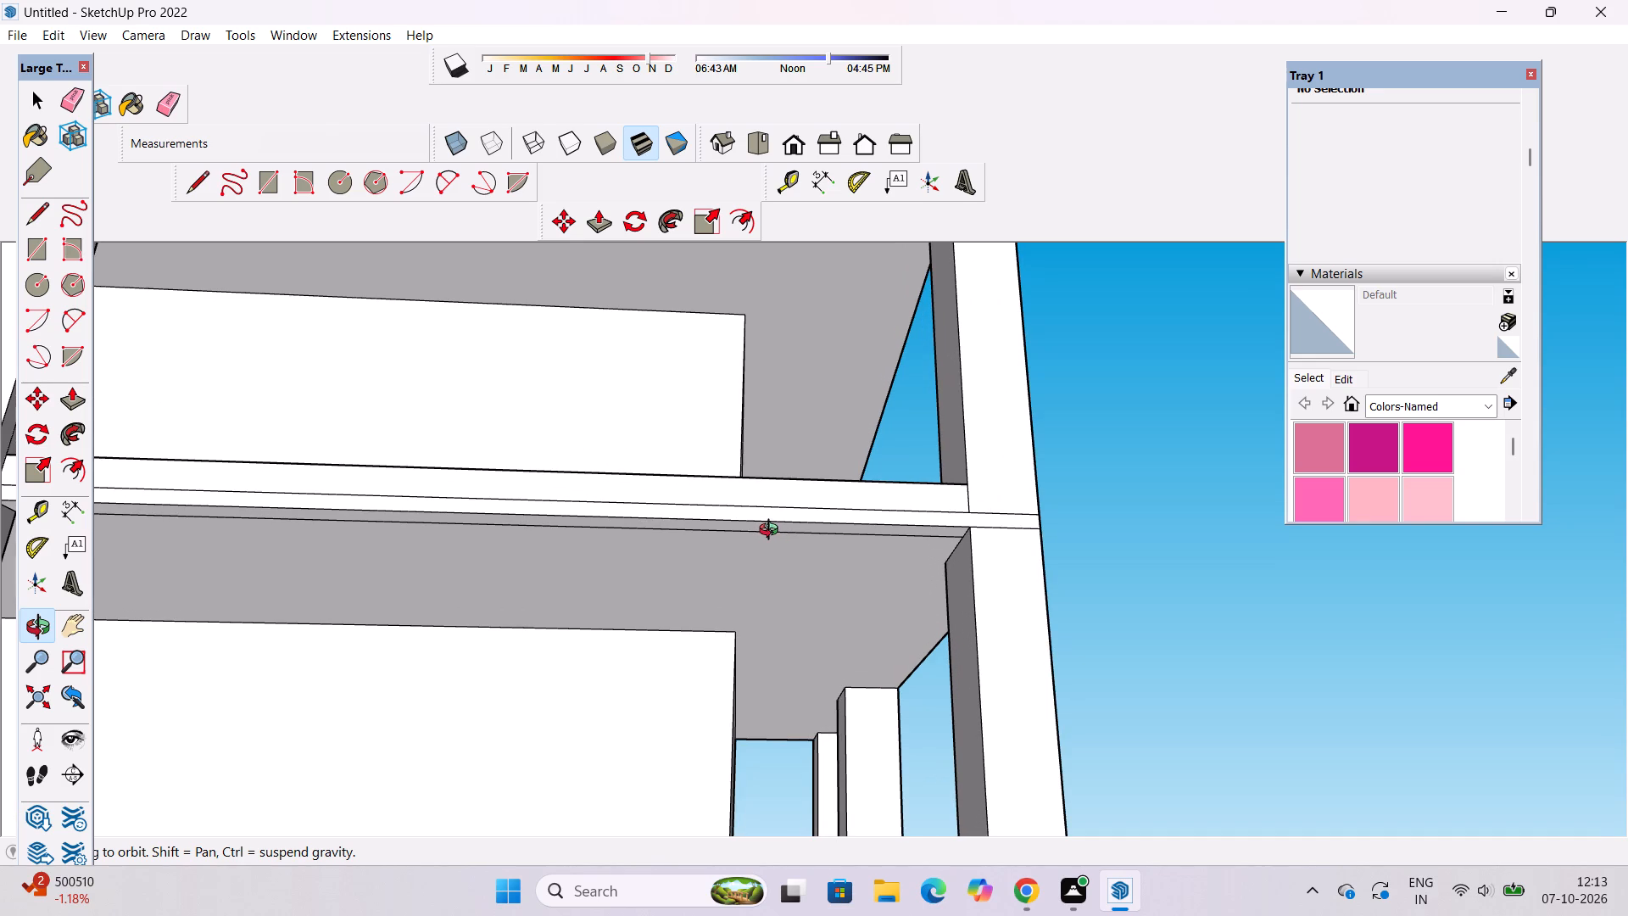
pyautogui.scroll(-3, 772, 529)
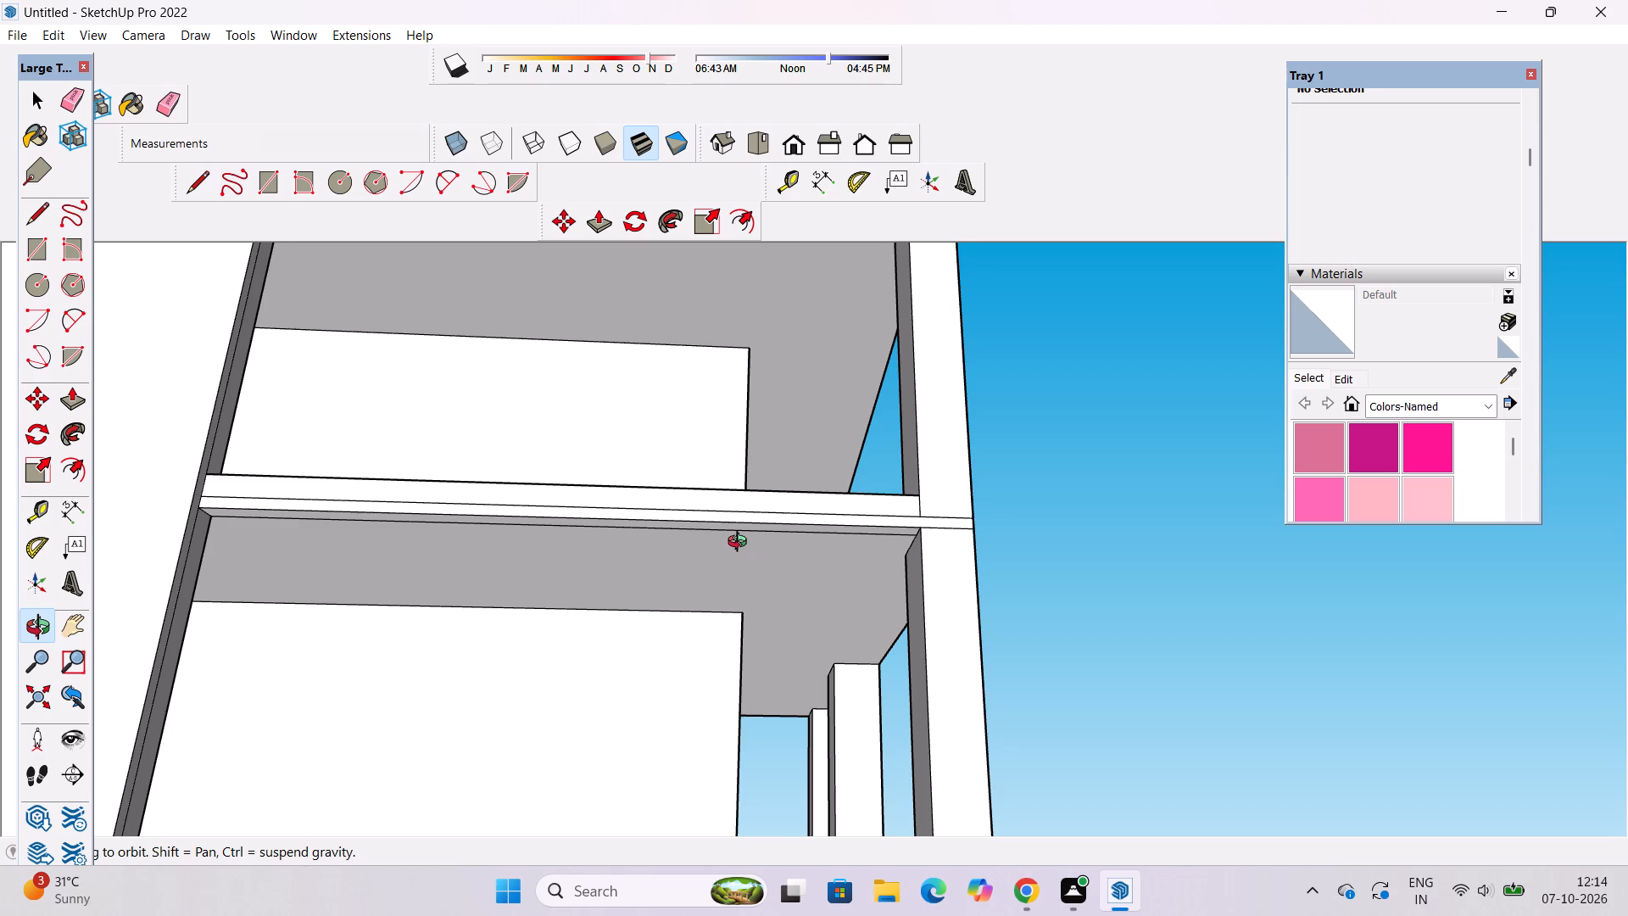
pyautogui.scroll(-8, 741, 544)
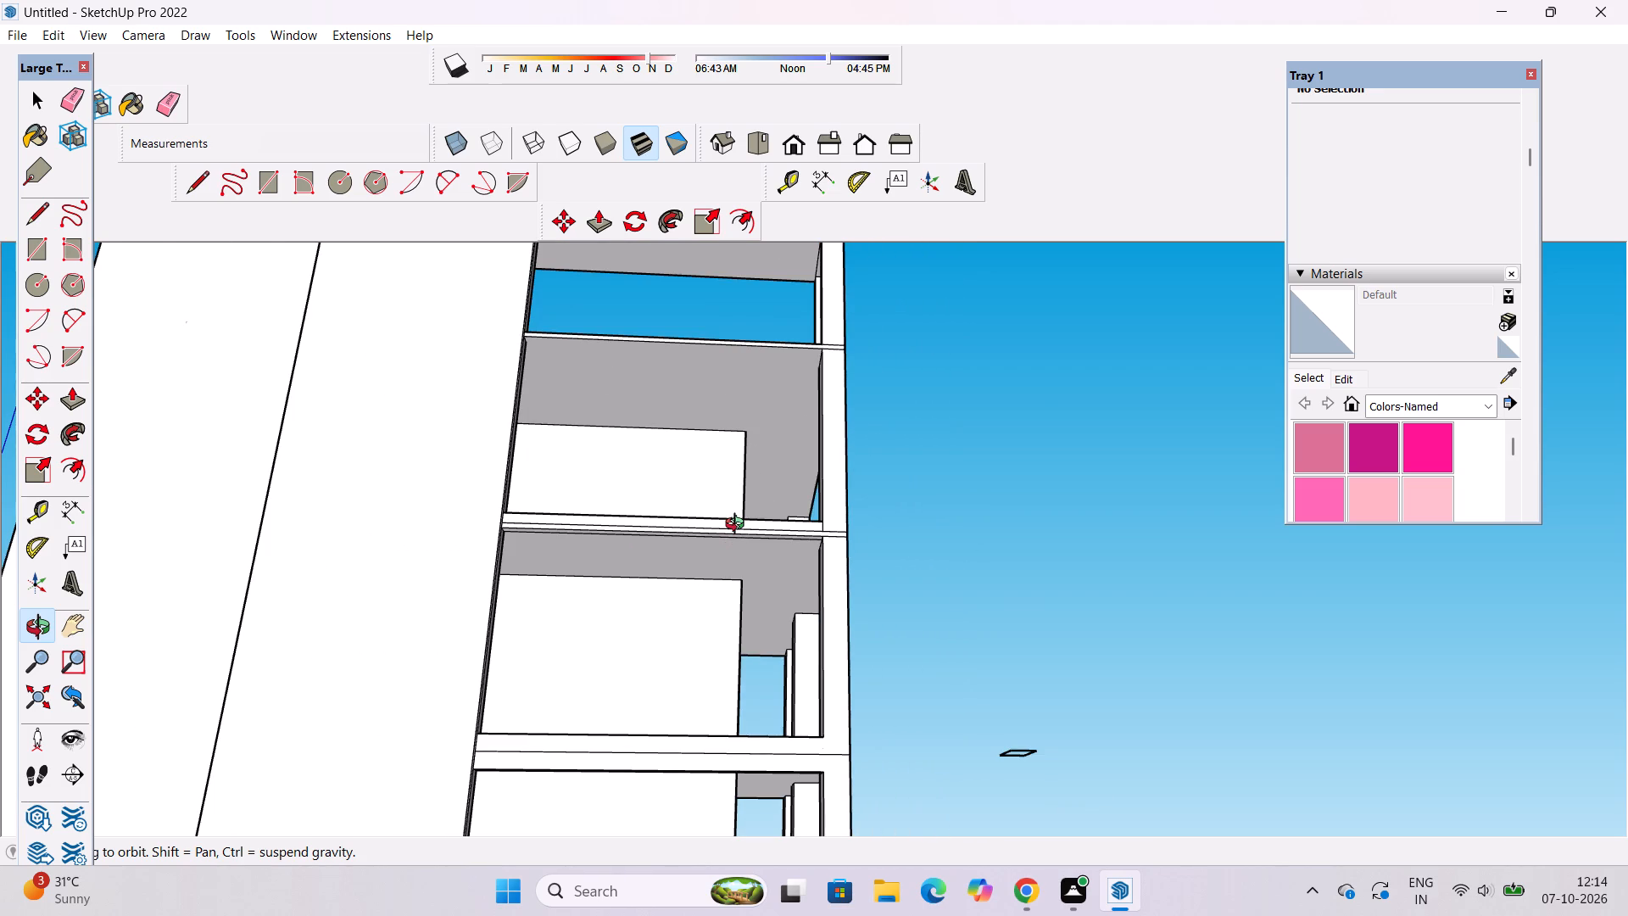
pyautogui.scroll(-3, 739, 526)
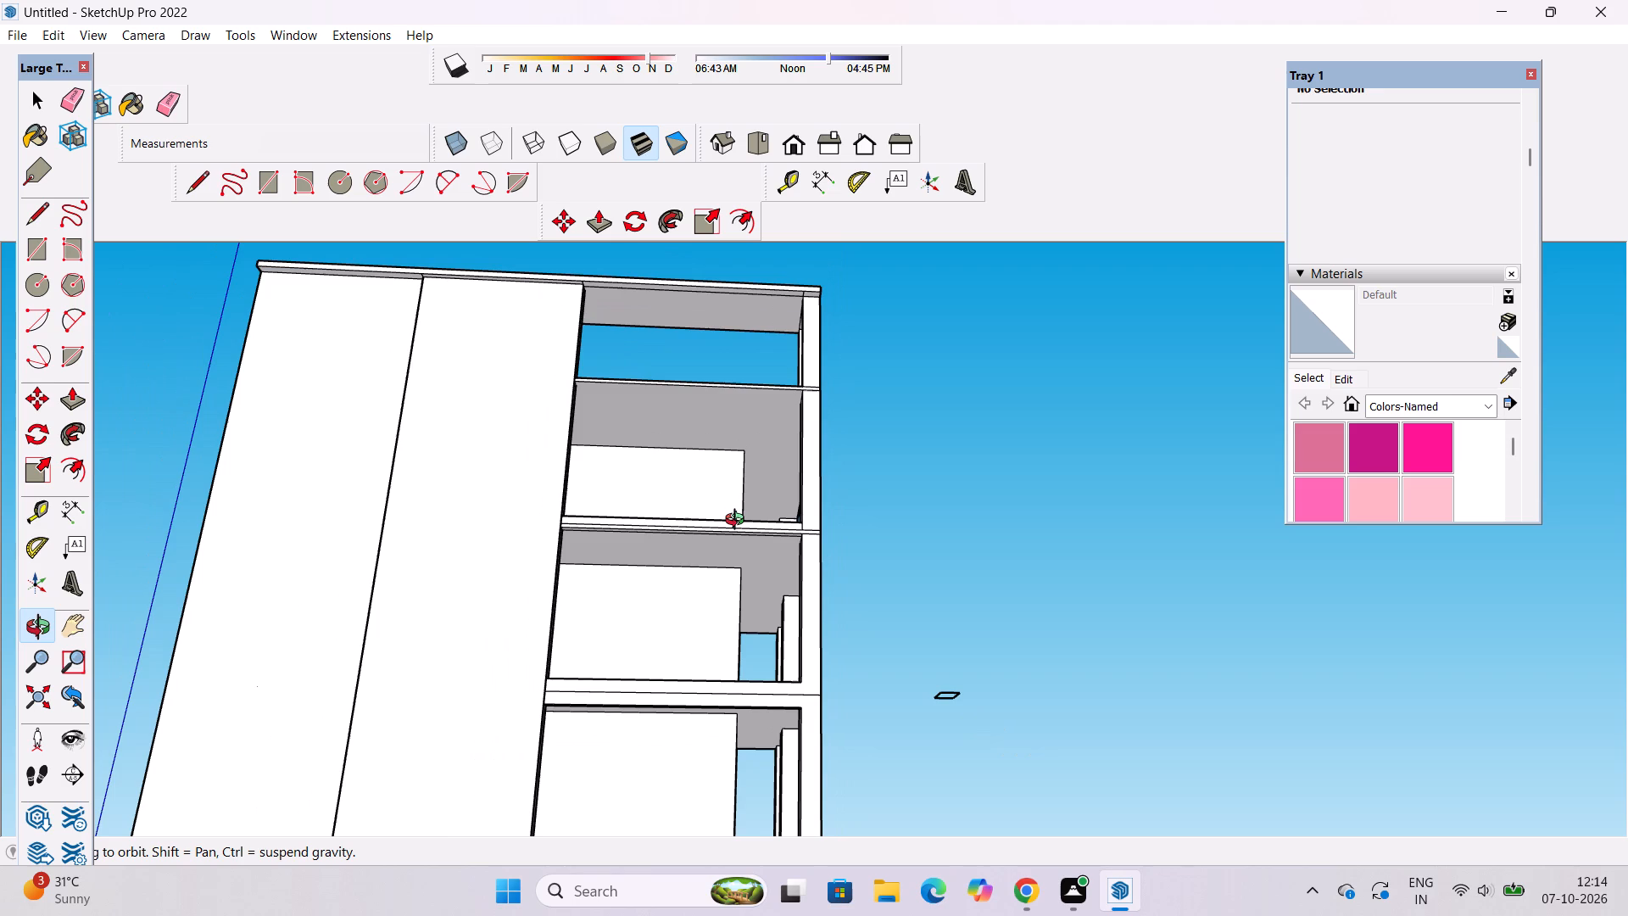
pyautogui.scroll(-8, 739, 522)
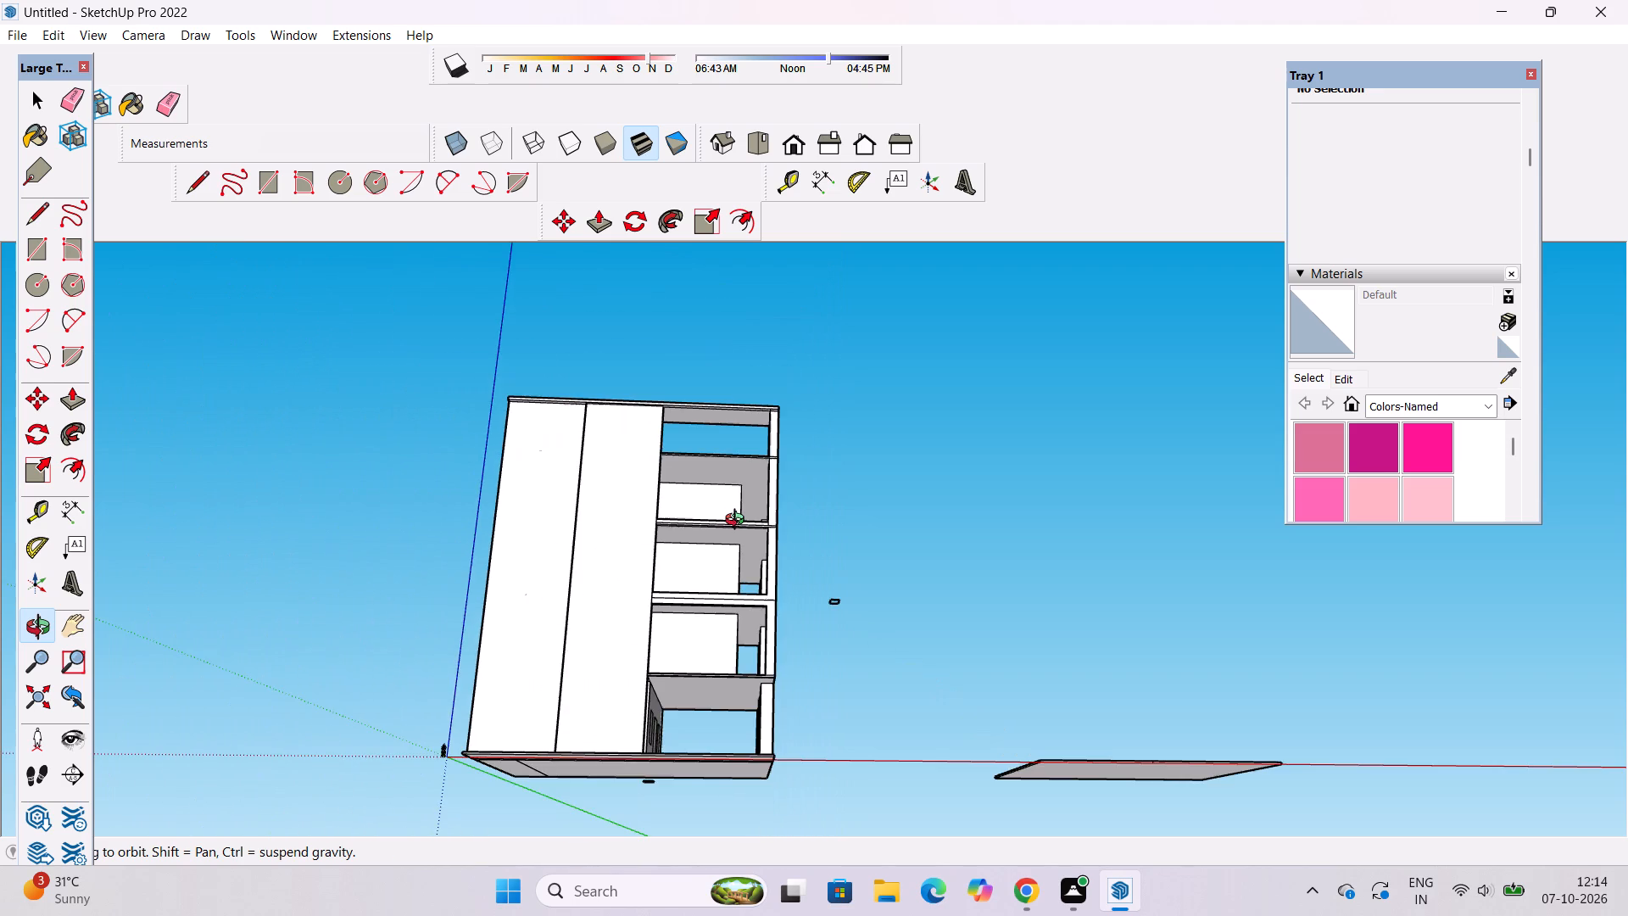
pyautogui.scroll(4, 739, 522)
pyautogui.scroll(-2, 739, 522)
pyautogui.moveTo(861, 325); pyautogui.dragTo(890, 513)
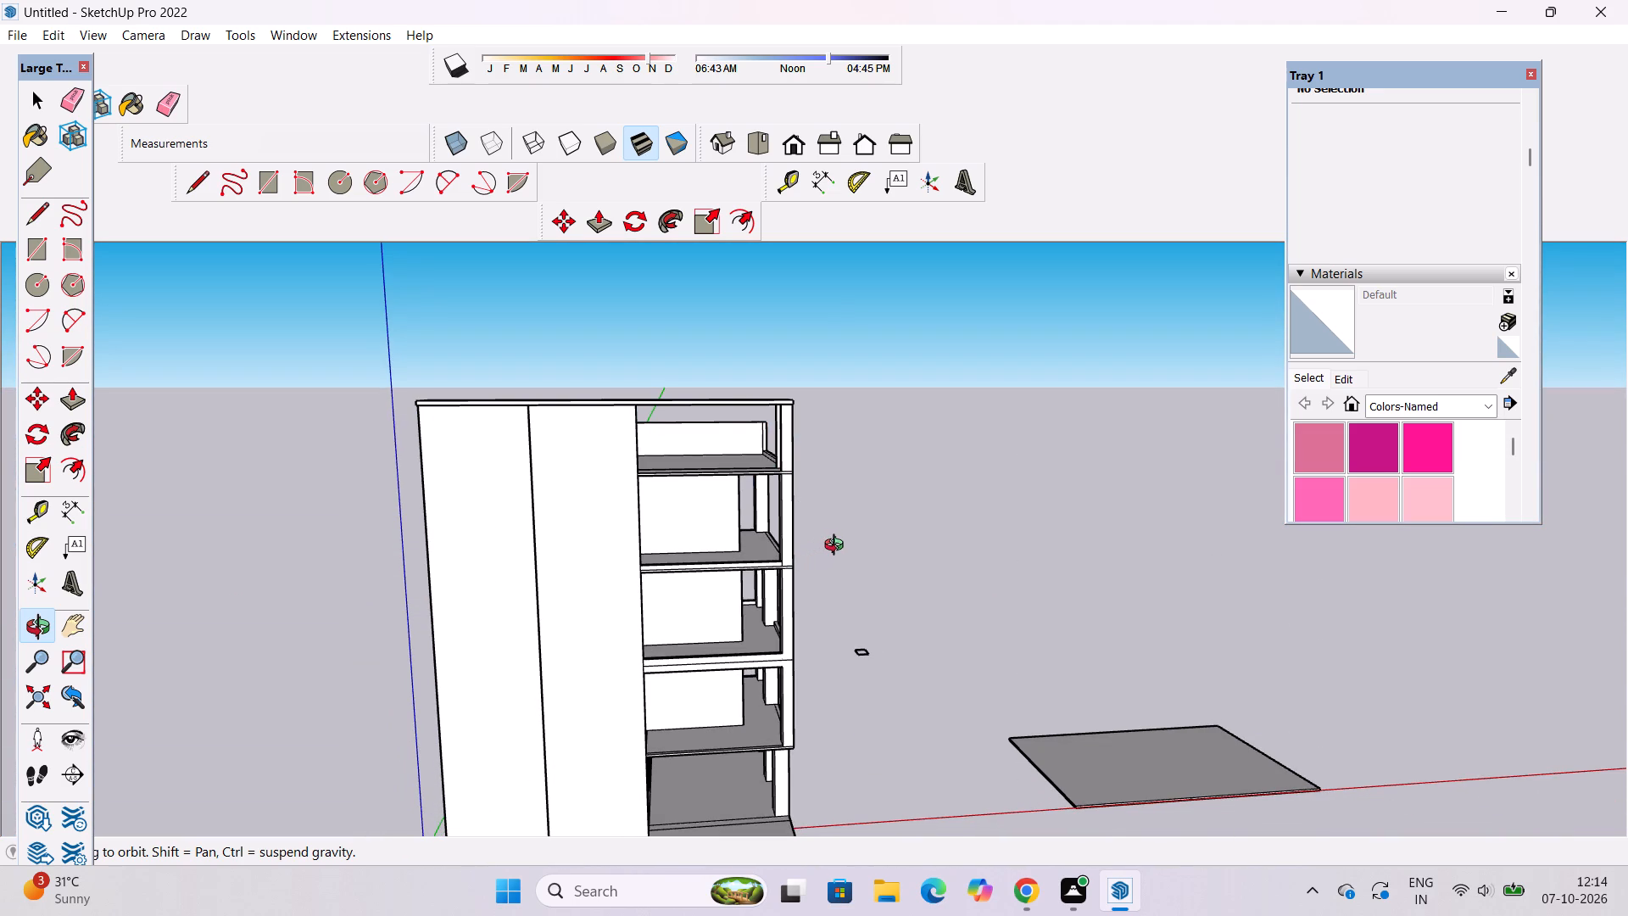
pyautogui.scroll(-4, 838, 520)
pyautogui.keyDown('shift'); pyautogui.moveTo(795, 558); pyautogui.dragTo(831, 437); pyautogui.keyUp('shift')
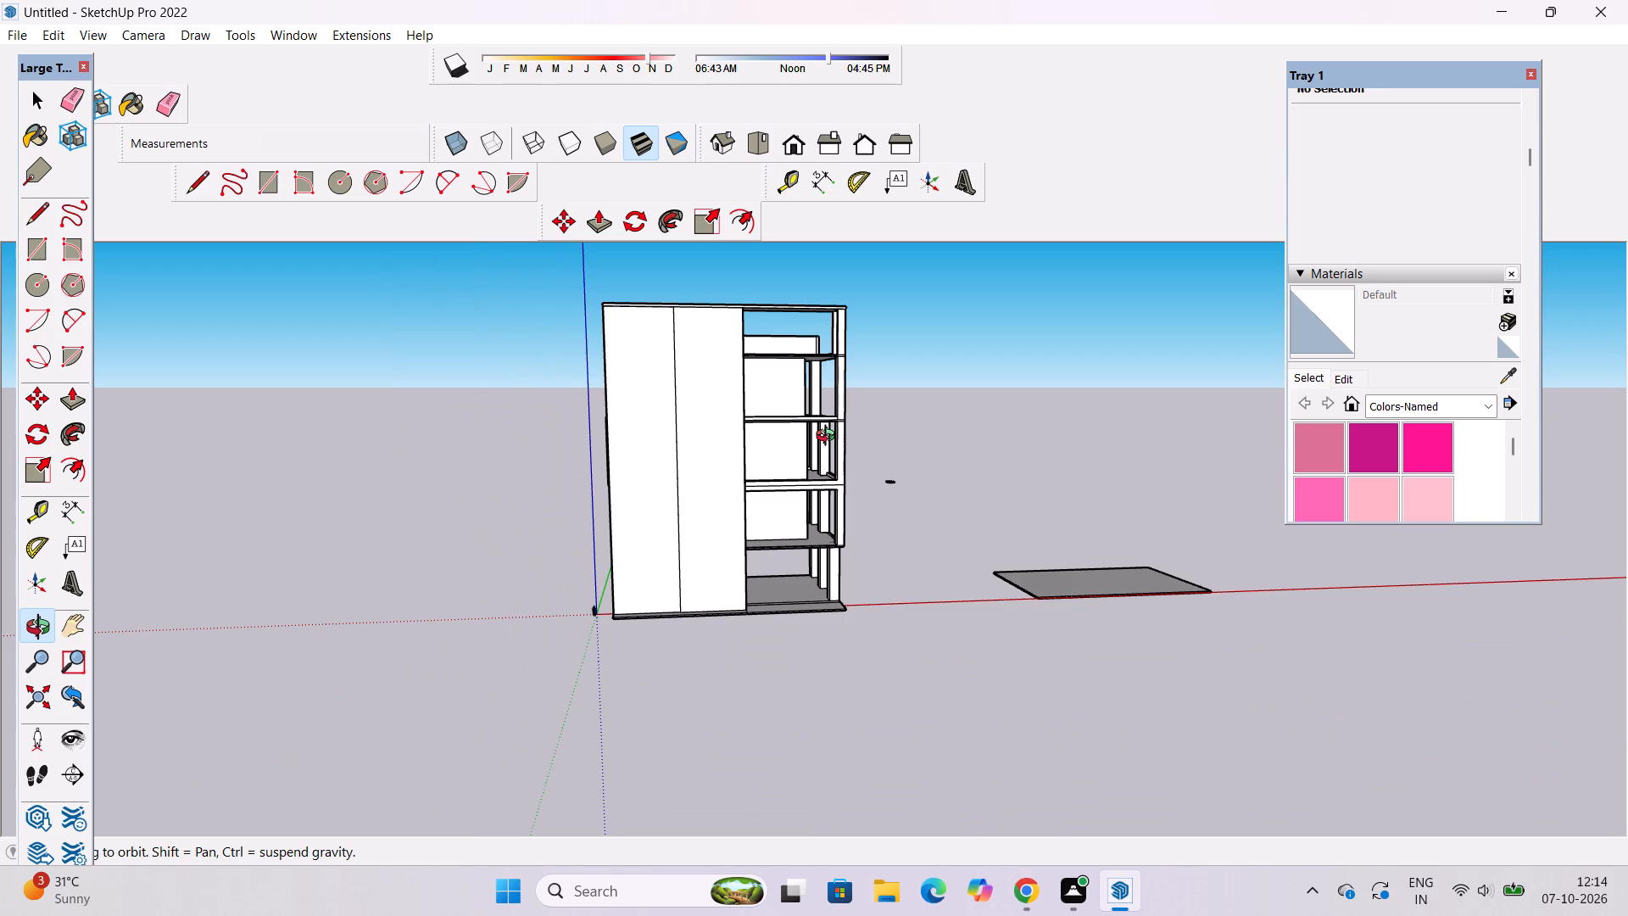
pyautogui.scroll(-4, 830, 430)
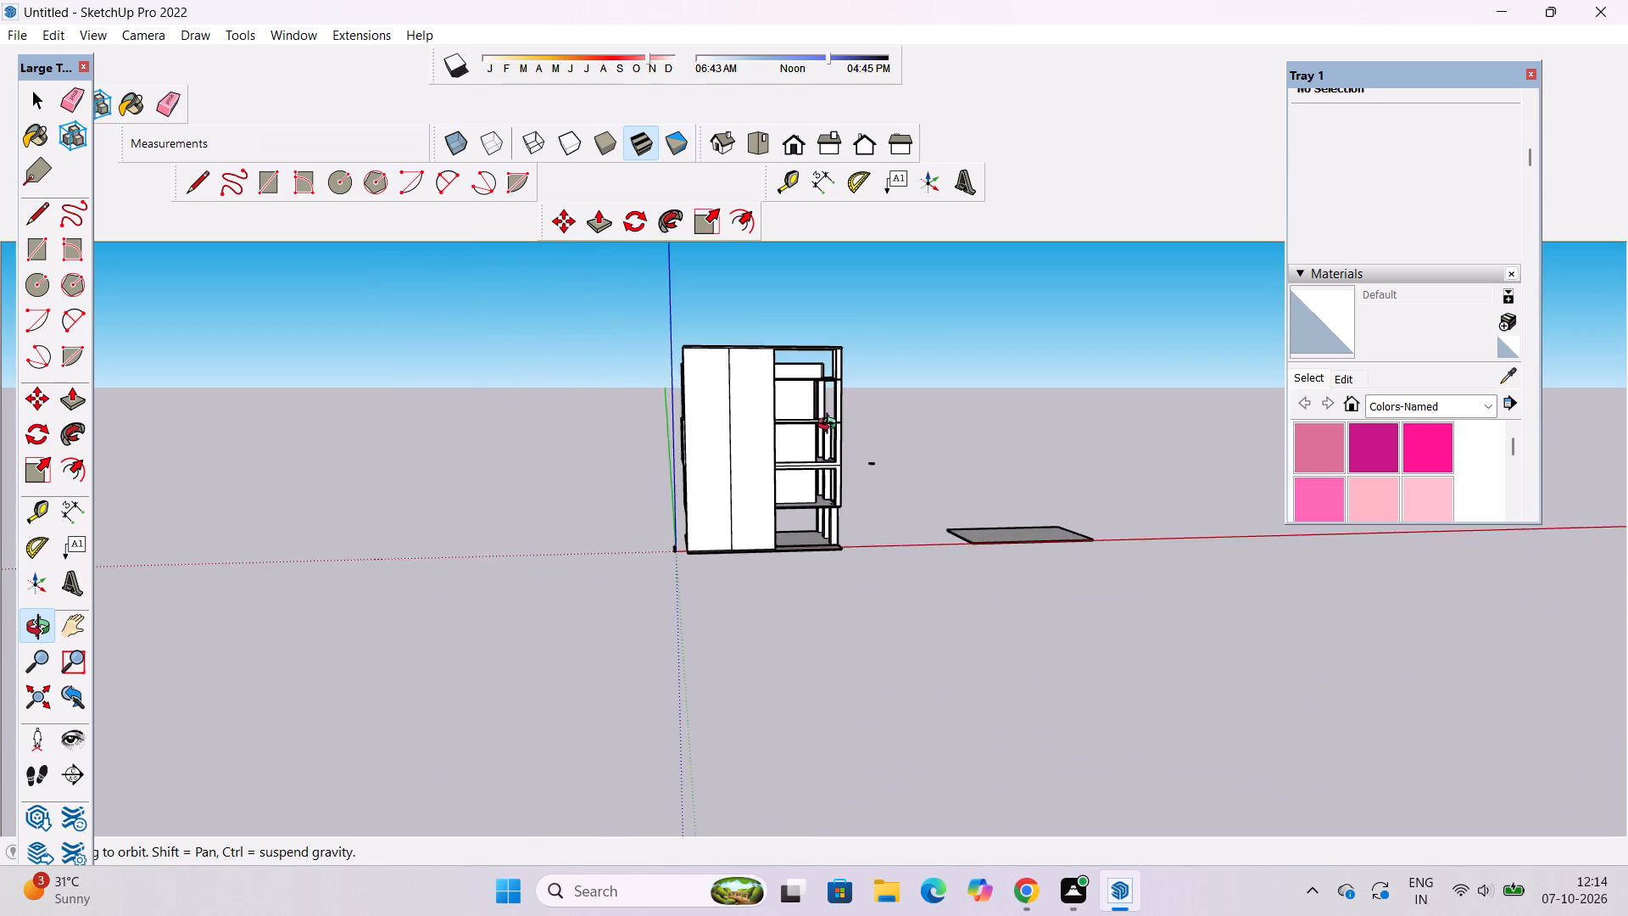
pyautogui.scroll(3, 831, 426)
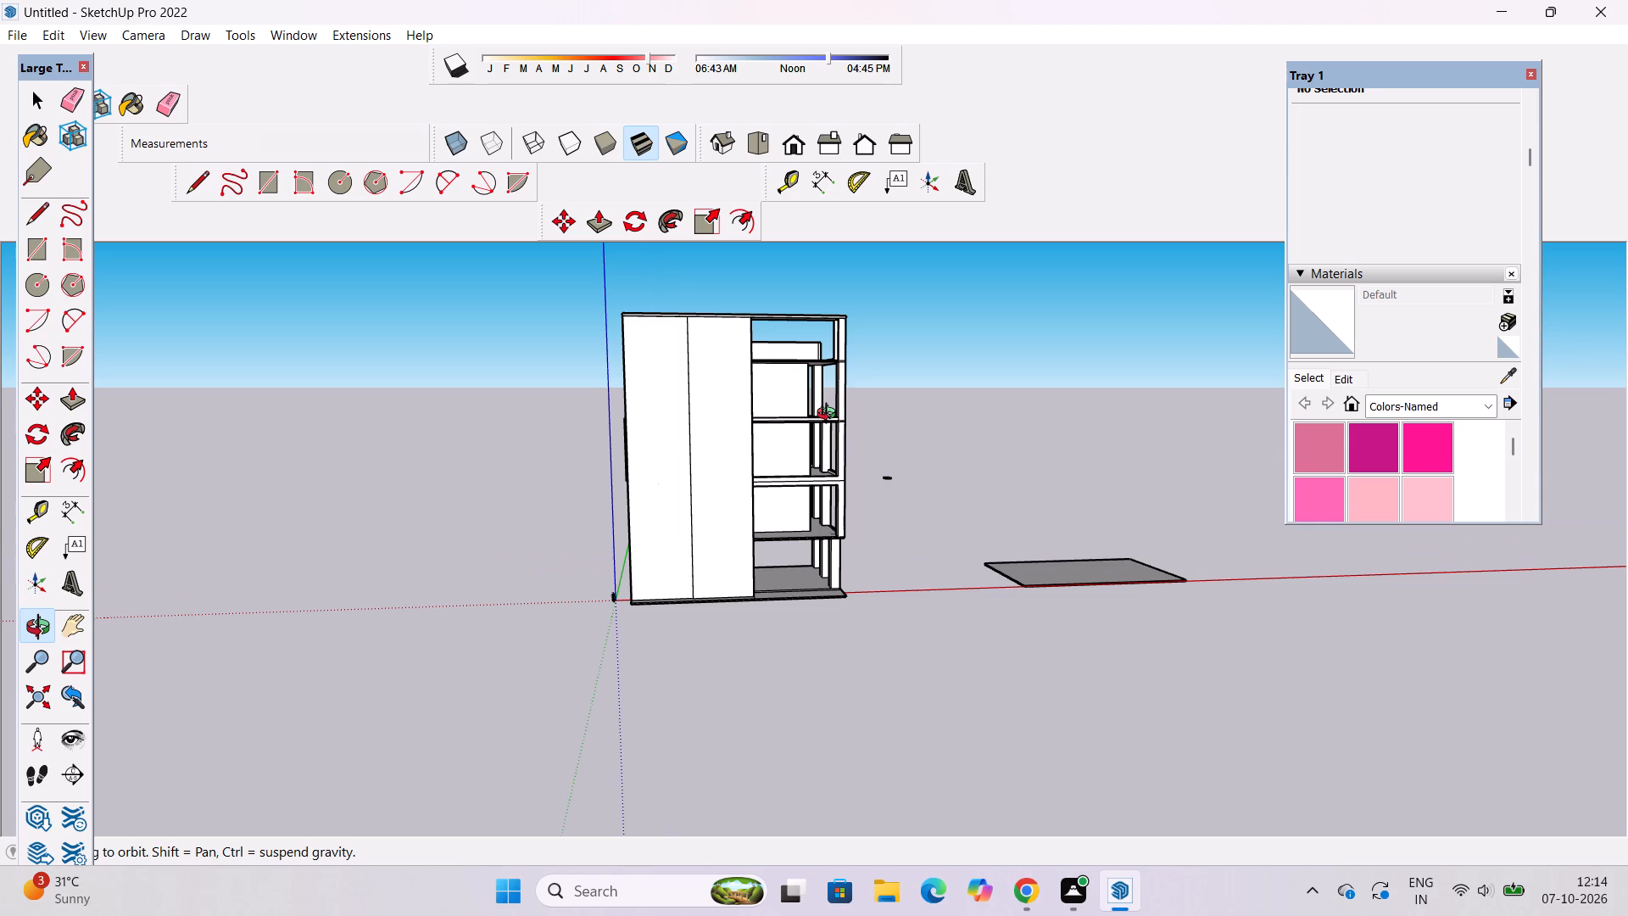
pyautogui.scroll(-1, 830, 416)
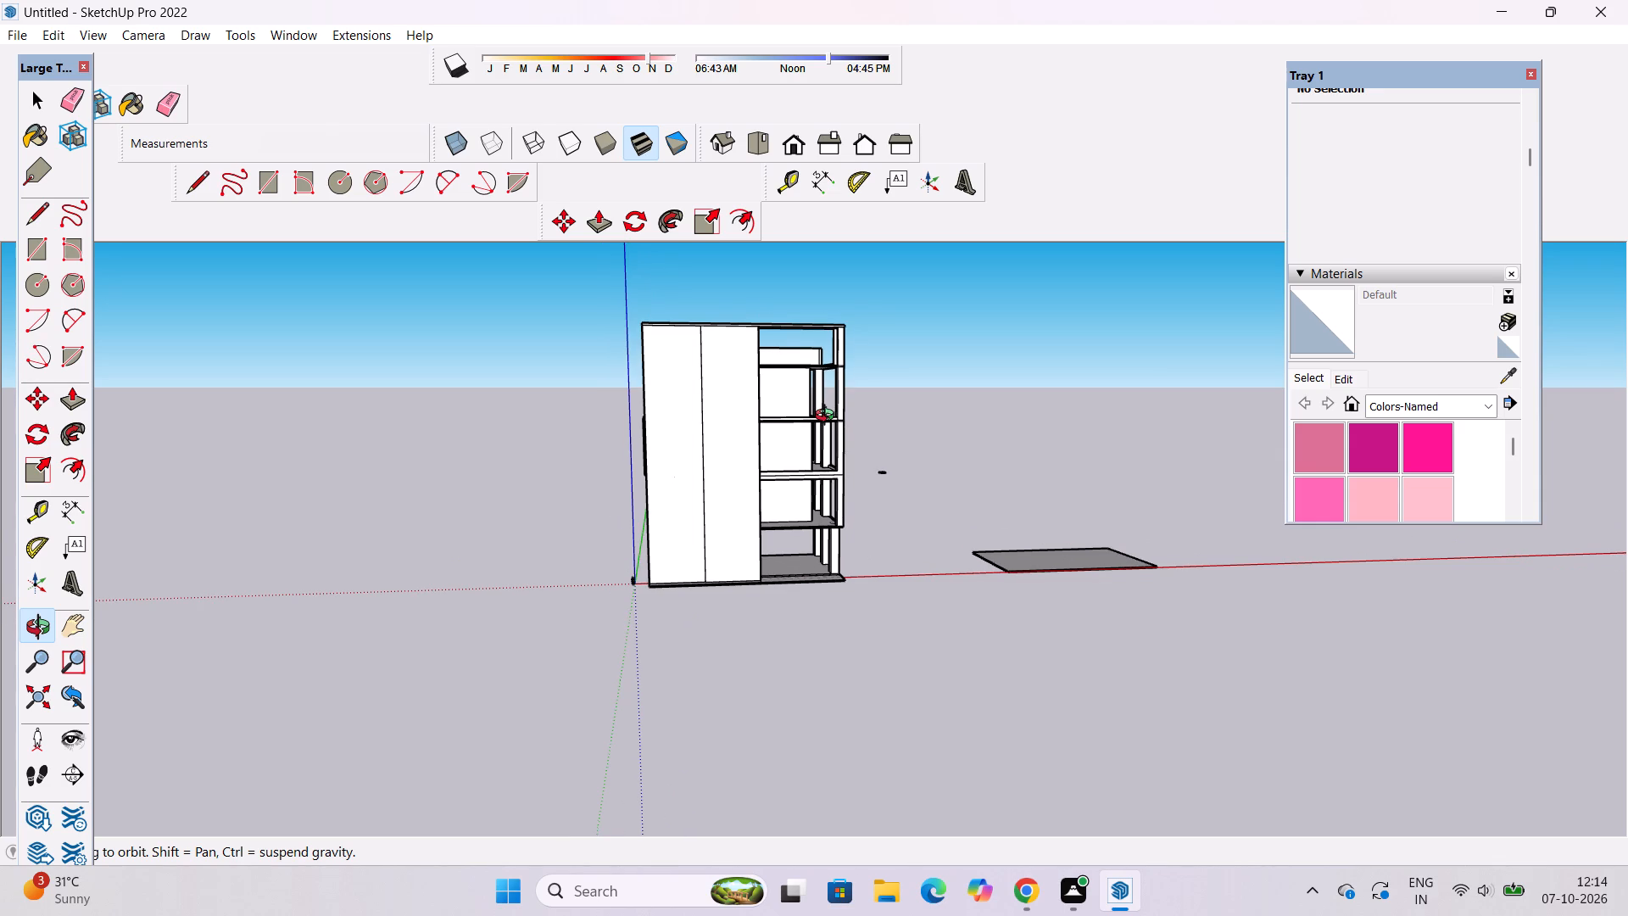
pyautogui.scroll(2, 878, 498)
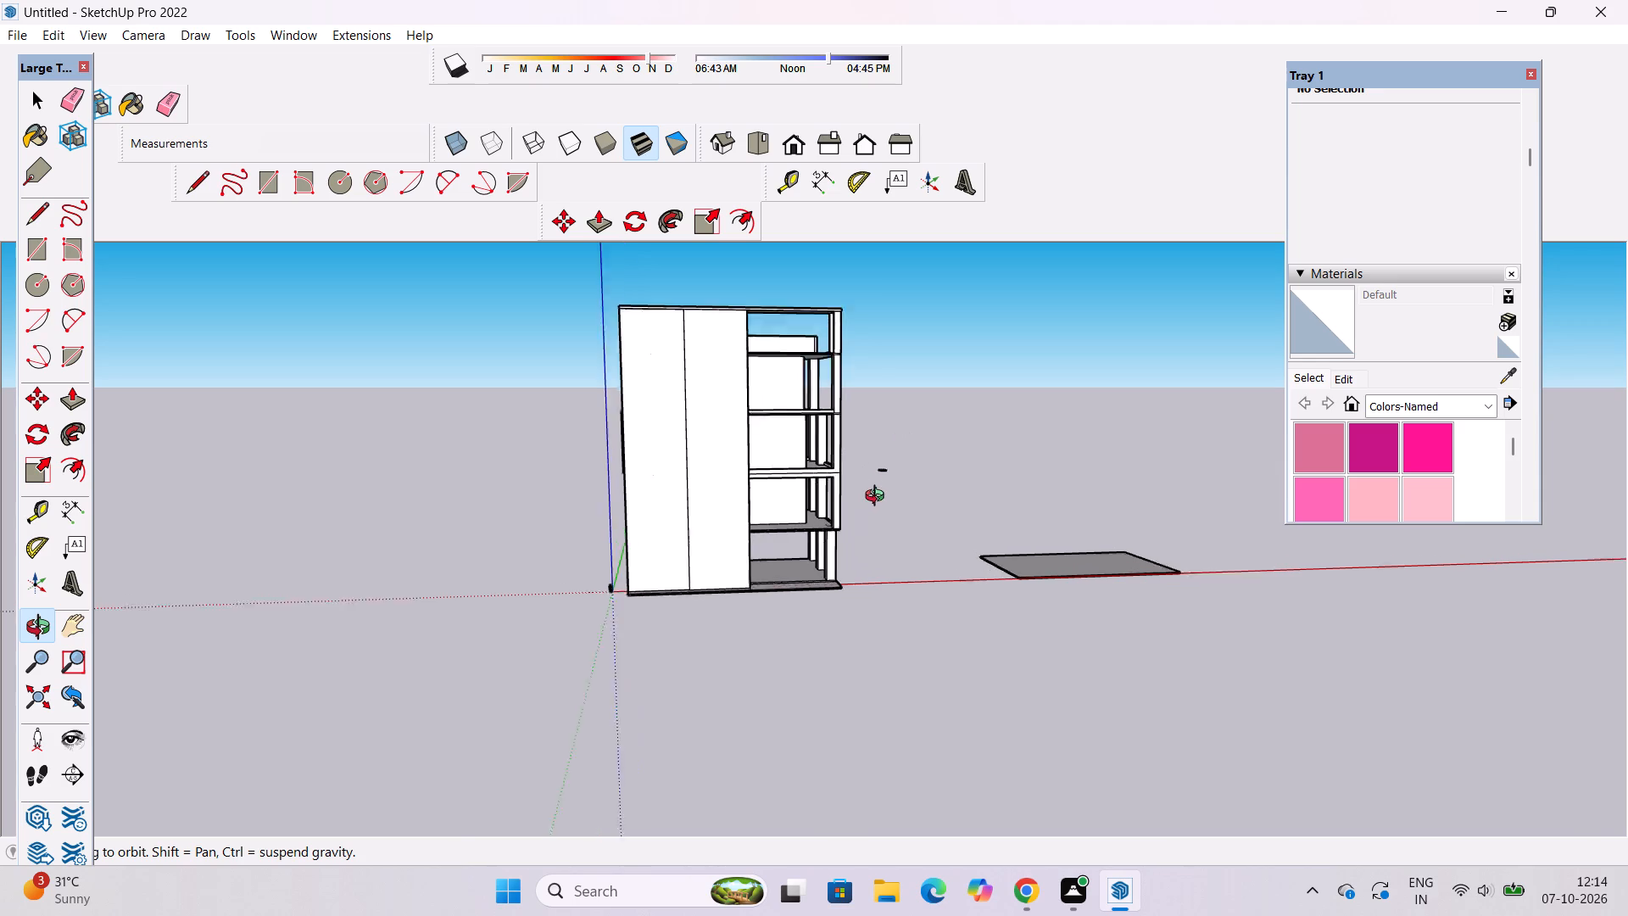
pyautogui.scroll(1, 878, 498)
pyautogui.keyDown('shift'); pyautogui.moveTo(911, 478); pyautogui.dragTo(789, 512); pyautogui.keyUp('shift')
pyautogui.scroll(3, 730, 547)
pyautogui.keyDown('shift'); pyautogui.moveTo(536, 547); pyautogui.dragTo(571, 612); pyautogui.keyUp('shift')
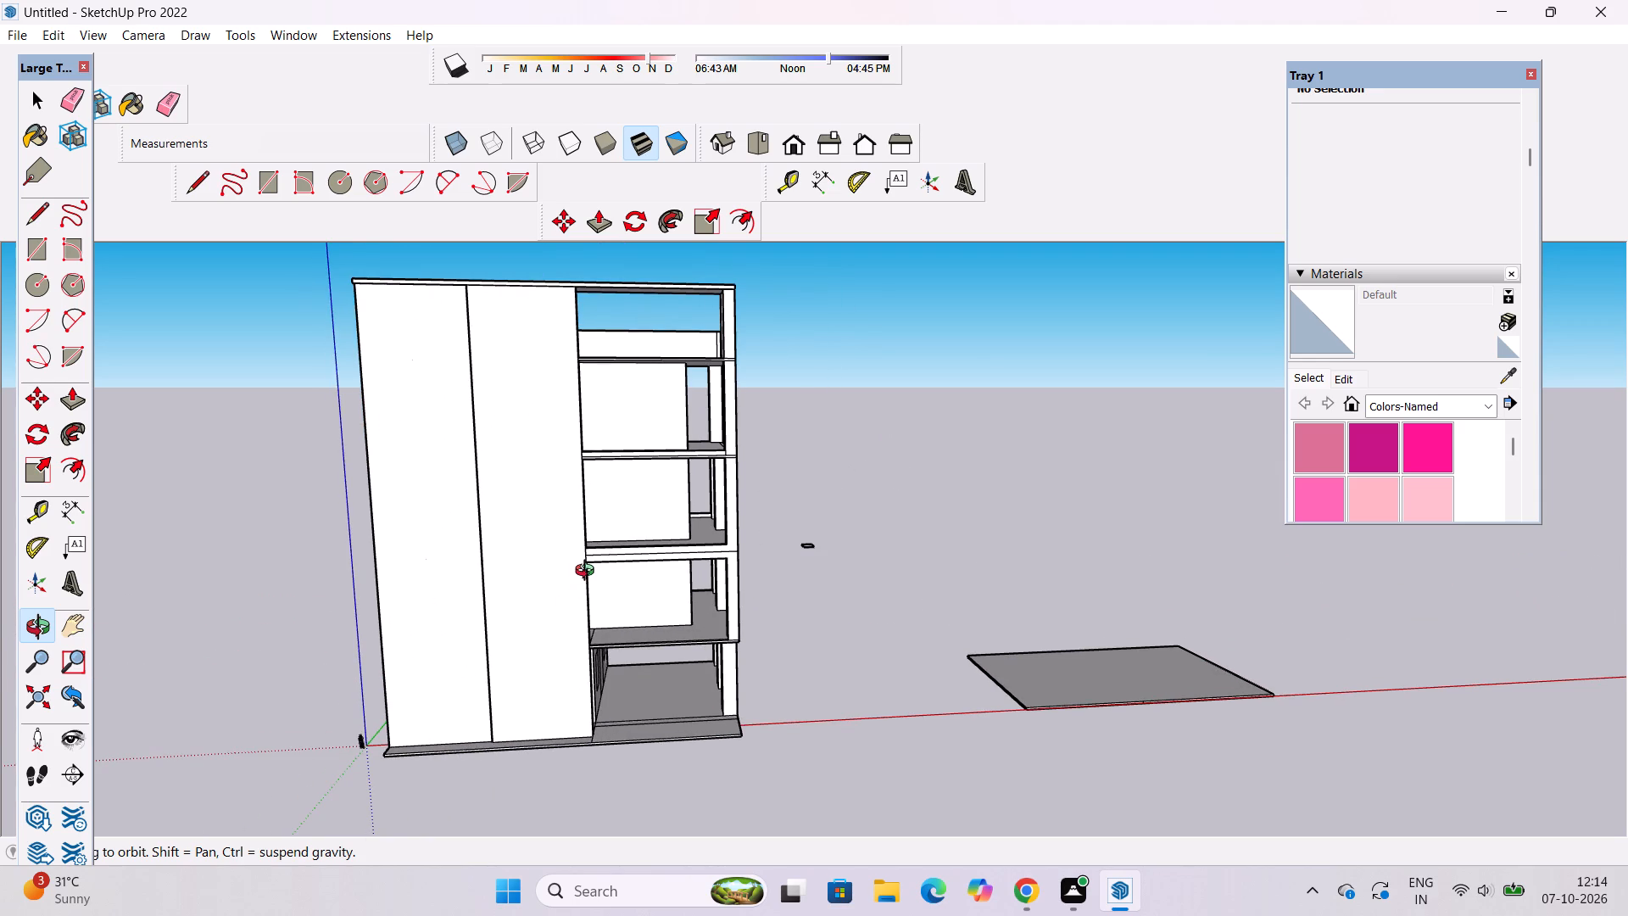
pyautogui.scroll(-5, 591, 572)
pyautogui.moveTo(754, 500); pyautogui.dragTo(562, 611)
pyautogui.scroll(9, 646, 454)
pyautogui.moveTo(716, 533); pyautogui.dragTo(896, 507)
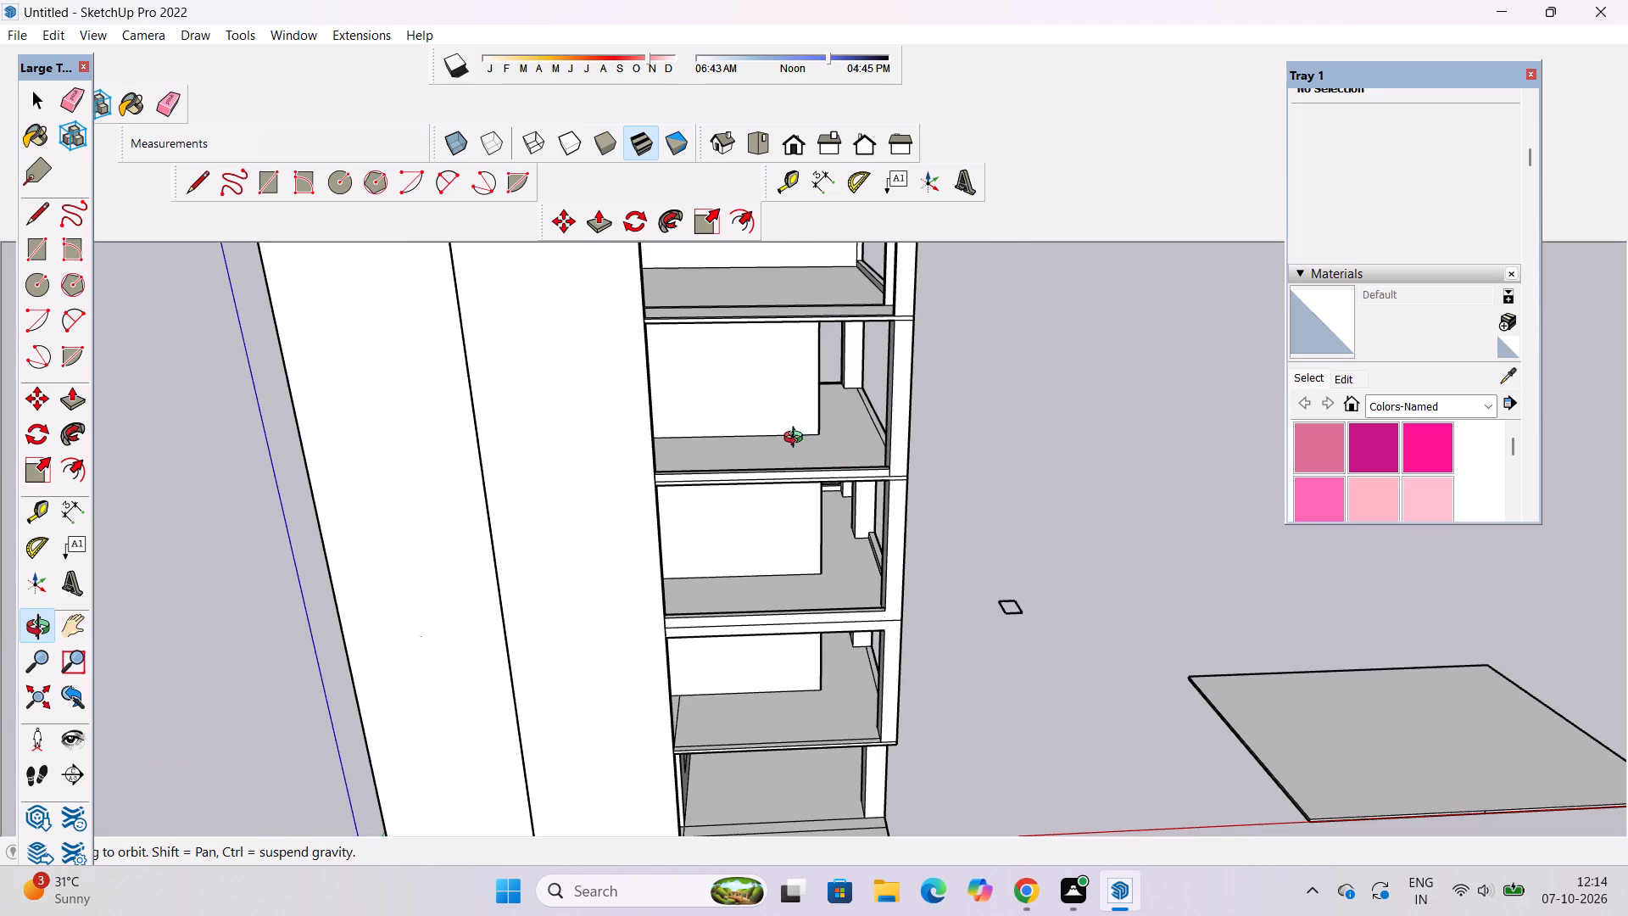
# Draw a door-shaped rectangle about 14' 10" wide and 26' 3" high from the inner wall's base, in the second bay from the top.
pyautogui.keyDown('shift'); pyautogui.moveTo(794, 467); pyautogui.dragTo(652, 551); pyautogui.keyUp('shift')
pyautogui.scroll(3, 630, 559)
pyautogui.moveTo(633, 581); pyautogui.dragTo(621, 490)
pyautogui.keyDown('shift'); pyautogui.moveTo(620, 485); pyautogui.dragTo(659, 578); pyautogui.keyUp('shift')
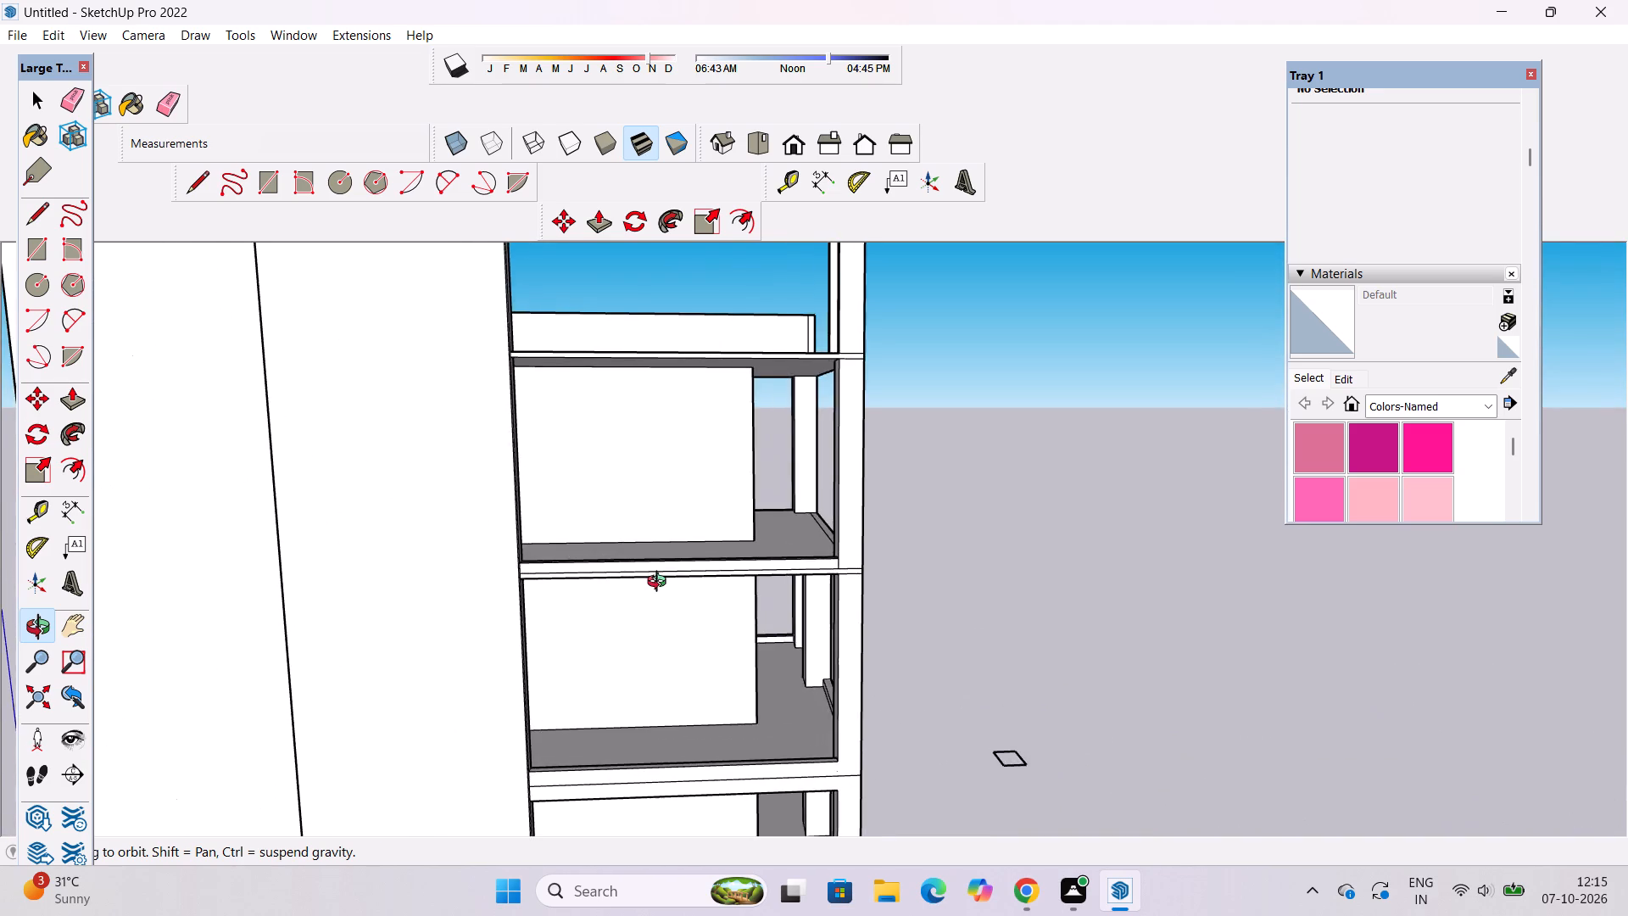
pyautogui.moveTo(661, 584); pyautogui.dragTo(605, 580)
pyautogui.scroll(6, 602, 558)
pyautogui.keyDown('shift'); pyautogui.moveTo(607, 546); pyautogui.dragTo(633, 628); pyautogui.keyUp('shift')
pyautogui.keyDown('shift'); pyautogui.moveTo(627, 595); pyautogui.dragTo(608, 630); pyautogui.keyUp('shift')
pyautogui.keyDown('shift'); pyautogui.moveTo(607, 631); pyautogui.dragTo(642, 623); pyautogui.keyUp('shift')
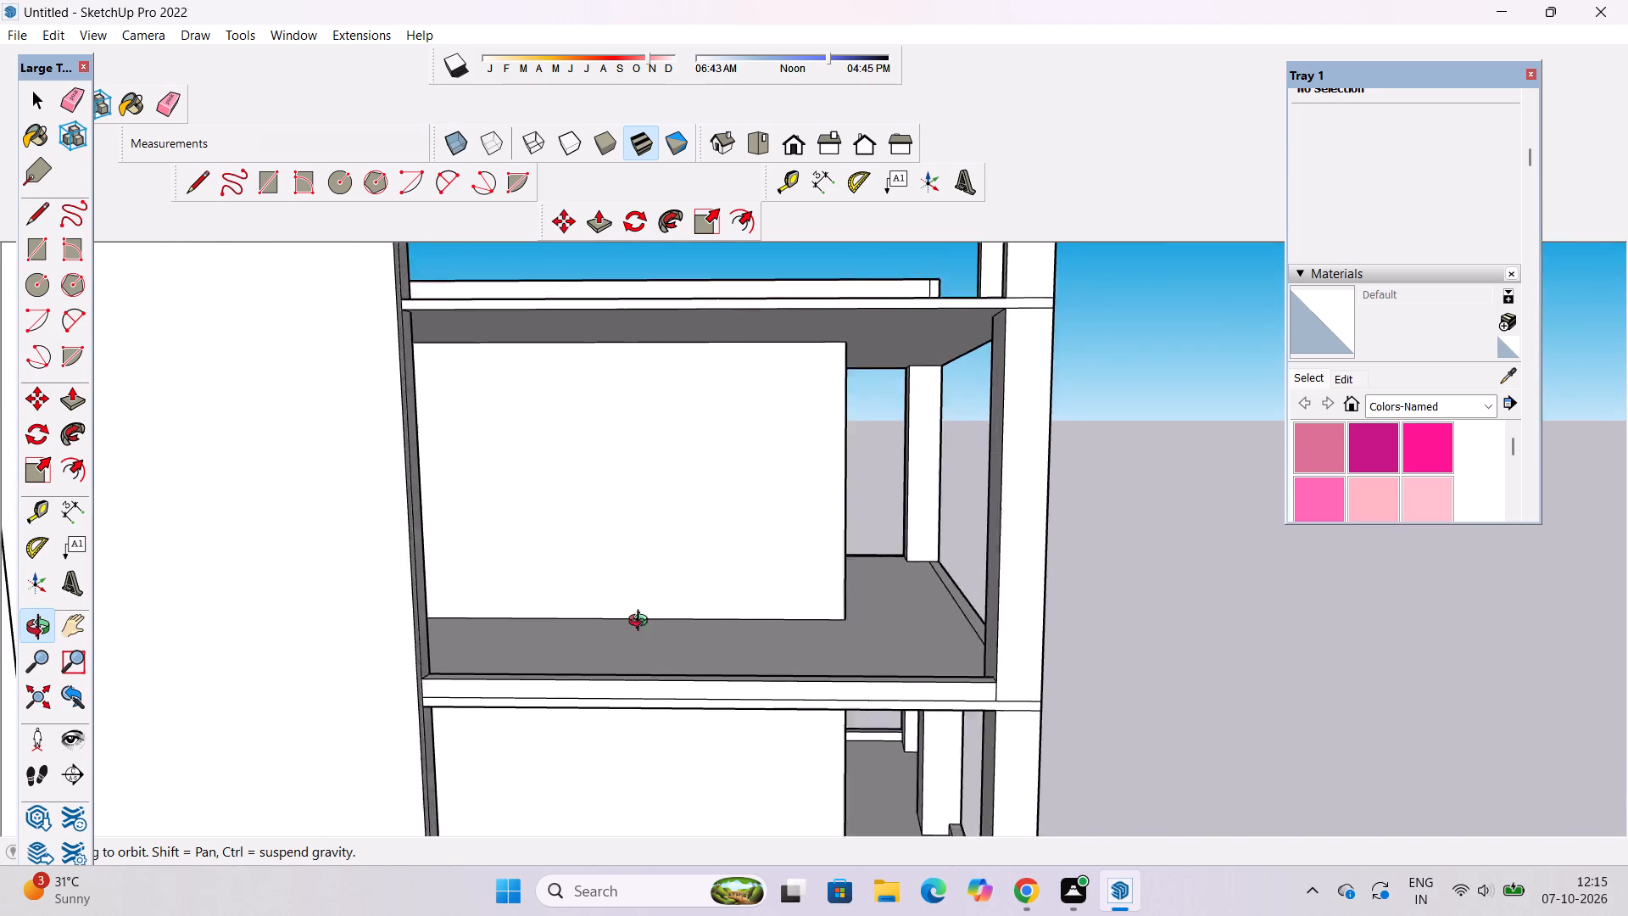
pyautogui.keyDown('shift'); pyautogui.moveTo(642, 623); pyautogui.dragTo(677, 616); pyautogui.keyUp('shift')
pyautogui.keyDown('shift'); pyautogui.moveTo(677, 616); pyautogui.dragTo(638, 651); pyautogui.keyUp('shift')
pyautogui.press('r')
pyautogui.scroll(-4, 531, 593)
pyautogui.scroll(3, 674, 617)
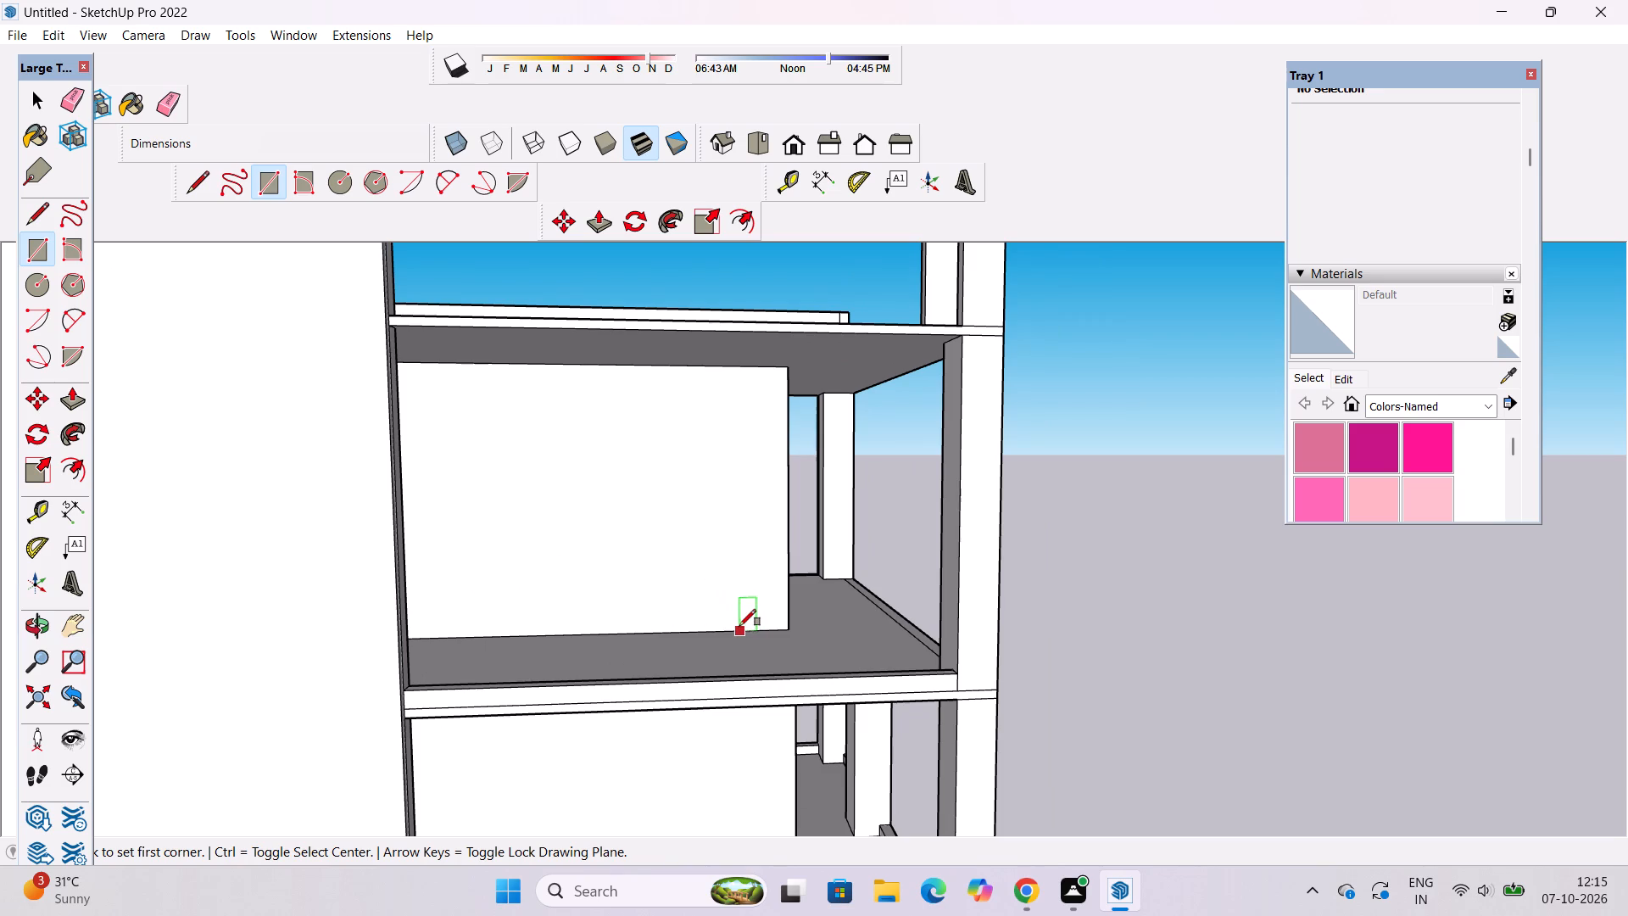
pyautogui.click(711, 628)
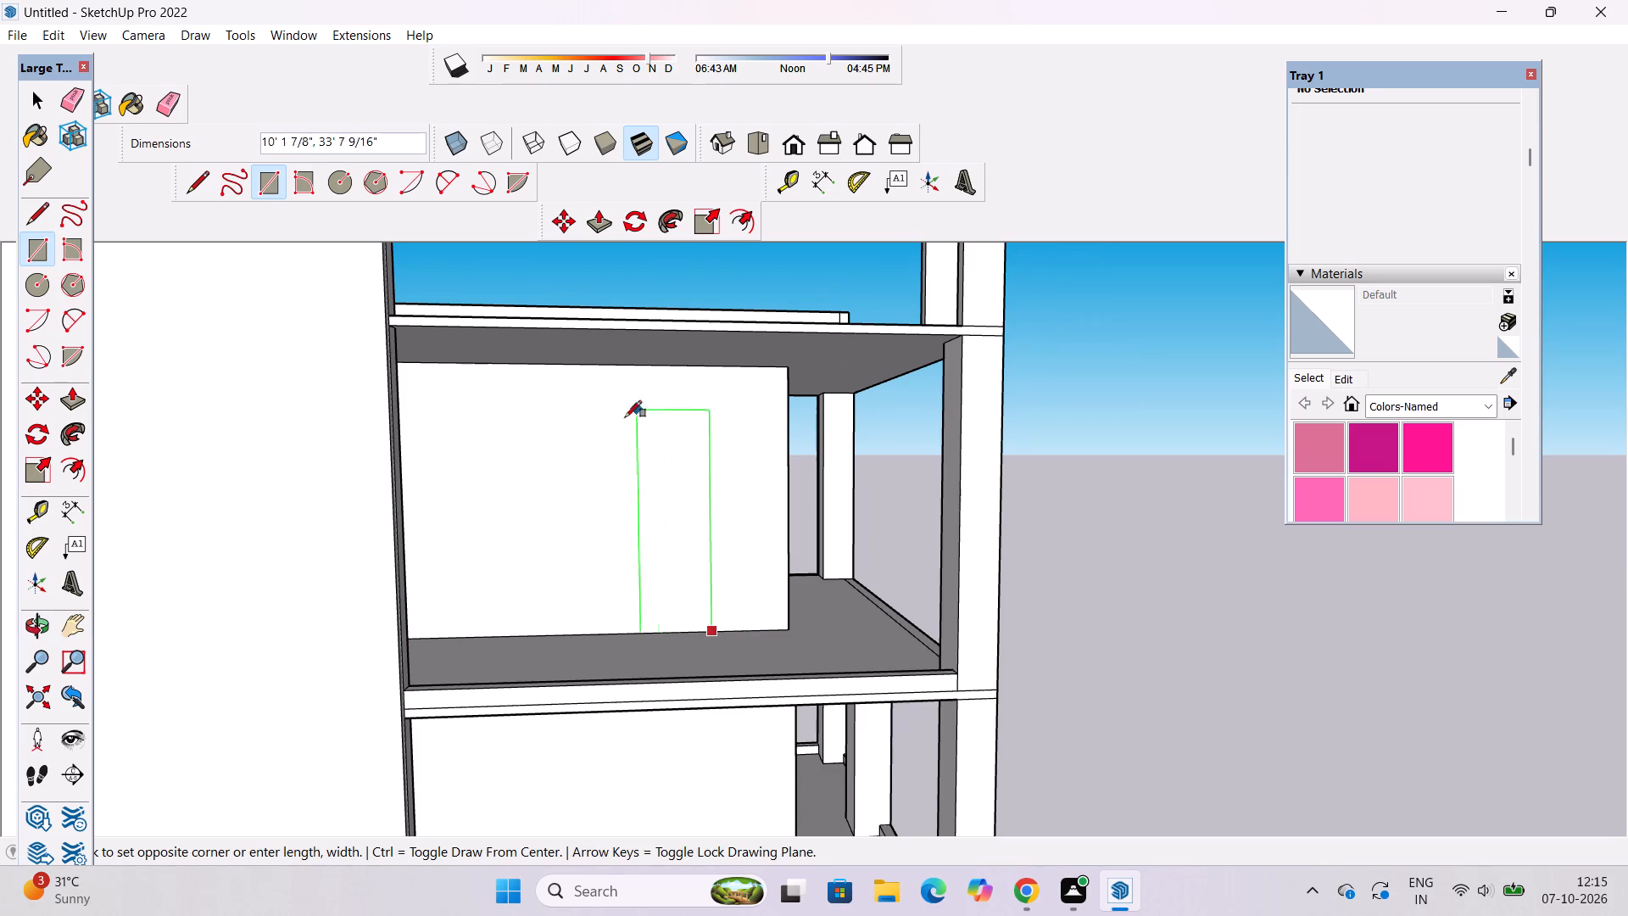
pyautogui.click(609, 459)
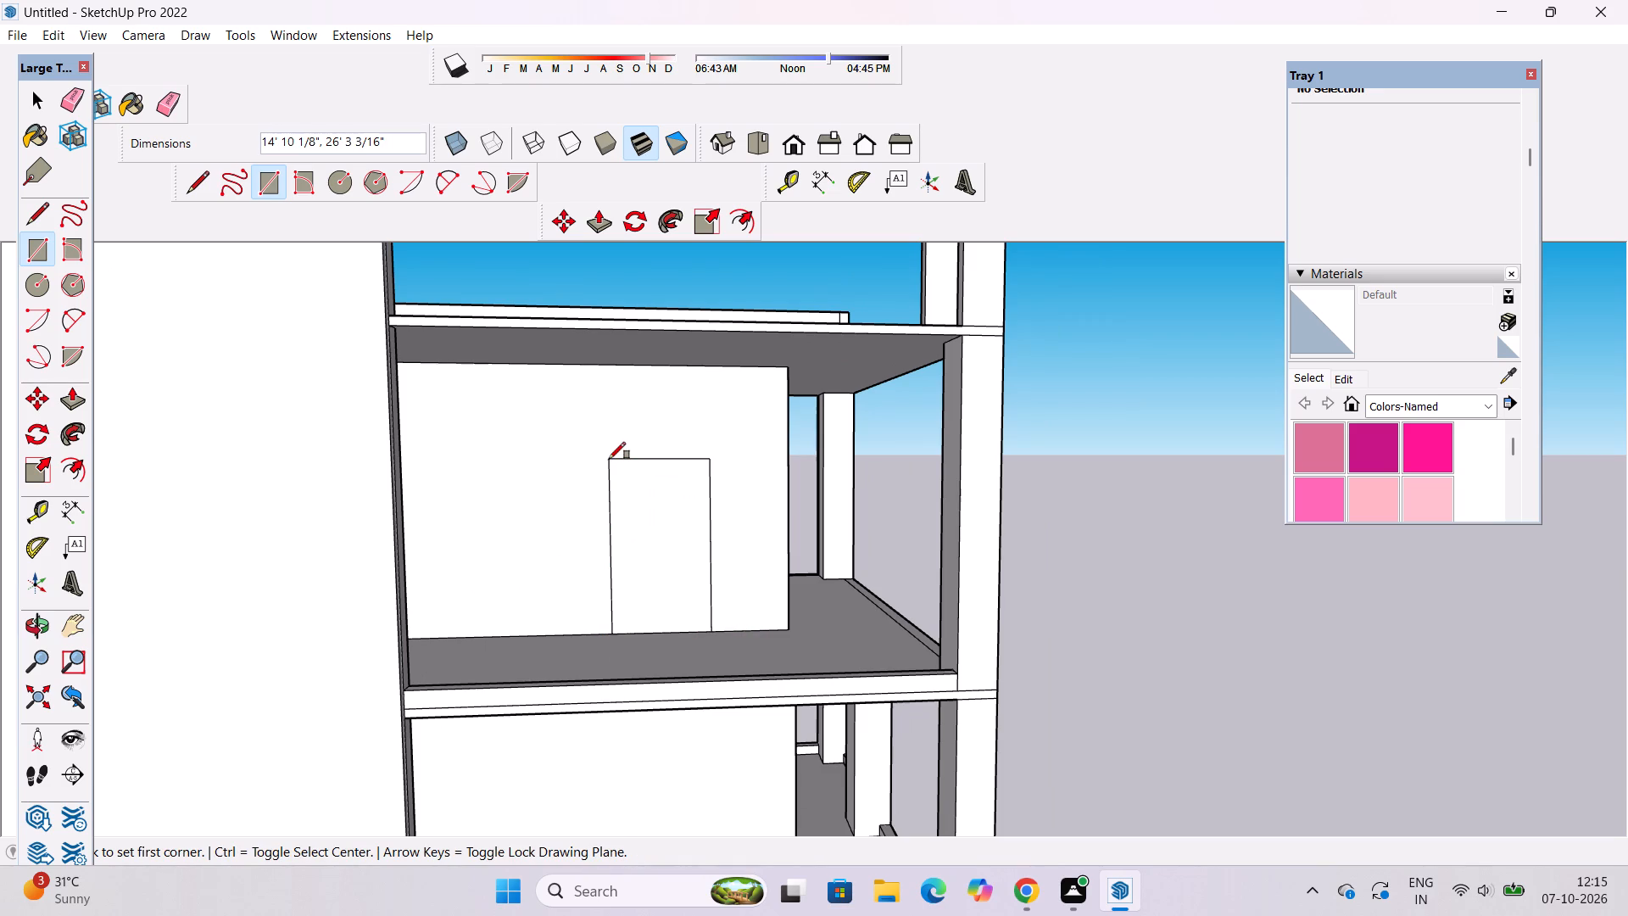
# Offset the door rectangle's outline 8" outward to form a frame around it.
pyautogui.write('of')
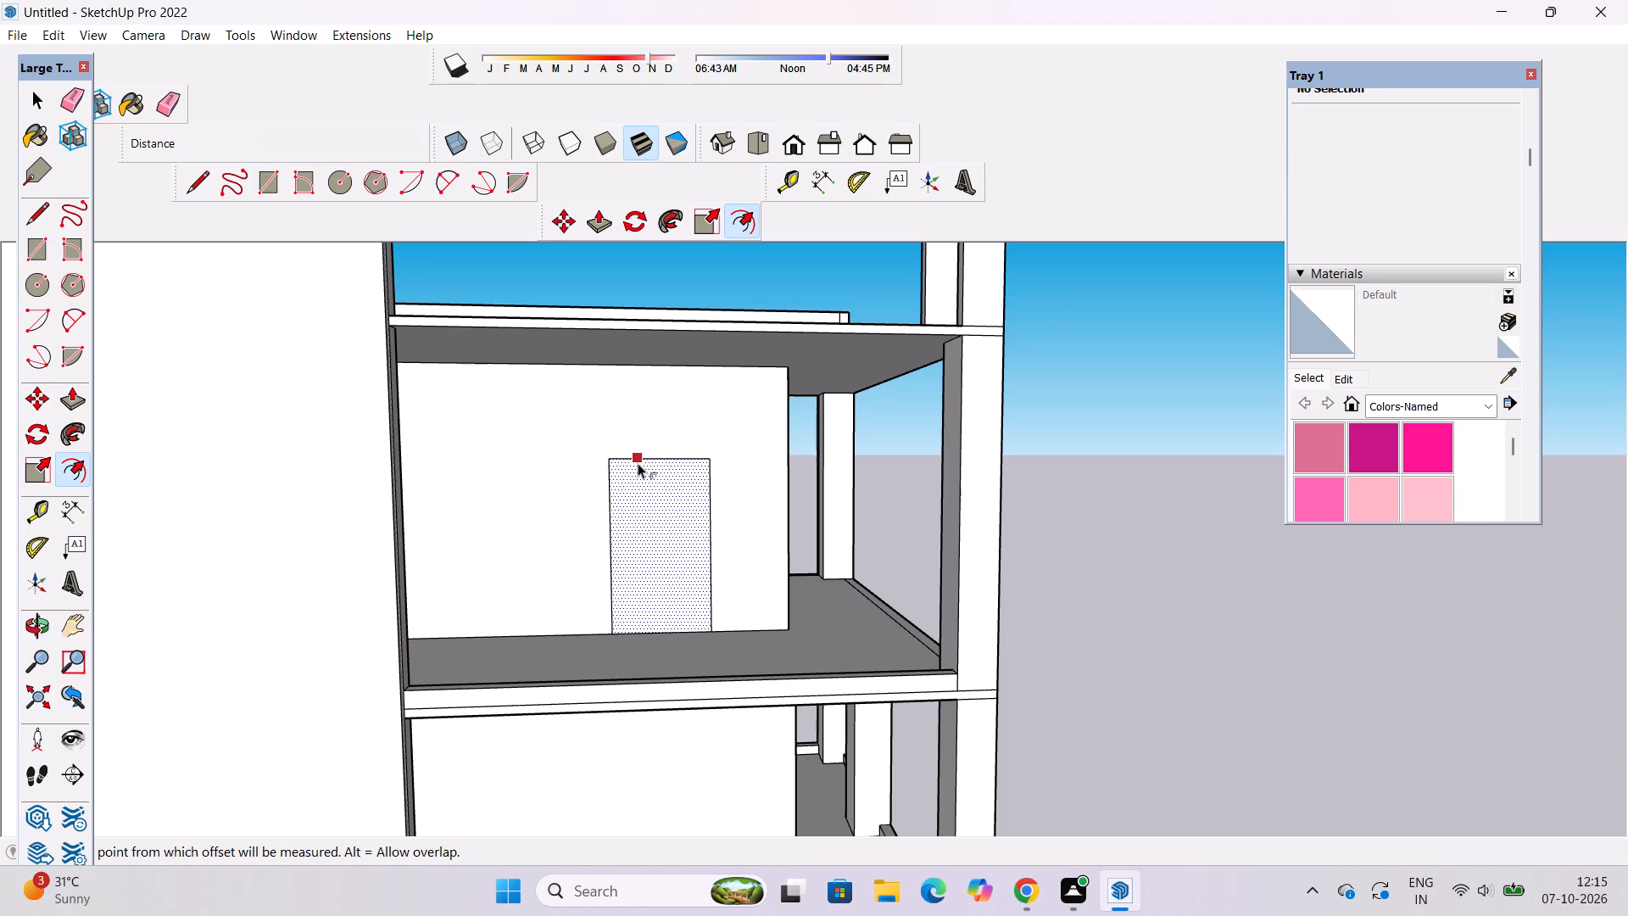
pyautogui.click(638, 463)
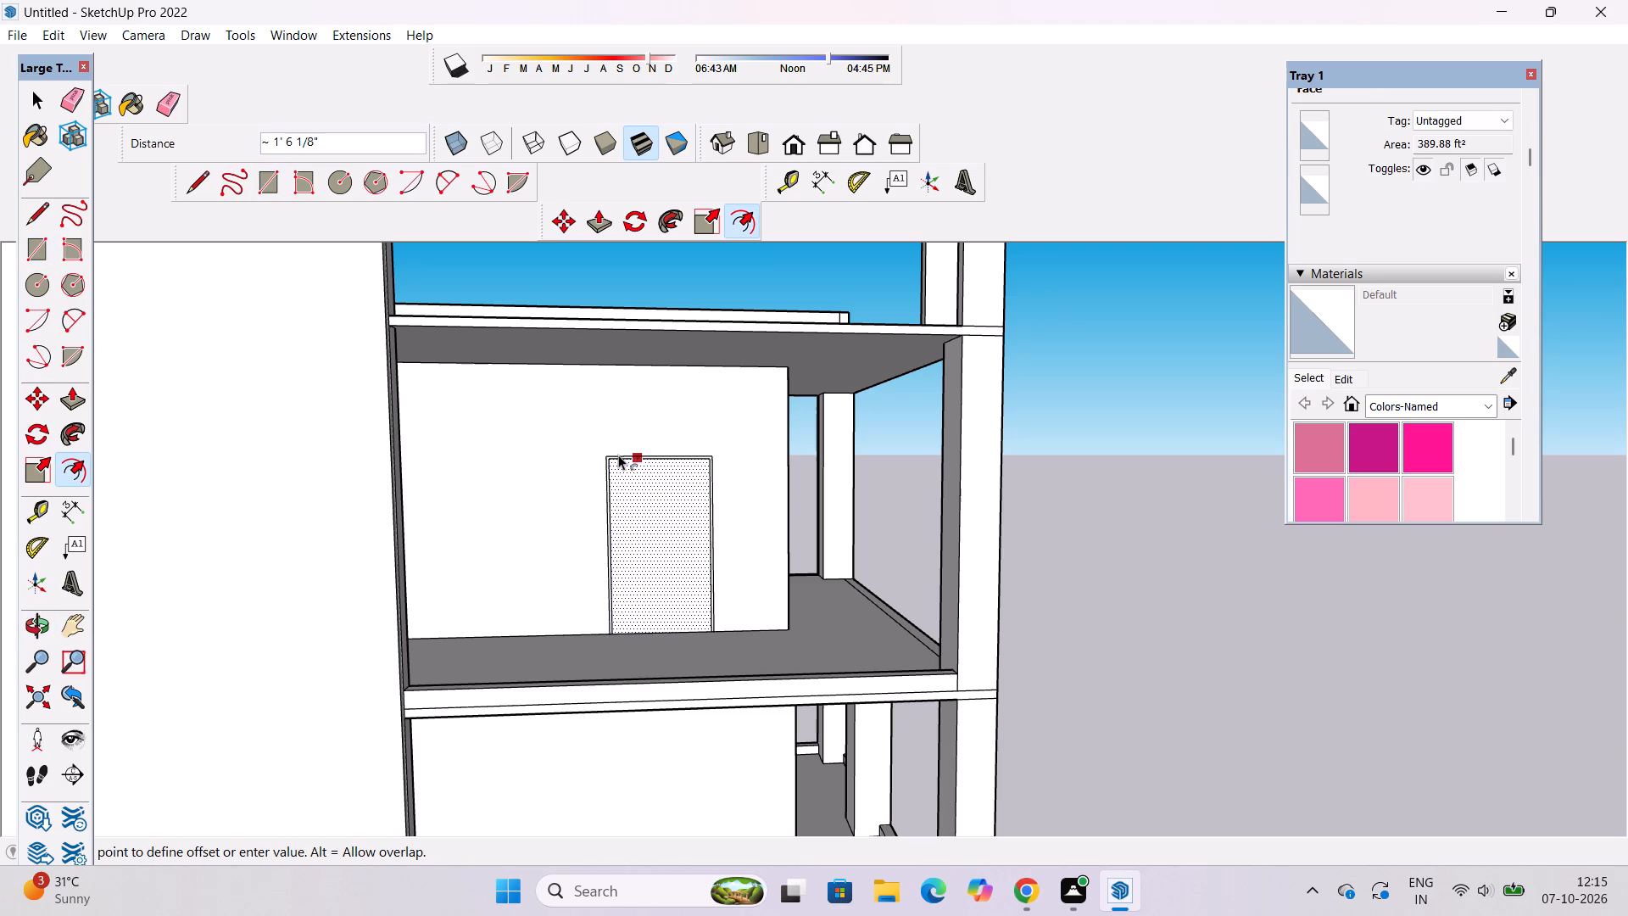
pyautogui.press('8')
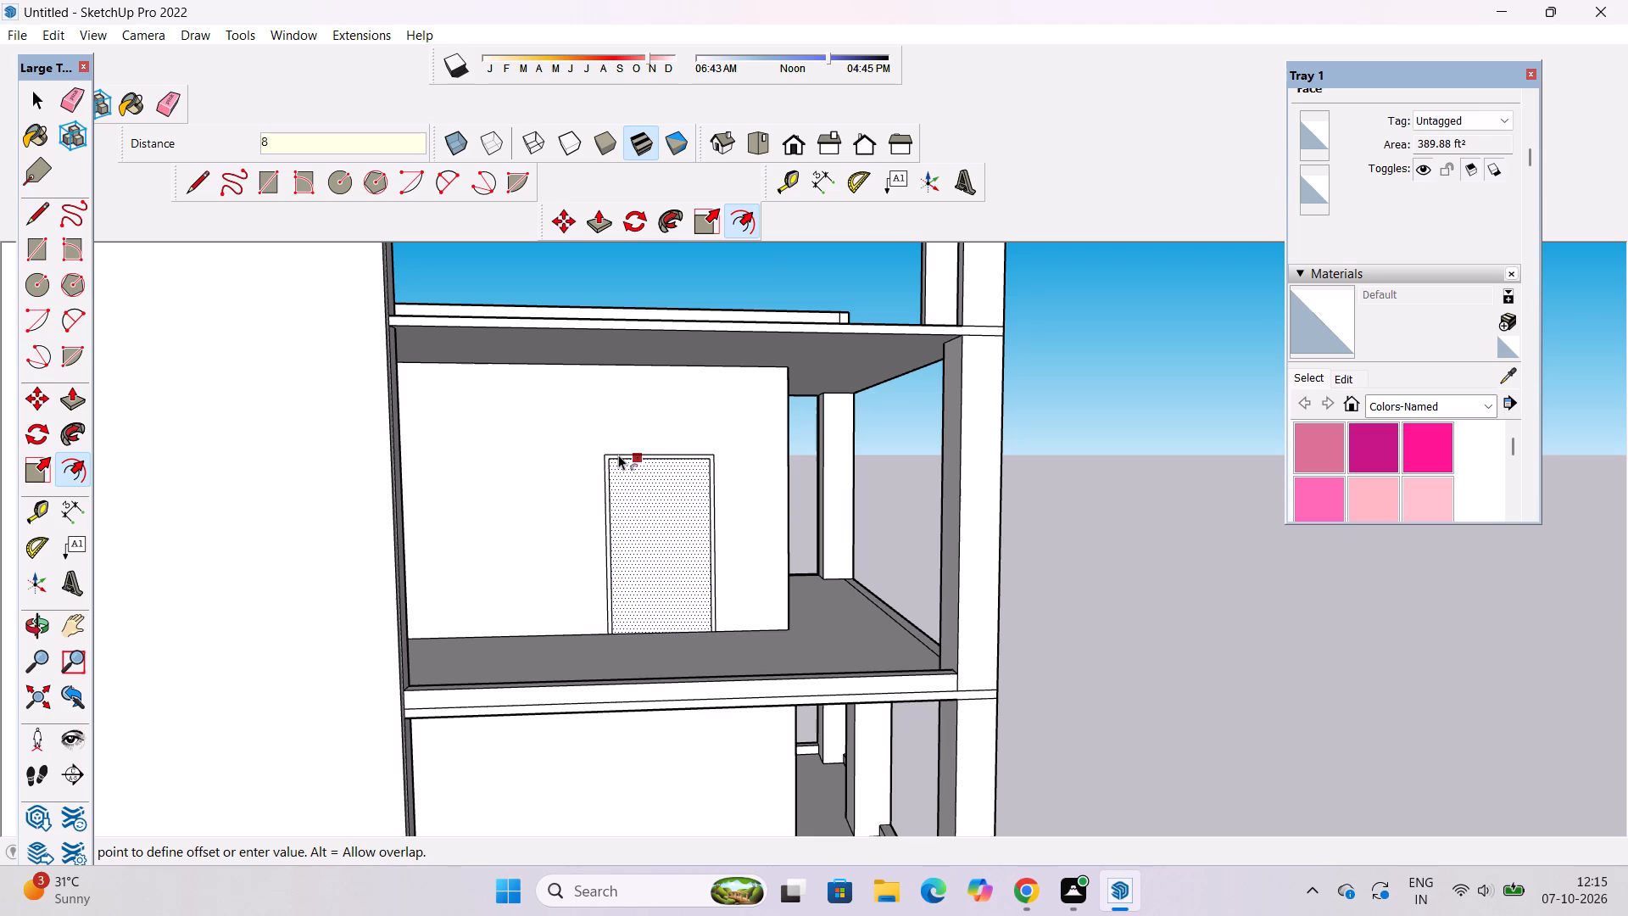
pyautogui.hotkey('shift', '"')
pyautogui.press('Return')
pyautogui.scroll(-5, 607, 461)
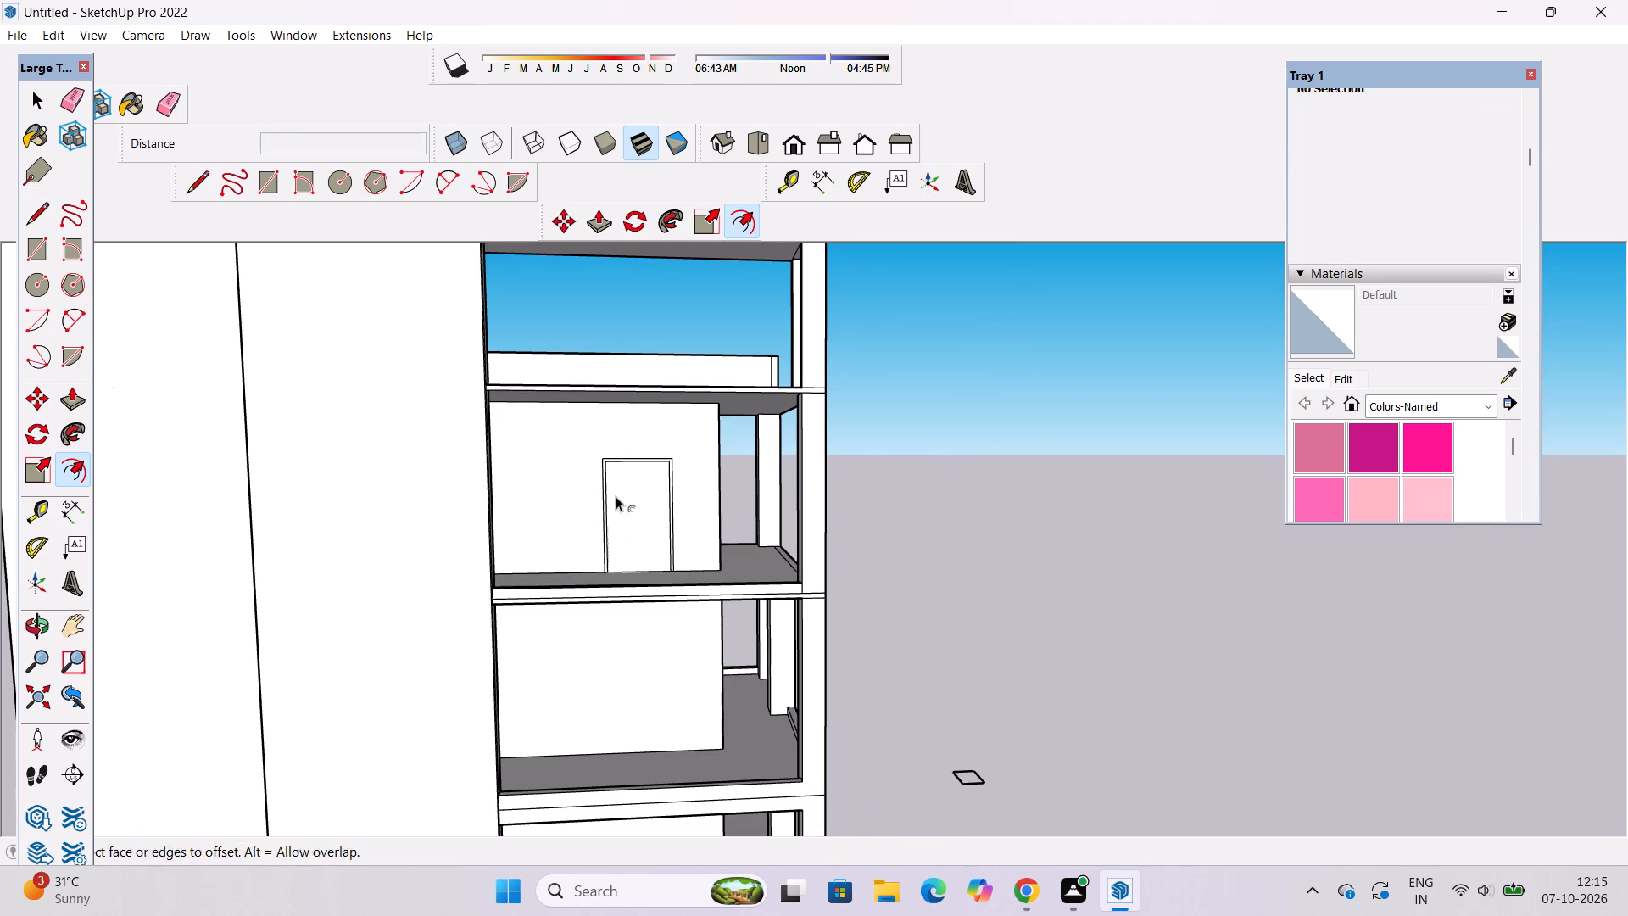
pyautogui.scroll(2, 639, 495)
pyautogui.press('space')
# Draw a window rectangle about 6' wide and 14' 7" high on the inner wall beside the framed door, in the second bay from the top.
pyautogui.press('o')
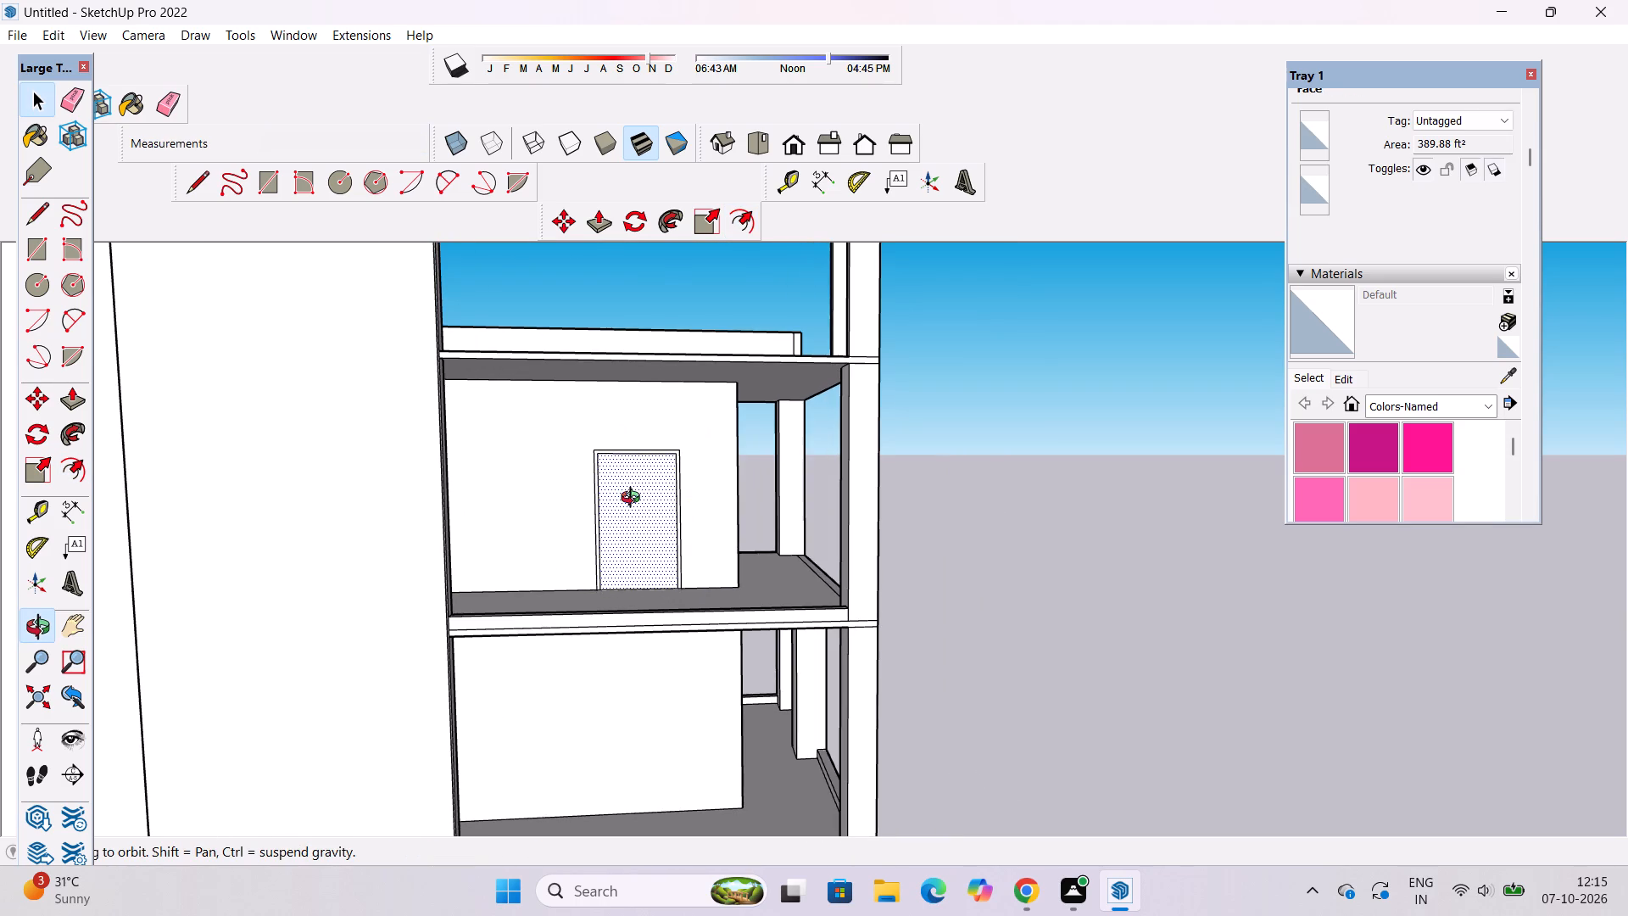
pyautogui.scroll(-4, 634, 500)
pyautogui.moveTo(632, 511); pyautogui.dragTo(564, 541)
pyautogui.scroll(4, 581, 513)
pyautogui.keyDown('shift'); pyautogui.moveTo(582, 512); pyautogui.dragTo(445, 545); pyautogui.keyUp('shift')
pyautogui.moveTo(509, 541); pyautogui.dragTo(533, 533)
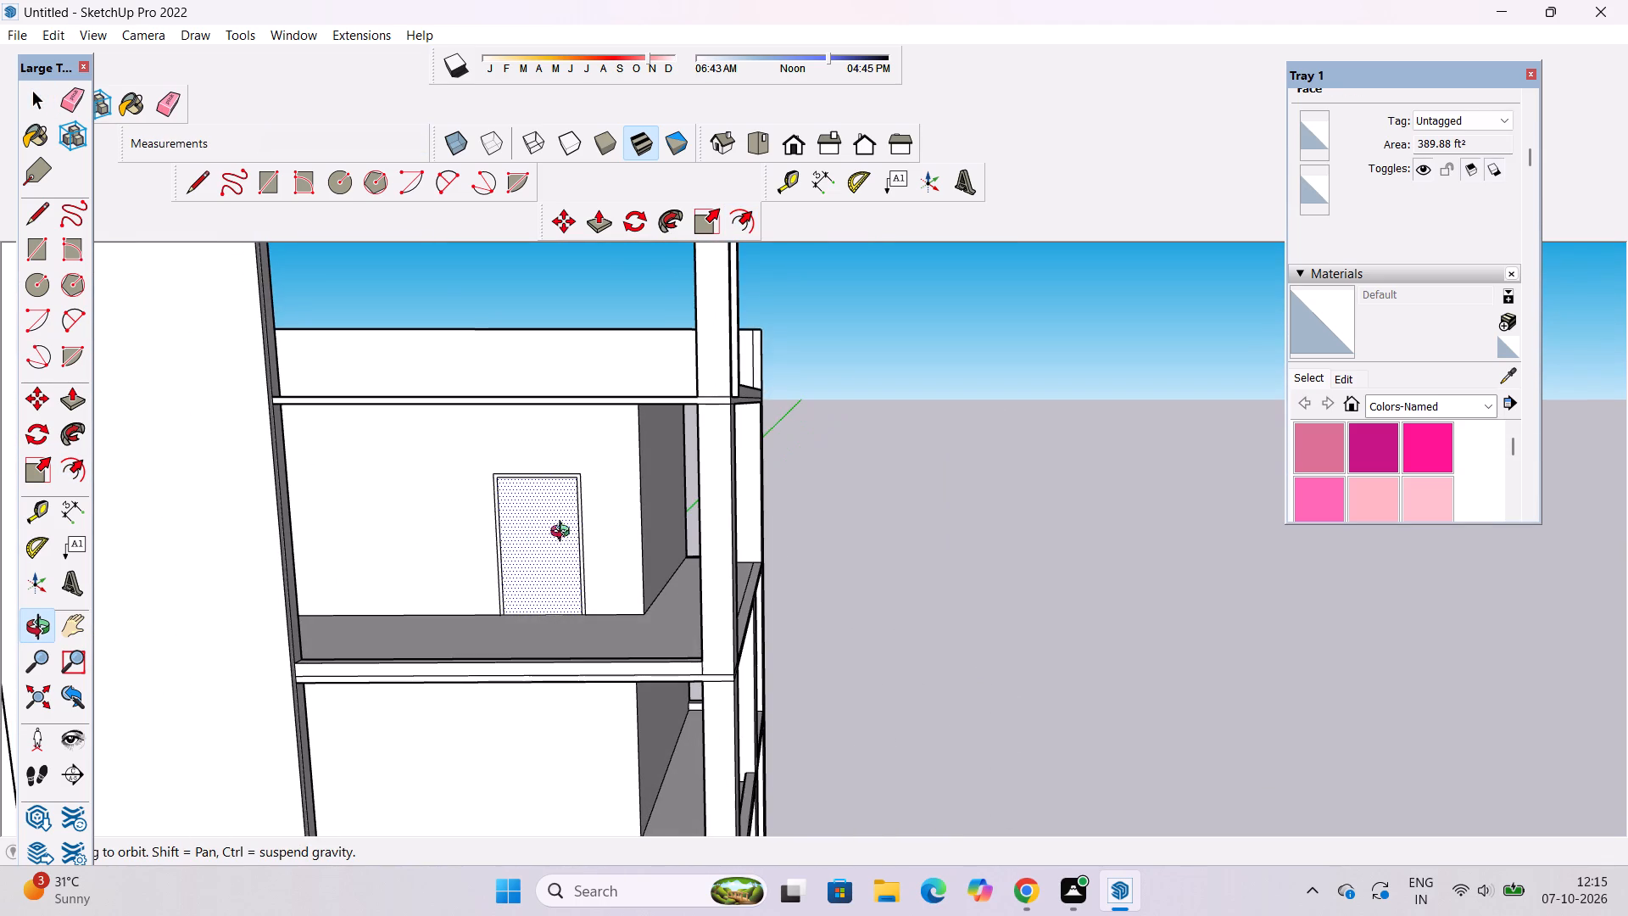
pyautogui.press('space')
pyautogui.click(930, 525)
pyautogui.press('r')
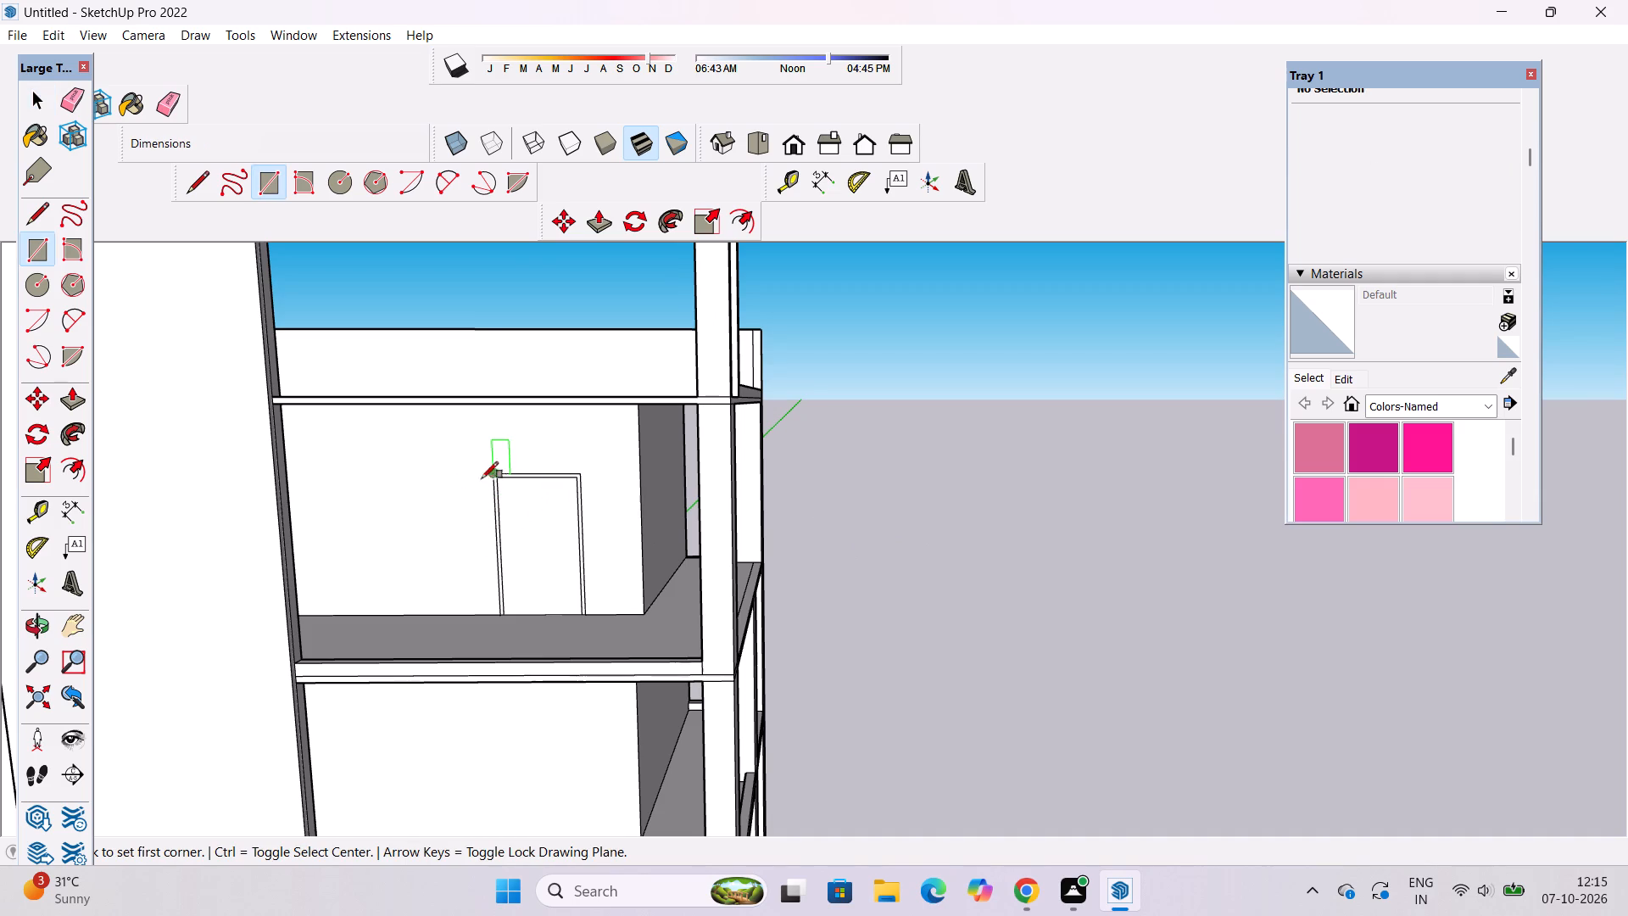
pyautogui.scroll(8, 451, 478)
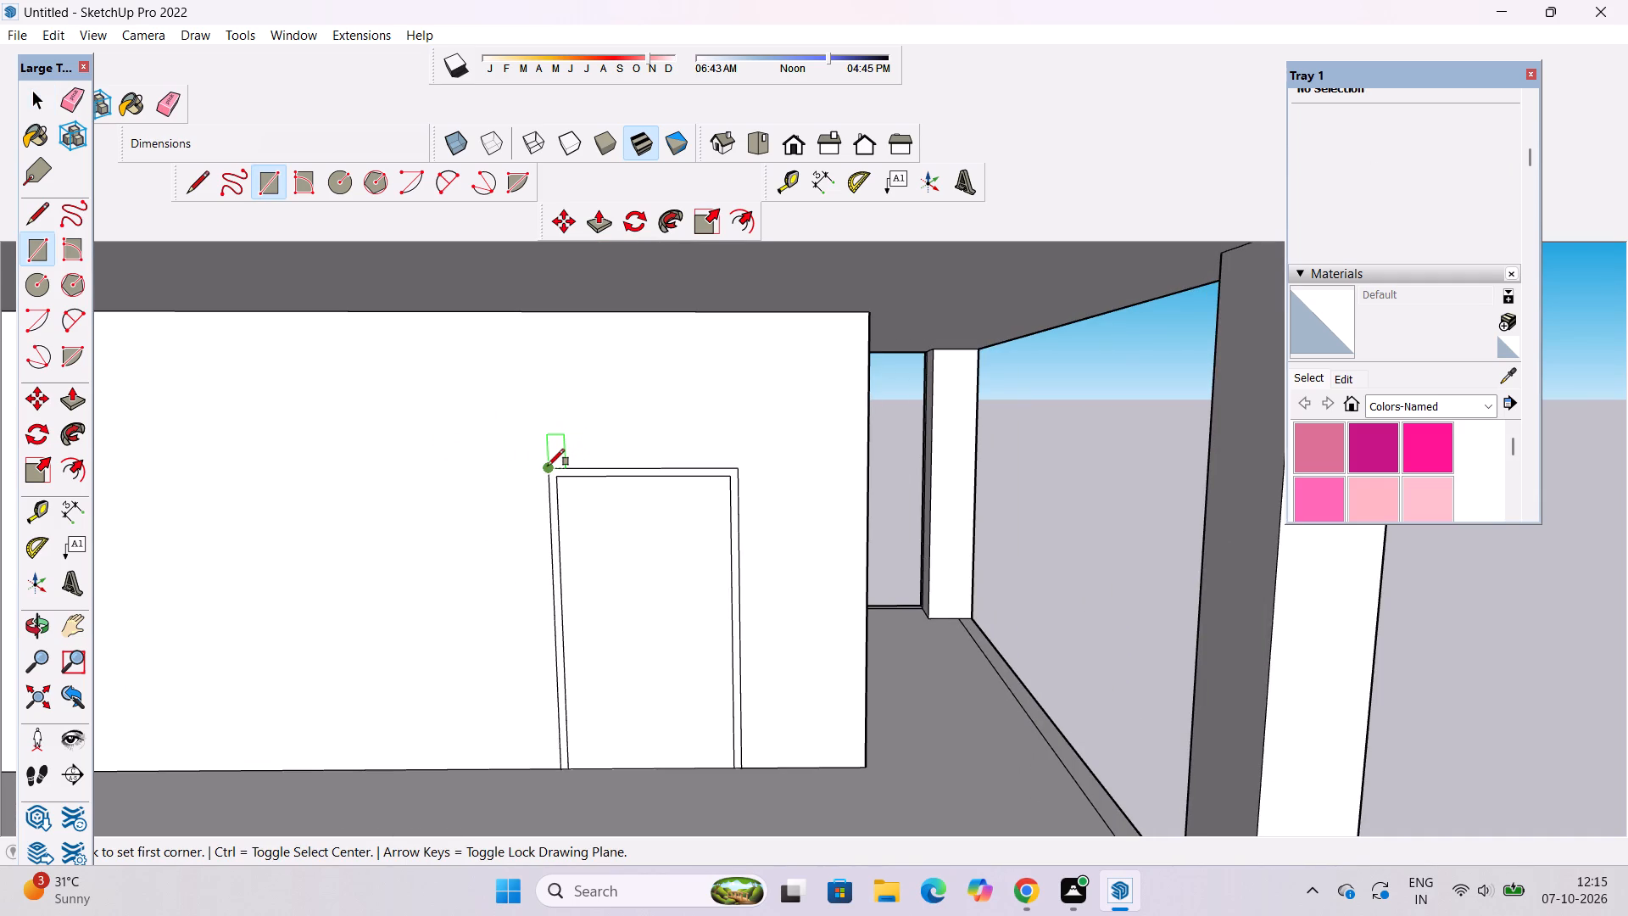
pyautogui.scroll(-4, 693, 452)
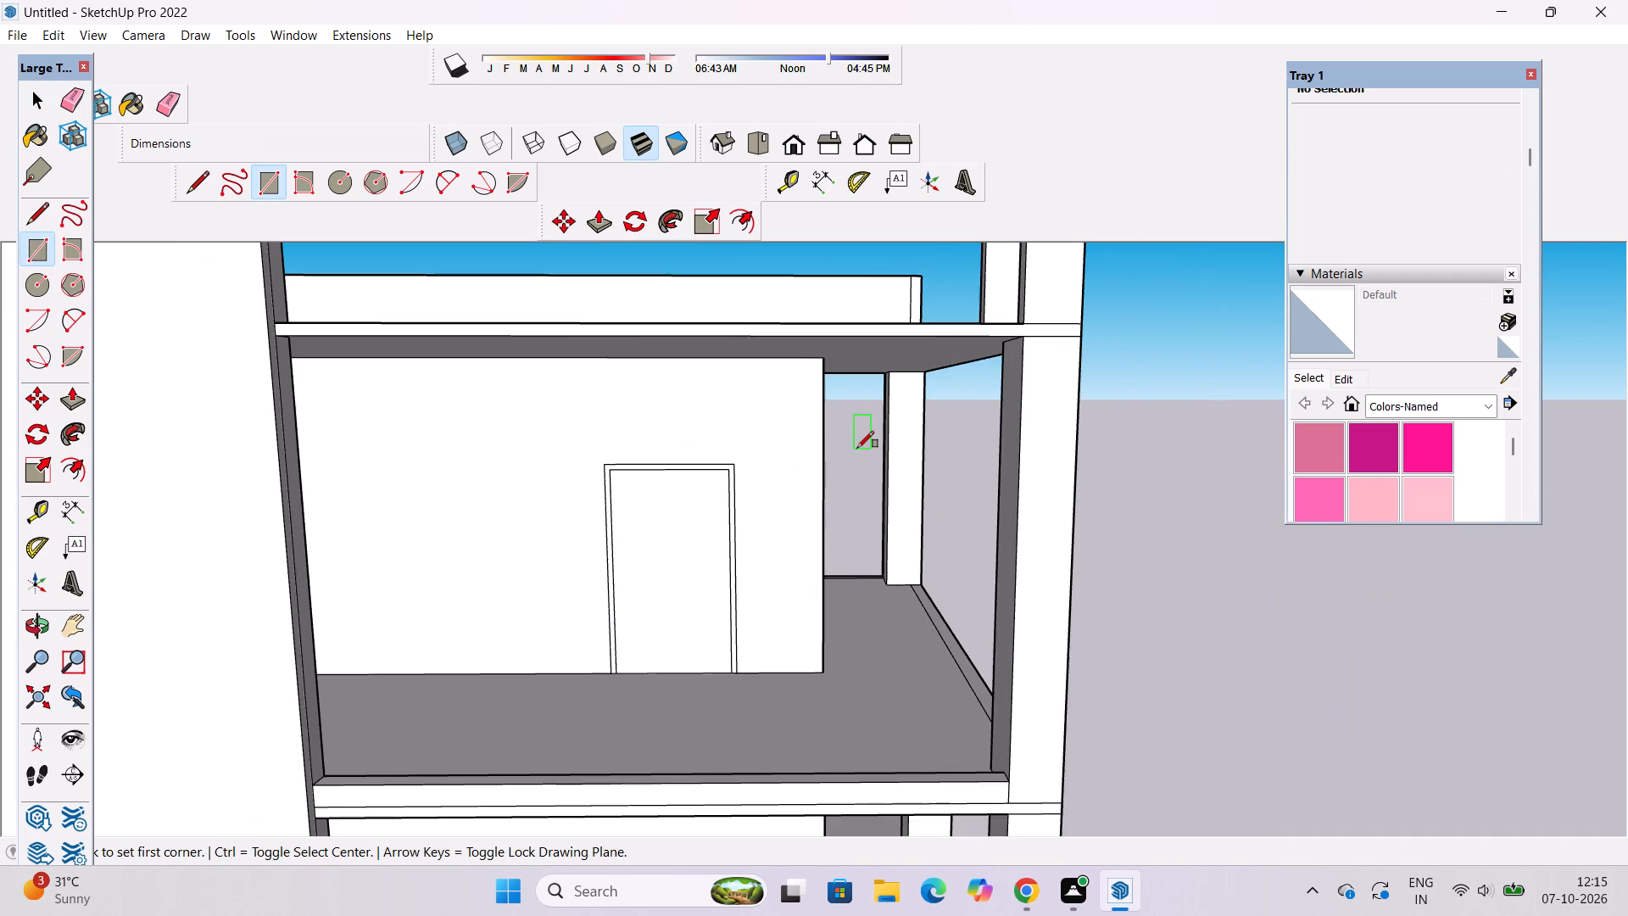
pyautogui.scroll(-3, 707, 475)
pyautogui.scroll(3, 539, 479)
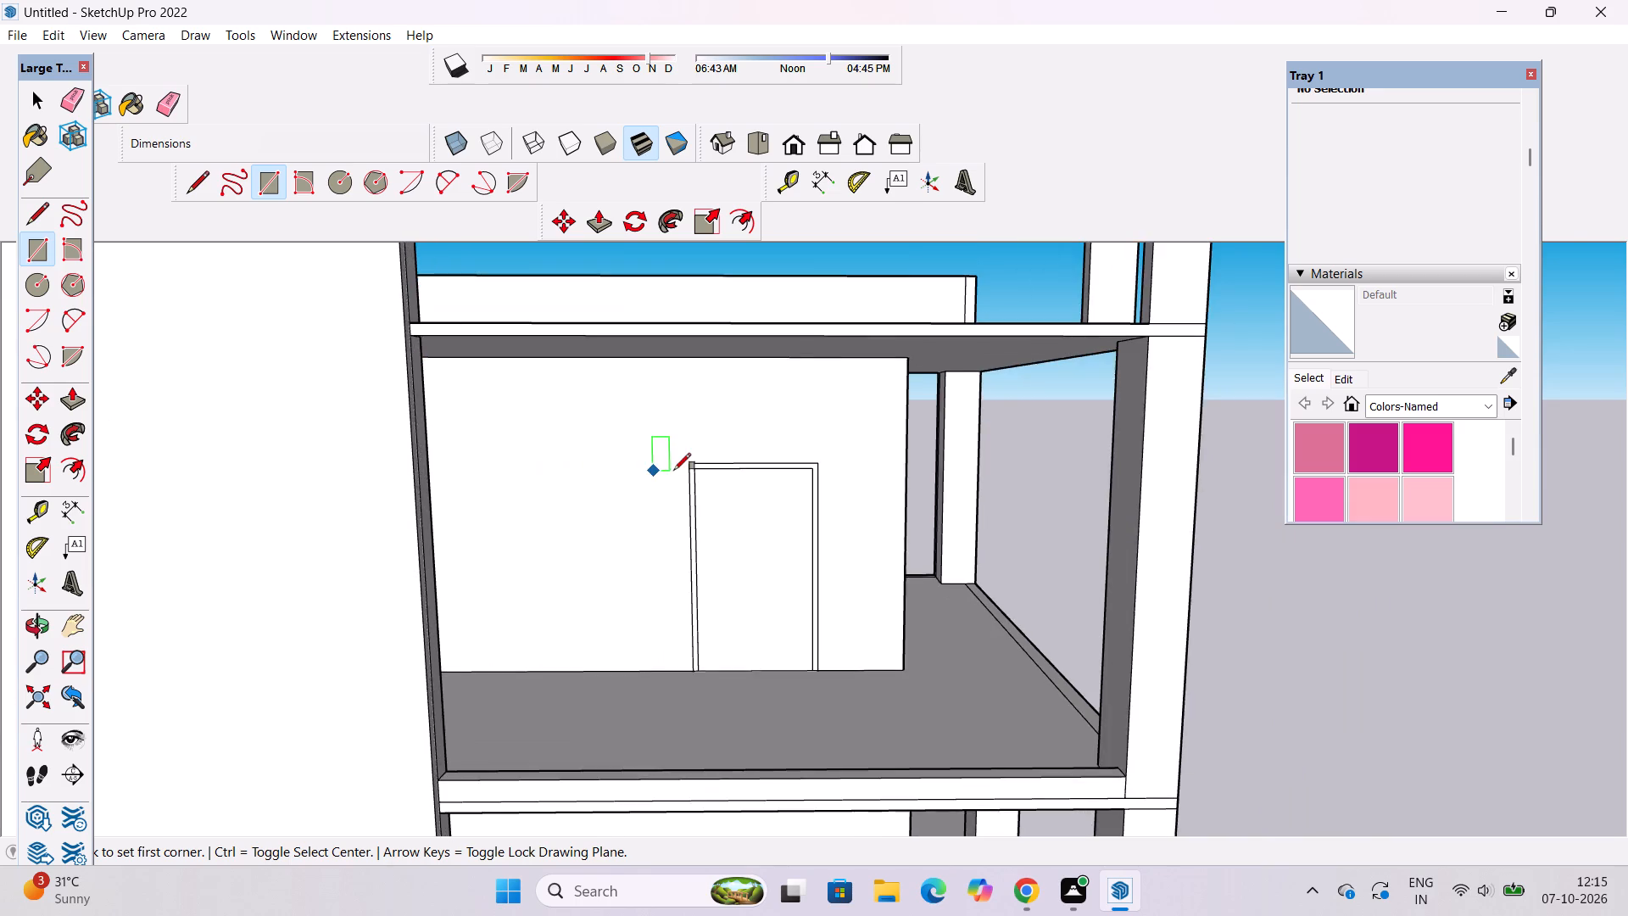
pyautogui.scroll(7, 674, 470)
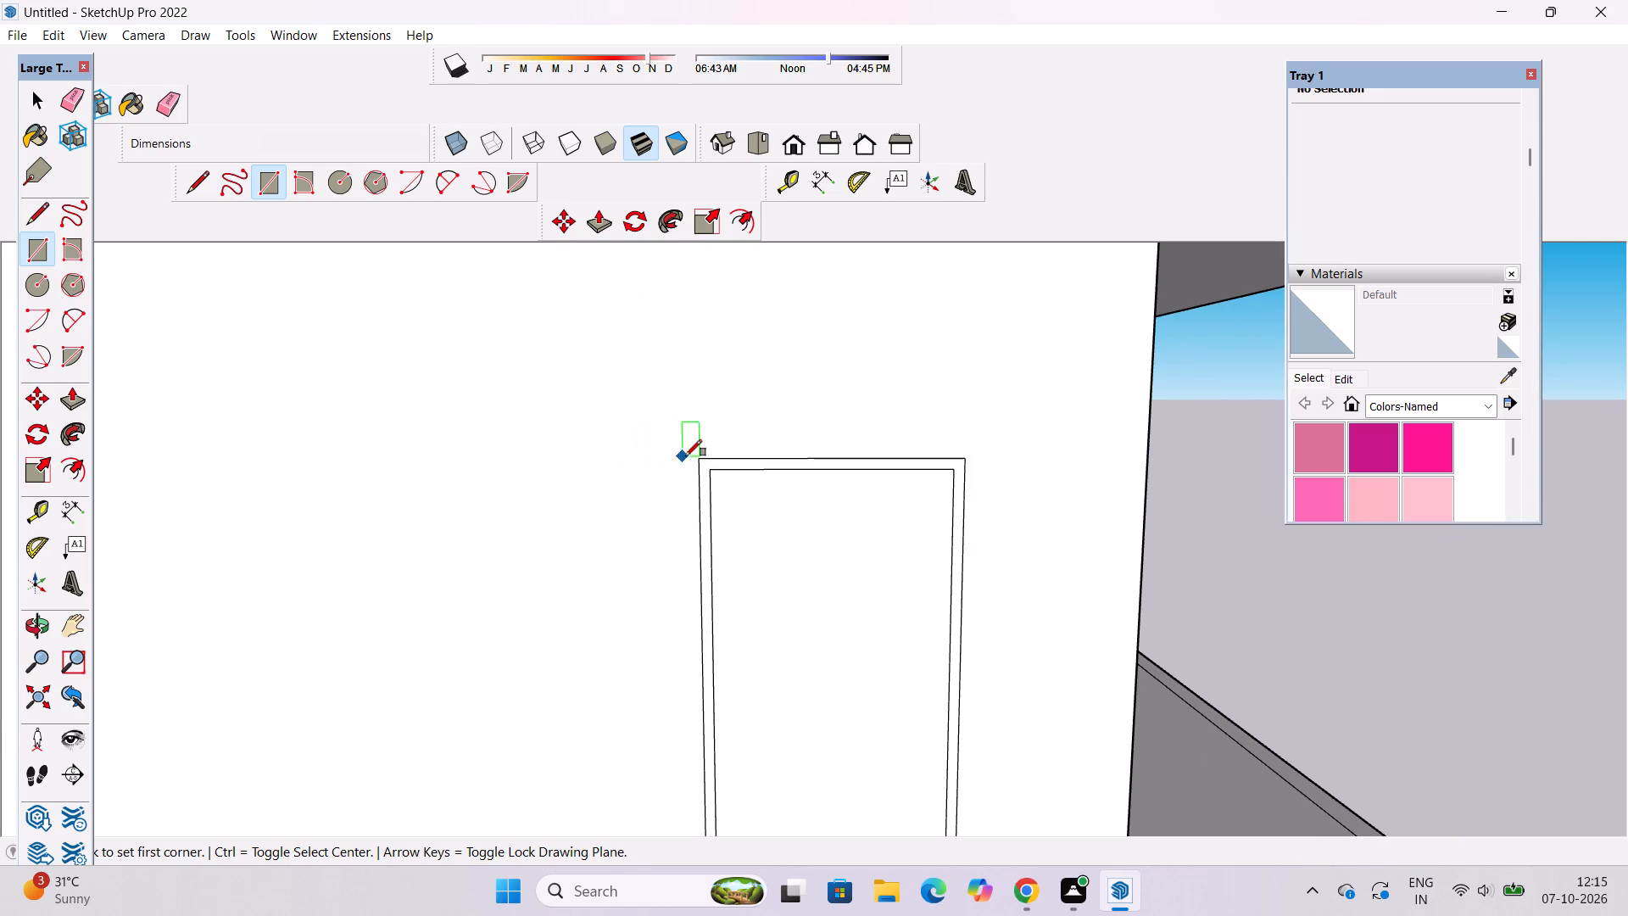
pyautogui.scroll(-3, 693, 461)
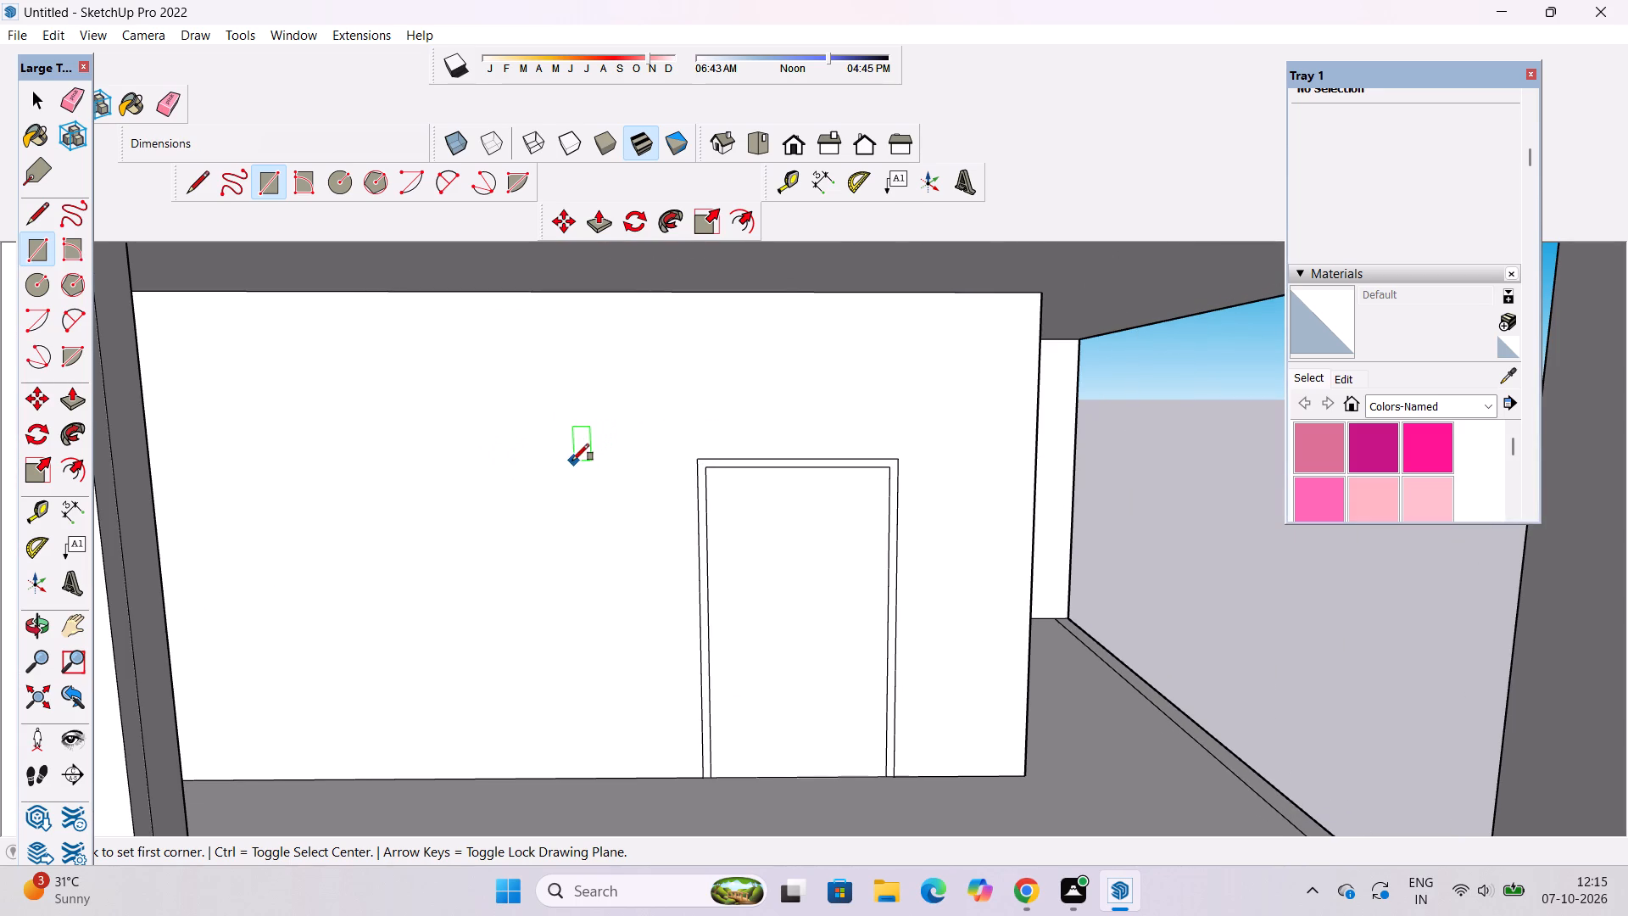
pyautogui.click(570, 462)
pyautogui.scroll(-5, 579, 569)
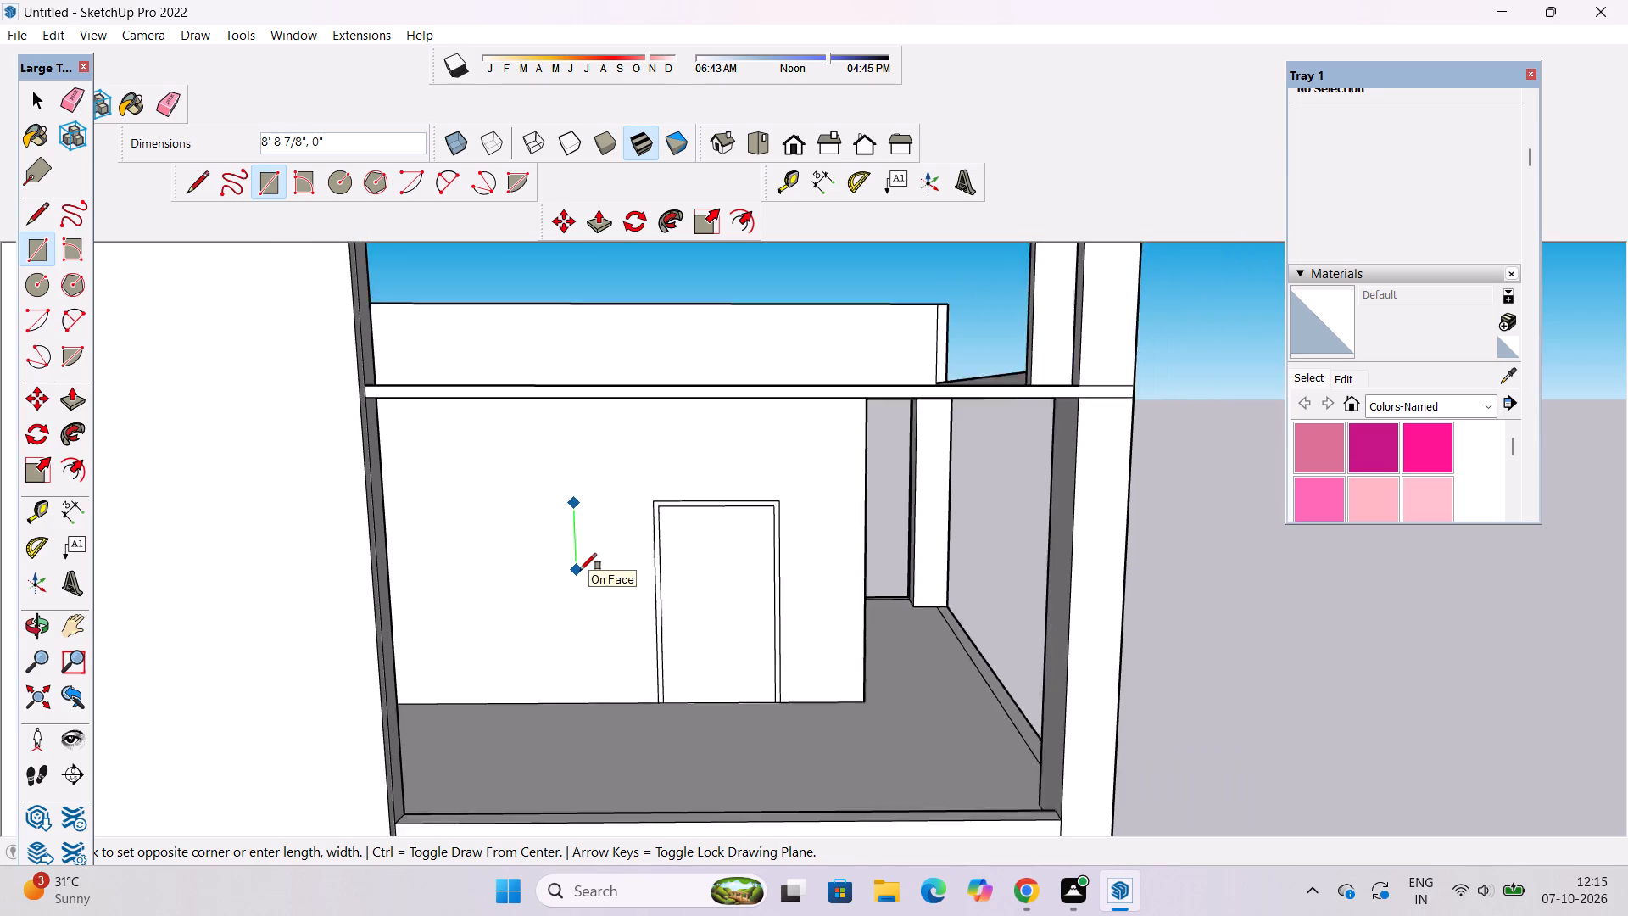
pyautogui.scroll(-1, 580, 570)
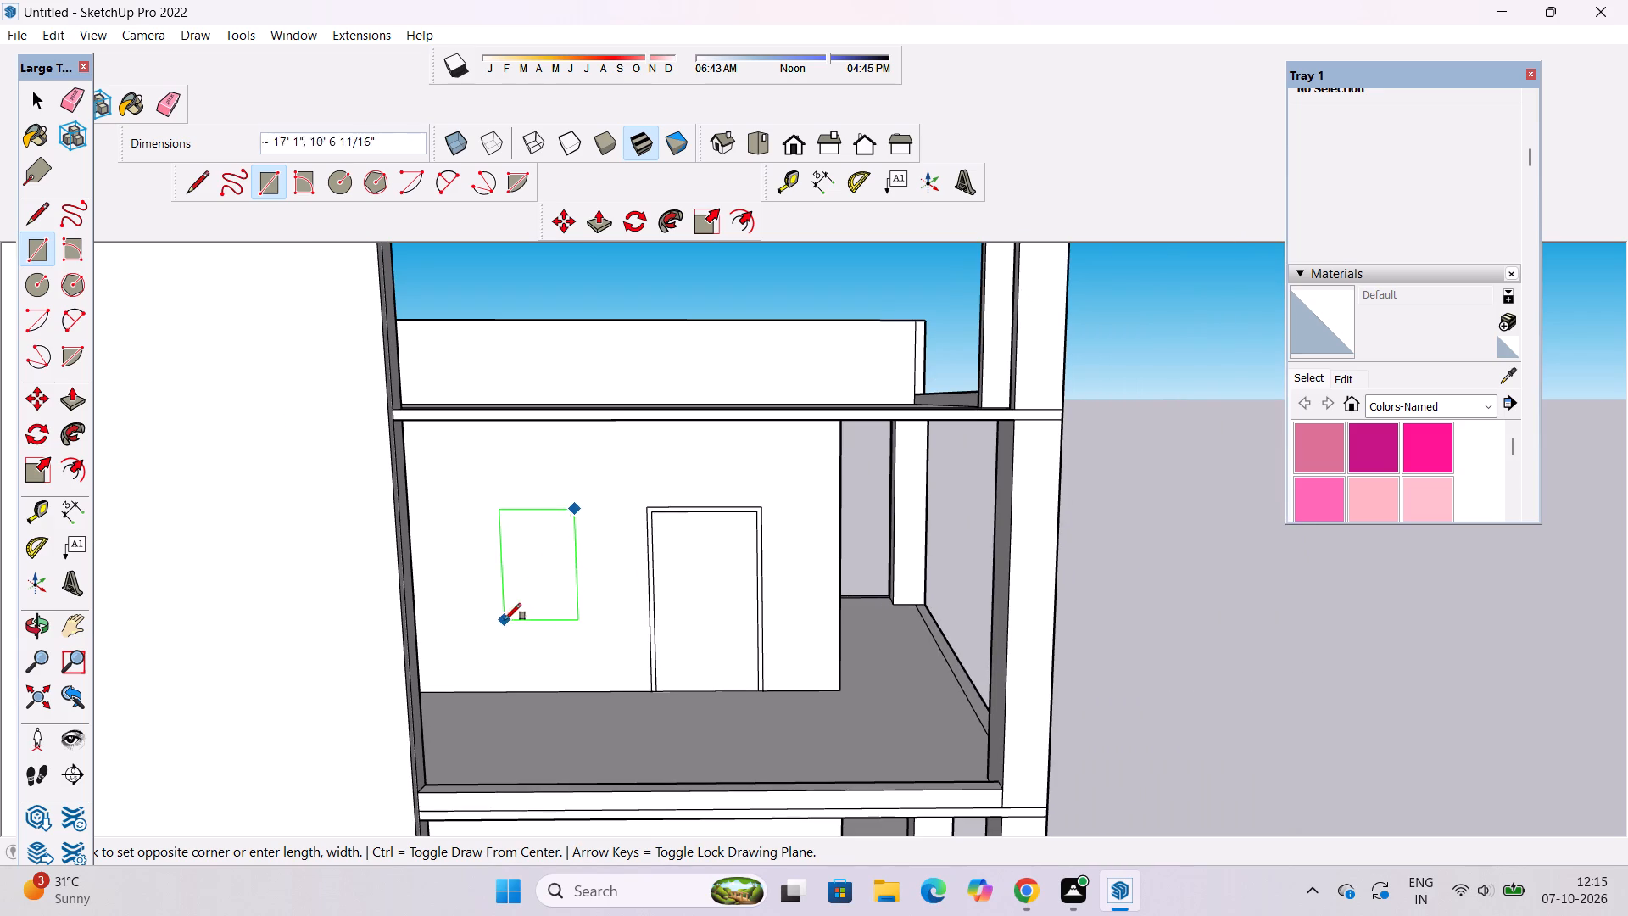
pyautogui.scroll(5, 519, 614)
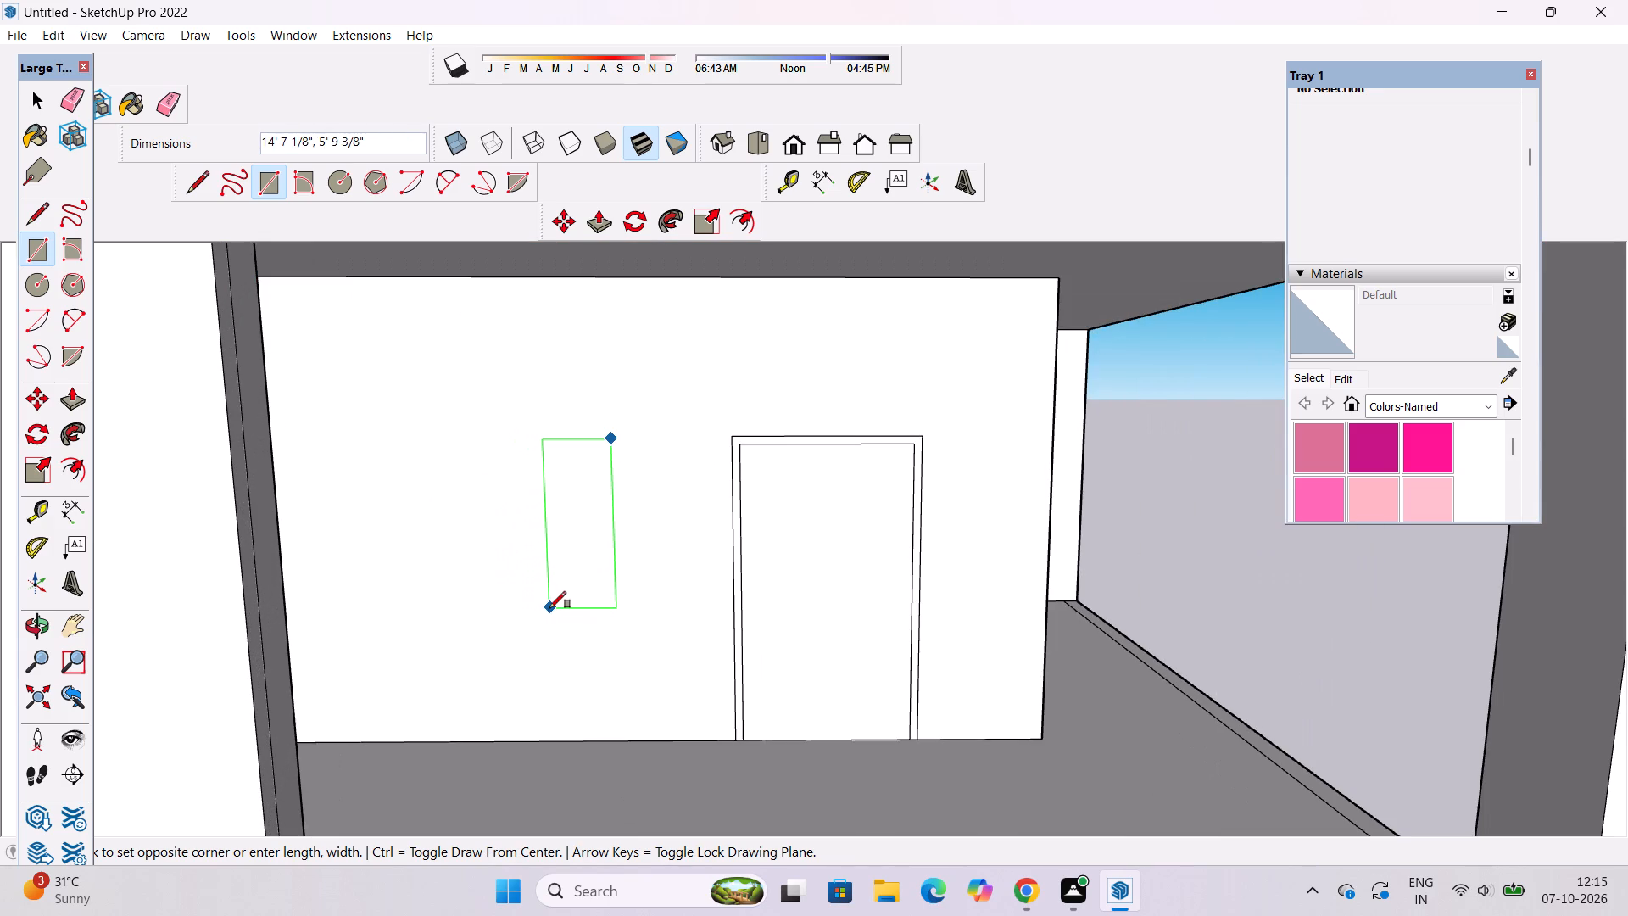
pyautogui.click(546, 608)
pyautogui.press('space')
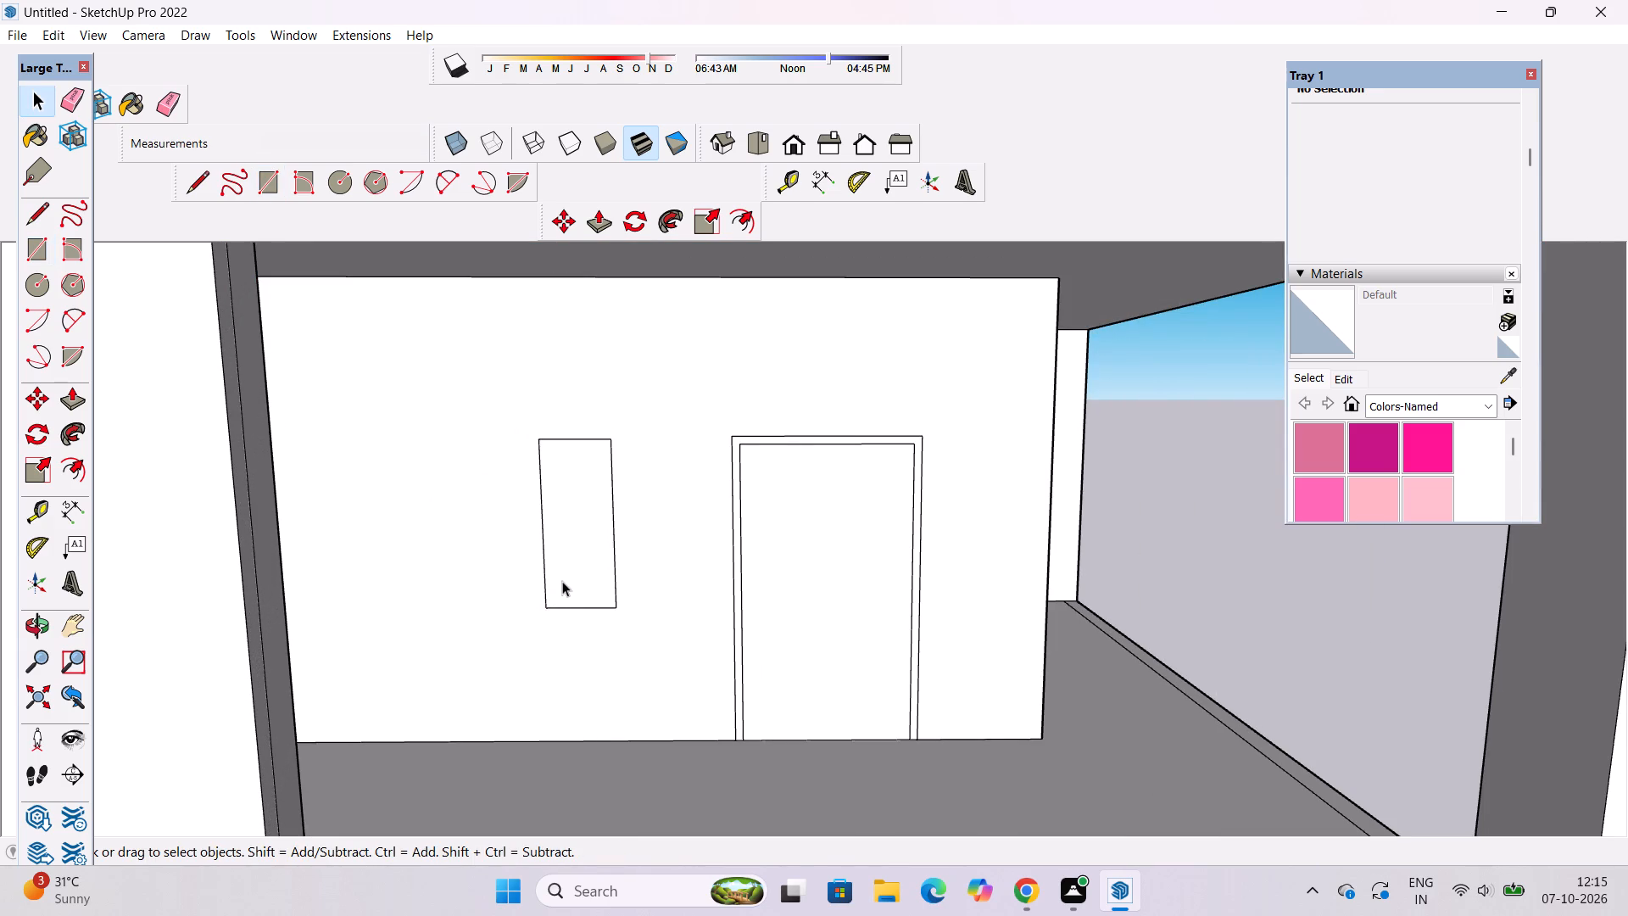
# Move the window rectangle about 6" so its top edge lines up with the top of the door frame.
pyautogui.doubleClick(570, 573)
pyautogui.press('m')
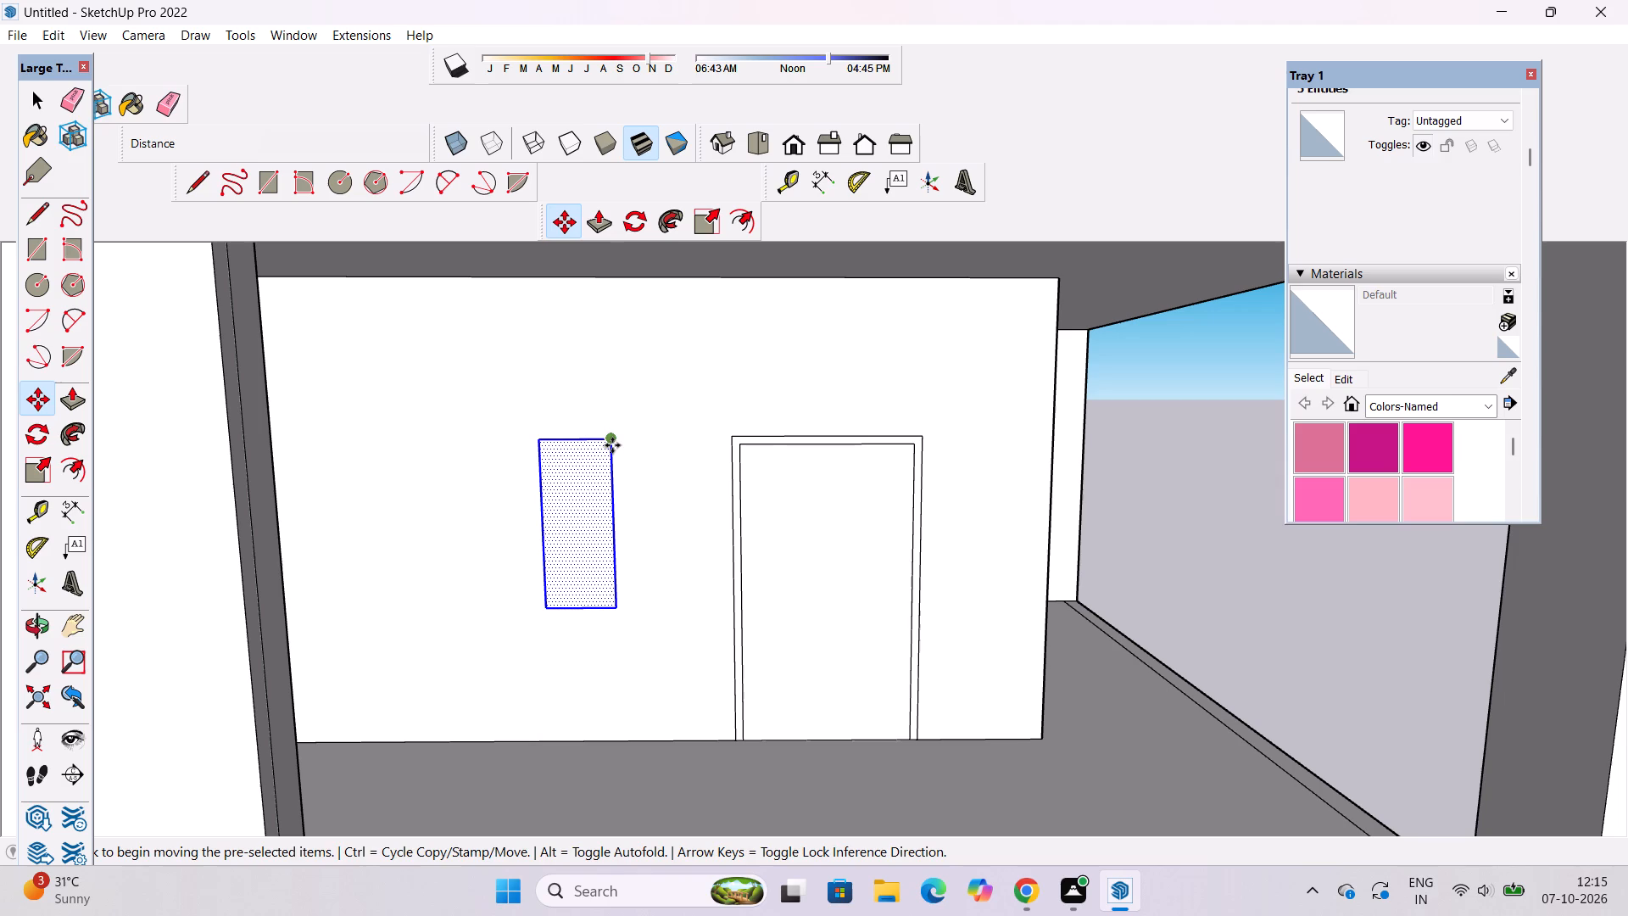
pyautogui.click(612, 445)
pyautogui.scroll(9, 728, 432)
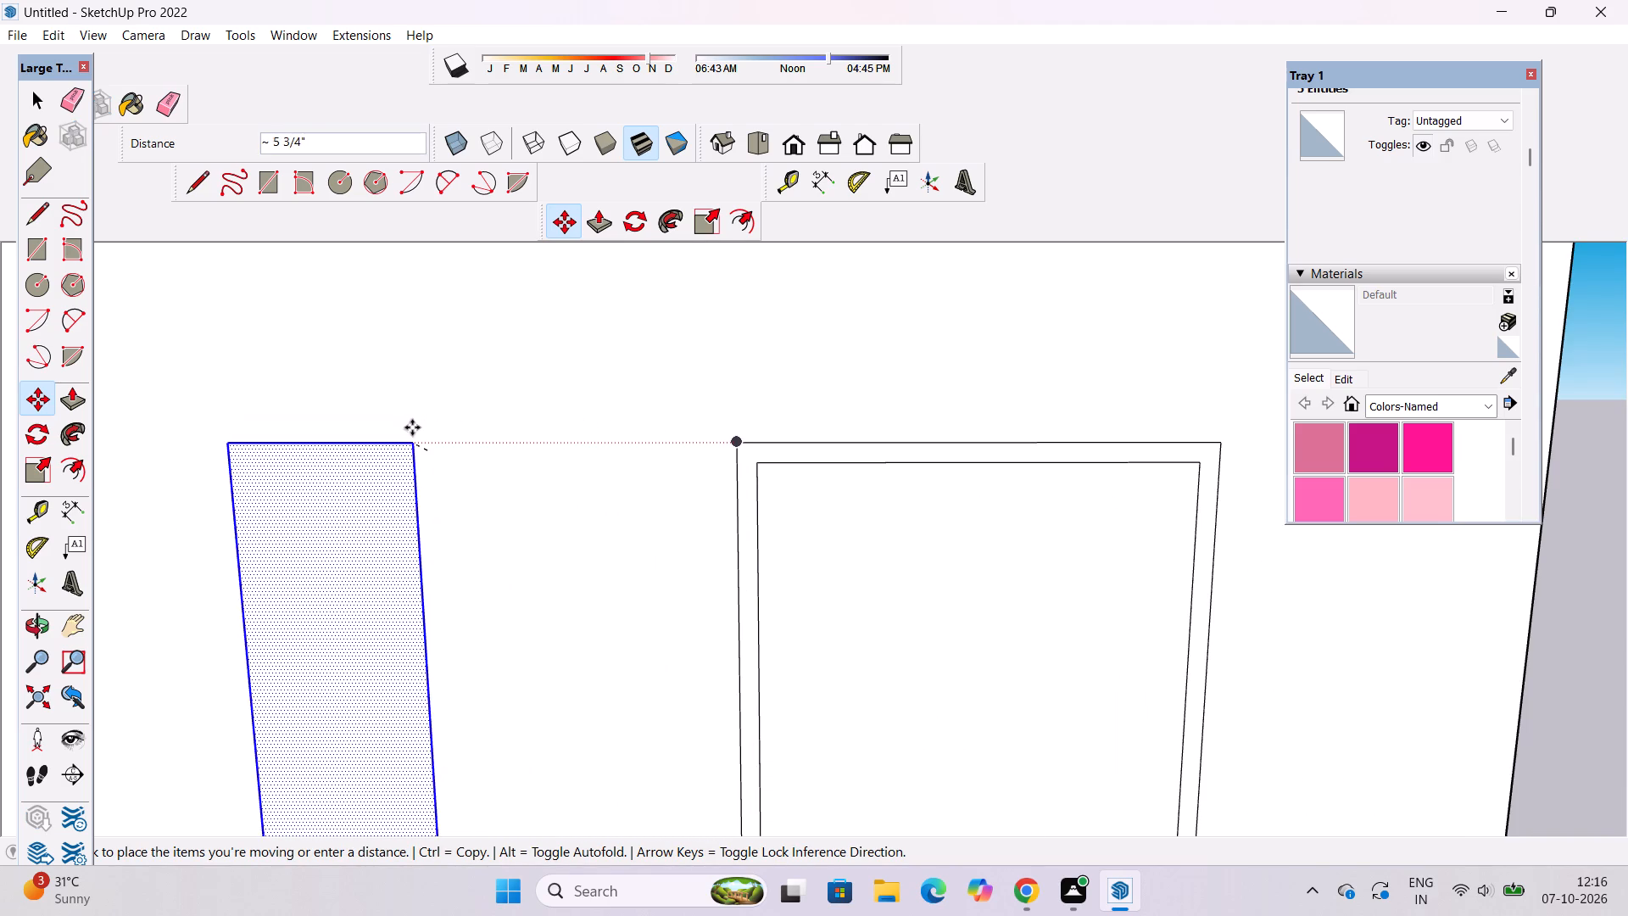
pyautogui.click(410, 431)
pyautogui.press('space')
# Examine the door and window outlines in the second bay from several angles, together with the bays above and below.
pyautogui.scroll(-11, 421, 412)
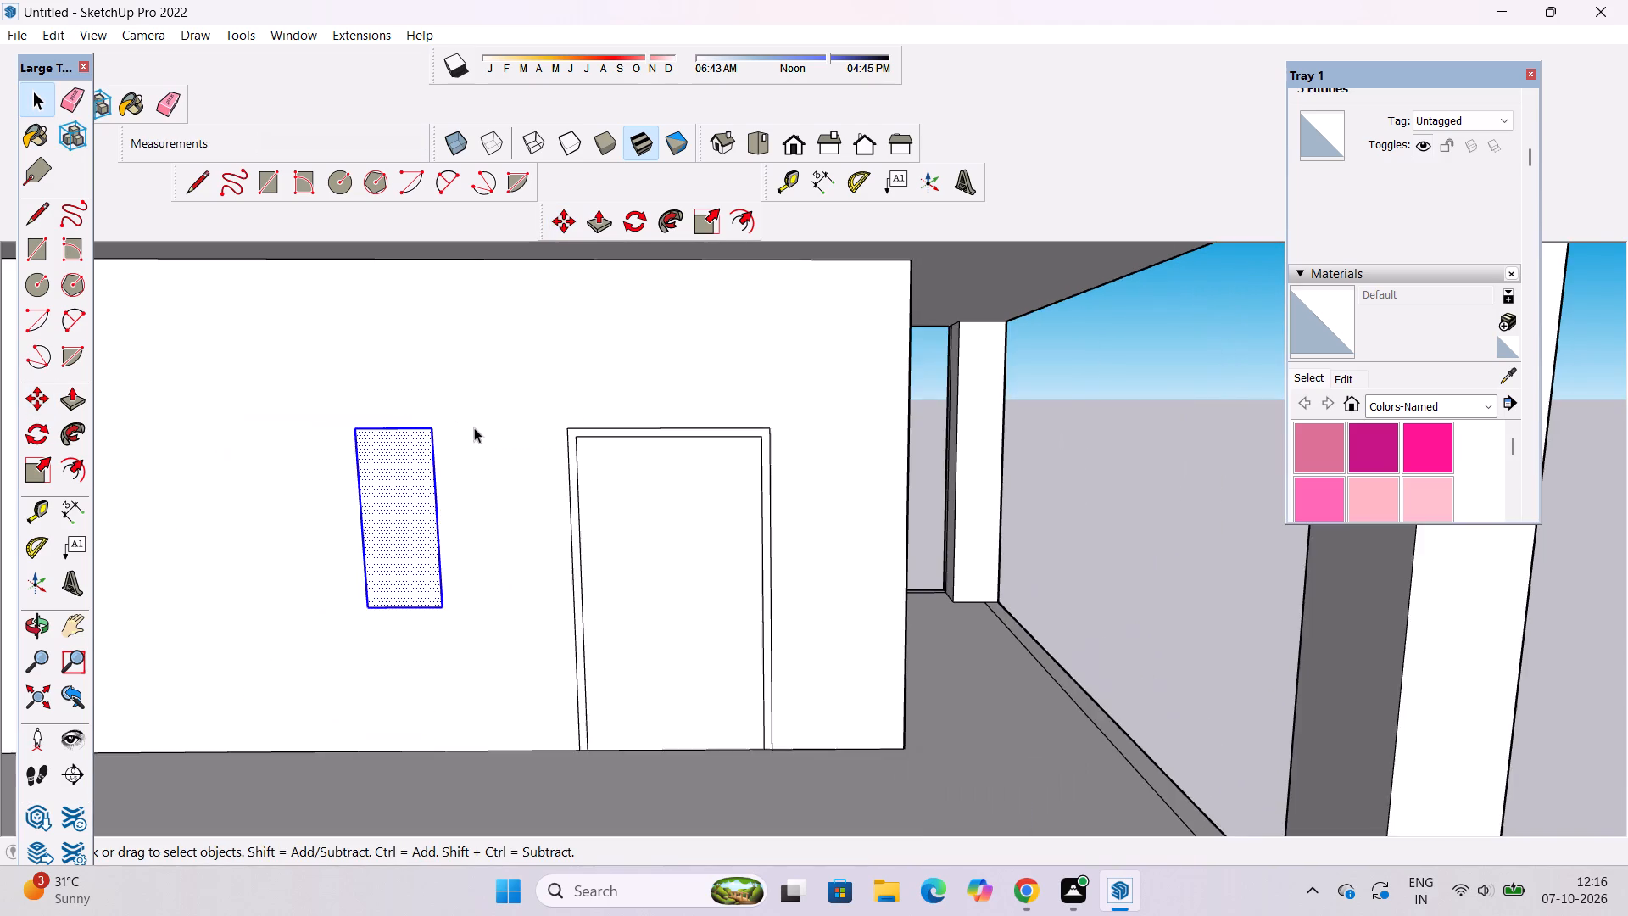
pyautogui.scroll(-5, 562, 466)
pyautogui.press('o')
pyautogui.moveTo(594, 576); pyautogui.dragTo(594, 522)
pyautogui.keyDown('shift'); pyautogui.moveTo(591, 528); pyautogui.dragTo(571, 481); pyautogui.keyUp('shift')
pyautogui.scroll(-4, 571, 481)
pyautogui.moveTo(571, 491); pyautogui.dragTo(599, 554)
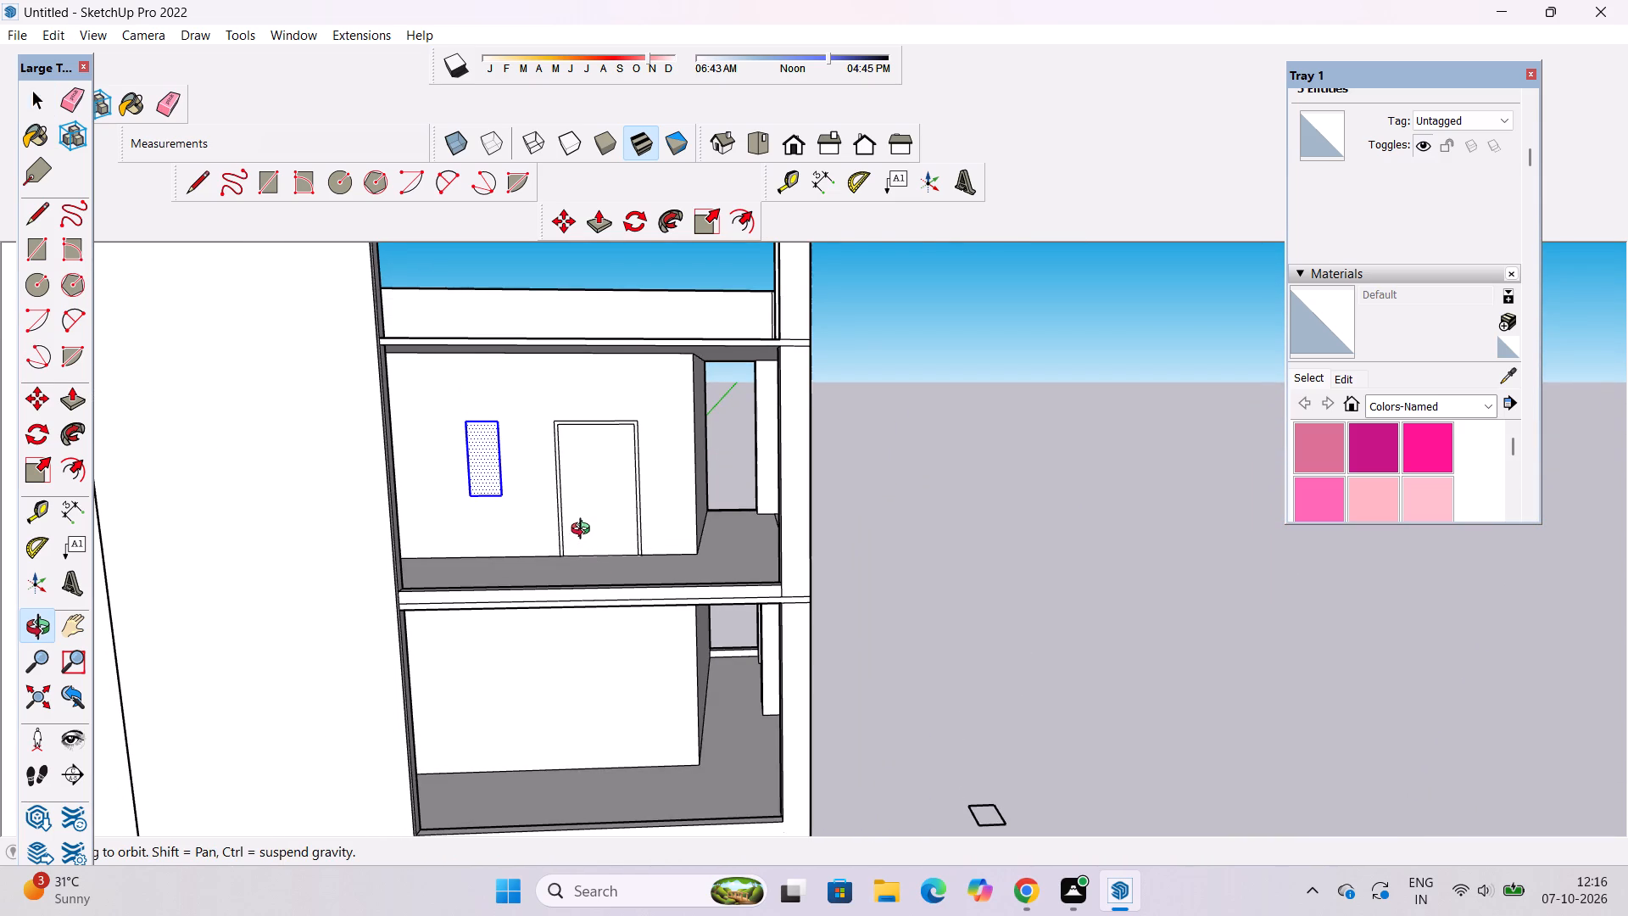
pyautogui.scroll(3, 586, 529)
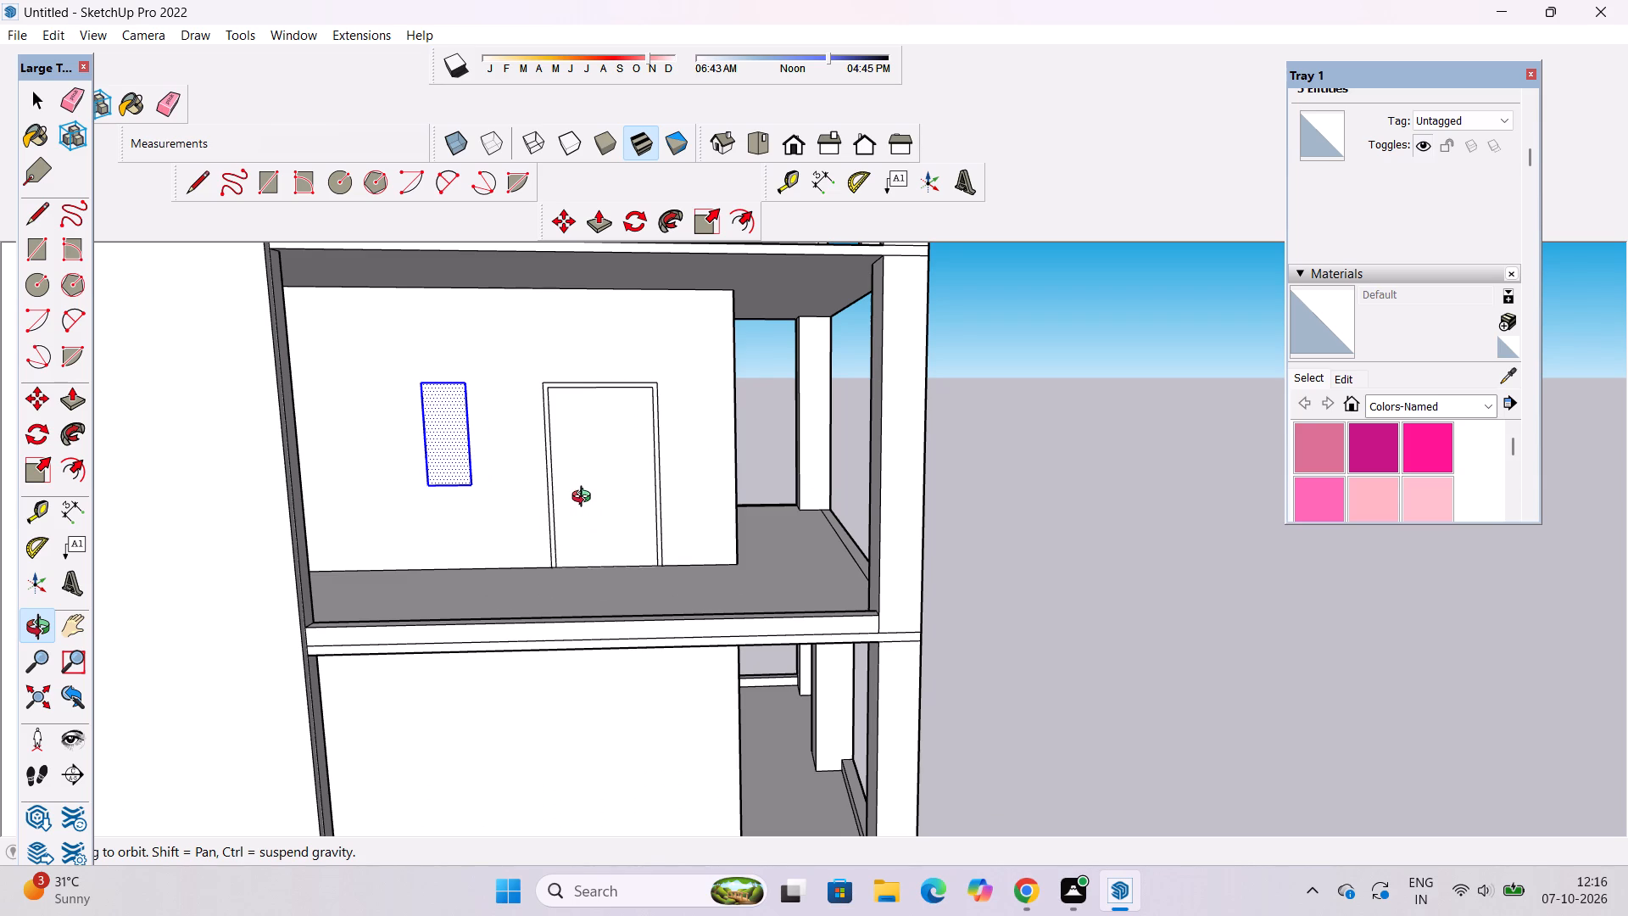
pyautogui.scroll(-6, 577, 484)
pyautogui.keyDown('shift'); pyautogui.moveTo(591, 537); pyautogui.dragTo(574, 483); pyautogui.keyUp('shift')
pyautogui.scroll(5, 457, 390)
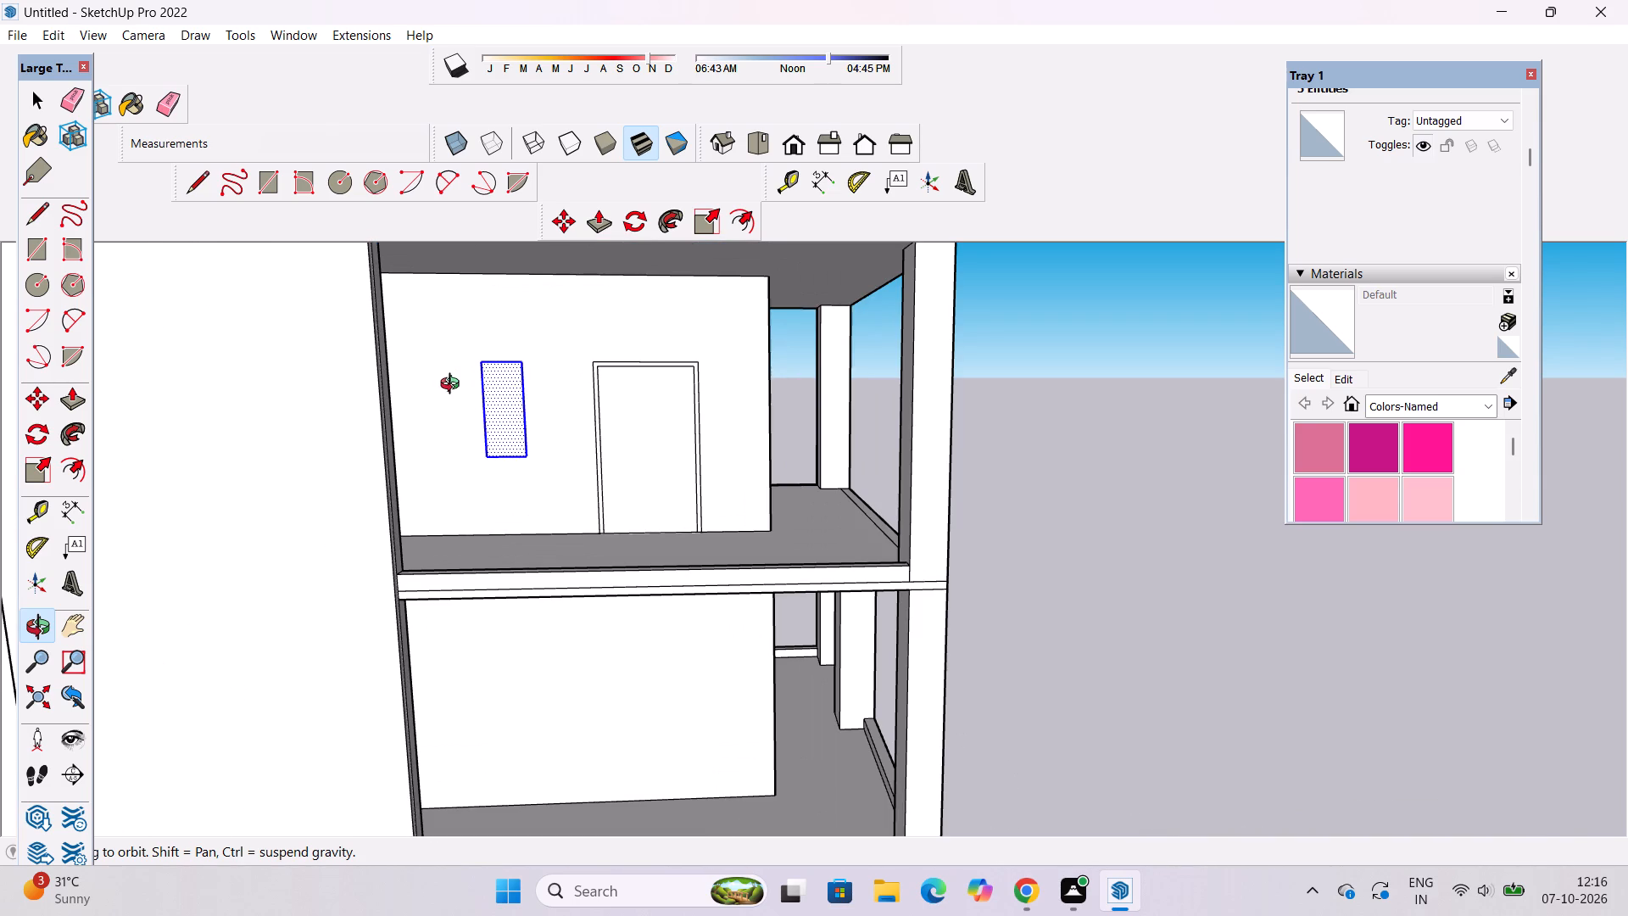
pyautogui.scroll(-4, 352, 367)
pyautogui.keyDown('shift'); pyautogui.moveTo(527, 438); pyautogui.dragTo(308, 552); pyautogui.keyUp('shift')
pyautogui.moveTo(306, 553); pyautogui.dragTo(328, 480)
pyautogui.keyDown('shift'); pyautogui.moveTo(315, 519); pyautogui.dragTo(600, 527); pyautogui.keyUp('shift')
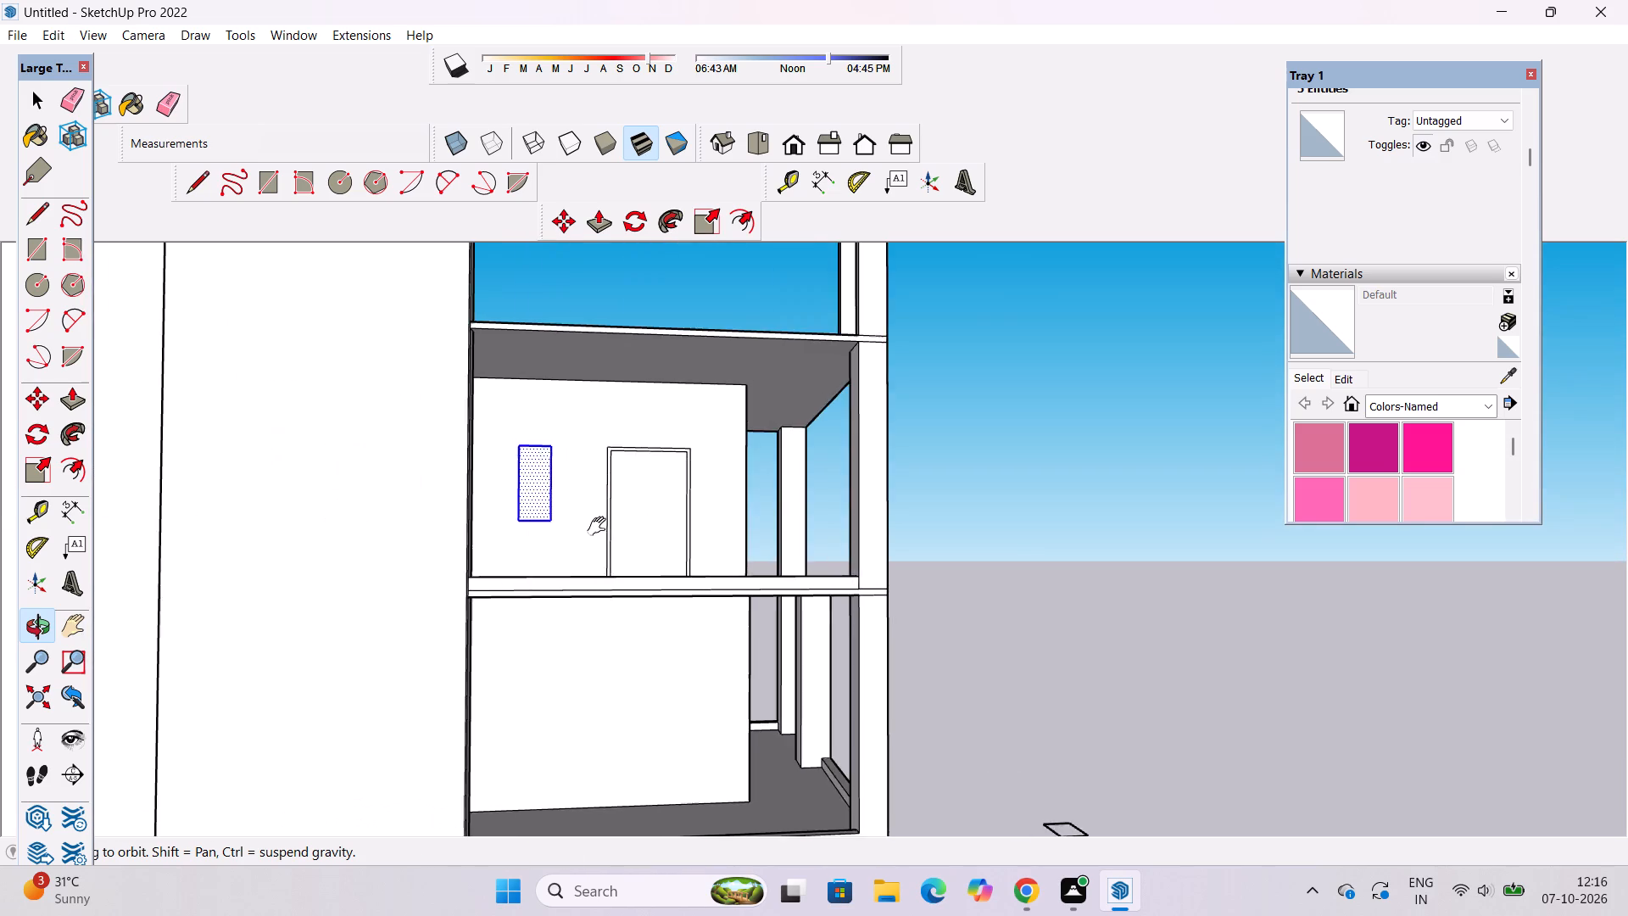
pyautogui.scroll(-6, 596, 508)
pyautogui.moveTo(619, 511); pyautogui.dragTo(594, 576)
pyautogui.scroll(4, 616, 558)
pyautogui.keyDown('shift'); pyautogui.moveTo(616, 558); pyautogui.dragTo(571, 572); pyautogui.keyUp('shift')
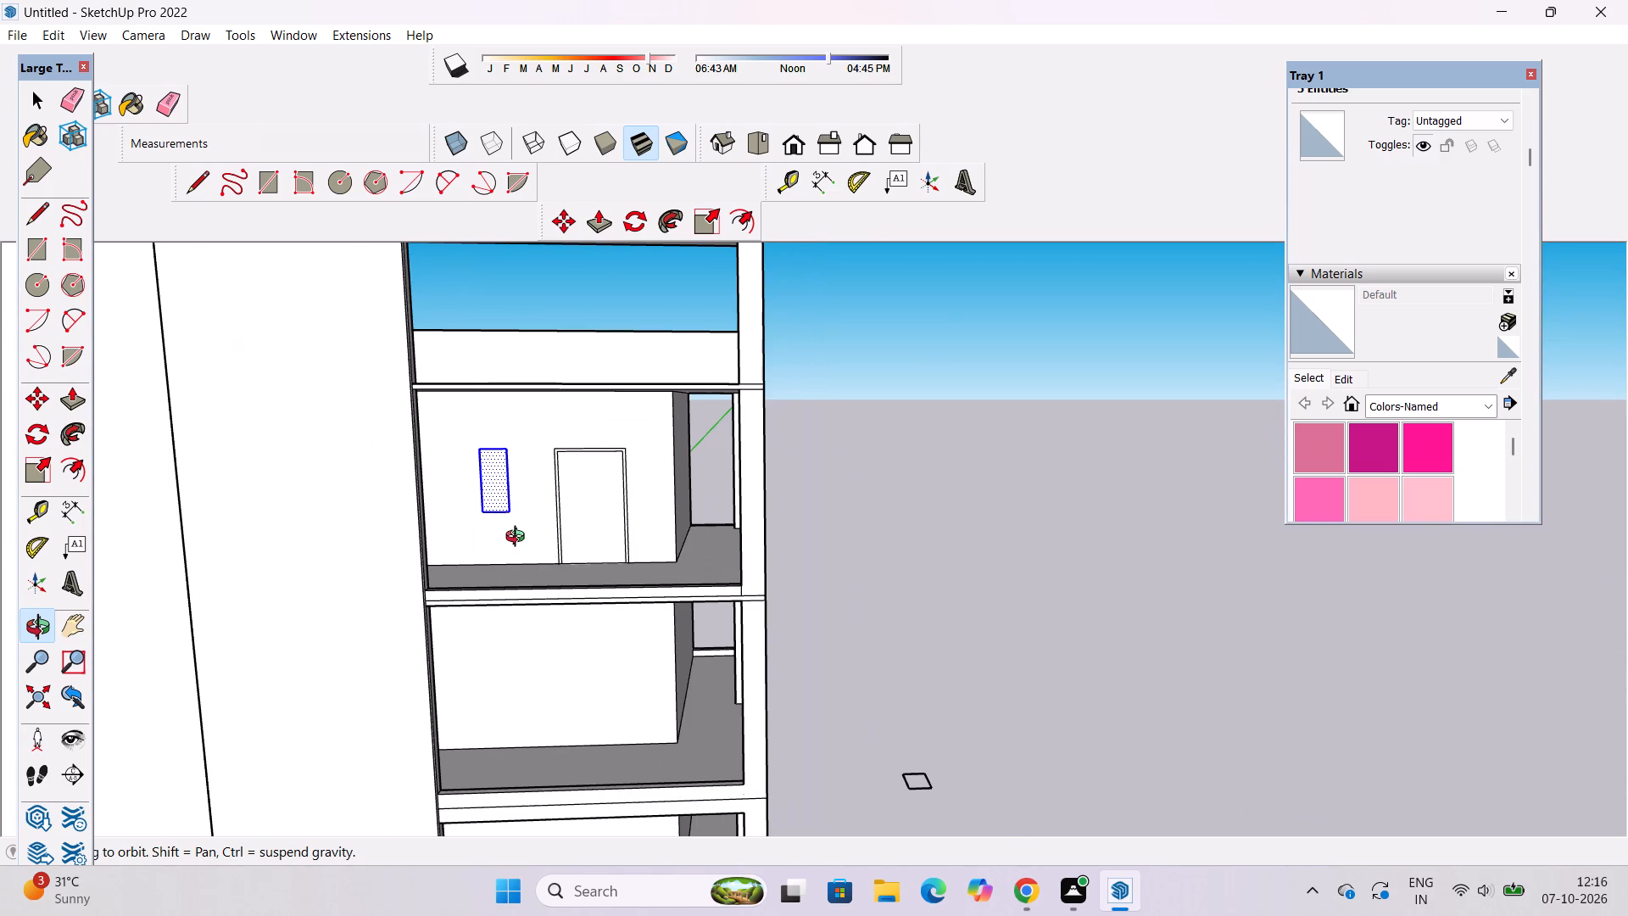
pyautogui.scroll(-4, 493, 545)
pyautogui.moveTo(513, 545); pyautogui.dragTo(524, 468)
pyautogui.scroll(4, 623, 463)
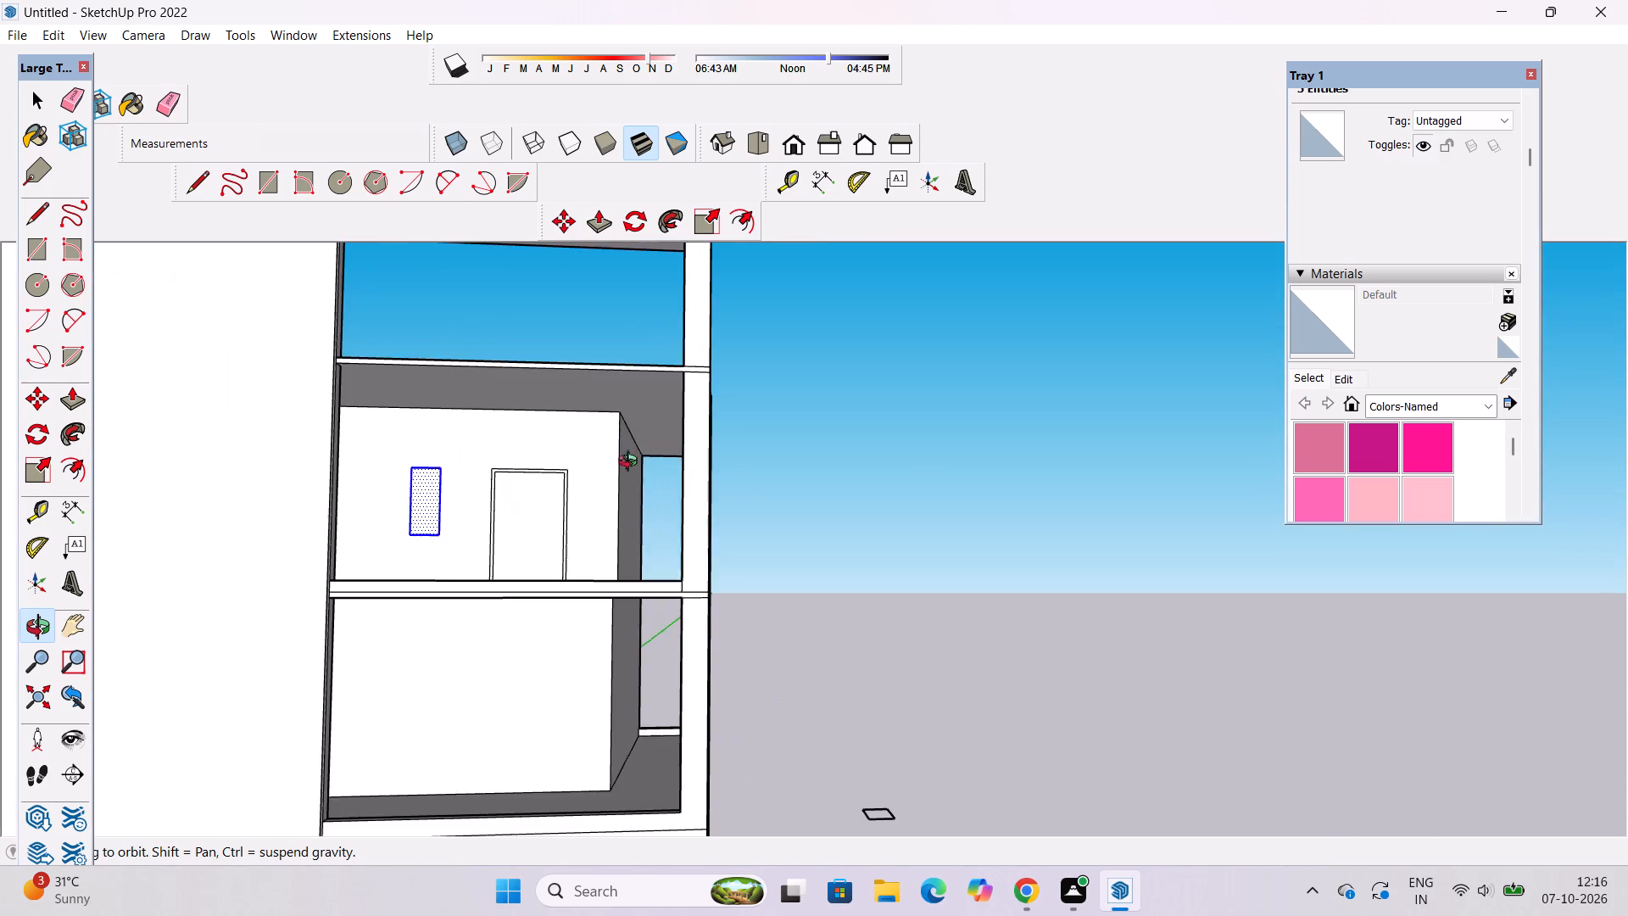
pyautogui.moveTo(943, 463); pyautogui.dragTo(834, 473)
pyautogui.moveTo(578, 532); pyautogui.dragTo(696, 591)
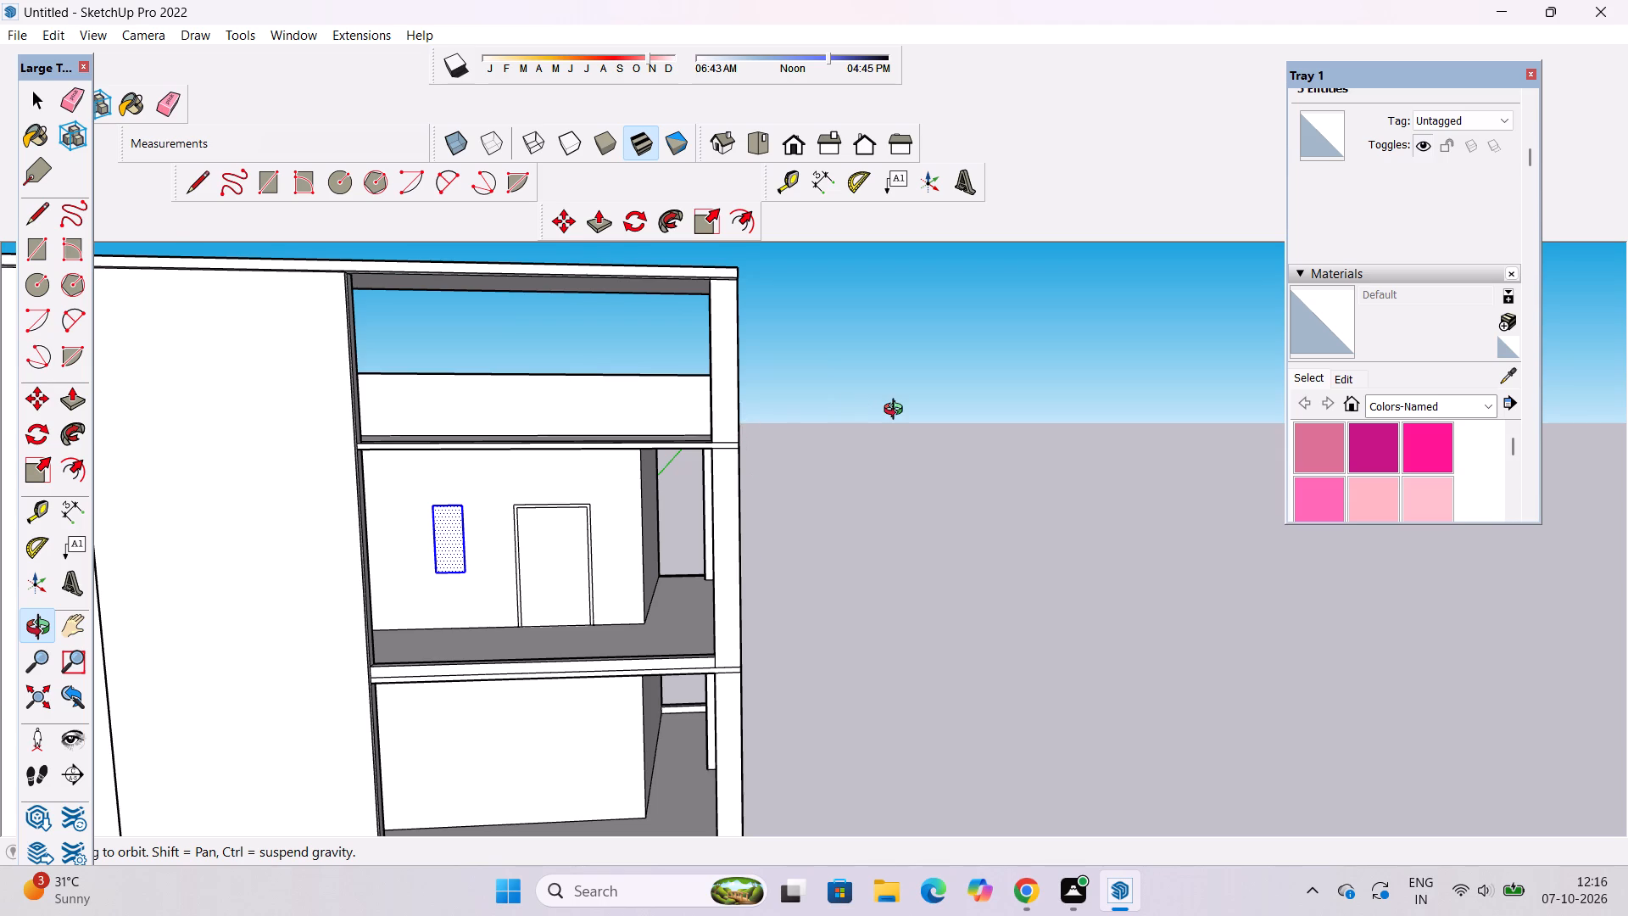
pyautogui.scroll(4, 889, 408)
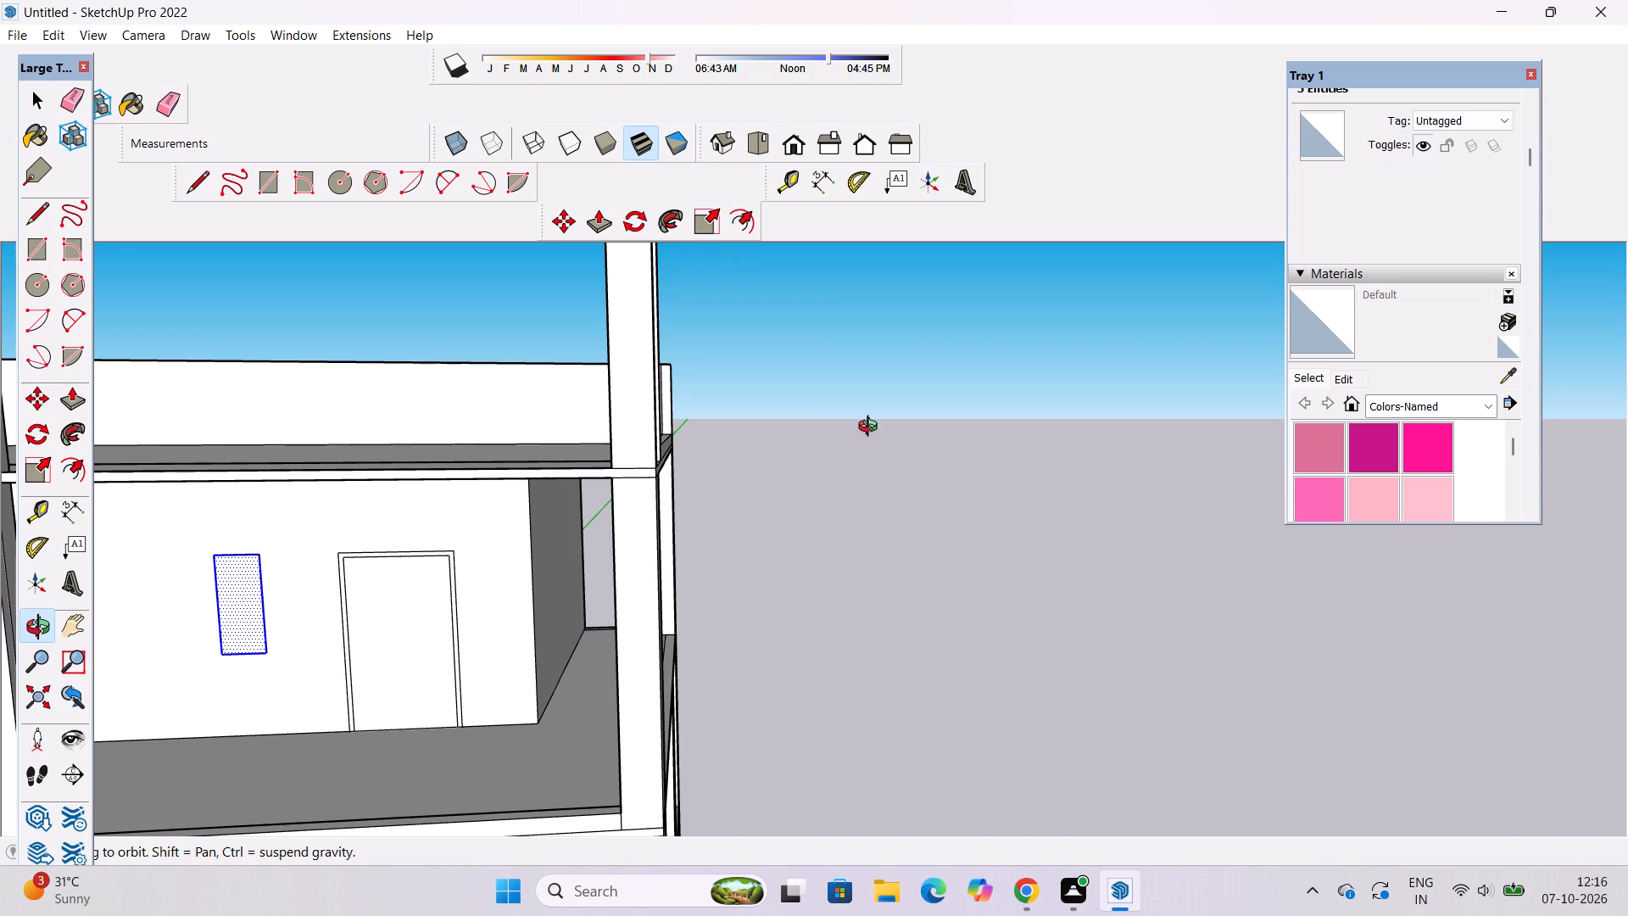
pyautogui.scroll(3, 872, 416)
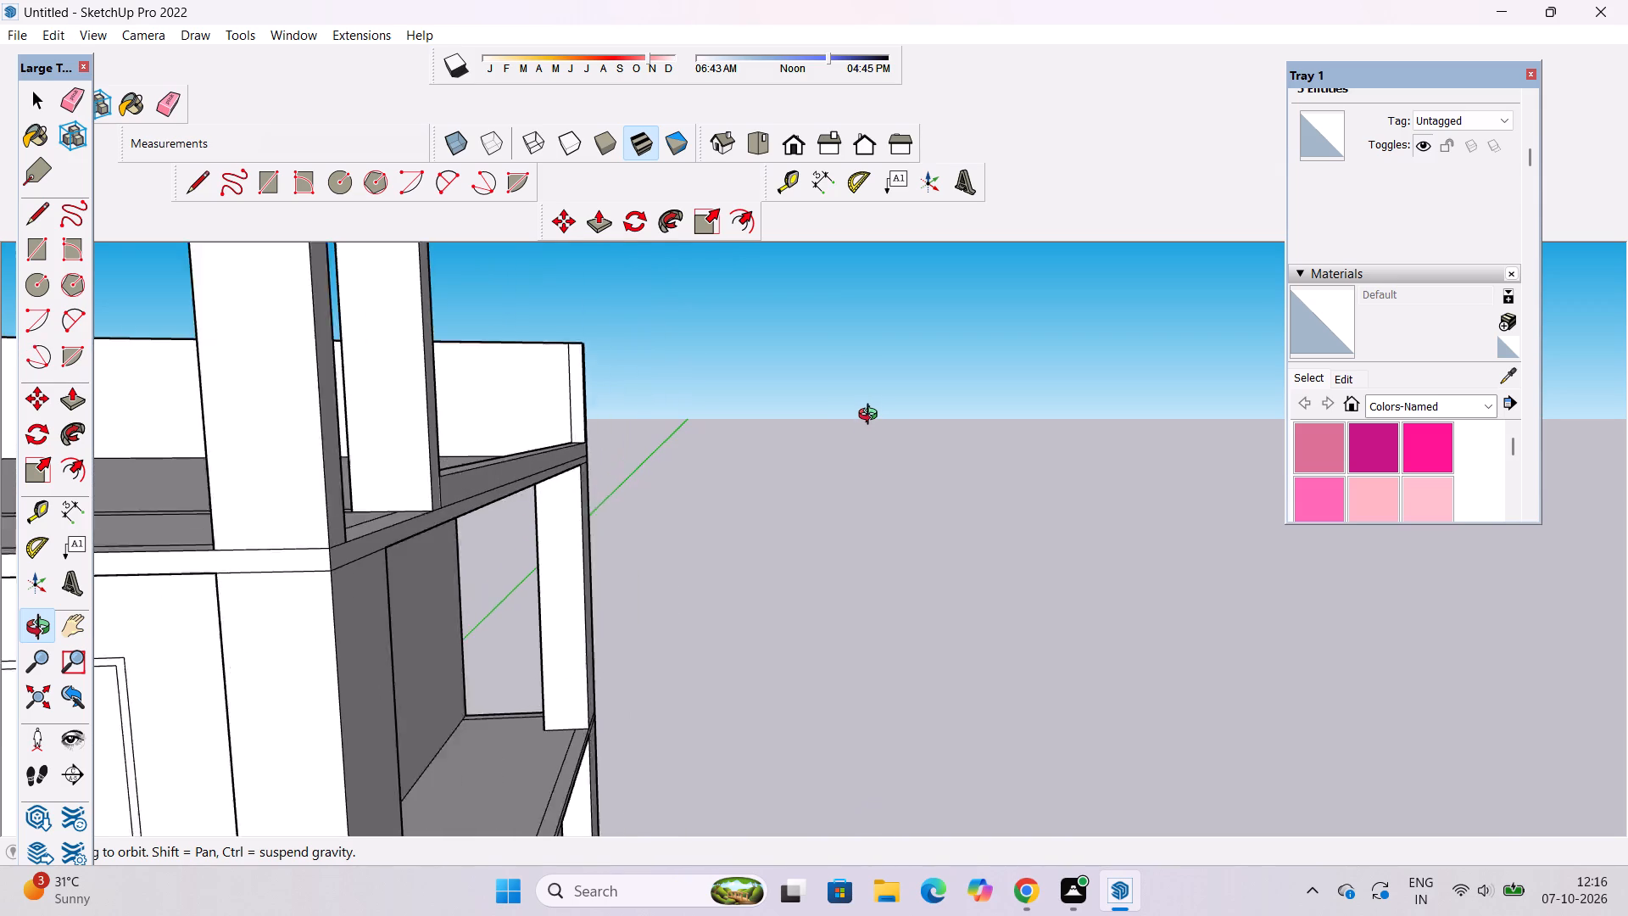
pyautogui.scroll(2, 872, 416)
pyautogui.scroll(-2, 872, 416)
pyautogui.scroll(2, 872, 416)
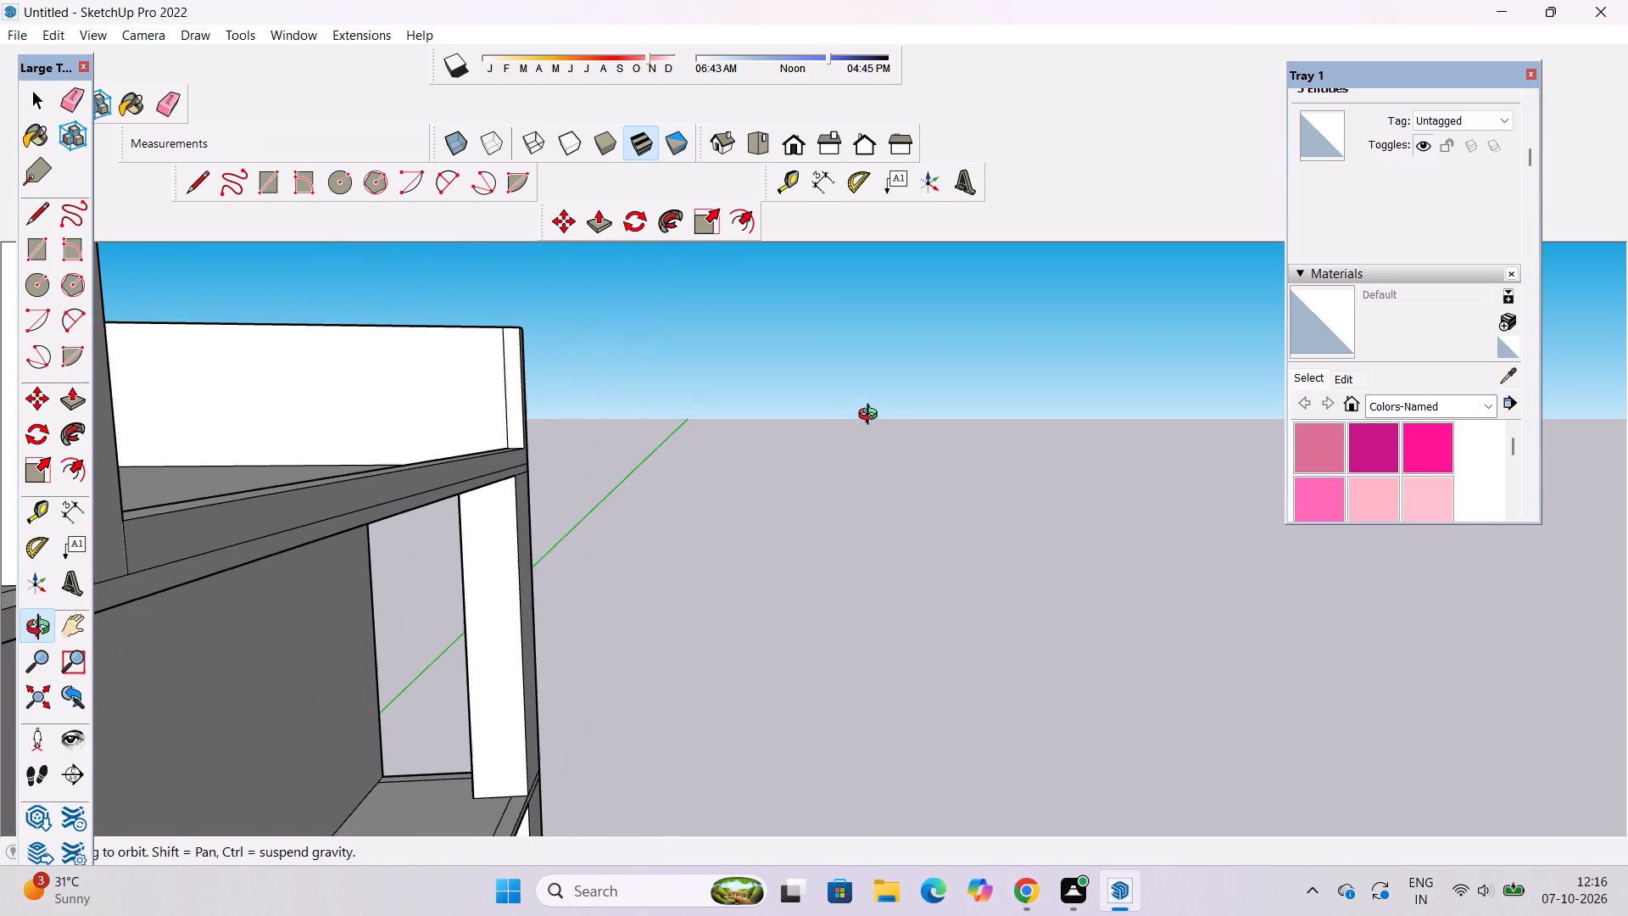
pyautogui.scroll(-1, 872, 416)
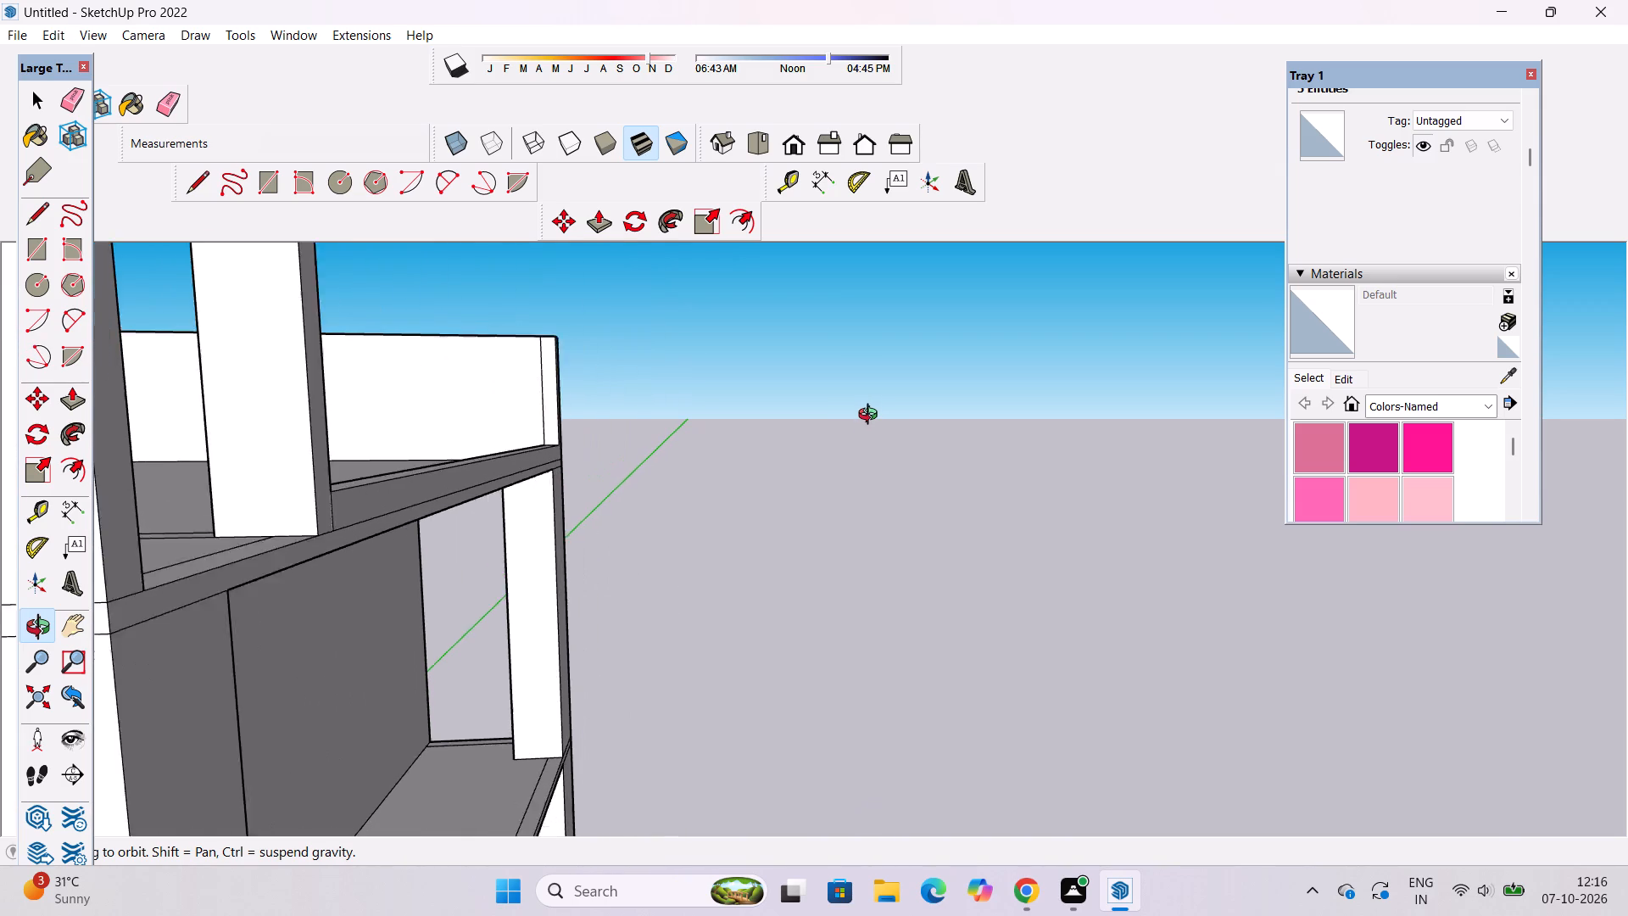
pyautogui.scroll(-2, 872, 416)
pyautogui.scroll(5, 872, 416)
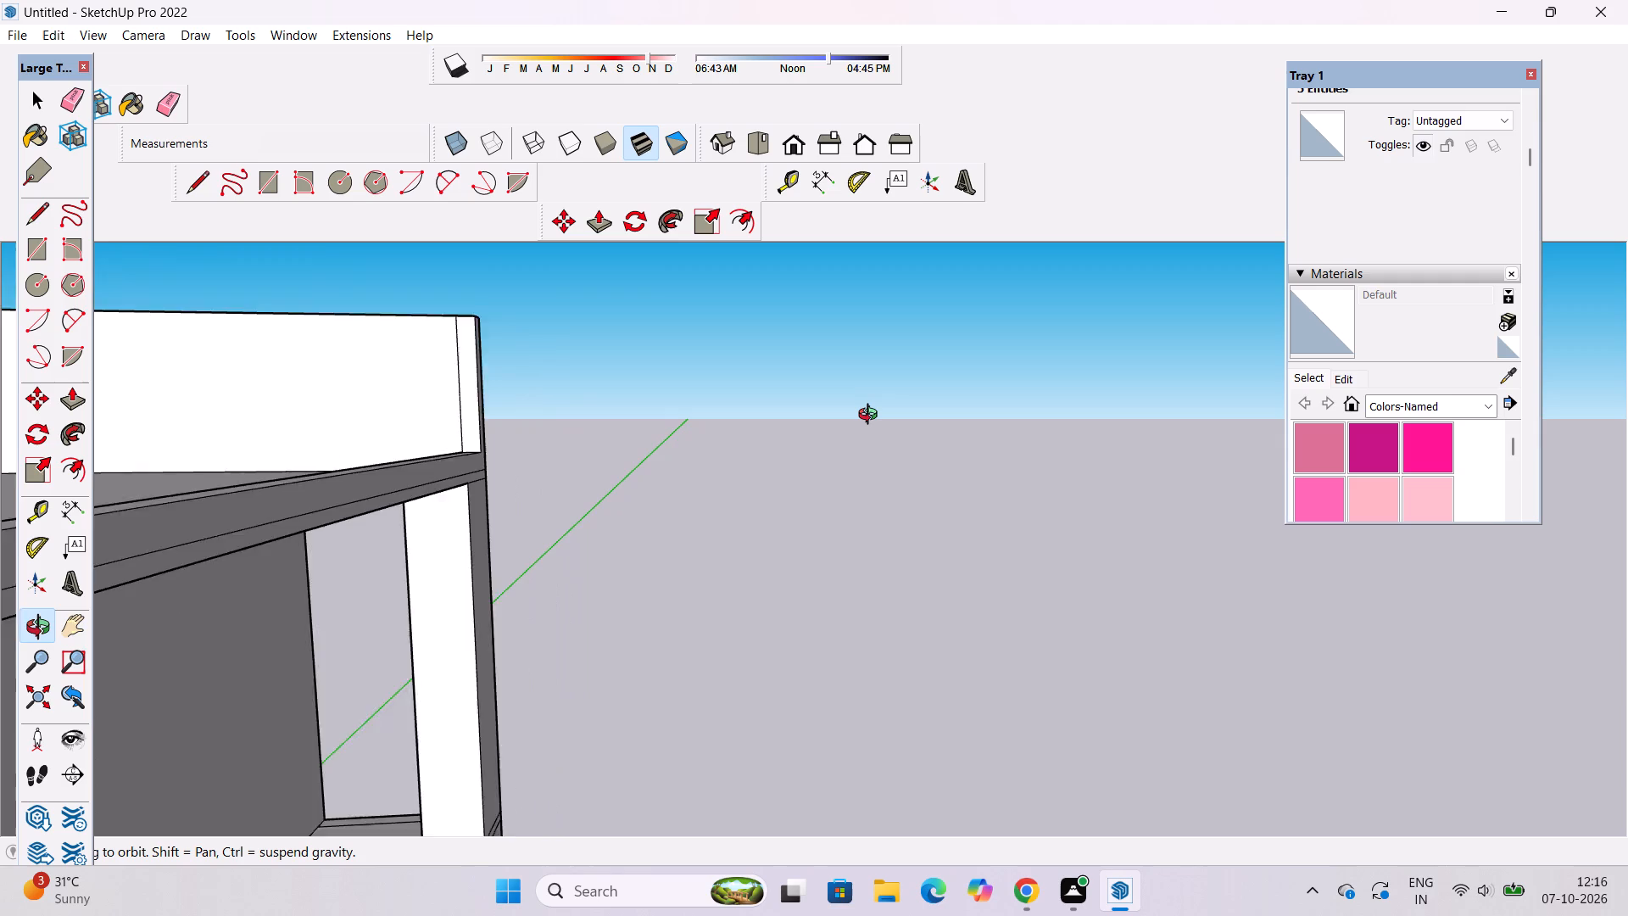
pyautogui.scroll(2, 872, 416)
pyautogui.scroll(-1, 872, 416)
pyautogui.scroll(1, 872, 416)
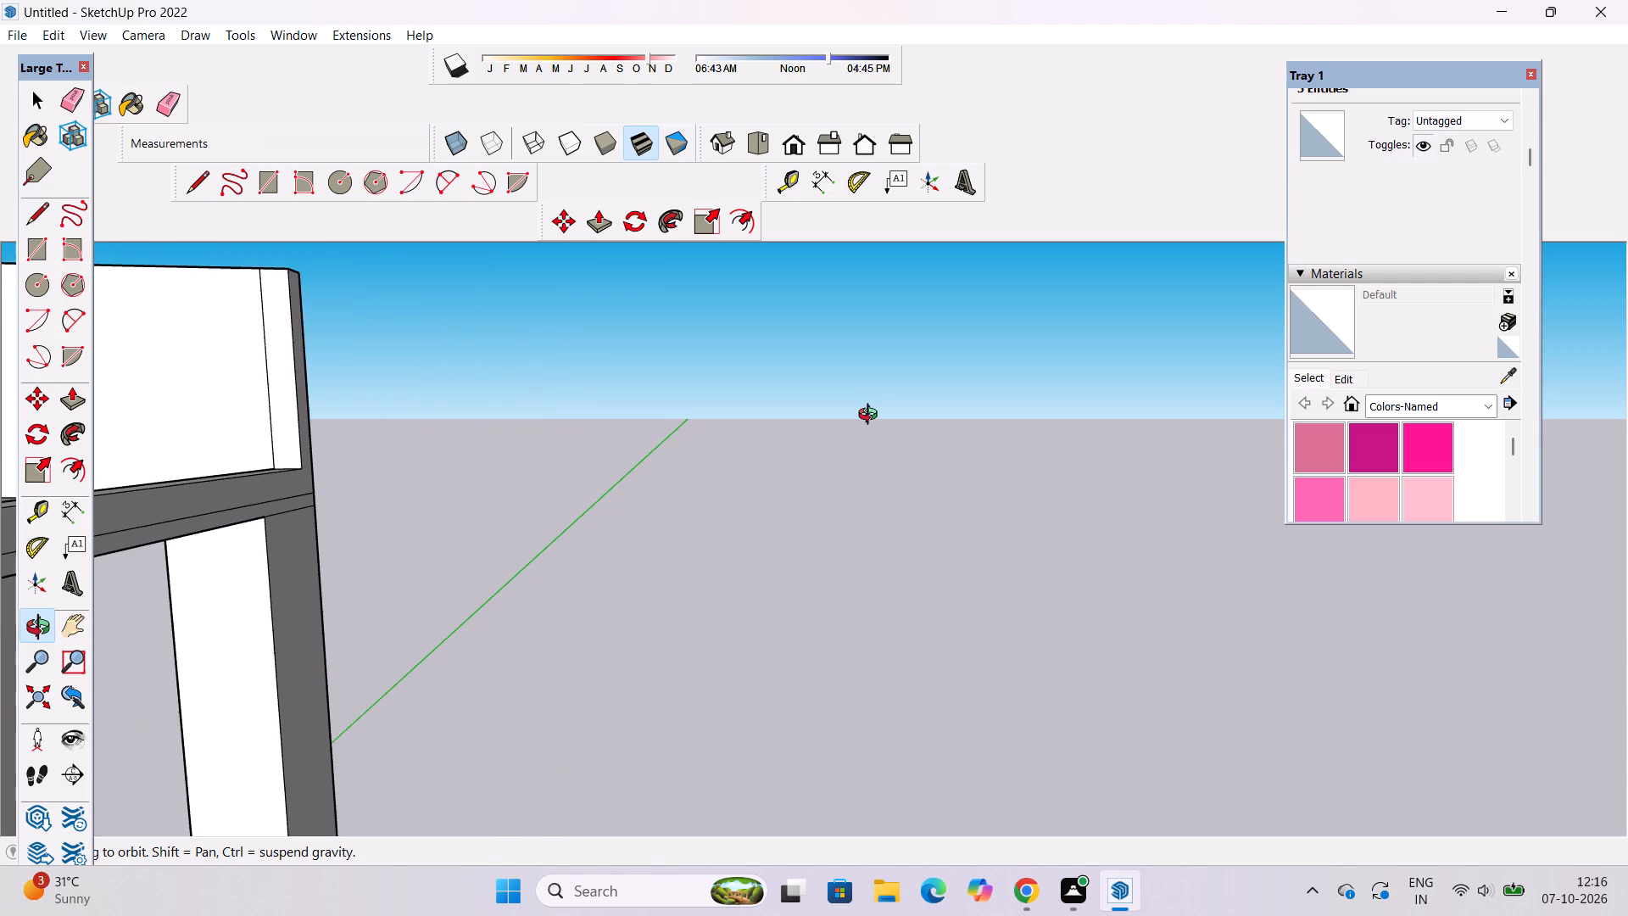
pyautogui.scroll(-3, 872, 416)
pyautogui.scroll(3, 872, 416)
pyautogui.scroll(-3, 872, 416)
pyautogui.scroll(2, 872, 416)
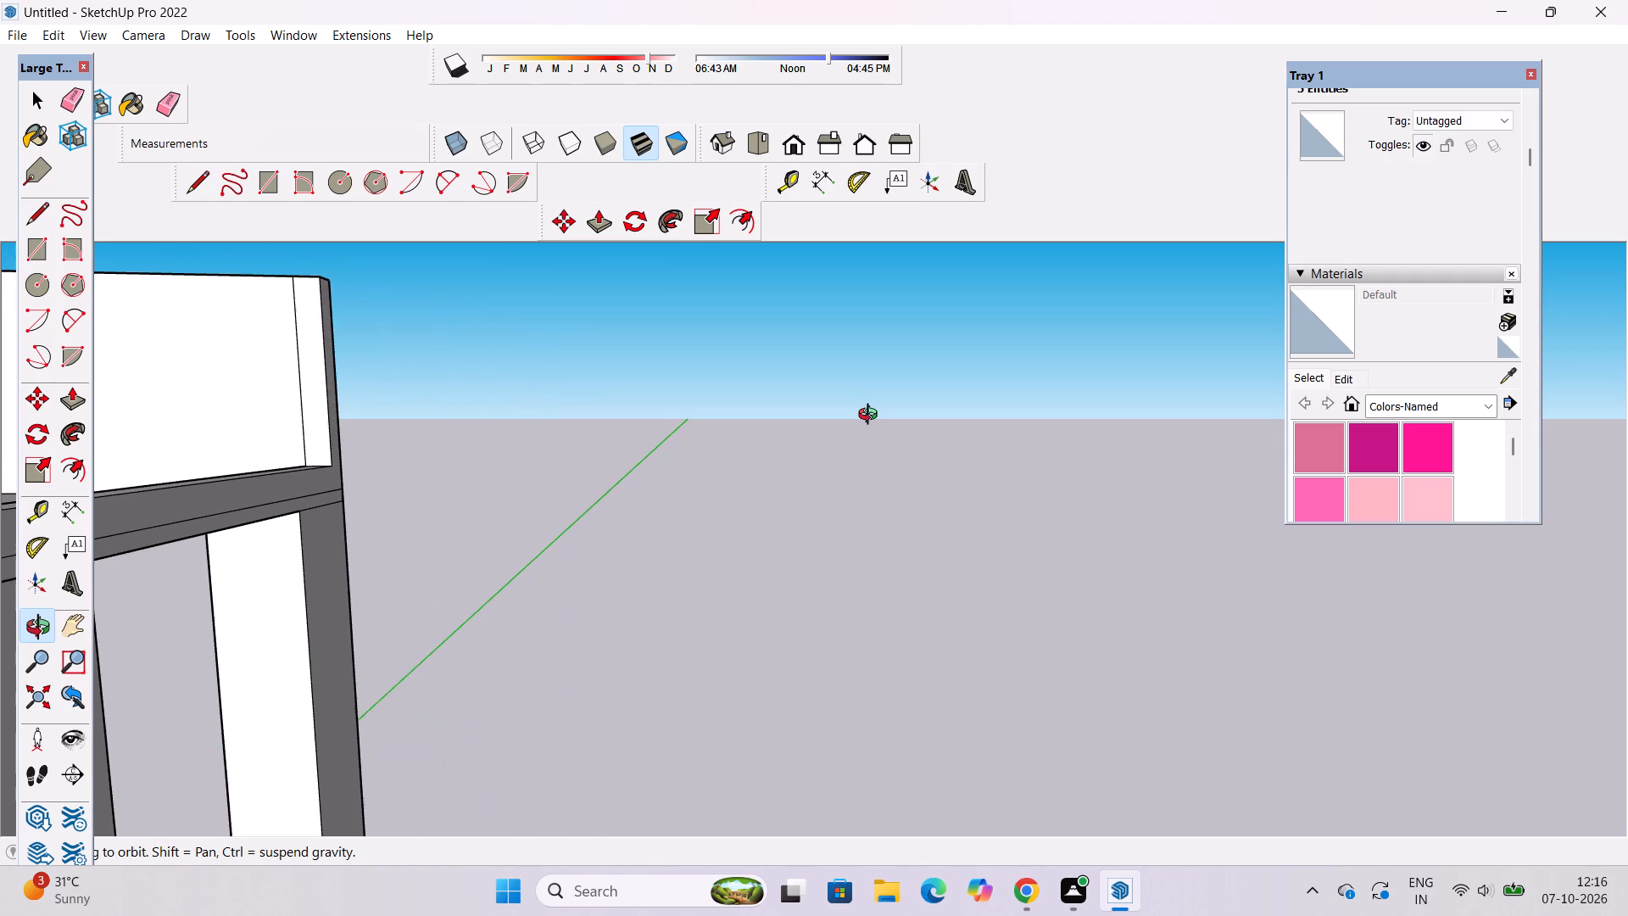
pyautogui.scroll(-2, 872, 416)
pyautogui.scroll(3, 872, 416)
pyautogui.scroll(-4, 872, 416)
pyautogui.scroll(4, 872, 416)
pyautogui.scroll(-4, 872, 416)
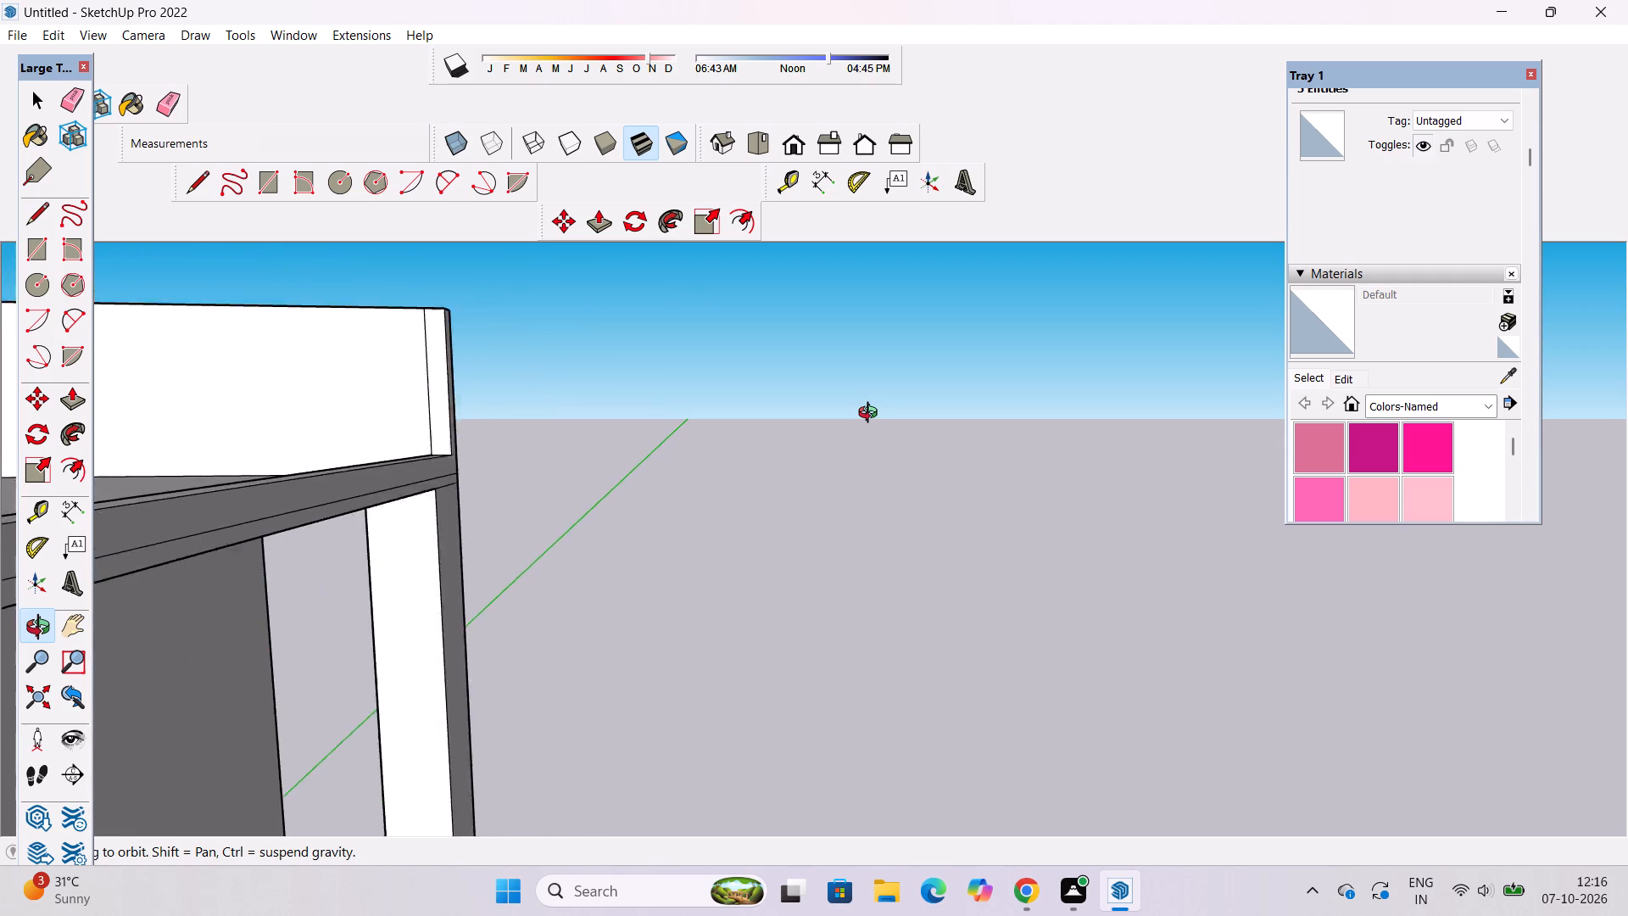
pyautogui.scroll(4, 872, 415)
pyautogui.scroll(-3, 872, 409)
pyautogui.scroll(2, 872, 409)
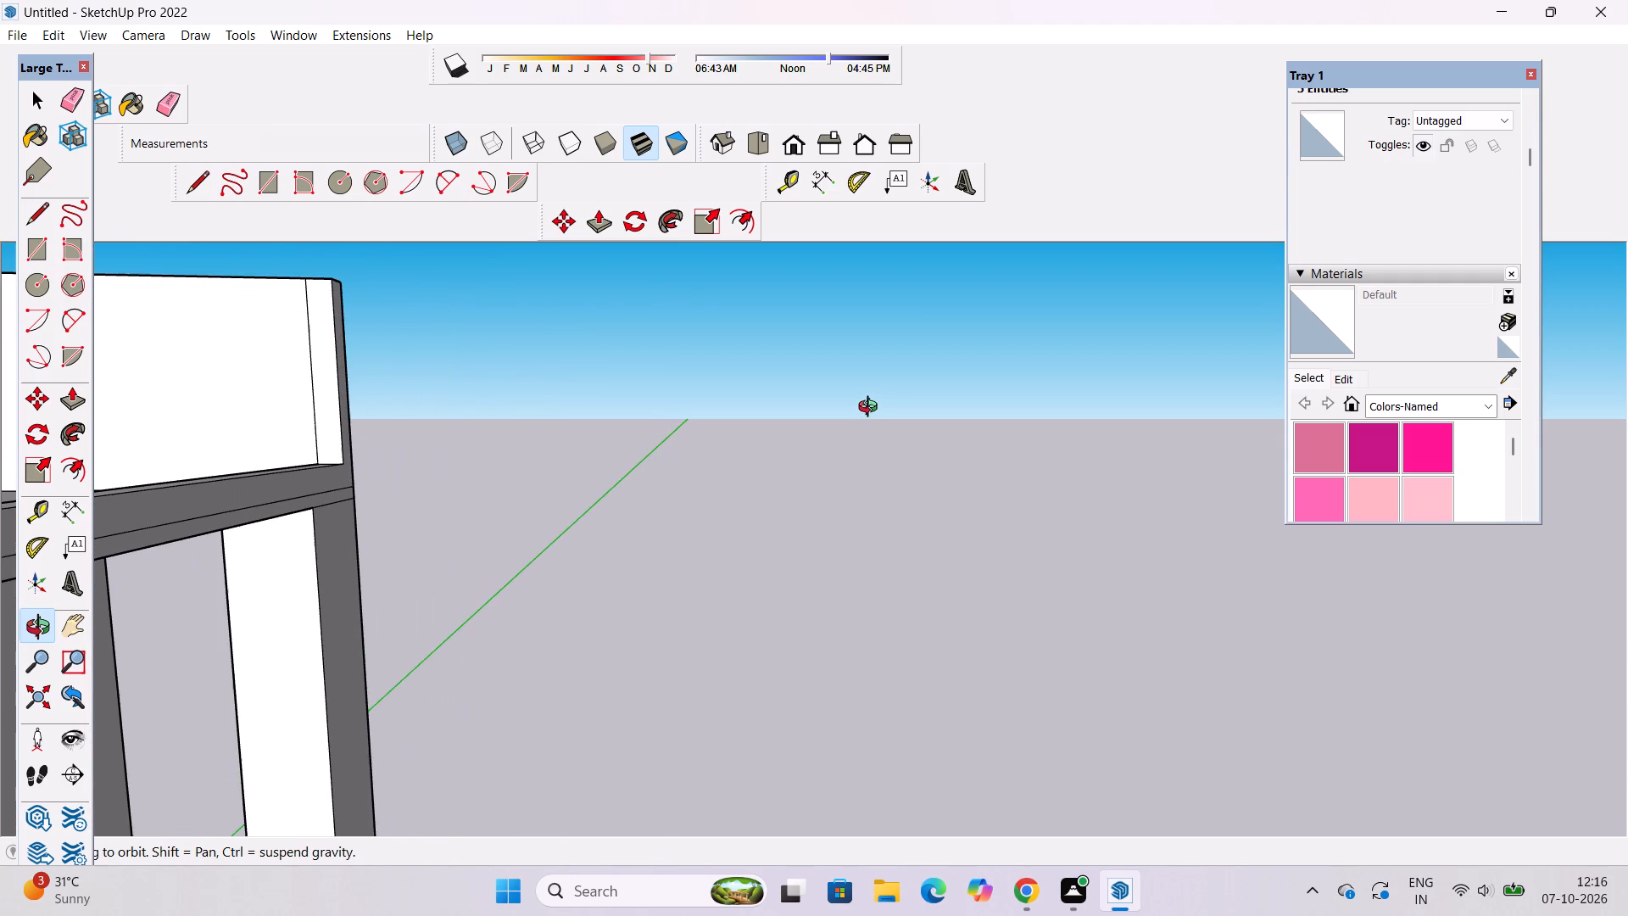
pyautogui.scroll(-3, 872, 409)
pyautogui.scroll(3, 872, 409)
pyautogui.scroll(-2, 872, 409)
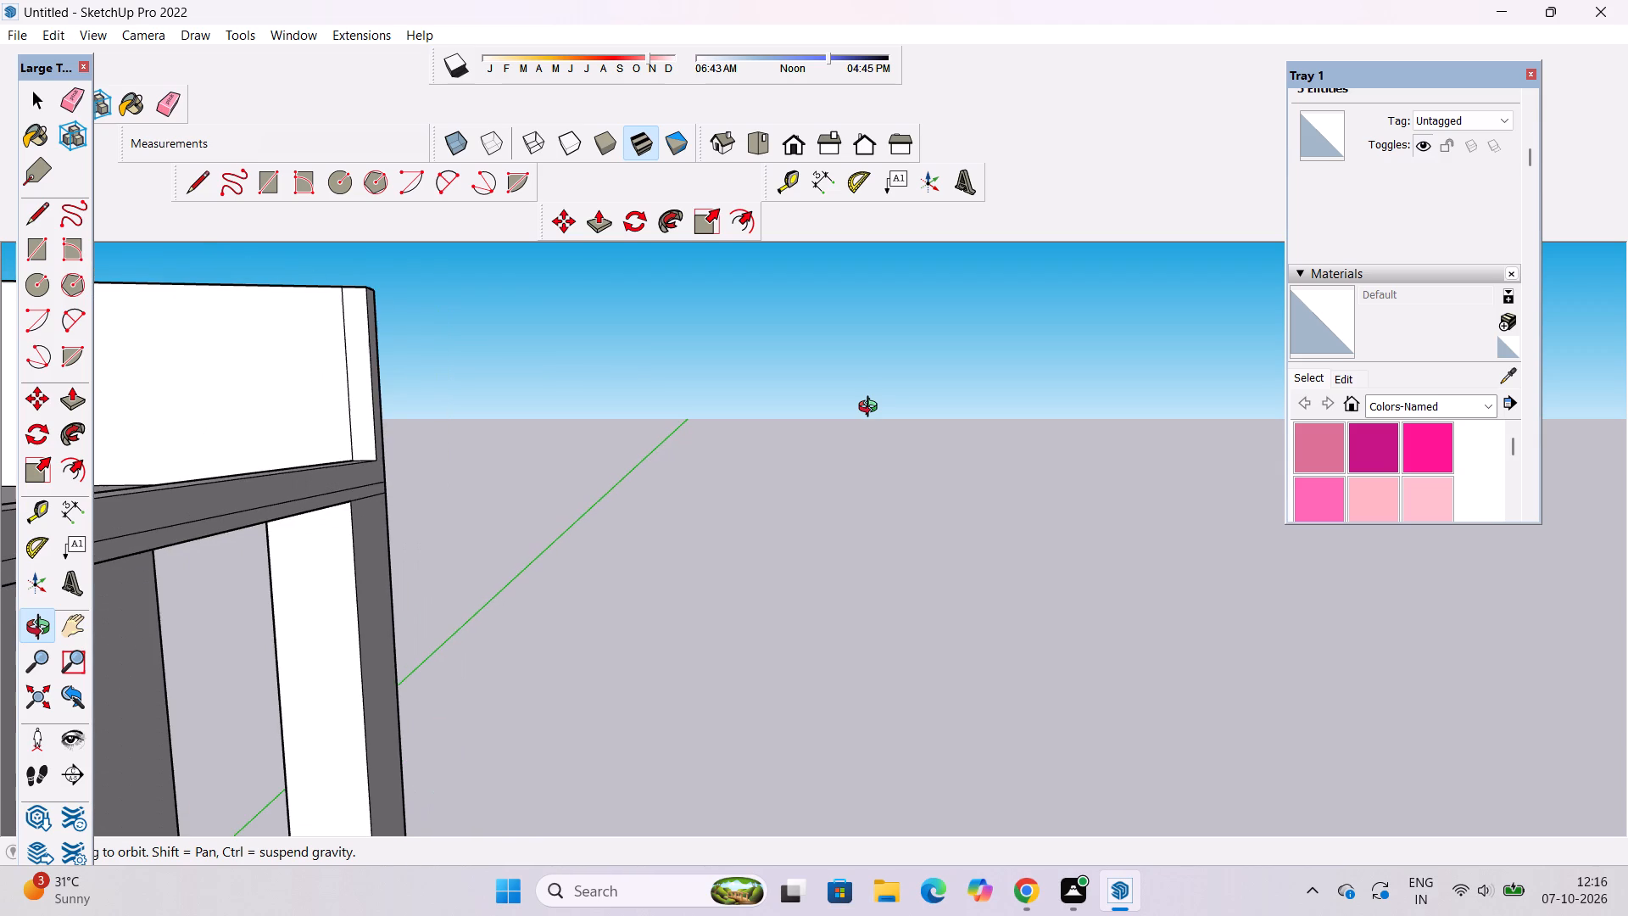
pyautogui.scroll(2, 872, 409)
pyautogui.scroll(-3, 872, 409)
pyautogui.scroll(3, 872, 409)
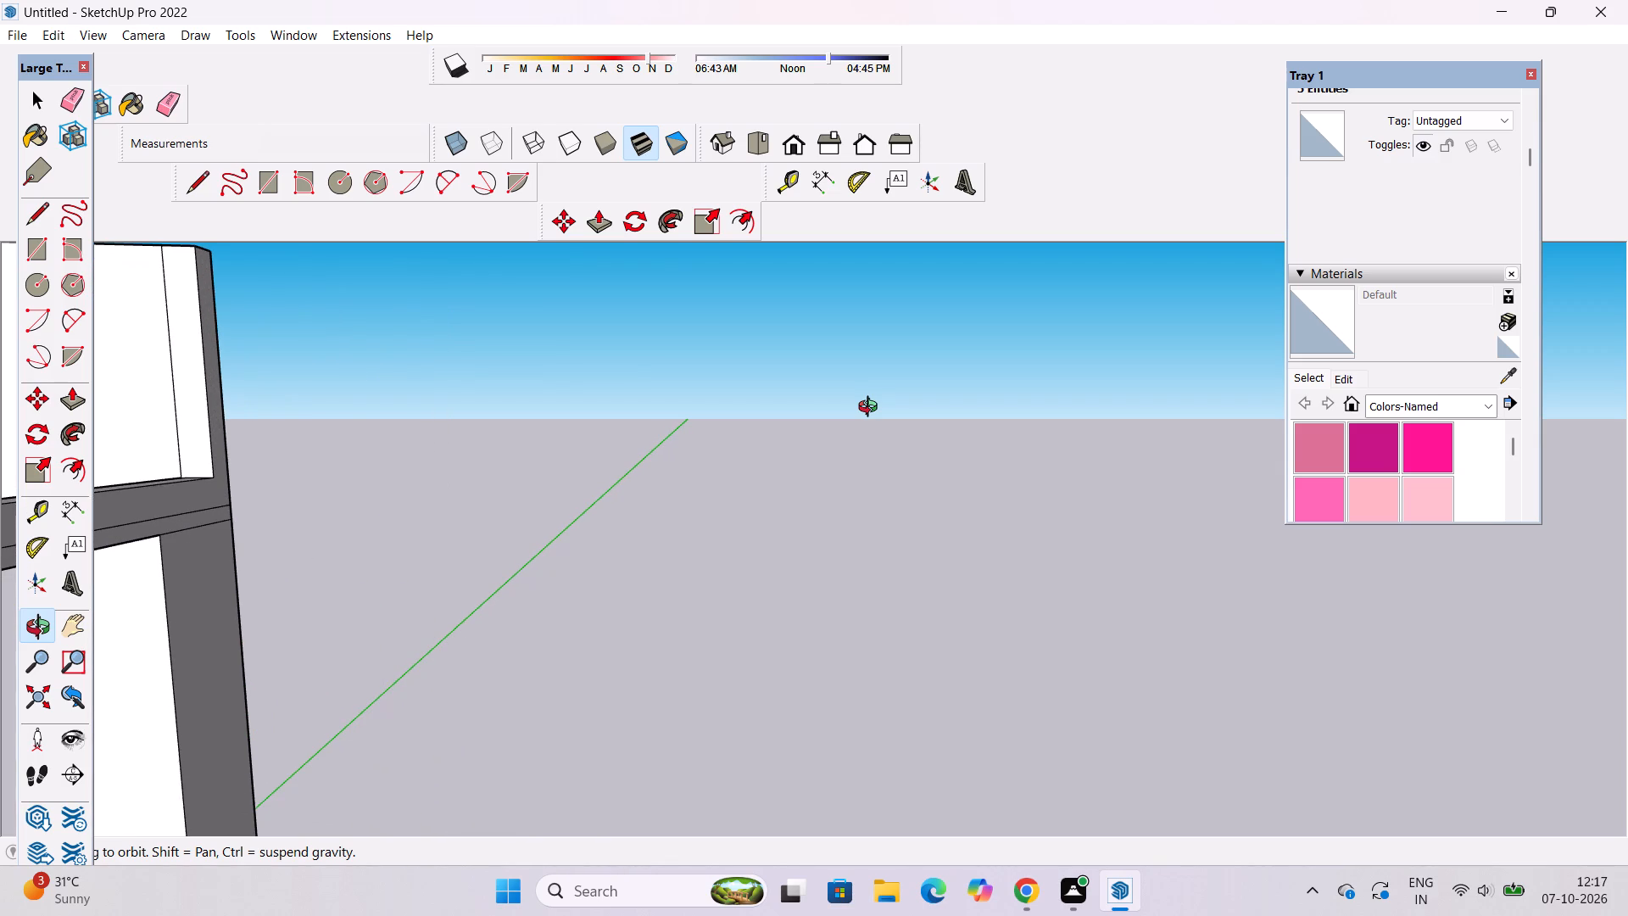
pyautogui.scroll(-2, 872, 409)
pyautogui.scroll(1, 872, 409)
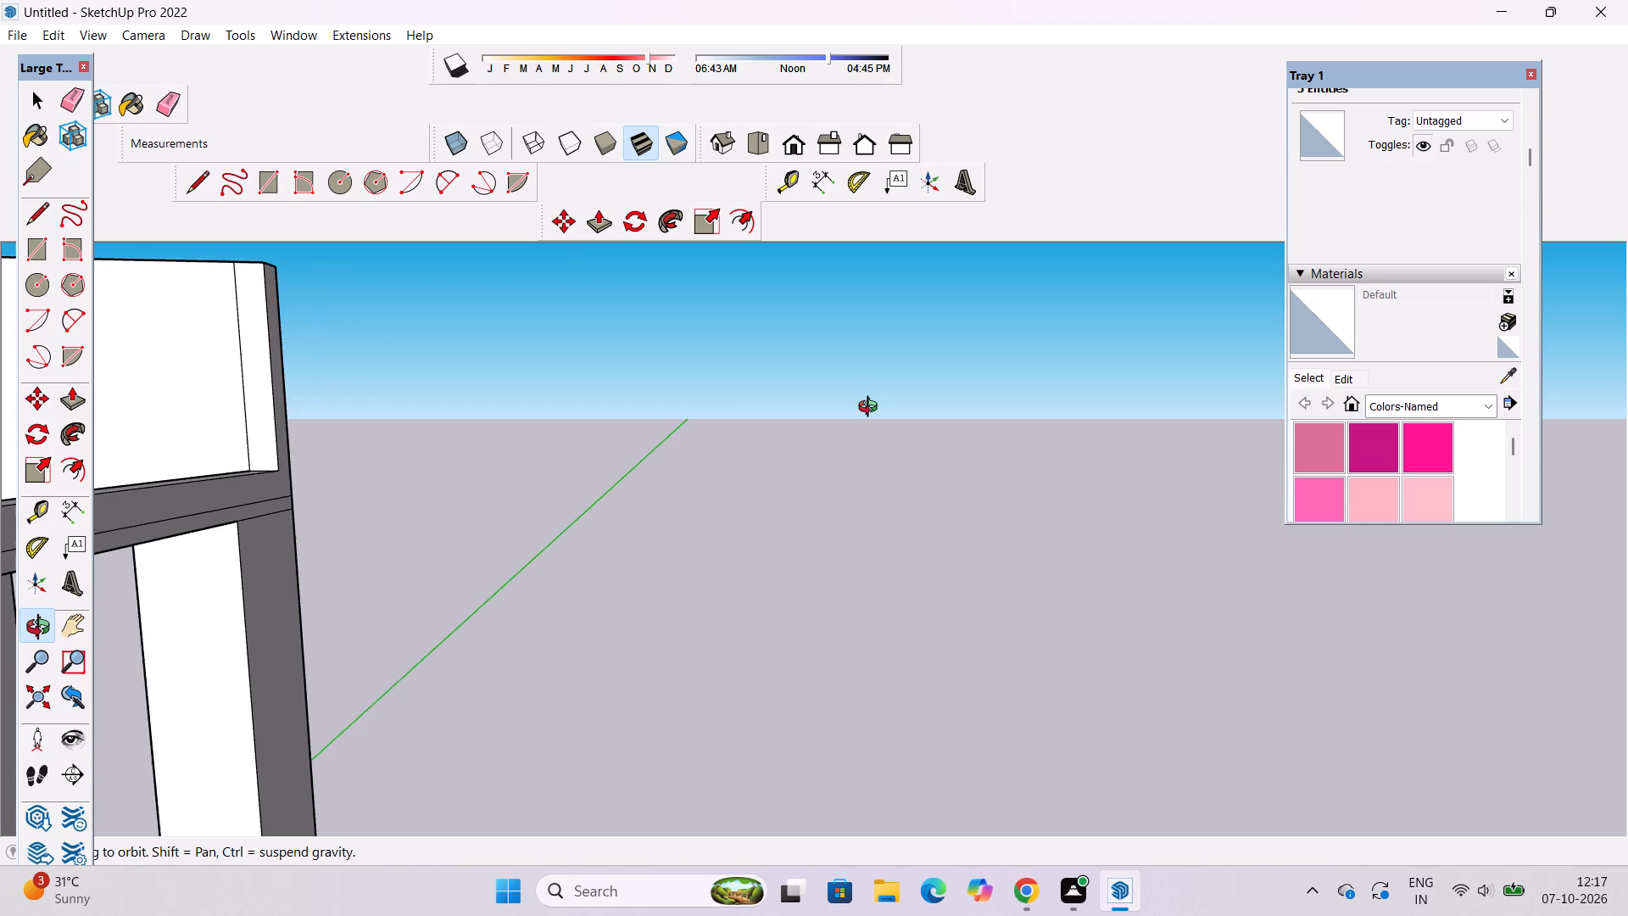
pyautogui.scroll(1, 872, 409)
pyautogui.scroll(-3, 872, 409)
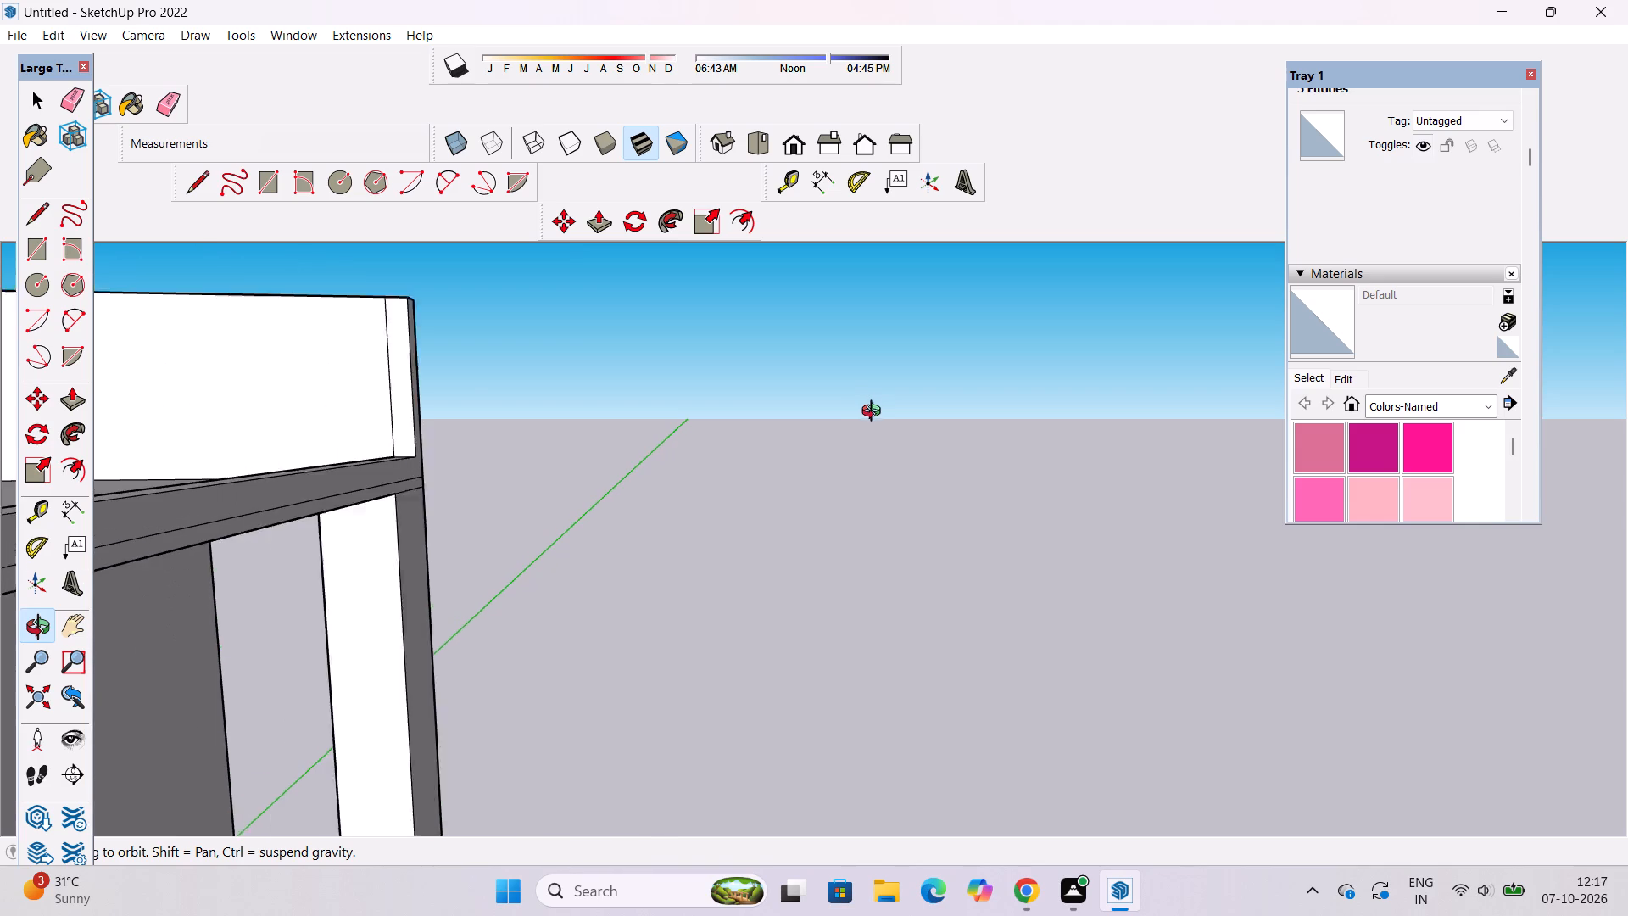
# Examine the framed door and window outlines in the second bay and the blank inner walls below from several angles.
pyautogui.scroll(-12, 875, 413)
pyautogui.keyDown('shift'); pyautogui.moveTo(656, 584); pyautogui.dragTo(677, 551); pyautogui.keyUp('shift')
pyautogui.moveTo(735, 547); pyautogui.dragTo(722, 557)
pyautogui.scroll(3, 693, 556)
pyautogui.keyDown('shift'); pyautogui.moveTo(675, 554); pyautogui.dragTo(694, 551); pyautogui.keyUp('shift')
pyautogui.press('space')
pyautogui.click(968, 535)
pyautogui.scroll(-4, 724, 499)
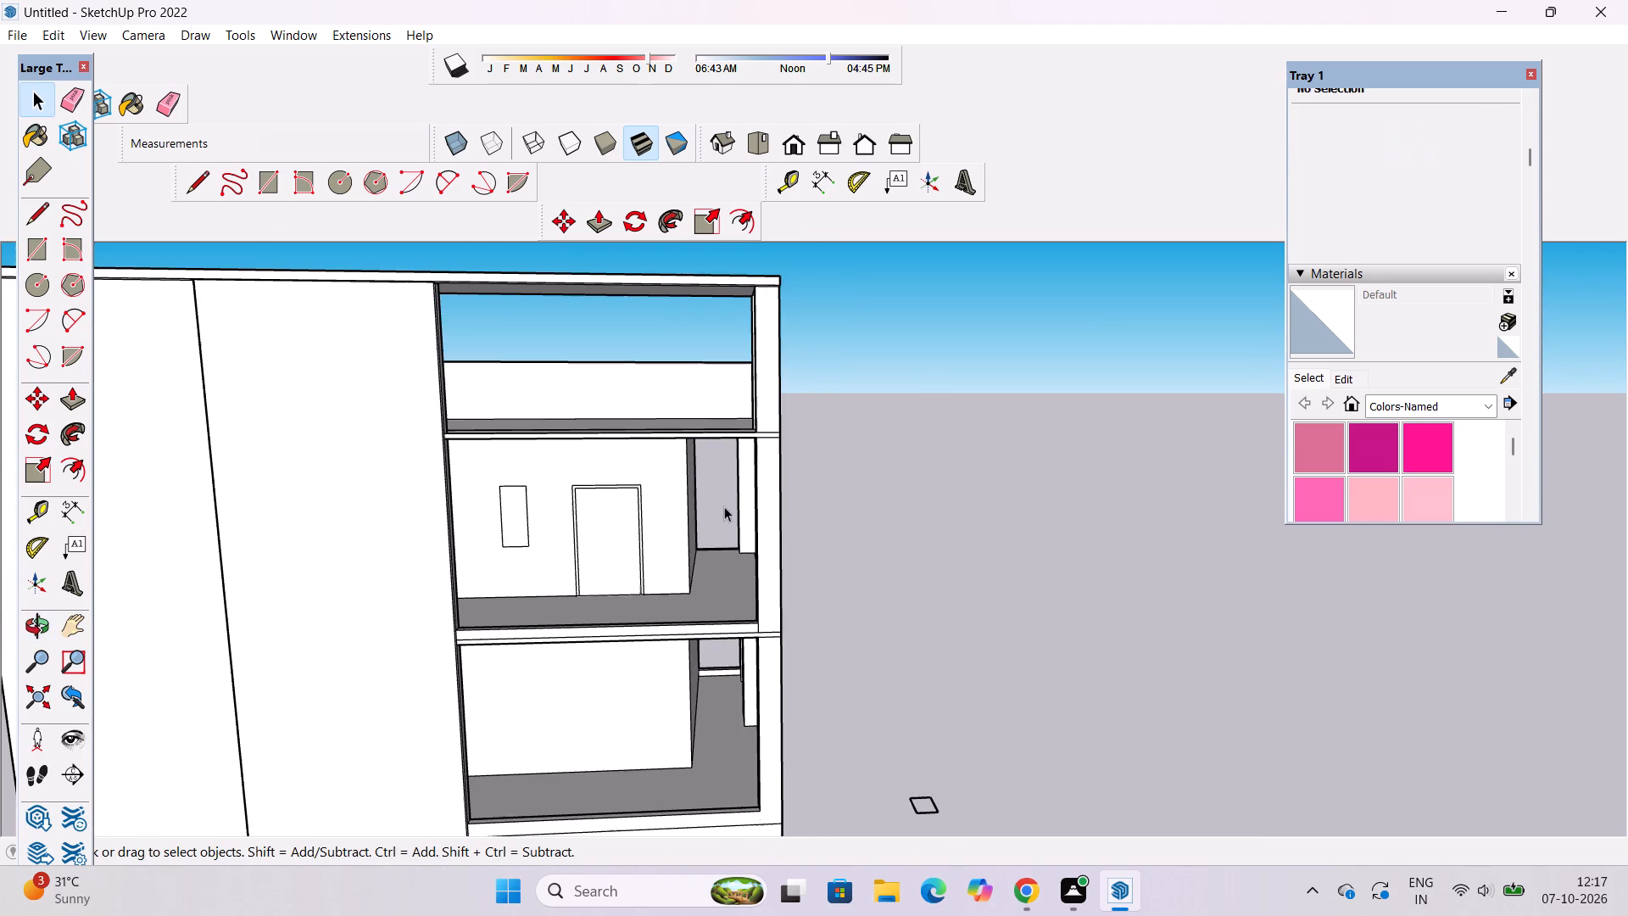
pyautogui.press('o')
pyautogui.moveTo(763, 592); pyautogui.dragTo(590, 608)
pyautogui.scroll(3, 529, 594)
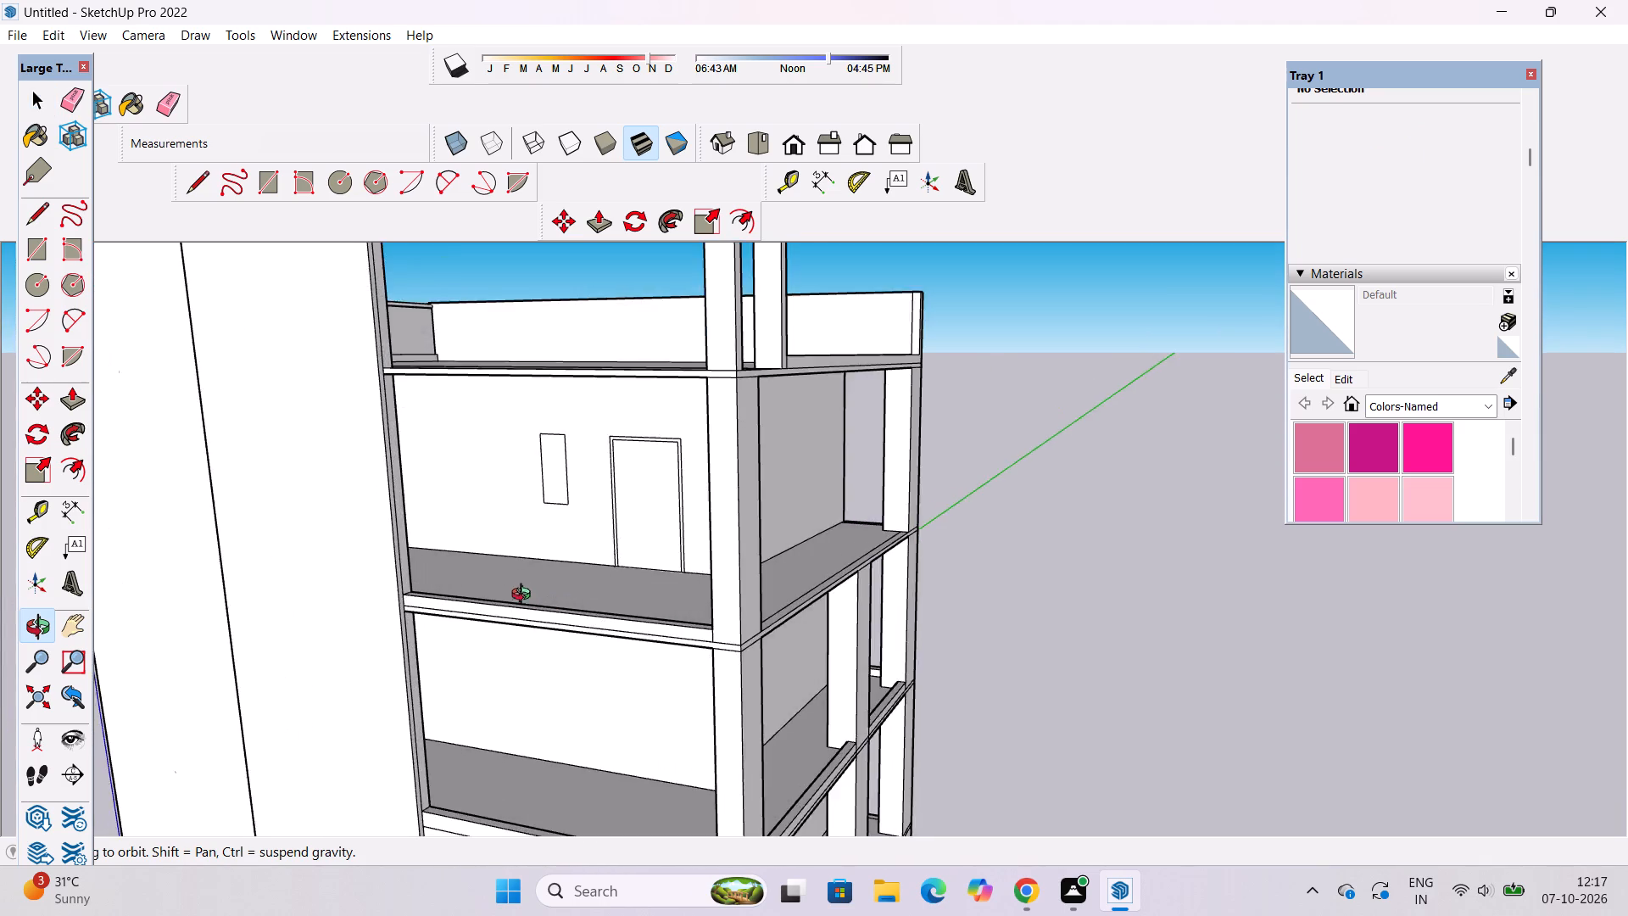
pyautogui.moveTo(528, 608); pyautogui.dragTo(651, 635)
pyautogui.keyDown('shift'); pyautogui.moveTo(658, 639); pyautogui.dragTo(661, 548); pyautogui.keyUp('shift')
pyautogui.keyDown('shift'); pyautogui.moveTo(712, 488); pyautogui.dragTo(577, 568); pyautogui.keyUp('shift')
pyautogui.scroll(-5, 577, 568)
pyautogui.moveTo(560, 595); pyautogui.dragTo(609, 550)
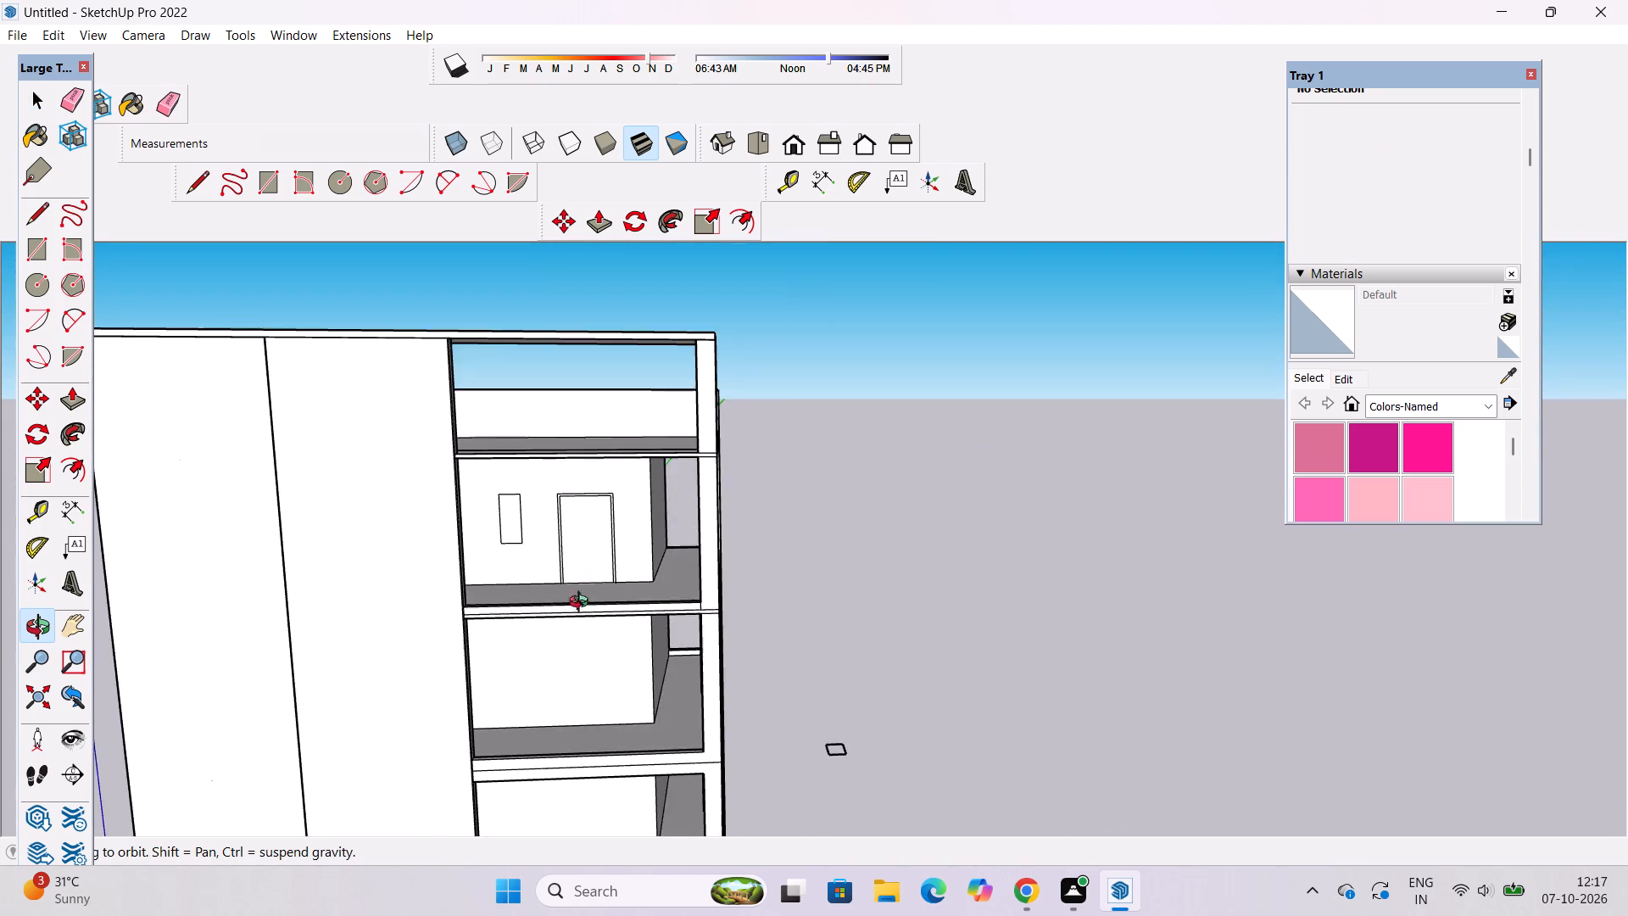
pyautogui.keyDown('shift'); pyautogui.moveTo(572, 622); pyautogui.dragTo(669, 530); pyautogui.keyUp('shift')
pyautogui.keyDown('shift'); pyautogui.scroll(4, 663, 481); pyautogui.keyUp('shift')
pyautogui.moveTo(660, 496); pyautogui.dragTo(628, 515)
pyautogui.keyDown('shift'); pyautogui.moveTo(627, 516); pyautogui.dragTo(634, 499); pyautogui.keyUp('shift')
pyautogui.keyDown('shift'); pyautogui.moveTo(634, 499); pyautogui.dragTo(605, 505); pyautogui.keyUp('shift')
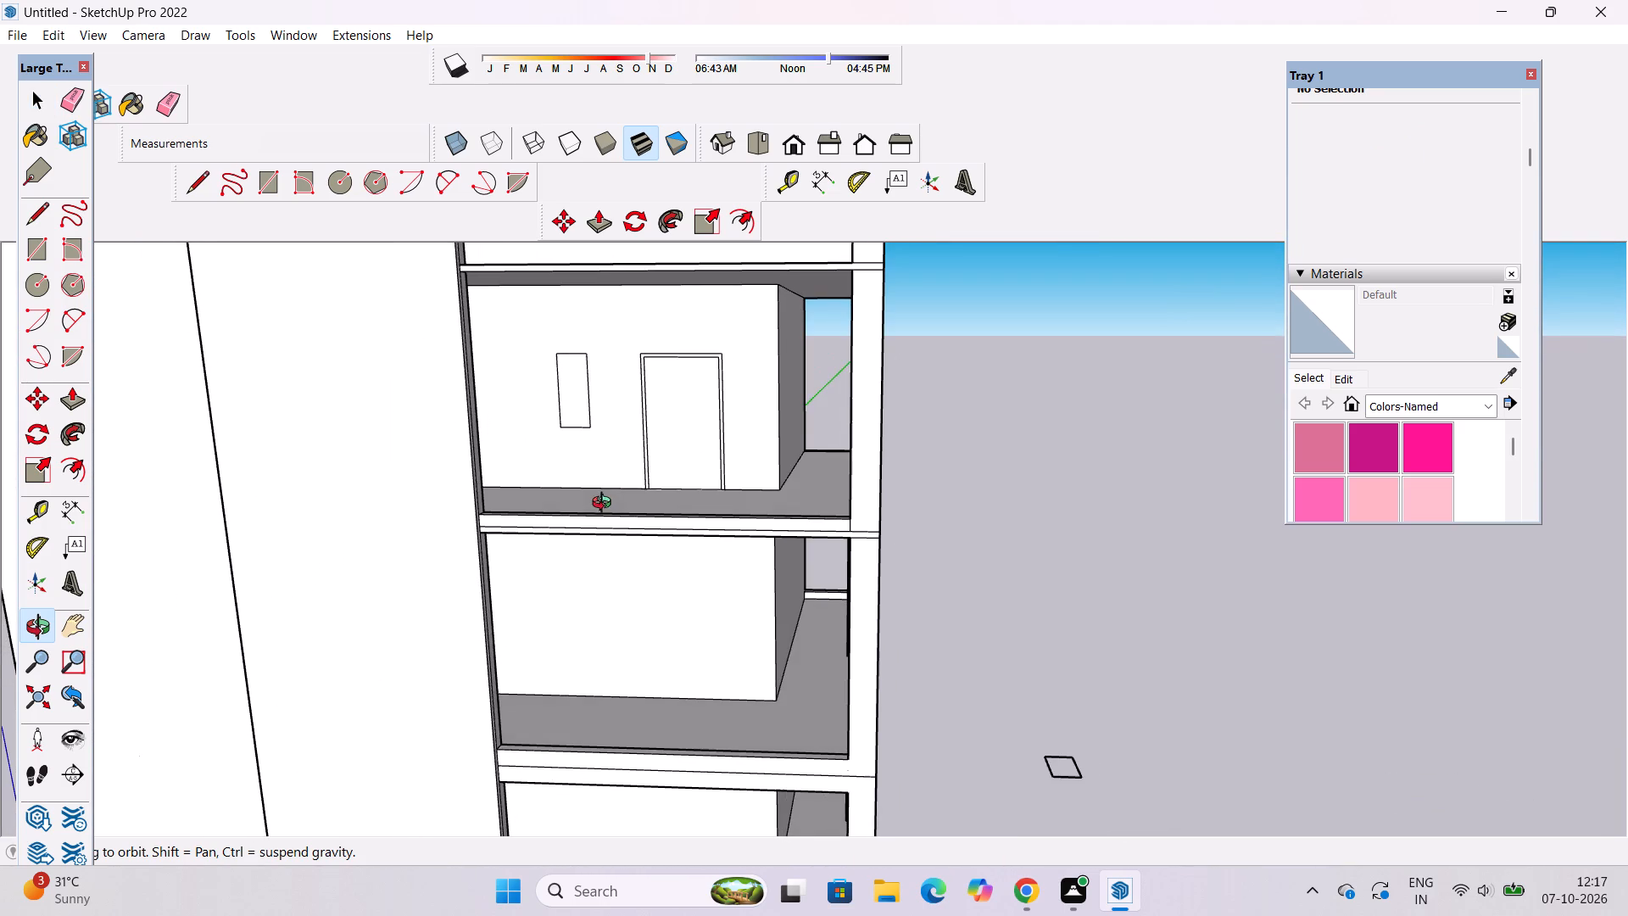
# Copy the framed door outline straight down about 42' 2" onto the inner wall of the third bay from the top.
pyautogui.press('space')
pyautogui.scroll(10, 674, 371)
pyautogui.scroll(2, 586, 385)
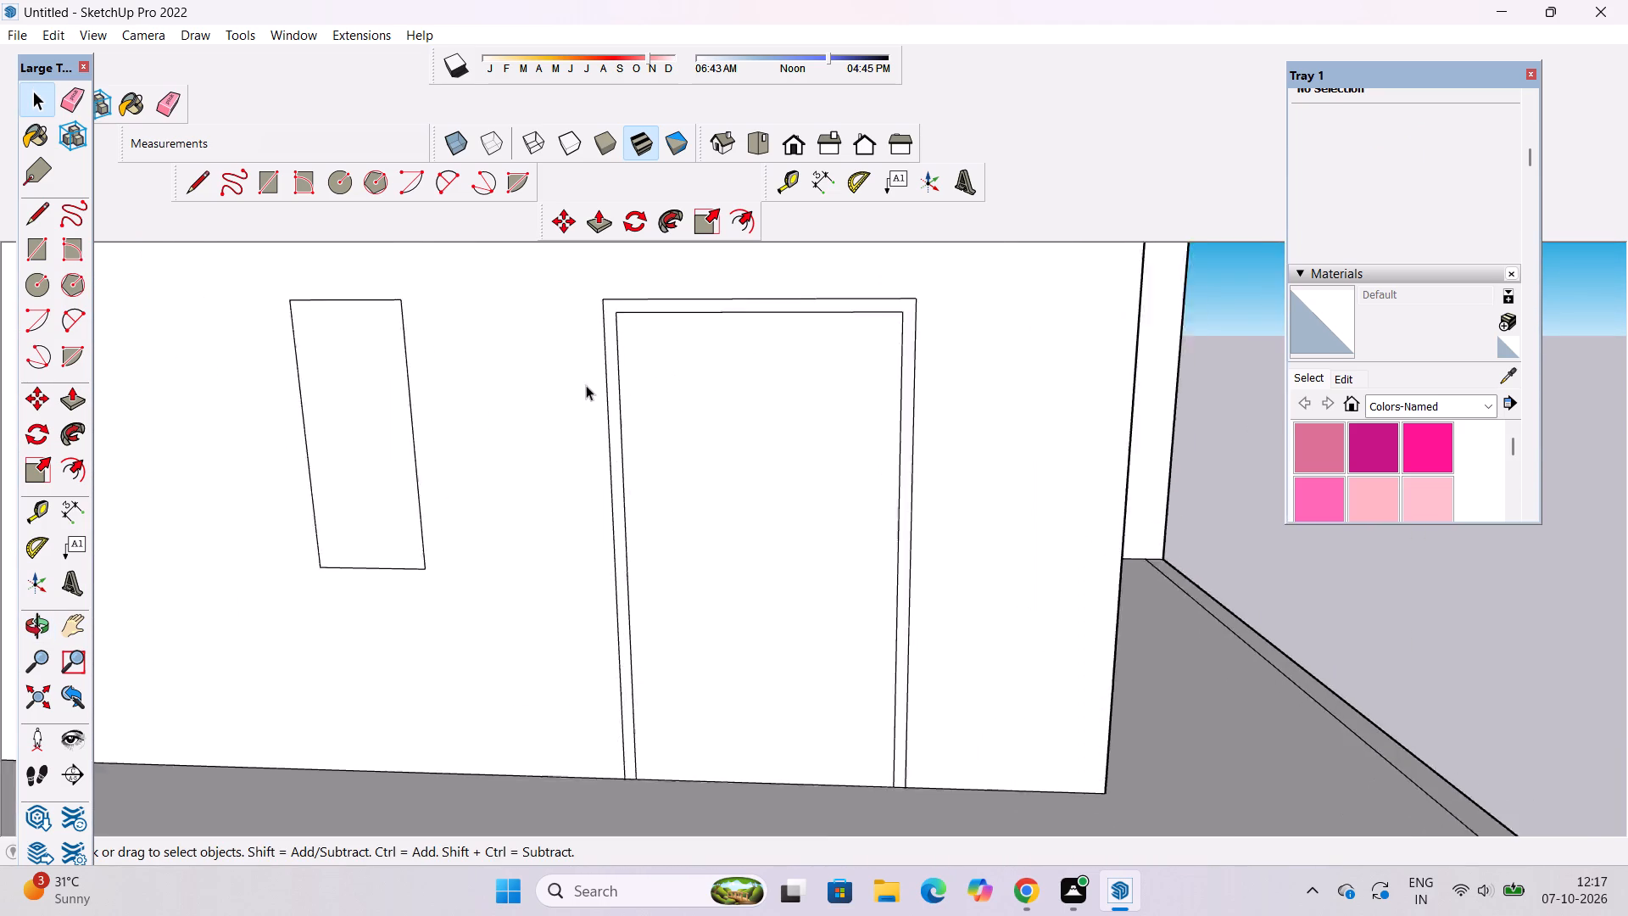
pyautogui.scroll(7, 586, 385)
pyautogui.keyDown('ctrl'); pyautogui.doubleClick(626, 342); pyautogui.keyUp('ctrl')
pyautogui.keyDown('ctrl'); pyautogui.doubleClick(675, 361); pyautogui.keyUp('ctrl')
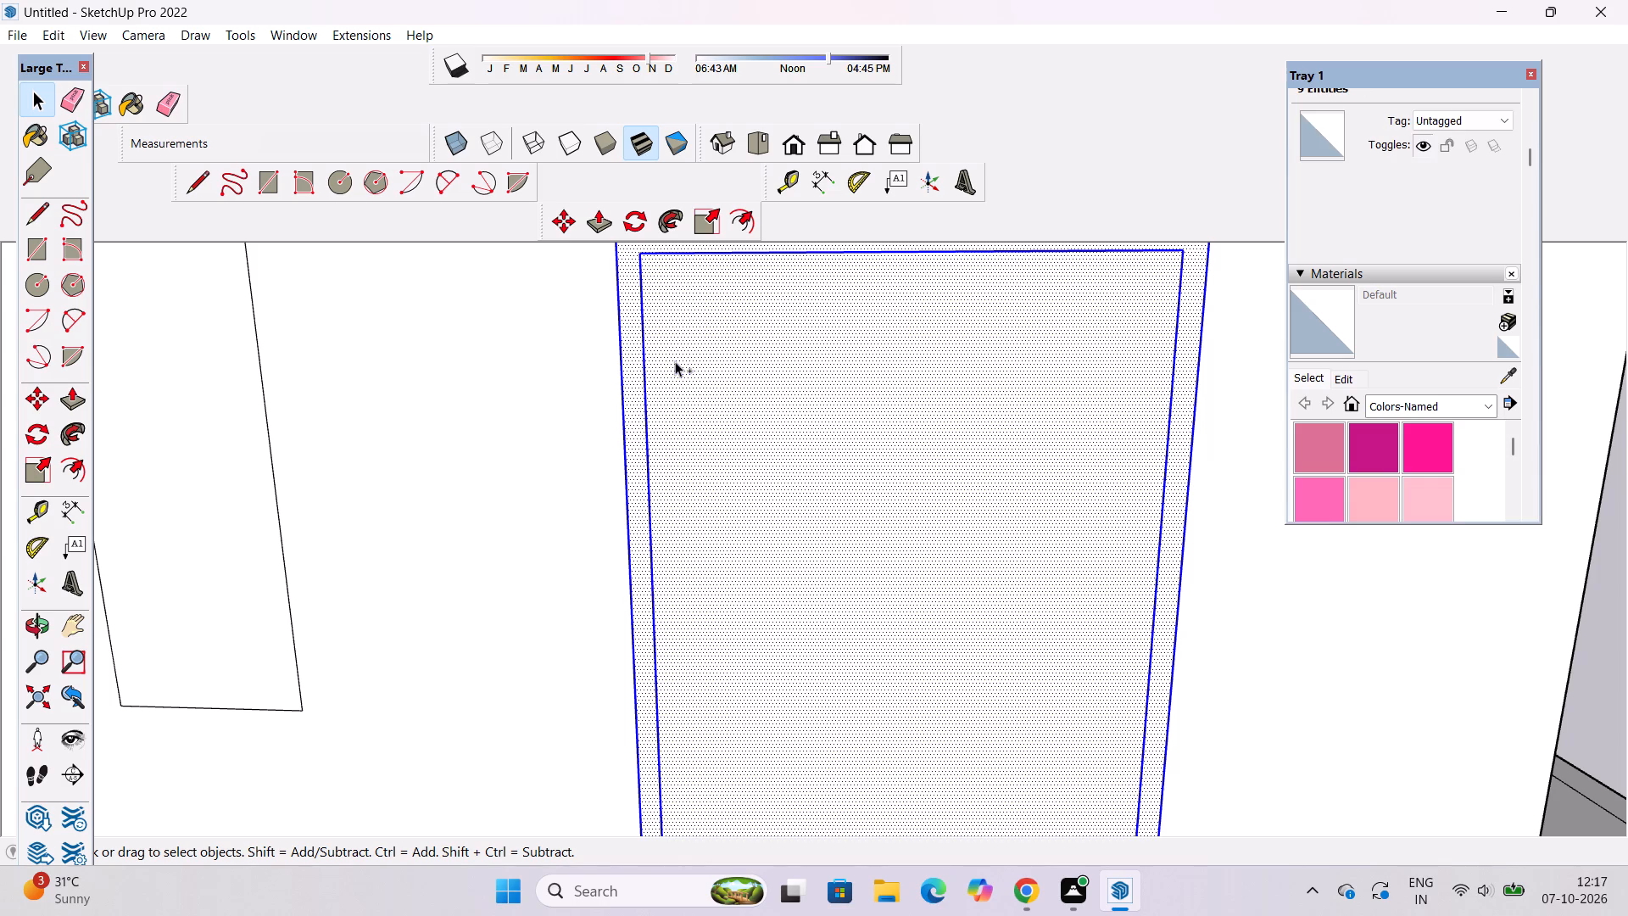
pyautogui.keyDown('ctrl'); pyautogui.scroll(-7, 644, 345); pyautogui.keyUp('ctrl')
pyautogui.scroll(-6, 664, 312)
pyautogui.scroll(-6, 772, 460)
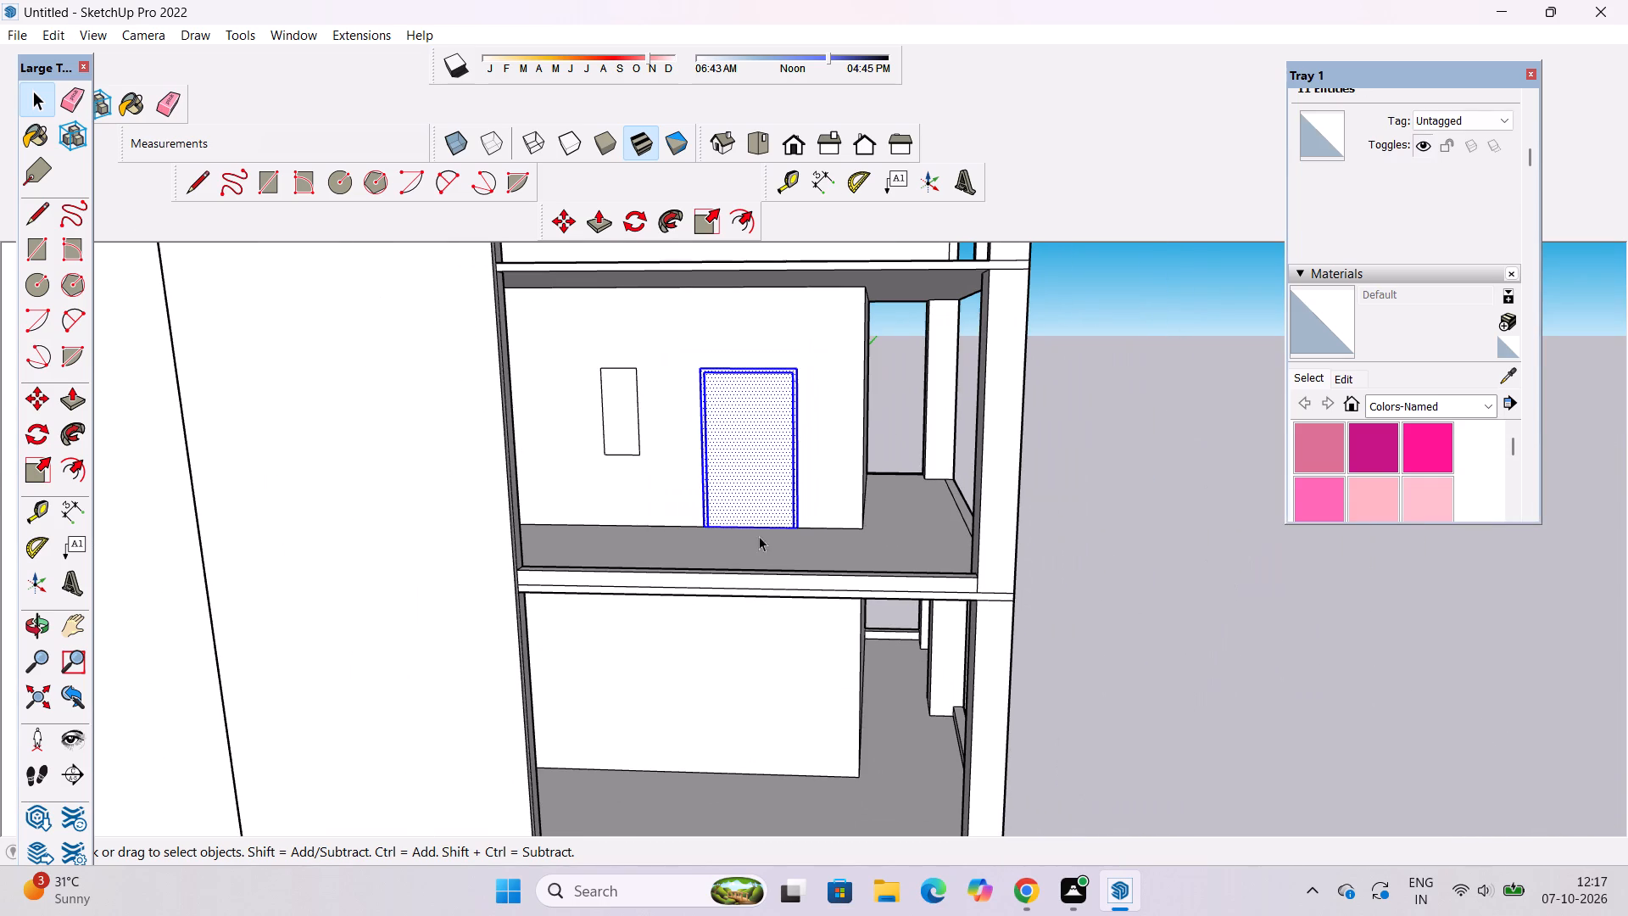
pyautogui.press('m')
pyautogui.scroll(4, 738, 662)
pyautogui.scroll(5, 823, 461)
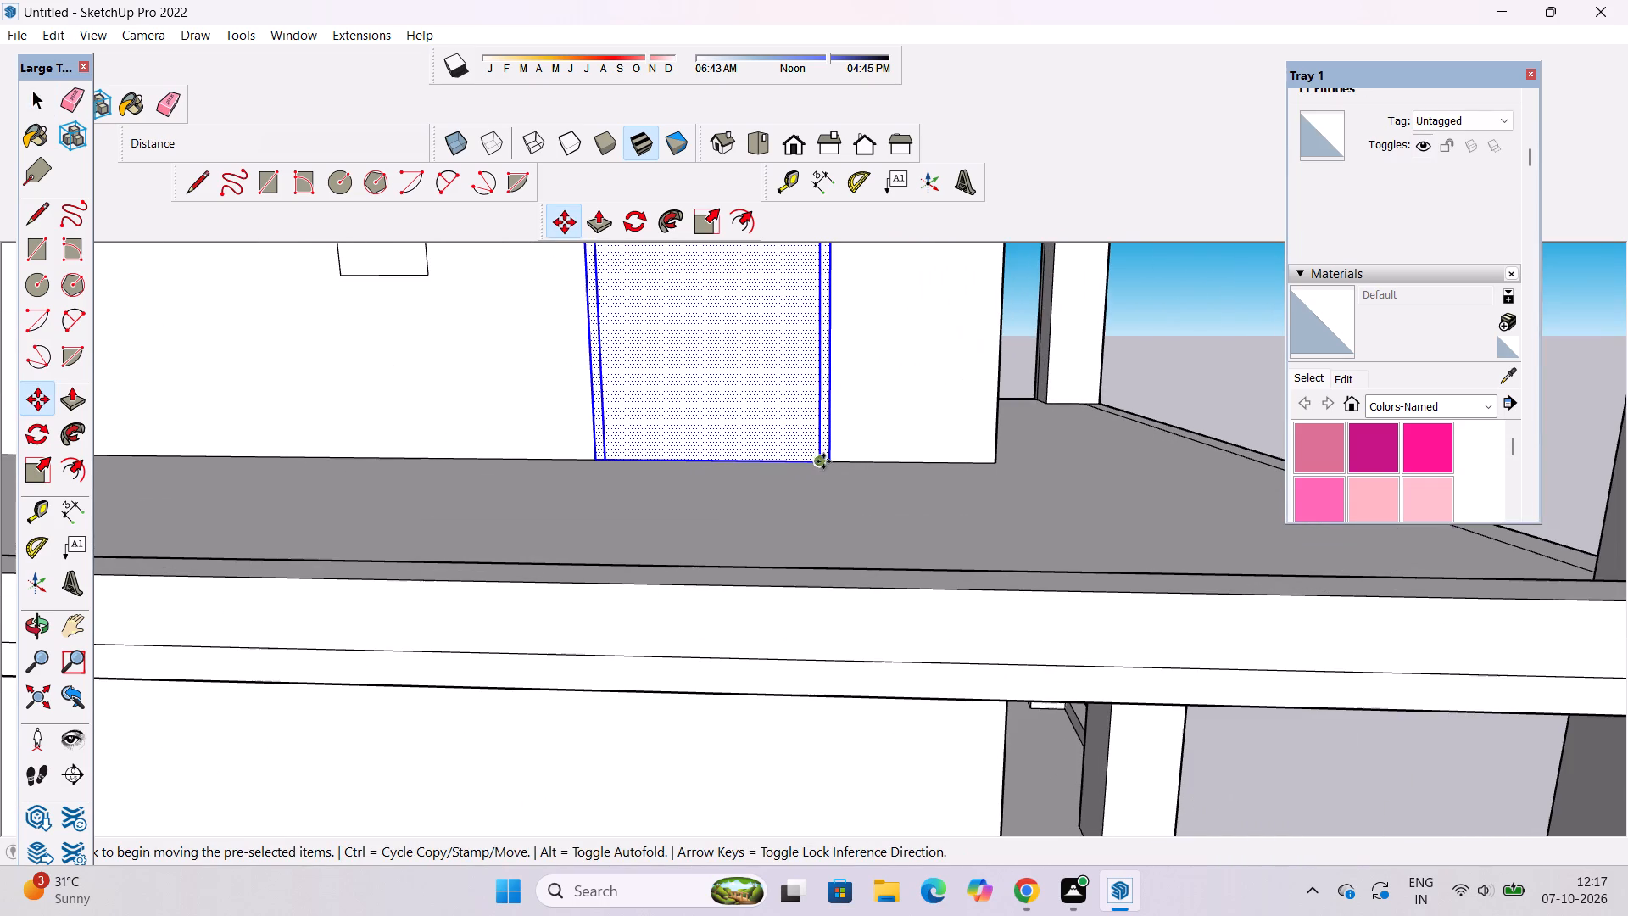
pyautogui.click(829, 463)
pyautogui.scroll(-7, 835, 483)
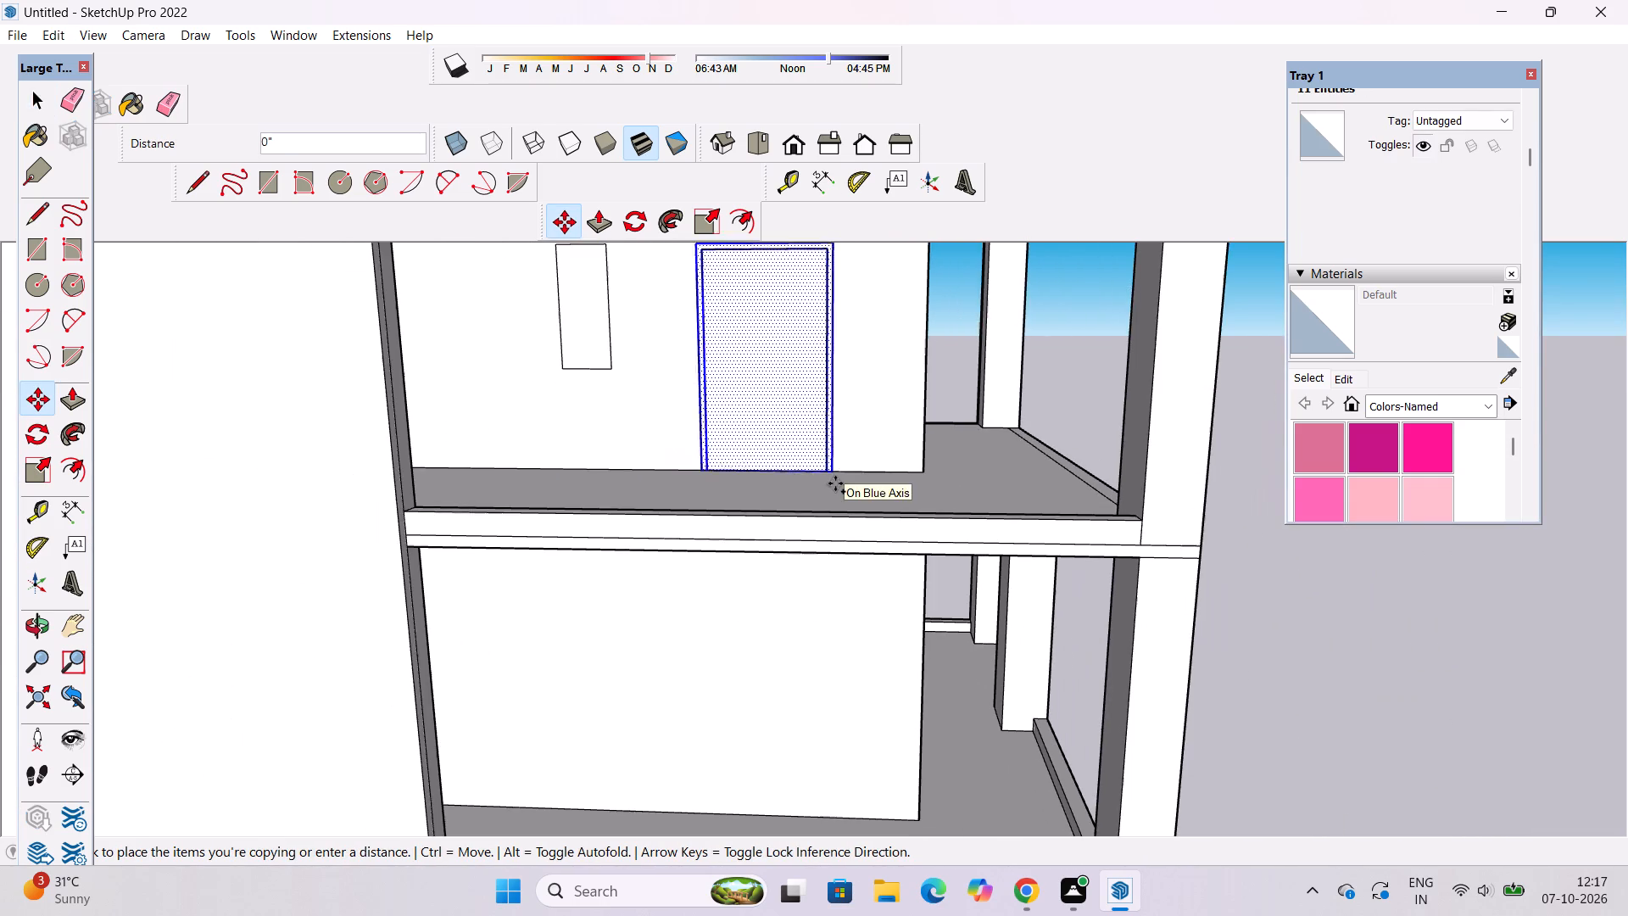
pyautogui.scroll(-1, 837, 556)
pyautogui.scroll(-4, 822, 713)
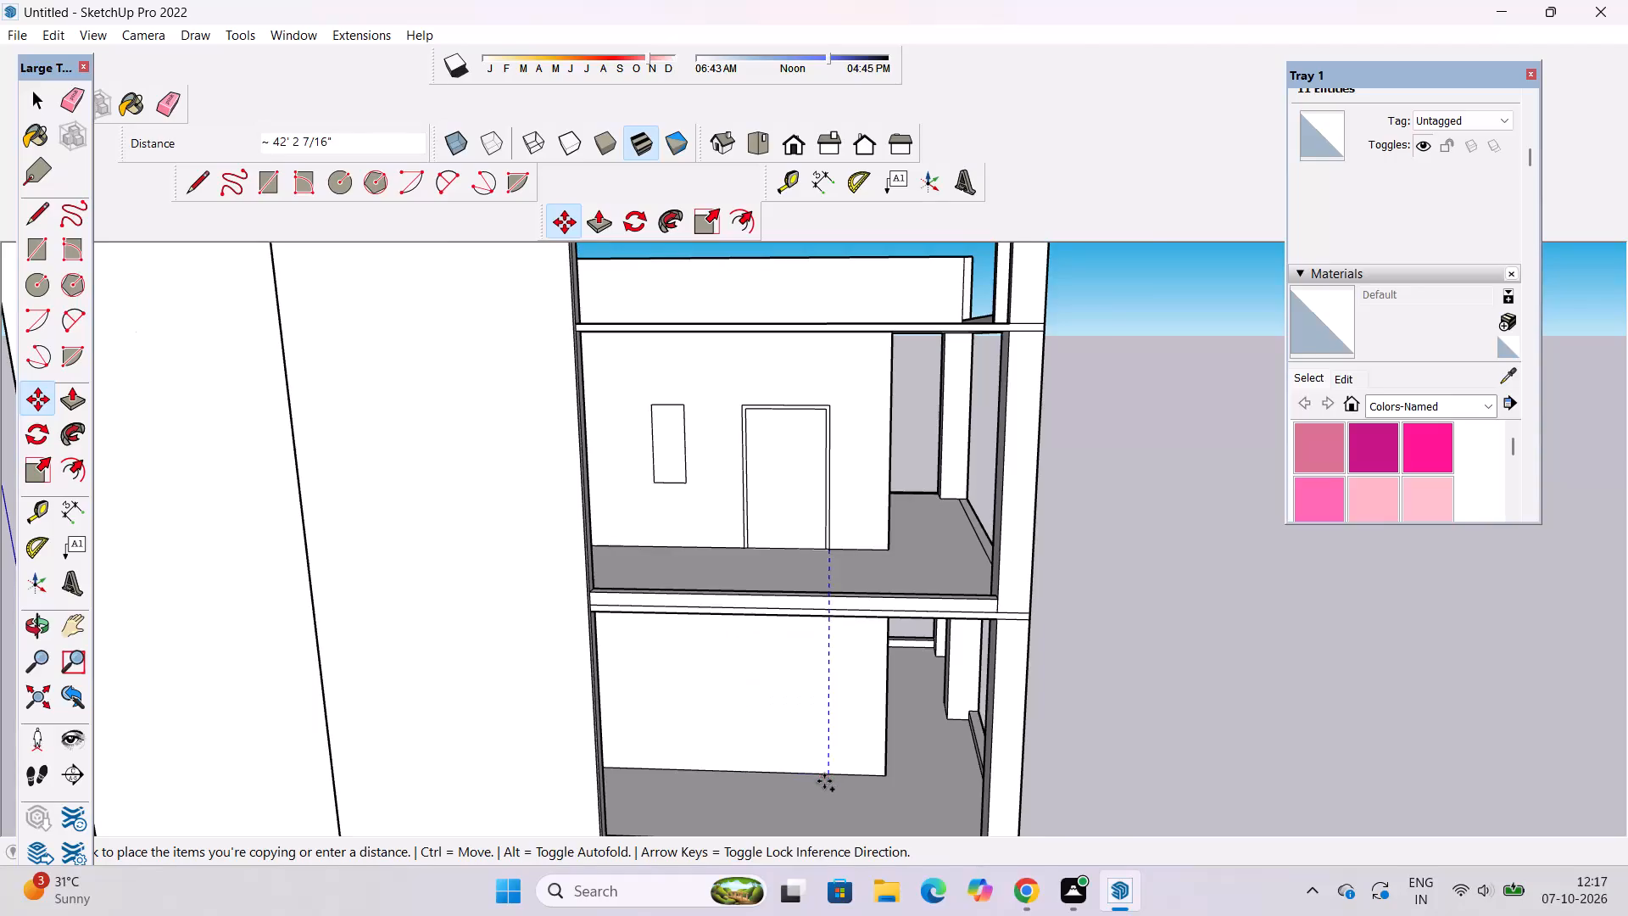
pyautogui.scroll(7, 824, 781)
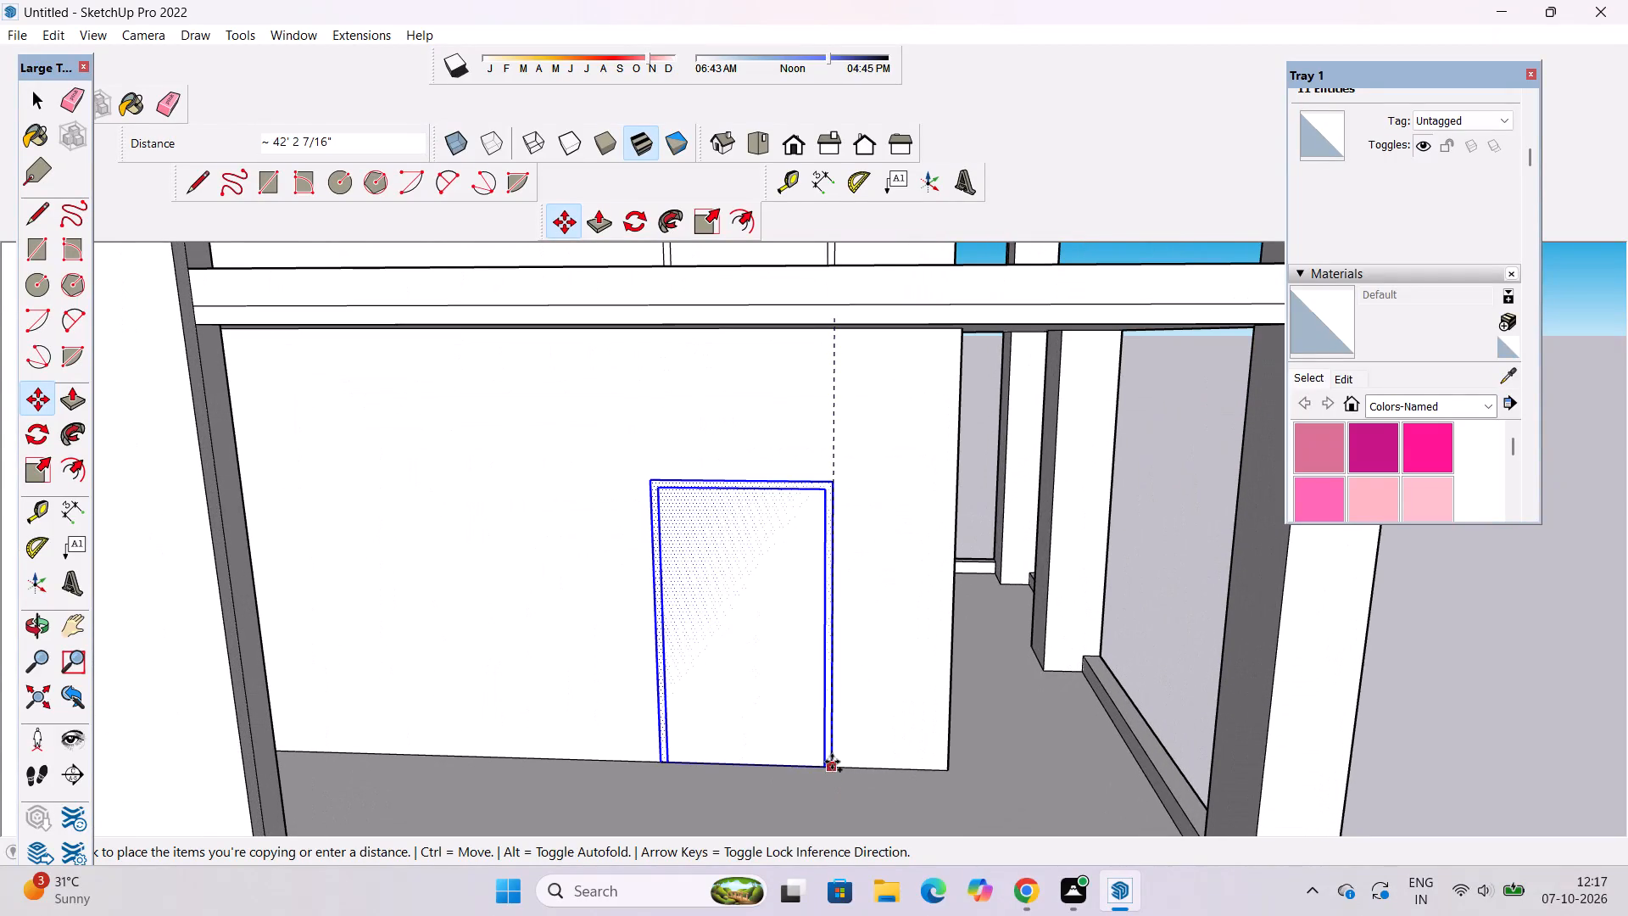
pyautogui.click(832, 762)
pyautogui.press('space')
pyautogui.click(1174, 583)
# Examine the whole facade and the framed doors in the second and third bays, along with the inner wall in the bay below.
pyautogui.scroll(-11, 844, 577)
pyautogui.press('o')
pyautogui.scroll(-5, 850, 544)
pyautogui.keyDown('shift'); pyautogui.moveTo(833, 597); pyautogui.dragTo(851, 533); pyautogui.keyUp('shift')
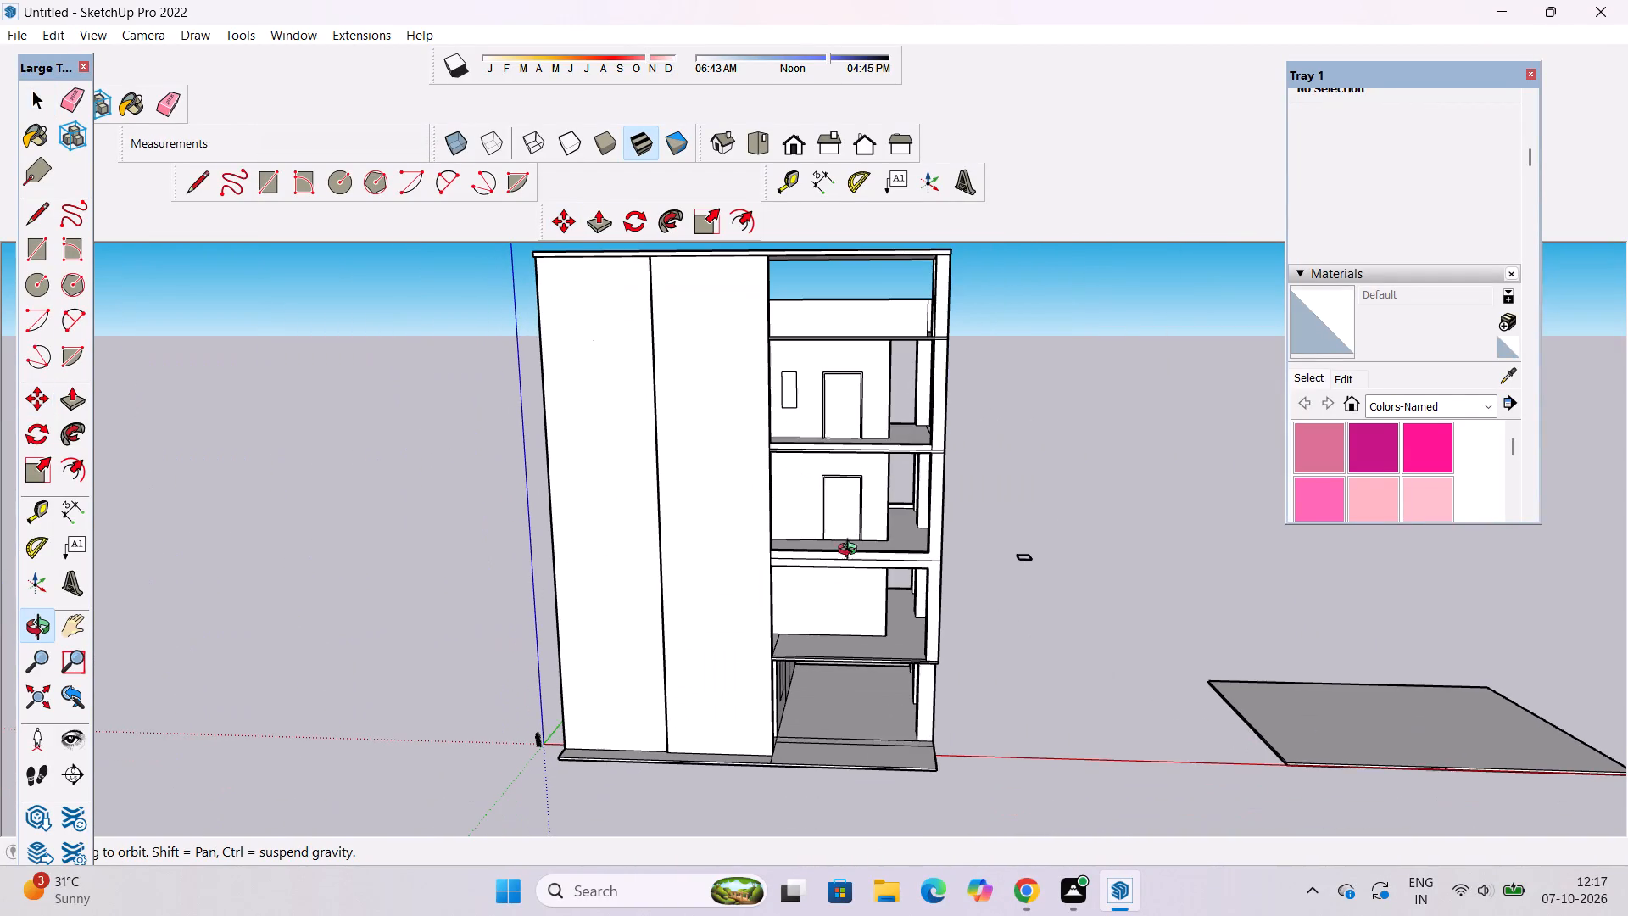
pyautogui.moveTo(847, 601); pyautogui.dragTo(858, 595)
pyautogui.moveTo(861, 585); pyautogui.dragTo(854, 578)
pyautogui.scroll(3, 854, 578)
pyautogui.keyDown('shift'); pyautogui.moveTo(825, 568); pyautogui.dragTo(764, 556); pyautogui.keyUp('shift')
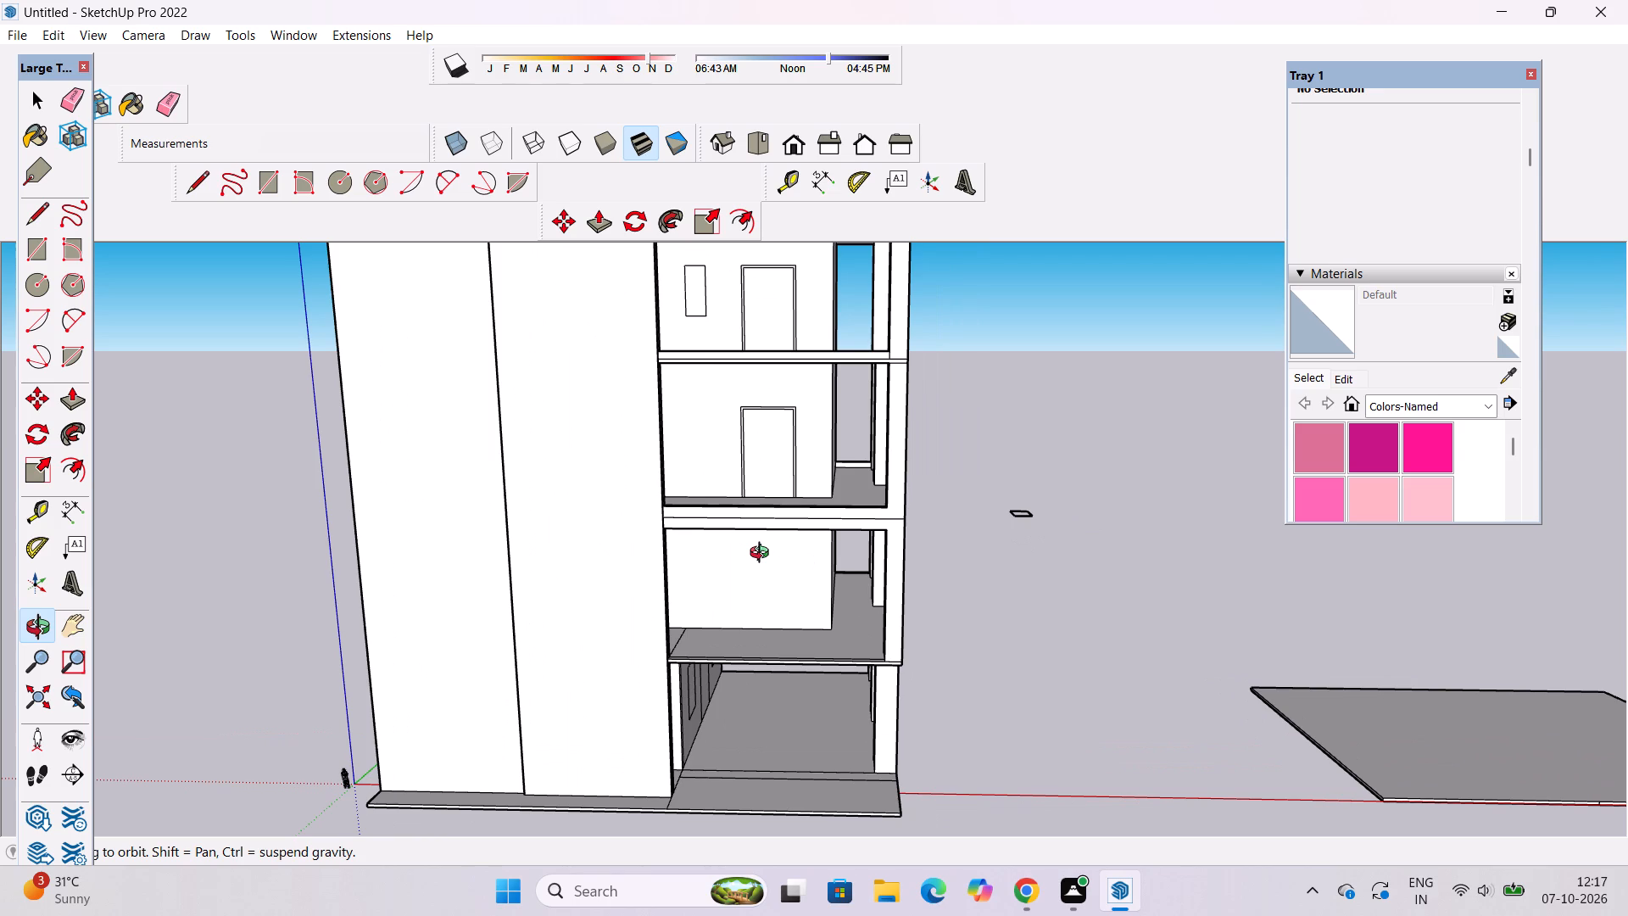
pyautogui.scroll(3, 763, 555)
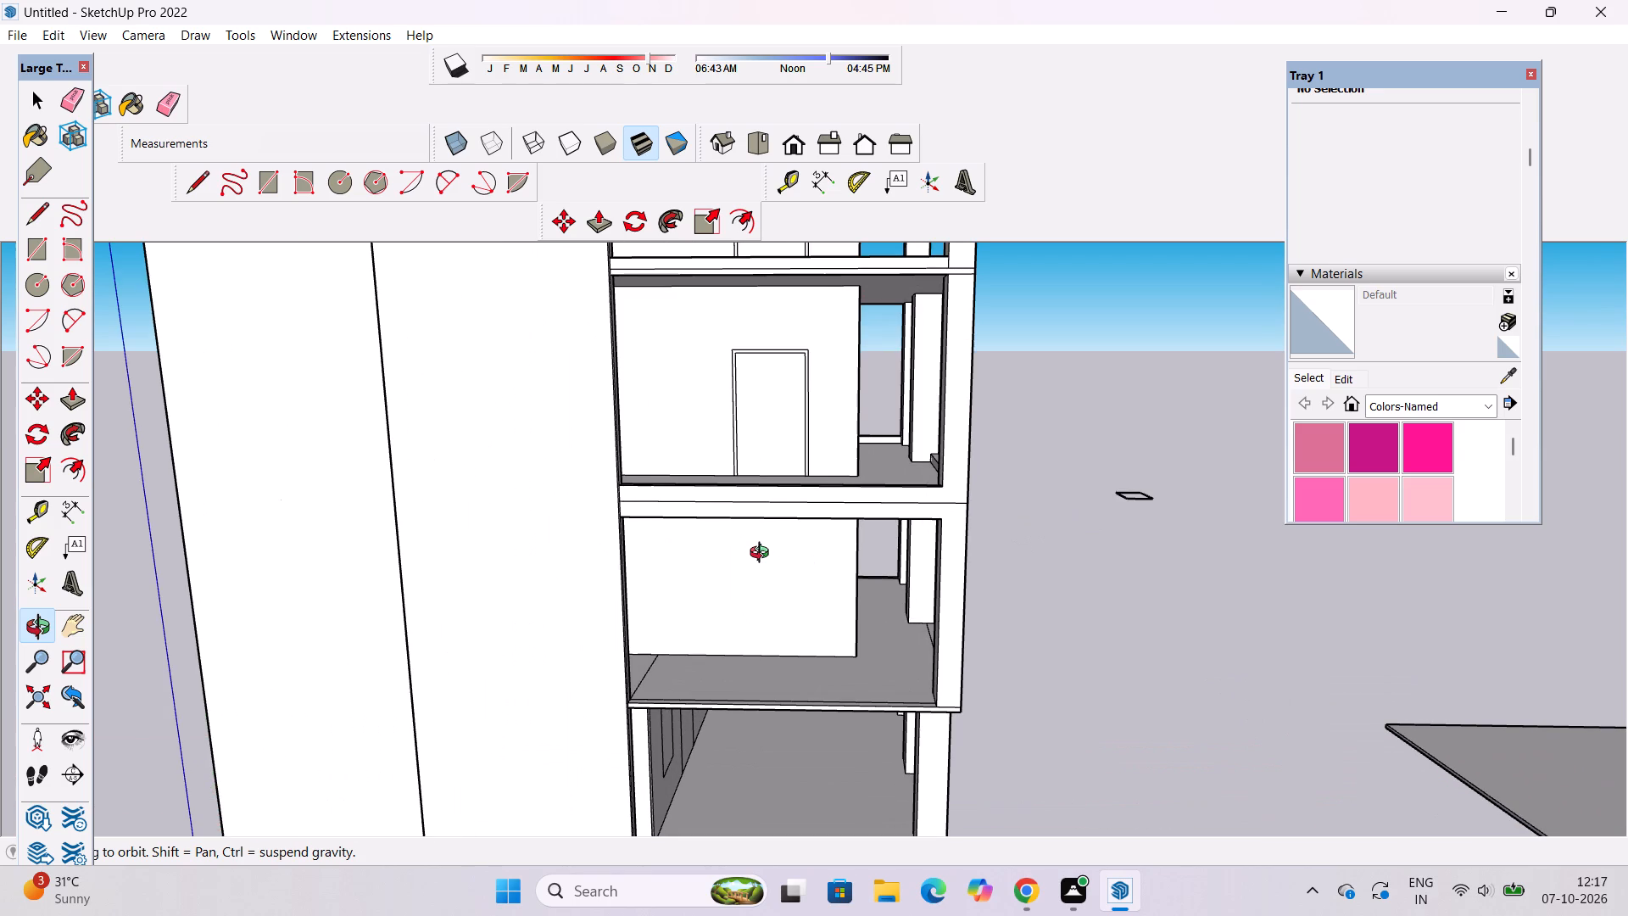
pyautogui.scroll(-5, 763, 555)
pyautogui.keyDown('shift'); pyautogui.moveTo(763, 555); pyautogui.dragTo(770, 606); pyautogui.keyUp('shift')
pyautogui.moveTo(775, 599); pyautogui.dragTo(801, 599)
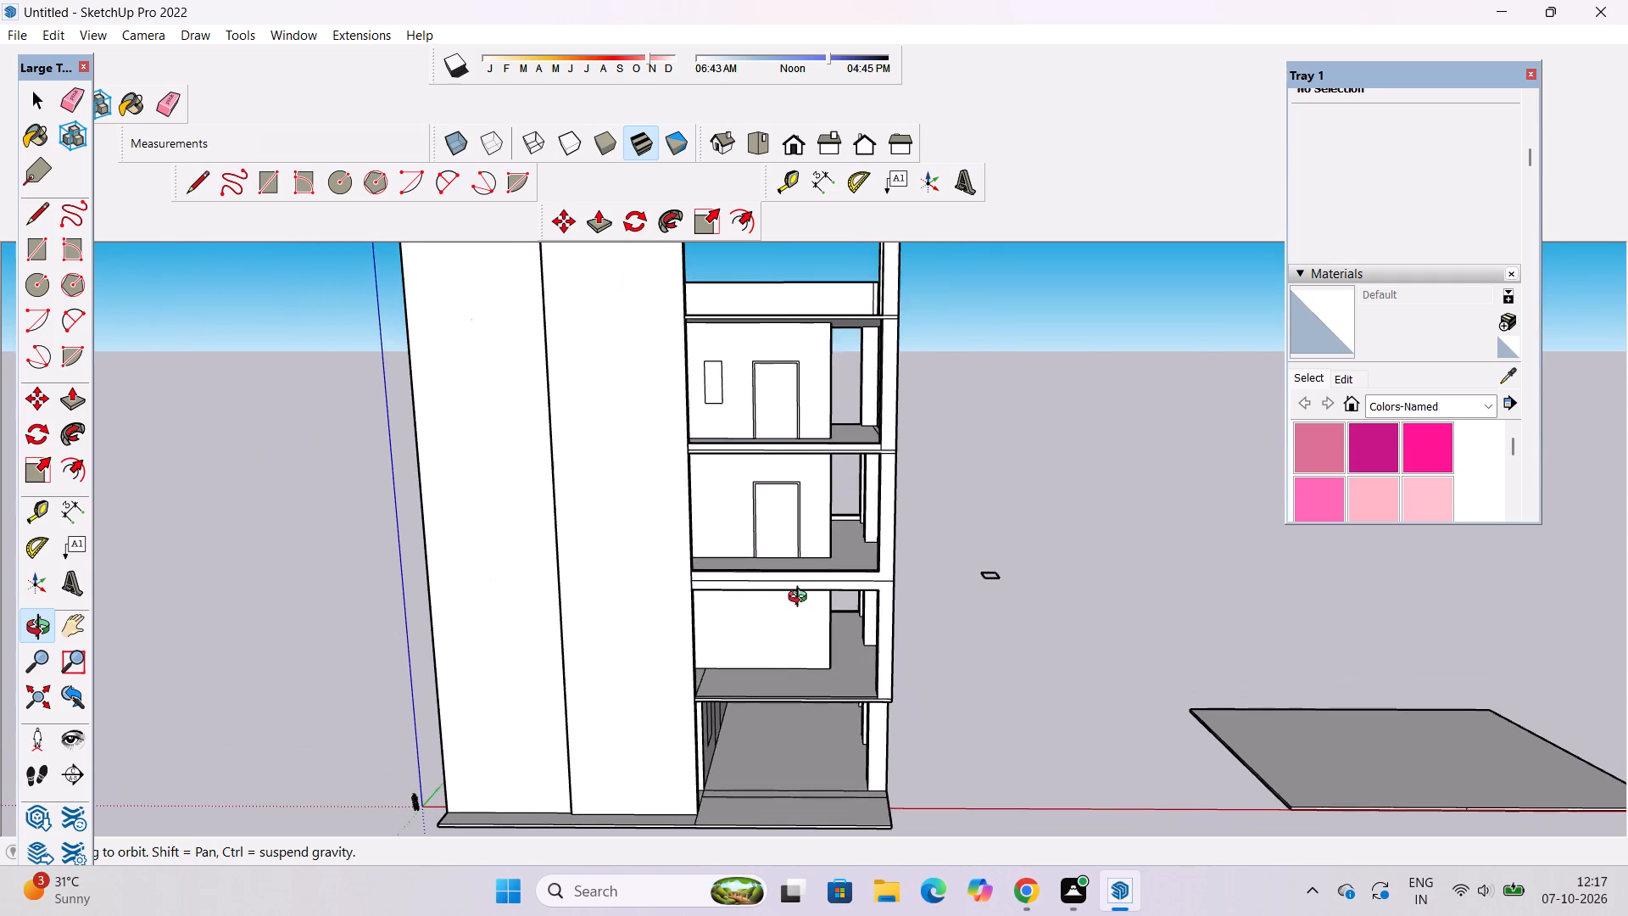
pyautogui.moveTo(801, 599); pyautogui.dragTo(811, 592)
pyautogui.keyDown('shift'); pyautogui.moveTo(811, 592); pyautogui.dragTo(785, 599); pyautogui.keyUp('shift')
pyautogui.scroll(1, 783, 599)
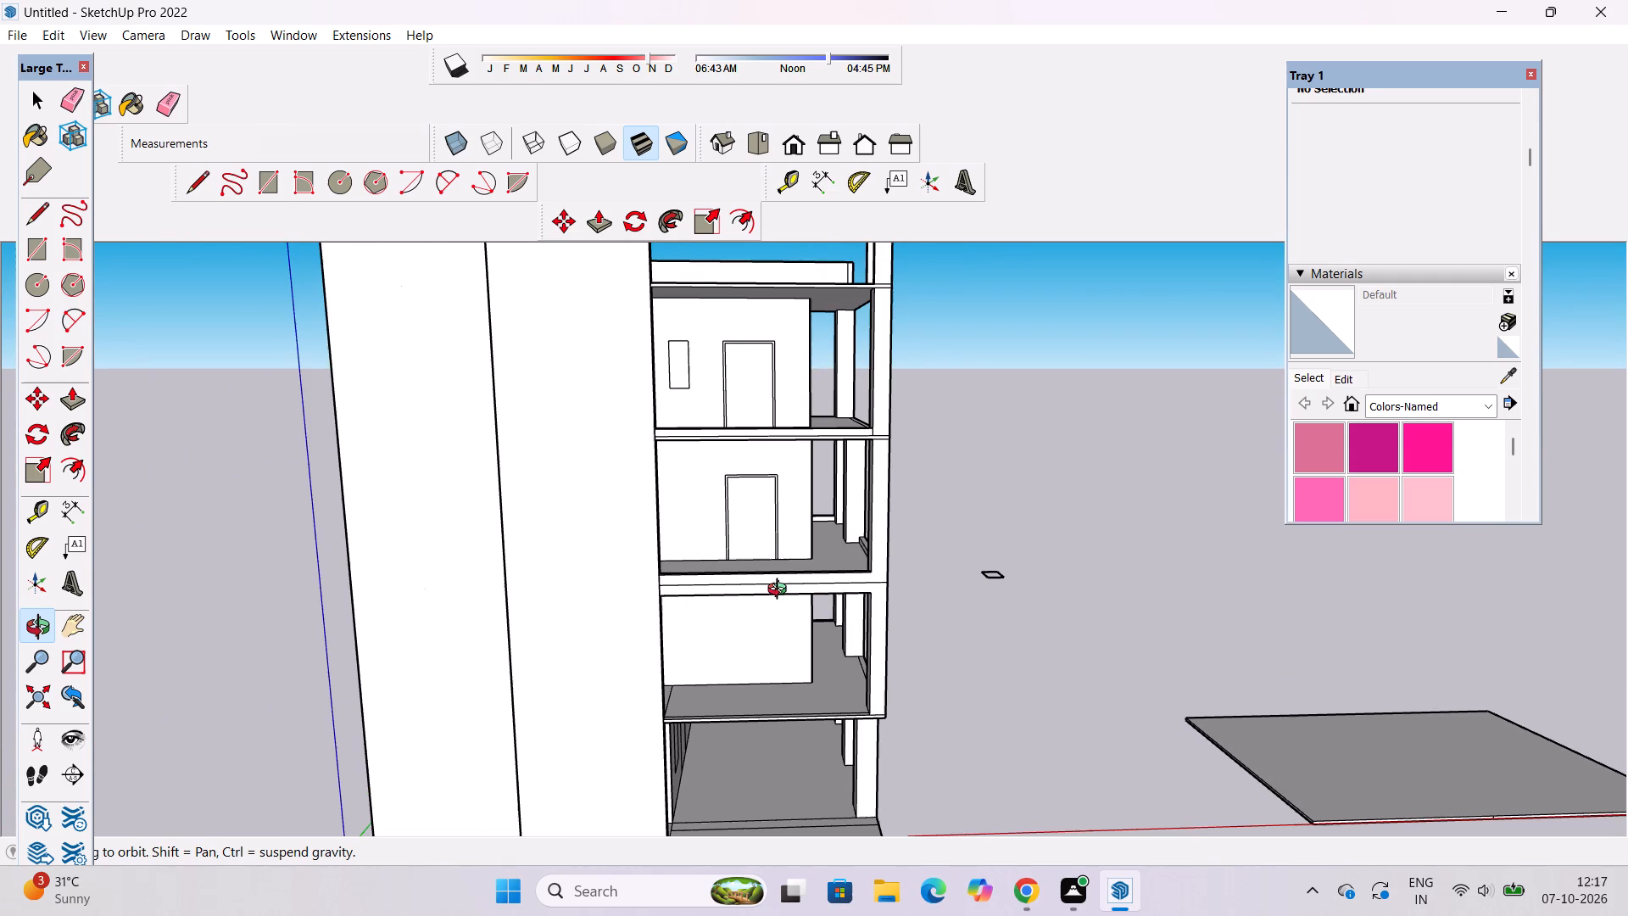
pyautogui.keyDown('shift'); pyautogui.moveTo(781, 591); pyautogui.dragTo(732, 623); pyautogui.keyUp('shift')
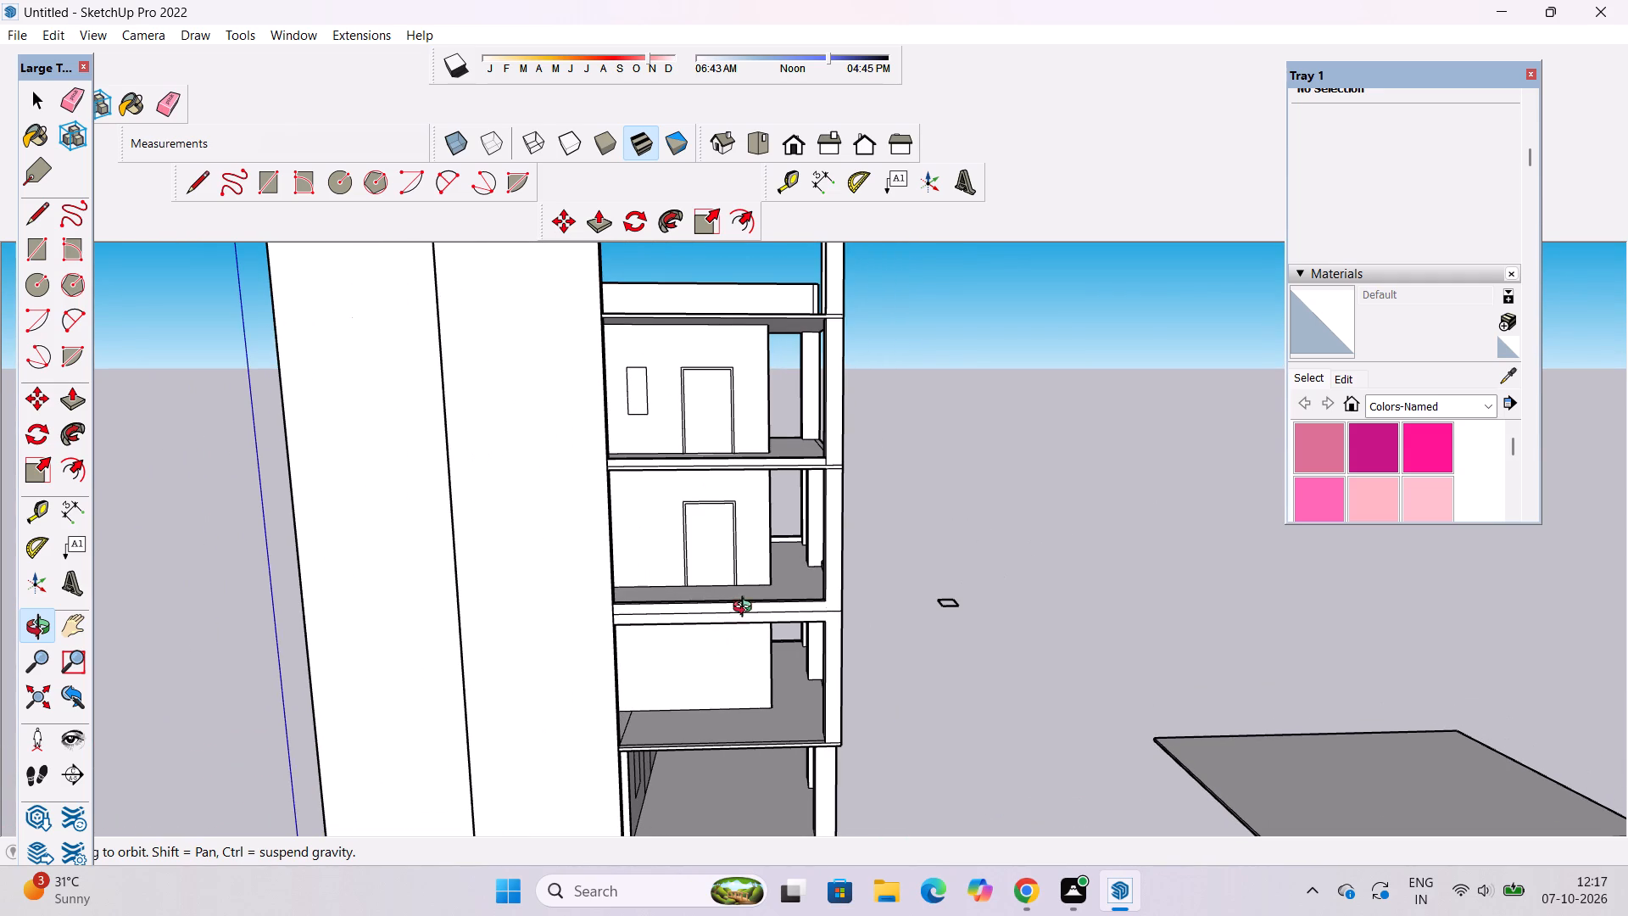
pyautogui.keyDown('shift'); pyautogui.click(747, 663); pyautogui.keyUp('shift')
pyautogui.scroll(-2, 748, 662)
pyautogui.keyDown('shift'); pyautogui.moveTo(788, 651); pyautogui.dragTo(767, 651); pyautogui.keyUp('shift')
pyautogui.scroll(-4, 744, 602)
pyautogui.keyDown('shift'); pyautogui.moveTo(744, 603); pyautogui.dragTo(743, 624); pyautogui.keyUp('shift')
pyautogui.click(741, 629)
pyautogui.scroll(2, 735, 615)
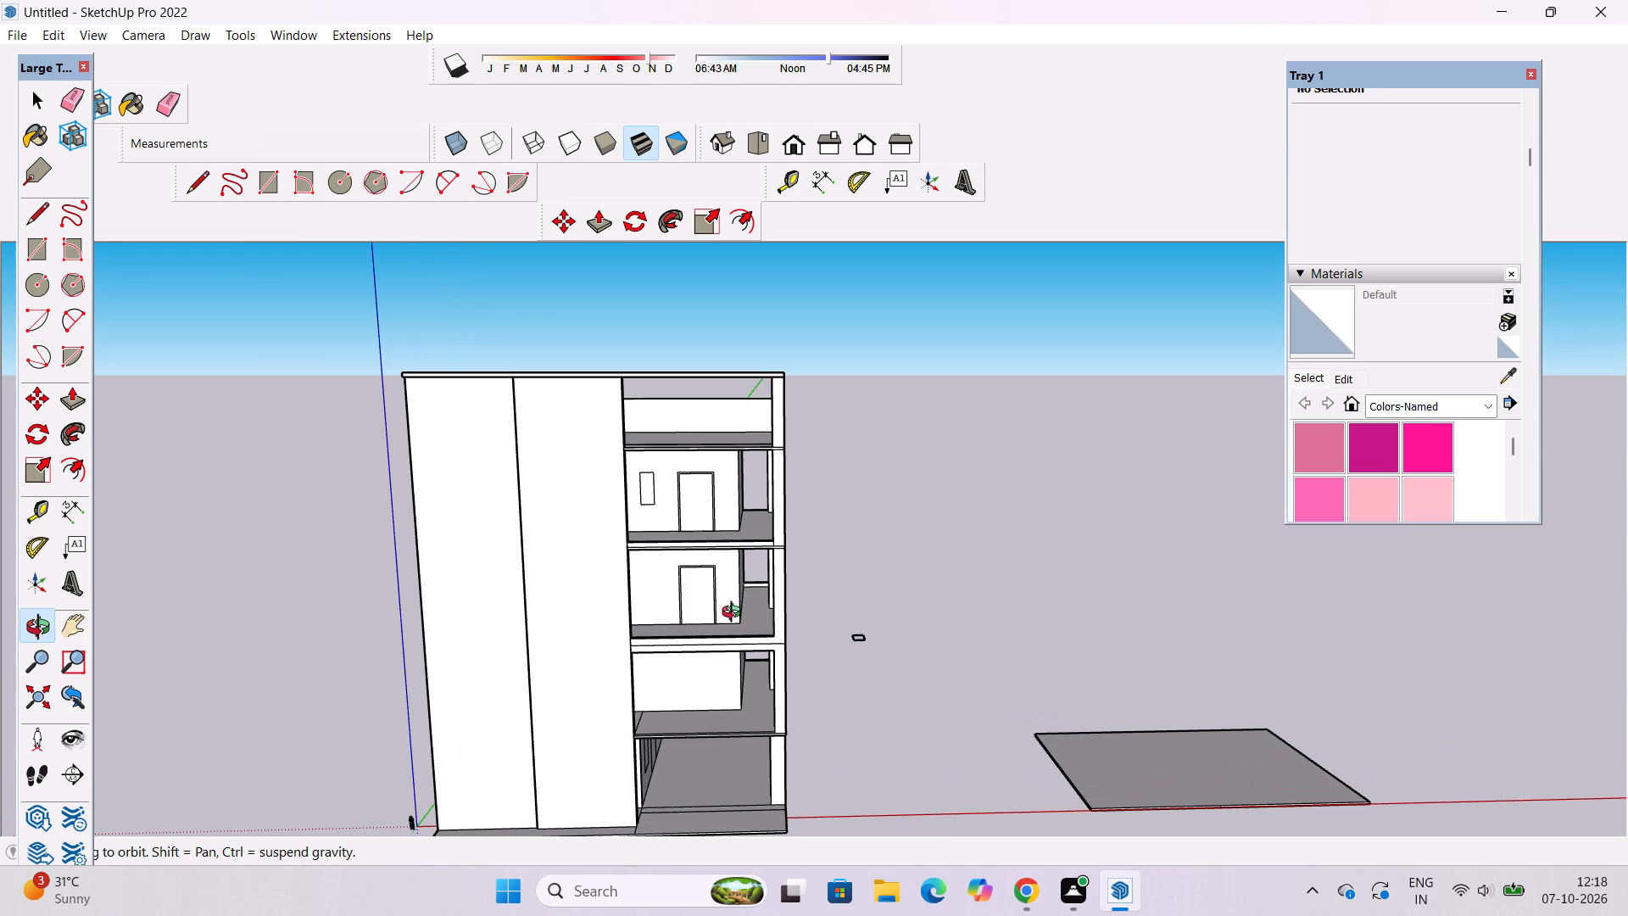
pyautogui.scroll(-1, 718, 617)
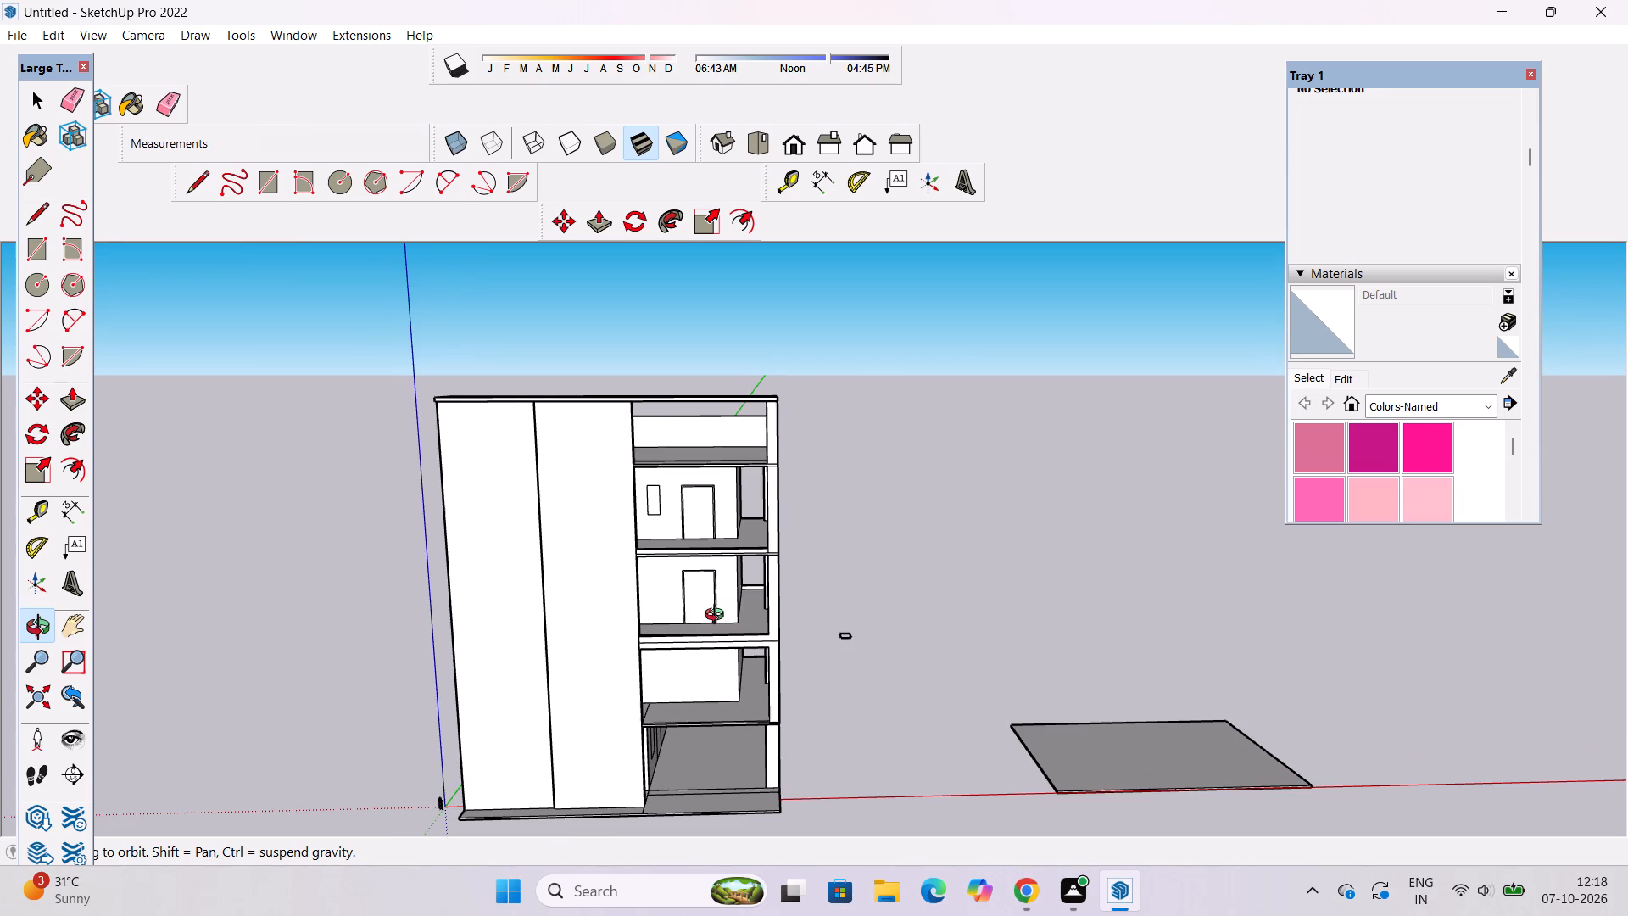
pyautogui.keyDown('shift'); pyautogui.moveTo(745, 615); pyautogui.dragTo(713, 641); pyautogui.keyUp('shift')
pyautogui.scroll(4, 687, 643)
pyautogui.moveTo(672, 684); pyautogui.dragTo(640, 636)
pyautogui.scroll(4, 638, 632)
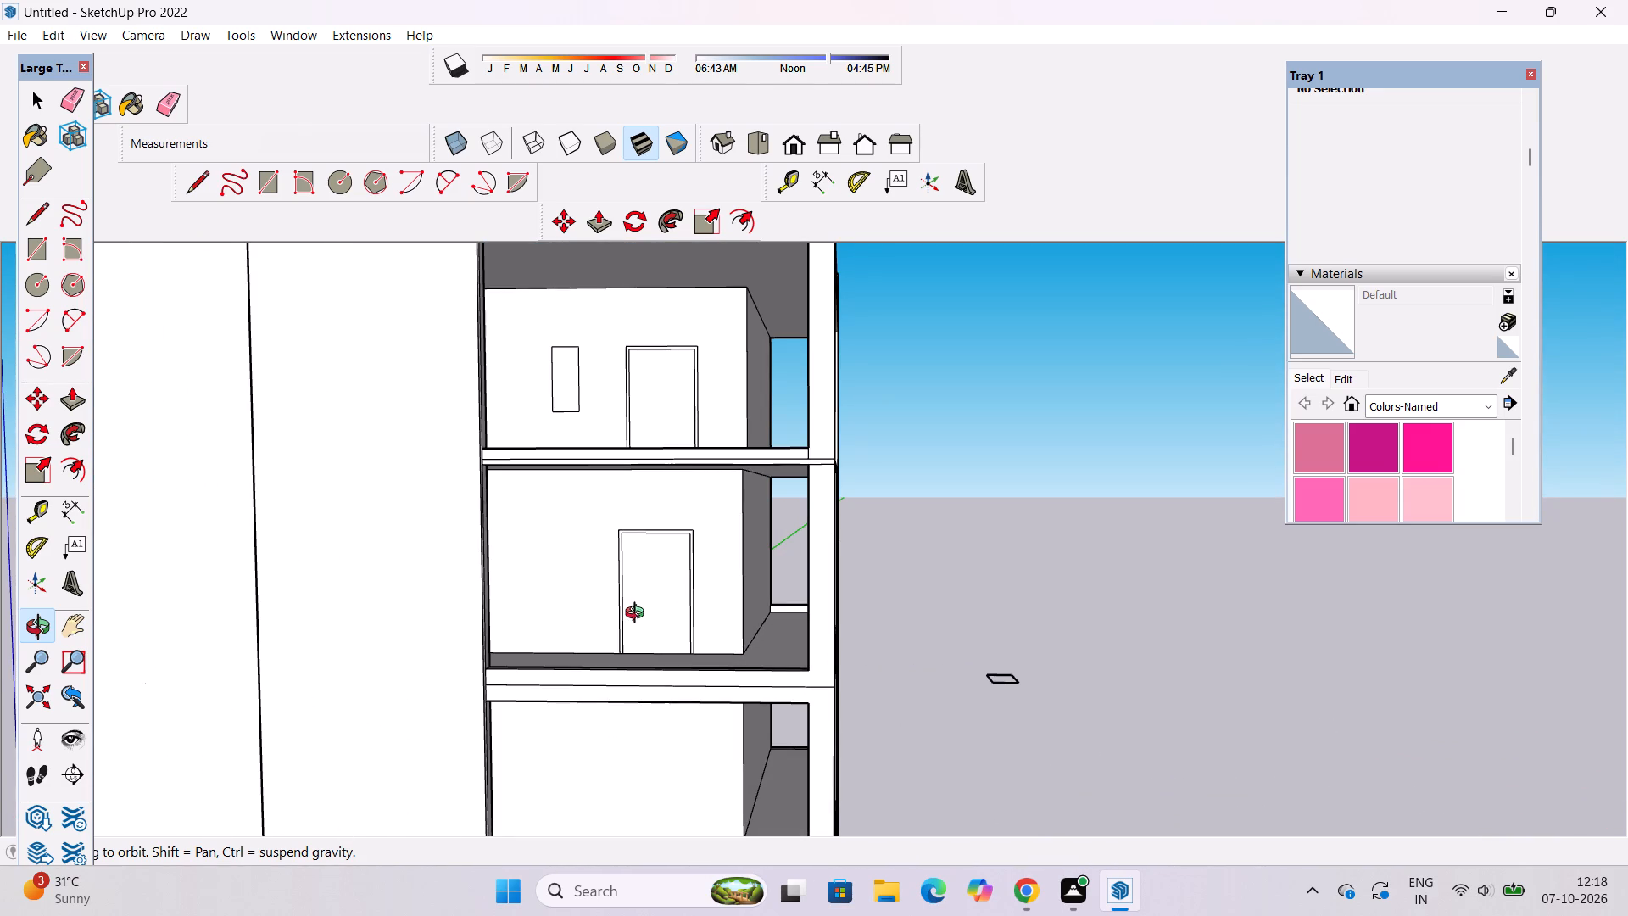
pyautogui.keyDown('shift'); pyautogui.moveTo(644, 645); pyautogui.dragTo(650, 673); pyautogui.keyUp('shift')
pyautogui.moveTo(642, 689); pyautogui.dragTo(659, 661)
pyautogui.moveTo(660, 660); pyautogui.dragTo(654, 668)
pyautogui.scroll(7, 654, 664)
pyautogui.keyDown('shift'); pyautogui.moveTo(717, 606); pyautogui.dragTo(633, 664); pyautogui.keyUp('shift')
pyautogui.click(633, 665)
pyautogui.scroll(-3, 634, 668)
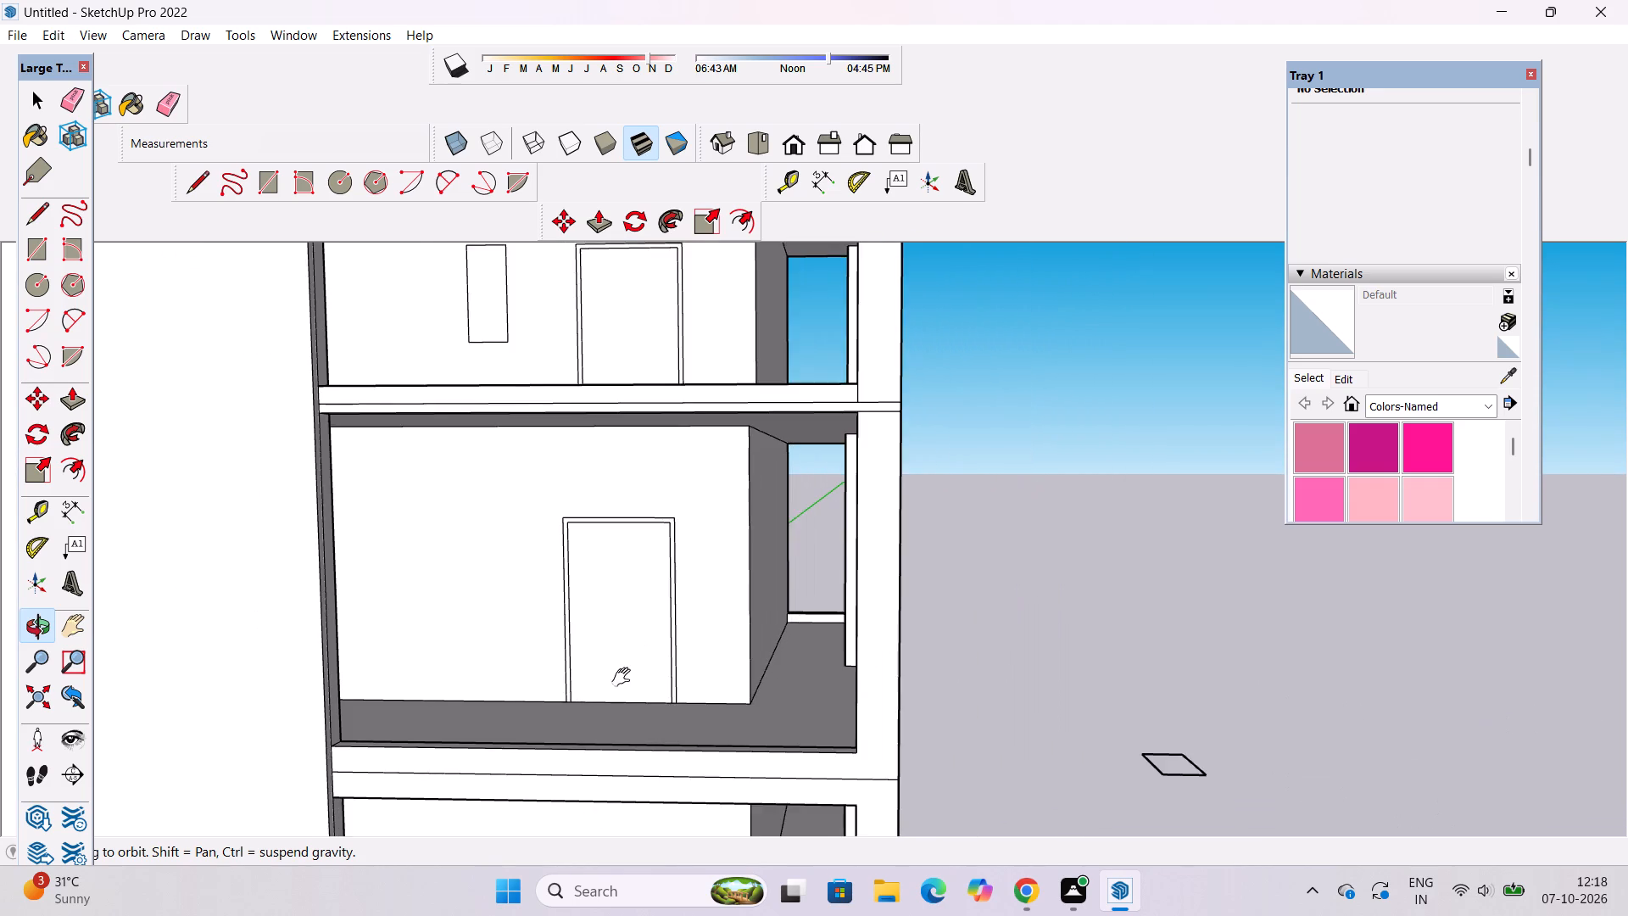
pyautogui.keyDown('shift'); pyautogui.moveTo(625, 678); pyautogui.dragTo(634, 657); pyautogui.keyUp('shift')
pyautogui.keyDown('shift'); pyautogui.moveTo(634, 656); pyautogui.dragTo(655, 628); pyautogui.keyUp('shift')
# Copy the framed door outline straight down 41' from the third bay onto the inner wall of the bay below.
pyautogui.press('space')
pyautogui.scroll(-5, 670, 544)
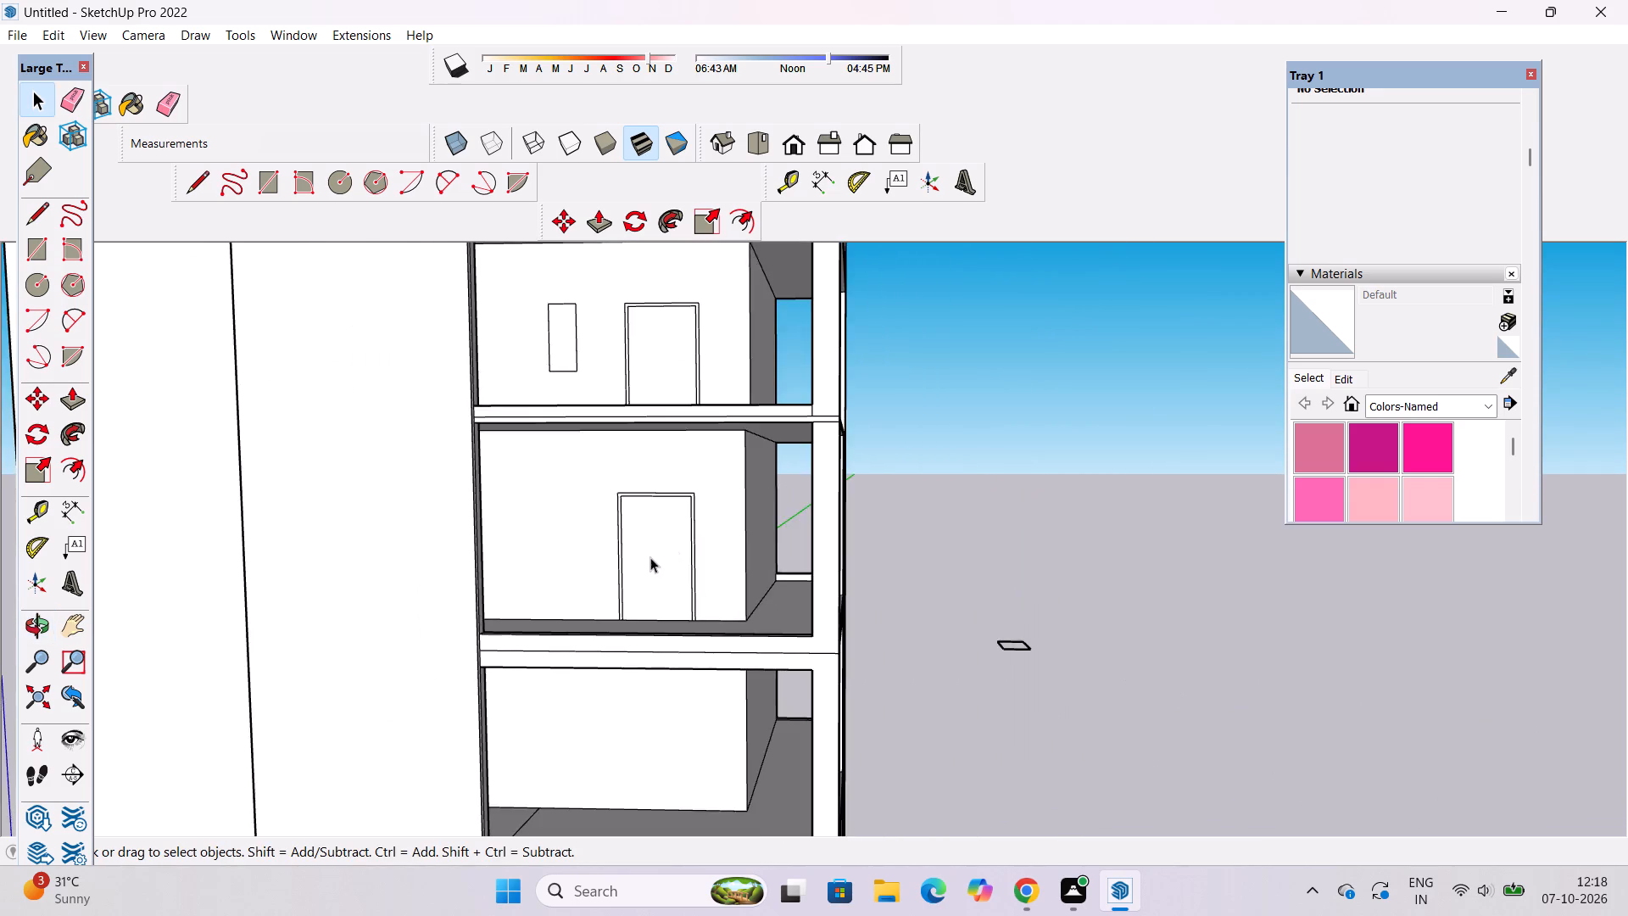
pyautogui.scroll(4, 648, 547)
pyautogui.doubleClick(648, 545)
pyautogui.scroll(9, 656, 462)
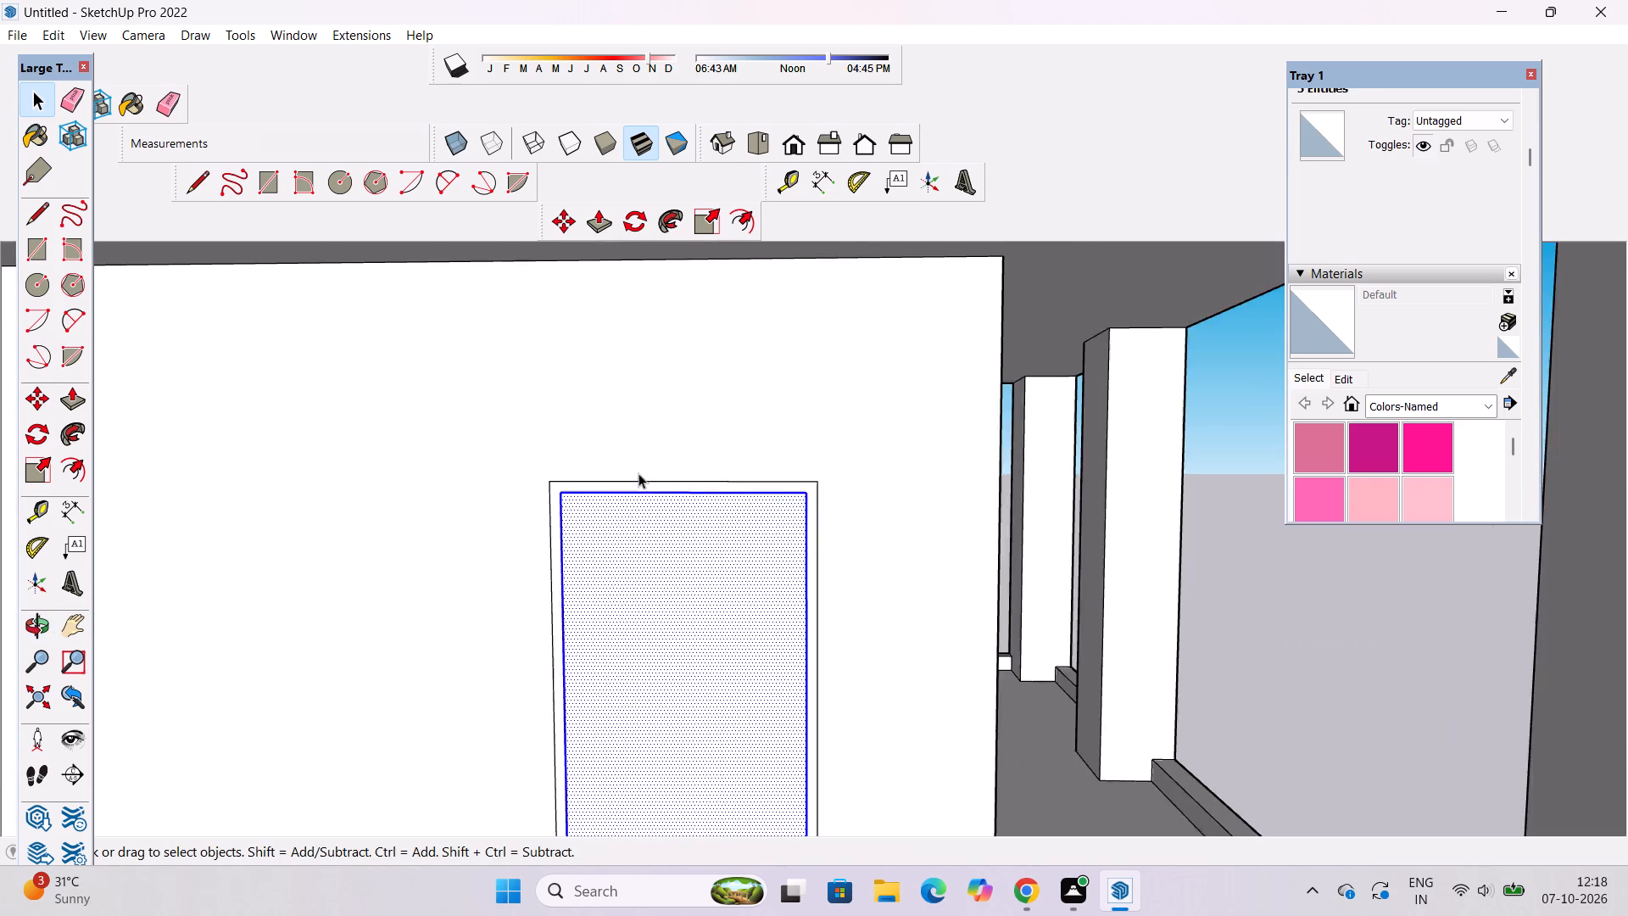
pyautogui.scroll(4, 638, 473)
pyautogui.keyDown('shift'); pyautogui.doubleClick(656, 494); pyautogui.keyUp('shift')
pyautogui.scroll(-3, 685, 460)
pyautogui.scroll(3, 686, 461)
pyautogui.scroll(-1, 686, 461)
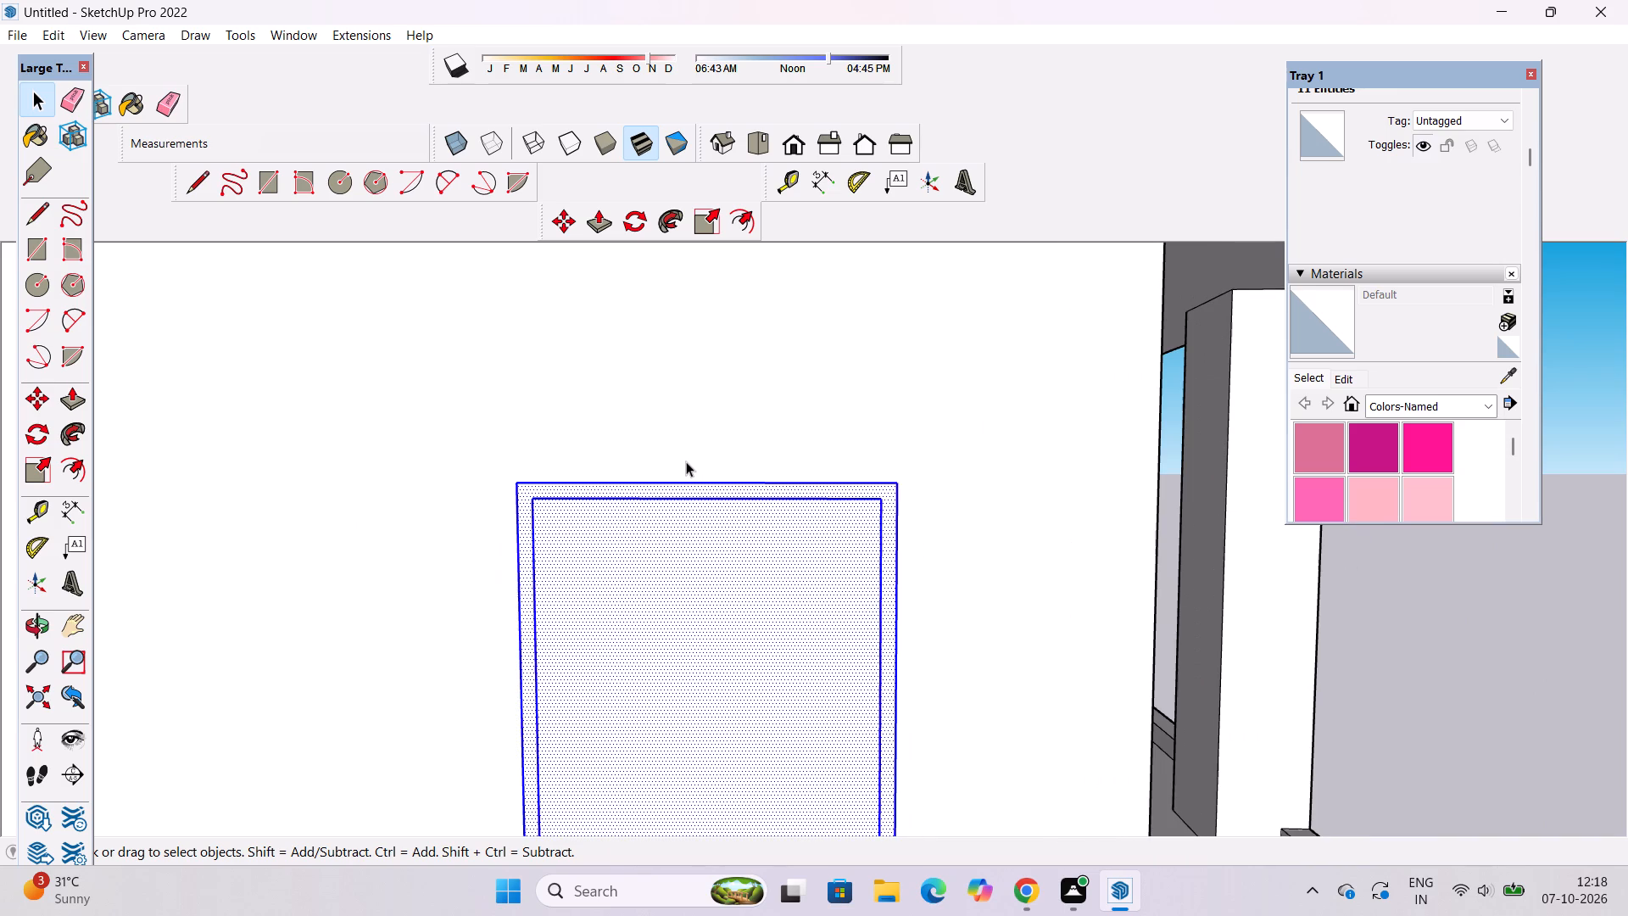
pyautogui.scroll(-2, 686, 461)
pyautogui.scroll(3, 686, 463)
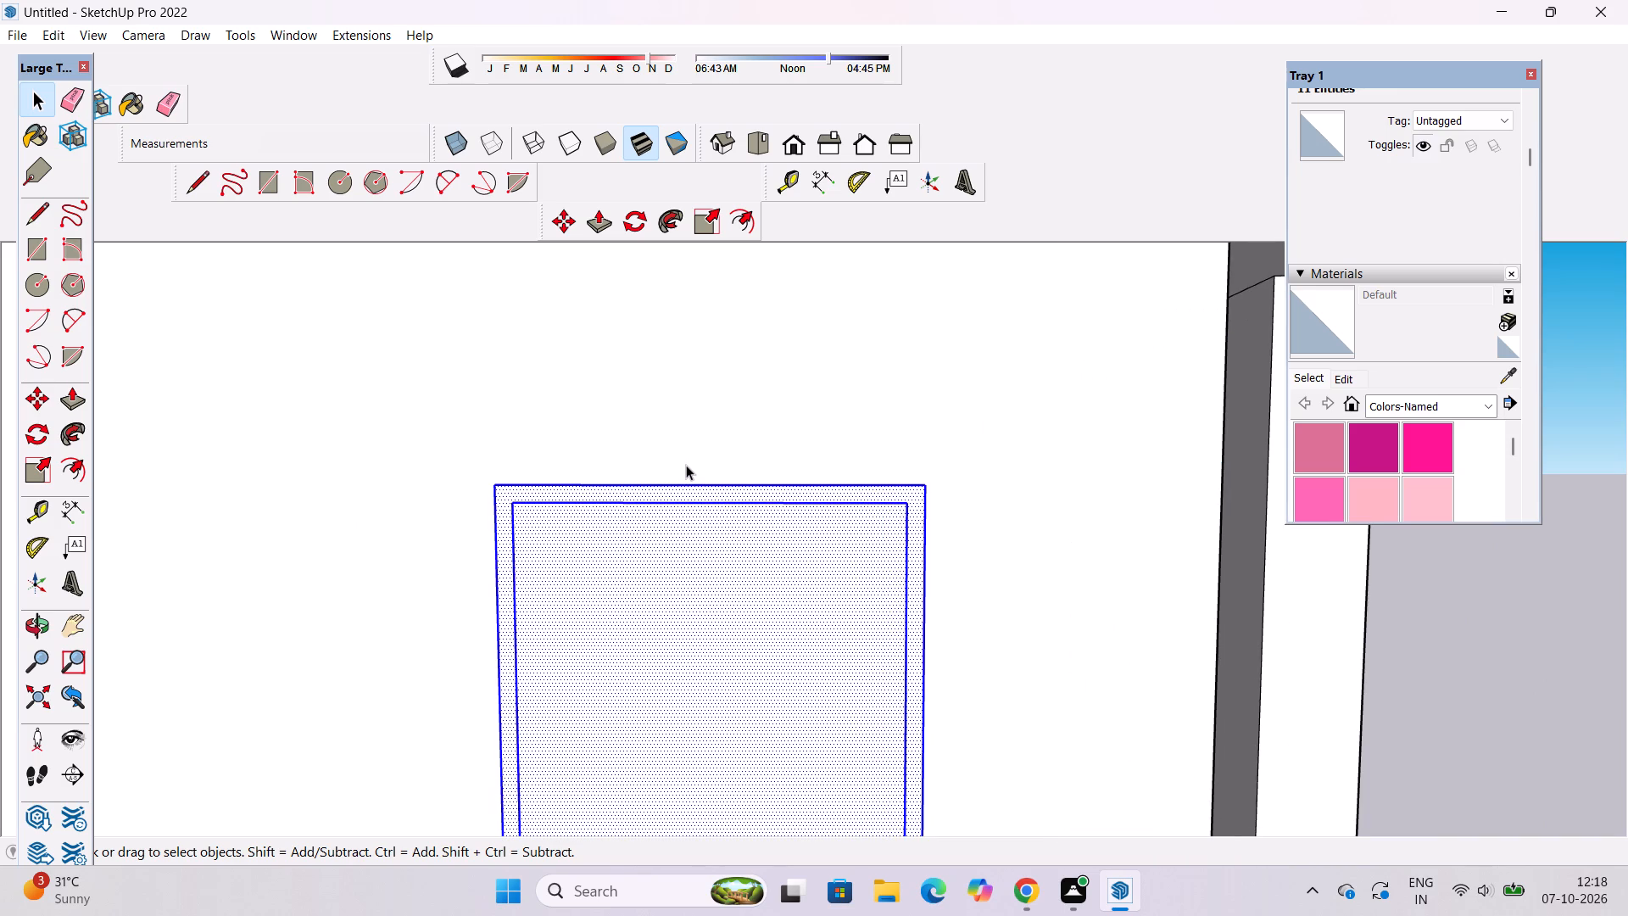
pyautogui.scroll(-1, 686, 466)
pyautogui.scroll(1, 686, 466)
pyautogui.scroll(-3, 686, 466)
pyautogui.scroll(3, 686, 466)
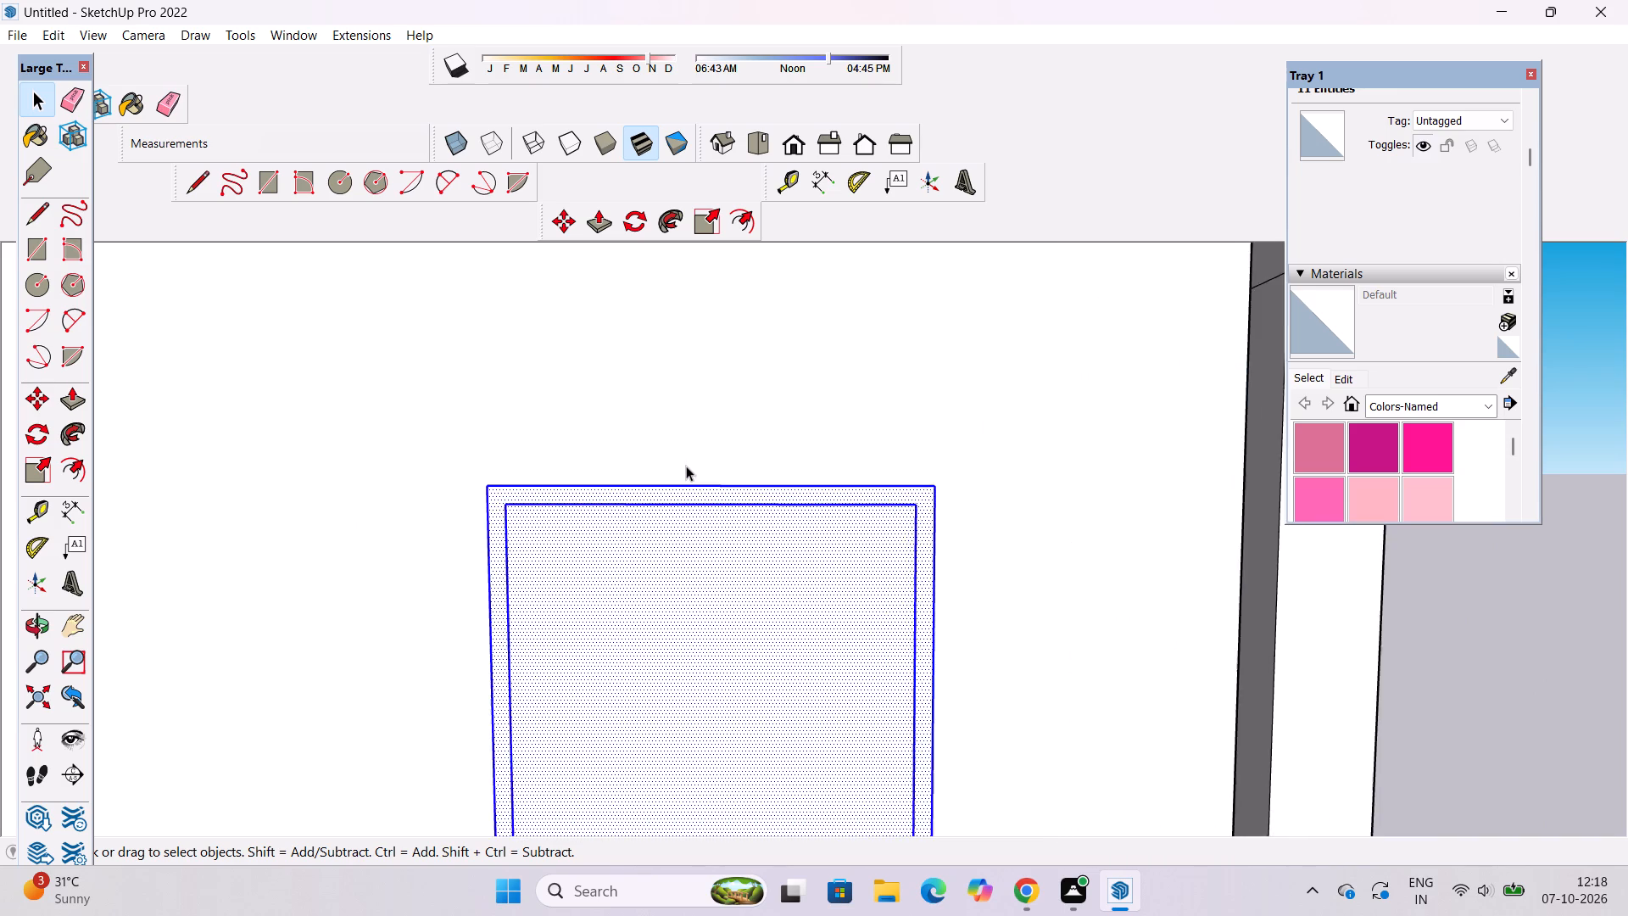
pyautogui.scroll(-3, 686, 466)
pyautogui.scroll(3, 686, 466)
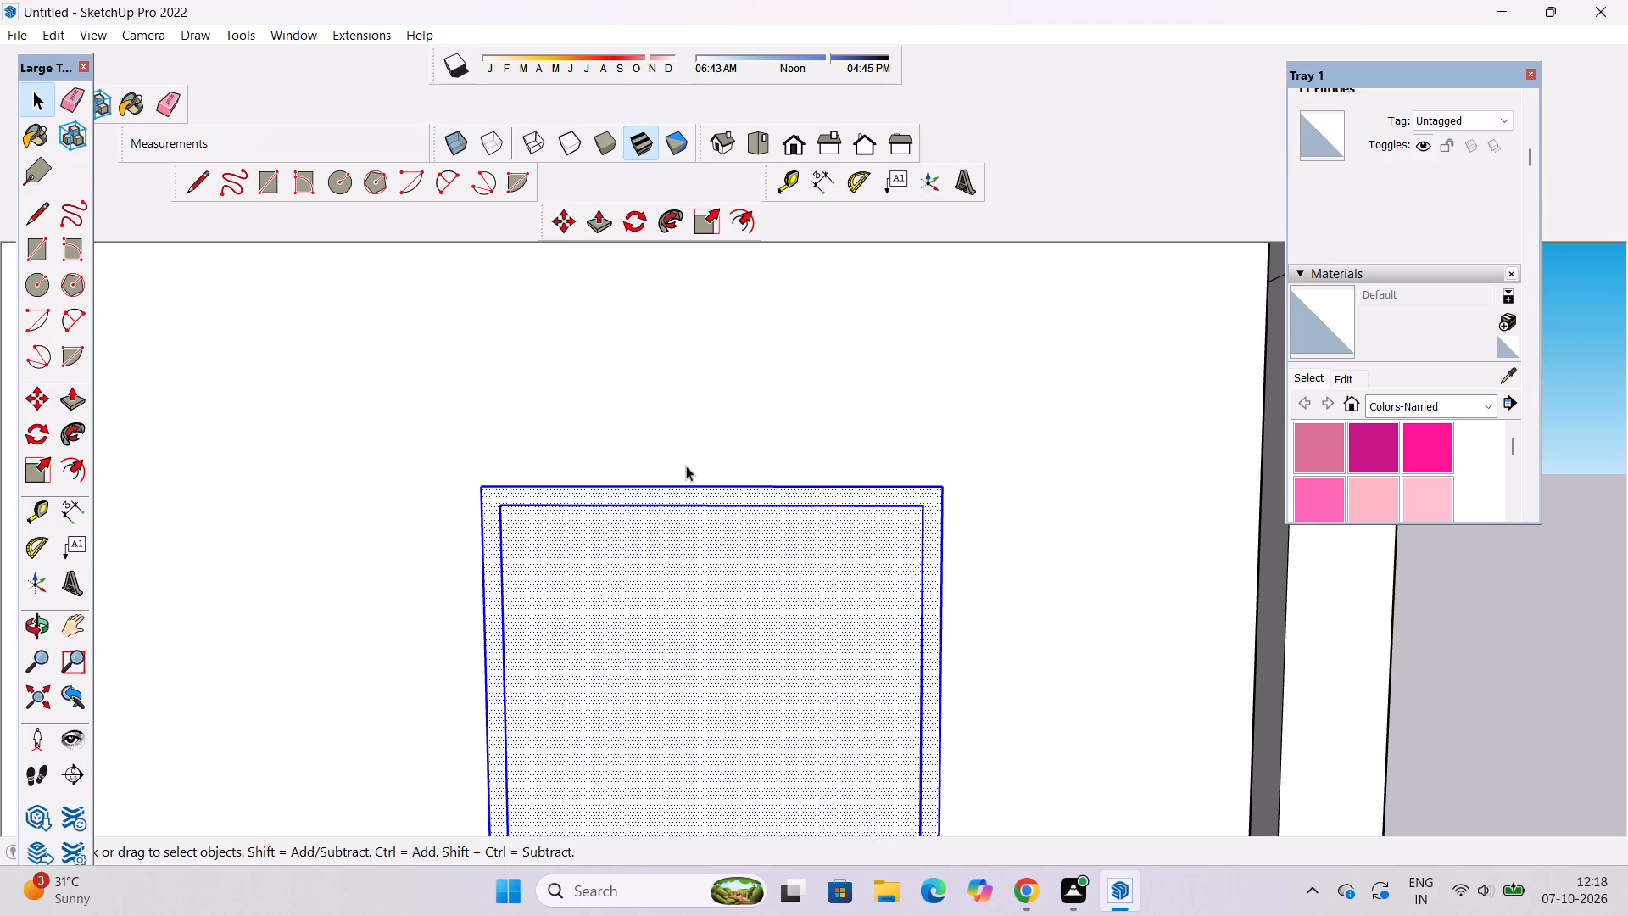
pyautogui.scroll(-3, 686, 466)
pyautogui.scroll(3, 686, 466)
pyautogui.scroll(-2, 686, 466)
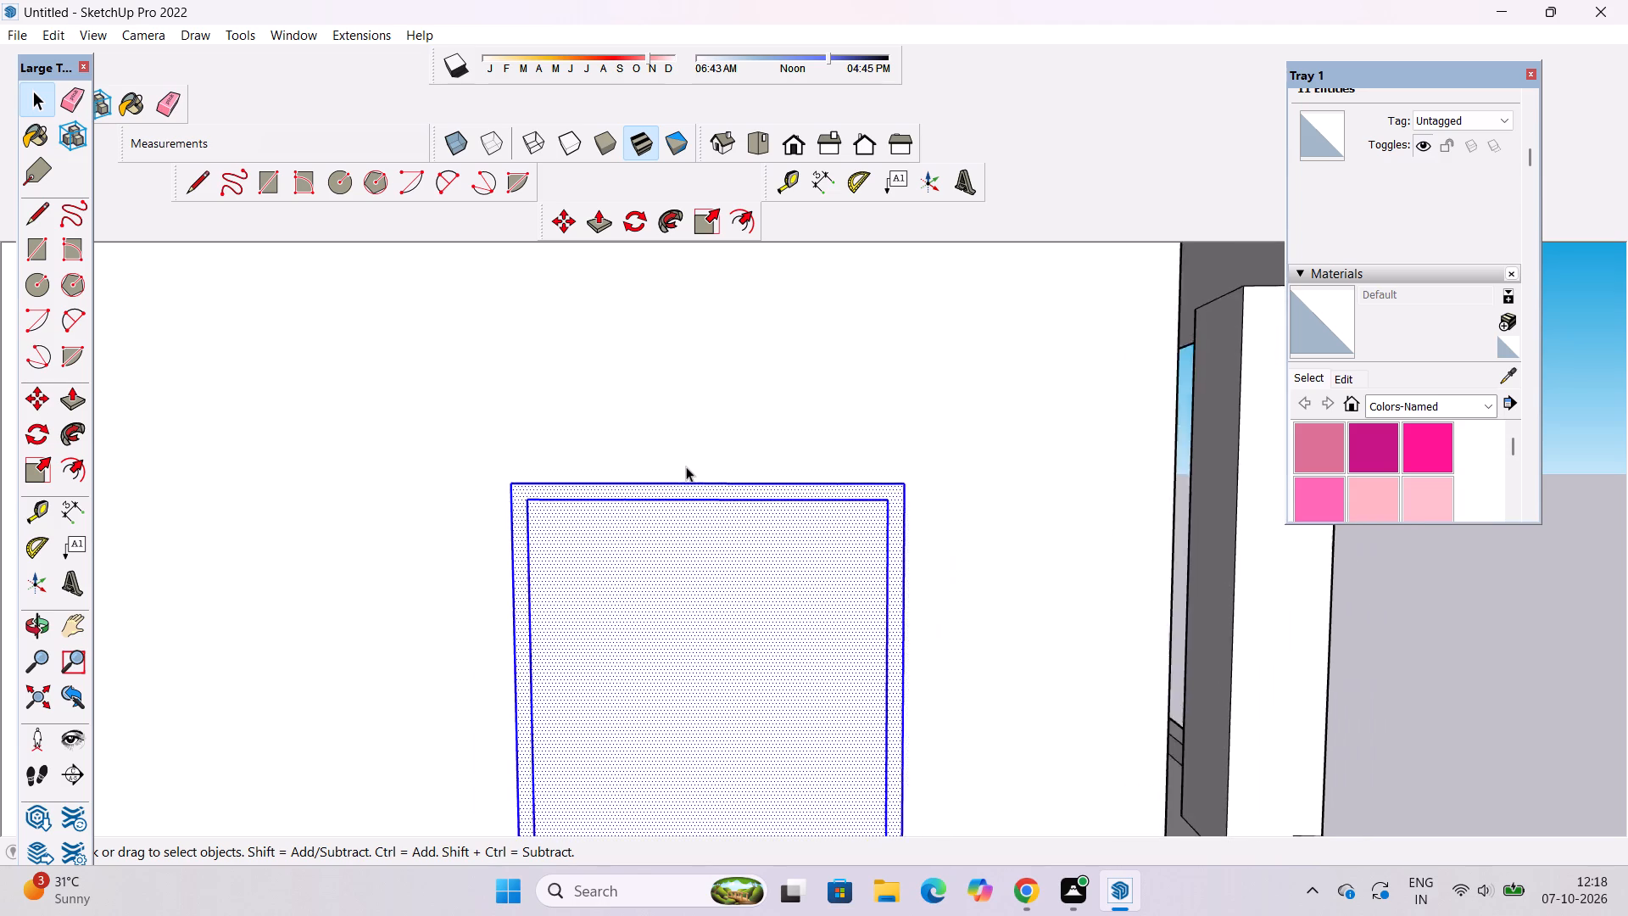
pyautogui.scroll(-1, 686, 466)
pyautogui.scroll(3, 686, 466)
pyautogui.scroll(-4, 686, 466)
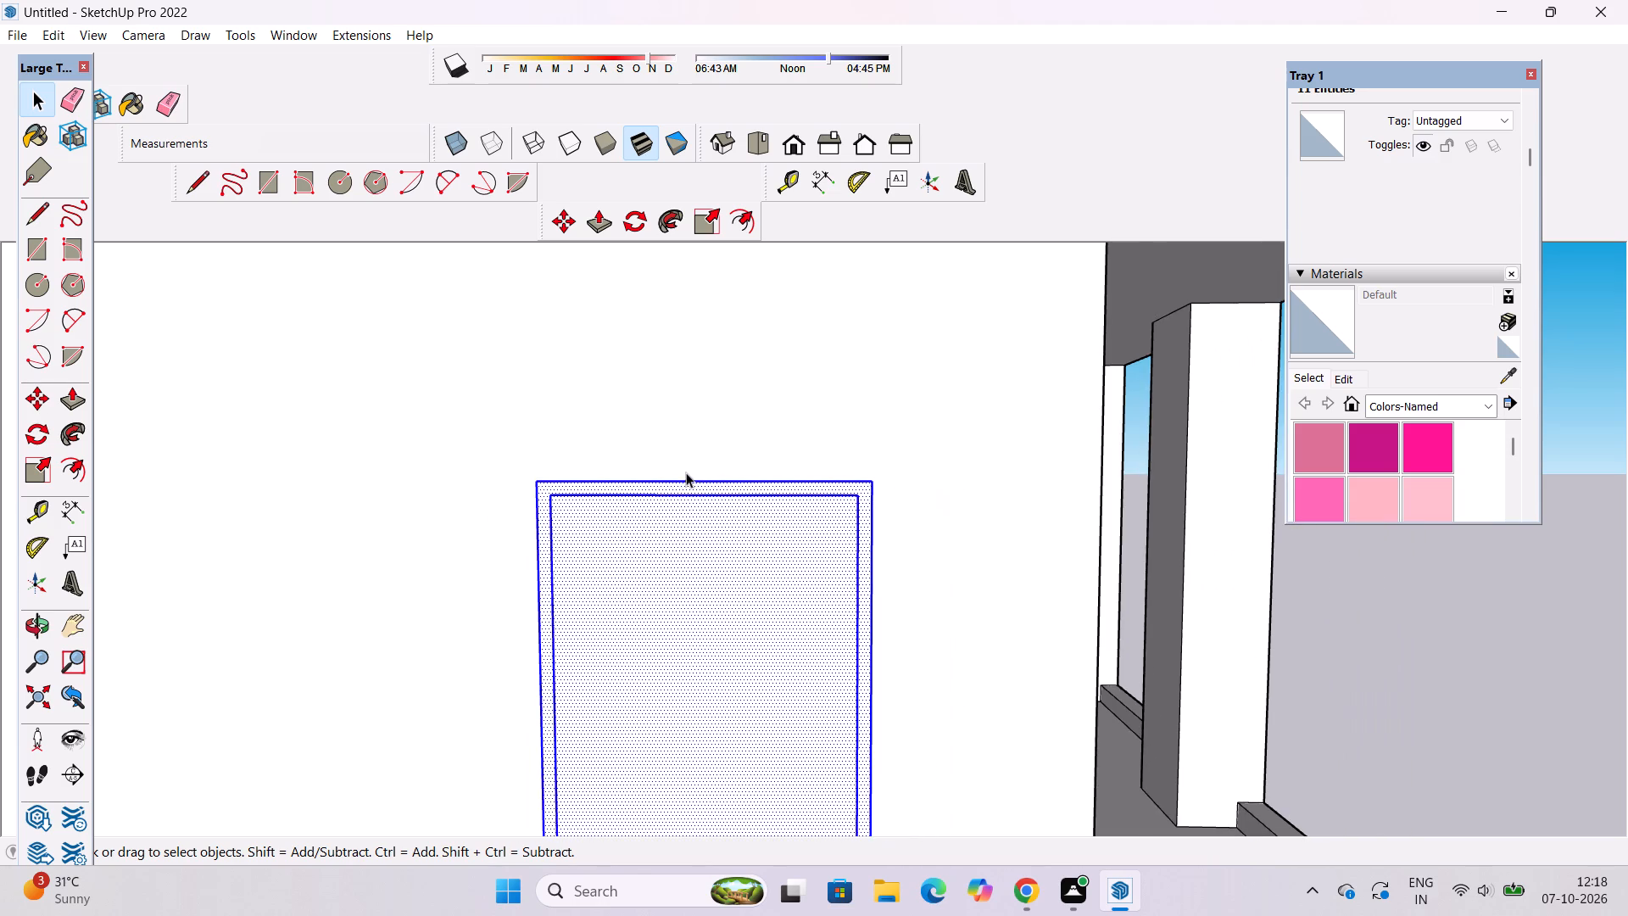
pyautogui.scroll(-4, 677, 491)
pyautogui.scroll(4, 677, 491)
pyautogui.scroll(-4, 677, 491)
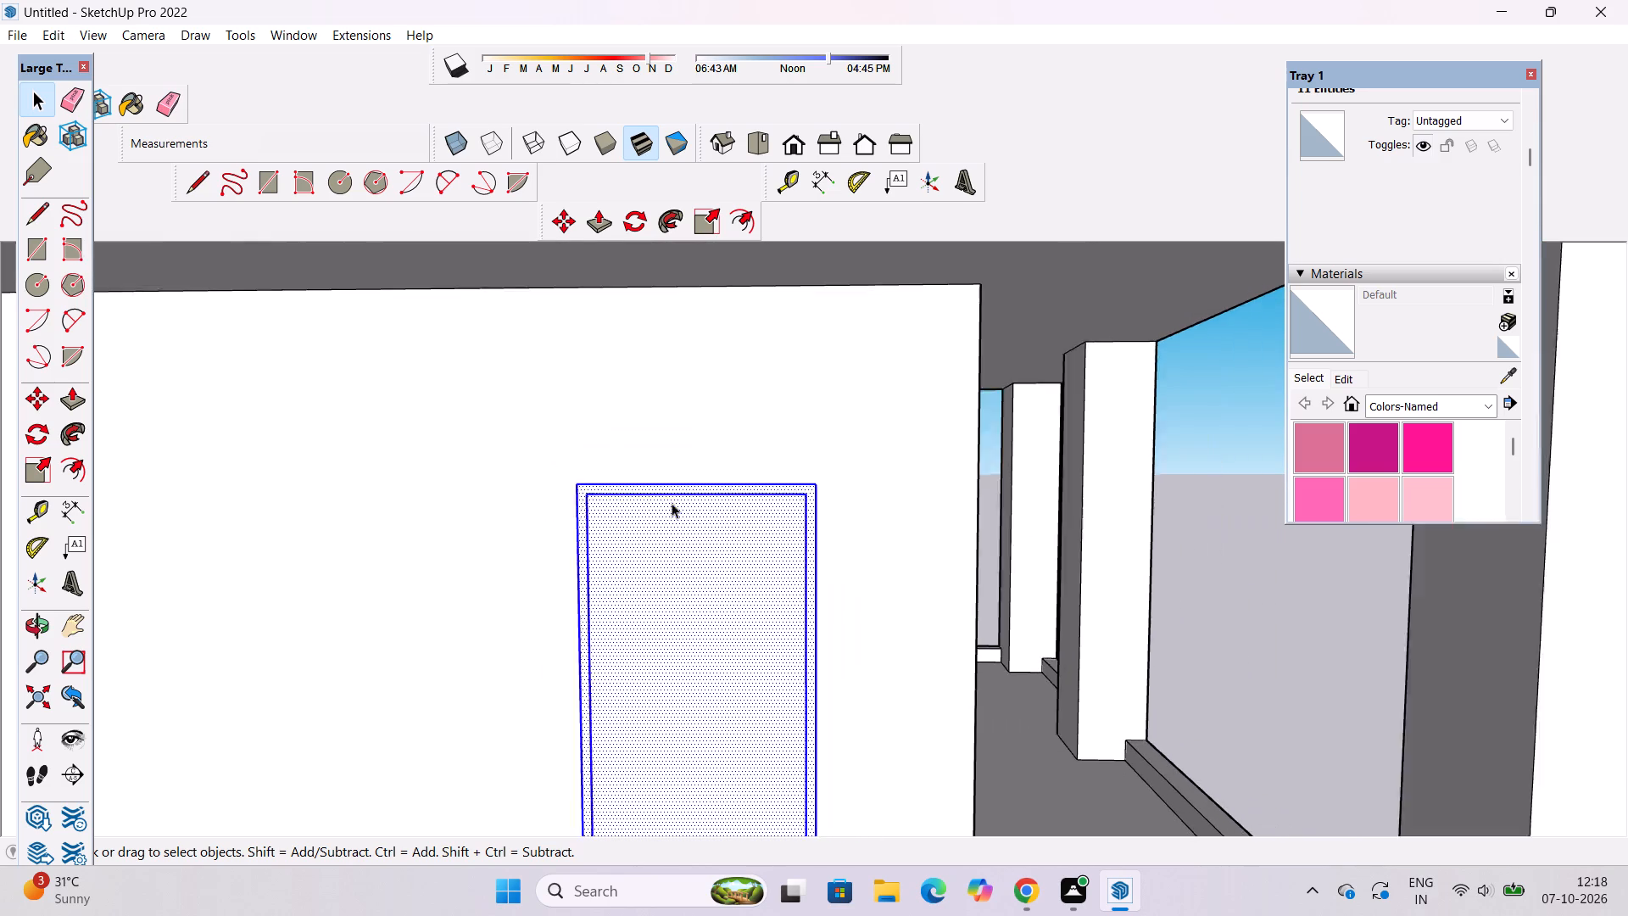
pyautogui.scroll(-7, 672, 503)
pyautogui.press('m')
pyautogui.scroll(-5, 684, 355)
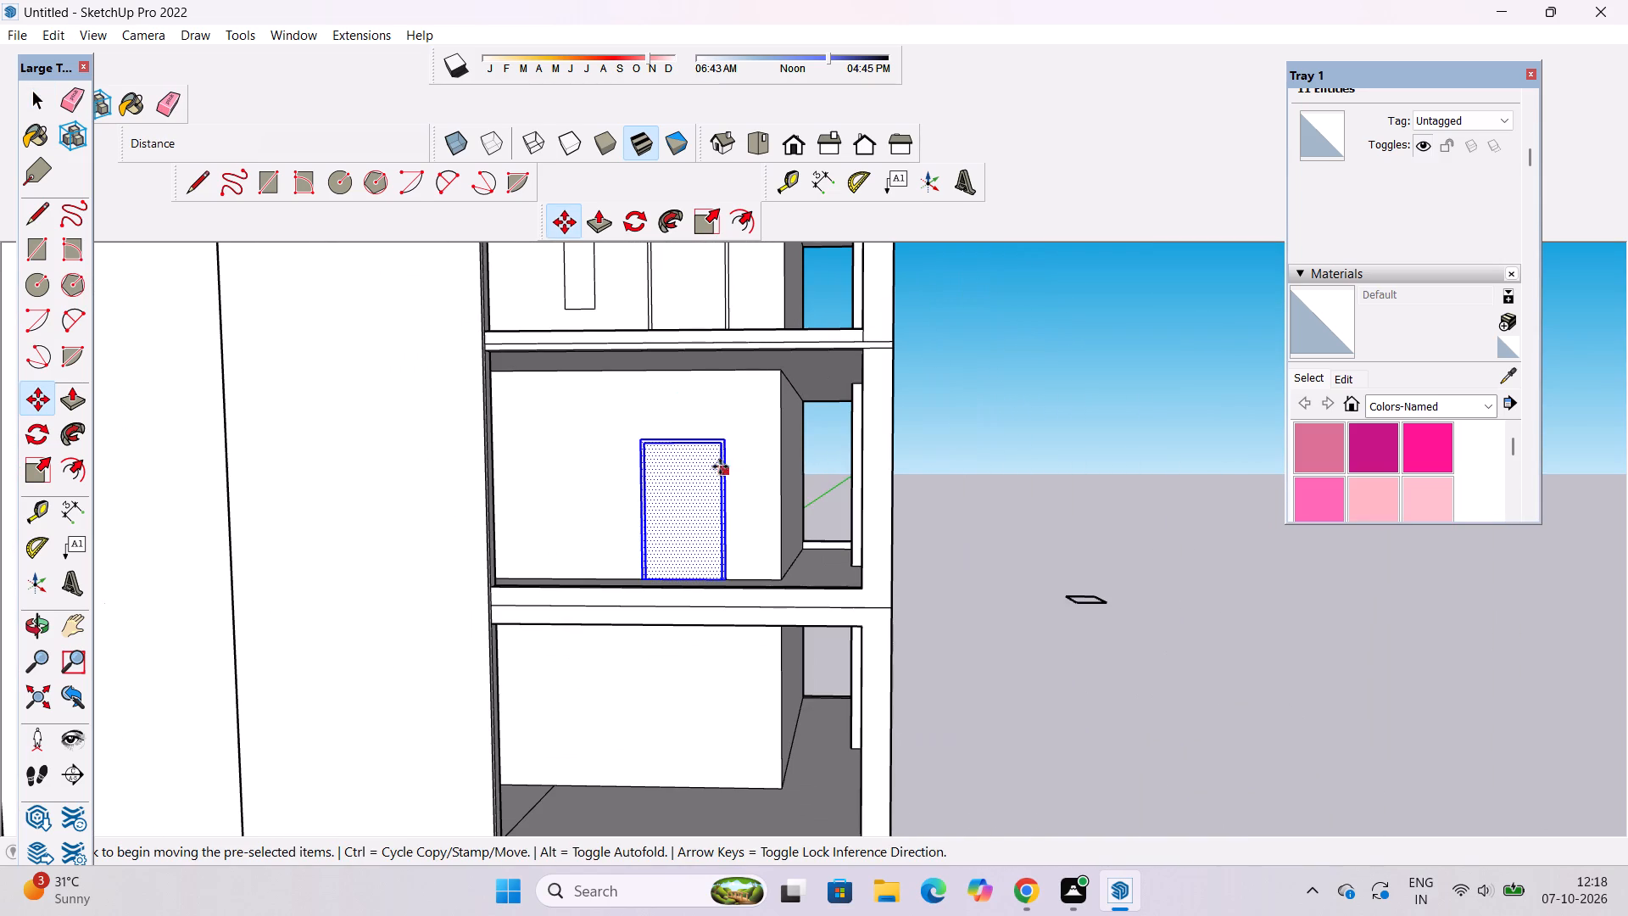
pyautogui.scroll(11, 728, 558)
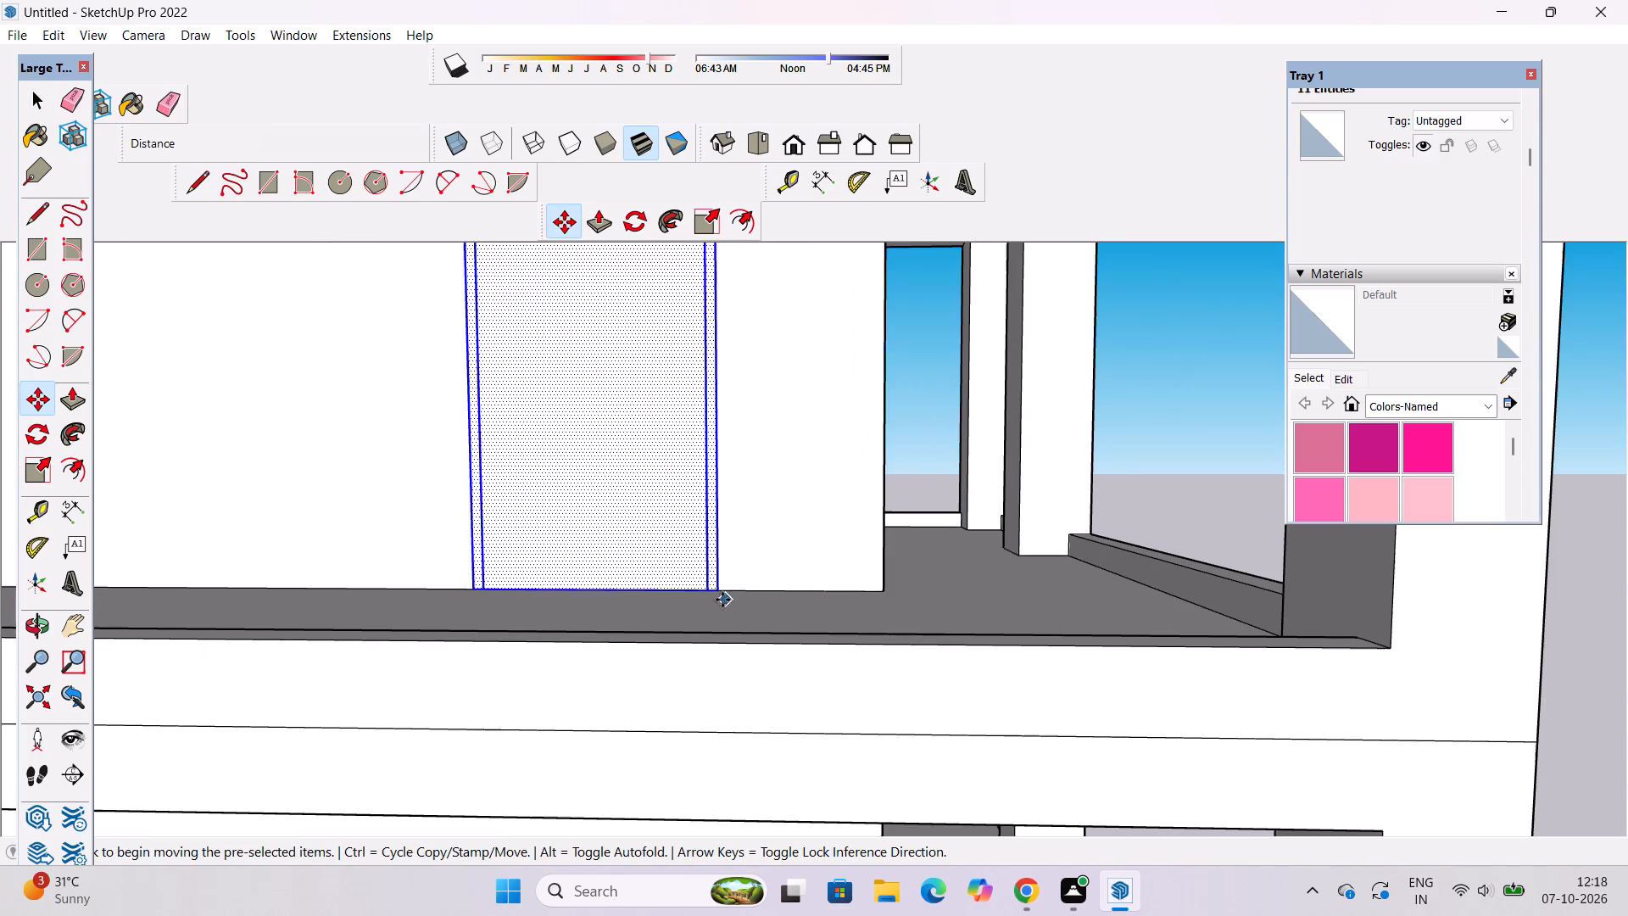
pyautogui.click(714, 589)
pyautogui.scroll(-6, 714, 589)
pyautogui.scroll(-2, 711, 679)
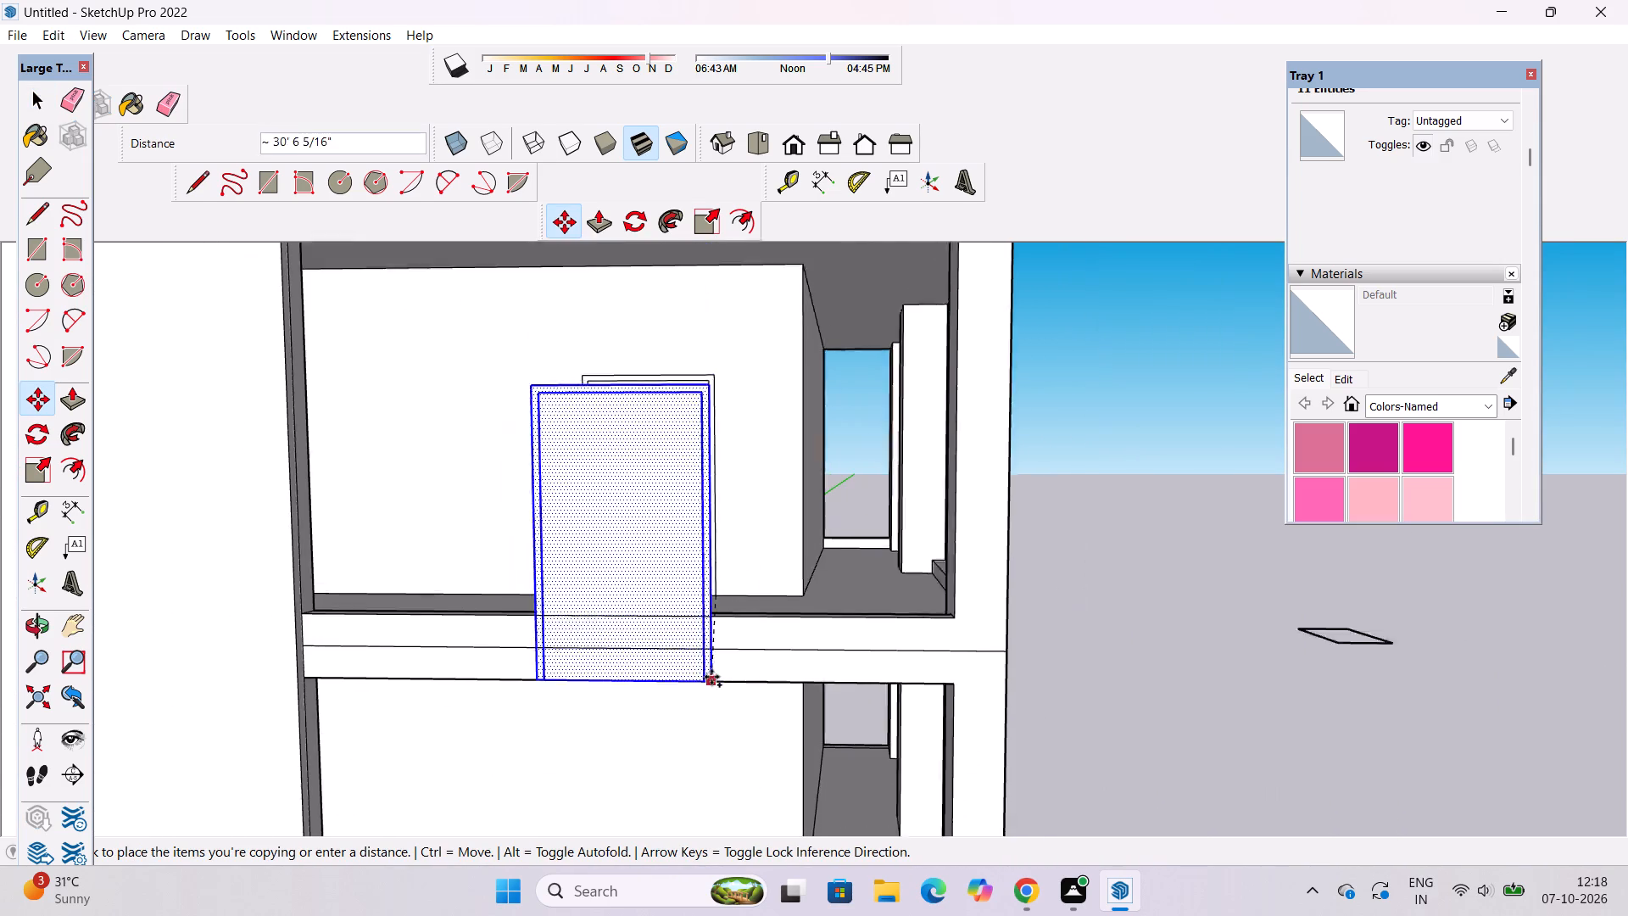
pyautogui.scroll(-5, 711, 677)
pyautogui.scroll(4, 718, 673)
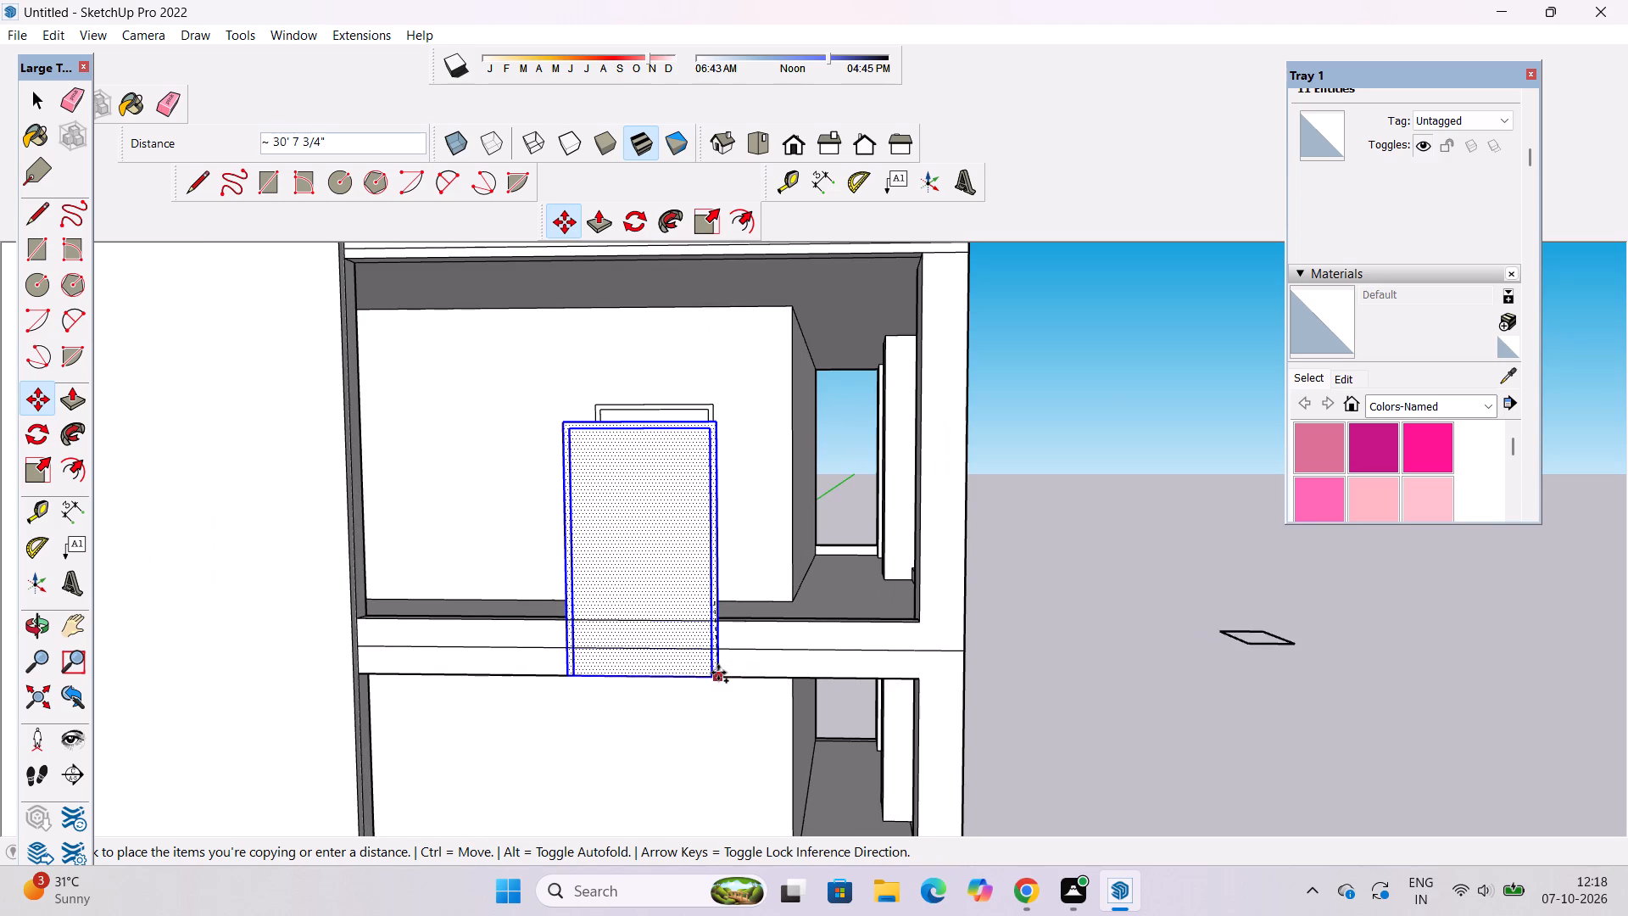
pyautogui.scroll(-3, 718, 673)
pyautogui.scroll(2, 718, 673)
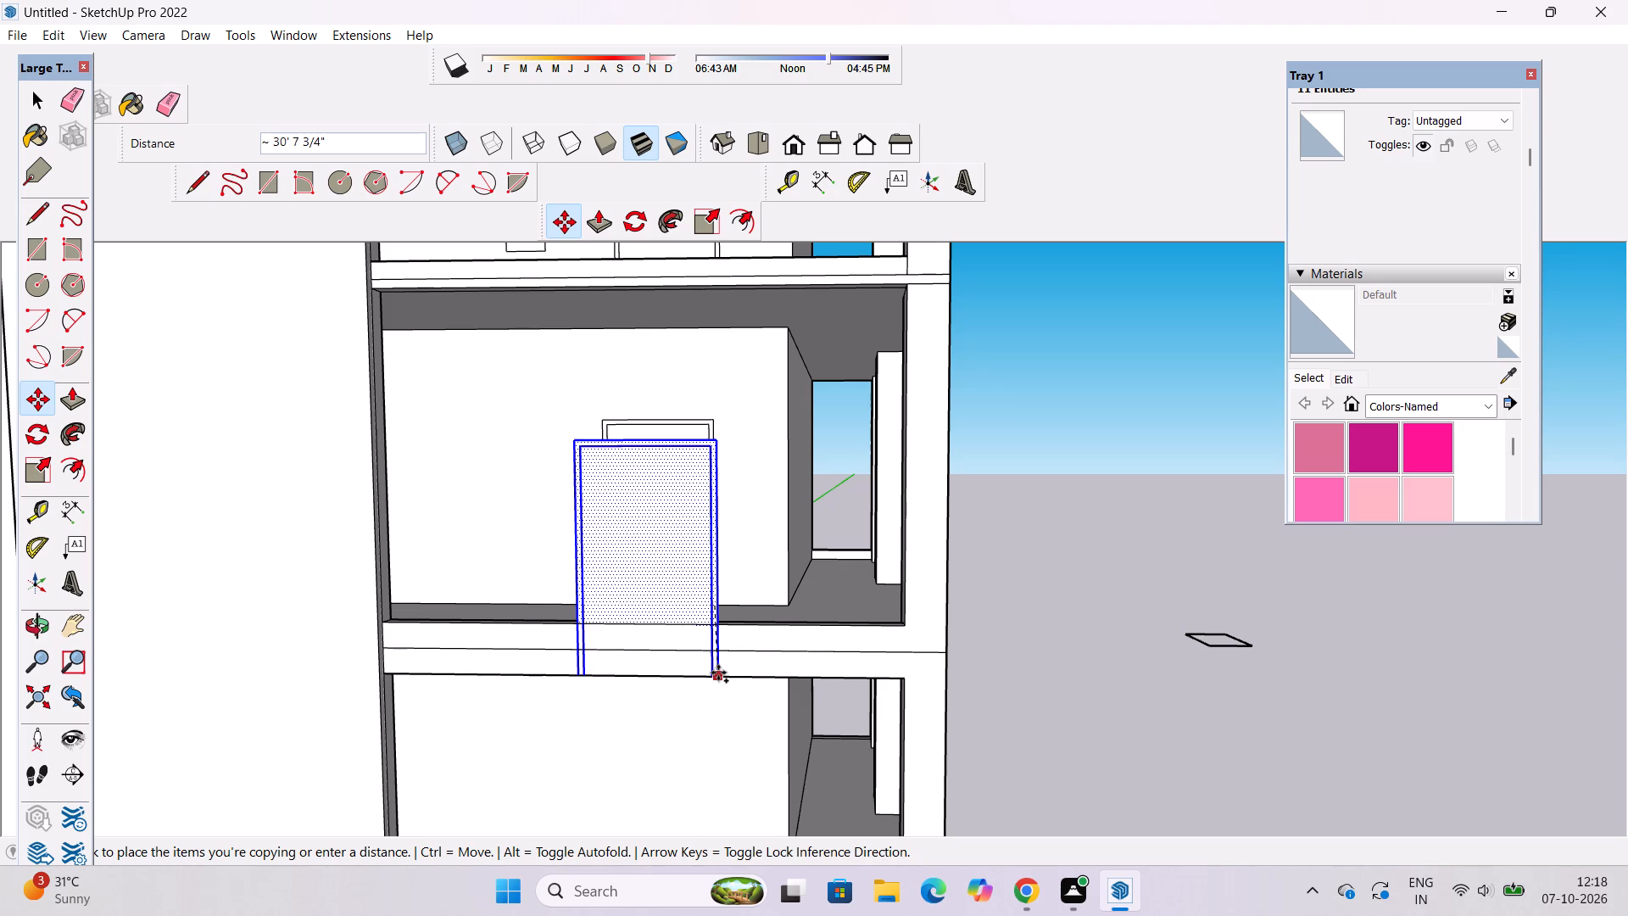
pyautogui.scroll(-3, 718, 673)
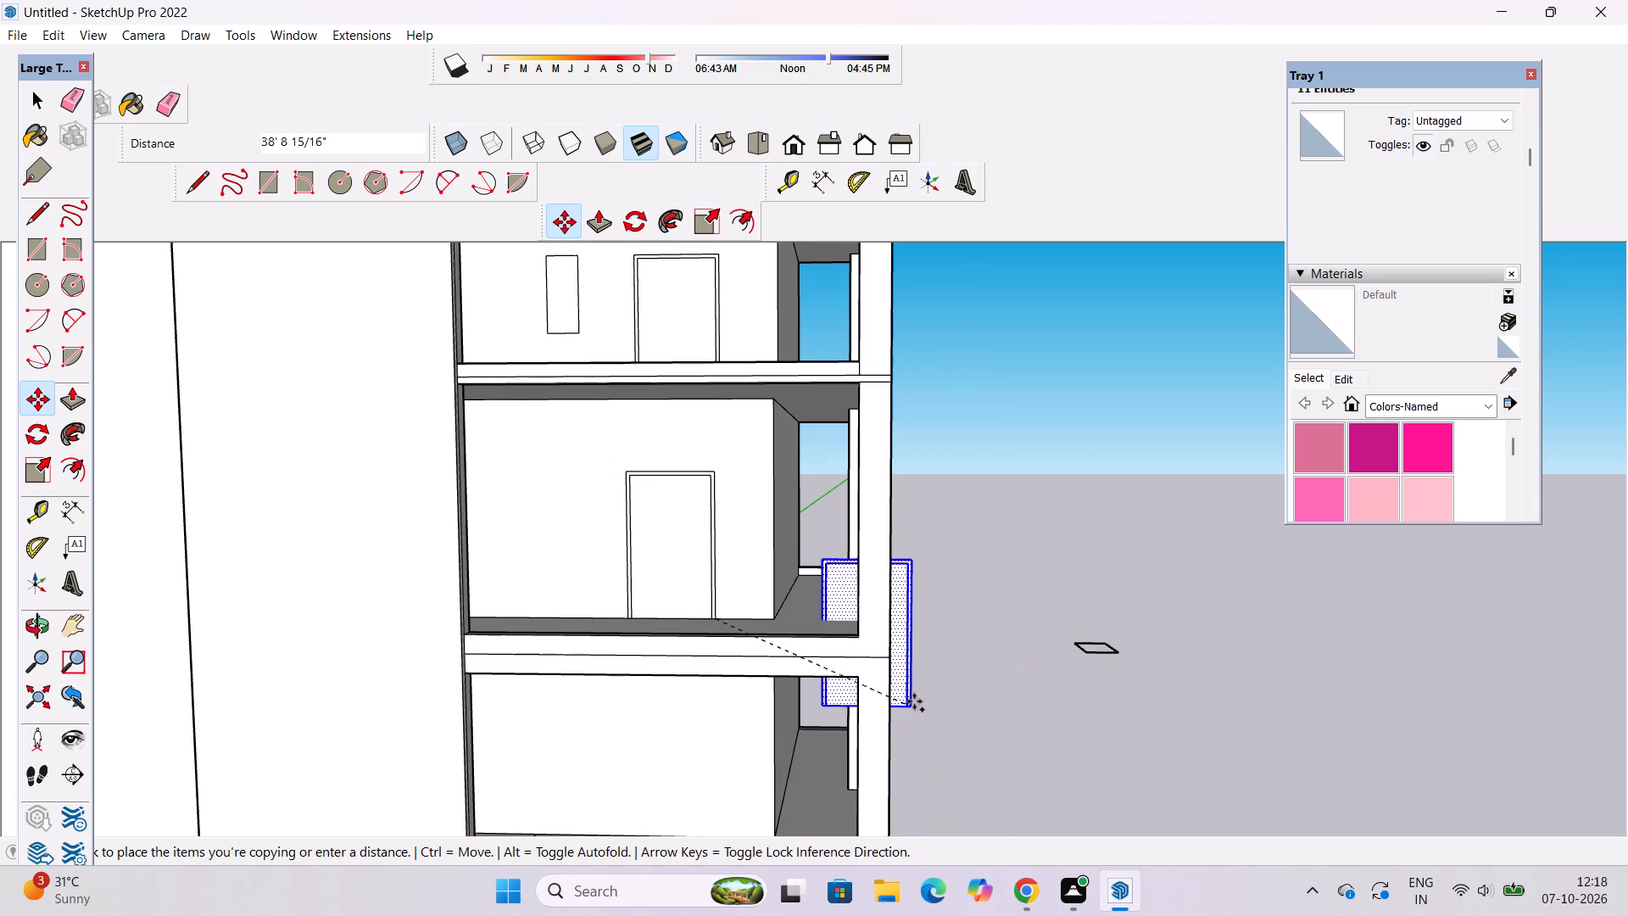
pyautogui.scroll(-3, 916, 699)
pyautogui.scroll(3, 916, 699)
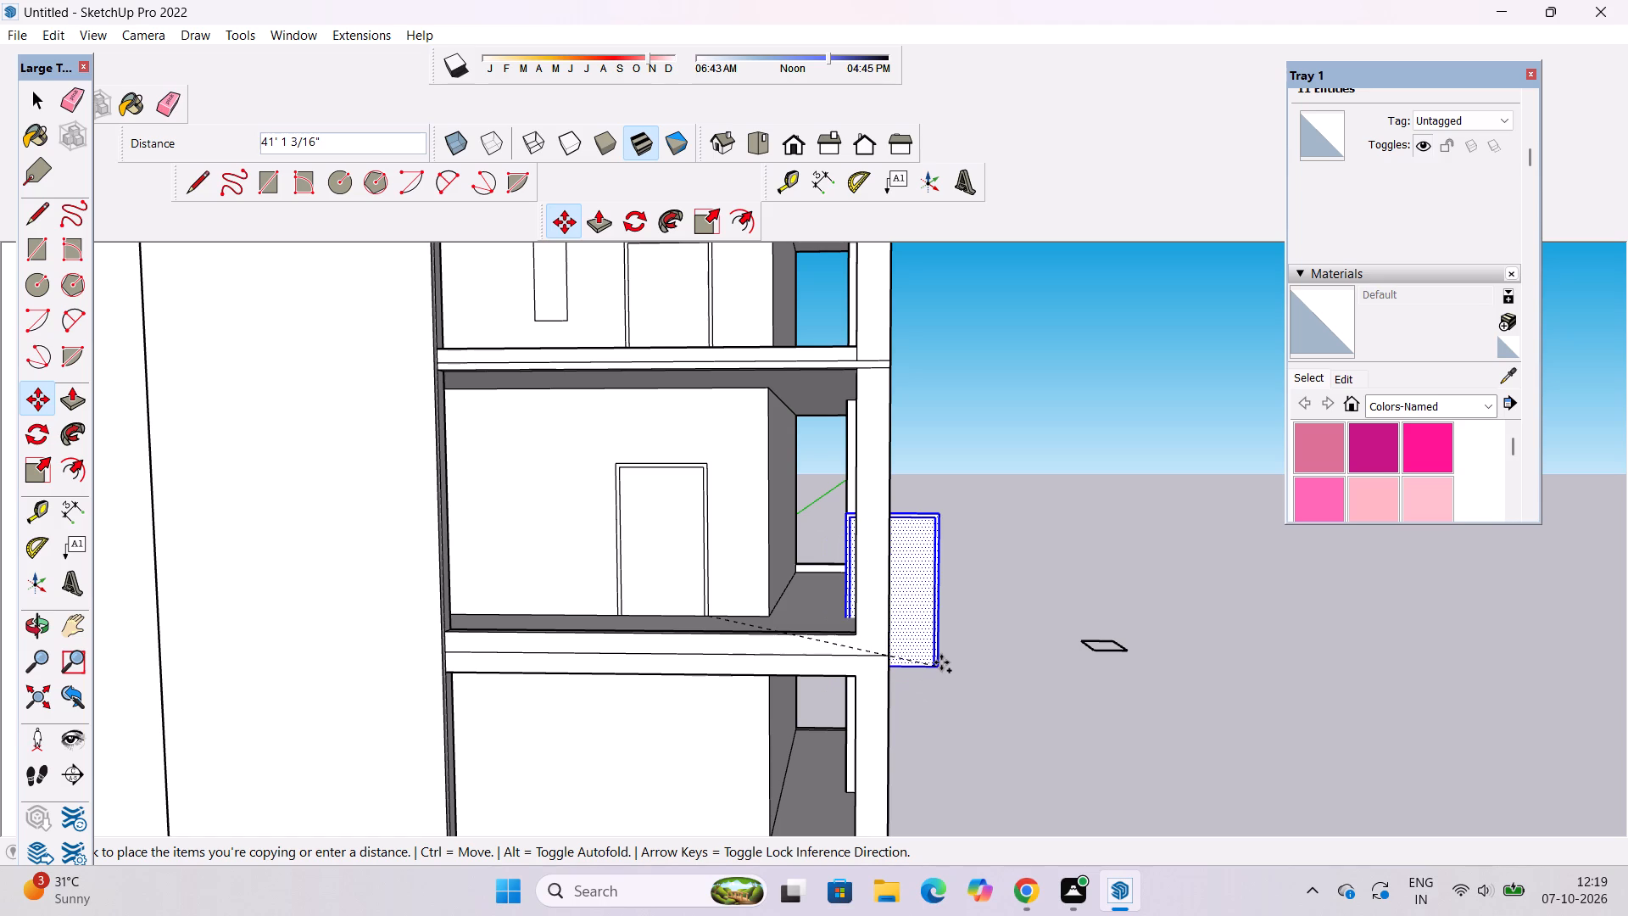
pyautogui.scroll(-4, 966, 634)
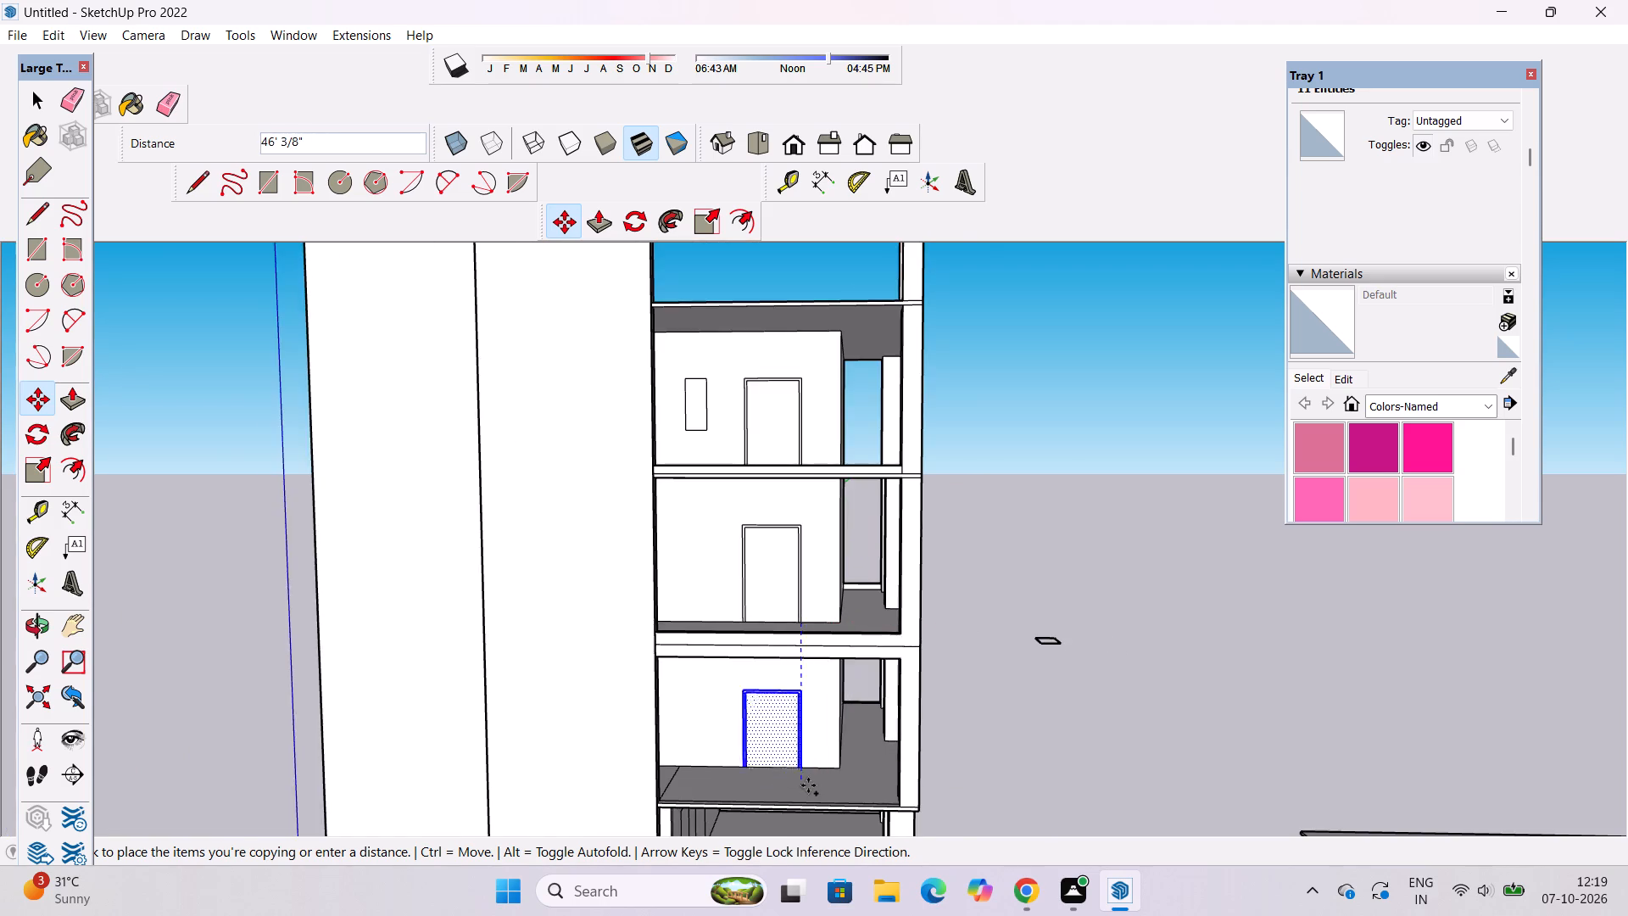
pyautogui.scroll(17, 808, 785)
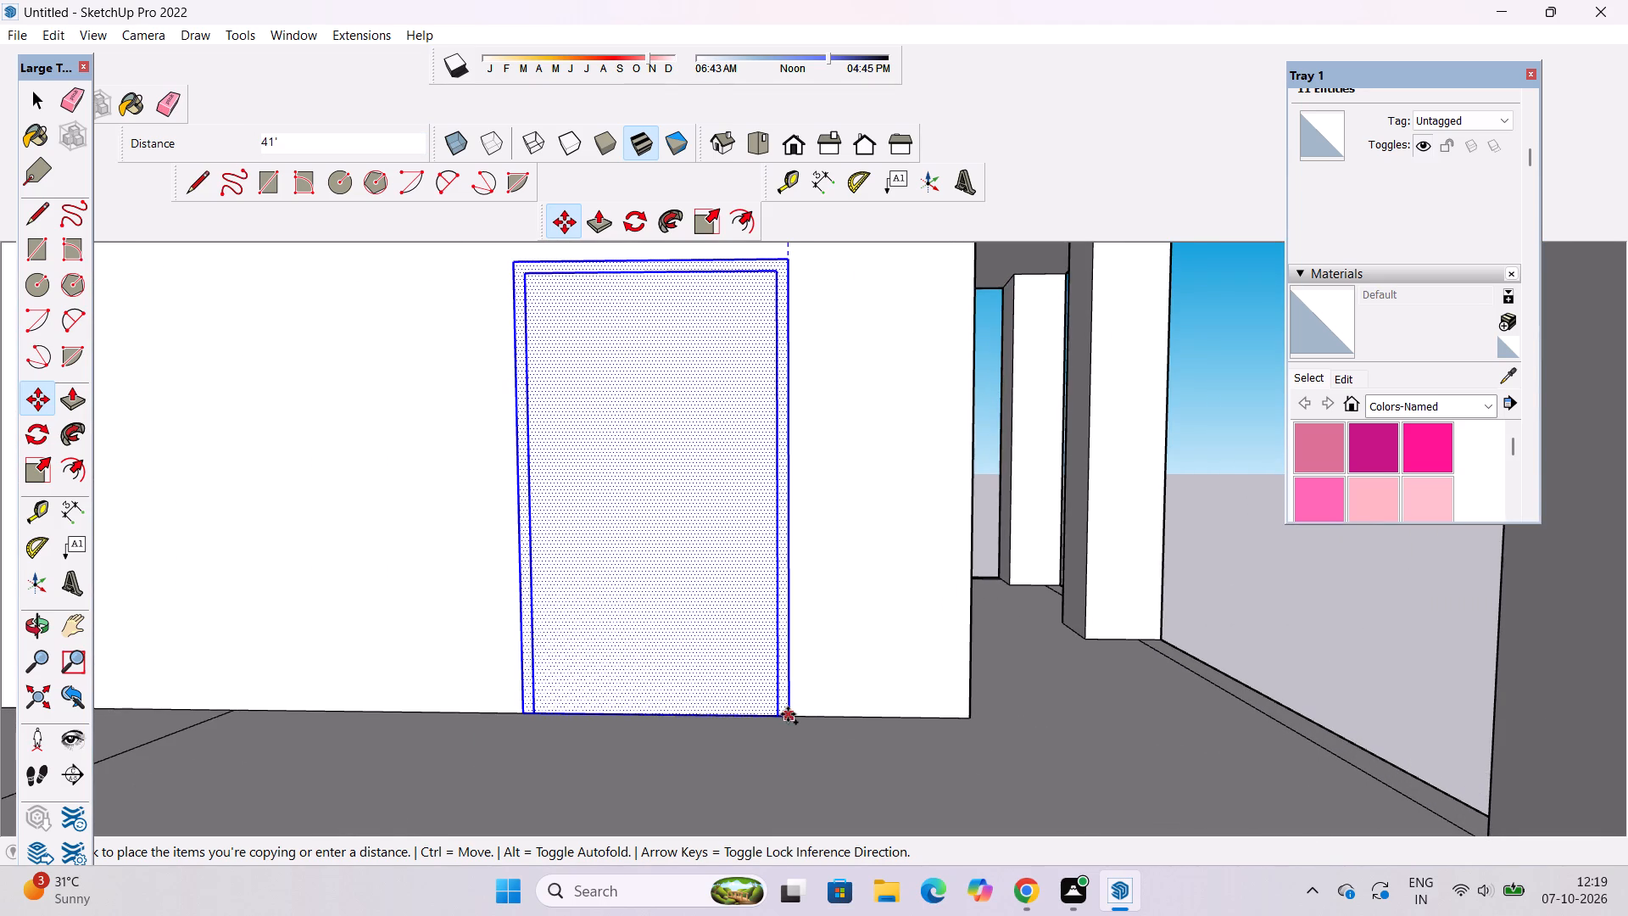
pyautogui.click(788, 714)
pyautogui.press('space')
pyautogui.scroll(-6, 739, 682)
pyautogui.click(1040, 593)
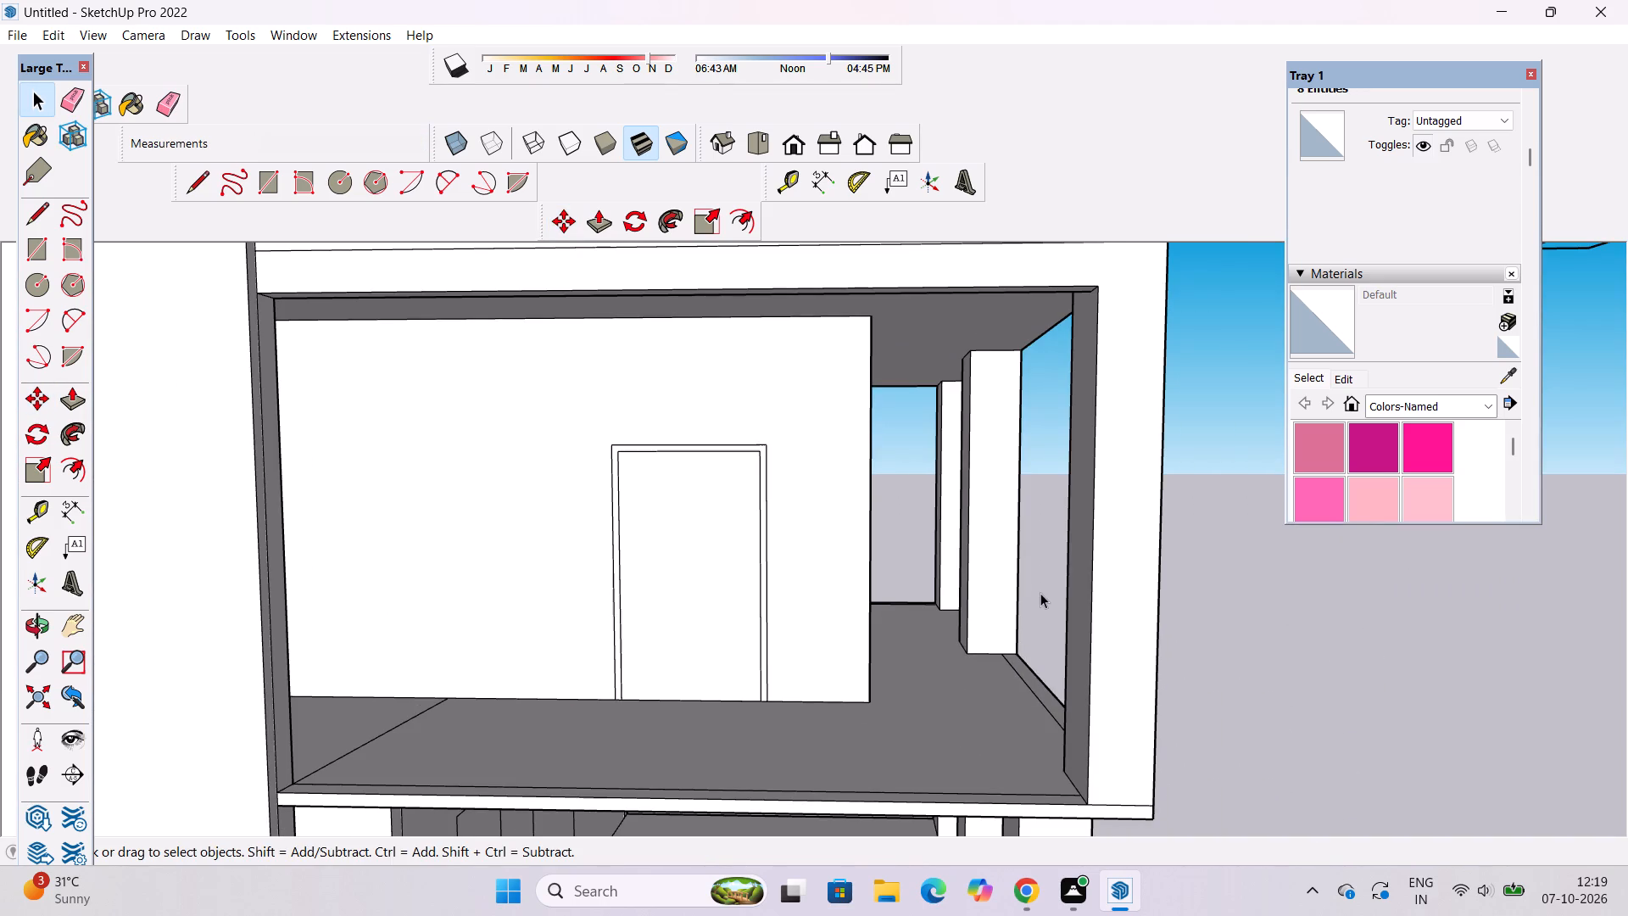
# Examine the passage, the side opening and the column beside the framed door in the fourth bay.
pyautogui.scroll(6, 1032, 604)
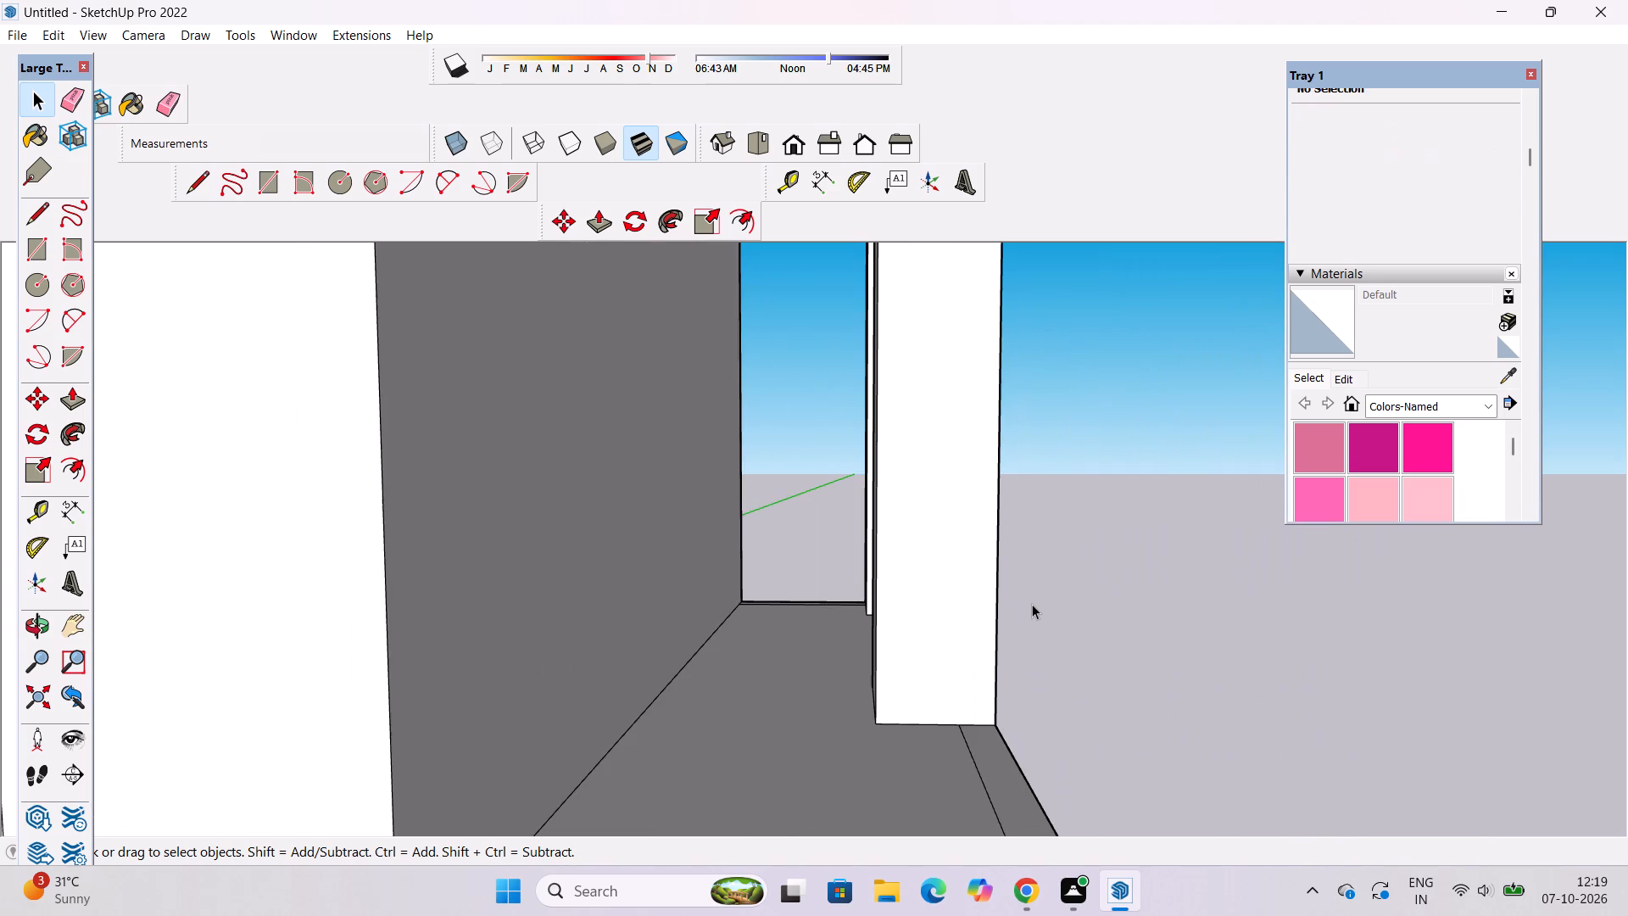
pyautogui.scroll(4, 1031, 605)
pyautogui.scroll(-1, 1031, 605)
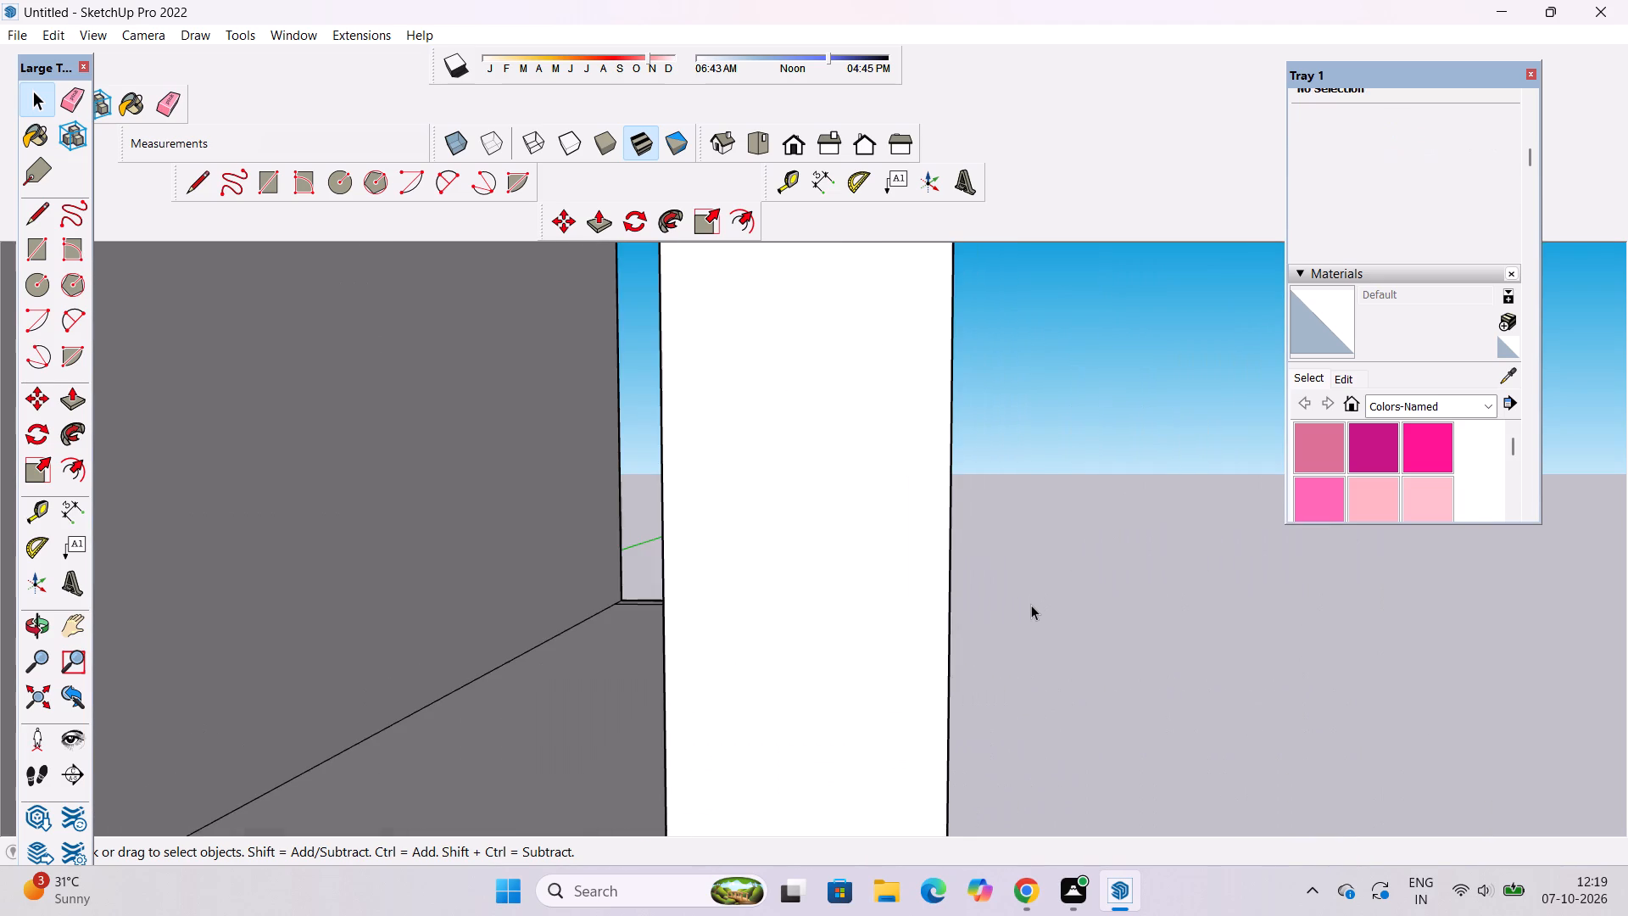
pyautogui.scroll(1, 1031, 605)
pyautogui.scroll(-2, 1031, 605)
pyautogui.scroll(2, 1031, 605)
pyautogui.scroll(-2, 1031, 605)
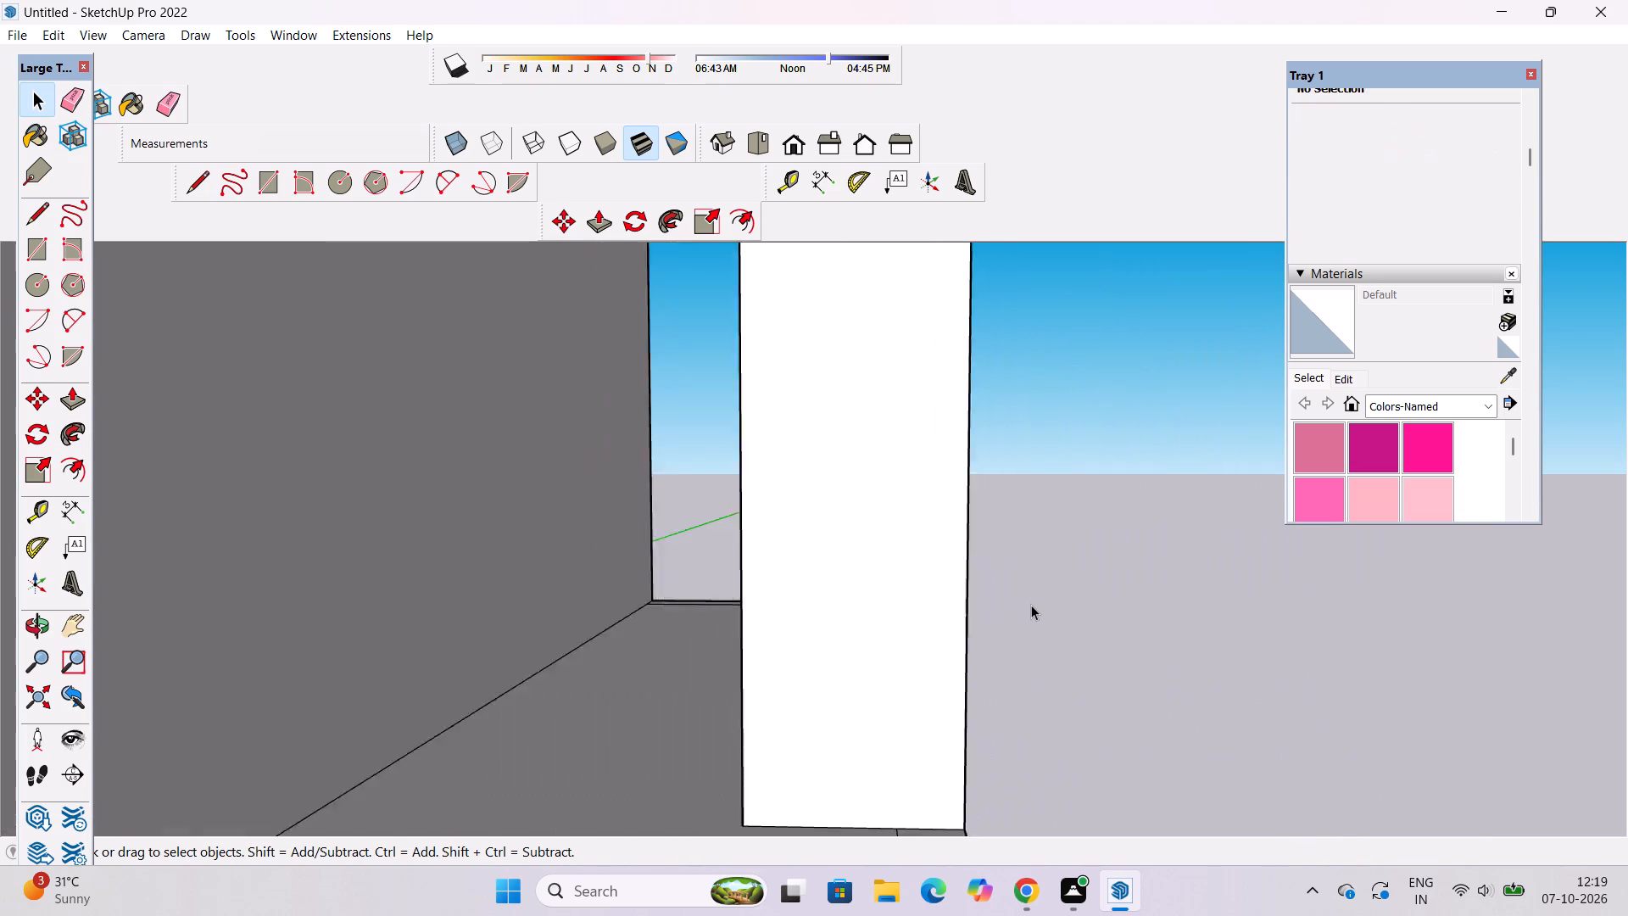
pyautogui.scroll(-2, 1031, 605)
pyautogui.scroll(4, 1031, 605)
pyautogui.scroll(-1, 1031, 605)
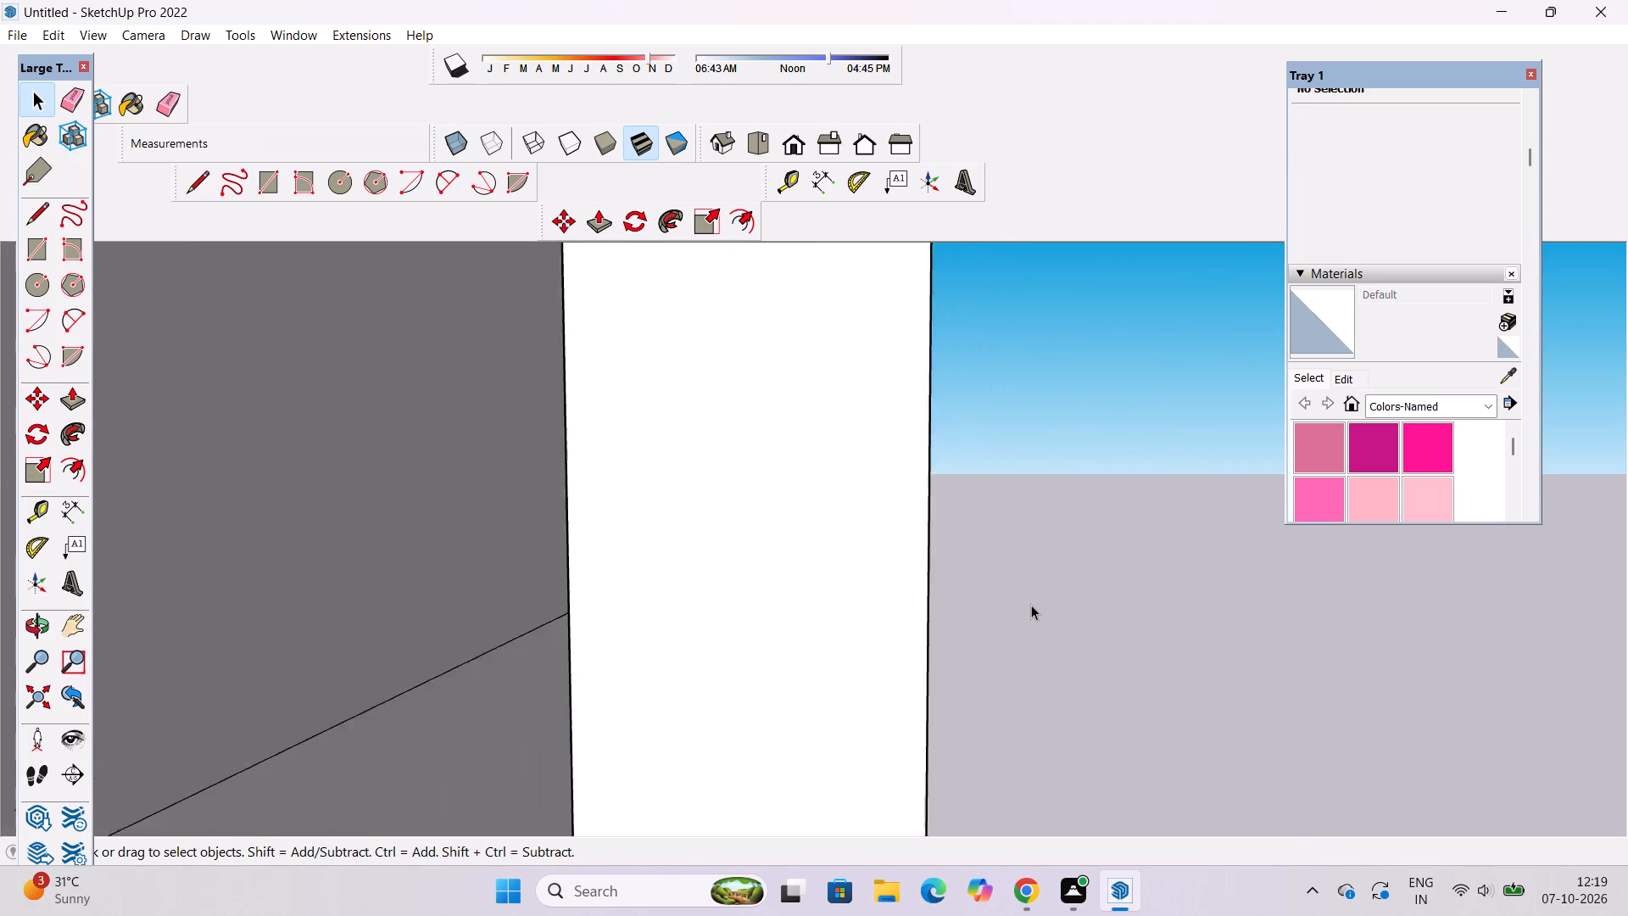
pyautogui.scroll(-3, 1031, 605)
pyautogui.scroll(4, 1031, 605)
pyautogui.scroll(-1, 1031, 605)
pyautogui.scroll(1, 1031, 605)
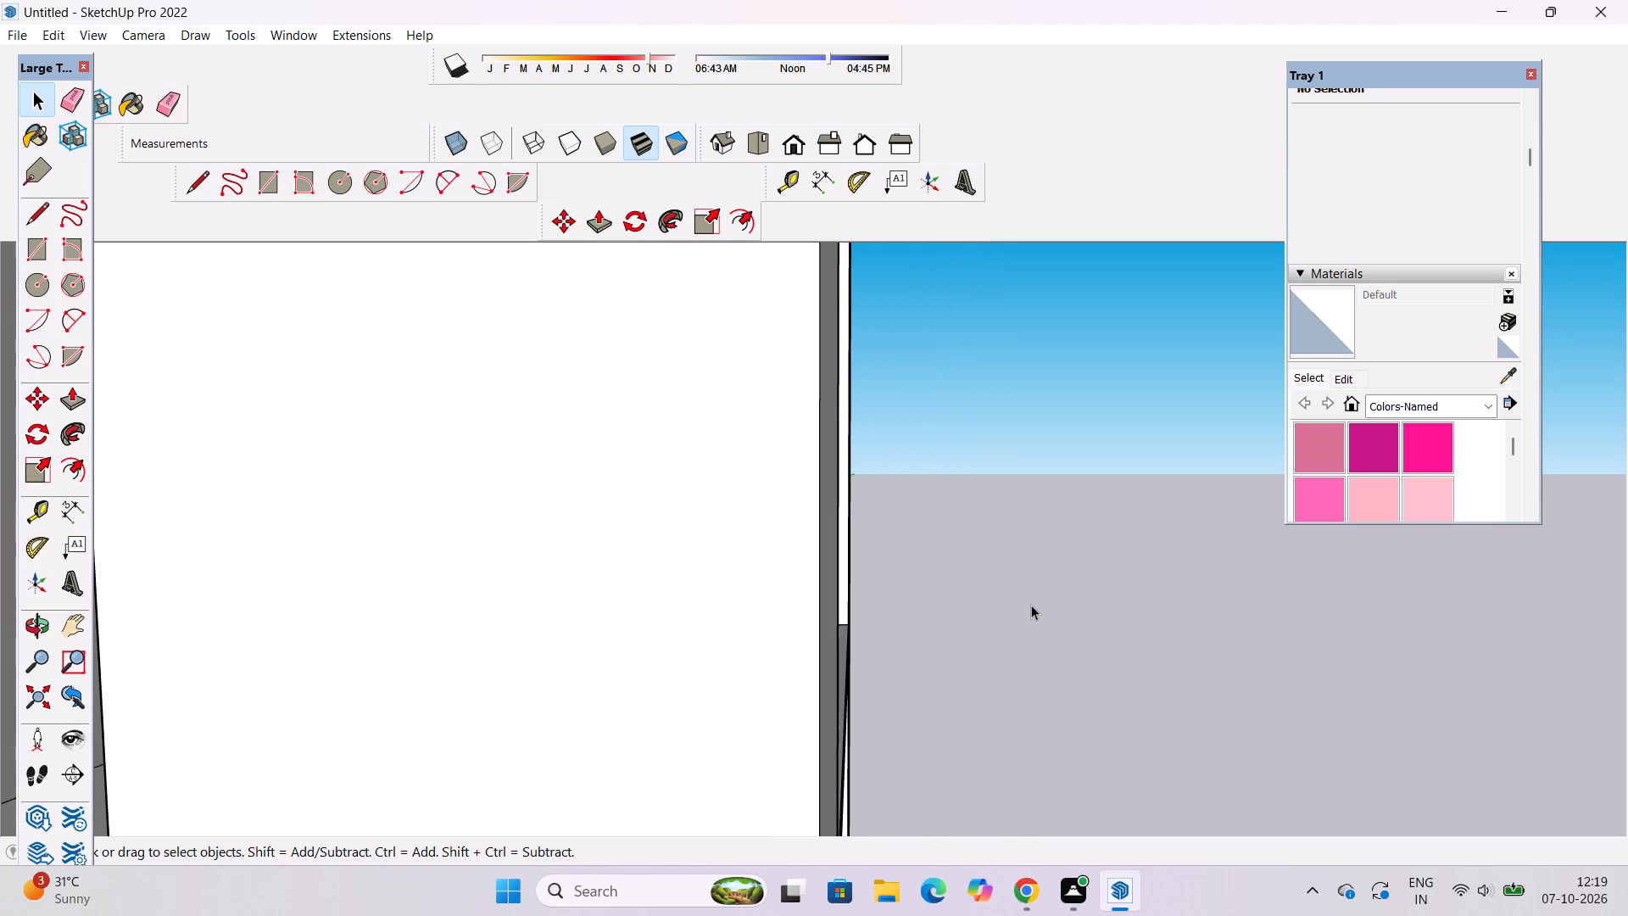
pyautogui.scroll(-6, 1031, 605)
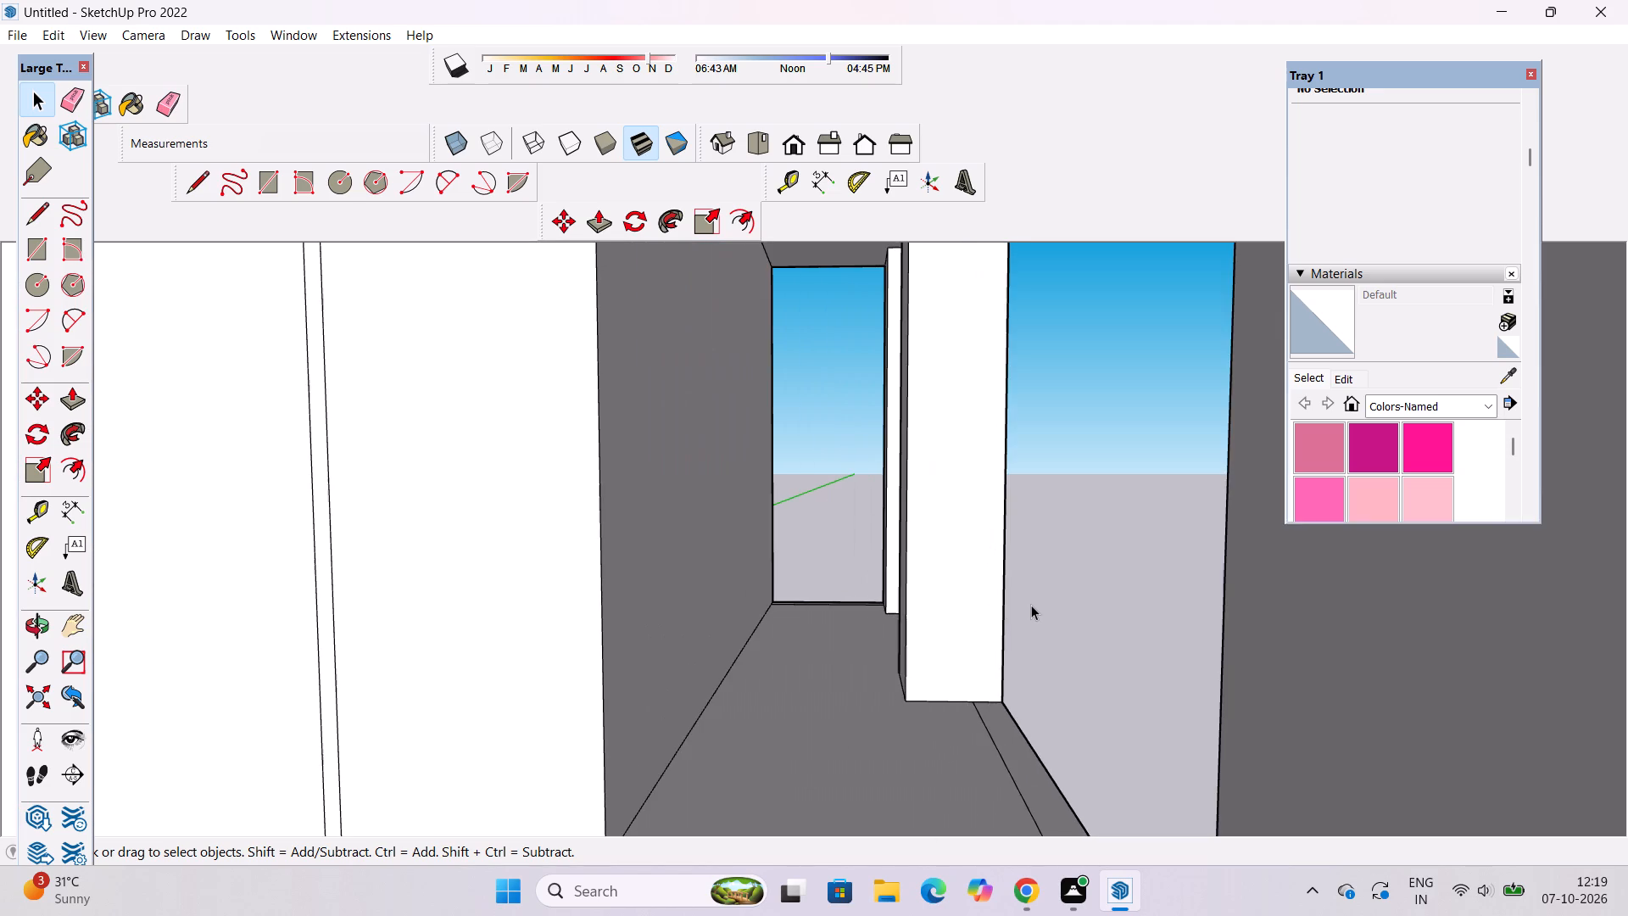
pyautogui.scroll(6, 1031, 605)
pyautogui.scroll(-5, 1031, 605)
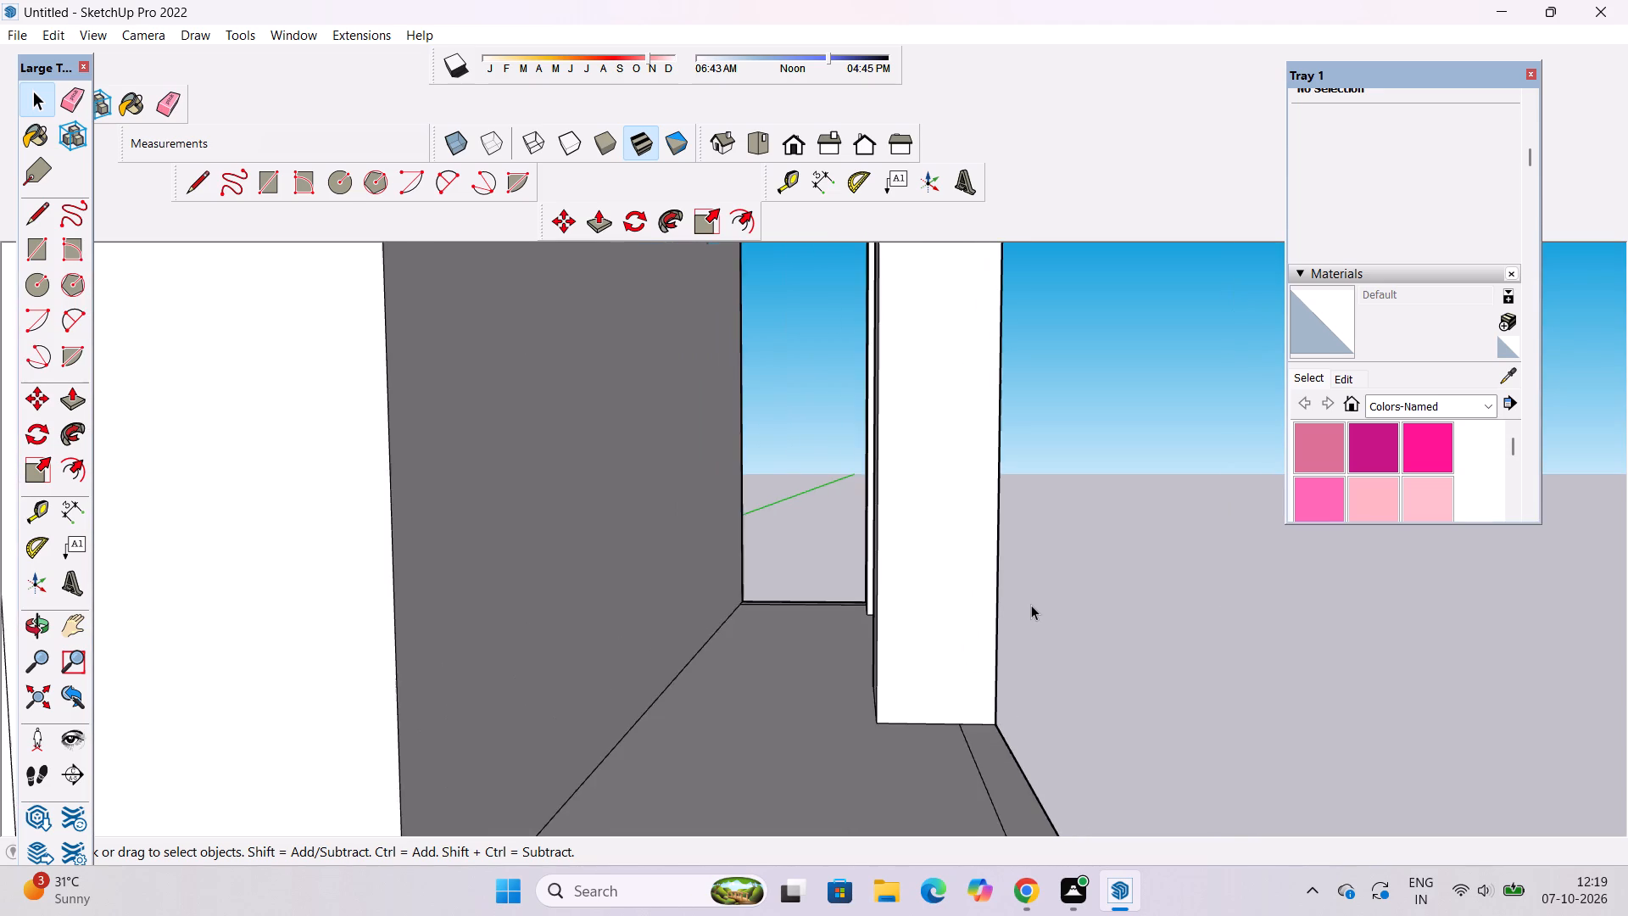
pyautogui.scroll(4, 1031, 605)
pyautogui.scroll(-4, 1031, 605)
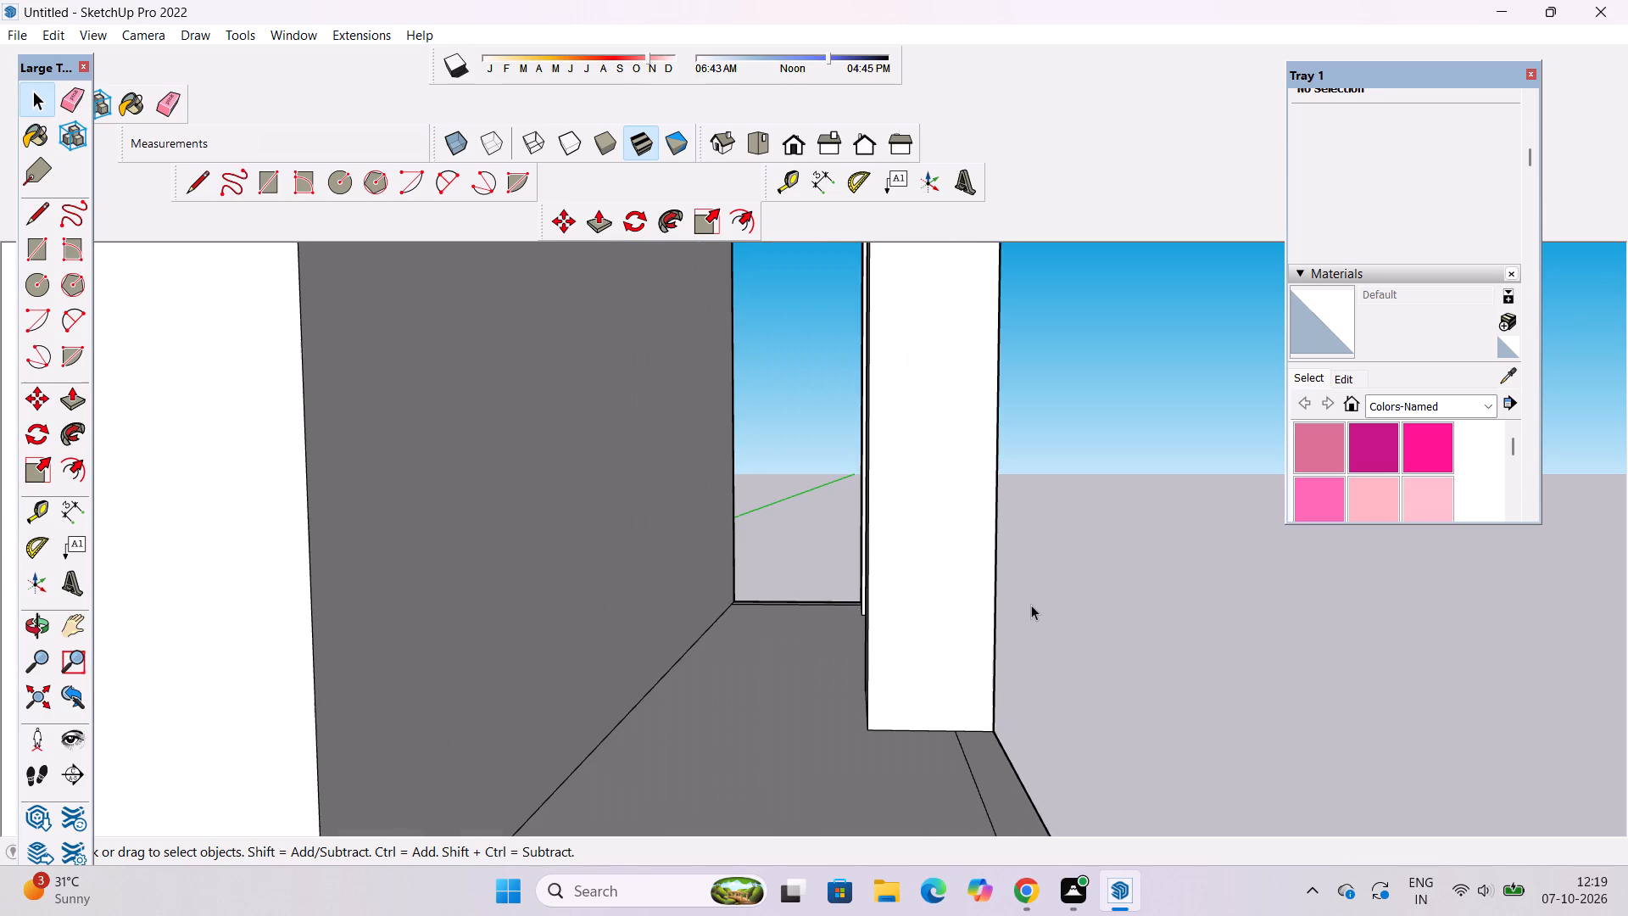
pyautogui.scroll(3, 1031, 605)
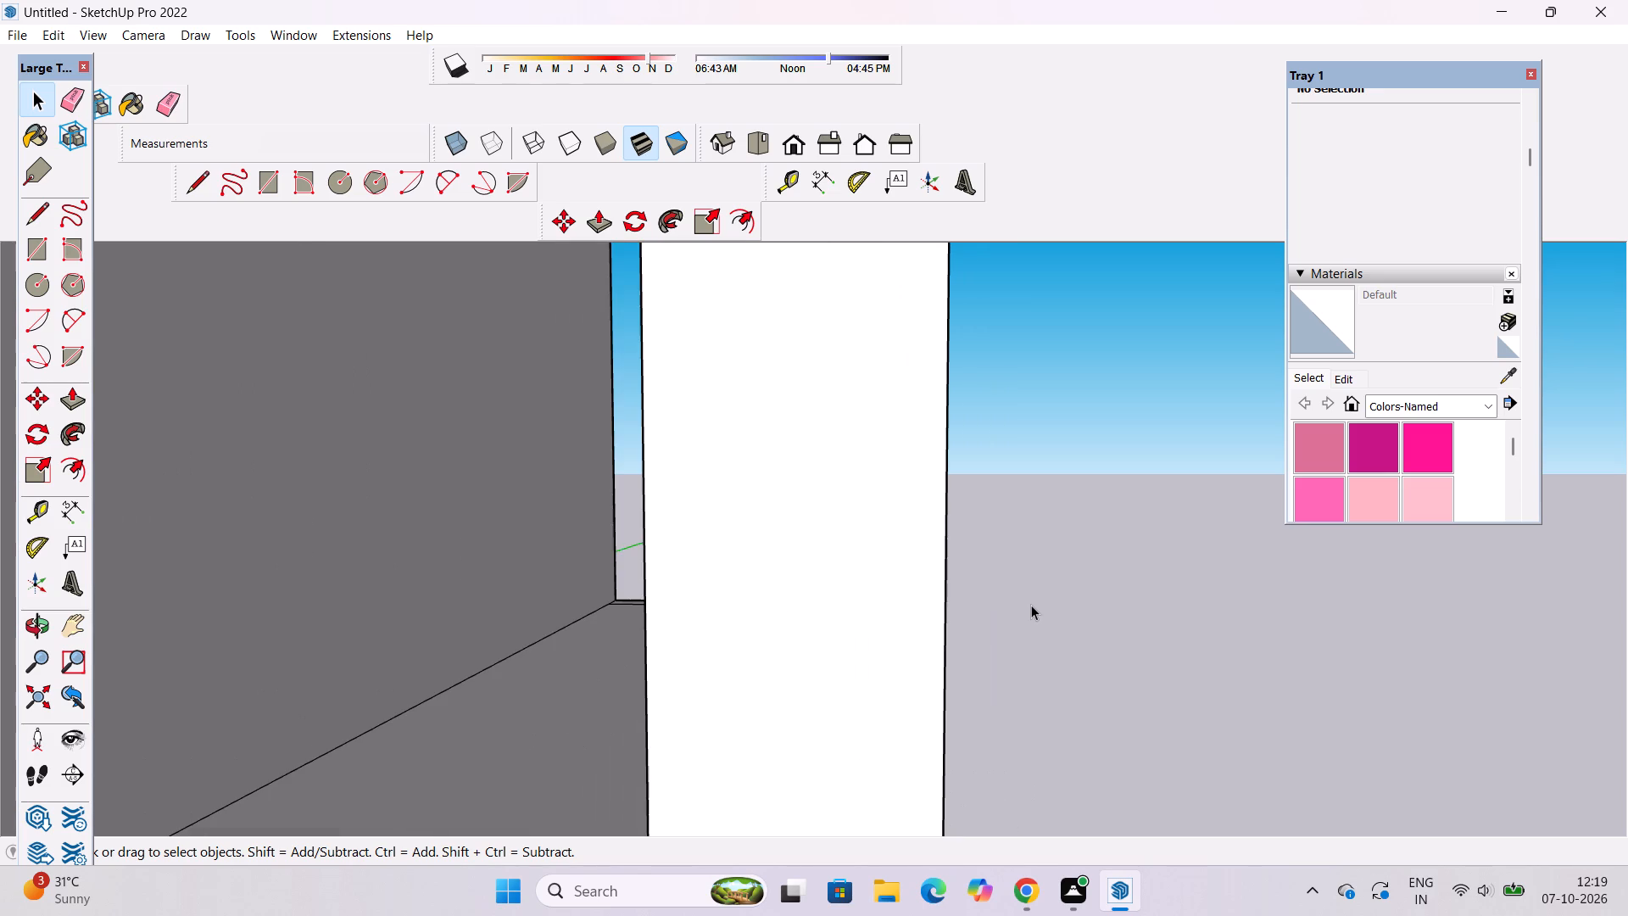
pyautogui.scroll(-3, 1031, 605)
pyautogui.scroll(3, 1031, 605)
pyautogui.scroll(-3, 1031, 605)
pyautogui.scroll(3, 1031, 605)
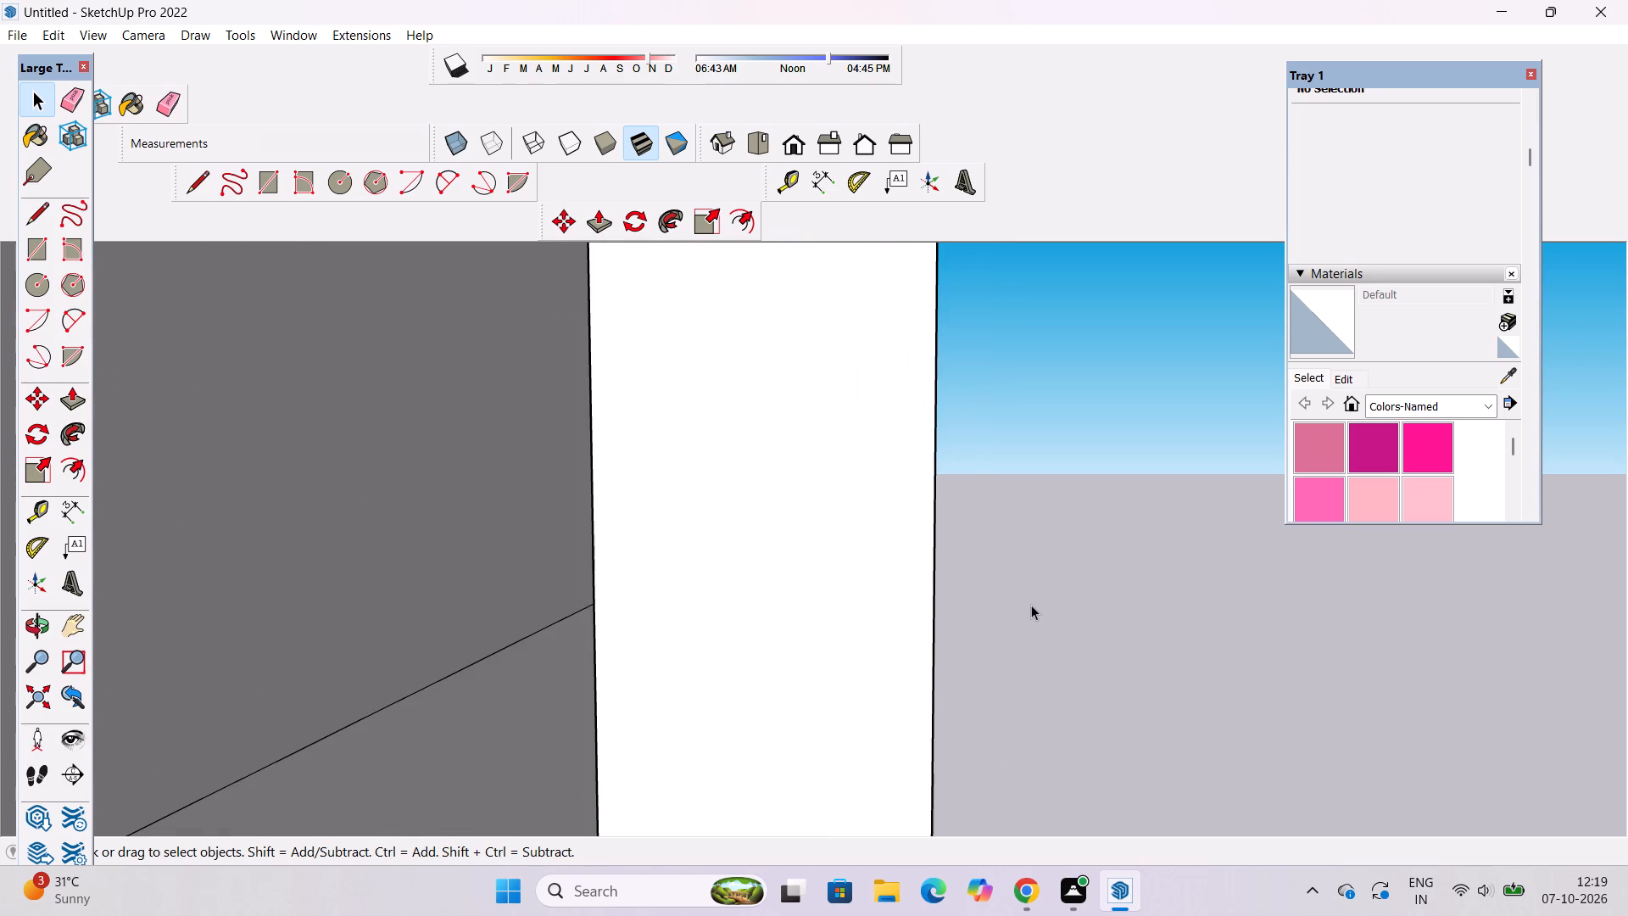
pyautogui.scroll(-3, 1031, 605)
pyautogui.scroll(3, 1031, 605)
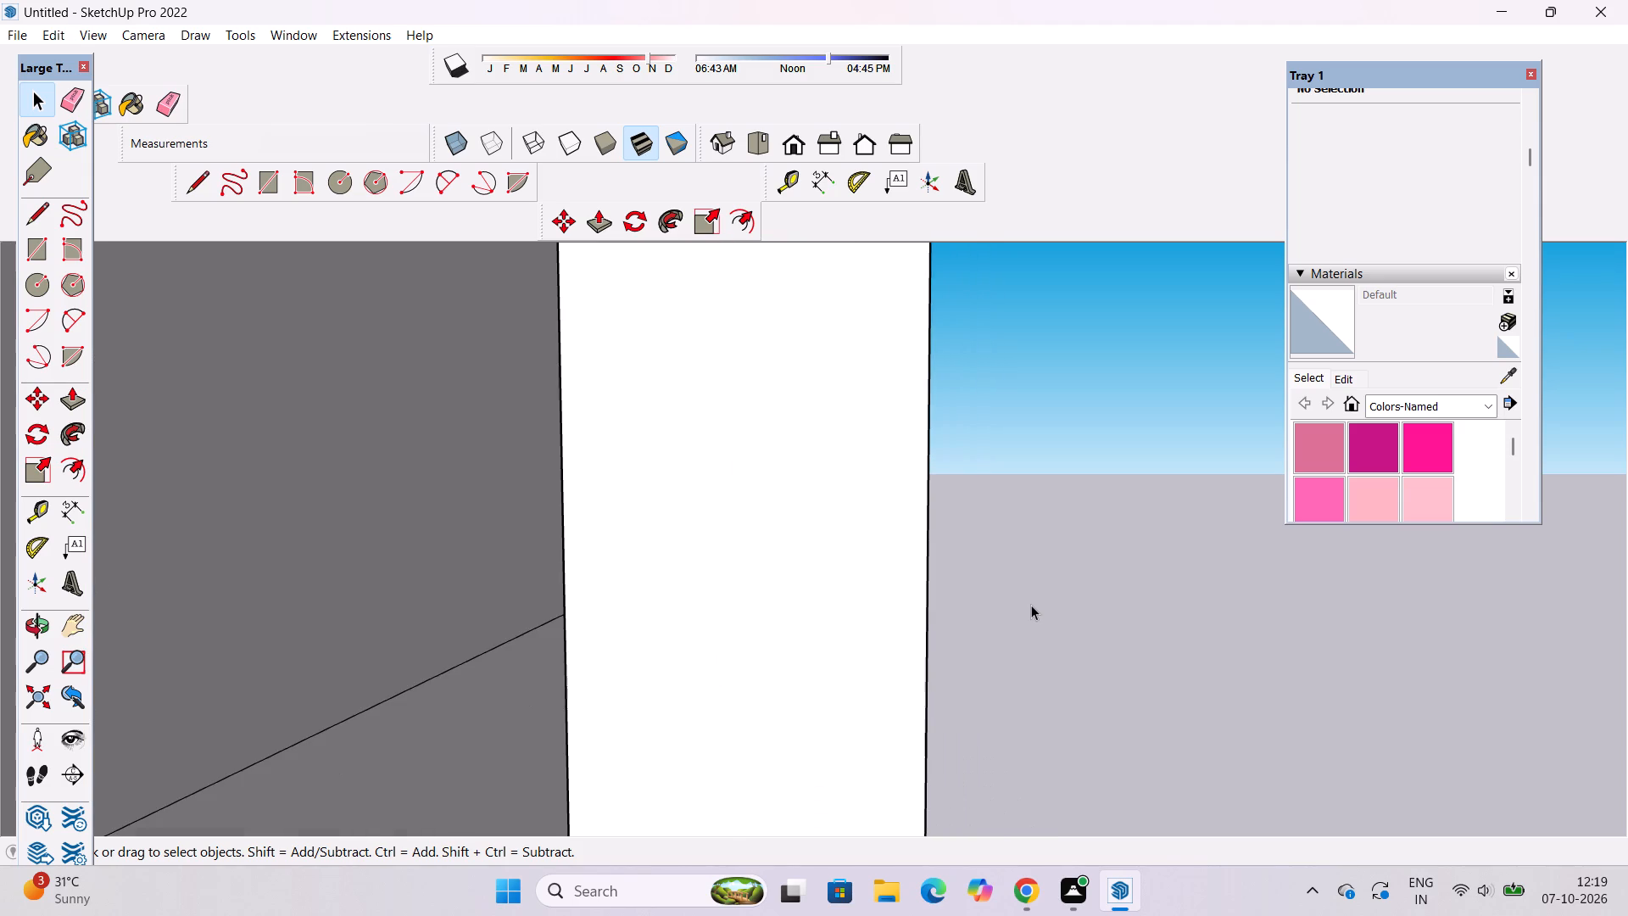
pyautogui.scroll(-4, 1031, 605)
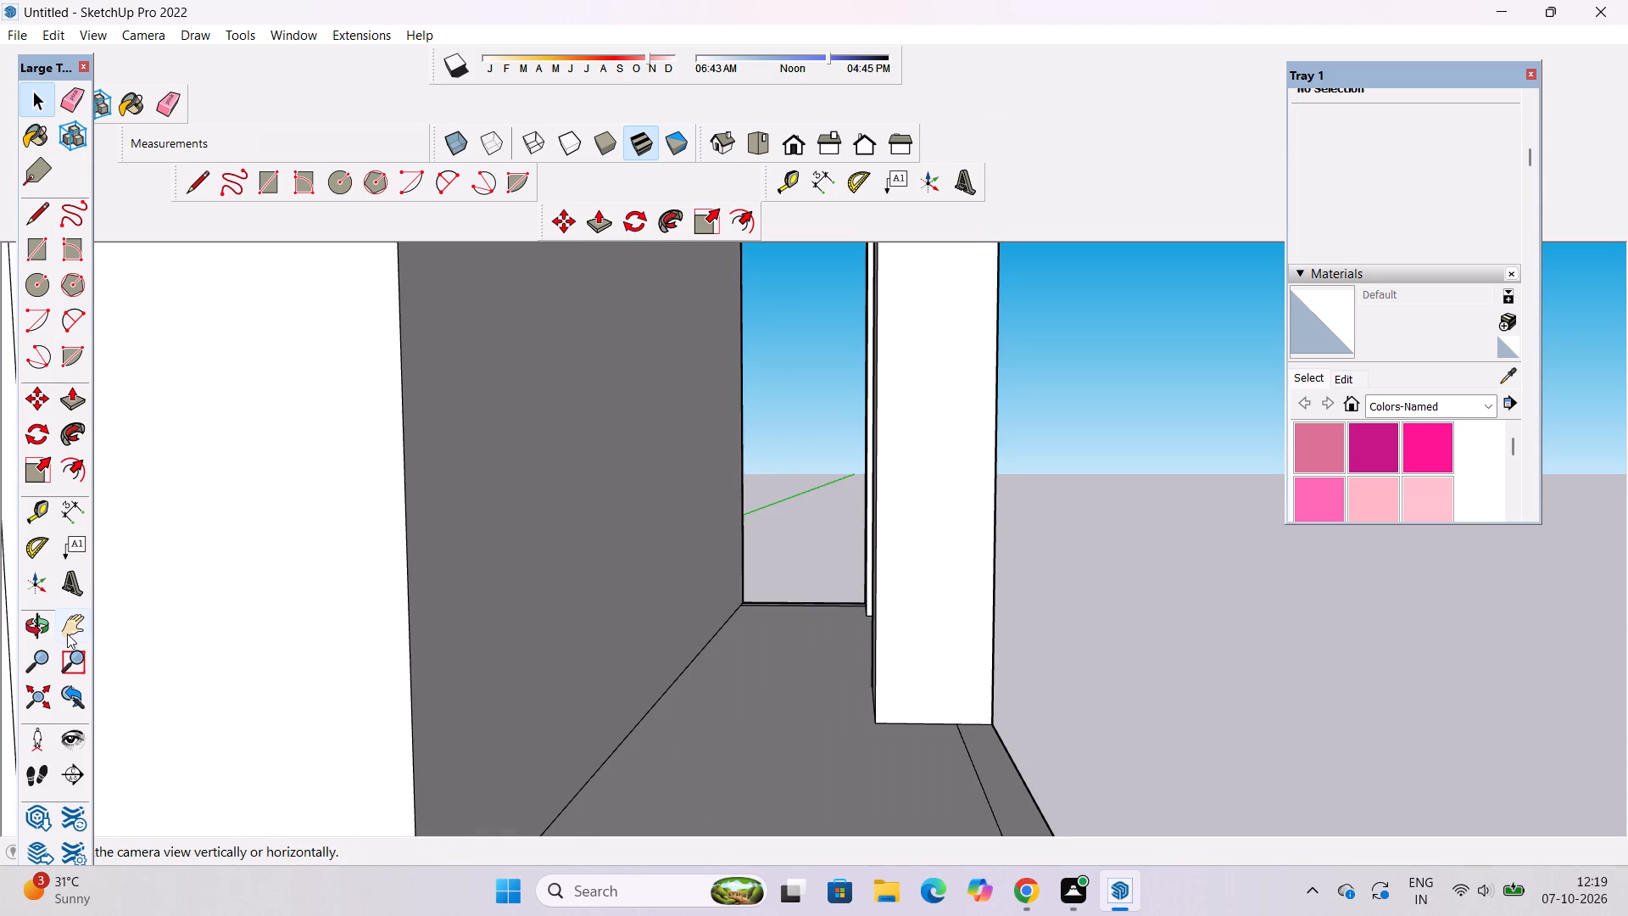
# Measure a short distance on the face of the column beside the fourth bay's passage with the Tape Measure.
pyautogui.click(37, 506)
pyautogui.scroll(-4, 396, 592)
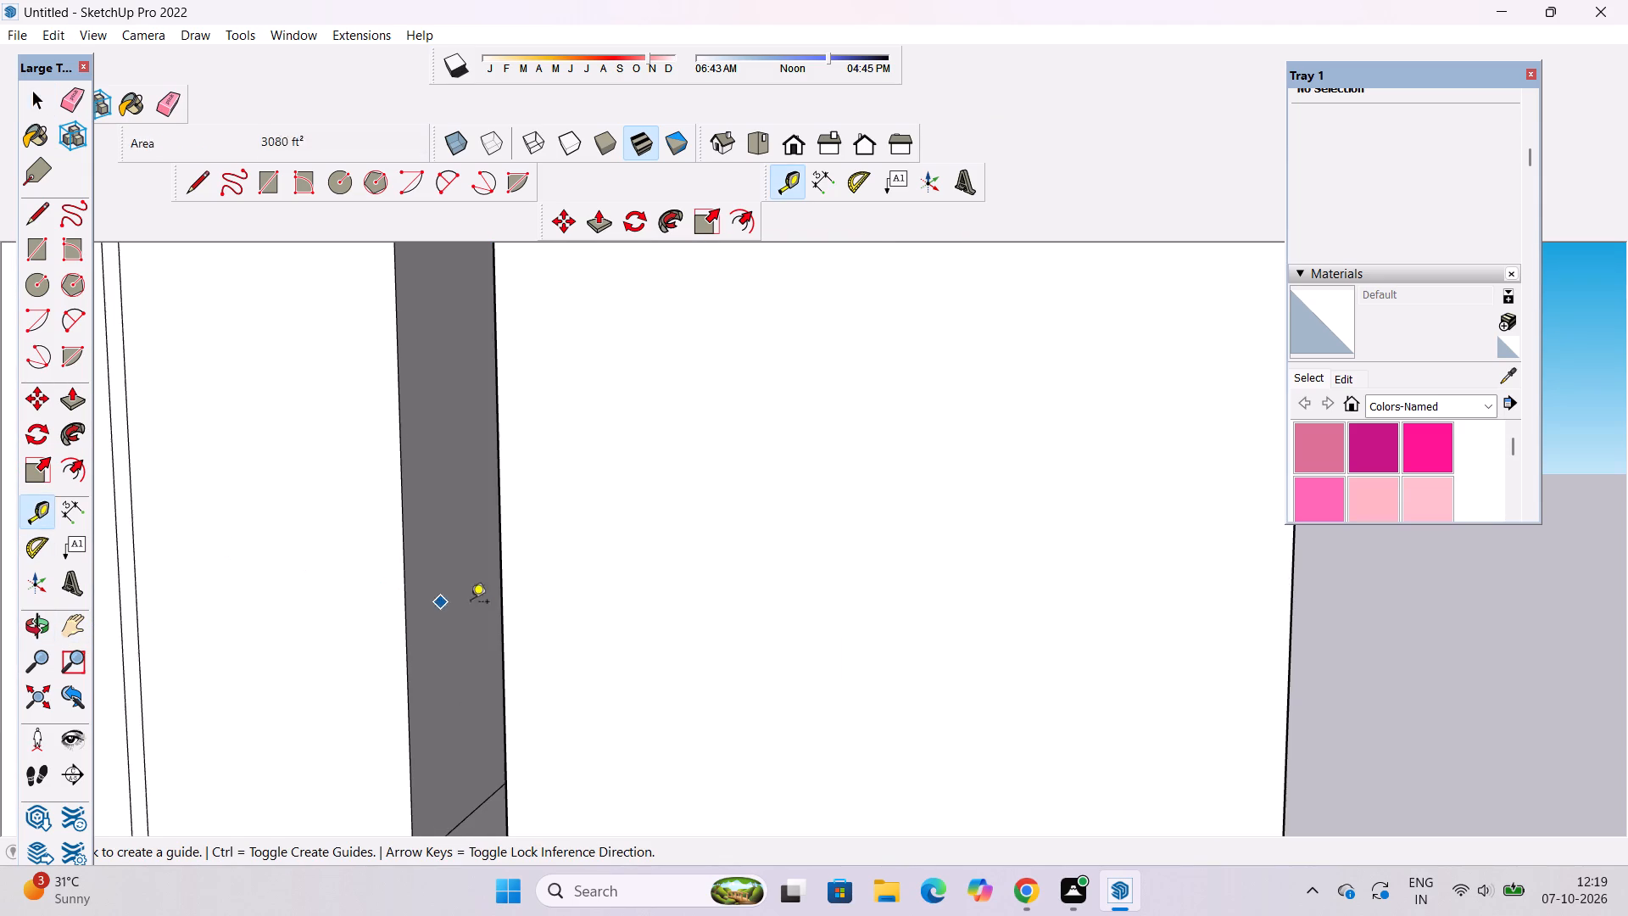
pyautogui.click(733, 642)
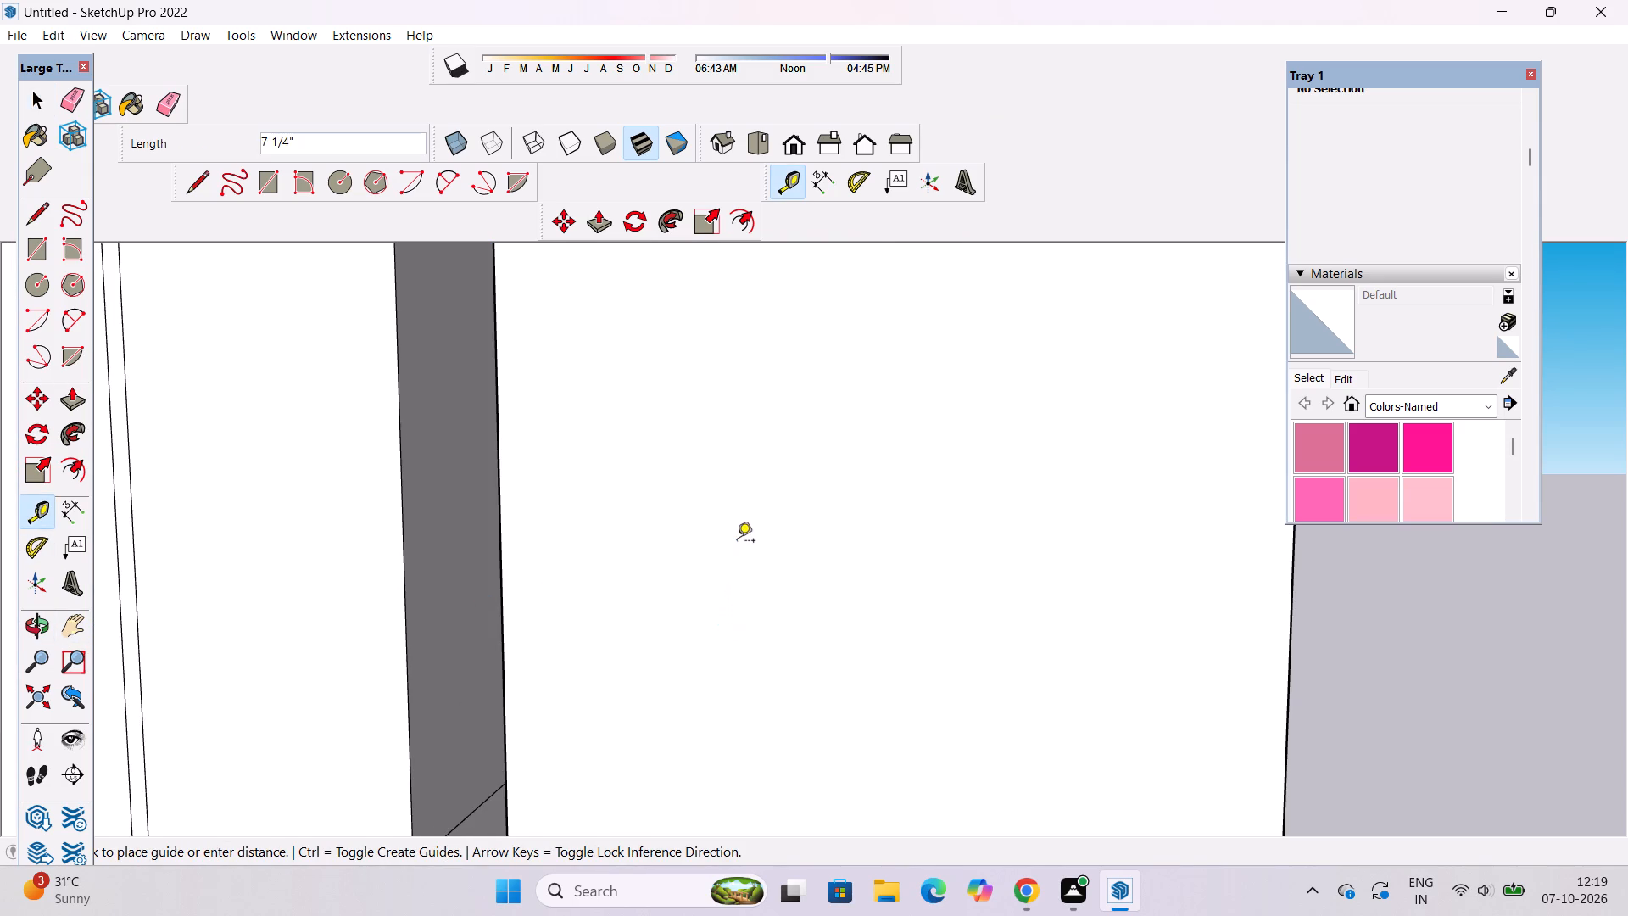
pyautogui.click(737, 542)
pyautogui.click(762, 556)
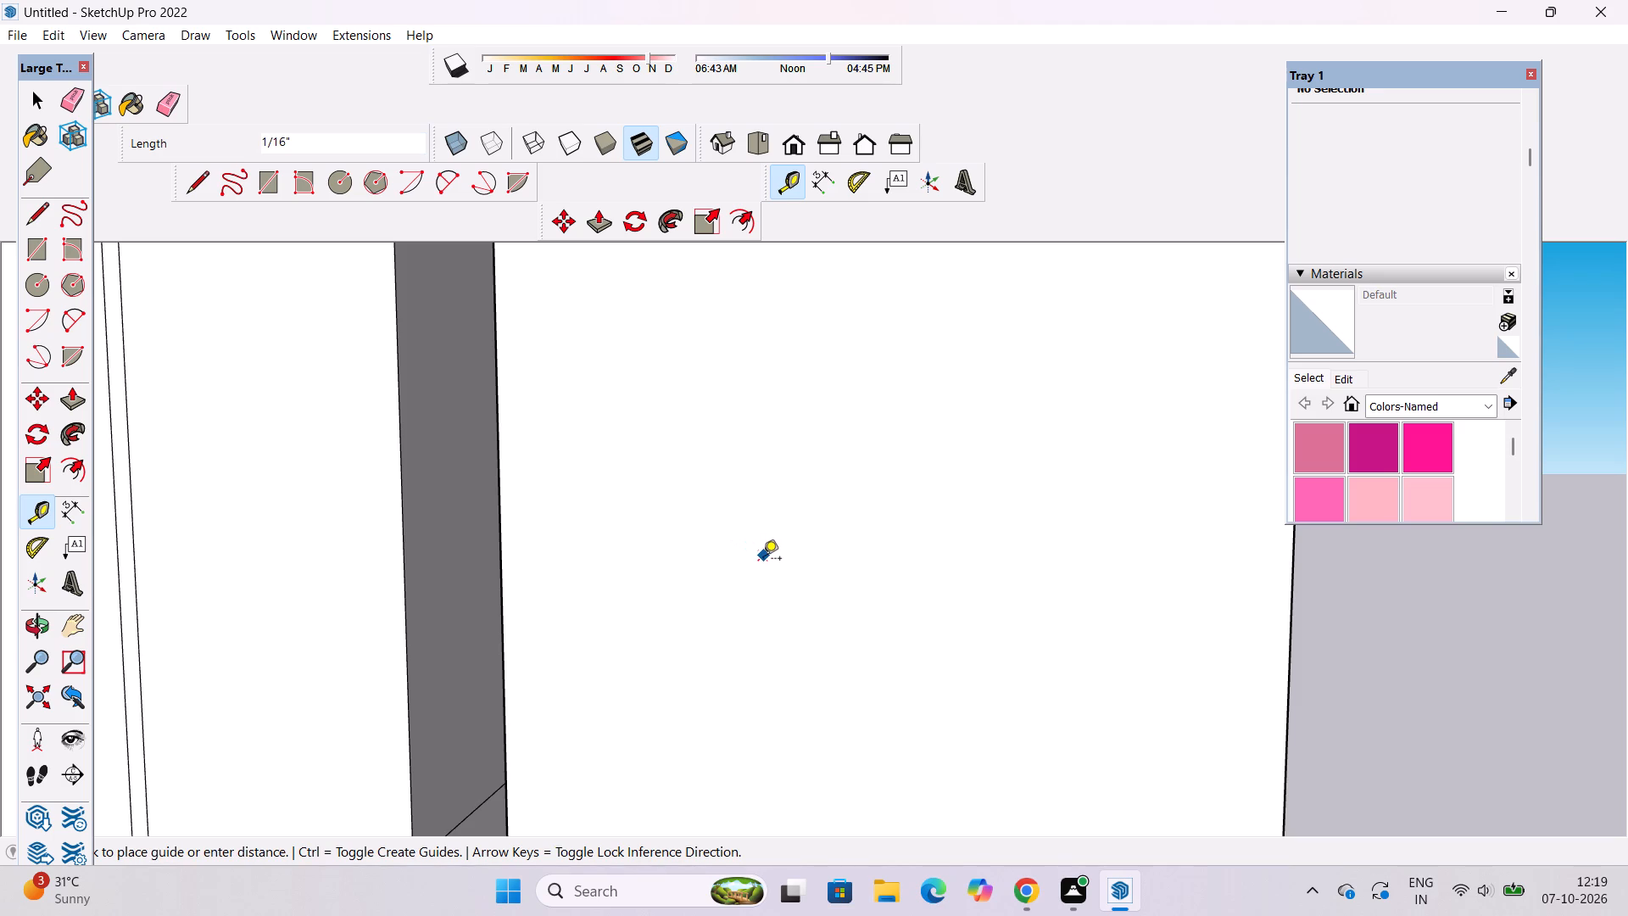
pyautogui.press('space')
# Examine the stacked bays of the facade and the inner wall carrying the narrow window outline beside the framed door.
pyautogui.scroll(-13, 751, 584)
pyautogui.press('o')
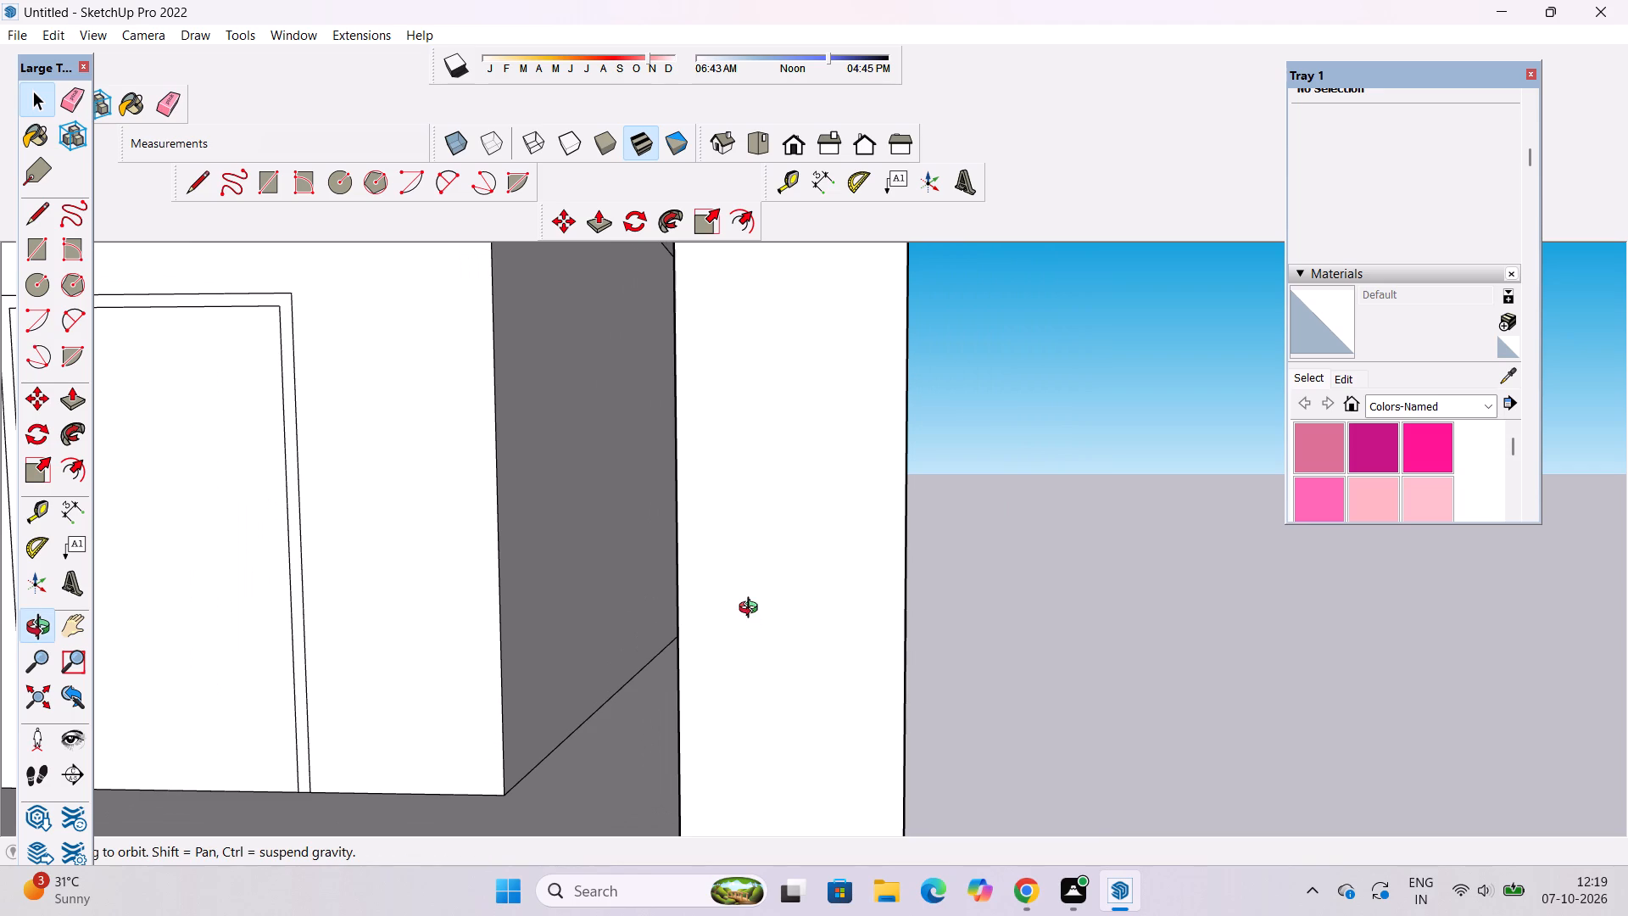
pyautogui.scroll(-6, 729, 584)
pyautogui.keyDown('shift'); pyautogui.moveTo(738, 565); pyautogui.dragTo(753, 575); pyautogui.keyUp('shift')
pyautogui.scroll(-2, 753, 577)
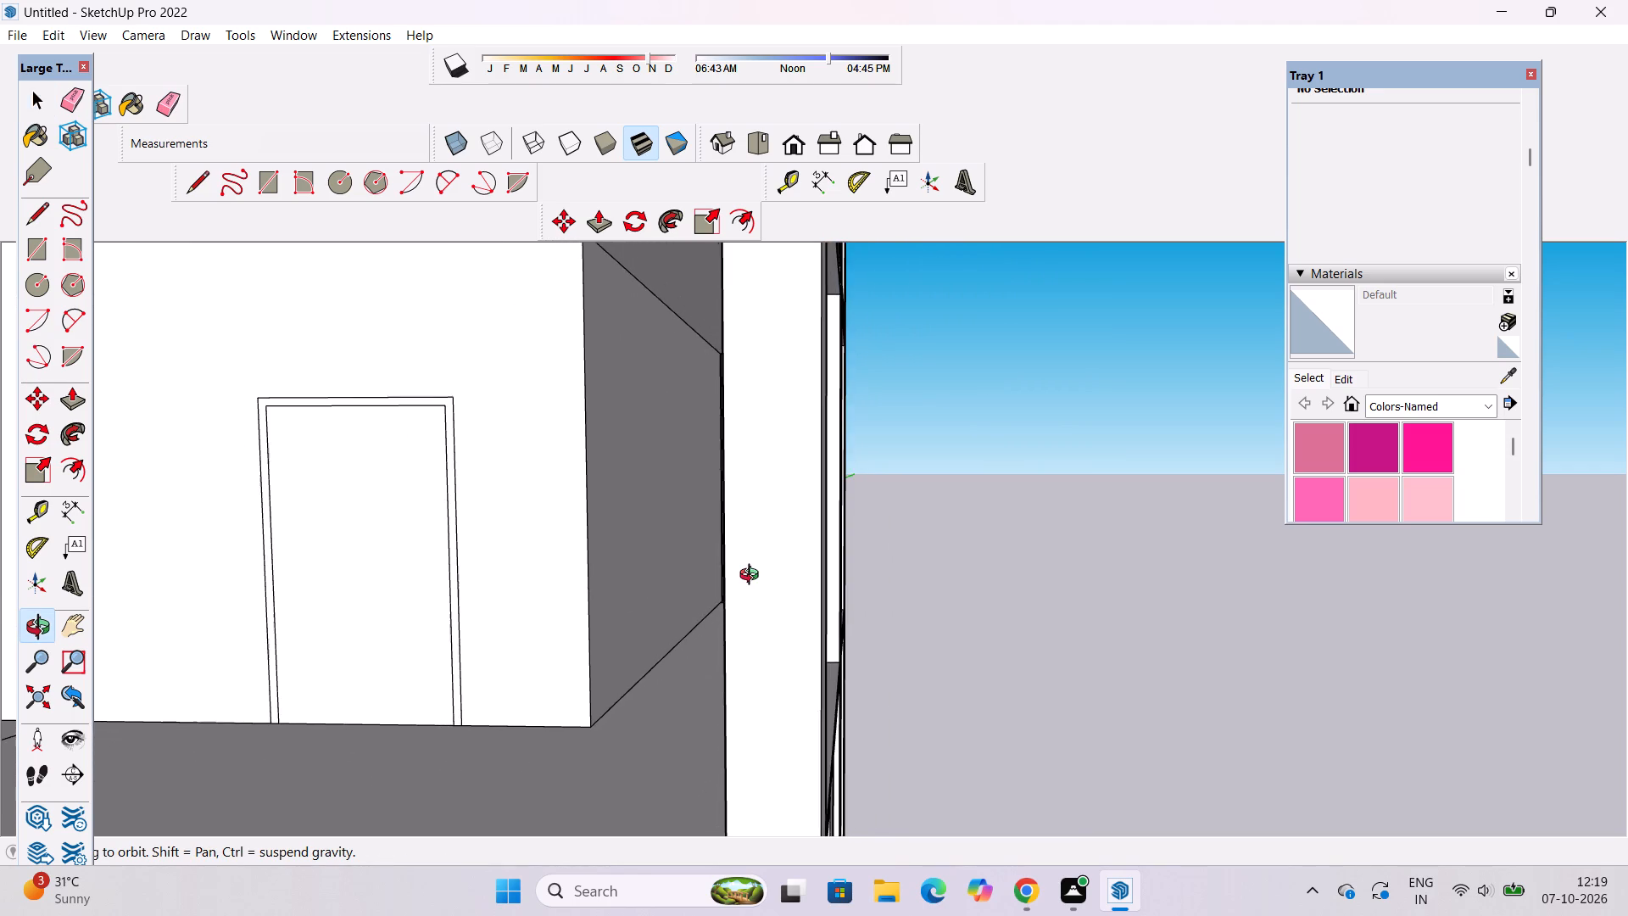
pyautogui.scroll(-1, 753, 577)
pyautogui.keyDown('shift'); pyautogui.moveTo(753, 577); pyautogui.dragTo(755, 604); pyautogui.keyUp('shift')
pyautogui.scroll(-11, 772, 569)
pyautogui.moveTo(789, 569); pyautogui.dragTo(863, 607)
pyautogui.scroll(-4, 841, 585)
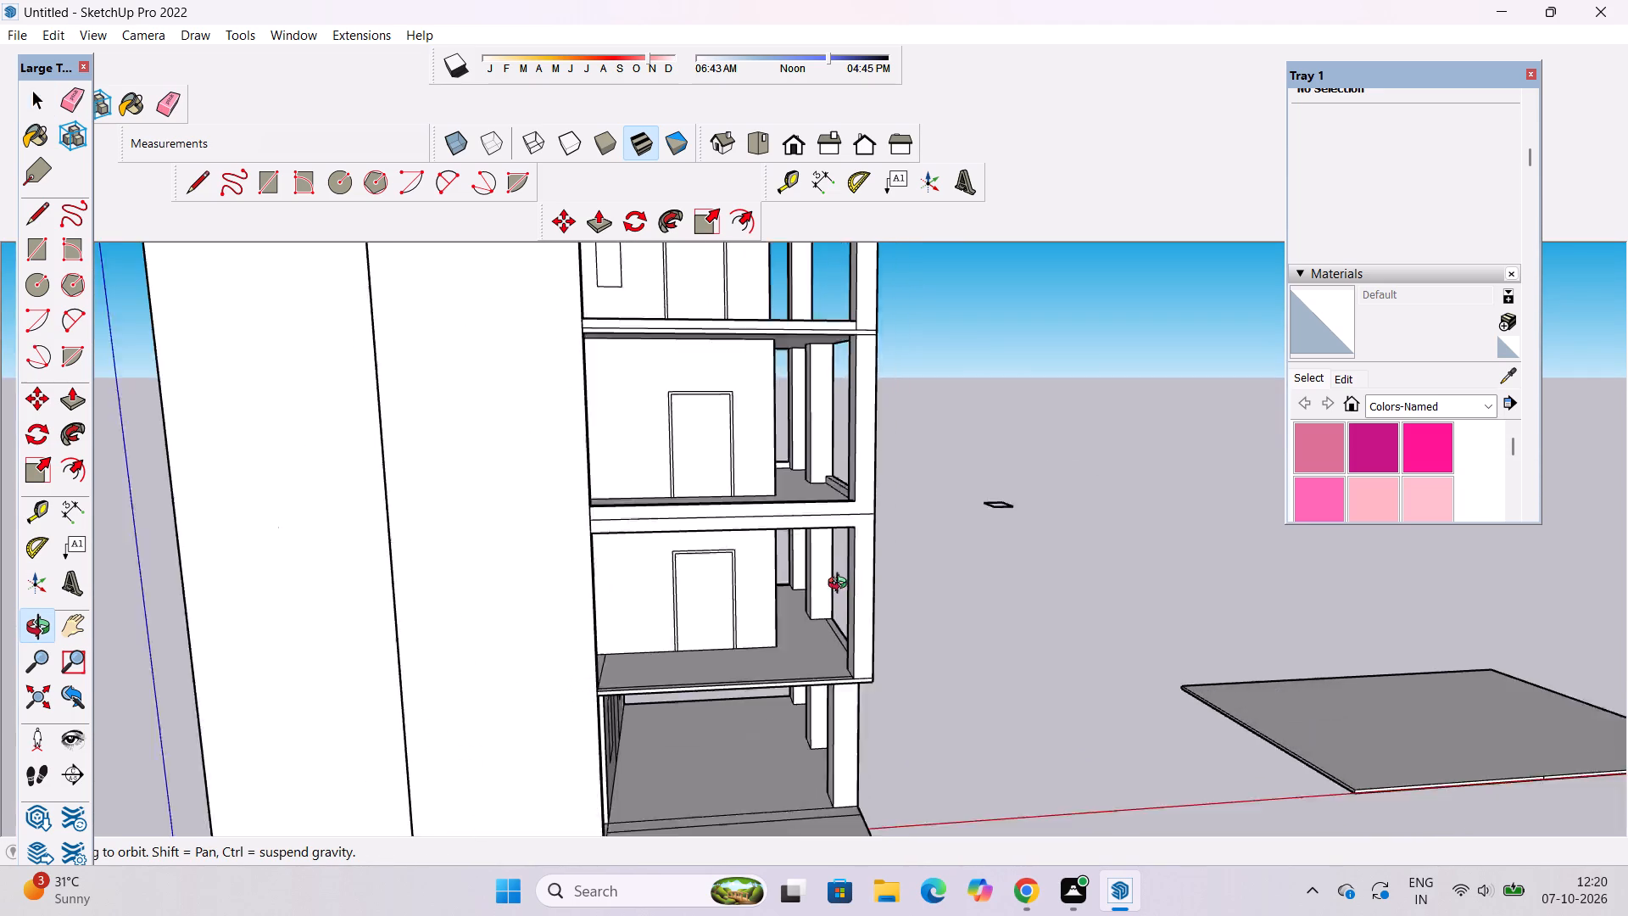
pyautogui.scroll(-2, 841, 585)
pyautogui.moveTo(857, 595); pyautogui.dragTo(745, 550)
pyautogui.keyDown('shift'); pyautogui.moveTo(744, 512); pyautogui.dragTo(809, 726); pyautogui.keyUp('shift')
pyautogui.keyDown('shift'); pyautogui.scroll(2, 790, 622); pyautogui.keyUp('shift')
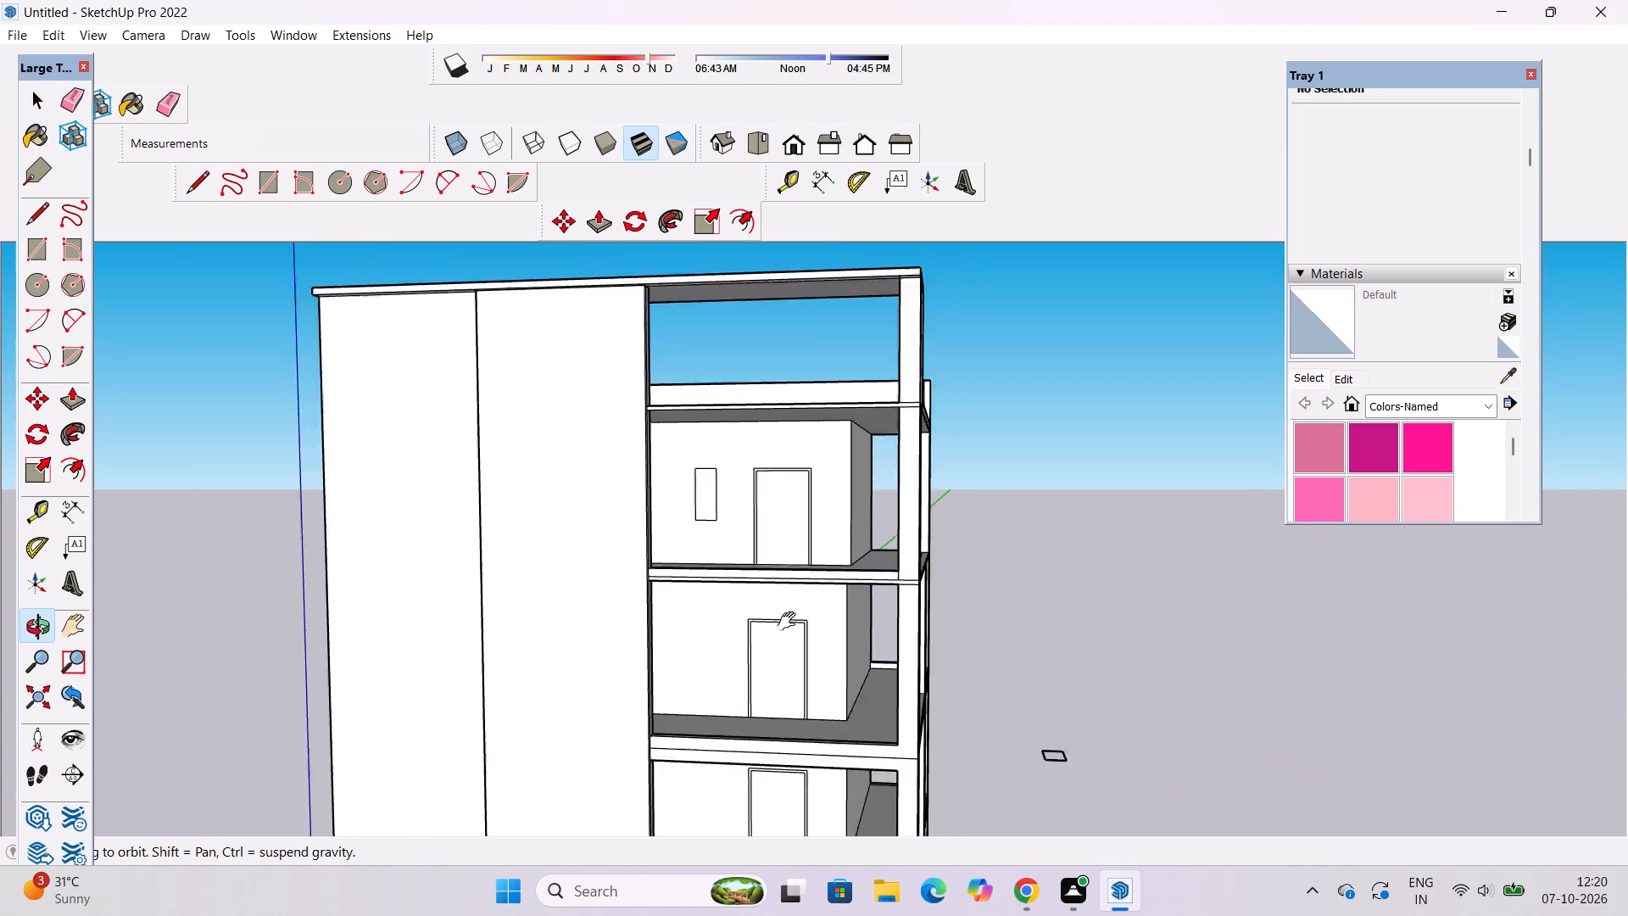
pyautogui.keyDown('shift'); pyautogui.scroll(2, 790, 622); pyautogui.keyUp('shift')
pyautogui.keyDown('shift'); pyautogui.moveTo(790, 622); pyautogui.dragTo(638, 596); pyautogui.keyUp('shift')
pyautogui.keyDown('shift'); pyautogui.moveTo(648, 595); pyautogui.dragTo(704, 623); pyautogui.keyUp('shift')
pyautogui.scroll(5, 588, 496)
pyautogui.keyDown('shift'); pyautogui.click(587, 498); pyautogui.keyUp('shift')
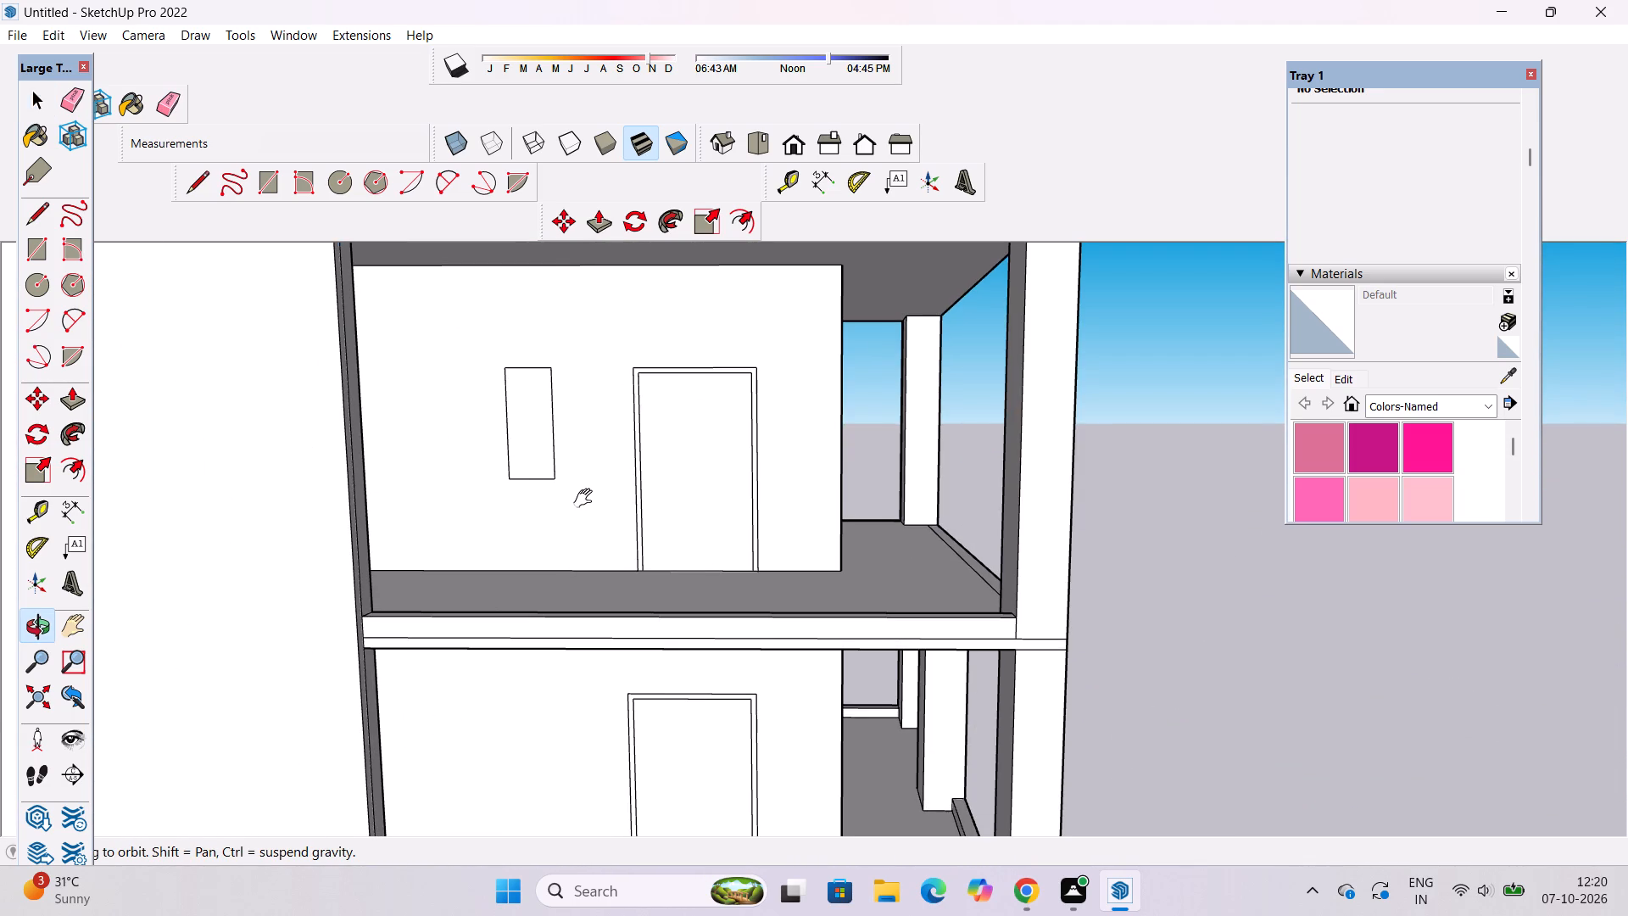
pyautogui.scroll(-4, 554, 461)
pyautogui.keyDown('shift'); pyautogui.moveTo(549, 471); pyautogui.dragTo(555, 487); pyautogui.keyUp('shift')
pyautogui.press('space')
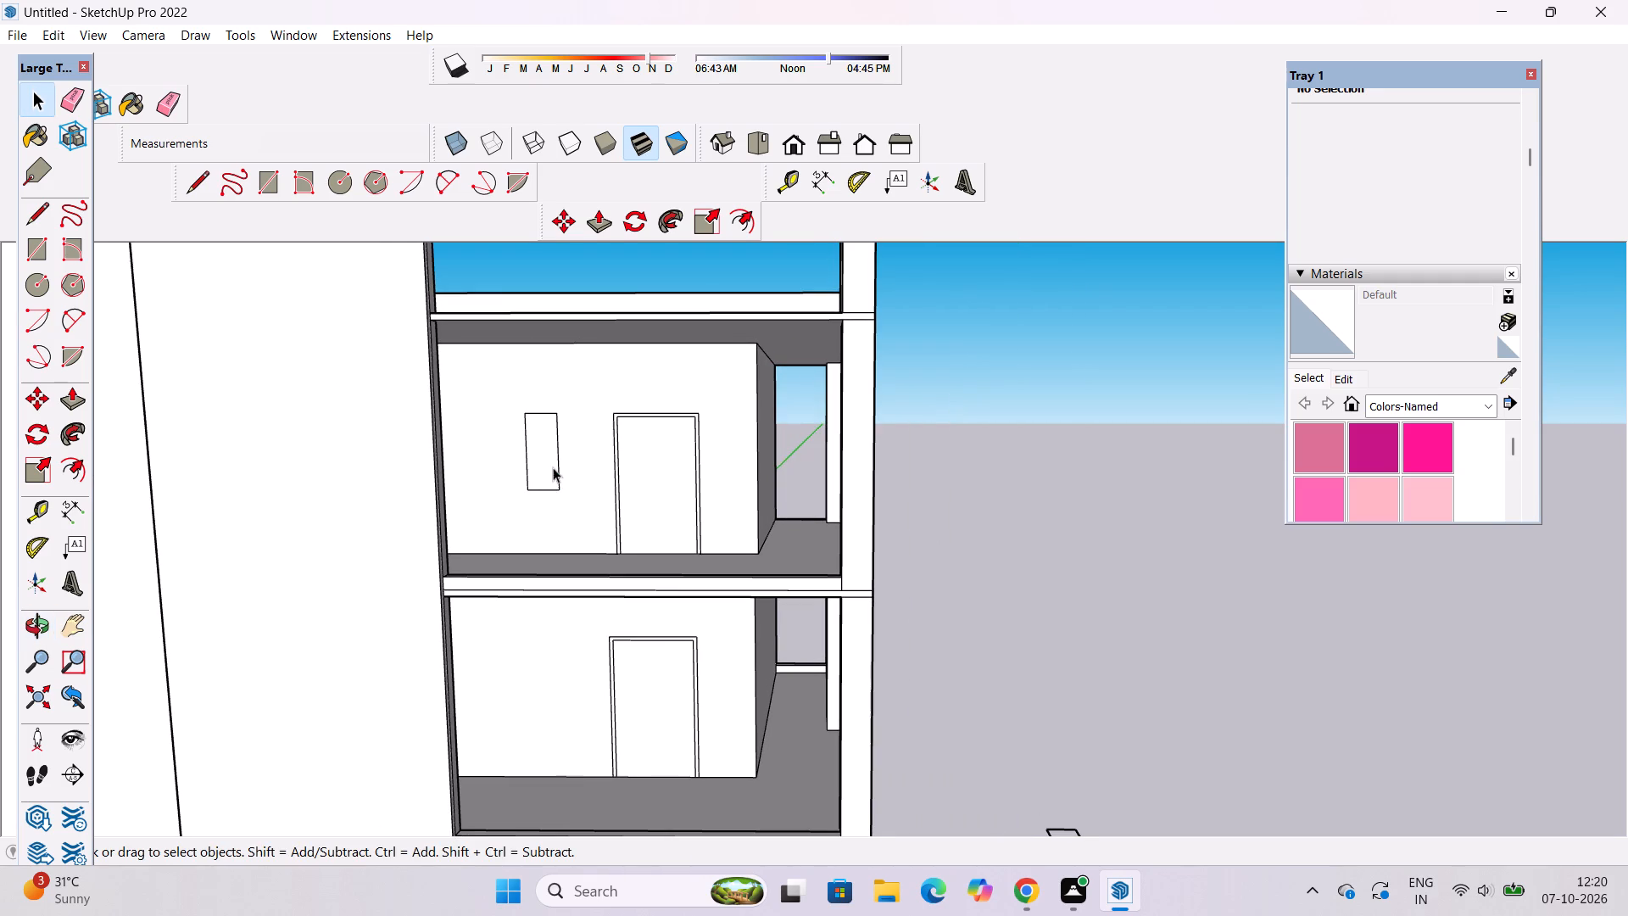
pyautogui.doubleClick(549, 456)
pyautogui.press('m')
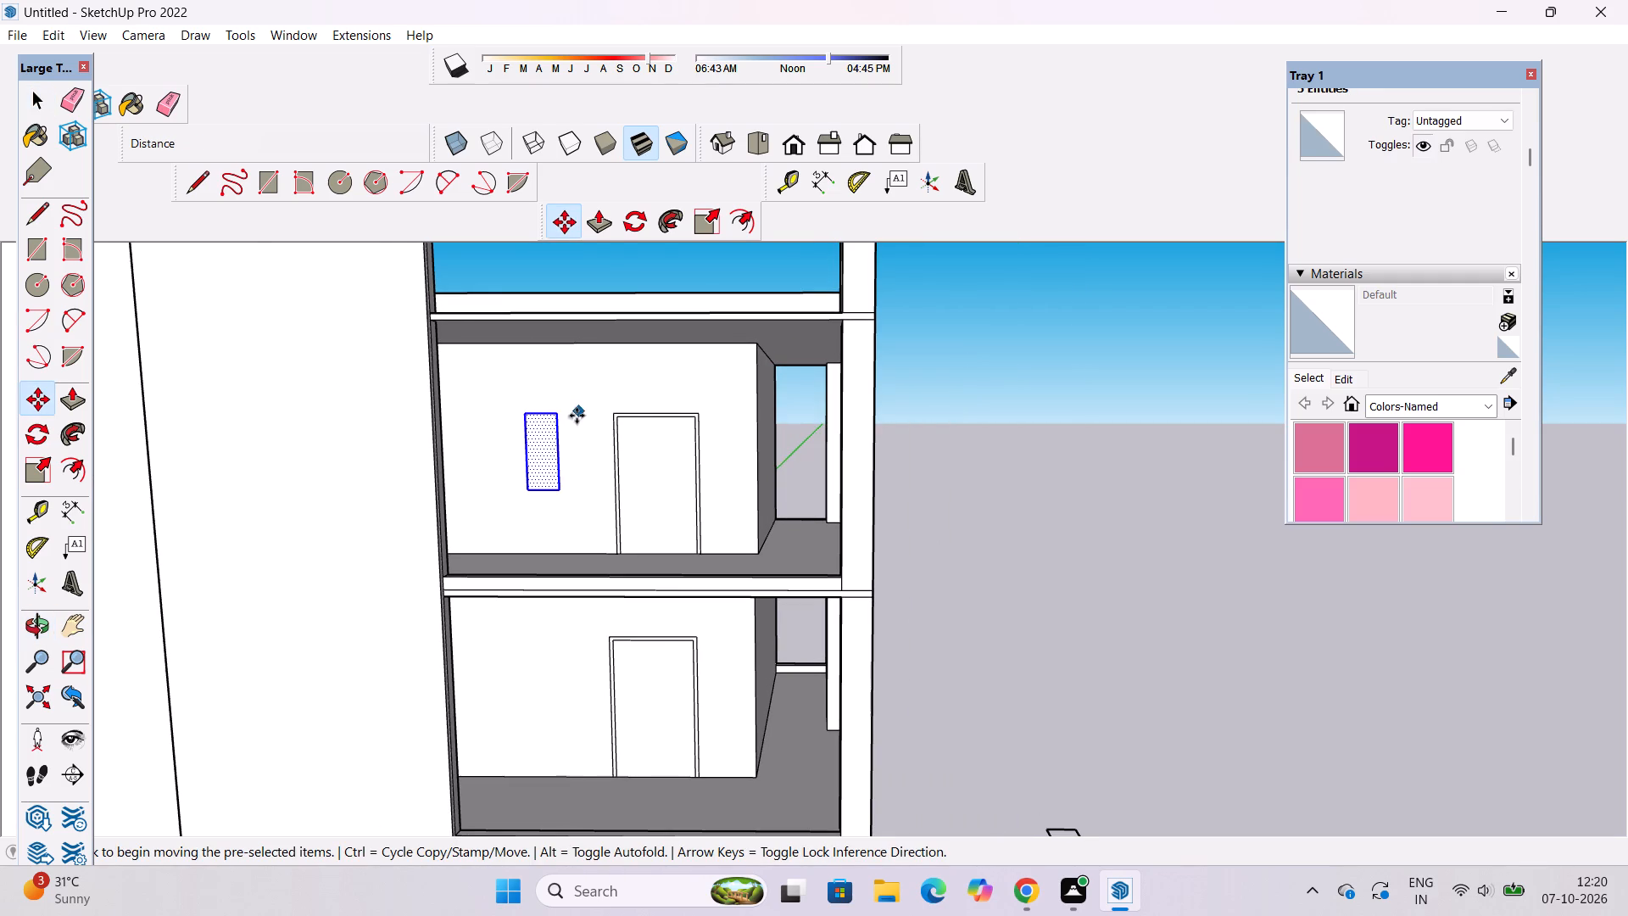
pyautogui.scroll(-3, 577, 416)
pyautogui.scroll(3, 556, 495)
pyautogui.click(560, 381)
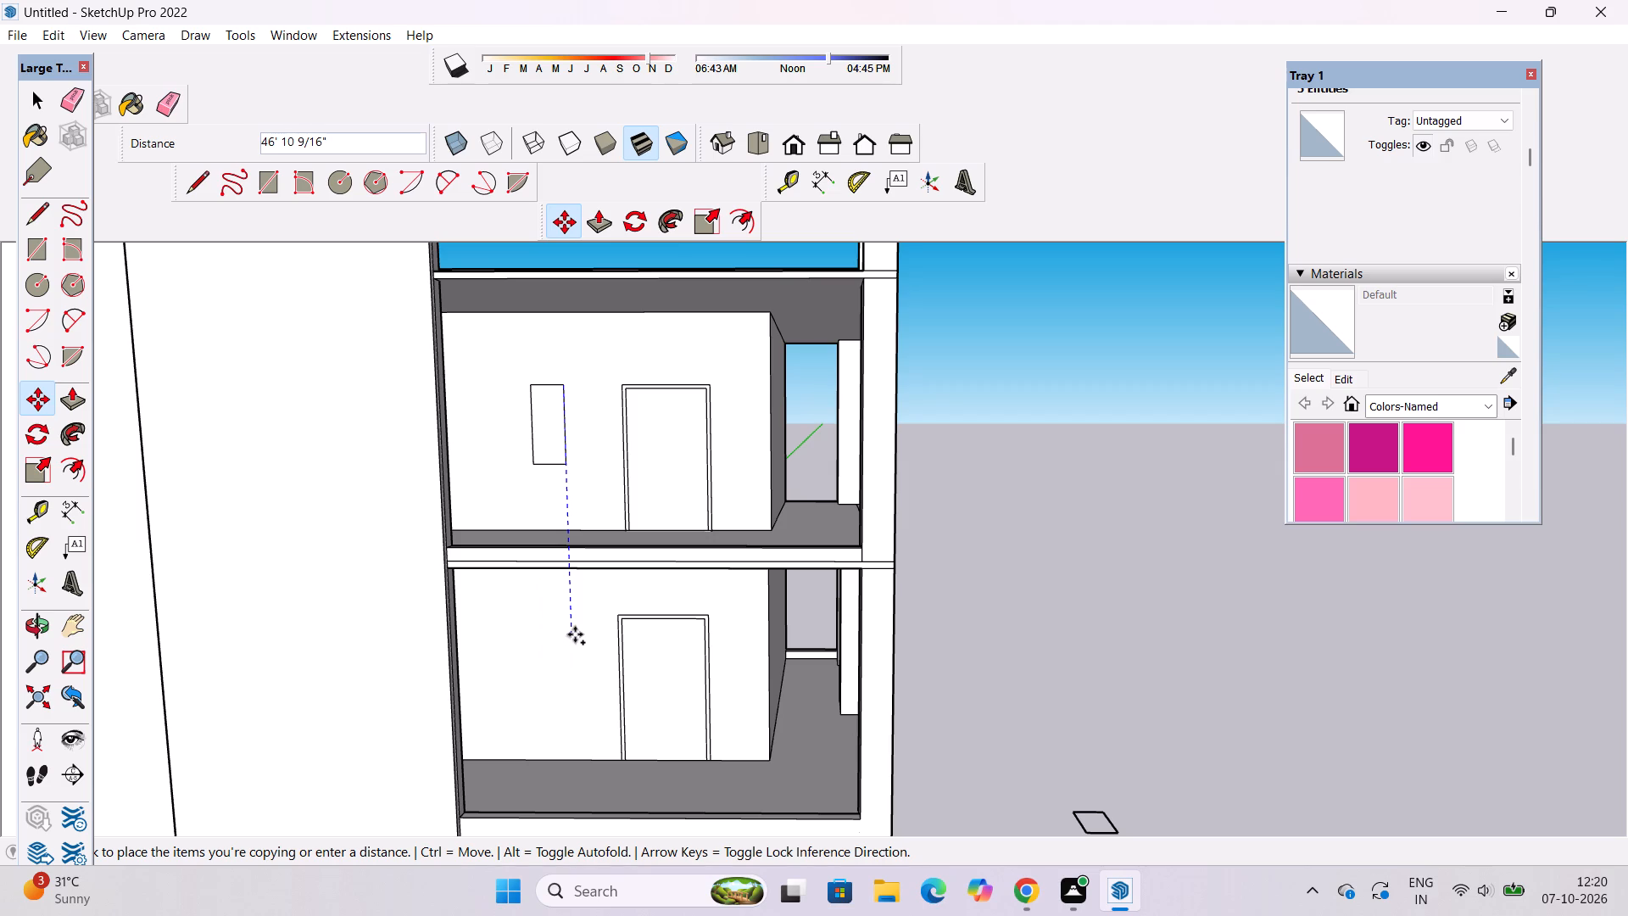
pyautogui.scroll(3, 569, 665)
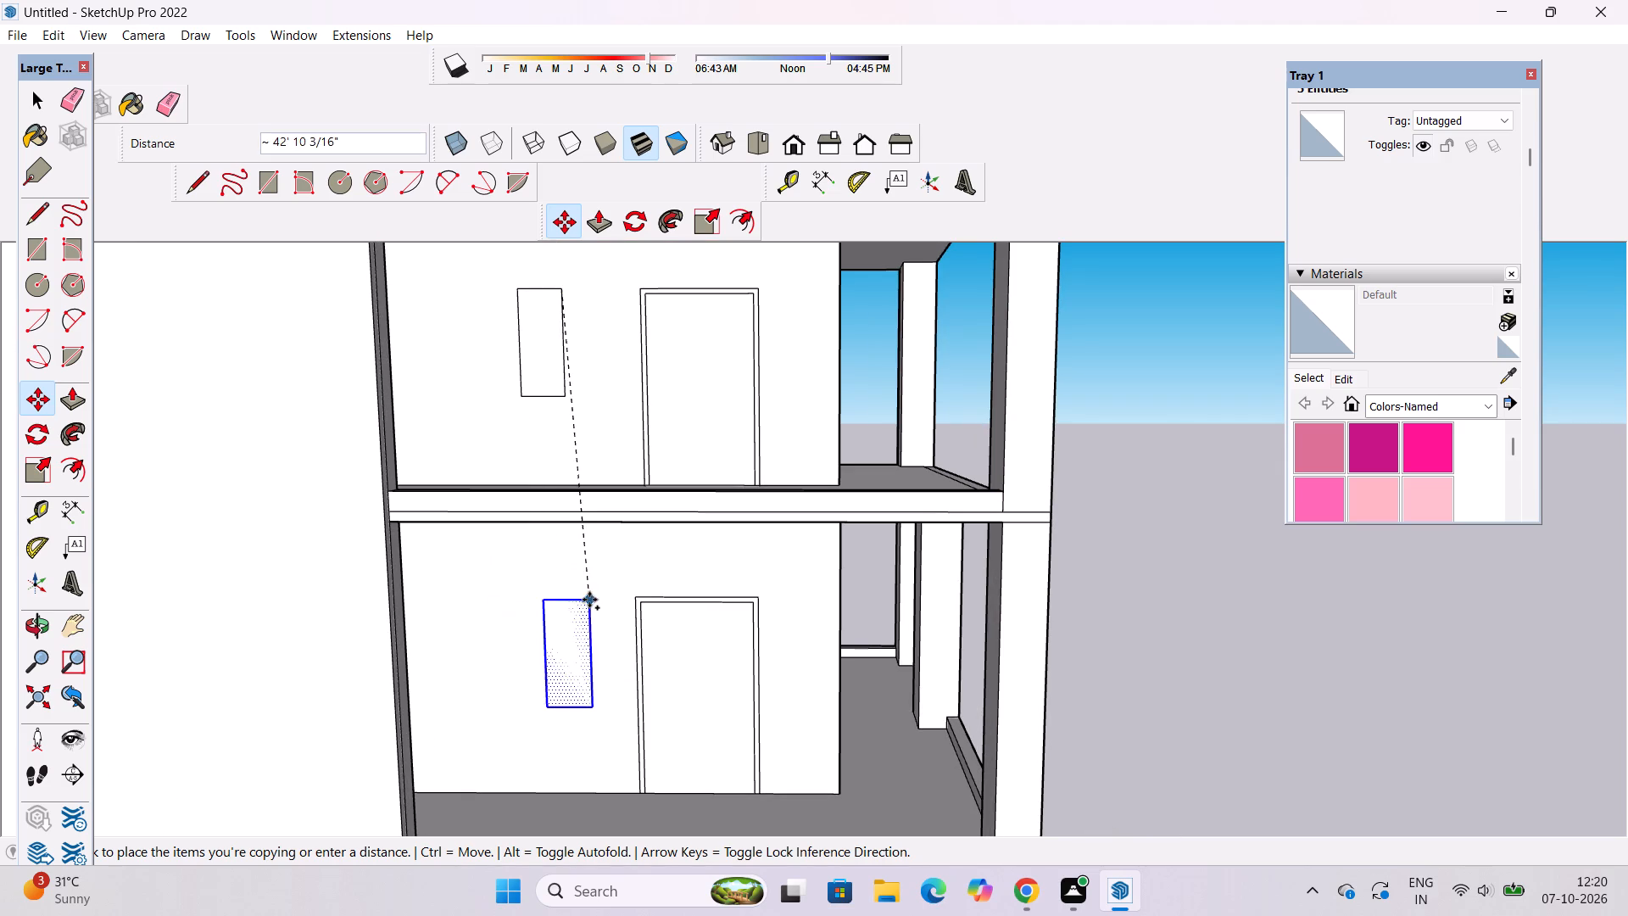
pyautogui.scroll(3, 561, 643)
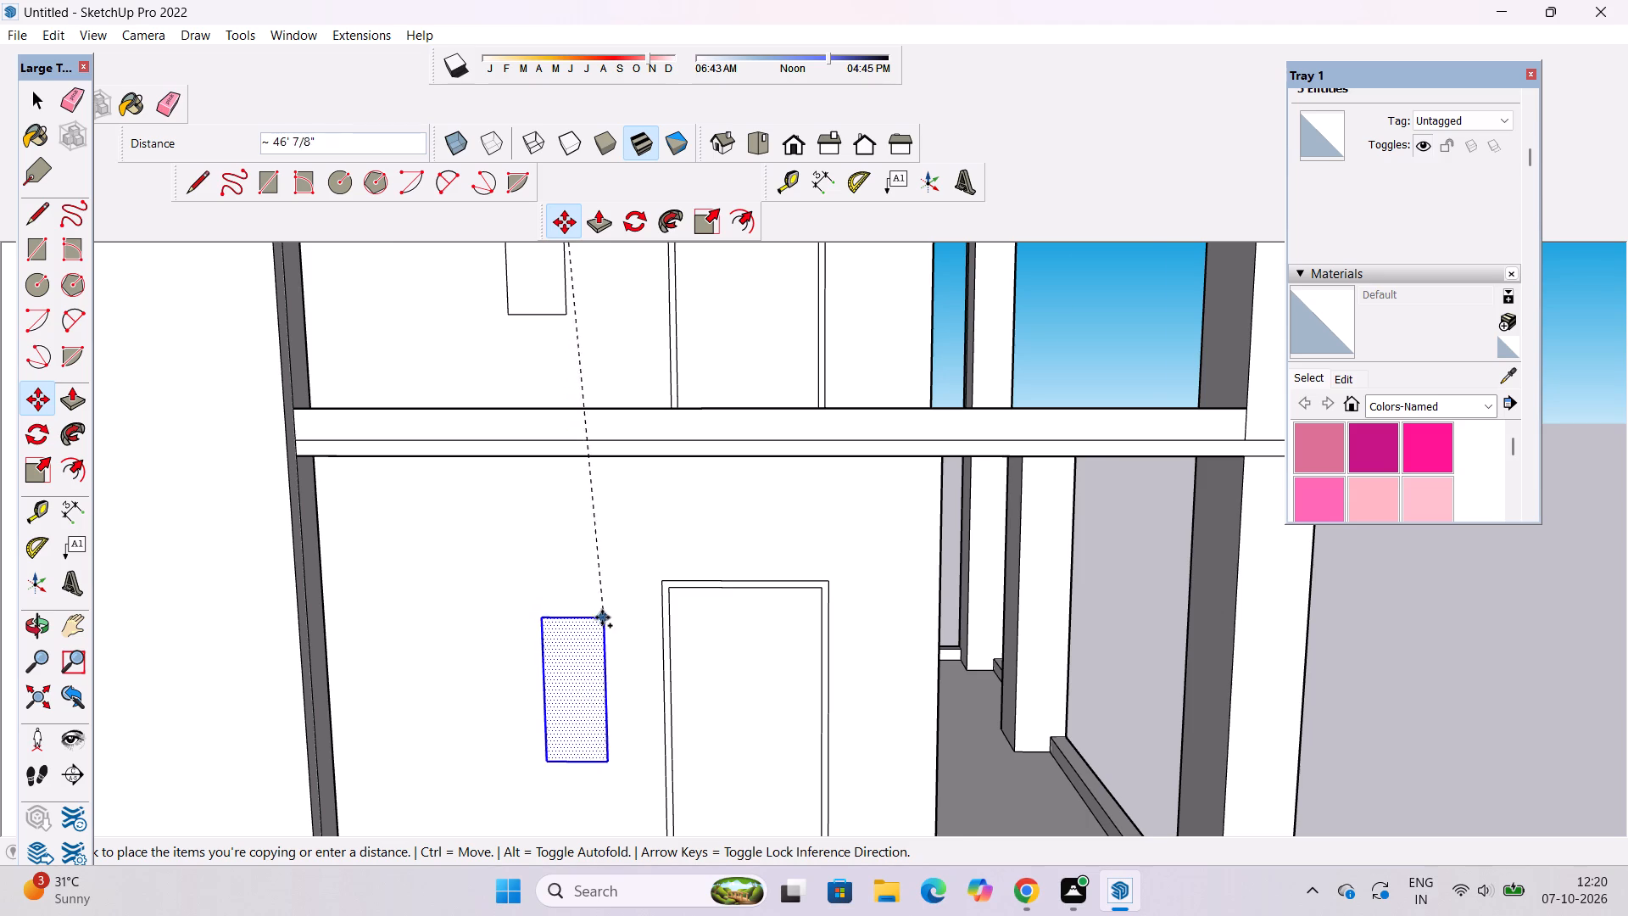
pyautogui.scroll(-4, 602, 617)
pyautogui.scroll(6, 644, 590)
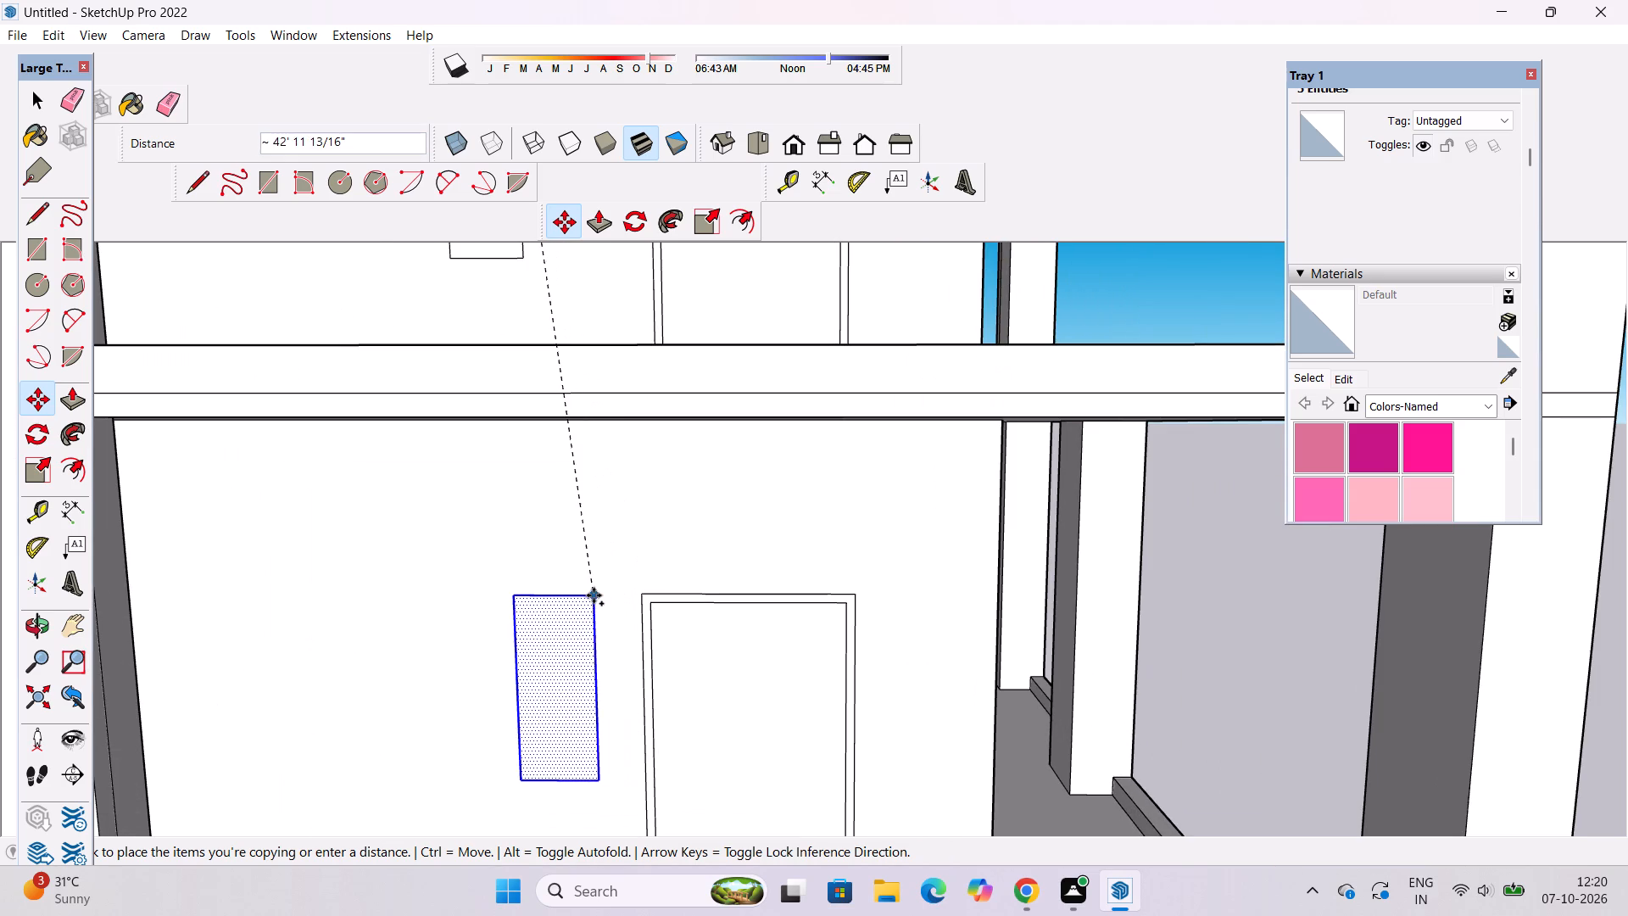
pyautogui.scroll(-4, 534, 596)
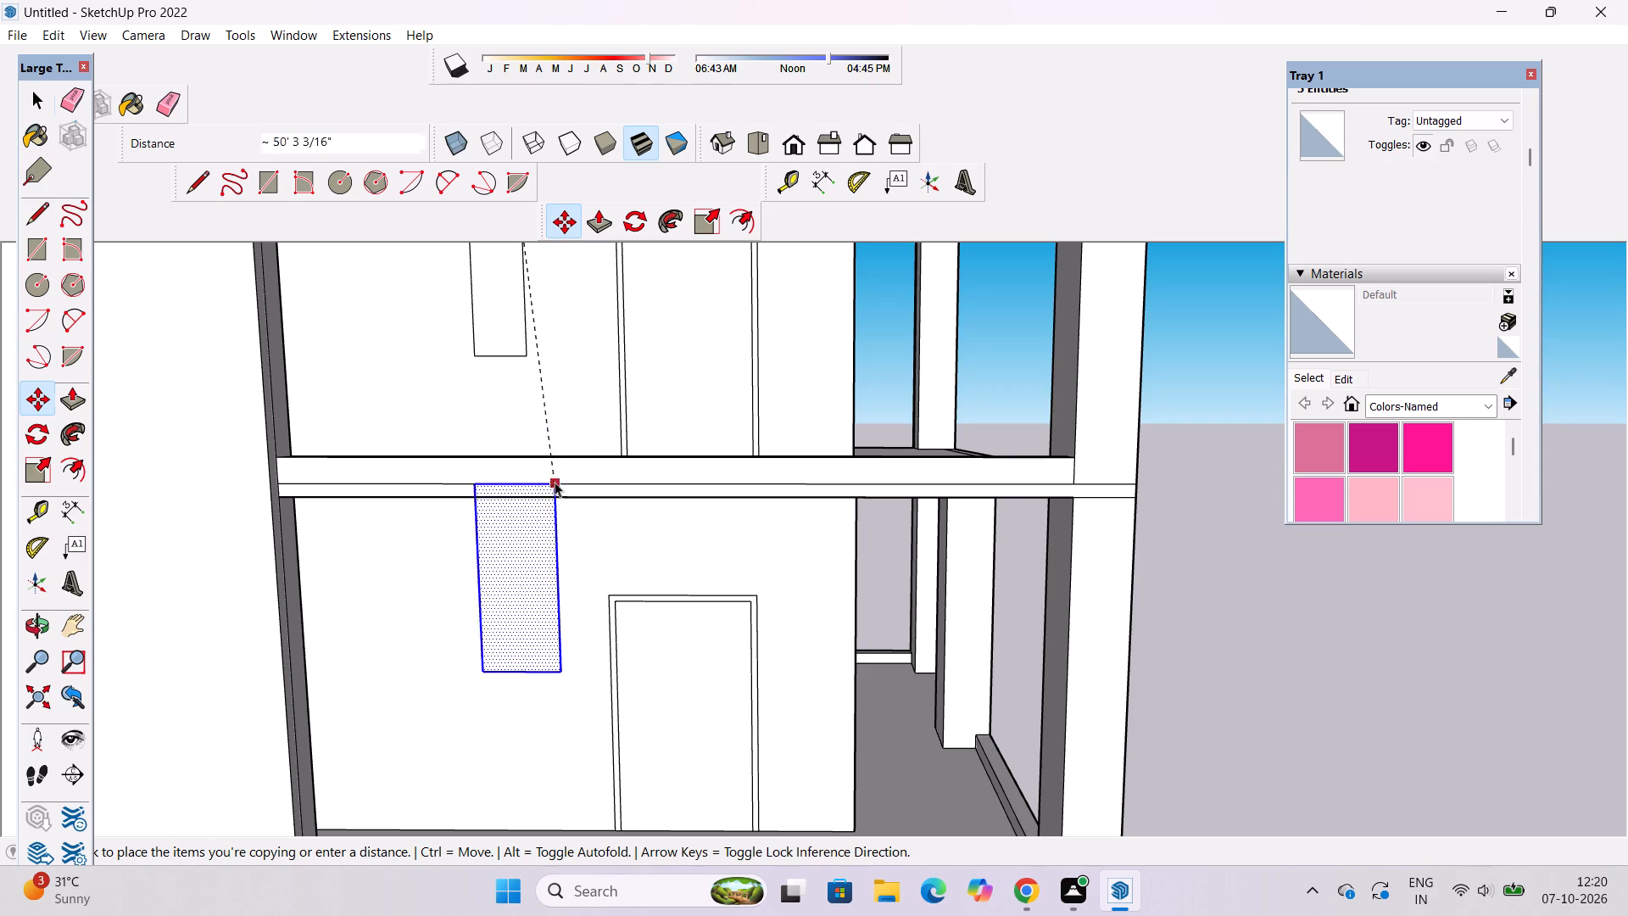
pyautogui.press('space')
# Copy the narrow window outline about 41' 7" down onto the inner wall of the bay below, beside its framed door.
pyautogui.scroll(-5, 639, 437)
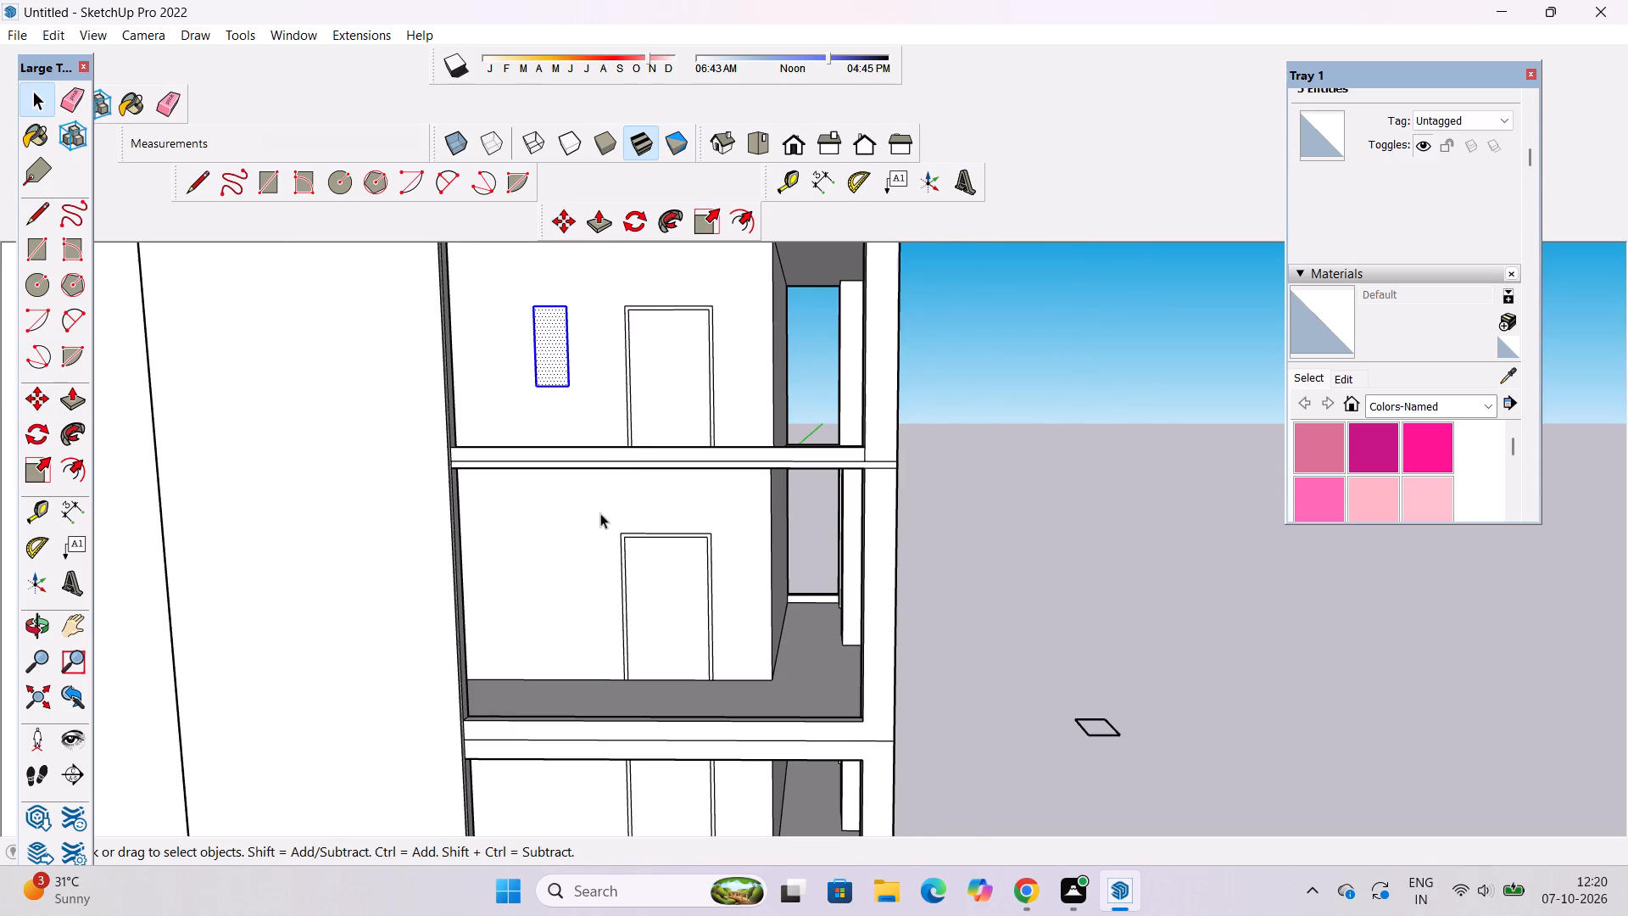
pyautogui.press('m')
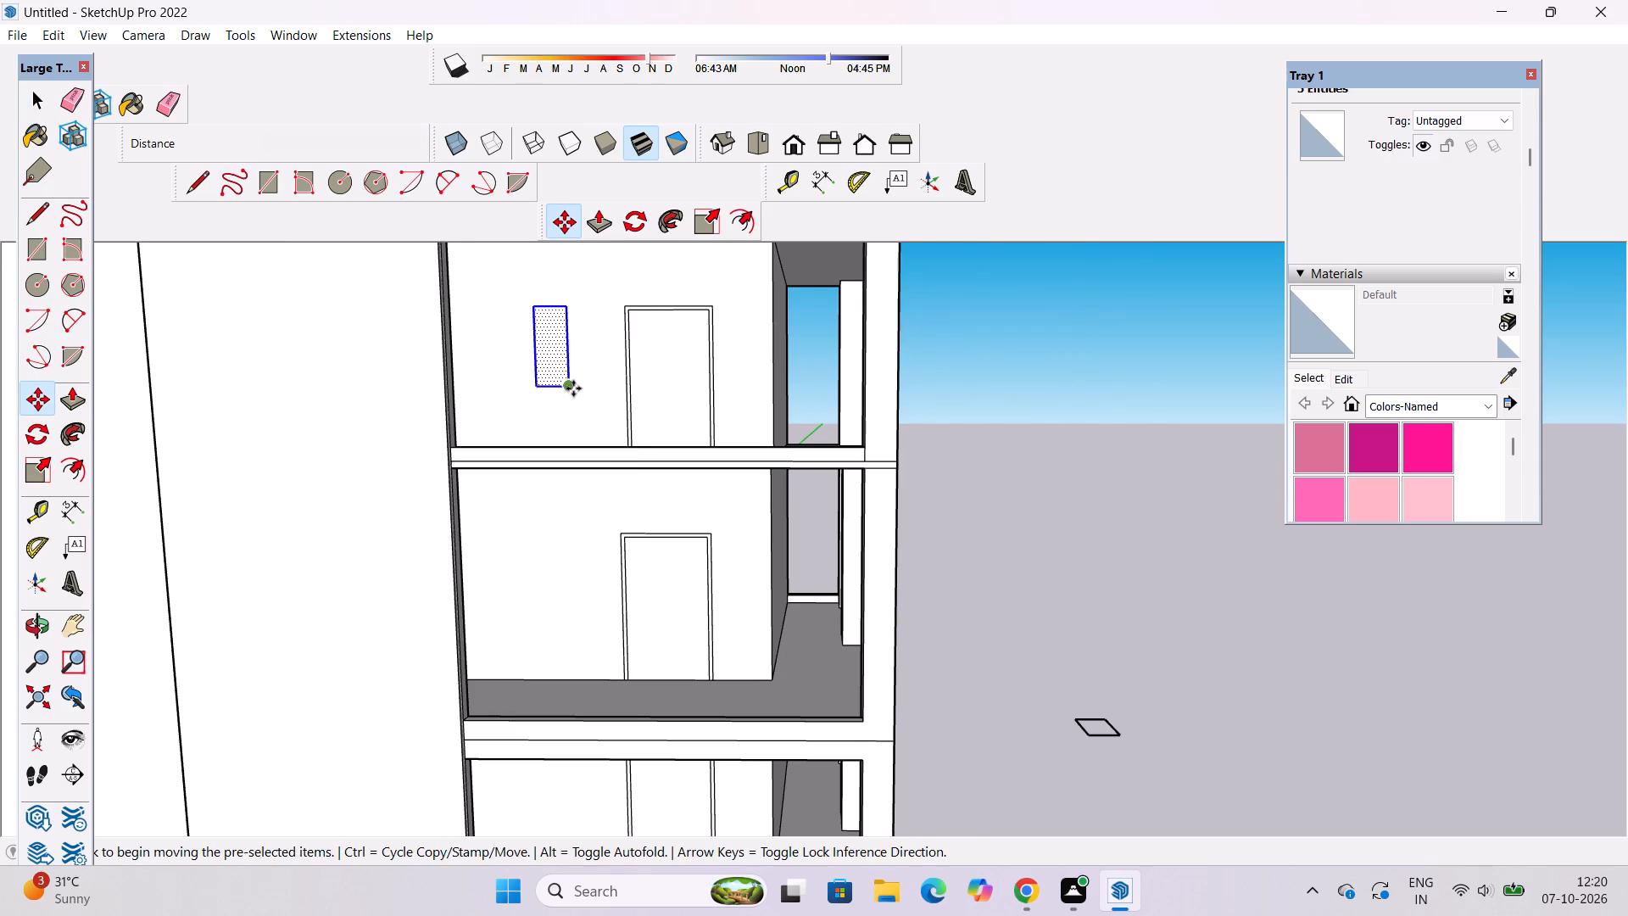
pyautogui.click(573, 388)
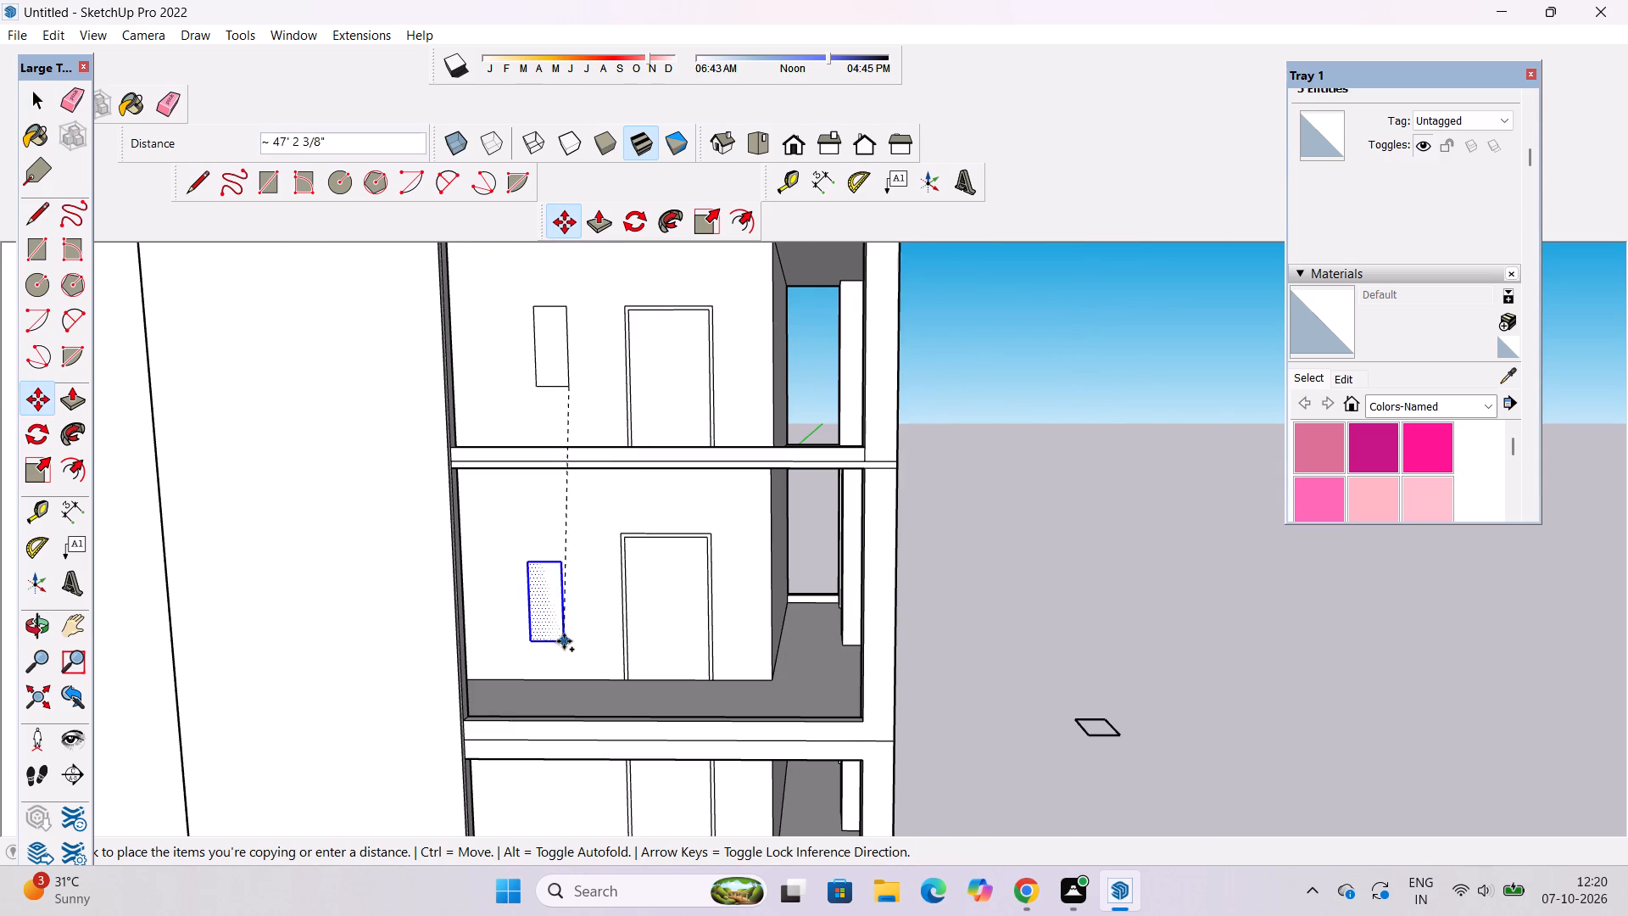
pyautogui.scroll(5, 564, 641)
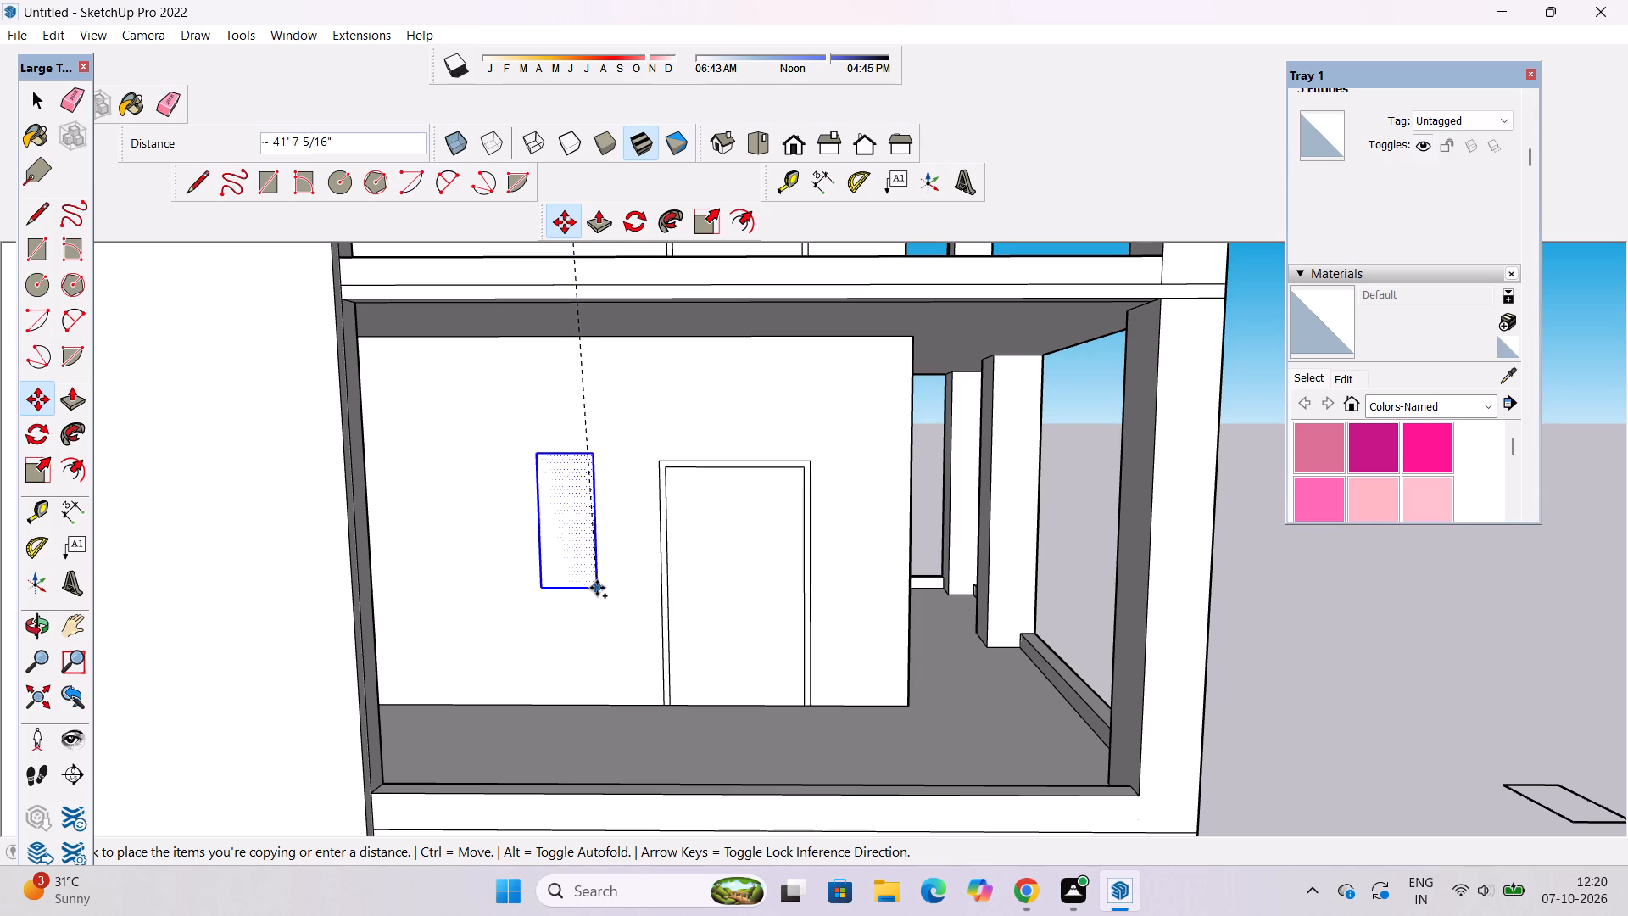
pyautogui.click(597, 588)
# Move the copied window outline about 2' 4" toward the framed door, aligning its top edge with the door frame's top.
pyautogui.scroll(5, 590, 452)
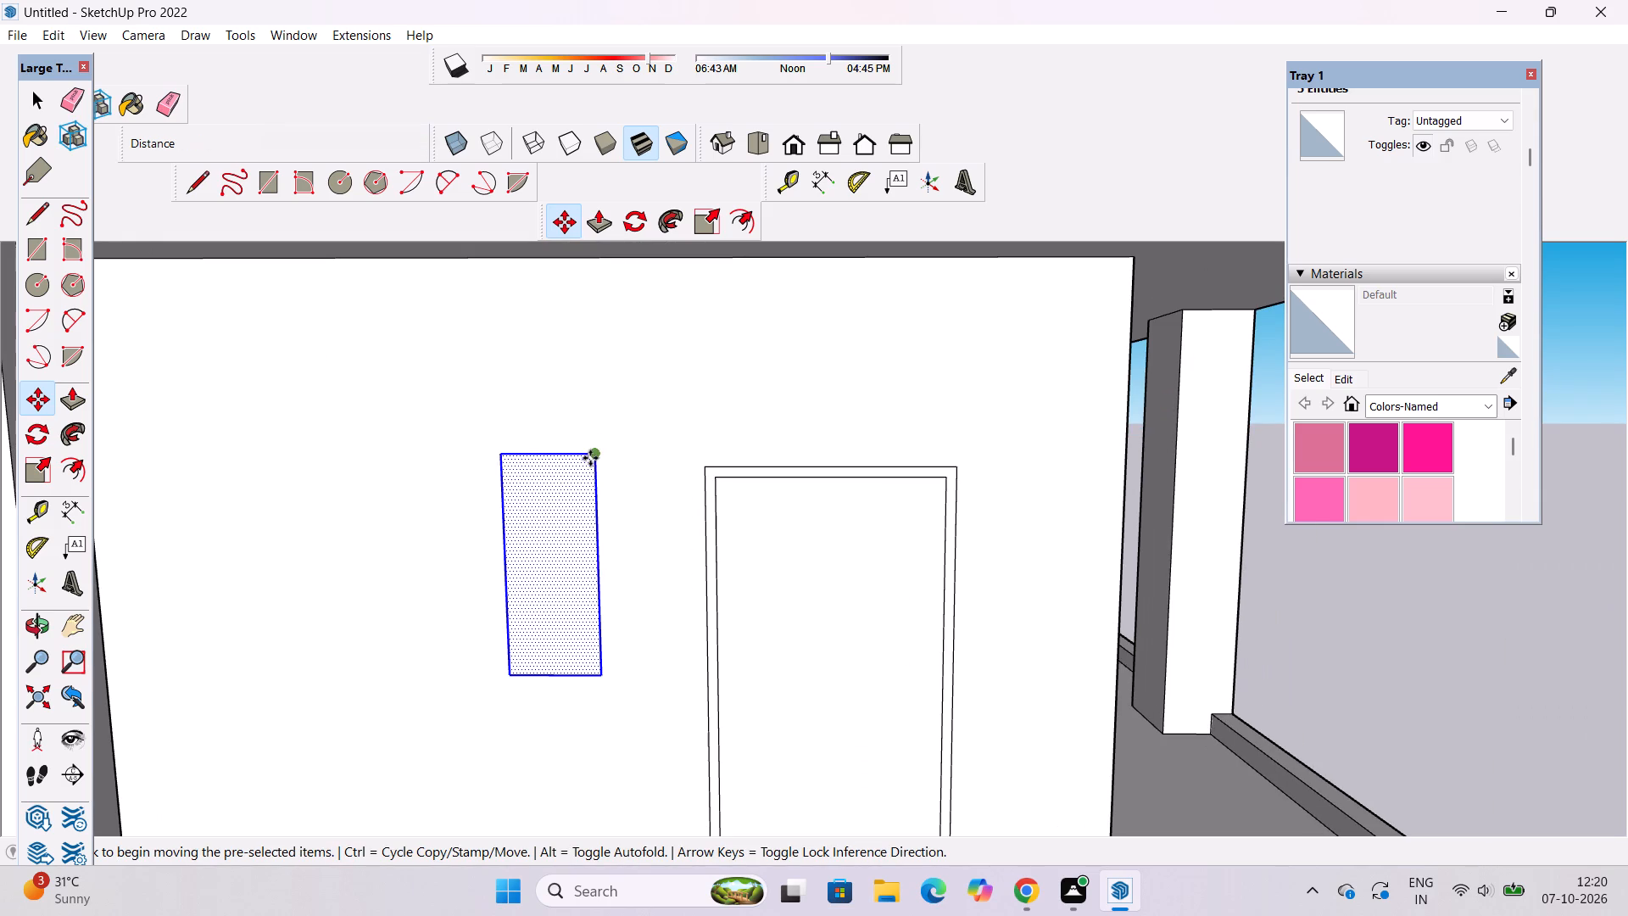
pyautogui.click(594, 454)
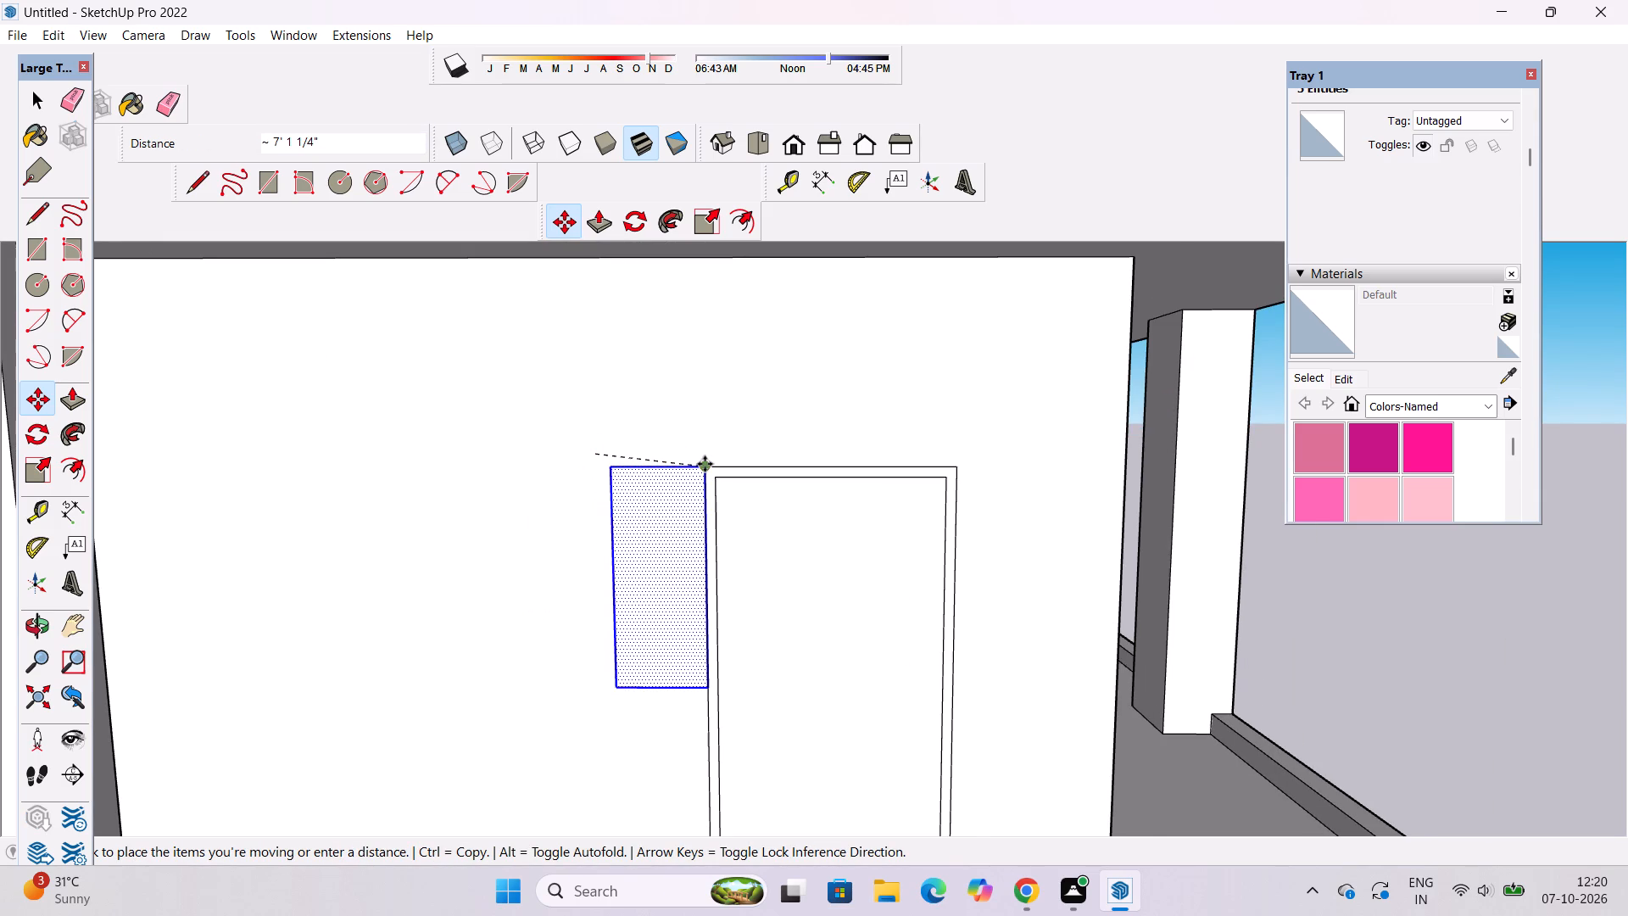
pyautogui.scroll(1, 705, 464)
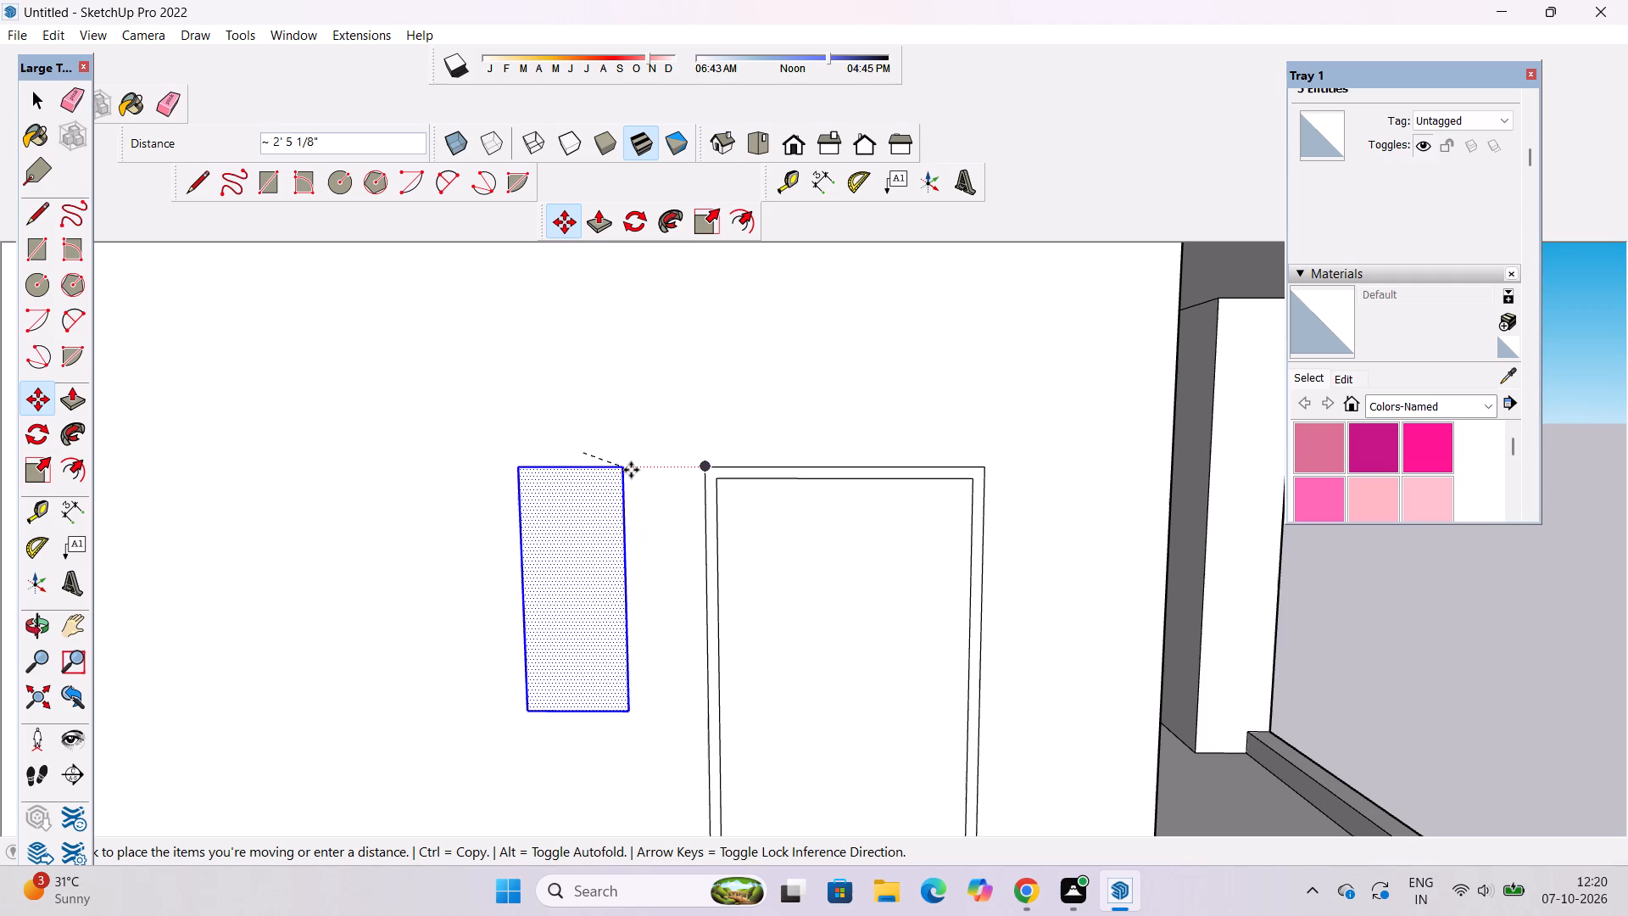
pyautogui.click(628, 470)
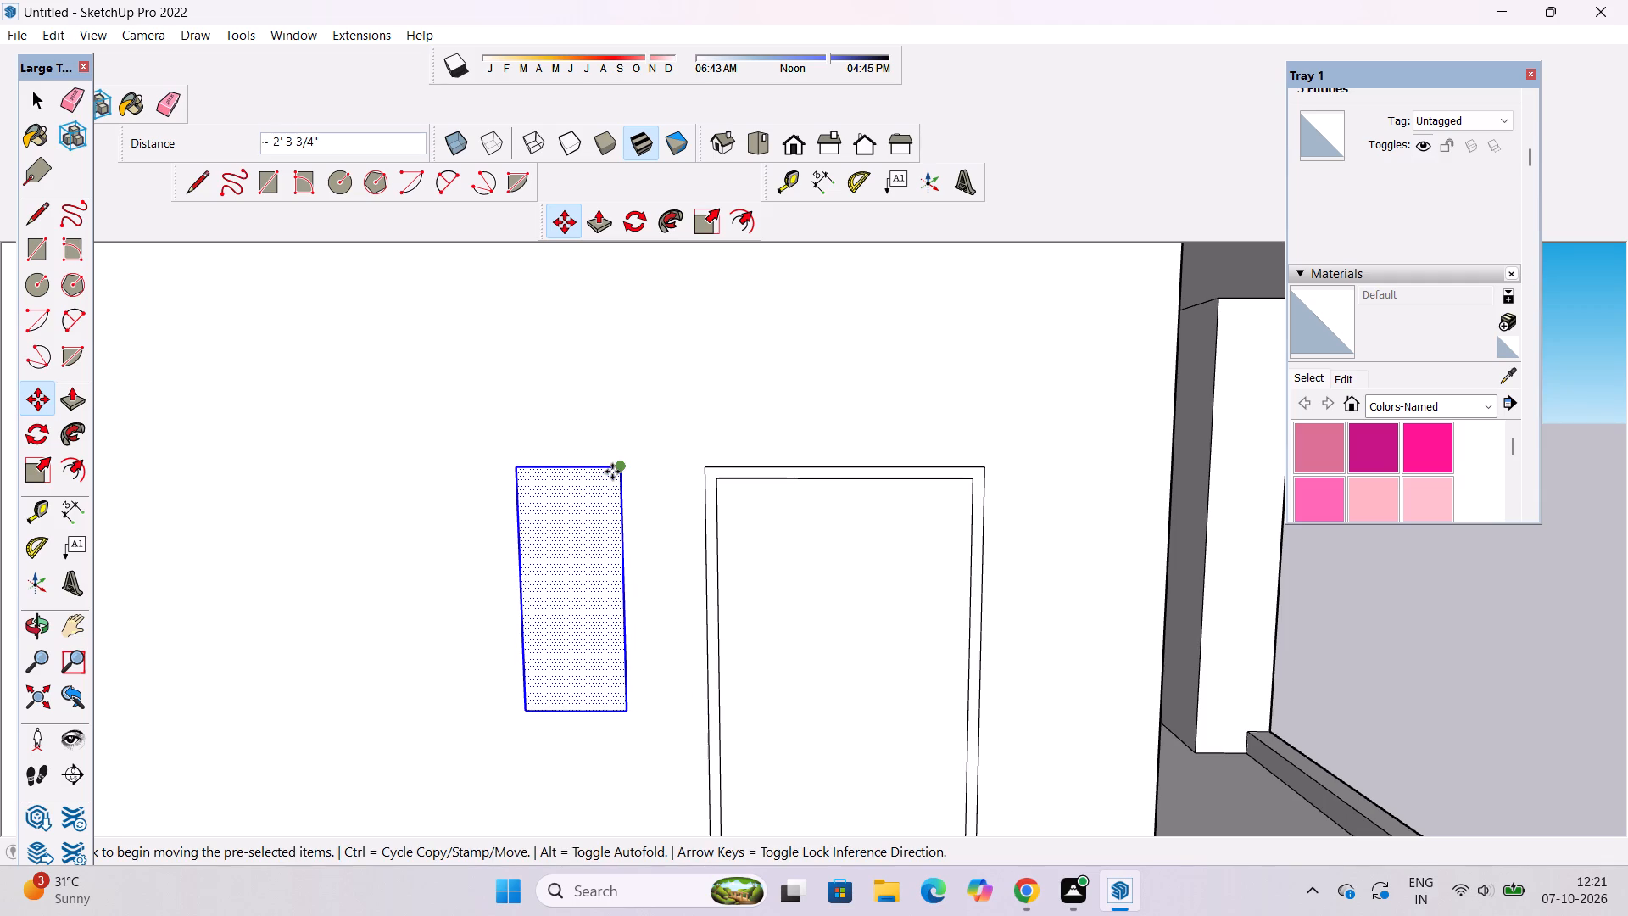
# Move the copied window outline about 4' along the red axis away from the door, roughly beneath the window above, and deselect it.
pyautogui.scroll(3, 621, 464)
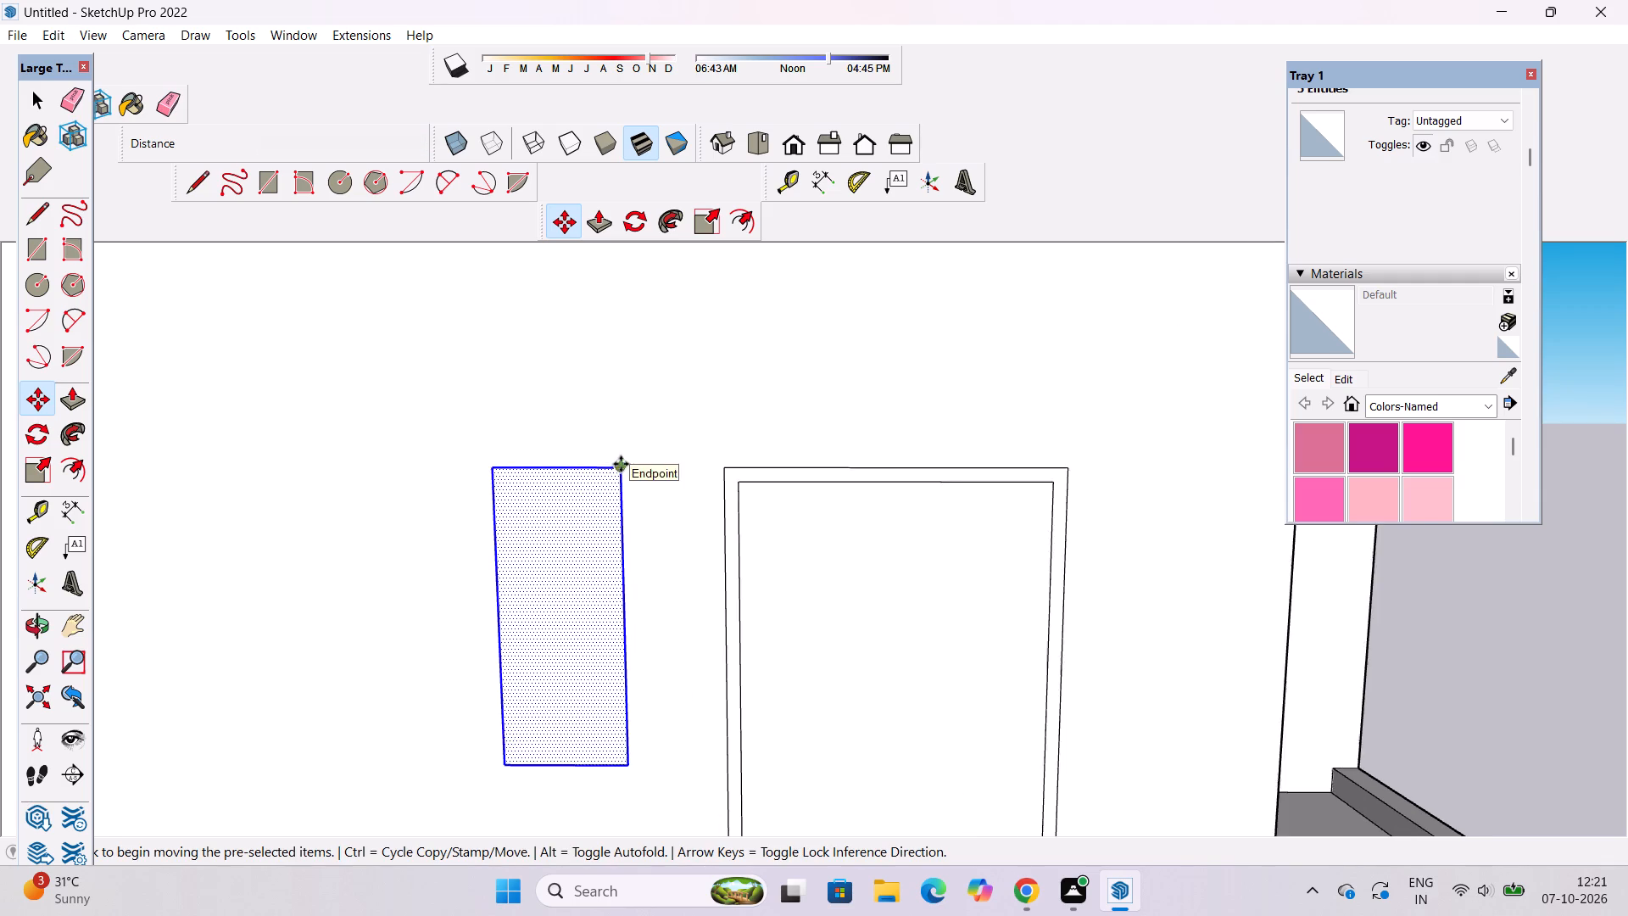
pyautogui.click(621, 471)
pyautogui.scroll(-11, 621, 471)
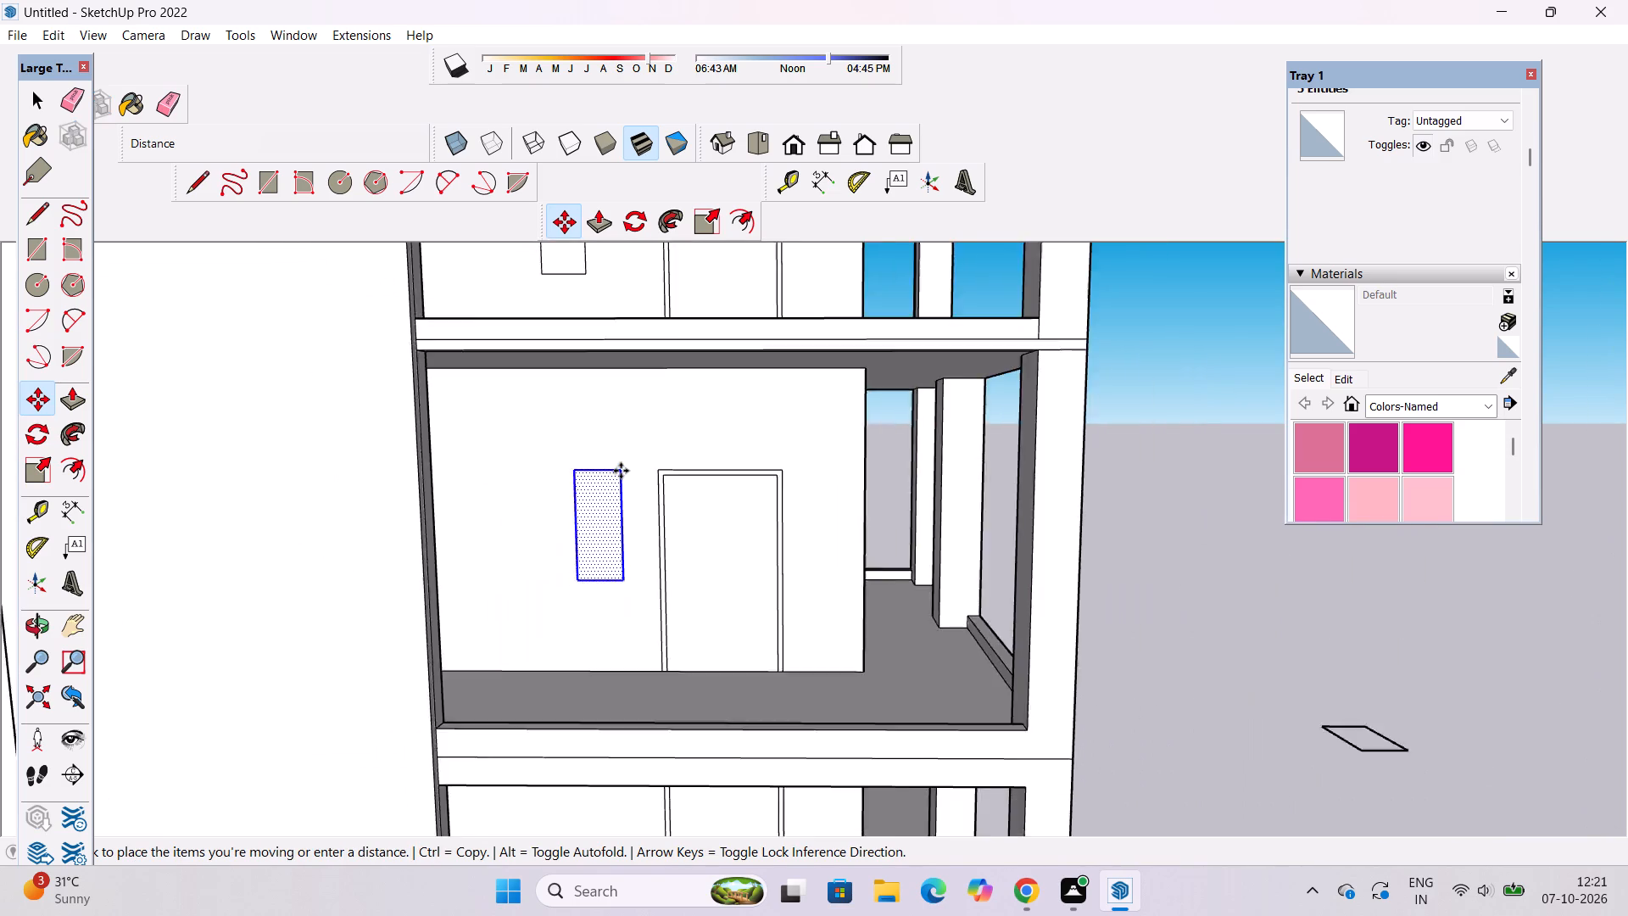
pyautogui.scroll(-7, 621, 471)
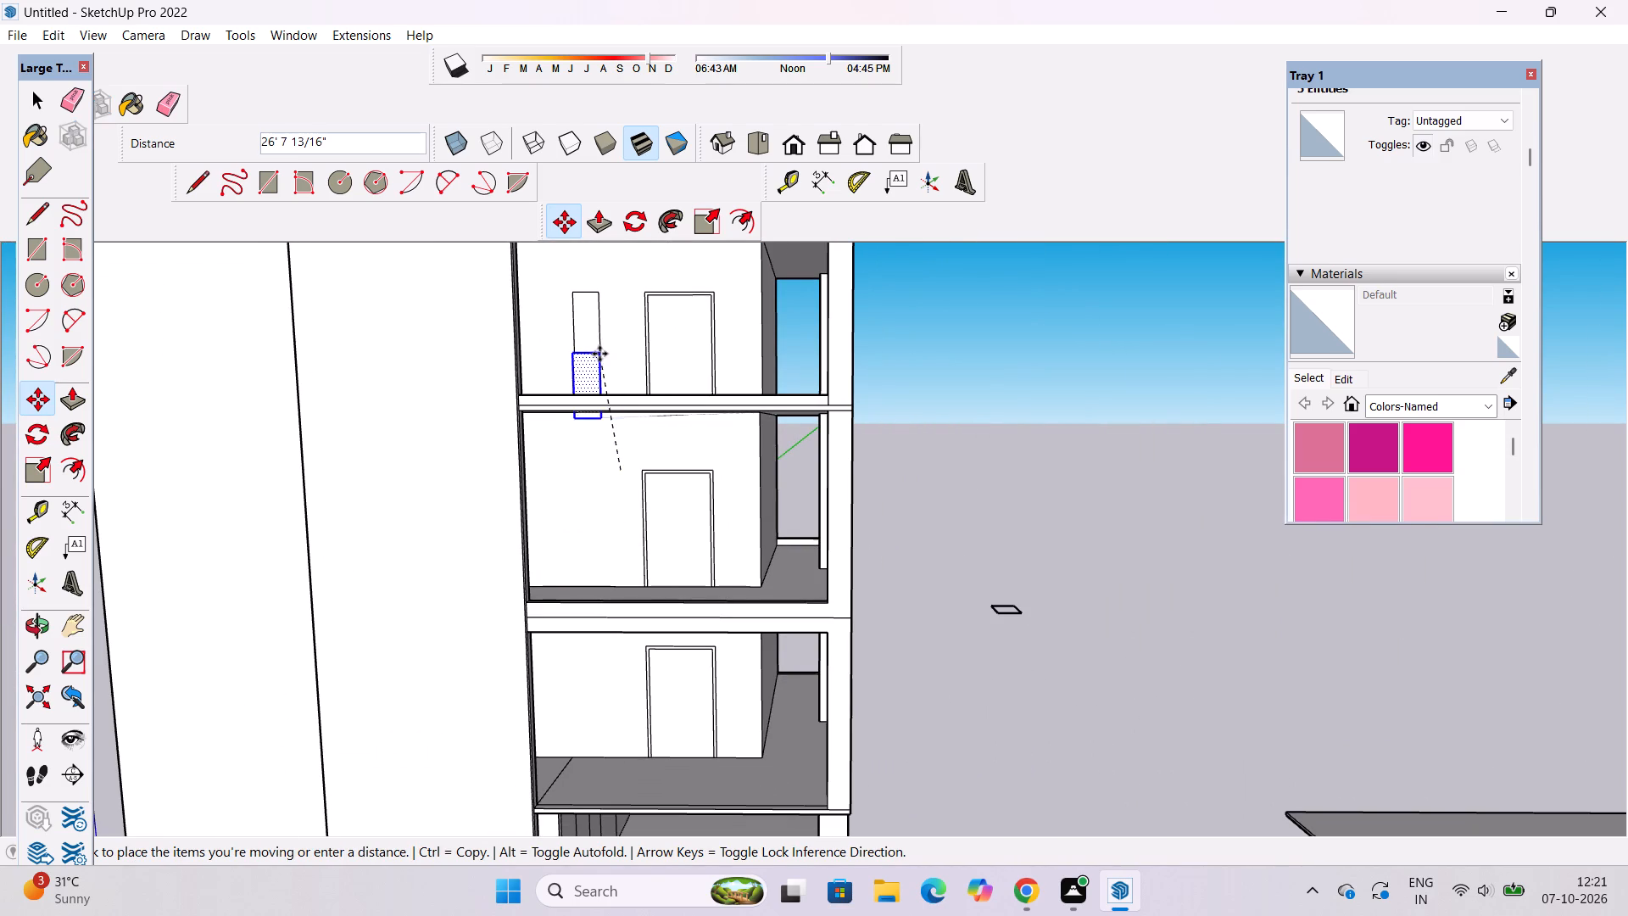
pyautogui.scroll(11, 599, 358)
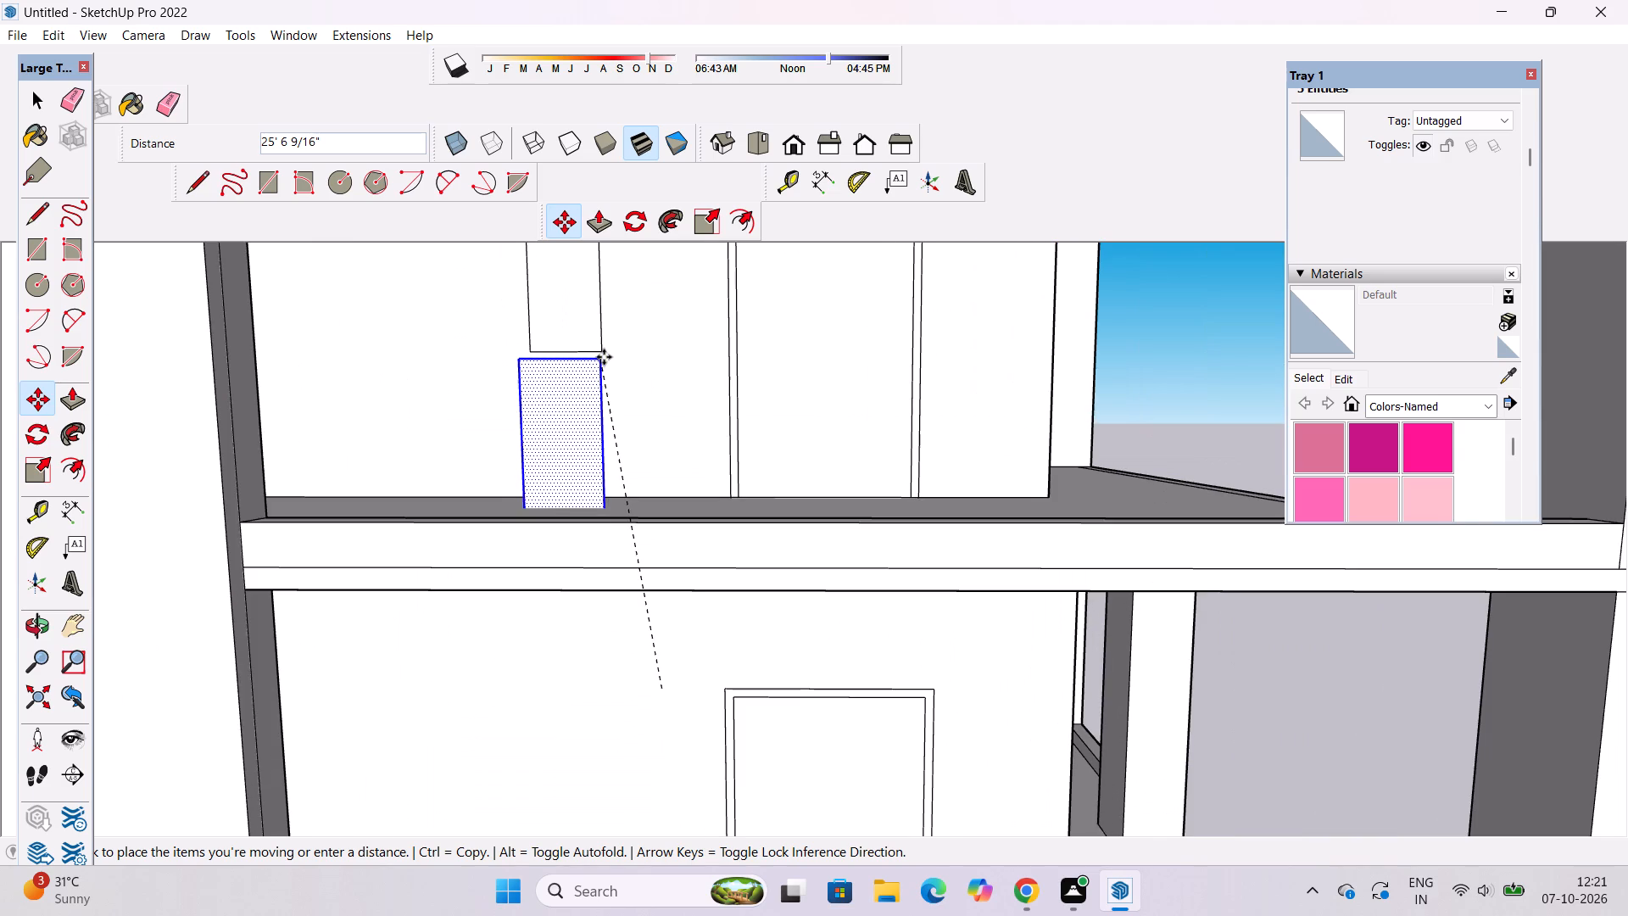
pyautogui.scroll(9, 603, 346)
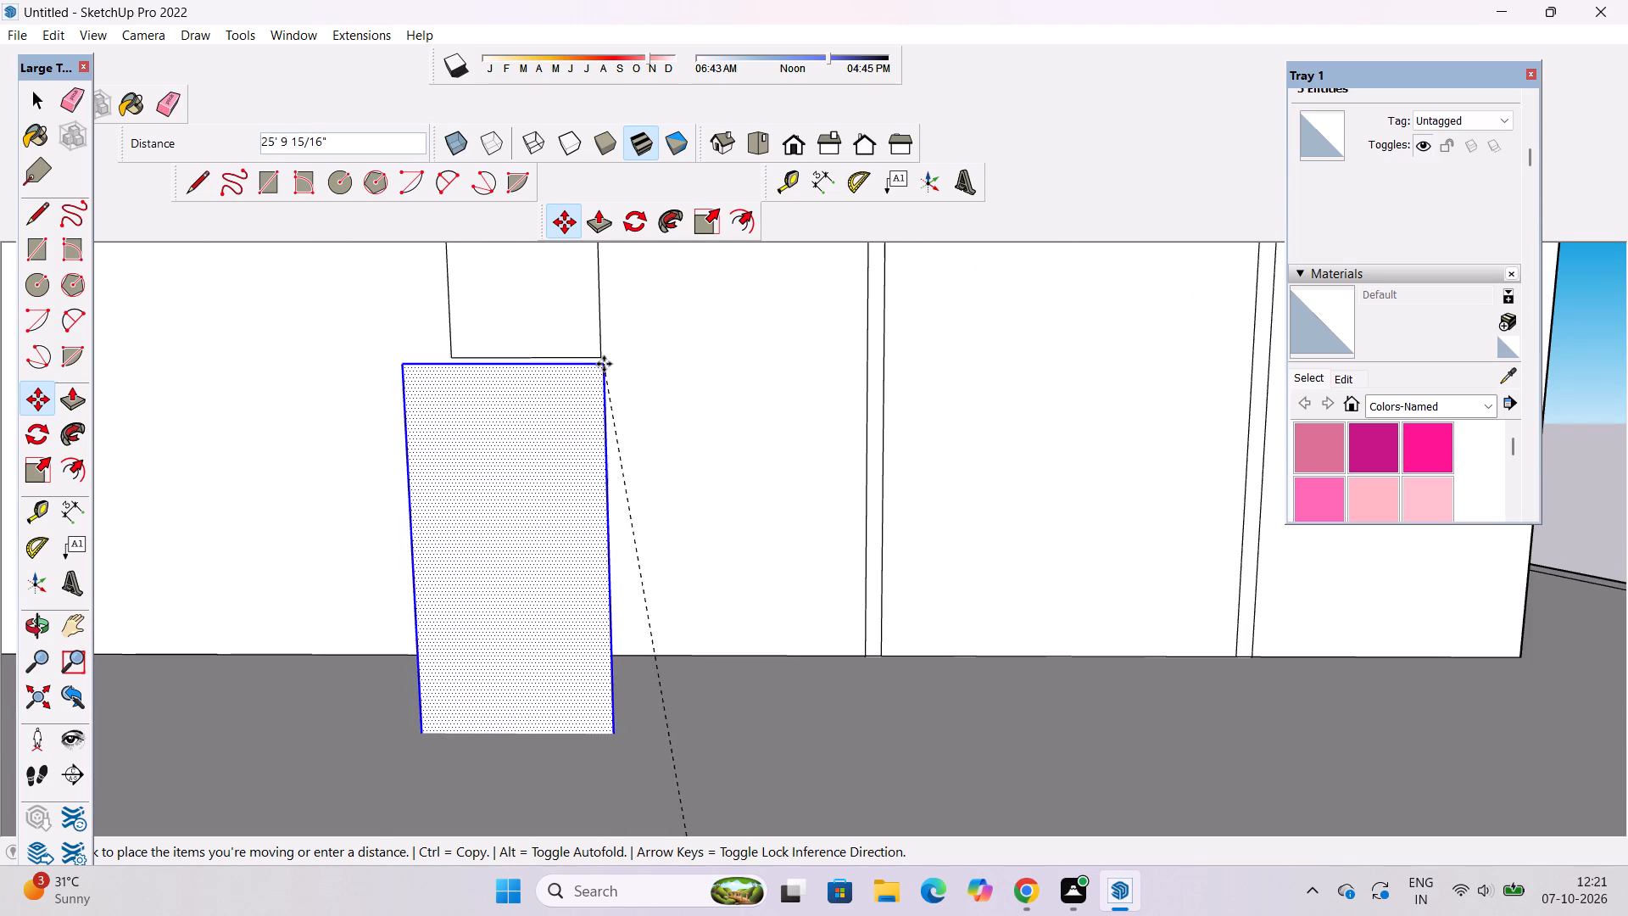
pyautogui.scroll(20, 604, 364)
pyautogui.scroll(1, 604, 364)
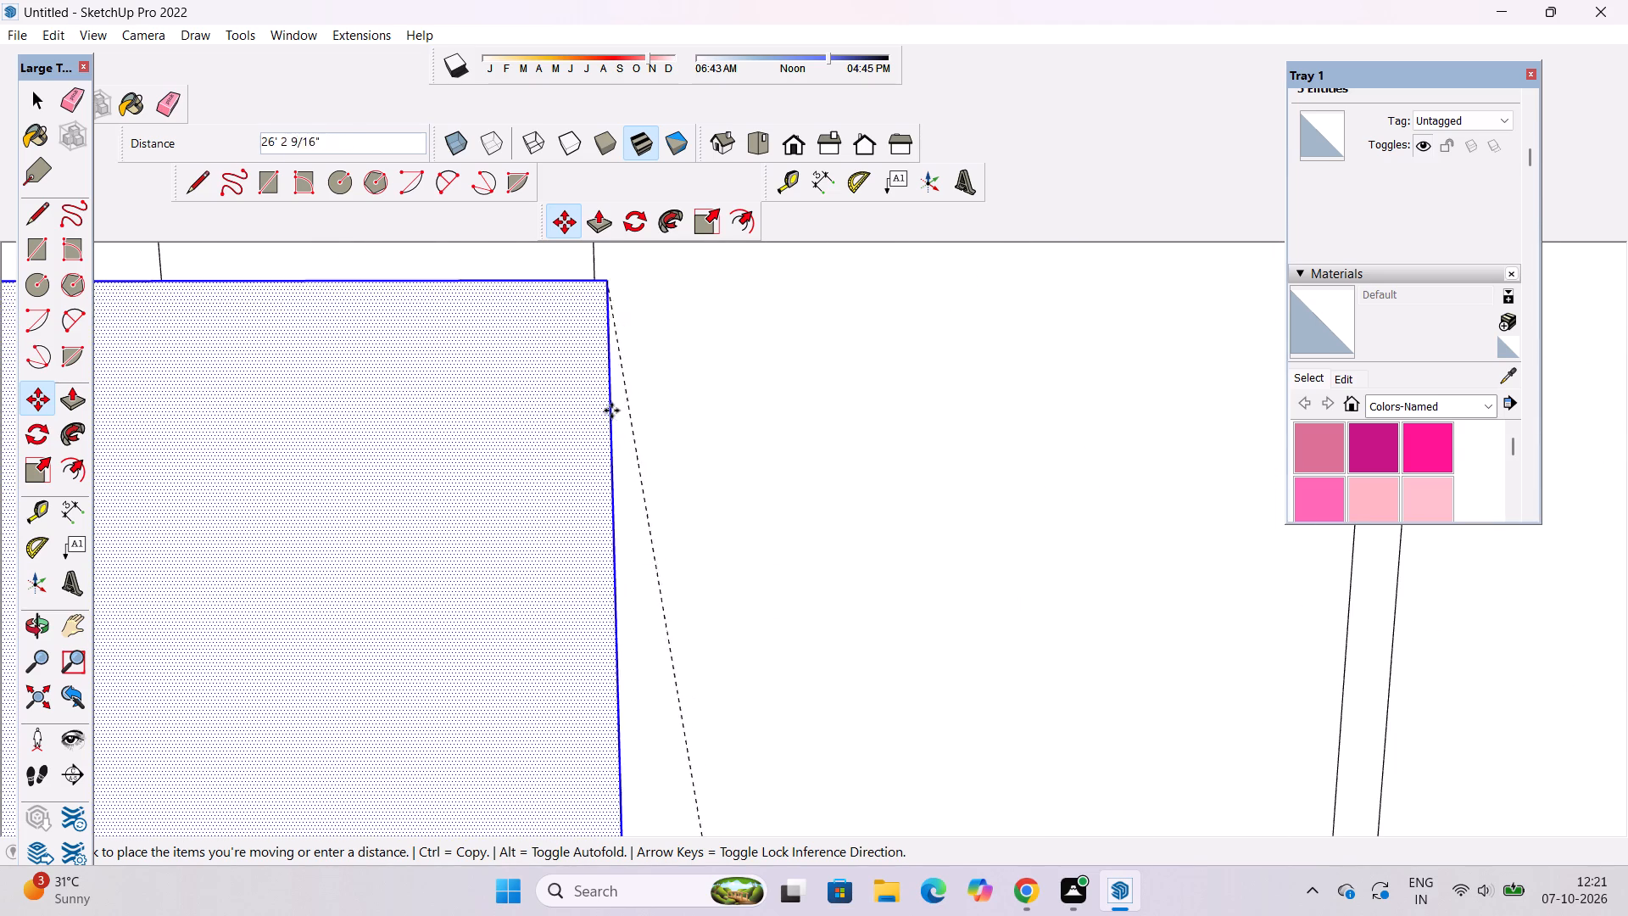
pyautogui.scroll(-20, 761, 444)
pyautogui.scroll(-8, 761, 444)
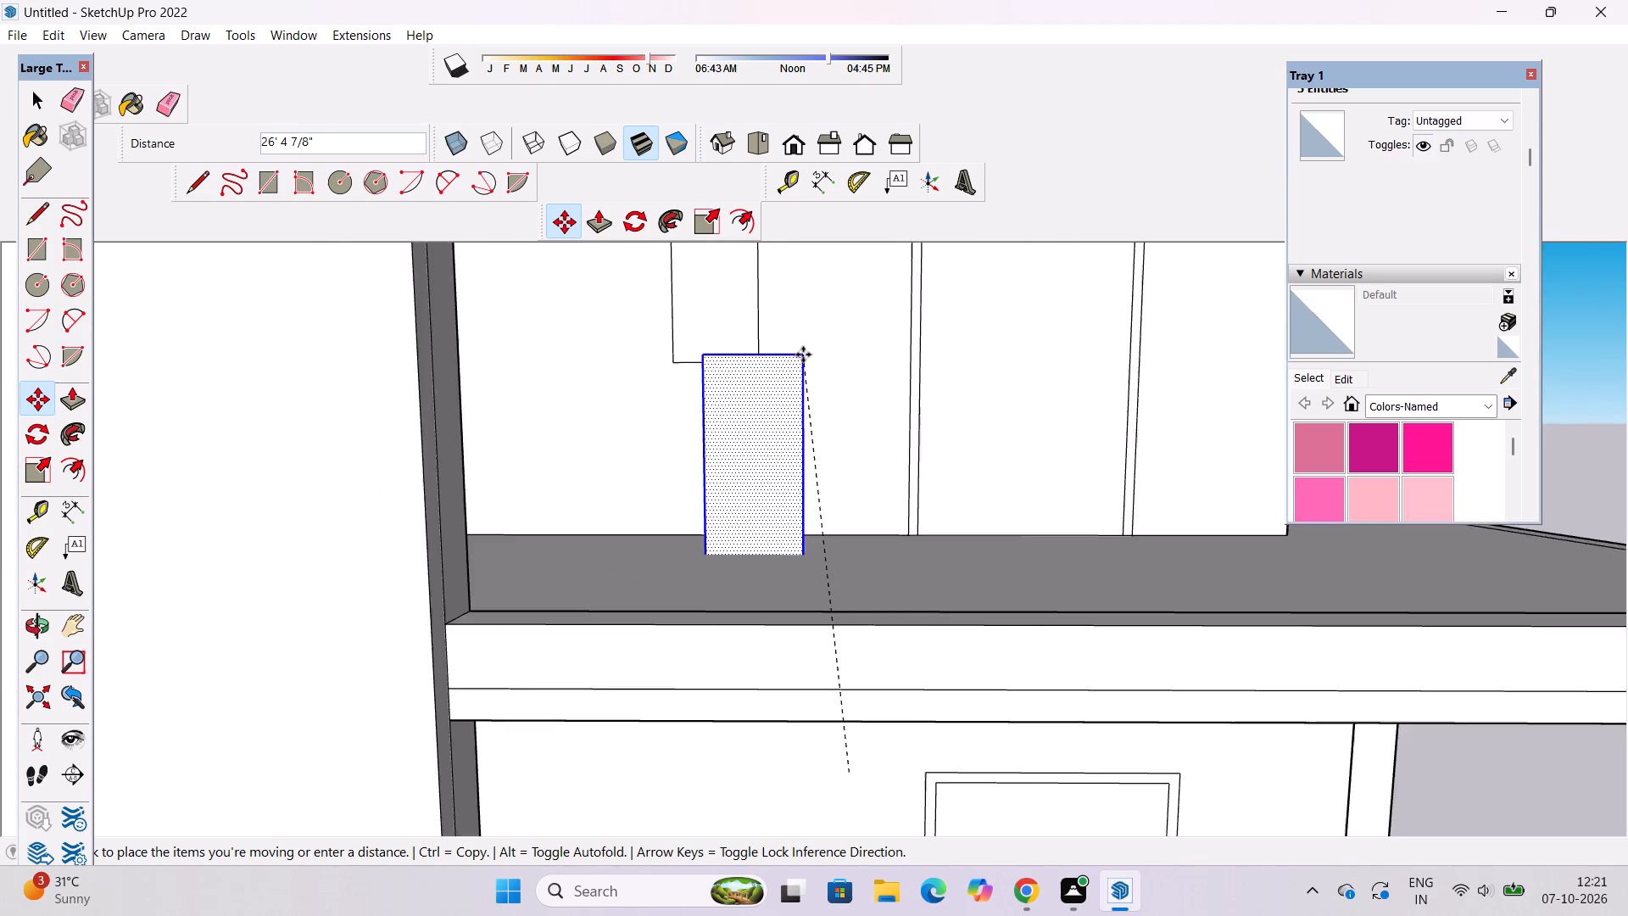
pyautogui.scroll(-11, 803, 355)
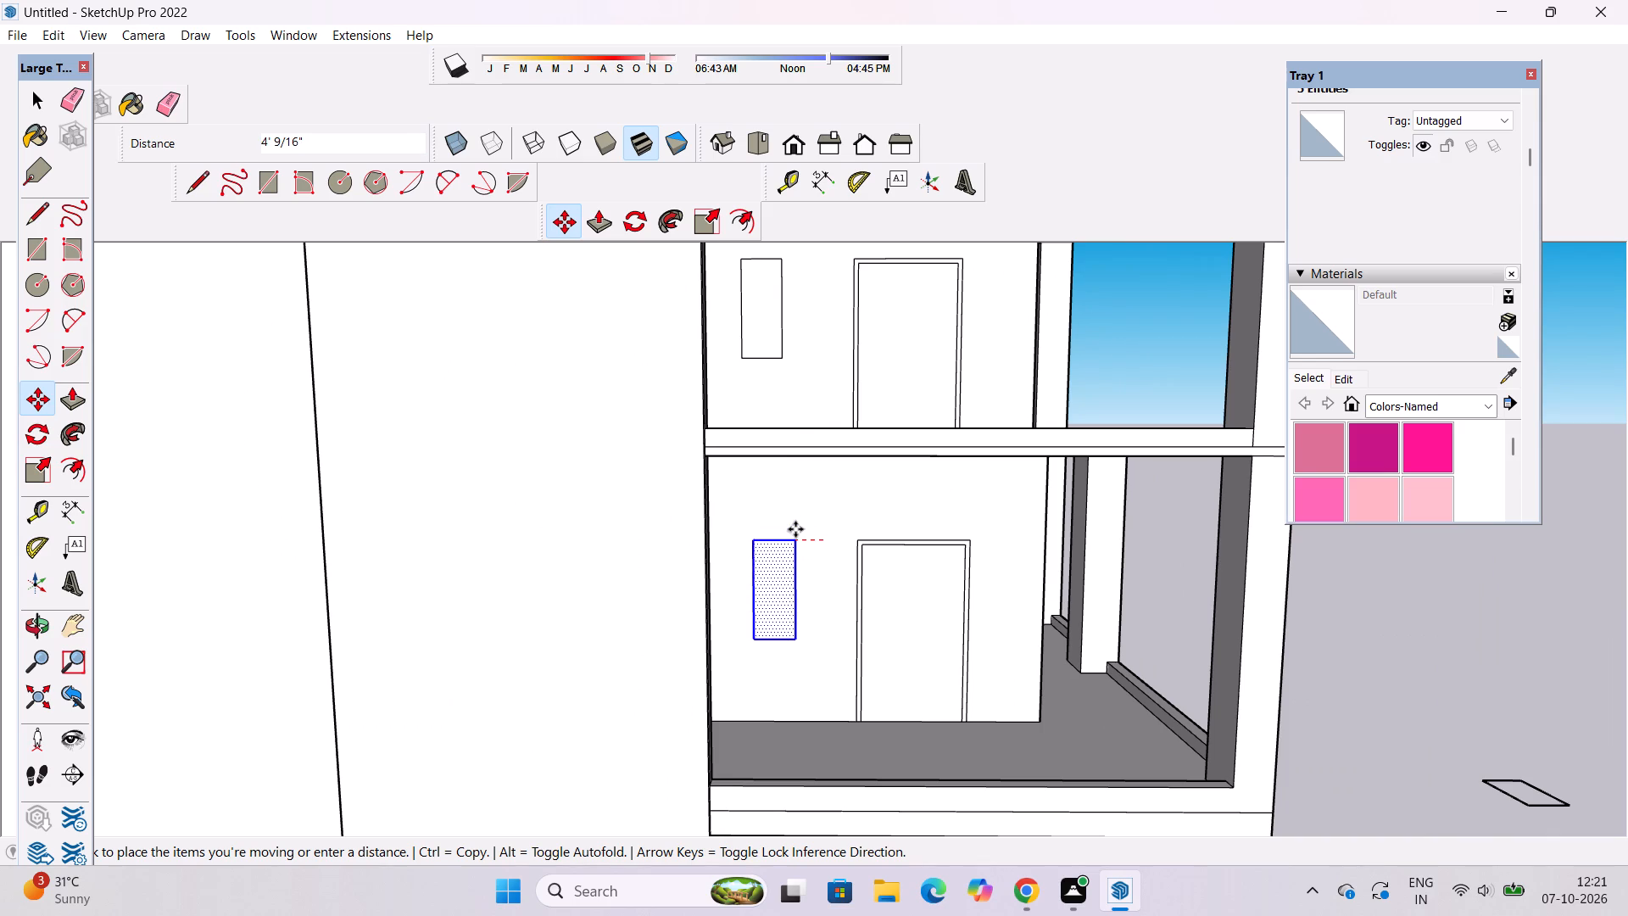
pyautogui.scroll(2, 795, 529)
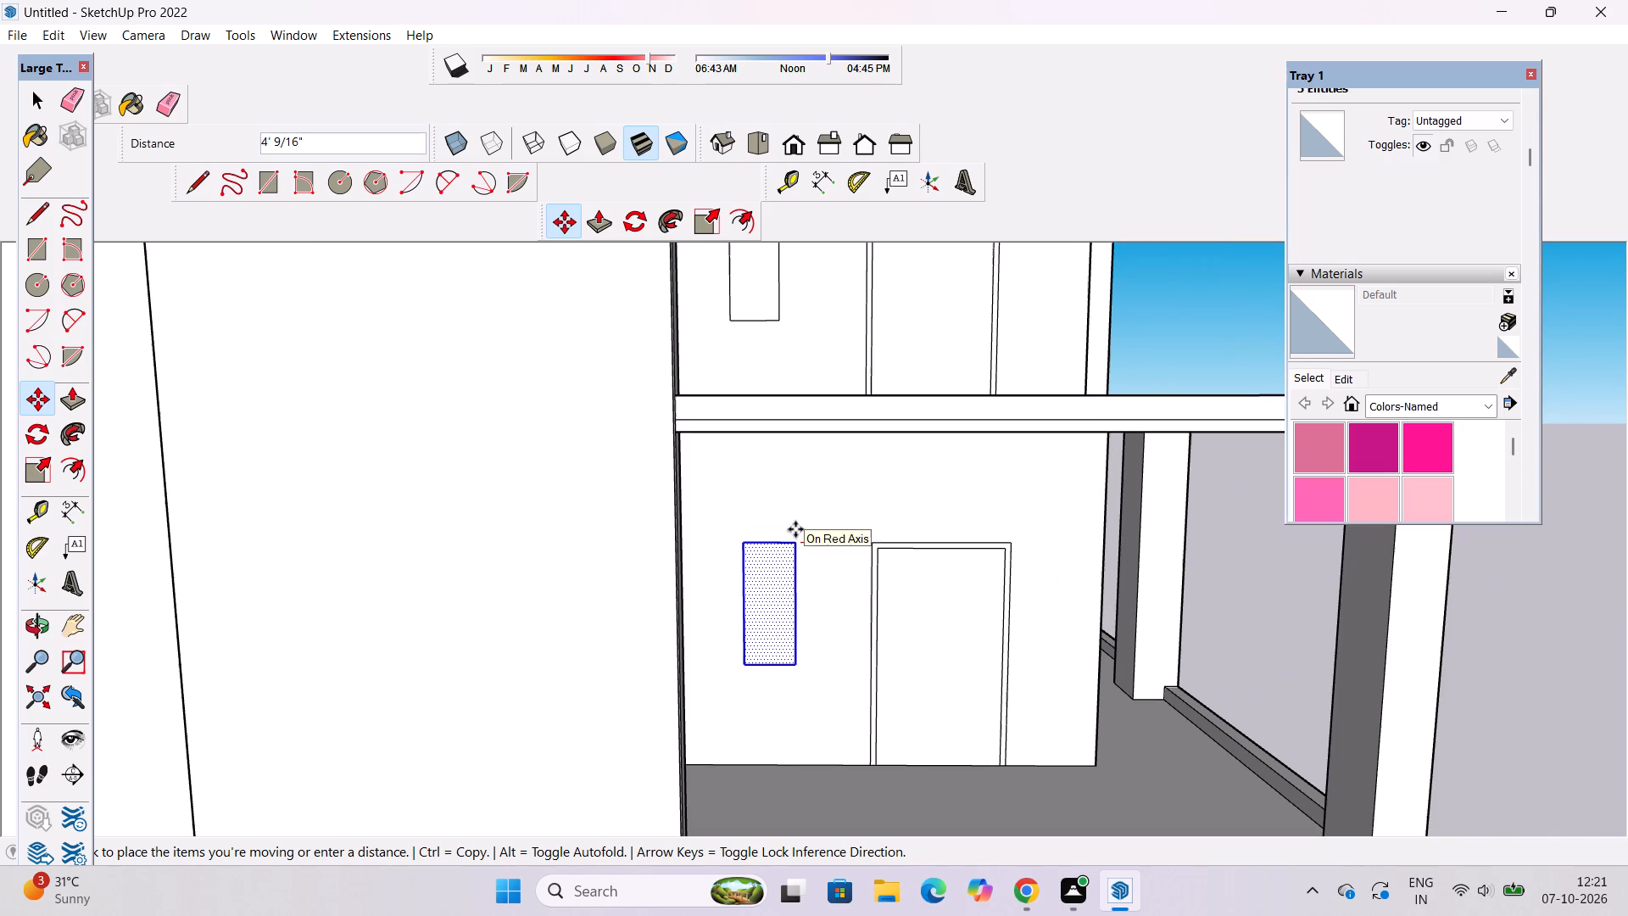
pyautogui.click(795, 529)
pyautogui.press('space')
pyautogui.scroll(-4, 661, 509)
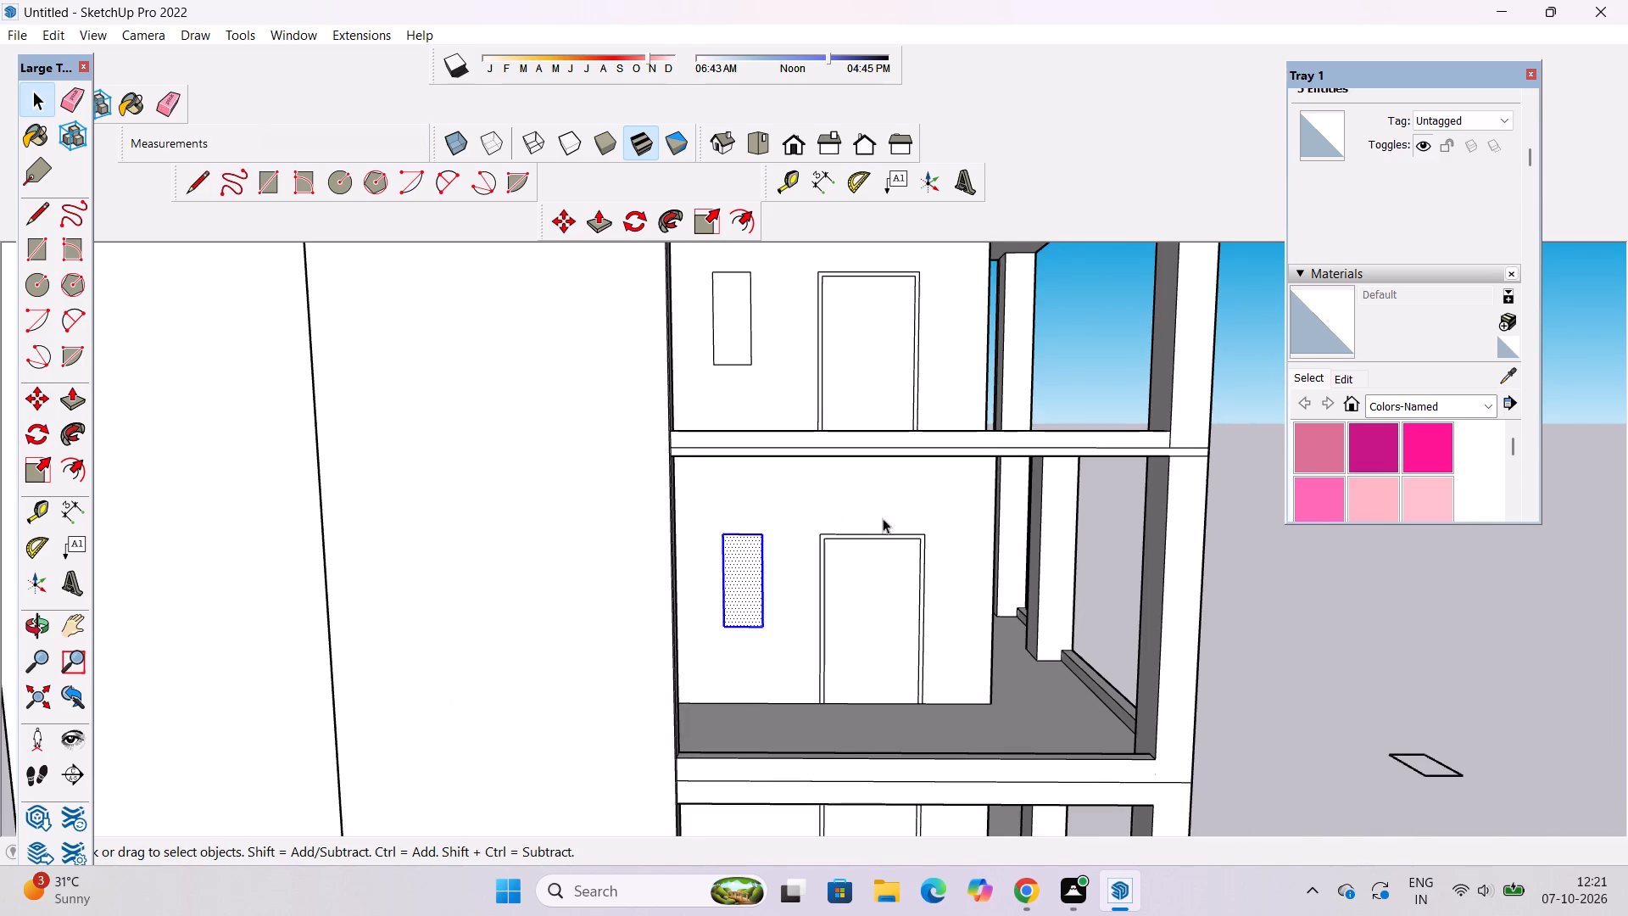
pyautogui.click(1318, 630)
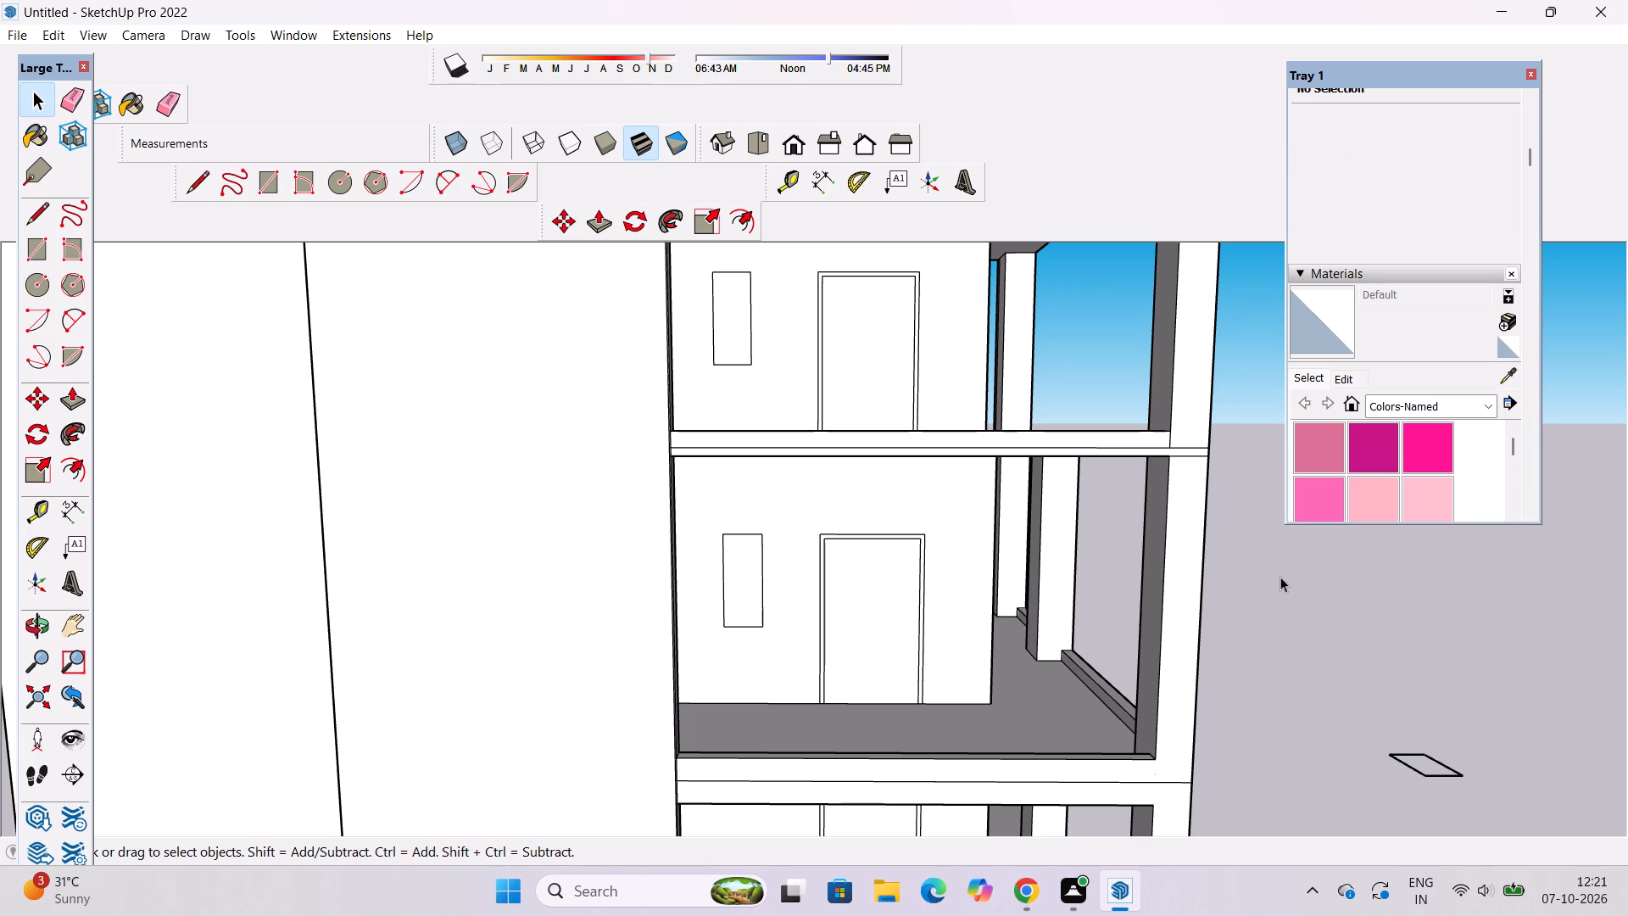
# Examine the window and door outlines down the stacked bays, including the lower bay's inner wall and the ground level.
pyautogui.press('space')
pyautogui.write('o')
pyautogui.scroll(-6, 813, 532)
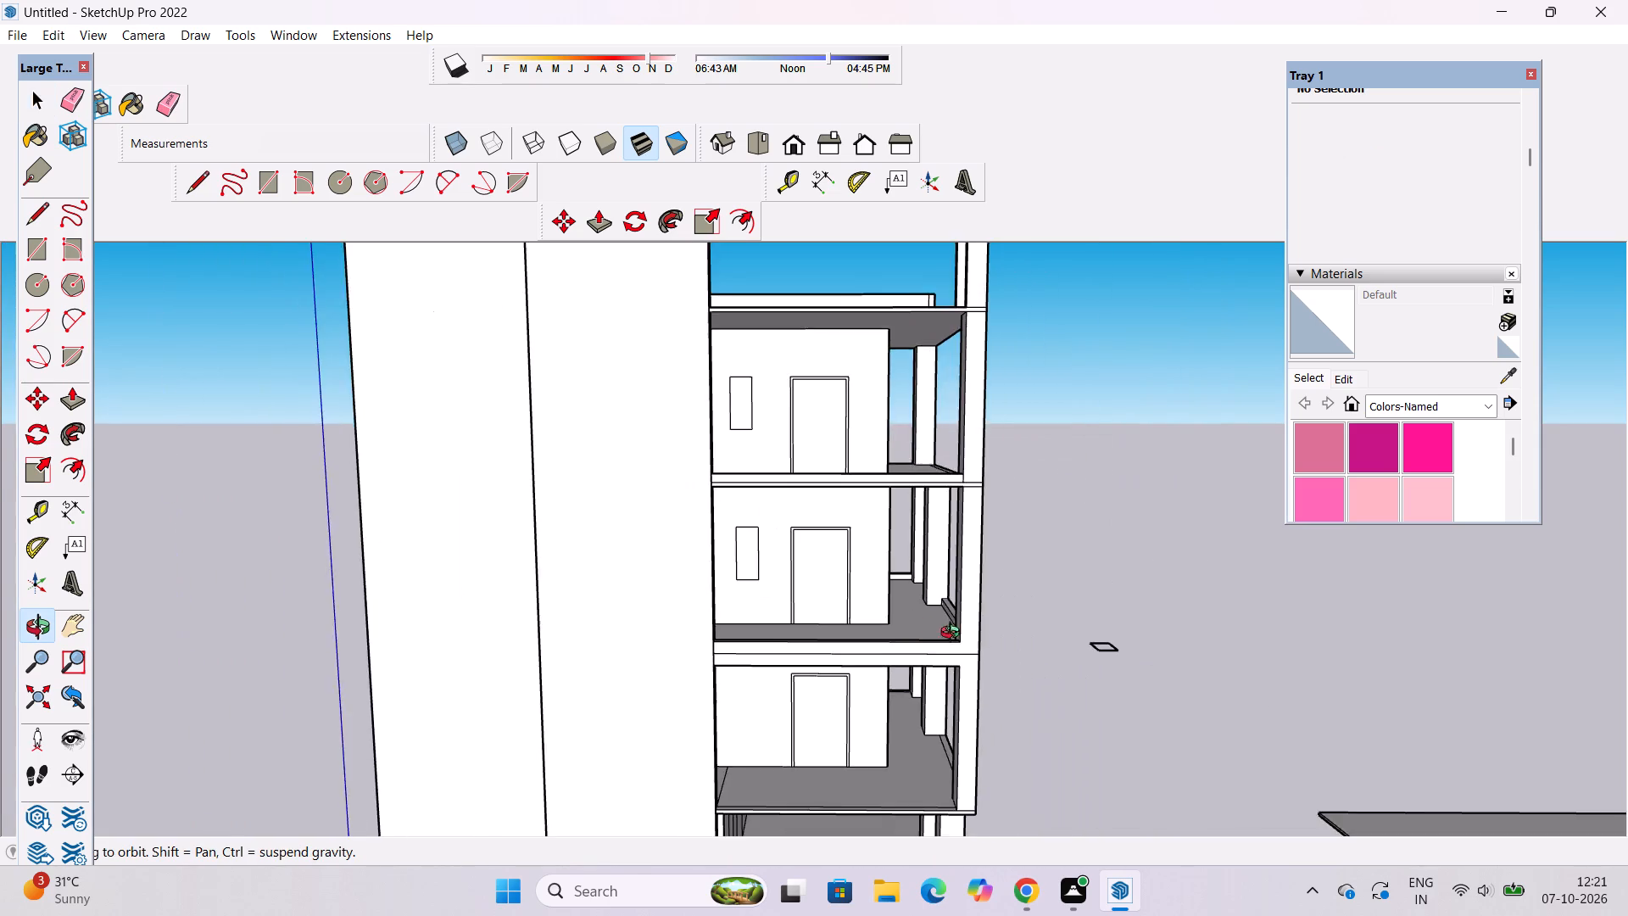
pyautogui.moveTo(954, 633); pyautogui.dragTo(863, 606)
pyautogui.scroll(2, 812, 557)
pyautogui.keyDown('shift'); pyautogui.moveTo(780, 530); pyautogui.dragTo(739, 514); pyautogui.keyUp('shift')
pyautogui.moveTo(739, 561); pyautogui.dragTo(823, 589)
pyautogui.keyDown('shift'); pyautogui.moveTo(877, 628); pyautogui.dragTo(839, 556); pyautogui.keyUp('shift')
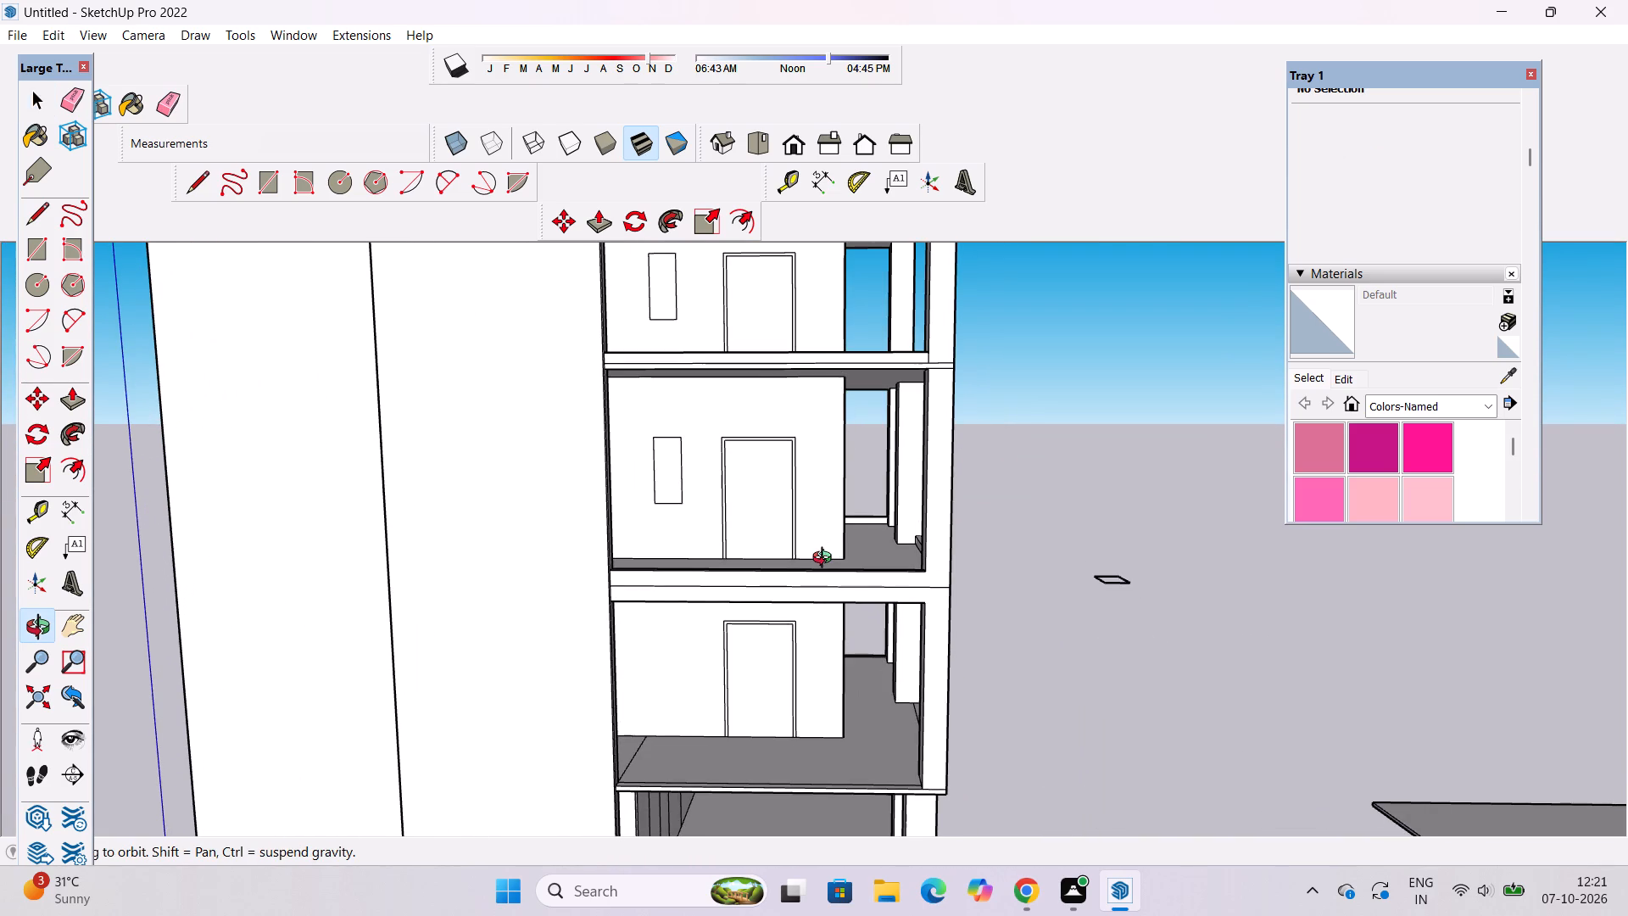
pyautogui.keyDown('shift'); pyautogui.moveTo(787, 572); pyautogui.dragTo(783, 589); pyautogui.keyUp('shift')
pyautogui.keyDown('shift'); pyautogui.moveTo(782, 593); pyautogui.dragTo(770, 507); pyautogui.keyUp('shift')
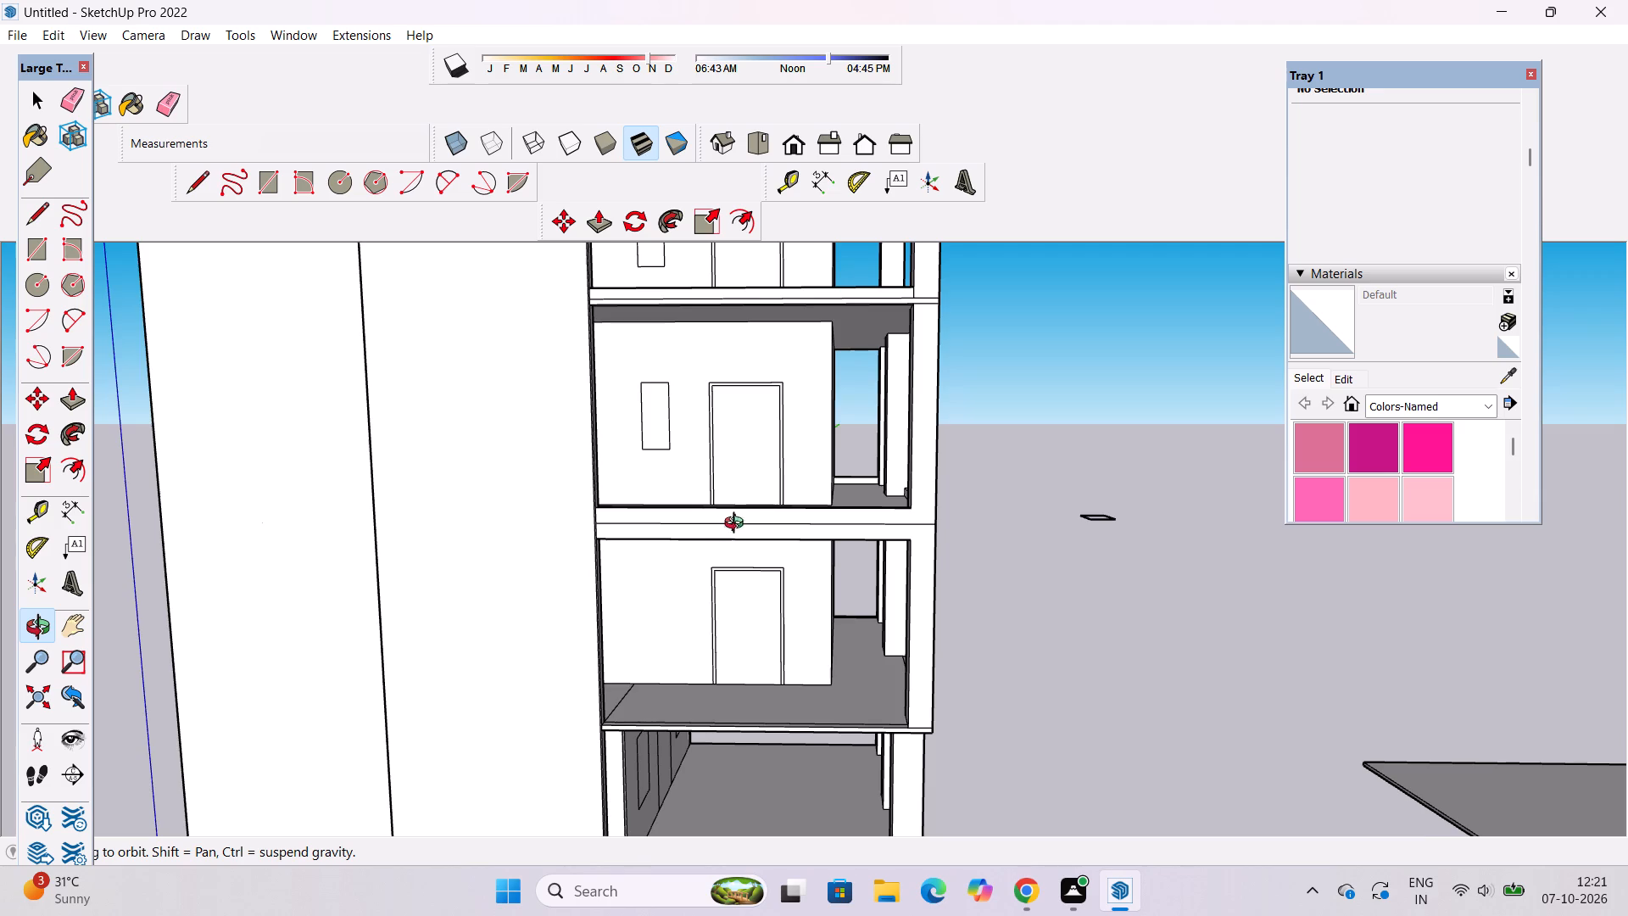
pyautogui.scroll(-2, 744, 546)
pyautogui.keyDown('shift'); pyautogui.moveTo(715, 546); pyautogui.dragTo(711, 501); pyautogui.keyUp('shift')
pyautogui.scroll(-4, 662, 494)
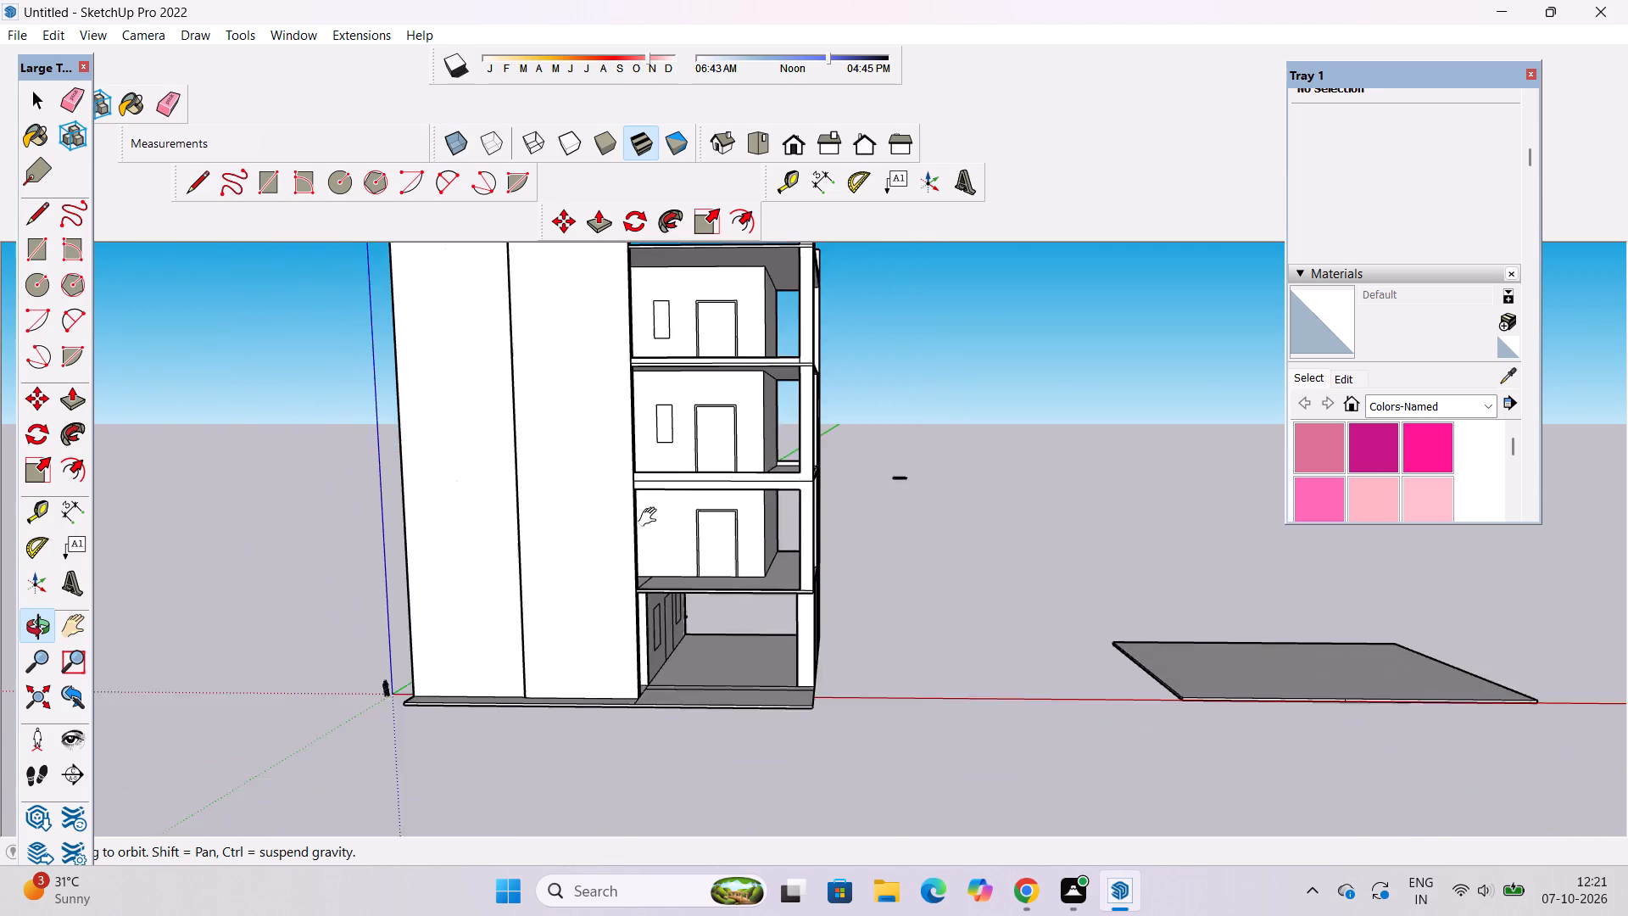
# Copy the narrow window outline 41' straight down onto the bay below's inner wall, level with the framed door's top.
pyautogui.keyDown('shift'); pyautogui.moveTo(651, 517); pyautogui.dragTo(657, 564); pyautogui.keyUp('shift')
pyautogui.keyDown('shift'); pyautogui.scroll(8, 682, 484); pyautogui.keyUp('shift')
pyautogui.keyDown('shift'); pyautogui.moveTo(682, 484); pyautogui.dragTo(683, 460); pyautogui.keyUp('shift')
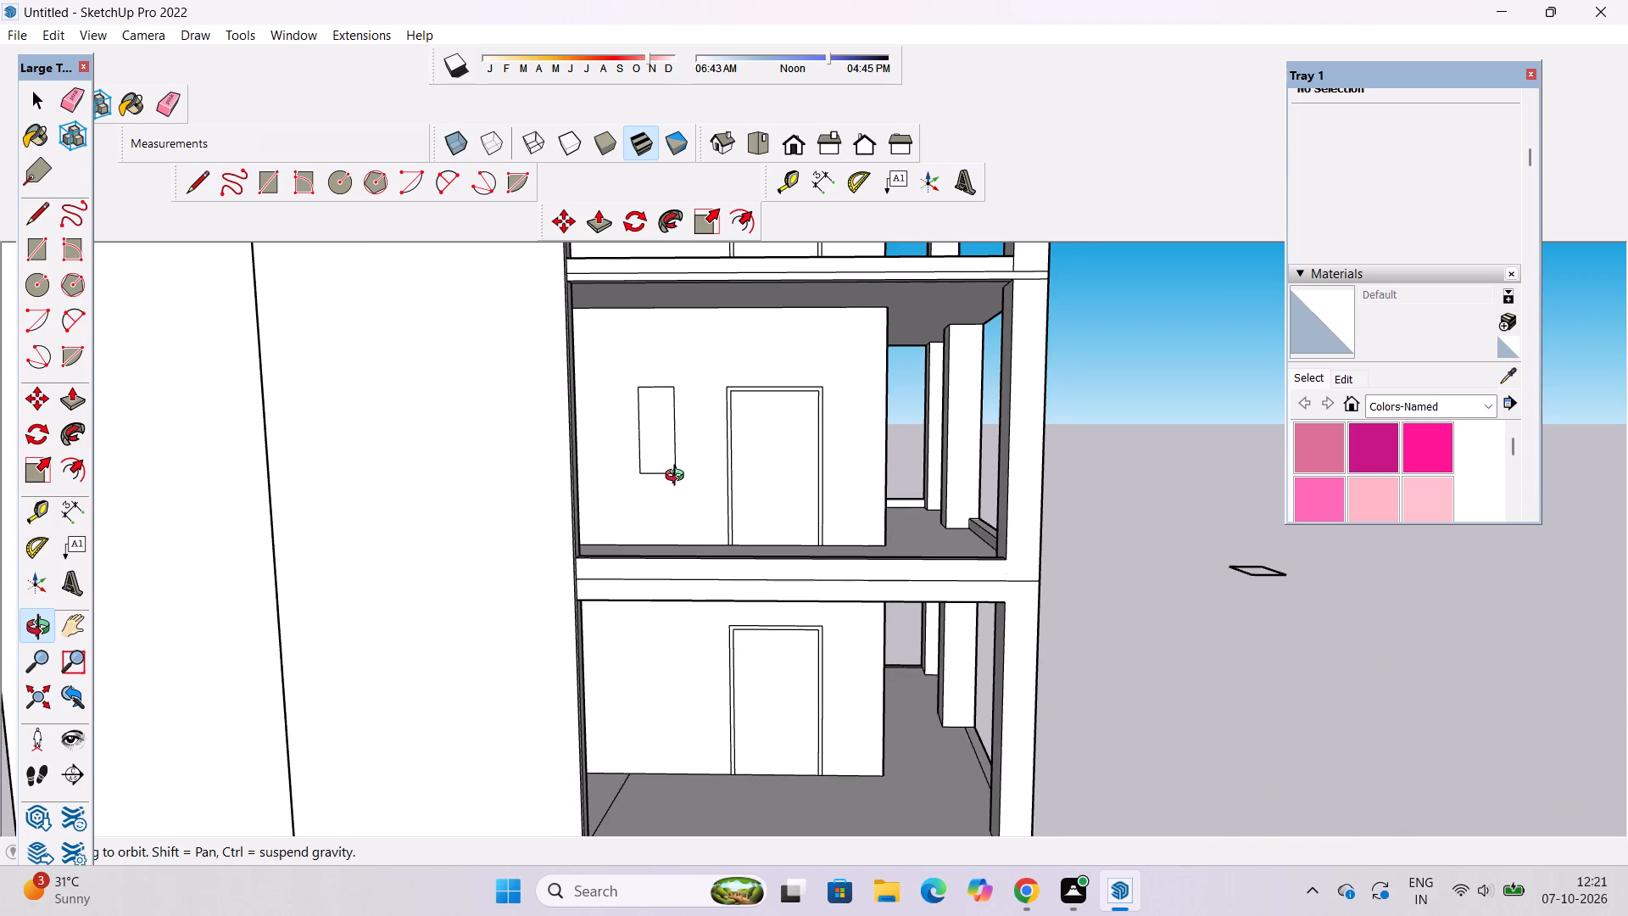
pyautogui.keyDown('shift'); pyautogui.click(678, 478); pyautogui.keyUp('shift')
pyautogui.click(677, 471)
pyautogui.click(698, 492)
pyautogui.scroll(3, 710, 474)
pyautogui.keyDown('shift'); pyautogui.moveTo(710, 478); pyautogui.dragTo(733, 479); pyautogui.keyUp('shift')
pyautogui.press('space')
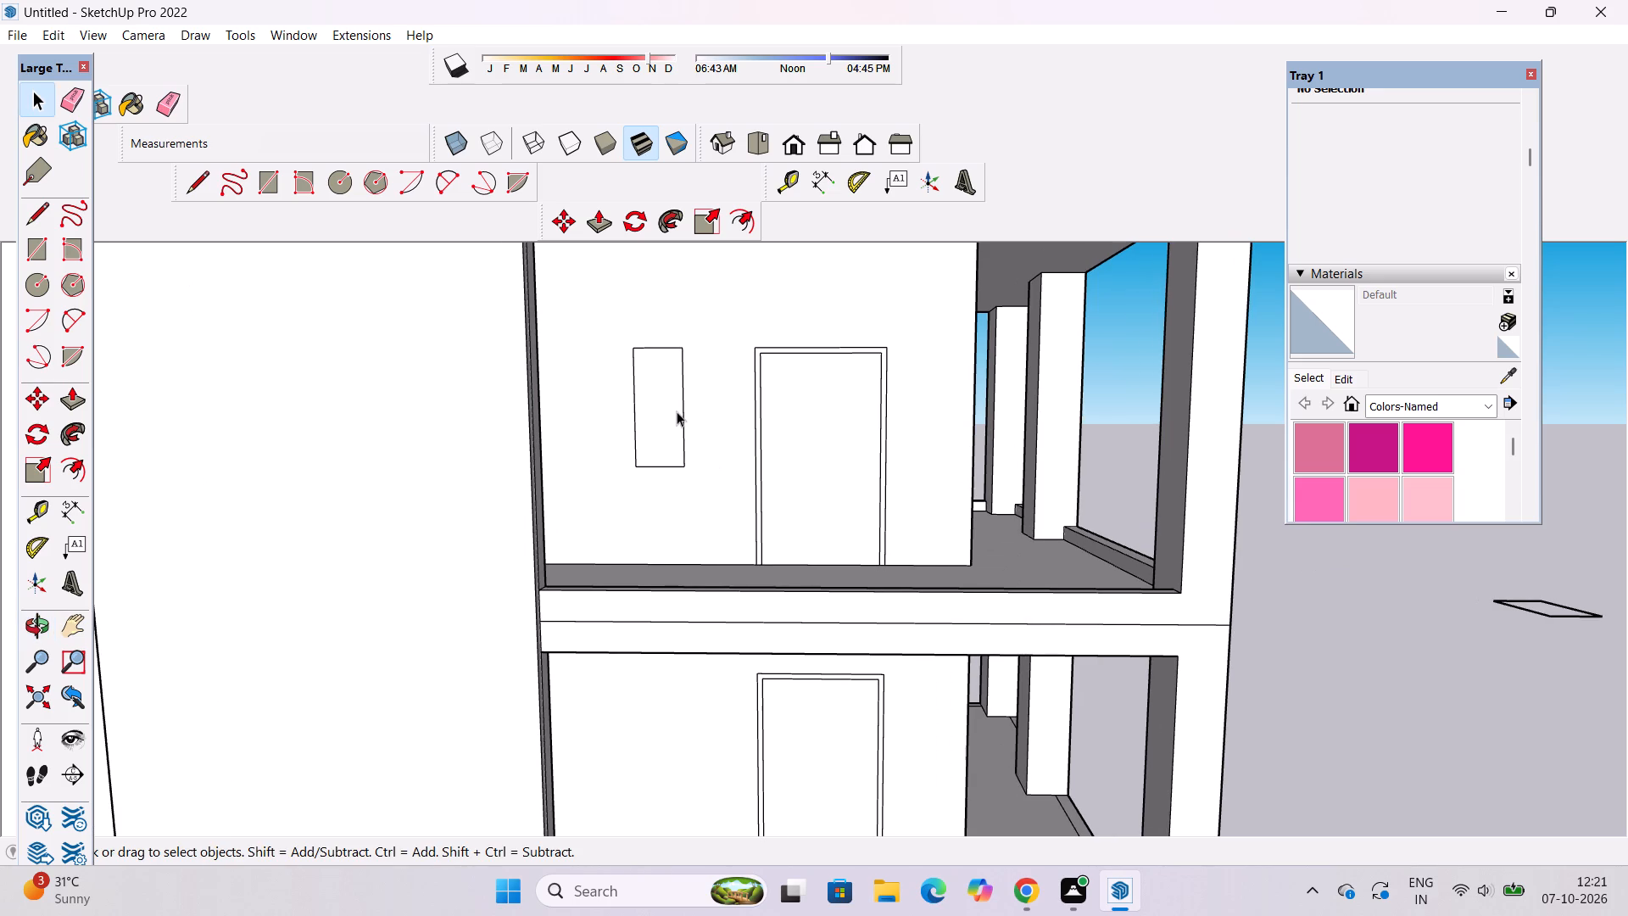
pyautogui.doubleClick(676, 409)
pyautogui.press('m')
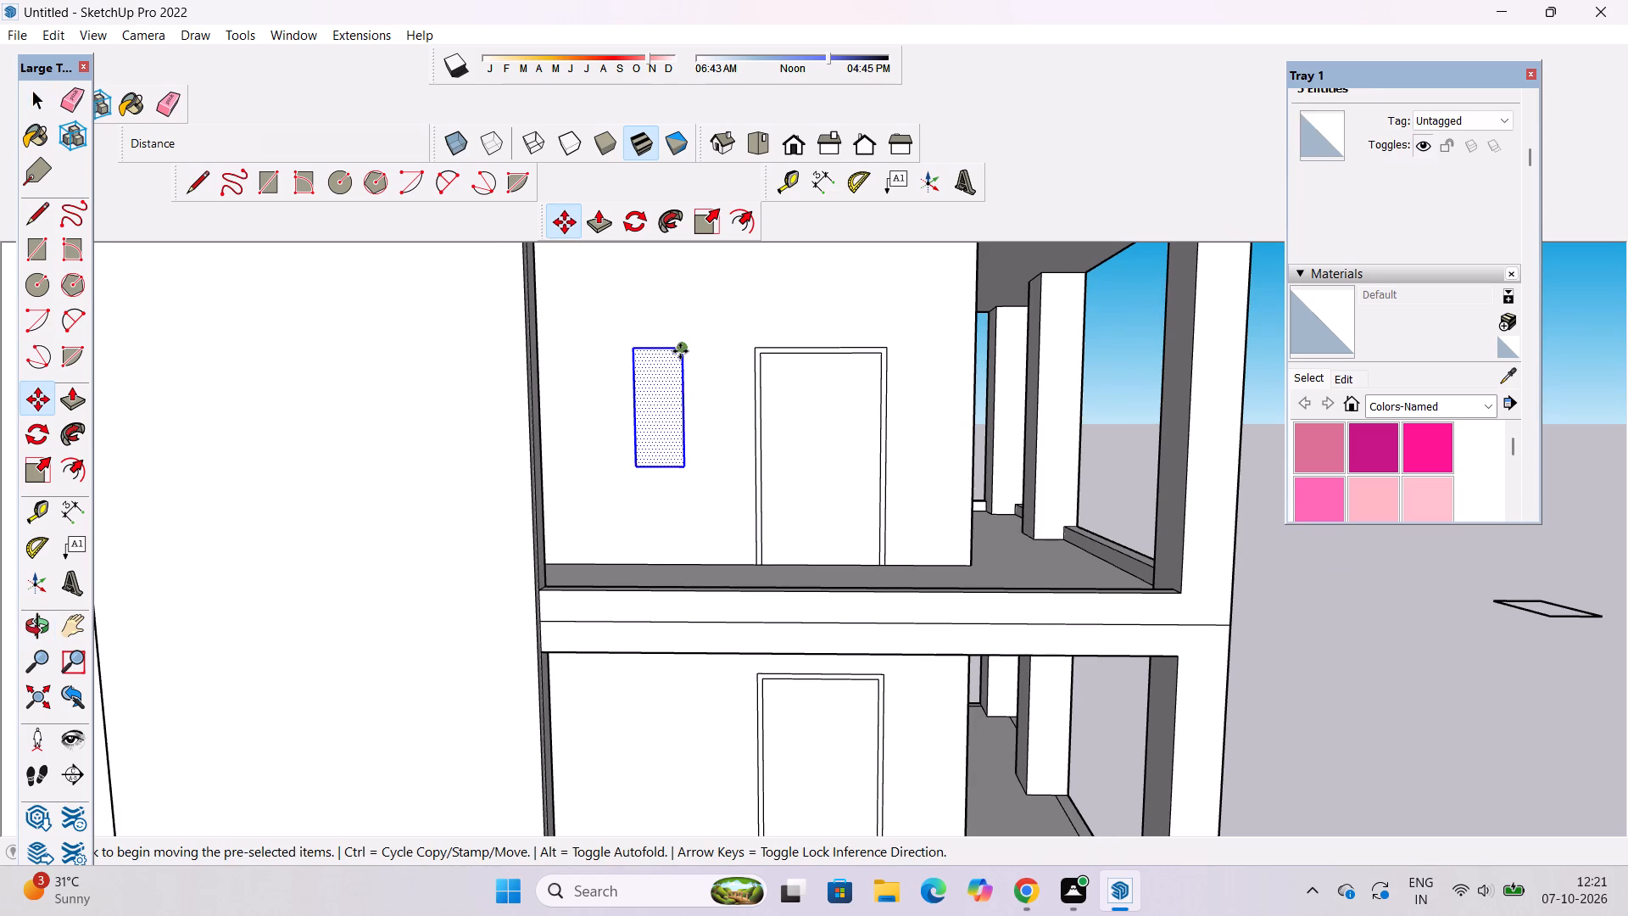
pyautogui.click(680, 351)
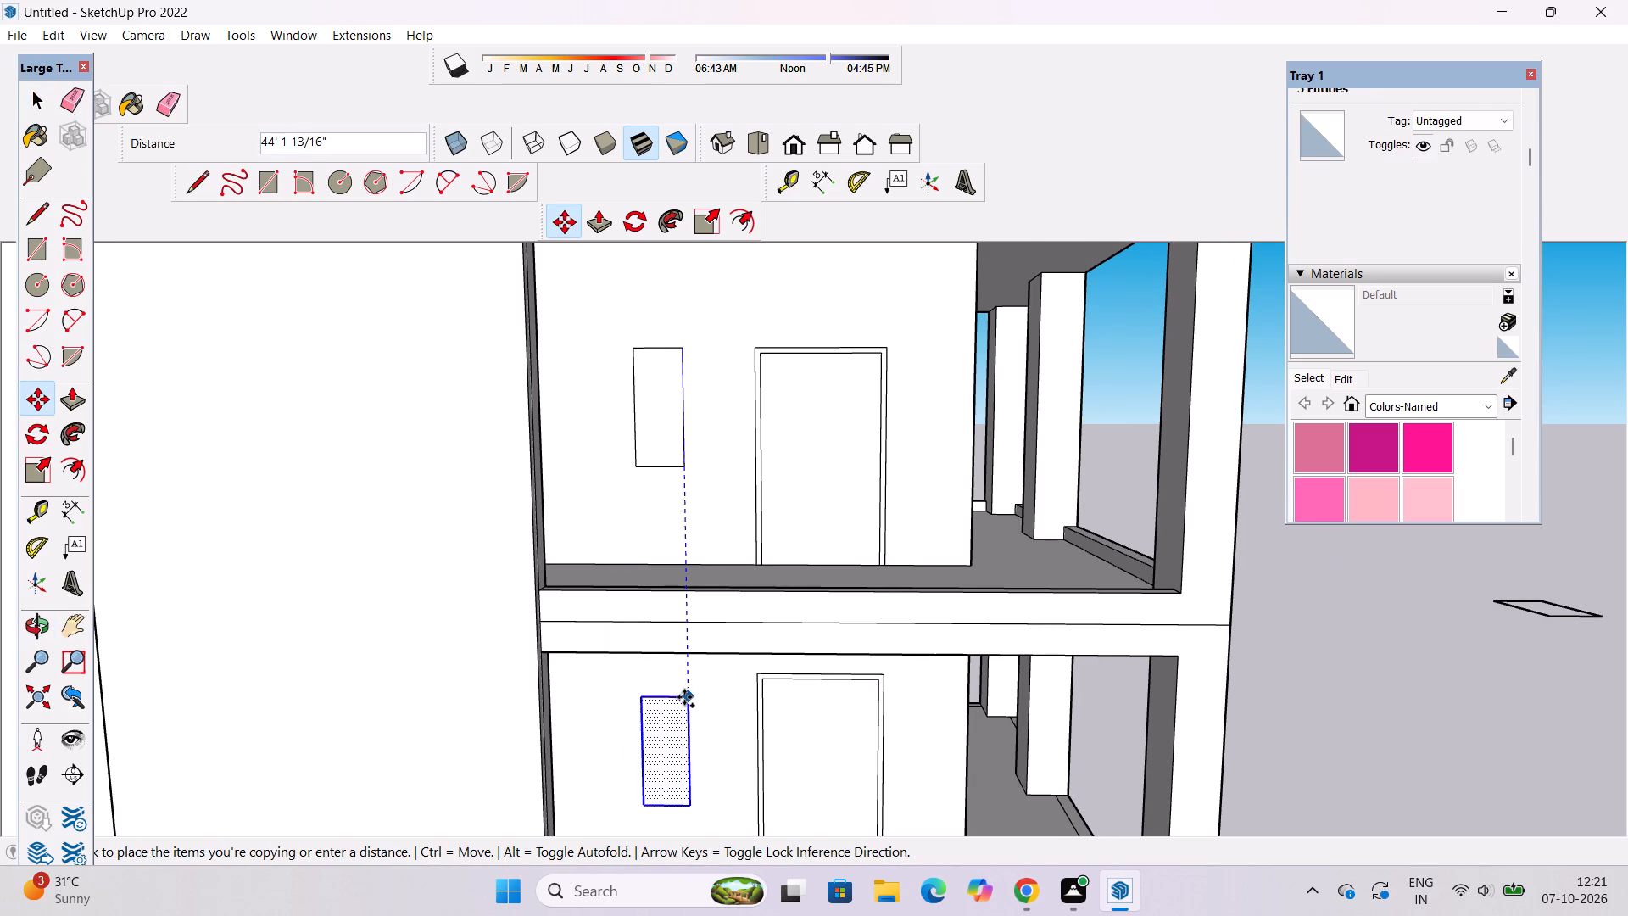
pyautogui.scroll(10, 684, 700)
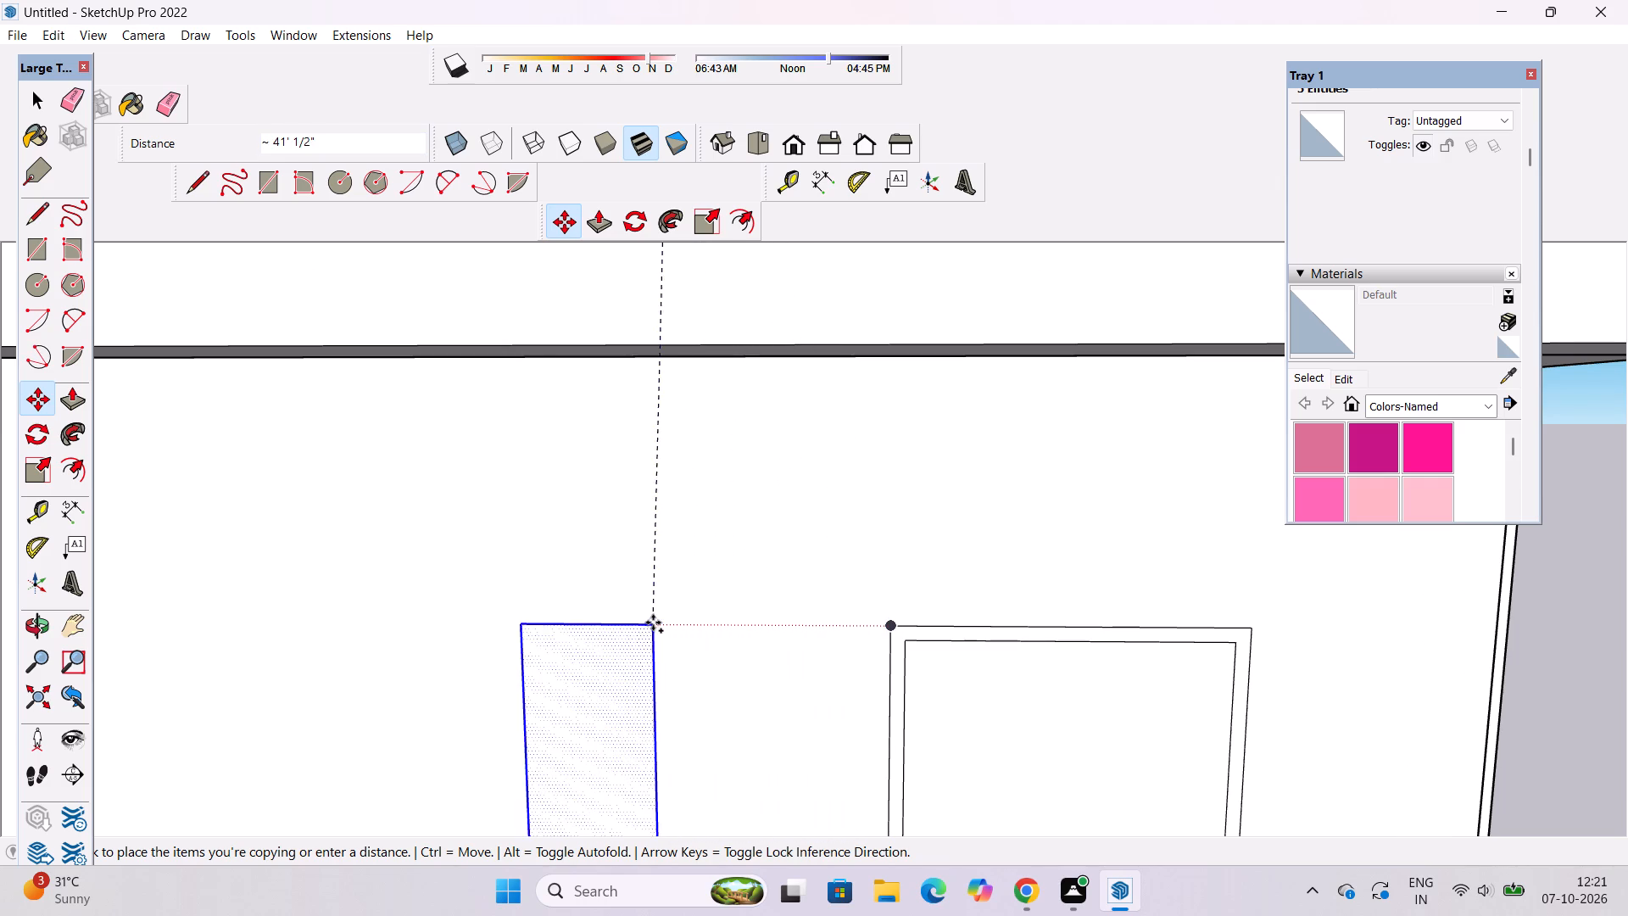
pyautogui.scroll(-4, 601, 617)
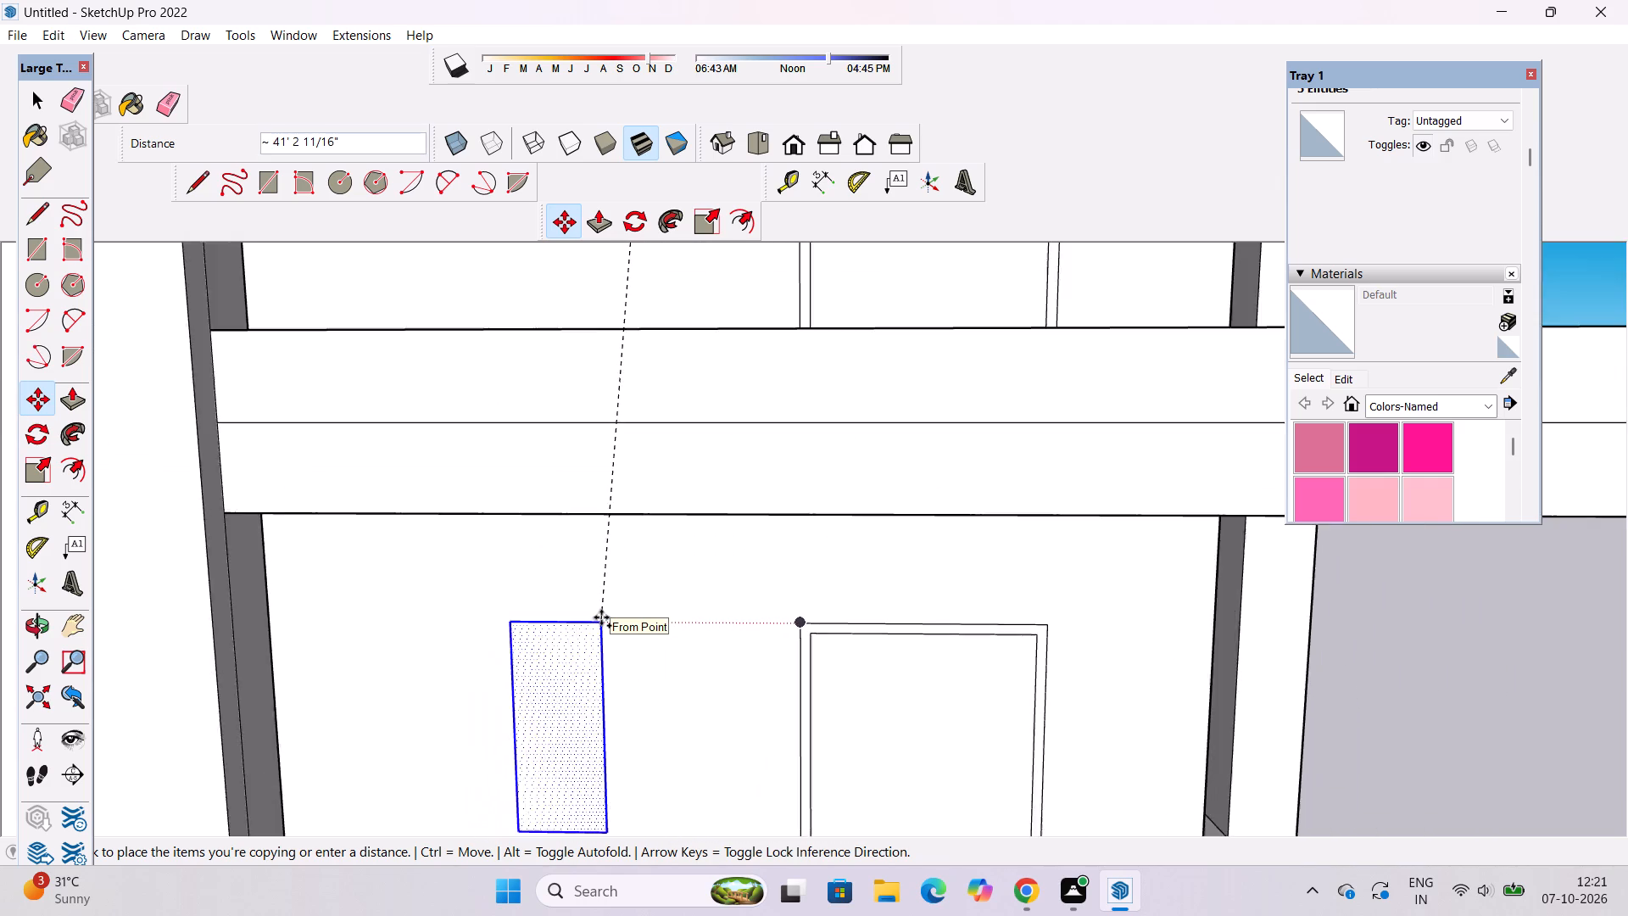
pyautogui.scroll(-7, 601, 617)
pyautogui.scroll(4, 621, 625)
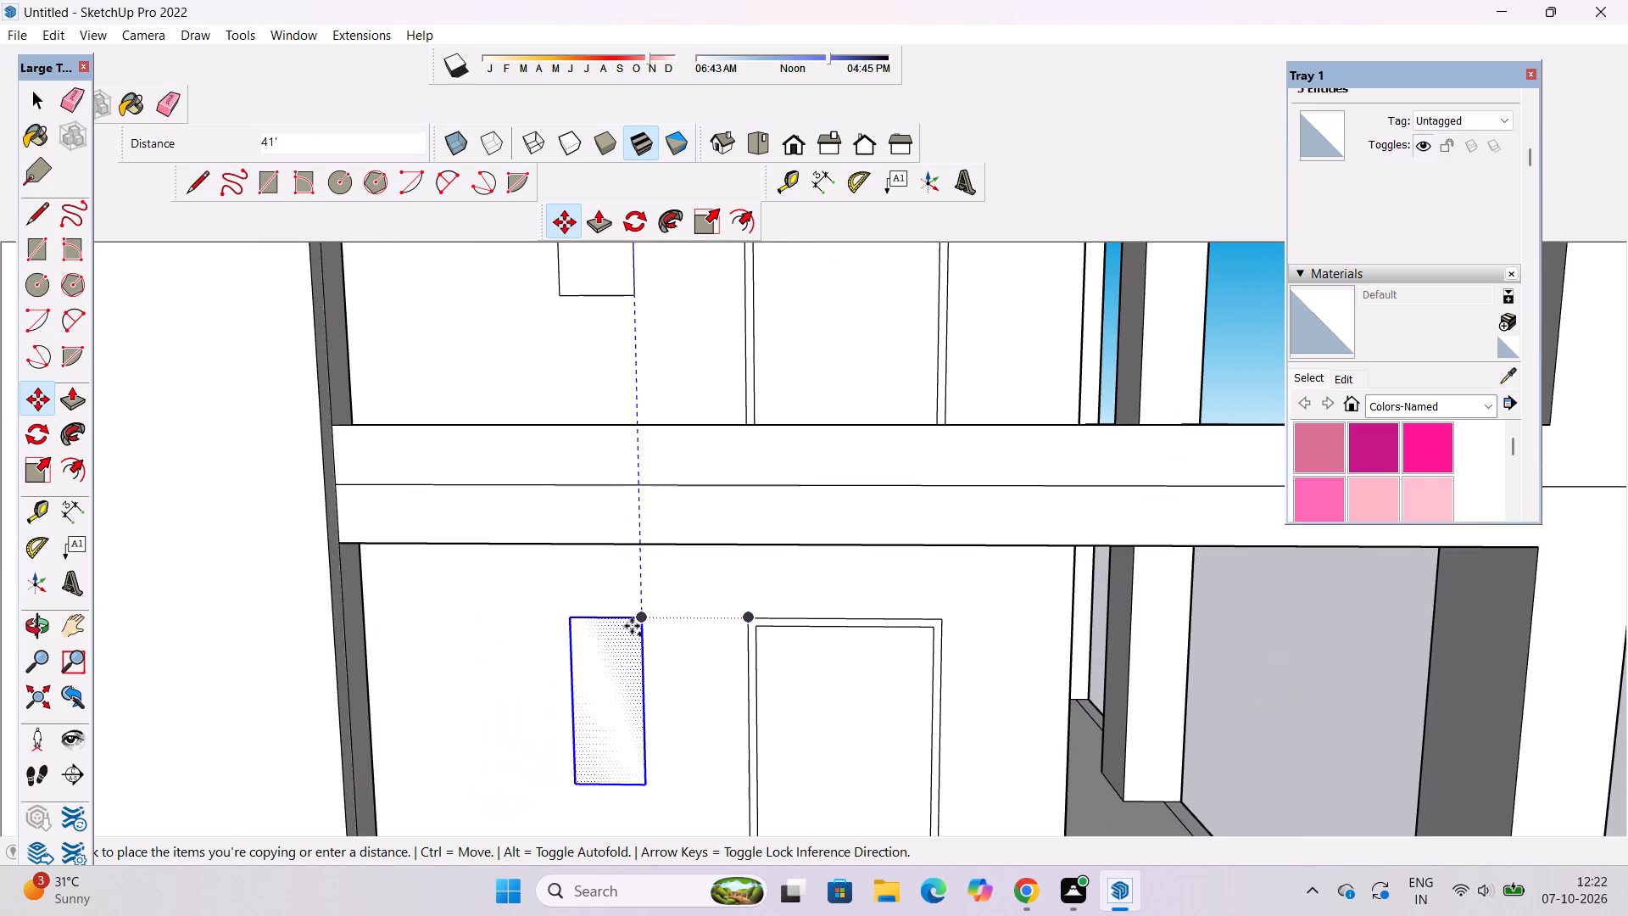
pyautogui.click(632, 626)
pyautogui.press('space')
# Examine the copied window outline's alignment with the door and the windows in the bays above, and clear the selection.
pyautogui.press('o')
pyautogui.moveTo(954, 641); pyautogui.dragTo(801, 630)
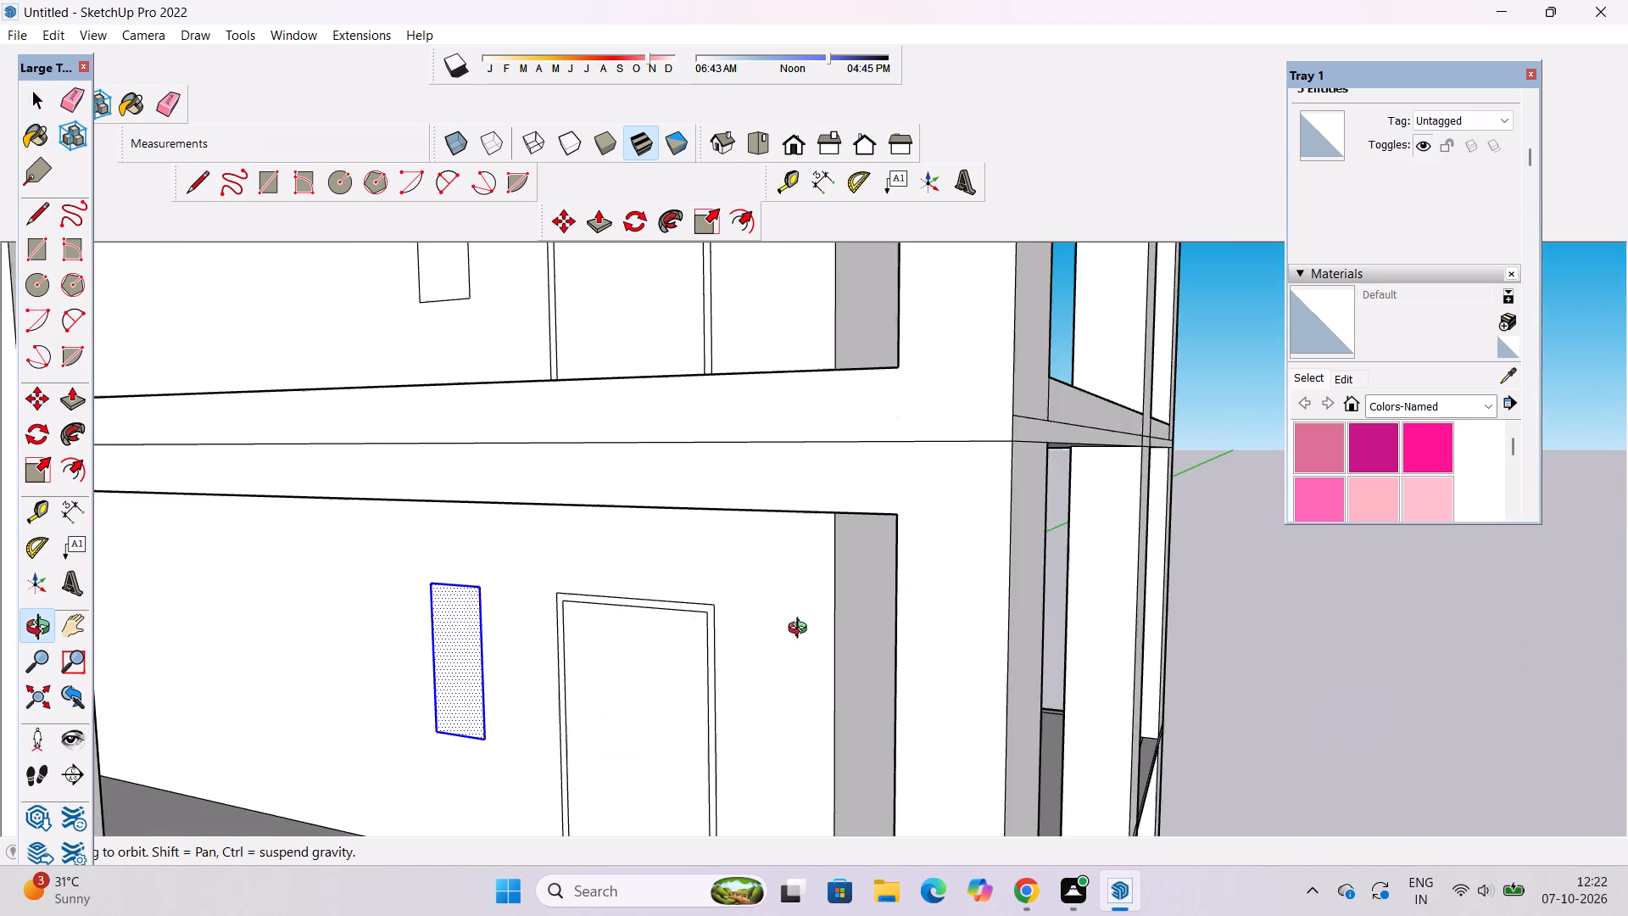
pyautogui.moveTo(801, 630); pyautogui.dragTo(800, 628)
pyautogui.keyDown('shift'); pyautogui.moveTo(669, 619); pyautogui.dragTo(701, 607); pyautogui.keyUp('shift')
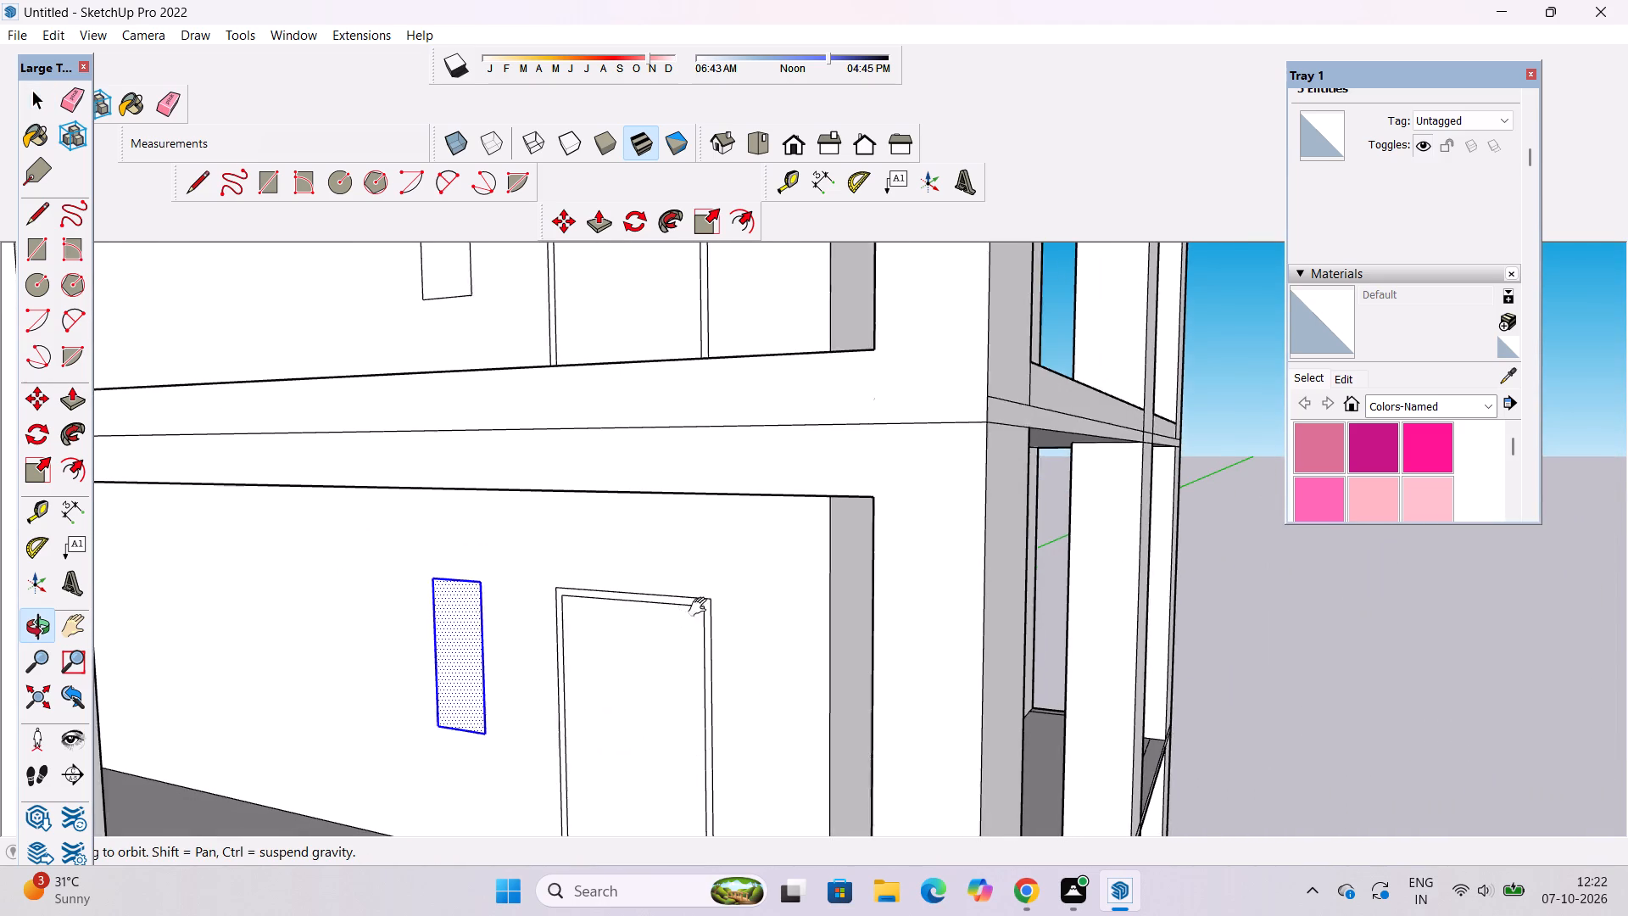
pyautogui.keyDown('shift'); pyautogui.moveTo(701, 607); pyautogui.dragTo(746, 585); pyautogui.keyUp('shift')
pyautogui.moveTo(747, 593); pyautogui.dragTo(734, 622)
pyautogui.scroll(1, 732, 624)
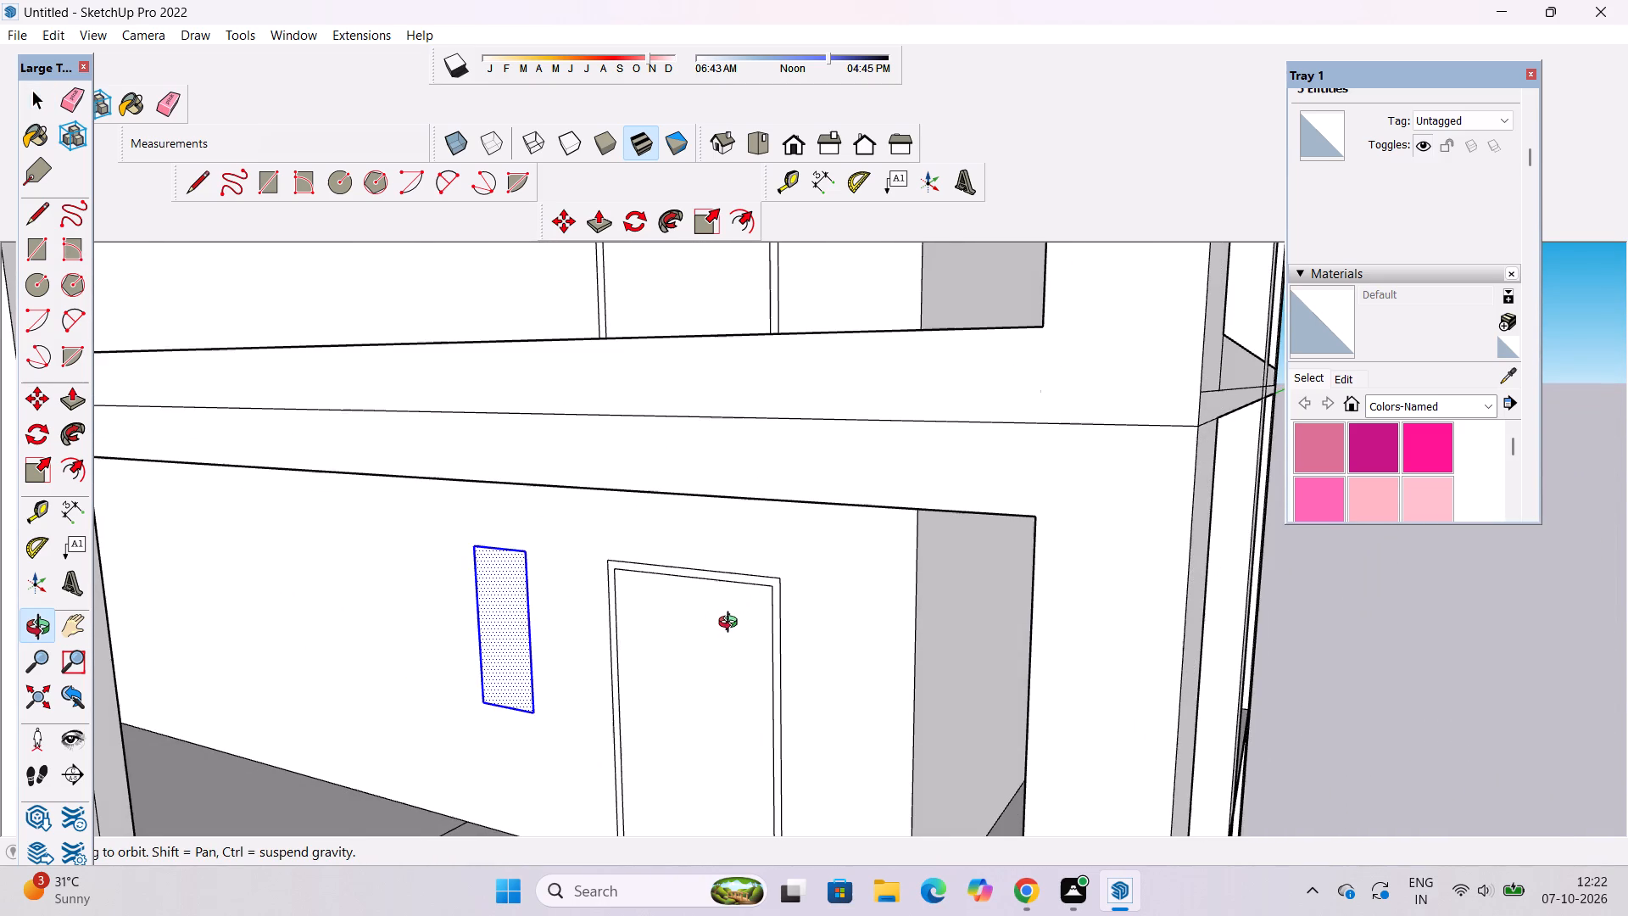
pyautogui.scroll(3, 732, 624)
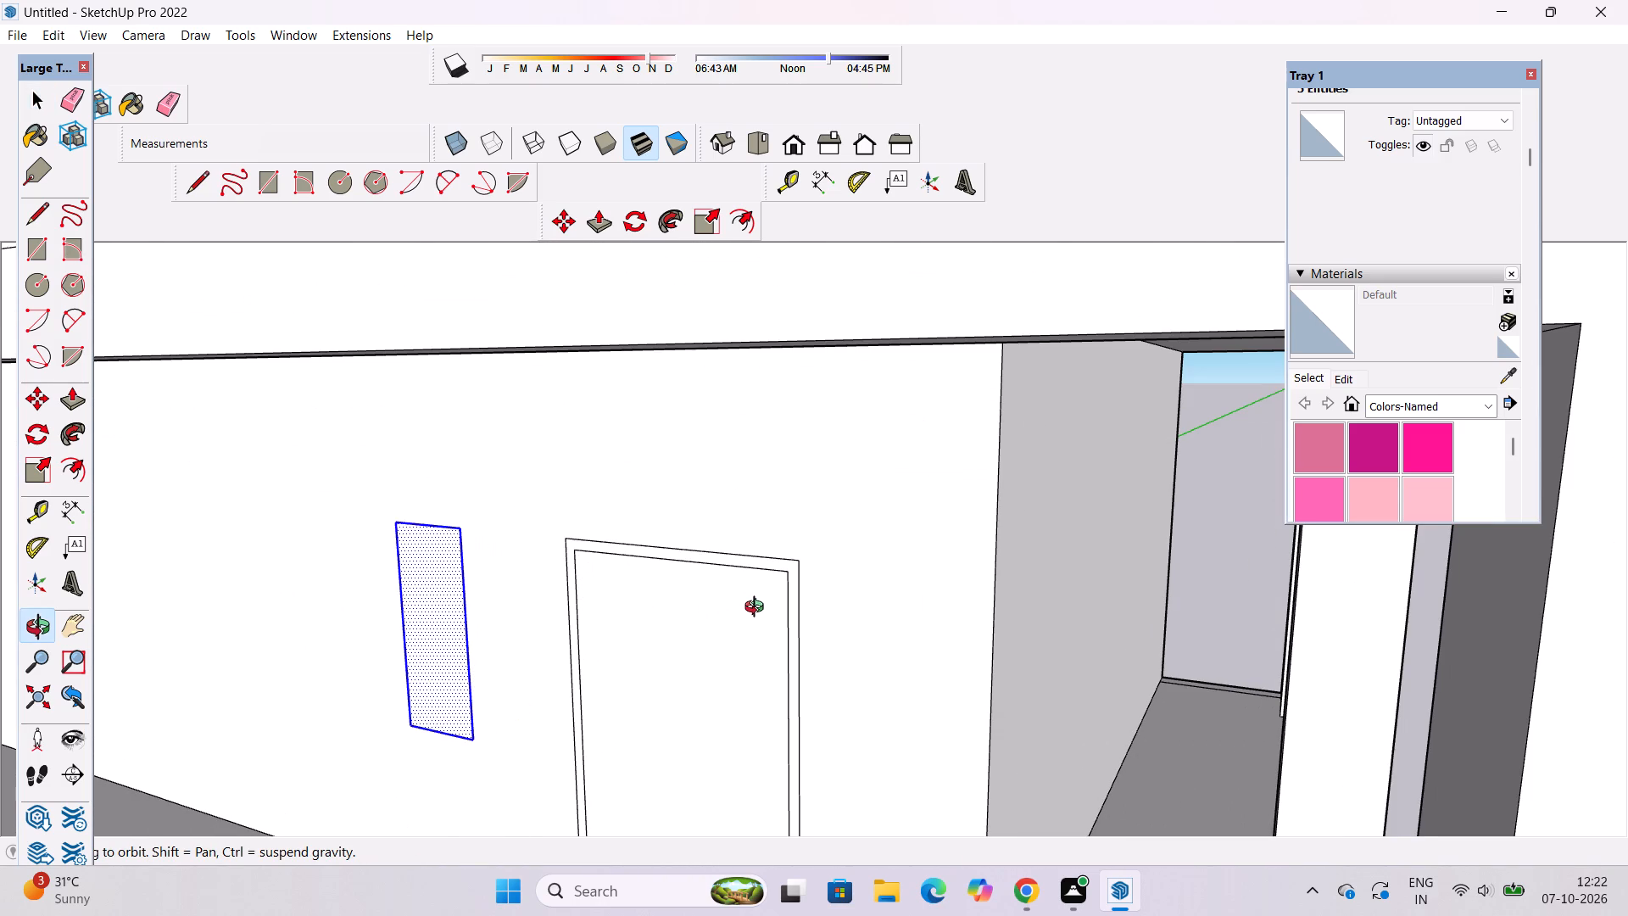
pyautogui.keyDown('shift'); pyautogui.moveTo(758, 611); pyautogui.dragTo(753, 672); pyautogui.keyUp('shift')
pyautogui.moveTo(747, 682); pyautogui.dragTo(741, 600)
pyautogui.scroll(-3, 741, 599)
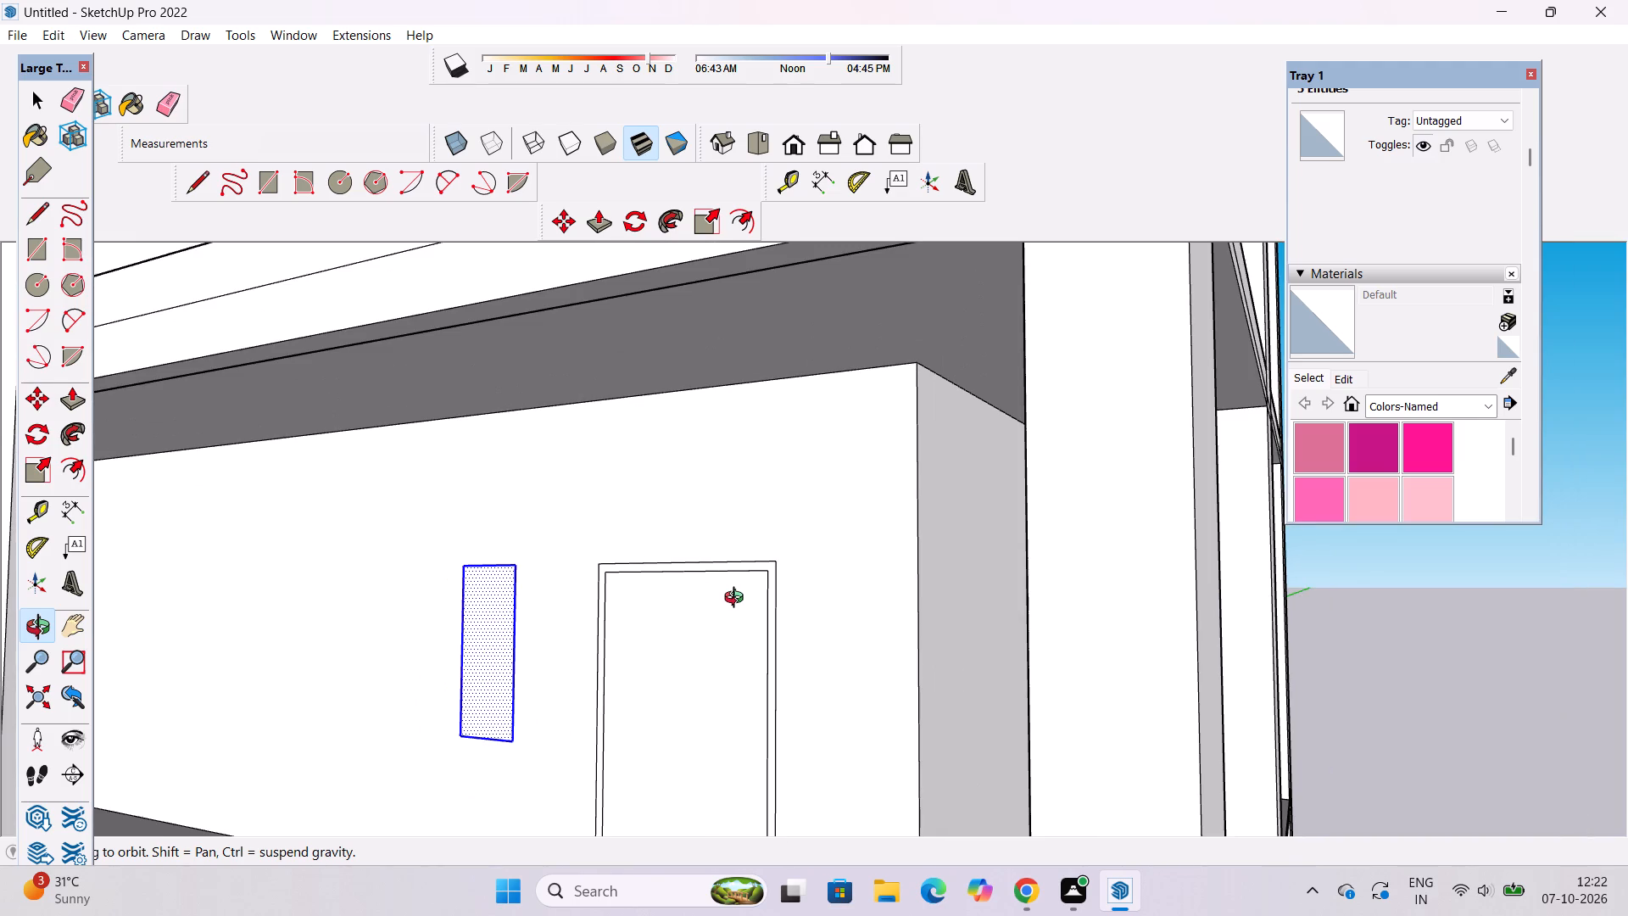
pyautogui.scroll(-5, 738, 600)
pyautogui.keyDown('shift'); pyautogui.moveTo(737, 600); pyautogui.dragTo(735, 609); pyautogui.keyUp('shift')
pyautogui.click(735, 609)
pyautogui.scroll(-3, 738, 612)
pyautogui.keyDown('shift'); pyautogui.moveTo(738, 612); pyautogui.dragTo(731, 603); pyautogui.keyUp('shift')
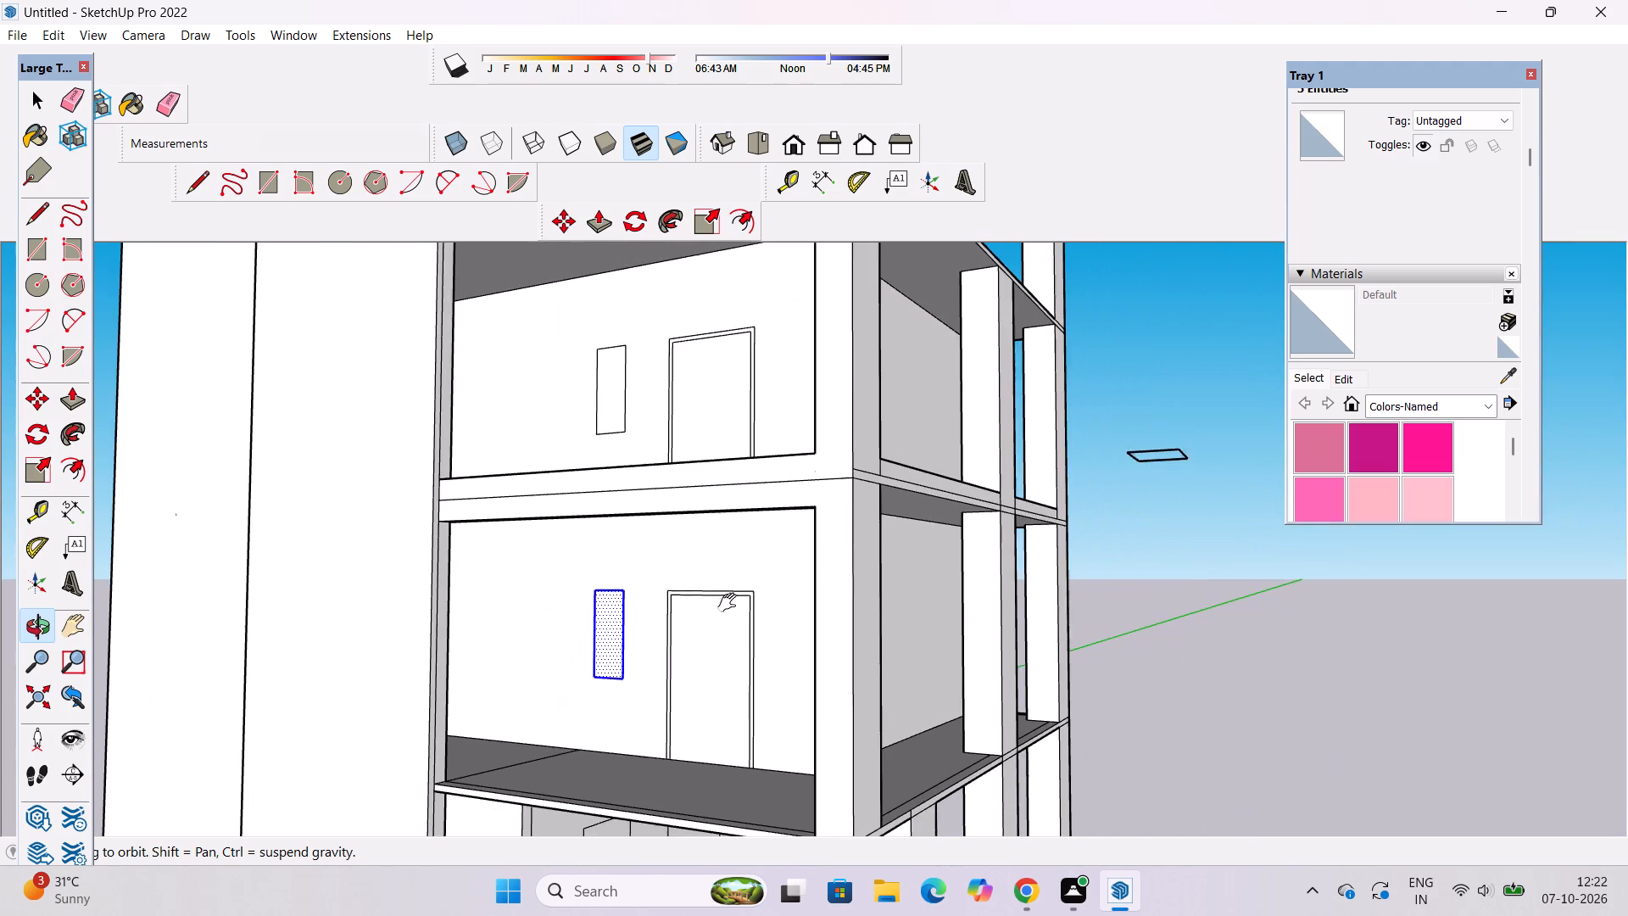
pyautogui.keyDown('shift'); pyautogui.moveTo(731, 603); pyautogui.dragTo(729, 600); pyautogui.keyUp('shift')
pyautogui.moveTo(722, 600); pyautogui.dragTo(776, 631)
pyautogui.scroll(3, 659, 679)
pyautogui.keyDown('shift'); pyautogui.moveTo(659, 671); pyautogui.dragTo(588, 664); pyautogui.keyUp('shift')
pyautogui.moveTo(586, 661); pyautogui.dragTo(600, 659)
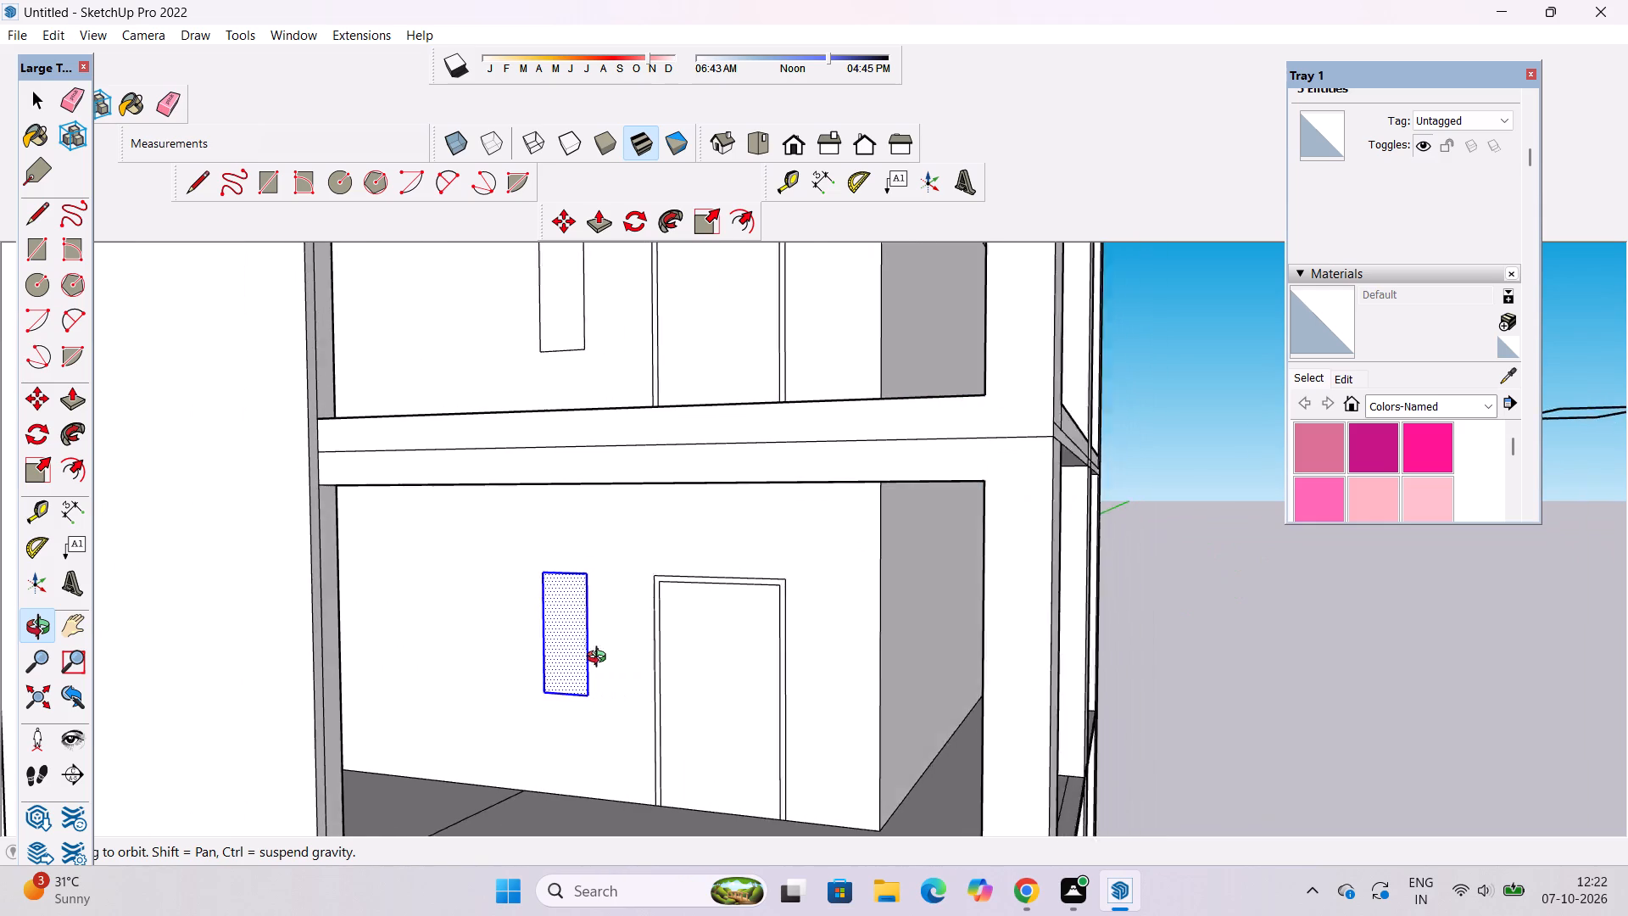
pyautogui.moveTo(600, 659); pyautogui.dragTo(610, 658)
pyautogui.moveTo(610, 658); pyautogui.dragTo(654, 679)
pyautogui.keyDown('shift'); pyautogui.moveTo(655, 679); pyautogui.dragTo(663, 652); pyautogui.keyUp('shift')
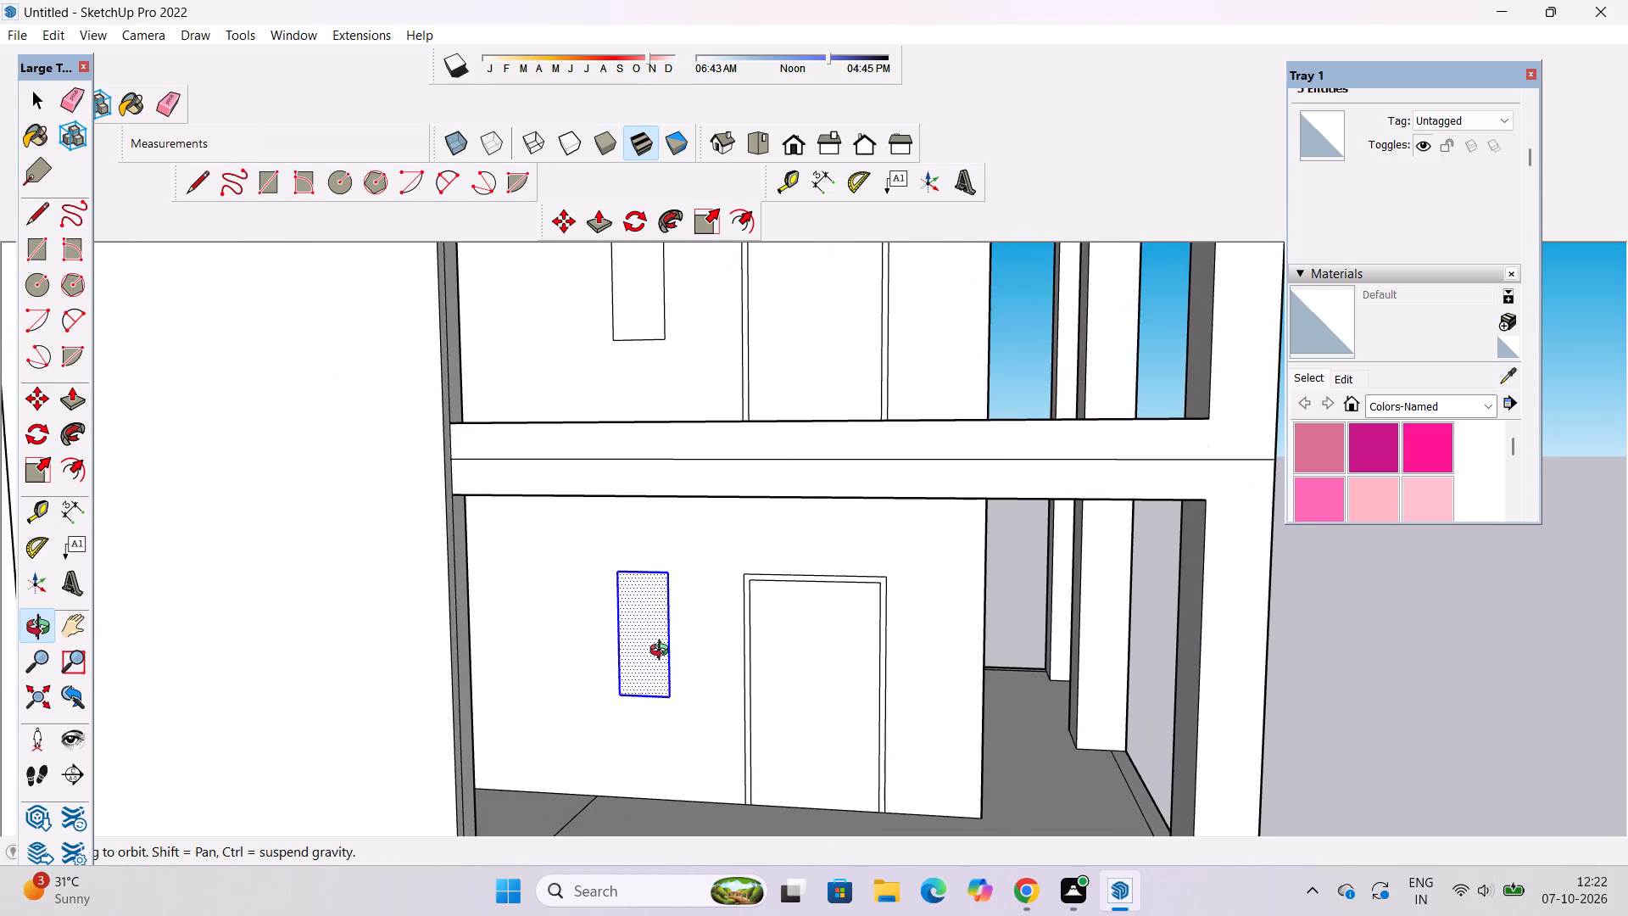
pyautogui.scroll(-3, 663, 636)
pyautogui.keyDown('shift'); pyautogui.moveTo(667, 628); pyautogui.dragTo(667, 665); pyautogui.keyUp('shift')
pyautogui.scroll(-4, 668, 665)
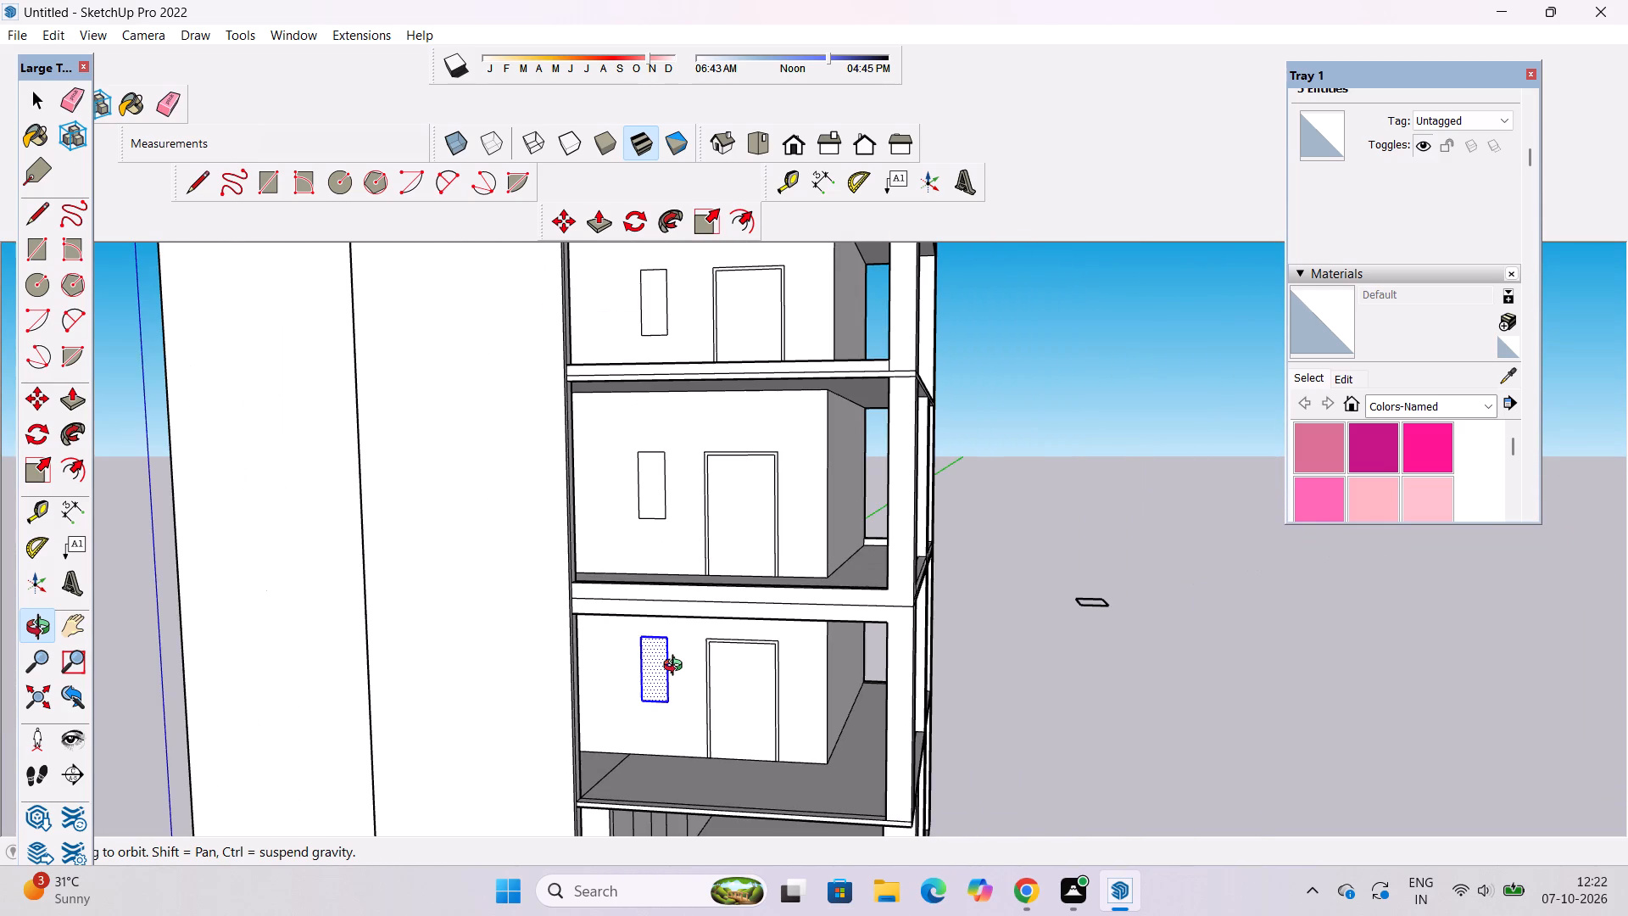
pyautogui.scroll(-2, 677, 657)
pyautogui.keyDown('shift'); pyautogui.moveTo(677, 657); pyautogui.dragTo(676, 632); pyautogui.keyUp('shift')
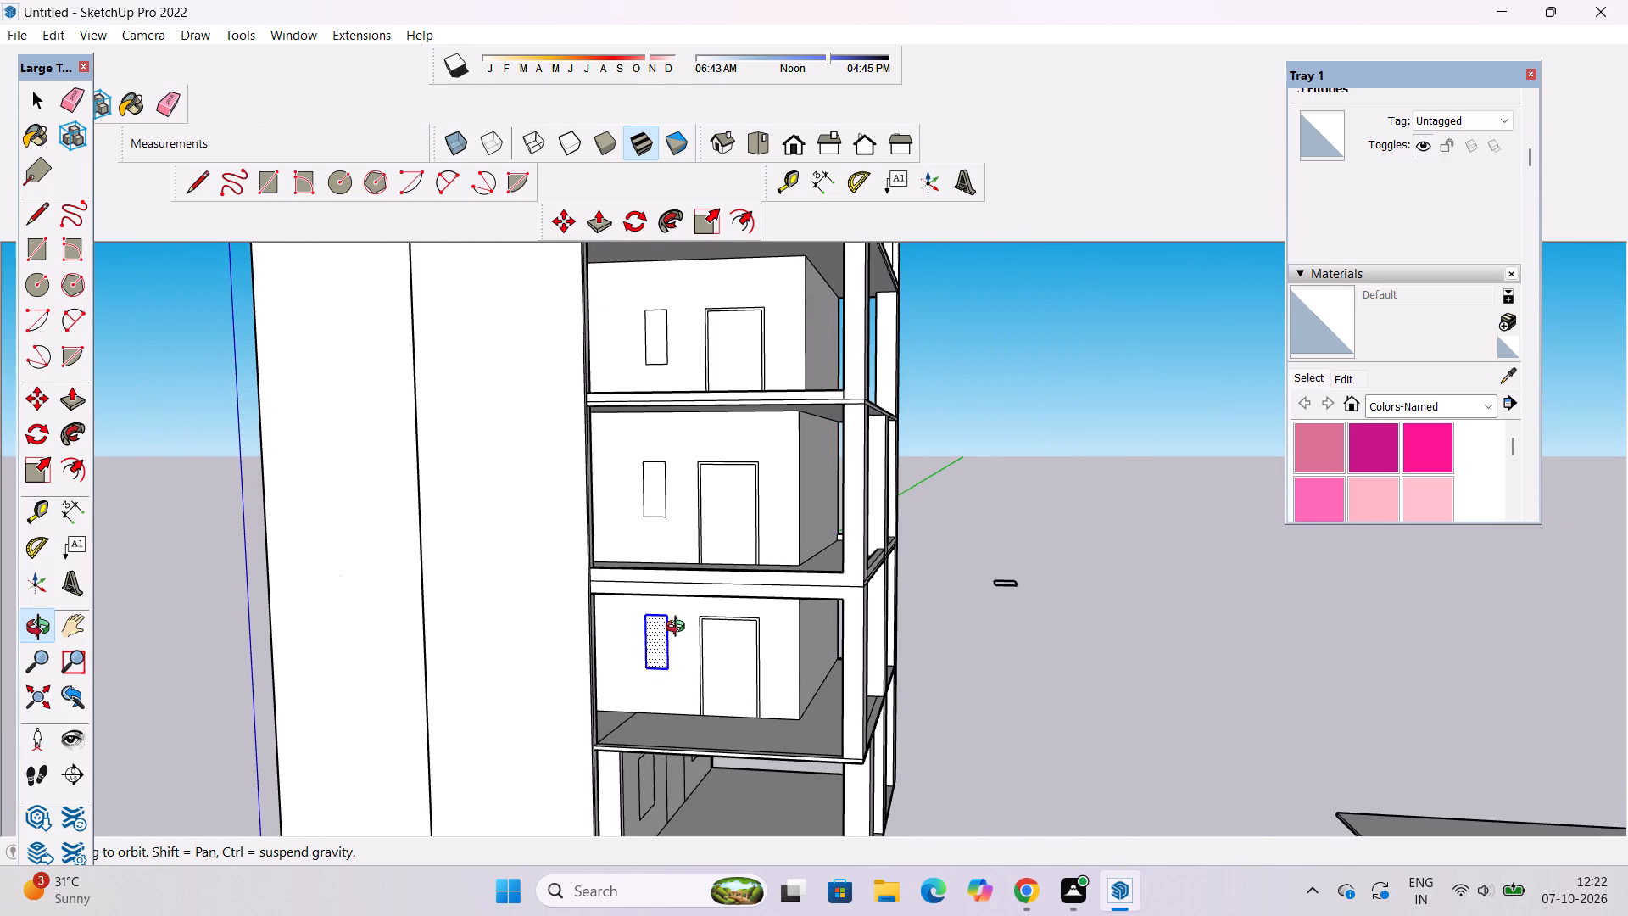
pyautogui.keyDown('shift'); pyautogui.click(690, 628); pyautogui.keyUp('shift')
pyautogui.keyDown('shift'); pyautogui.moveTo(694, 638); pyautogui.dragTo(677, 638); pyautogui.keyUp('shift')
pyautogui.moveTo(677, 638); pyautogui.dragTo(676, 638)
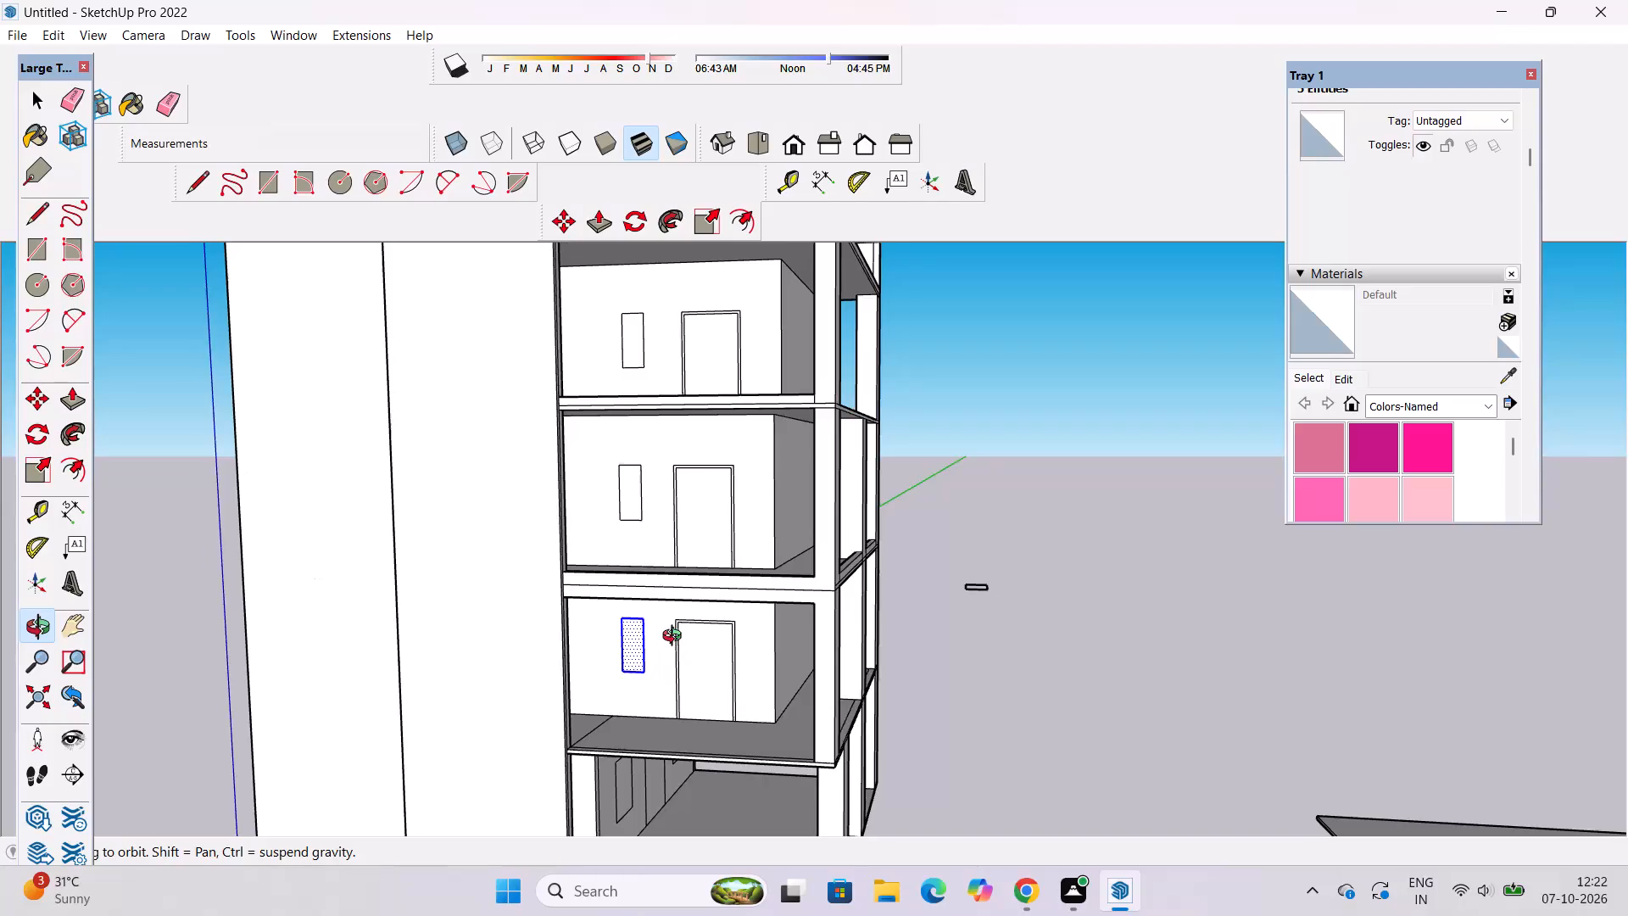
pyautogui.moveTo(676, 638); pyautogui.dragTo(698, 661)
pyautogui.keyDown('shift'); pyautogui.moveTo(699, 661); pyautogui.dragTo(649, 671); pyautogui.keyUp('shift')
pyautogui.moveTo(648, 671); pyautogui.dragTo(666, 688)
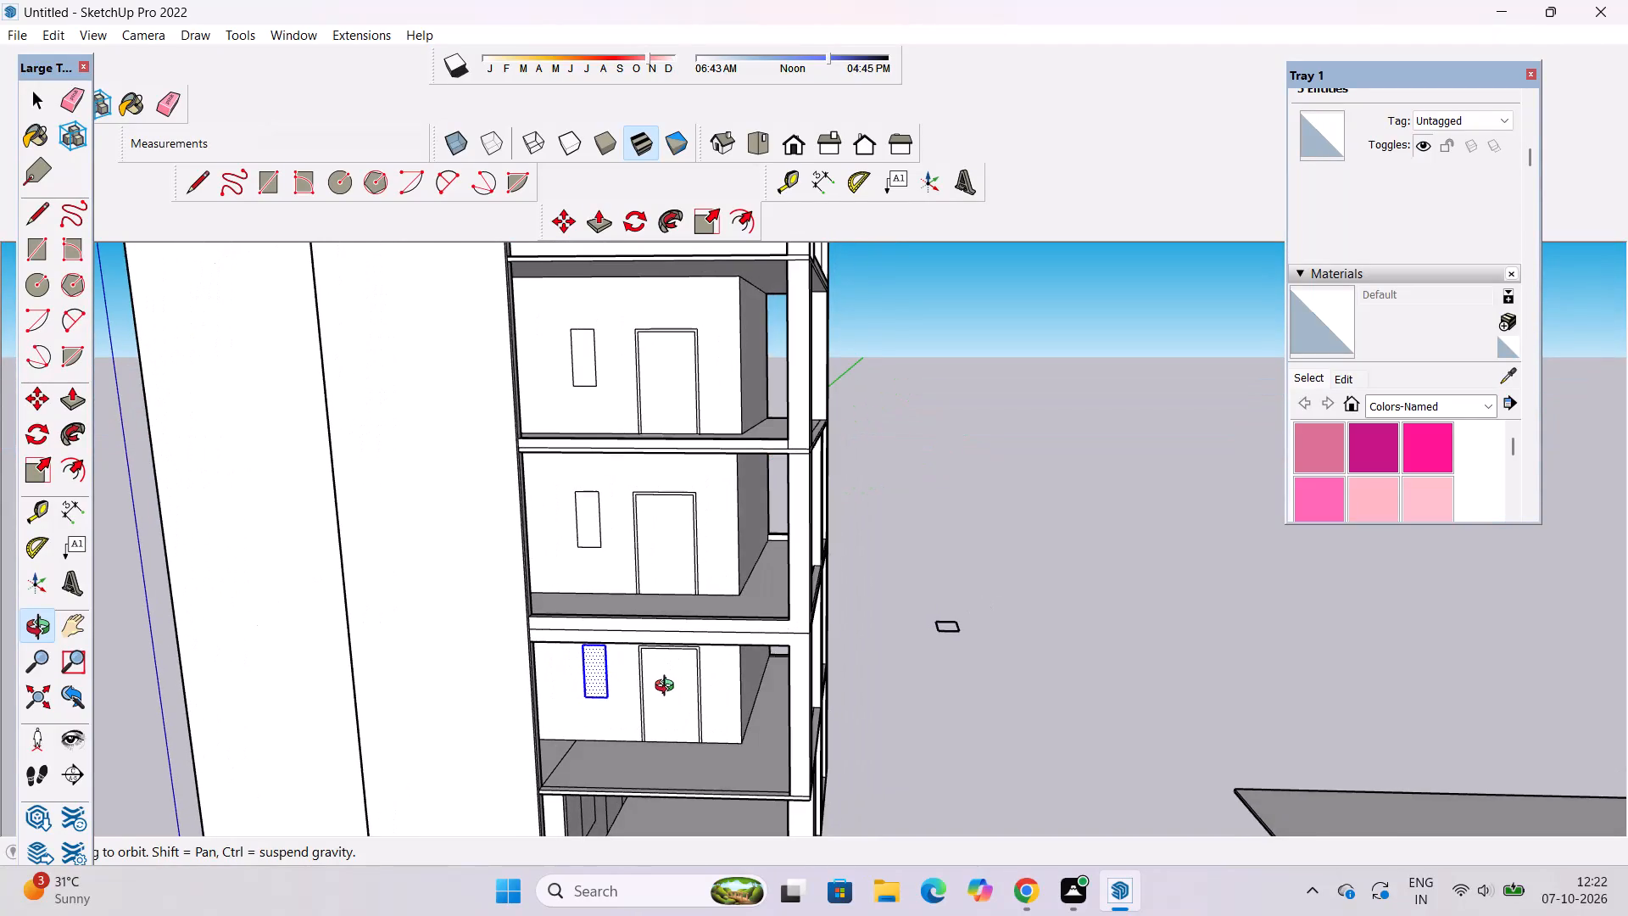
pyautogui.scroll(3, 668, 688)
pyautogui.keyDown('shift'); pyautogui.moveTo(654, 688); pyautogui.dragTo(668, 743); pyautogui.keyUp('shift')
pyautogui.moveTo(643, 725); pyautogui.dragTo(639, 645)
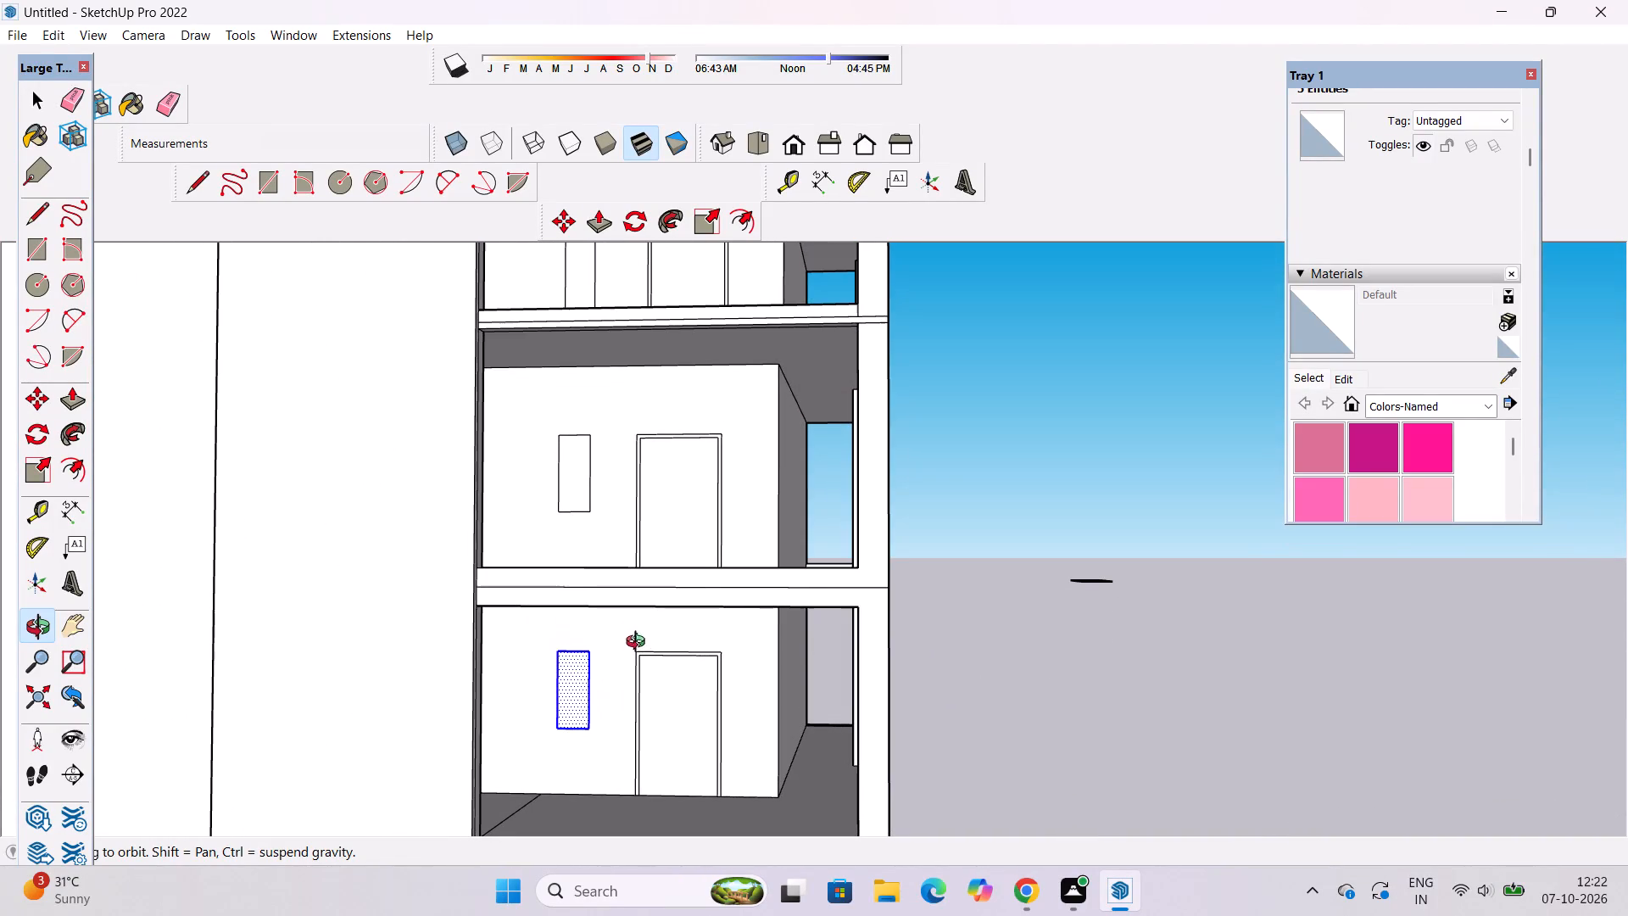
pyautogui.scroll(5, 586, 693)
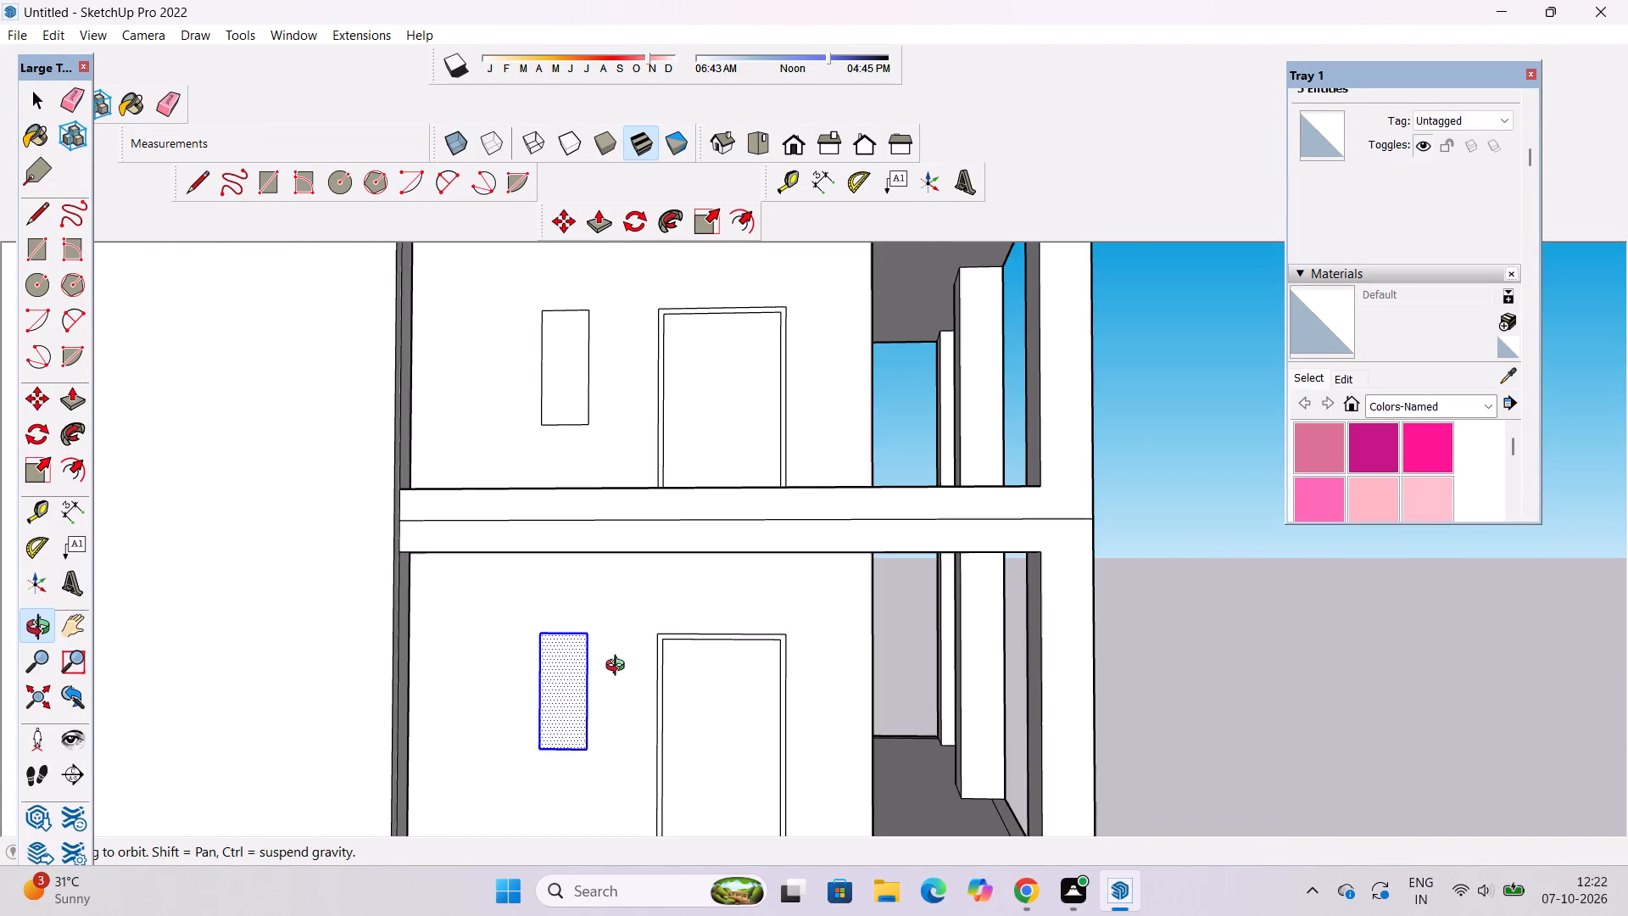
pyautogui.keyDown('shift'); pyautogui.moveTo(622, 671); pyautogui.dragTo(575, 689); pyautogui.keyUp('shift')
pyautogui.click(602, 689)
pyautogui.scroll(4, 608, 691)
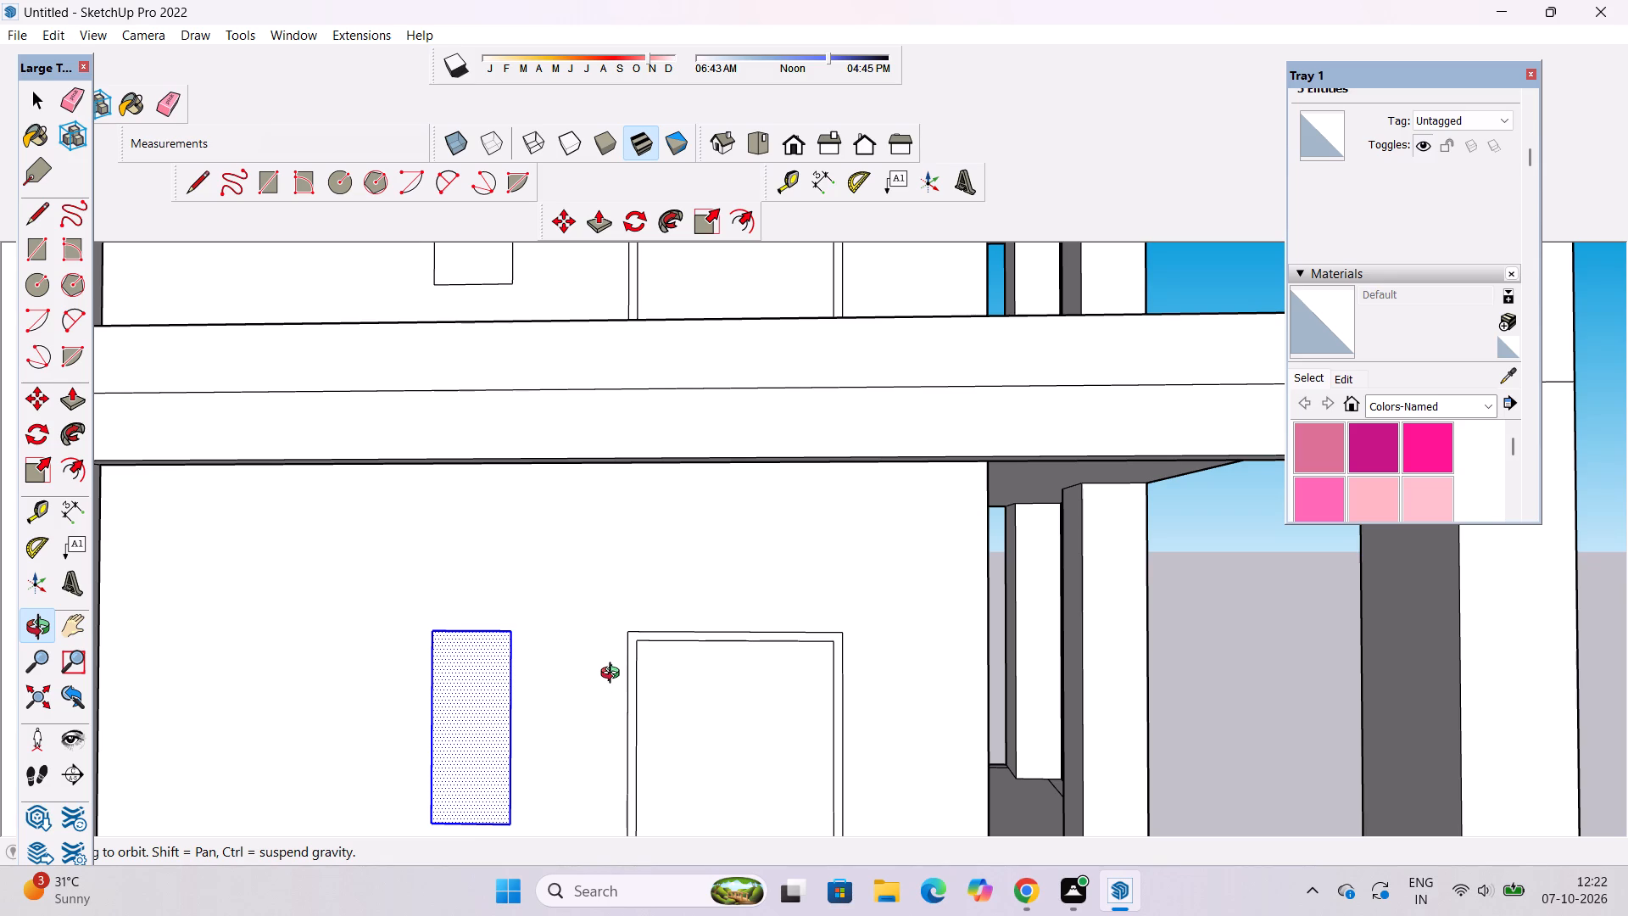
pyautogui.scroll(-3, 614, 678)
pyautogui.moveTo(619, 663); pyautogui.dragTo(633, 693)
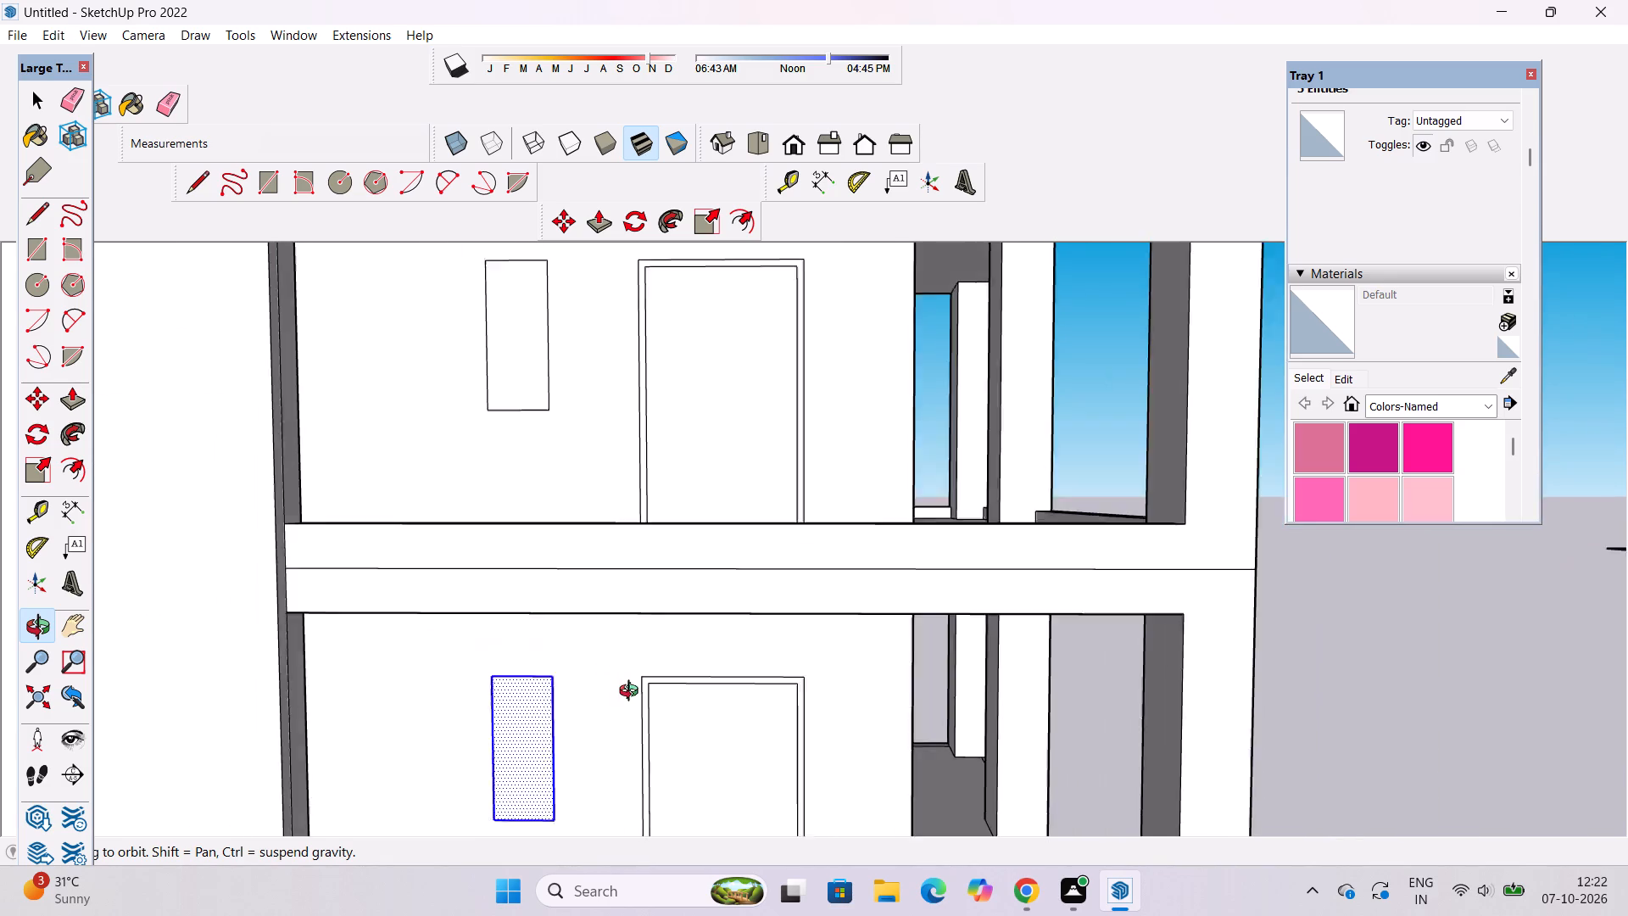
pyautogui.moveTo(633, 693); pyautogui.dragTo(649, 753)
pyautogui.scroll(-4, 664, 667)
pyautogui.keyDown('shift'); pyautogui.moveTo(687, 667); pyautogui.dragTo(636, 701); pyautogui.keyUp('shift')
pyautogui.keyDown('shift'); pyautogui.moveTo(628, 711); pyautogui.dragTo(609, 689); pyautogui.keyUp('shift')
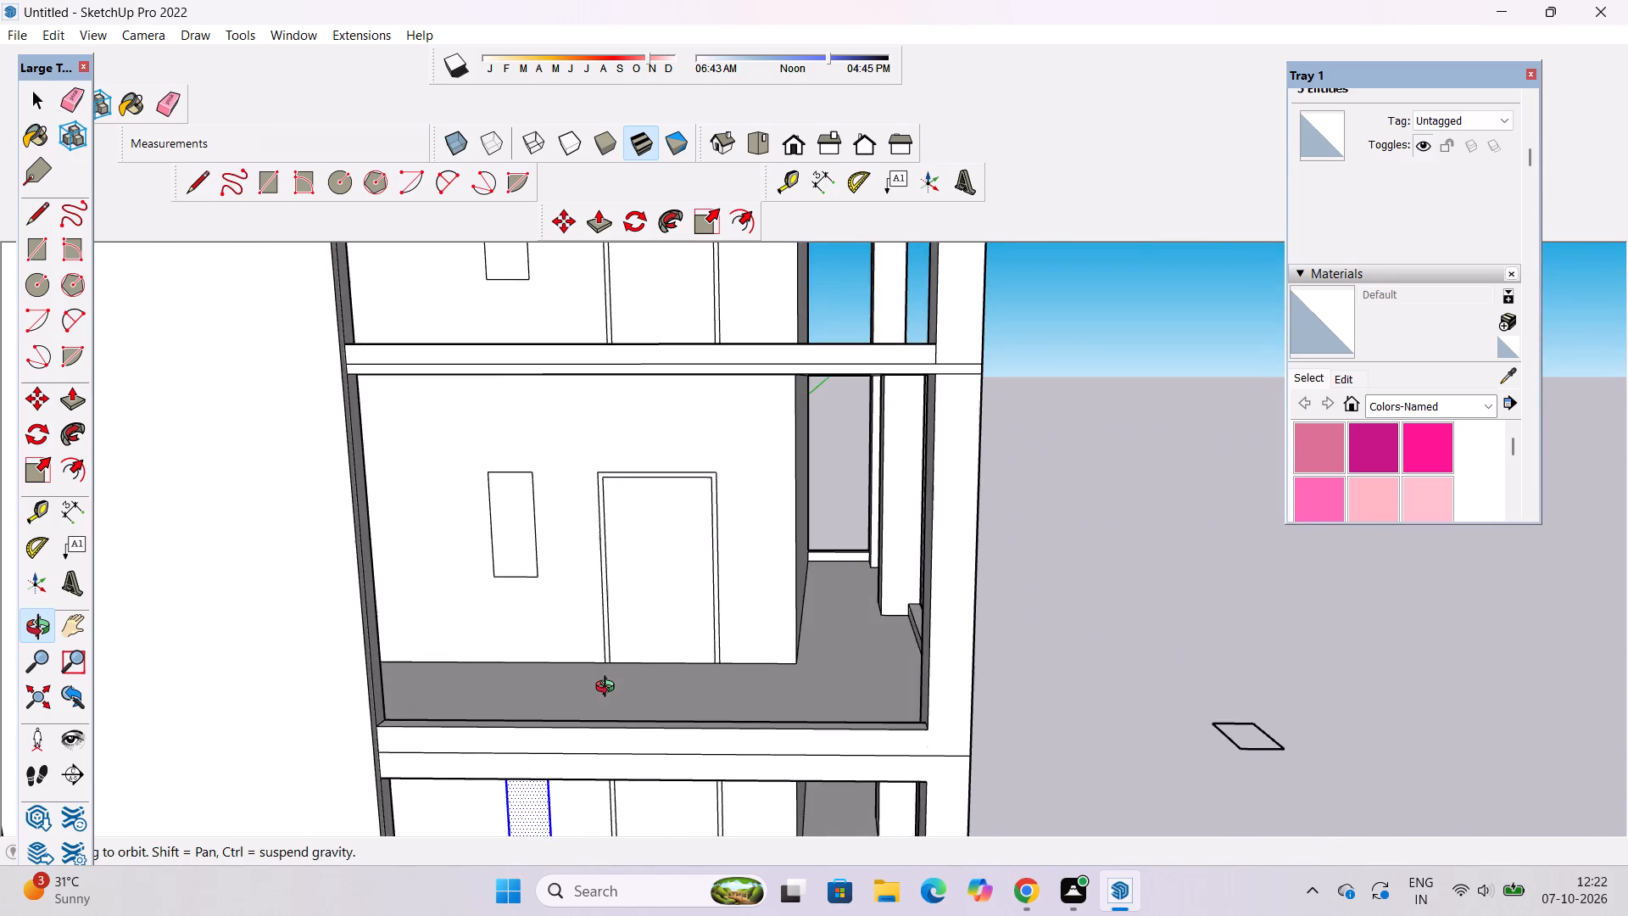
pyautogui.scroll(-4, 607, 678)
pyautogui.keyDown('shift'); pyautogui.moveTo(607, 672); pyautogui.dragTo(608, 720); pyautogui.keyUp('shift')
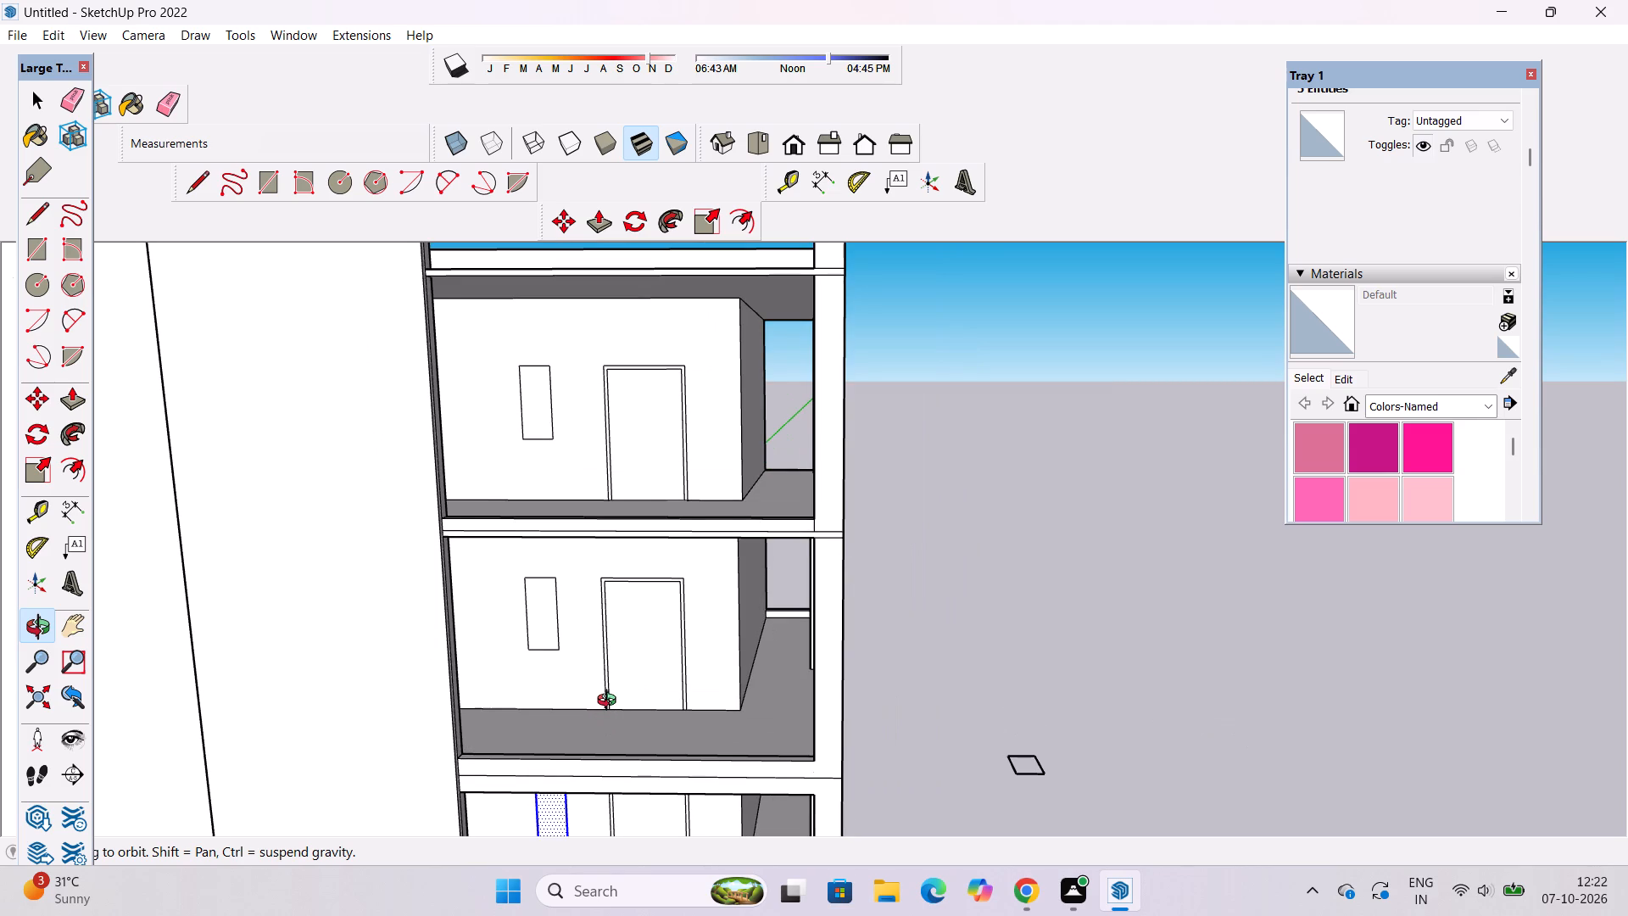
pyautogui.scroll(1, 610, 706)
pyautogui.press('space')
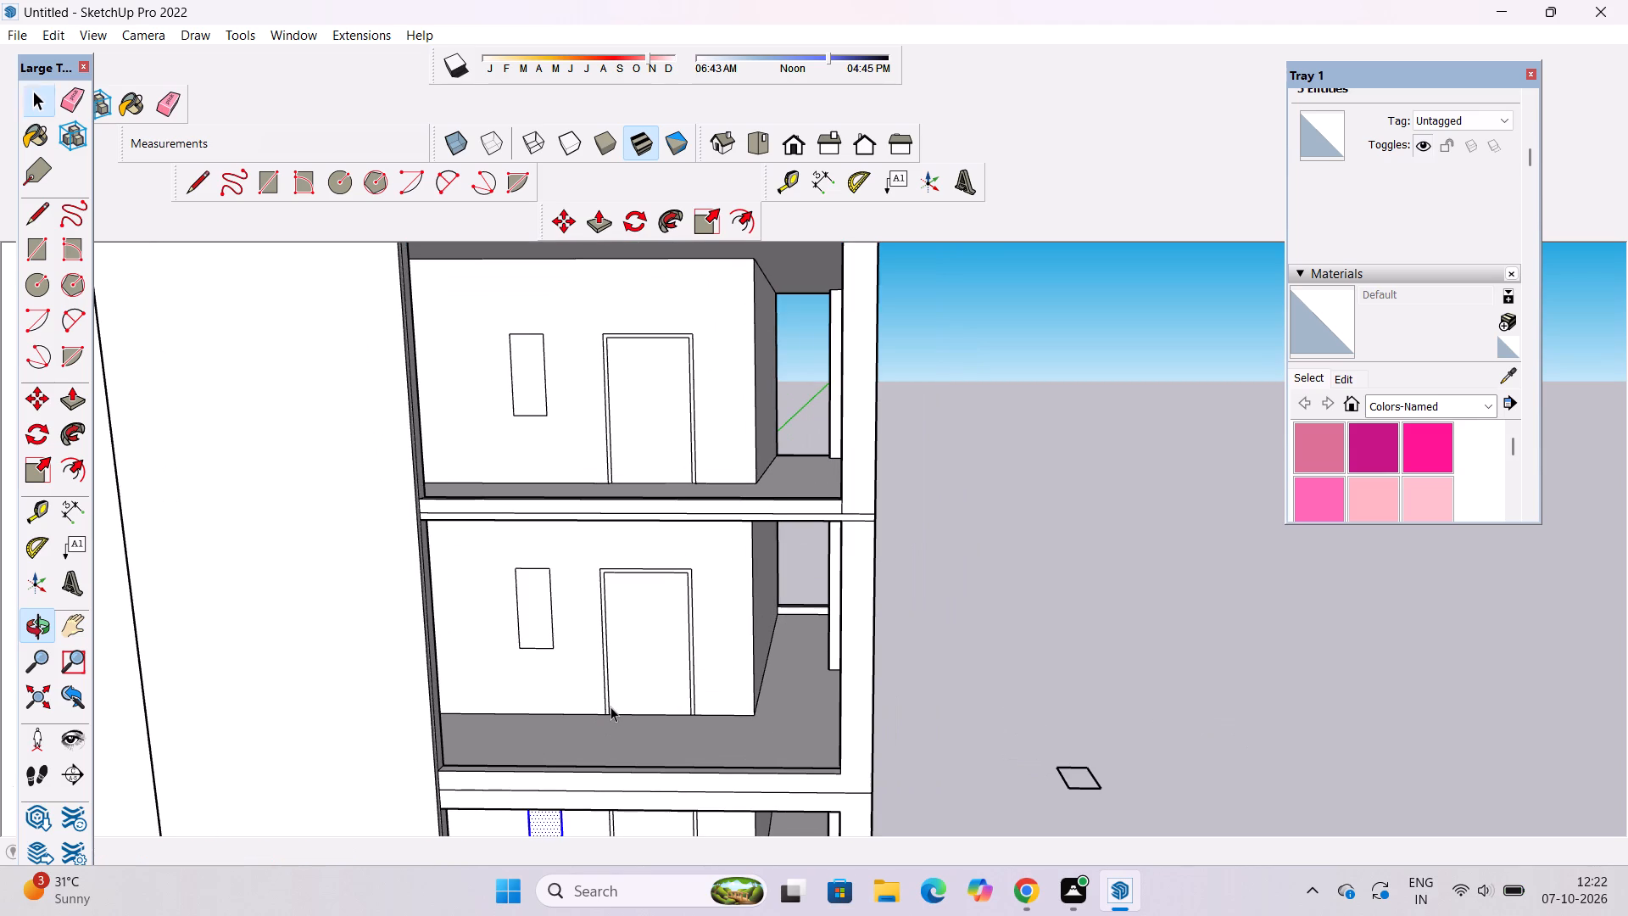
pyautogui.click(1179, 595)
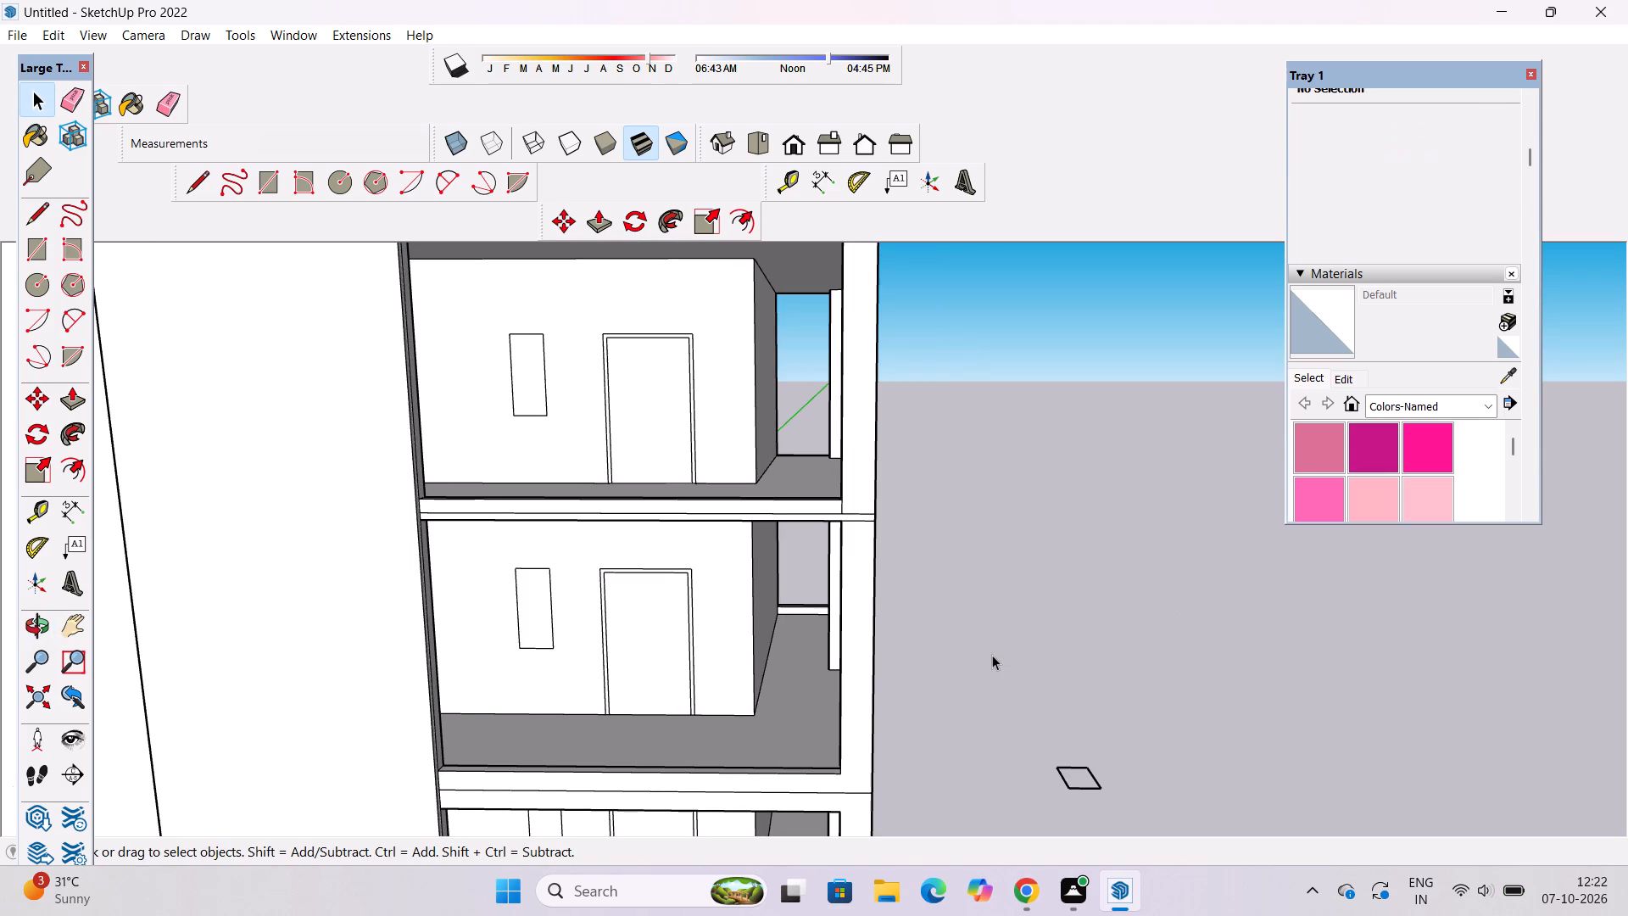
# Offset the window outline two bays above the newest copy inward by 8", matching the adjacent door frame's width.
pyautogui.write('of')
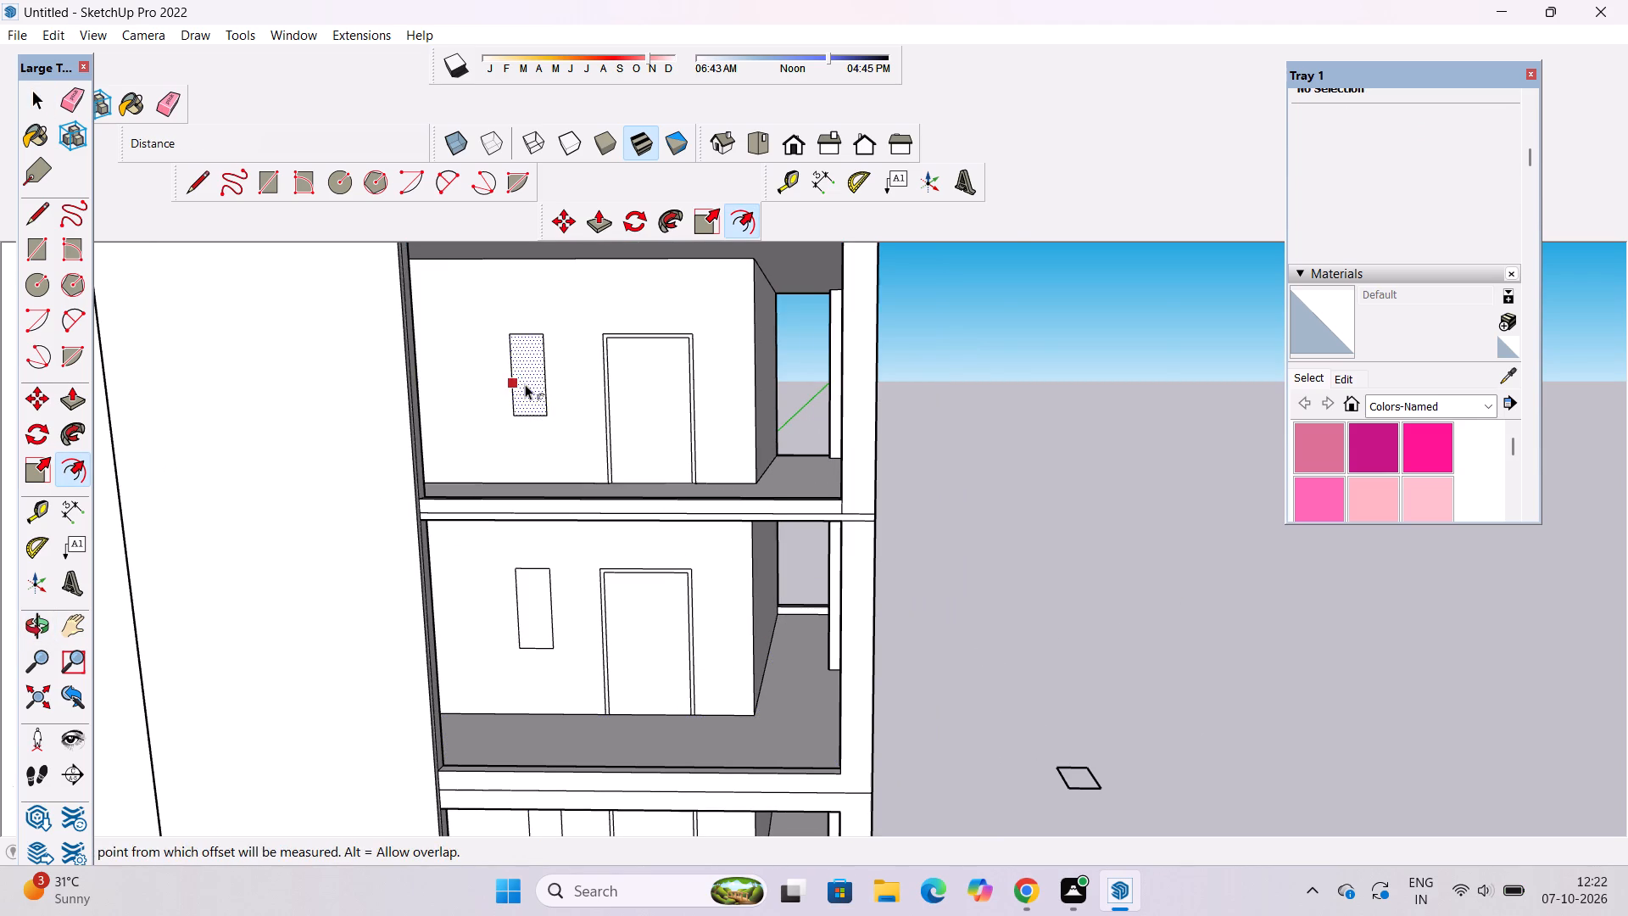
pyautogui.scroll(9, 496, 342)
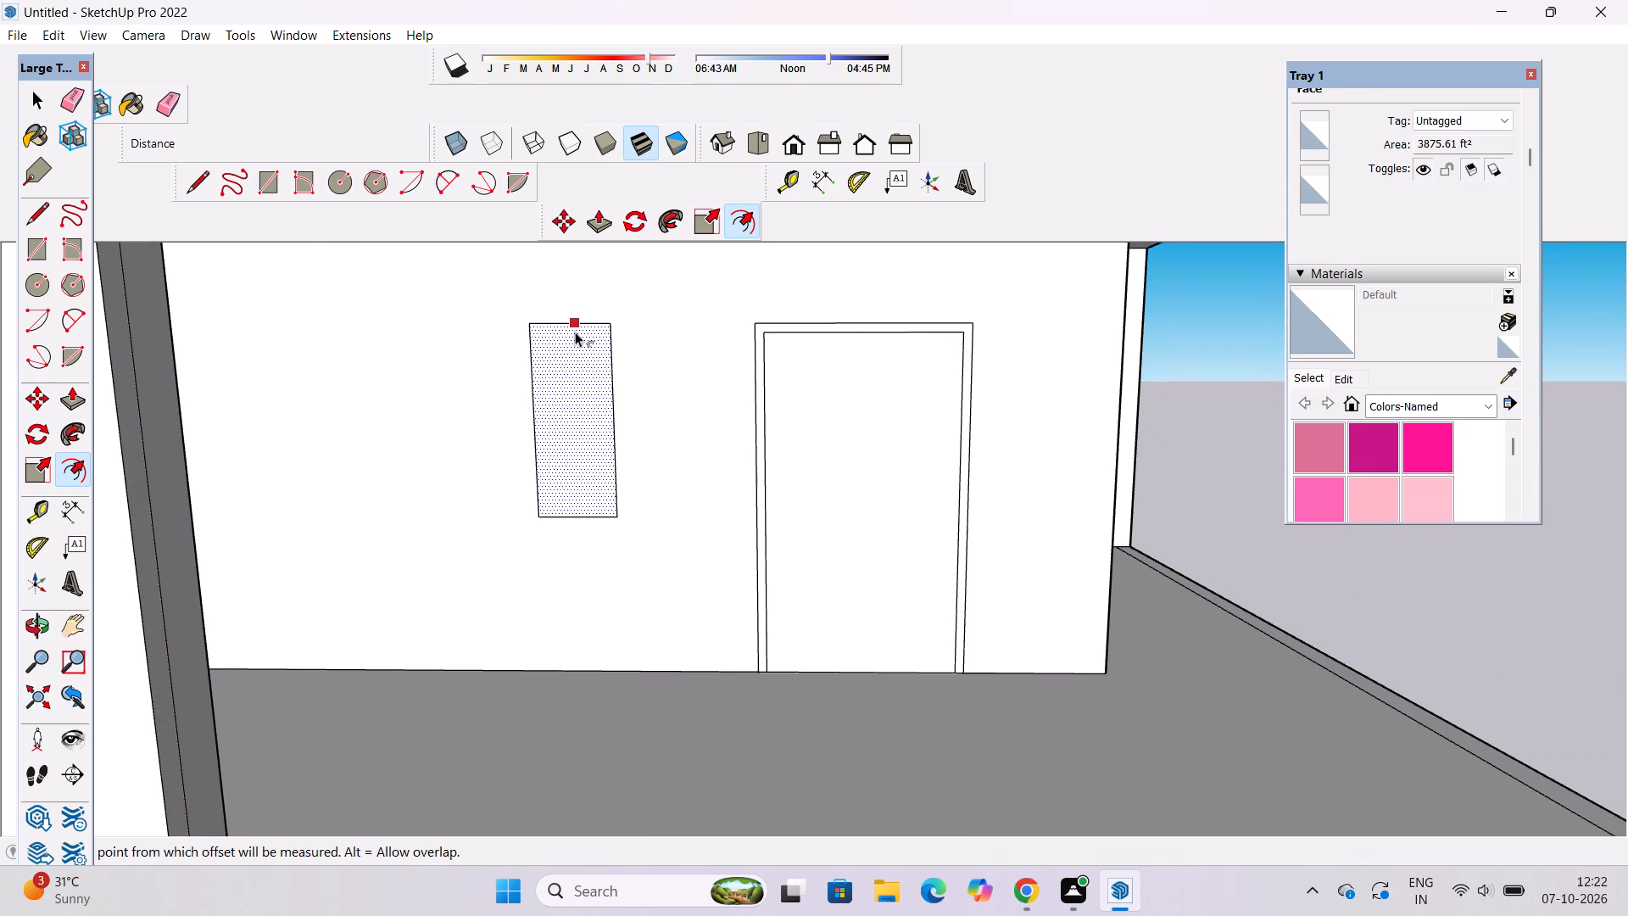
pyautogui.click(575, 332)
pyautogui.click(770, 333)
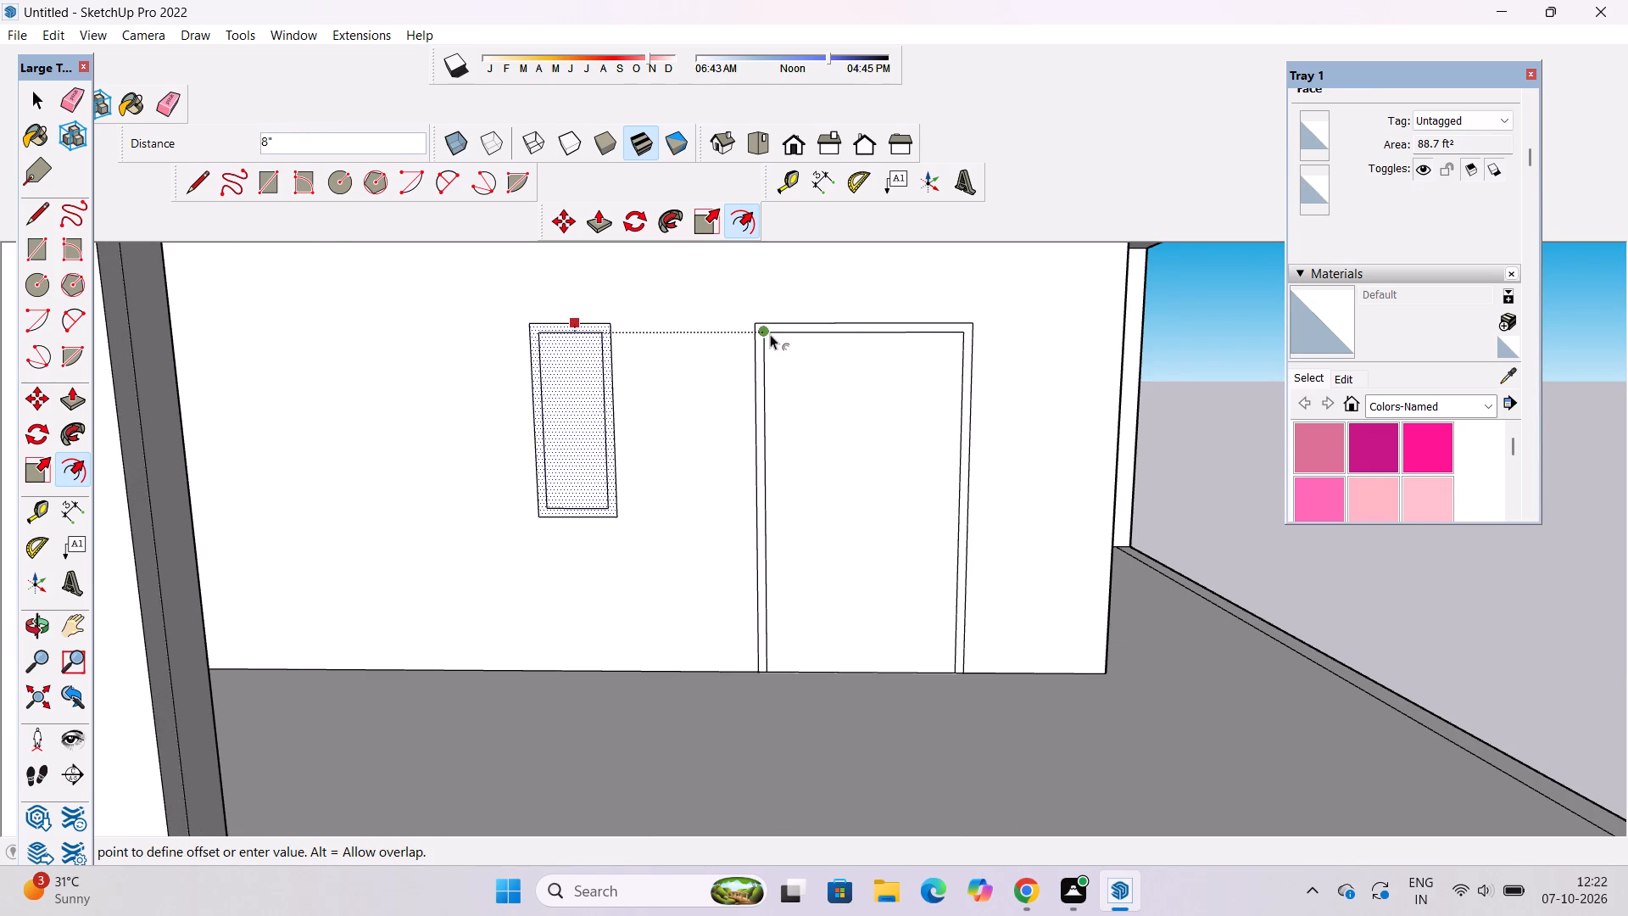
# Offset the window outline in the next bay down inward to the level of its door frame's inner top corner.
pyautogui.scroll(-8, 625, 319)
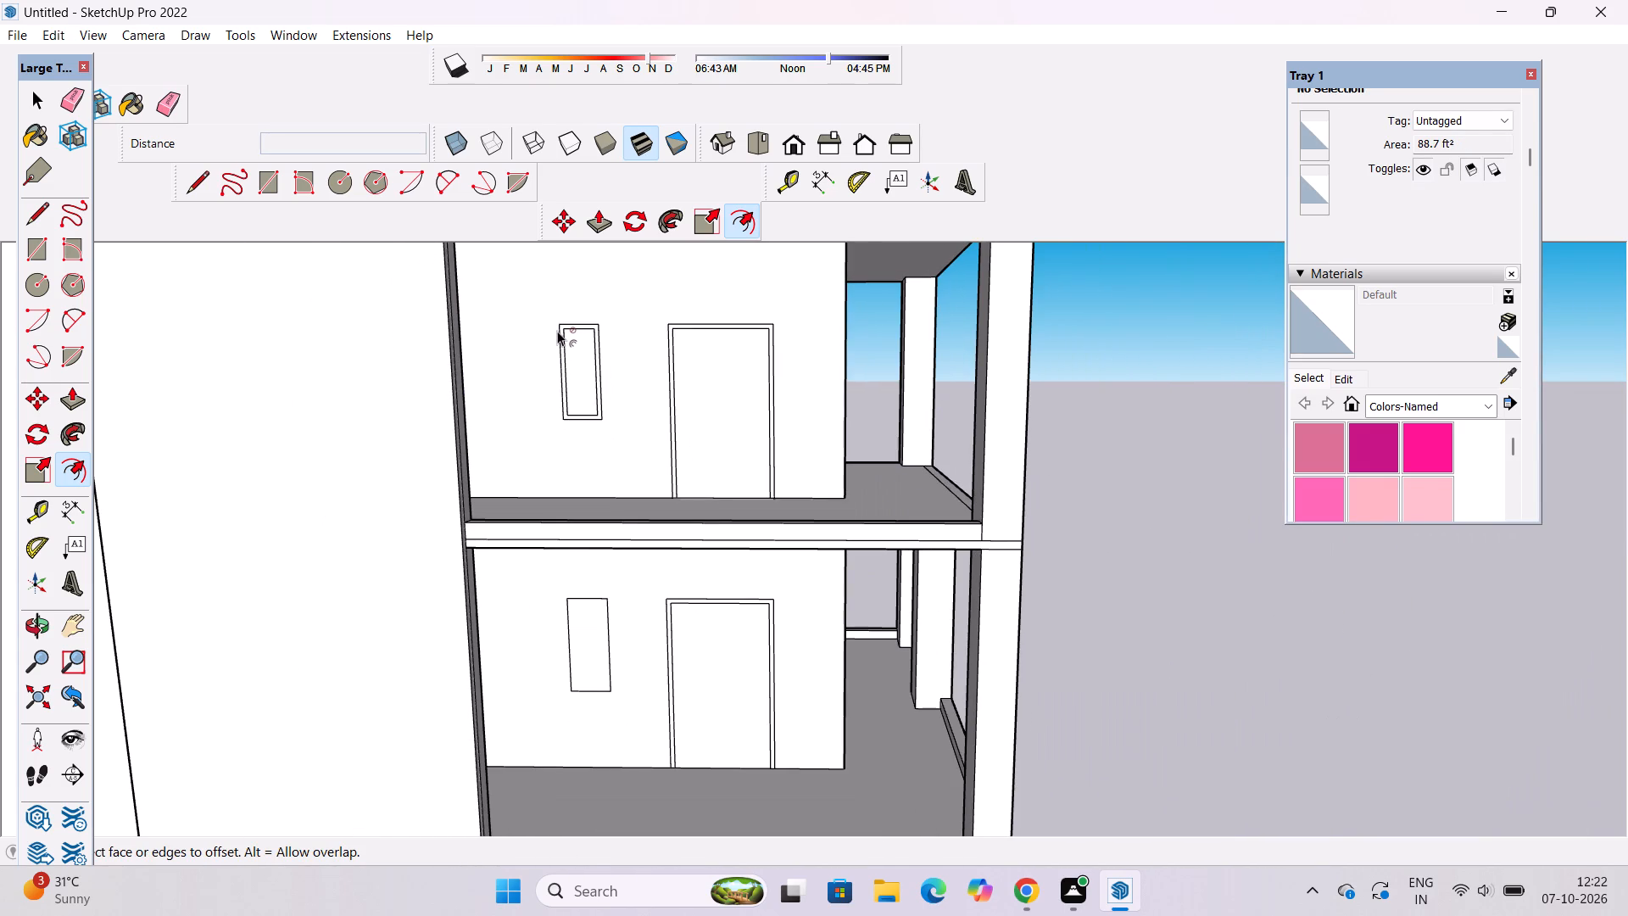
pyautogui.scroll(-2, 554, 335)
pyautogui.scroll(2, 572, 572)
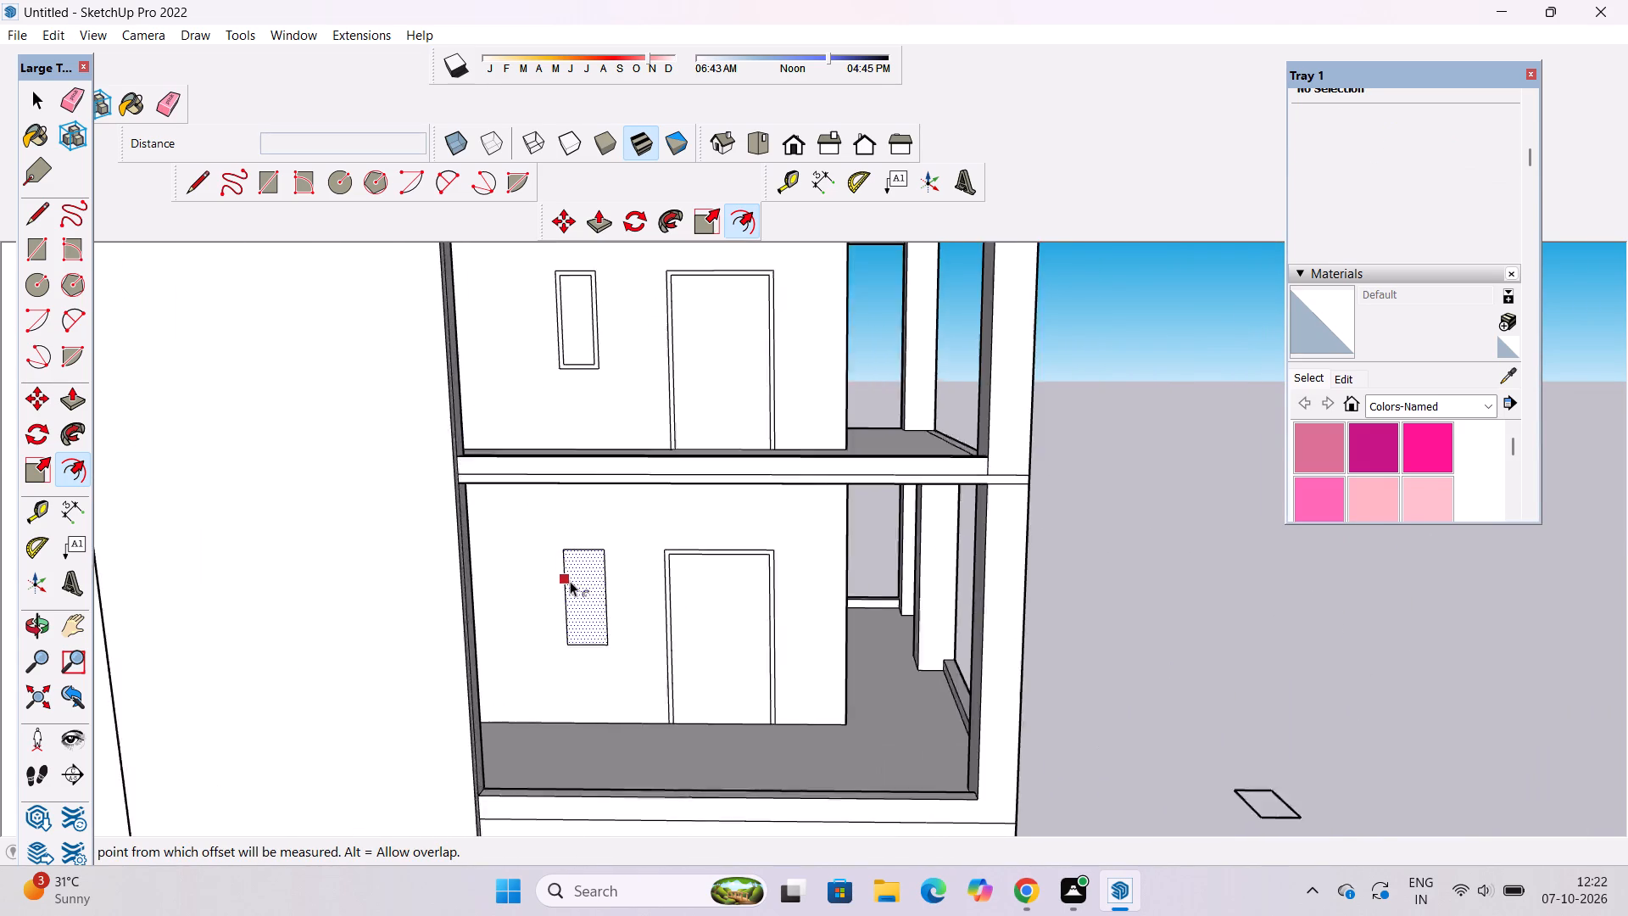
pyautogui.scroll(9, 570, 581)
pyautogui.click(593, 514)
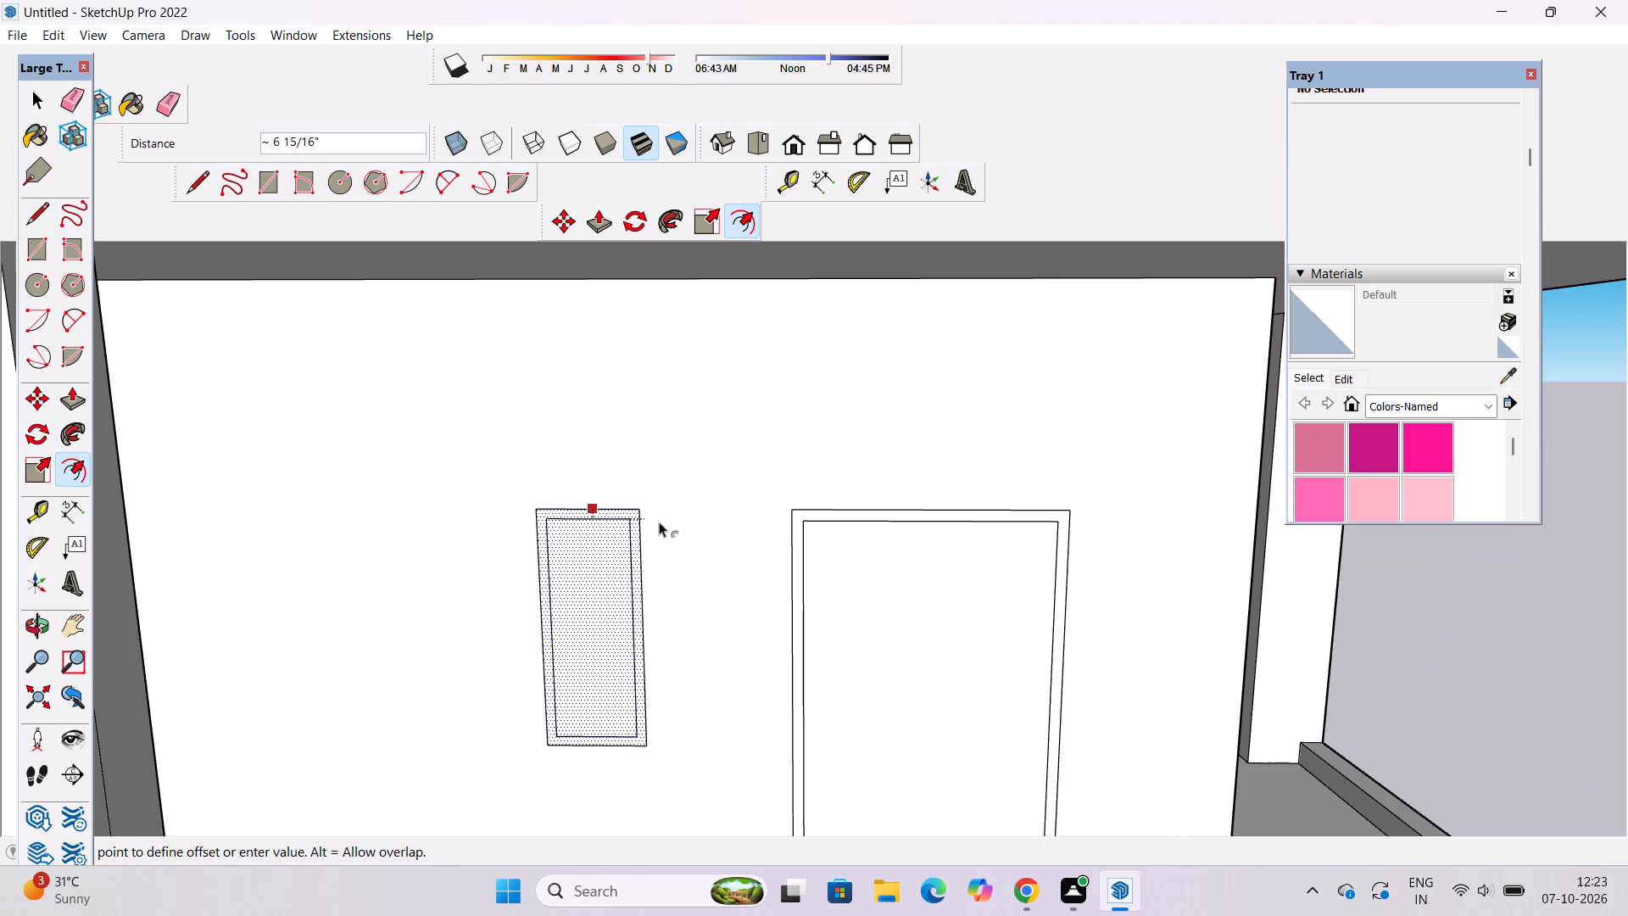
pyautogui.click(809, 528)
# Offset the plain window outline in the lowest windowed bay inward by 8", level with the adjacent door frame's inner top corner.
pyautogui.scroll(-13, 615, 452)
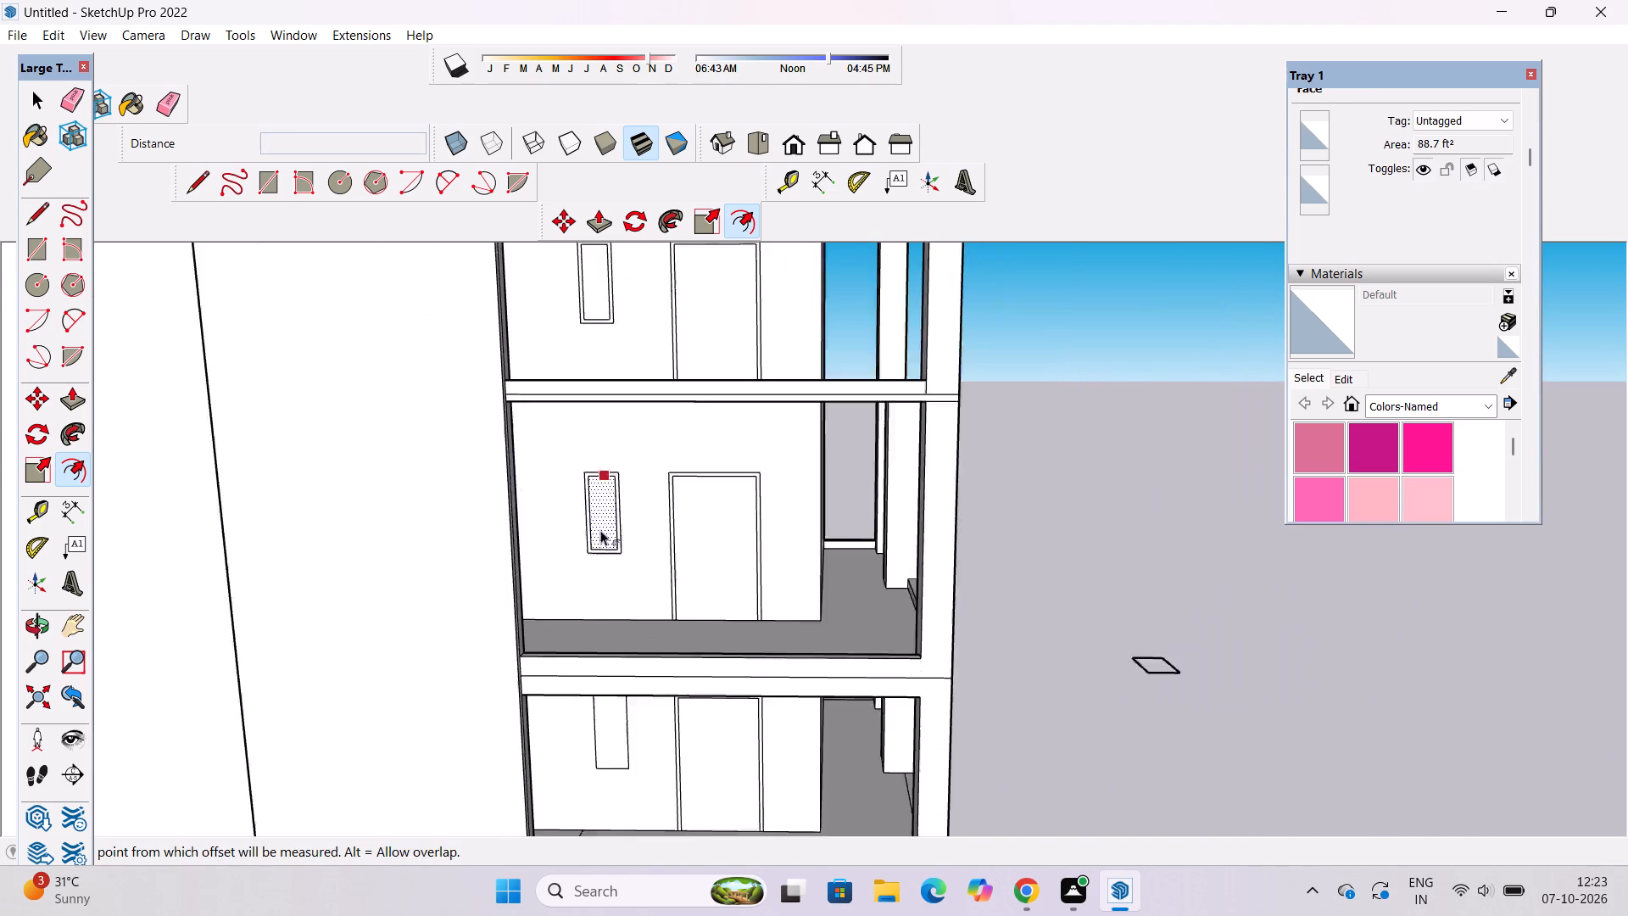
pyautogui.scroll(14, 639, 784)
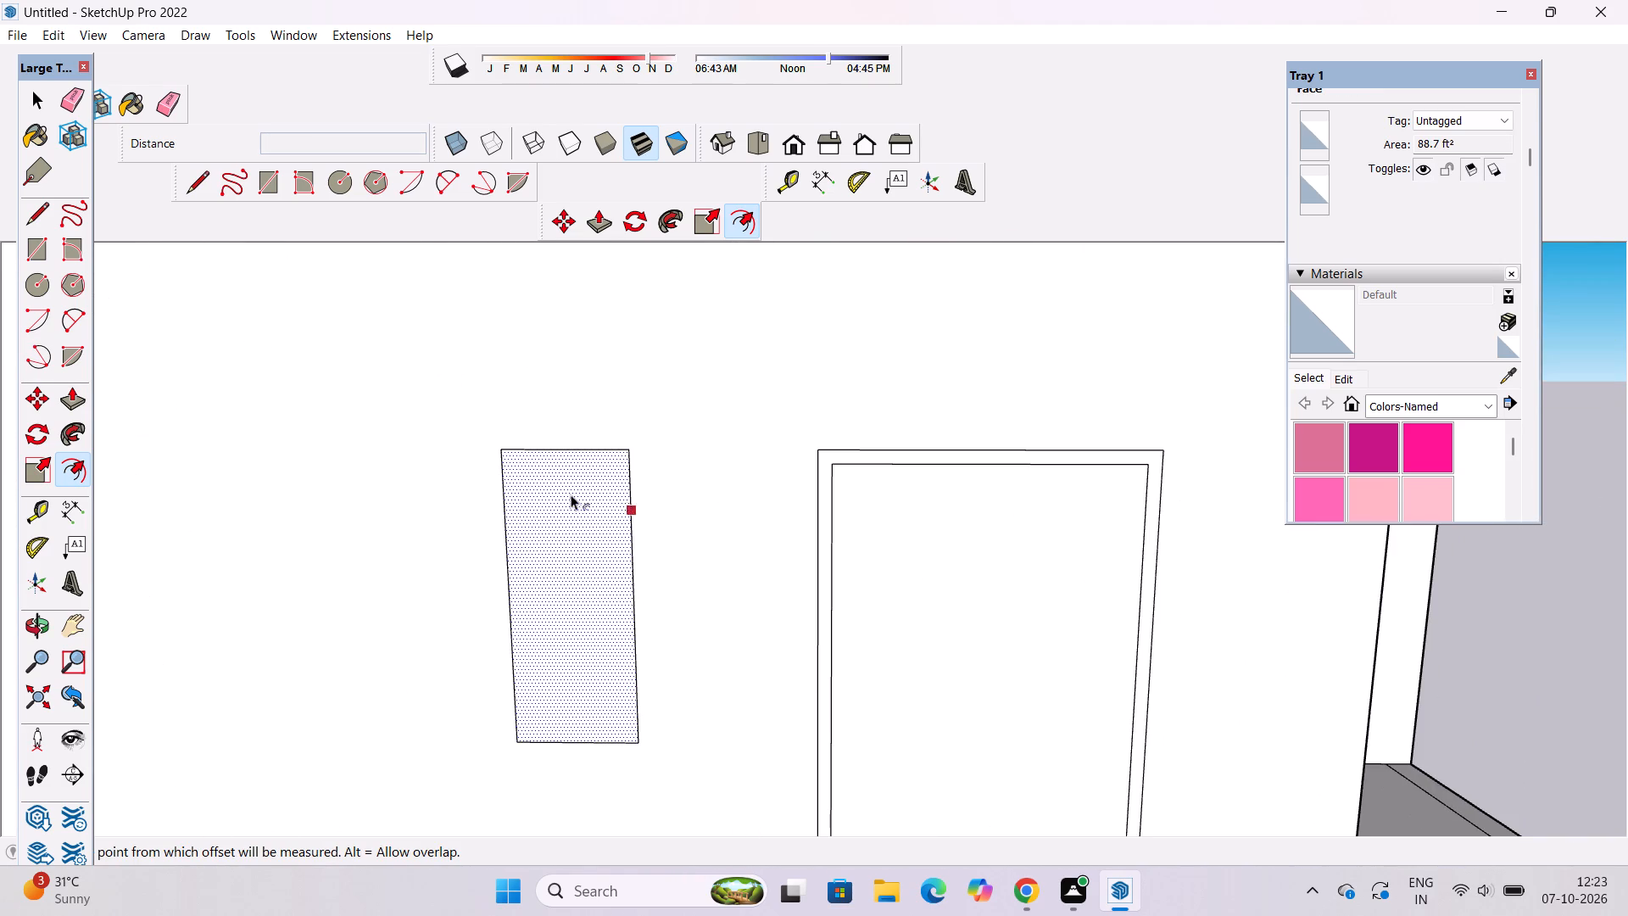
pyautogui.click(566, 468)
pyautogui.click(842, 466)
# Examine the offset window frames and the building's facades from all sides, including the rear bays and roof.
pyautogui.scroll(-13, 526, 611)
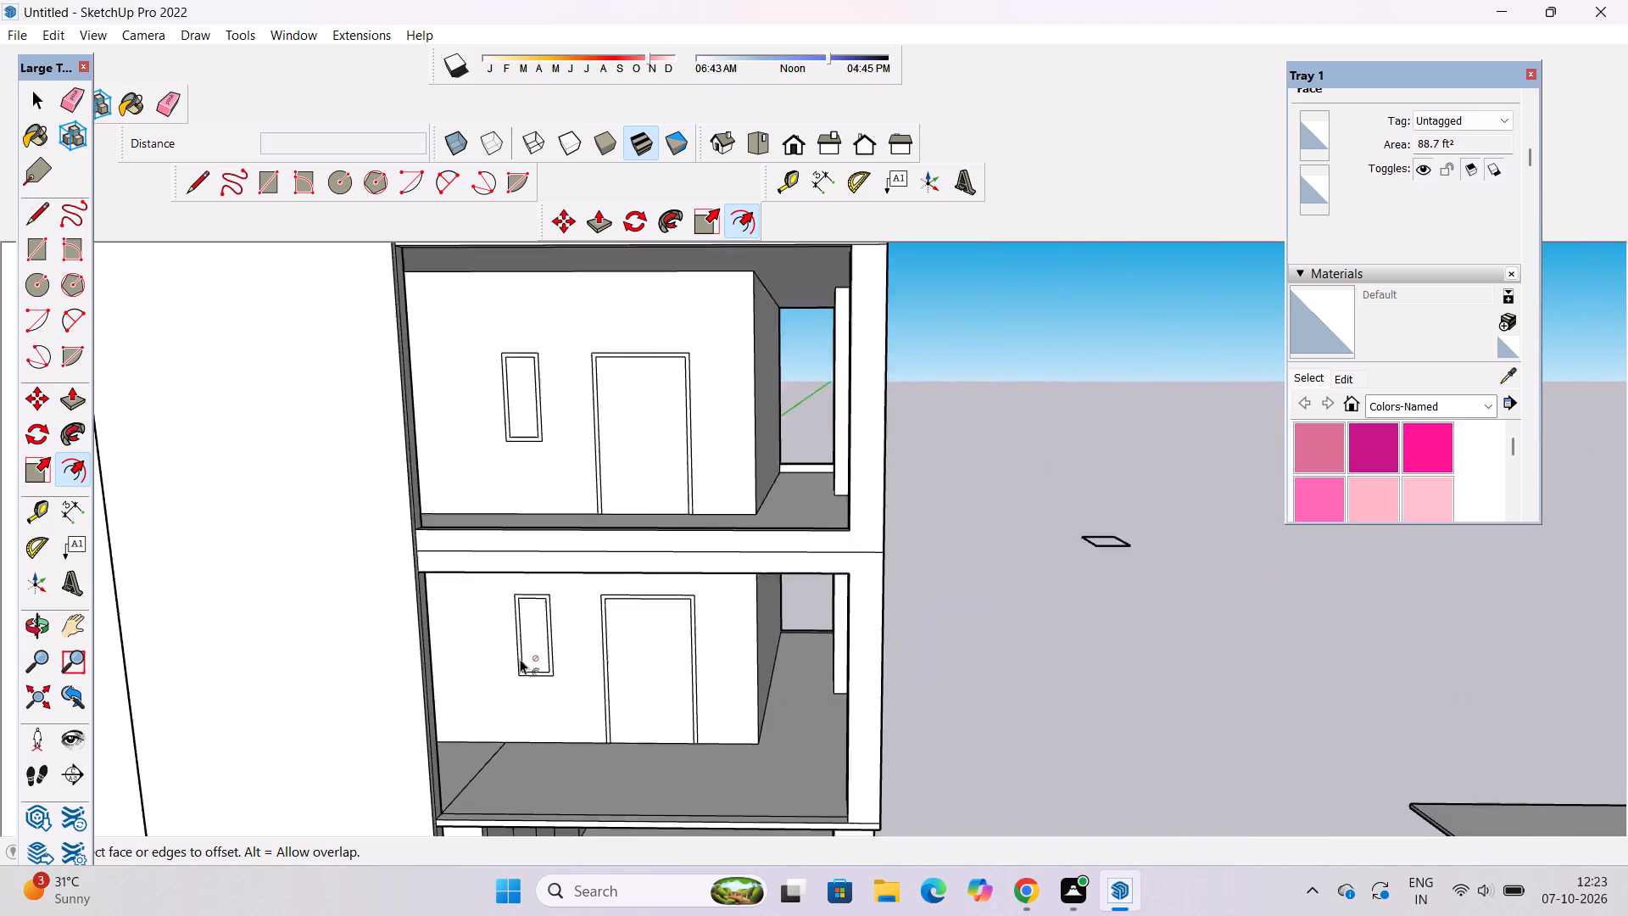
pyautogui.scroll(-3, 520, 659)
pyautogui.press('space')
pyautogui.write('ol')
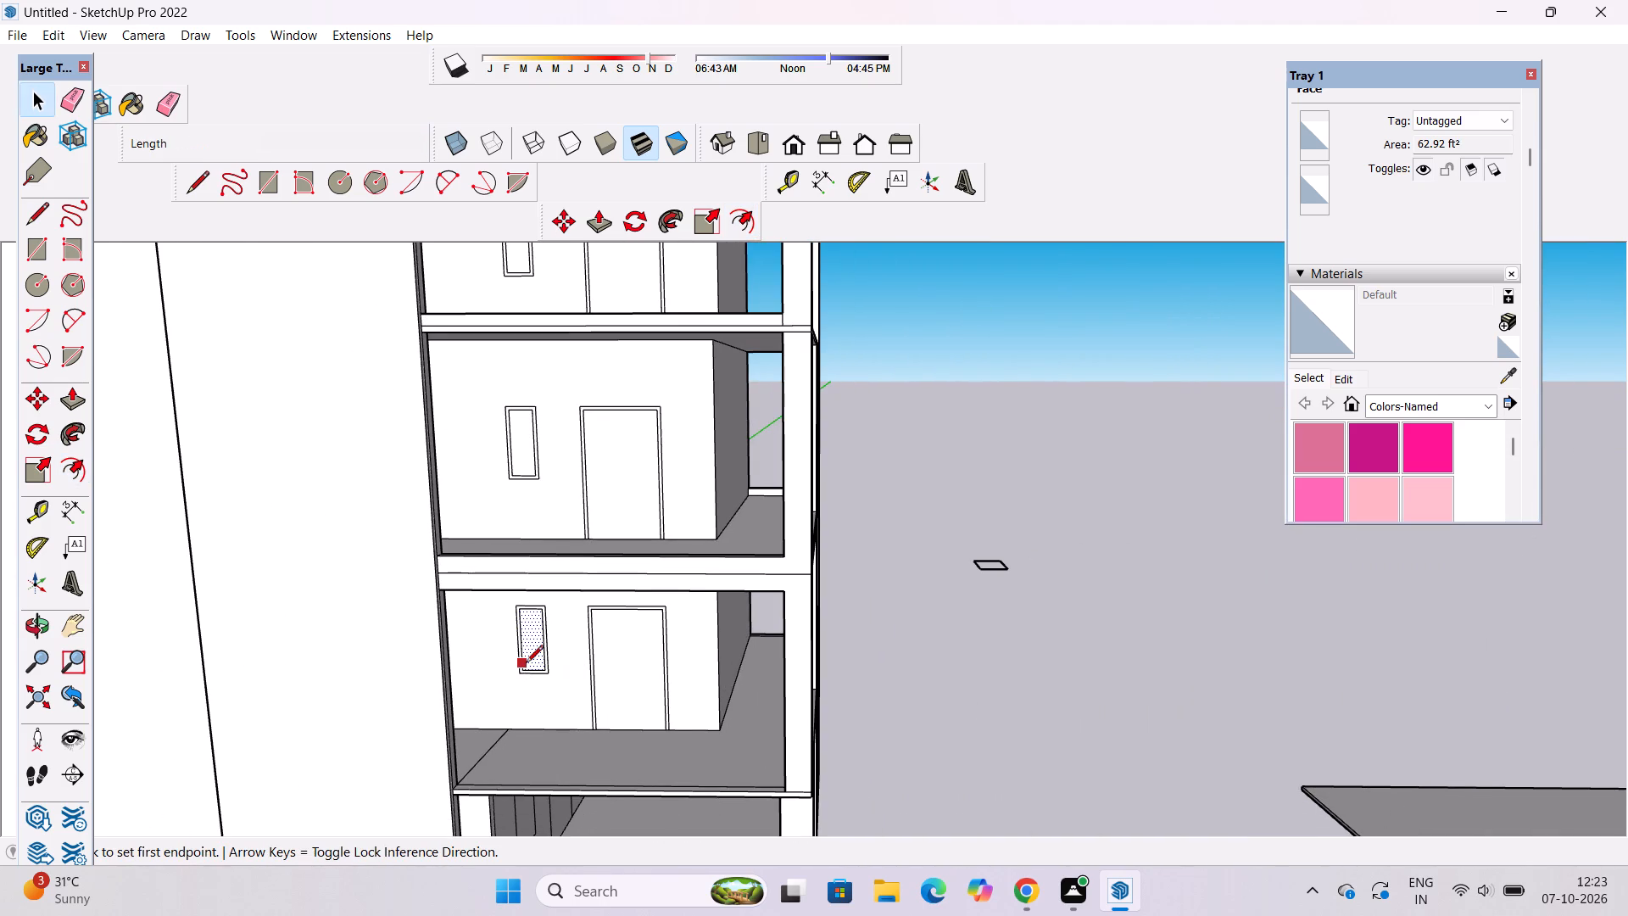
pyautogui.scroll(-3, 546, 645)
pyautogui.press('space')
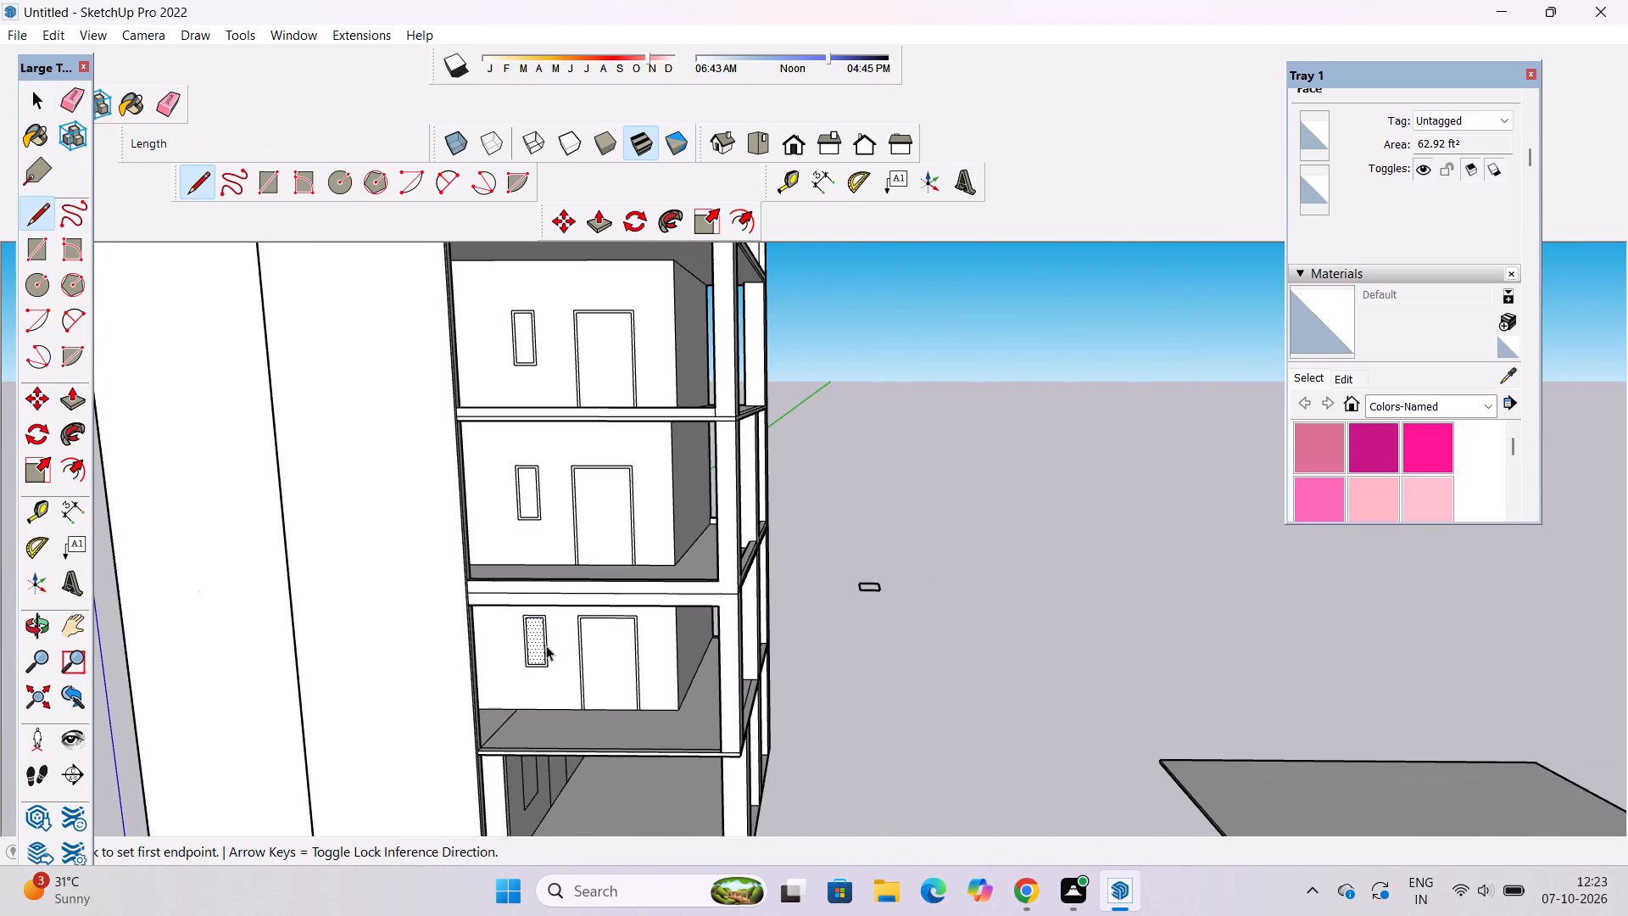
pyautogui.press('o')
pyautogui.scroll(4, 557, 589)
pyautogui.keyDown('shift'); pyautogui.moveTo(576, 587); pyautogui.dragTo(569, 635); pyautogui.keyUp('shift')
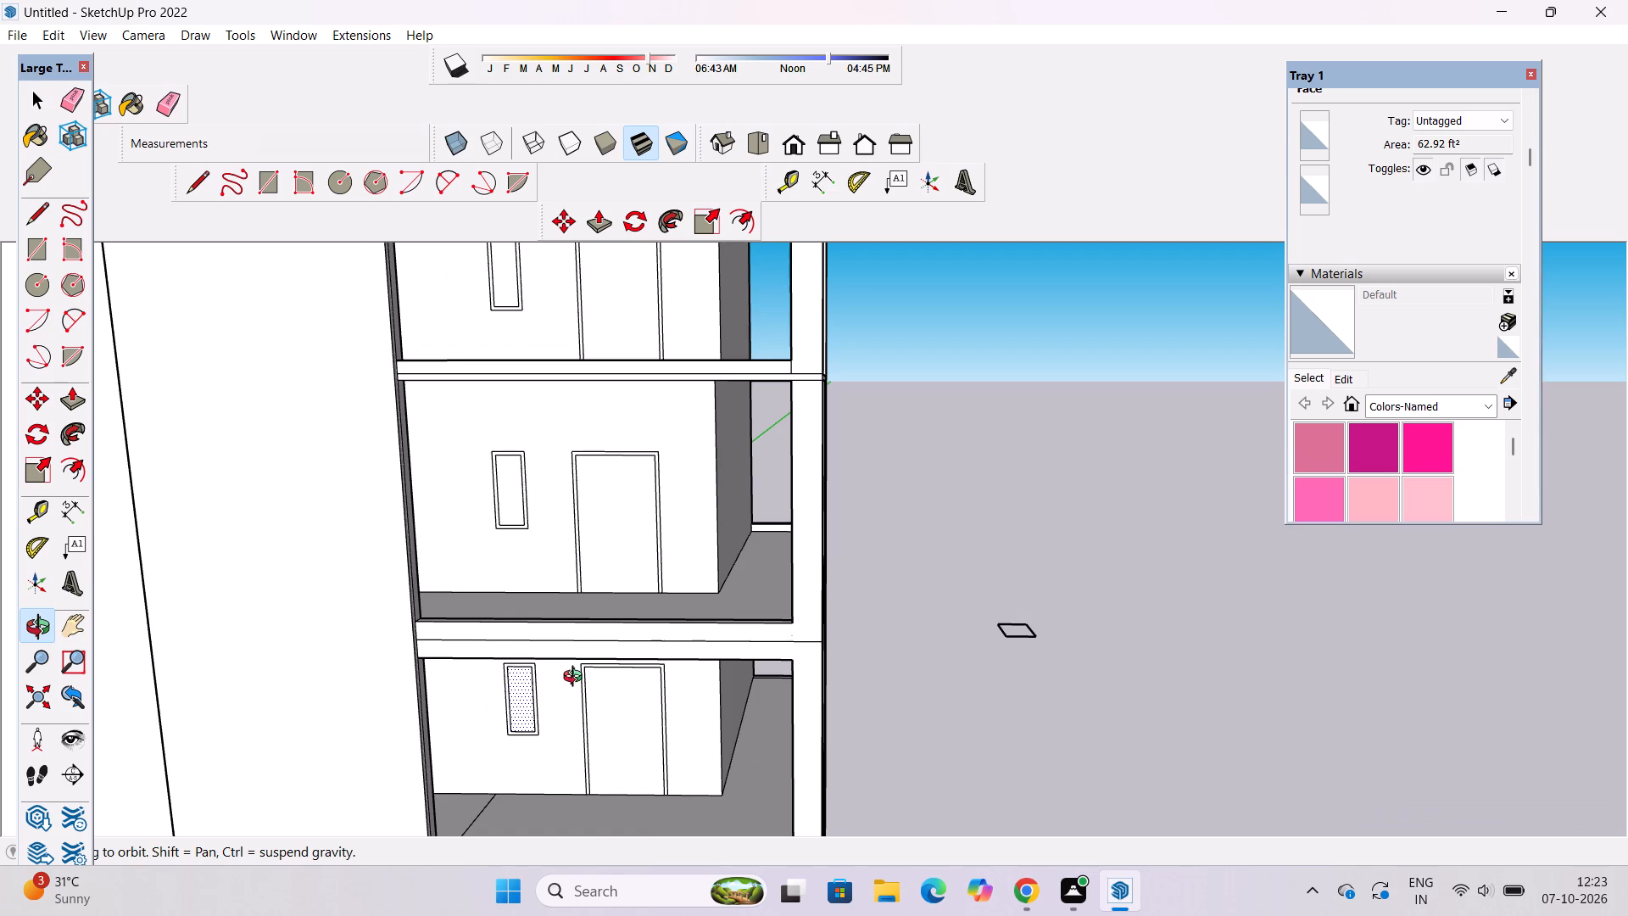
pyautogui.moveTo(577, 679); pyautogui.dragTo(405, 561)
pyautogui.scroll(-10, 432, 533)
pyautogui.moveTo(450, 531); pyautogui.dragTo(755, 635)
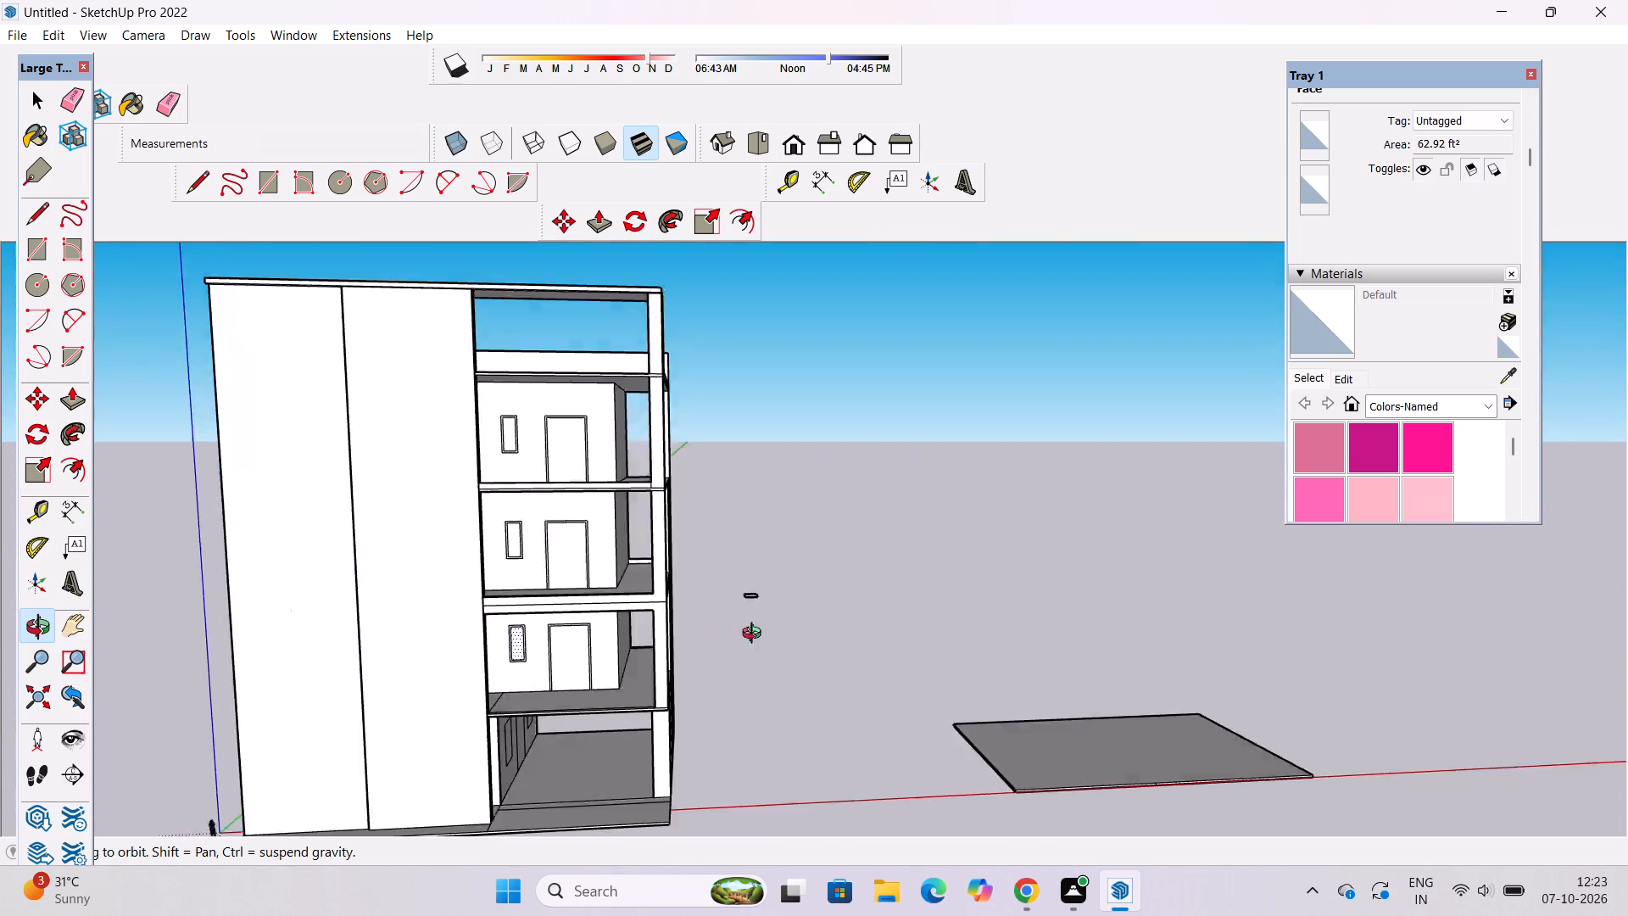
pyautogui.moveTo(755, 635); pyautogui.dragTo(1086, 701)
pyautogui.keyDown('shift'); pyautogui.moveTo(1024, 678); pyautogui.dragTo(1010, 644); pyautogui.keyUp('shift')
pyautogui.keyDown('shift'); pyautogui.scroll(2, 1001, 633); pyautogui.keyUp('shift')
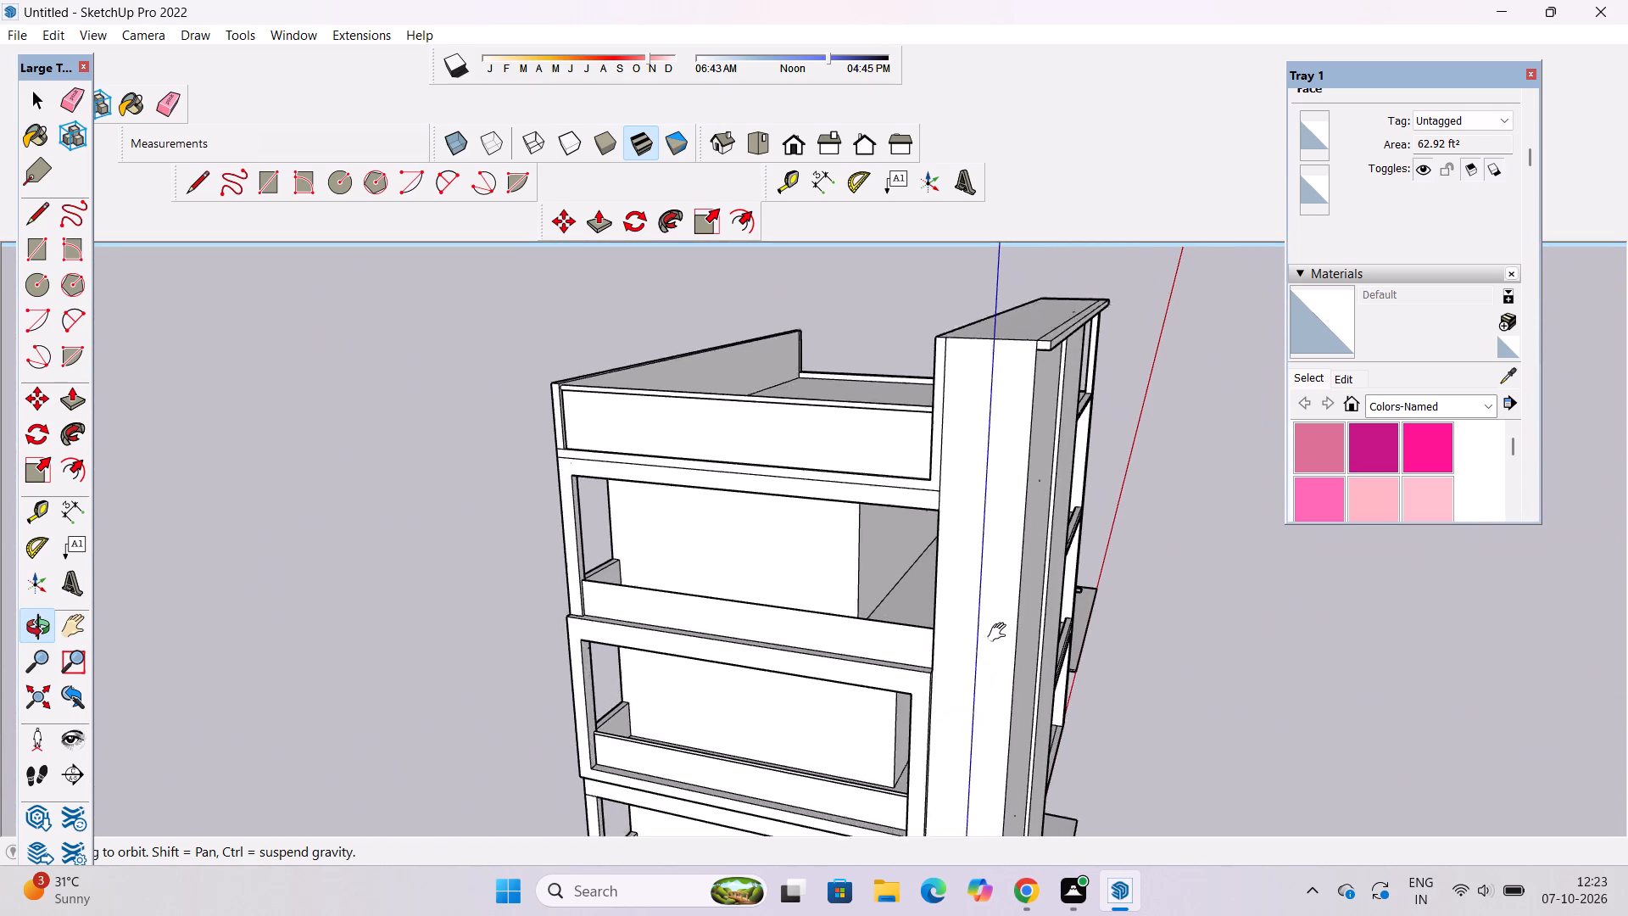
pyautogui.keyDown('shift'); pyautogui.scroll(2, 1001, 633); pyautogui.keyUp('shift')
pyautogui.keyDown('shift'); pyautogui.moveTo(1000, 632); pyautogui.dragTo(972, 645); pyautogui.keyUp('shift')
pyautogui.scroll(4, 967, 644)
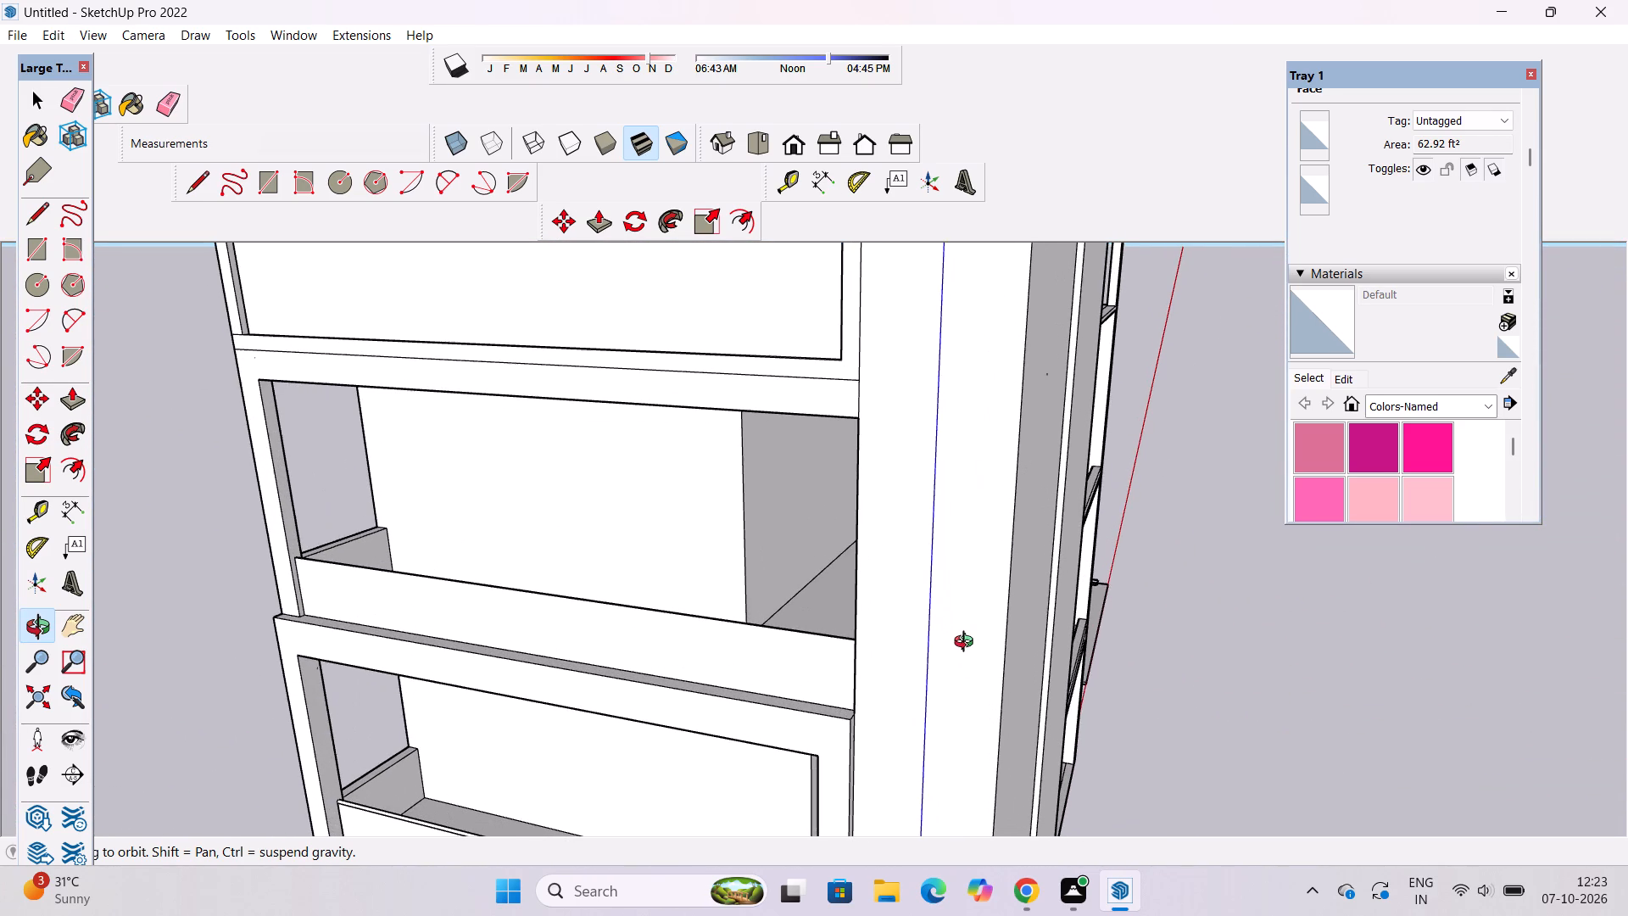
pyautogui.scroll(-4, 967, 644)
pyautogui.scroll(4, 967, 644)
pyautogui.scroll(-3, 967, 644)
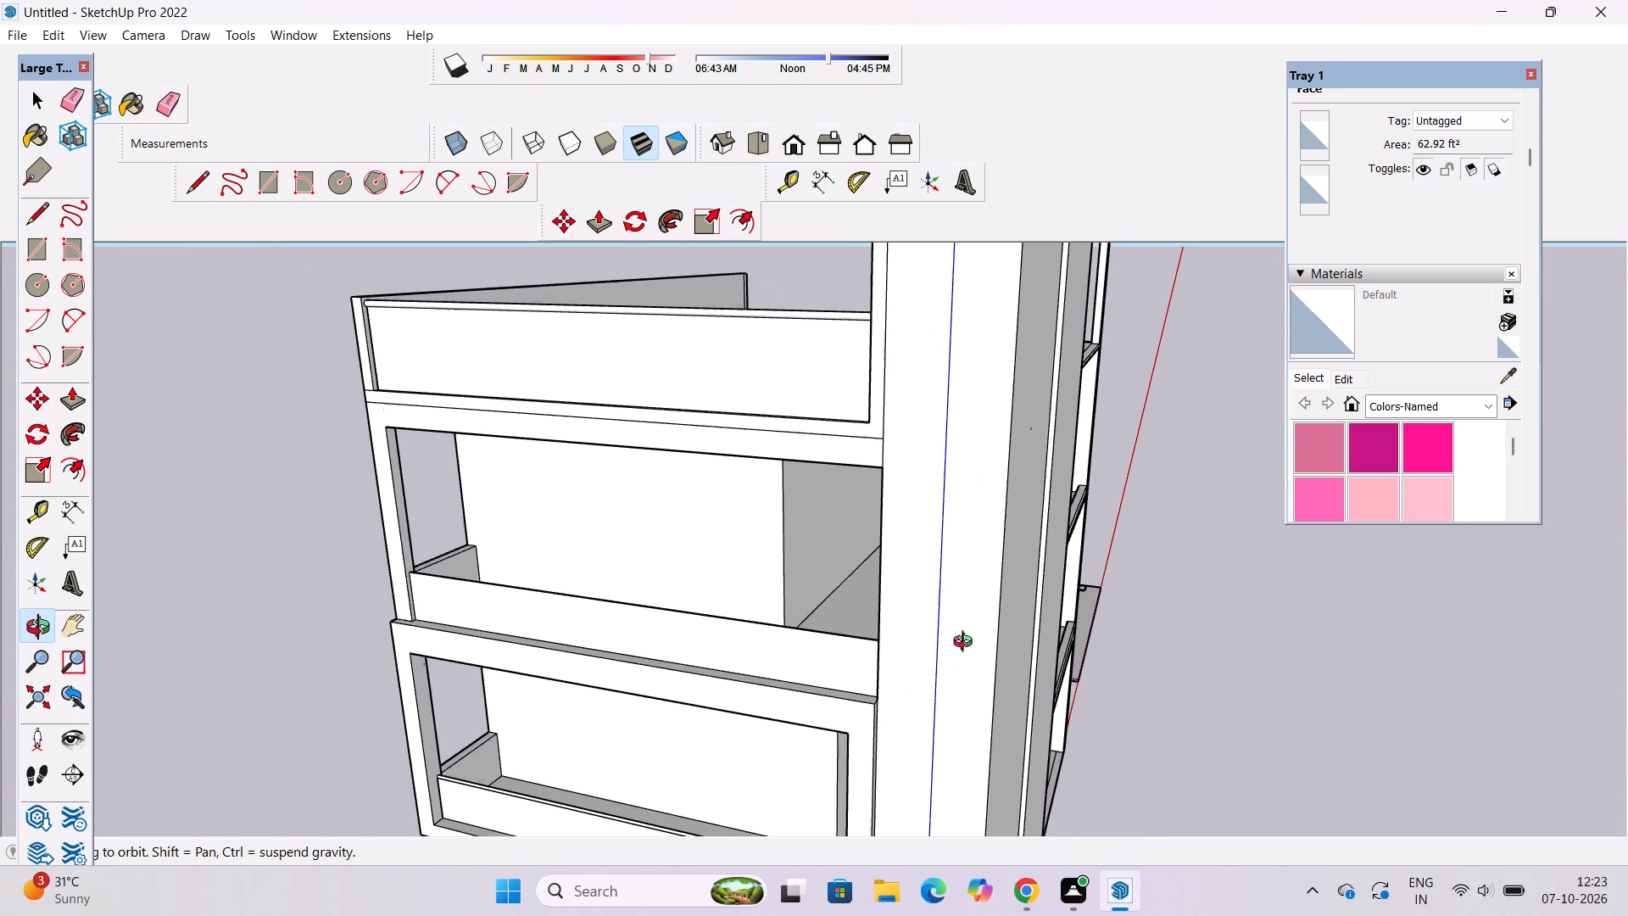
pyautogui.scroll(2, 967, 644)
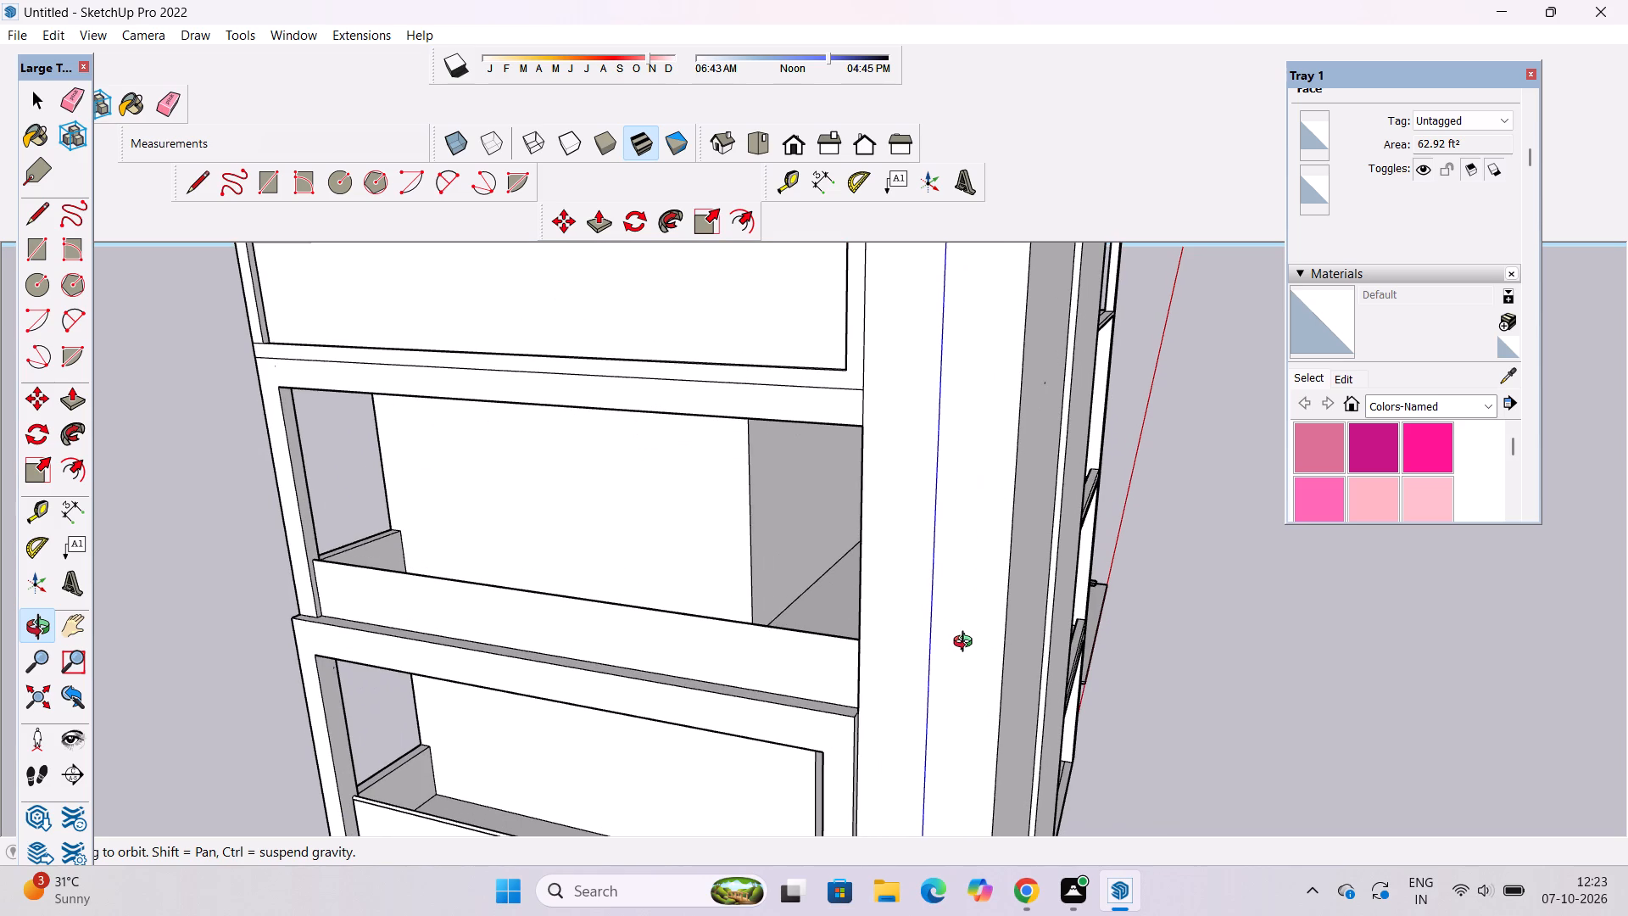
pyautogui.scroll(-5, 766, 598)
pyautogui.moveTo(709, 617); pyautogui.dragTo(716, 619)
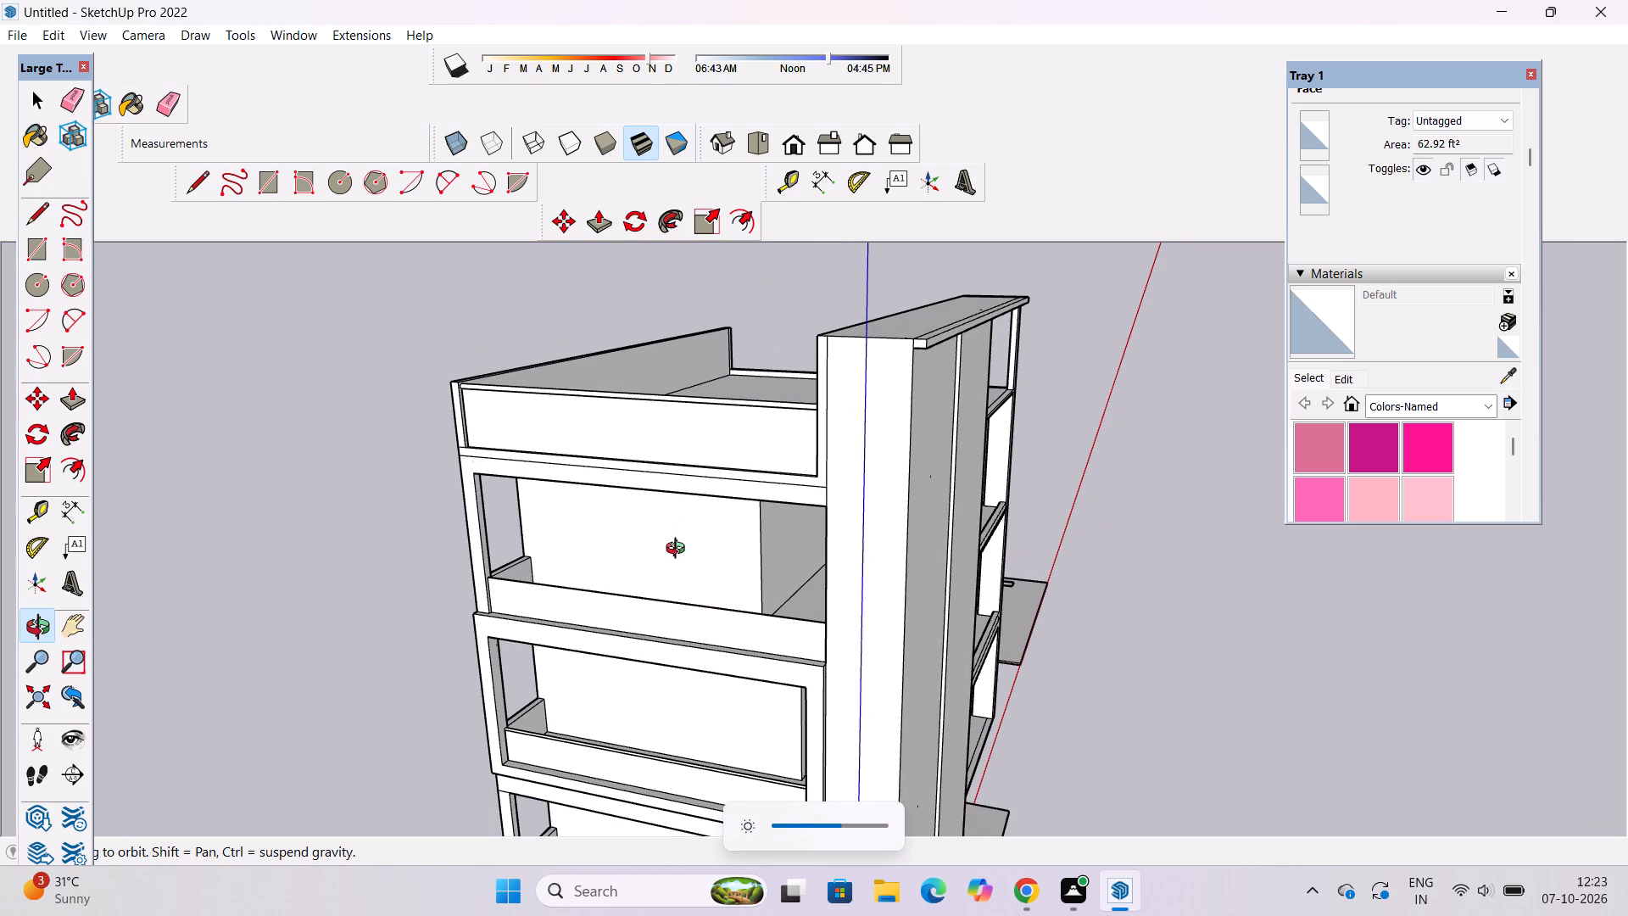
pyautogui.scroll(-3, 677, 575)
pyautogui.keyDown('shift'); pyautogui.moveTo(705, 591); pyautogui.dragTo(705, 490); pyautogui.keyUp('shift')
pyautogui.moveTo(845, 627); pyautogui.dragTo(551, 628)
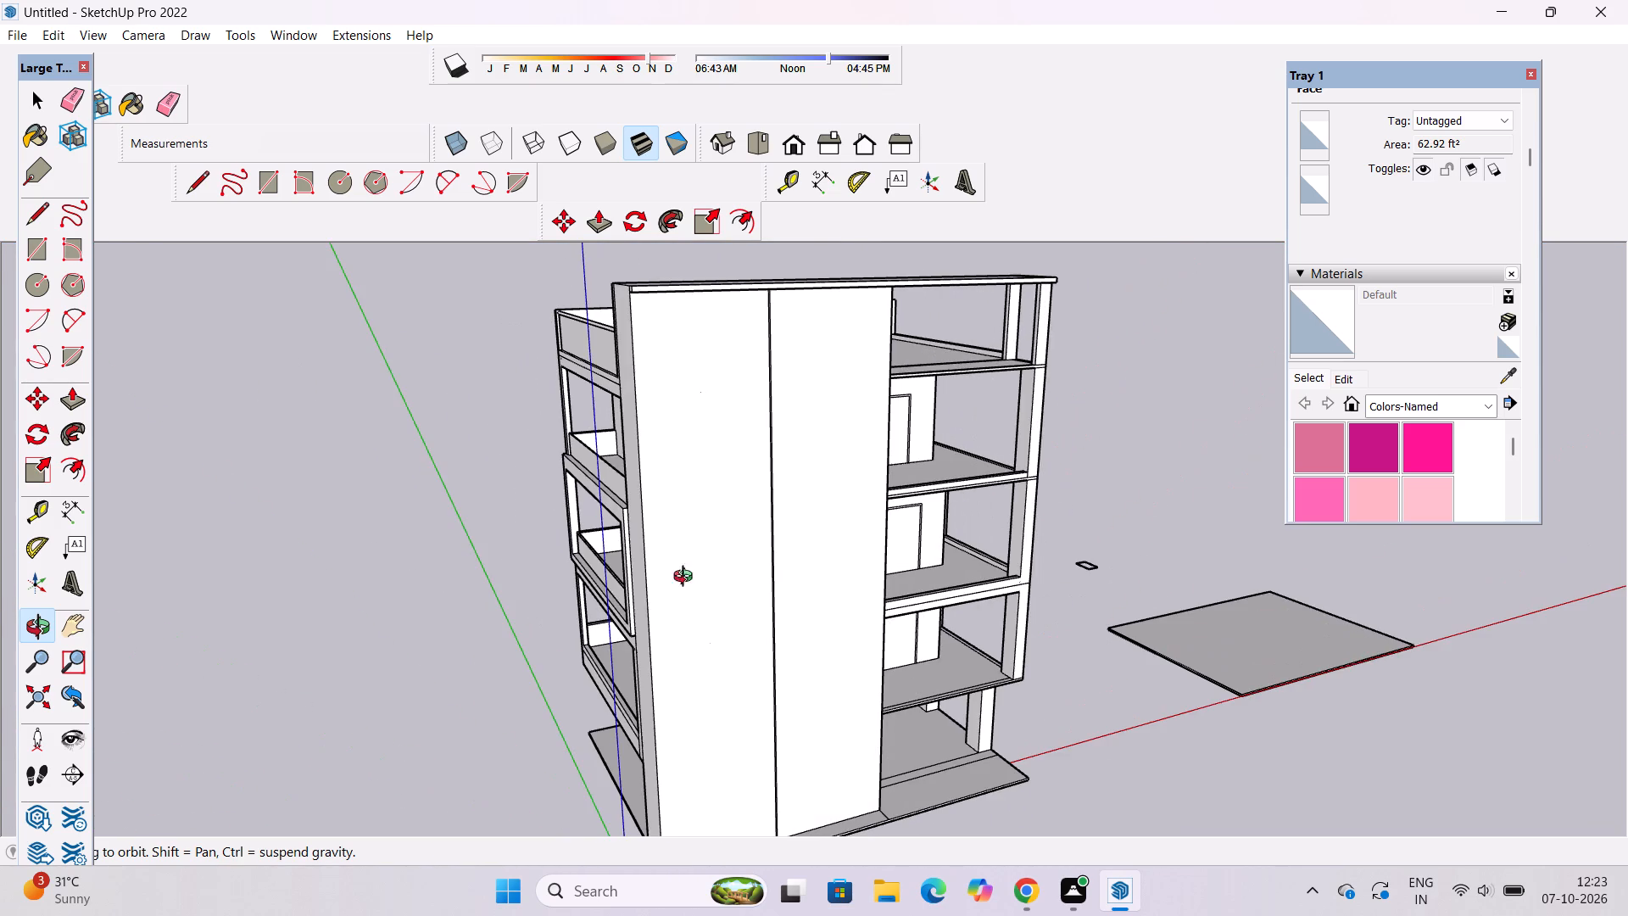
pyautogui.moveTo(924, 637); pyautogui.dragTo(731, 523)
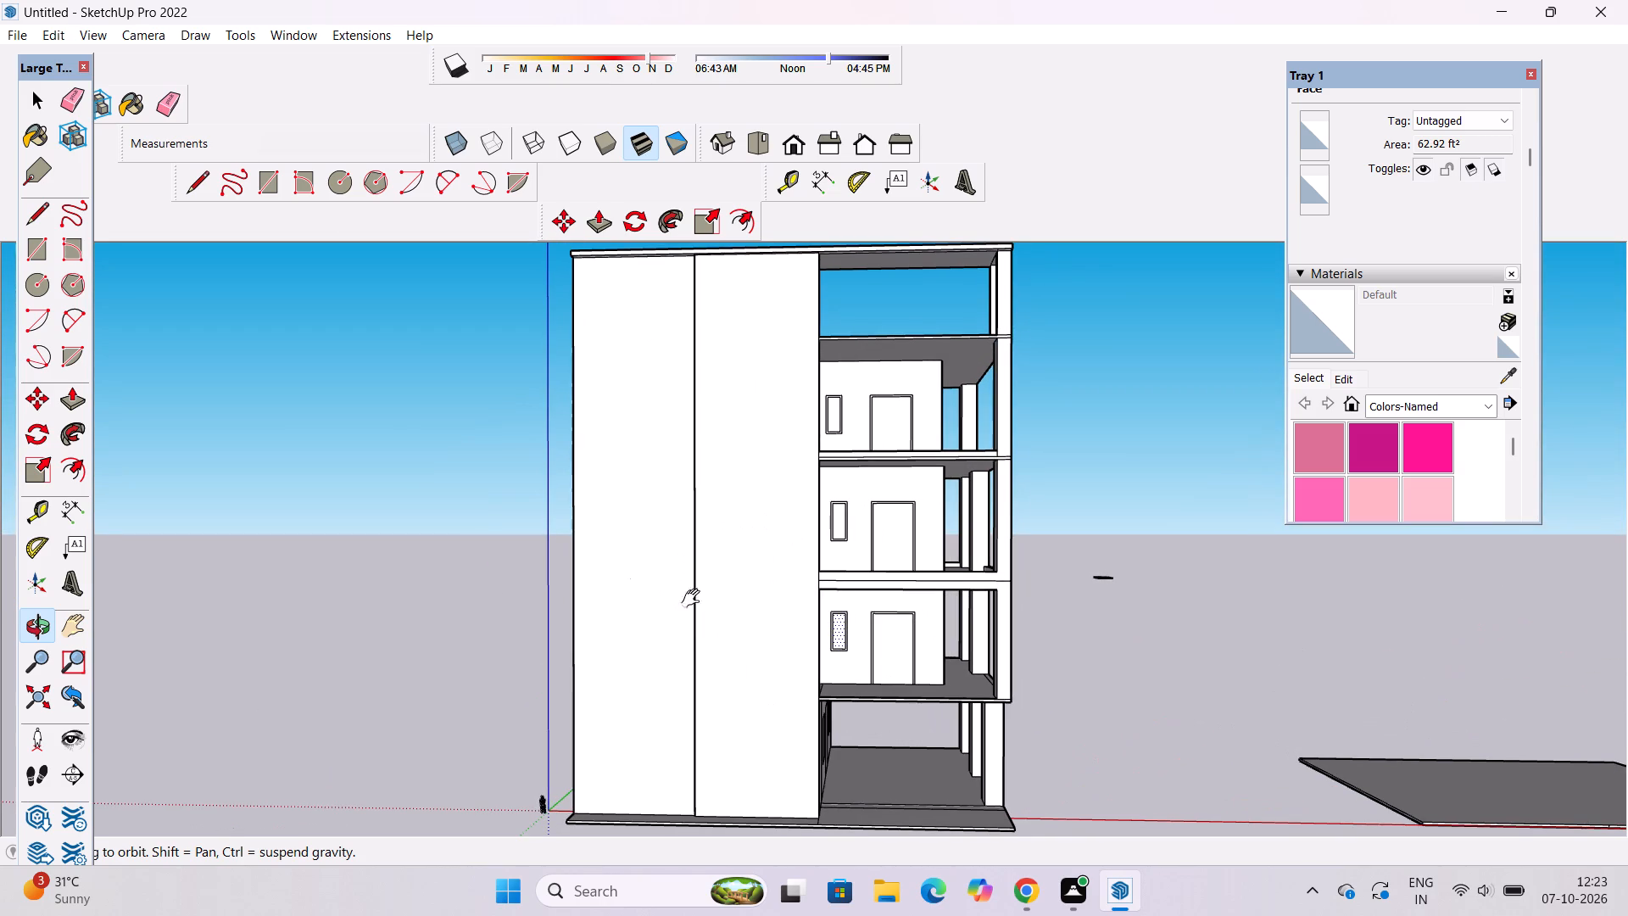
pyautogui.keyDown('shift'); pyautogui.moveTo(630, 548); pyautogui.dragTo(621, 528); pyautogui.keyUp('shift')
pyautogui.moveTo(609, 538); pyautogui.dragTo(1123, 729)
pyautogui.moveTo(1045, 740); pyautogui.dragTo(821, 634)
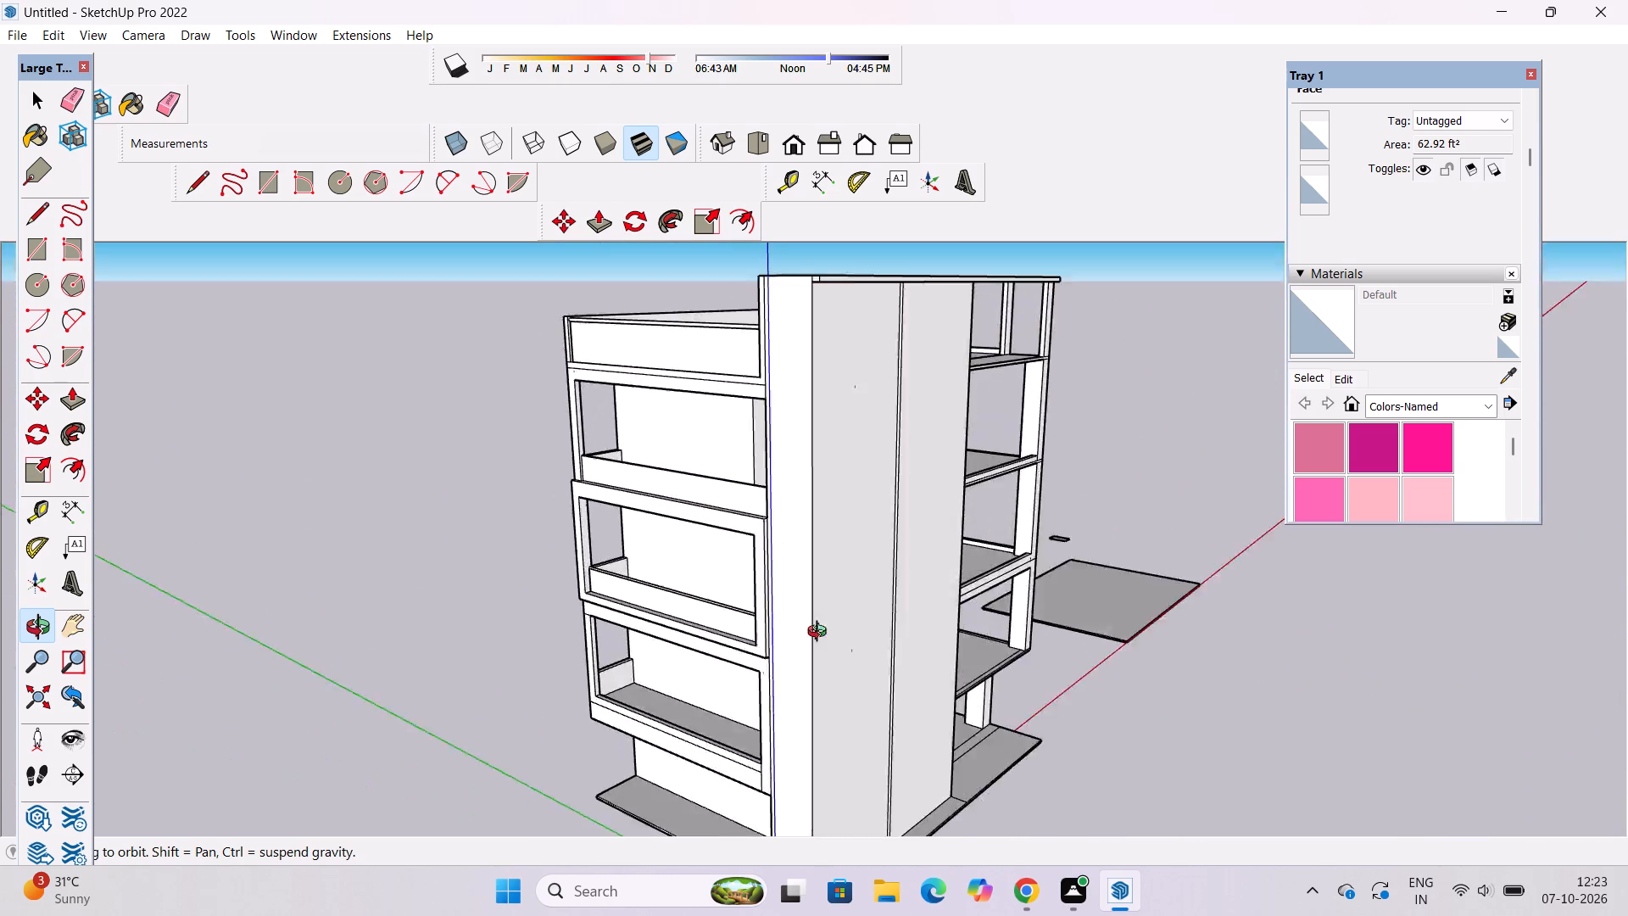
pyautogui.moveTo(821, 634); pyautogui.dragTo(806, 631)
pyautogui.keyDown('shift'); pyautogui.moveTo(806, 619); pyautogui.dragTo(652, 706); pyautogui.keyUp('shift')
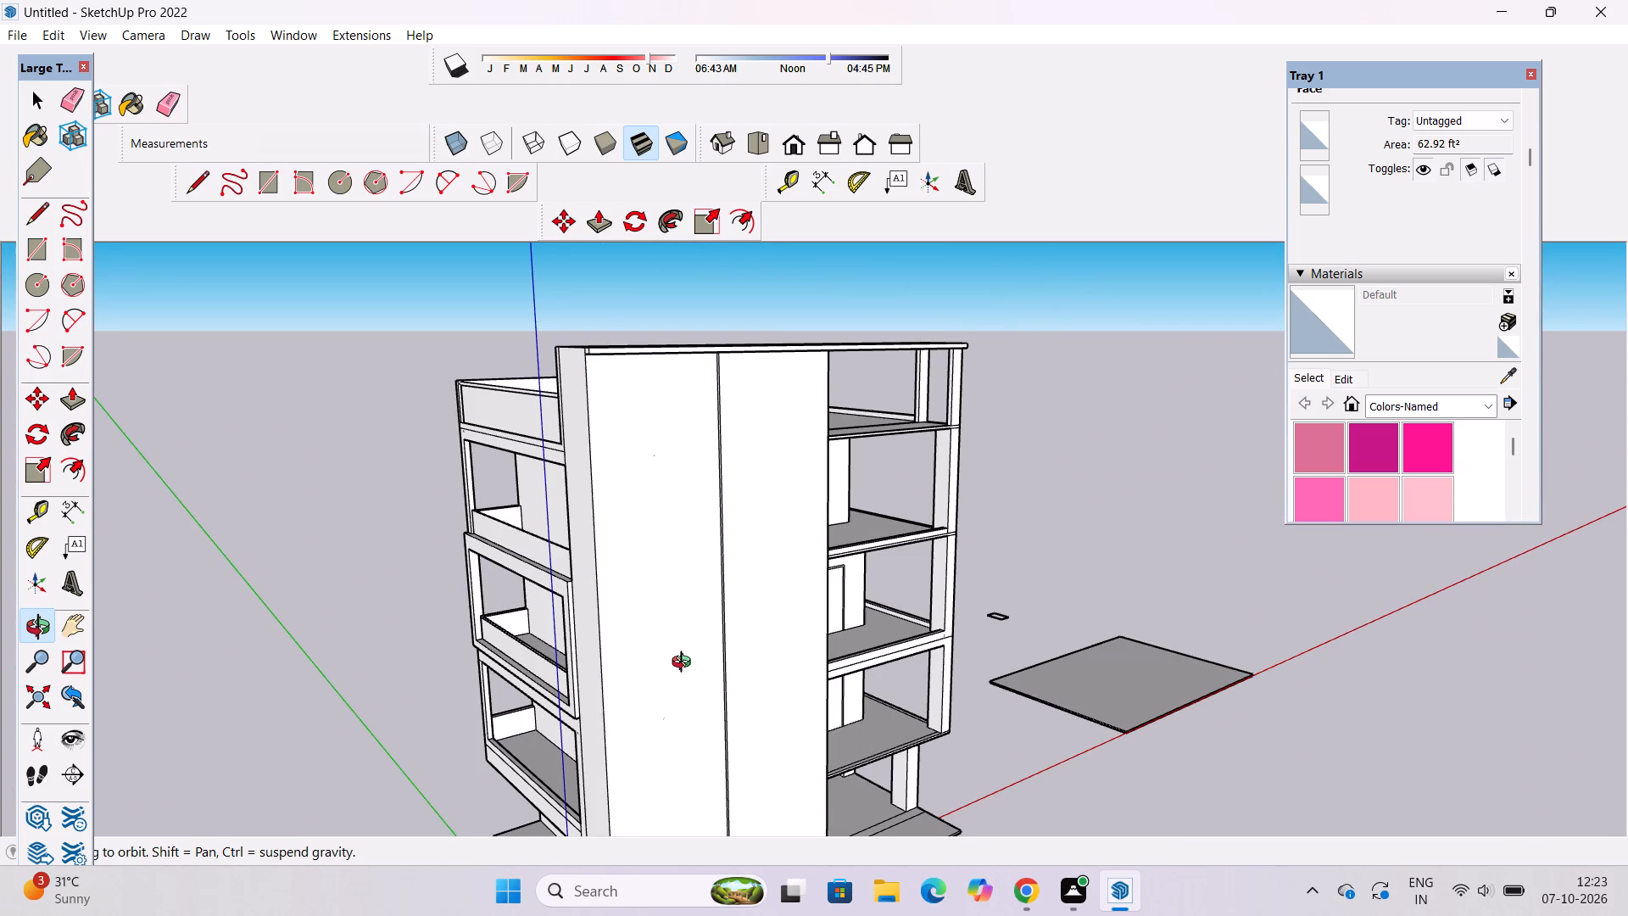
pyautogui.moveTo(926, 615); pyautogui.dragTo(272, 659)
pyautogui.moveTo(1085, 662); pyautogui.dragTo(1058, 767)
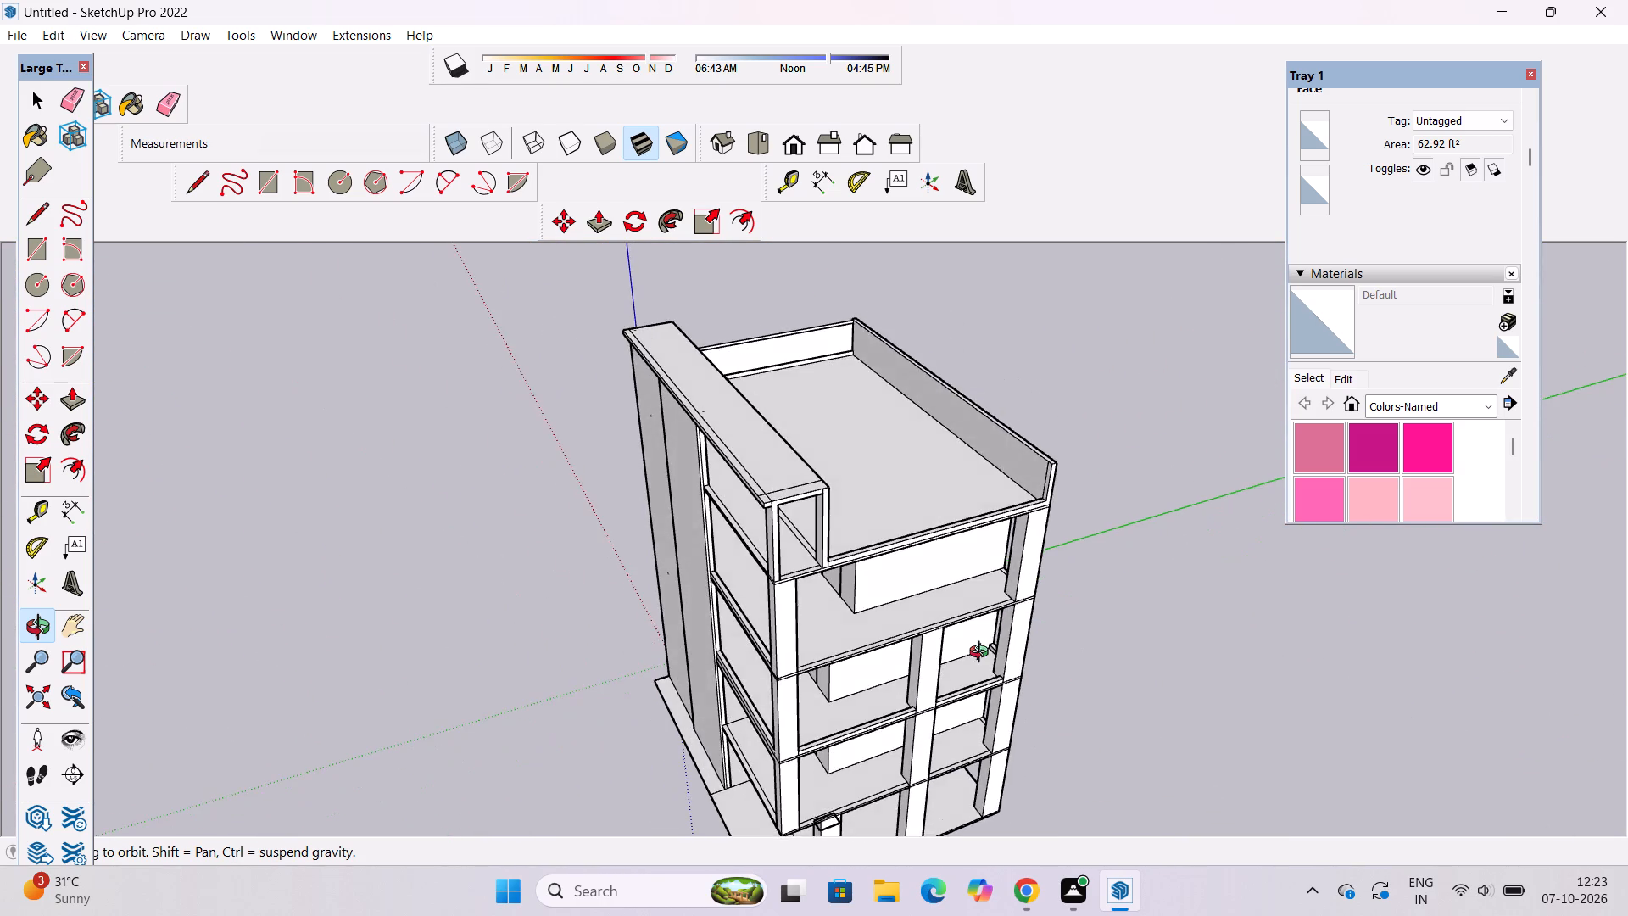
# Push/Pull the narrow floor-edge strip across the top storey's wide column-free opening up 1.5' to form a low curb.
pyautogui.scroll(8, 983, 652)
pyautogui.keyDown('shift'); pyautogui.moveTo(959, 659); pyautogui.dragTo(953, 560); pyautogui.keyUp('shift')
pyautogui.moveTo(939, 566); pyautogui.dragTo(872, 606)
pyautogui.keyDown('shift'); pyautogui.moveTo(744, 627); pyautogui.dragTo(846, 673); pyautogui.keyUp('shift')
pyautogui.moveTo(840, 679); pyautogui.dragTo(795, 686)
pyautogui.keyDown('shift'); pyautogui.moveTo(815, 684); pyautogui.dragTo(884, 680); pyautogui.keyUp('shift')
pyautogui.press('p')
pyautogui.scroll(2, 830, 572)
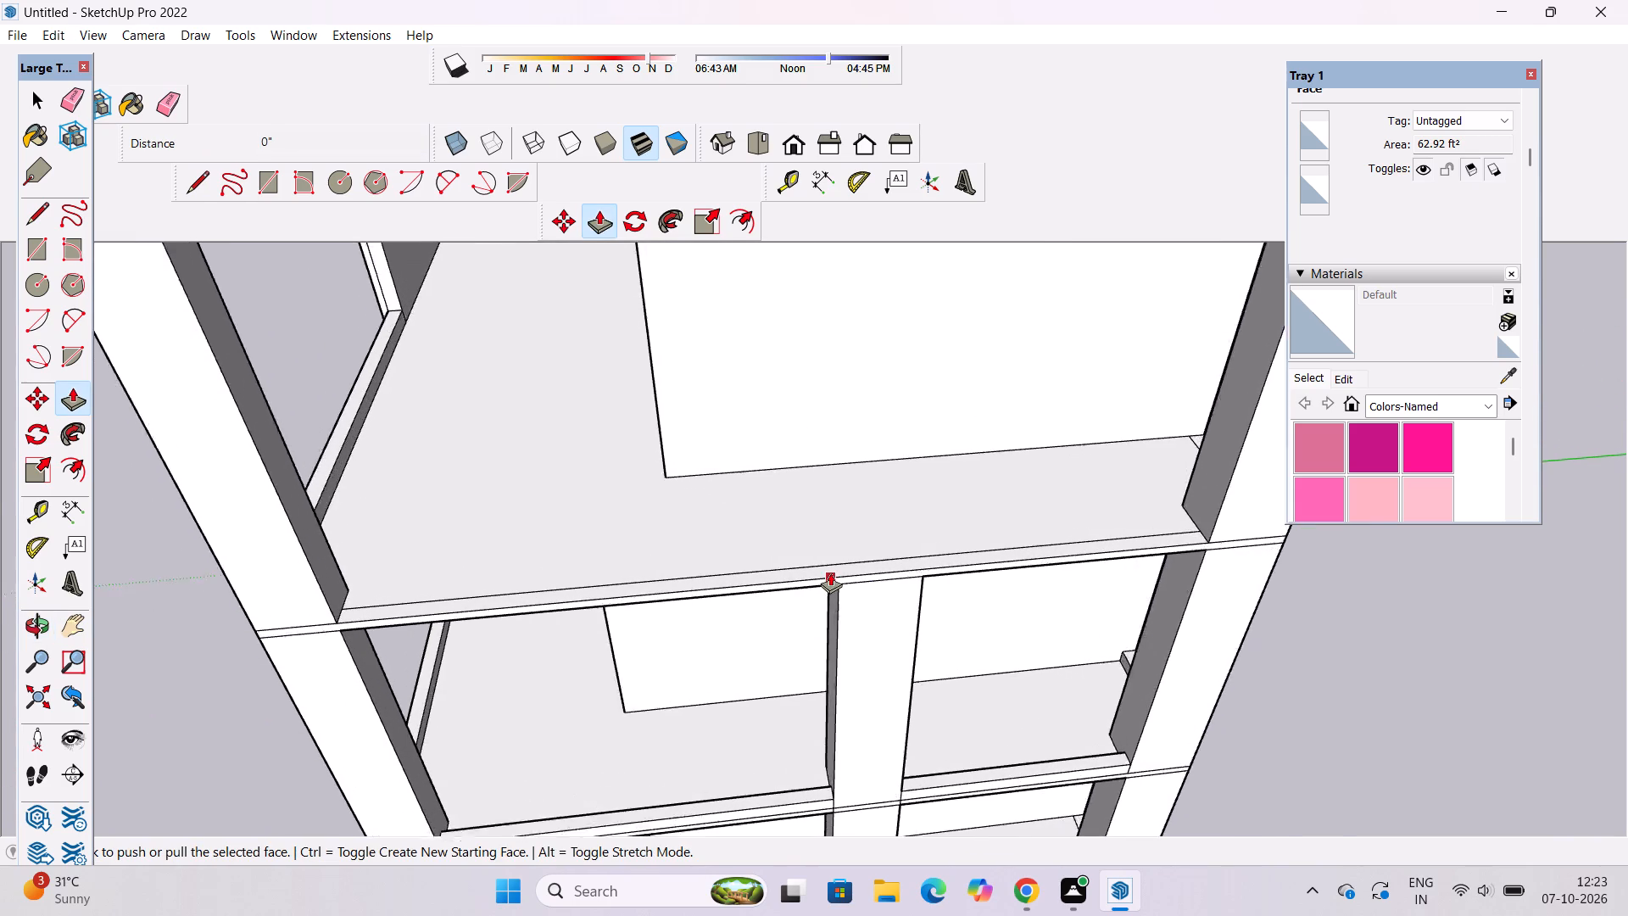
pyautogui.scroll(2, 830, 572)
pyautogui.press('space')
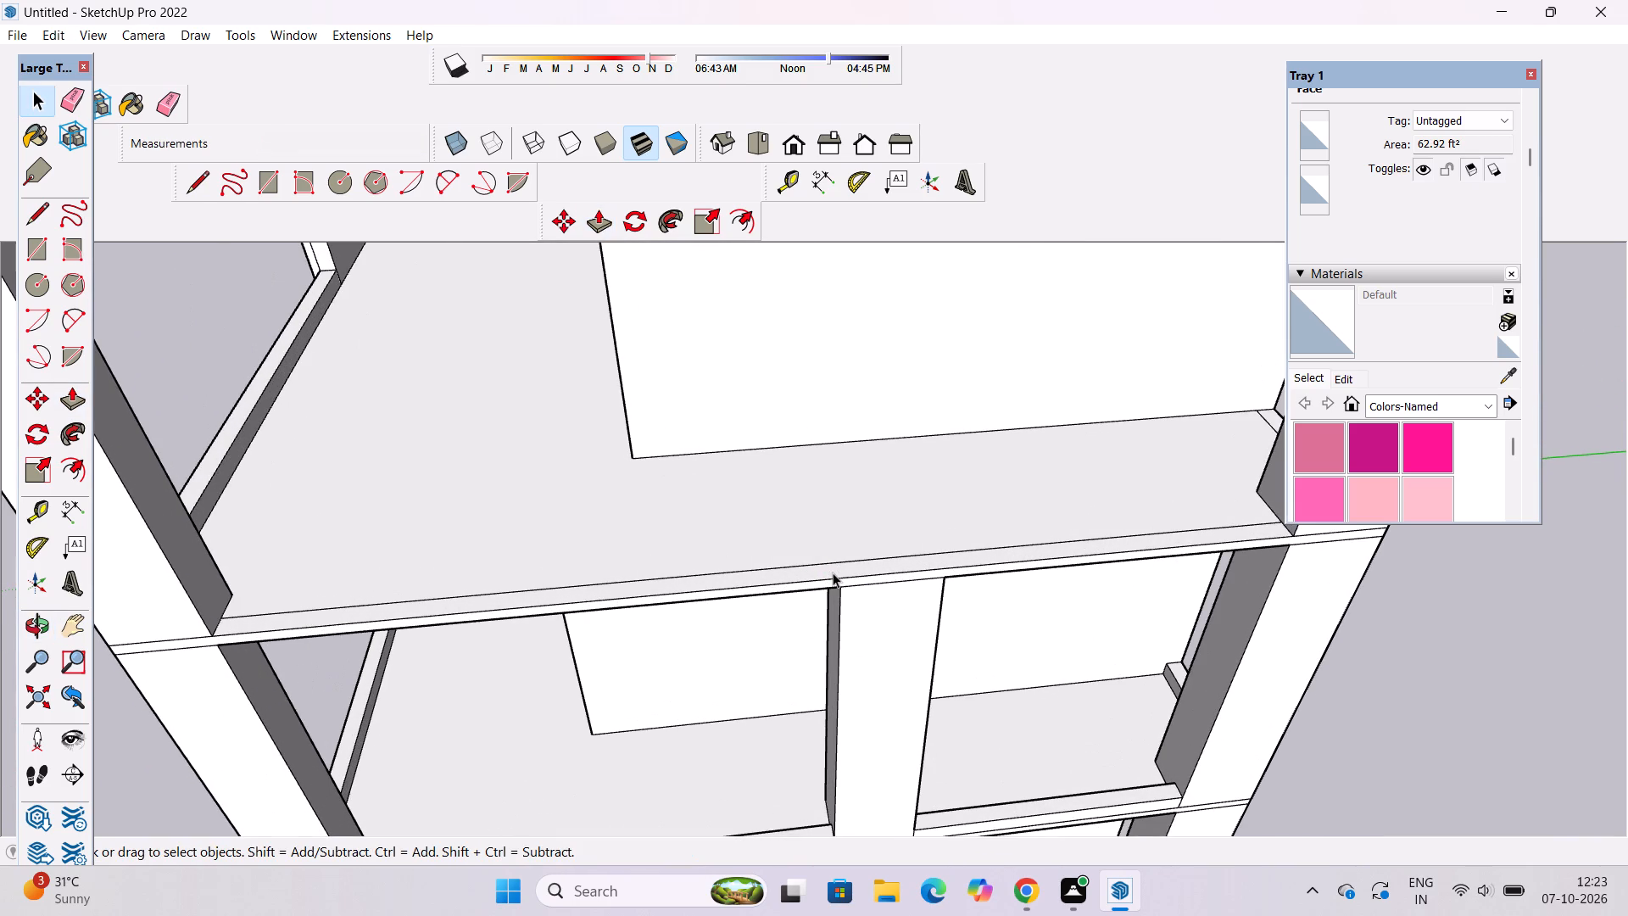
pyautogui.click(833, 572)
pyautogui.press('p')
pyautogui.click(833, 572)
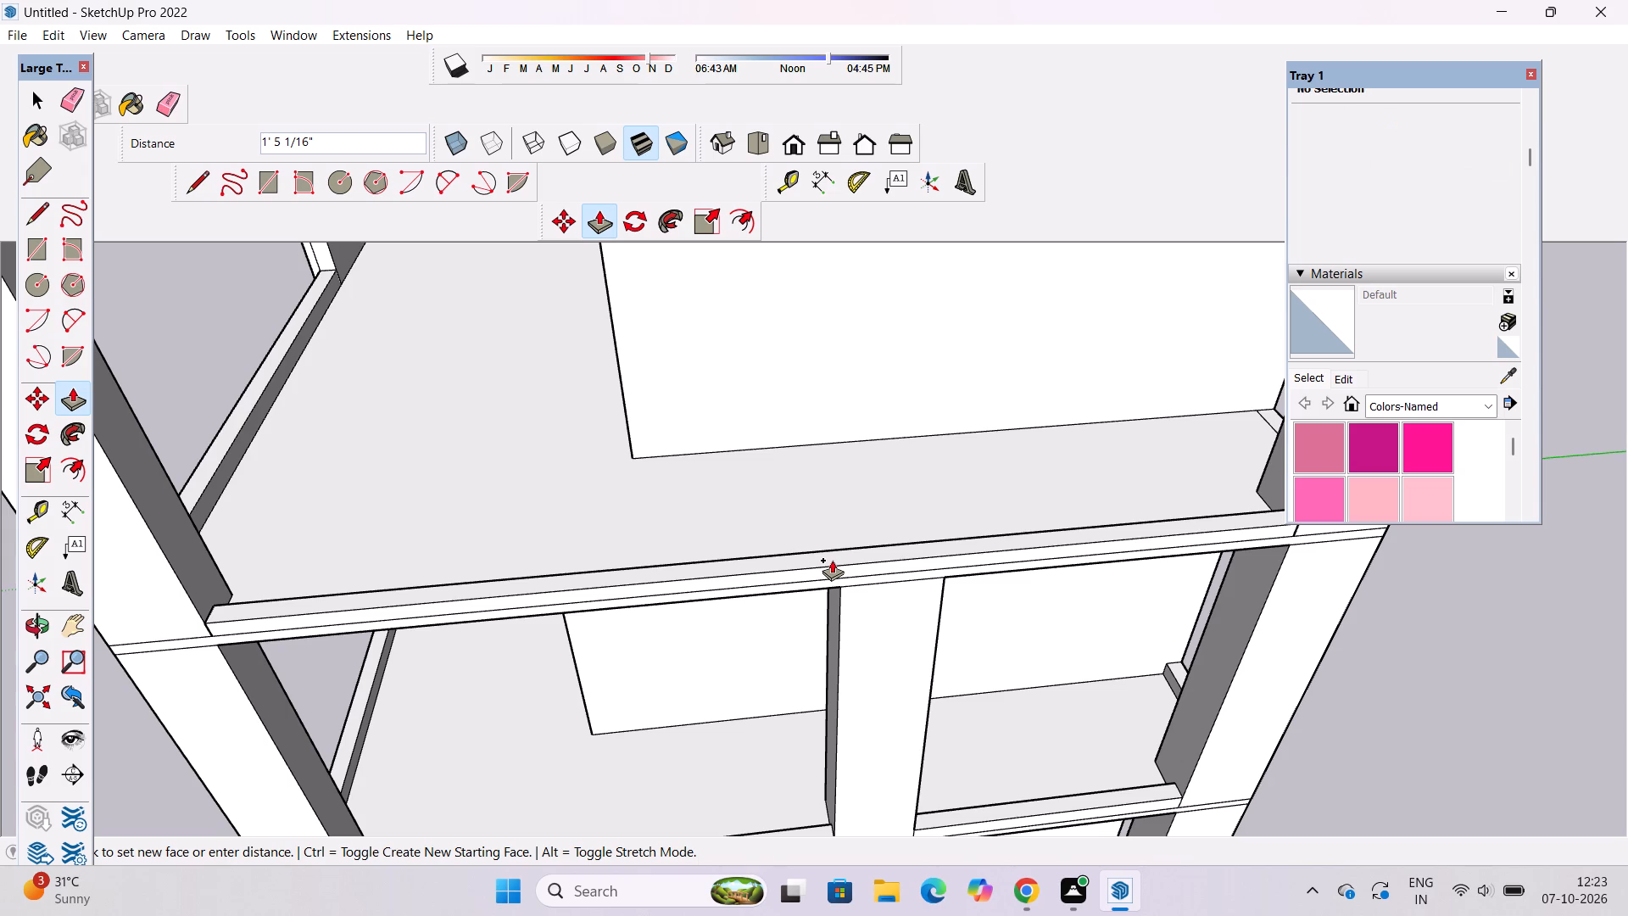
pyautogui.write("1.5'")
pyautogui.press('Return')
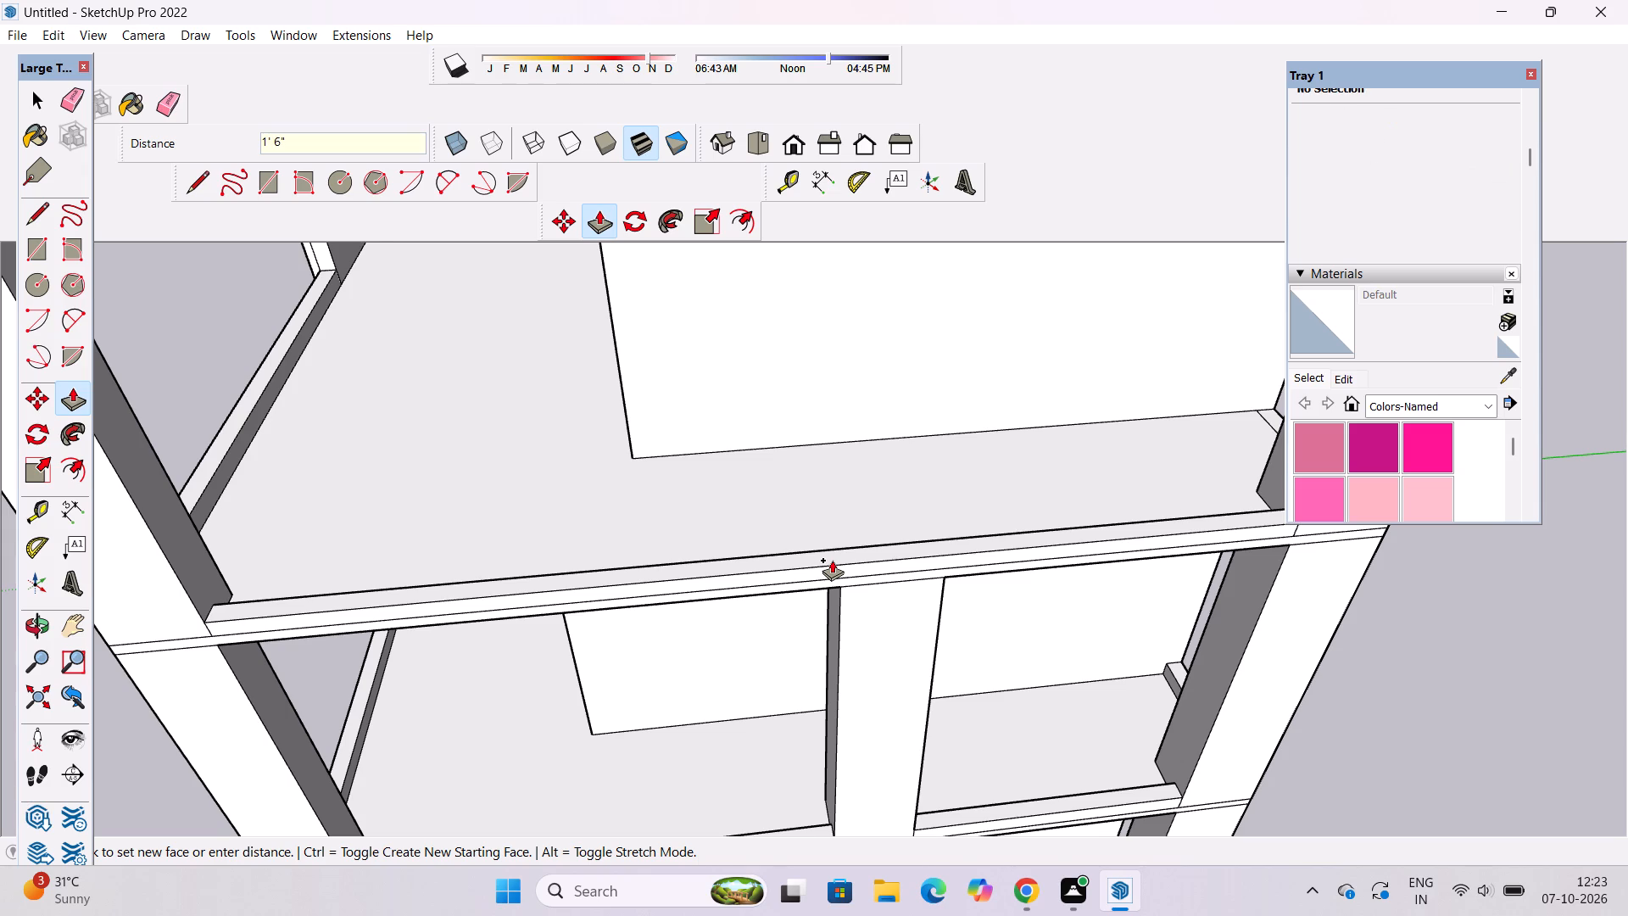
# Draw a 9' vertical line up the column face from the midpoint of the new curb's end edge.
pyautogui.press('l')
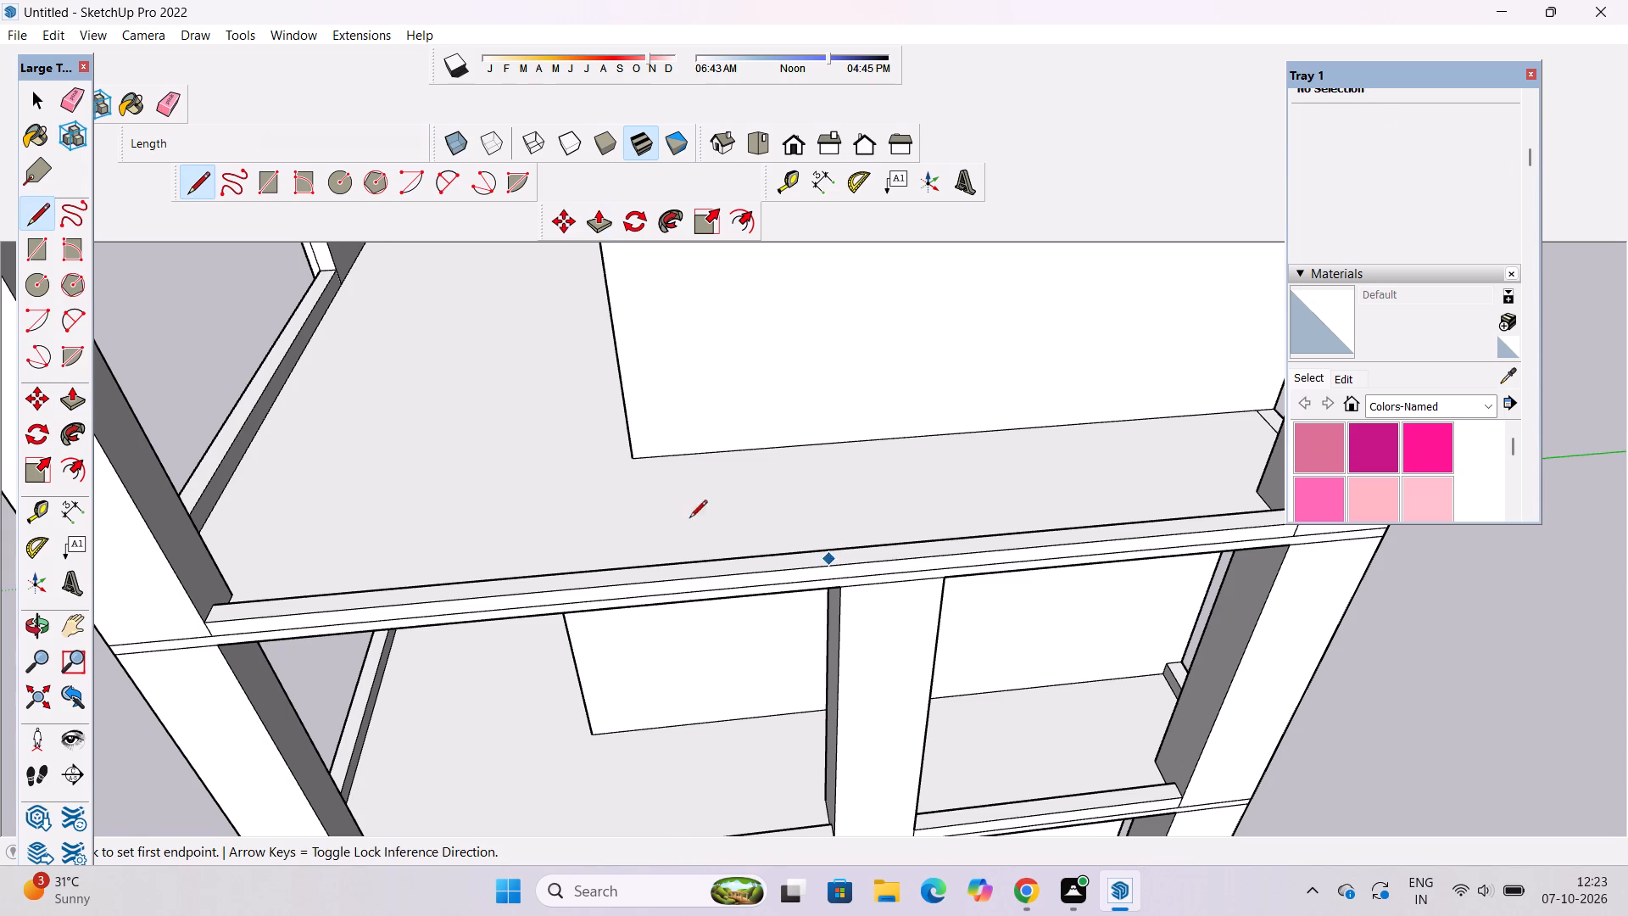
pyautogui.scroll(-5, 516, 578)
pyautogui.scroll(17, 1007, 518)
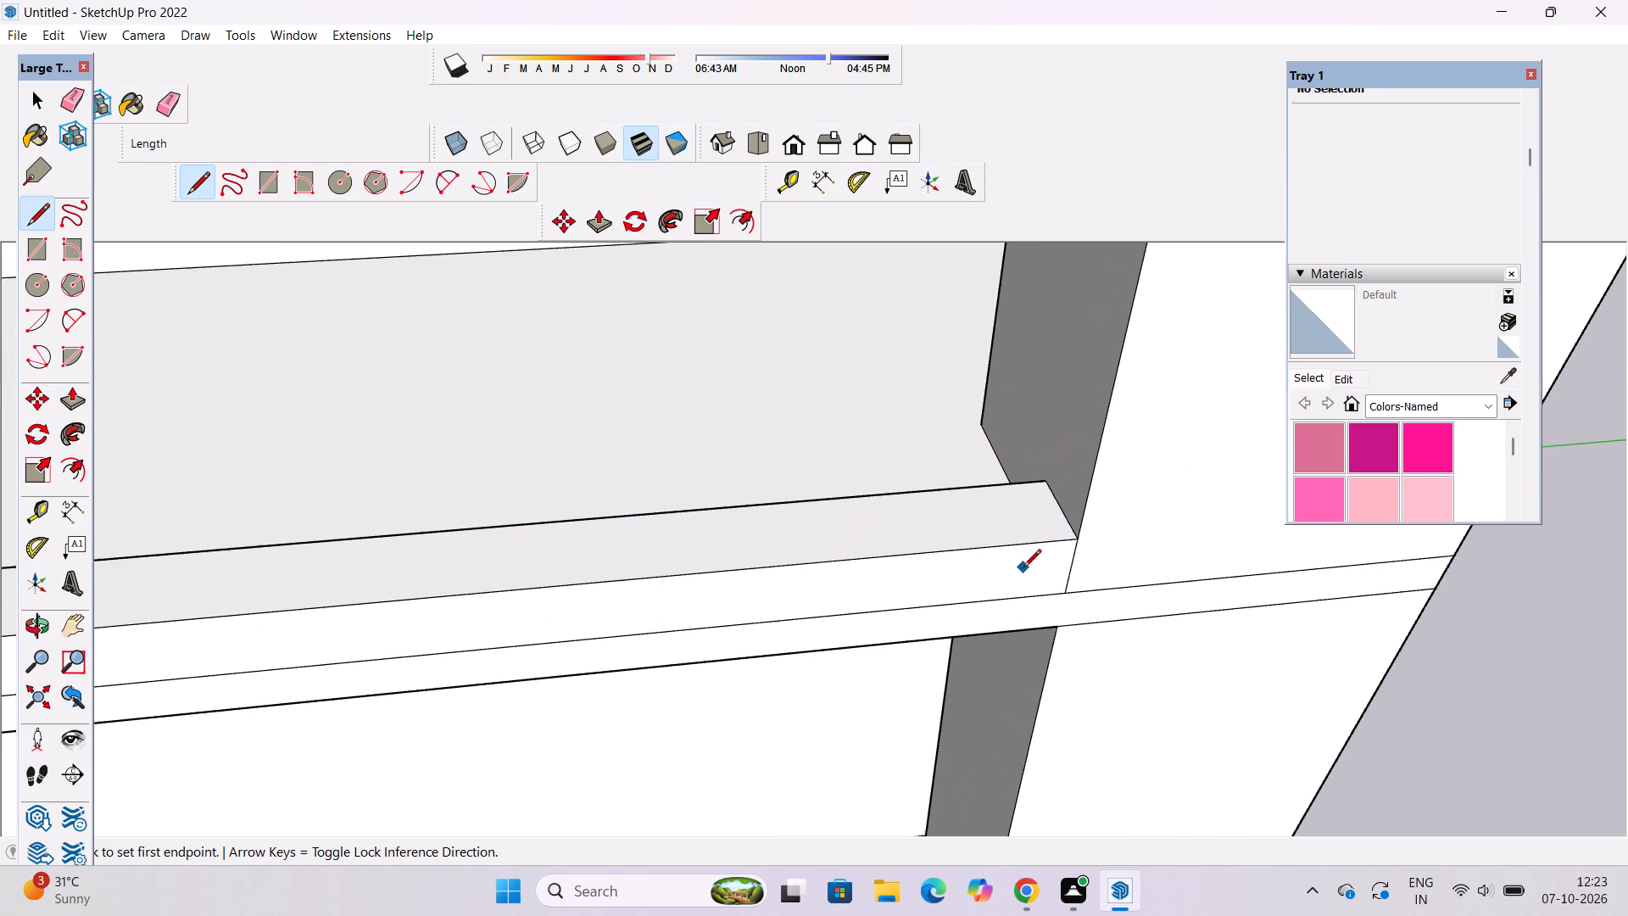
pyautogui.scroll(2, 1023, 568)
pyautogui.click(1065, 503)
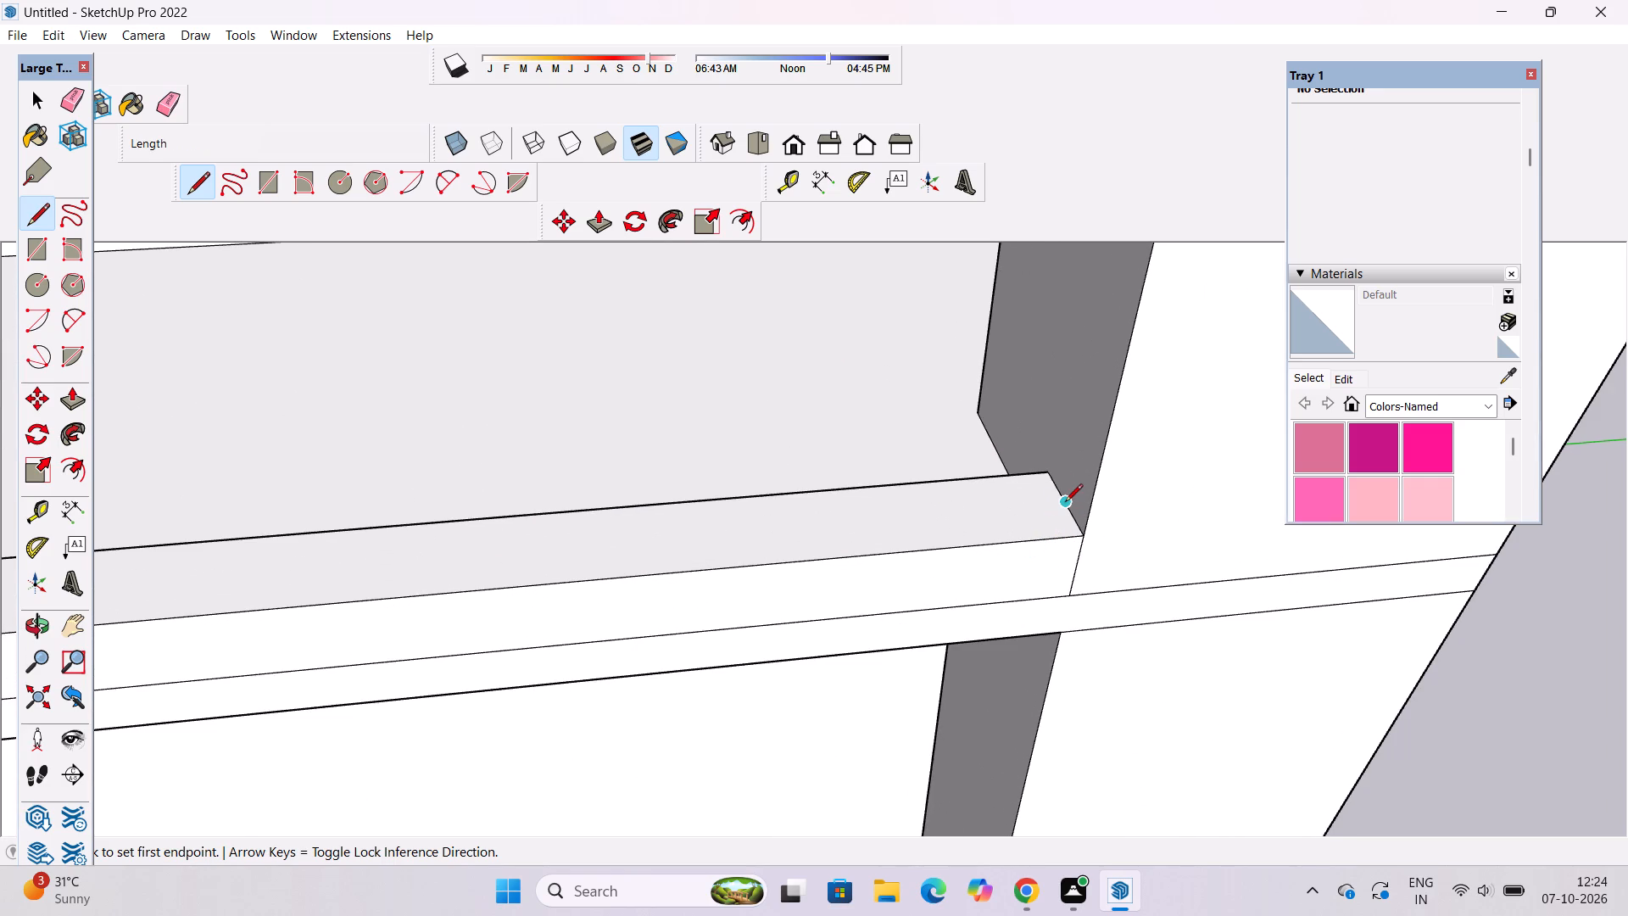
pyautogui.scroll(-5, 1065, 503)
pyautogui.write("9'")
pyautogui.press('Return')
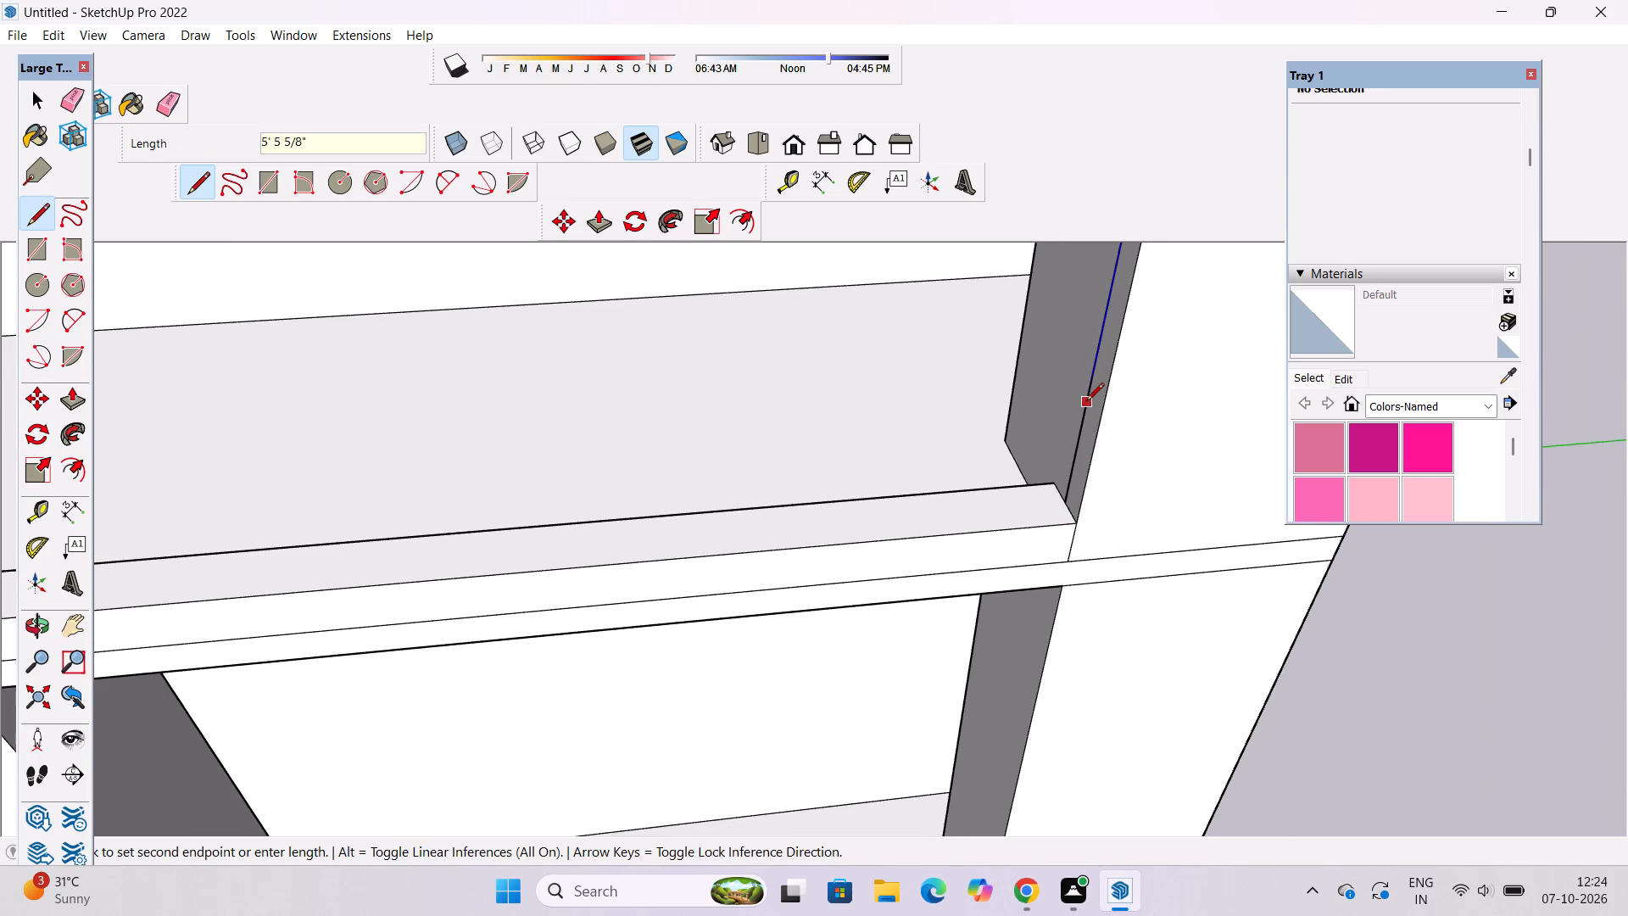
# Continue the outline about 90' 4 1/2" across to the opposite column and down to the midpoint of the curb's other end.
pyautogui.scroll(-13, 1086, 410)
pyautogui.scroll(-5, 803, 401)
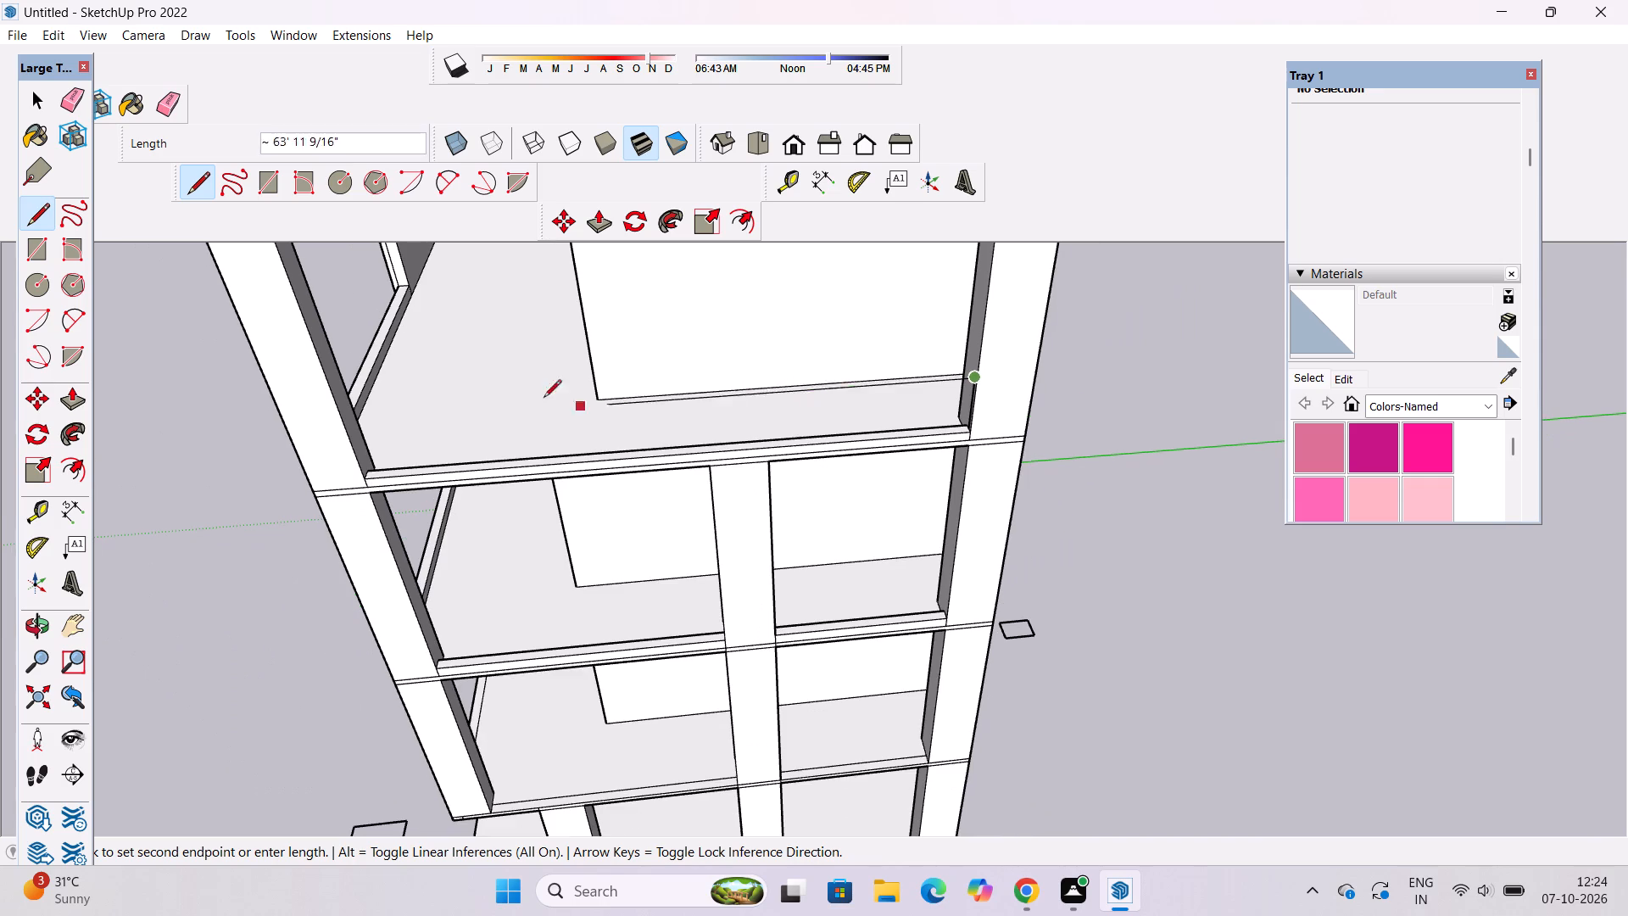
pyautogui.scroll(5, 361, 414)
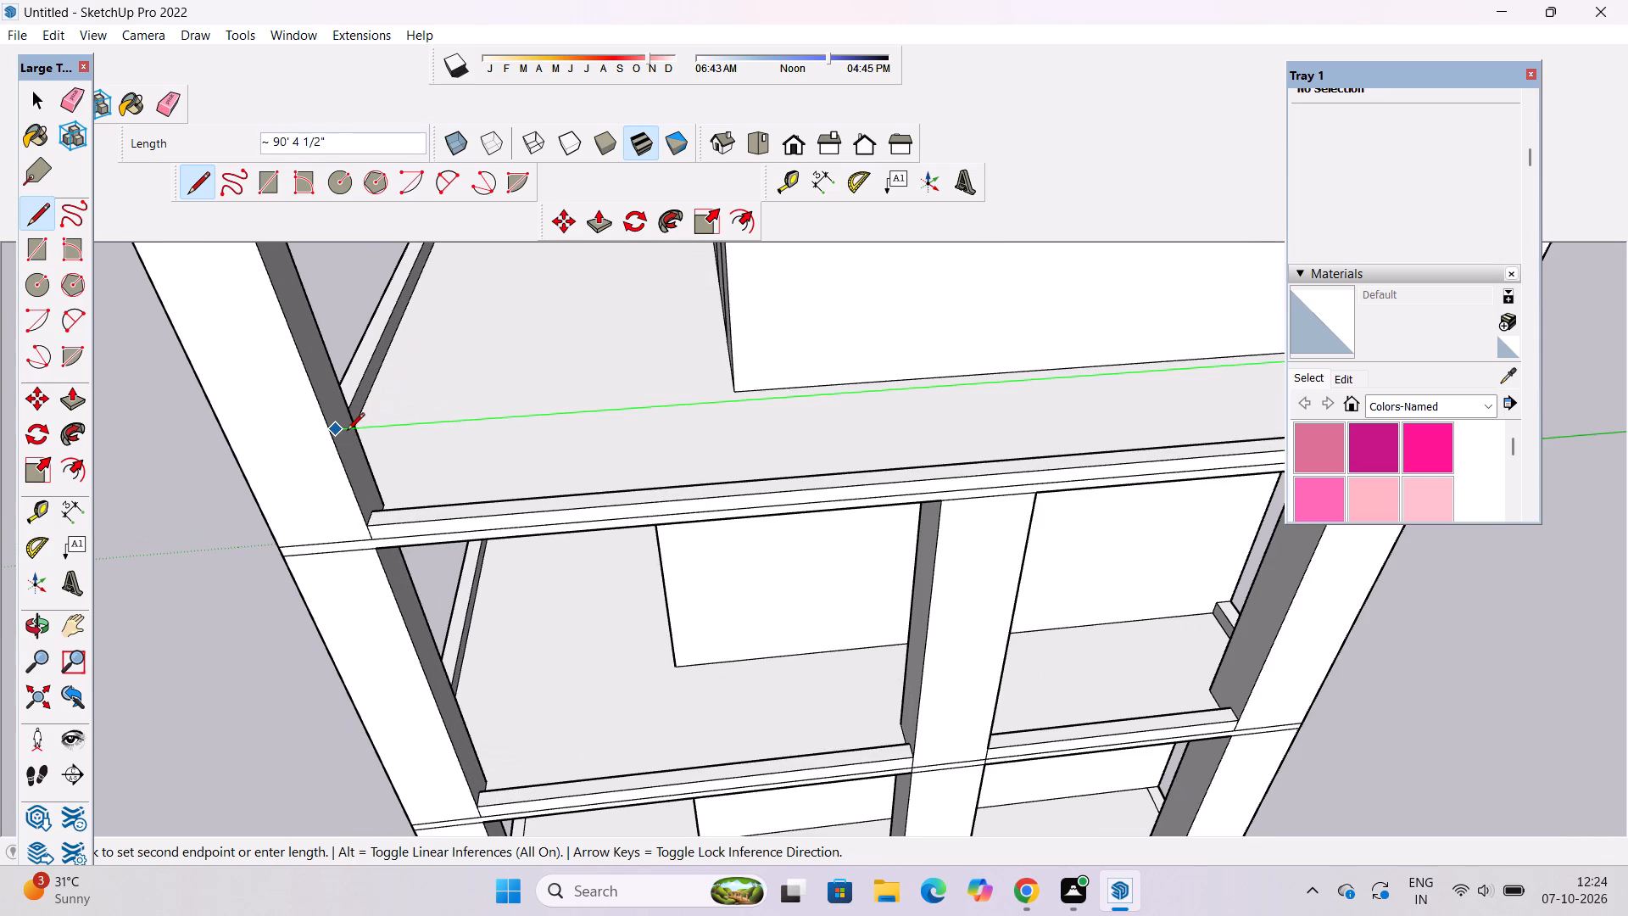
pyautogui.scroll(14, 347, 432)
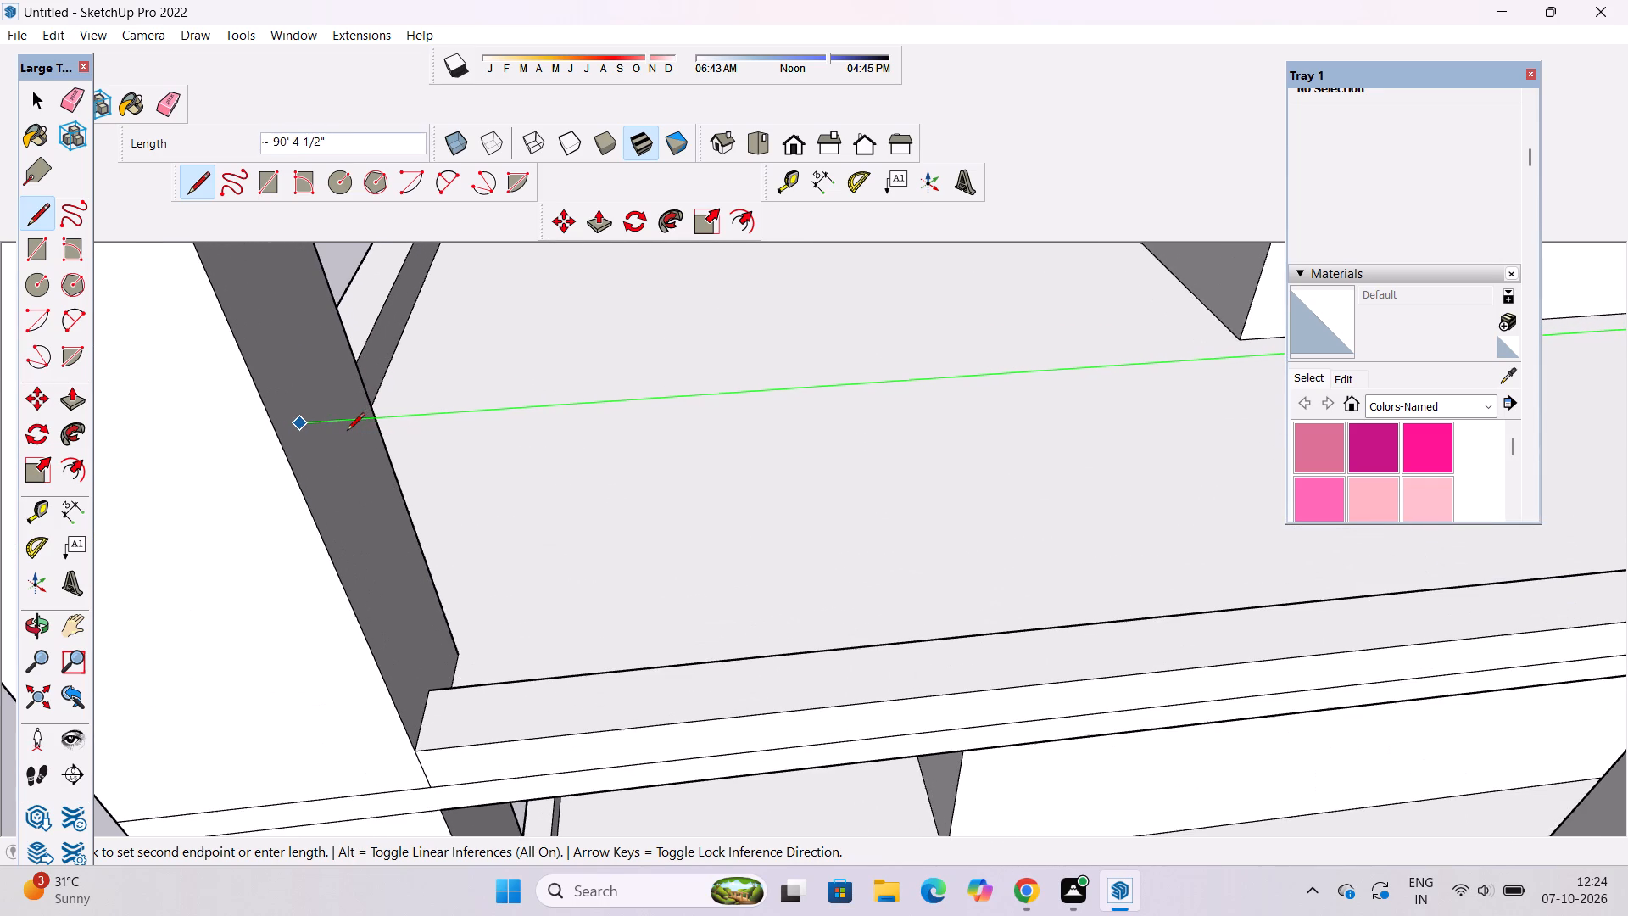
pyautogui.click(347, 432)
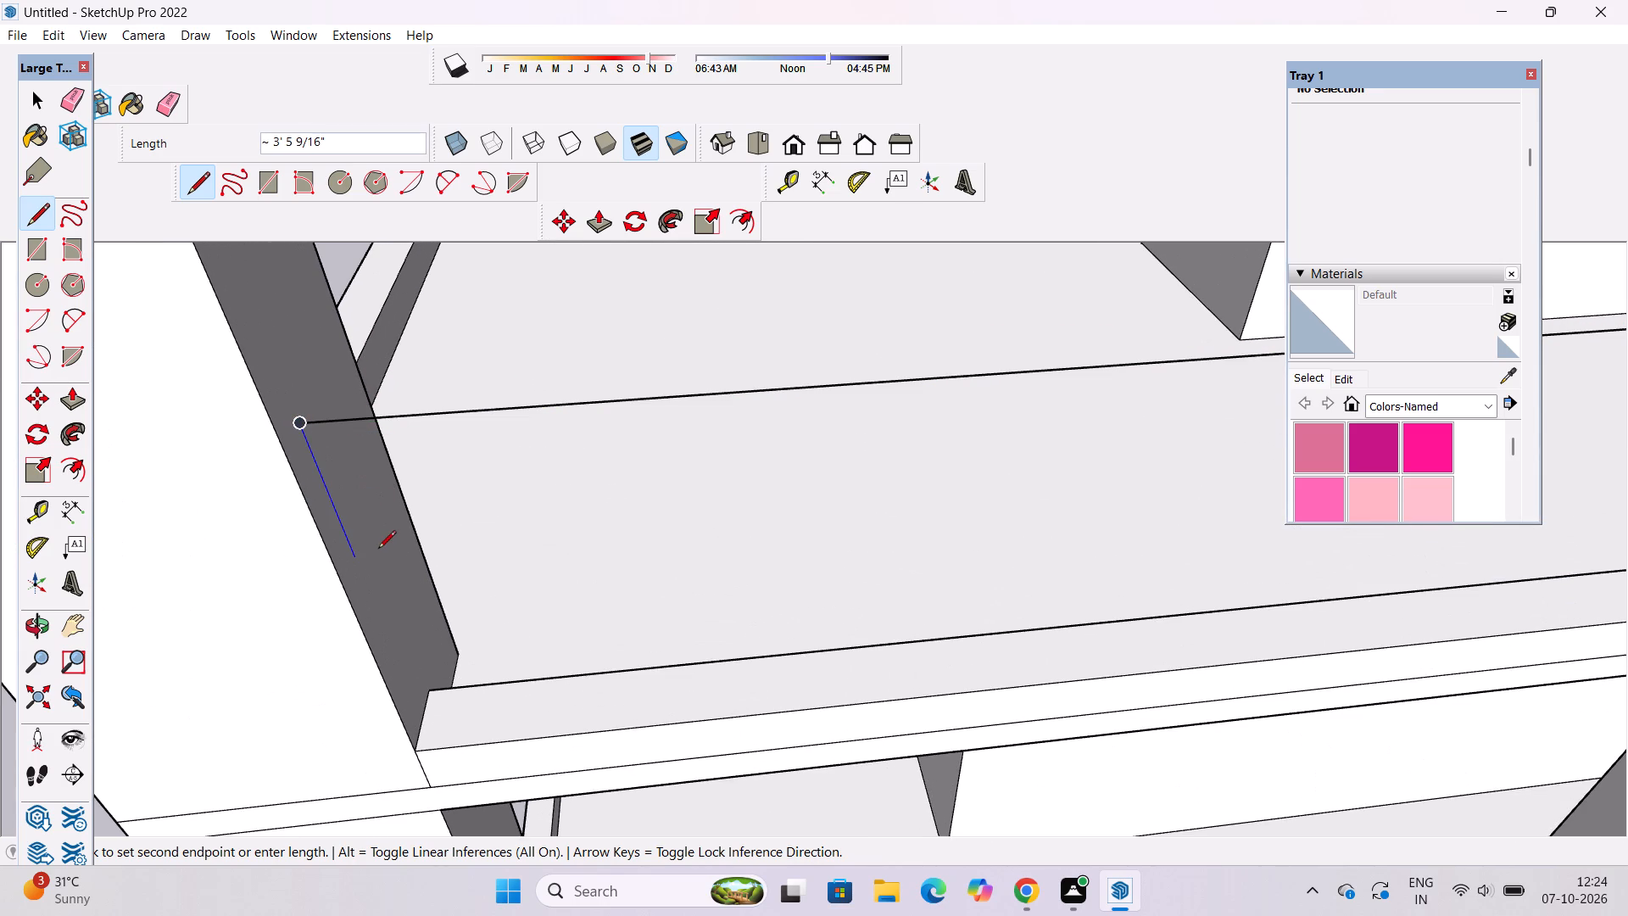
pyautogui.scroll(6, 399, 689)
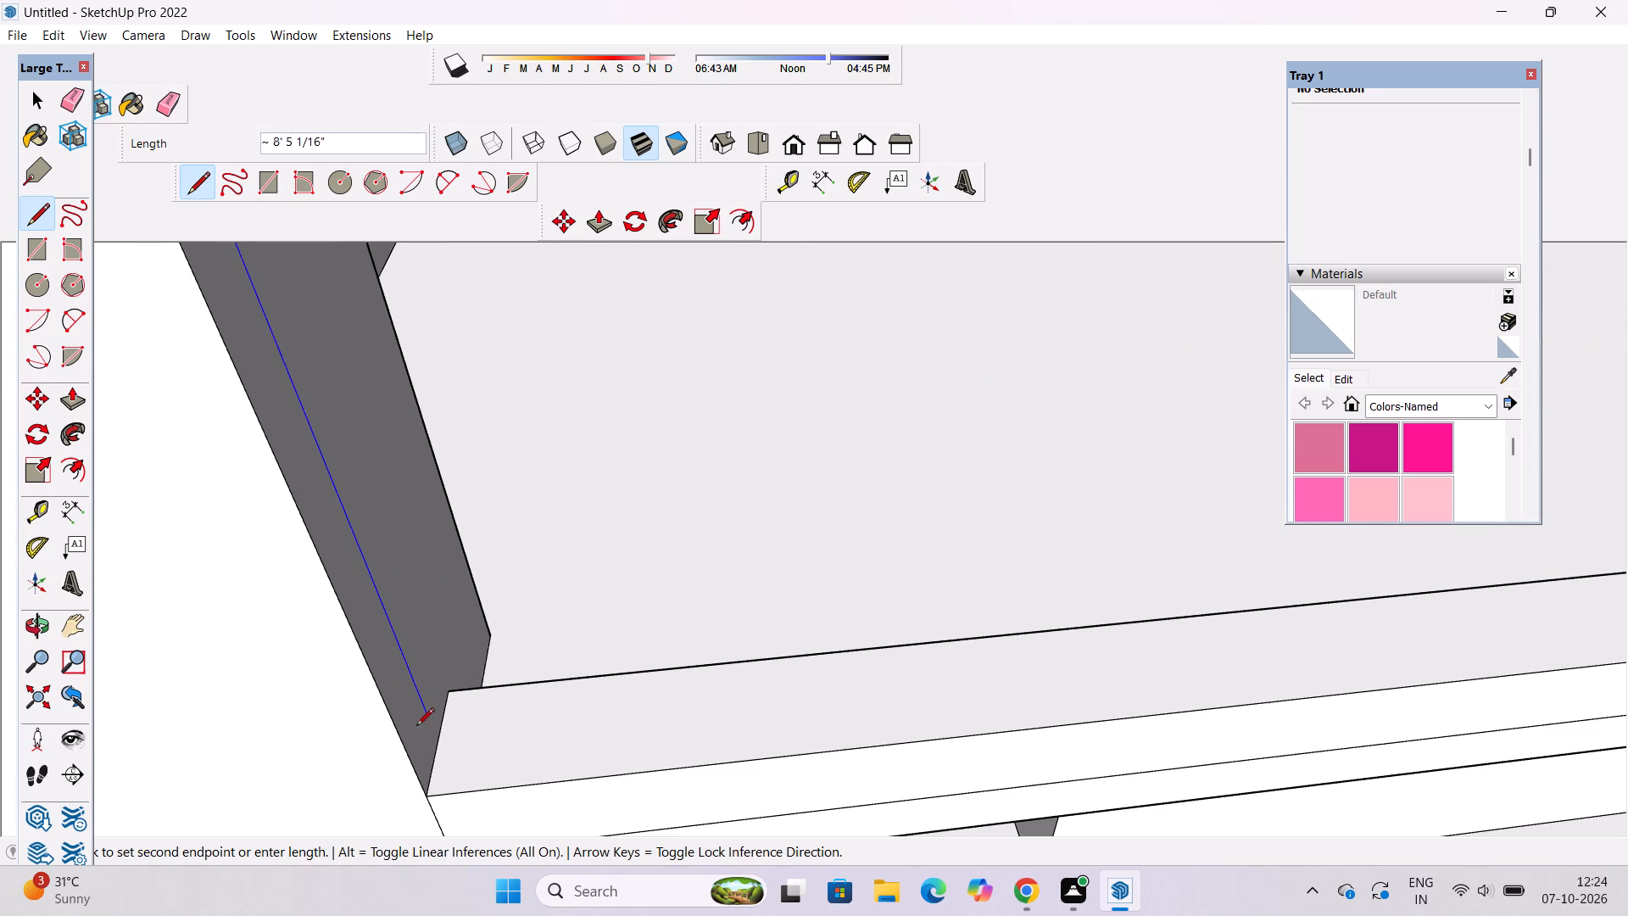
pyautogui.click(441, 741)
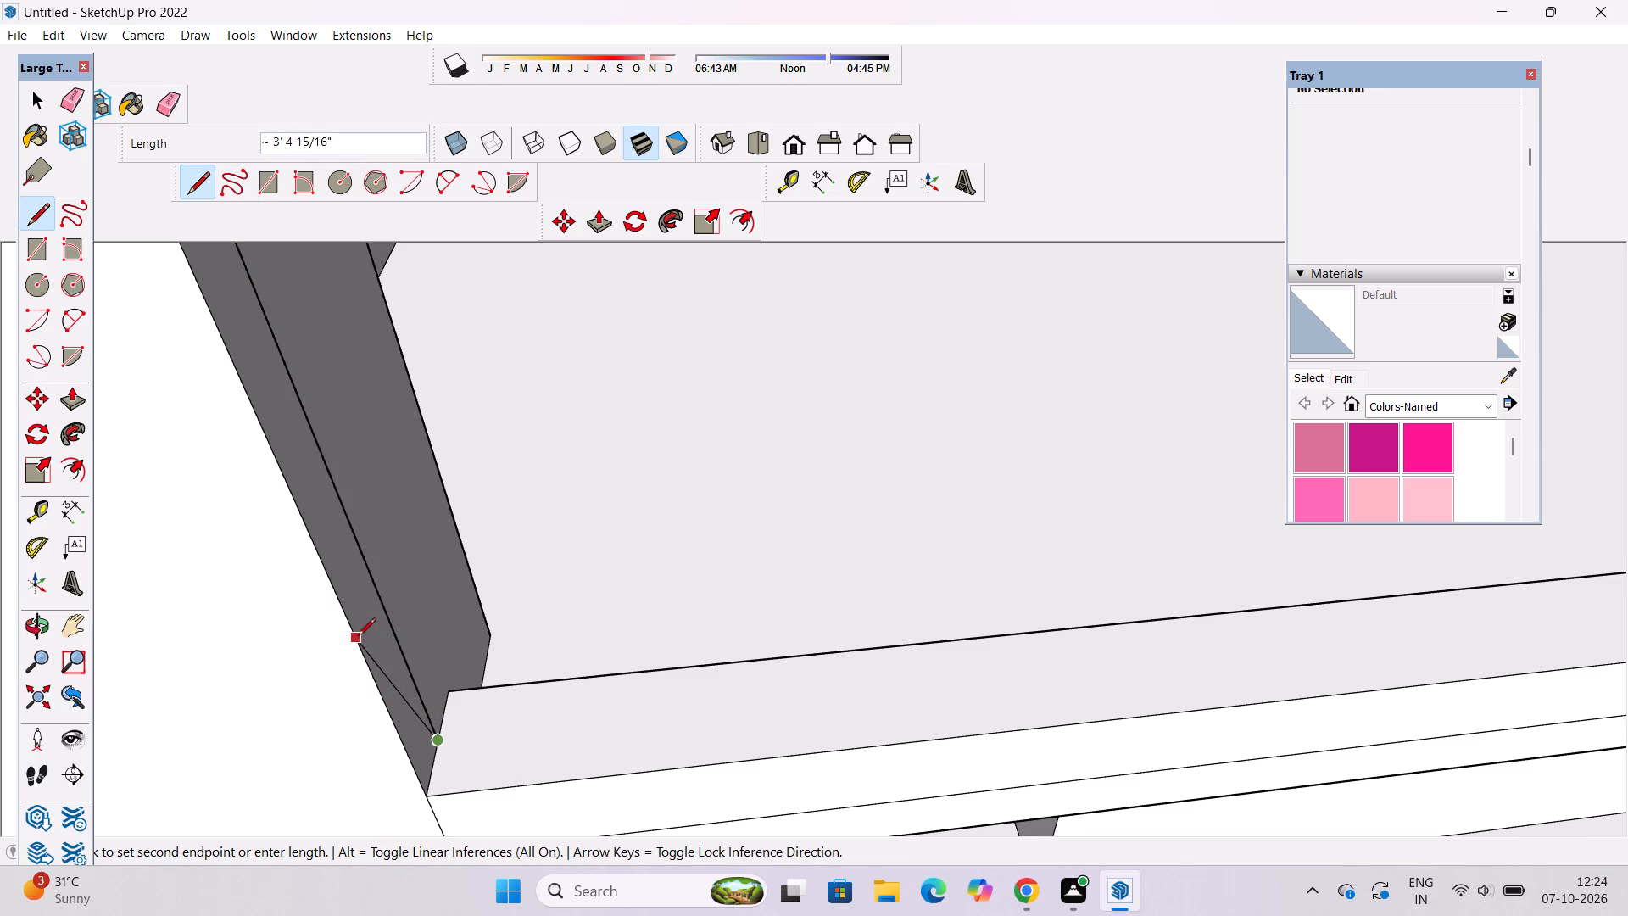
# Close the panel outline with a line about 90' 4 1/2" long between the midpoints of the curb's two end edges.
pyautogui.scroll(-19, 354, 634)
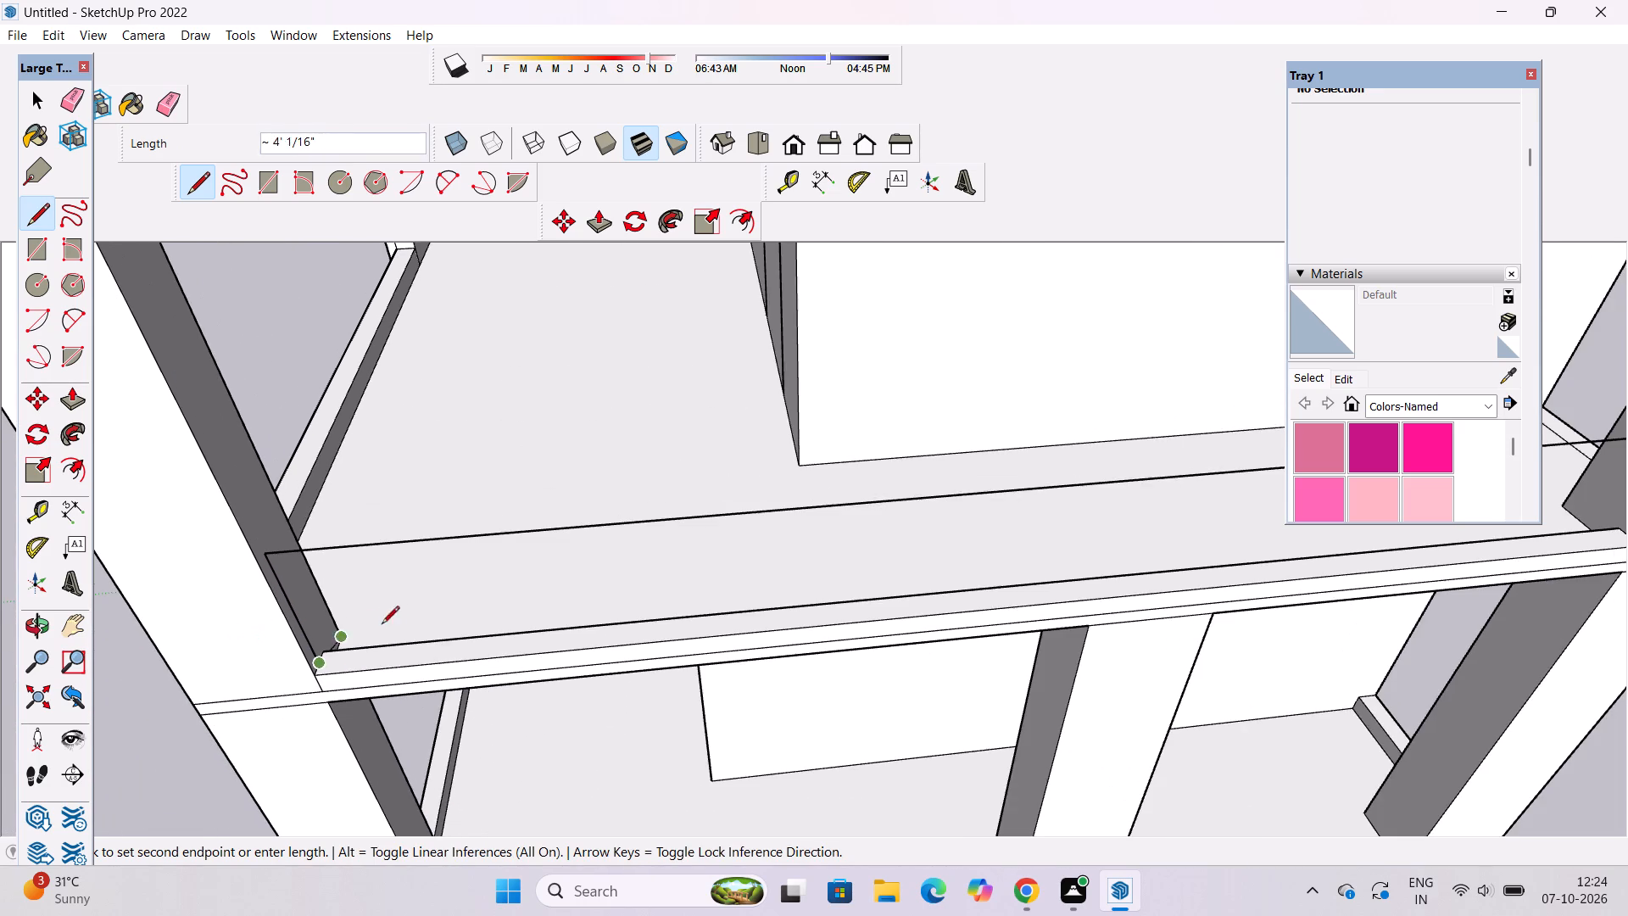
pyautogui.scroll(-8, 260, 630)
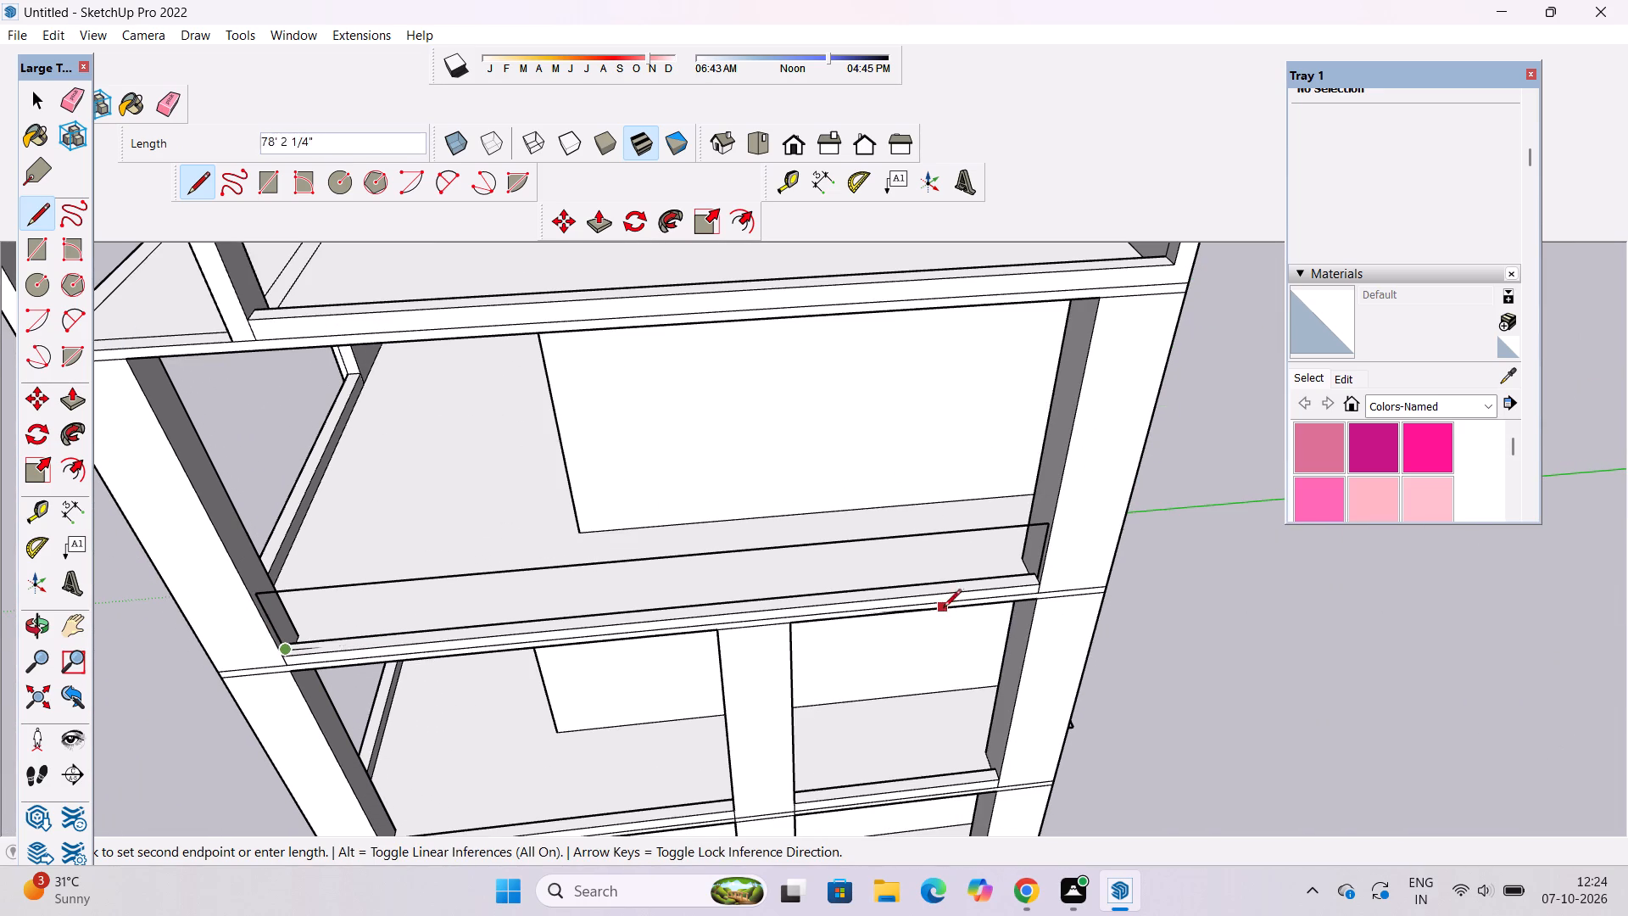
pyautogui.scroll(12, 1012, 579)
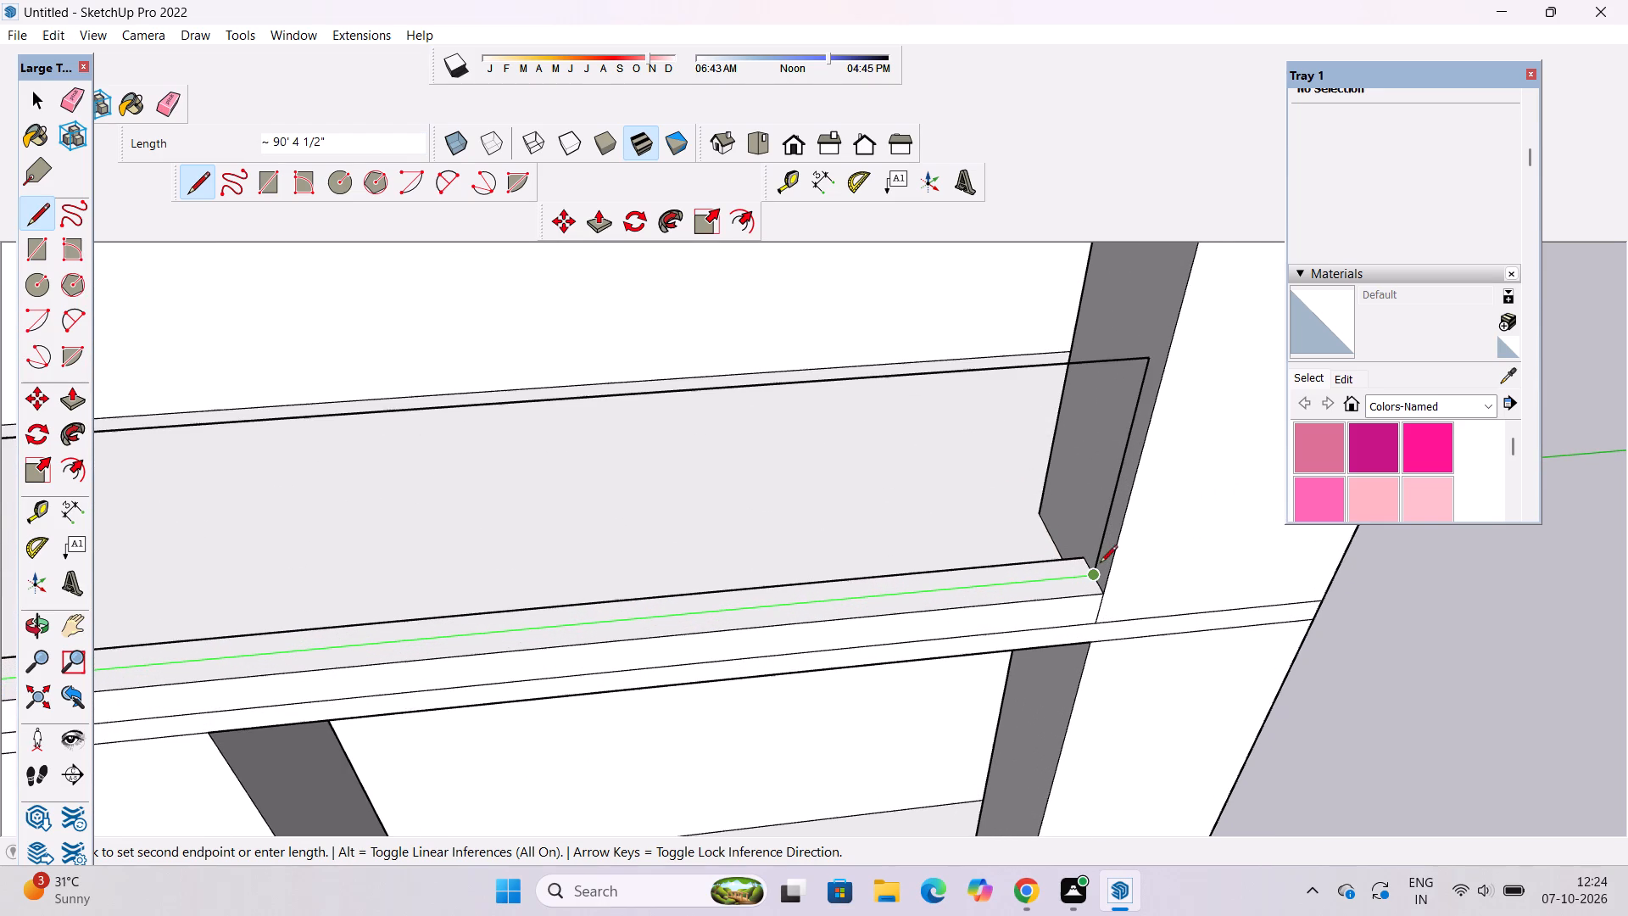
pyautogui.click(1096, 571)
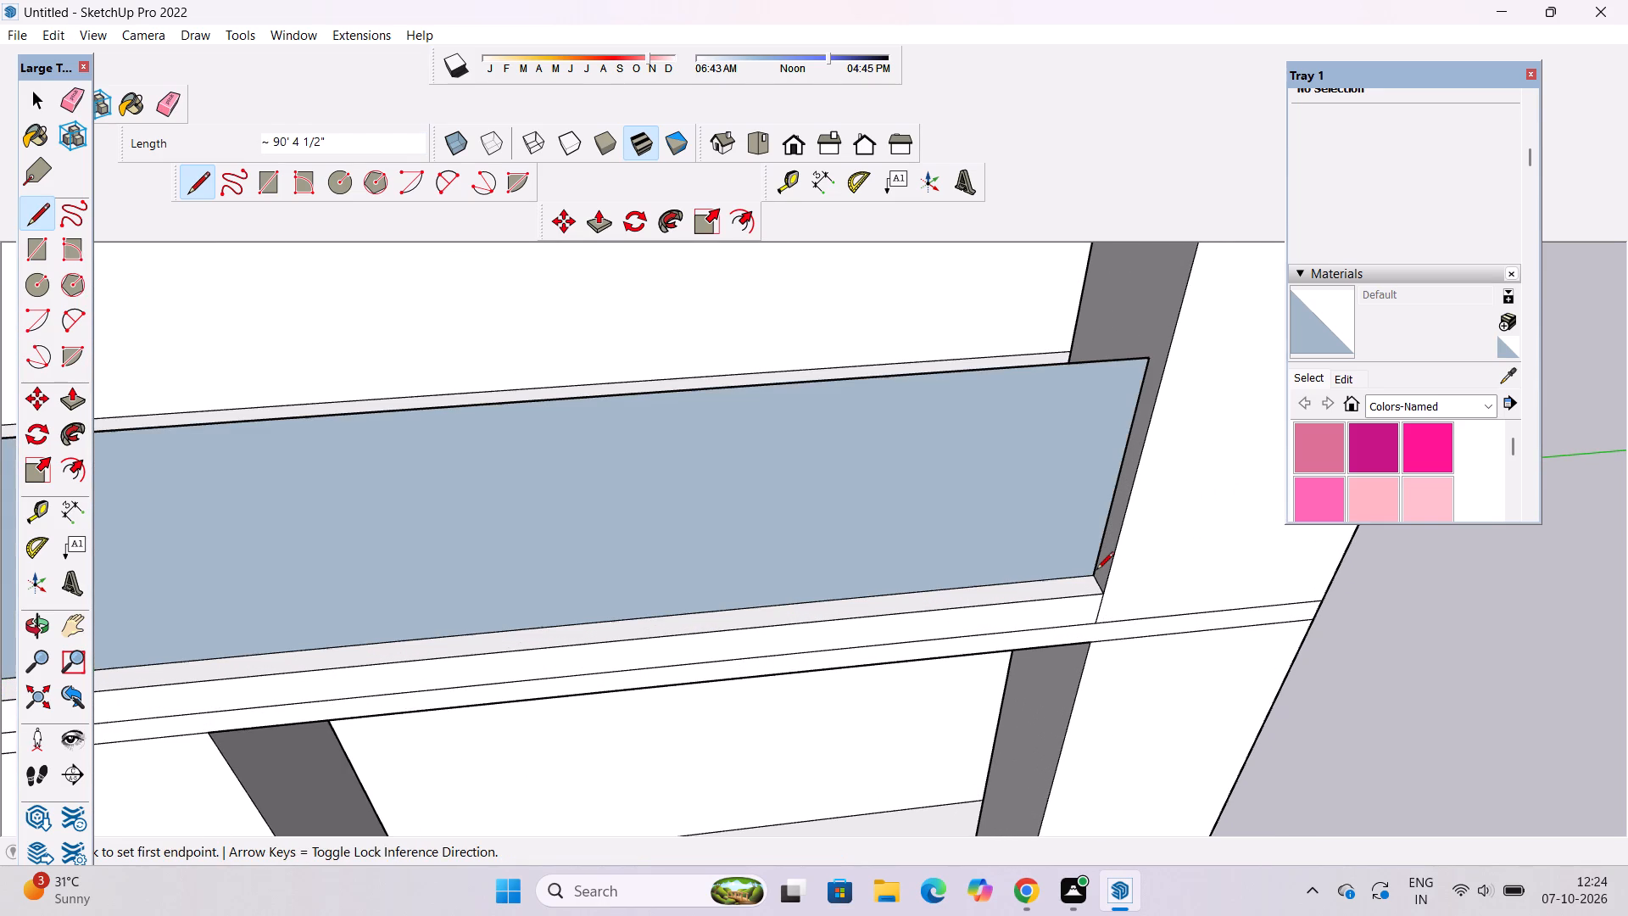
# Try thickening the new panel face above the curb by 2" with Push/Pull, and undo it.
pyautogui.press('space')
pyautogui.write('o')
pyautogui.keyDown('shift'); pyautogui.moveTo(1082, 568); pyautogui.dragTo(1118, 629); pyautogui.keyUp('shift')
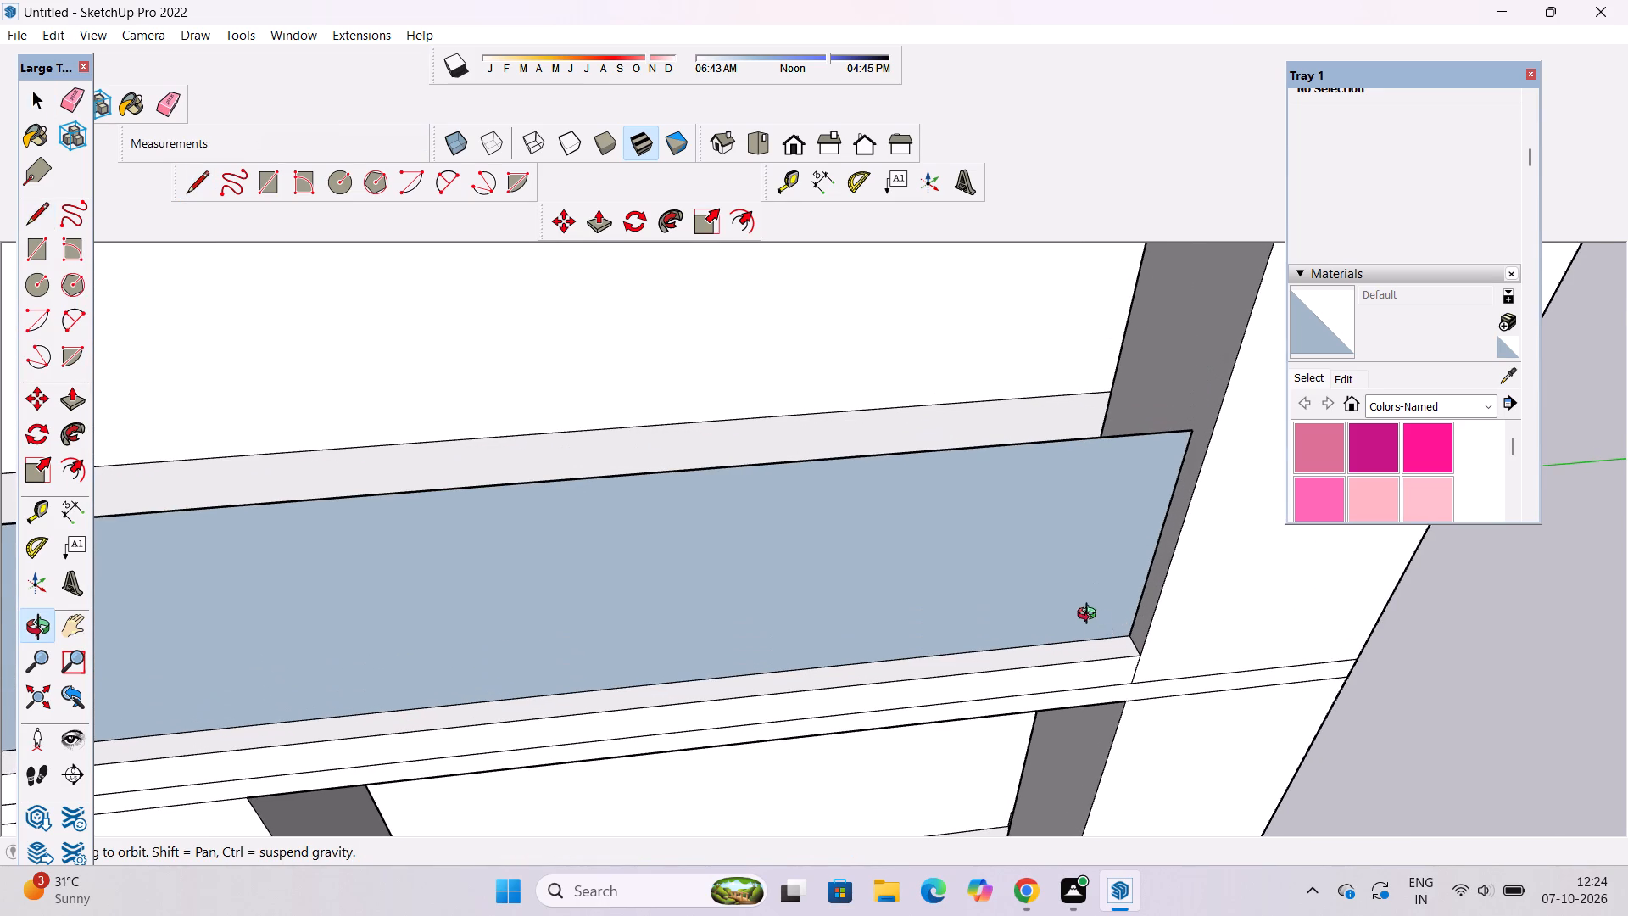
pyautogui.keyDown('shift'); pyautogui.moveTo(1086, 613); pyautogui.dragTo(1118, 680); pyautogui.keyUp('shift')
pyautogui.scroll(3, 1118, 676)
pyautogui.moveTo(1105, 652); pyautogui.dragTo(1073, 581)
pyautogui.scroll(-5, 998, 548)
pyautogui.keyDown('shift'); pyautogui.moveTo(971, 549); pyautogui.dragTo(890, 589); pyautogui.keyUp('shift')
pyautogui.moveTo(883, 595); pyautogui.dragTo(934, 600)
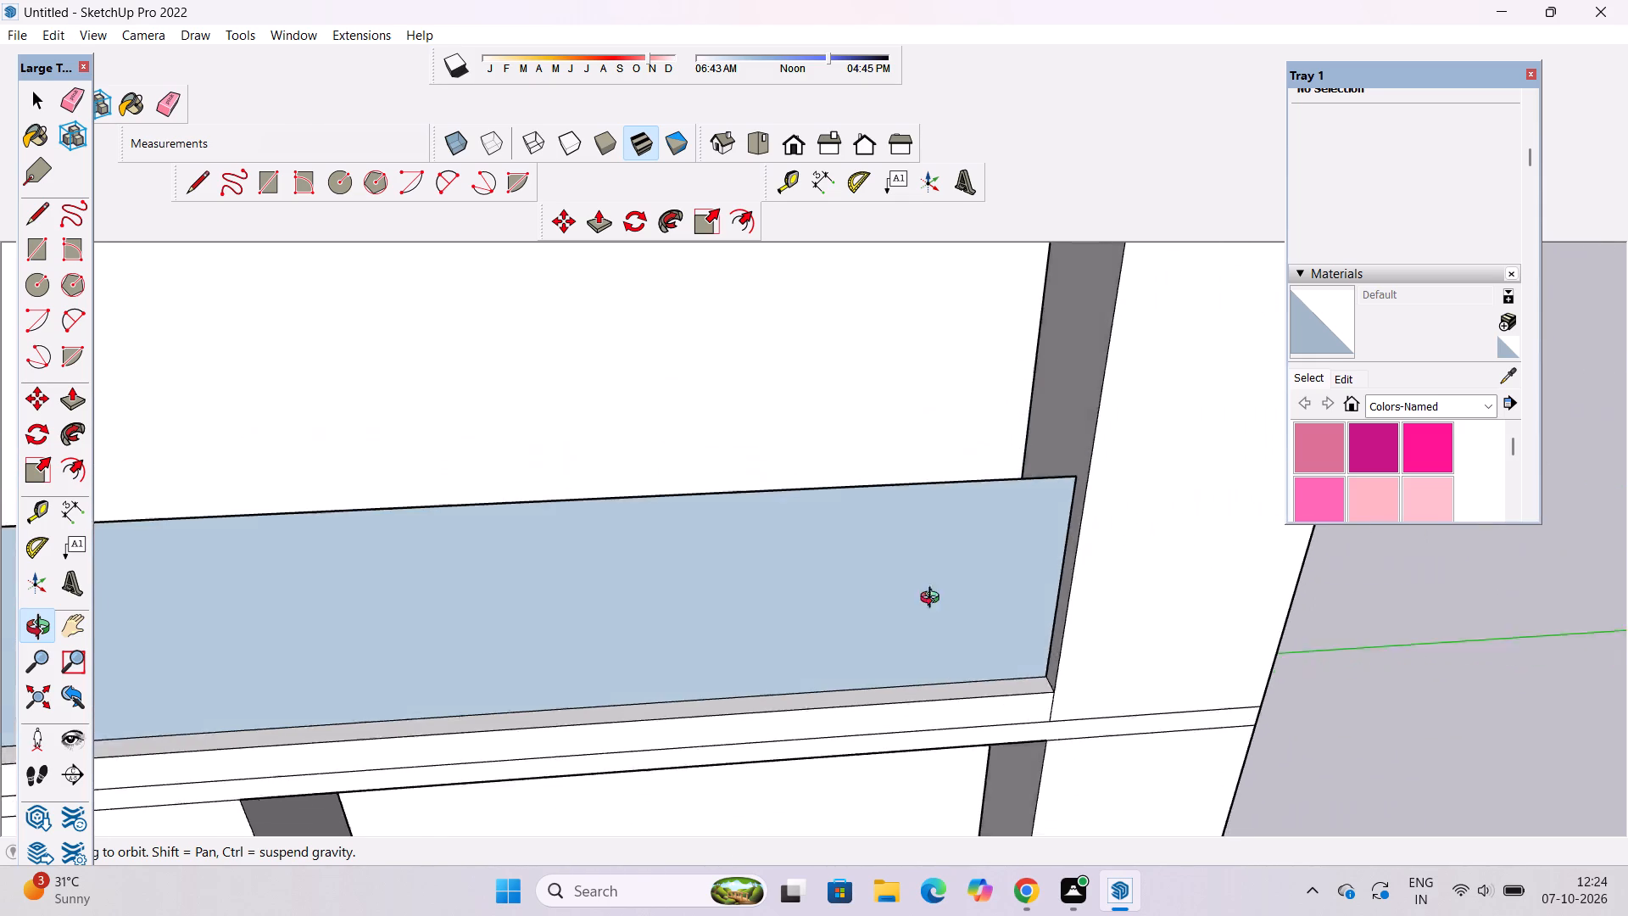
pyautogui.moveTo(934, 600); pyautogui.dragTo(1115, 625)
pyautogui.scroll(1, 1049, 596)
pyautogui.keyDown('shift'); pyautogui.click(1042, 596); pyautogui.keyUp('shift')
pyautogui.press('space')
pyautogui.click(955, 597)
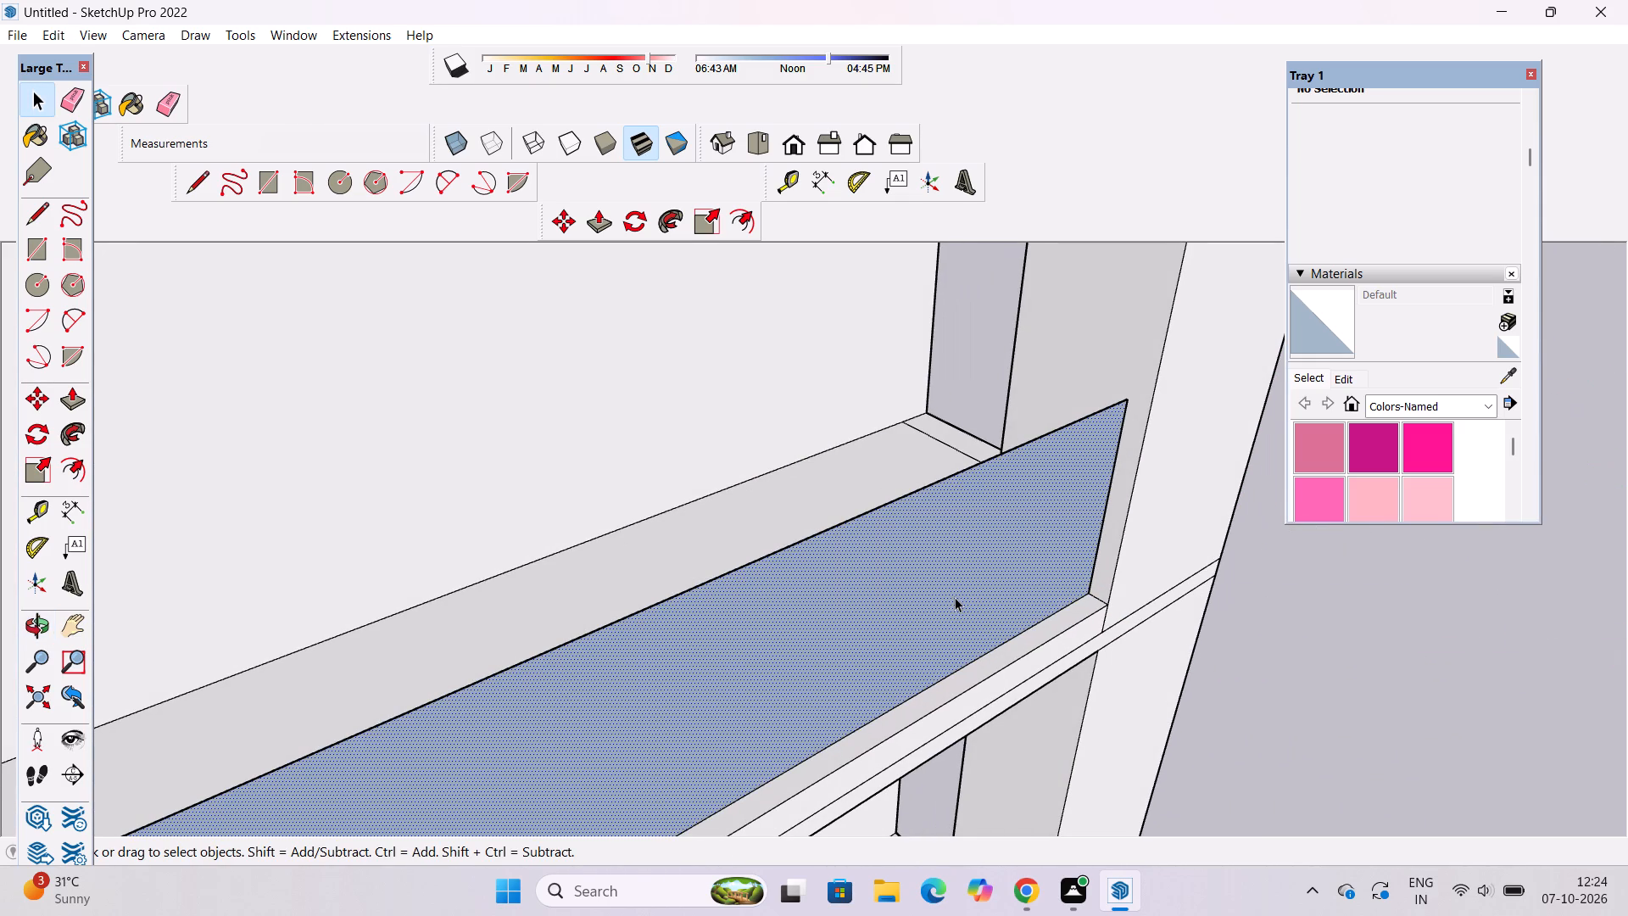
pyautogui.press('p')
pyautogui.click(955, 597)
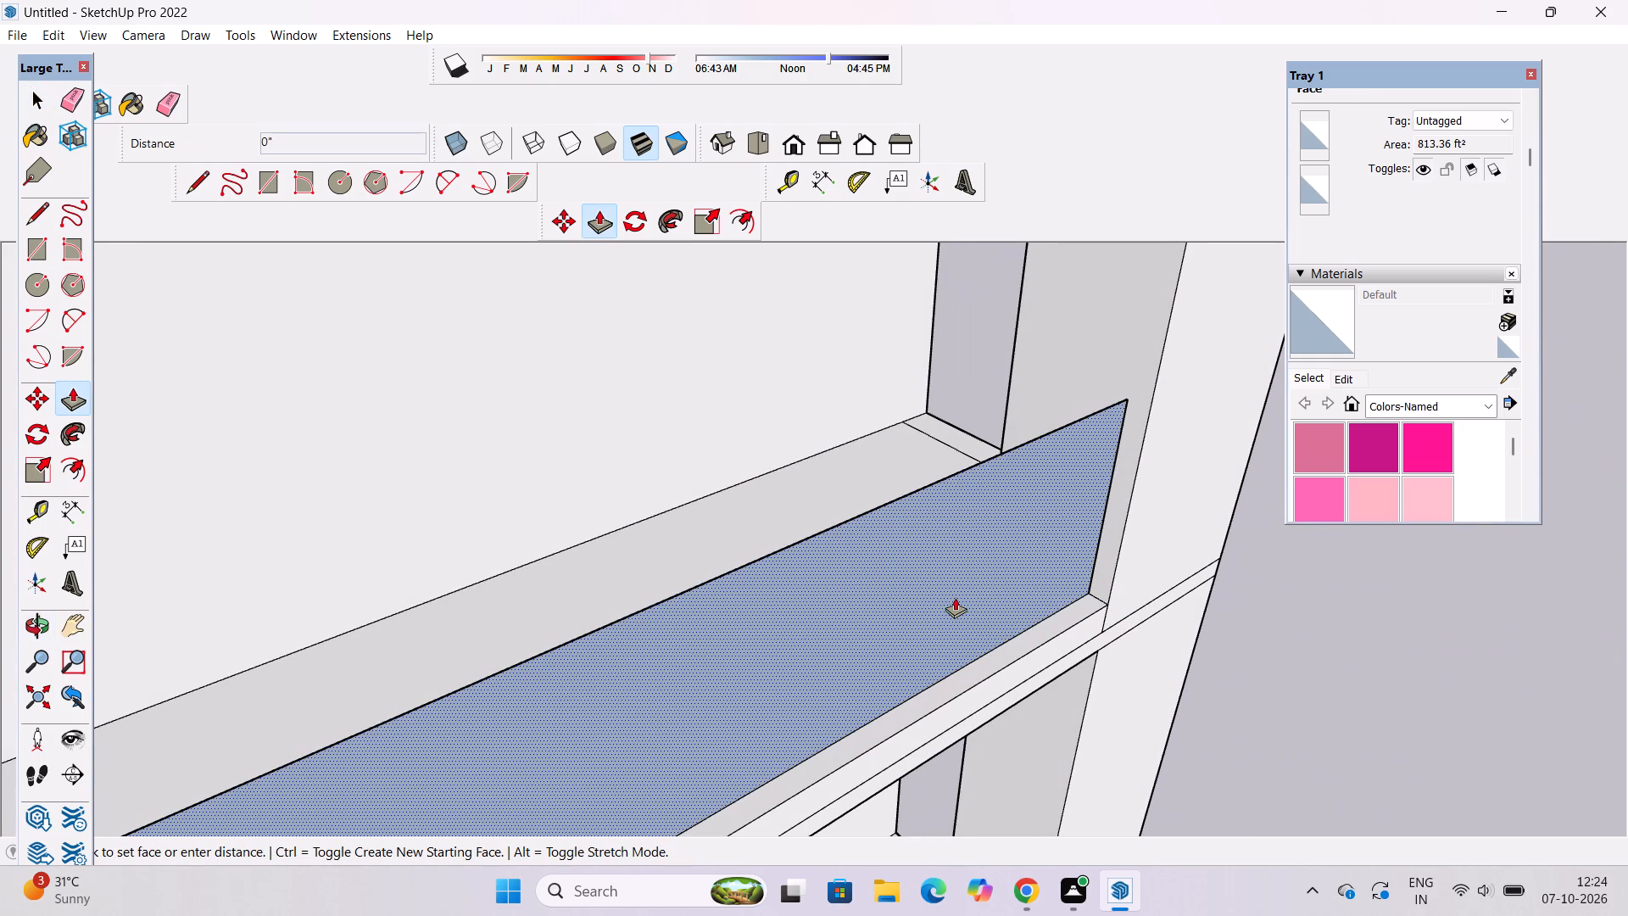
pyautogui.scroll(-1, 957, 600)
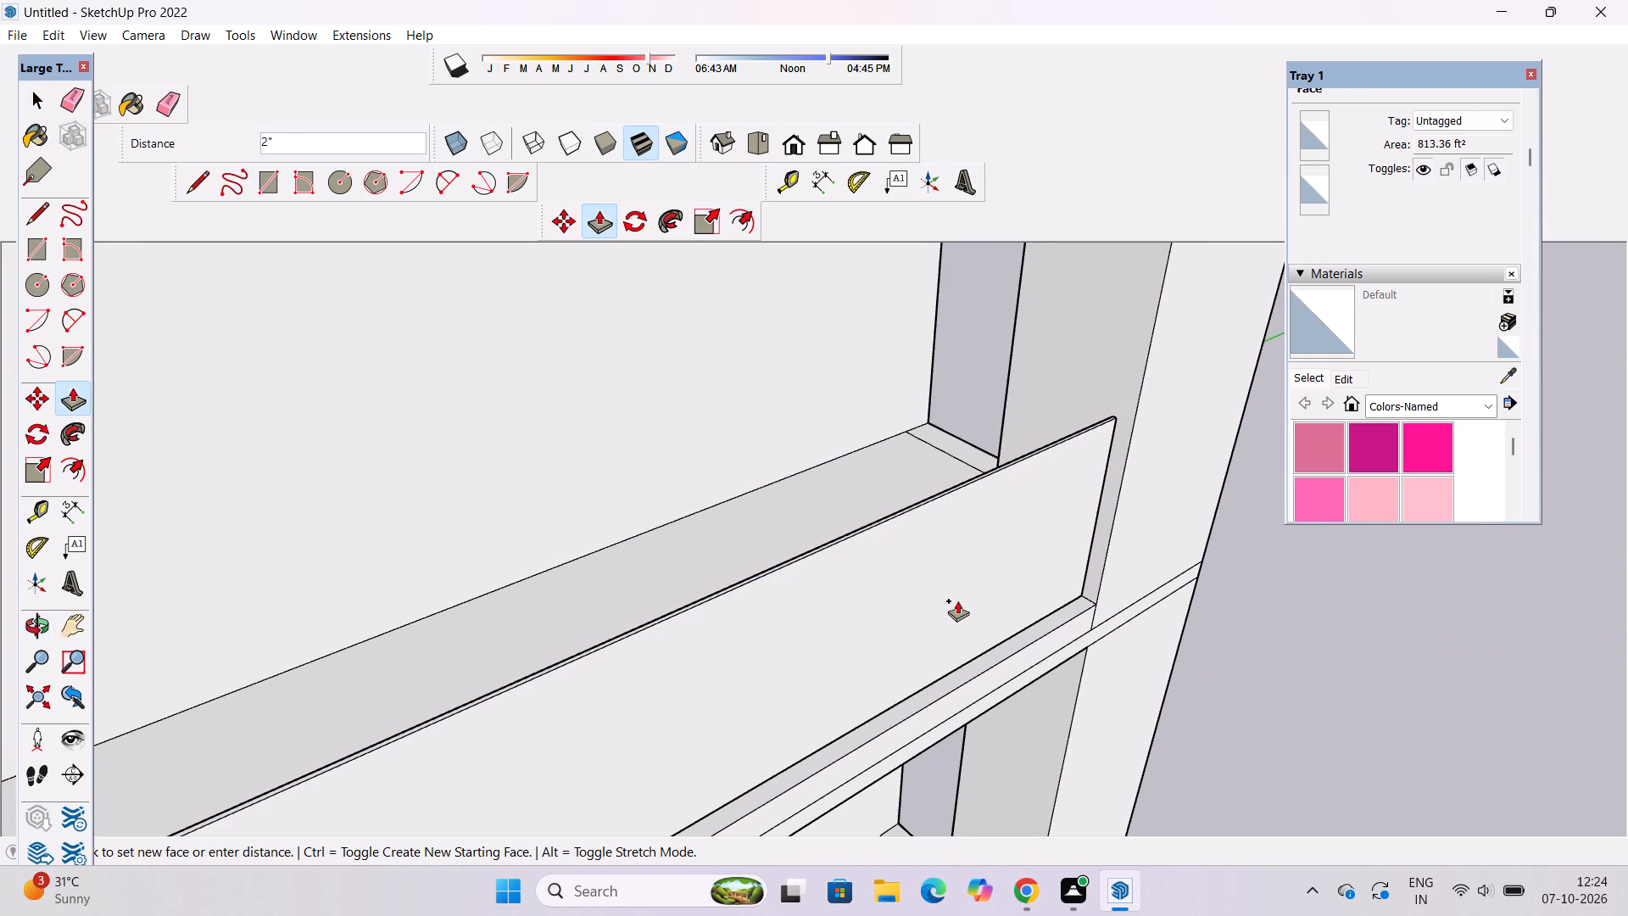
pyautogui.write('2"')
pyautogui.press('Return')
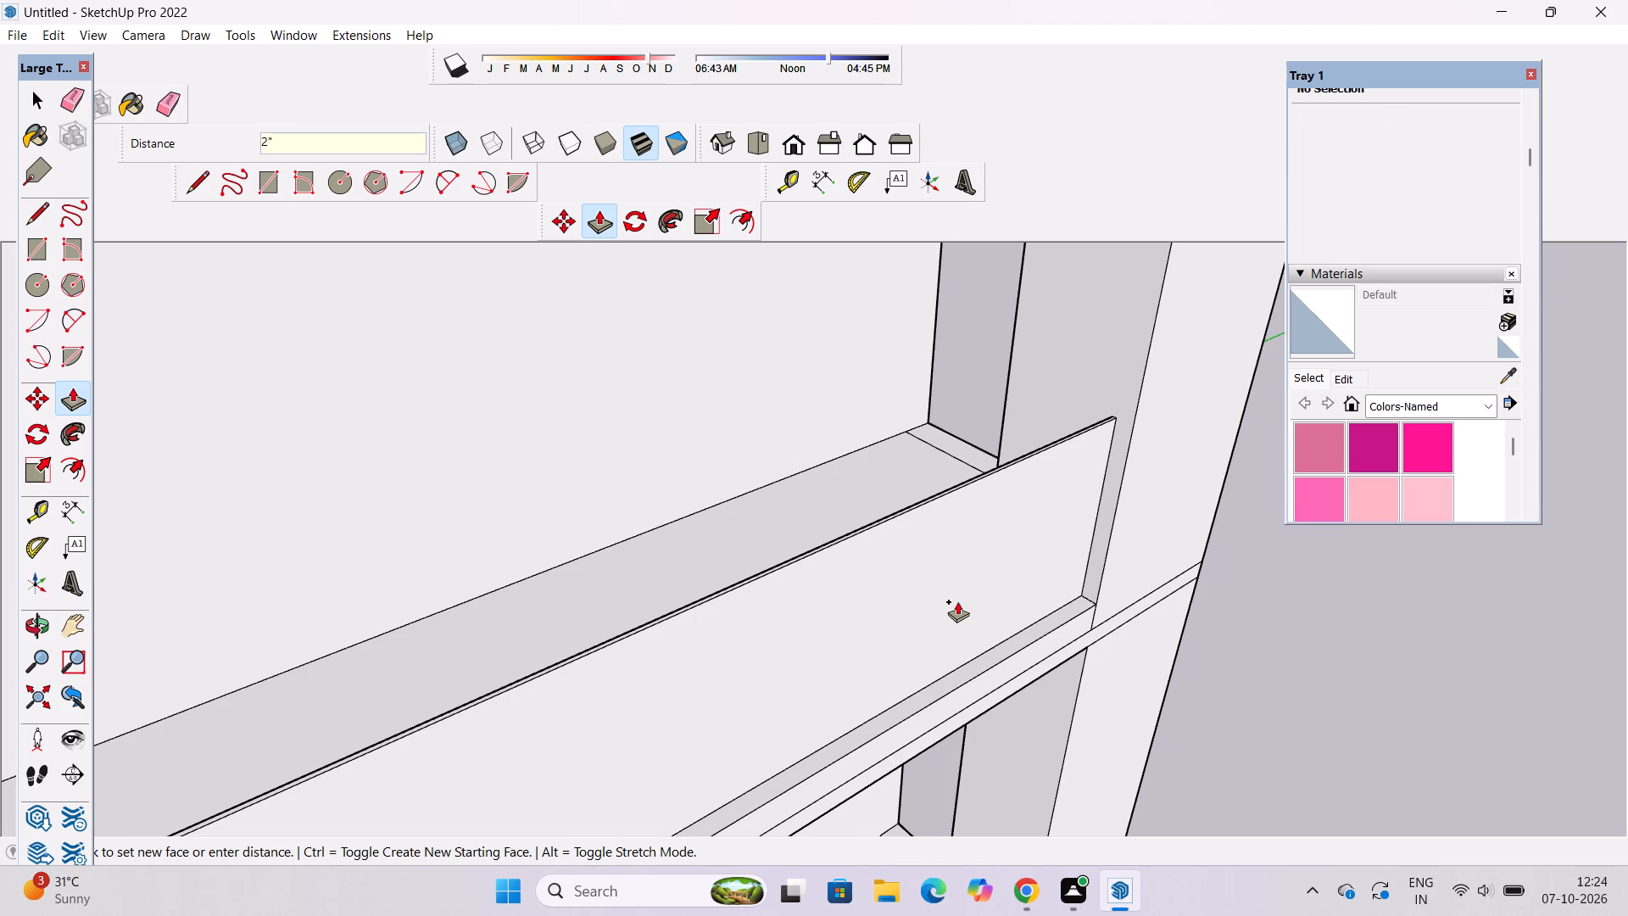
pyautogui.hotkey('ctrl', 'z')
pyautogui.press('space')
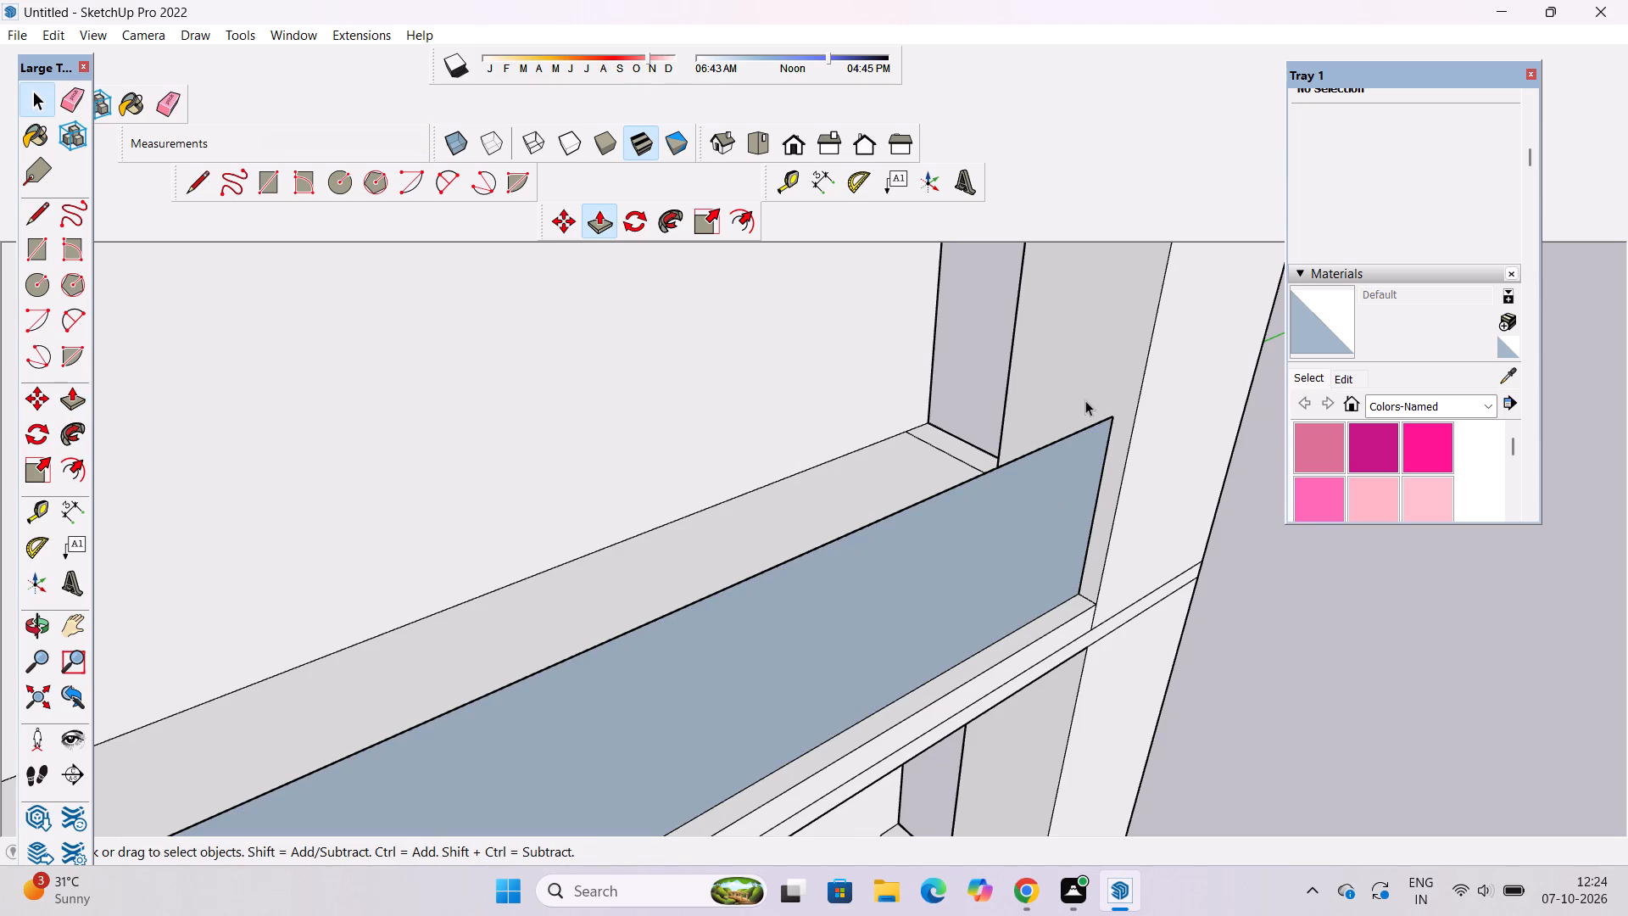
# Draw a circle of 3" radius on the column face, centred on the panel's upper corner.
pyautogui.press('c')
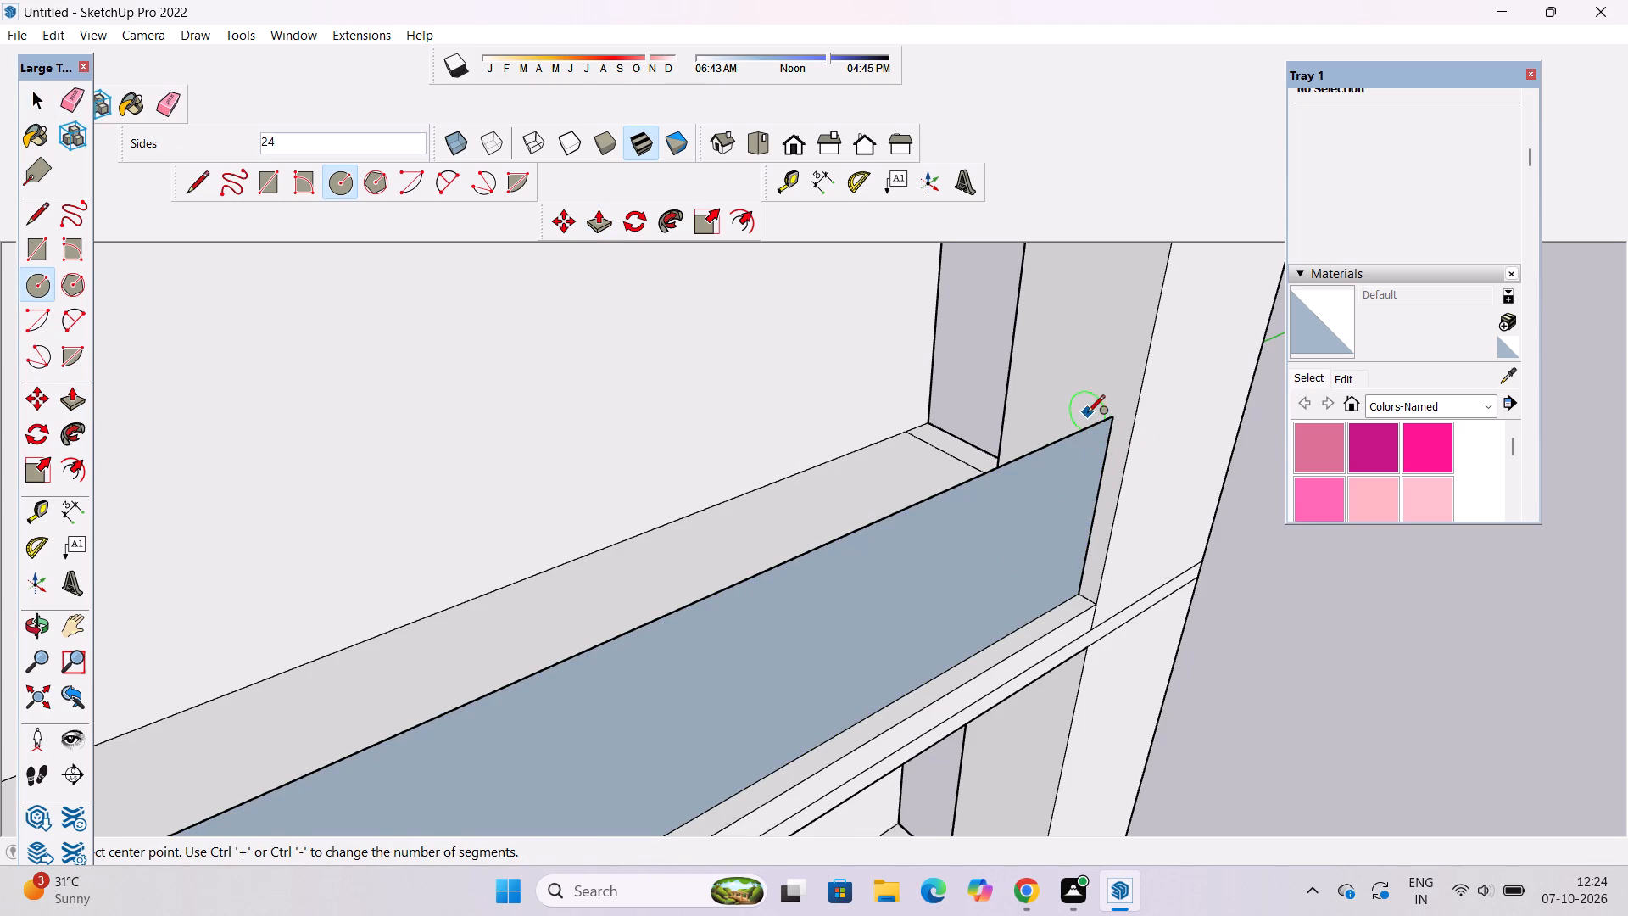
pyautogui.scroll(7, 1114, 418)
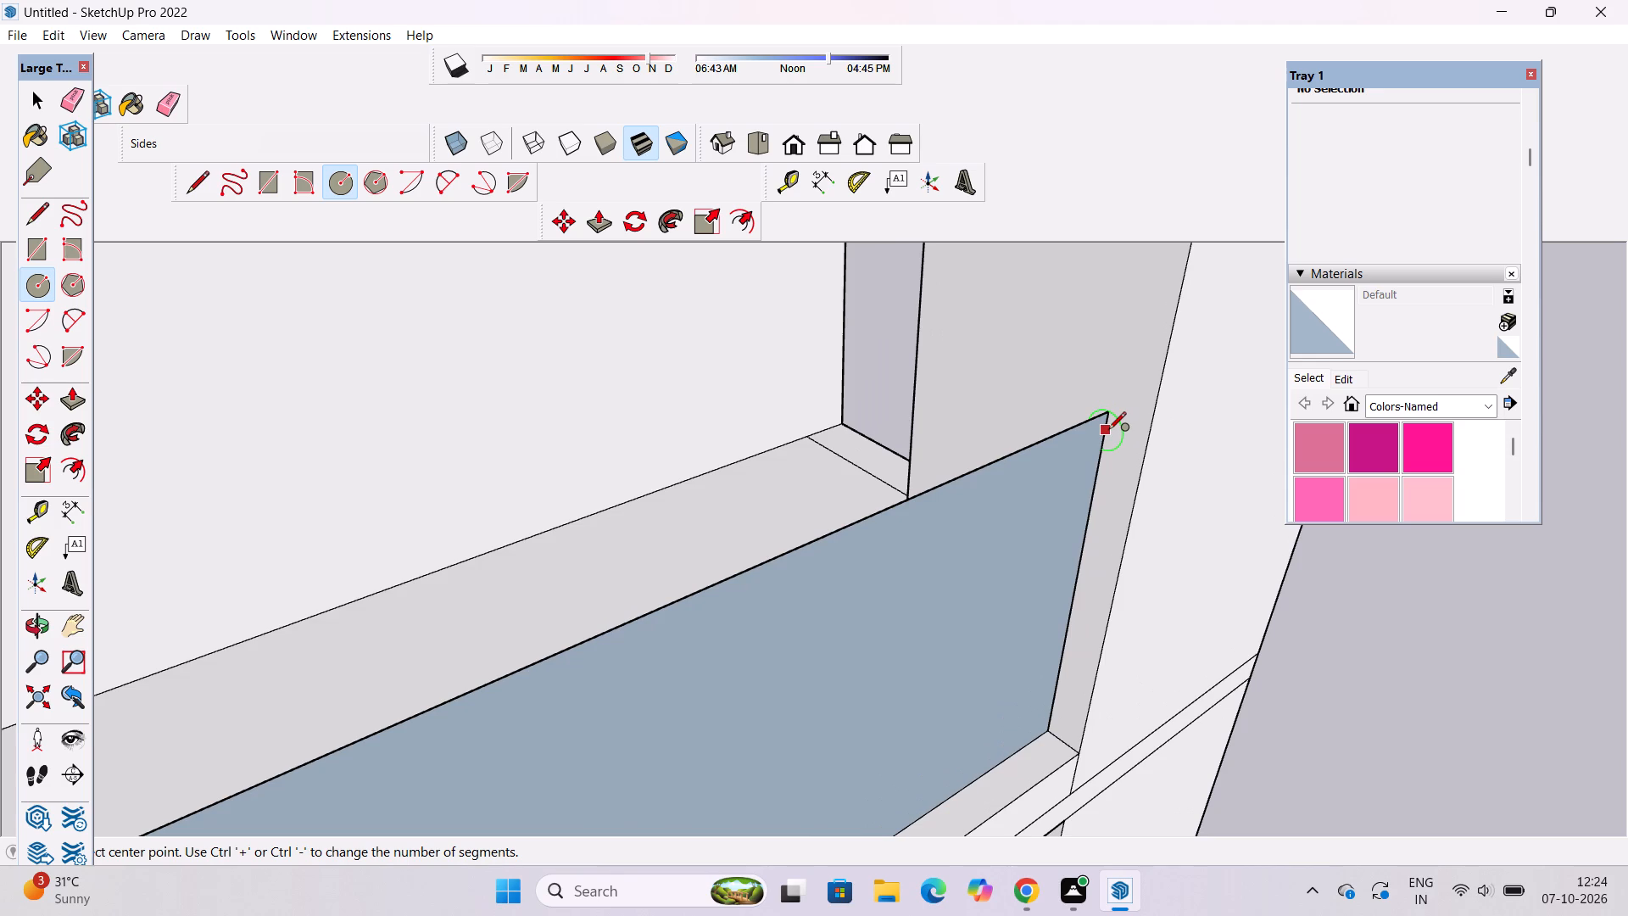
pyautogui.scroll(8, 1108, 431)
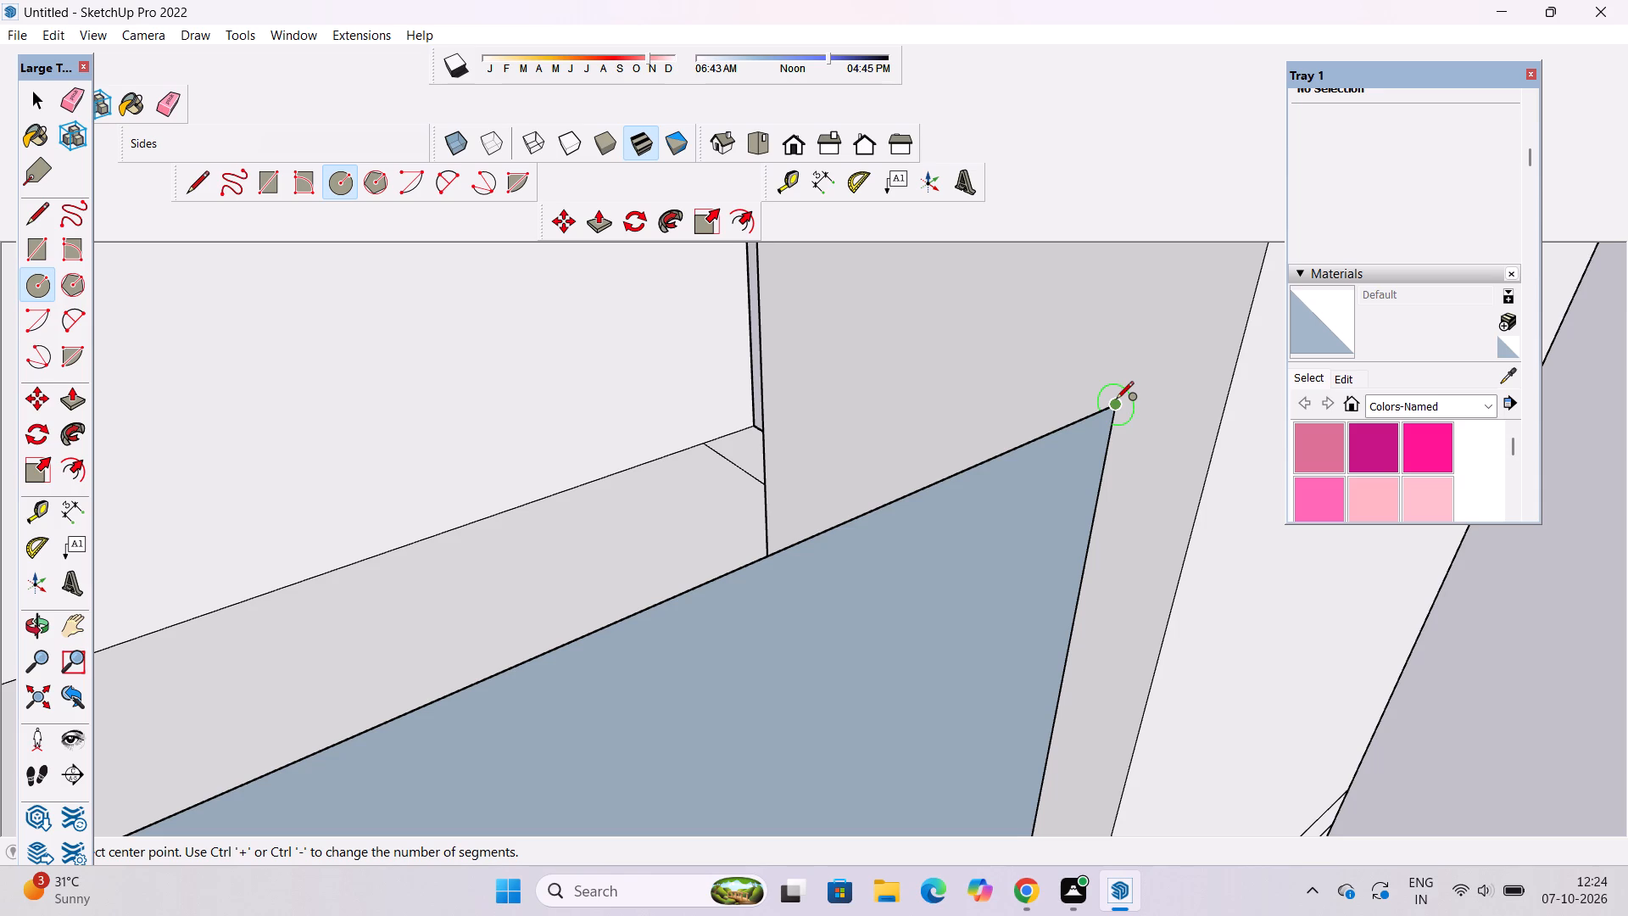
pyautogui.scroll(-1, 1092, 412)
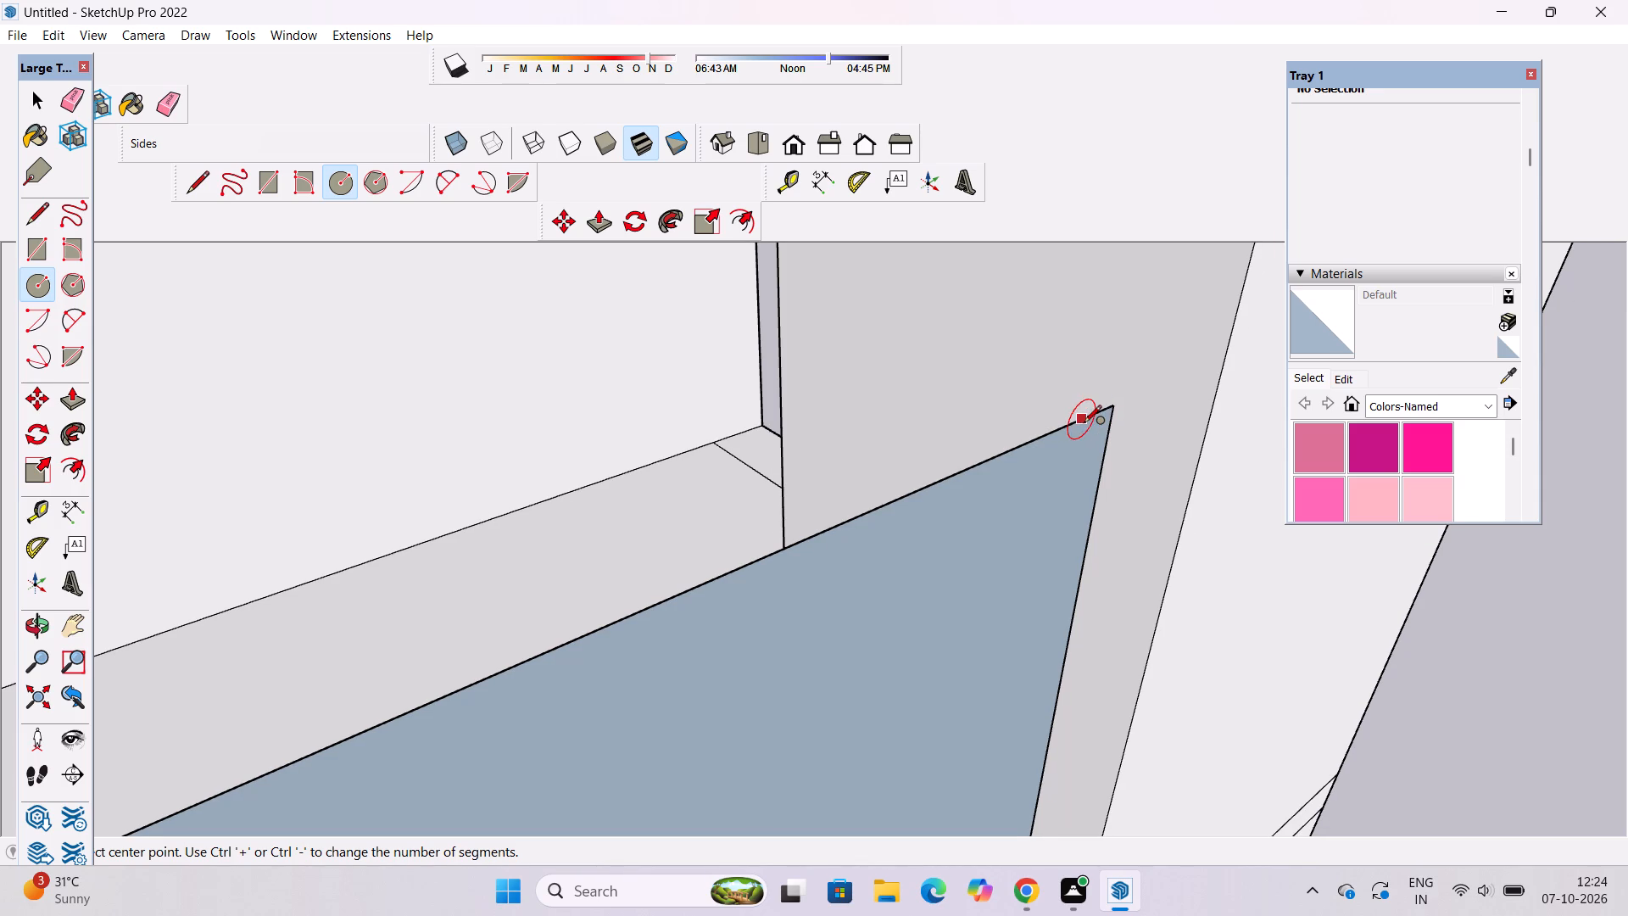
pyautogui.scroll(9, 1101, 442)
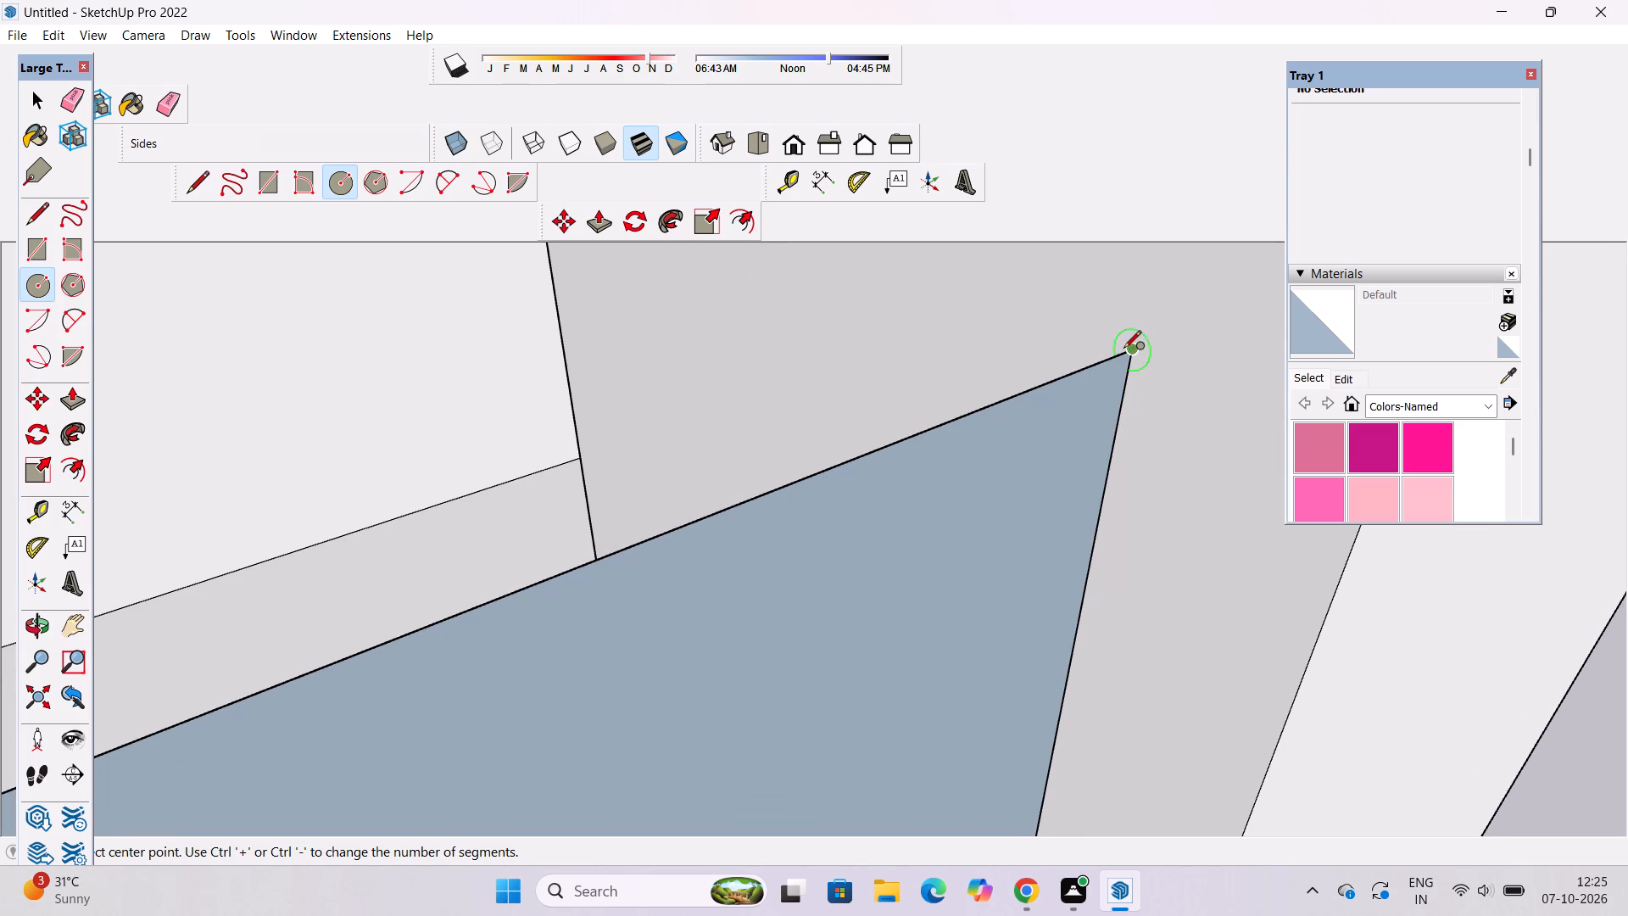
pyautogui.click(1128, 349)
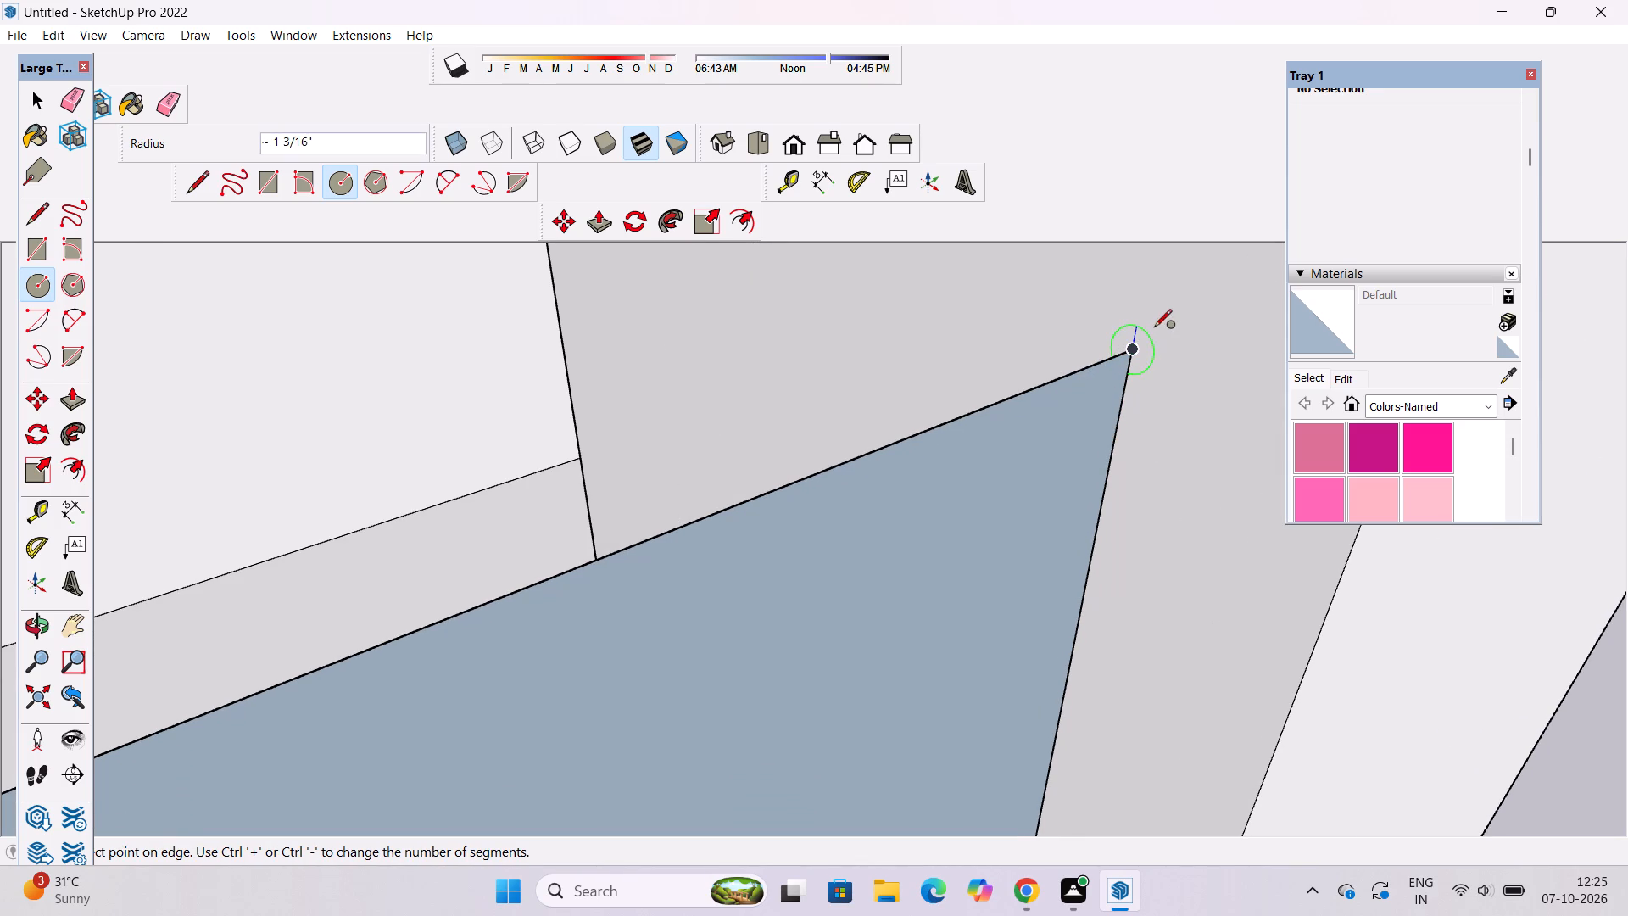
pyautogui.write('3"')
pyautogui.press('Return')
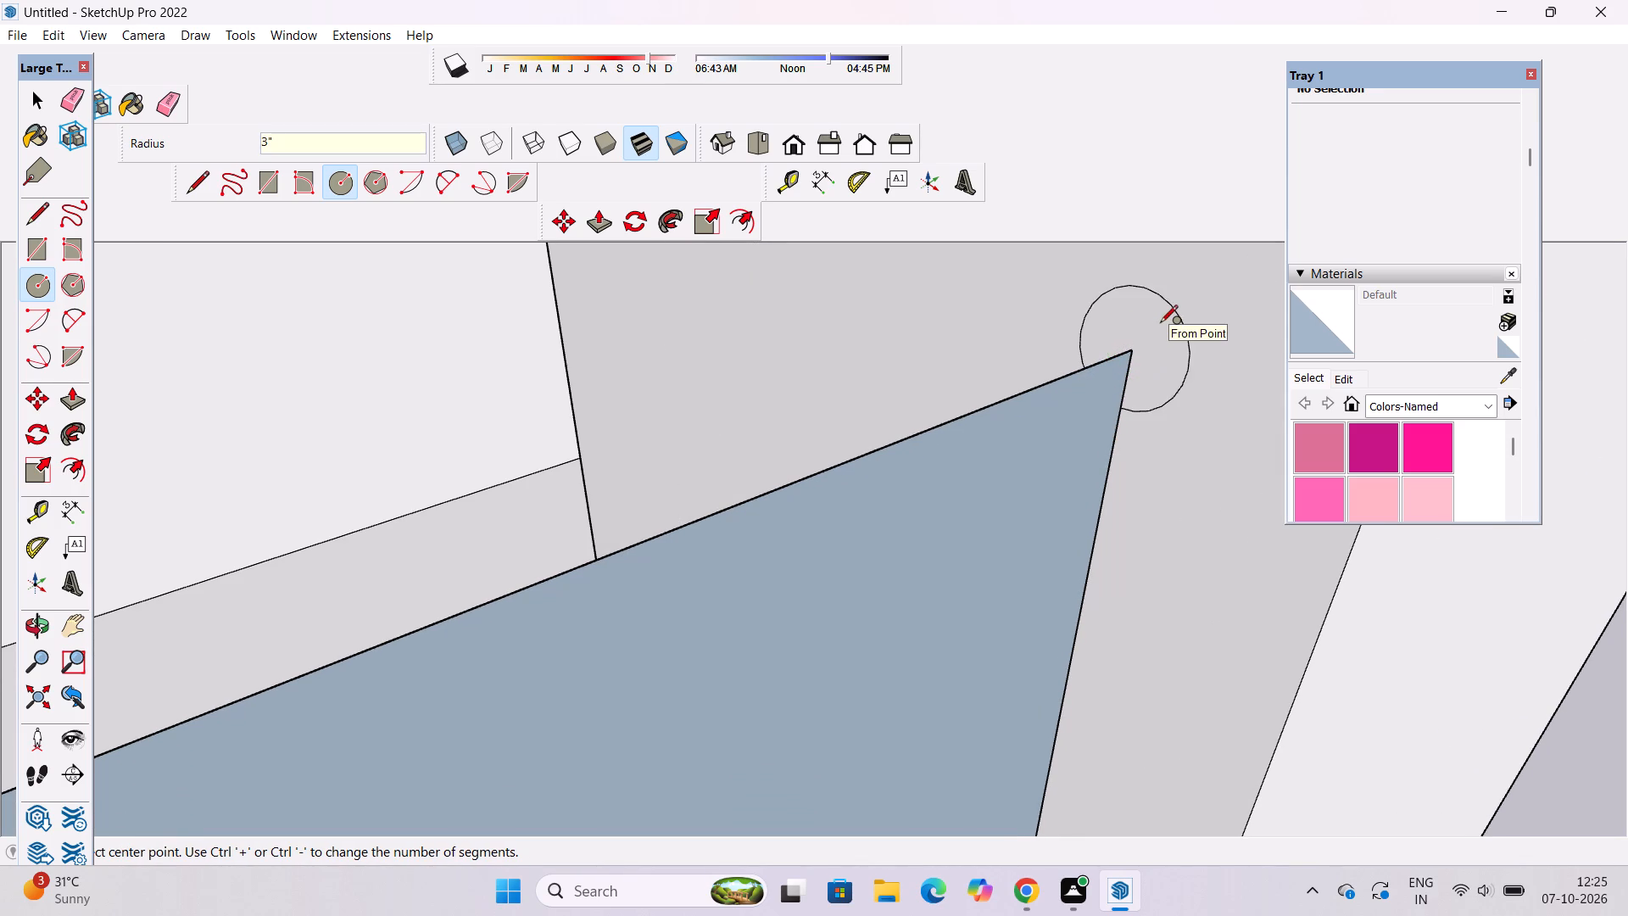
# Set the circle at the panel's upper corner to 60 segments.
pyautogui.scroll(-12, 1091, 364)
pyautogui.press('space')
pyautogui.scroll(5, 1128, 378)
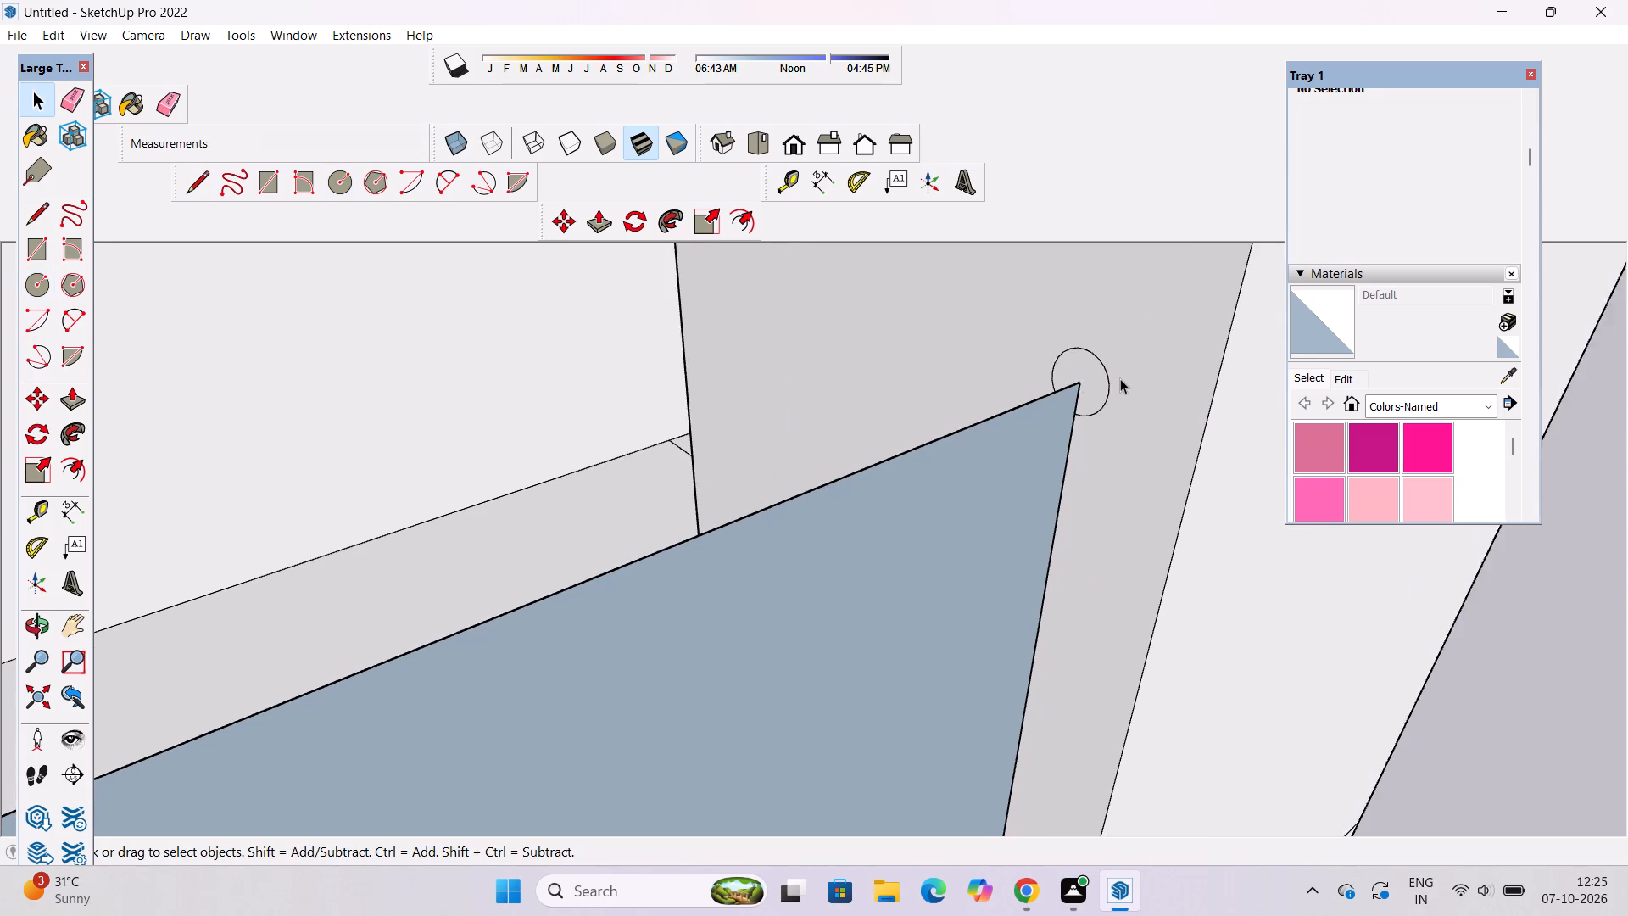
pyautogui.scroll(4, 1120, 378)
pyautogui.click(1090, 352)
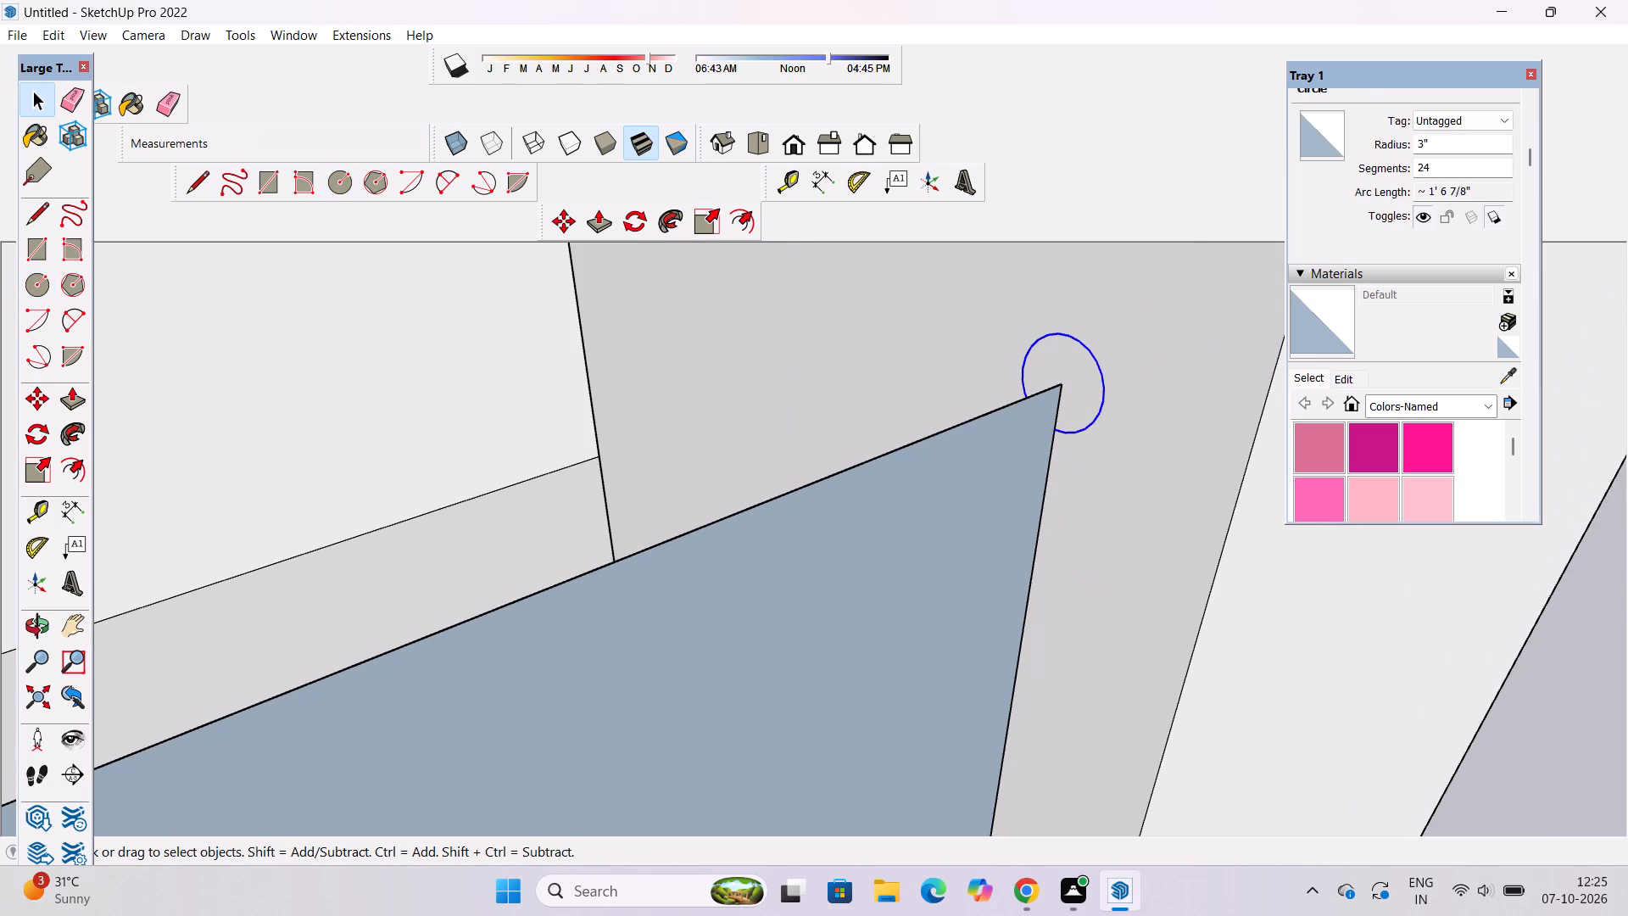
pyautogui.click(1458, 170)
pyautogui.press('BackSpace')
pyautogui.press('BackSpace')
pyautogui.press('BackSpace')
pyautogui.press('BackSpace')
pyautogui.press('BackSpace')
pyautogui.press('BackSpace')
pyautogui.press('BackSpace')
pyautogui.press('BackSpace')
pyautogui.press('BackSpace')
pyautogui.press('BackSpace')
pyautogui.write('60')
pyautogui.press('Return')
pyautogui.scroll(-5, 906, 405)
pyautogui.click(1523, 623)
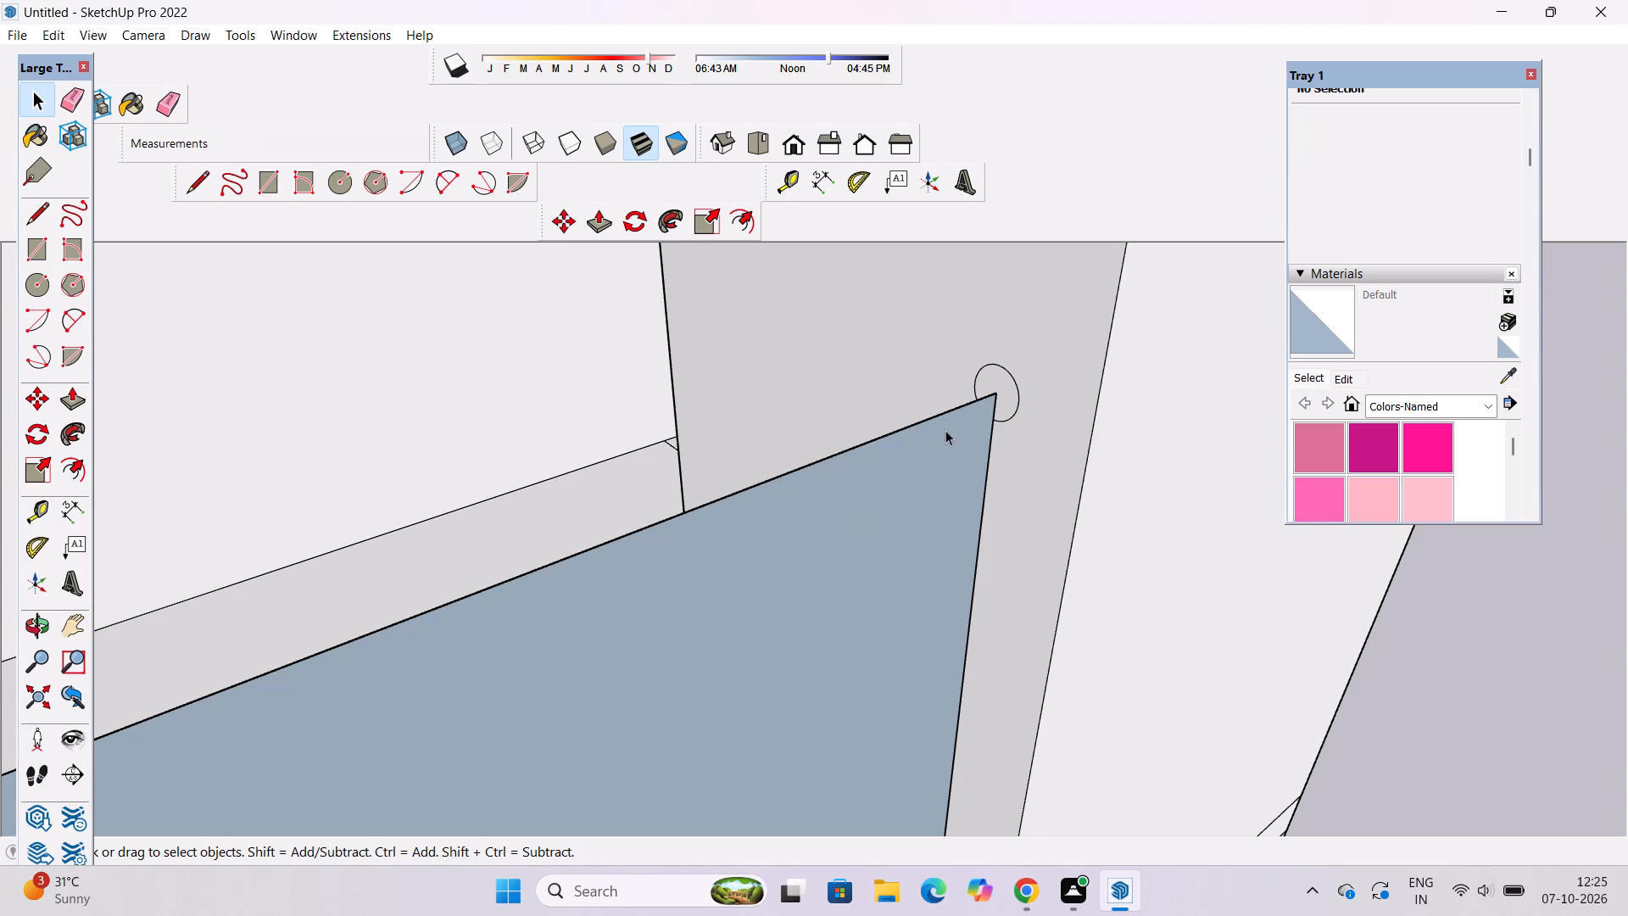
# Sweep the circle along the panel's top edge with Follow Me to form a round handrail.
pyautogui.press('space')
pyautogui.press('o')
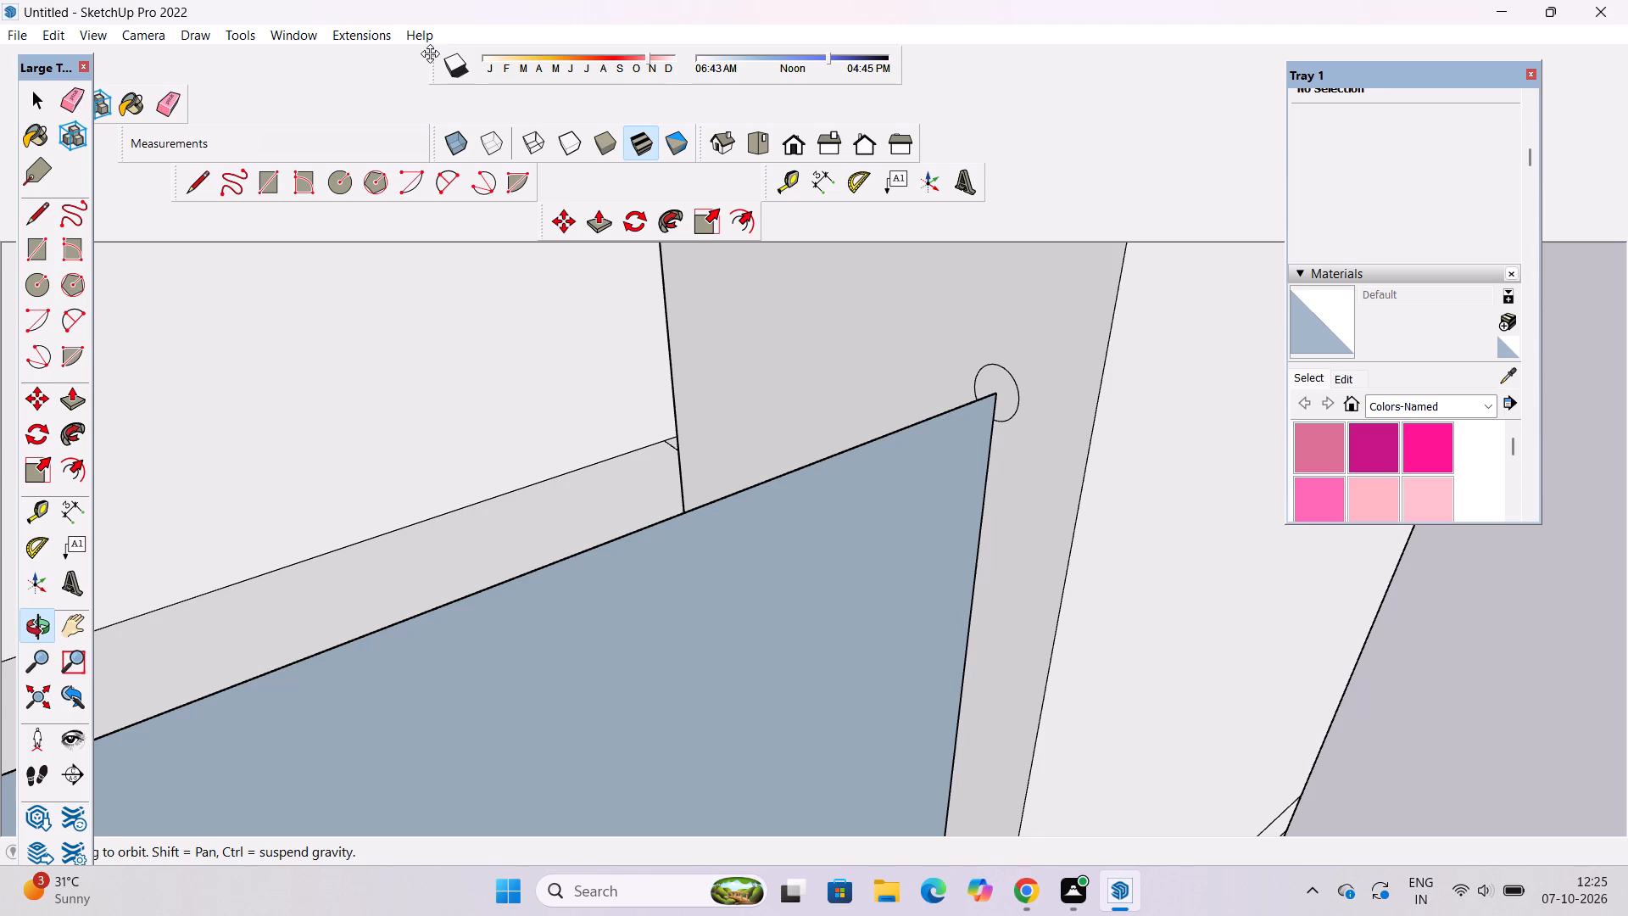
pyautogui.scroll(-4, 1009, 334)
pyautogui.keyDown('shift'); pyautogui.moveTo(978, 395); pyautogui.dragTo(1057, 453); pyautogui.keyUp('shift')
pyautogui.scroll(4, 1058, 457)
pyautogui.keyDown('shift'); pyautogui.moveTo(1060, 456); pyautogui.dragTo(1034, 496); pyautogui.keyUp('shift')
pyautogui.keyDown('shift'); pyautogui.moveTo(1034, 497); pyautogui.dragTo(1031, 478); pyautogui.keyUp('shift')
pyautogui.keyDown('shift'); pyautogui.click(1031, 478); pyautogui.keyUp('shift')
pyautogui.press('space')
pyautogui.scroll(4, 1100, 465)
pyautogui.doubleClick(1045, 500)
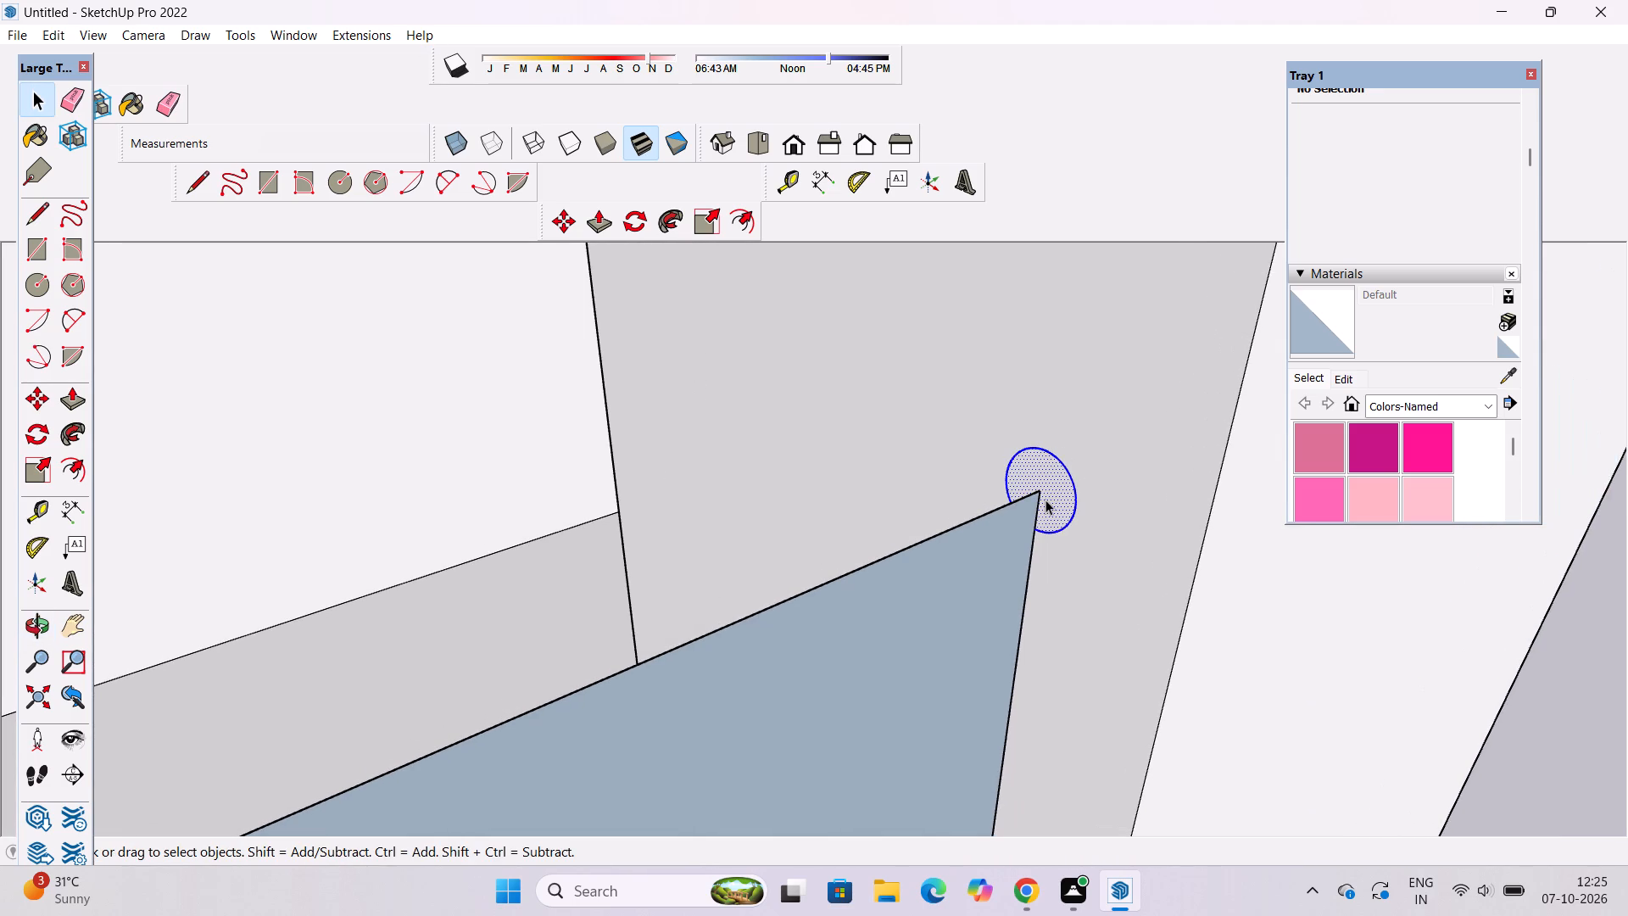
pyautogui.scroll(-3, 1044, 488)
pyautogui.scroll(3, 1017, 519)
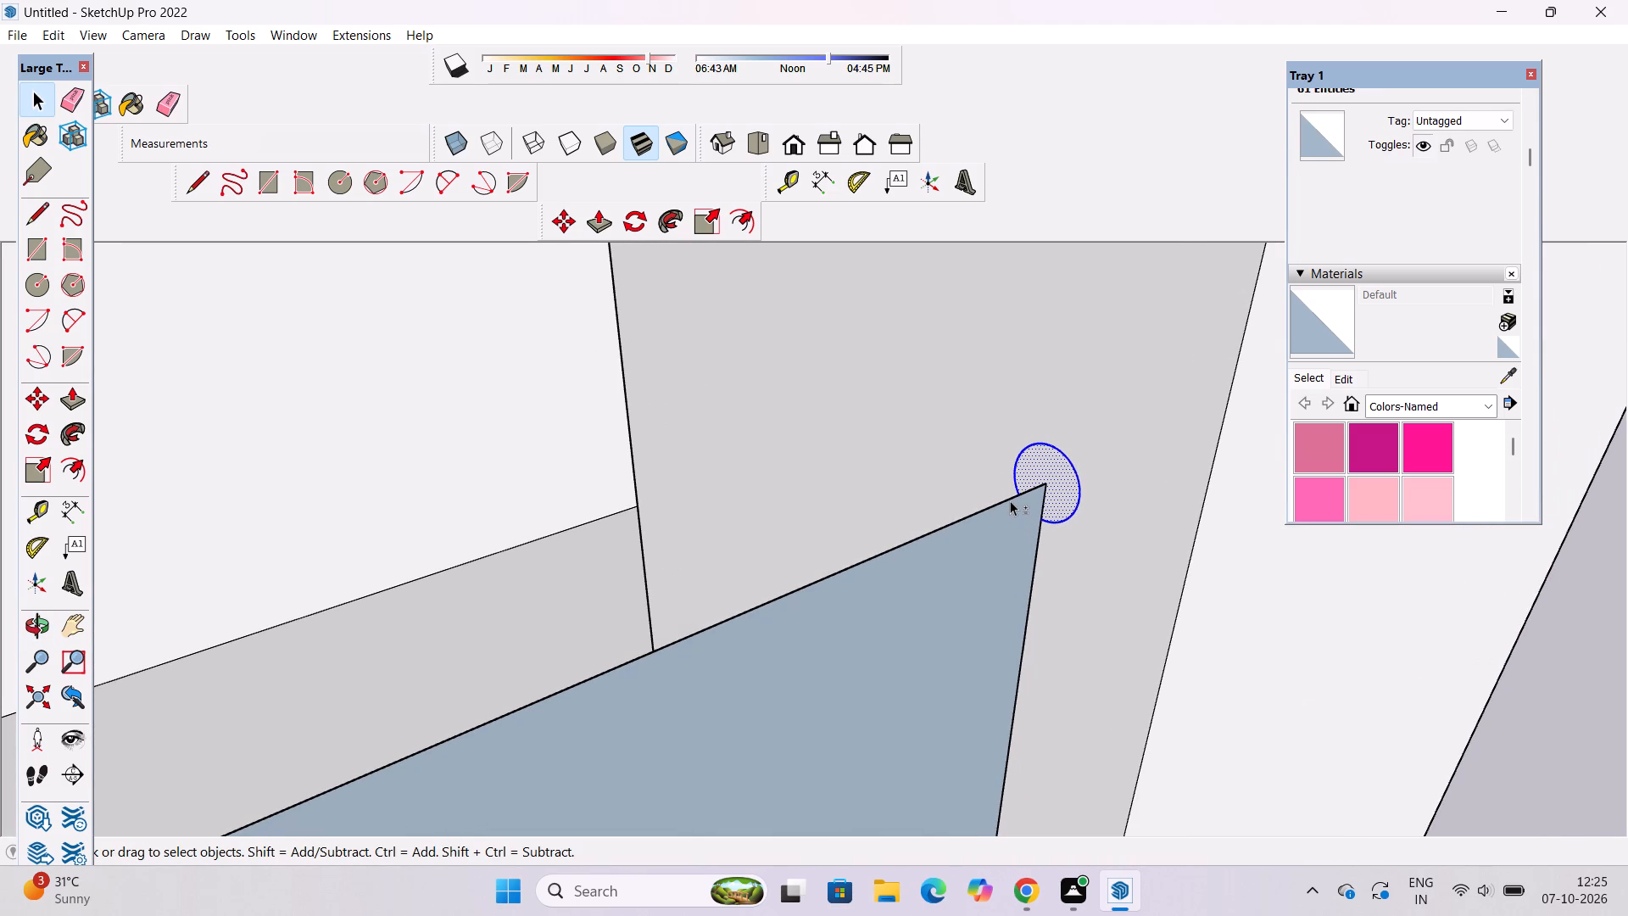
pyautogui.keyDown('shift'); pyautogui.click(1010, 495); pyautogui.keyUp('shift')
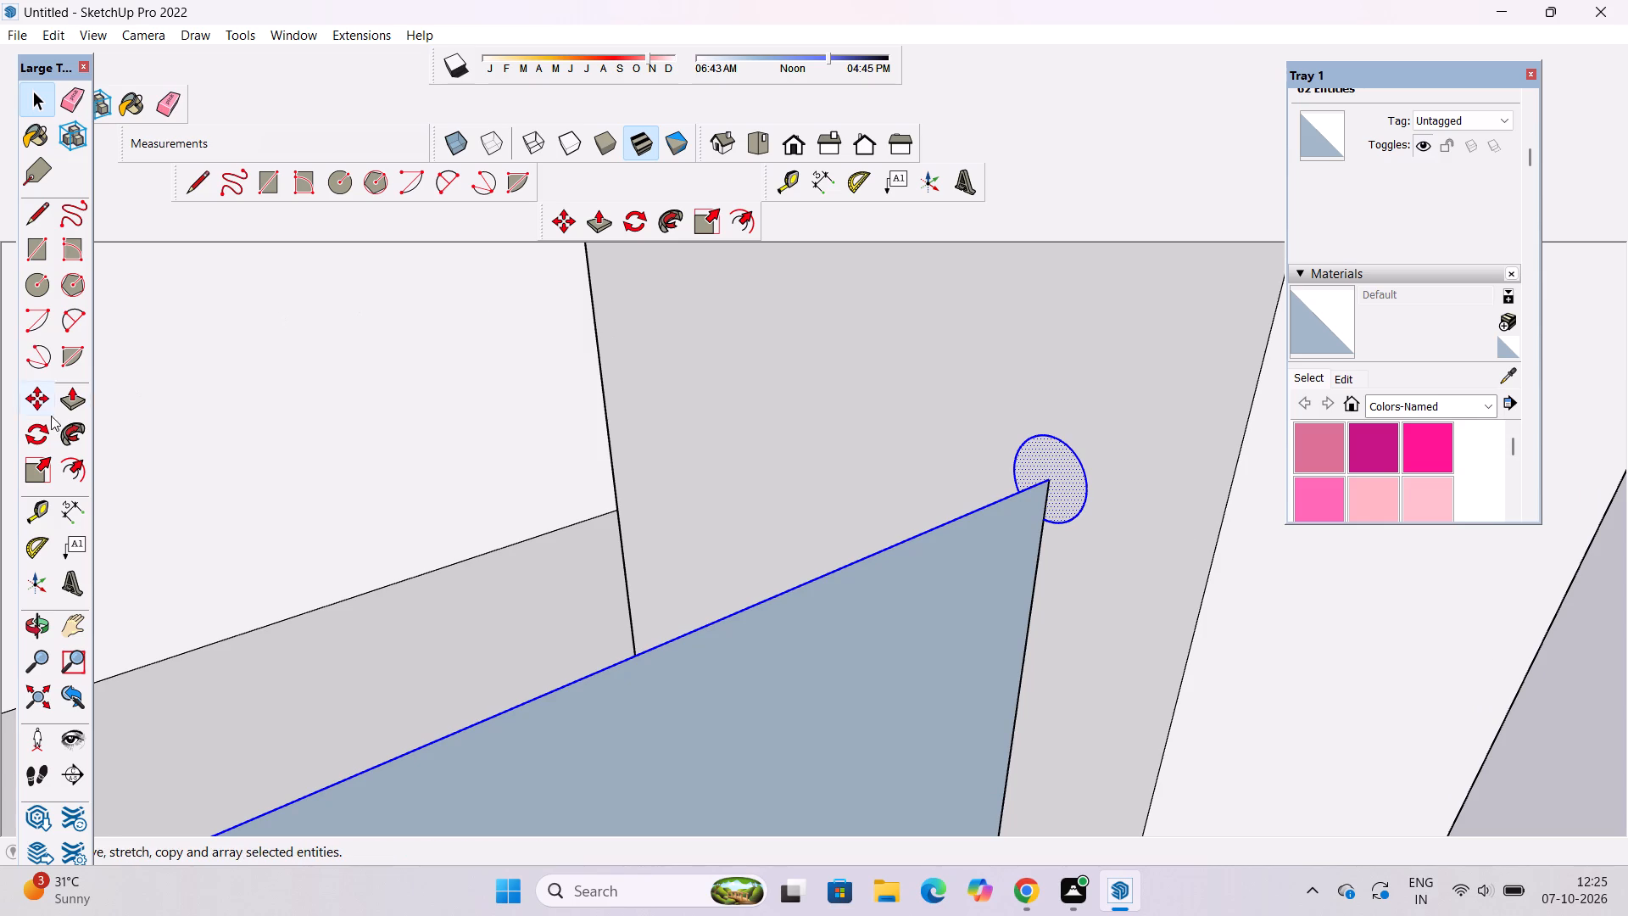
pyautogui.click(70, 432)
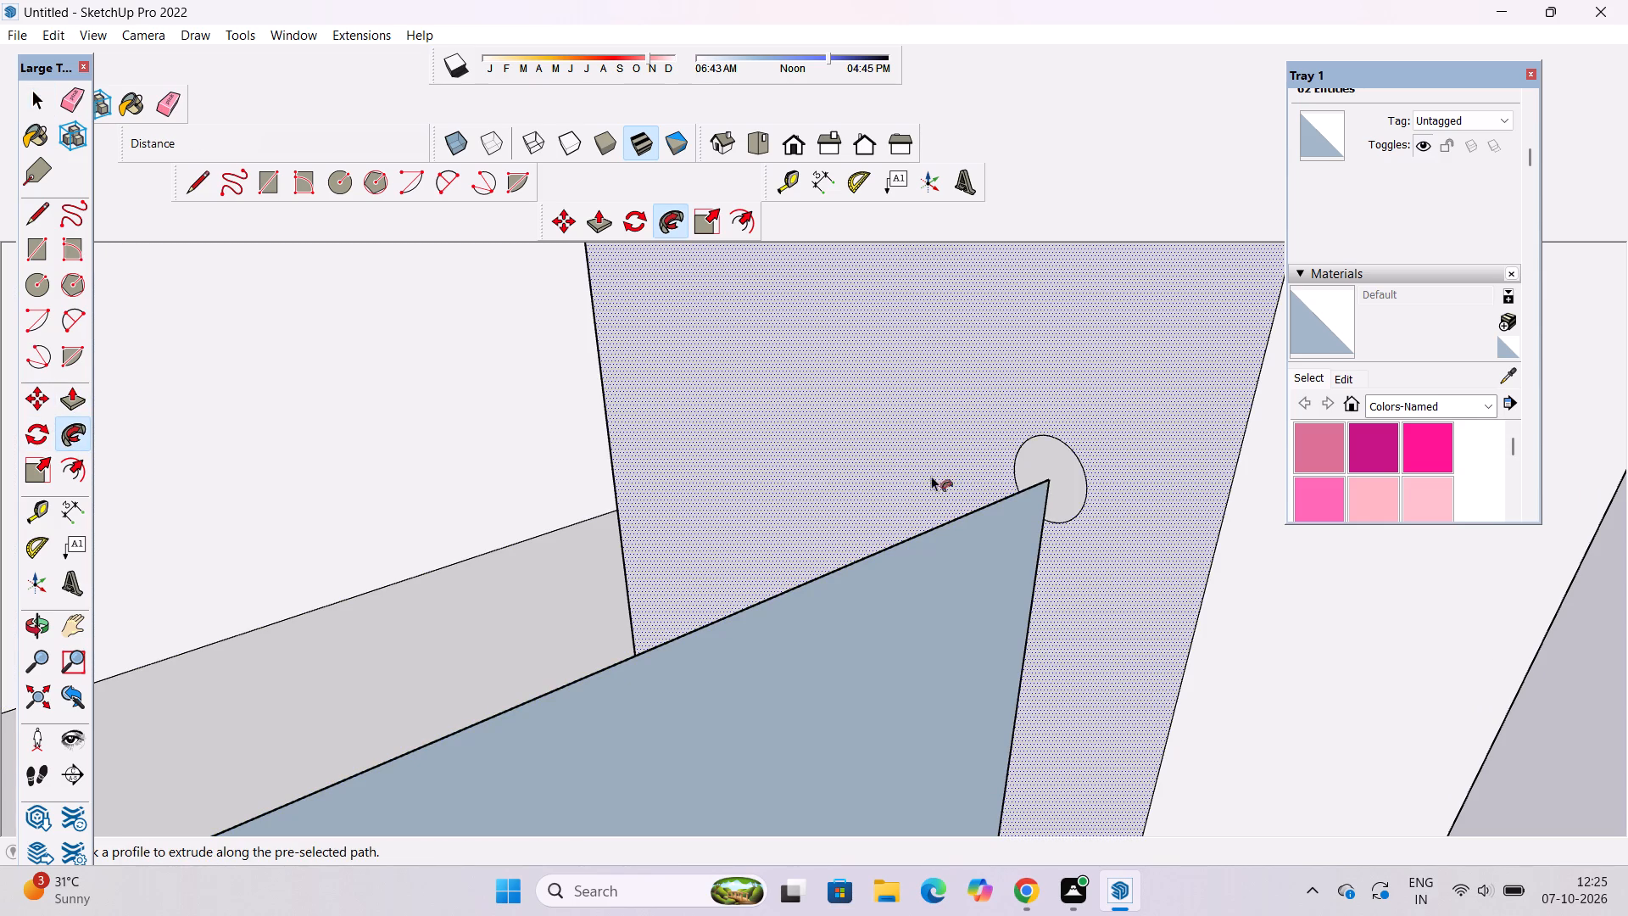
pyautogui.click(1045, 472)
pyautogui.scroll(-6, 888, 323)
pyautogui.press('space')
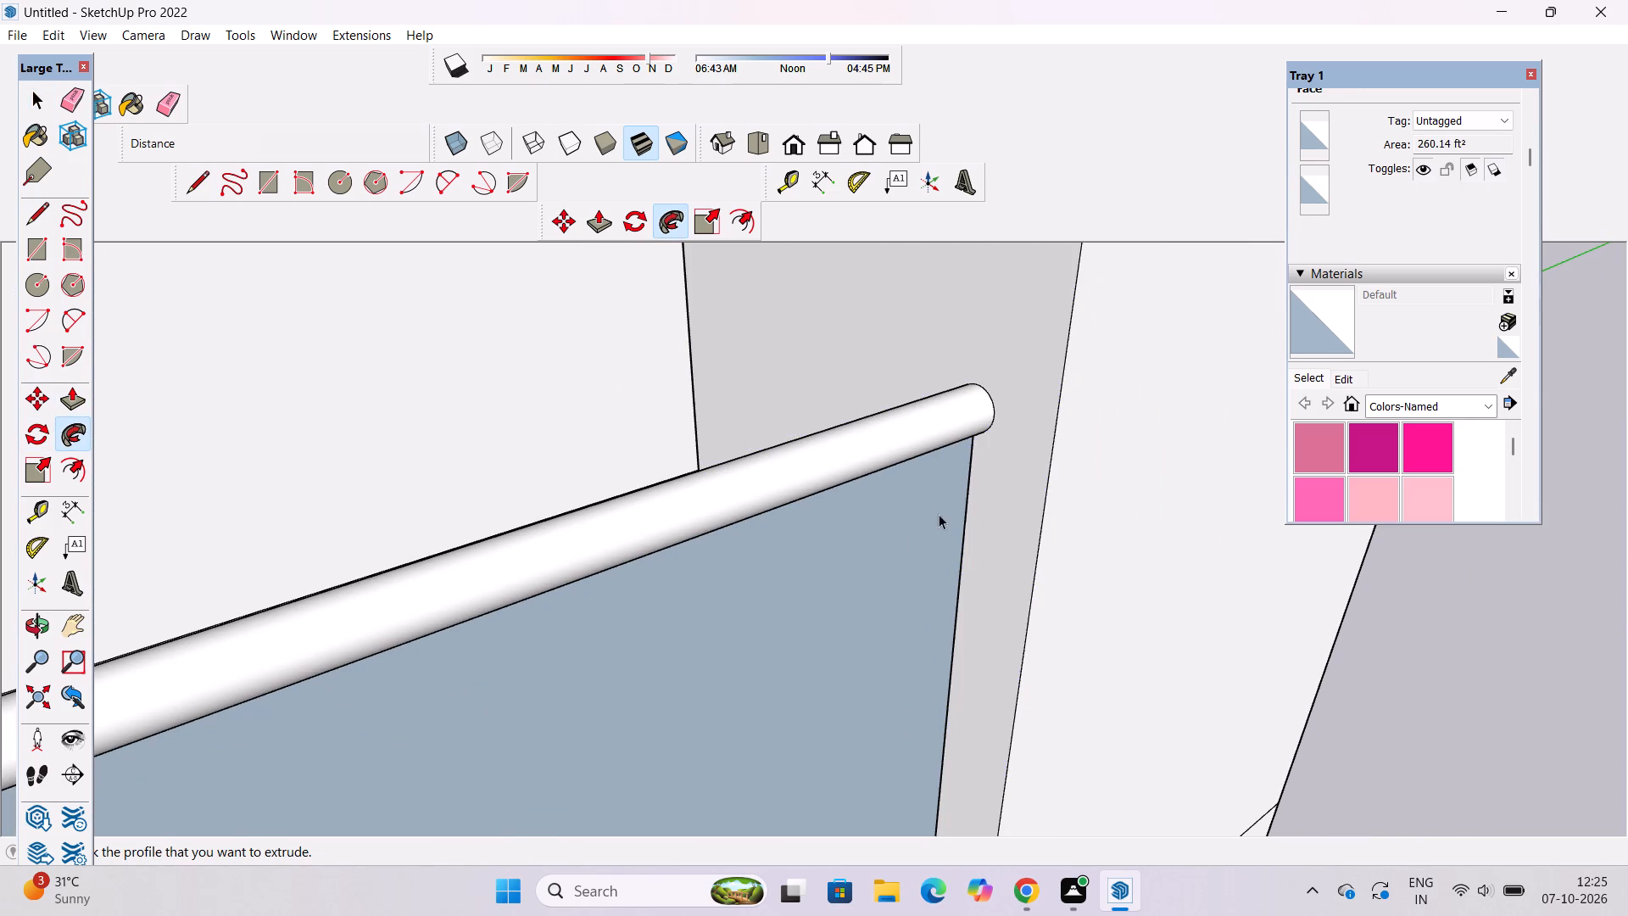
# Push/Pull the panel face below the handrail 2" to give it thickness.
pyautogui.click(913, 531)
pyautogui.scroll(-5, 917, 519)
pyautogui.press('p')
pyautogui.click(915, 527)
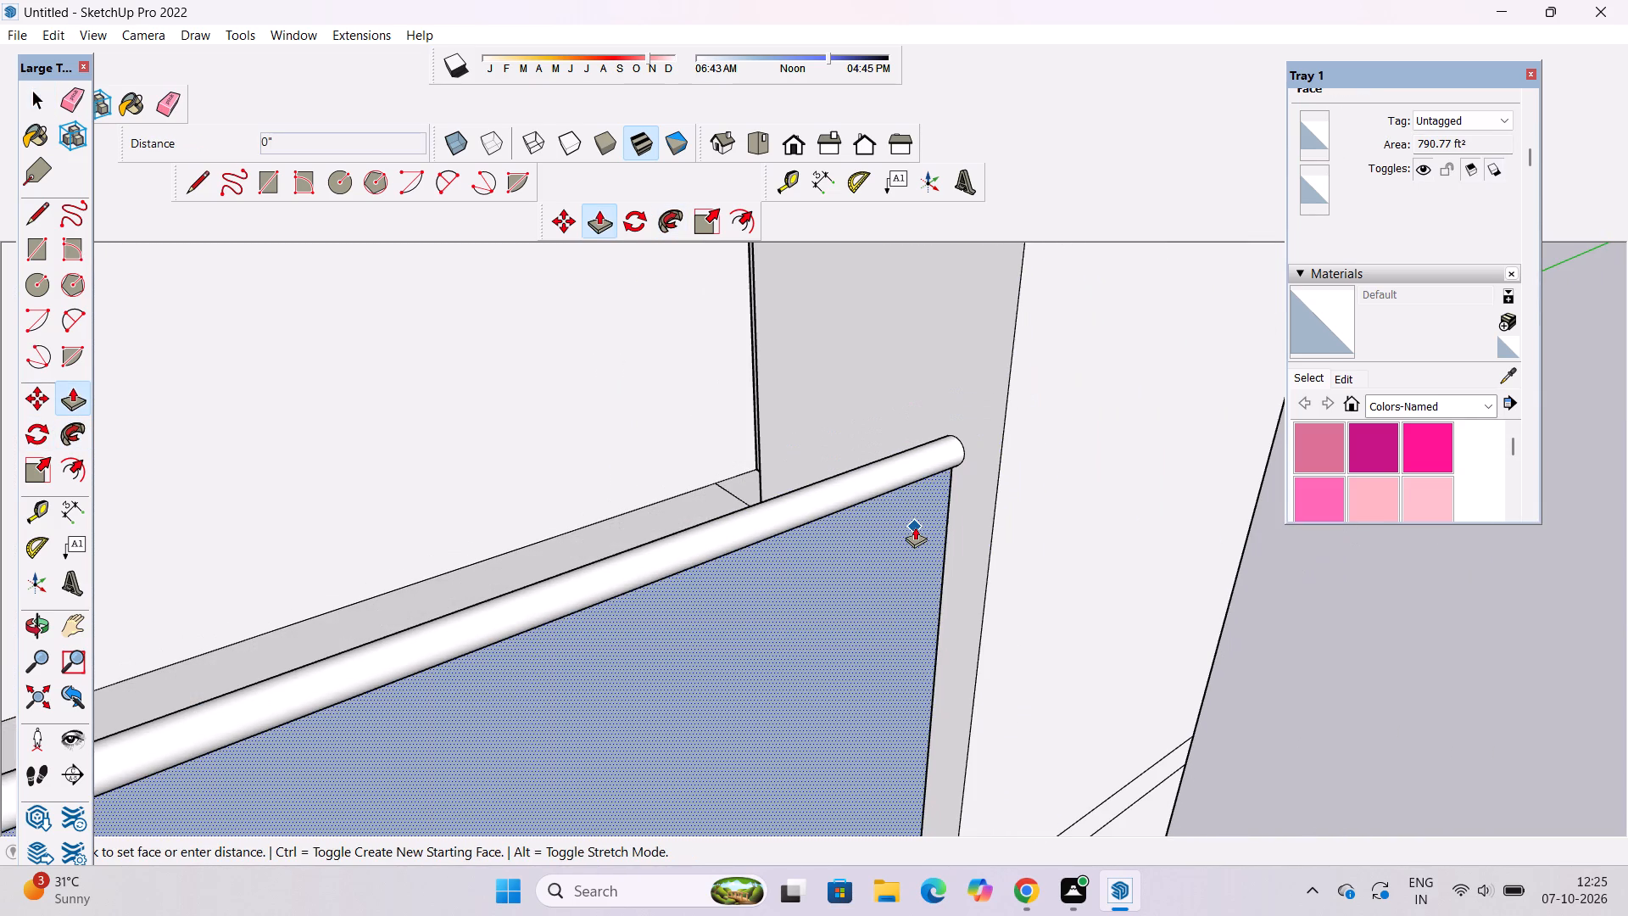
pyautogui.write('2"')
pyautogui.press('Return')
# Examine the railed panel across the top storey's opening and the facade bays below it.
pyautogui.press('o')
pyautogui.scroll(-4, 922, 492)
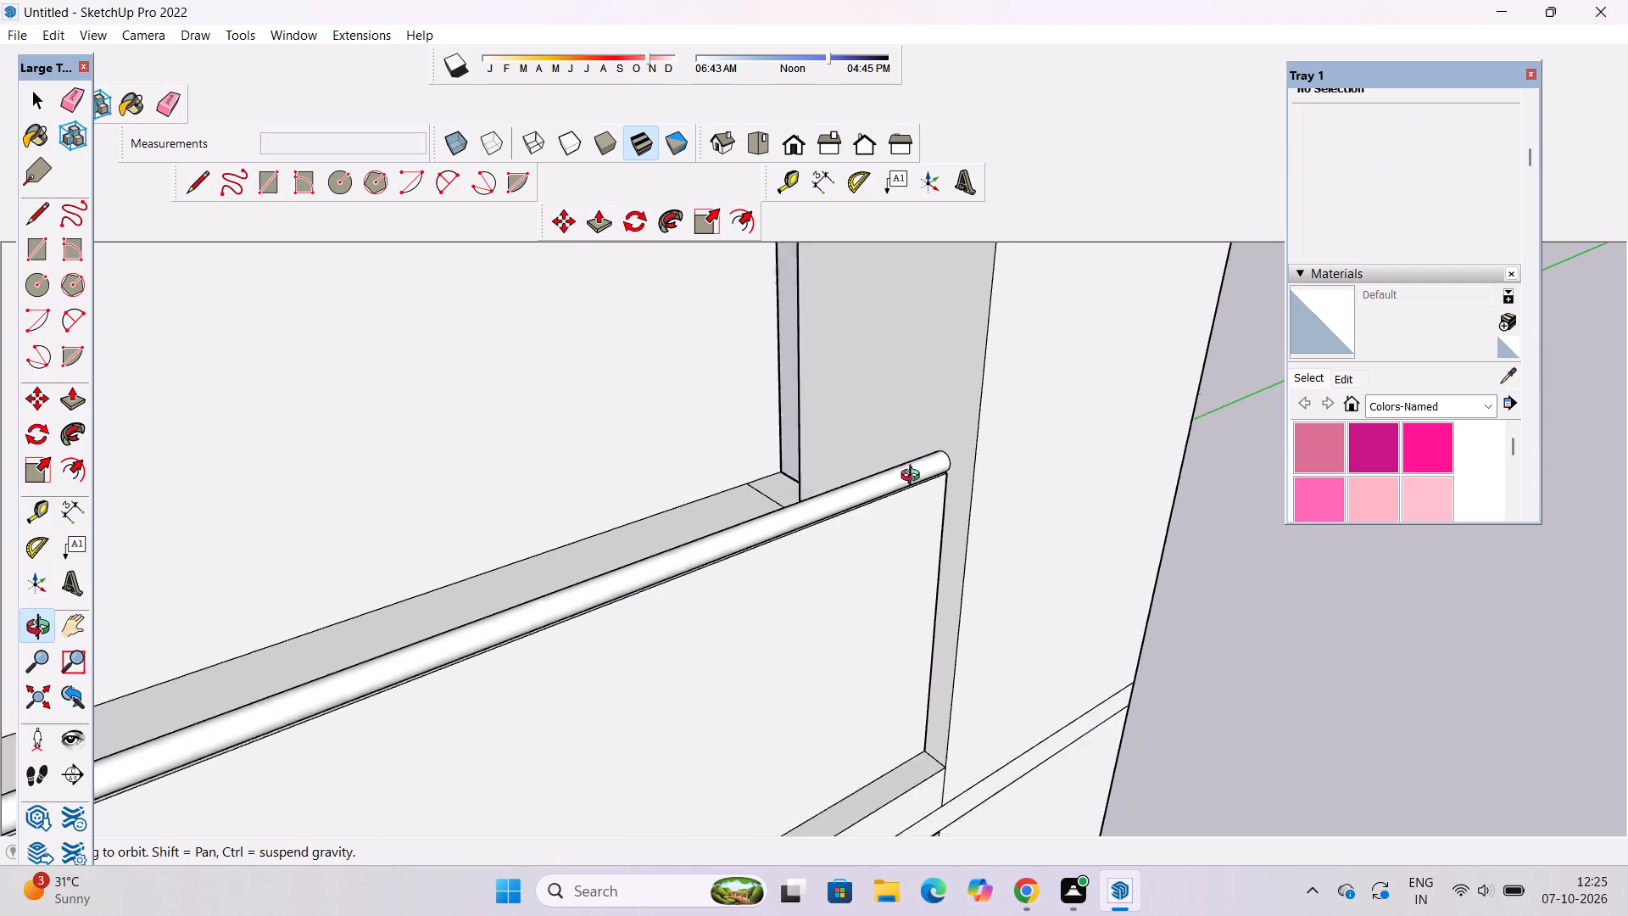
pyautogui.scroll(-8, 914, 478)
pyautogui.moveTo(995, 568); pyautogui.dragTo(822, 572)
pyautogui.scroll(-5, 778, 553)
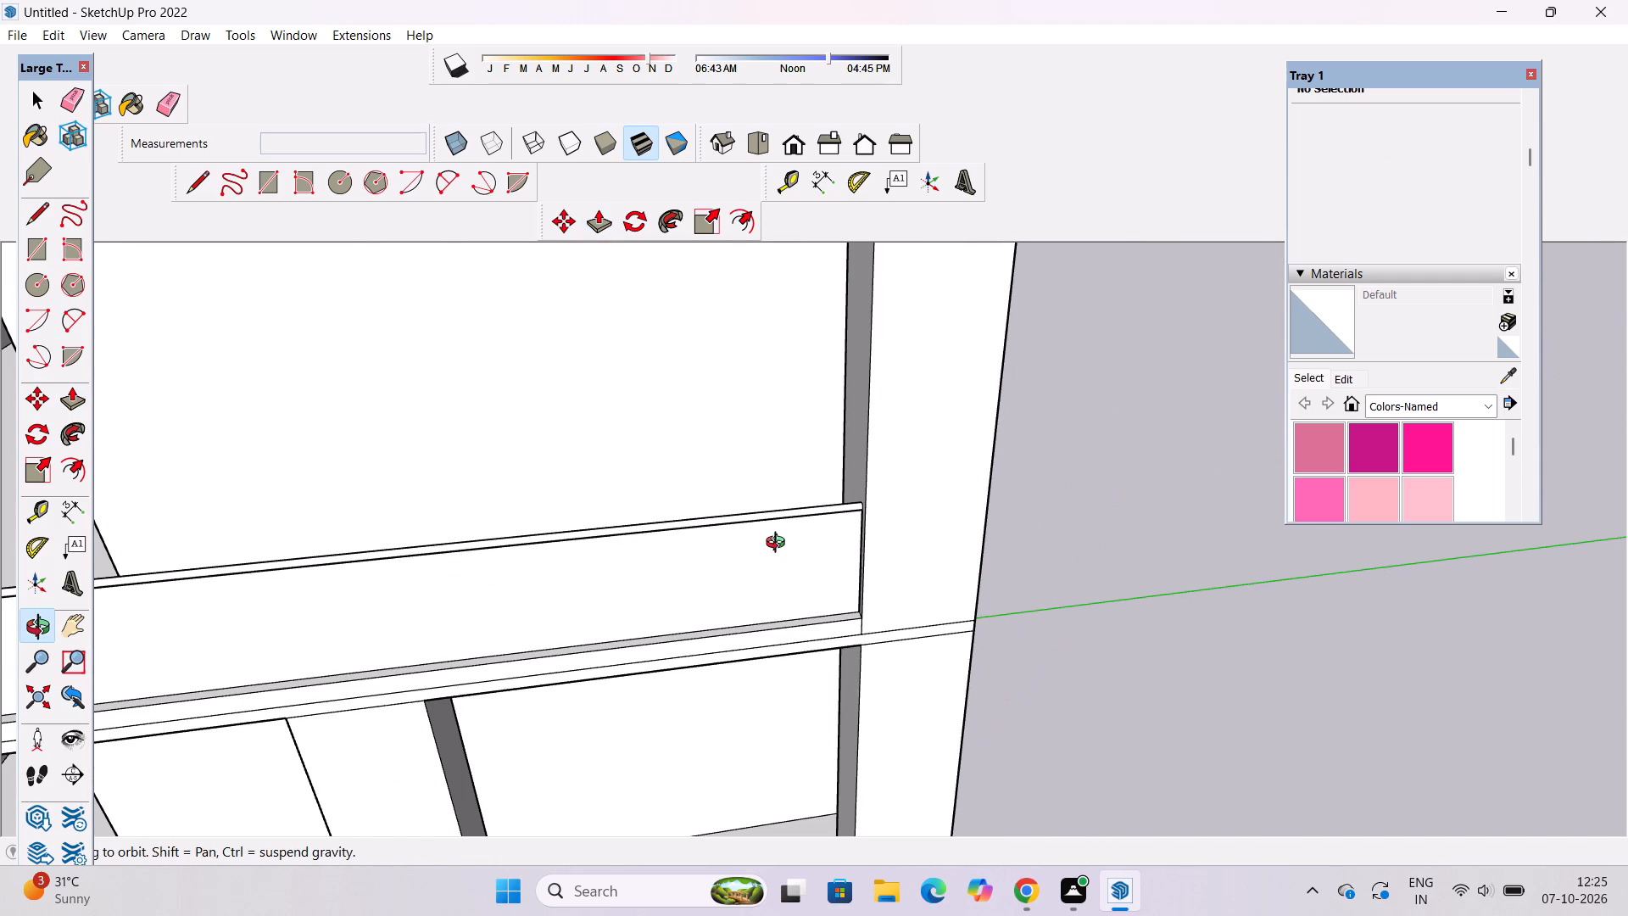
pyautogui.scroll(-1, 775, 552)
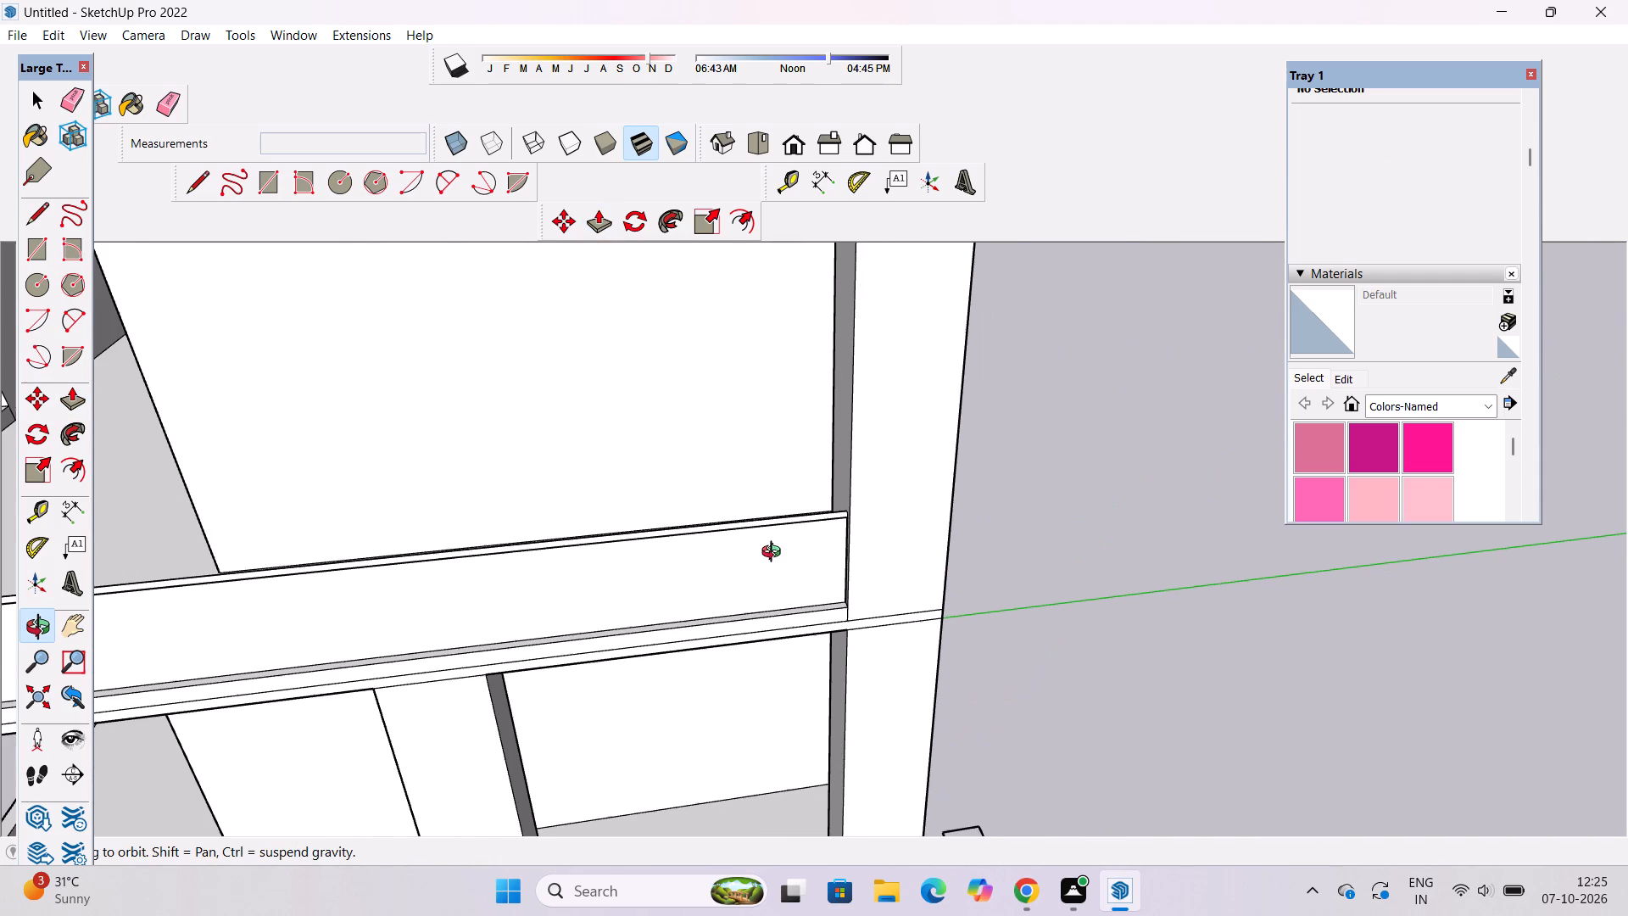
pyautogui.scroll(-4, 775, 555)
pyautogui.keyDown('shift'); pyautogui.moveTo(772, 597); pyautogui.dragTo(778, 533); pyautogui.keyUp('shift')
pyautogui.moveTo(819, 528); pyautogui.dragTo(700, 448)
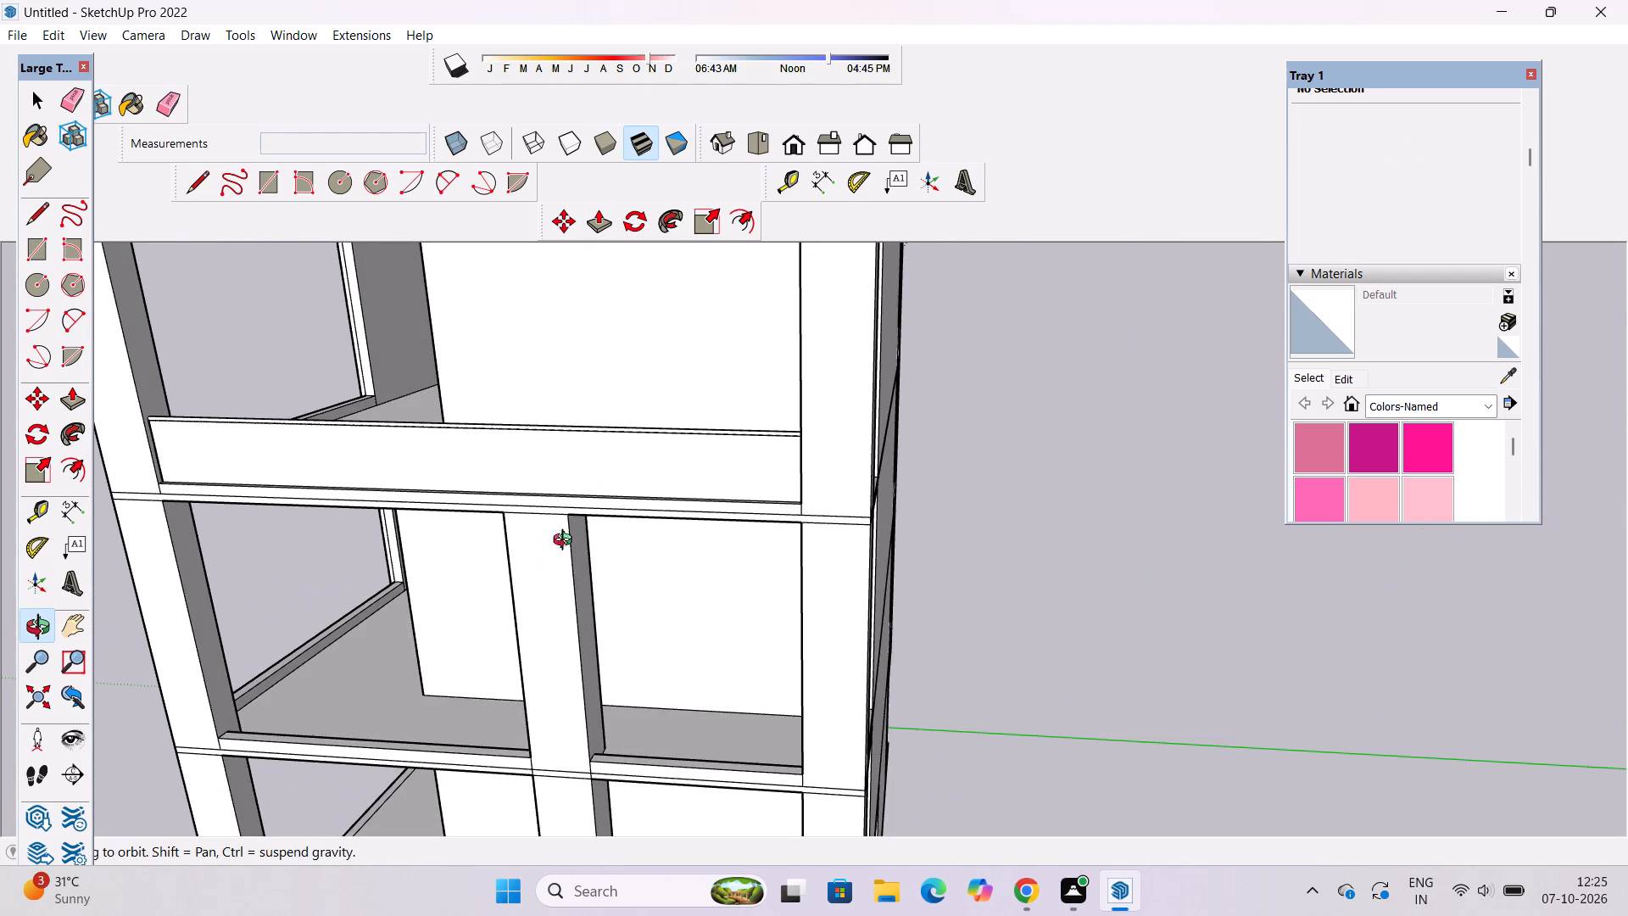
pyautogui.keyDown('shift'); pyautogui.moveTo(585, 585); pyautogui.dragTo(695, 492); pyautogui.keyUp('shift')
pyautogui.scroll(2, 793, 425)
pyautogui.keyDown('shift'); pyautogui.moveTo(793, 425); pyautogui.dragTo(776, 550); pyautogui.keyUp('shift')
pyautogui.moveTo(766, 604); pyautogui.dragTo(840, 527)
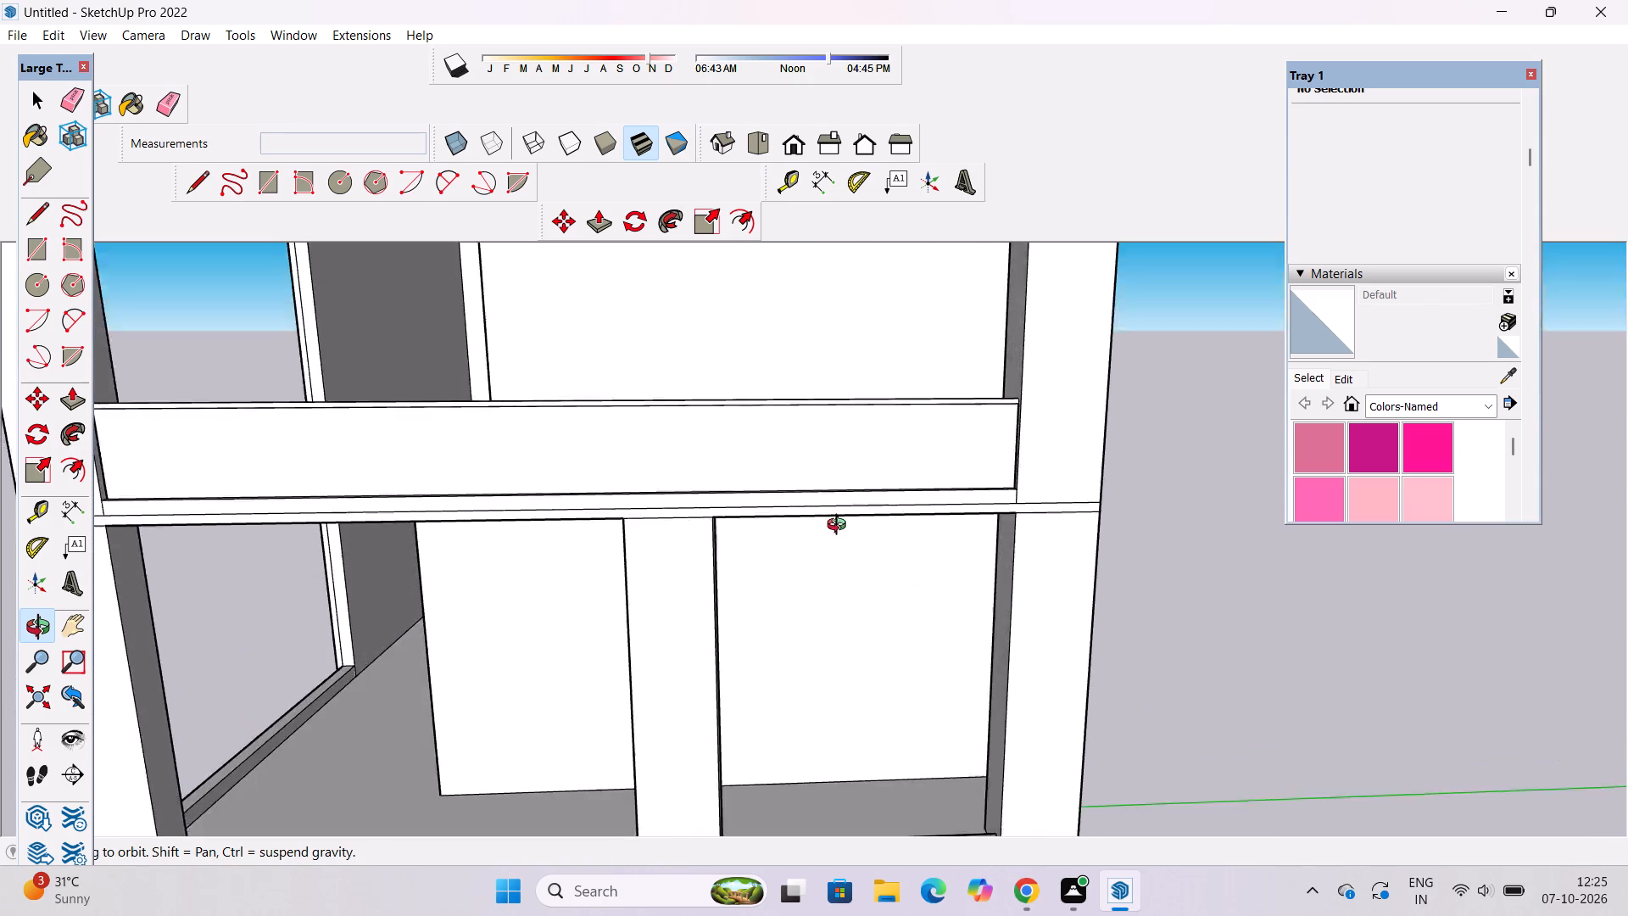
# Measure the height of the kerb strip below the railed panel at its corner-column end, and remove the dimension.
pyautogui.moveTo(840, 527); pyautogui.dragTo(840, 524)
pyautogui.keyDown('shift'); pyautogui.moveTo(850, 656); pyautogui.dragTo(856, 574); pyautogui.keyUp('shift')
pyautogui.scroll(10, 1013, 359)
pyautogui.keyDown('shift'); pyautogui.moveTo(1047, 354); pyautogui.dragTo(932, 476); pyautogui.keyUp('shift')
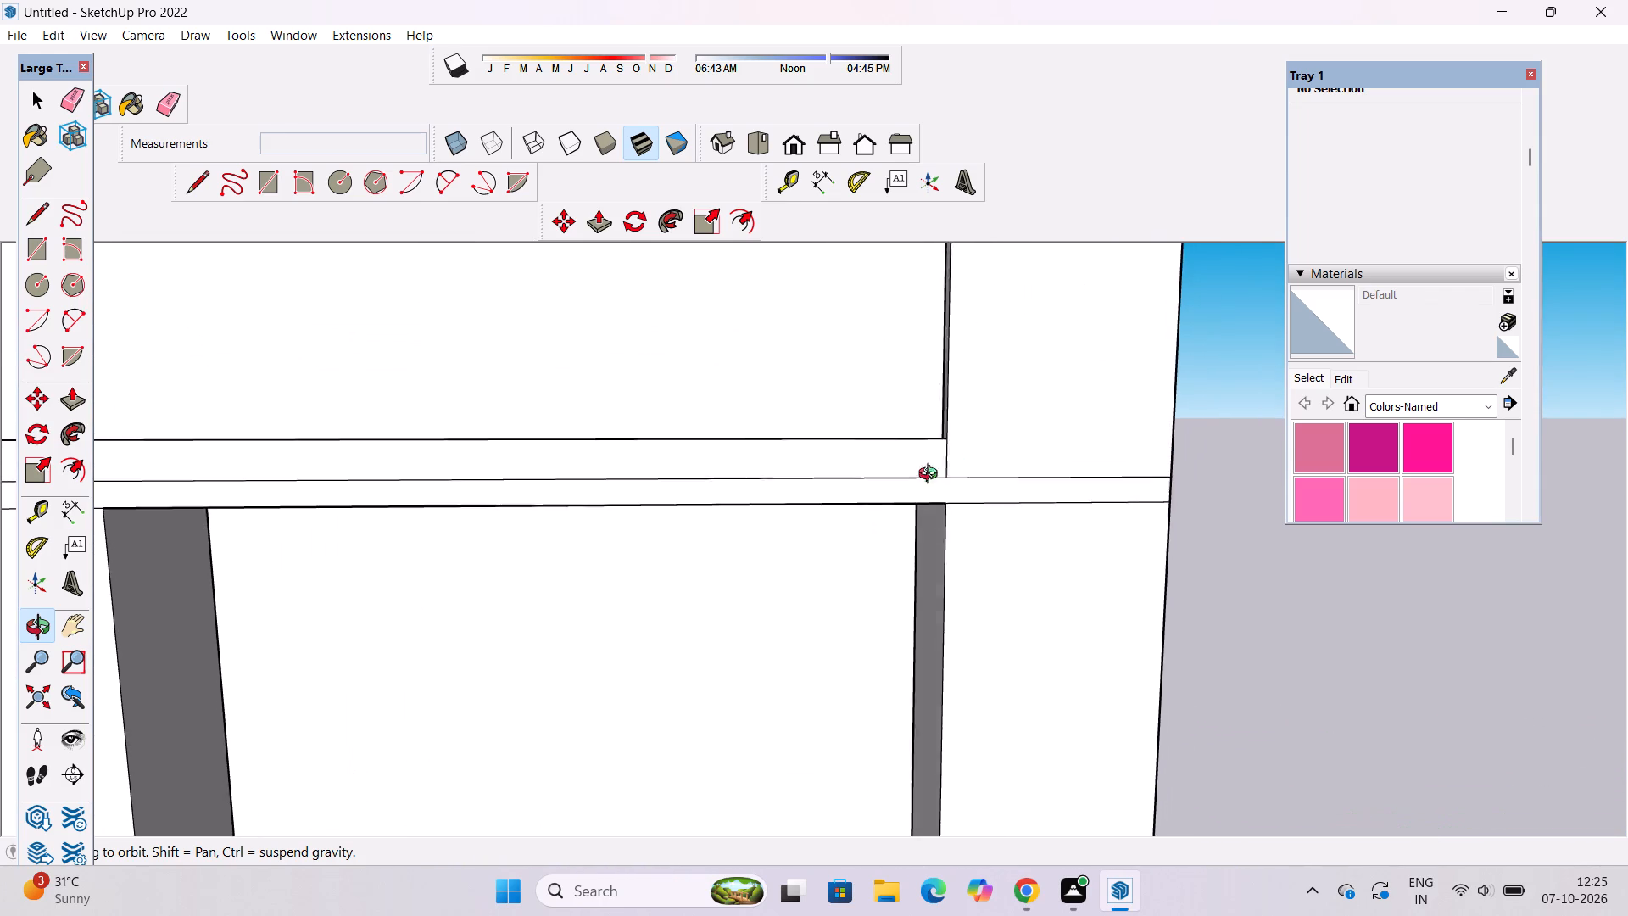
pyautogui.keyDown('shift'); pyautogui.moveTo(932, 476); pyautogui.dragTo(916, 483); pyautogui.keyUp('shift')
pyautogui.click(73, 510)
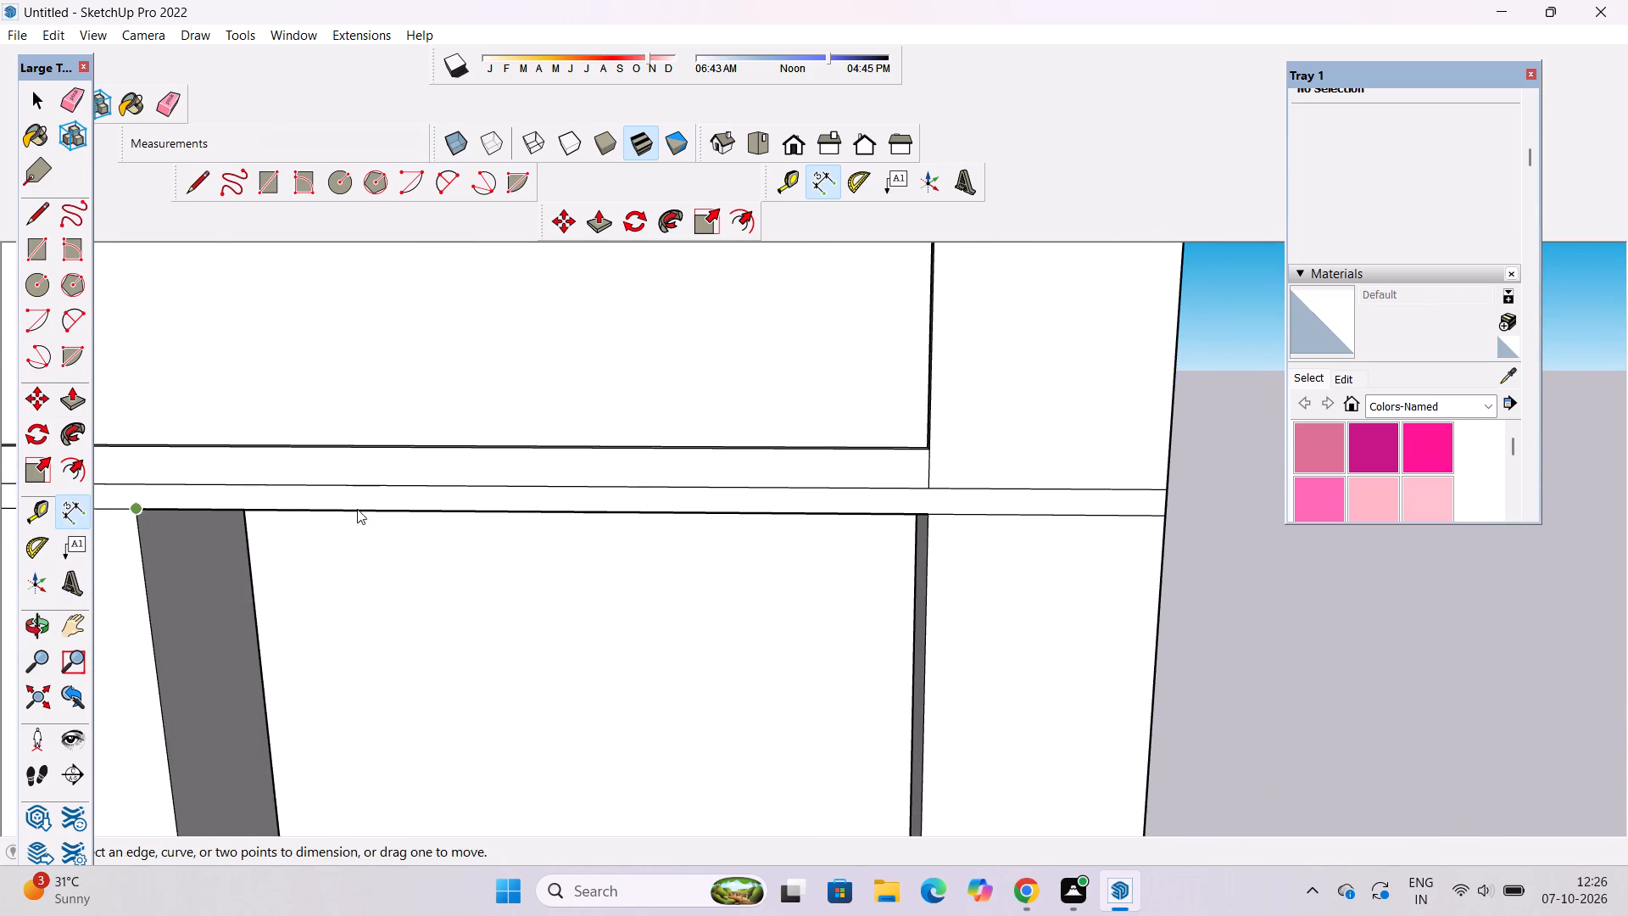
pyautogui.scroll(4, 934, 472)
pyautogui.click(924, 437)
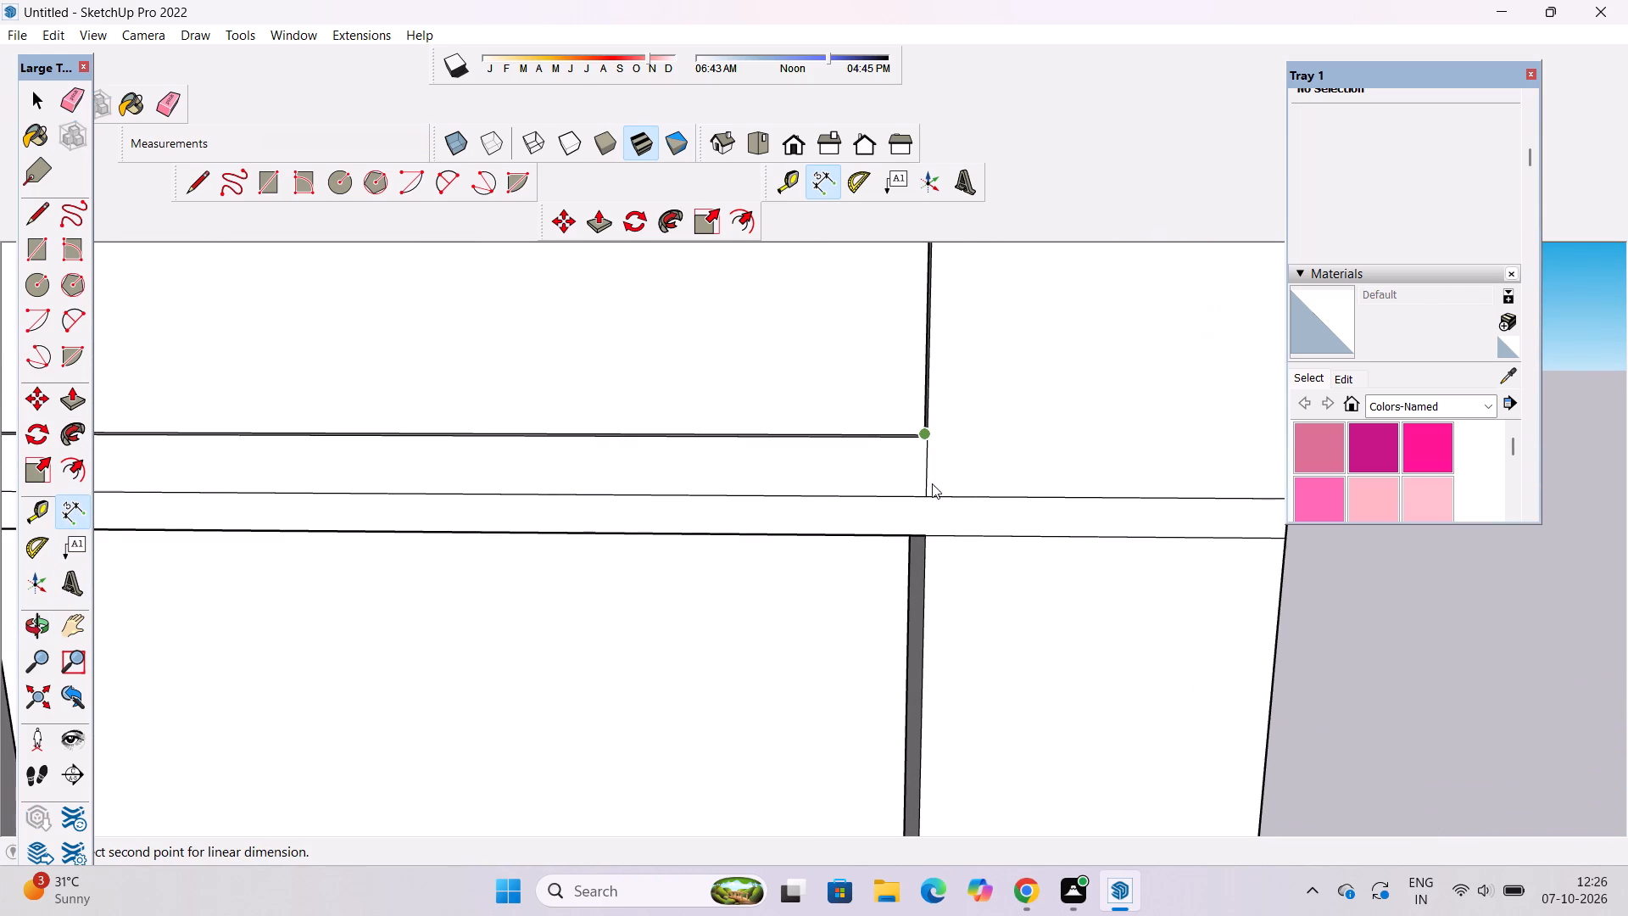
pyautogui.click(927, 499)
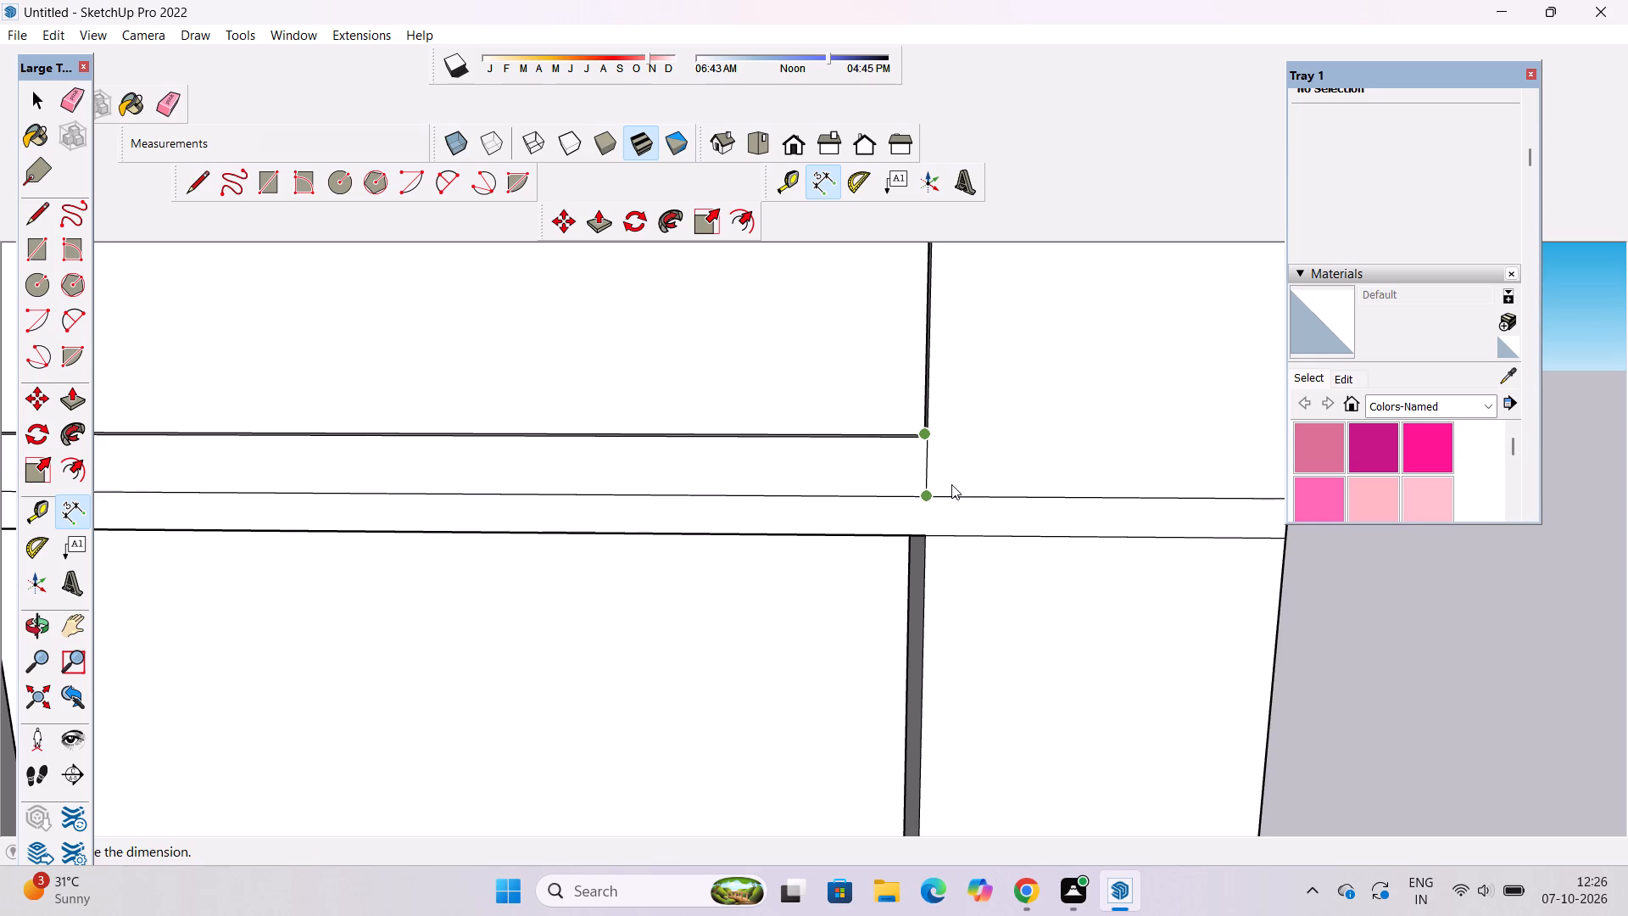
pyautogui.scroll(3, 951, 484)
pyautogui.press('space')
pyautogui.click(70, 513)
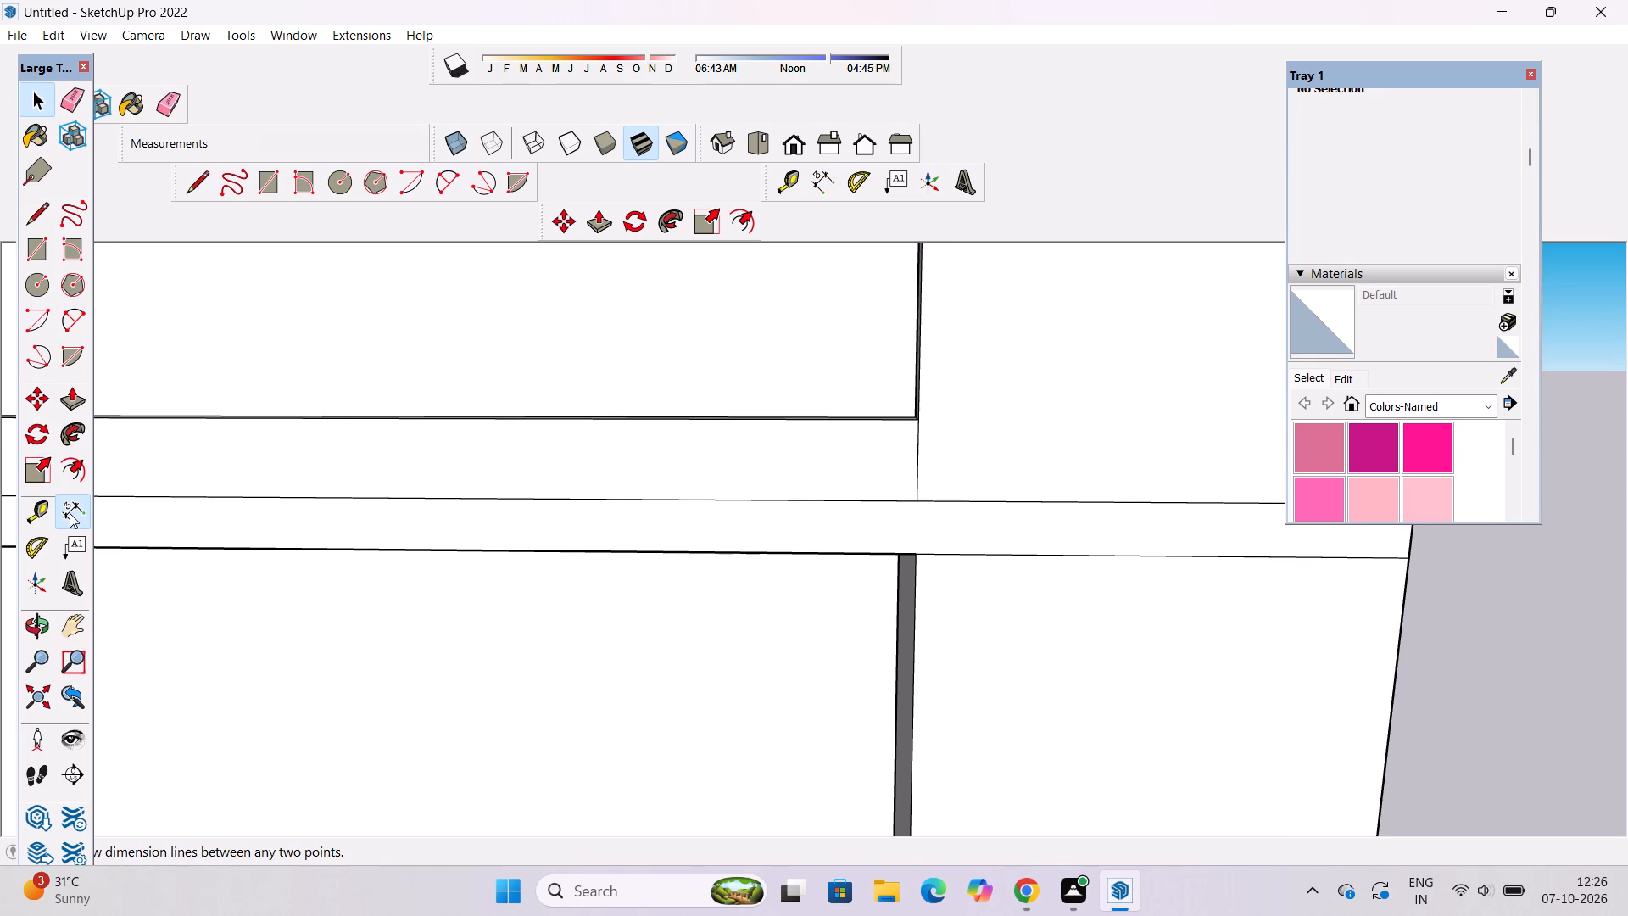
pyautogui.scroll(15, 917, 430)
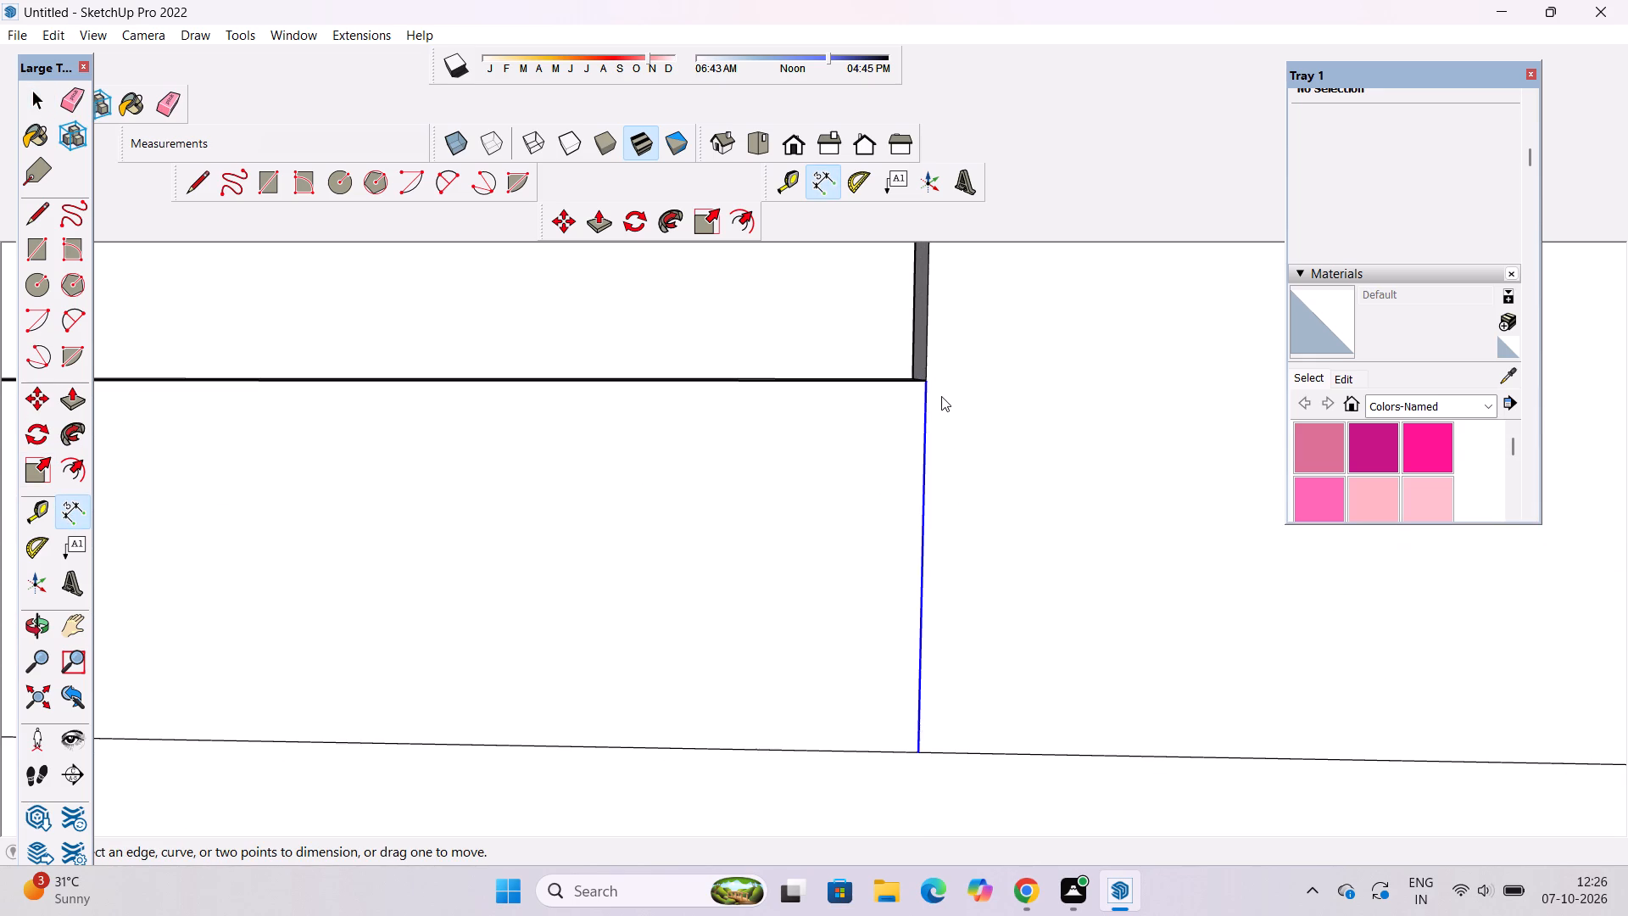
pyautogui.click(925, 378)
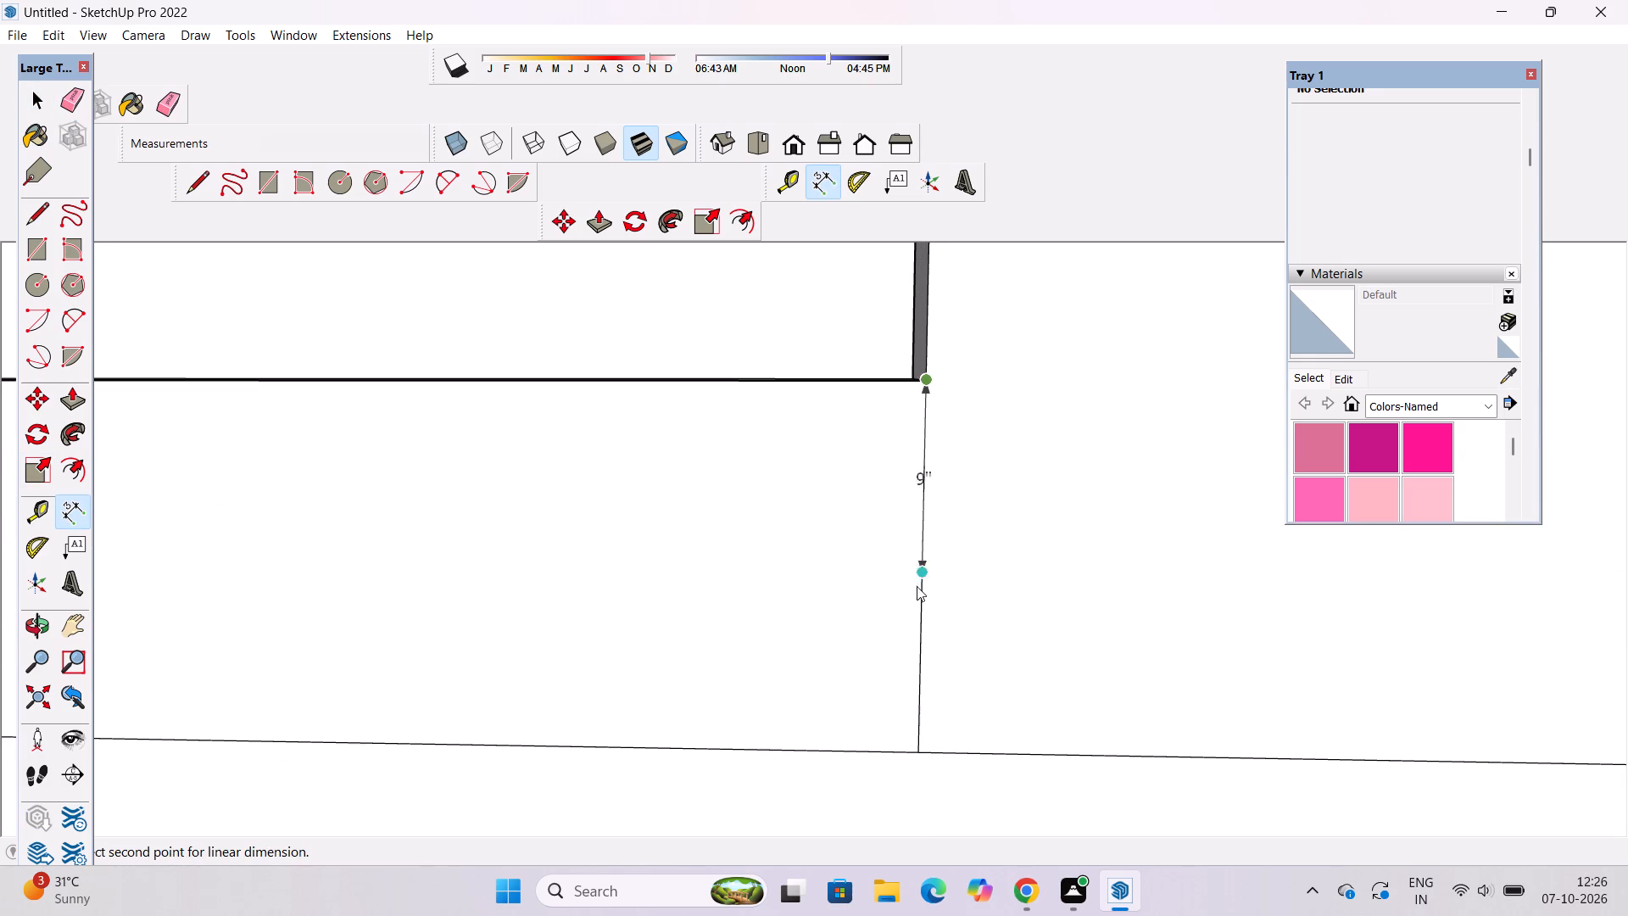
pyautogui.click(915, 754)
pyautogui.click(1015, 725)
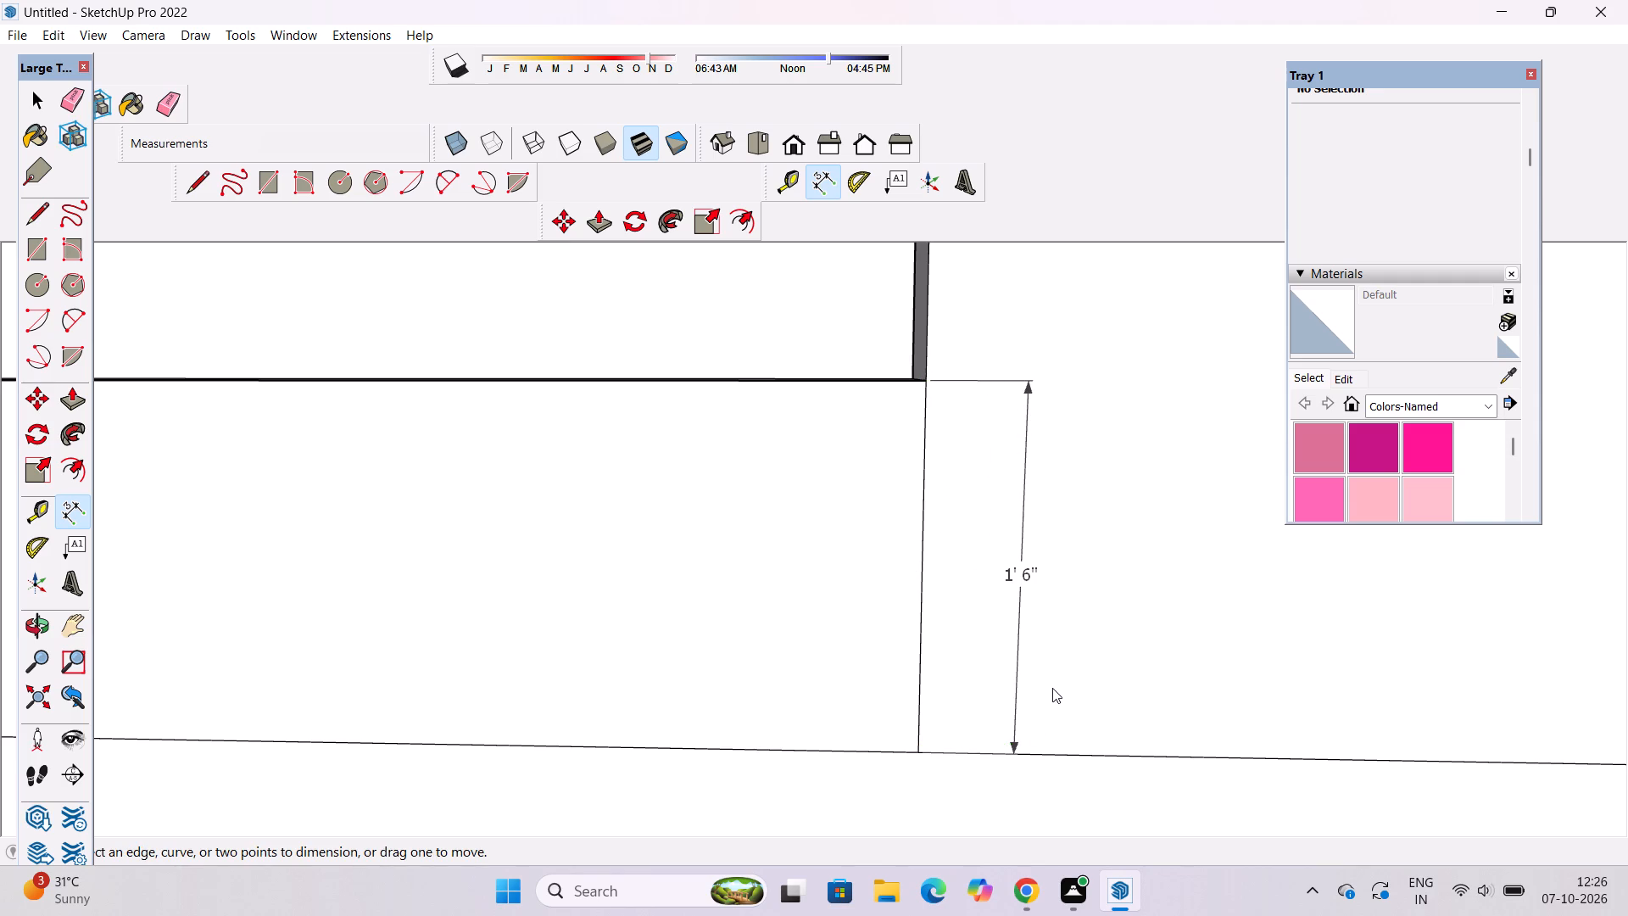
pyautogui.press('space')
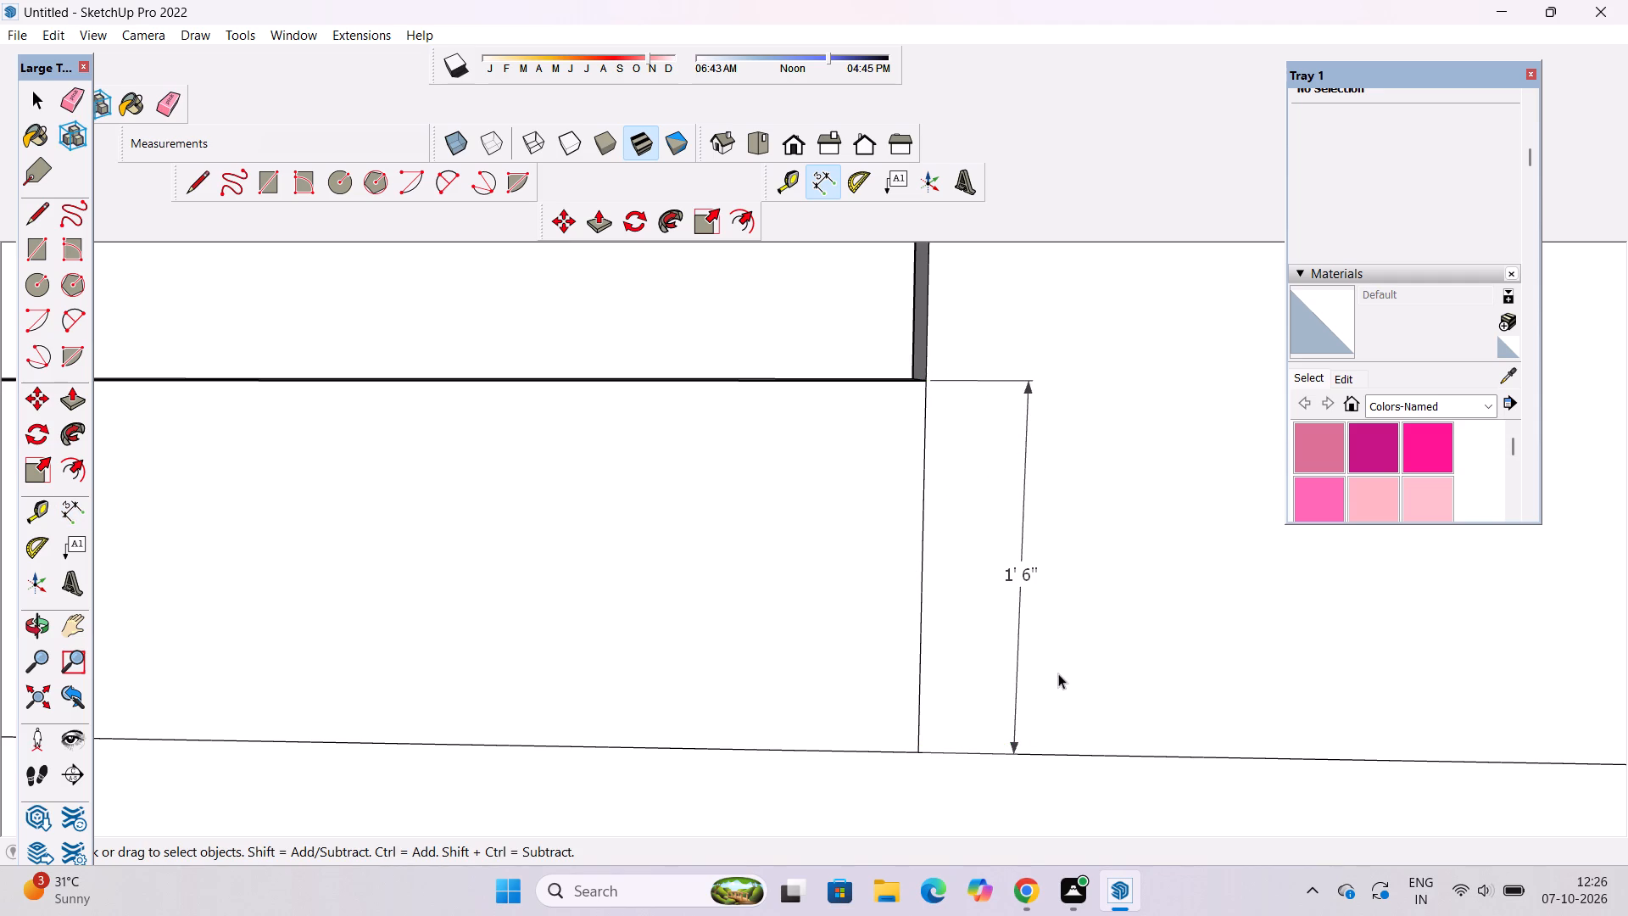
pyautogui.hotkey('ctrl', 'z')
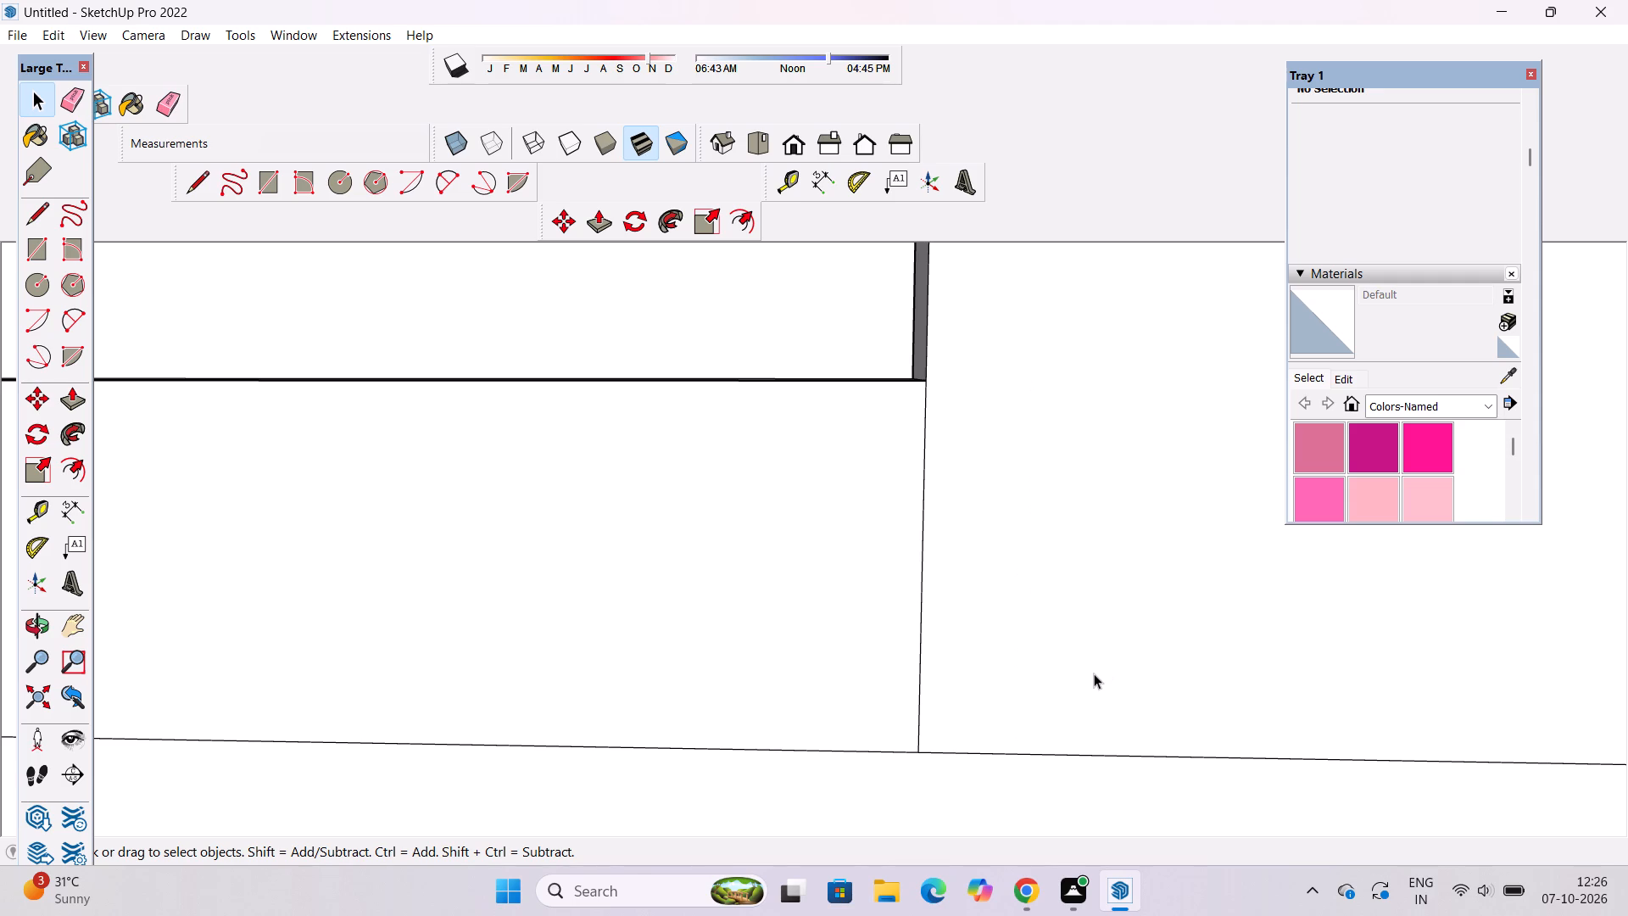
# Measure the height of the sill strip in the narrower bay one storey below the railed panel.
pyautogui.press('space')
pyautogui.write('o')
pyautogui.scroll(-2, 1001, 541)
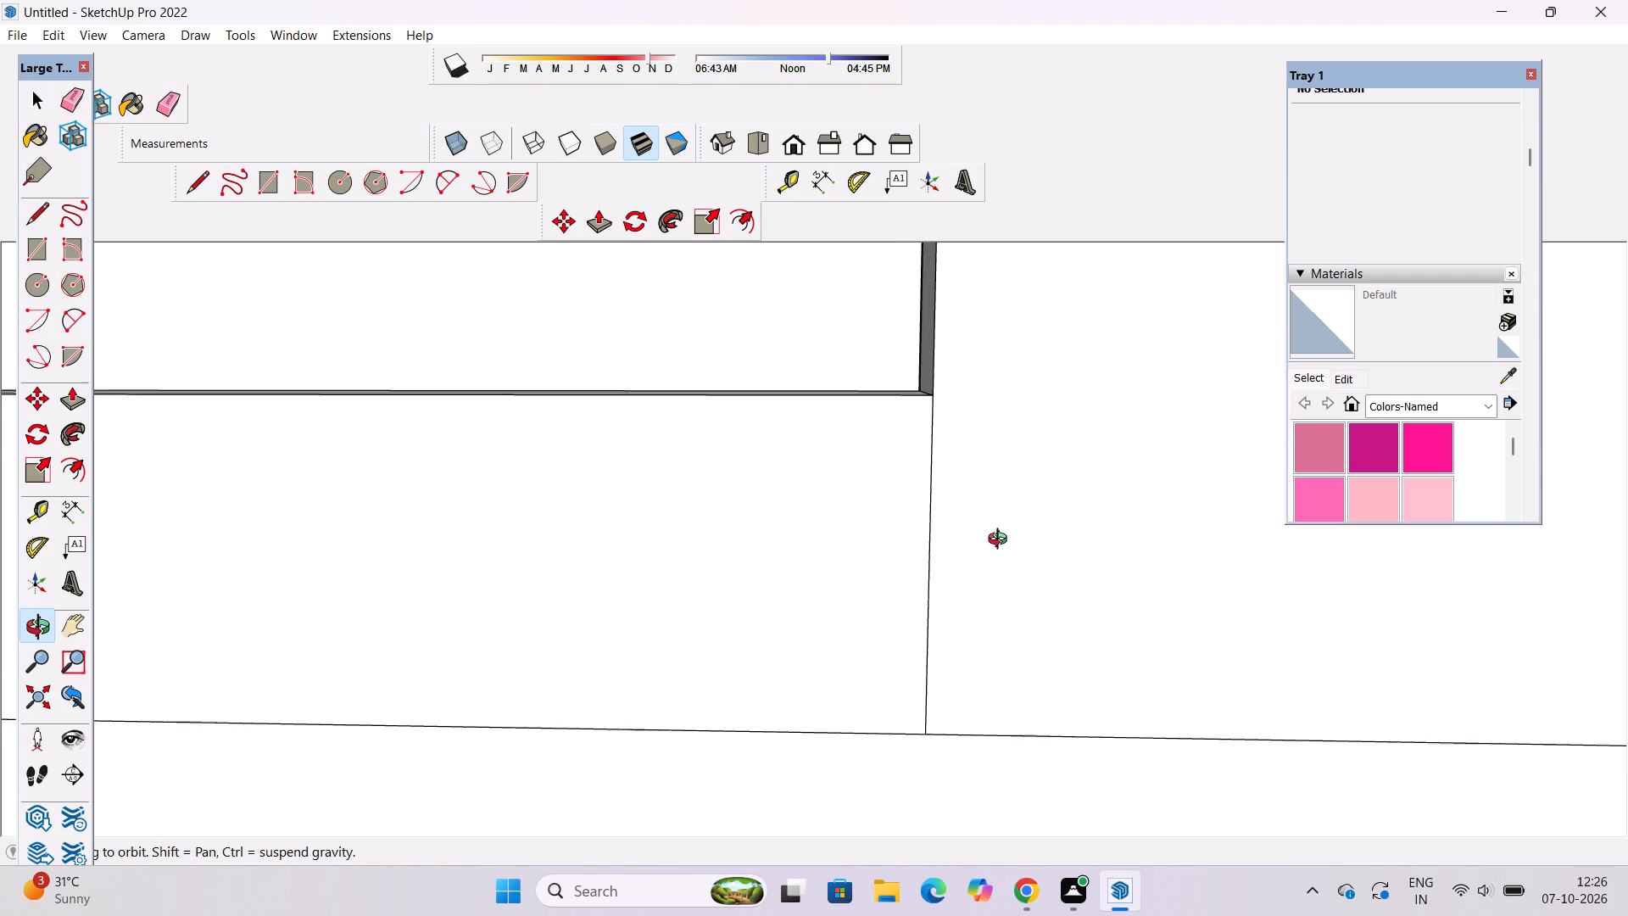
pyautogui.scroll(-16, 1001, 541)
pyautogui.scroll(-5, 1003, 545)
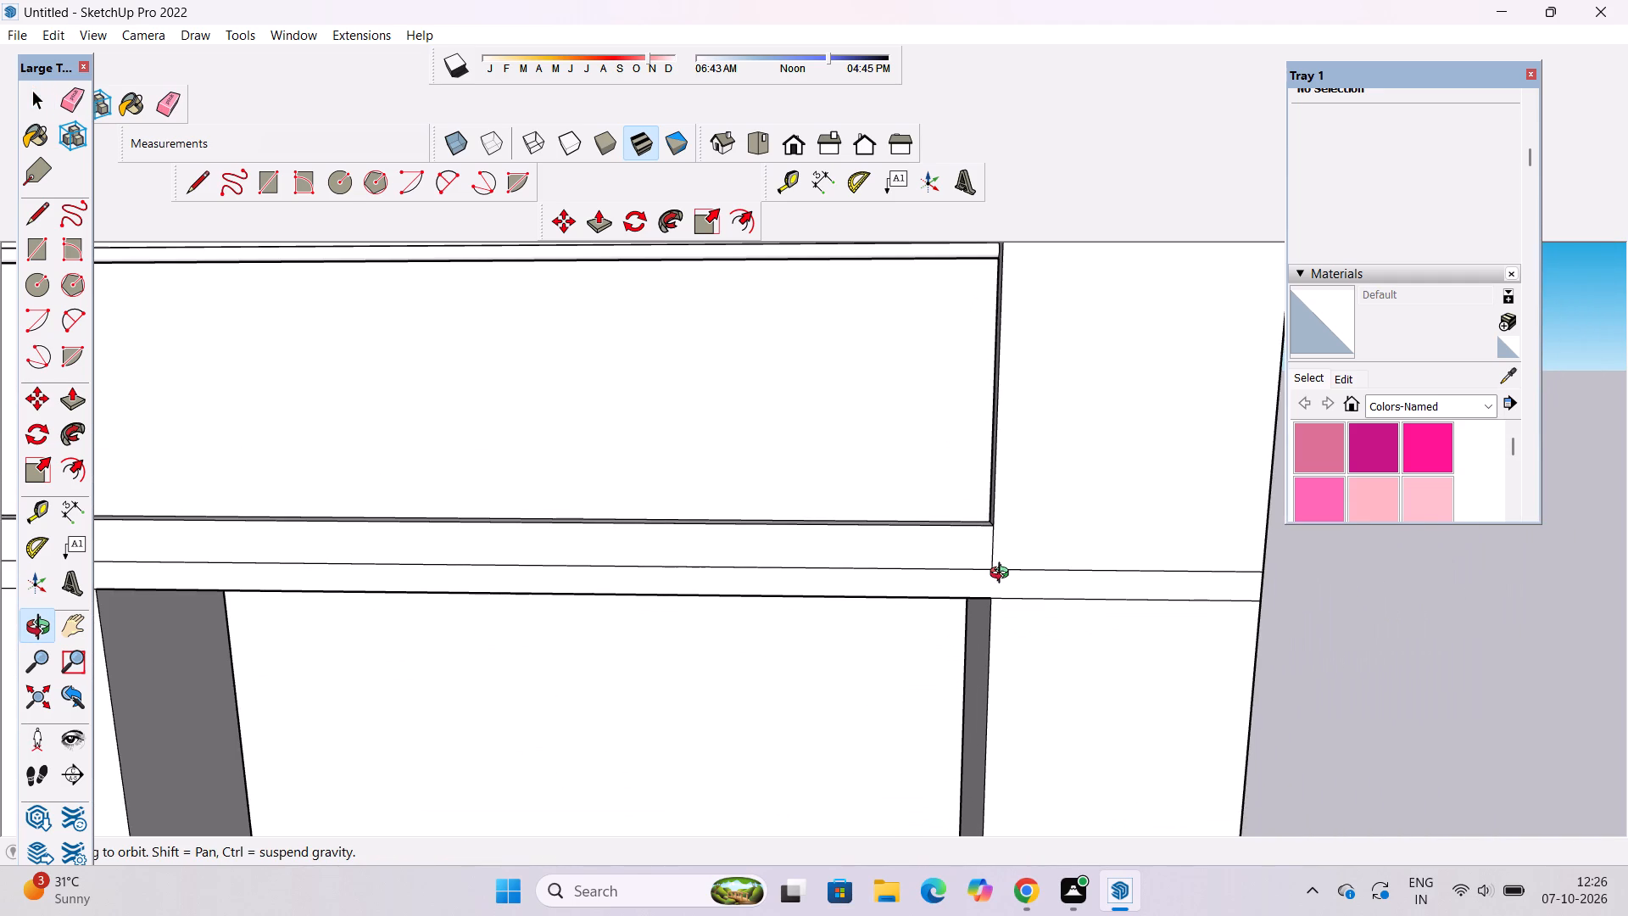
pyautogui.scroll(-7, 1005, 572)
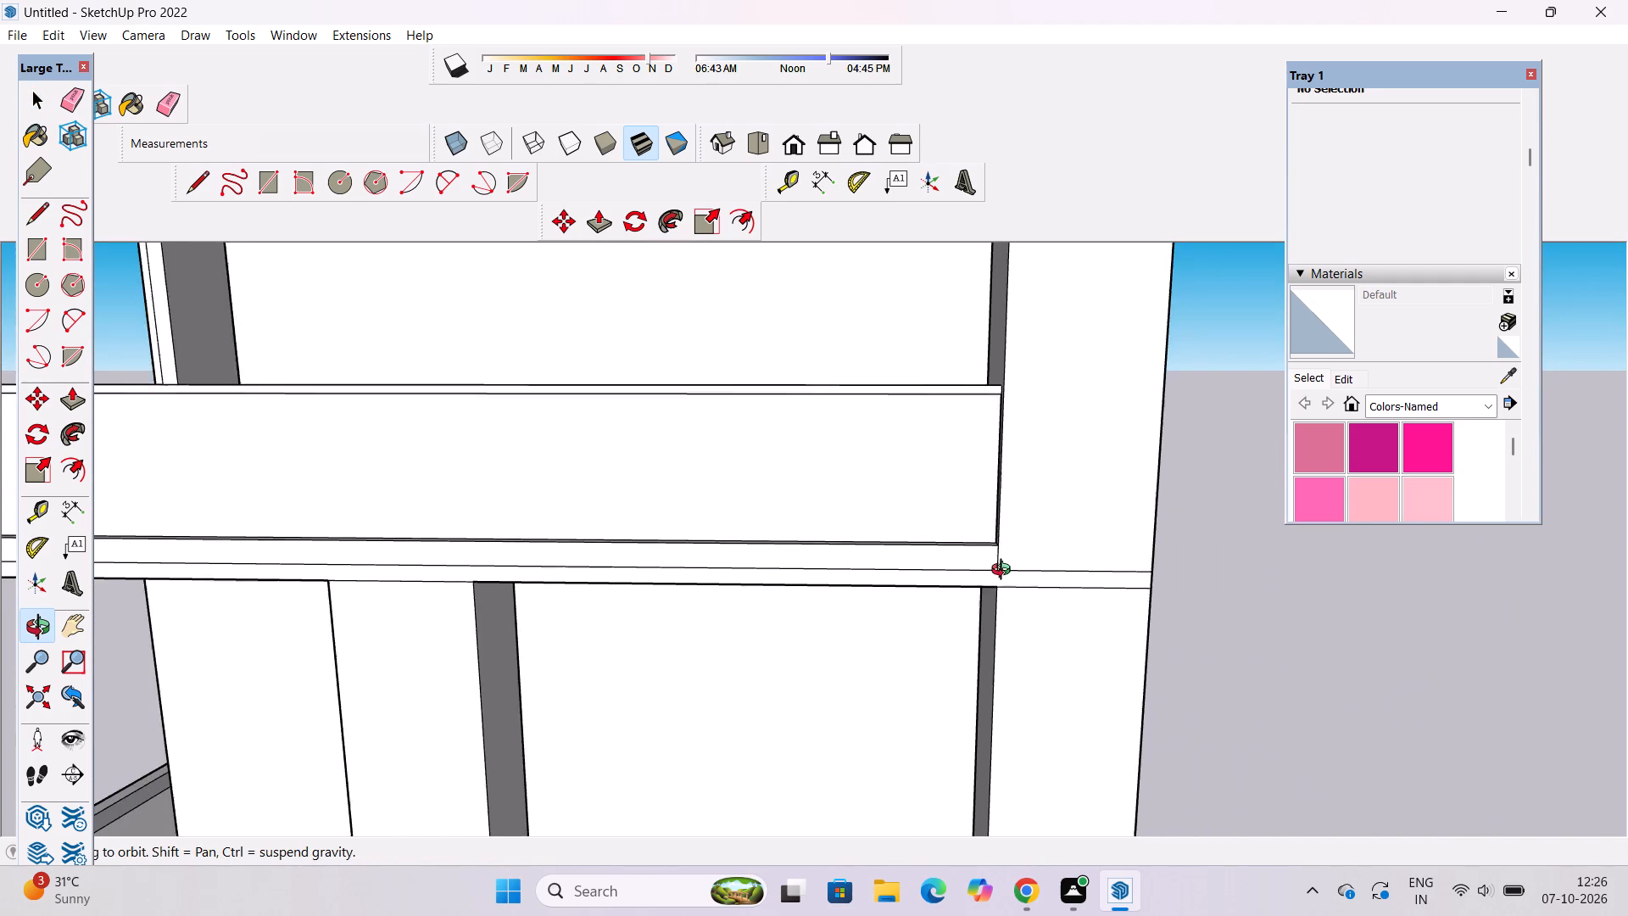
pyautogui.scroll(-3, 1005, 572)
pyautogui.keyDown('shift'); pyautogui.moveTo(987, 624); pyautogui.dragTo(1045, 530); pyautogui.keyUp('shift')
pyautogui.scroll(-5, 966, 570)
pyautogui.keyDown('shift'); pyautogui.moveTo(917, 650); pyautogui.dragTo(950, 572); pyautogui.keyUp('shift')
pyautogui.moveTo(896, 707); pyautogui.dragTo(902, 772)
pyautogui.scroll(4, 905, 778)
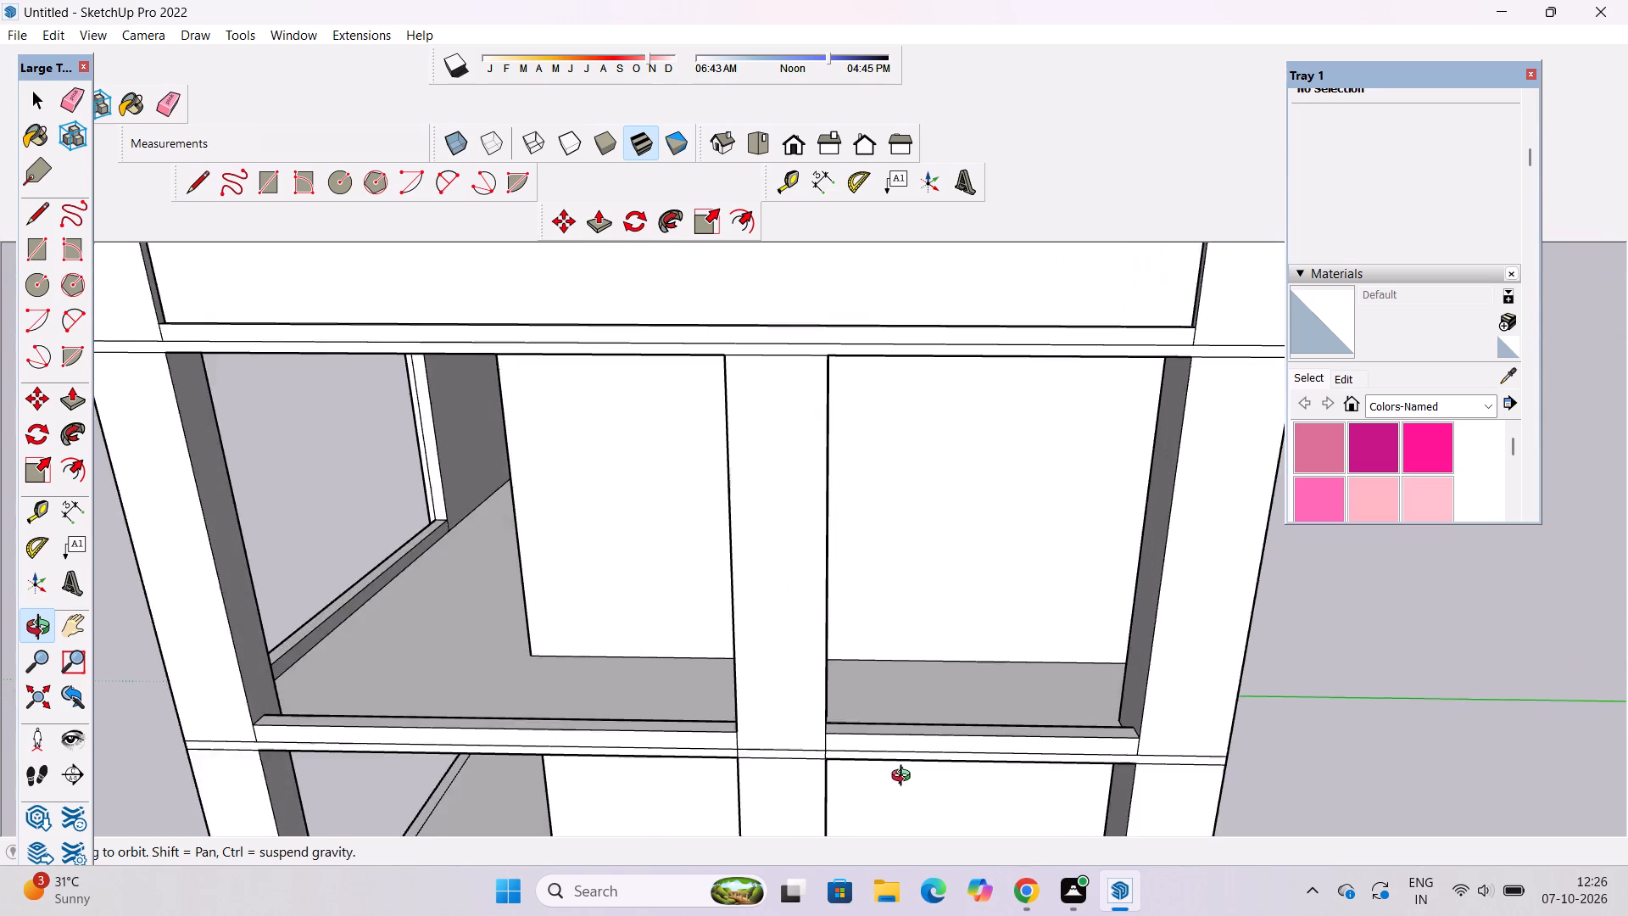
pyautogui.moveTo(906, 770); pyautogui.dragTo(878, 638)
pyautogui.moveTo(952, 612); pyautogui.dragTo(917, 701)
pyautogui.moveTo(1002, 645); pyautogui.dragTo(942, 662)
pyautogui.keyDown('shift'); pyautogui.scroll(4, 951, 637); pyautogui.keyUp('shift')
pyautogui.keyDown('shift'); pyautogui.moveTo(951, 635); pyautogui.dragTo(951, 636); pyautogui.keyUp('shift')
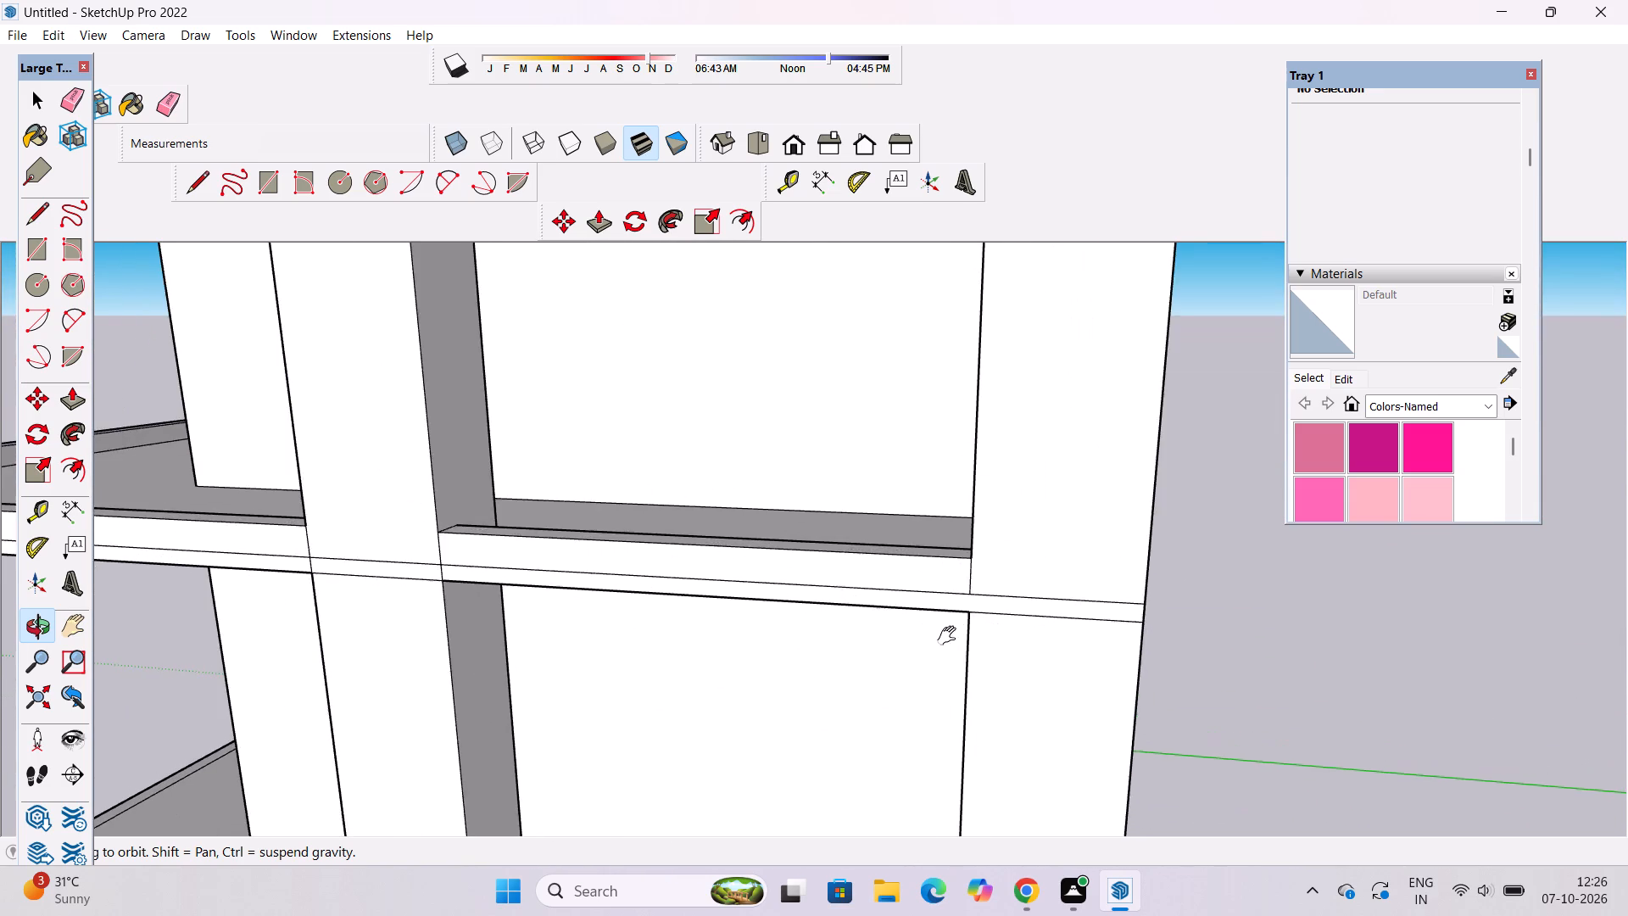
pyautogui.keyDown('shift'); pyautogui.moveTo(951, 636); pyautogui.dragTo(930, 656); pyautogui.keyUp('shift')
pyautogui.scroll(1, 930, 656)
pyautogui.keyDown('shift'); pyautogui.moveTo(929, 661); pyautogui.dragTo(923, 717); pyautogui.keyUp('shift')
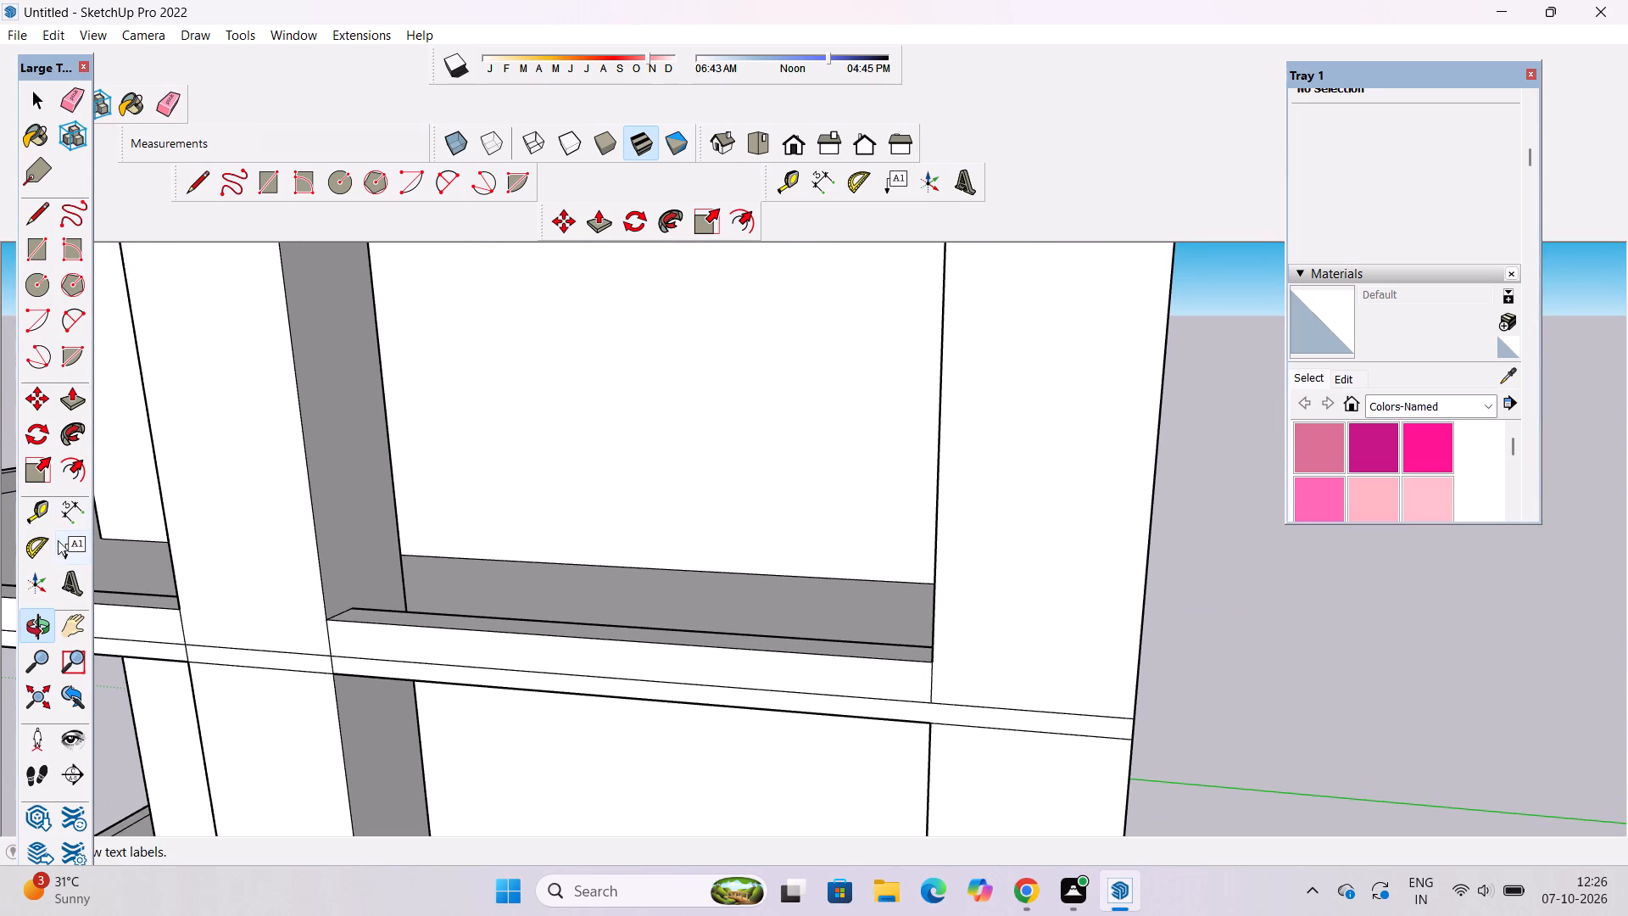
pyautogui.click(64, 508)
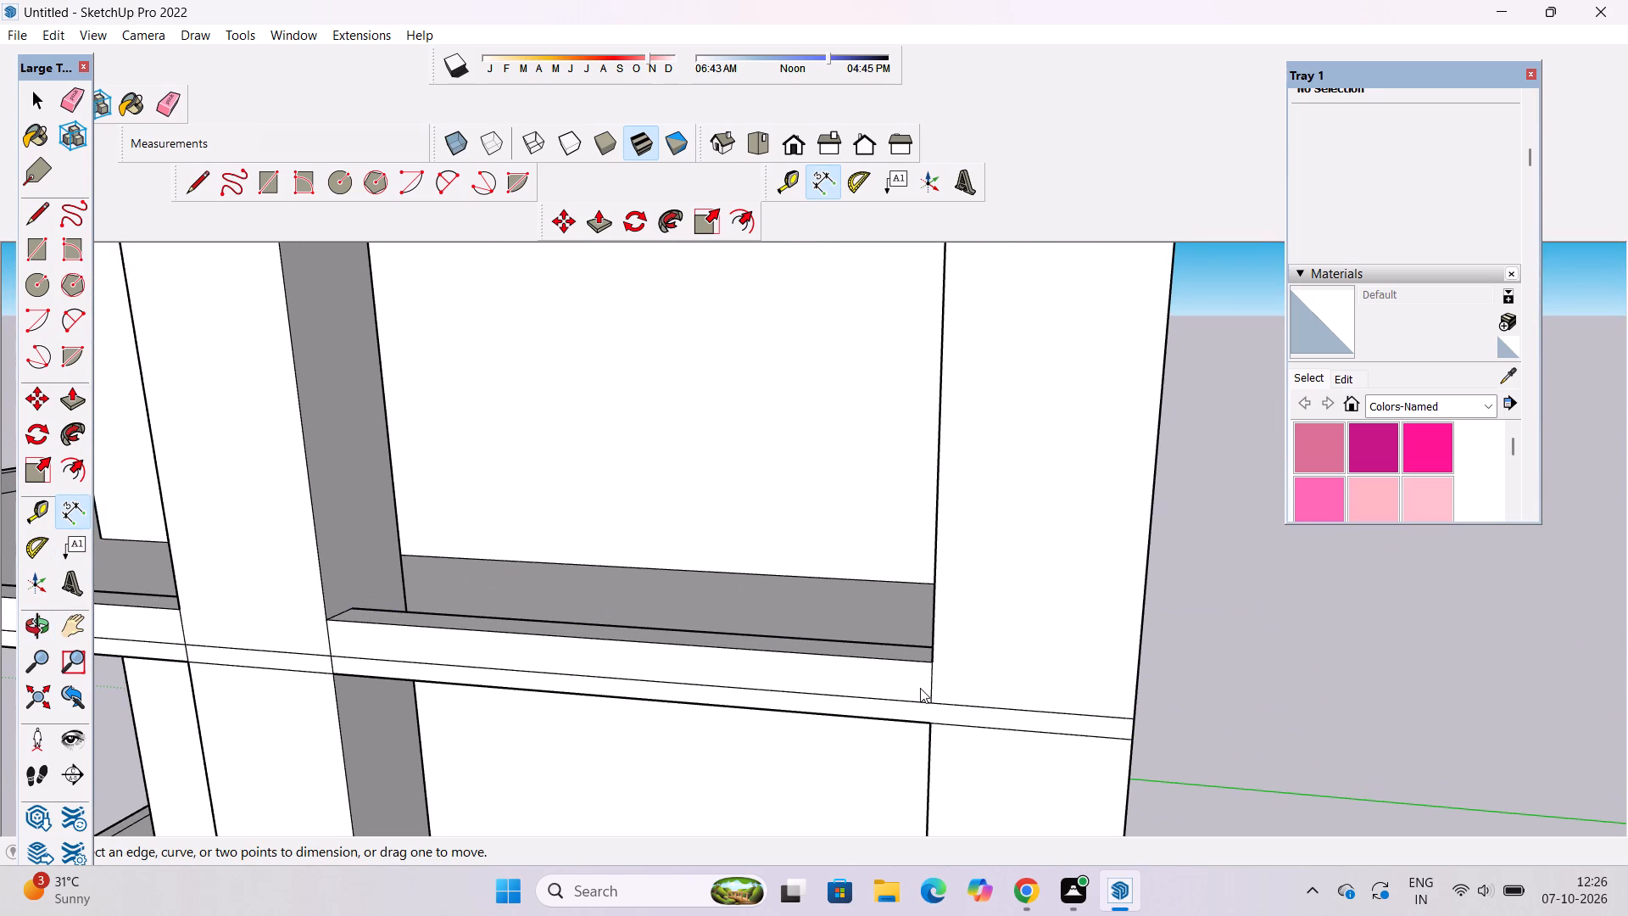
pyautogui.click(929, 701)
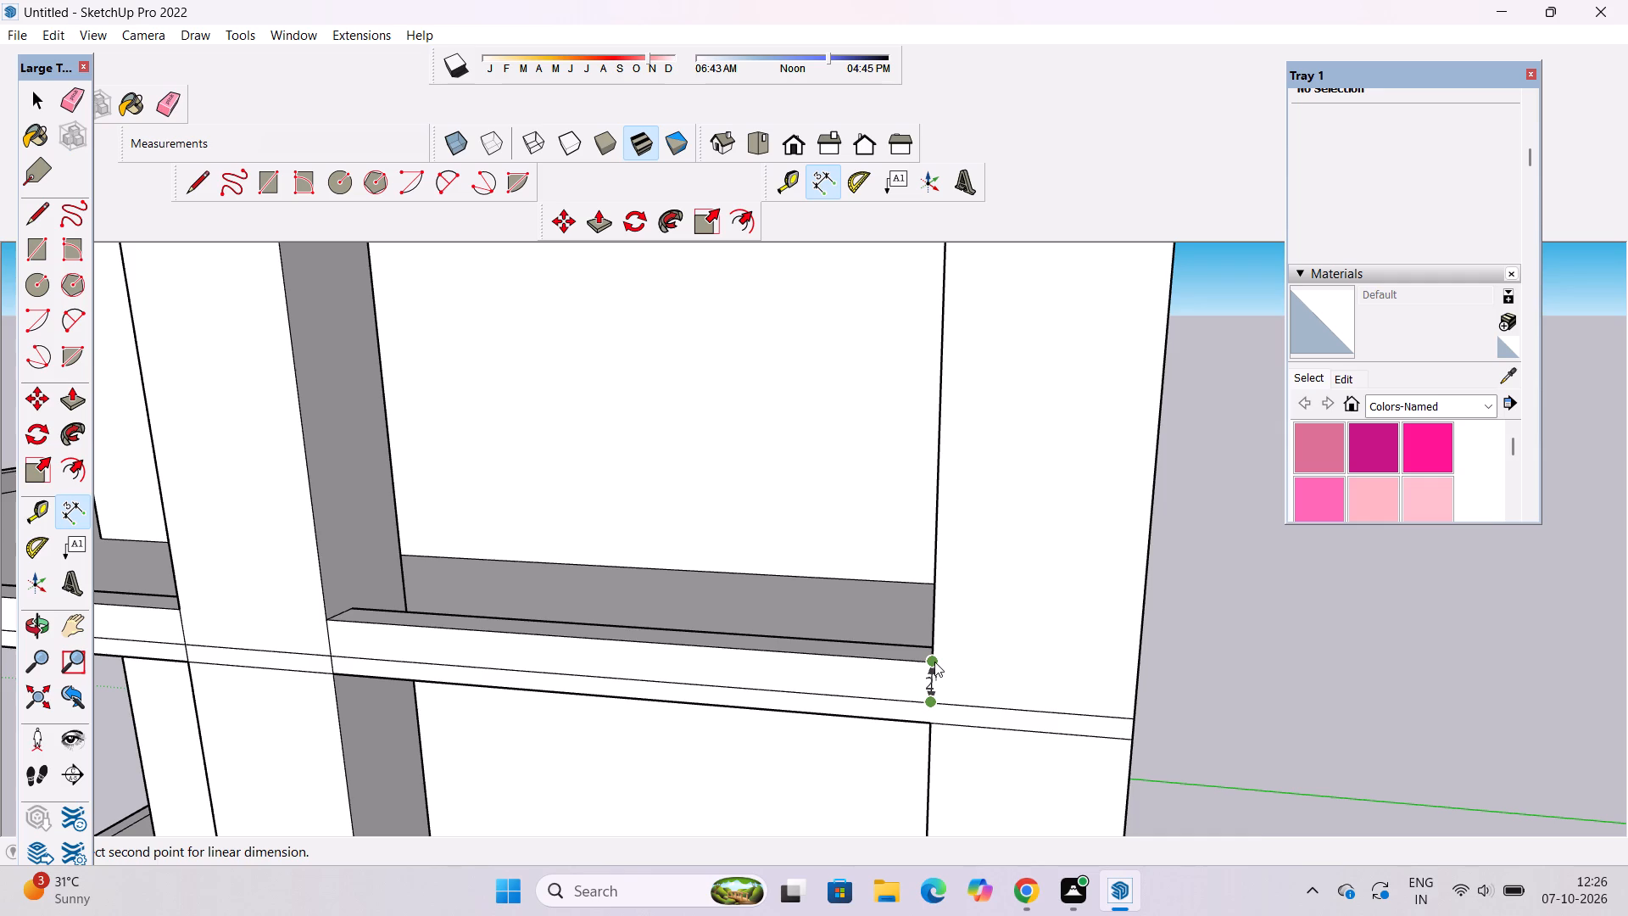
pyautogui.scroll(5, 934, 662)
pyautogui.press('space')
# Draw an 8.4' vertical line up the corner column's inner face from the sill's mid-depth in the narrower bay.
pyautogui.write('o')
pyautogui.scroll(-7, 845, 634)
pyautogui.moveTo(784, 655); pyautogui.dragTo(884, 656)
pyautogui.scroll(-5, 890, 652)
pyautogui.keyDown('shift'); pyautogui.moveTo(891, 651); pyautogui.dragTo(947, 640); pyautogui.keyUp('shift')
pyautogui.scroll(-4, 900, 624)
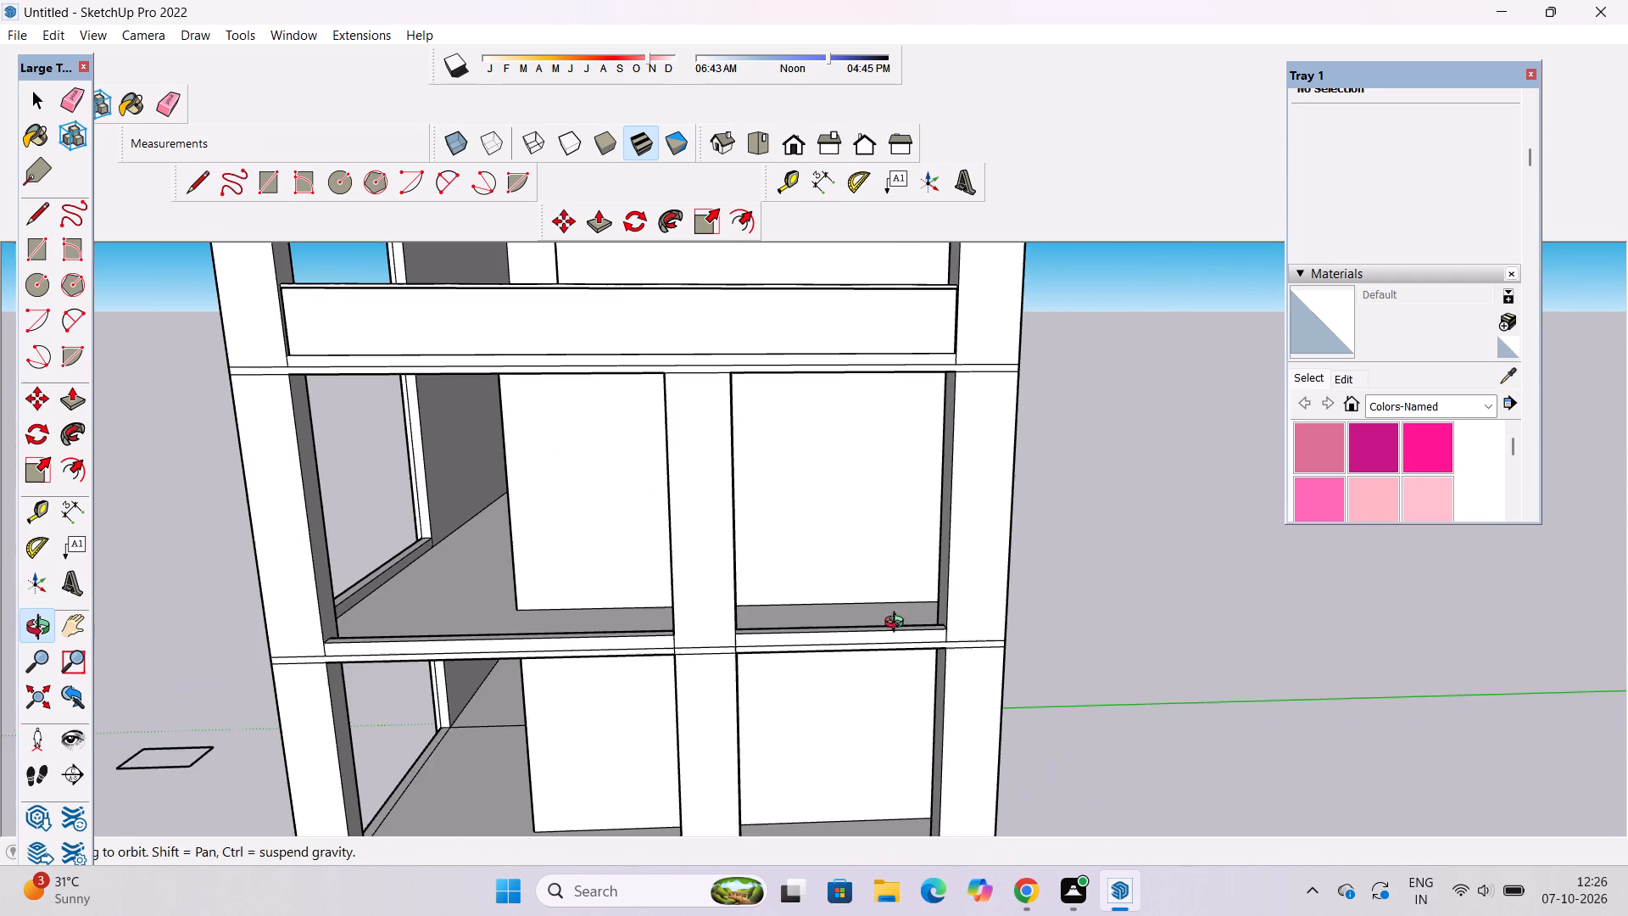
pyautogui.scroll(-2, 898, 624)
pyautogui.moveTo(891, 649); pyautogui.dragTo(878, 662)
pyautogui.scroll(-1, 839, 621)
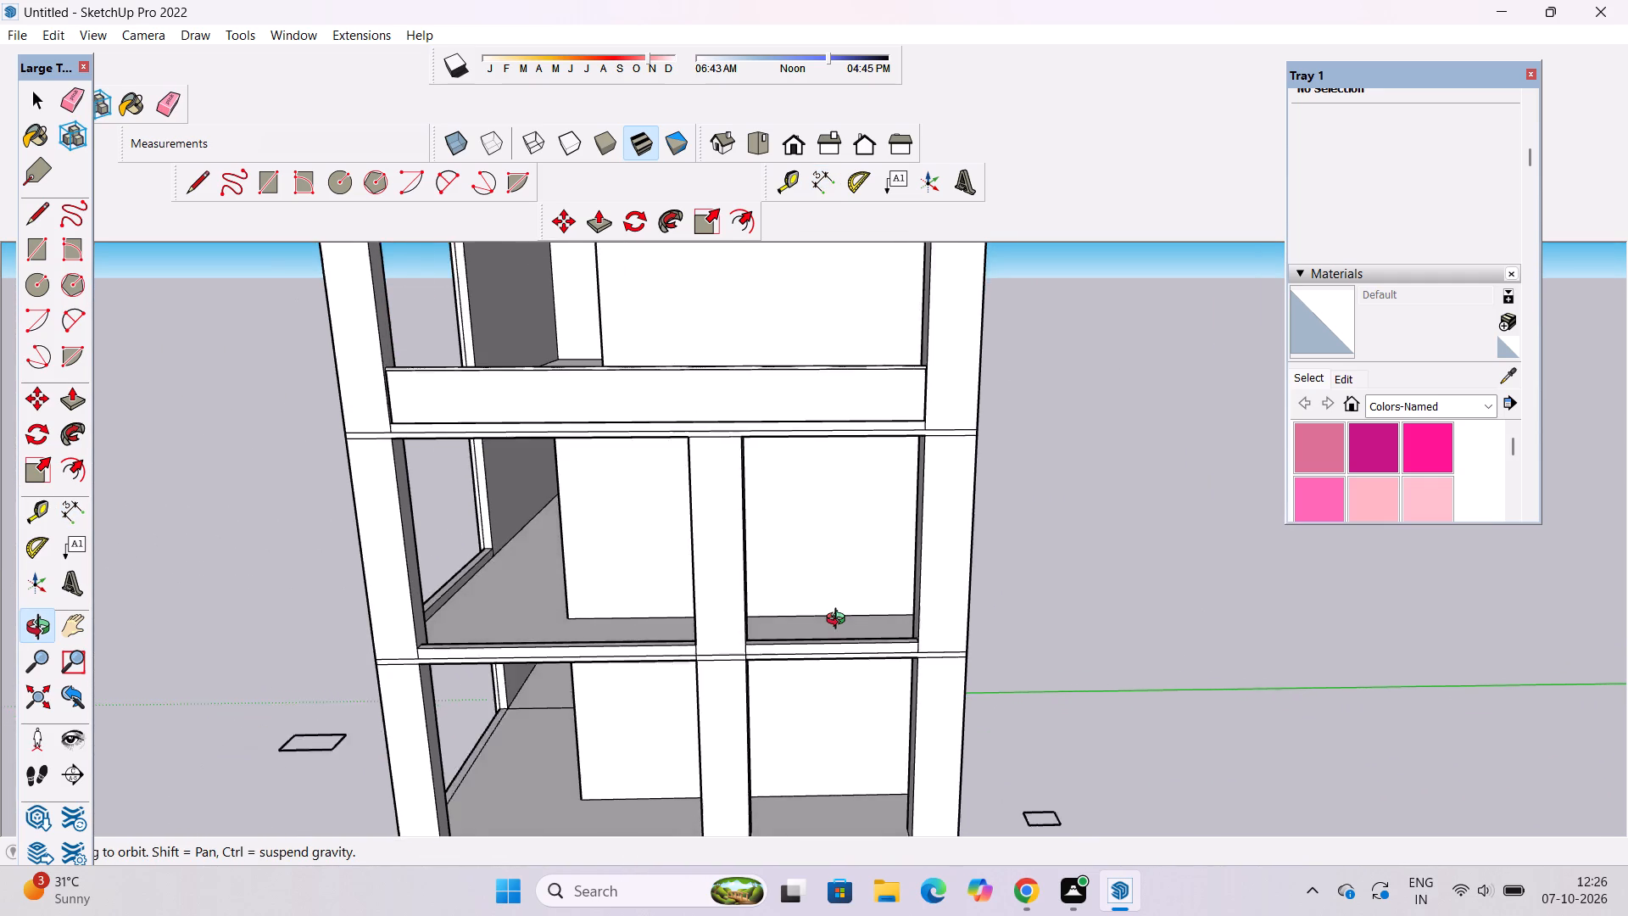
pyautogui.scroll(-1, 839, 621)
pyautogui.keyDown('shift'); pyautogui.moveTo(838, 627); pyautogui.dragTo(841, 680); pyautogui.keyUp('shift')
pyautogui.scroll(4, 839, 695)
pyautogui.keyDown('shift'); pyautogui.click(839, 695); pyautogui.keyUp('shift')
pyautogui.keyDown('shift'); pyautogui.scroll(3, 835, 703); pyautogui.keyUp('shift')
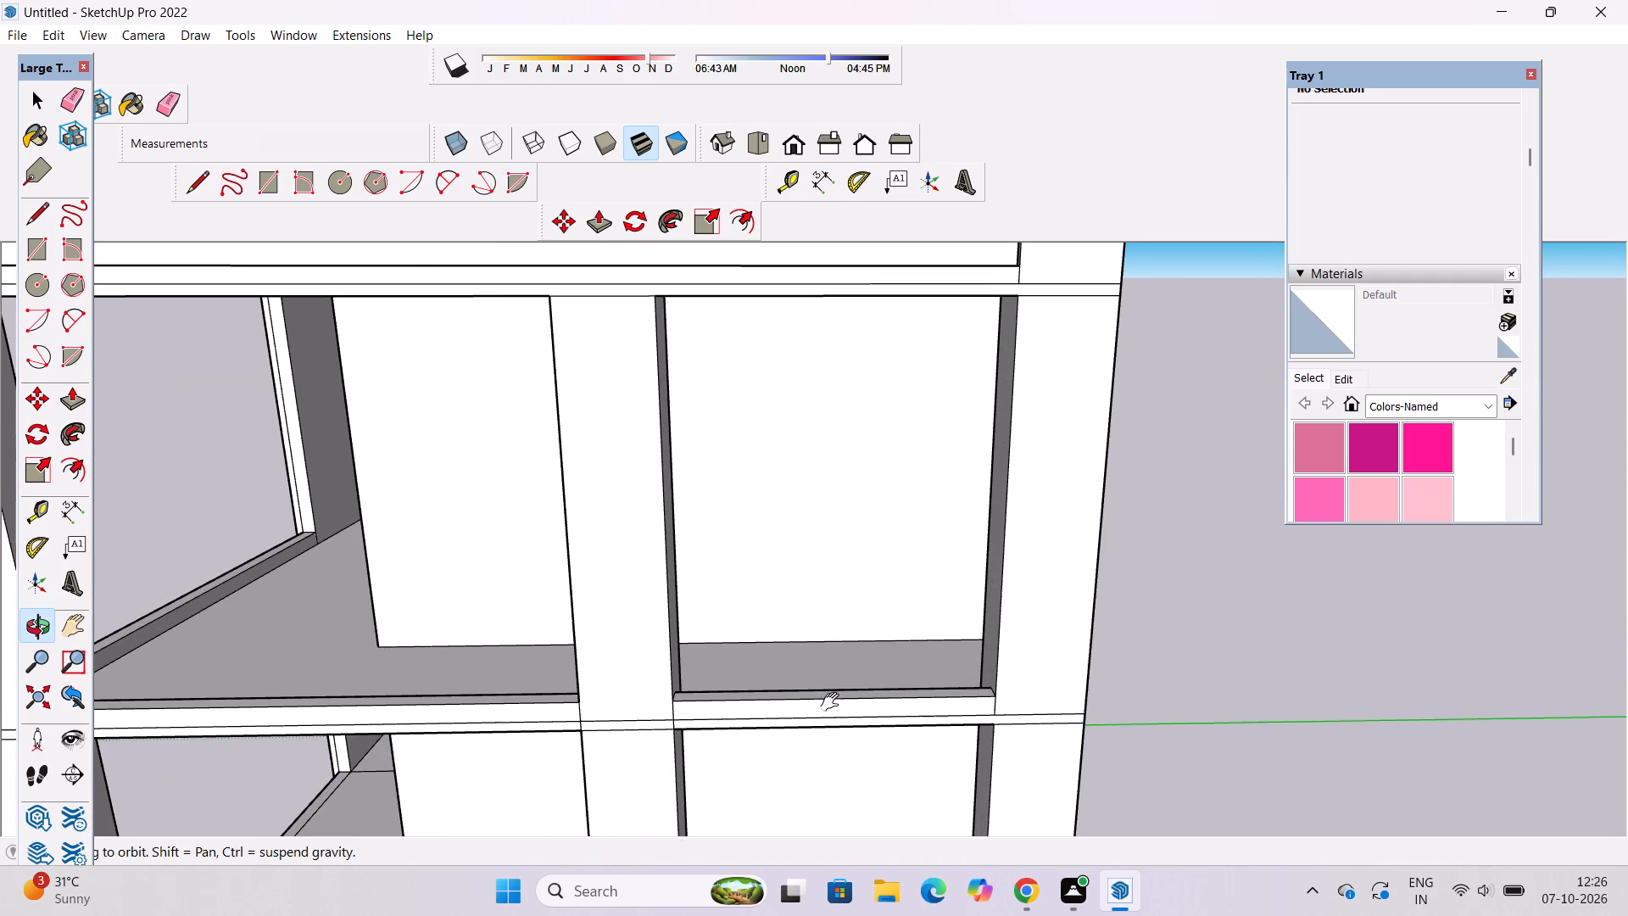
pyautogui.keyDown('shift'); pyautogui.click(828, 705); pyautogui.keyUp('shift')
pyautogui.moveTo(806, 702); pyautogui.dragTo(933, 720)
pyautogui.press('l')
pyautogui.scroll(5, 1002, 649)
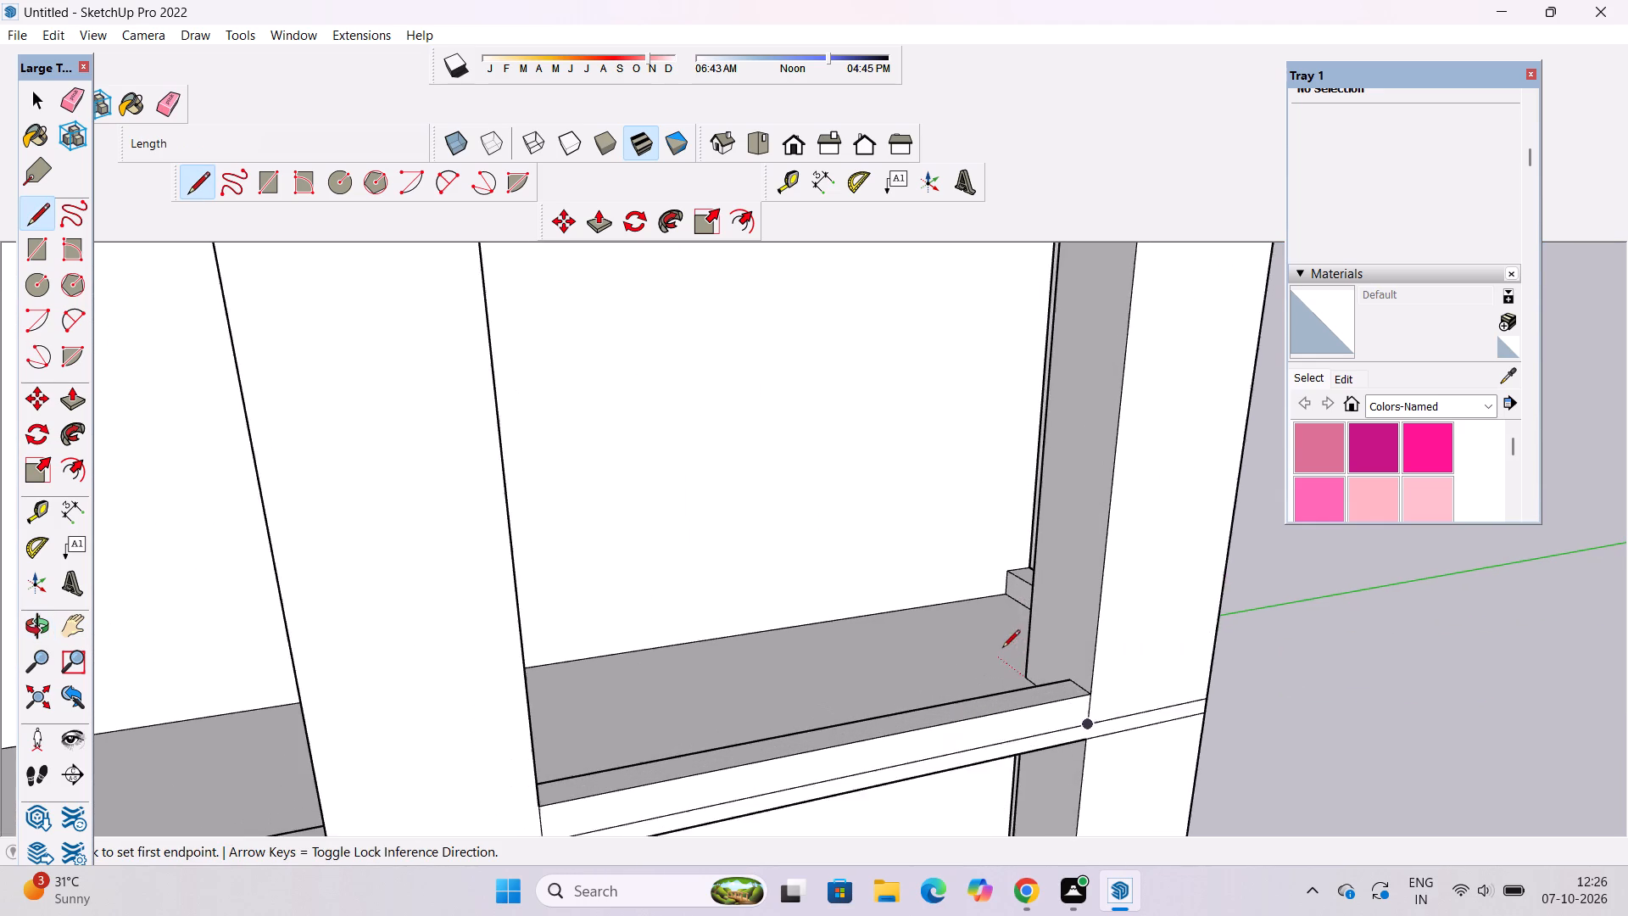
pyautogui.scroll(5, 1038, 661)
pyautogui.click(1107, 707)
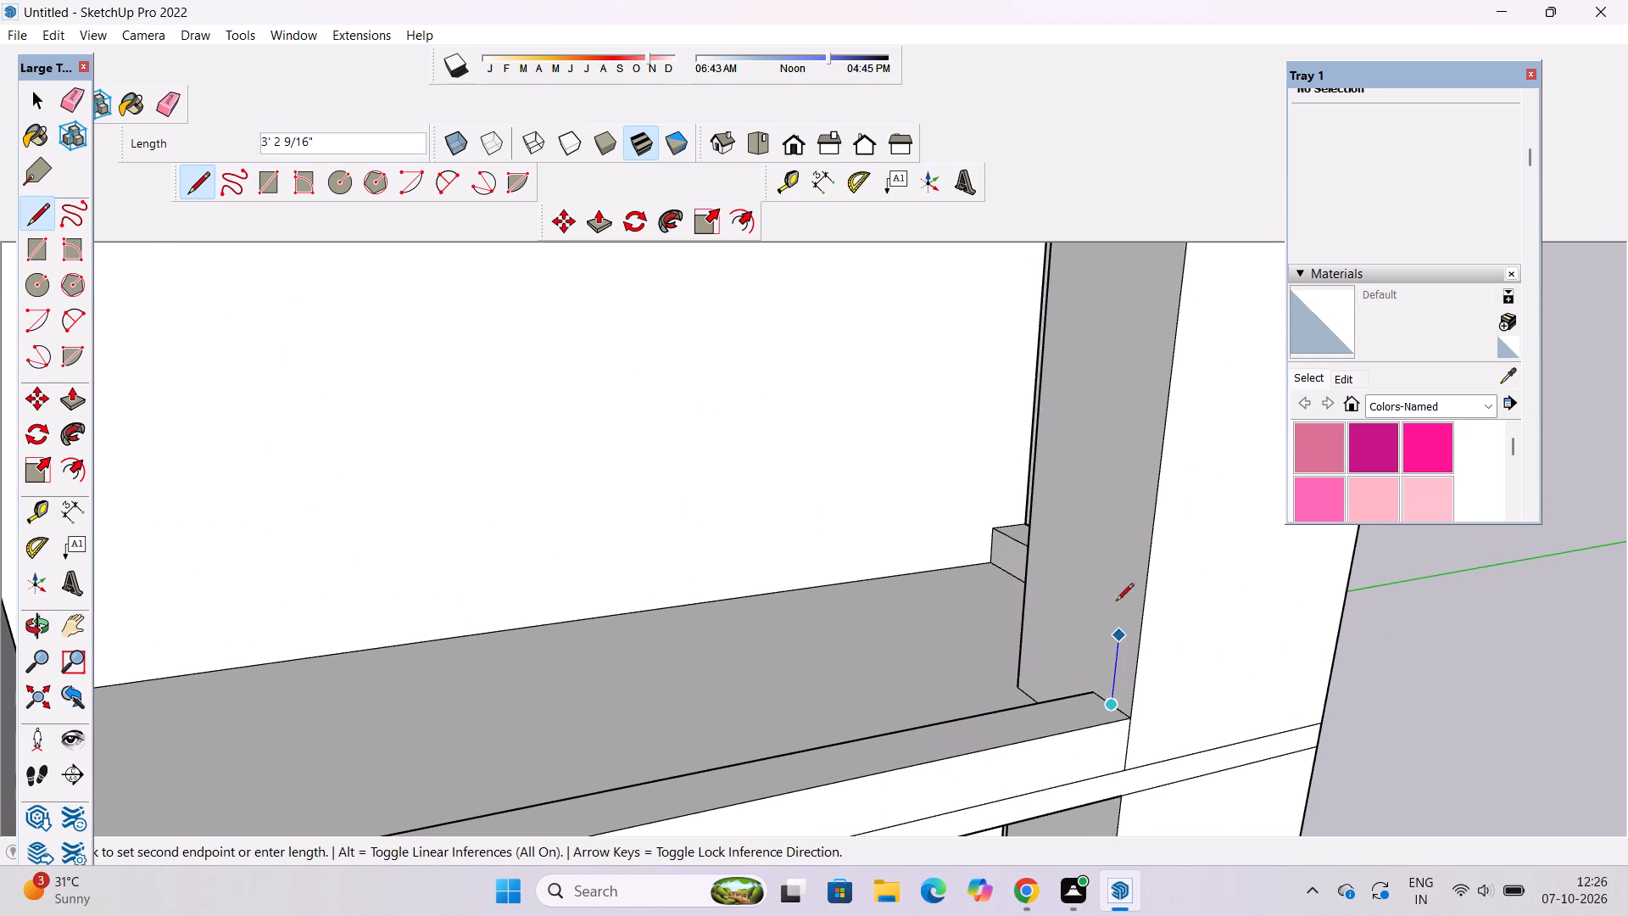
pyautogui.write('8.')
pyautogui.write("4'")
pyautogui.press('Return')
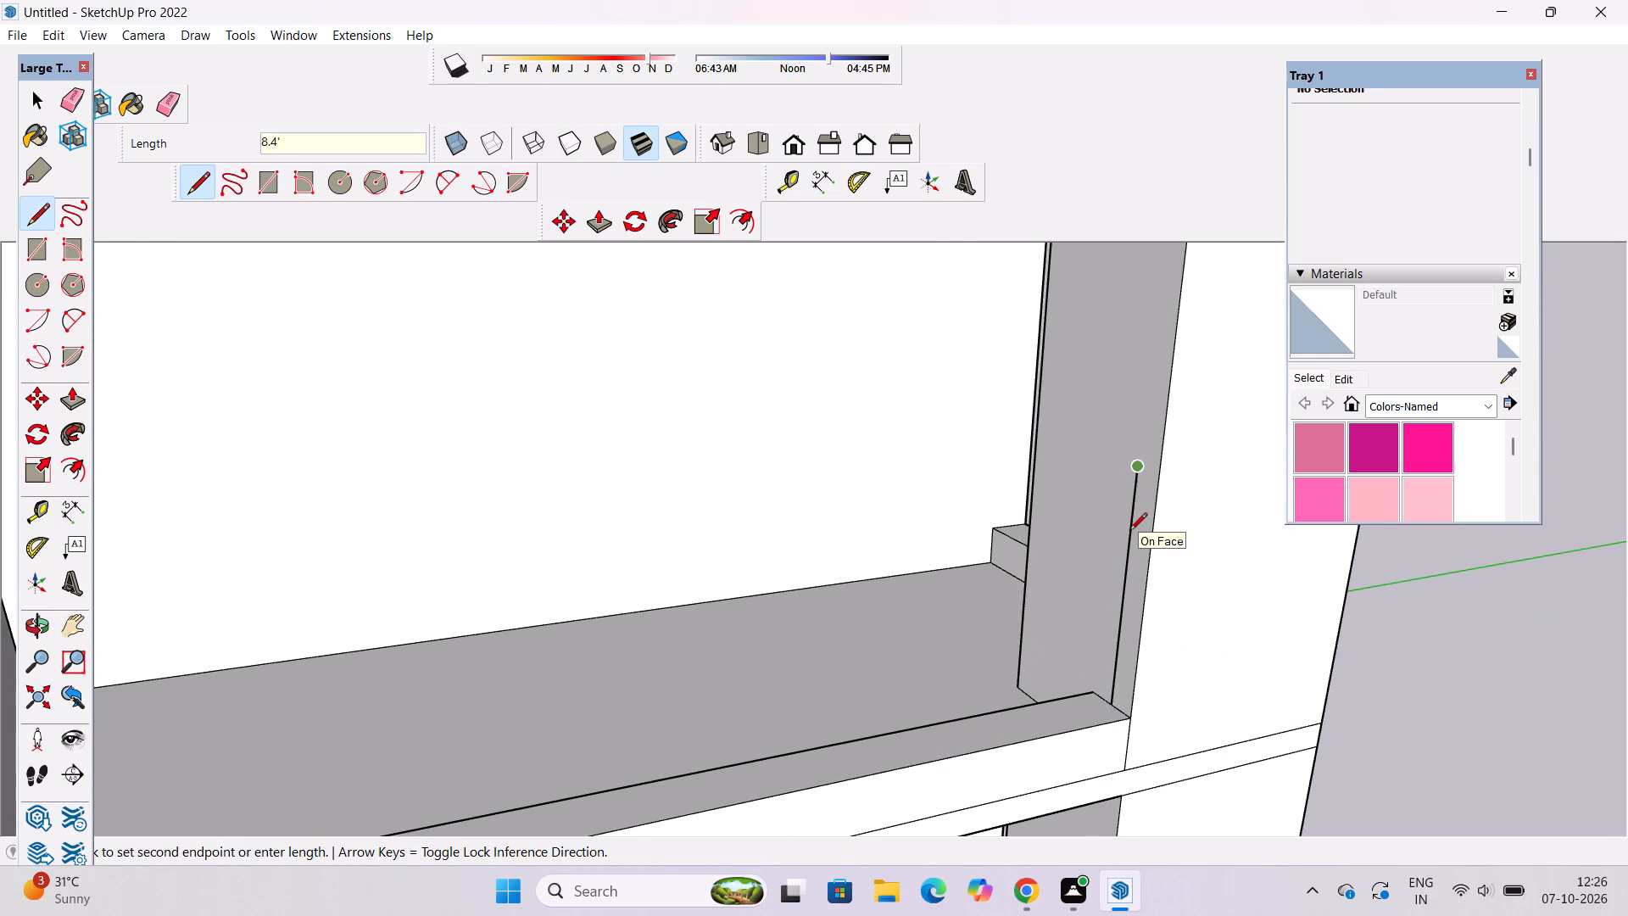
# Draw the panel's top edge across the bay to the middle column, and its side edge down to the sill.
pyautogui.scroll(-5, 1128, 528)
pyautogui.press('o')
pyautogui.moveTo(981, 598); pyautogui.dragTo(800, 600)
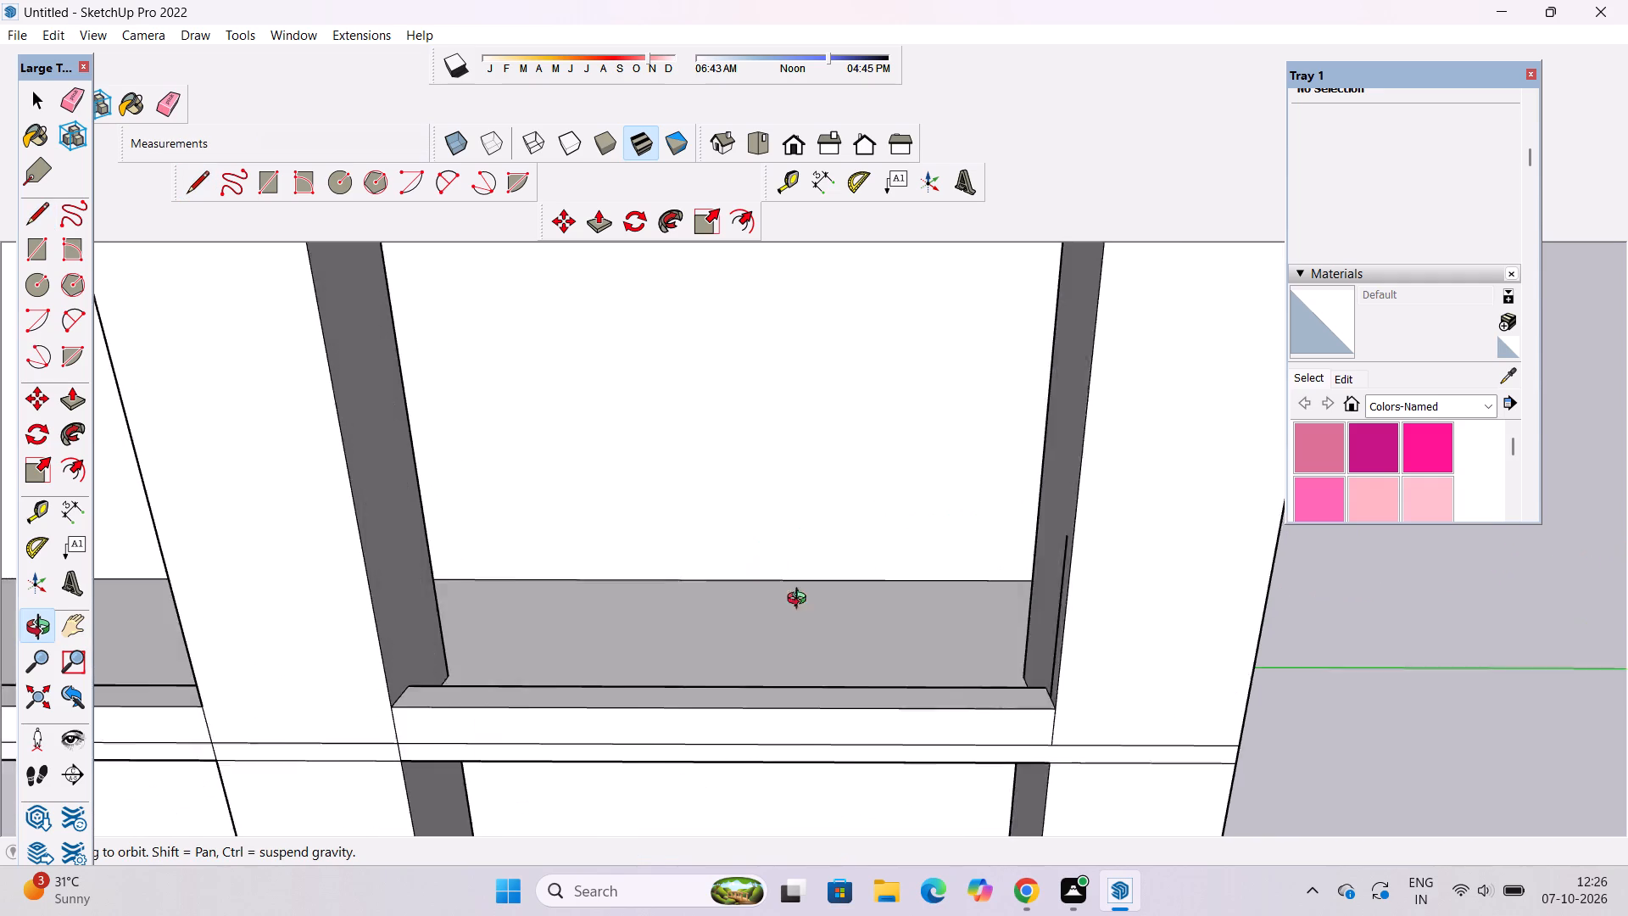
pyautogui.moveTo(800, 600); pyautogui.dragTo(773, 590)
pyautogui.keyDown('shift'); pyautogui.moveTo(772, 589); pyautogui.dragTo(844, 712); pyautogui.keyUp('shift')
pyautogui.moveTo(844, 712); pyautogui.dragTo(854, 701)
pyautogui.keyDown('shift'); pyautogui.click(854, 701); pyautogui.keyUp('shift')
pyautogui.keyDown('shift'); pyautogui.moveTo(854, 701); pyautogui.dragTo(872, 701); pyautogui.keyUp('shift')
pyautogui.press('l')
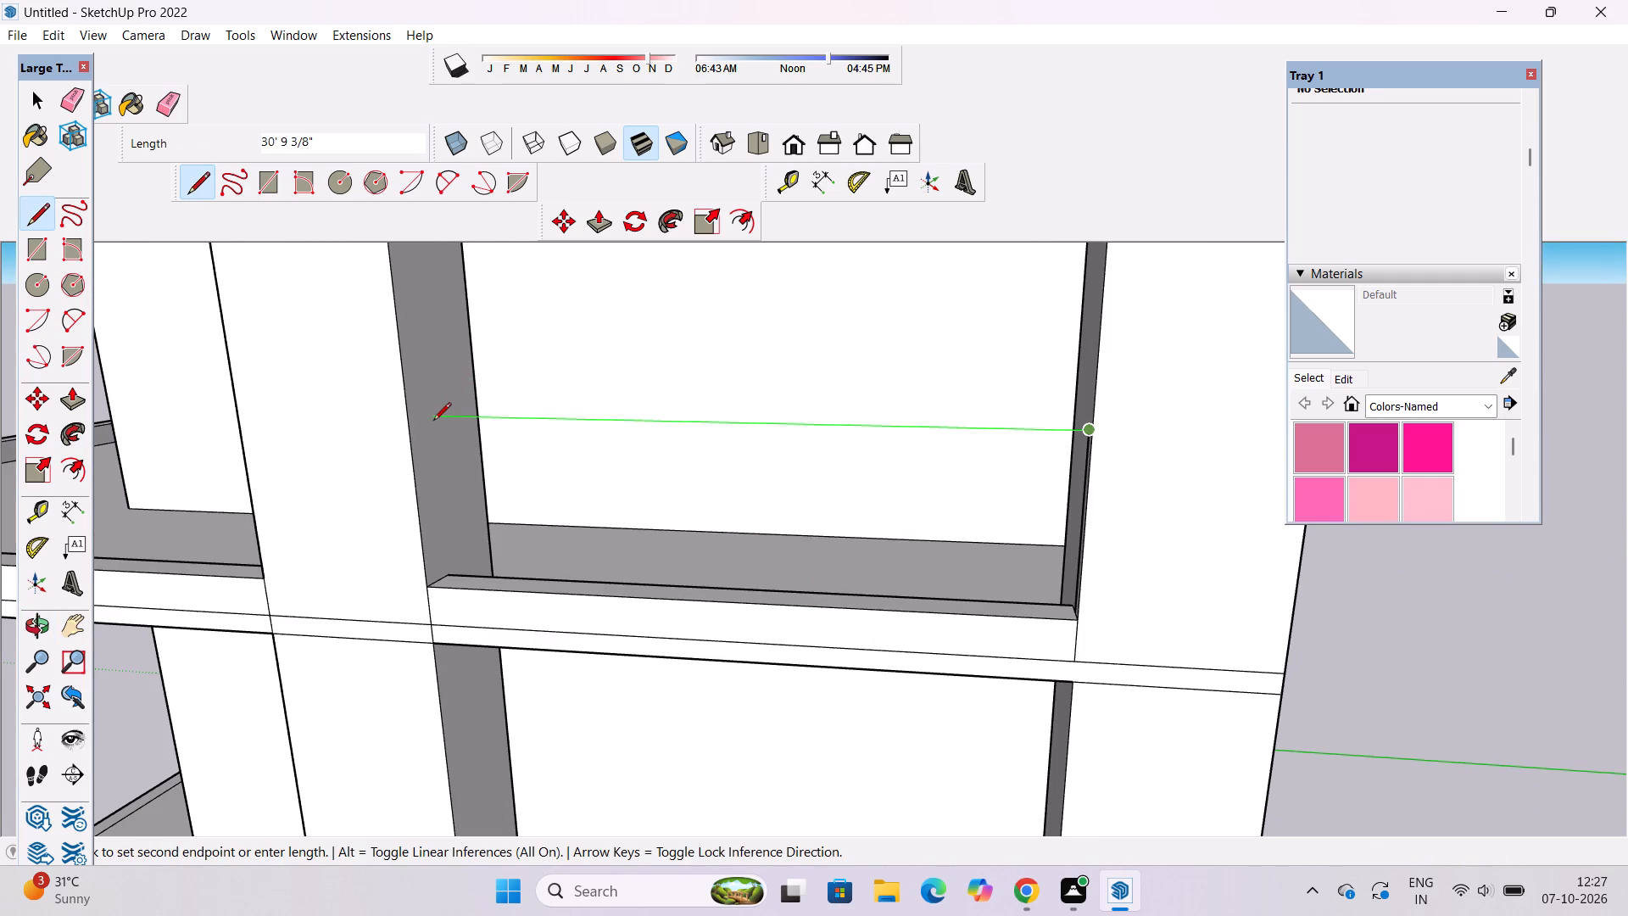
pyautogui.click(427, 416)
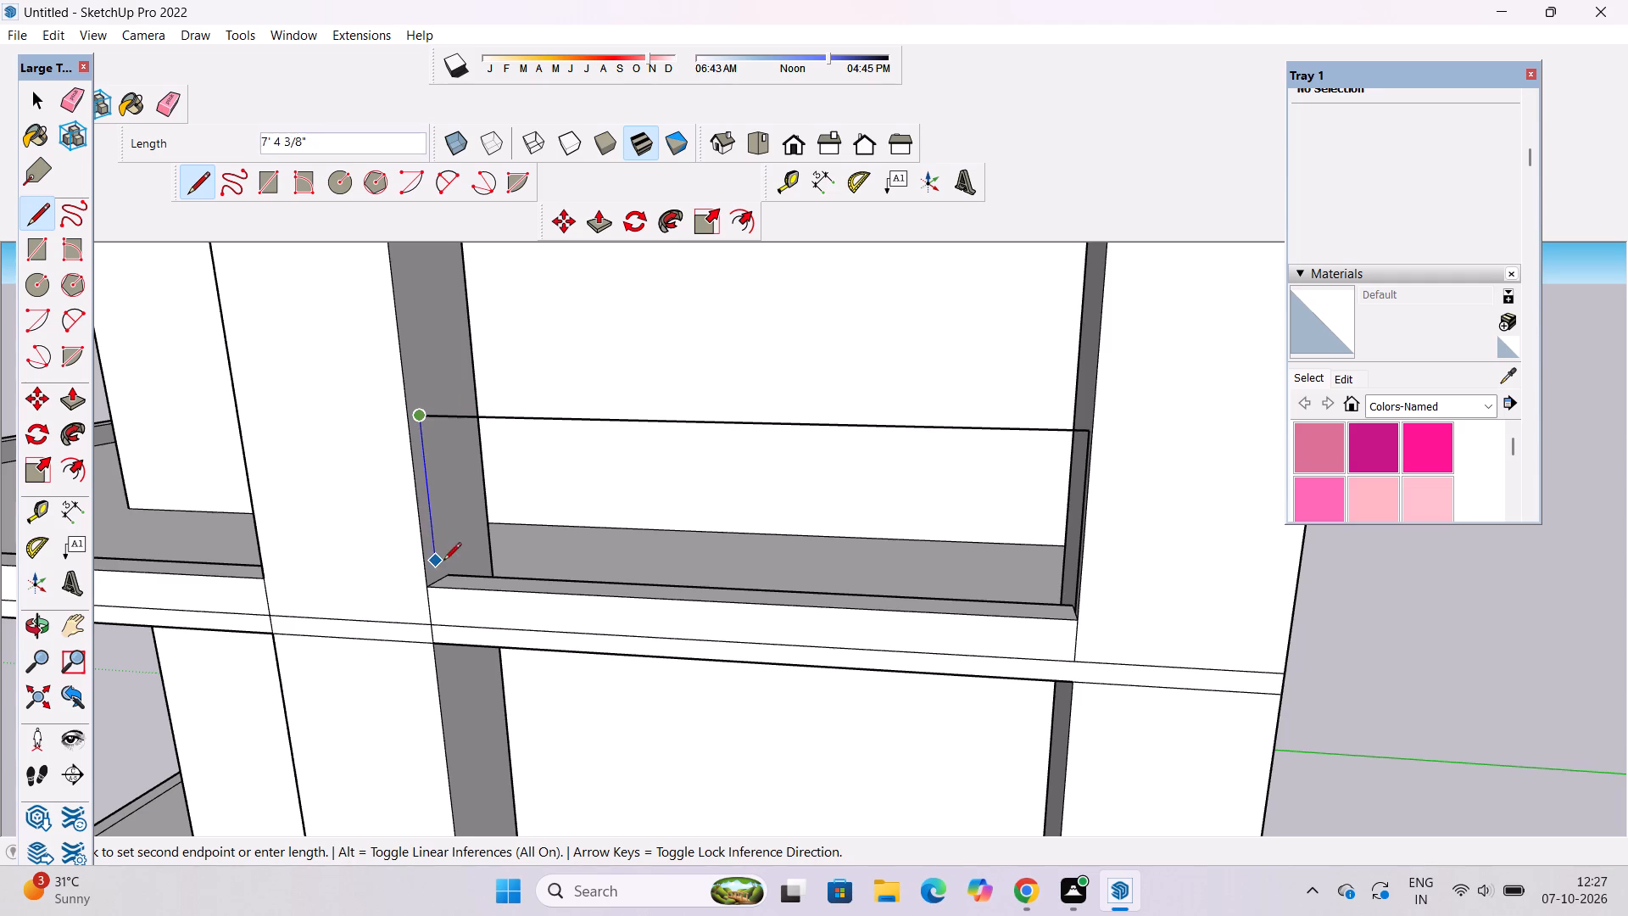
pyautogui.scroll(8, 445, 583)
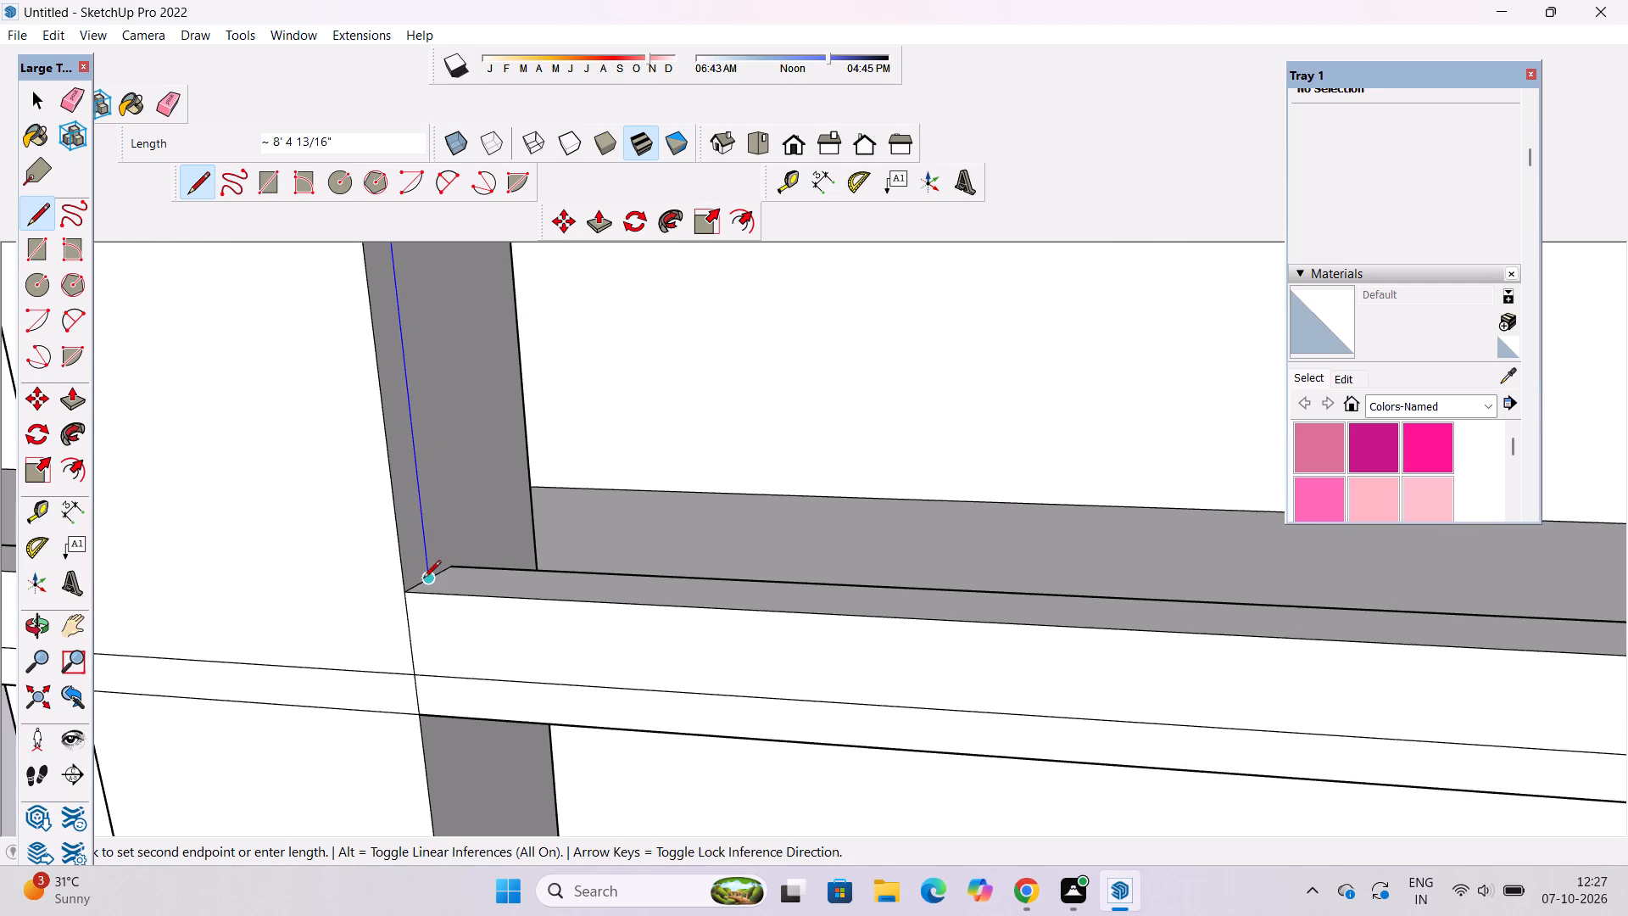
pyautogui.click(424, 581)
# Close the panel outline with a line about 31' 6" long along the sill to the corner column, forming a face.
pyautogui.scroll(-5, 503, 589)
pyautogui.press('o')
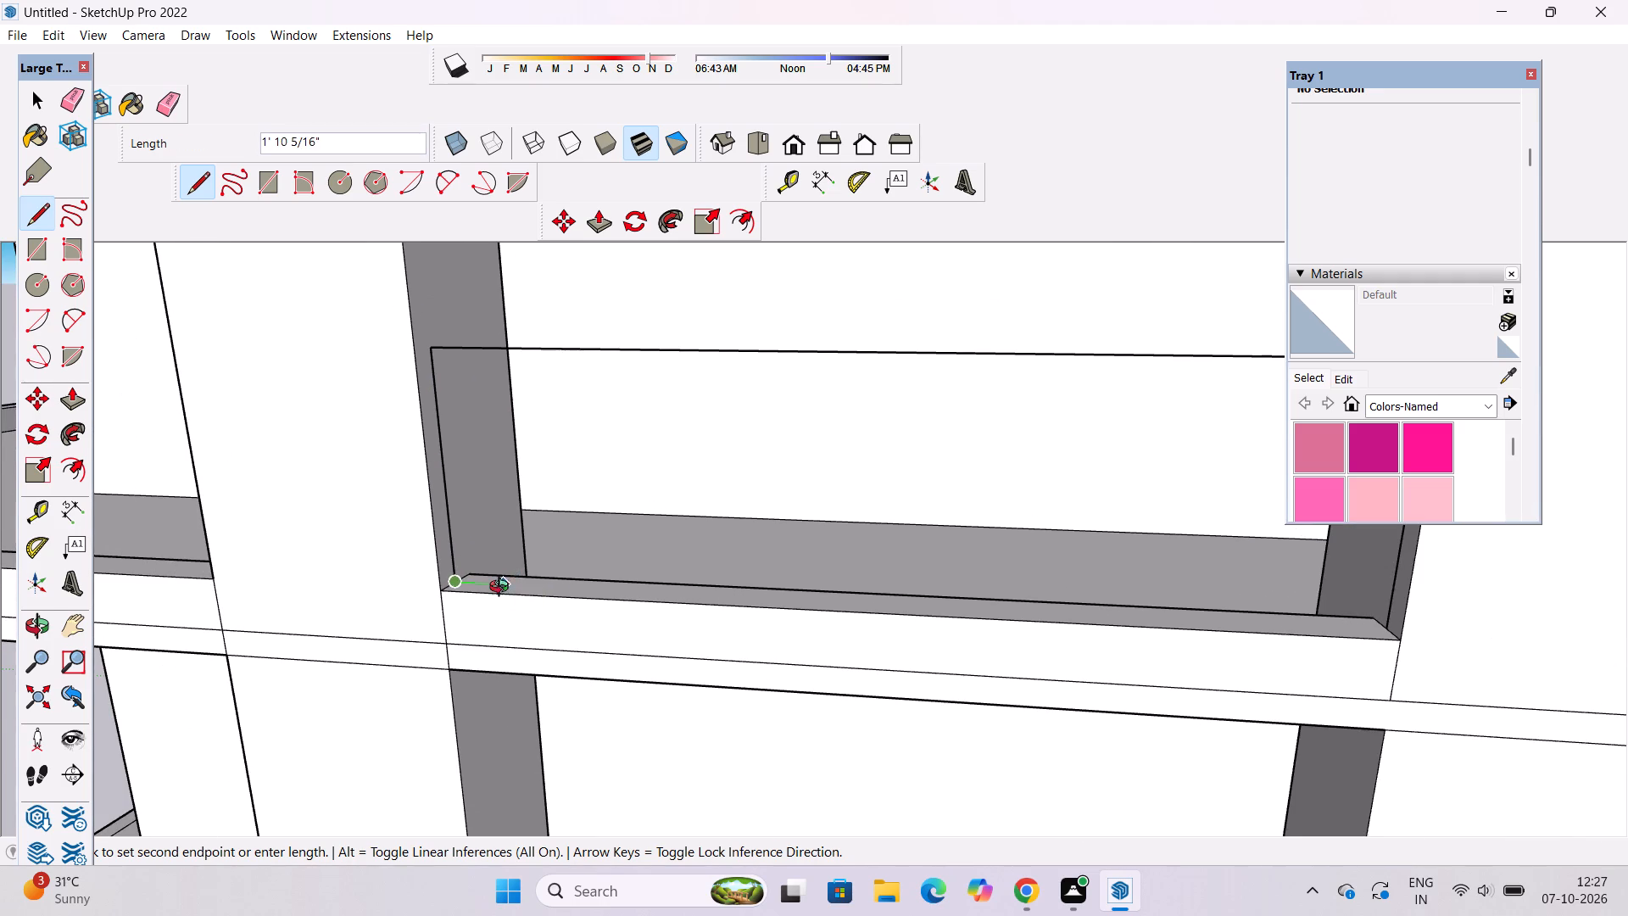
pyautogui.moveTo(489, 589); pyautogui.dragTo(664, 601)
pyautogui.keyDown('shift'); pyautogui.moveTo(664, 601); pyautogui.dragTo(532, 616); pyautogui.keyUp('shift')
pyautogui.scroll(-3, 526, 615)
pyautogui.keyDown('shift'); pyautogui.moveTo(523, 612); pyautogui.dragTo(508, 623); pyautogui.keyUp('shift')
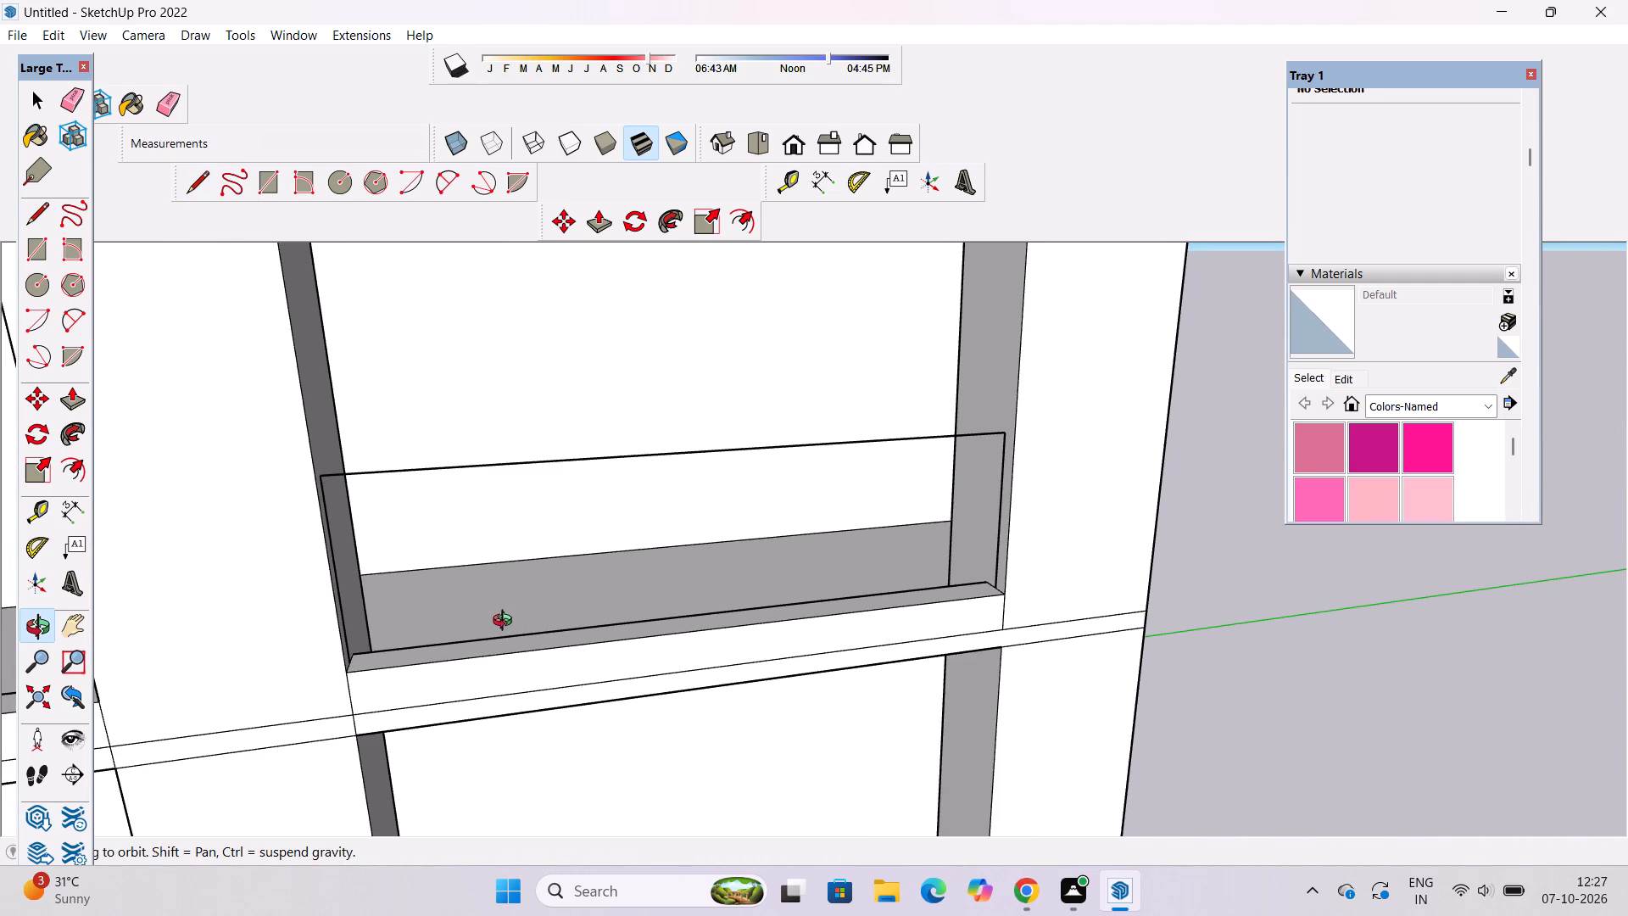
pyautogui.press('l')
pyautogui.scroll(8, 660, 617)
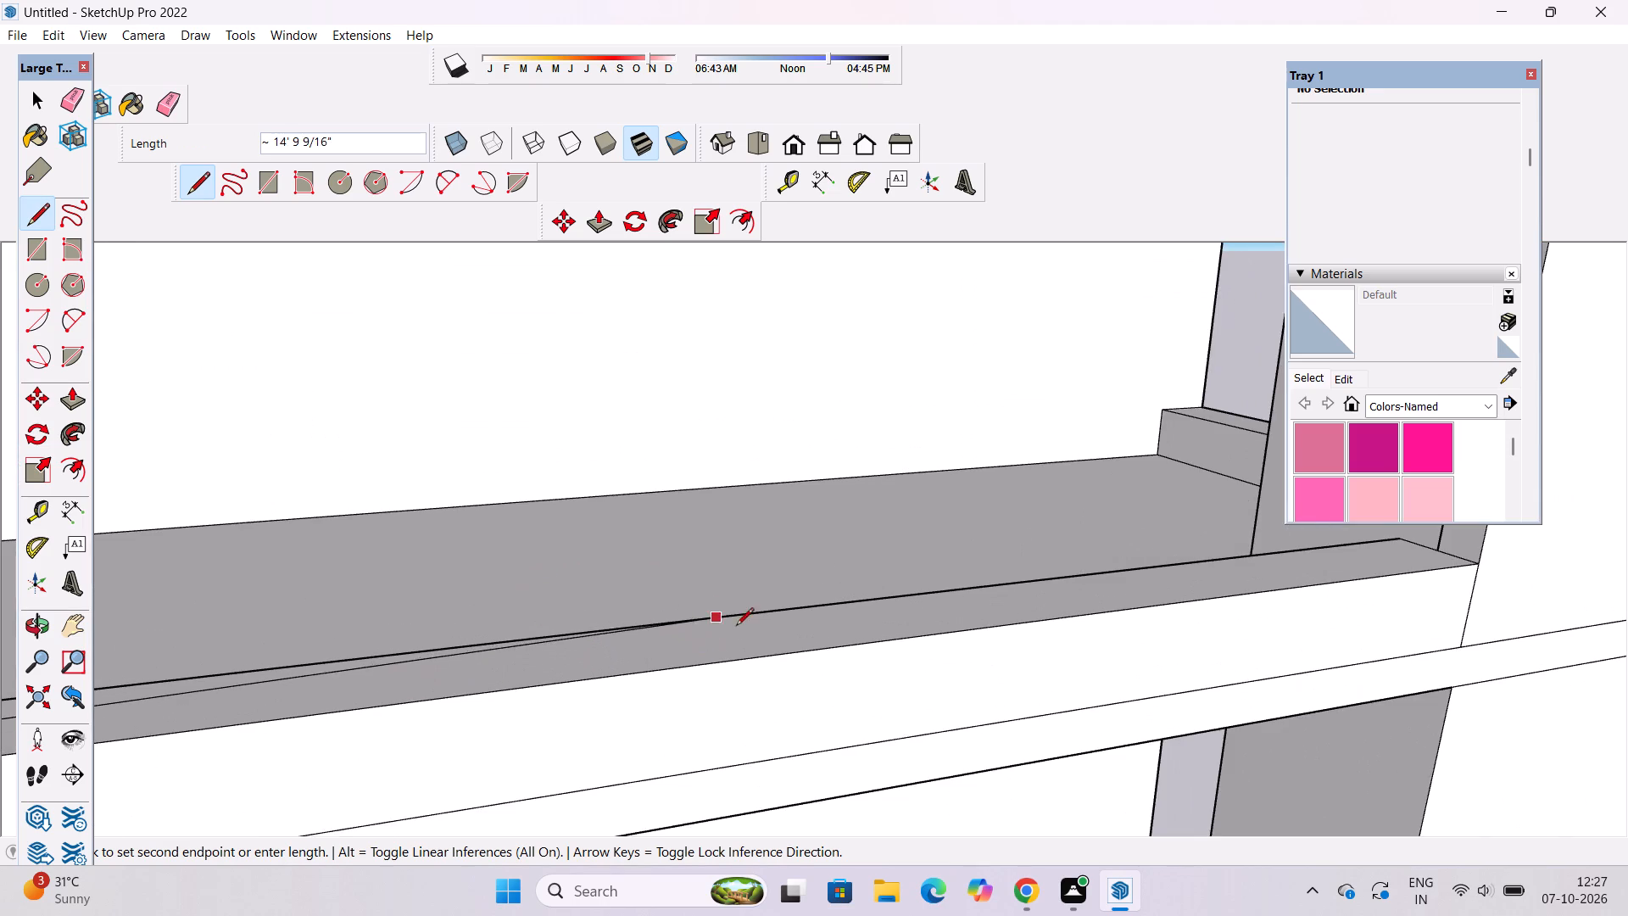
pyautogui.scroll(-5, 630, 610)
pyautogui.scroll(8, 1003, 591)
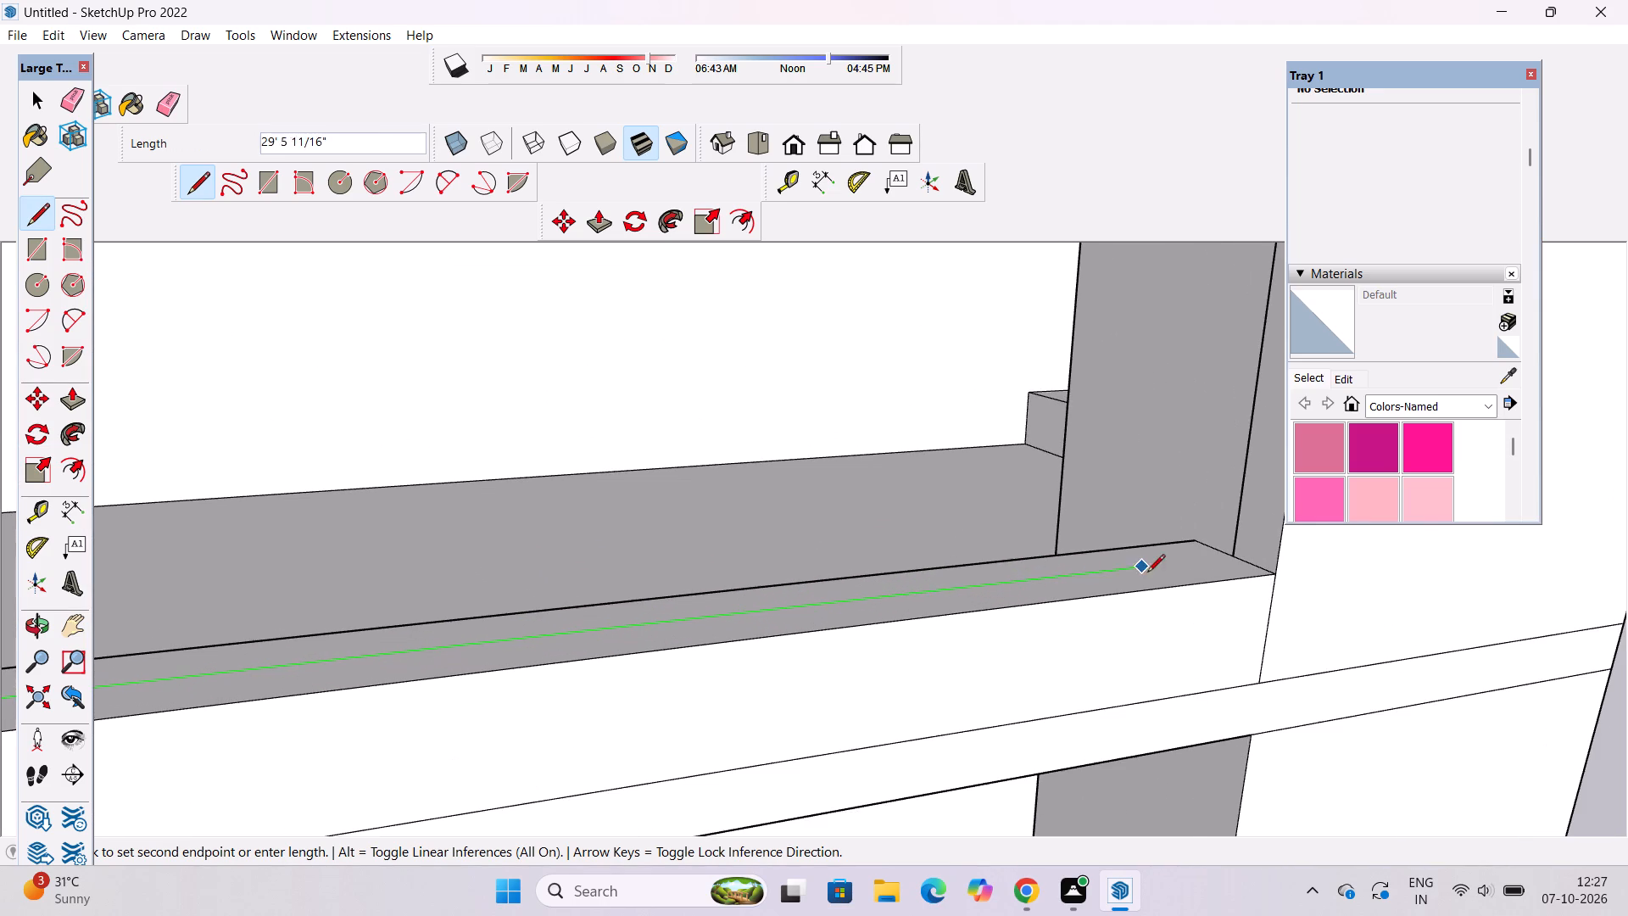
pyautogui.click(1234, 558)
pyautogui.press('space')
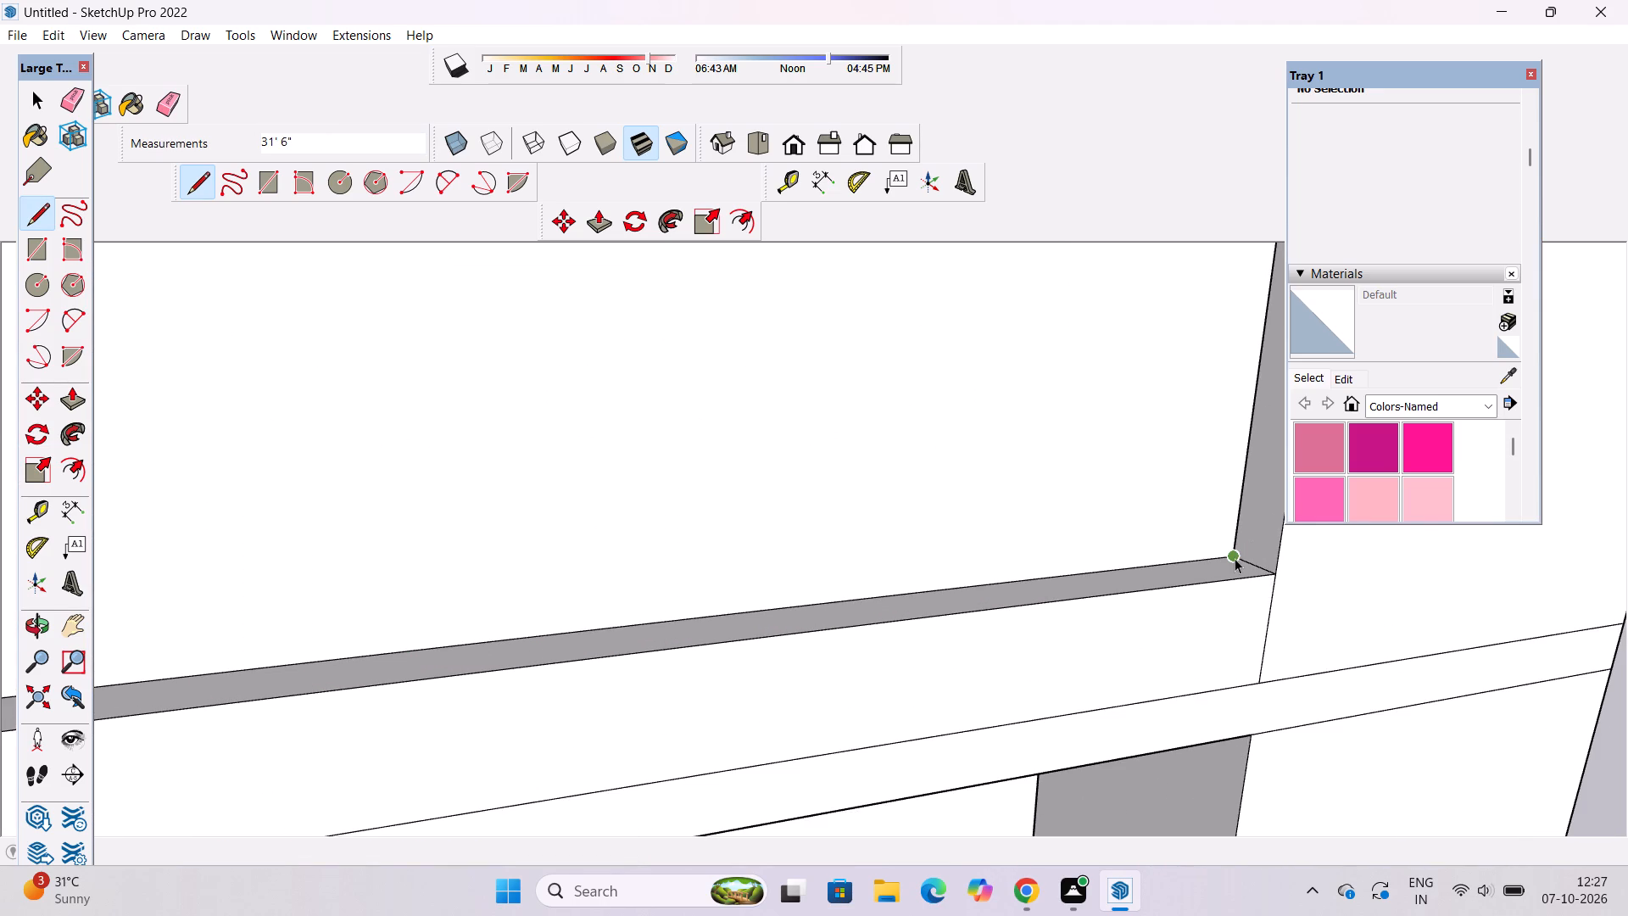
# Draw a 3" radius circle centred on the narrower bay panel's top corner at the corner column, perpendicular to the top edge.
pyautogui.write('o')
pyautogui.scroll(-10, 1020, 528)
pyautogui.keyDown('shift'); pyautogui.moveTo(1037, 561); pyautogui.dragTo(1063, 656); pyautogui.keyUp('shift')
pyautogui.moveTo(1063, 657); pyautogui.dragTo(1028, 620)
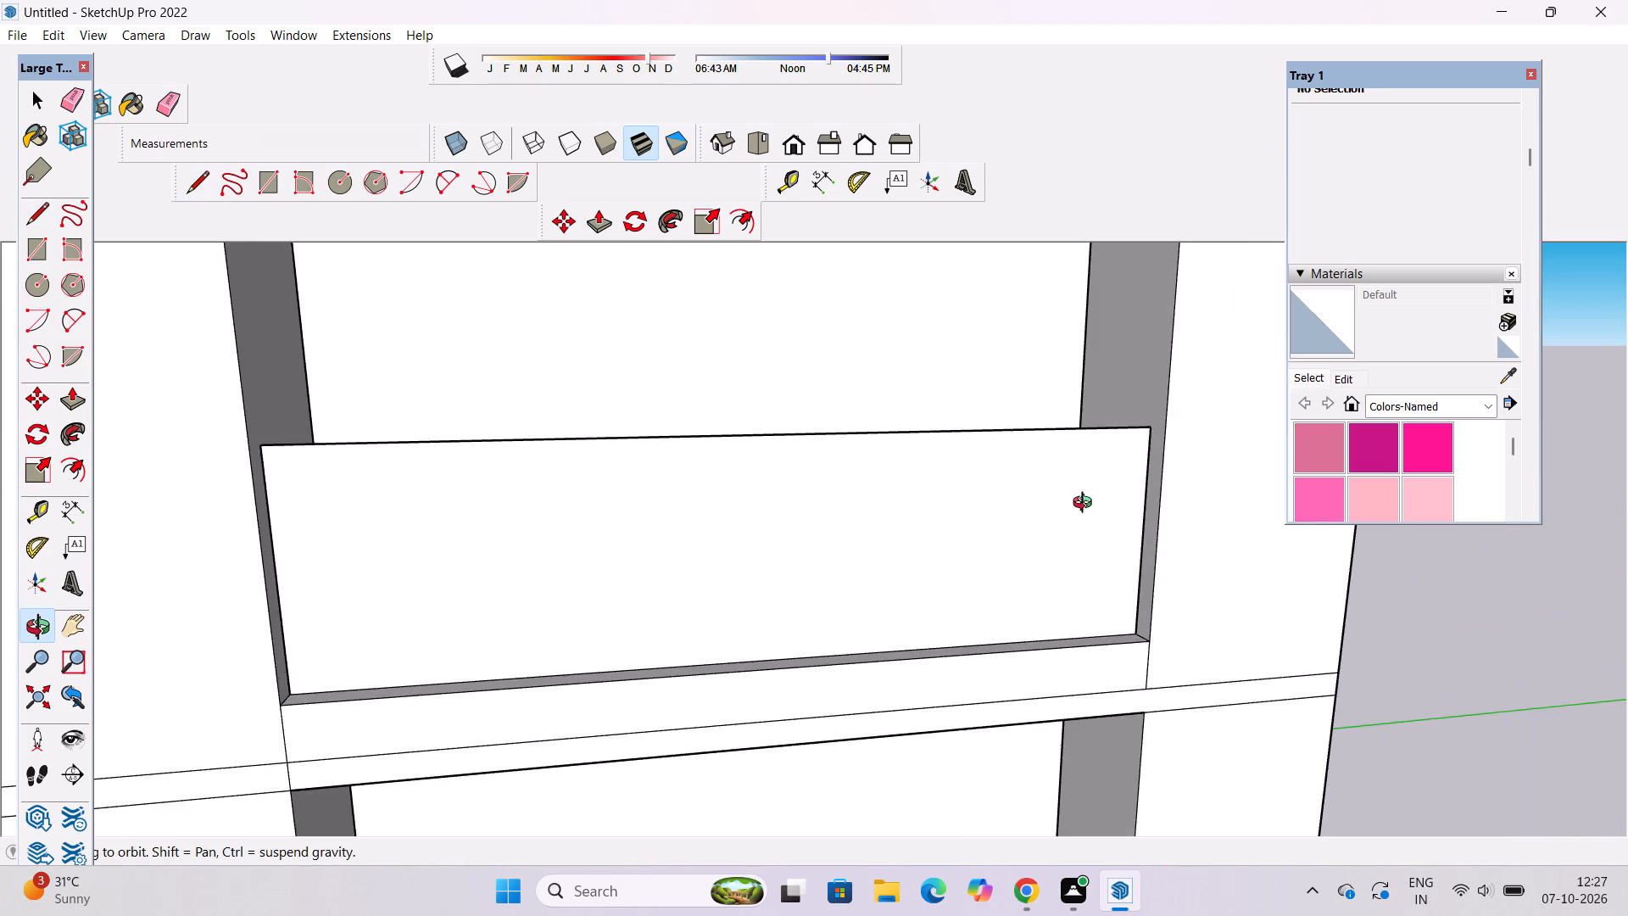
pyautogui.scroll(4, 1086, 505)
pyautogui.keyDown('shift'); pyautogui.moveTo(1086, 505); pyautogui.dragTo(780, 673); pyautogui.keyUp('shift')
pyautogui.moveTo(772, 670); pyautogui.dragTo(905, 671)
pyautogui.scroll(4, 1054, 594)
pyautogui.keyDown('shift'); pyautogui.moveTo(1055, 583); pyautogui.dragTo(889, 621); pyautogui.keyUp('shift')
pyautogui.moveTo(879, 617); pyautogui.dragTo(948, 624)
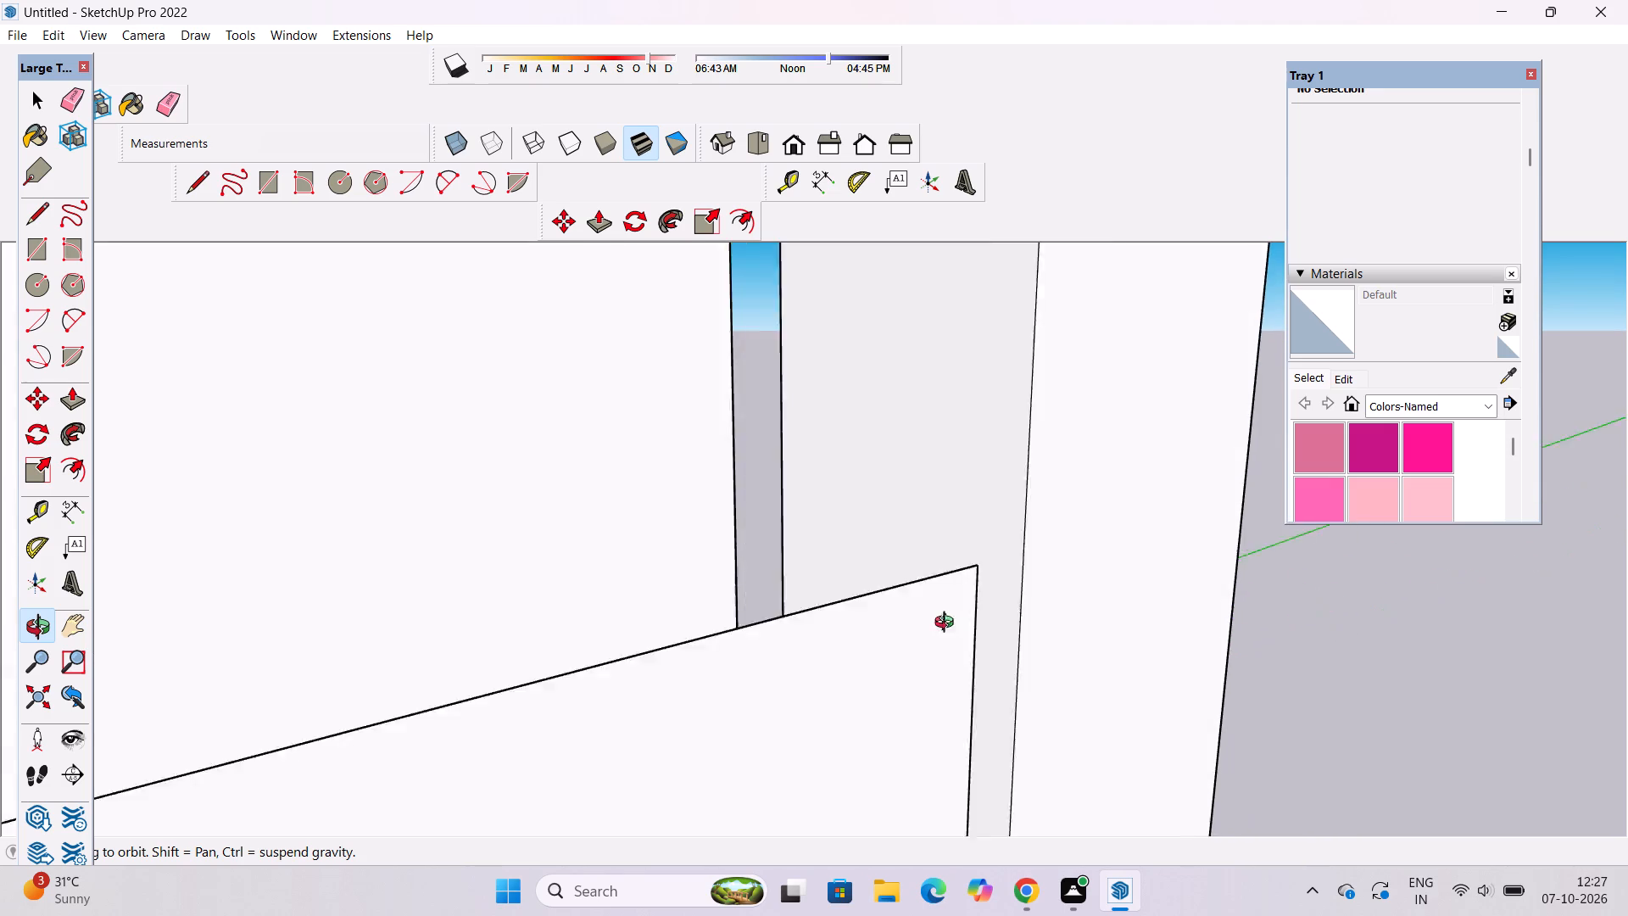
pyautogui.moveTo(948, 624); pyautogui.dragTo(996, 626)
pyautogui.scroll(4, 1044, 592)
pyautogui.keyDown('shift'); pyautogui.moveTo(1040, 587); pyautogui.dragTo(911, 643); pyautogui.keyUp('shift')
pyautogui.press('c')
pyautogui.scroll(3, 904, 612)
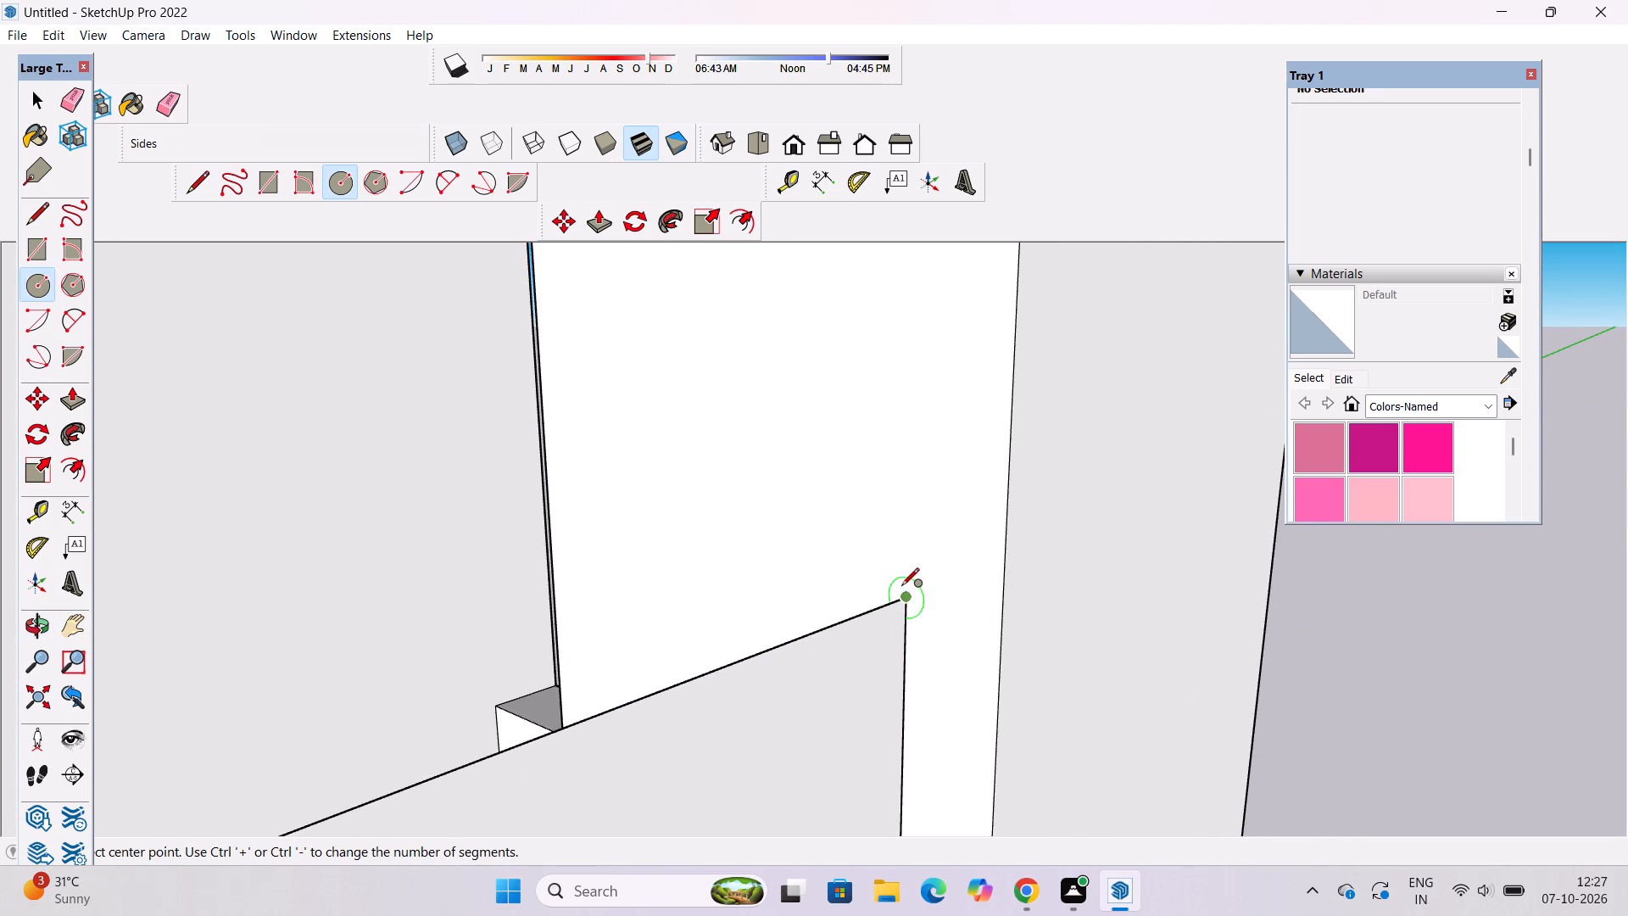
pyautogui.click(903, 600)
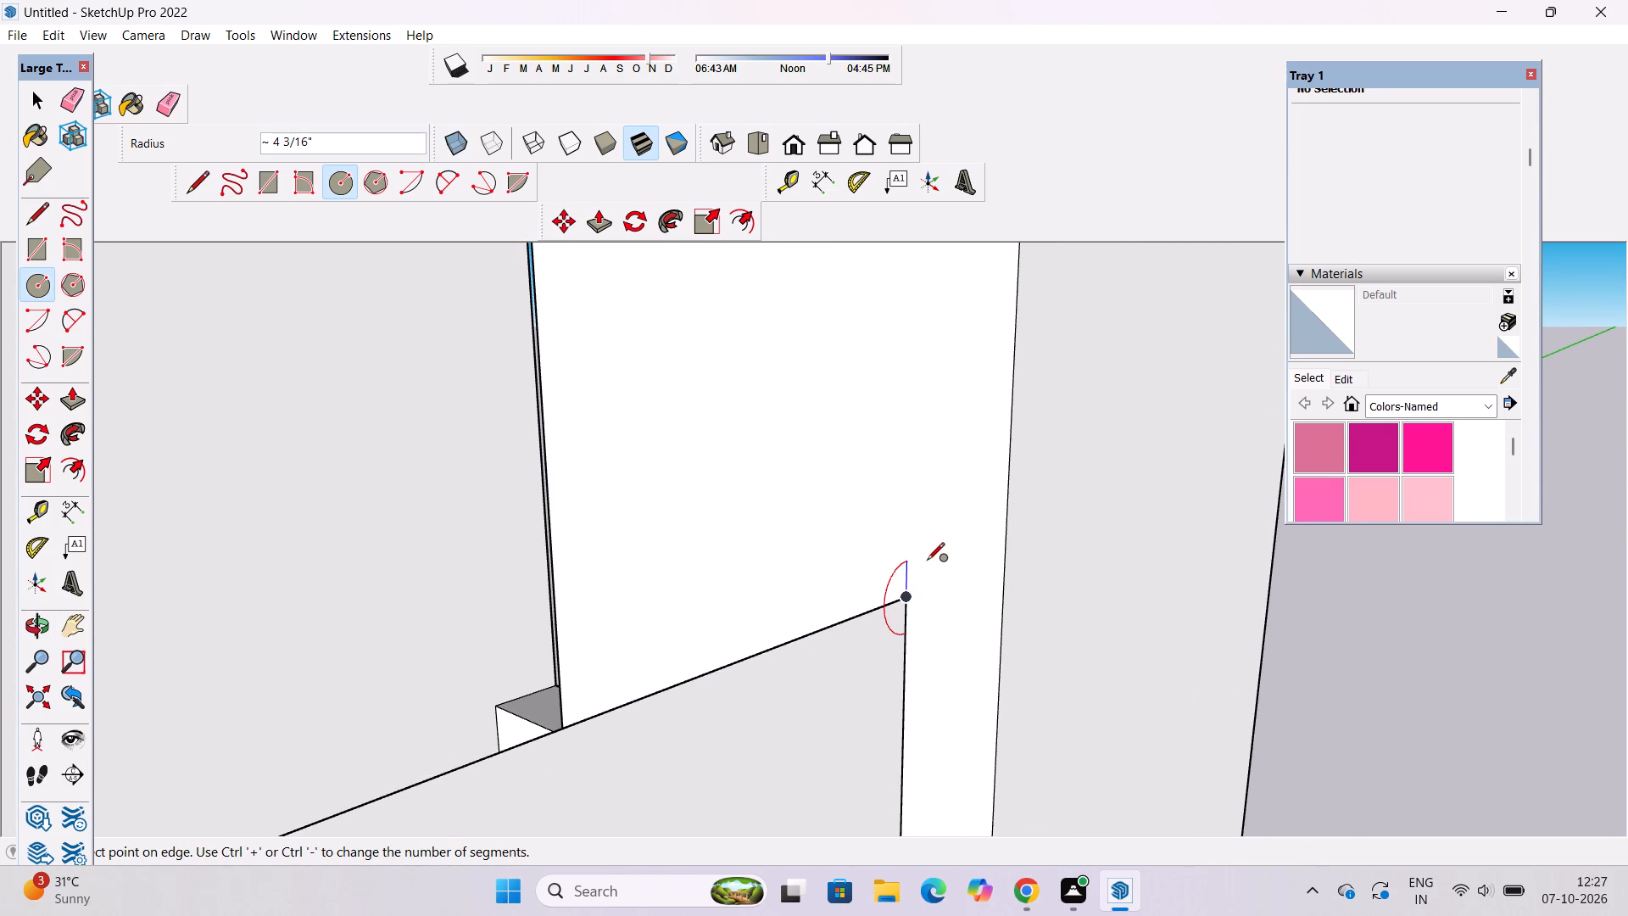
pyautogui.press('space')
pyautogui.press('c')
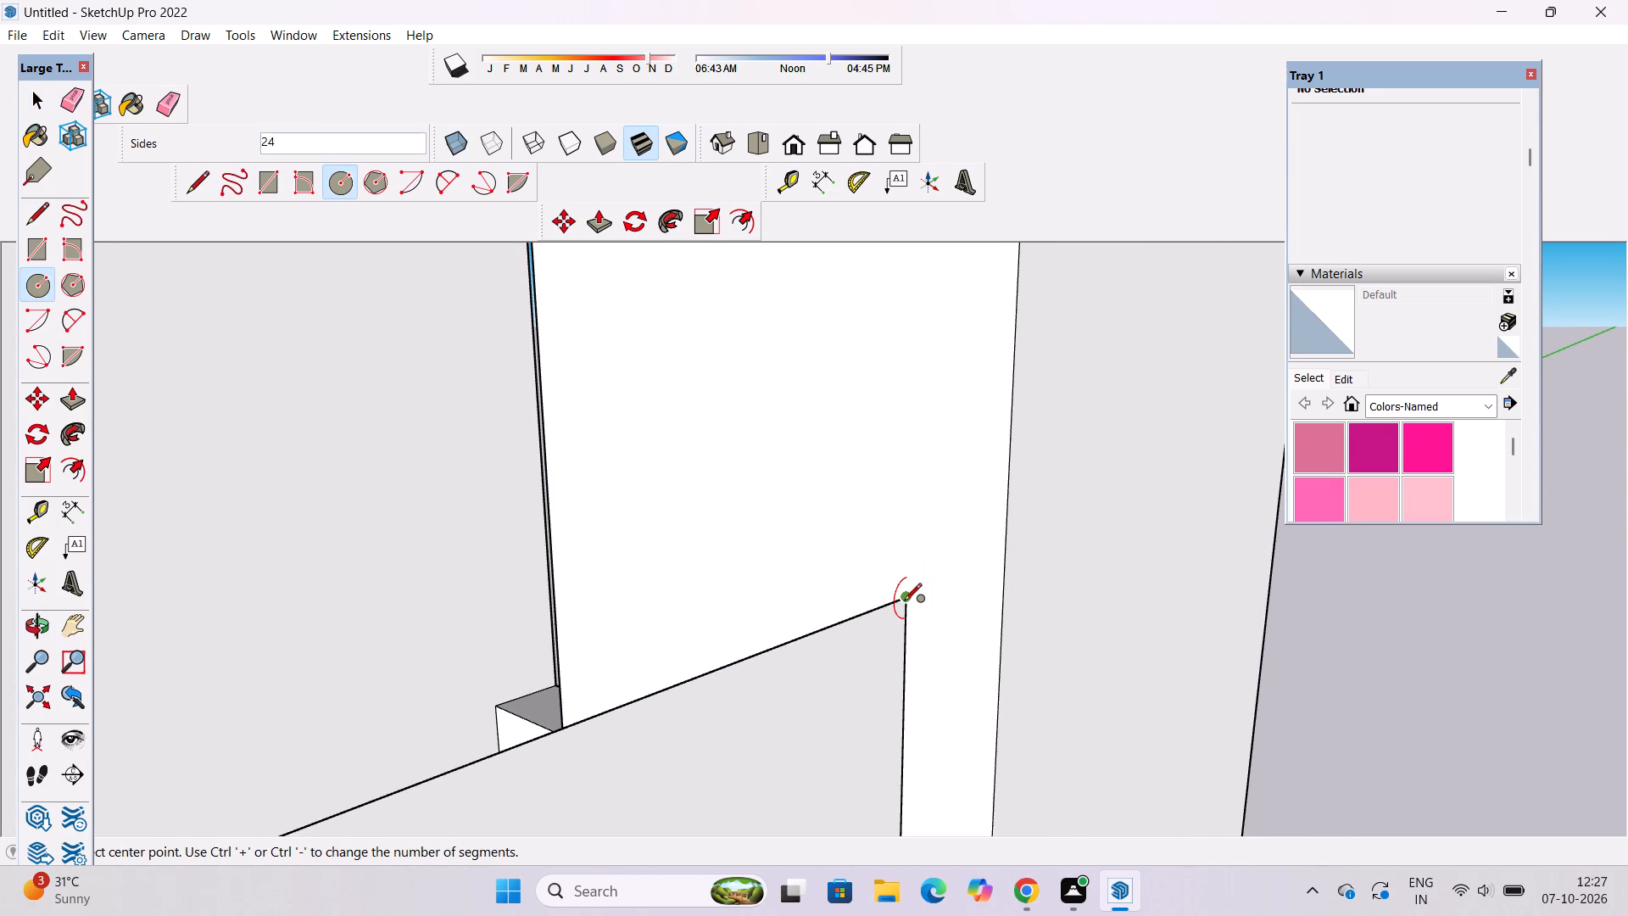
pyautogui.scroll(4, 898, 601)
pyautogui.click(920, 589)
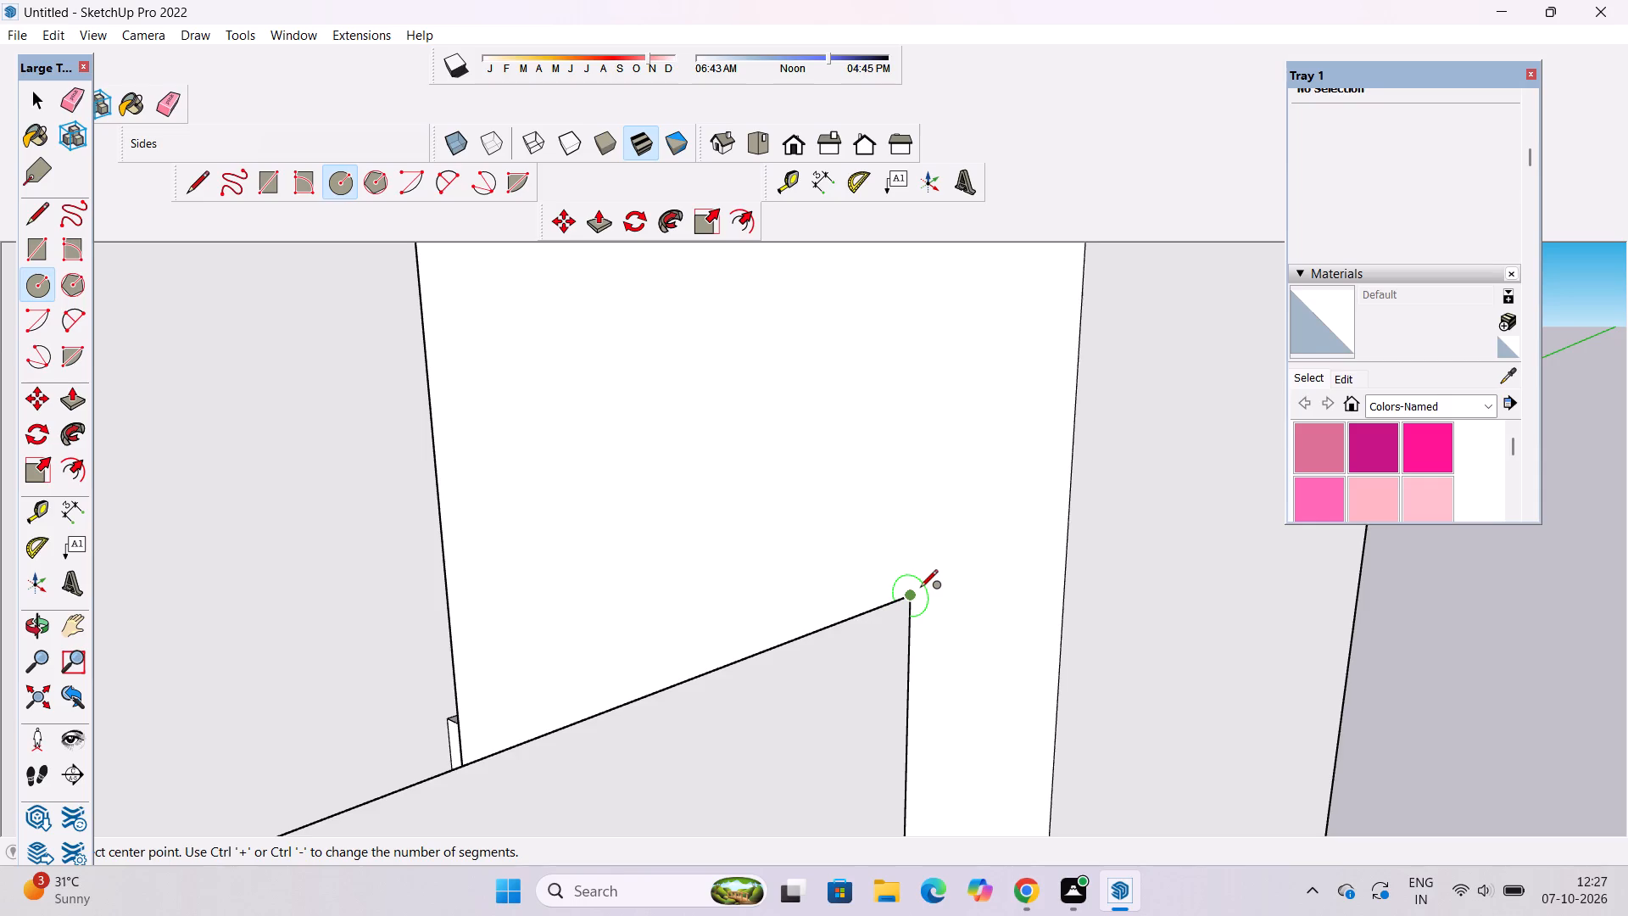
pyautogui.write('3"')
pyautogui.press('Return')
# Sweep the circle along the panel's top edge with Follow Me to form a round rail across the narrower bay.
pyautogui.press('space')
pyautogui.doubleClick(924, 586)
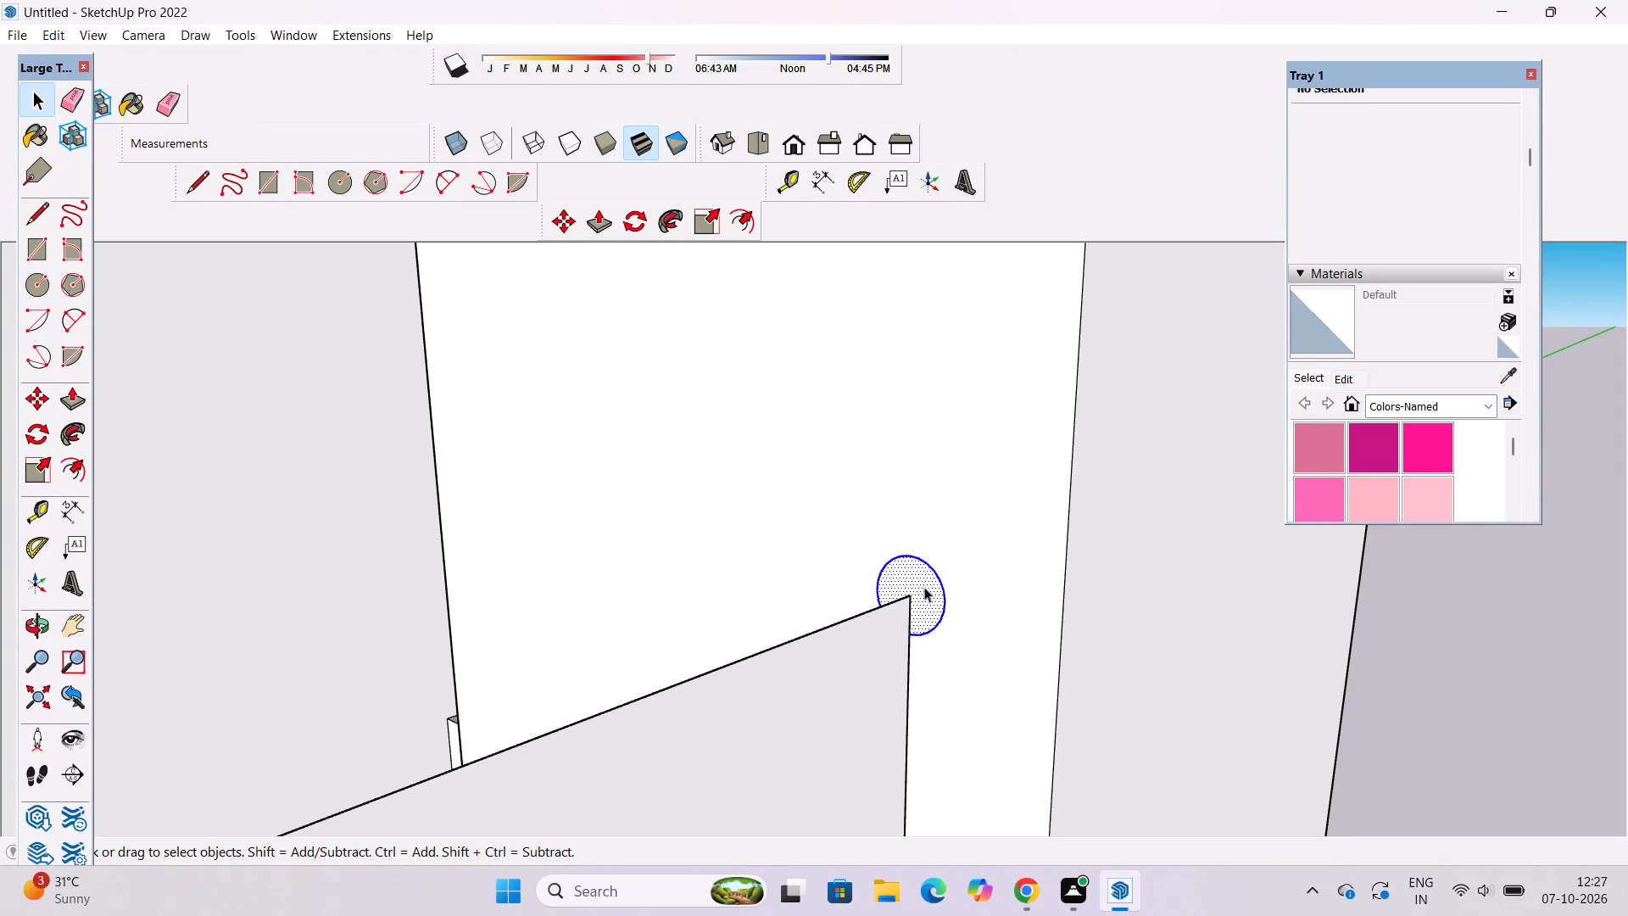
pyautogui.keyDown('ctrl'); pyautogui.click(875, 608); pyautogui.keyUp('ctrl')
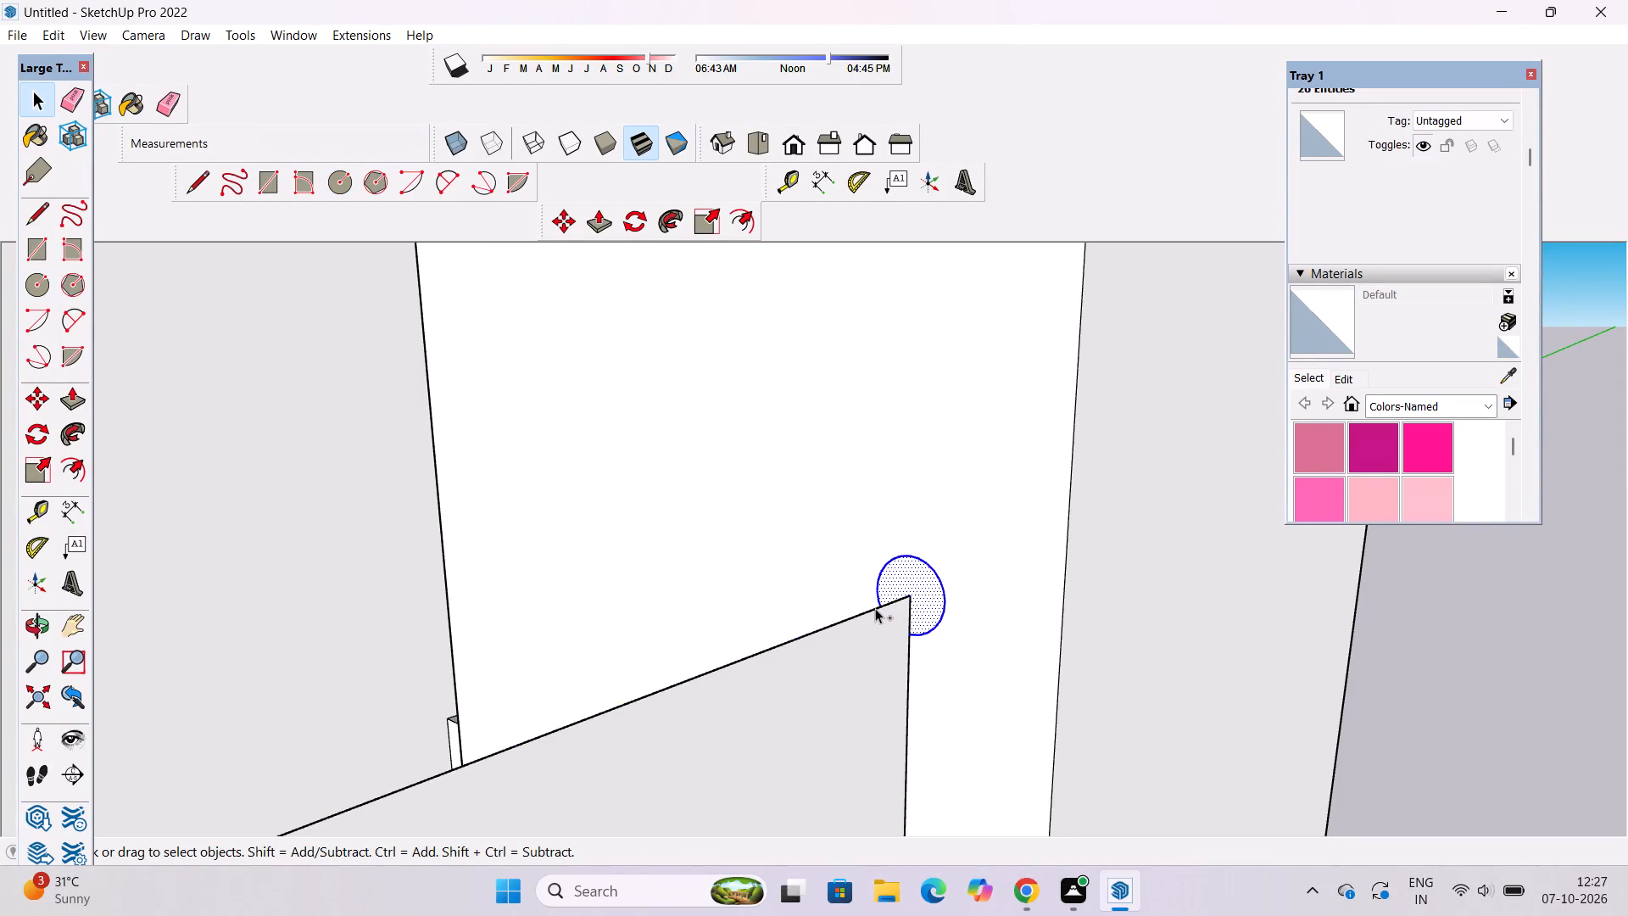
pyautogui.click(70, 429)
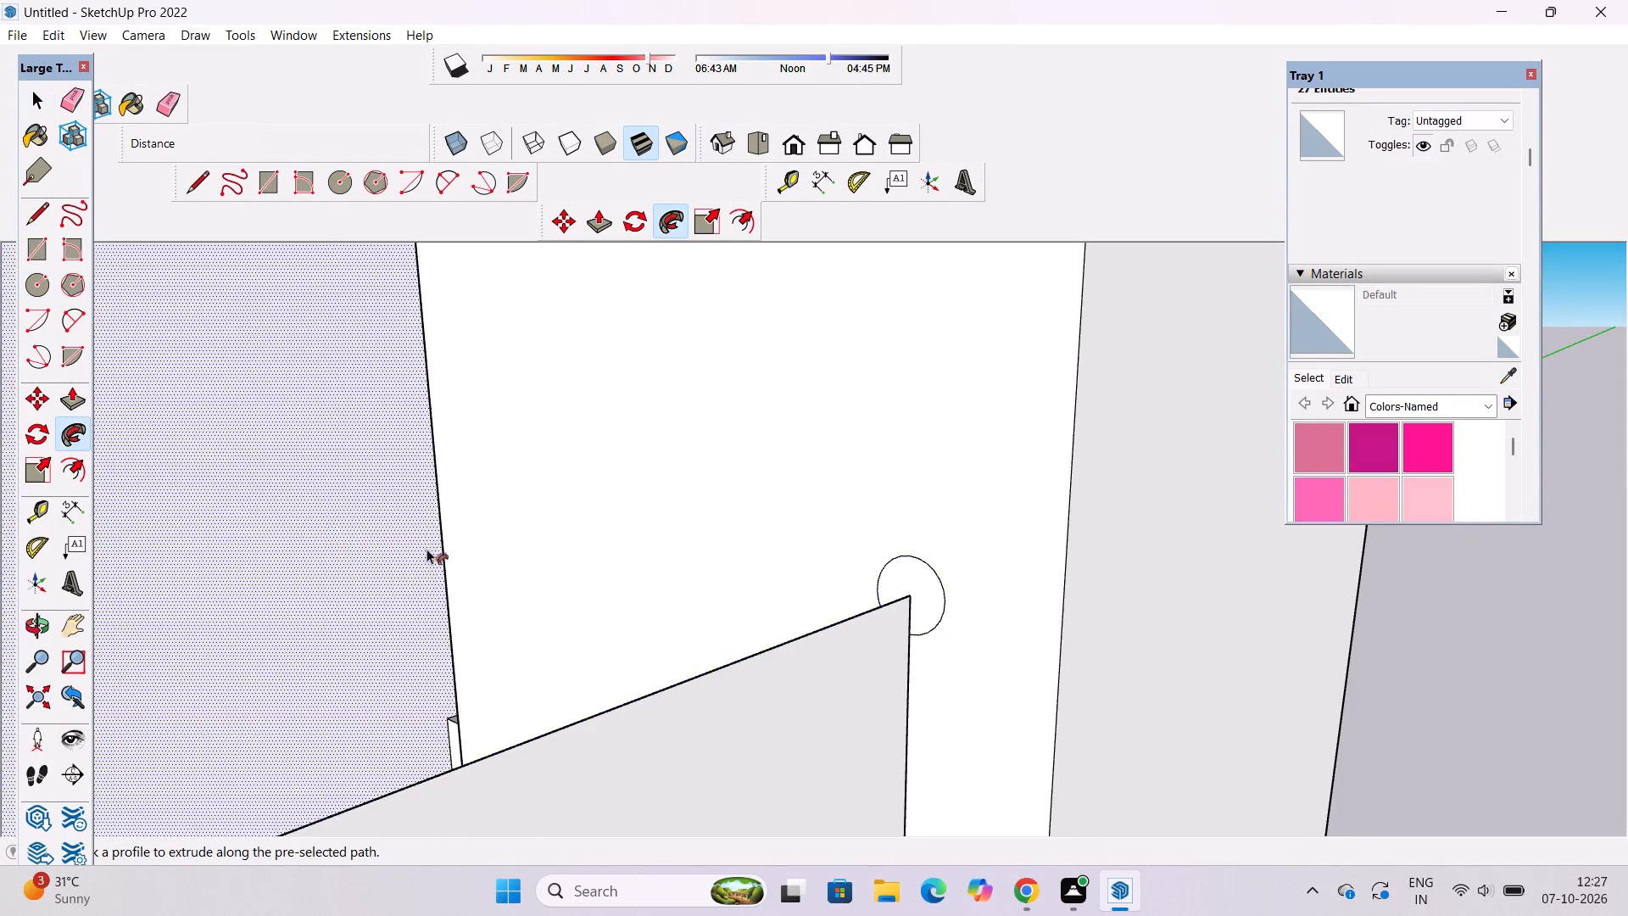
pyautogui.click(916, 586)
pyautogui.press('space')
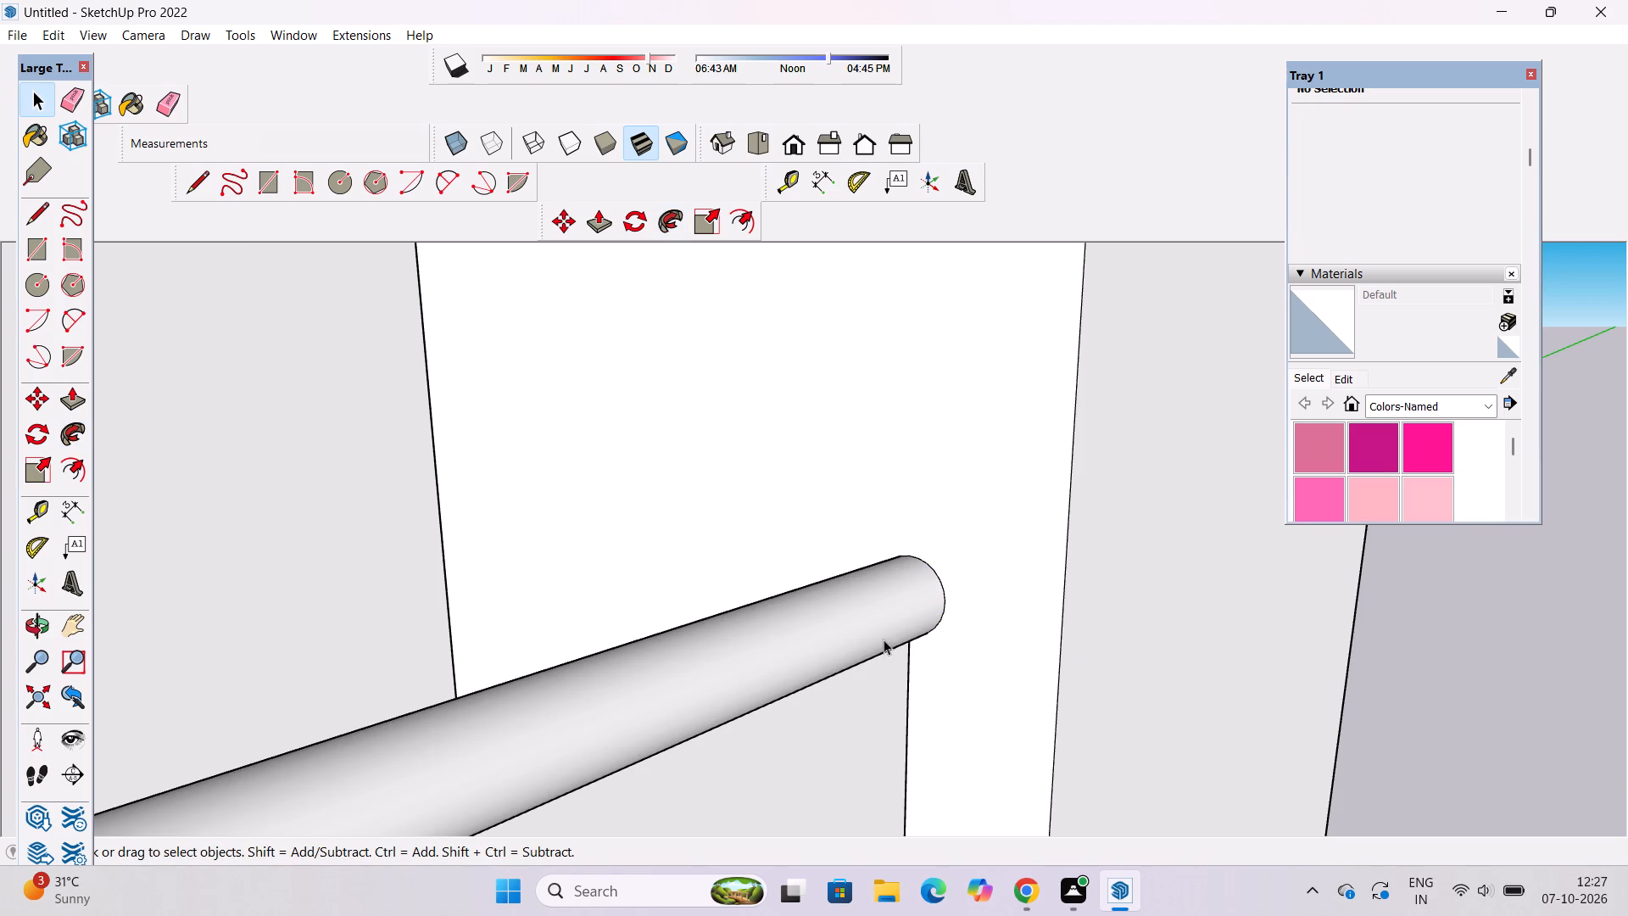
# Push/Pull the narrower bay's panel face below the rail by 2".
pyautogui.scroll(-5, 744, 382)
pyautogui.click(783, 681)
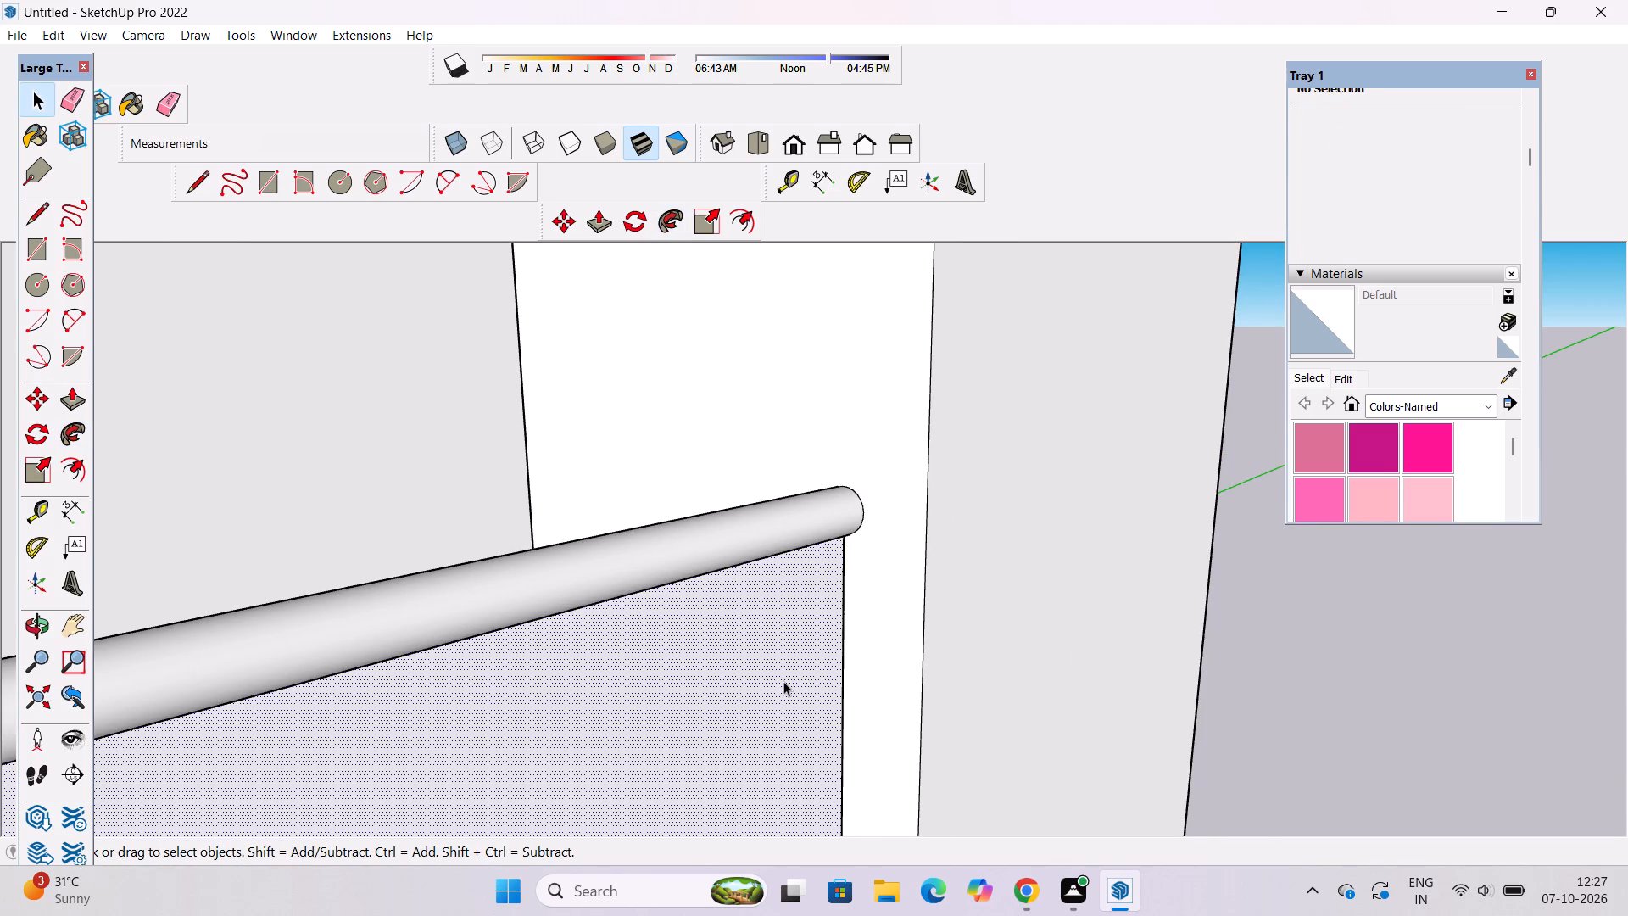
pyautogui.press('o')
pyautogui.click(783, 681)
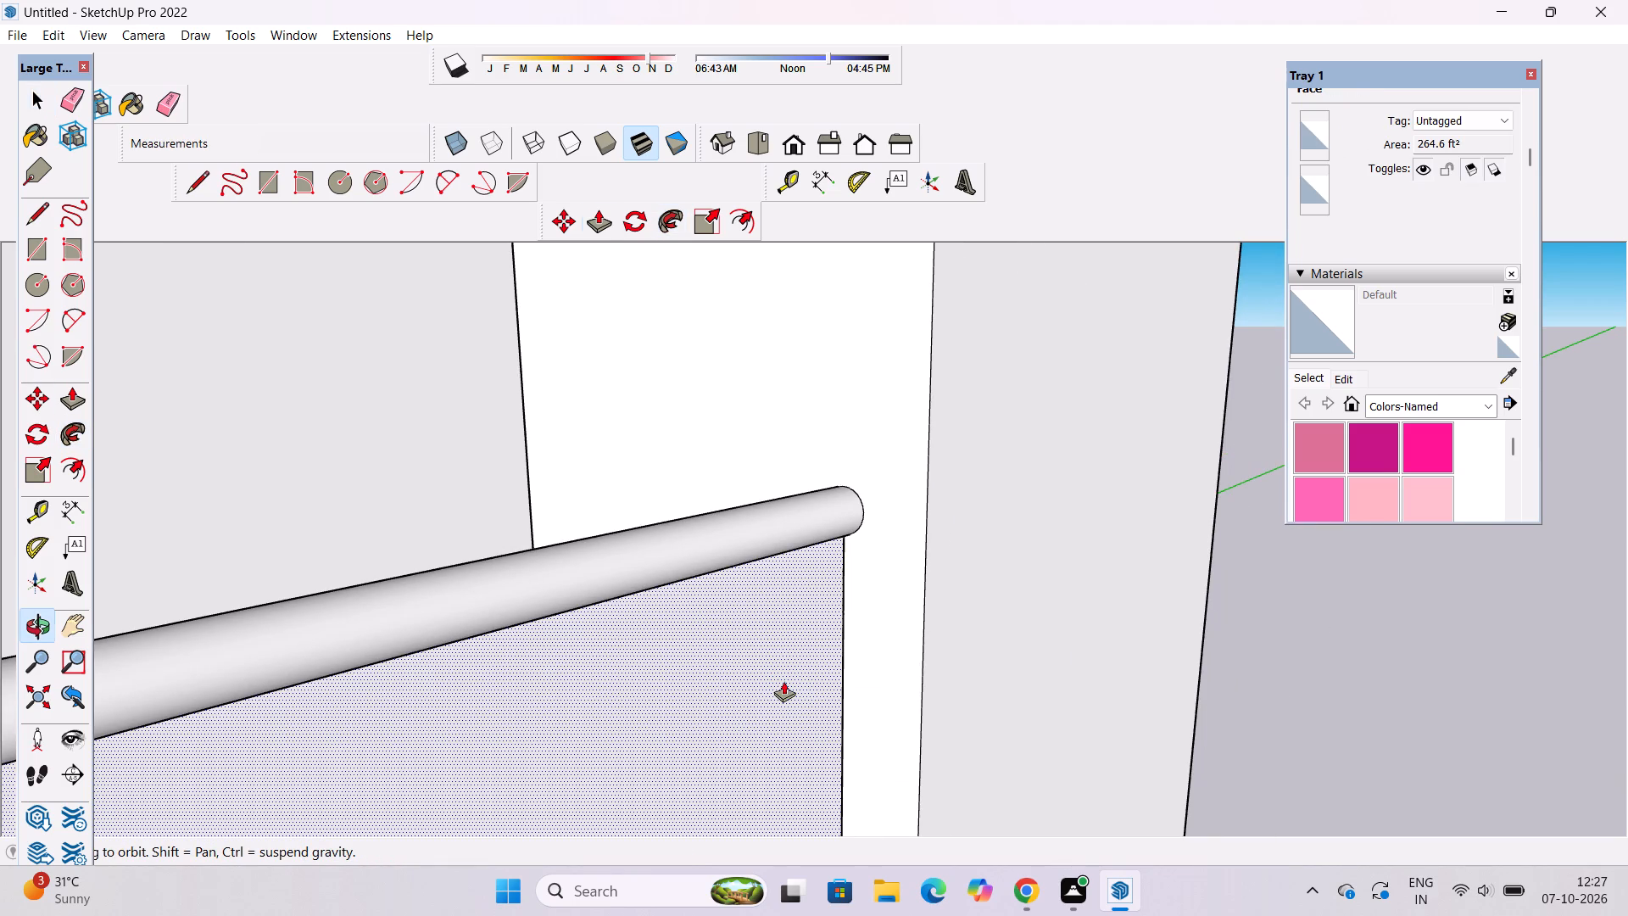
pyautogui.press('p')
pyautogui.click(783, 681)
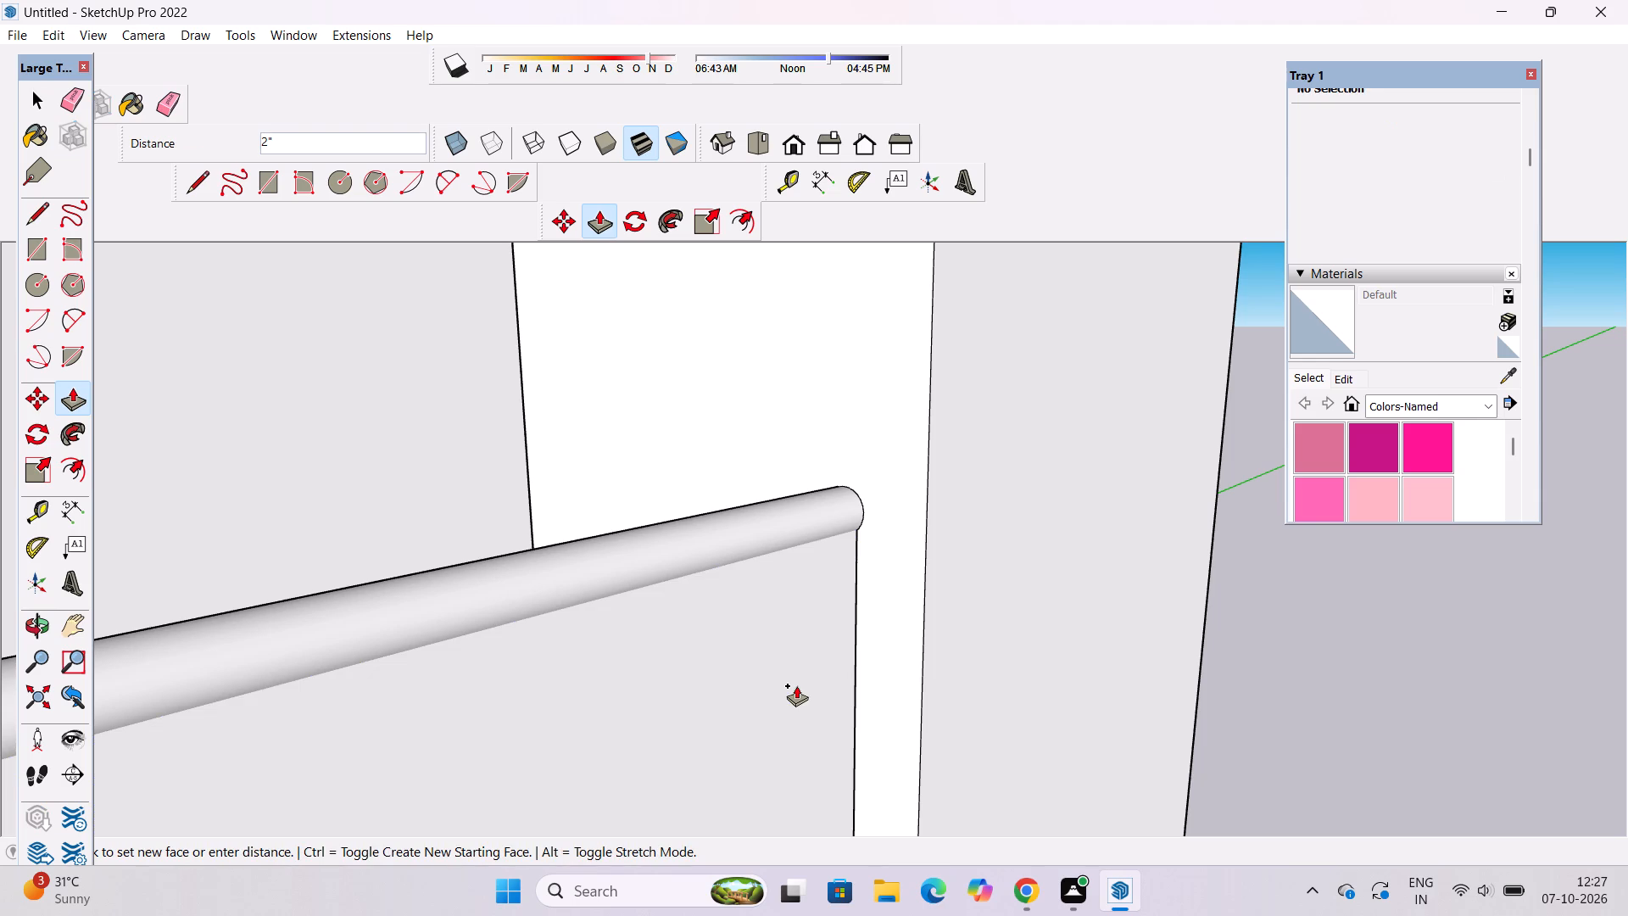
pyautogui.write('2"')
pyautogui.press('Return')
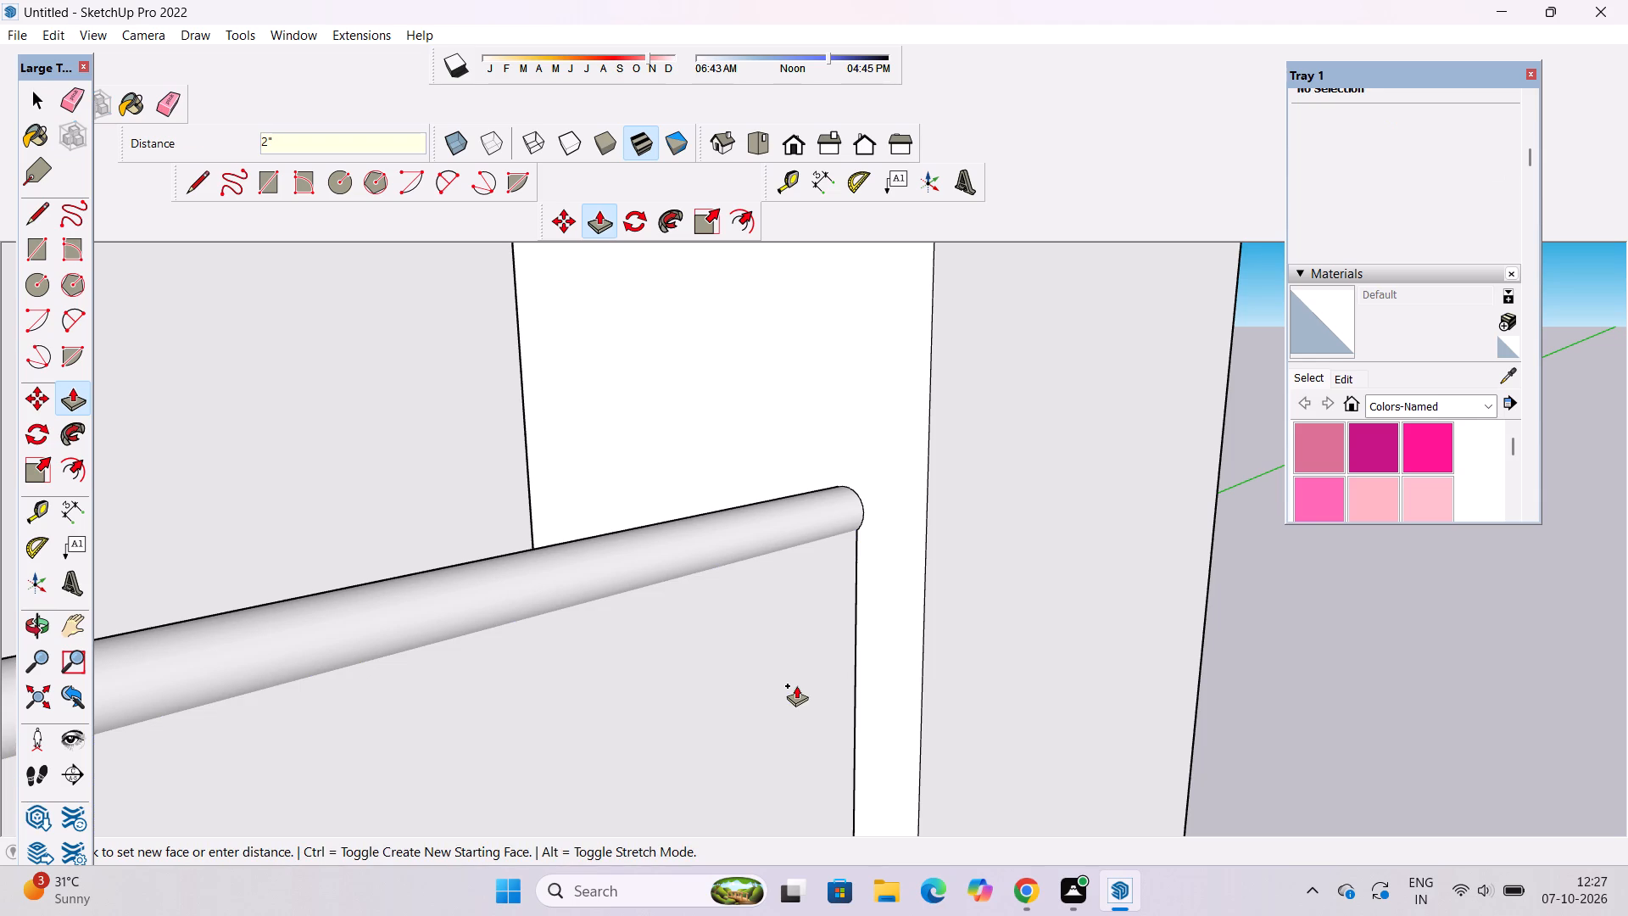
# Draw an 8.4' vertical line up the middle column's side face from the sill's mid-depth in the adjacent wider bay.
pyautogui.press('o')
pyautogui.scroll(-17, 748, 407)
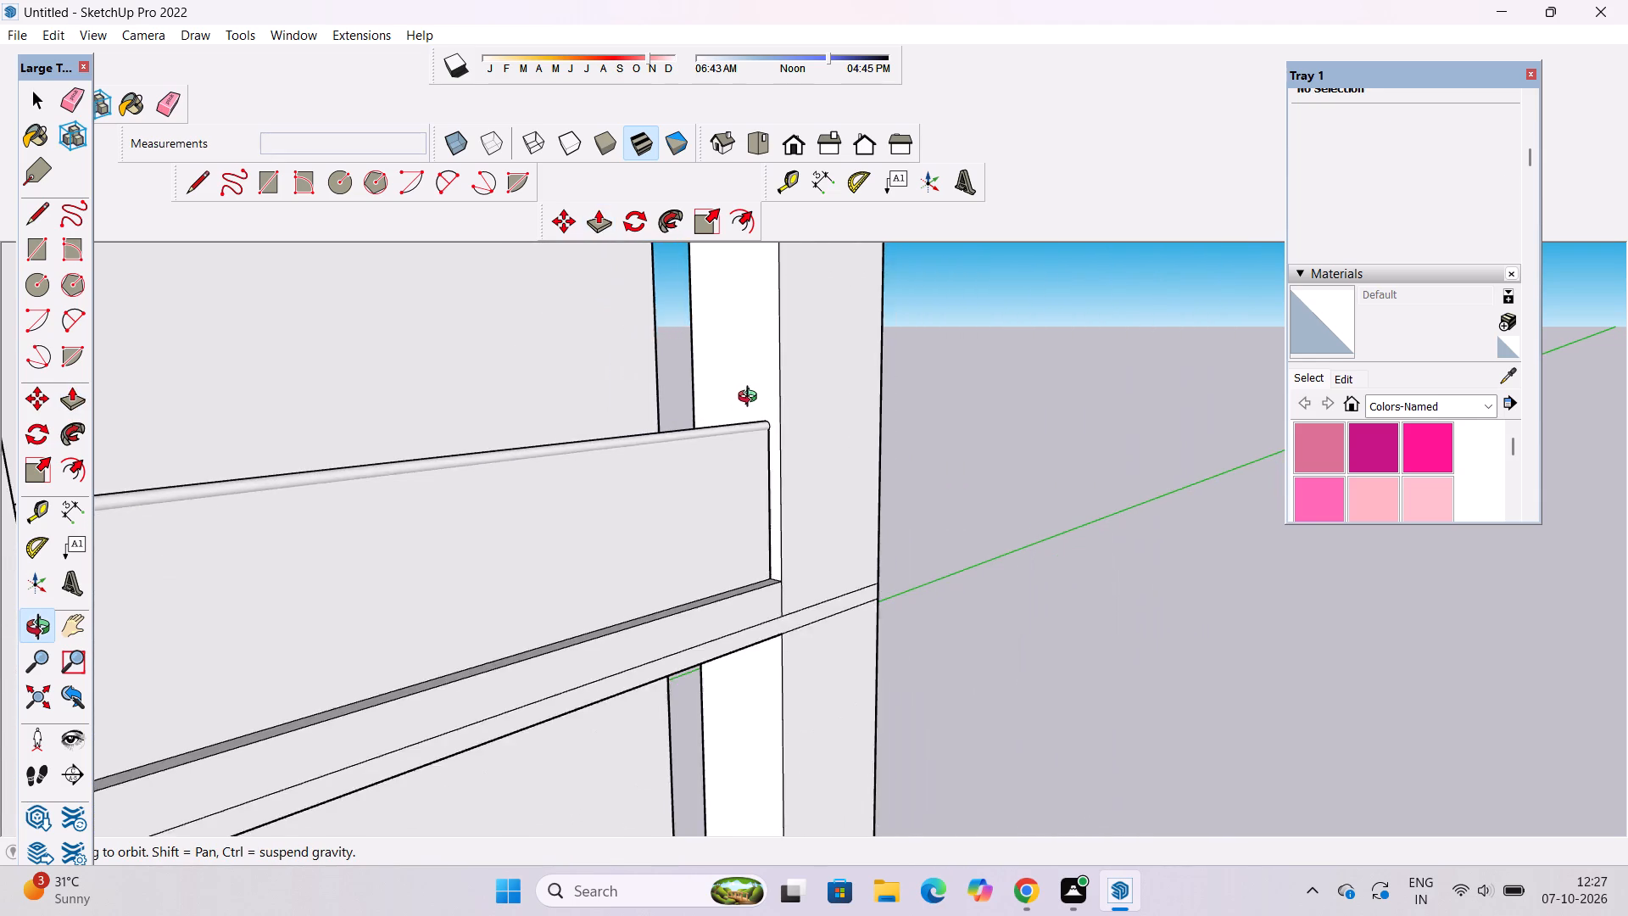
pyautogui.scroll(-7, 751, 399)
pyautogui.moveTo(863, 534); pyautogui.dragTo(583, 579)
pyautogui.keyDown('shift'); pyautogui.moveTo(335, 519); pyautogui.dragTo(755, 594); pyautogui.keyUp('shift')
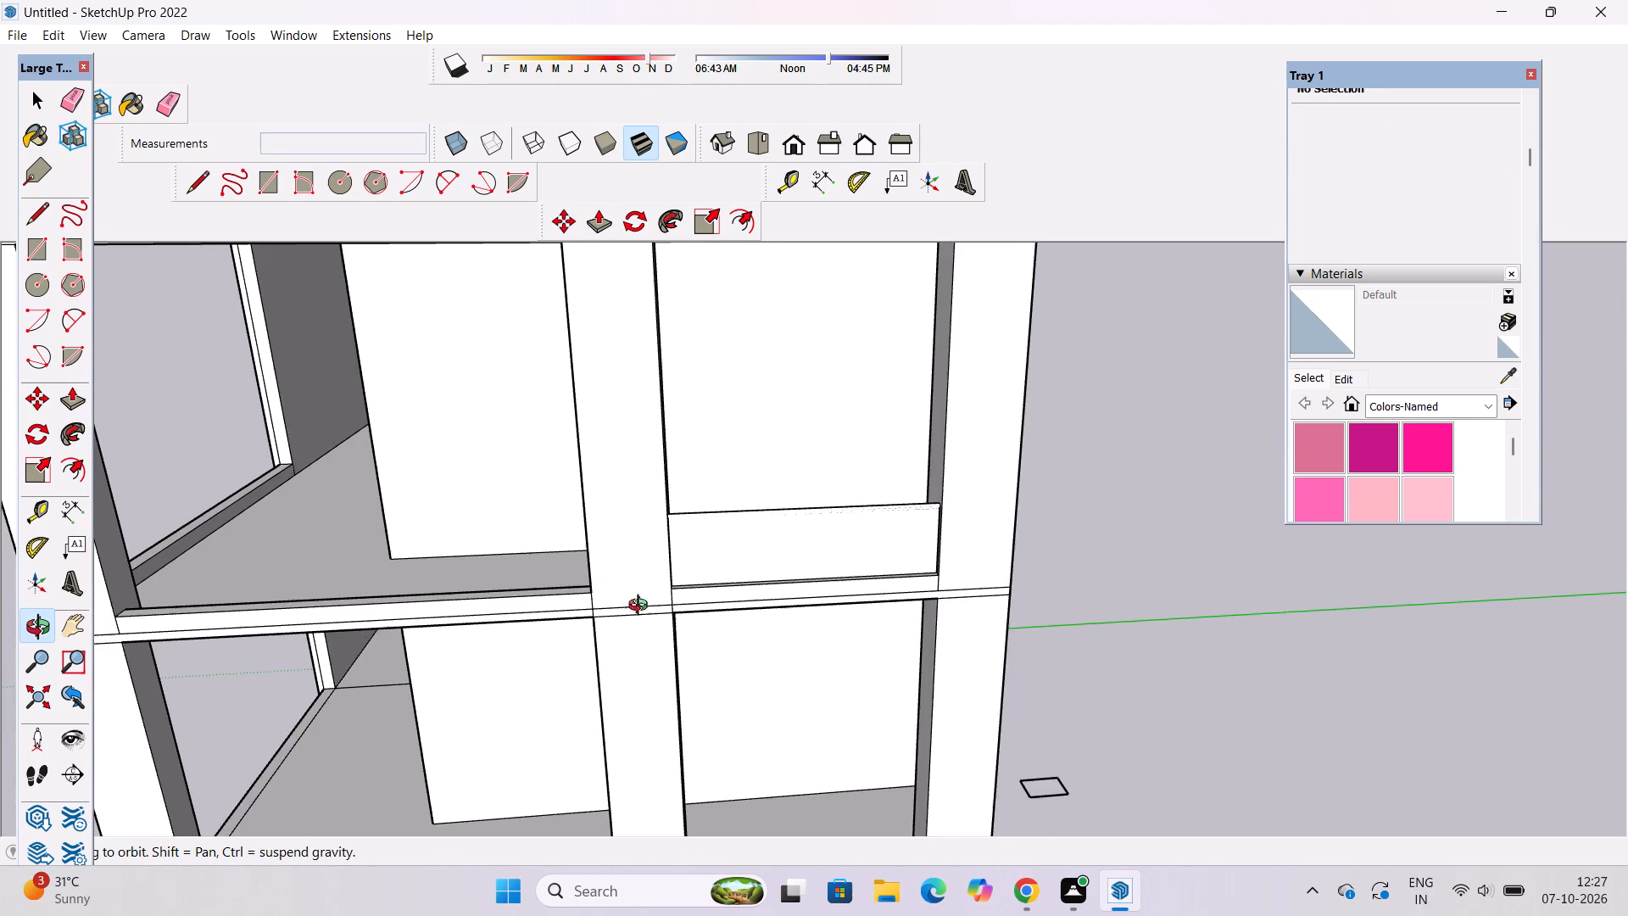
pyautogui.scroll(5, 564, 586)
pyautogui.moveTo(571, 601); pyautogui.dragTo(770, 625)
pyautogui.scroll(5, 750, 644)
pyautogui.keyDown('shift'); pyautogui.moveTo(750, 644); pyautogui.dragTo(627, 657); pyautogui.keyUp('shift')
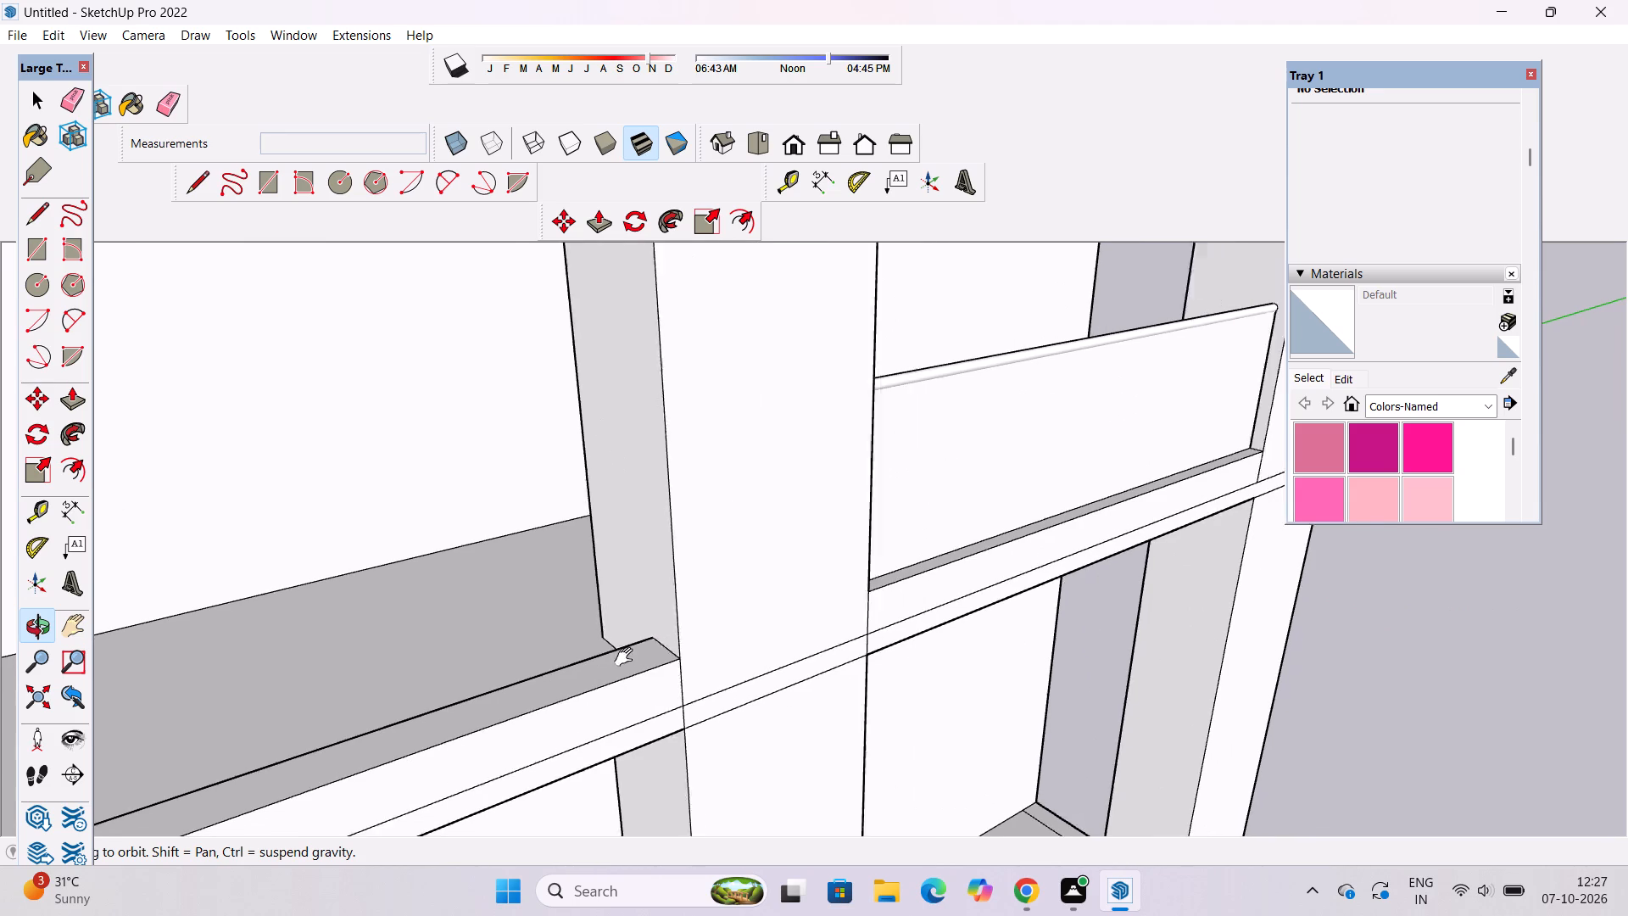
pyautogui.keyDown('shift'); pyautogui.moveTo(627, 657); pyautogui.dragTo(620, 660); pyautogui.keyUp('shift')
pyautogui.keyDown('shift'); pyautogui.scroll(-2, 618, 655); pyautogui.keyUp('shift')
pyautogui.keyDown('shift'); pyautogui.scroll(3, 618, 648); pyautogui.keyUp('shift')
pyautogui.keyDown('shift'); pyautogui.moveTo(618, 648); pyautogui.dragTo(647, 661); pyautogui.keyUp('shift')
pyautogui.keyDown('shift'); pyautogui.moveTo(648, 664); pyautogui.dragTo(677, 674); pyautogui.keyUp('shift')
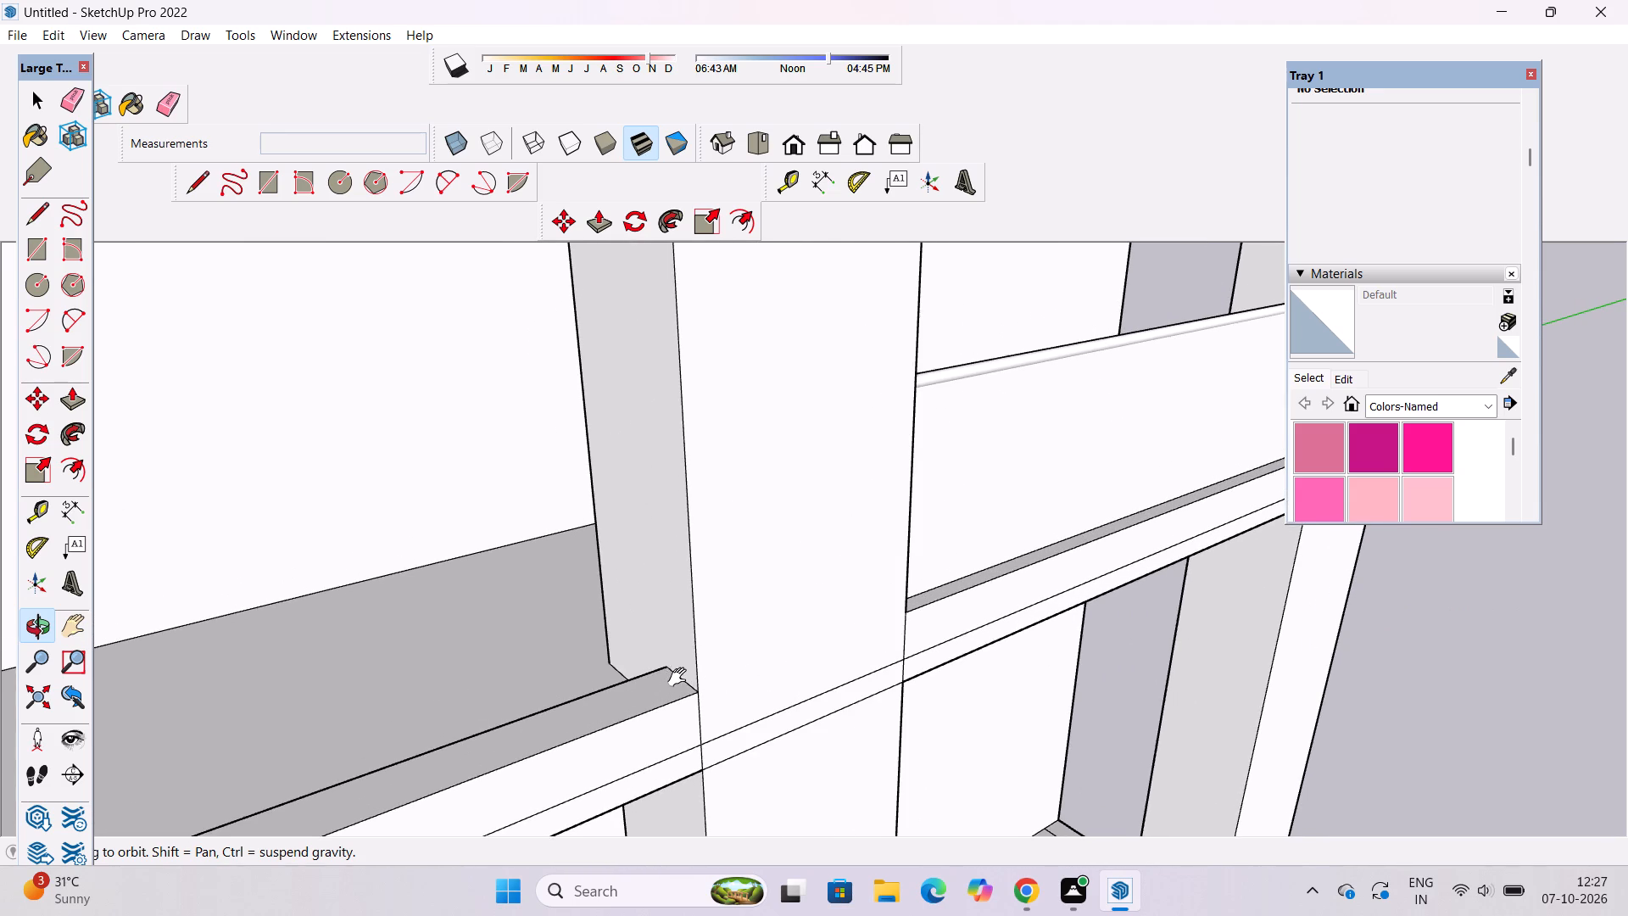
pyautogui.keyDown('shift'); pyautogui.click(681, 678); pyautogui.keyUp('shift')
pyautogui.press('l')
pyautogui.scroll(4, 681, 675)
pyautogui.click(688, 687)
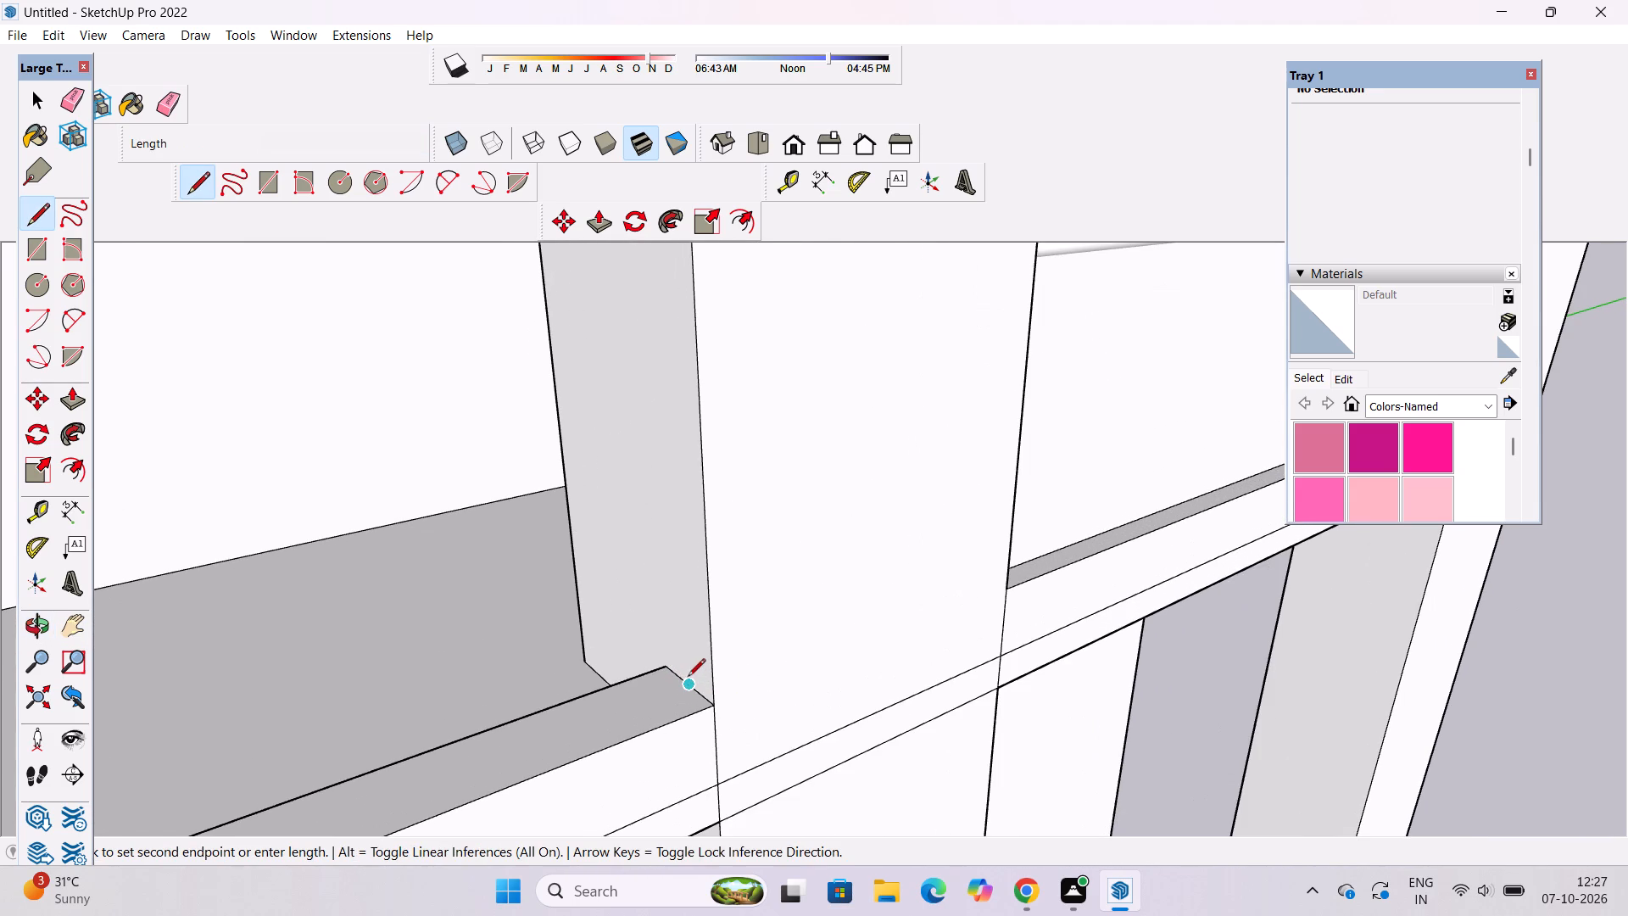
pyautogui.write("8.4'")
pyautogui.press('Return')
pyautogui.scroll(-4, 697, 494)
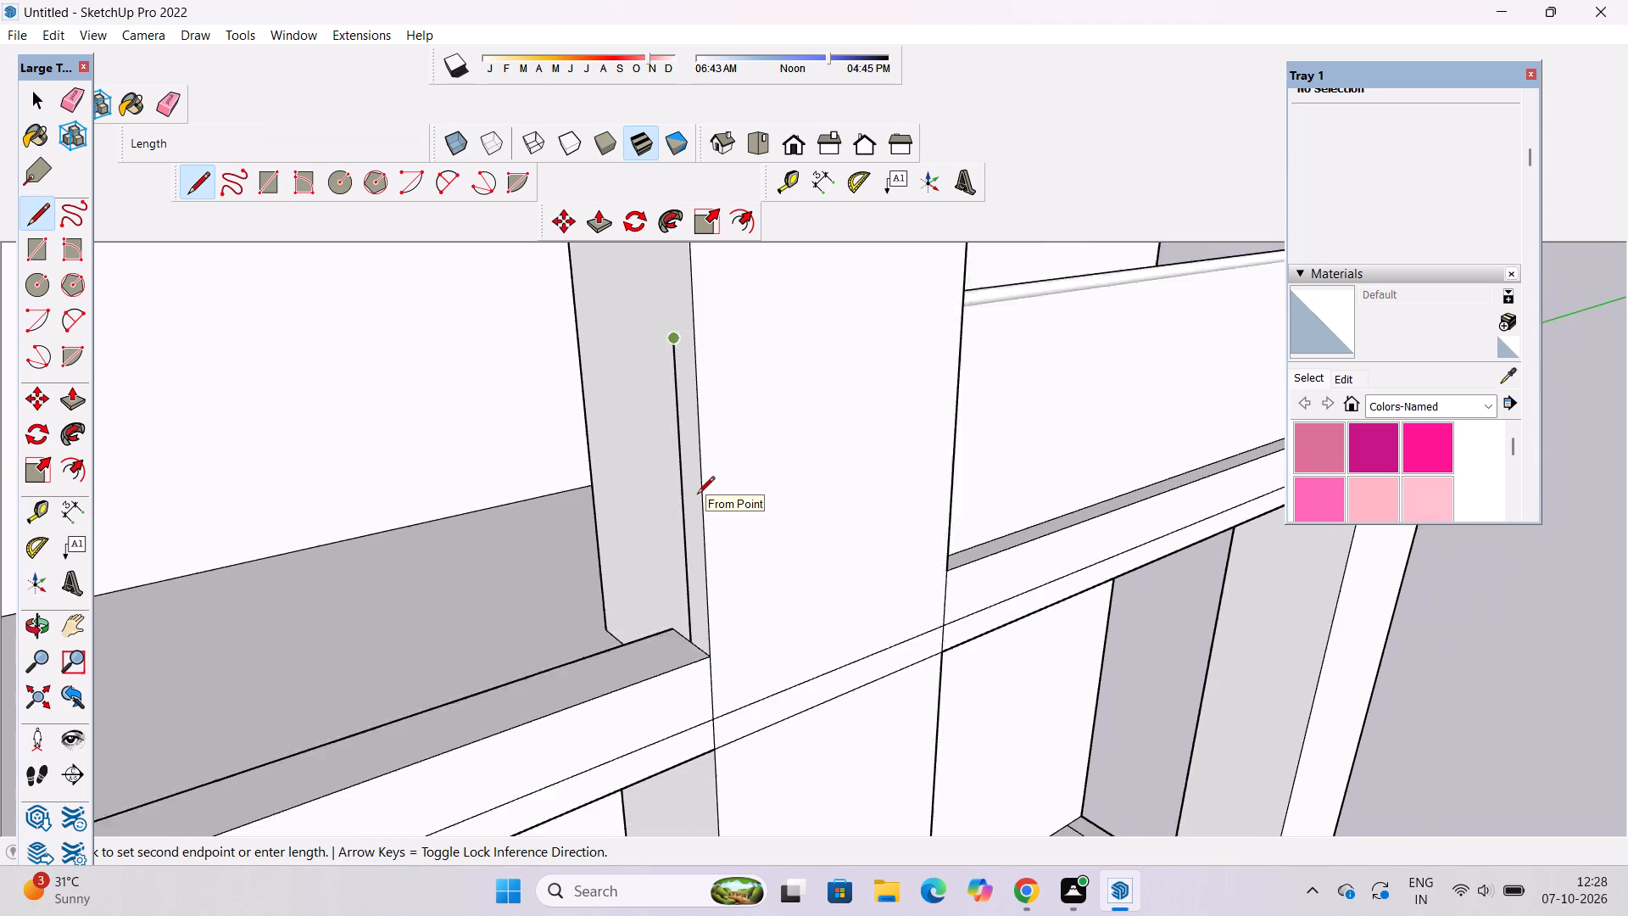
# Draw the wider bay panel's top edge, about 49' 10 1/2" long, from the vertical line's top to the far column.
pyautogui.scroll(-2, 697, 495)
pyautogui.write('lo')
pyautogui.moveTo(934, 541); pyautogui.dragTo(579, 544)
pyautogui.keyDown('shift'); pyautogui.moveTo(657, 529); pyautogui.dragTo(906, 621); pyautogui.keyUp('shift')
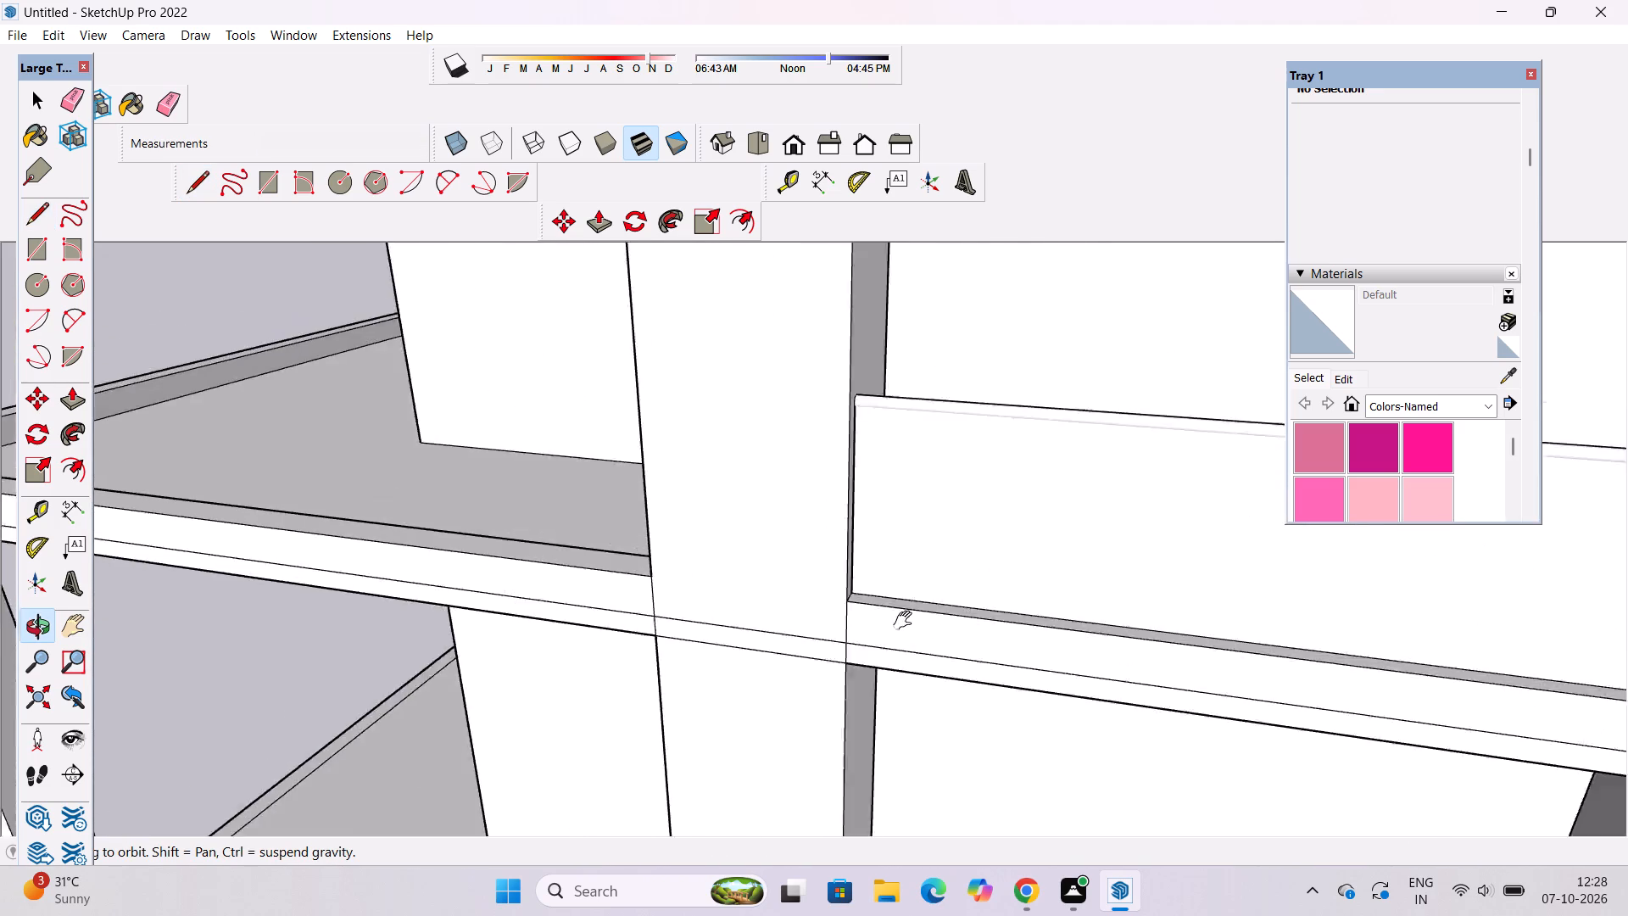
pyautogui.keyDown('shift'); pyautogui.moveTo(906, 621); pyautogui.dragTo(1040, 731); pyautogui.keyUp('shift')
pyautogui.scroll(-5, 911, 659)
pyautogui.keyDown('shift'); pyautogui.moveTo(863, 660); pyautogui.dragTo(939, 757); pyautogui.keyUp('shift')
pyautogui.press('l')
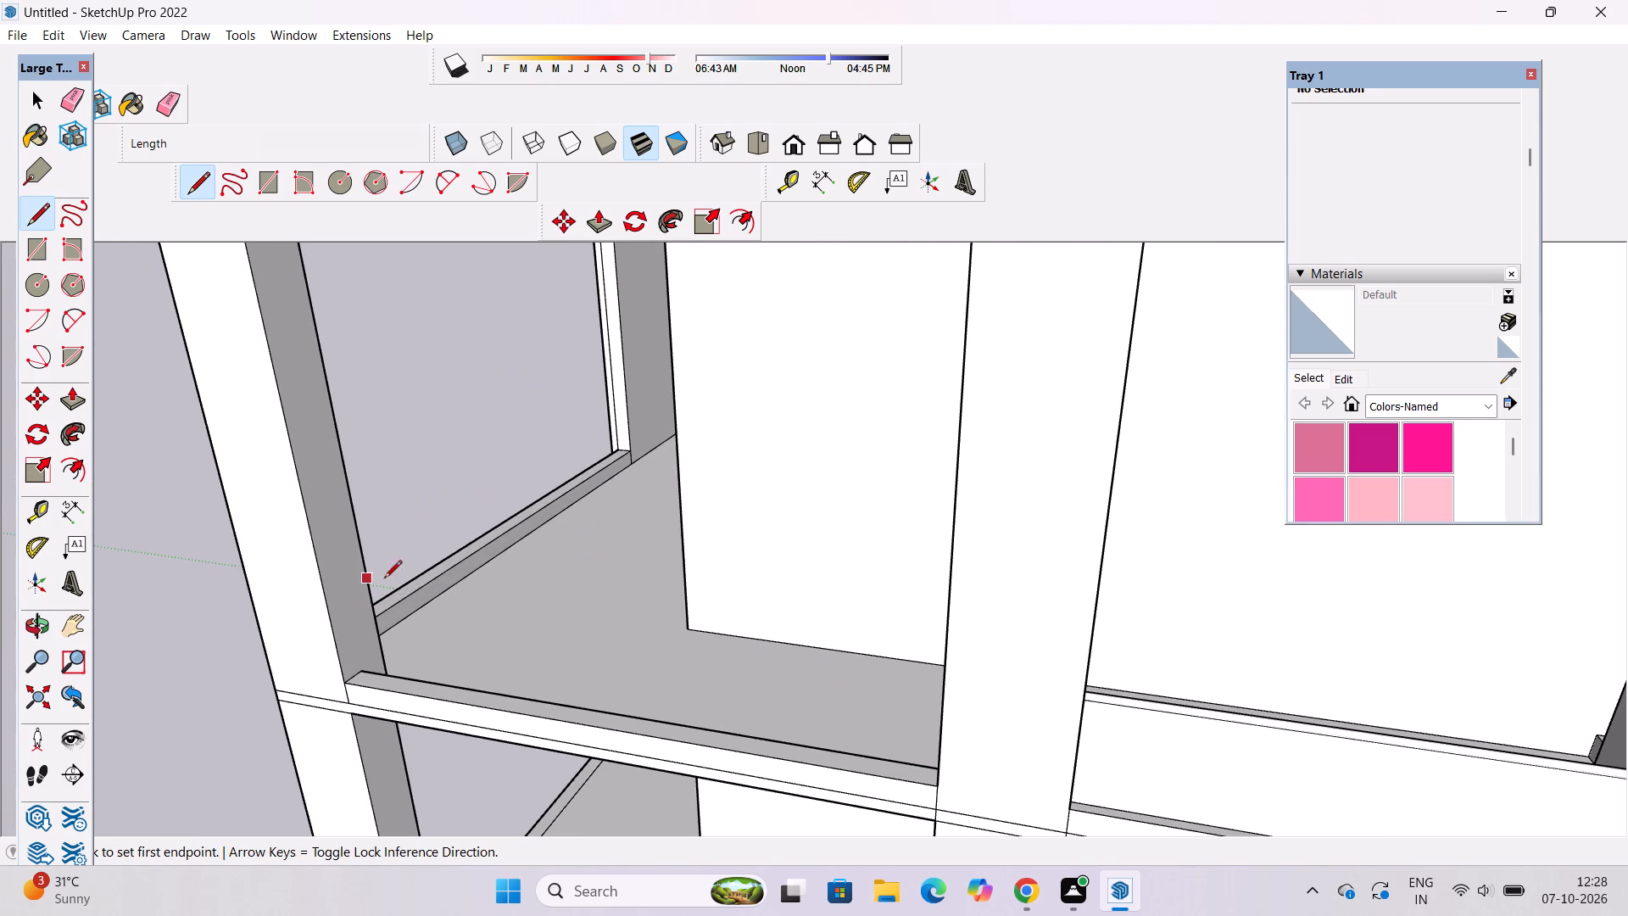
pyautogui.press('o')
pyautogui.moveTo(634, 588); pyautogui.dragTo(845, 595)
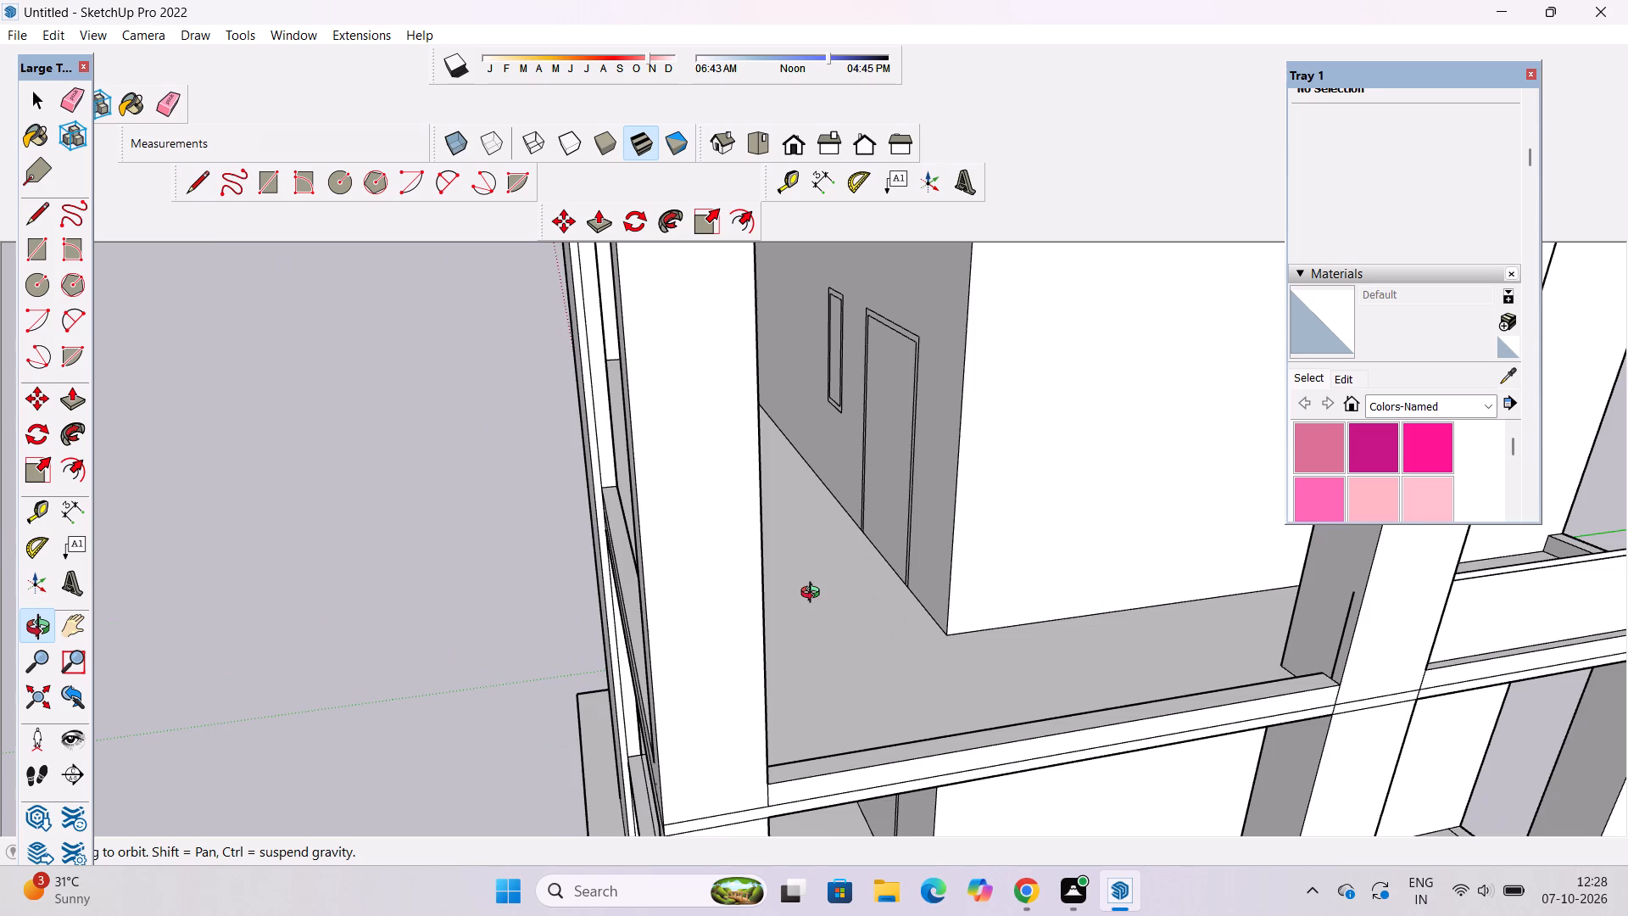
pyautogui.keyDown('shift'); pyautogui.moveTo(813, 595); pyautogui.dragTo(511, 637); pyautogui.keyUp('shift')
pyautogui.keyDown('shift'); pyautogui.moveTo(736, 636); pyautogui.dragTo(715, 656); pyautogui.keyUp('shift')
pyautogui.press('l')
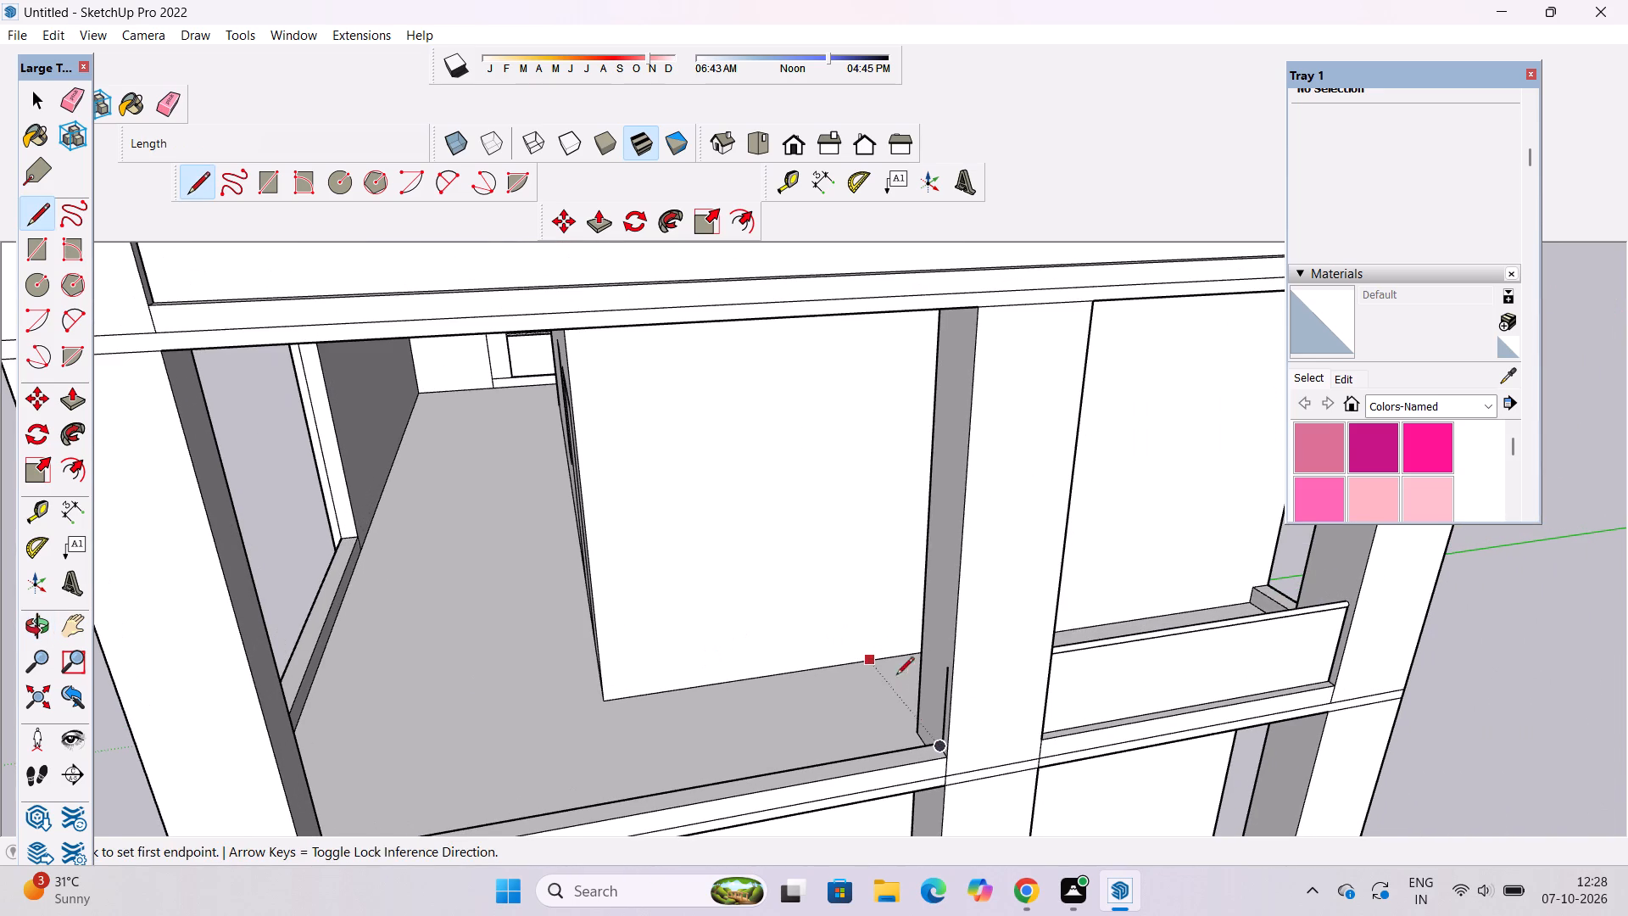
pyautogui.scroll(8, 939, 673)
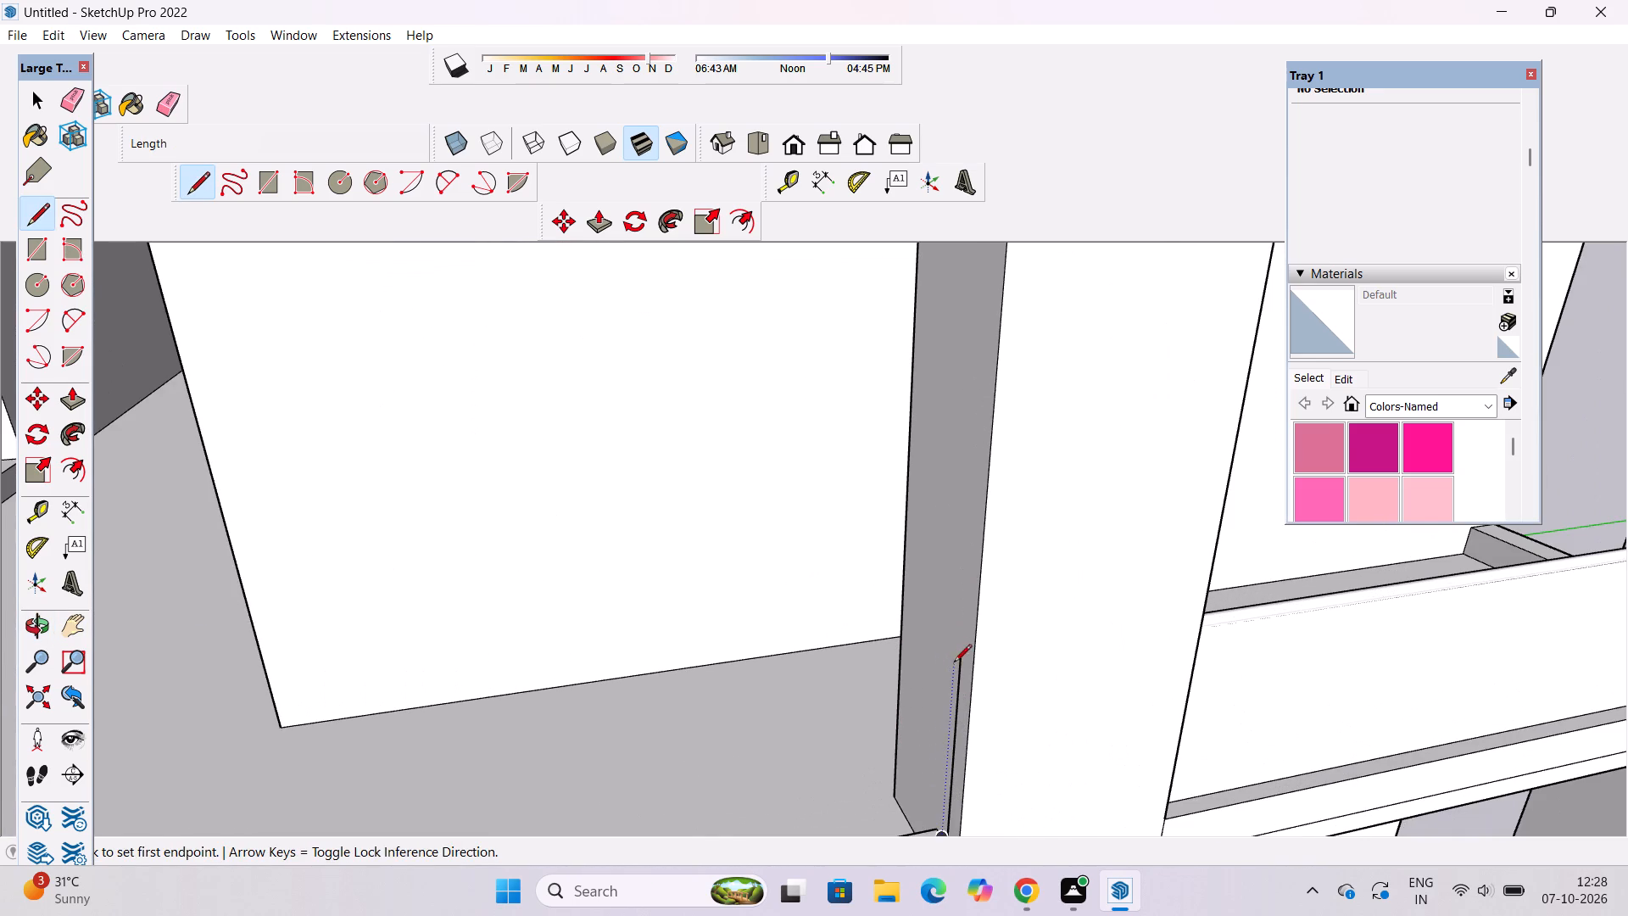
pyautogui.click(958, 662)
pyautogui.scroll(-2, 906, 659)
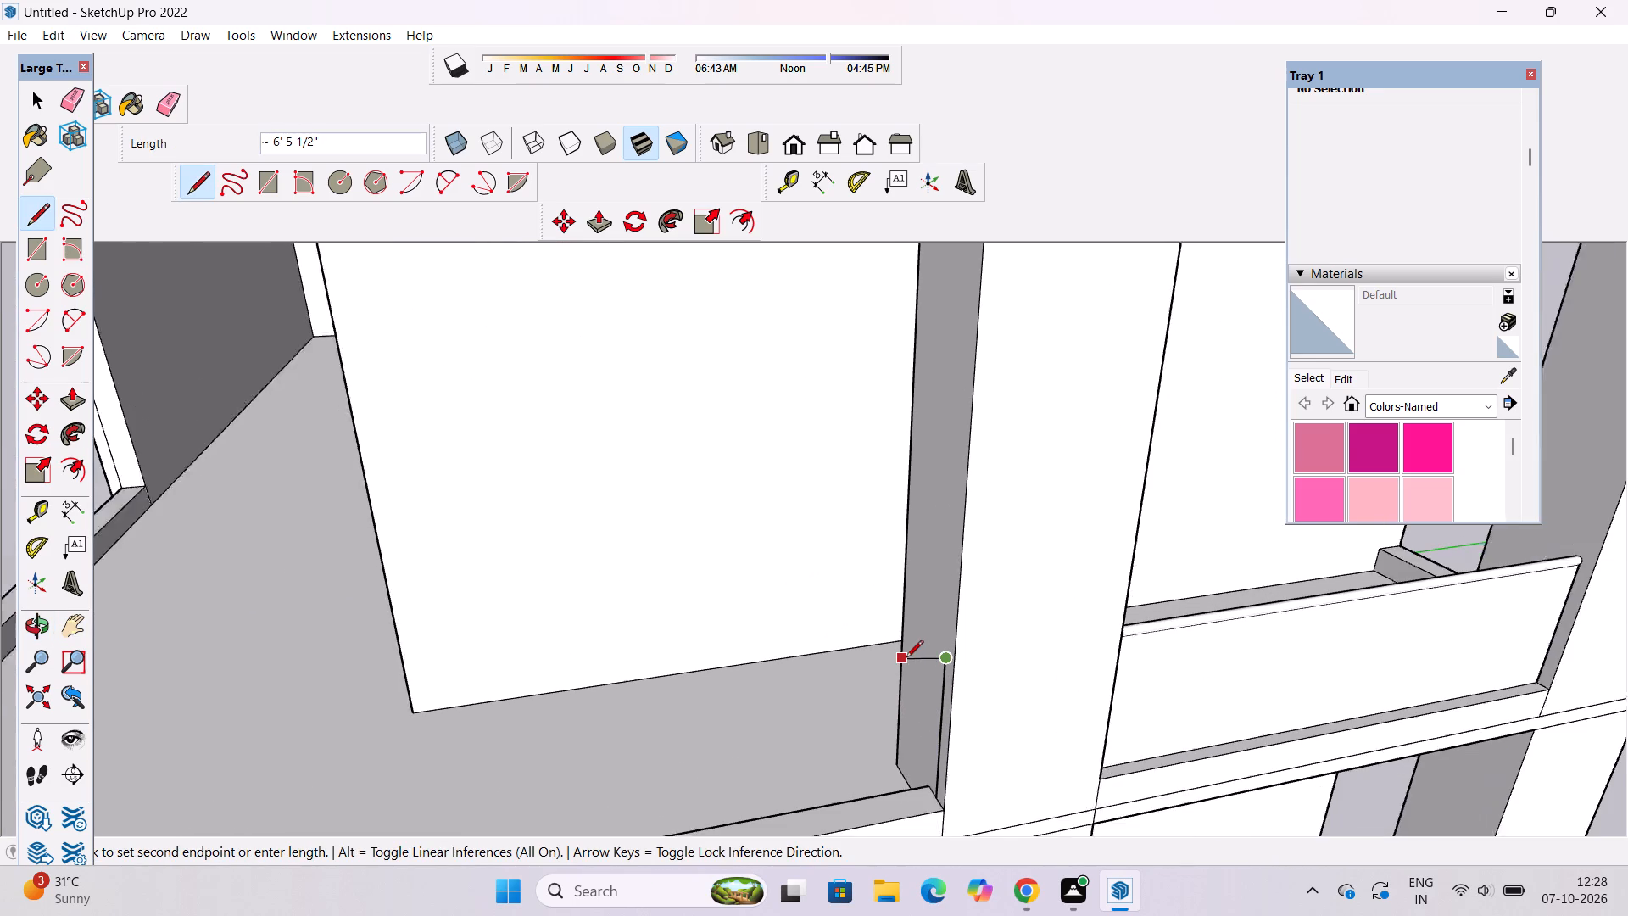
pyautogui.scroll(-2, 906, 659)
pyautogui.press('o')
pyautogui.moveTo(922, 661); pyautogui.dragTo(751, 639)
pyautogui.moveTo(709, 628); pyautogui.dragTo(925, 729)
pyautogui.moveTo(925, 729); pyautogui.dragTo(933, 680)
pyautogui.press('l')
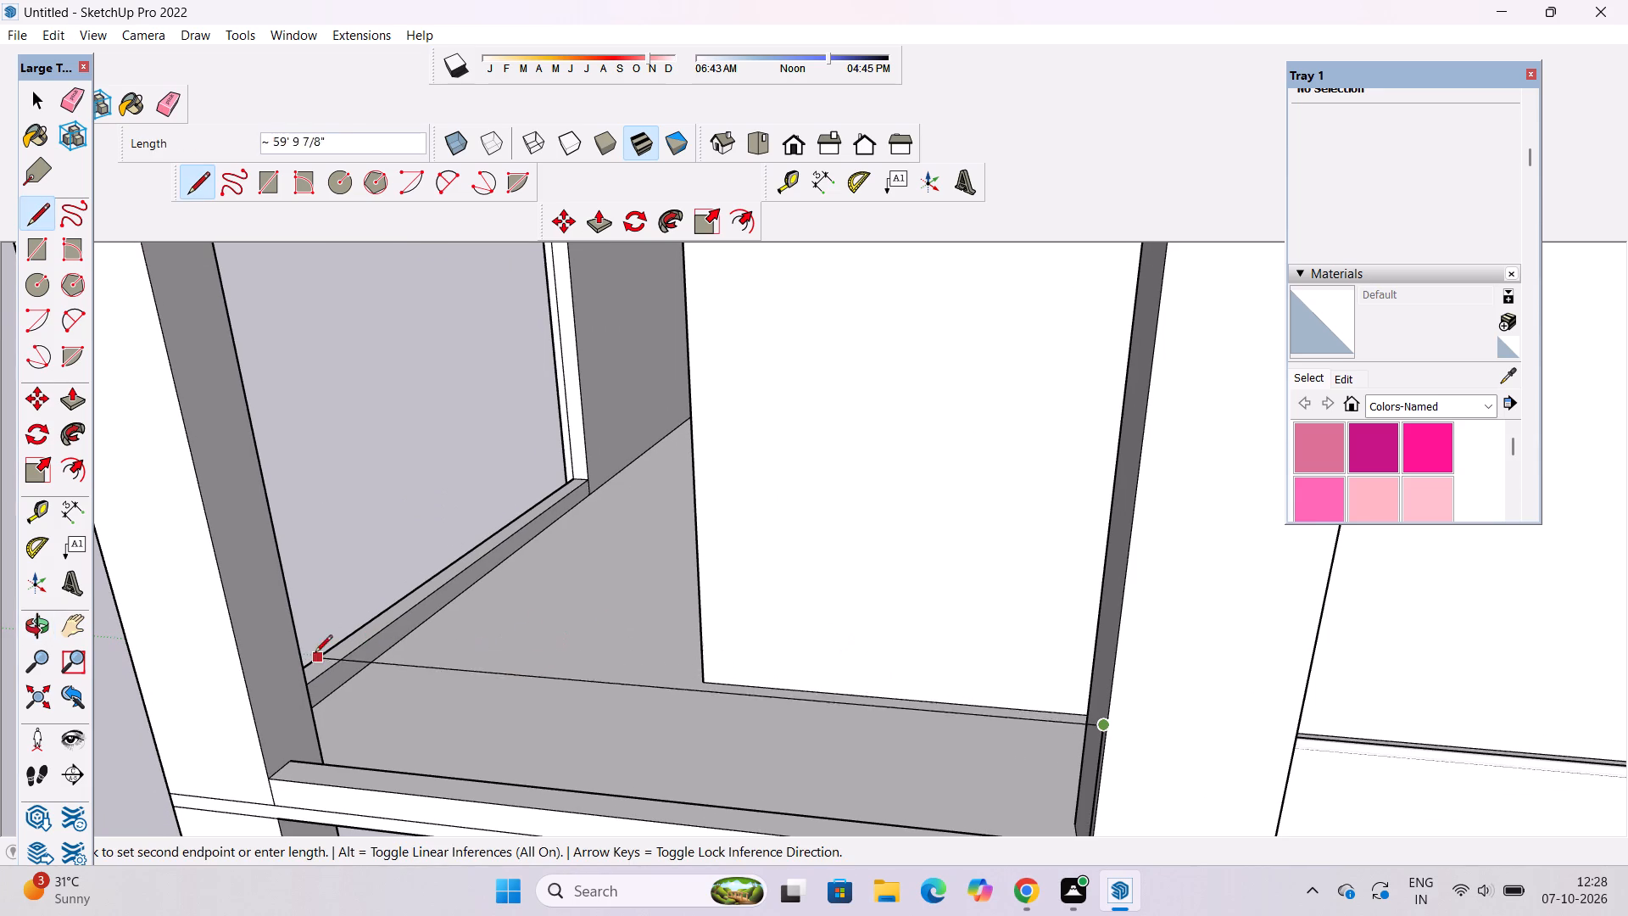
pyautogui.click(252, 656)
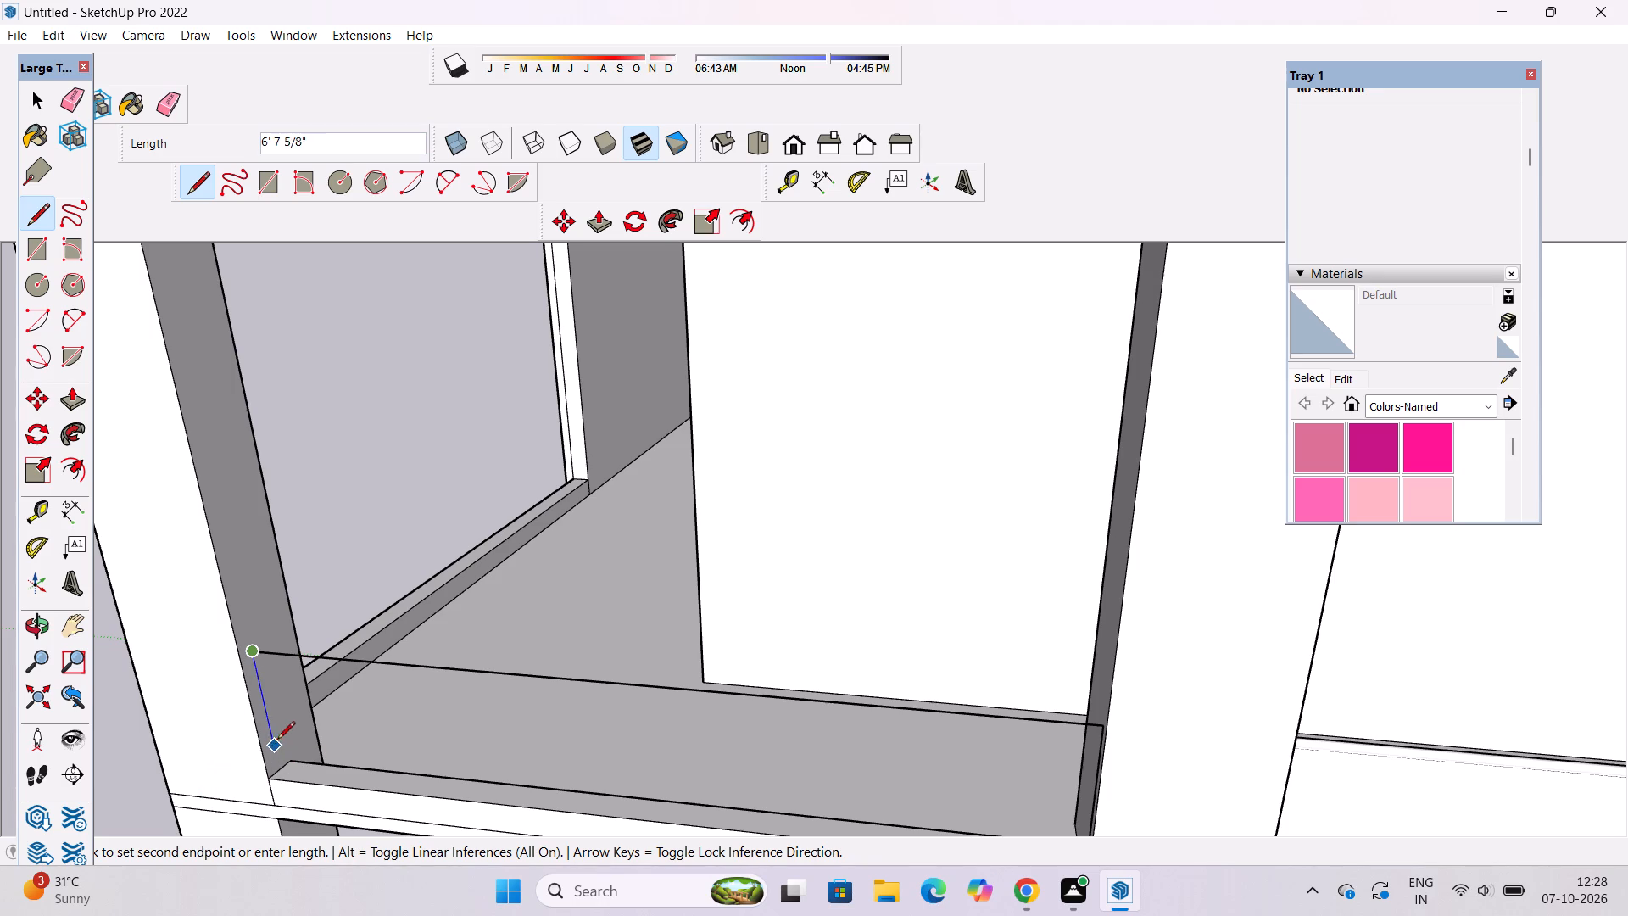
# Draw the panel's side edge down to the sill's mid-depth and close the outline along the sill to the middle column, forming a face.
pyautogui.scroll(-2, 293, 708)
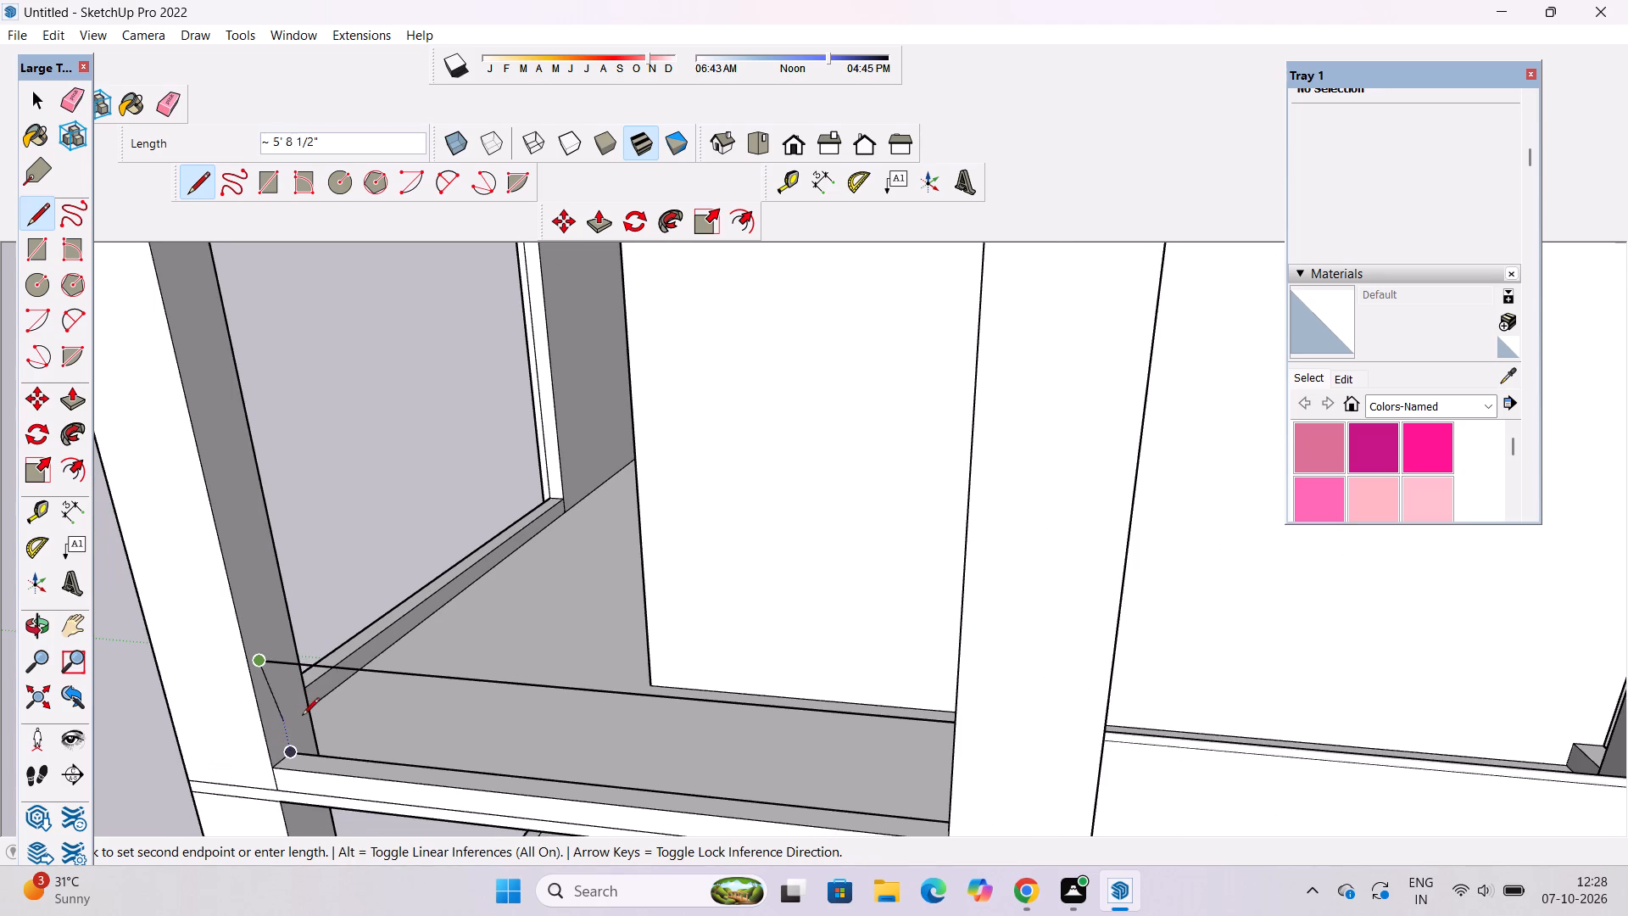
pyautogui.scroll(14, 305, 749)
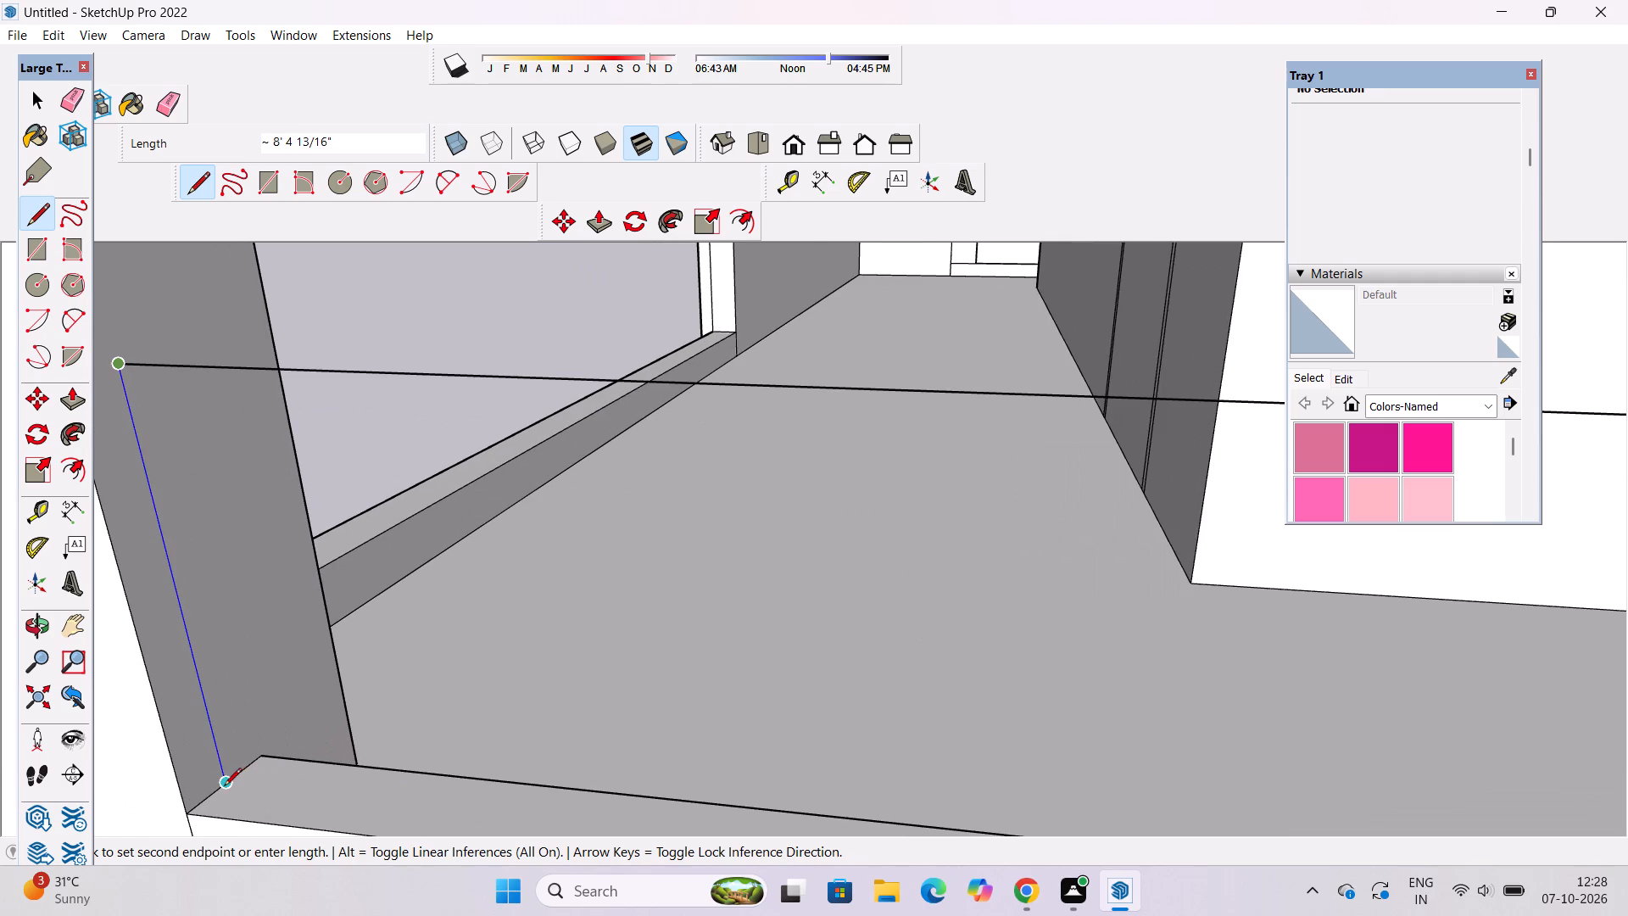
pyautogui.click(224, 787)
pyautogui.scroll(-1, 284, 759)
pyautogui.scroll(-6, 369, 744)
pyautogui.scroll(-1, 524, 715)
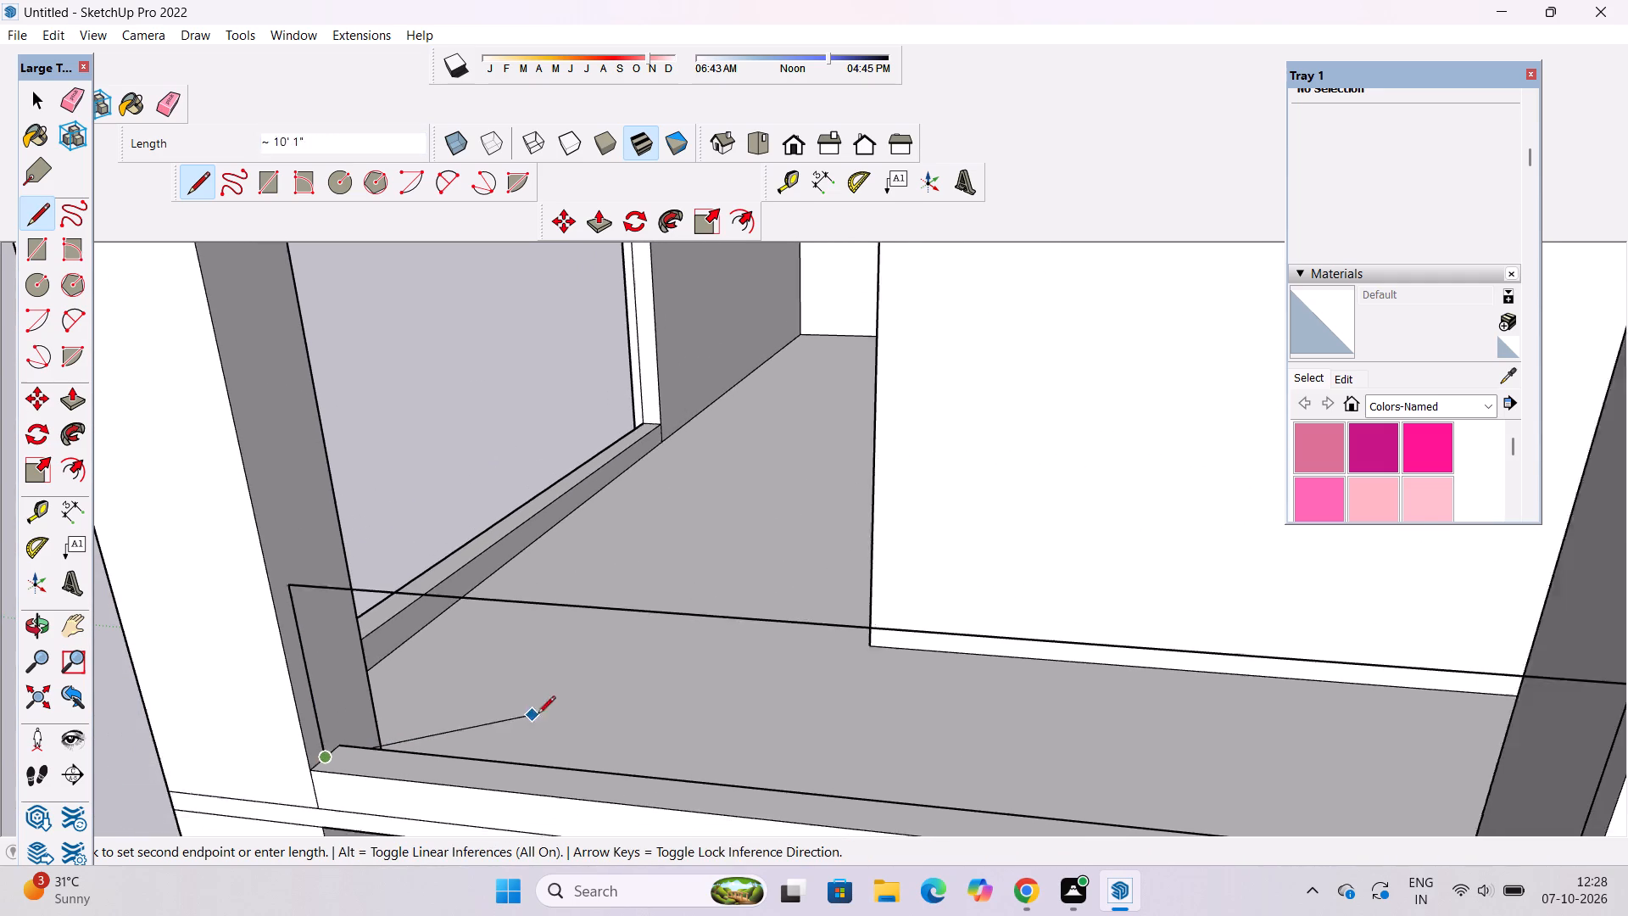
pyautogui.scroll(-2, 538, 715)
pyautogui.scroll(-4, 1101, 665)
pyautogui.scroll(4, 1142, 744)
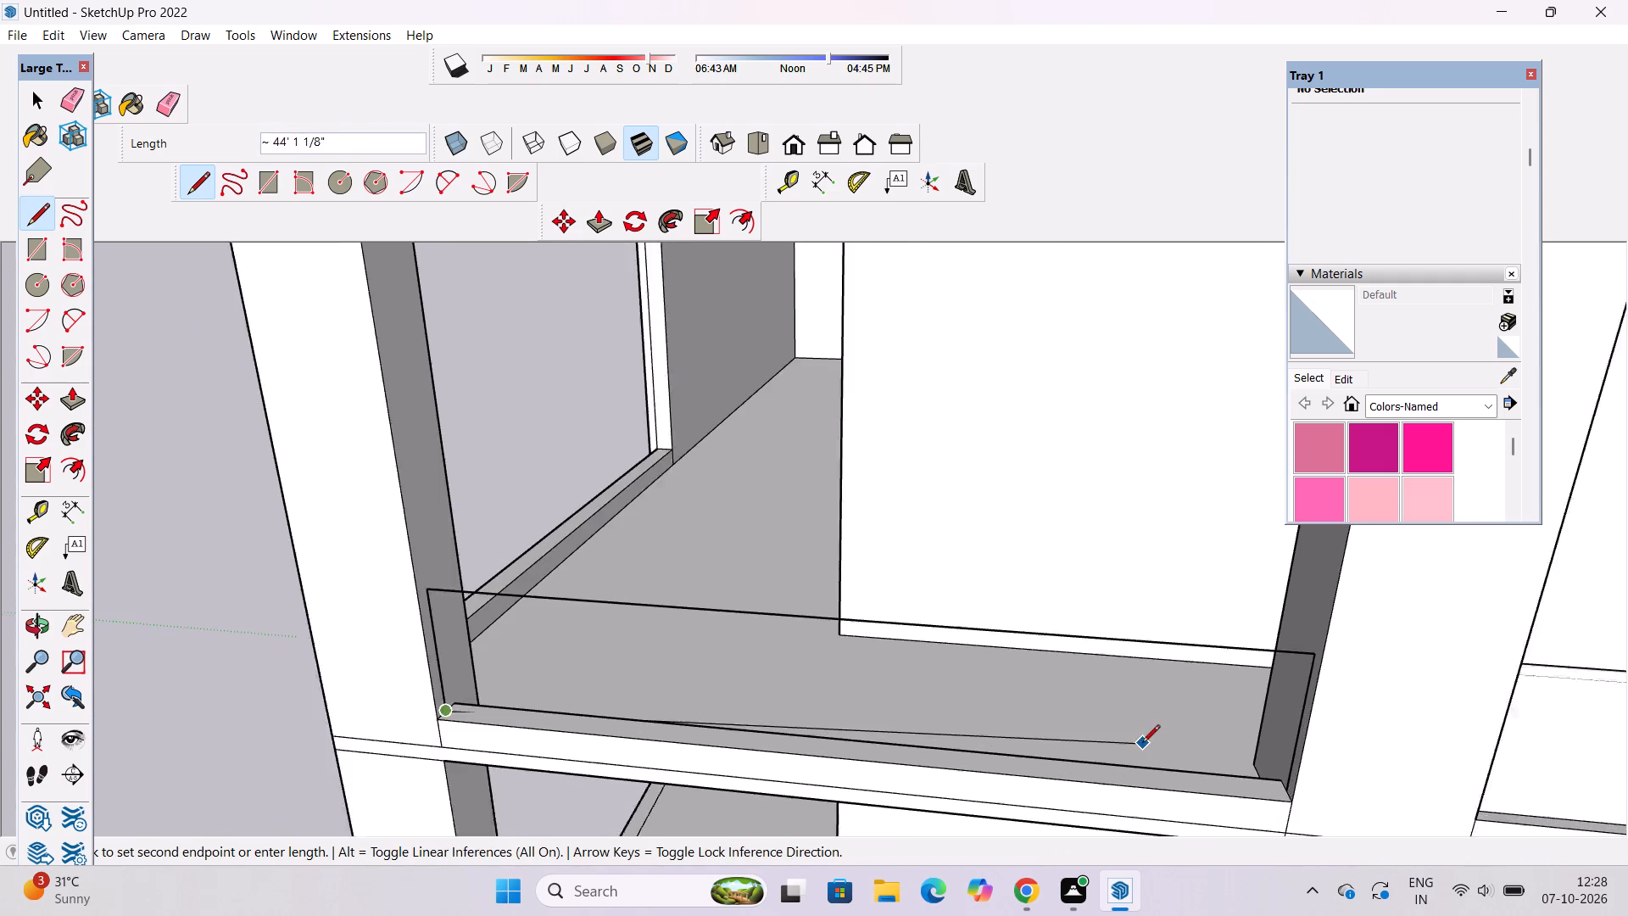
pyautogui.scroll(4, 1212, 776)
pyautogui.scroll(4, 1332, 794)
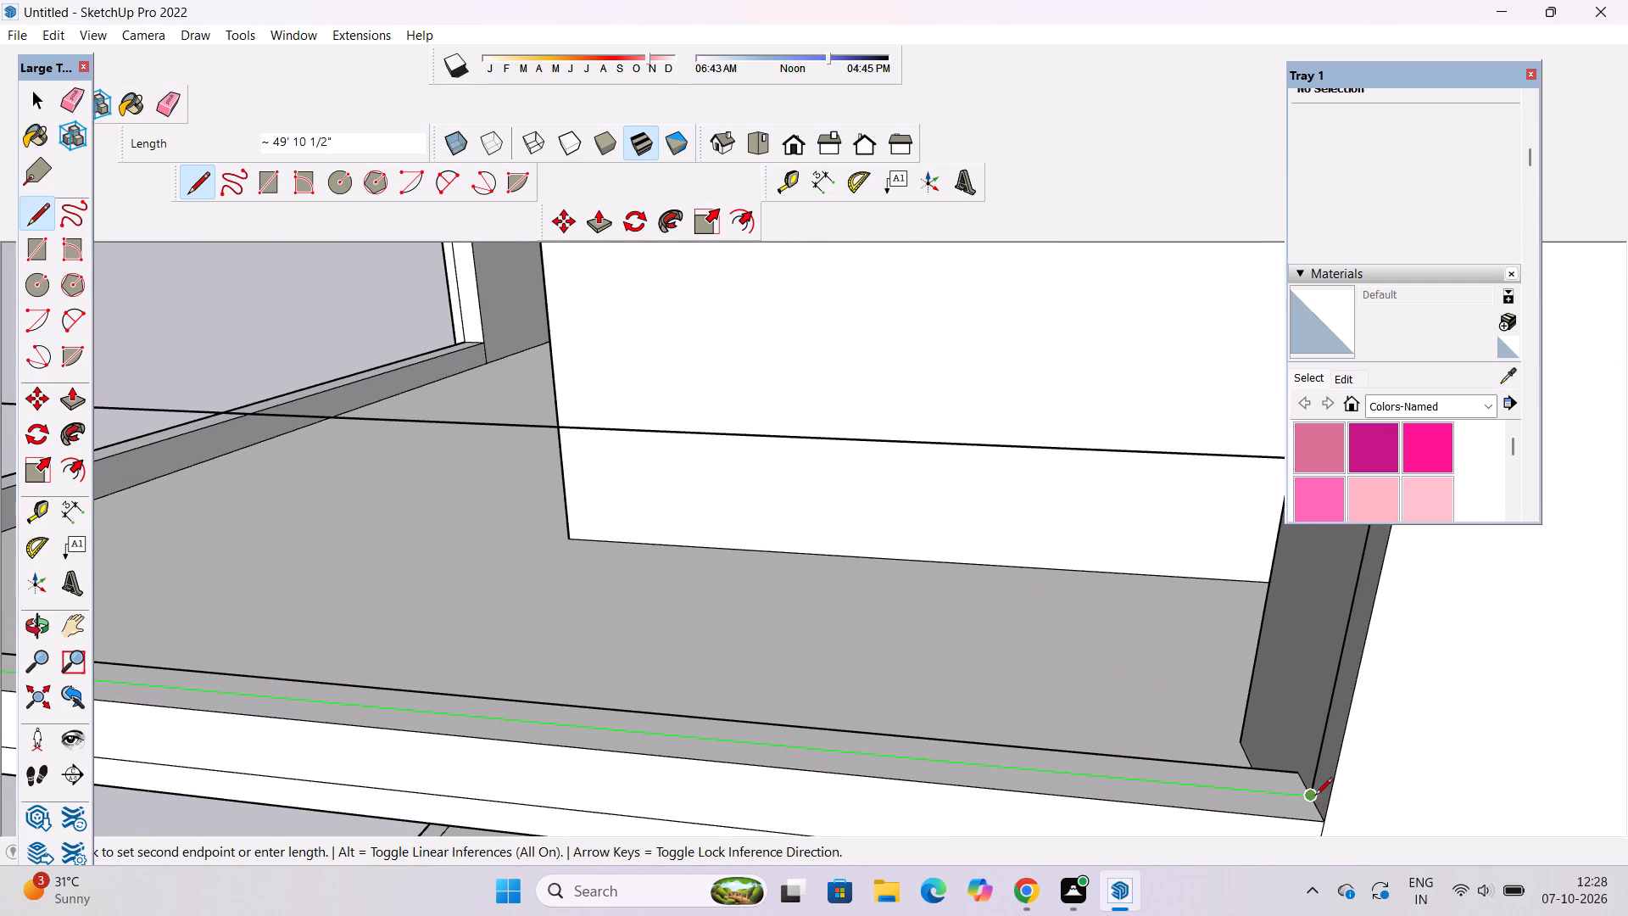
pyautogui.click(1313, 797)
pyautogui.scroll(-6, 1206, 831)
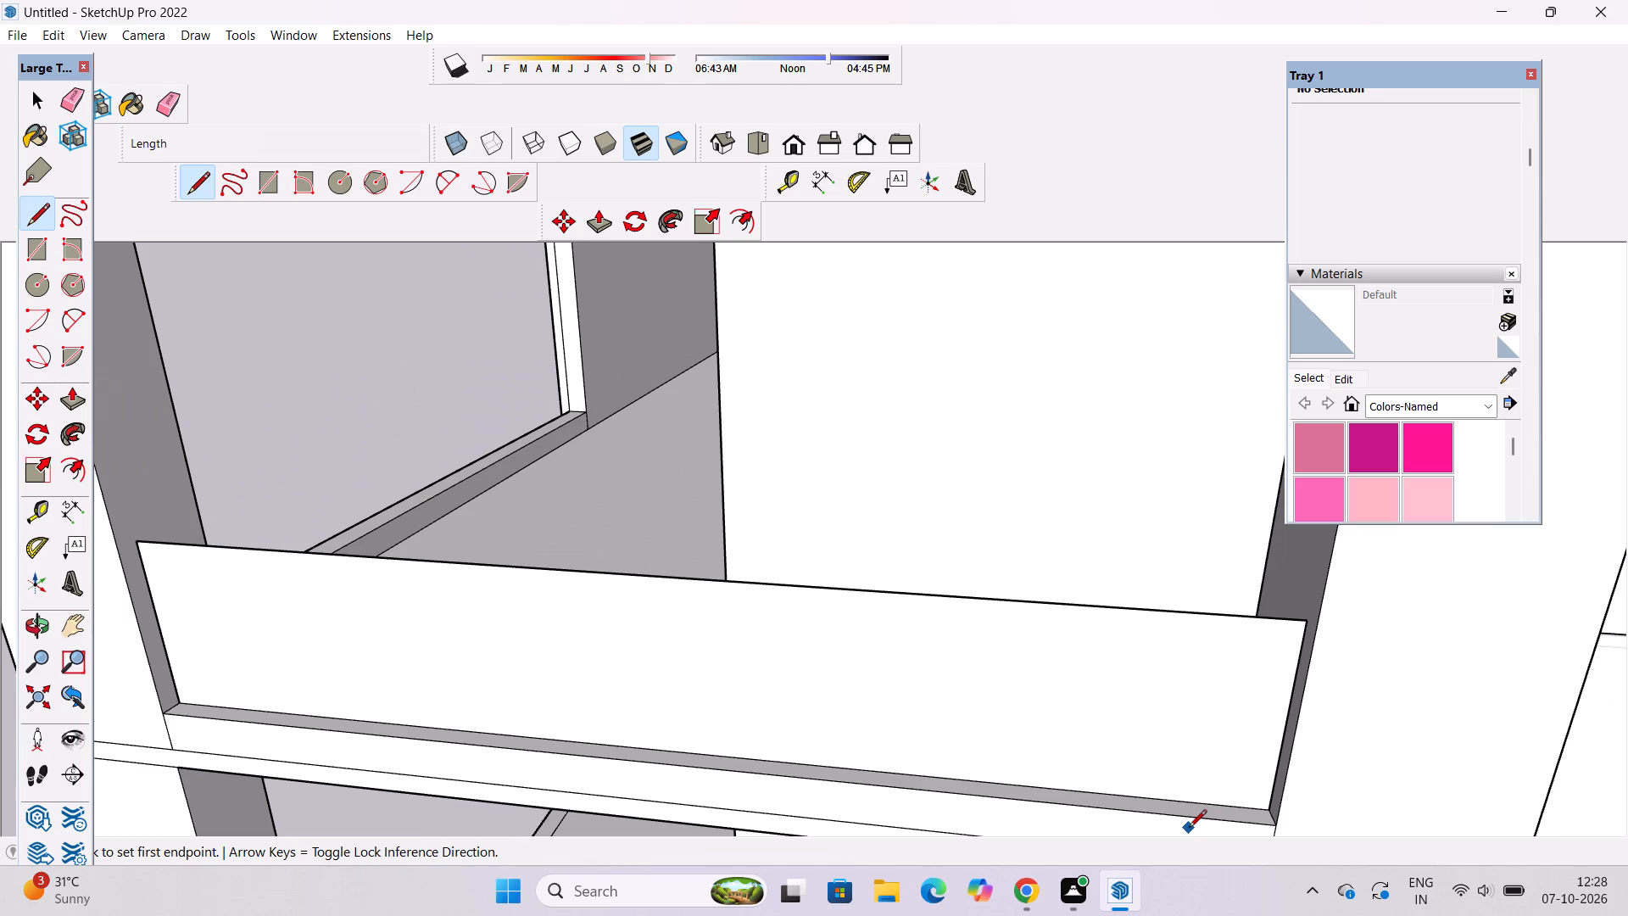
pyautogui.press('space')
pyautogui.press('o')
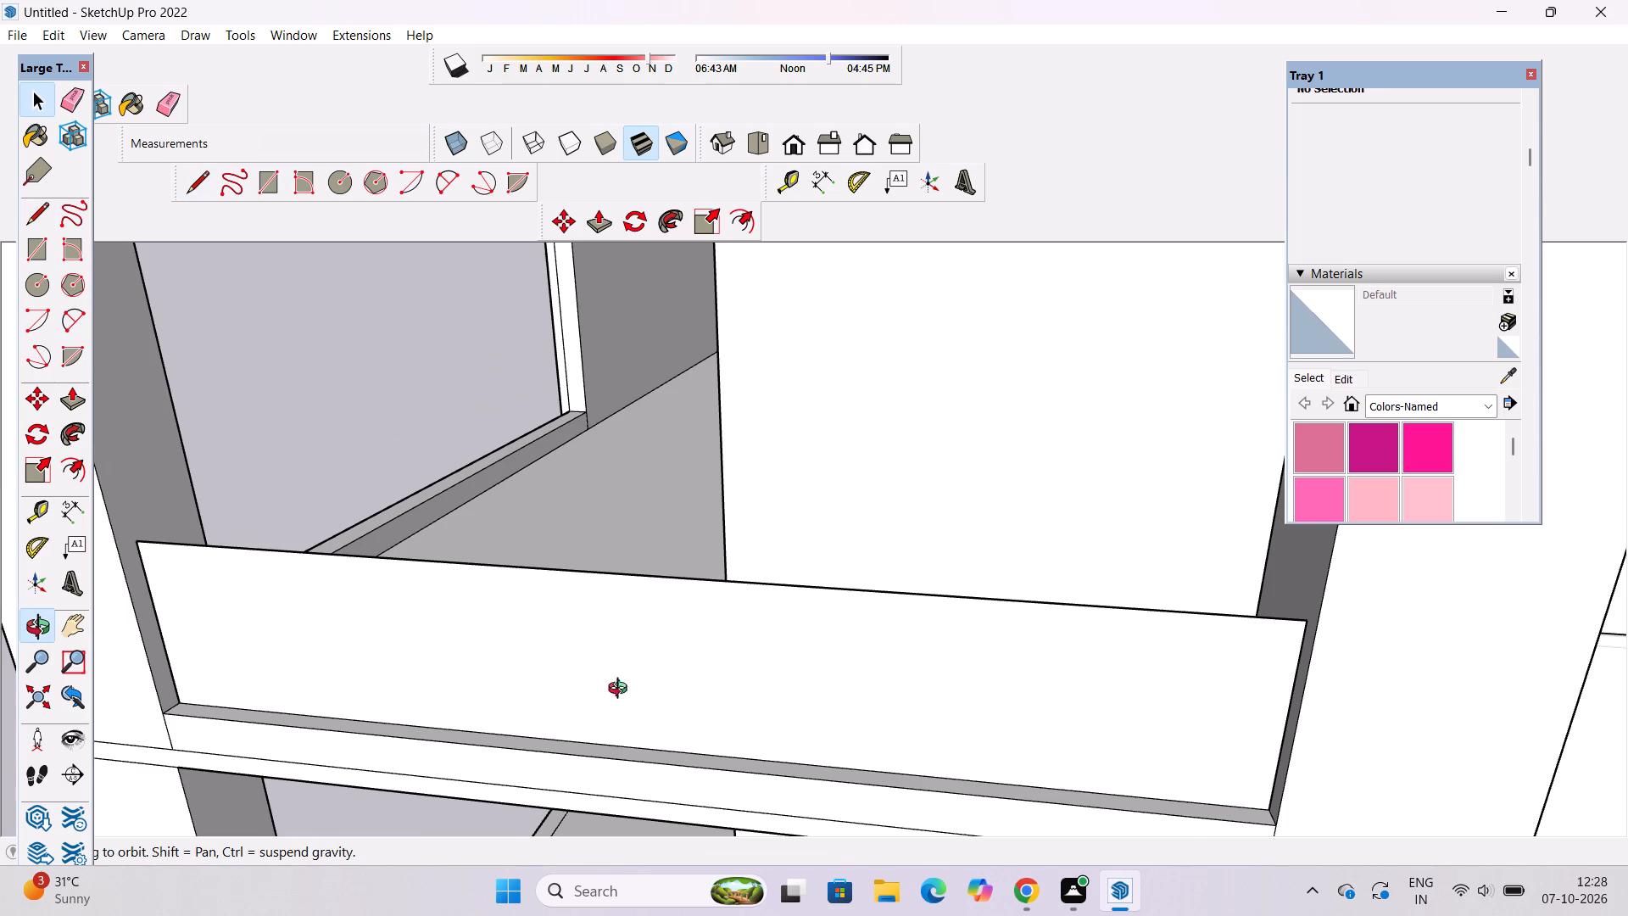
# Draw a circle of 3" radius on the middle column's side face, centred on the wider bay panel's top corner.
pyautogui.keyDown('shift'); pyautogui.moveTo(439, 656); pyautogui.dragTo(607, 720); pyautogui.keyUp('shift')
pyautogui.keyDown('shift'); pyautogui.moveTo(563, 692); pyautogui.dragTo(492, 692); pyautogui.keyUp('shift')
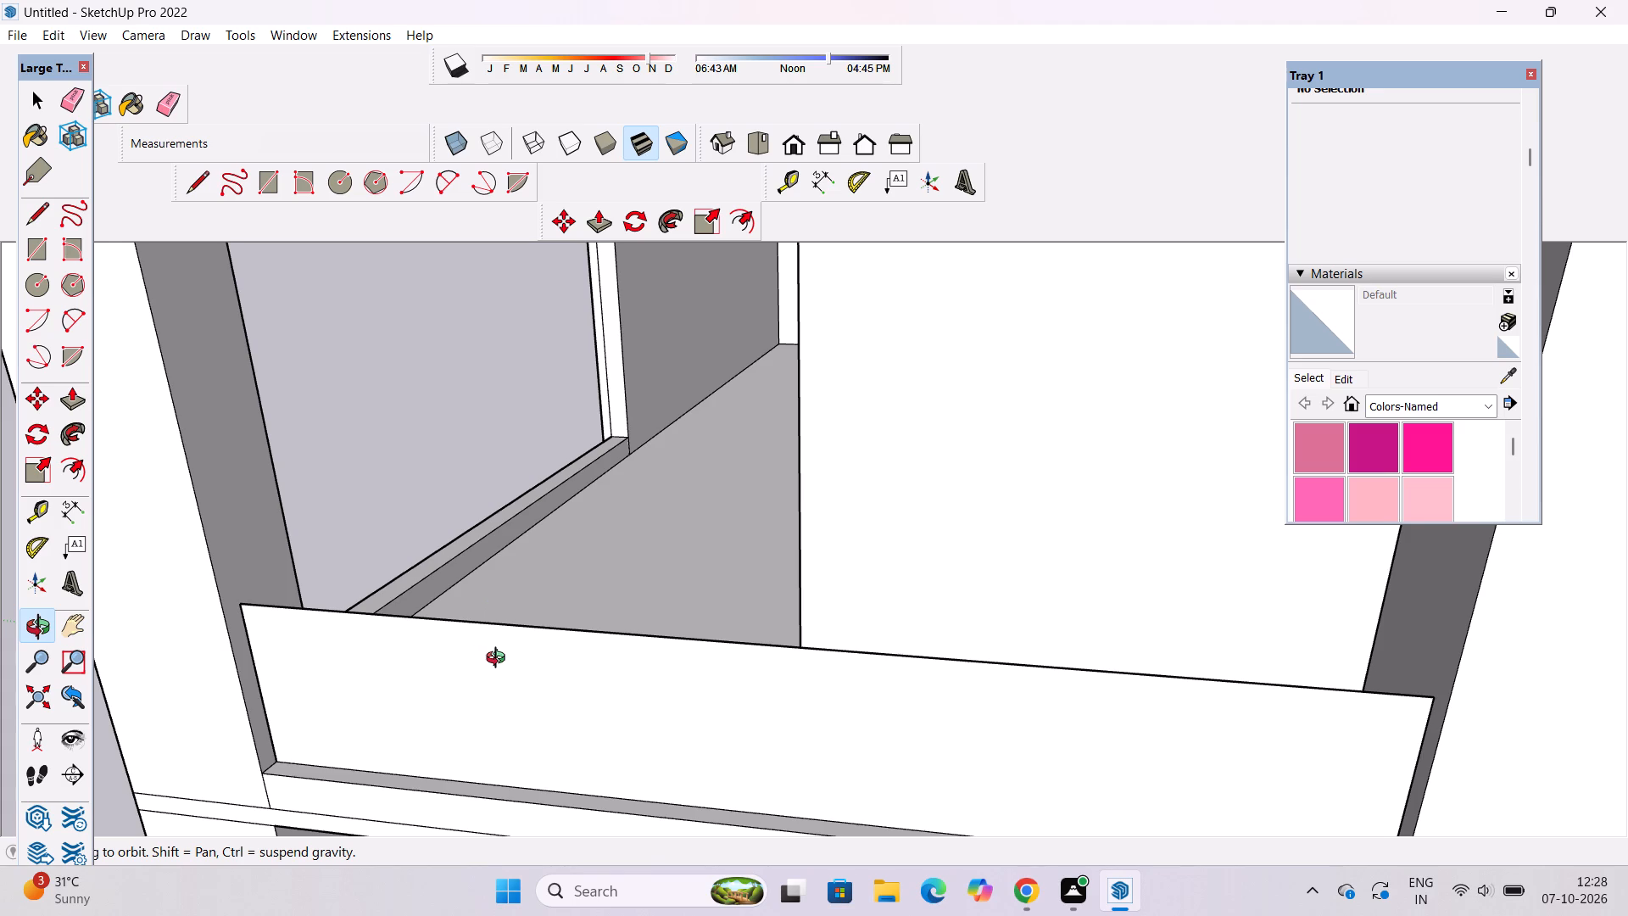
pyautogui.keyDown('shift'); pyautogui.moveTo(527, 662); pyautogui.dragTo(623, 738); pyautogui.keyUp('shift')
pyautogui.scroll(4, 280, 691)
pyautogui.keyDown('shift'); pyautogui.moveTo(348, 742); pyautogui.dragTo(410, 654); pyautogui.keyUp('shift')
pyautogui.scroll(8, 453, 597)
pyautogui.moveTo(479, 604); pyautogui.dragTo(427, 617)
pyautogui.keyDown('shift'); pyautogui.moveTo(426, 618); pyautogui.dragTo(496, 648); pyautogui.keyUp('shift')
pyautogui.press('c')
pyautogui.scroll(4, 357, 545)
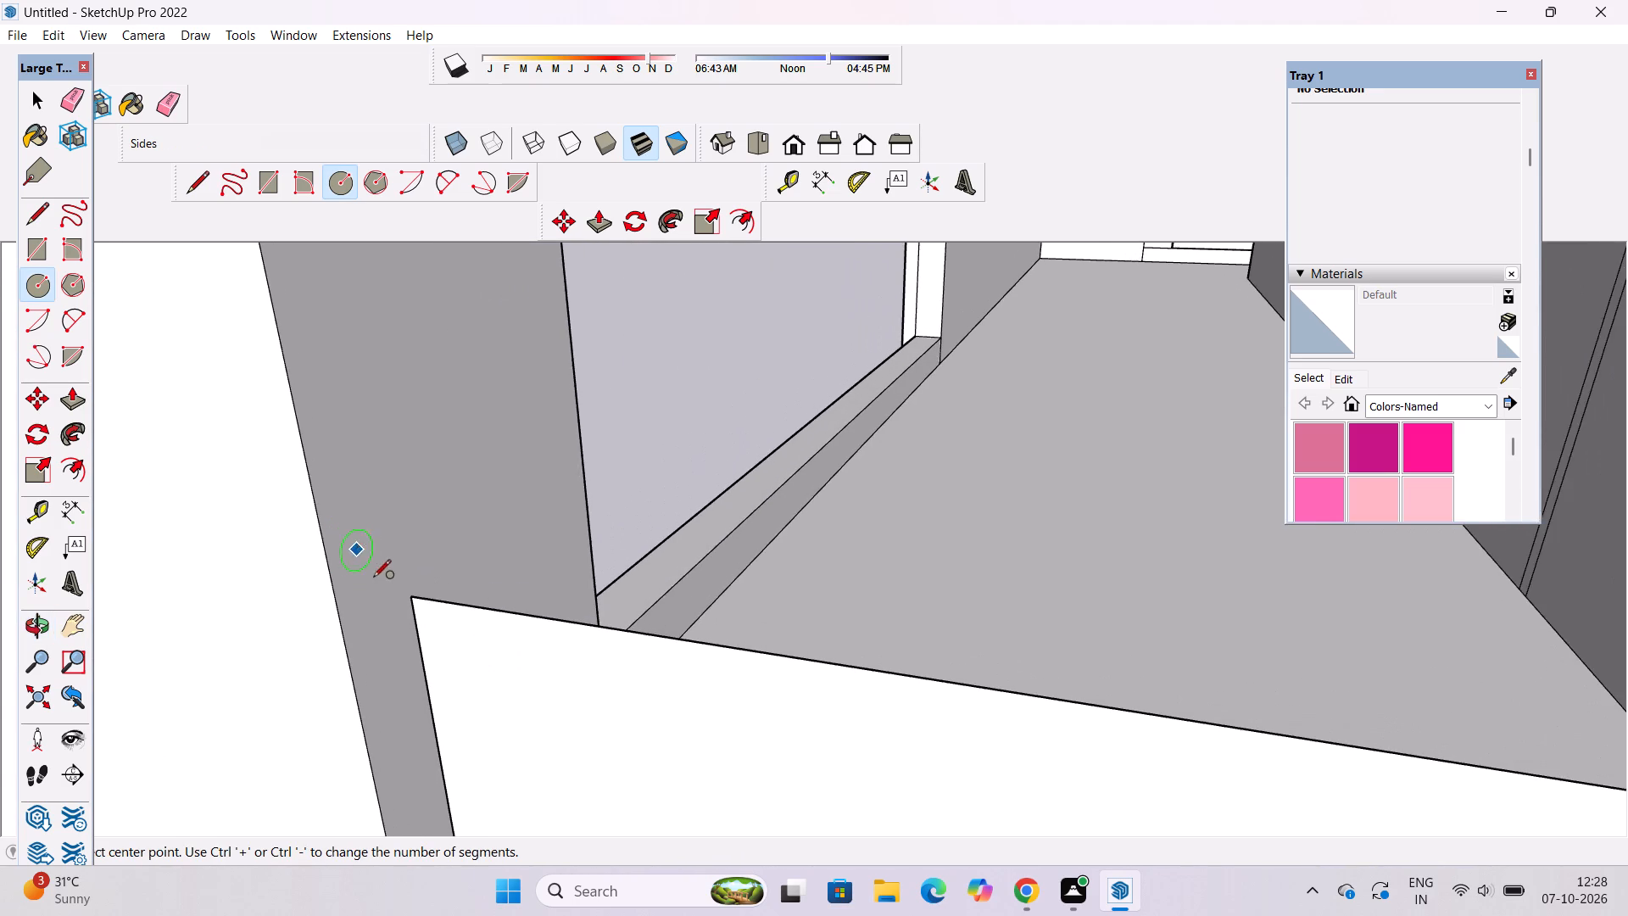
pyautogui.scroll(4, 373, 578)
pyautogui.click(421, 601)
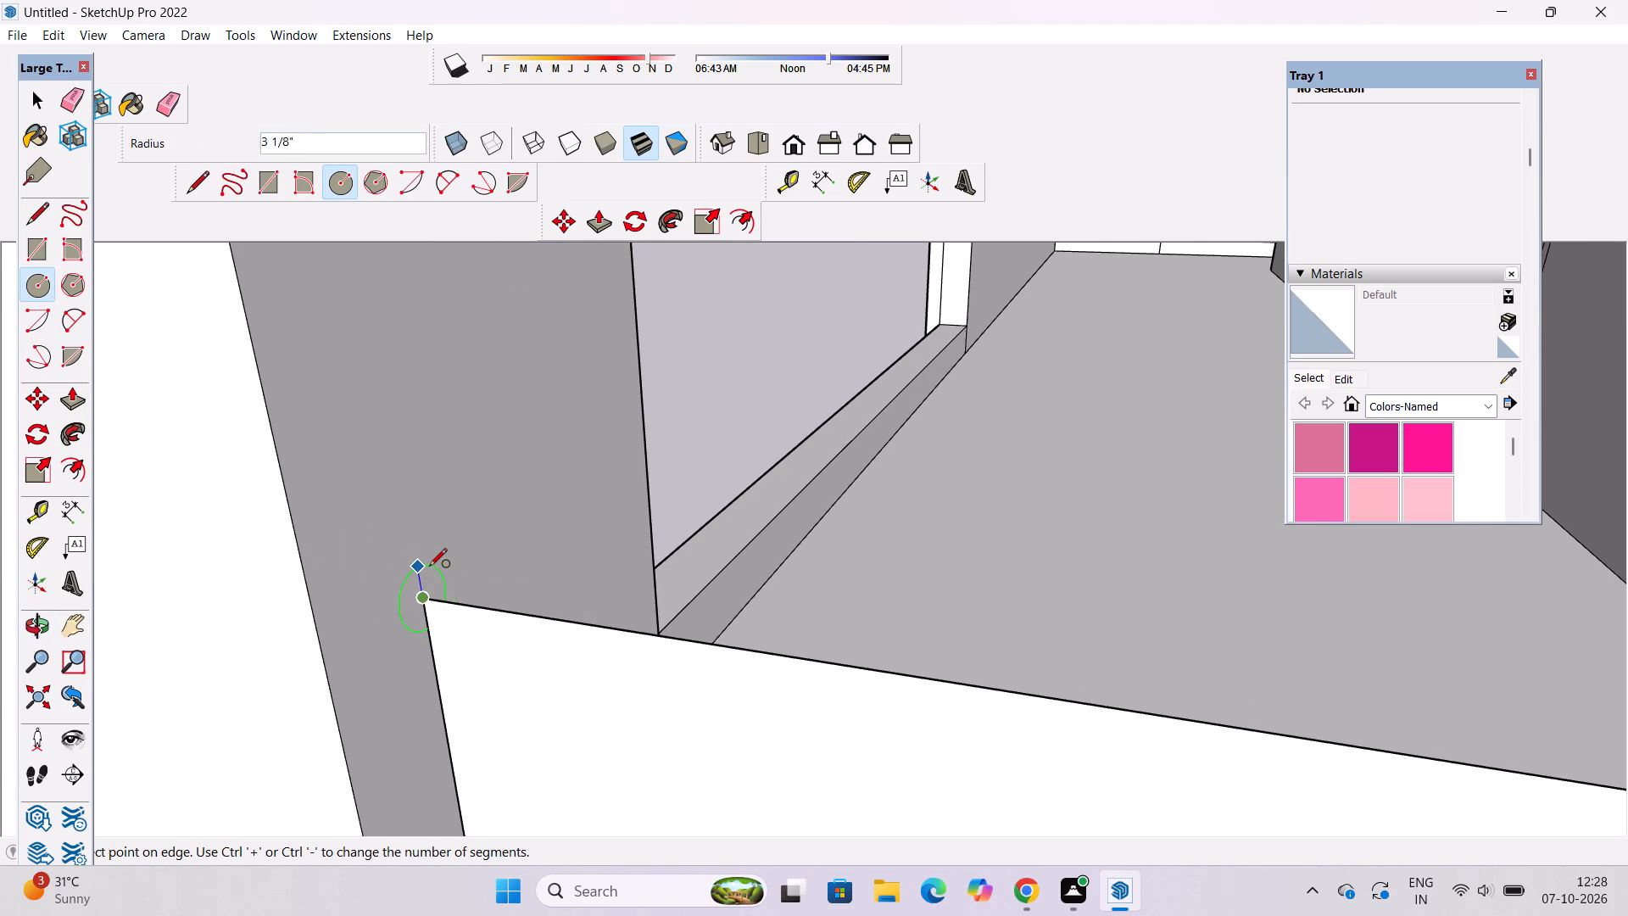
pyautogui.write('3"')
pyautogui.press('Return')
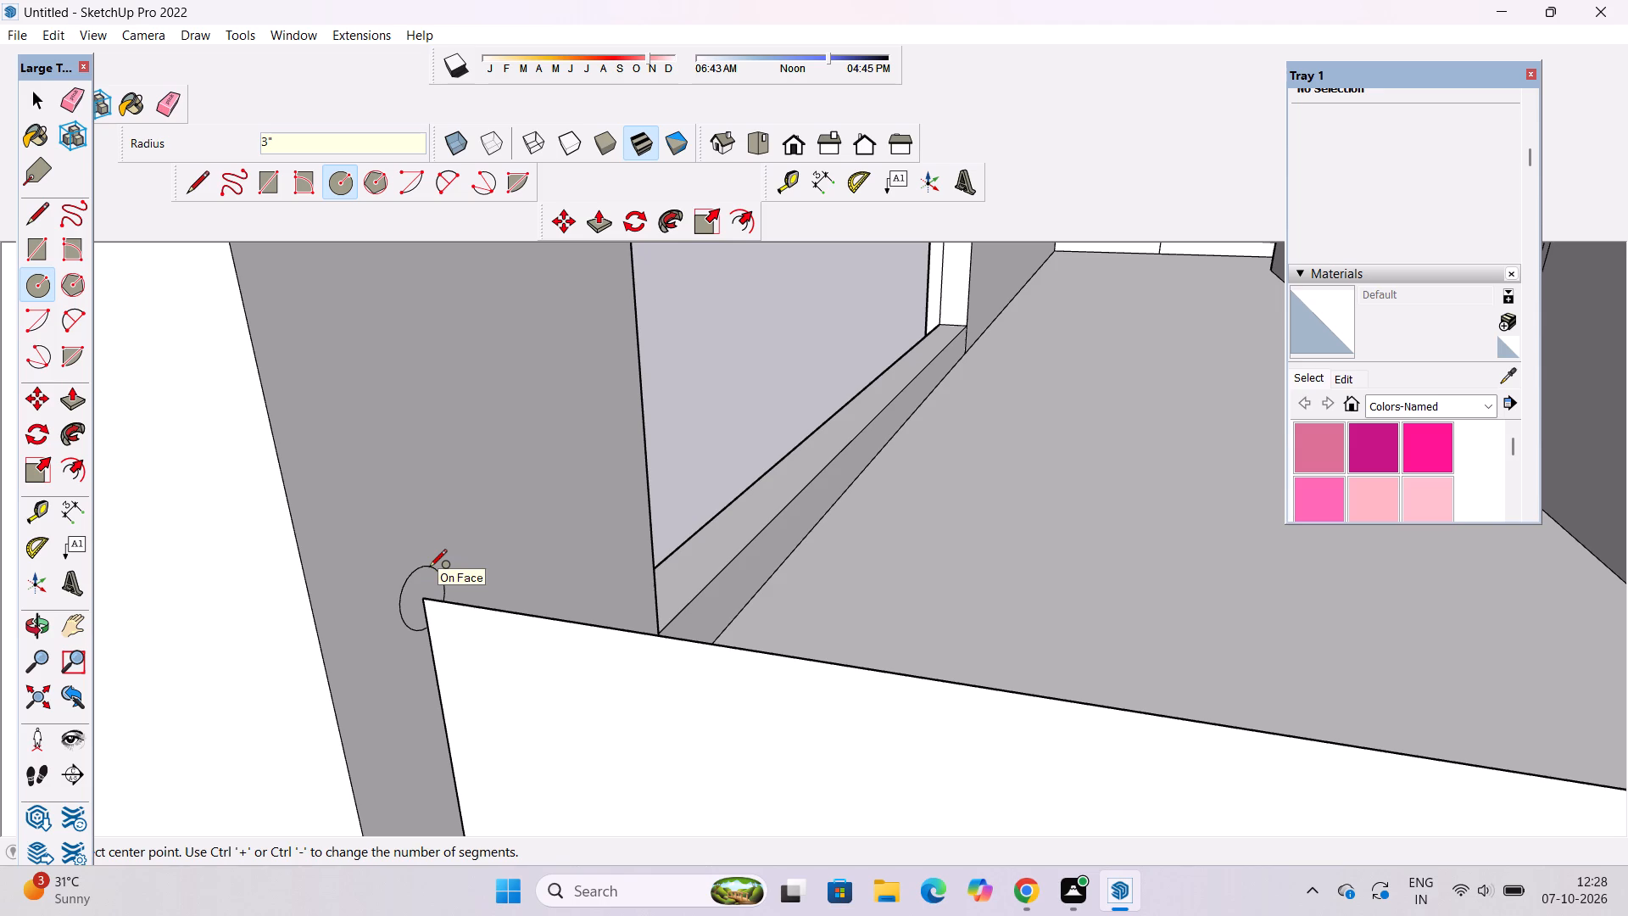
pyautogui.press('space')
# Set the rail circle's segment count to 20, then change it to 50.
pyautogui.scroll(-5, 389, 560)
pyautogui.scroll(5, 410, 584)
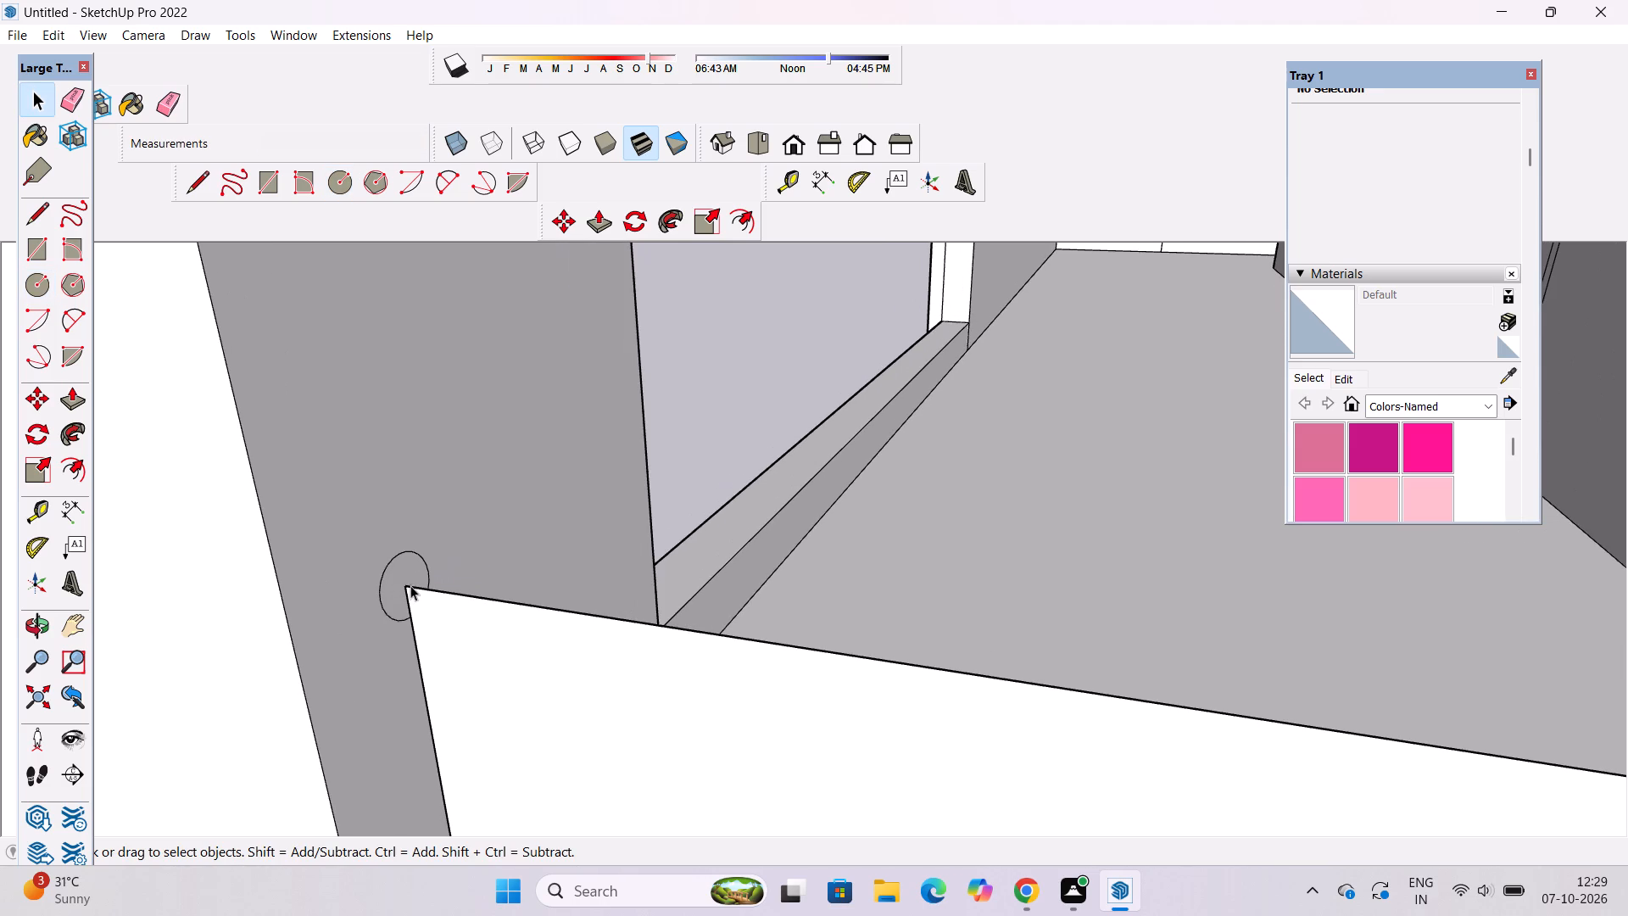
pyautogui.scroll(5, 410, 589)
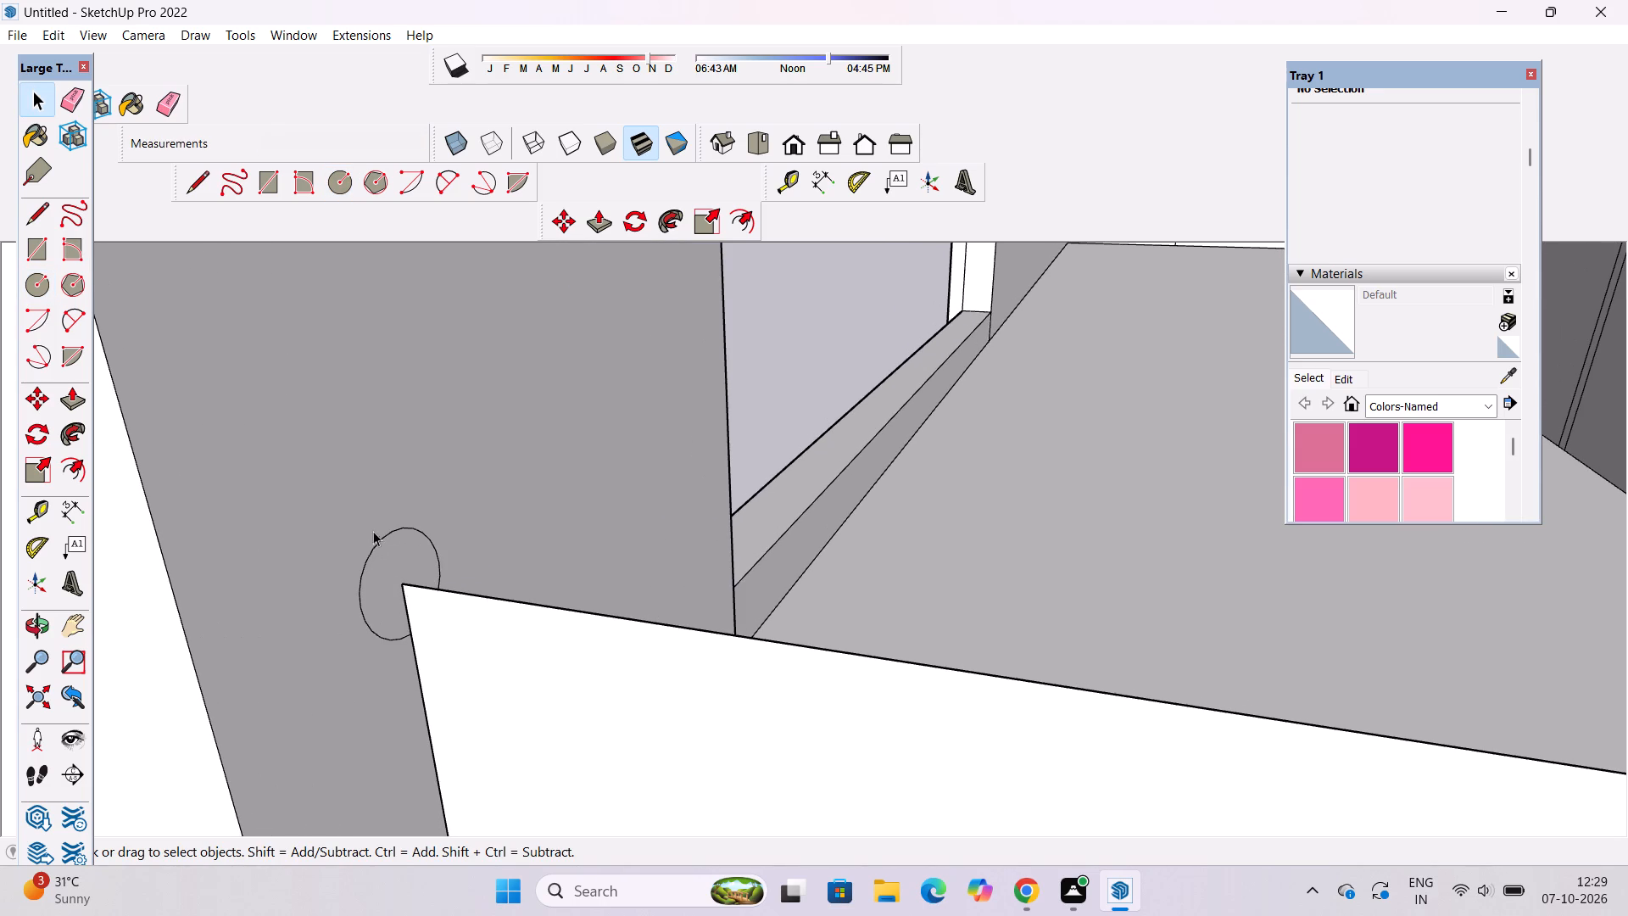
pyautogui.click(370, 554)
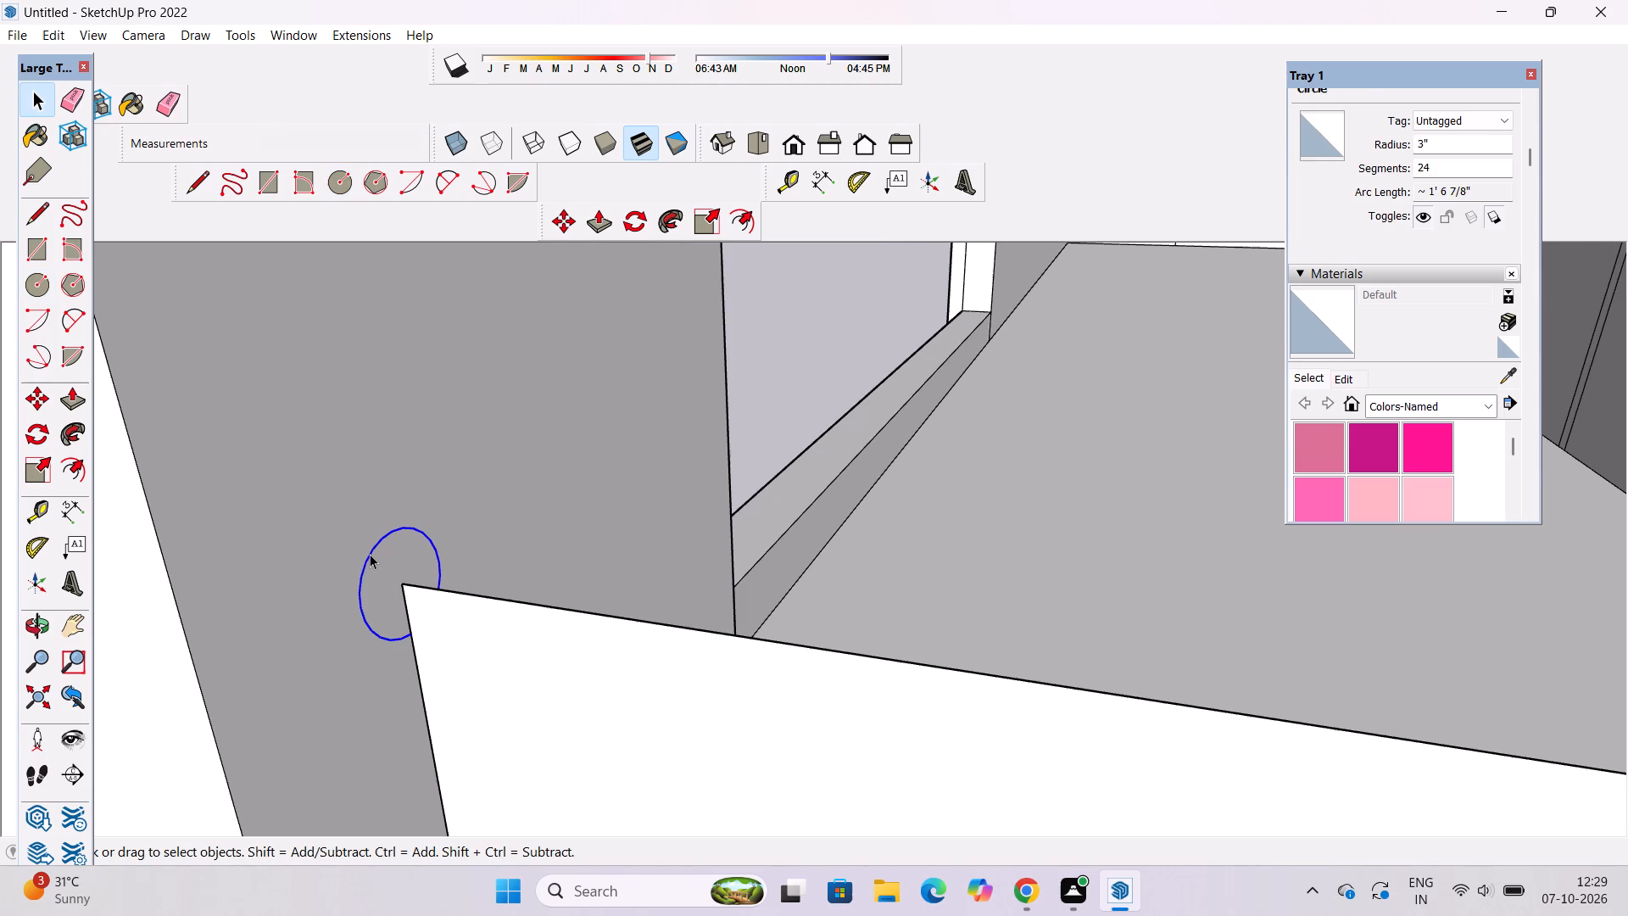
pyautogui.click(1432, 174)
pyautogui.press('BackSpace')
pyautogui.press('BackSpace')
pyautogui.press('BackSpace')
pyautogui.press('BackSpace')
pyautogui.press('BackSpace')
pyautogui.press('BackSpace')
pyautogui.press('BackSpace')
pyautogui.press('BackSpace')
pyautogui.press('BackSpace')
pyautogui.press('BackSpace')
pyautogui.press('BackSpace')
pyautogui.press('BackSpace')
pyautogui.press('BackSpace')
pyautogui.press('BackSpace')
pyautogui.write('20')
pyautogui.press('Return')
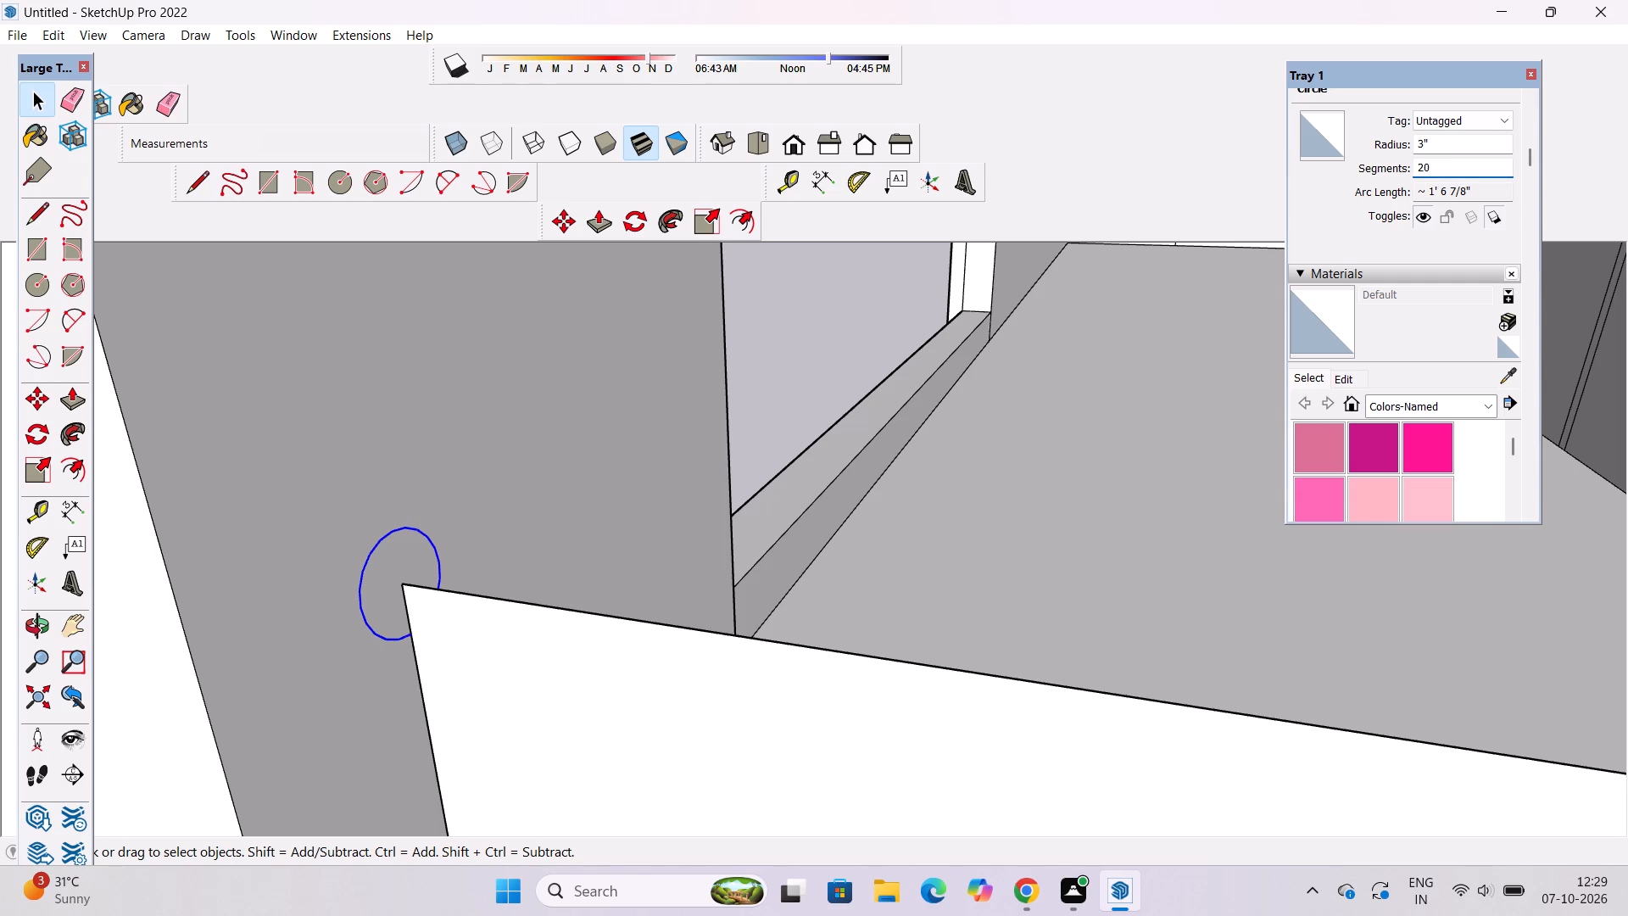
pyautogui.press('BackSpace')
pyautogui.press('BackSpace')
pyautogui.press('BackSpace')
pyautogui.press('BackSpace')
pyautogui.press('BackSpace')
pyautogui.press('BackSpace')
pyautogui.press('BackSpace')
pyautogui.press('BackSpace')
pyautogui.press('BackSpace')
pyautogui.write('50')
pyautogui.press('Return')
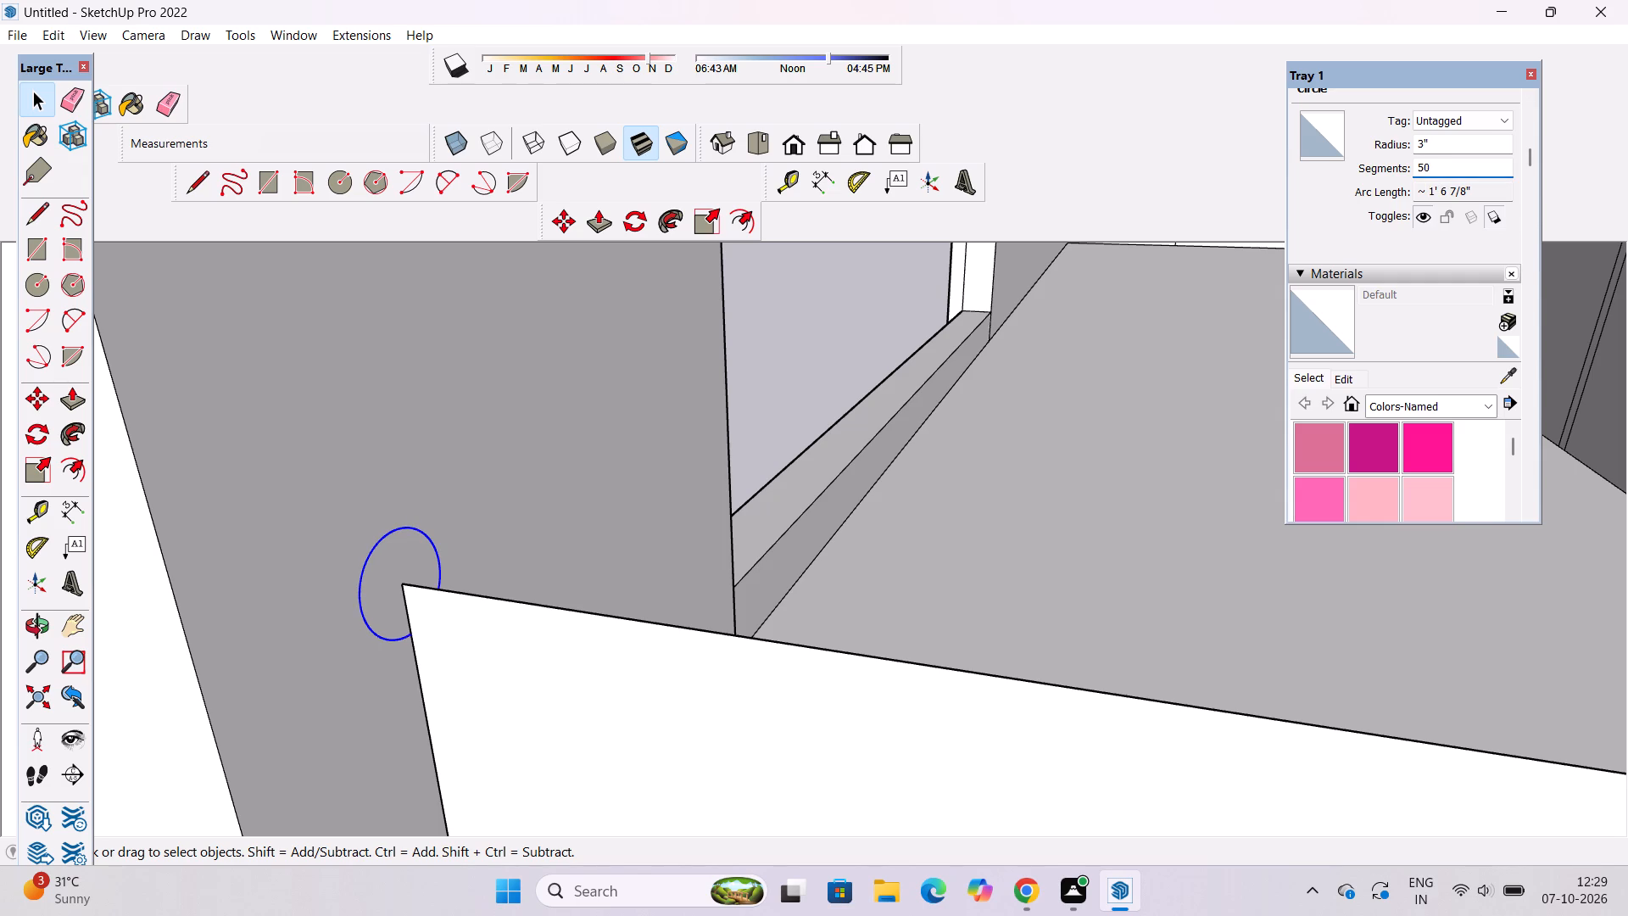
pyautogui.click(807, 358)
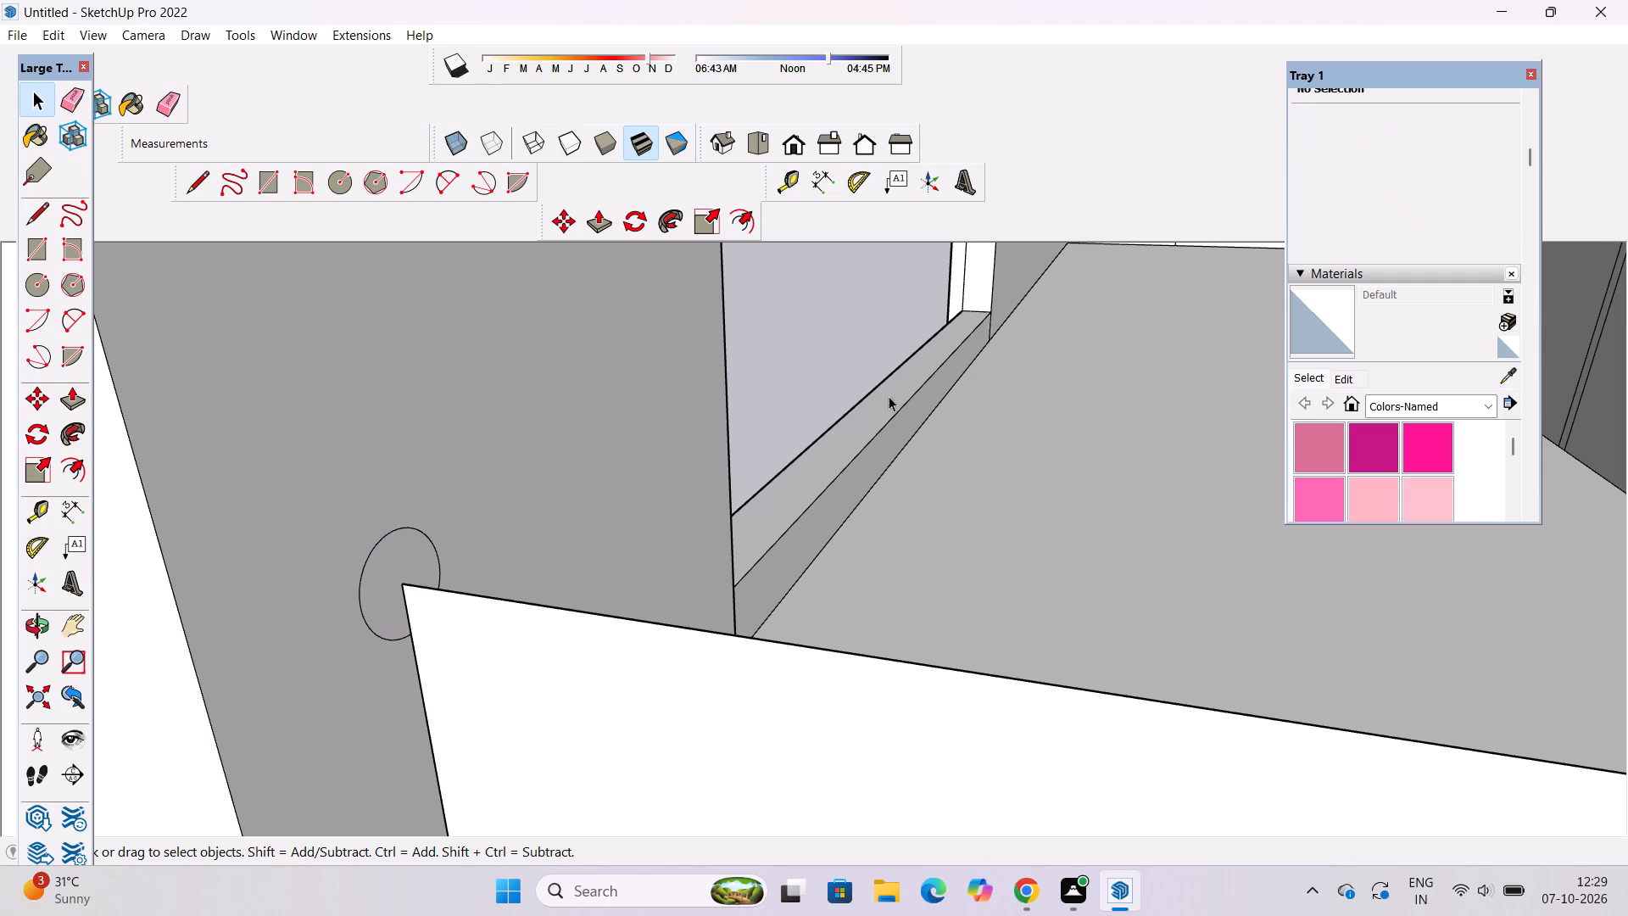
# Extrude the circle along the wider bay panel's top edge with Follow Me to form the round rail.
pyautogui.scroll(-1, 883, 423)
pyautogui.scroll(5, 786, 489)
pyautogui.scroll(-3, 750, 491)
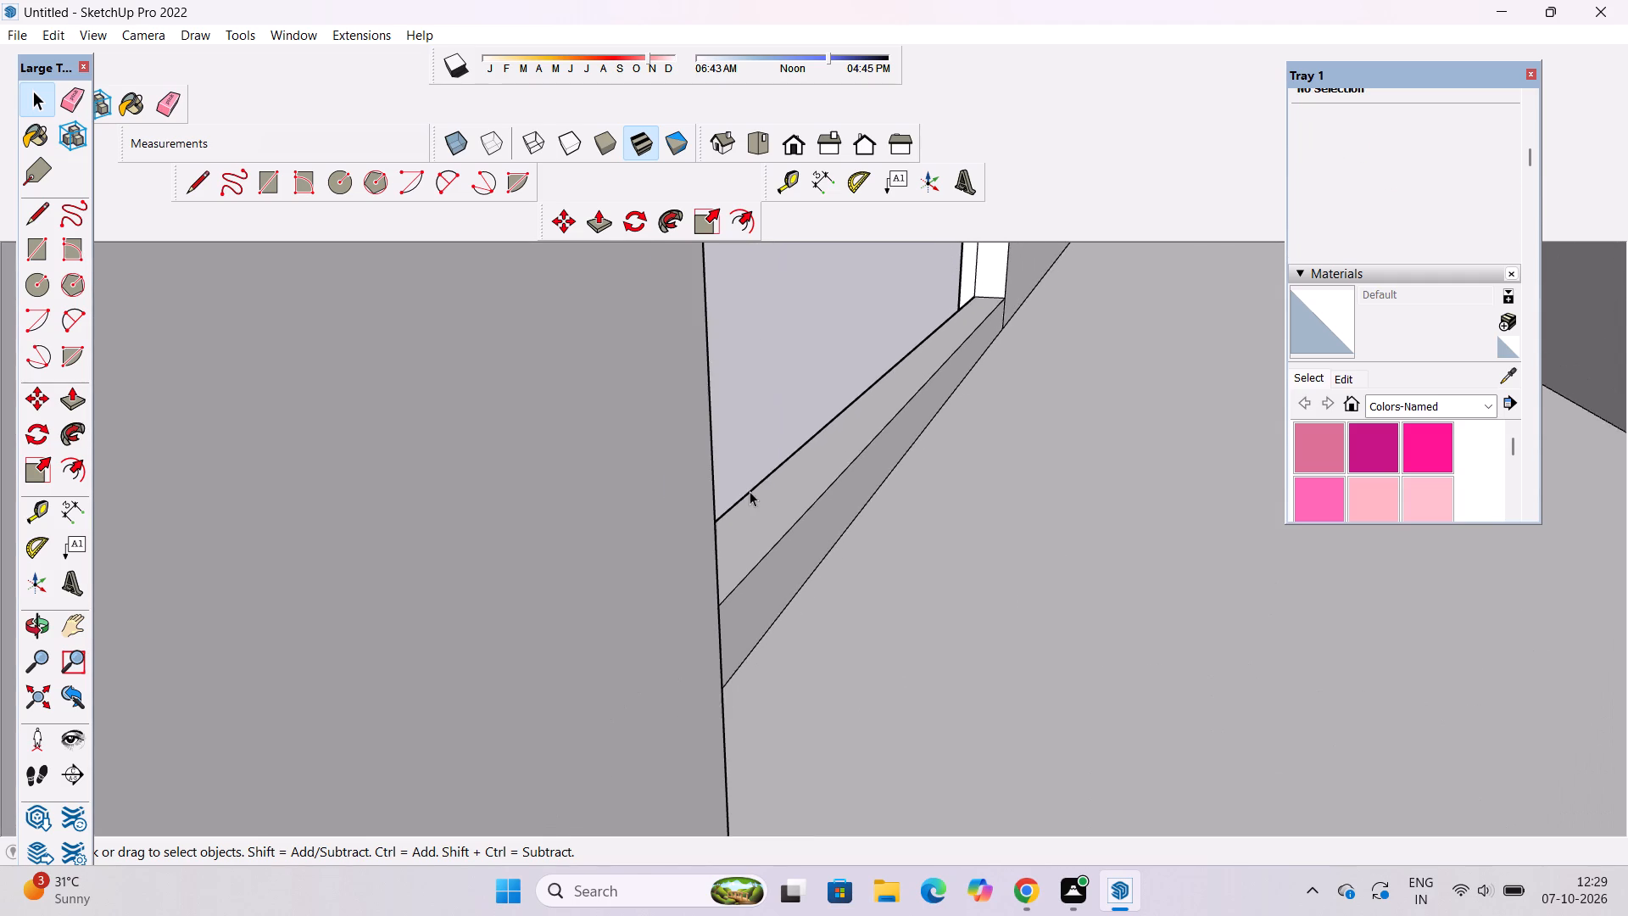
pyautogui.scroll(-3, 951, 429)
pyautogui.scroll(3, 923, 435)
pyautogui.scroll(-2, 891, 442)
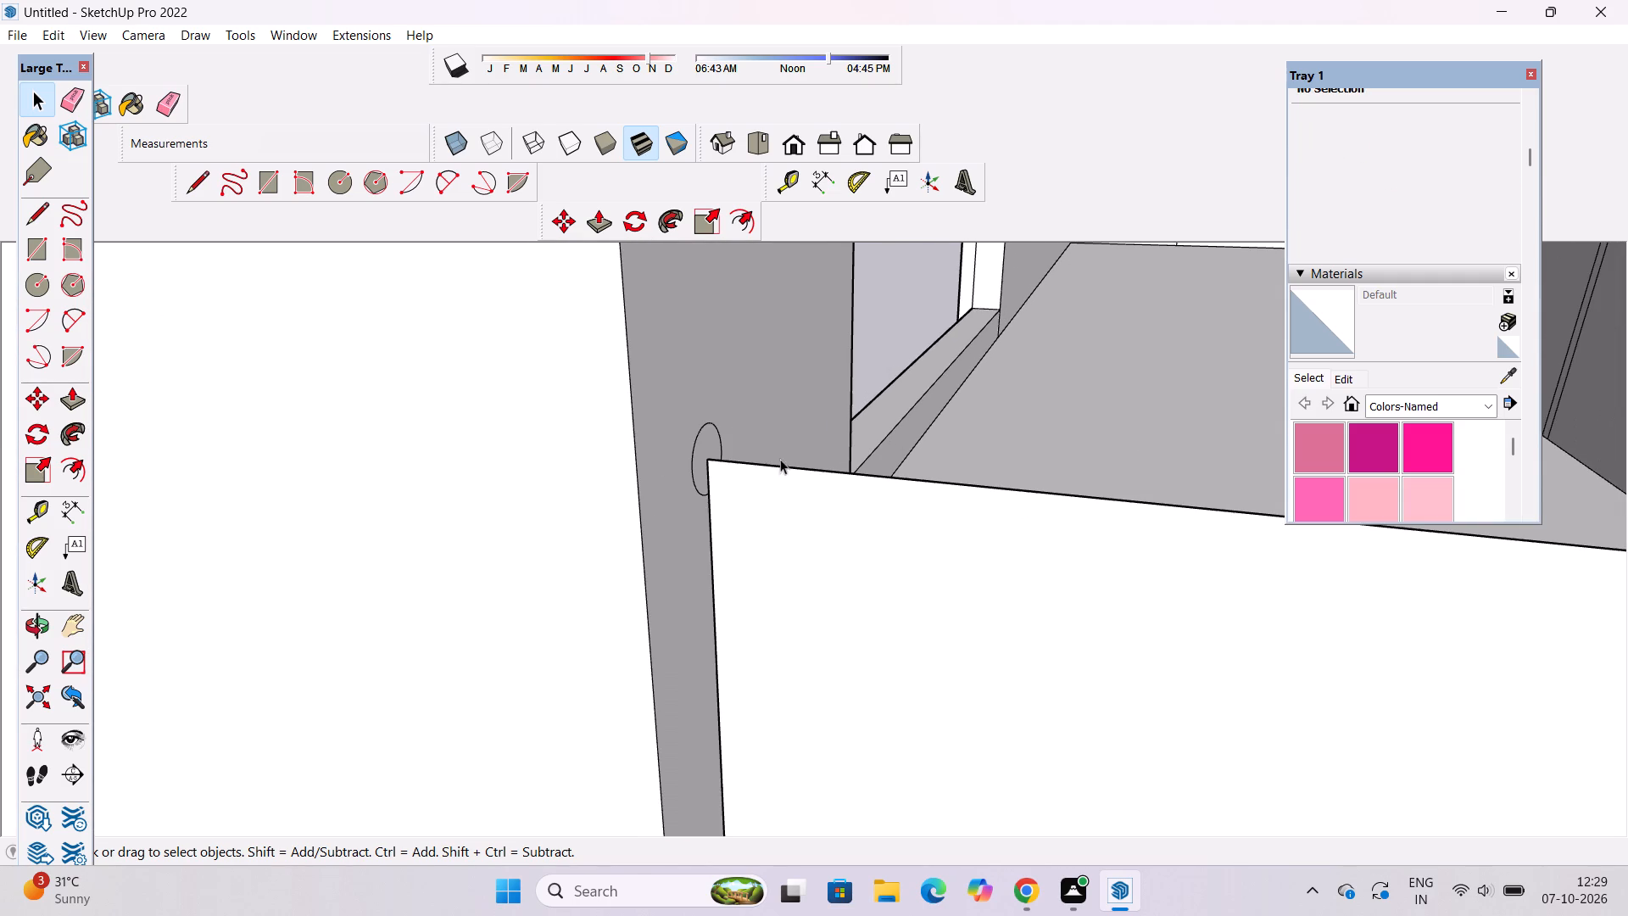
pyautogui.keyDown('shift'); pyautogui.doubleClick(711, 439); pyautogui.keyUp('shift')
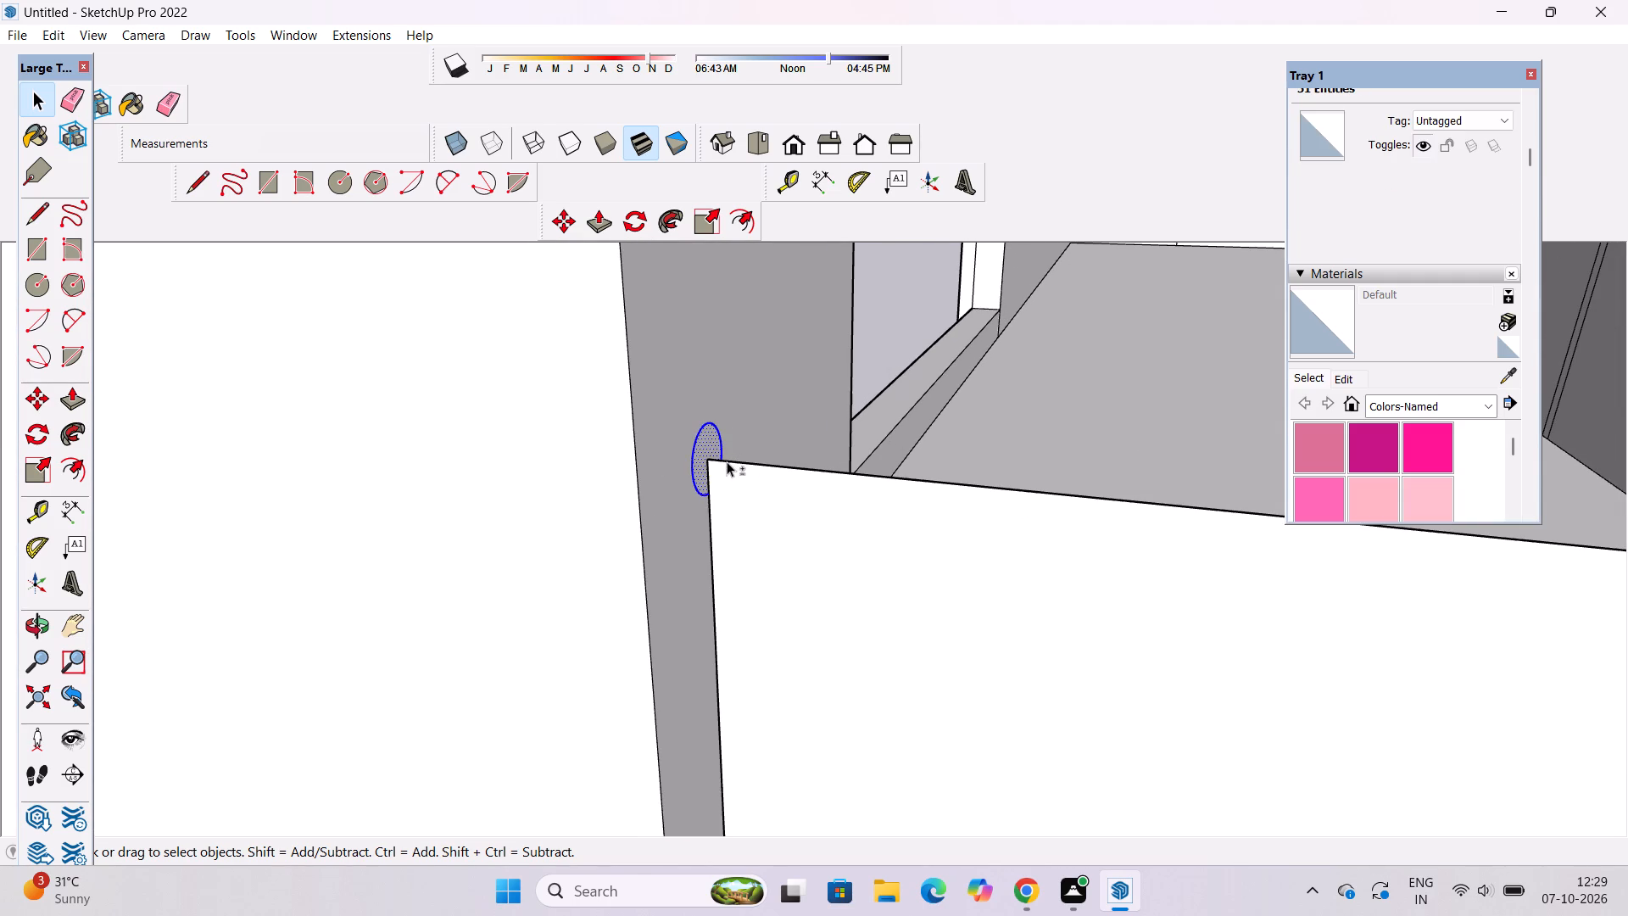
pyautogui.keyDown('shift'); pyautogui.click(727, 461); pyautogui.keyUp('shift')
pyautogui.click(80, 429)
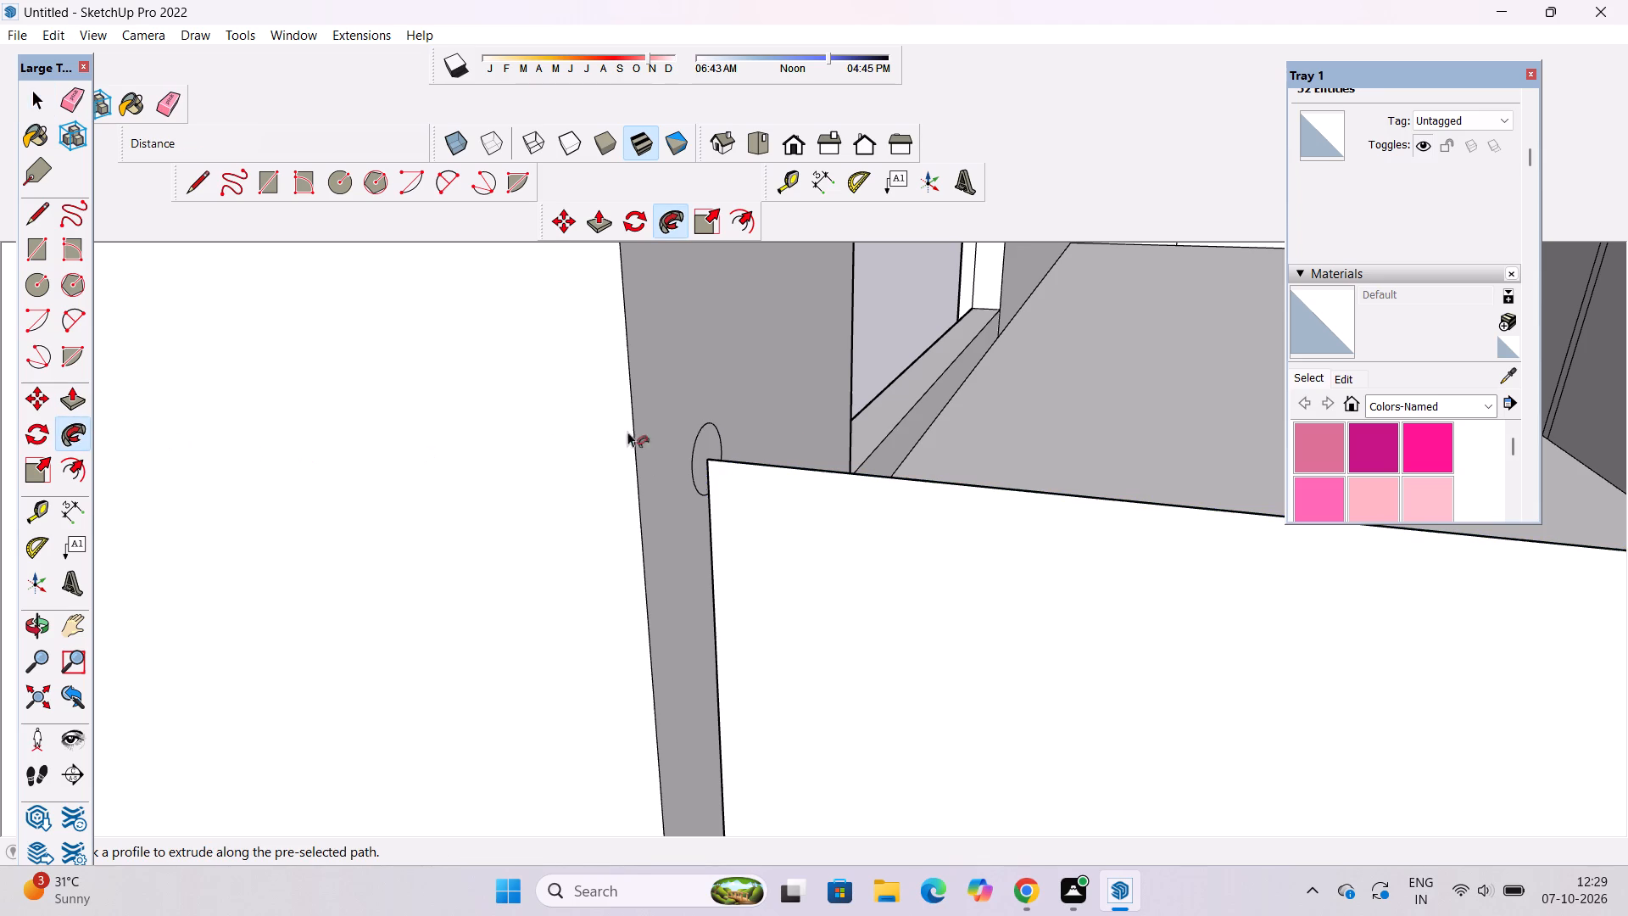
pyautogui.click(706, 460)
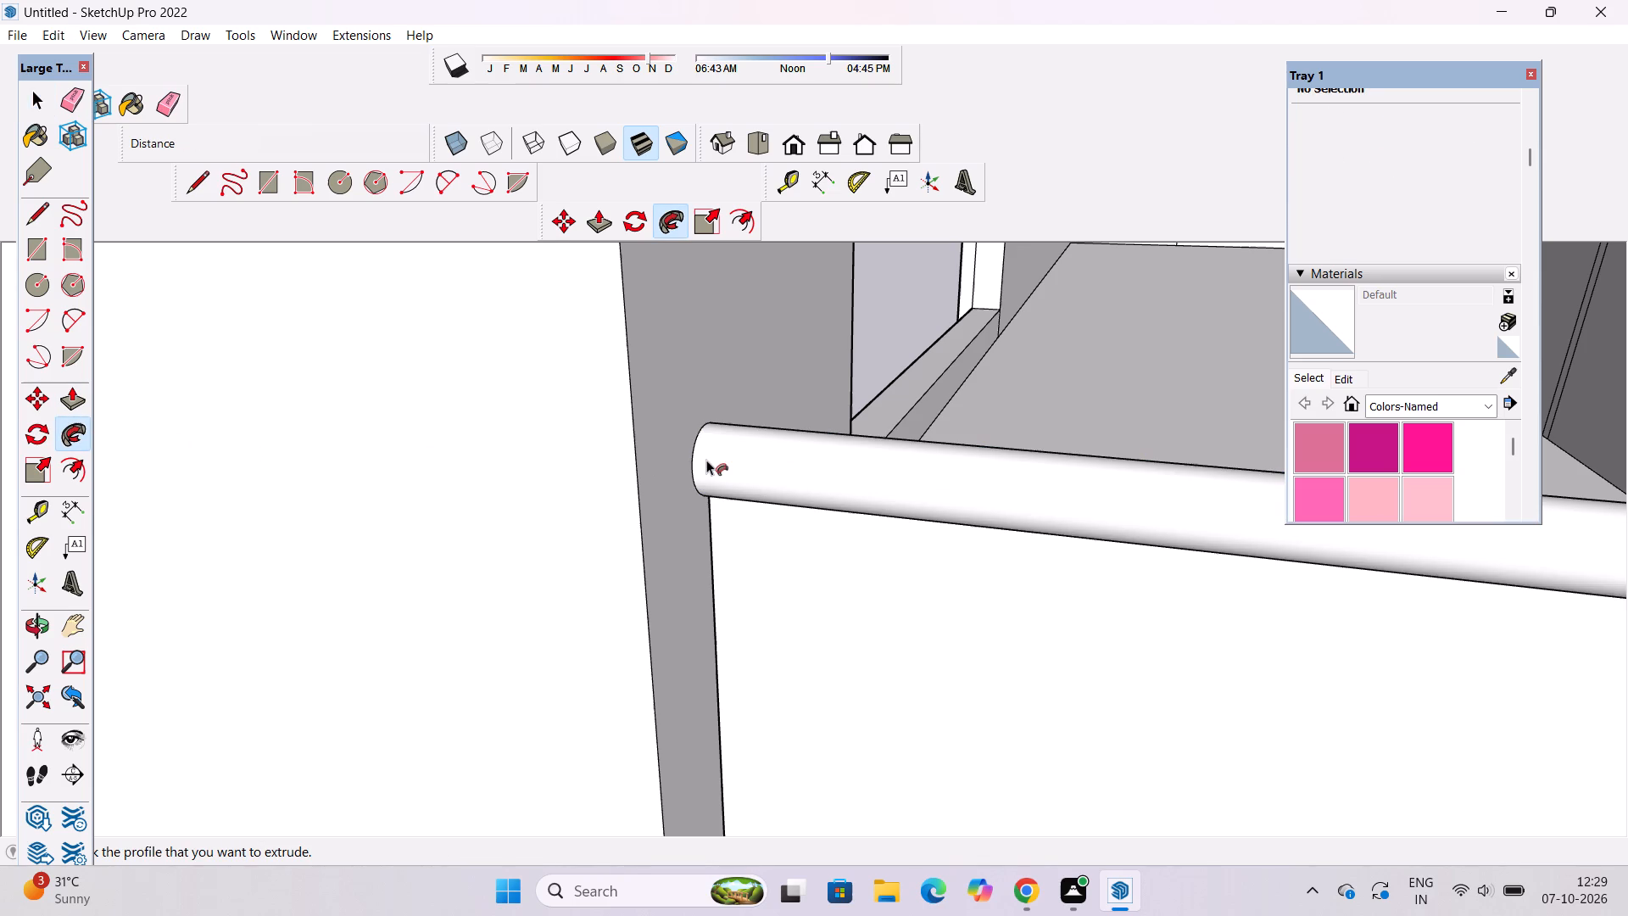
pyautogui.press('space')
# Push/Pull the wider bay's panel face below the rail by 1.5".
pyautogui.press('o')
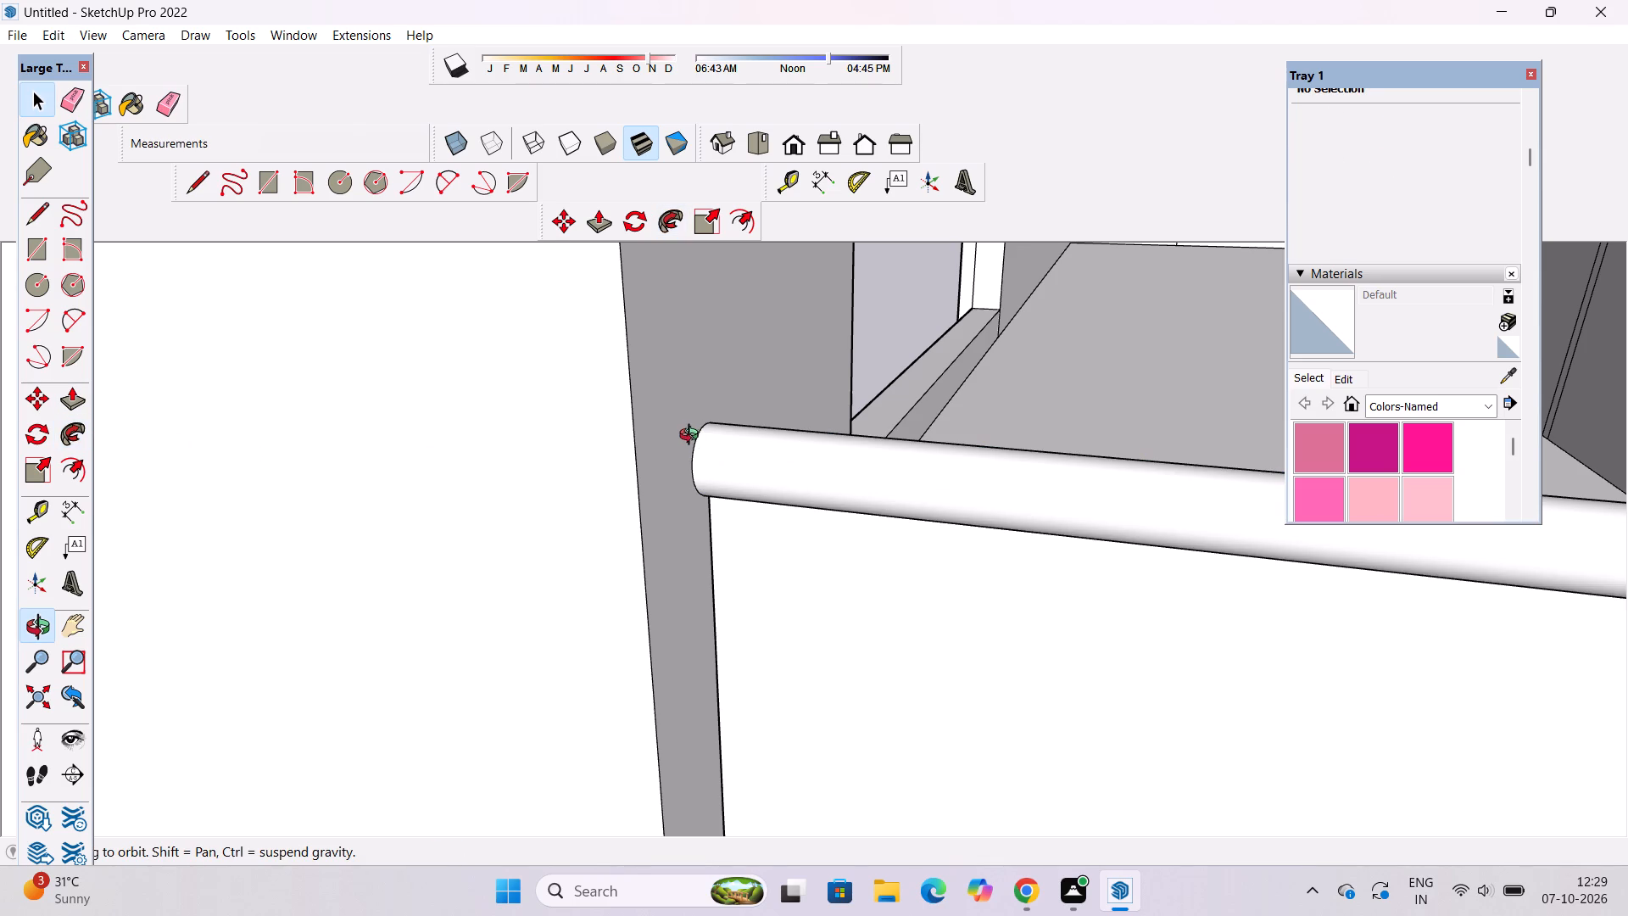
pyautogui.scroll(-1, 705, 435)
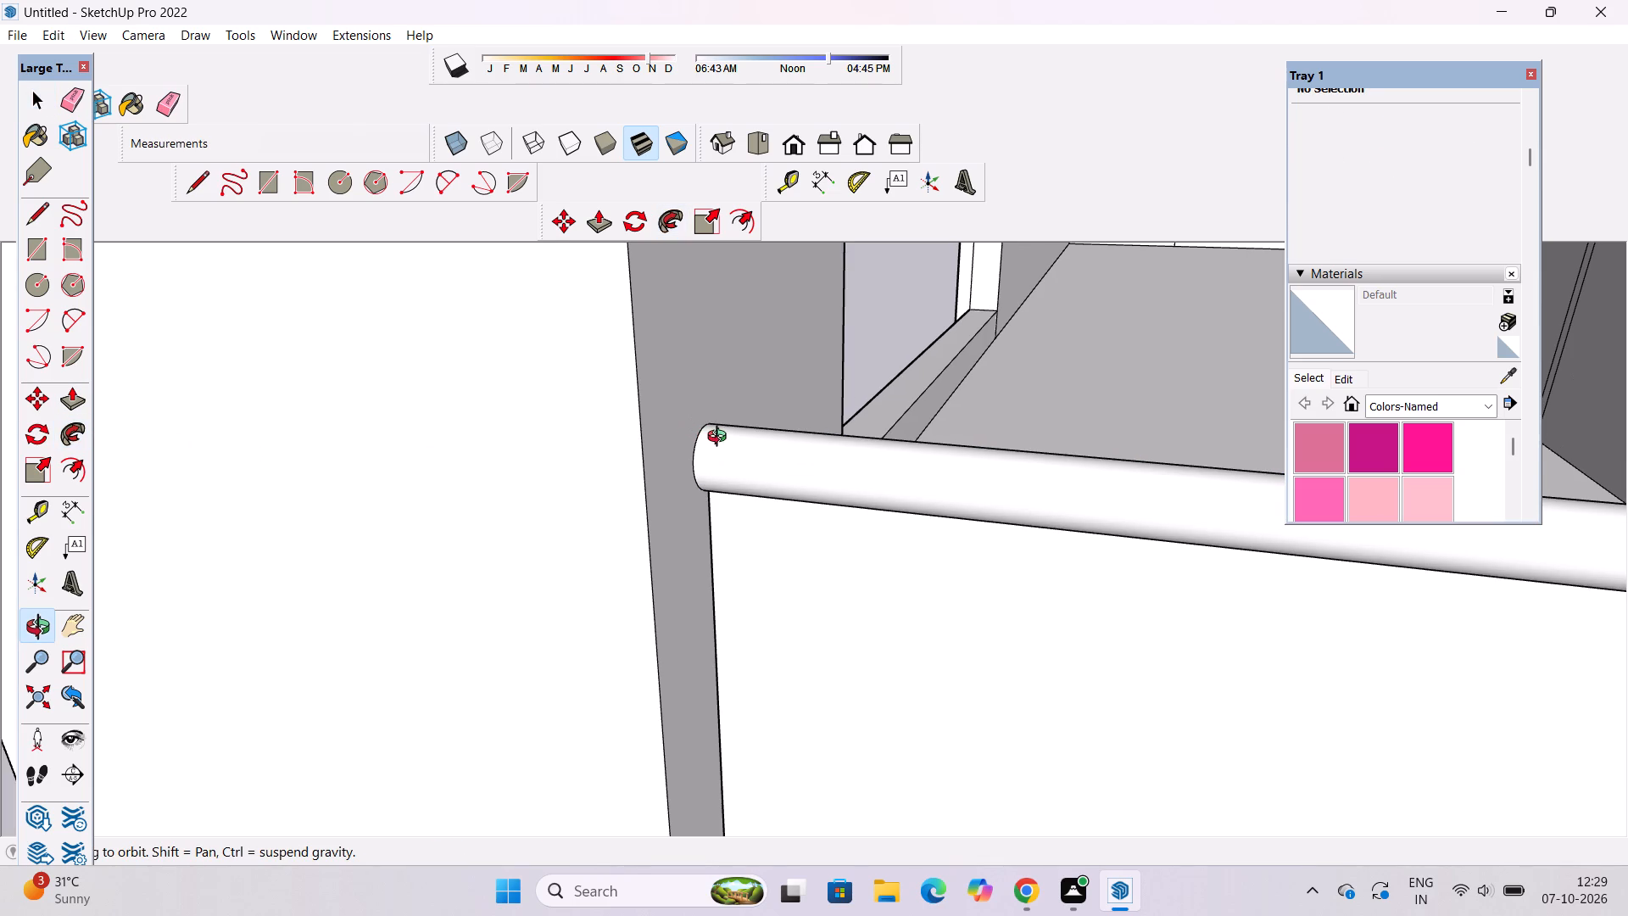
pyautogui.keyDown('shift'); pyautogui.moveTo(783, 505); pyautogui.dragTo(750, 519); pyautogui.keyUp('shift')
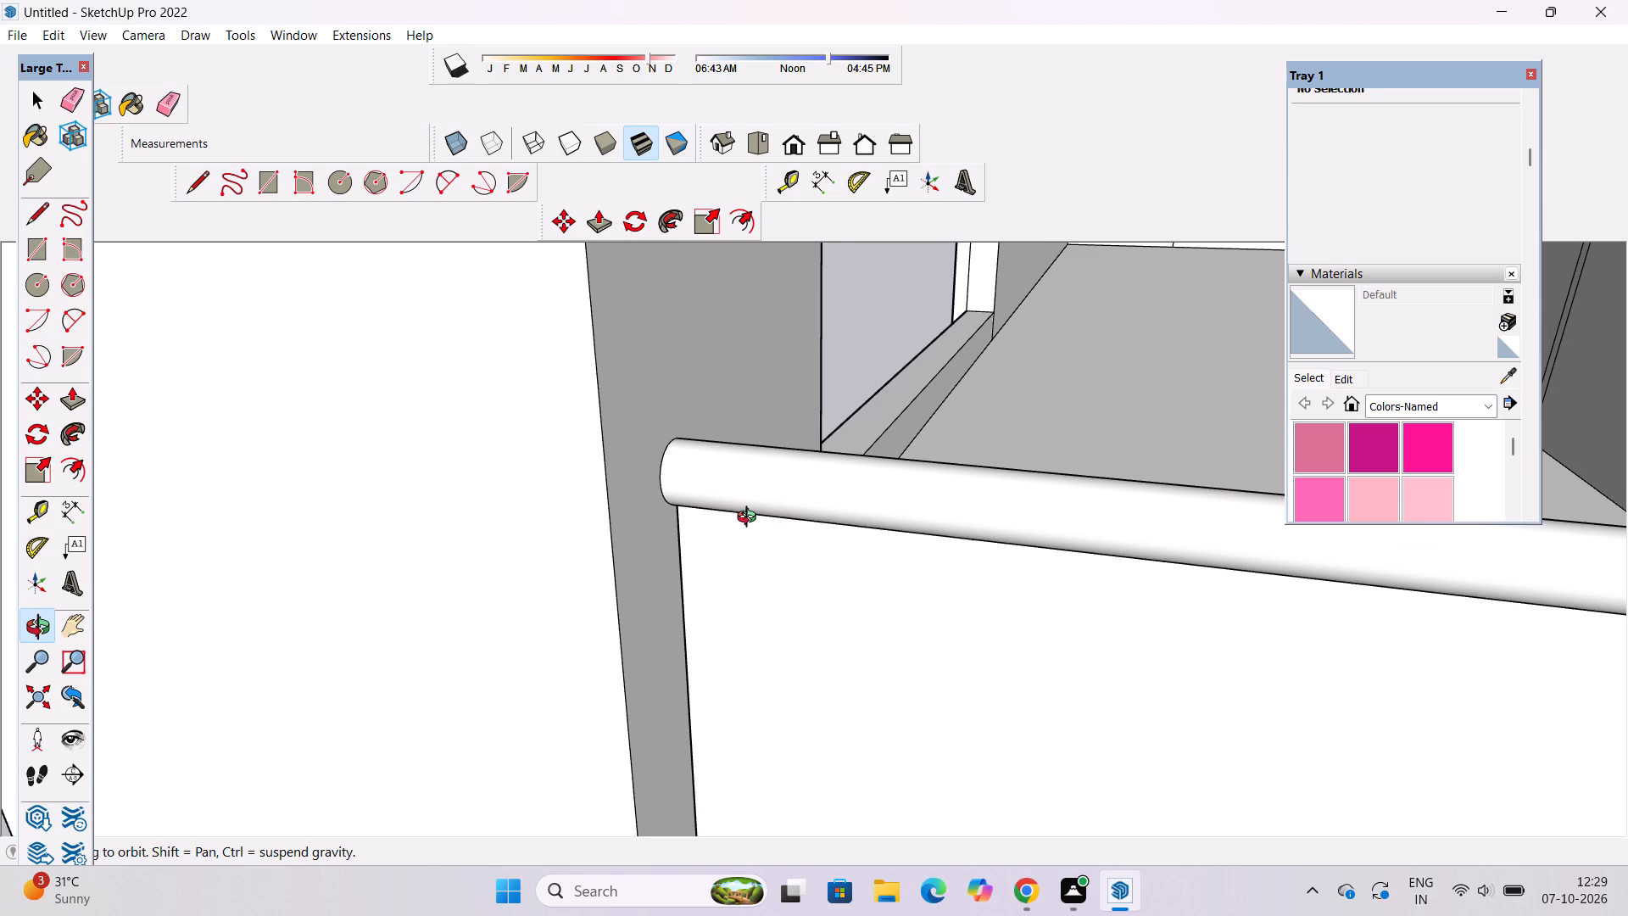
pyautogui.keyDown('shift'); pyautogui.moveTo(780, 524); pyautogui.dragTo(725, 535); pyautogui.keyUp('shift')
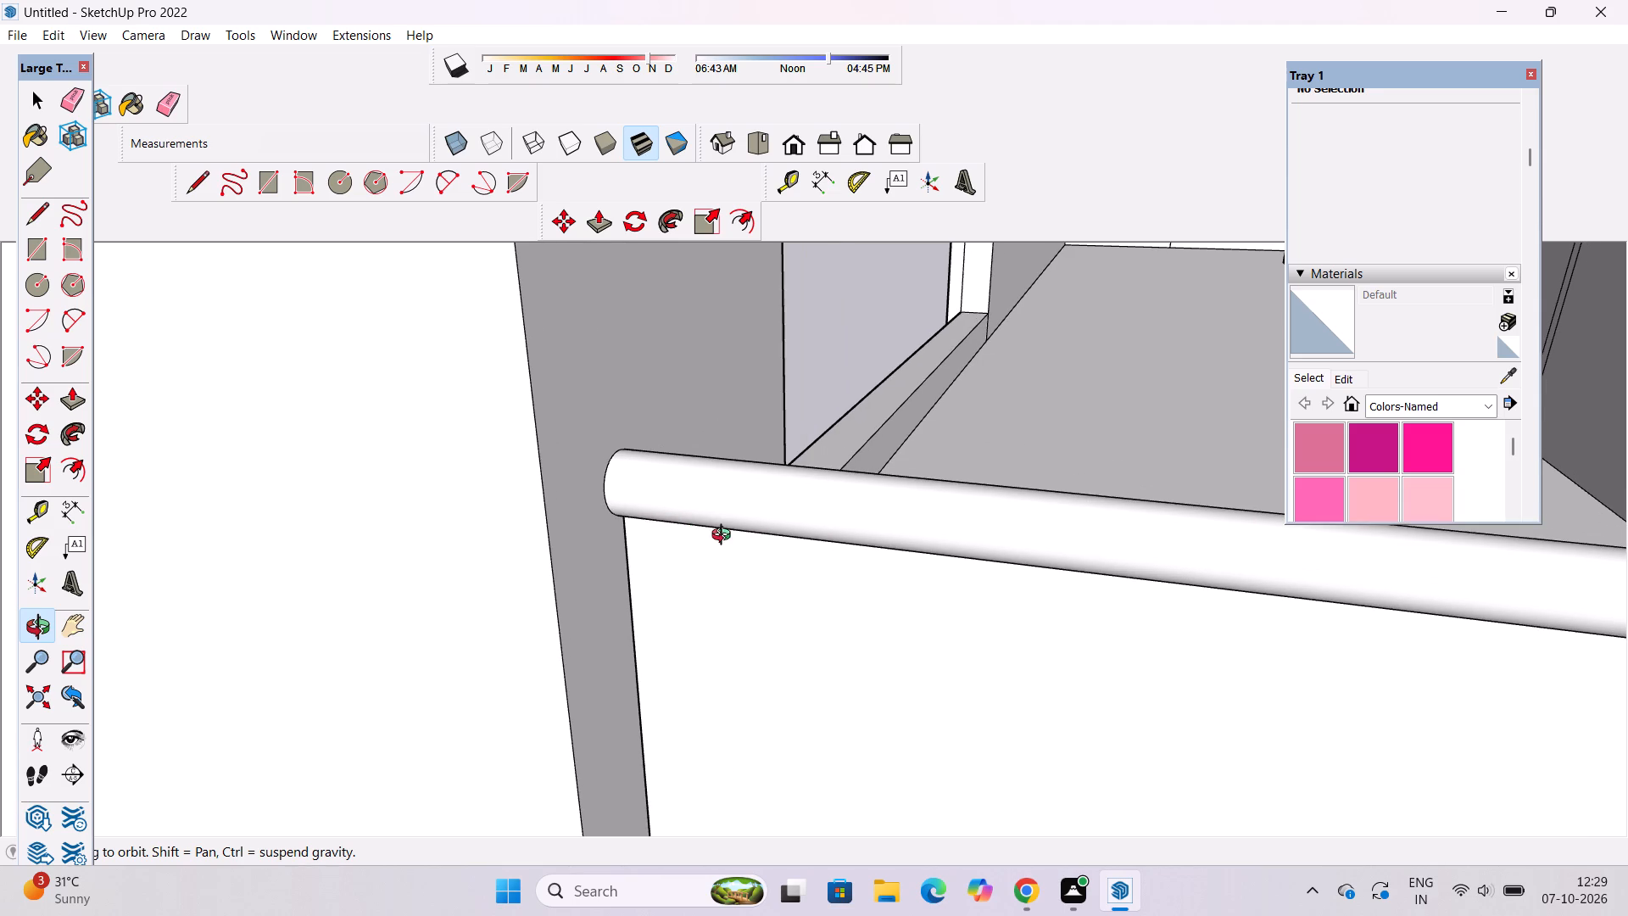
pyautogui.scroll(-2, 730, 549)
pyautogui.keyDown('shift'); pyautogui.moveTo(917, 592); pyautogui.dragTo(631, 410); pyautogui.keyUp('shift')
pyautogui.scroll(-6, 623, 405)
pyautogui.keyDown('shift'); pyautogui.moveTo(682, 469); pyautogui.dragTo(649, 460); pyautogui.keyUp('shift')
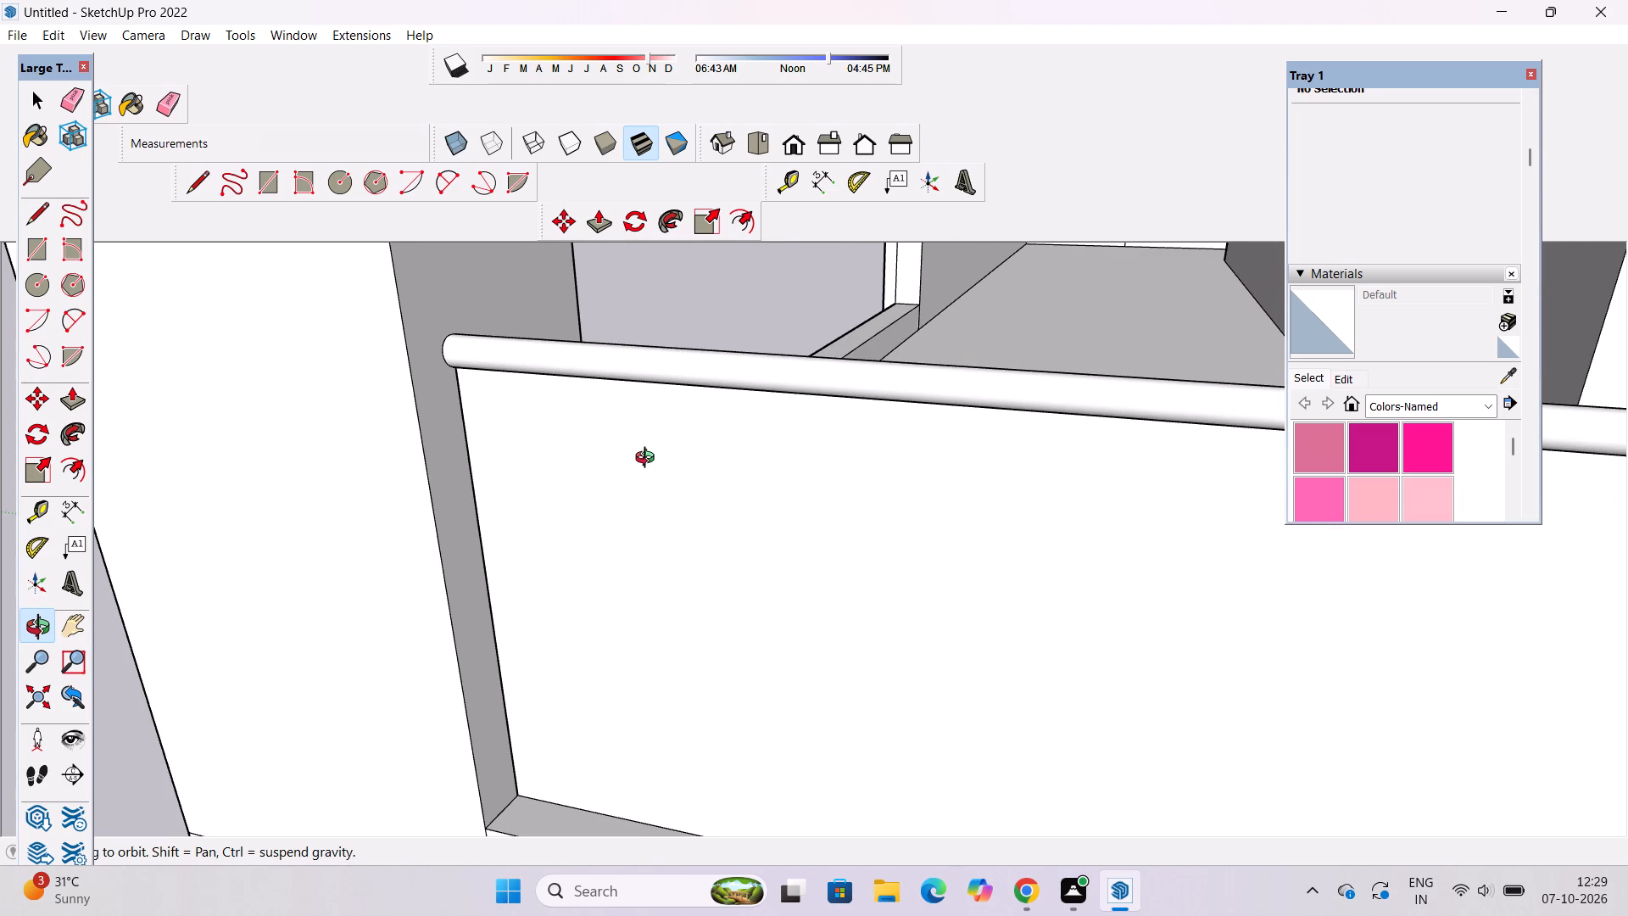
pyautogui.press('space')
pyautogui.click(706, 483)
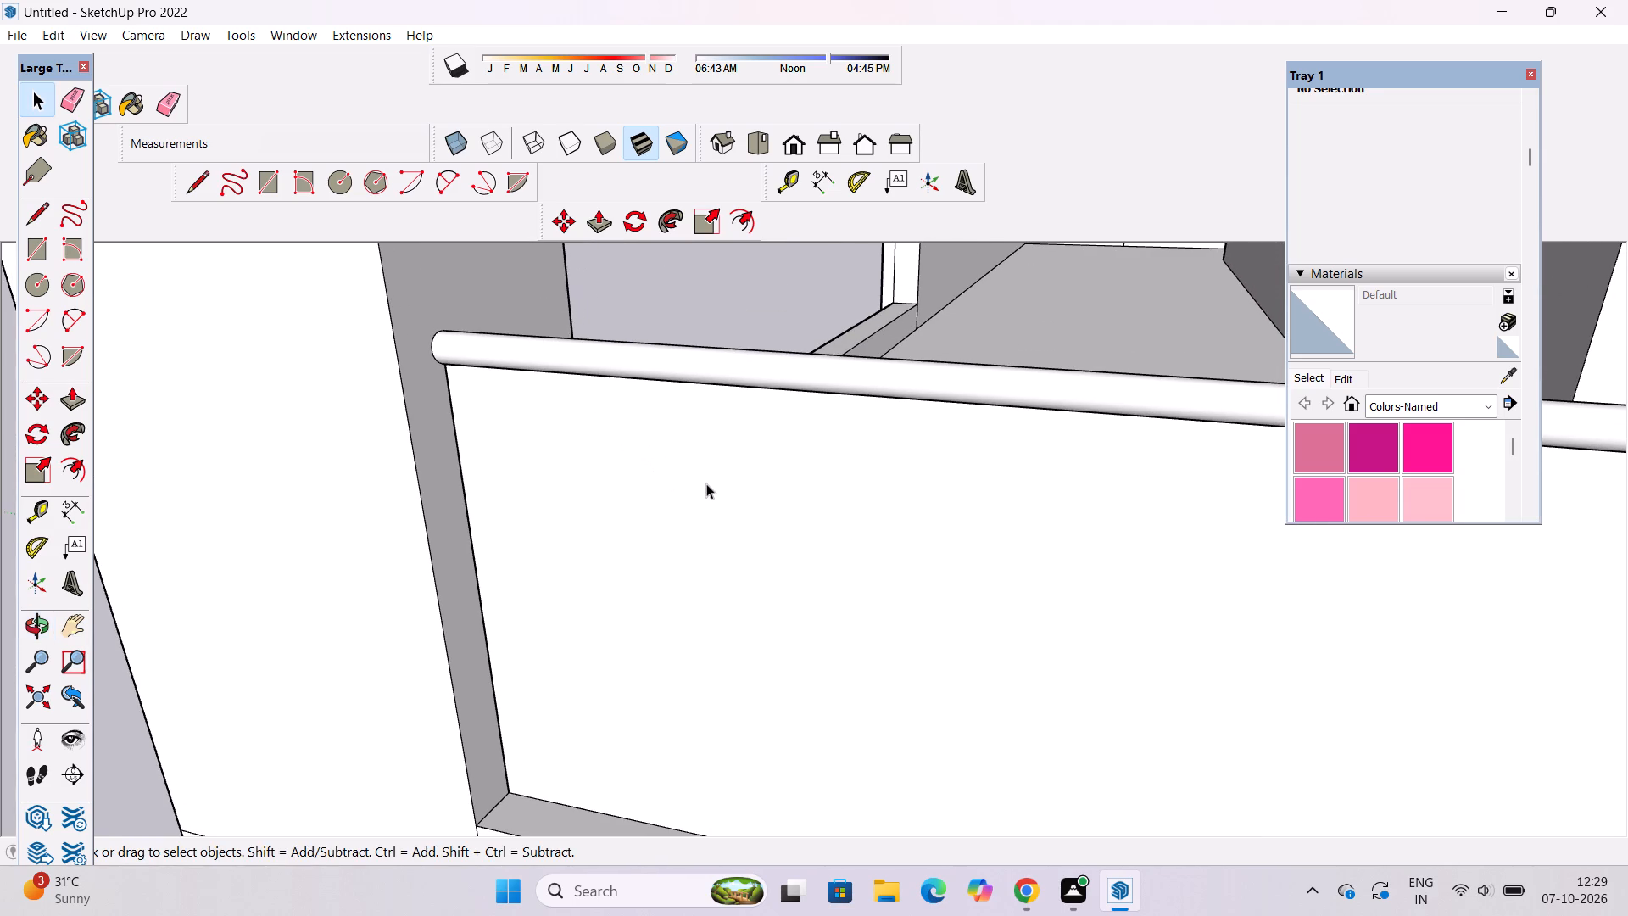
pyautogui.press('p')
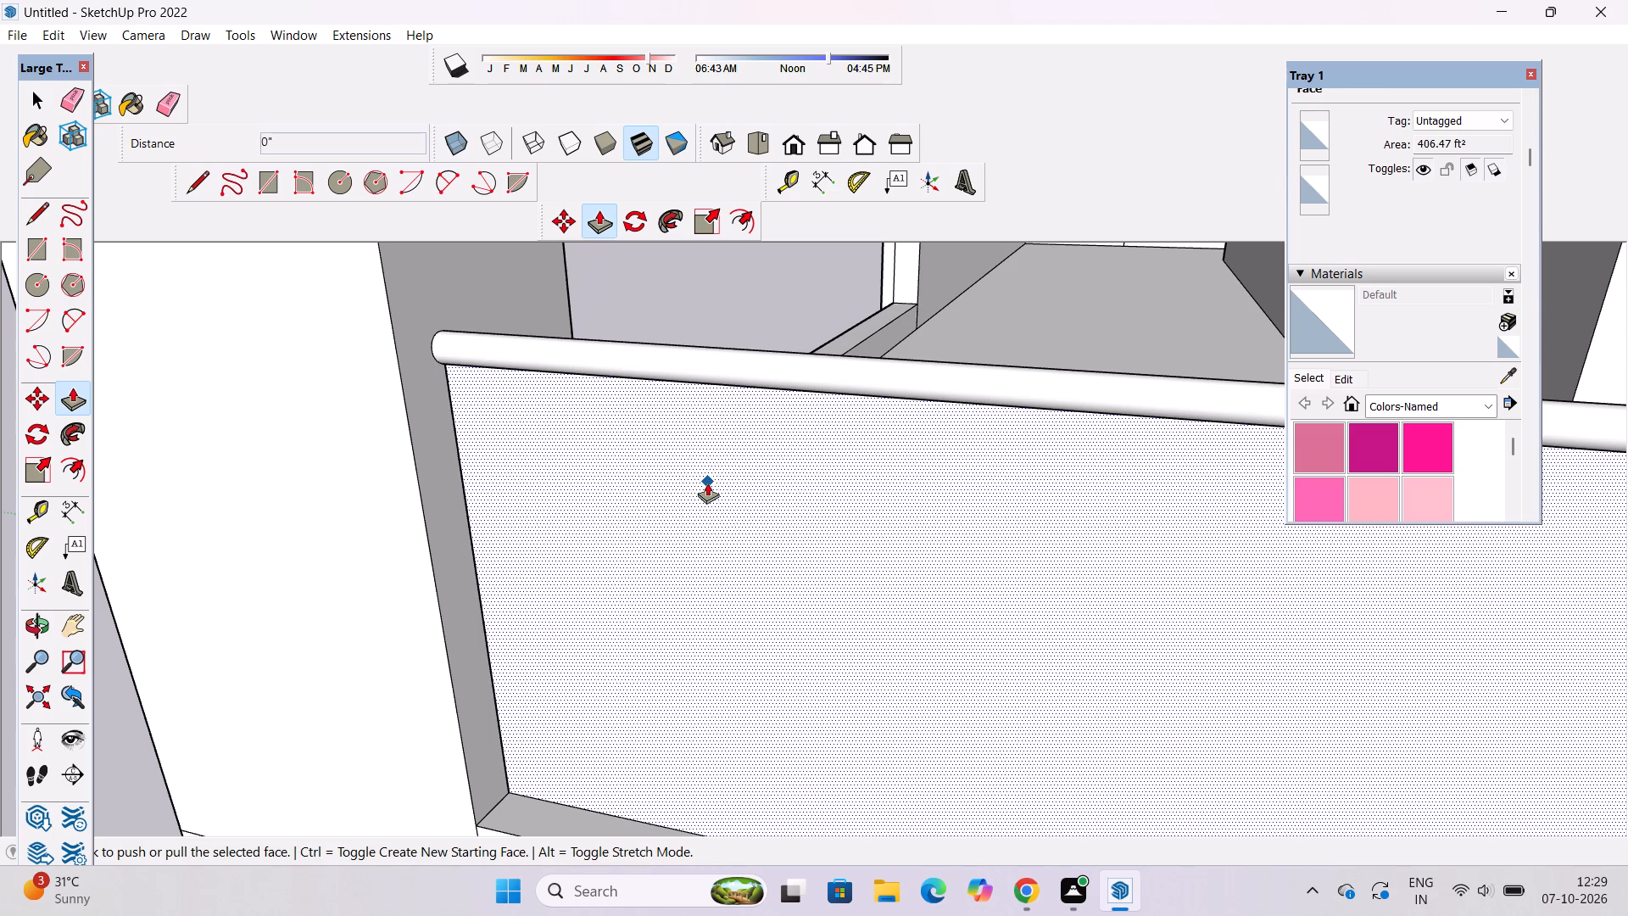
pyautogui.click(714, 476)
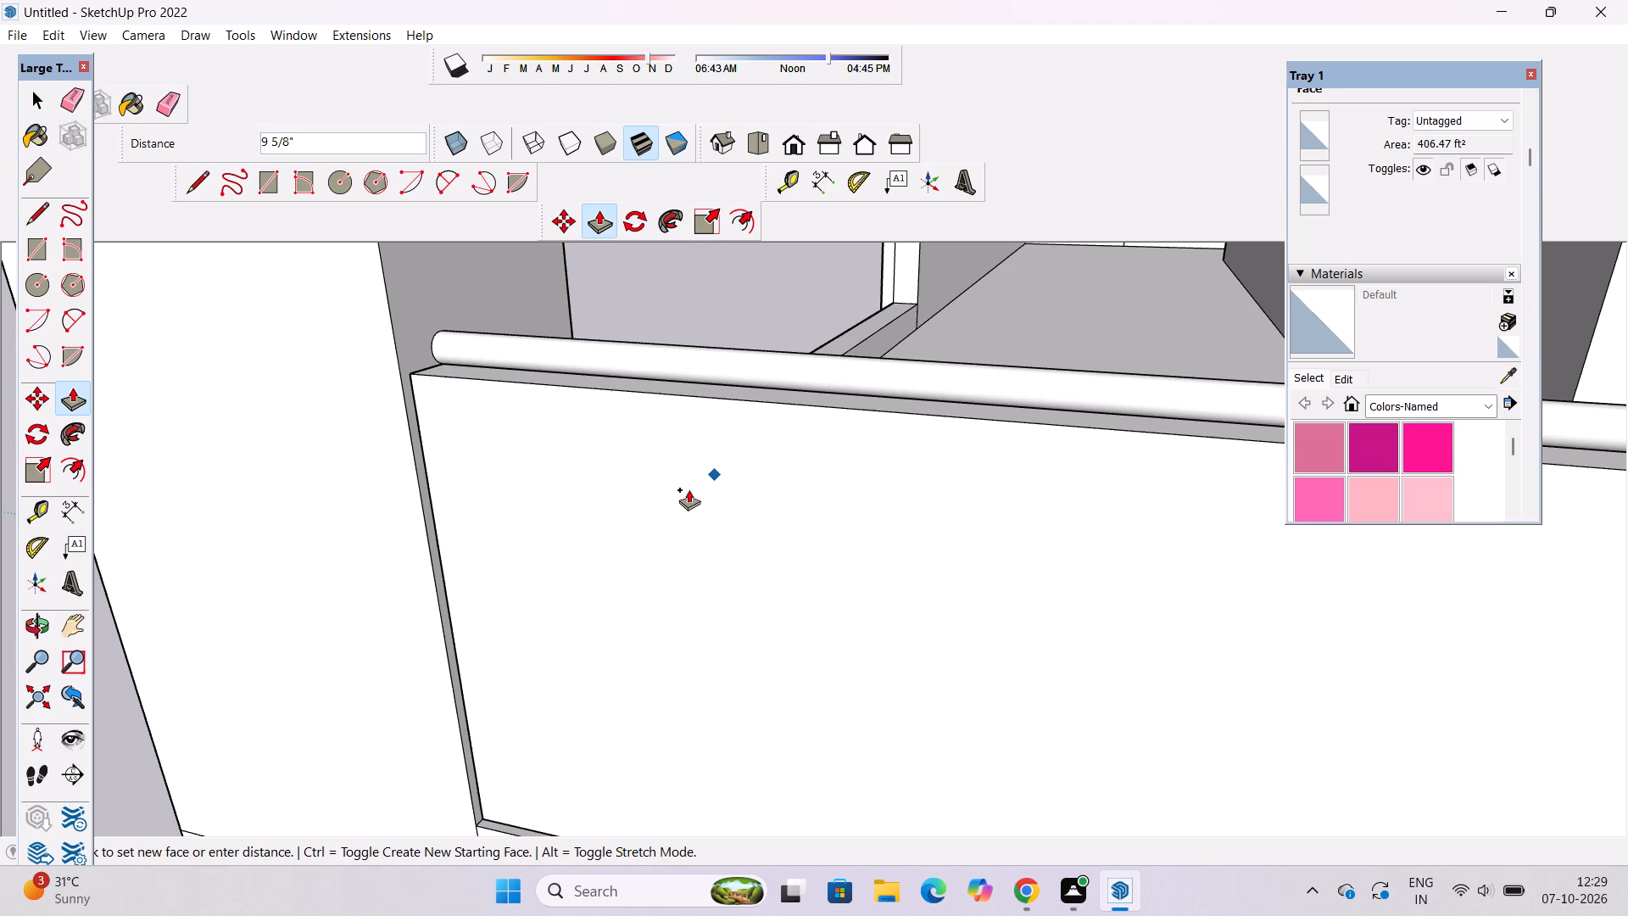
pyautogui.write('1.5"')
pyautogui.press('Return')
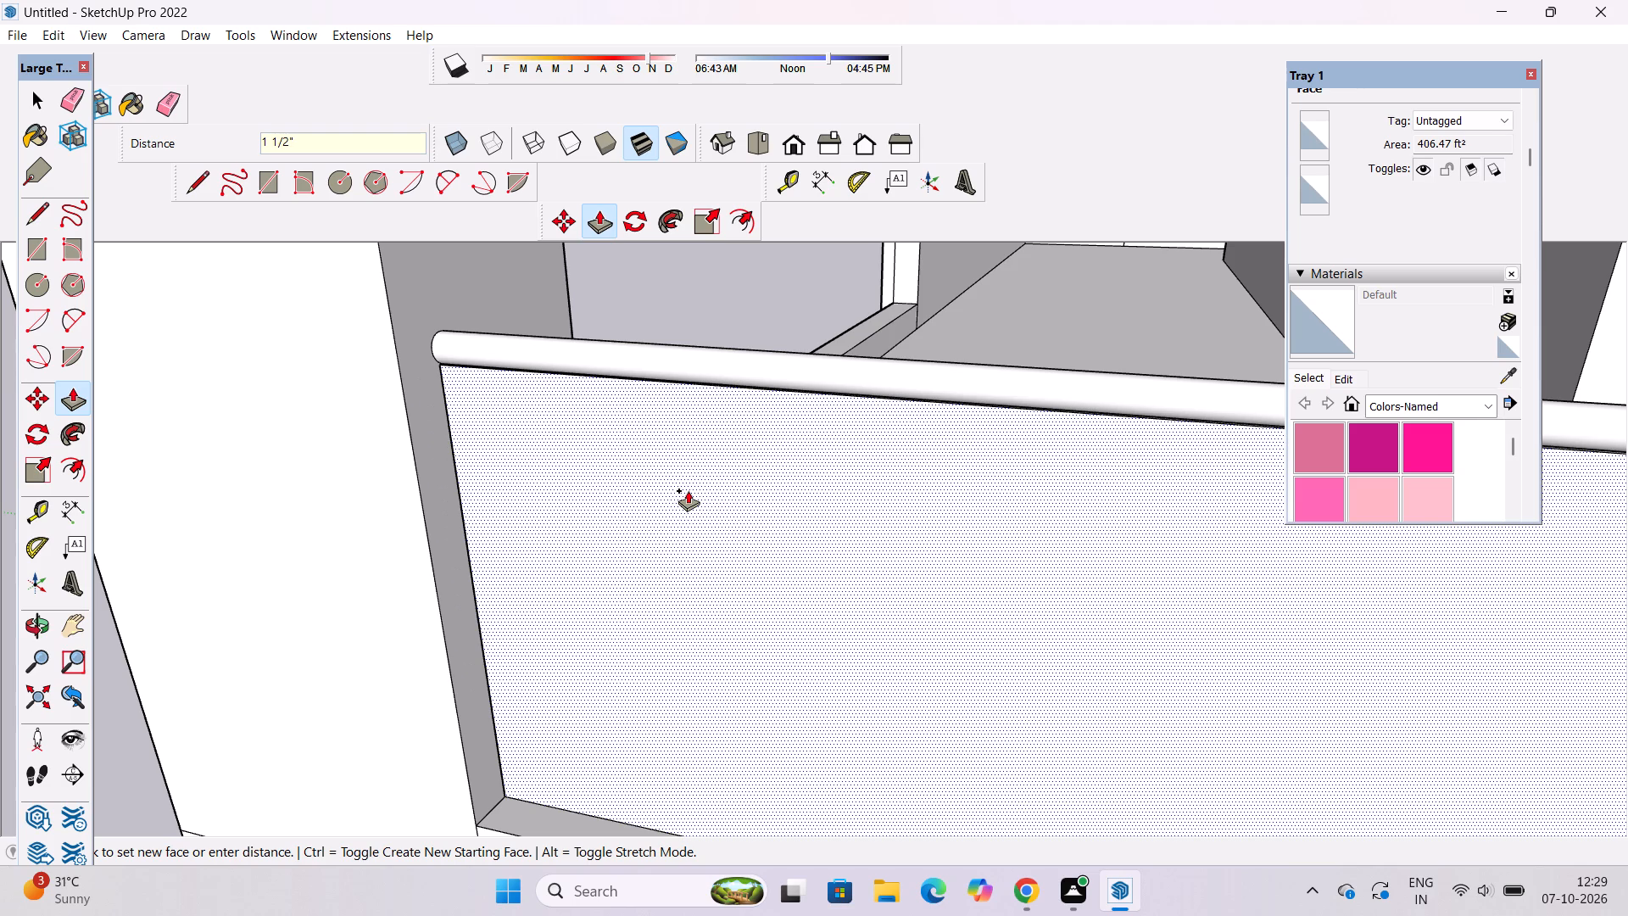
pyautogui.press('space')
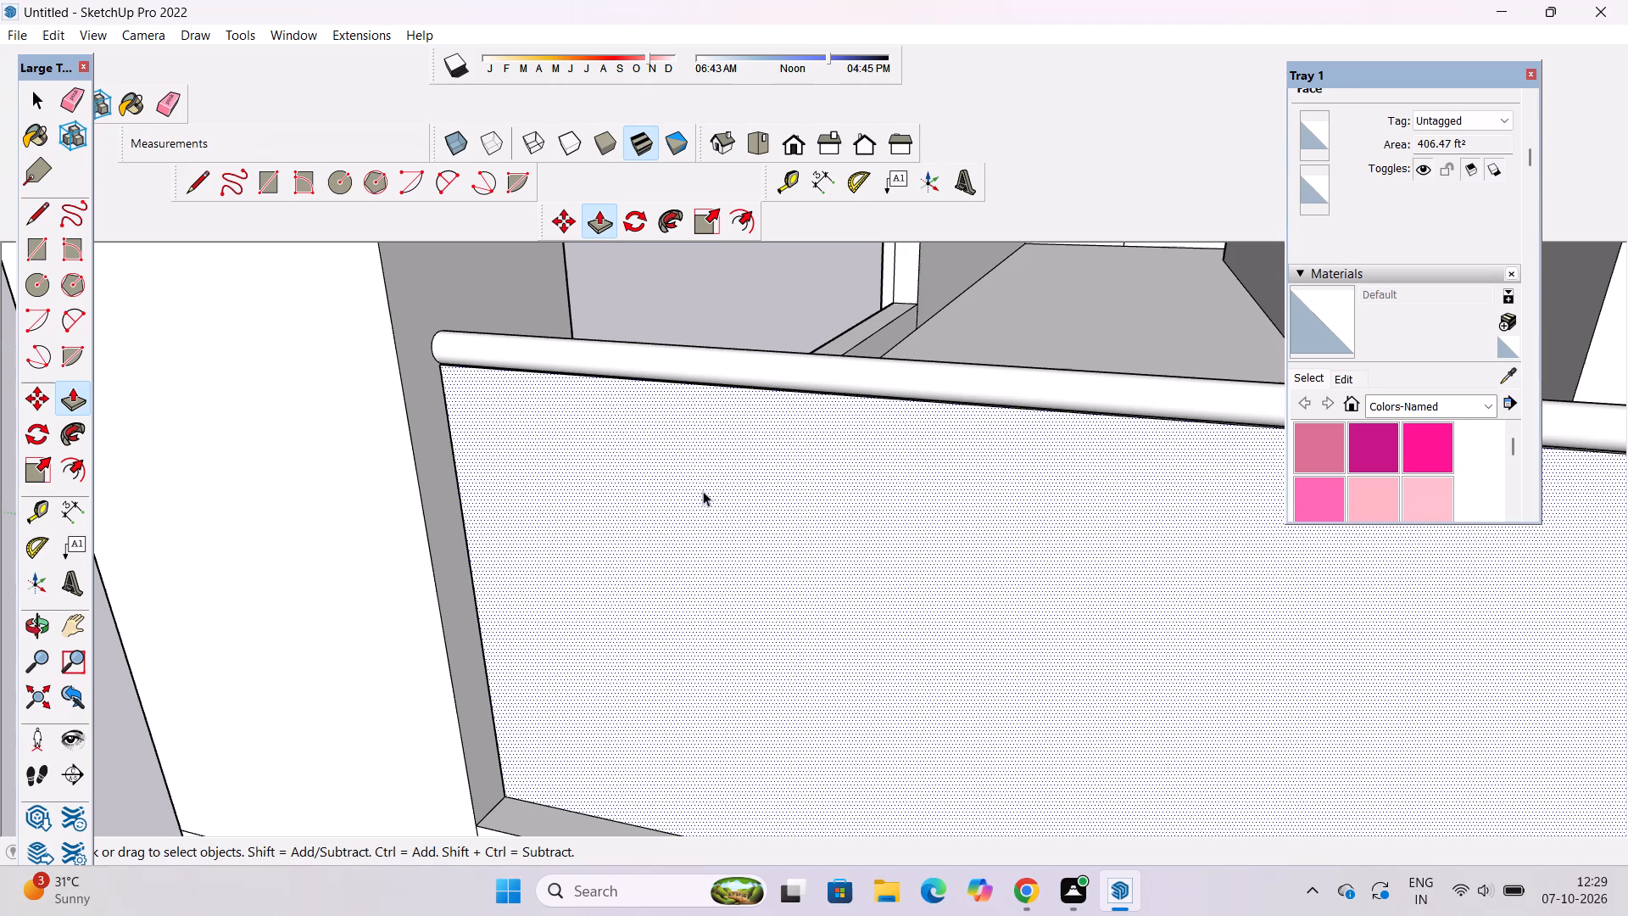
# Push/Pull the slab-edge strip in the narrower bay of the storey below up 1.5' to form a sill.
pyautogui.press('o')
pyautogui.scroll(-11, 703, 486)
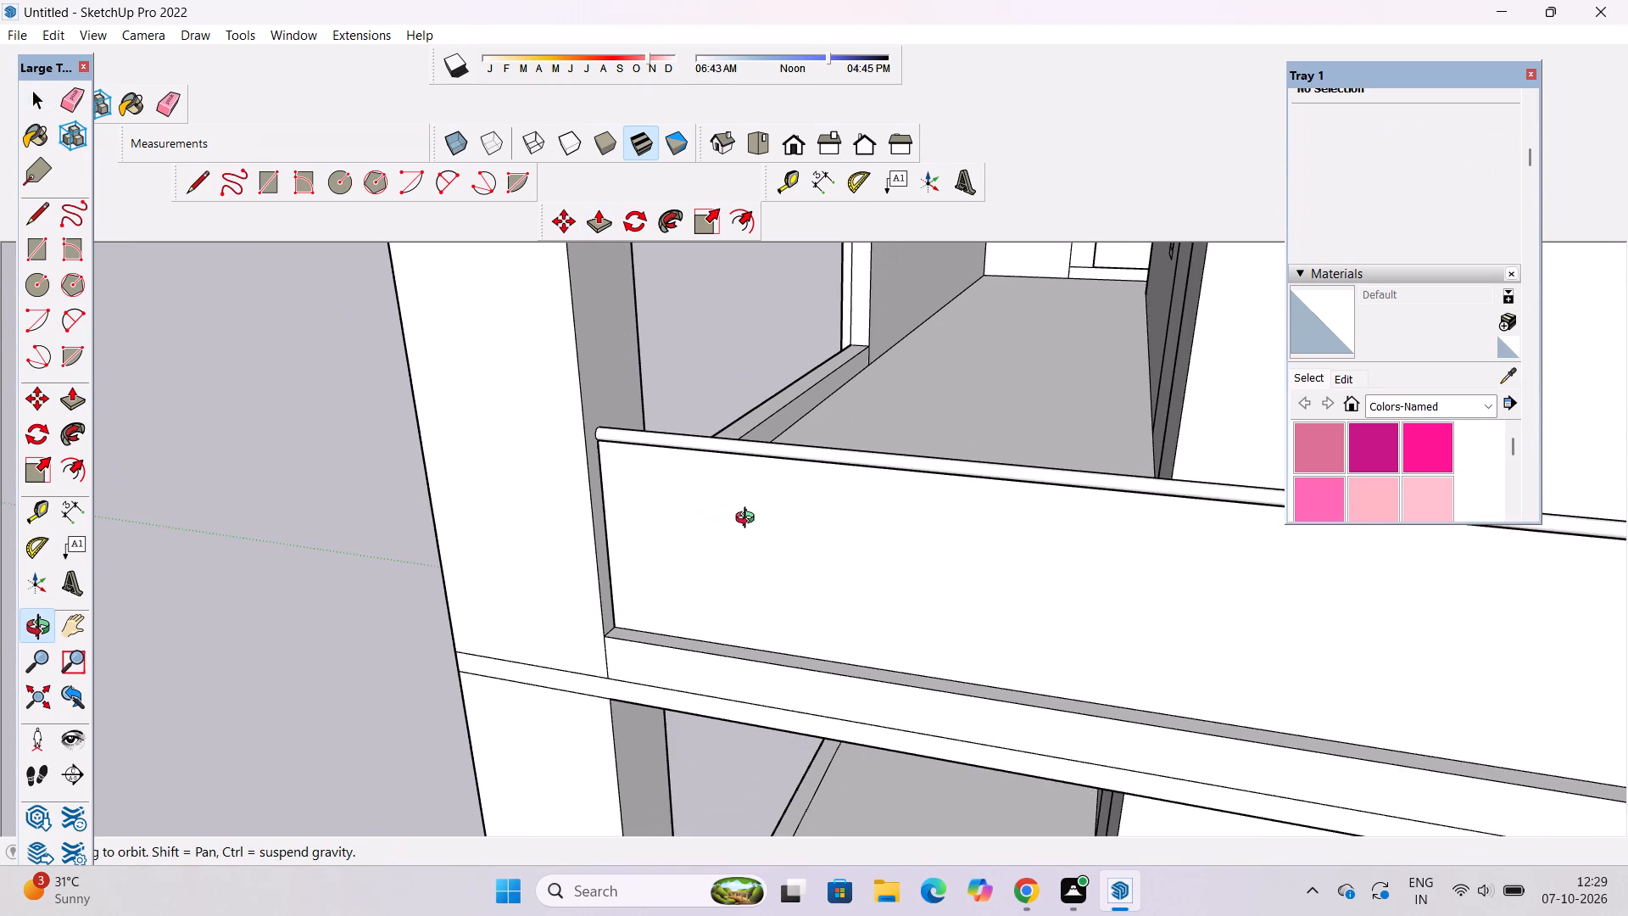
pyautogui.keyDown('shift'); pyautogui.moveTo(753, 520); pyautogui.dragTo(581, 497); pyautogui.keyUp('shift')
pyautogui.scroll(-6, 581, 497)
pyautogui.moveTo(554, 542); pyautogui.dragTo(756, 544)
pyautogui.scroll(-3, 771, 518)
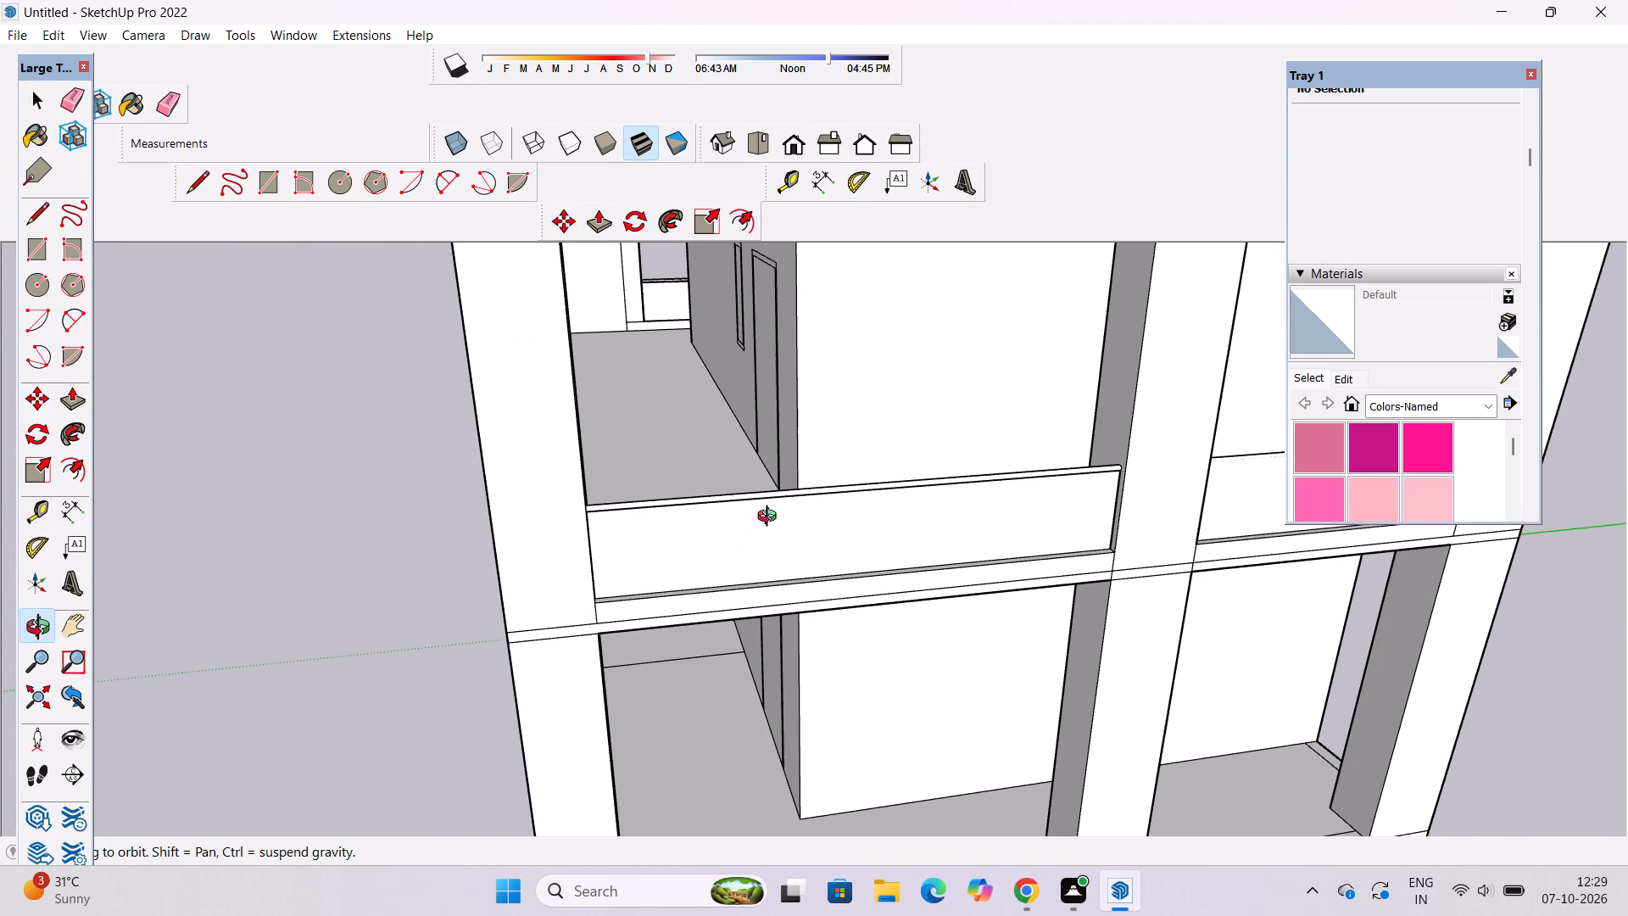
pyautogui.scroll(-10, 778, 628)
pyautogui.keyDown('shift'); pyautogui.moveTo(912, 587); pyautogui.dragTo(796, 615); pyautogui.keyUp('shift')
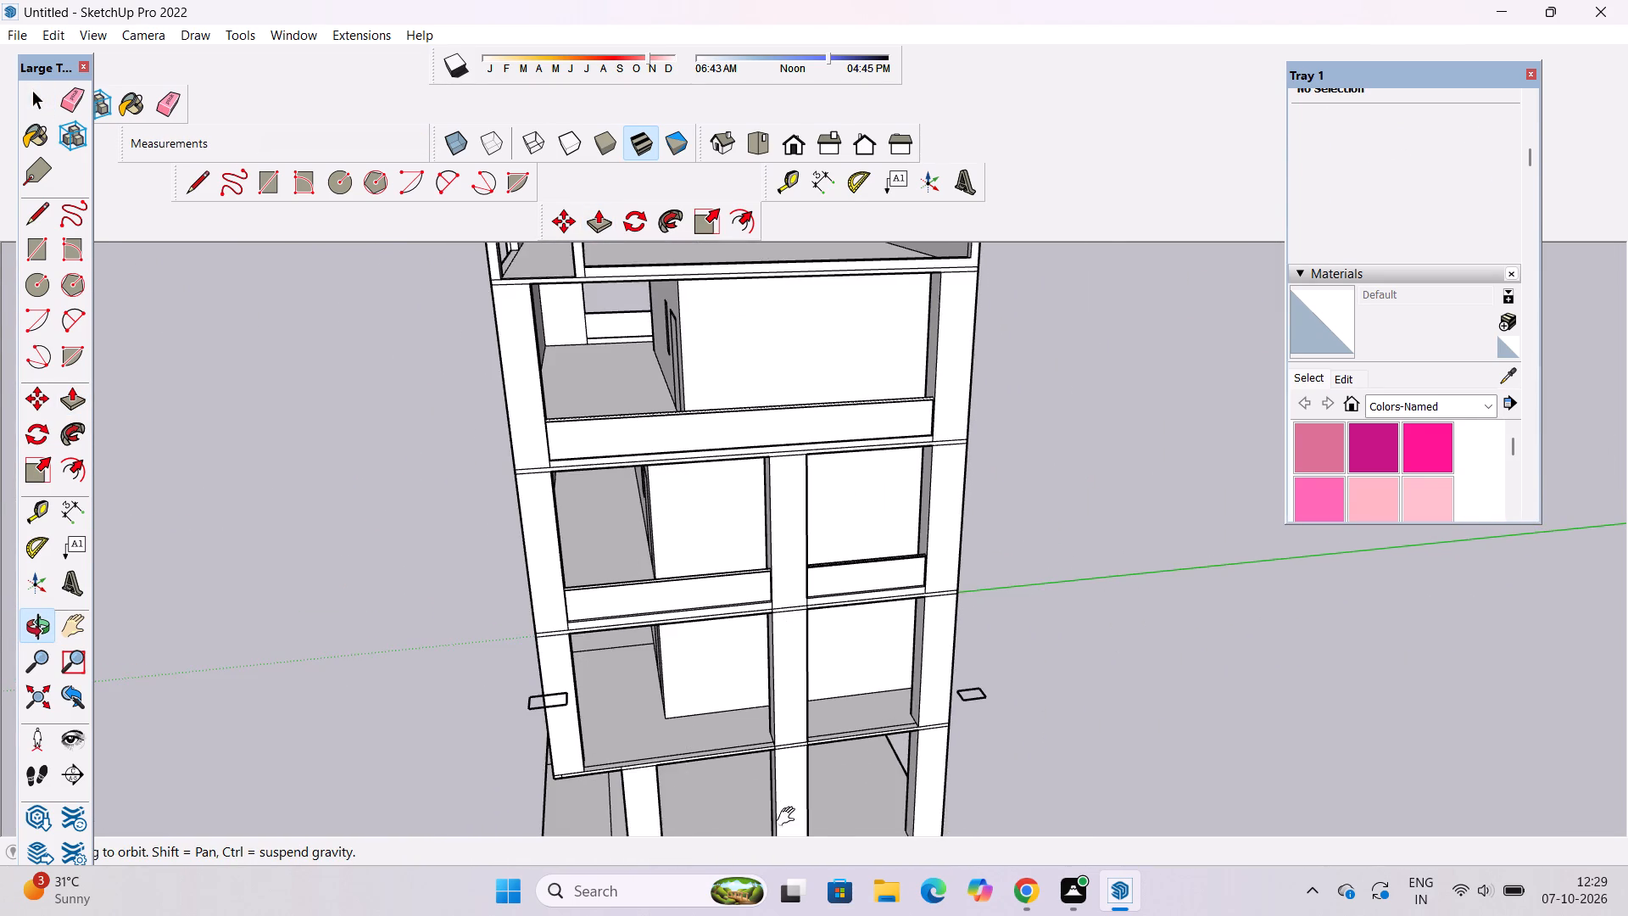
pyautogui.keyDown('shift'); pyautogui.scroll(10, 789, 817); pyautogui.keyUp('shift')
pyautogui.keyDown('shift'); pyautogui.moveTo(871, 740); pyautogui.dragTo(803, 781); pyautogui.keyUp('shift')
pyautogui.keyDown('shift'); pyautogui.moveTo(799, 784); pyautogui.dragTo(832, 701); pyautogui.keyUp('shift')
pyautogui.moveTo(832, 701); pyautogui.dragTo(724, 796)
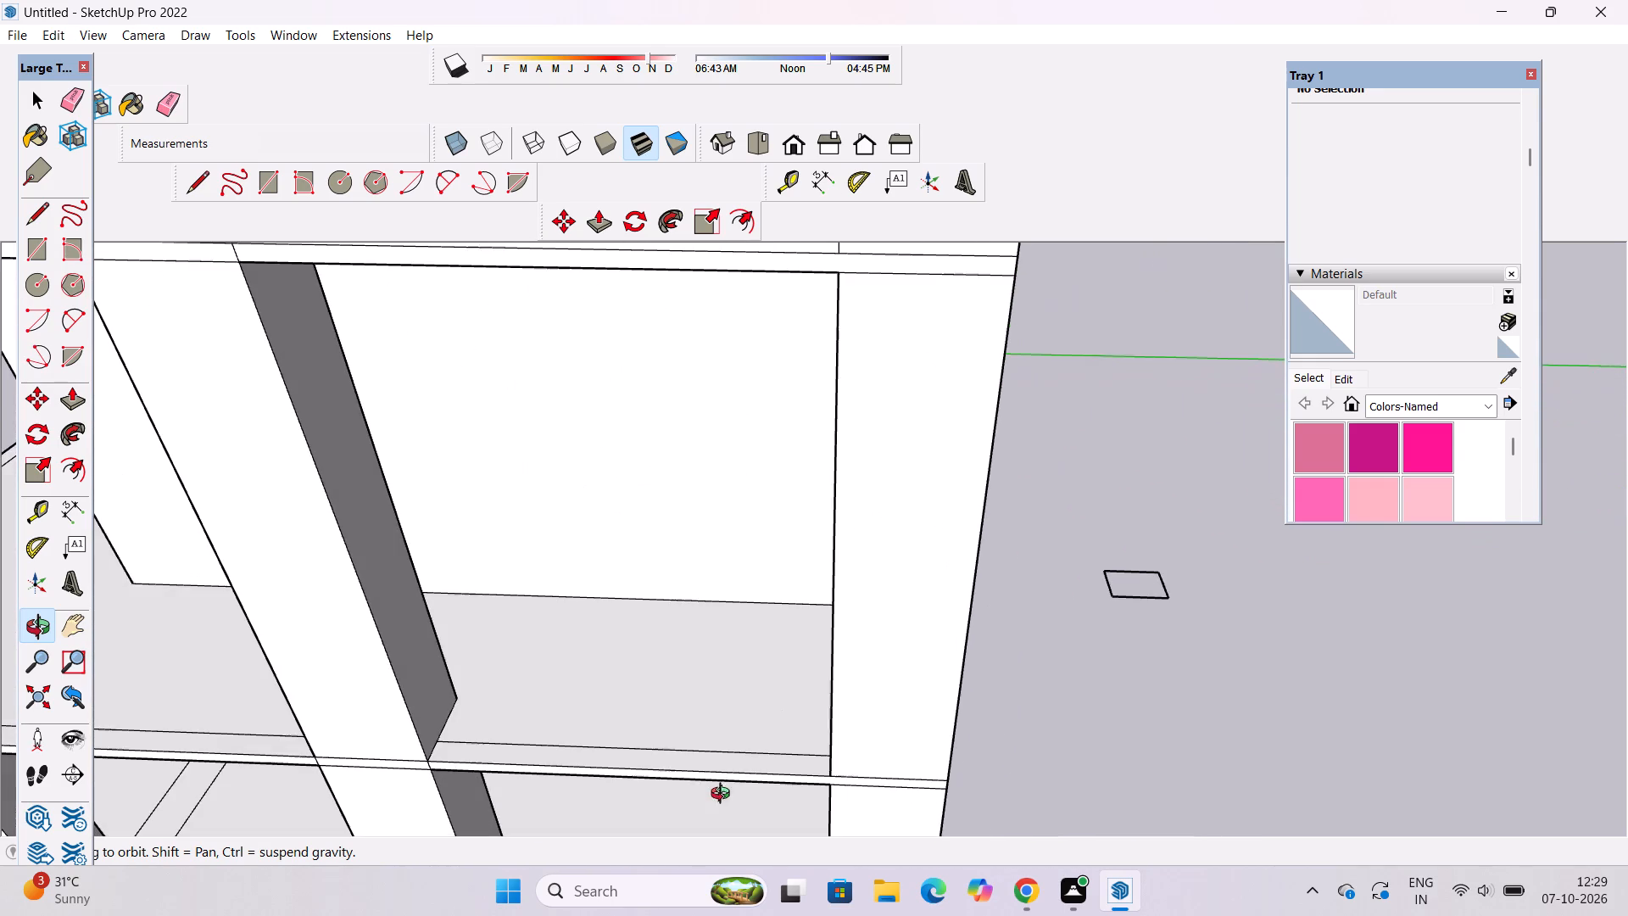
pyautogui.keyDown('shift'); pyautogui.moveTo(650, 769); pyautogui.dragTo(782, 678); pyautogui.keyUp('shift')
pyautogui.scroll(3, 770, 690)
pyautogui.moveTo(761, 707); pyautogui.dragTo(849, 710)
pyautogui.keyDown('shift'); pyautogui.moveTo(849, 710); pyautogui.dragTo(831, 710); pyautogui.keyUp('shift')
pyautogui.press('p')
pyautogui.click(824, 681)
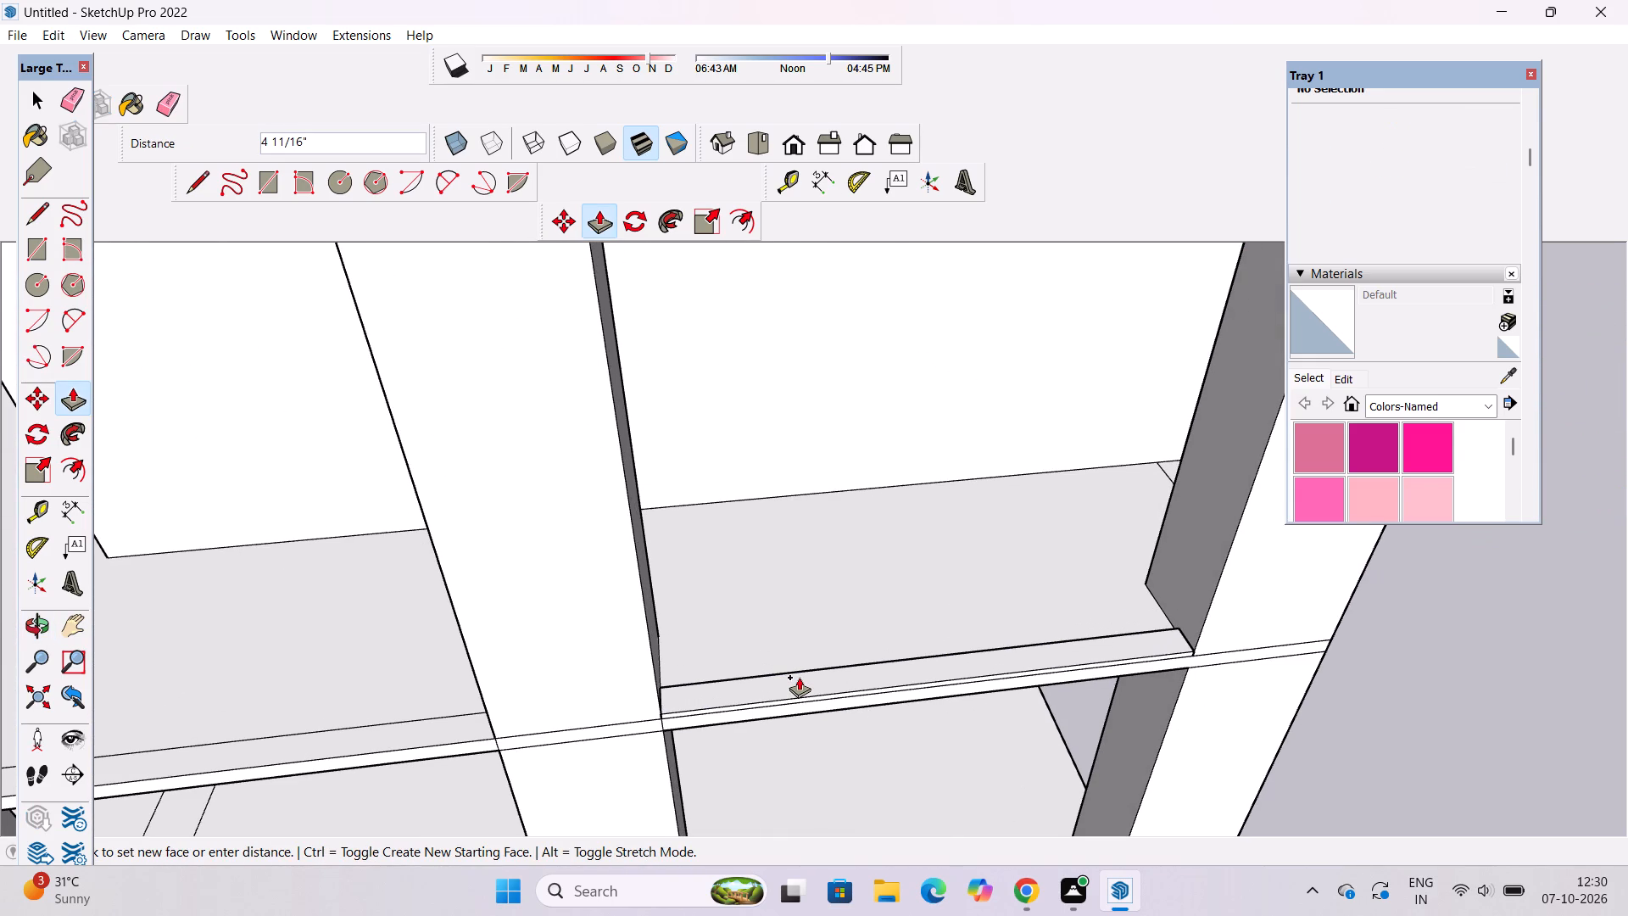
pyautogui.write("1.5'")
pyautogui.press('Return')
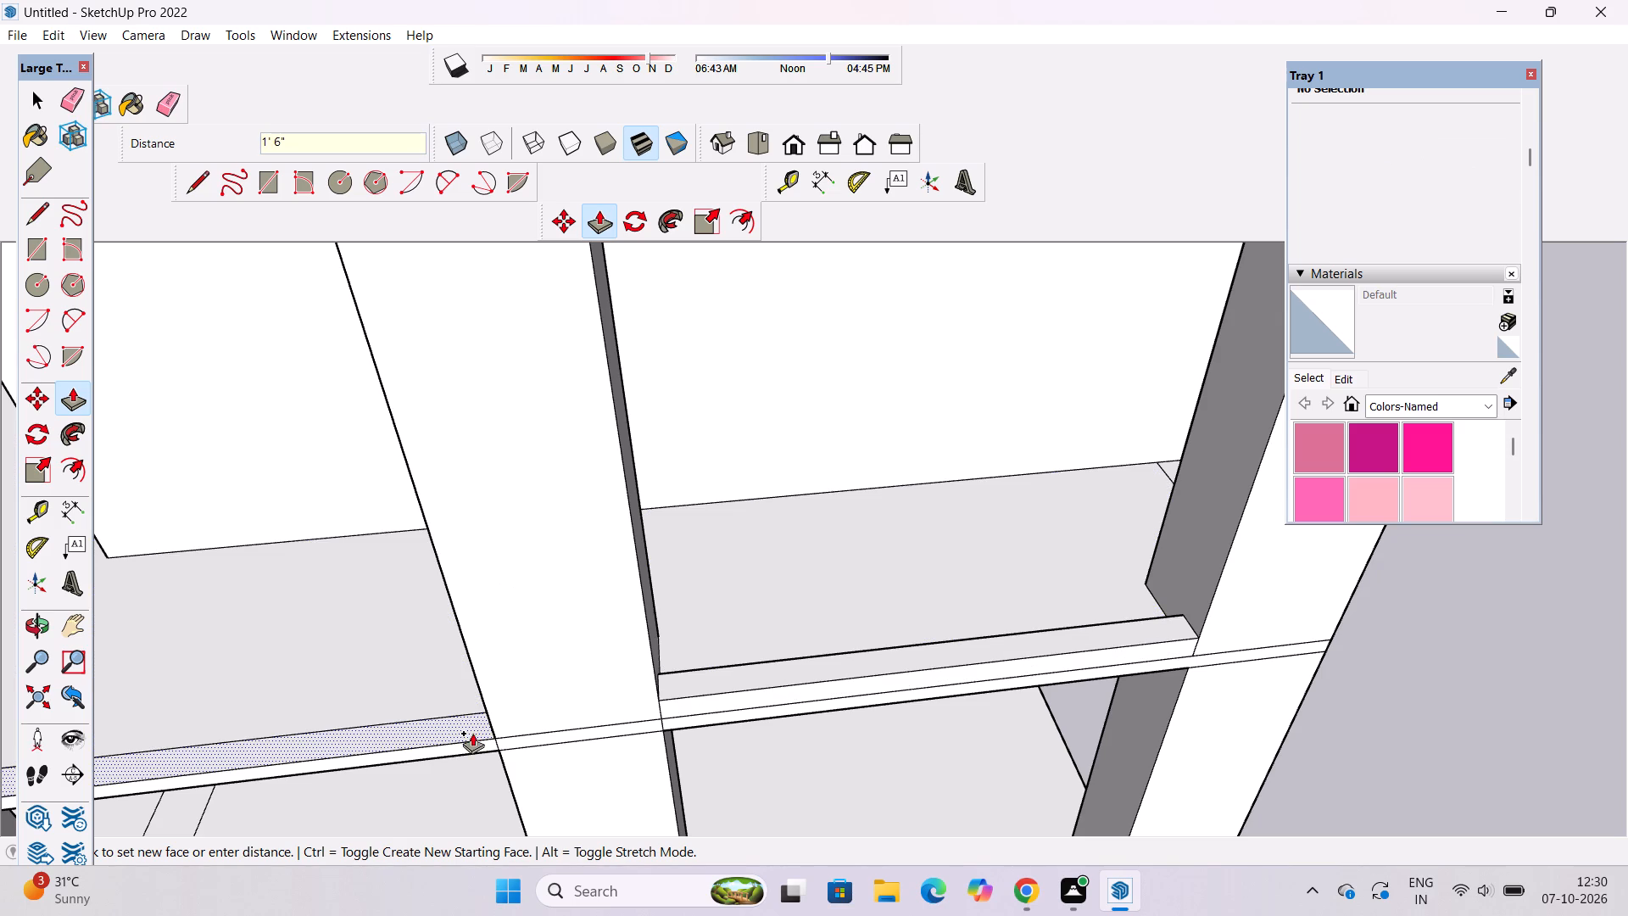
# Push/Pull the adjacent wider bay's slab-edge strip up to match the narrower bay's sill height.
pyautogui.click(471, 734)
pyautogui.click(752, 686)
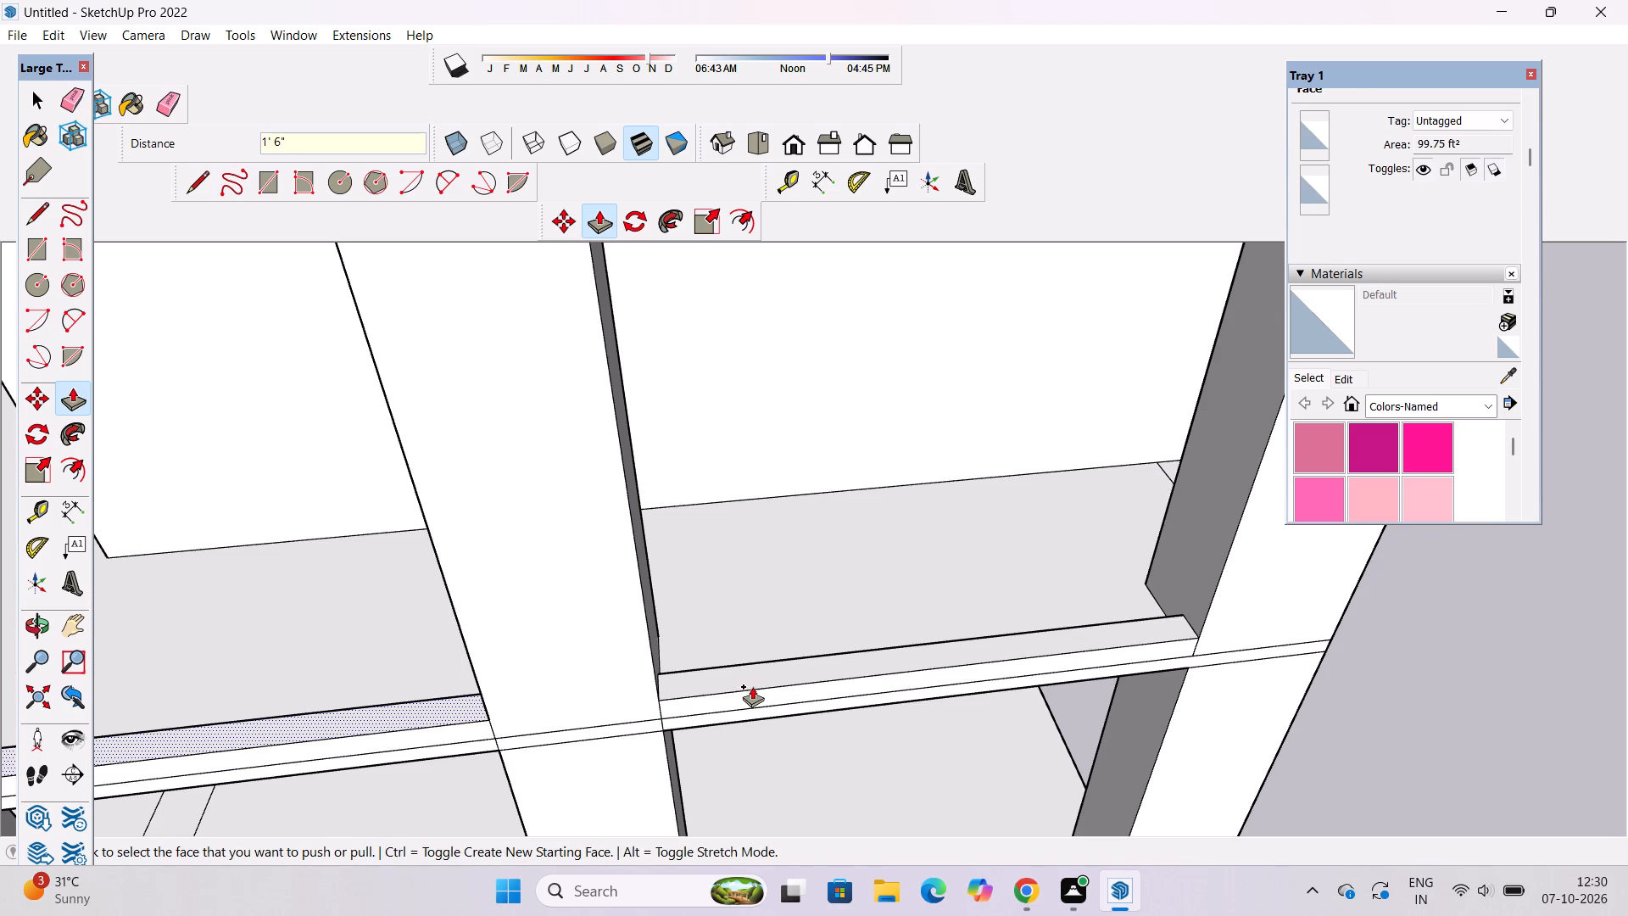
pyautogui.press('space')
# Draw a 9' high rectangular panel outline across the narrower bay, standing on the middle of its new sill.
pyautogui.write('l')
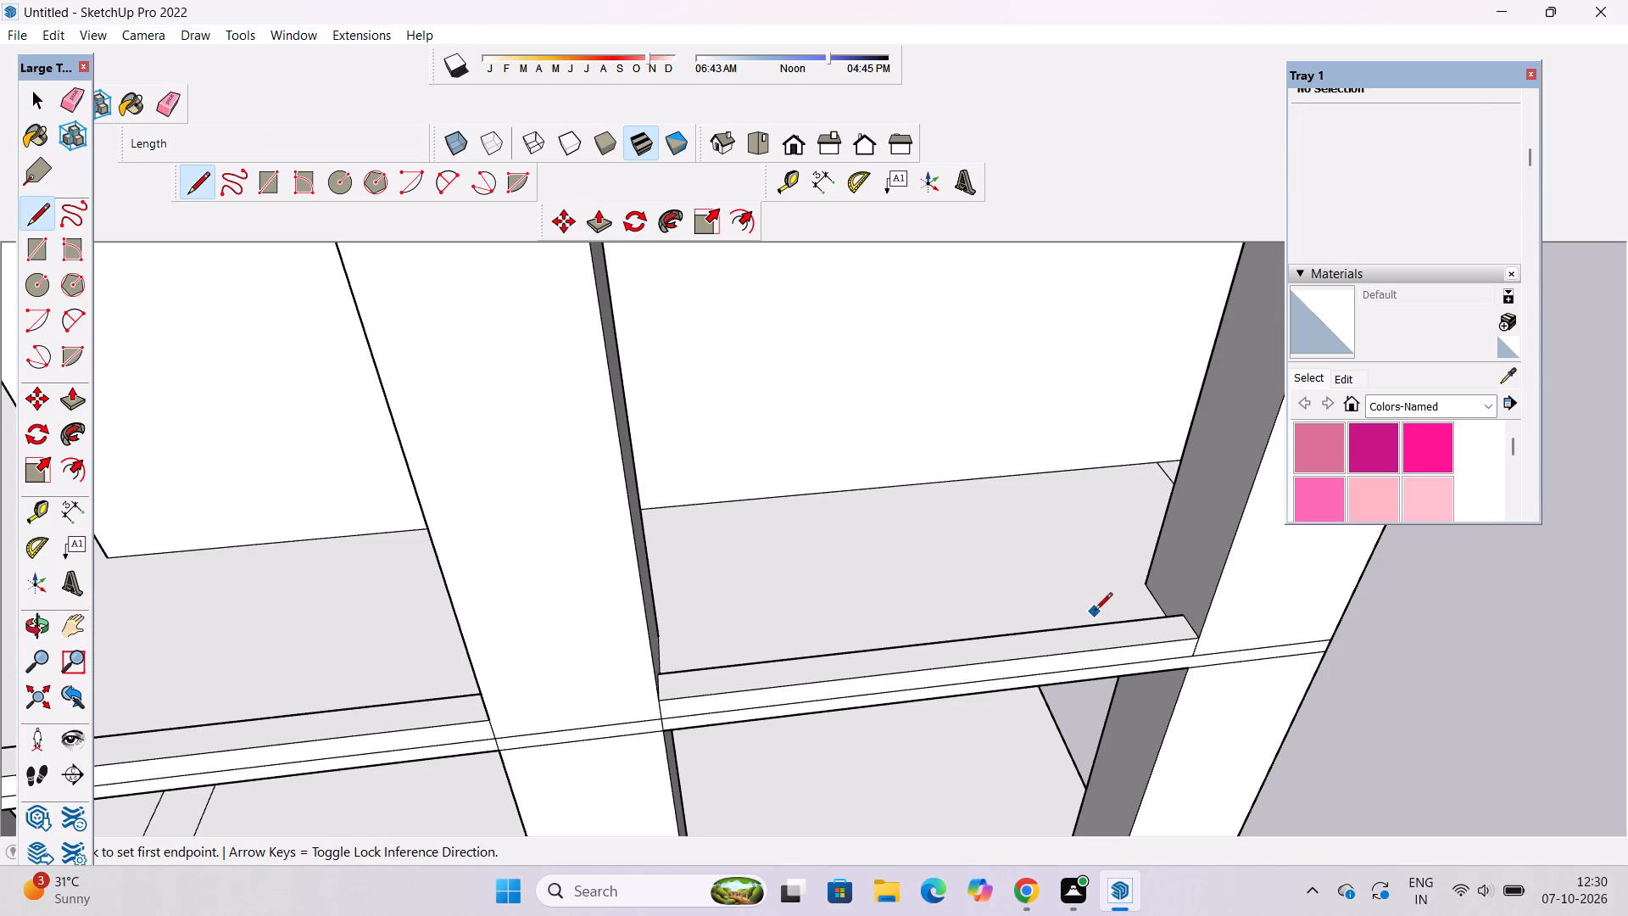
pyautogui.scroll(10, 1193, 632)
pyautogui.click(1186, 619)
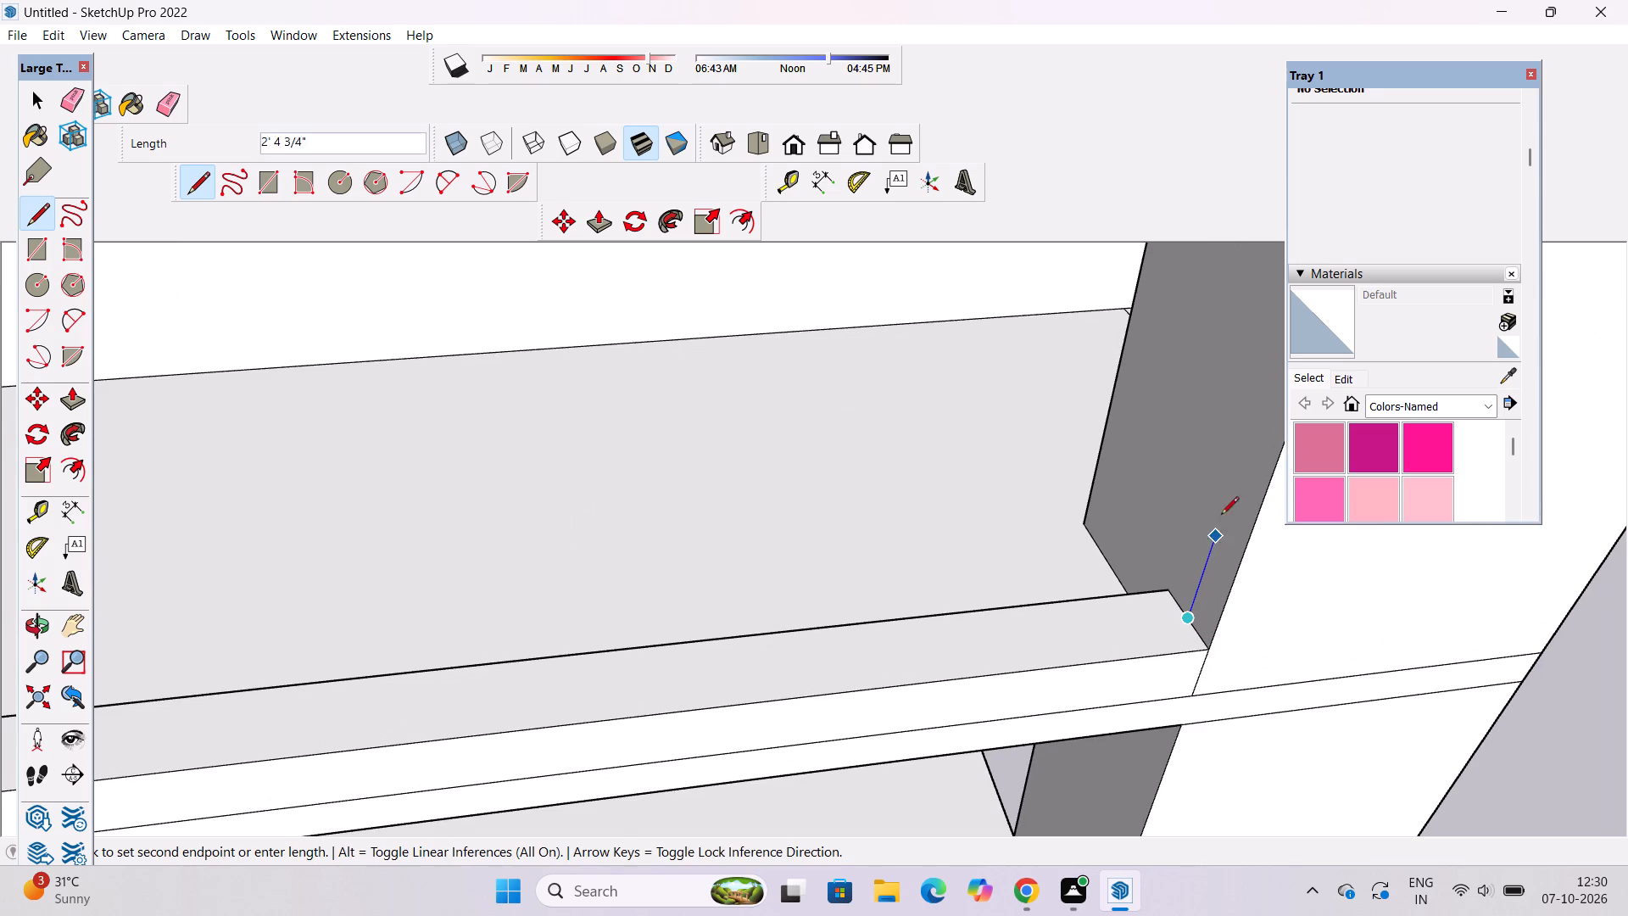
pyautogui.write("9'")
pyautogui.press('Return')
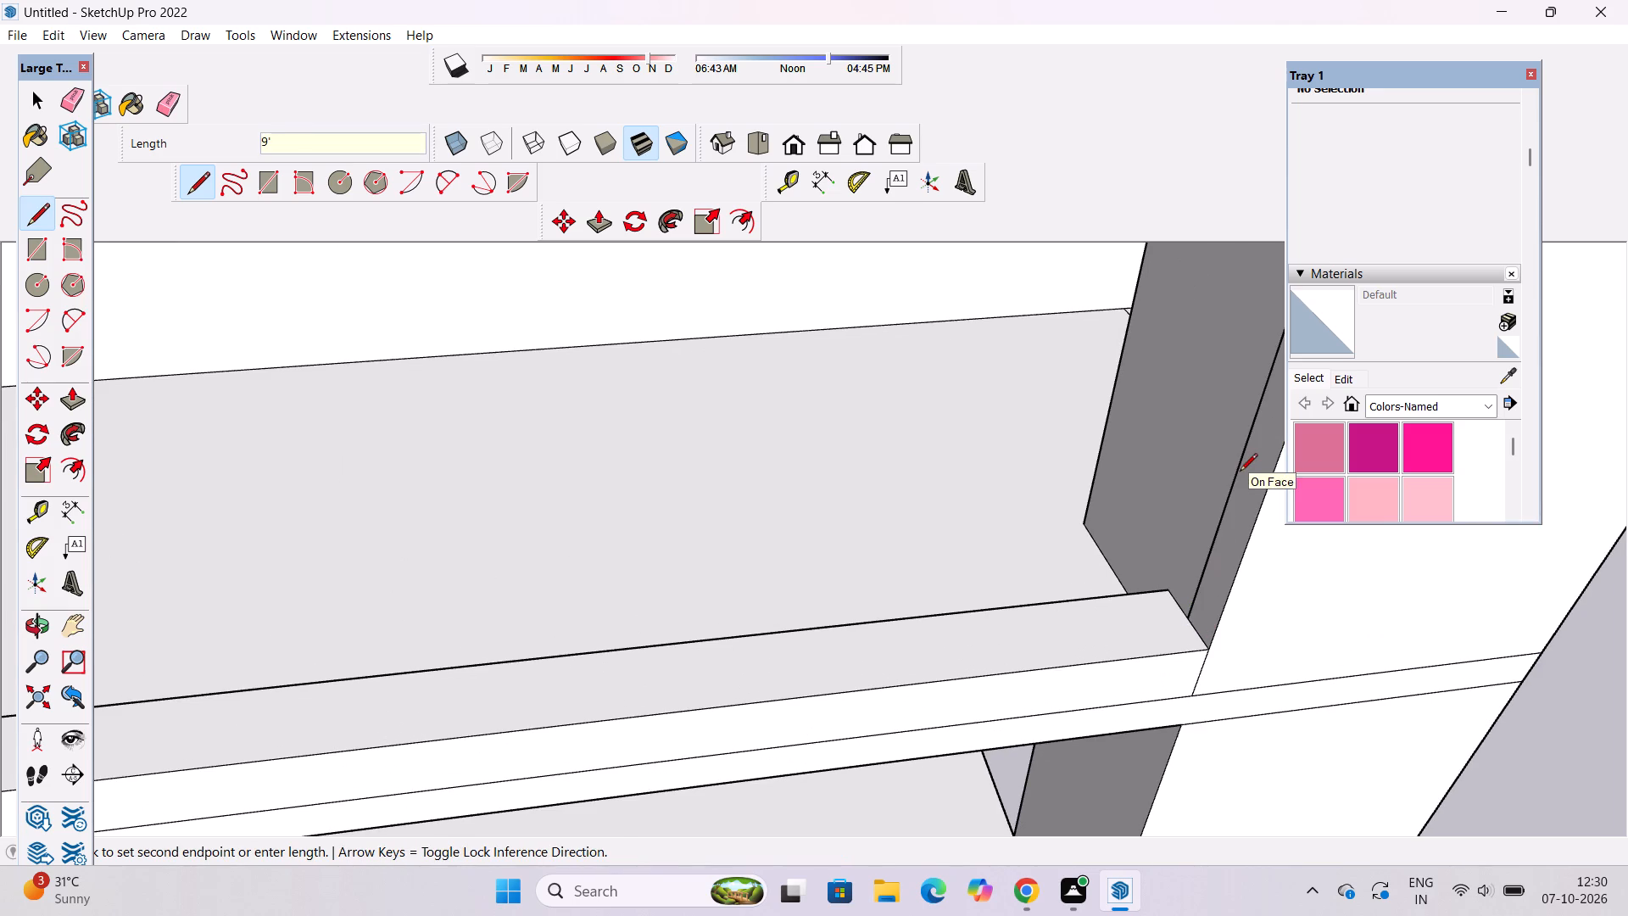
pyautogui.scroll(-9, 1163, 524)
pyautogui.scroll(4, 1163, 474)
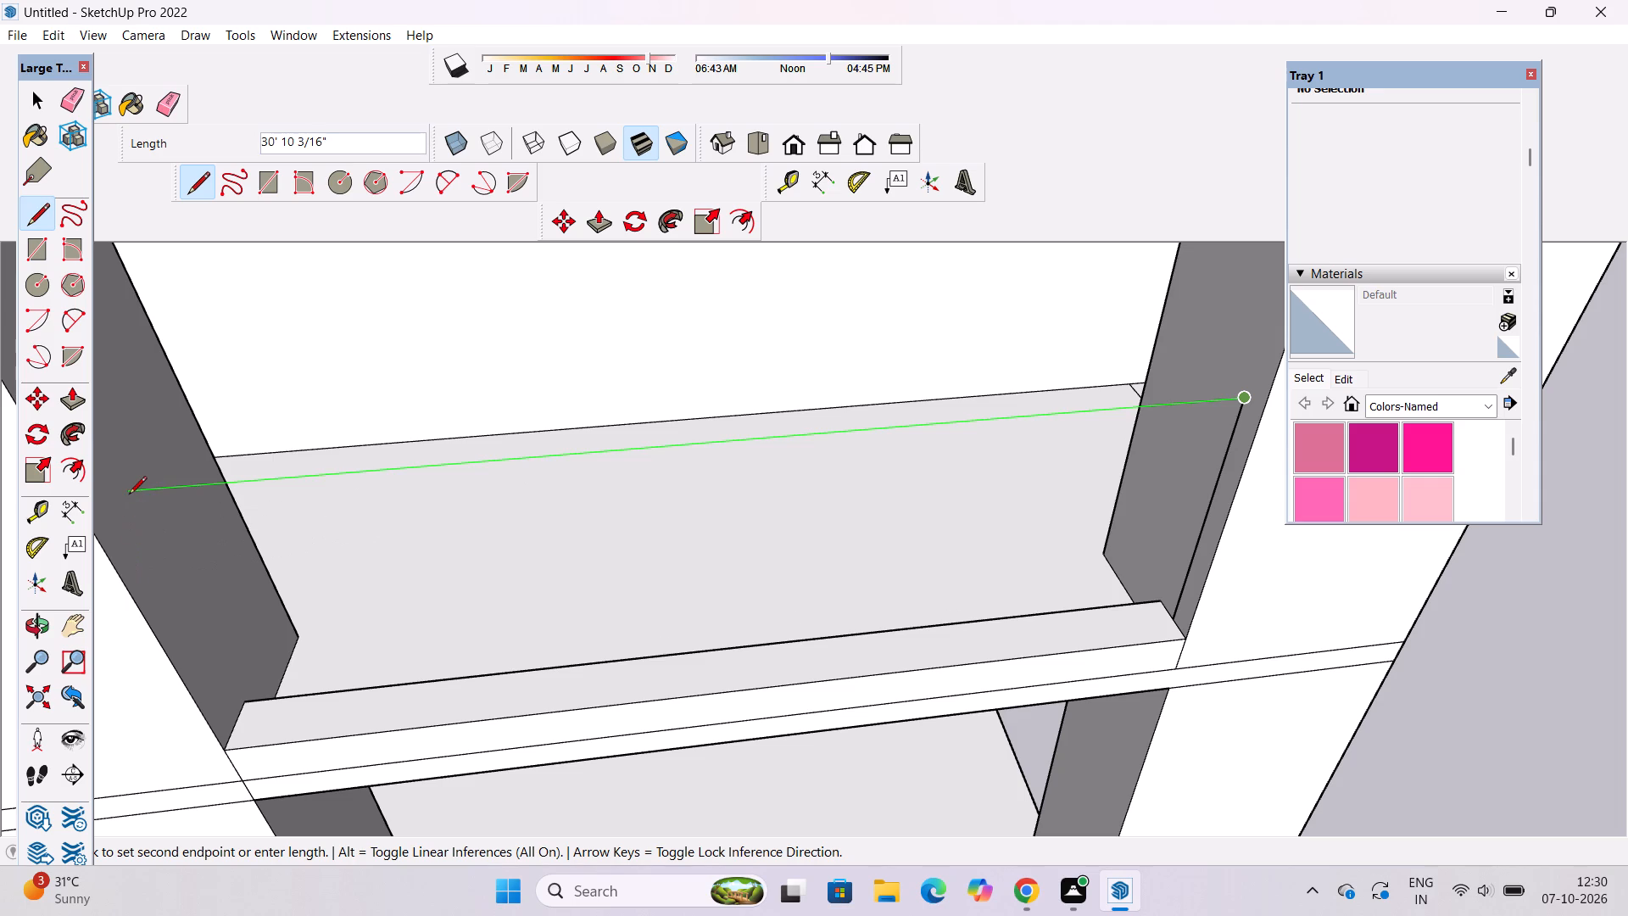
pyautogui.click(108, 488)
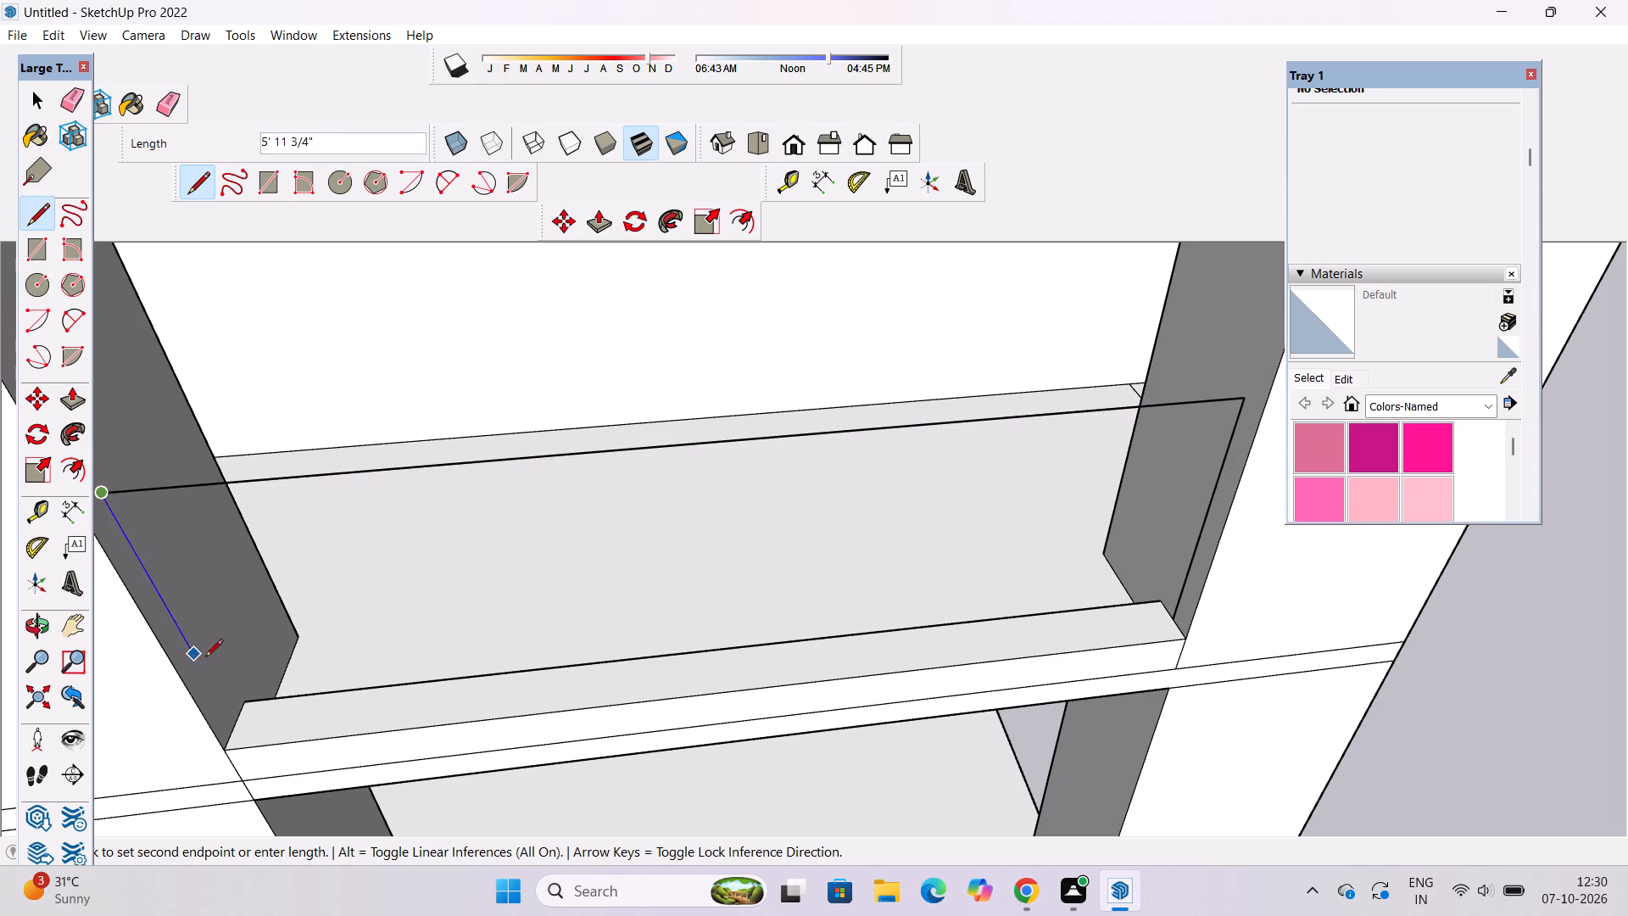
pyautogui.click(237, 724)
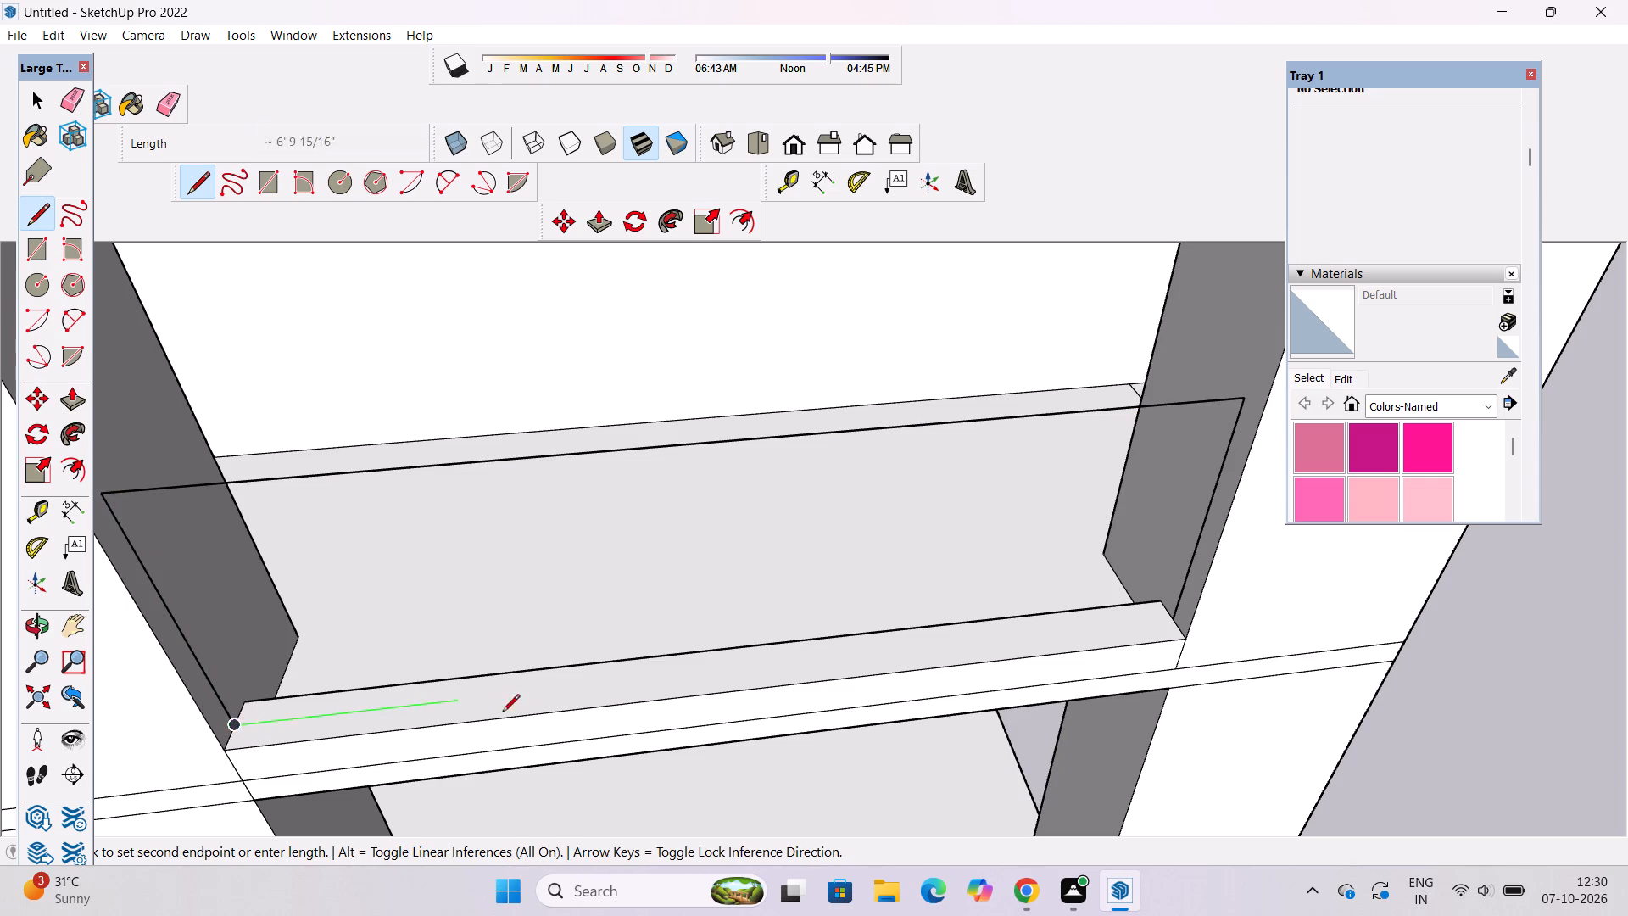
pyautogui.click(1182, 621)
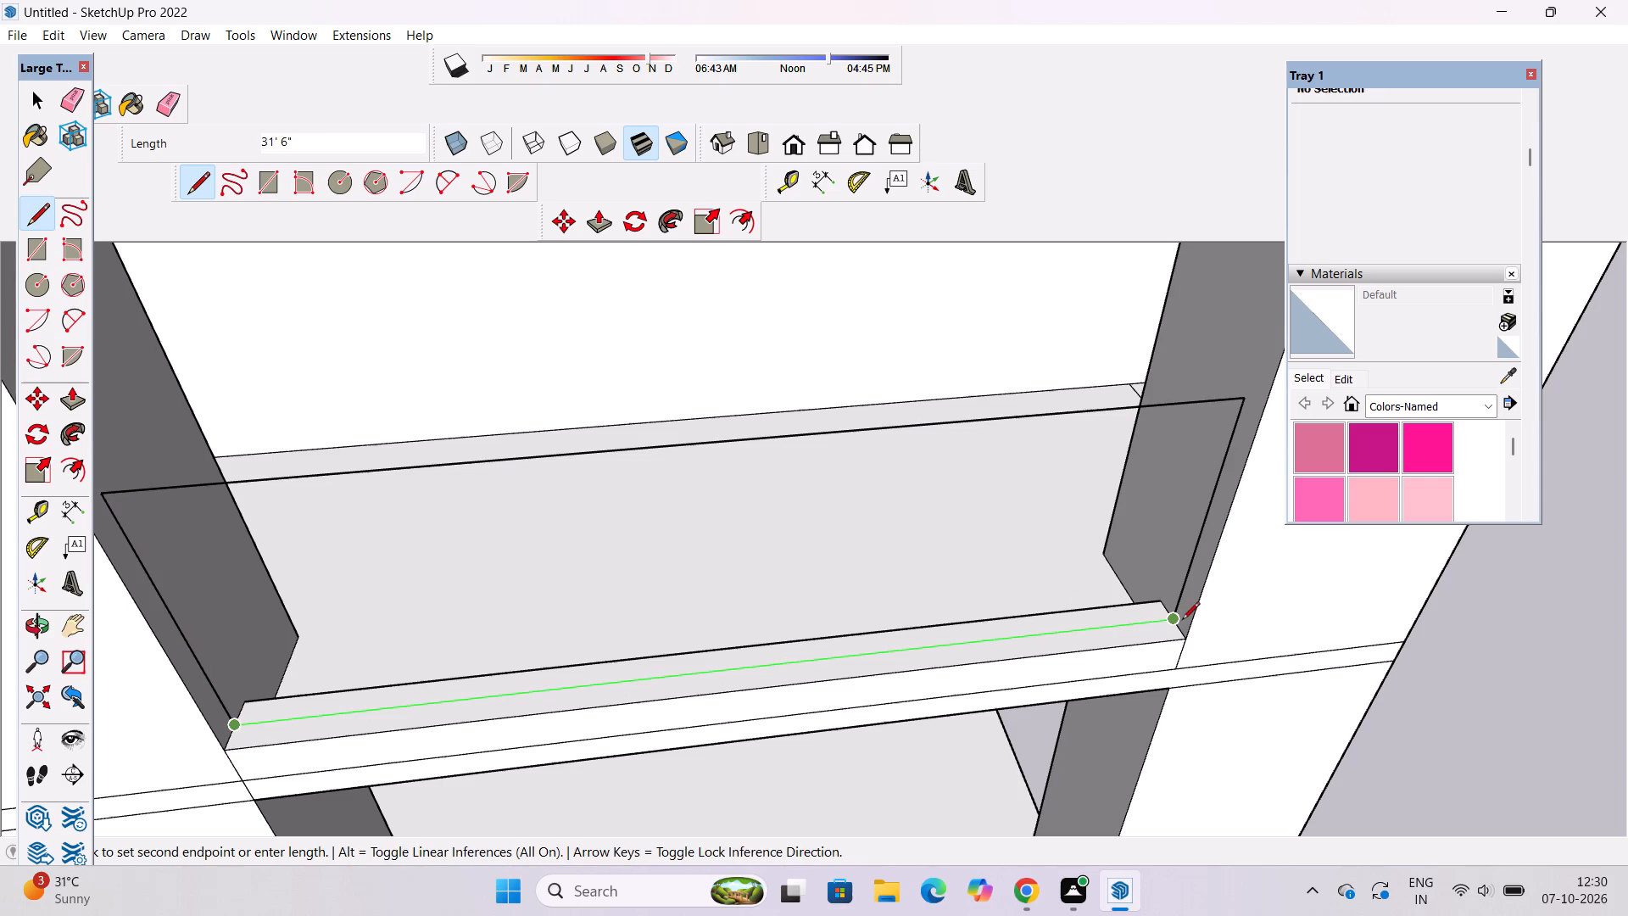
pyautogui.press('space')
# Draw a circle of 3" radius centred on the narrower bay panel's upper corner, against the column side.
pyautogui.press('c')
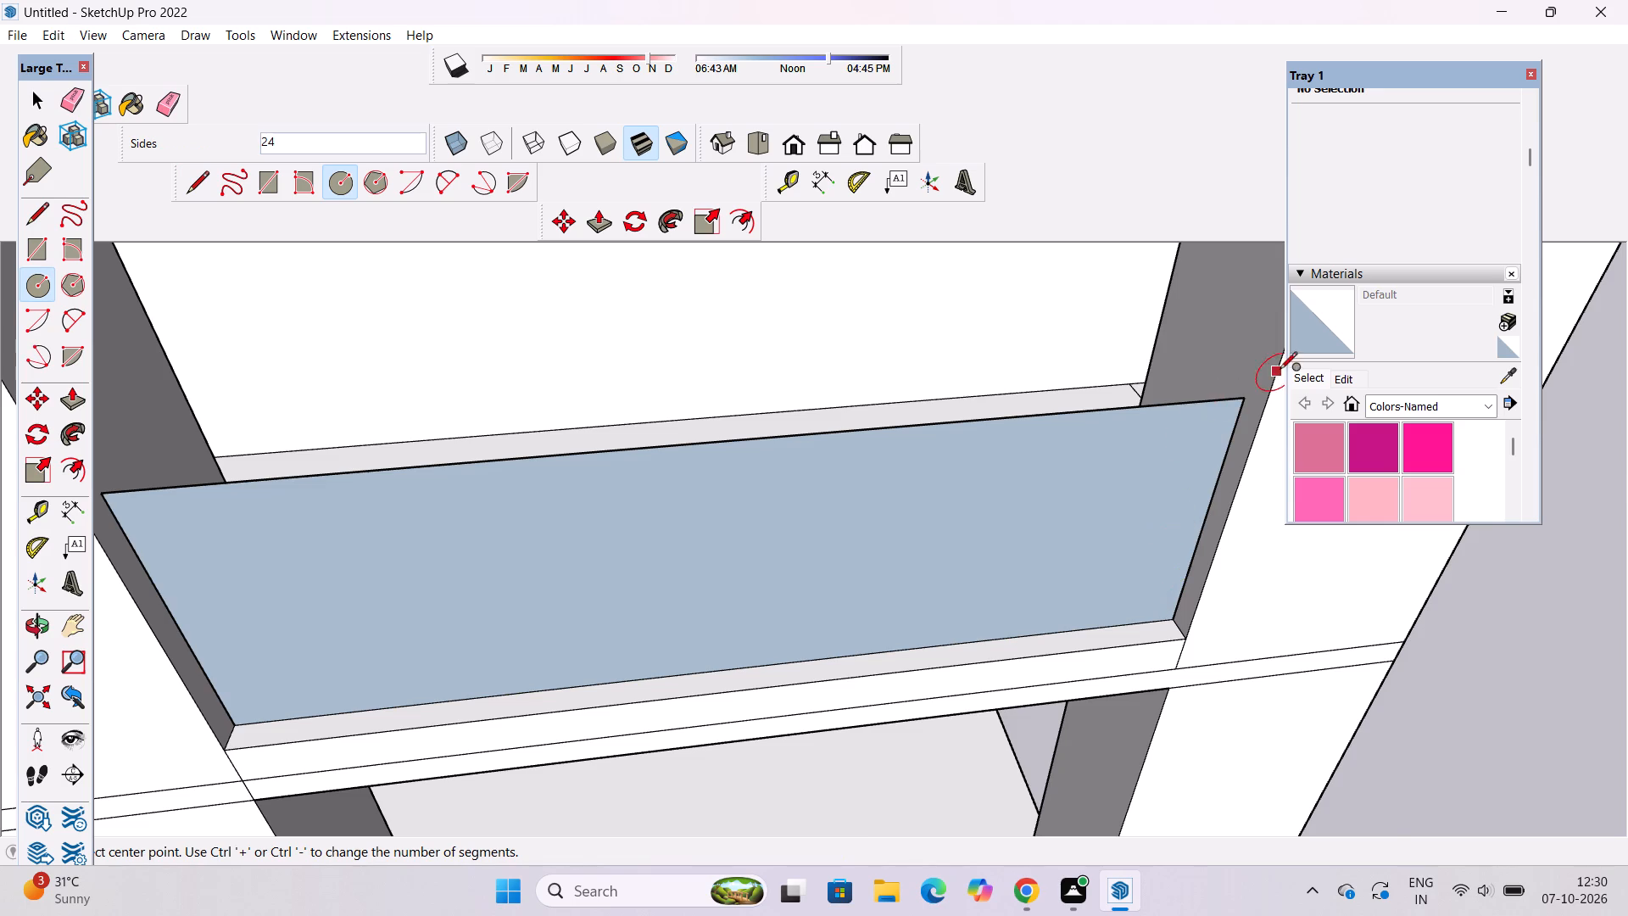
pyautogui.scroll(8, 1224, 398)
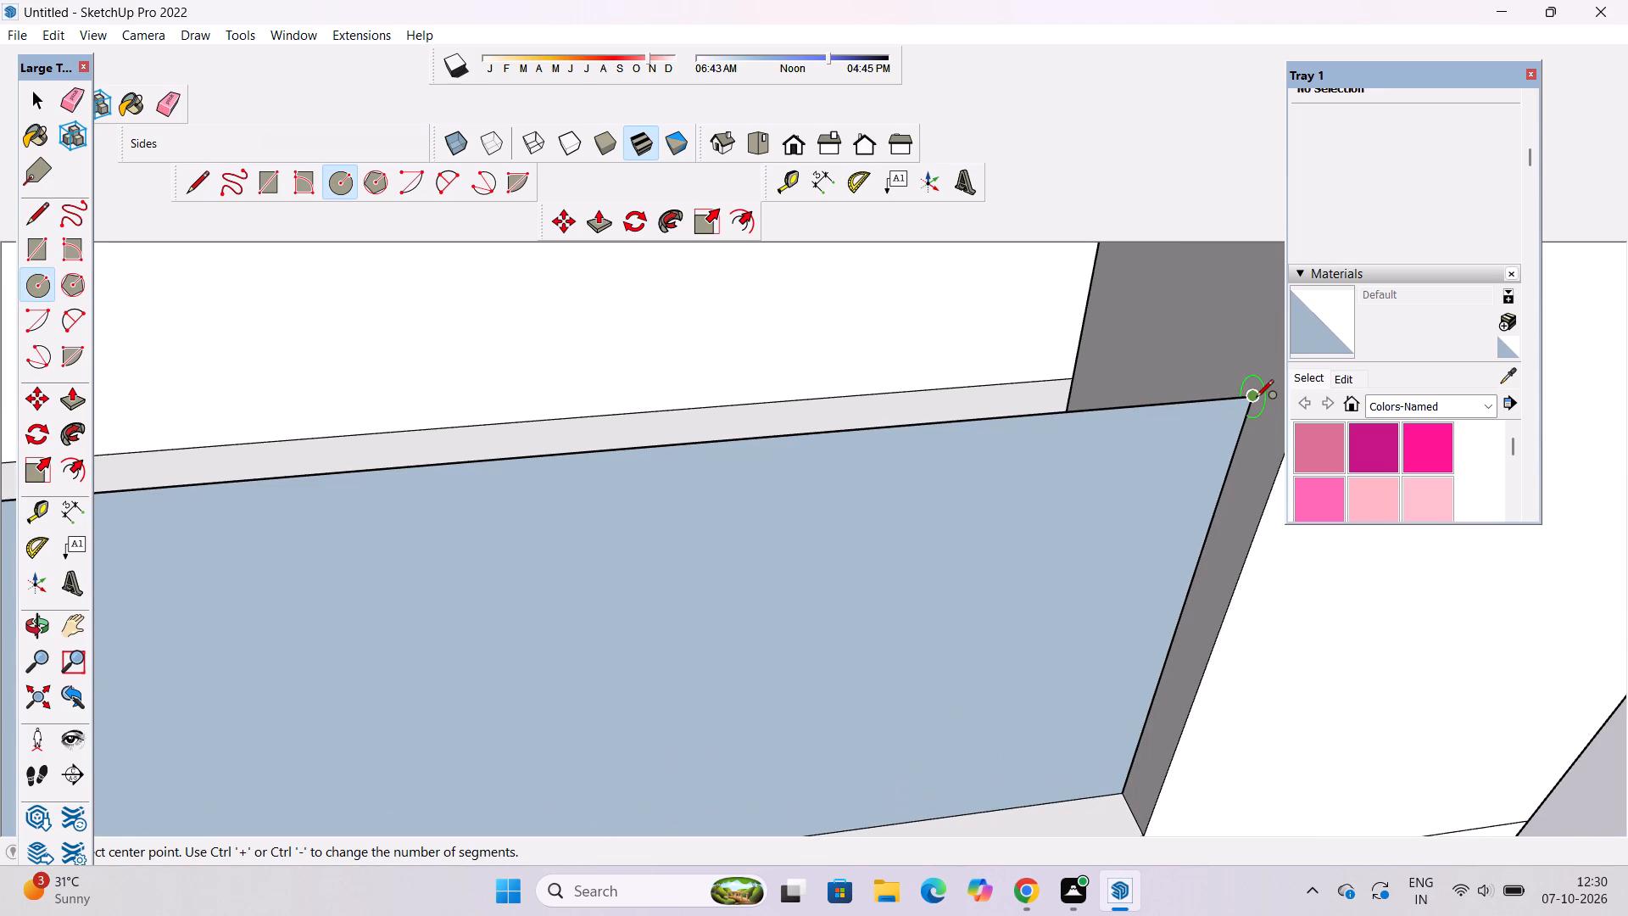
pyautogui.click(1256, 399)
pyautogui.write('3"')
pyautogui.press('Return')
pyautogui.press('space')
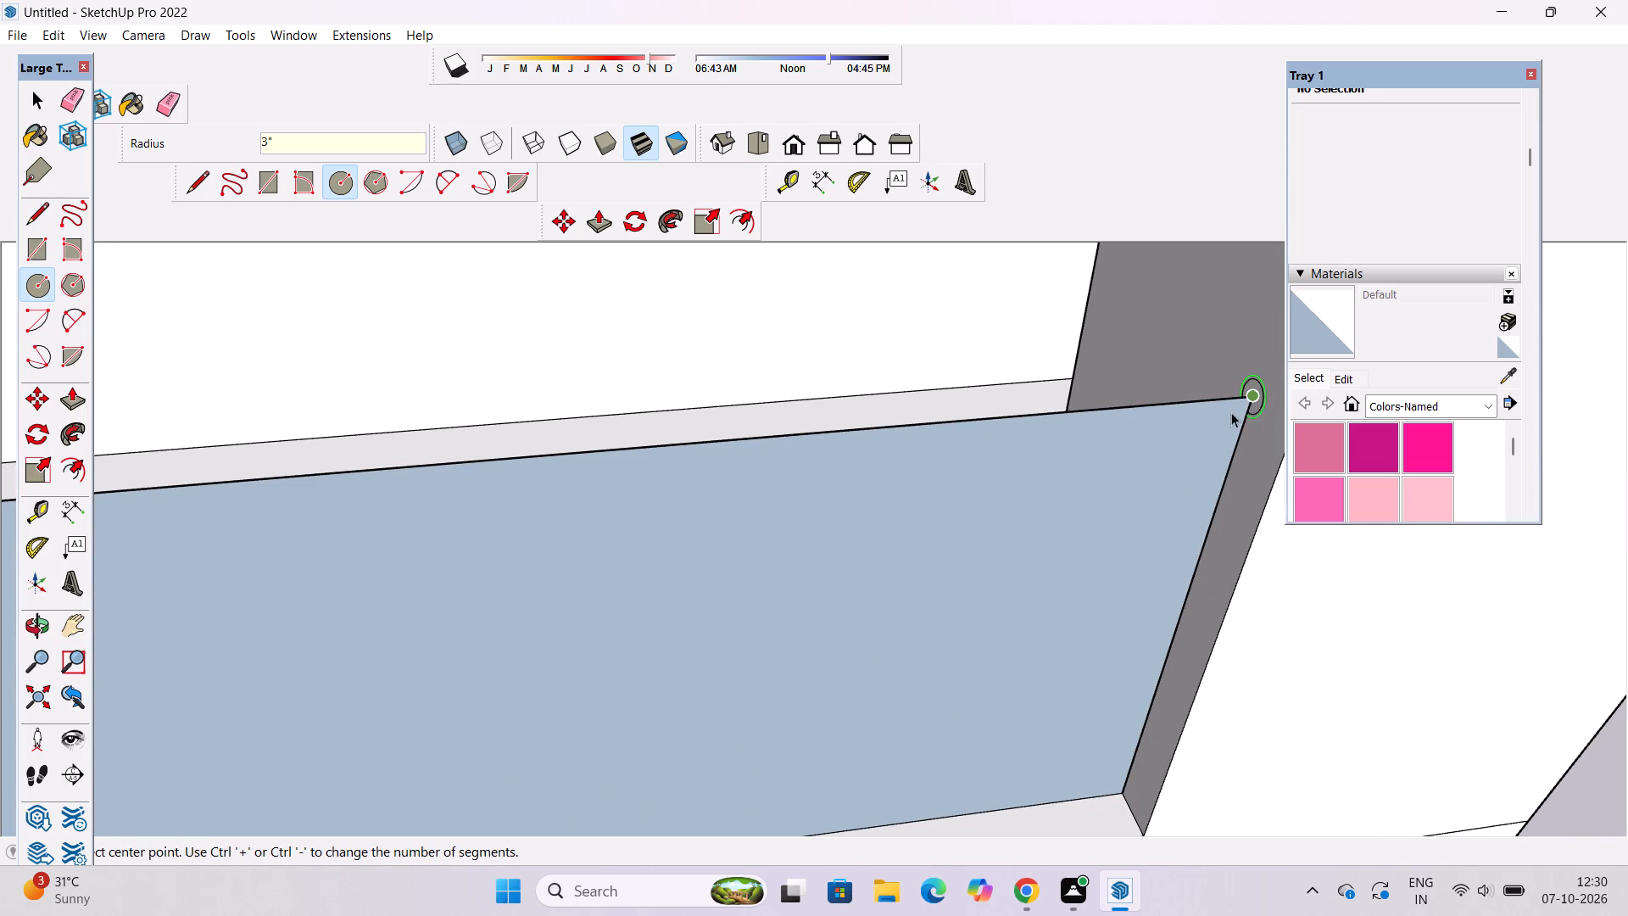
# Extrude the circle along the narrower bay panel's top edge with Follow Me to form the round rail.
pyautogui.scroll(9, 1265, 404)
pyautogui.keyDown('shift'); pyautogui.doubleClick(1242, 379); pyautogui.keyUp('shift')
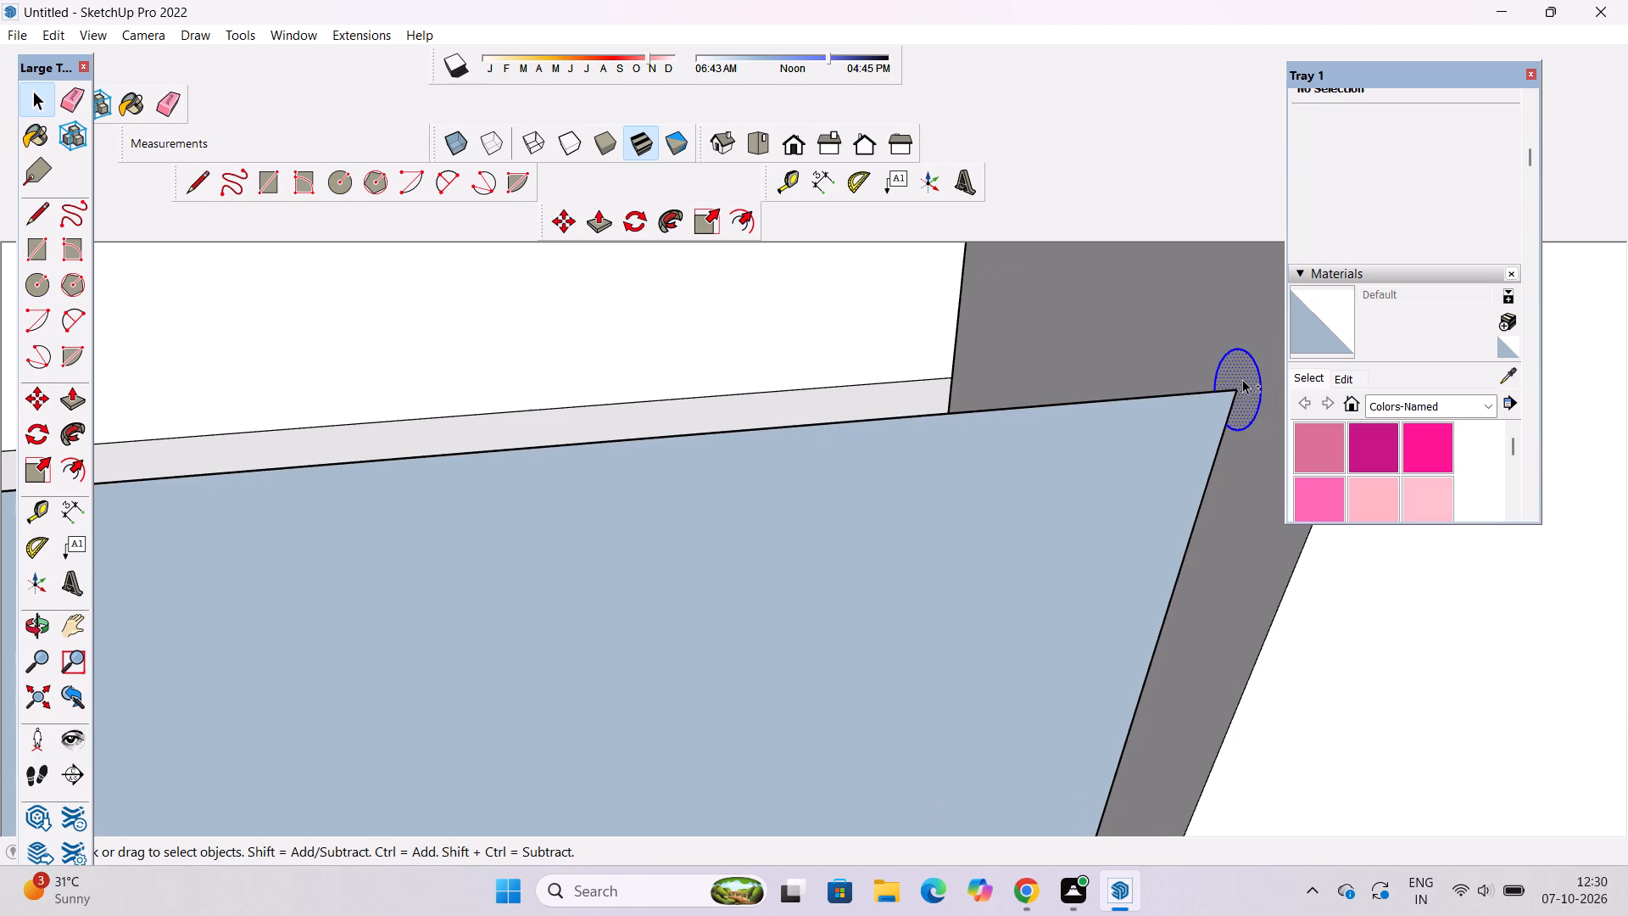
pyautogui.keyDown('shift'); pyautogui.click(1210, 394); pyautogui.keyUp('shift')
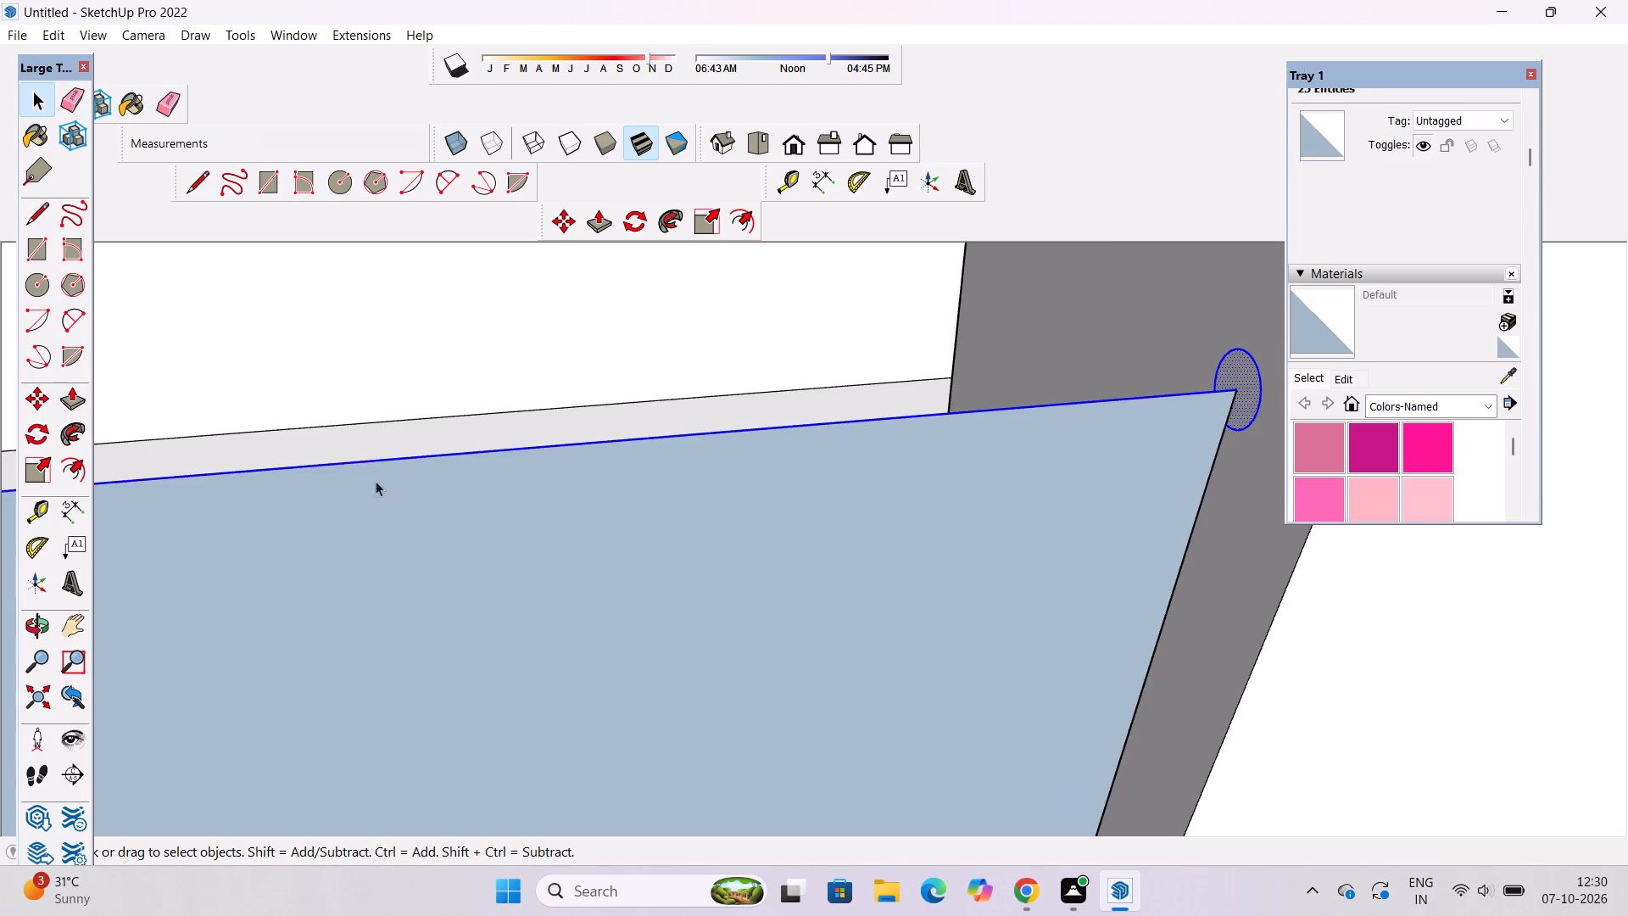
pyautogui.click(62, 426)
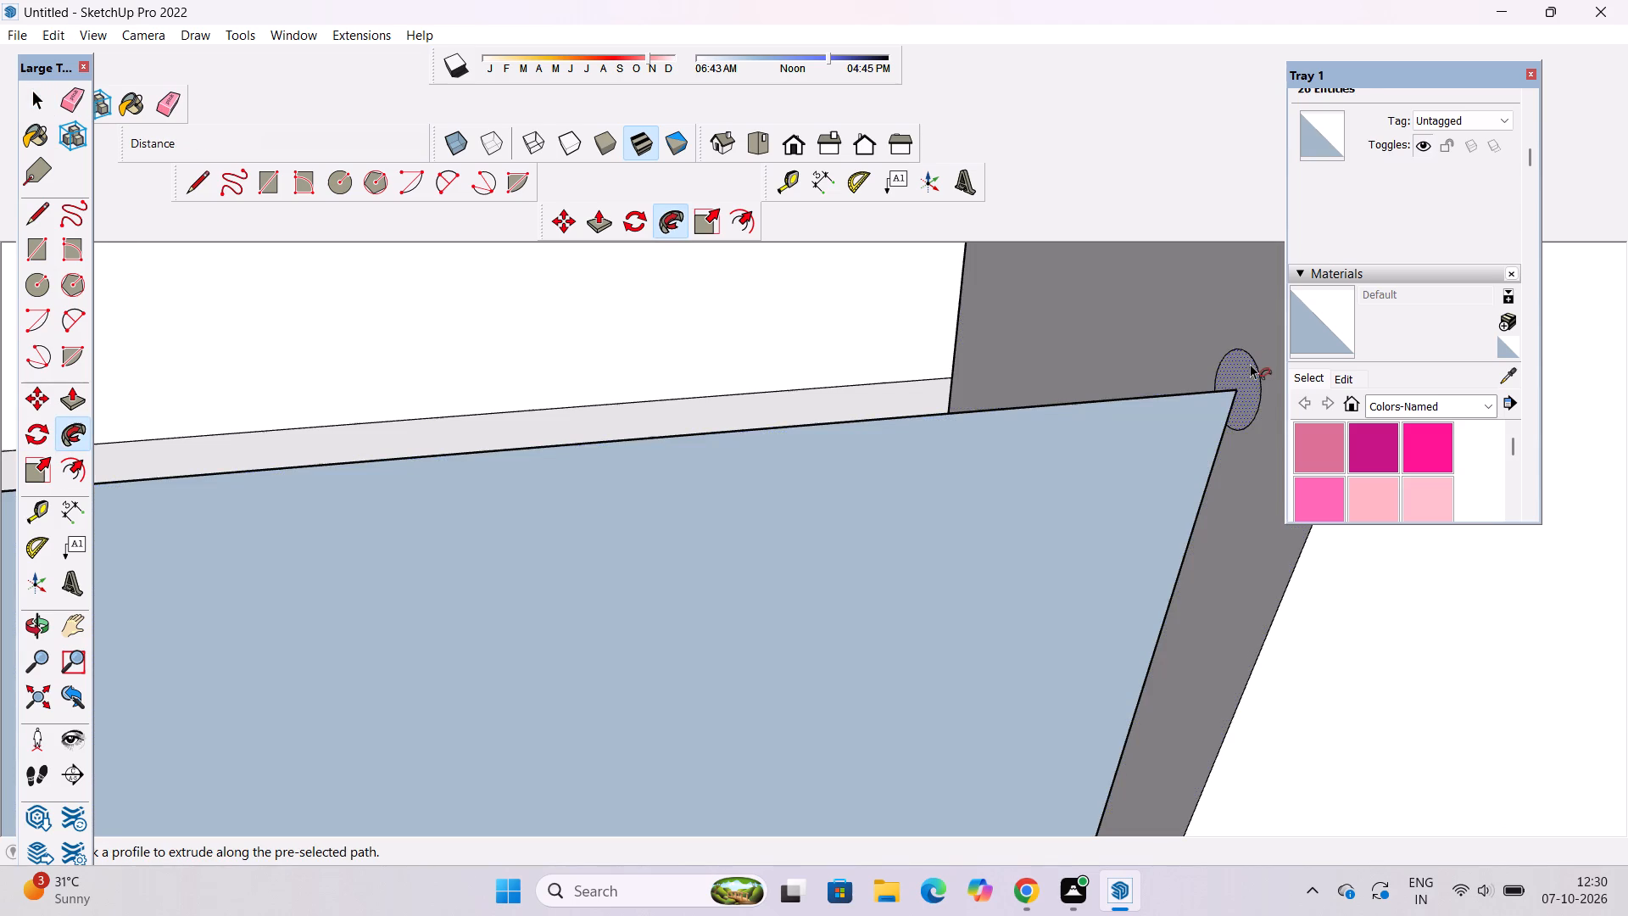
pyautogui.click(1249, 368)
pyautogui.press('space')
pyautogui.press('space')
pyautogui.scroll(-4, 1082, 340)
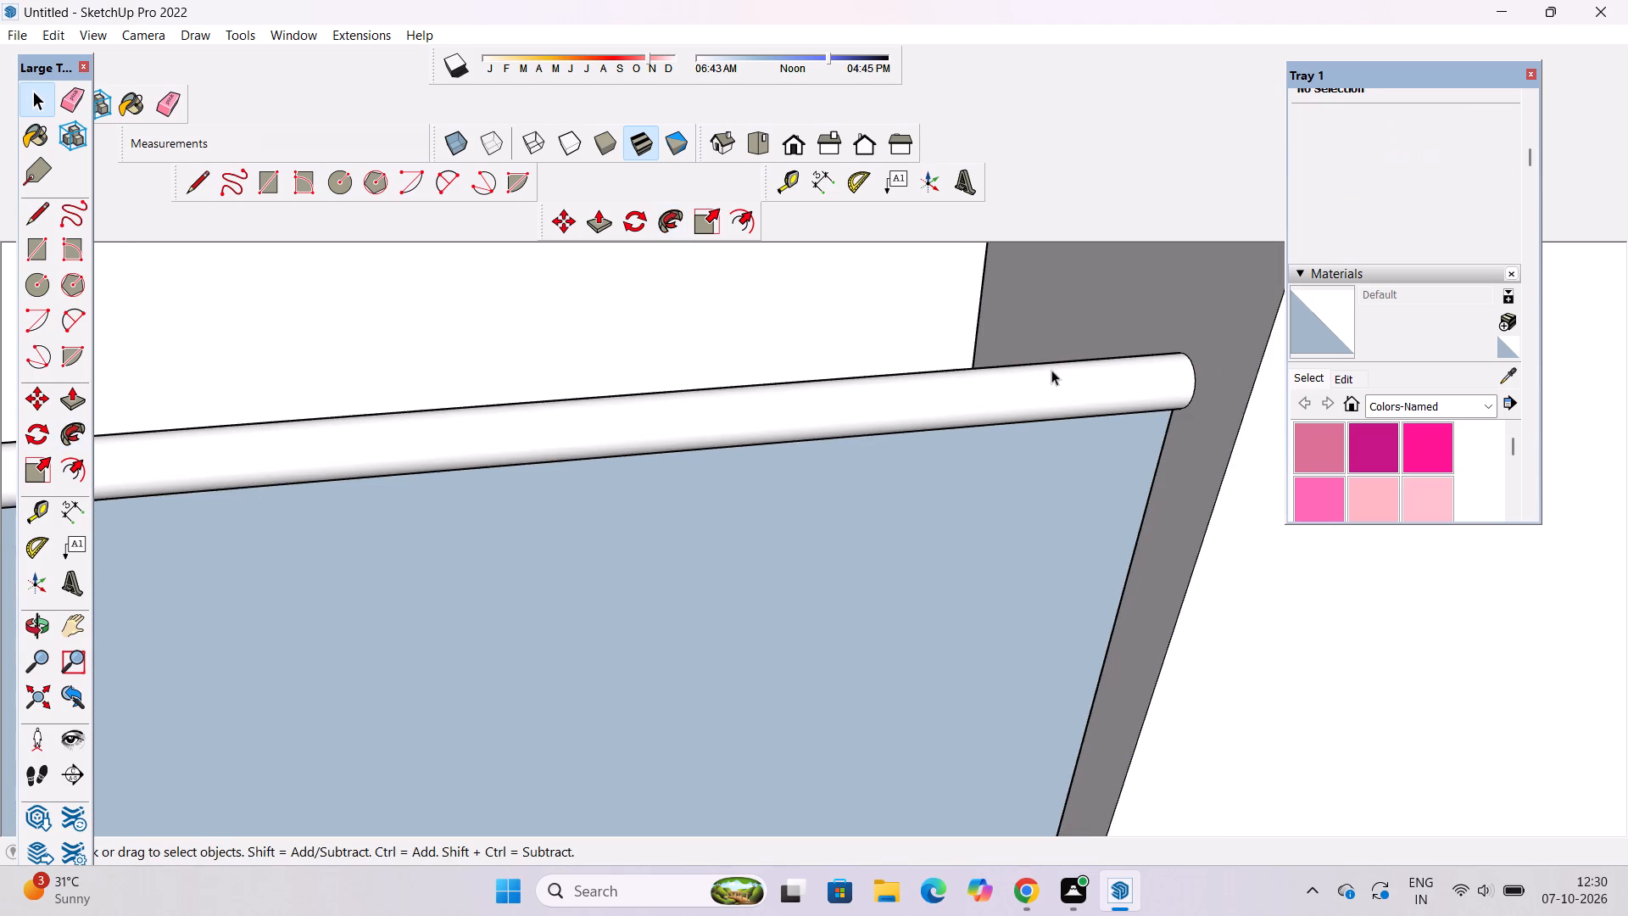
# Push/Pull the narrower bay's panel face below the rail by 1.5".
pyautogui.scroll(-6, 1079, 437)
pyautogui.click(1031, 530)
pyautogui.press('p')
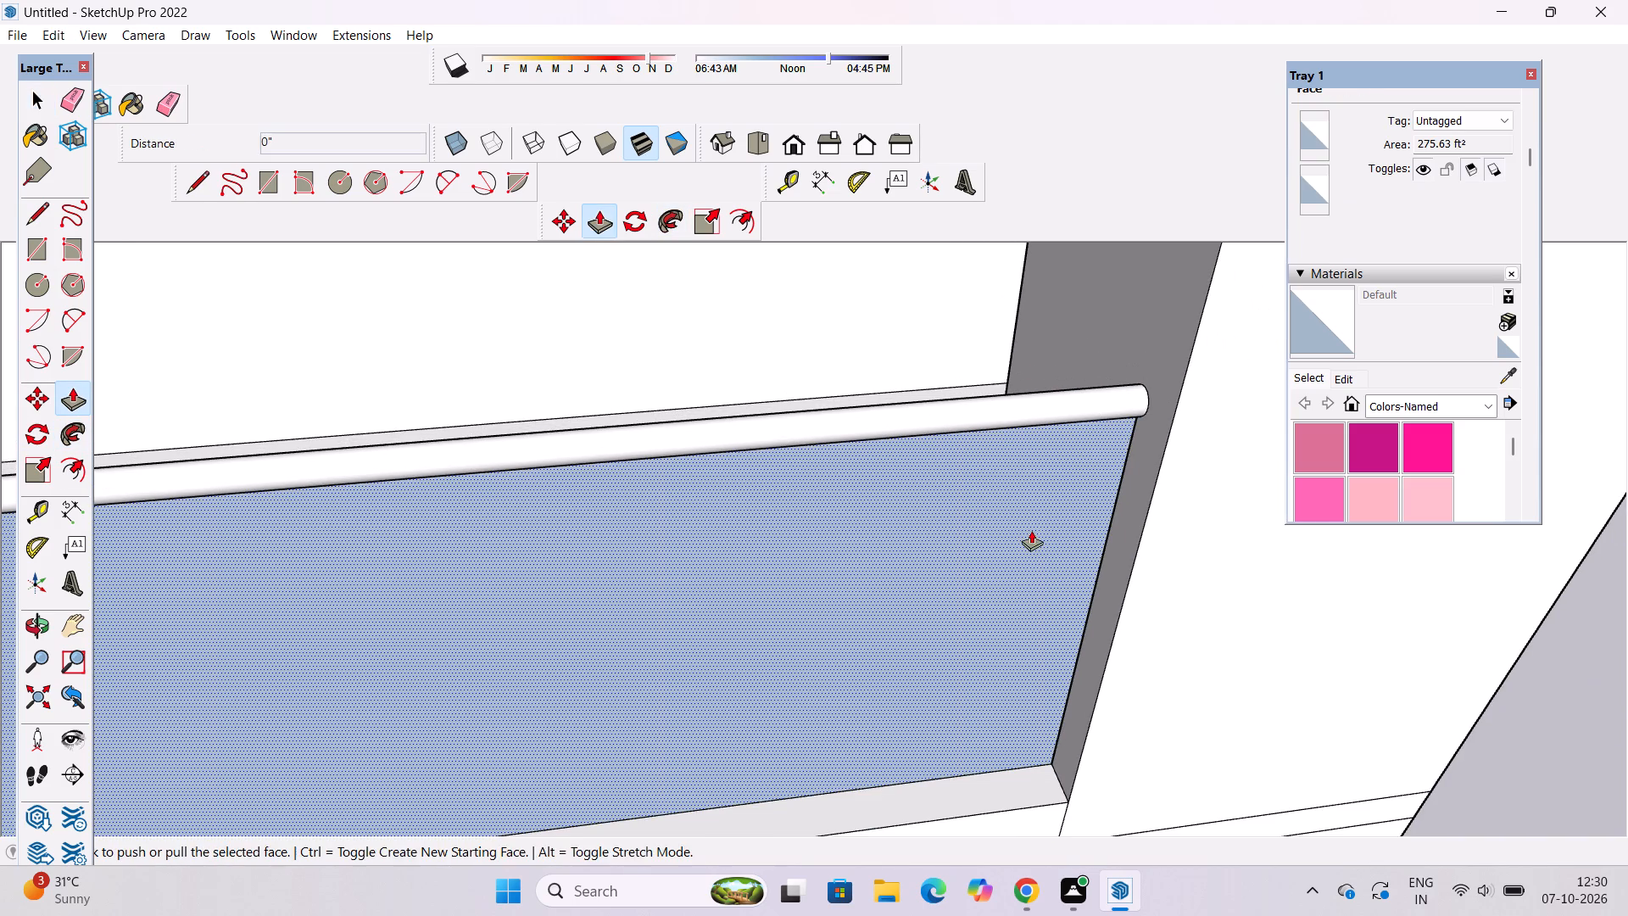
pyautogui.click(1031, 530)
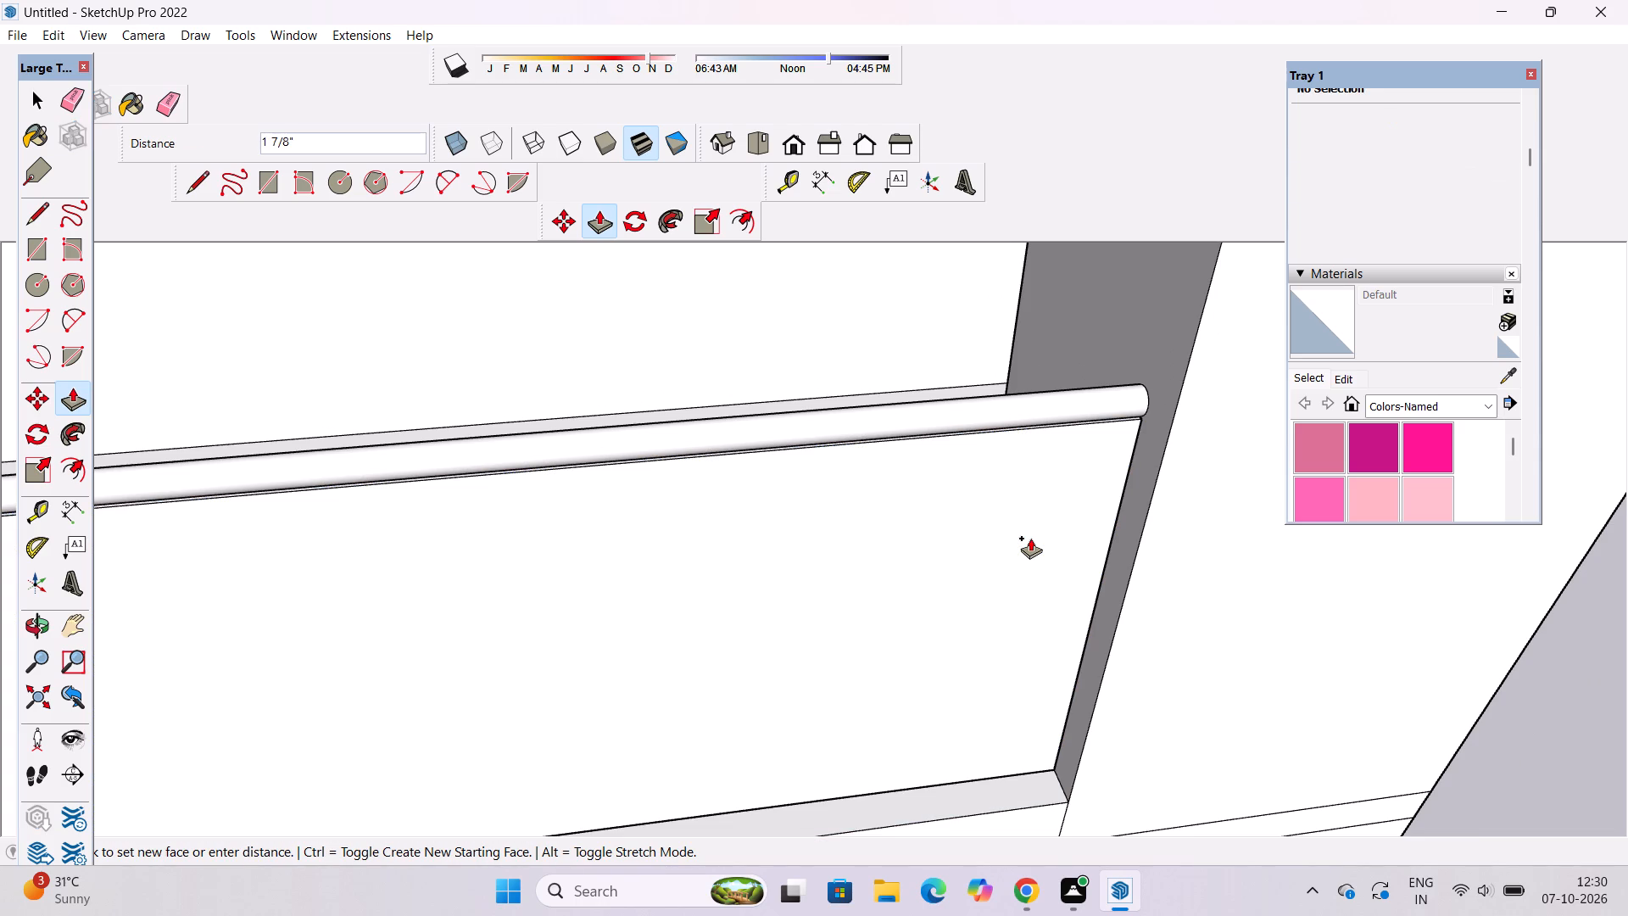
pyautogui.write('1.5"')
pyautogui.press('Return')
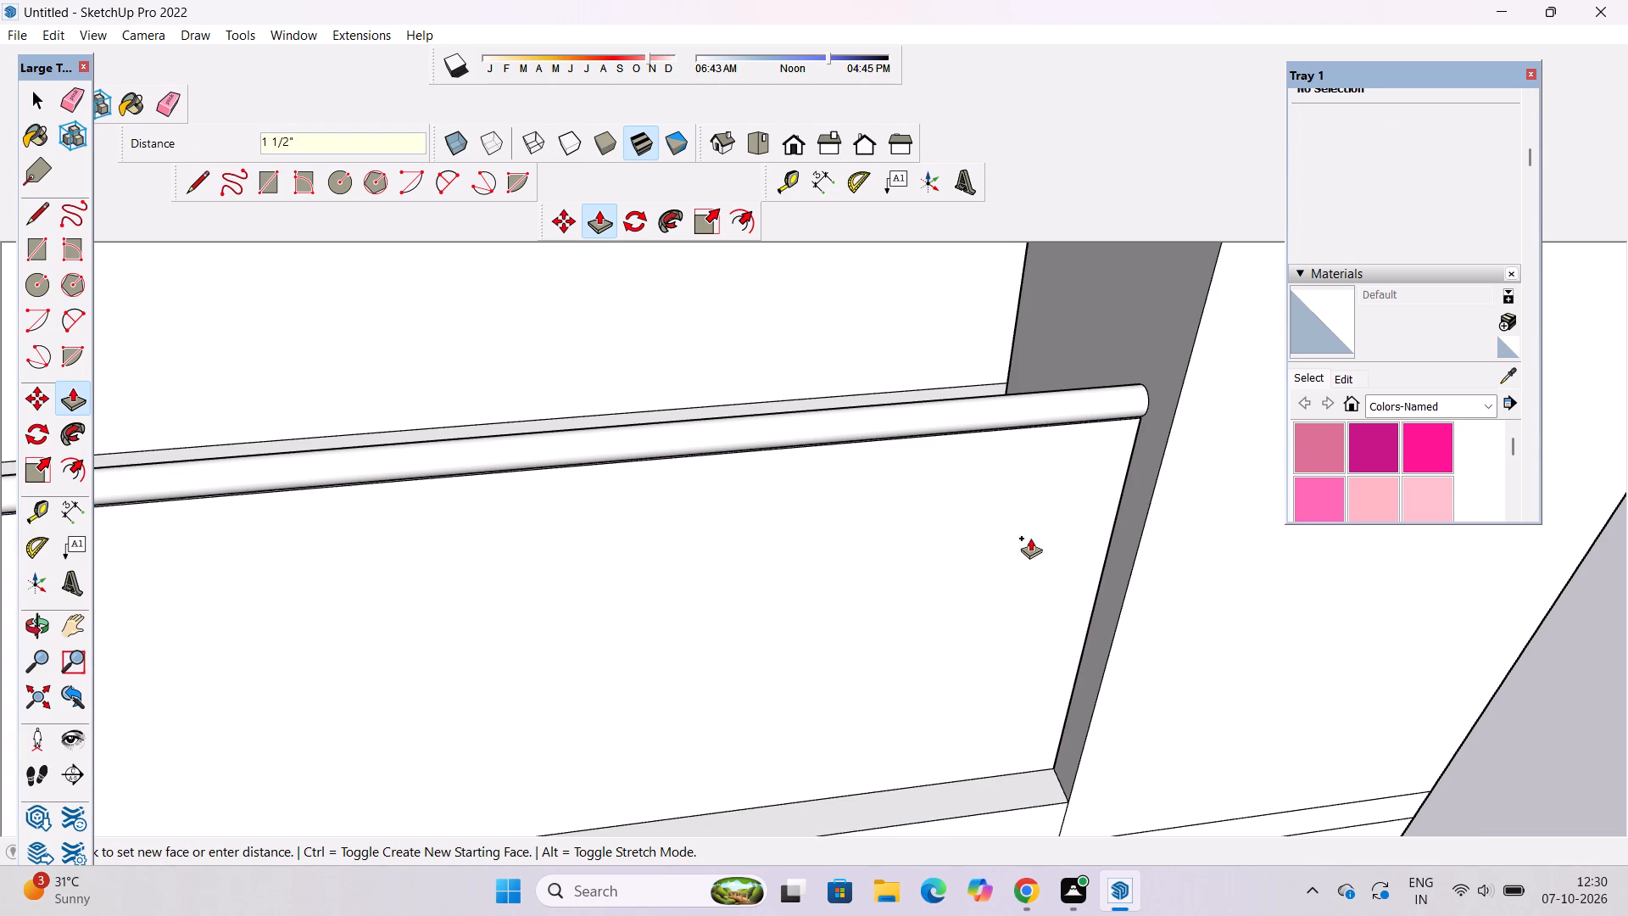
# Draw a 9' vertical line up the column side from the midpoint of the wider bay's sill end.
pyautogui.press('o')
pyautogui.scroll(-15, 1030, 538)
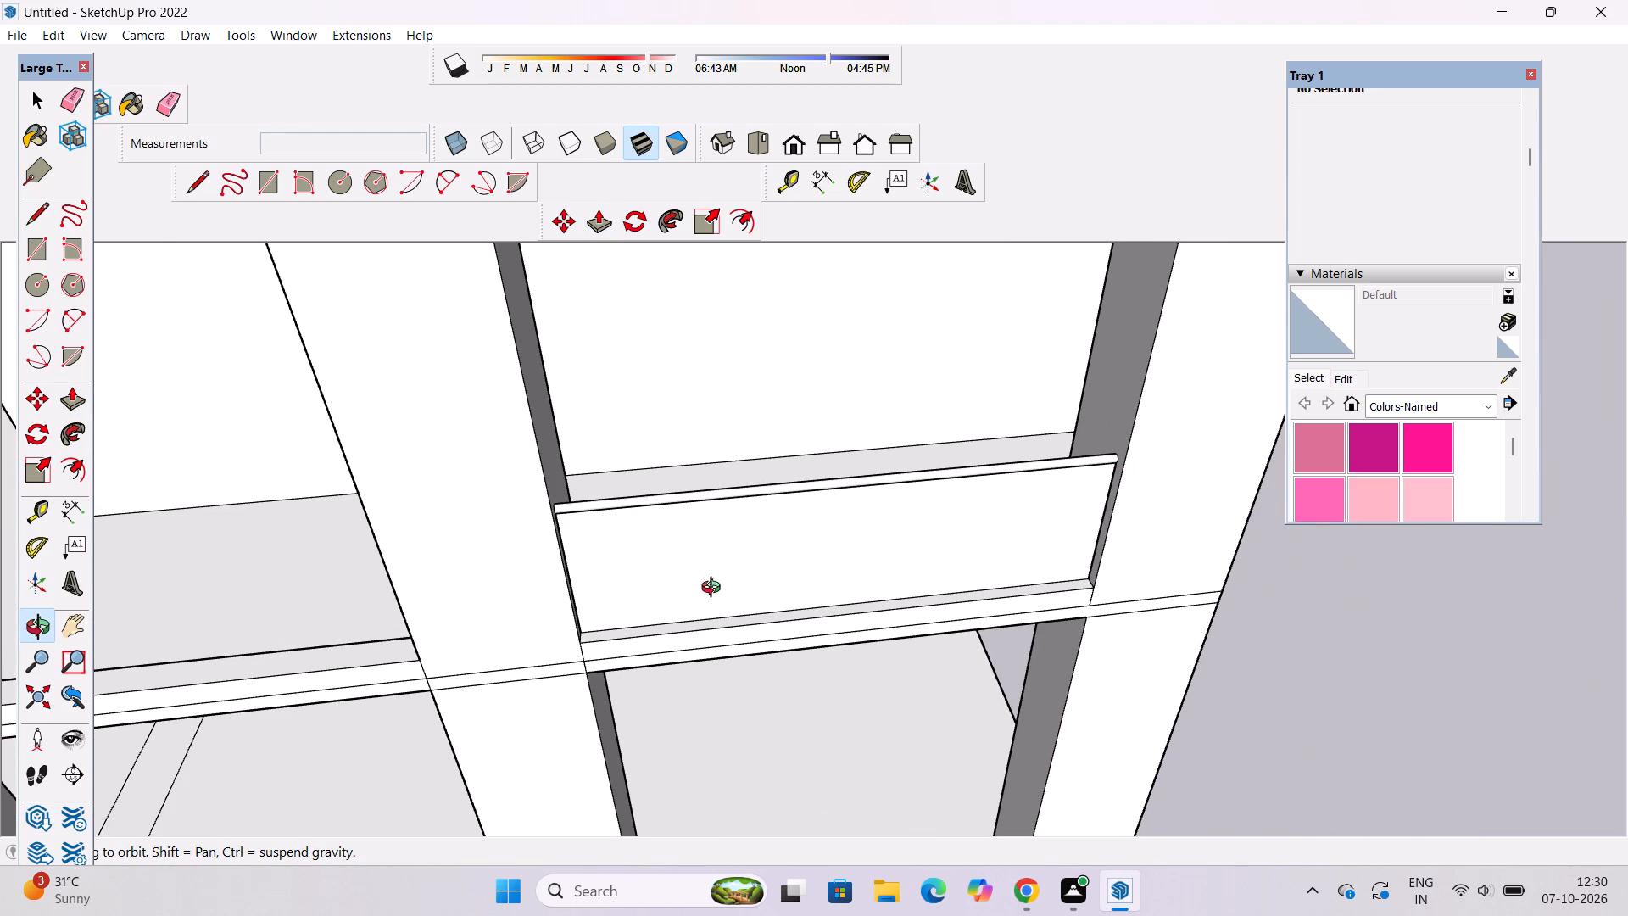
pyautogui.keyDown('shift'); pyautogui.moveTo(706, 589); pyautogui.dragTo(845, 556); pyautogui.keyUp('shift')
pyautogui.scroll(5, 632, 591)
pyautogui.moveTo(605, 602); pyautogui.dragTo(846, 593)
pyautogui.scroll(-3, 847, 584)
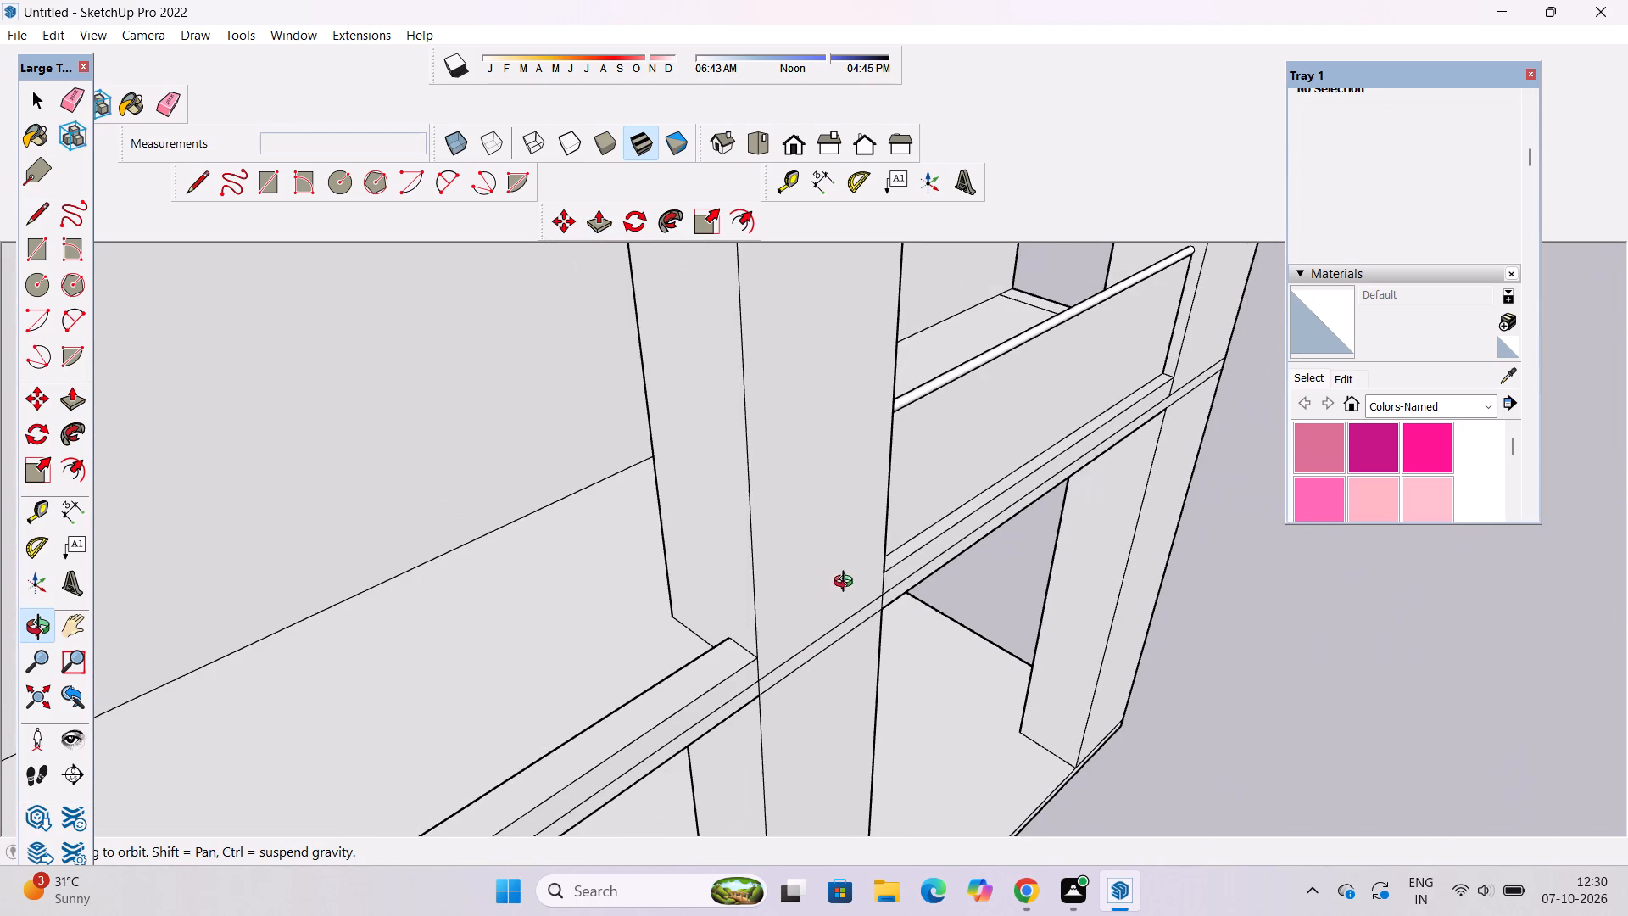
pyautogui.keyDown('shift'); pyautogui.click(847, 584); pyautogui.keyUp('shift')
pyautogui.keyDown('shift'); pyautogui.click(845, 589); pyautogui.keyUp('shift')
pyautogui.press('l')
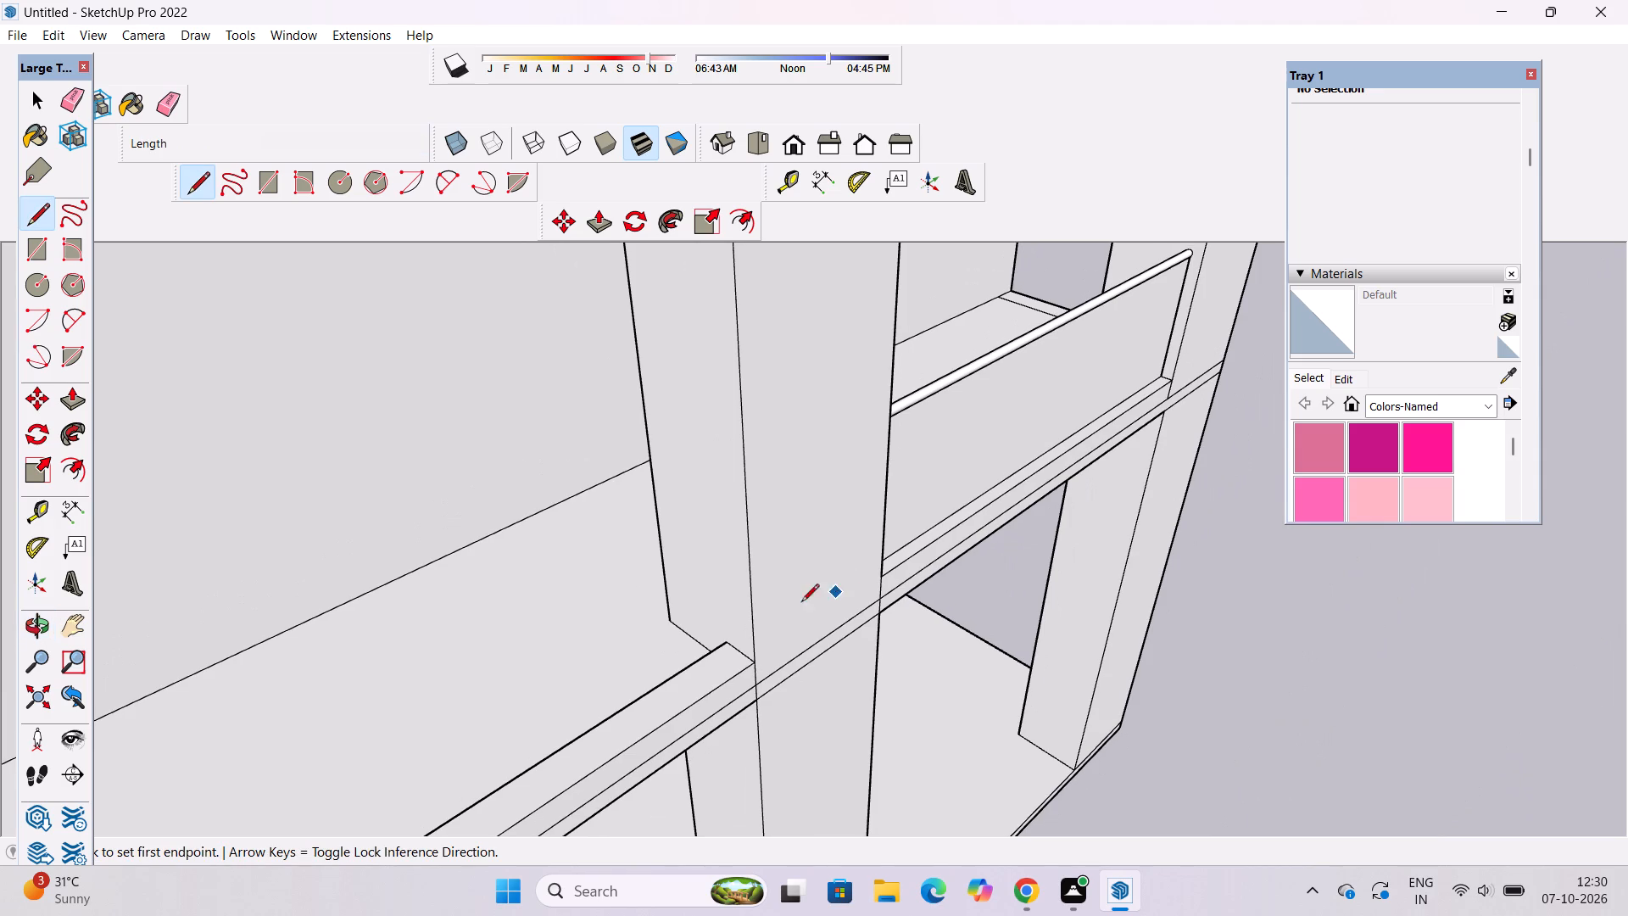
pyautogui.scroll(9, 710, 662)
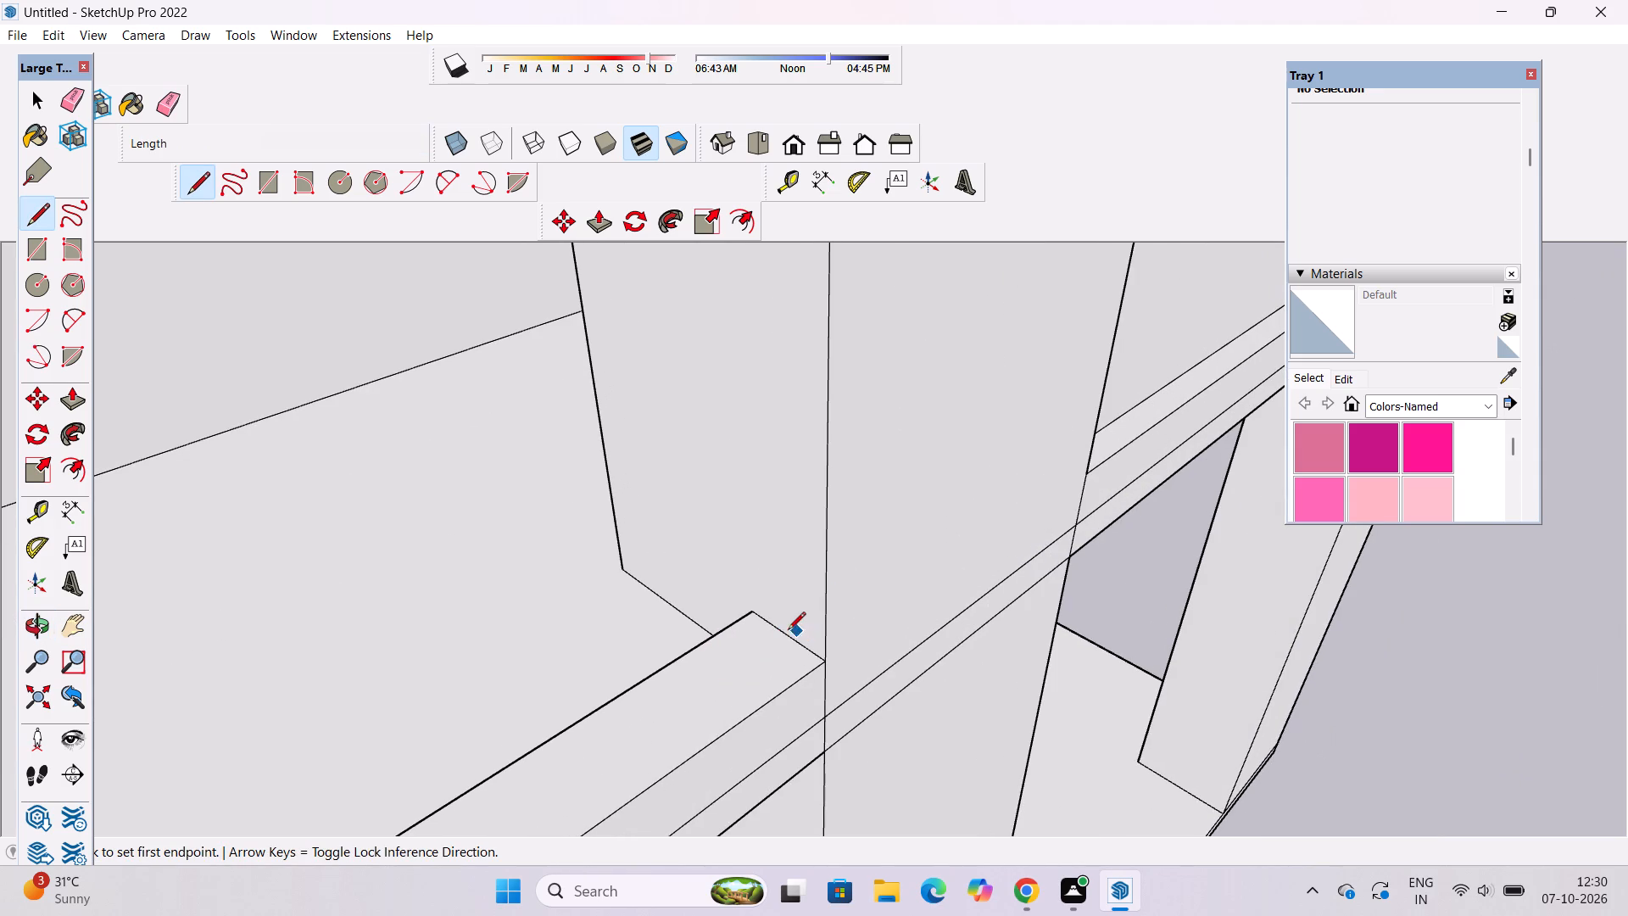
pyautogui.click(789, 640)
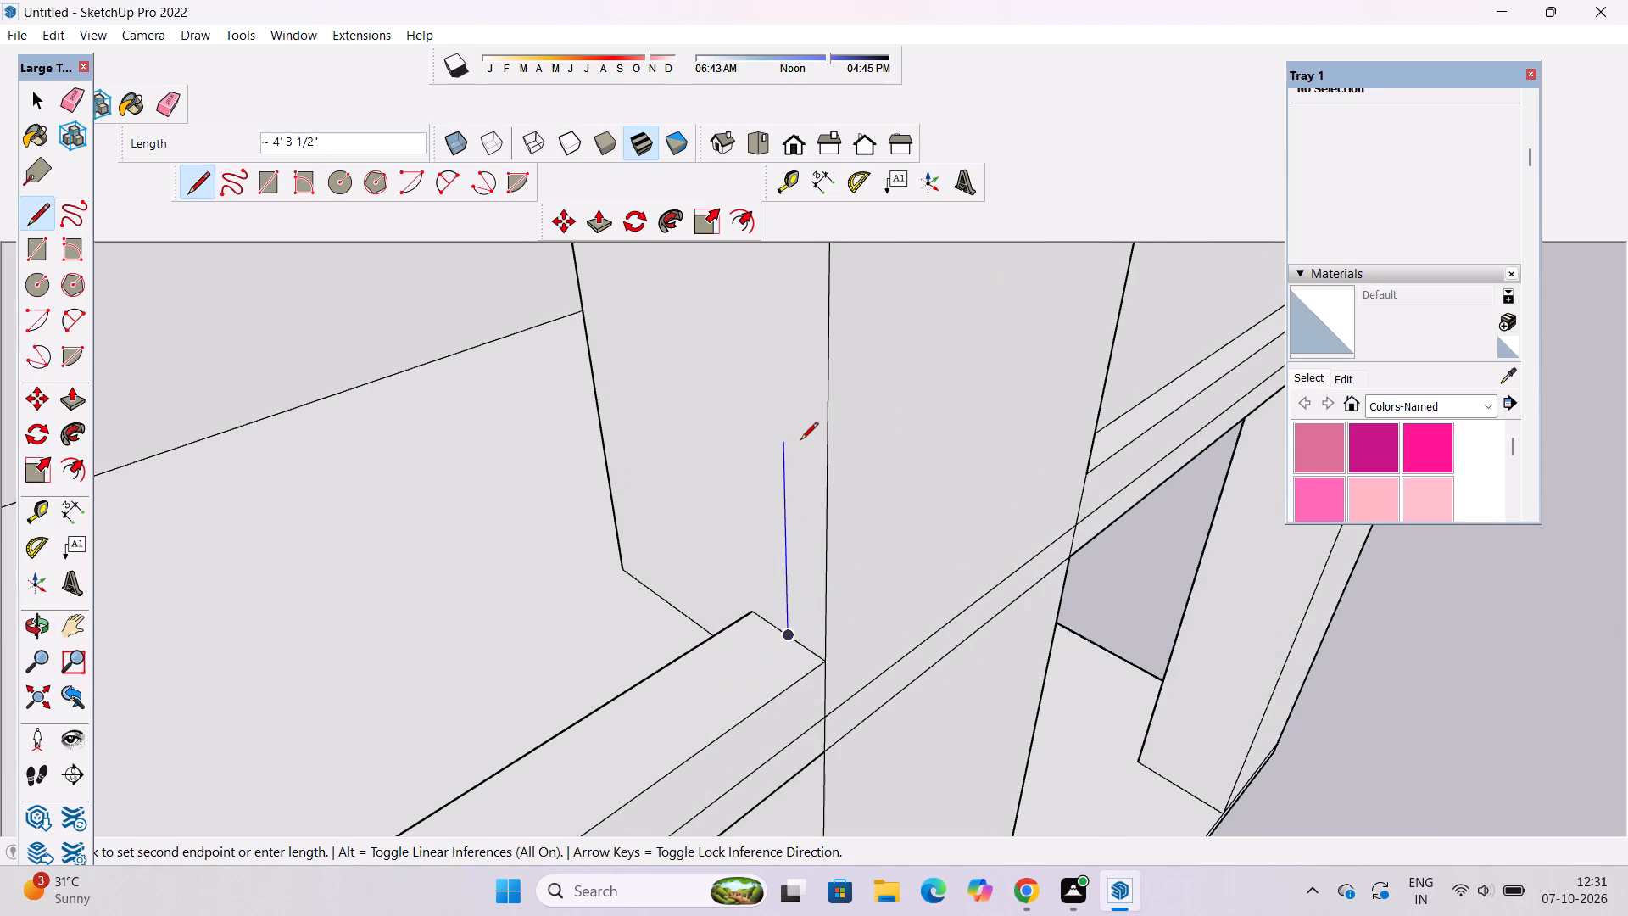
pyautogui.press('9')
pyautogui.press("'")
pyautogui.press('Return')
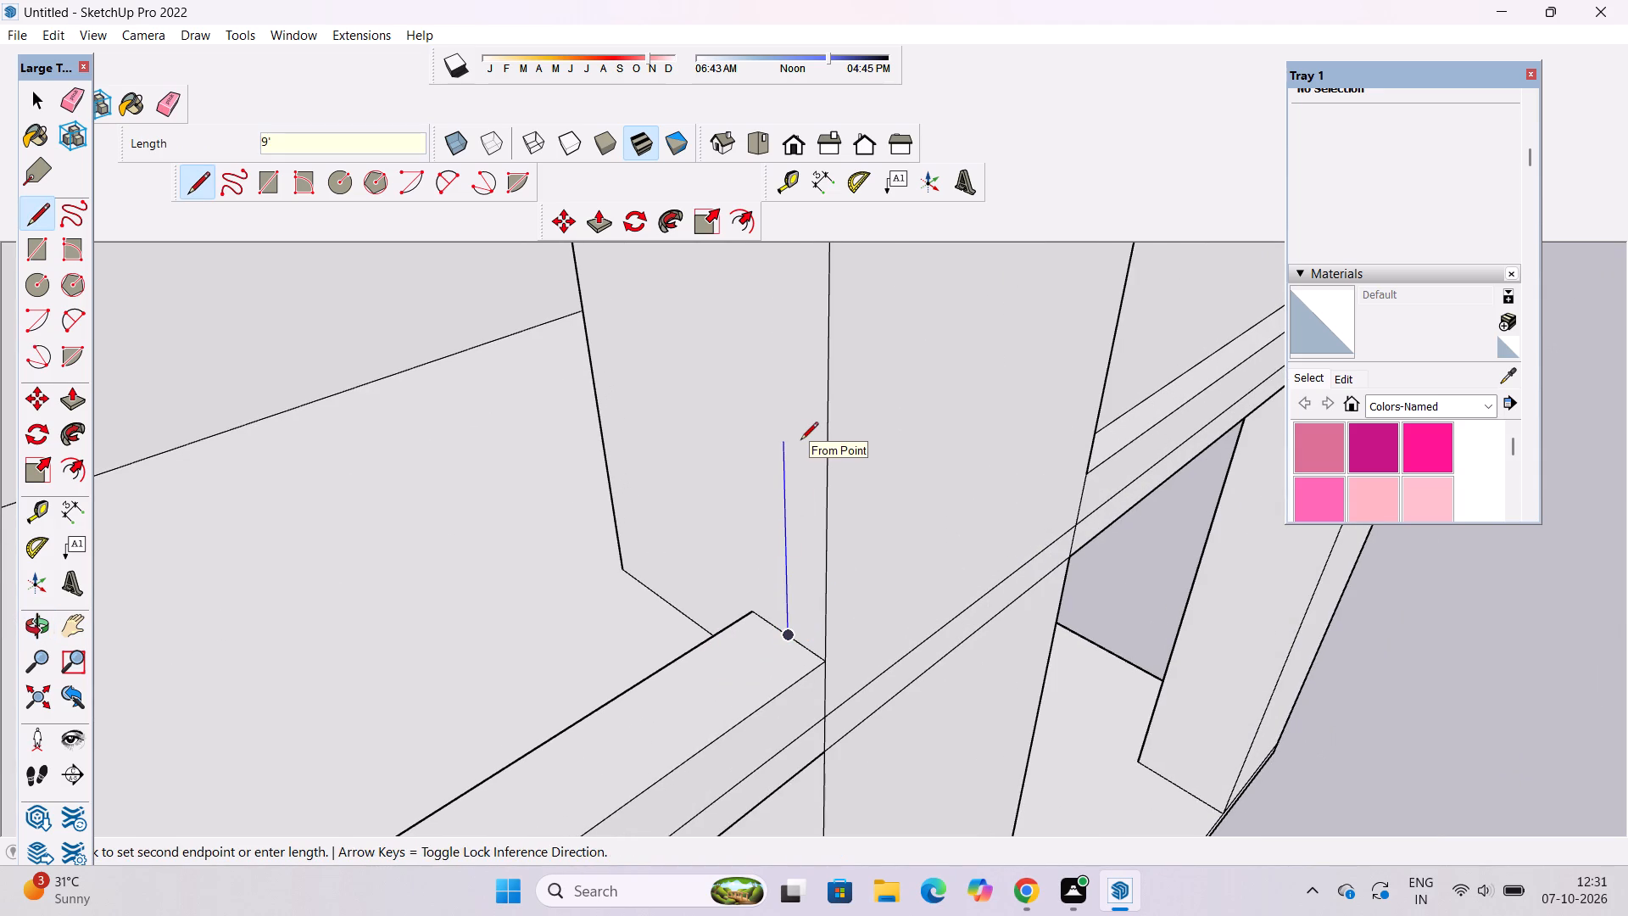
# Complete the wider bay's panel outline with a top edge to the opposite column, a vertical side and a base line along the sill.
pyautogui.scroll(-14, 800, 441)
pyautogui.press('o')
pyautogui.moveTo(849, 499); pyautogui.dragTo(662, 497)
pyautogui.moveTo(682, 517); pyautogui.dragTo(588, 517)
pyautogui.keyDown('shift'); pyautogui.moveTo(650, 521); pyautogui.dragTo(925, 569); pyautogui.keyUp('shift')
pyautogui.moveTo(928, 574); pyautogui.dragTo(783, 572)
pyautogui.scroll(-4, 757, 555)
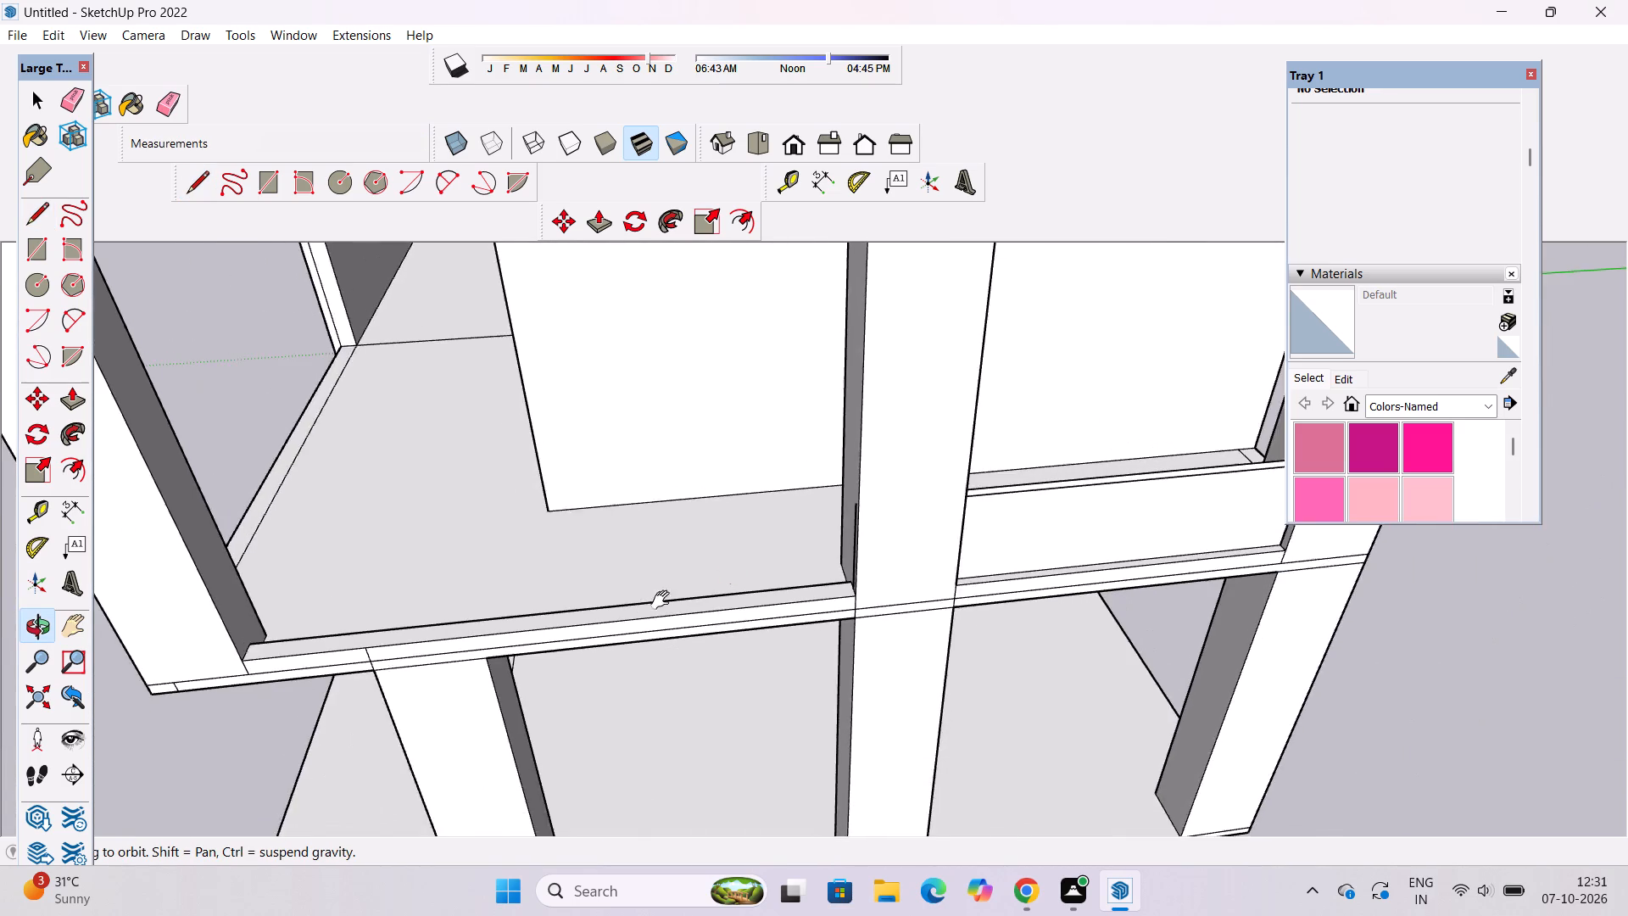
pyautogui.keyDown('shift'); pyautogui.moveTo(652, 604); pyautogui.dragTo(772, 606); pyautogui.keyUp('shift')
pyautogui.keyDown('shift'); pyautogui.click(772, 606); pyautogui.keyUp('shift')
pyautogui.press('l')
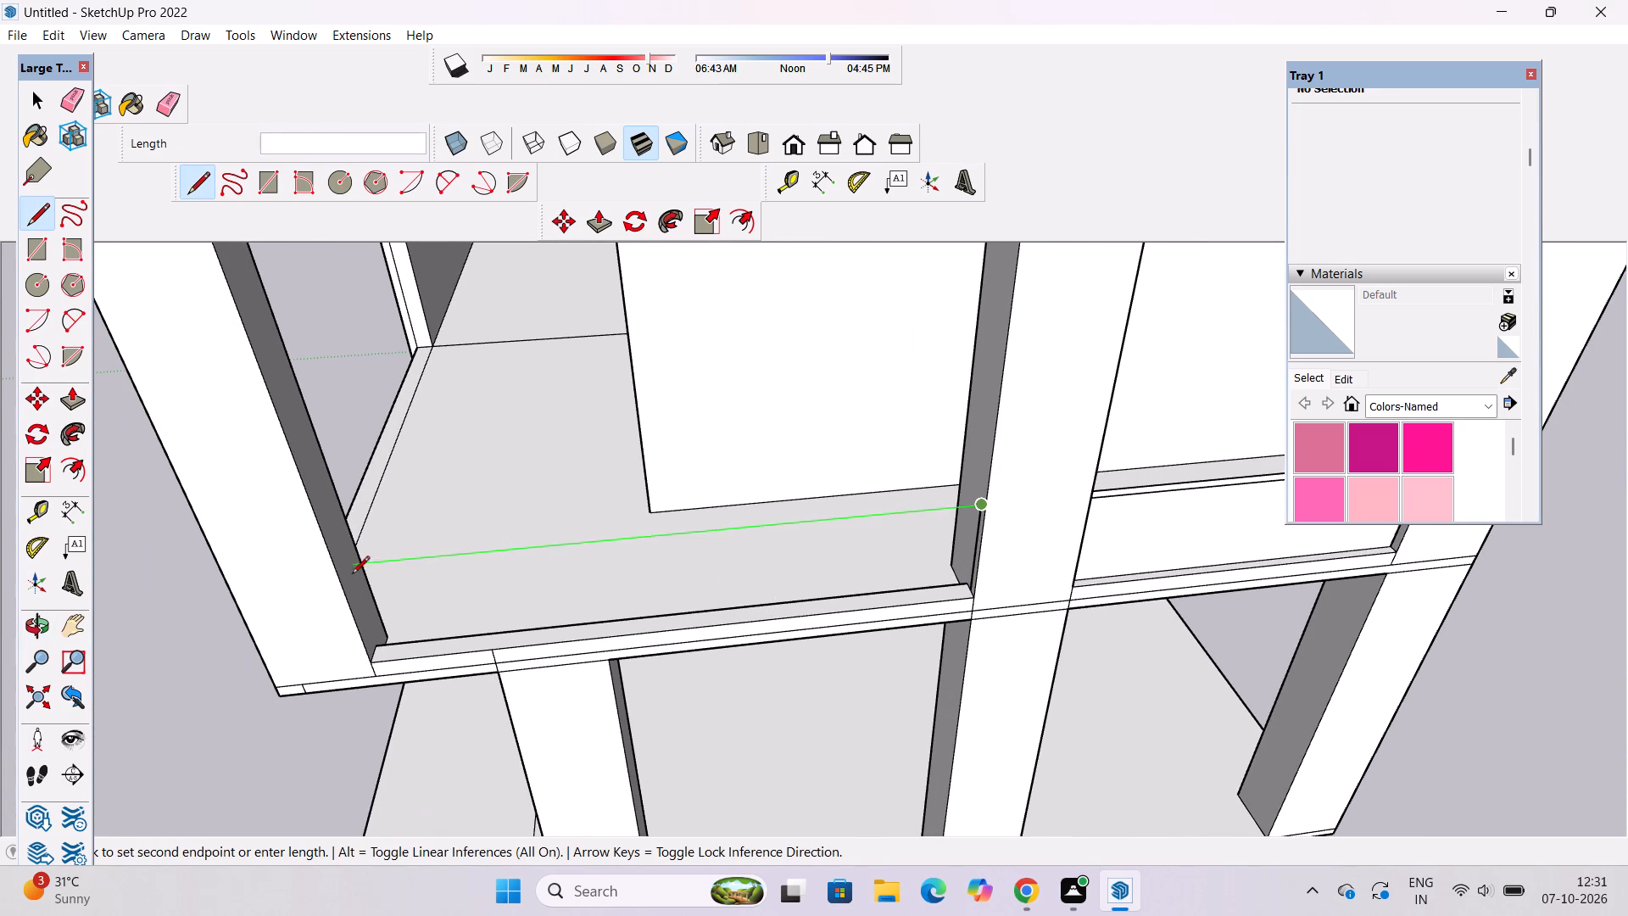
pyautogui.scroll(5, 344, 565)
pyautogui.click(344, 565)
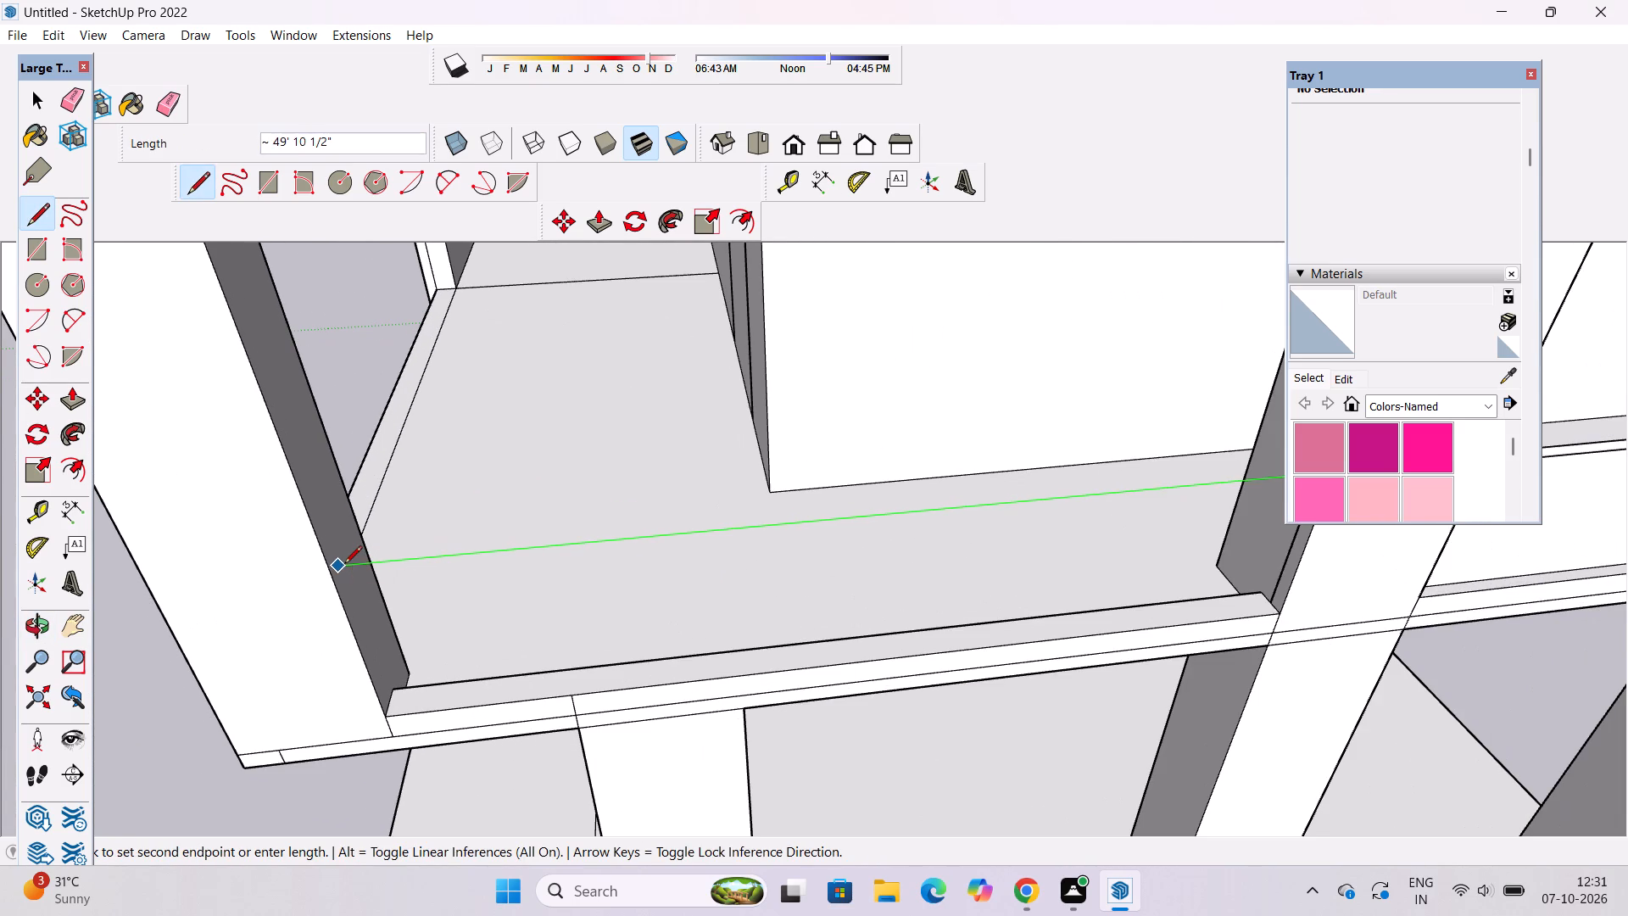
pyautogui.scroll(9, 415, 707)
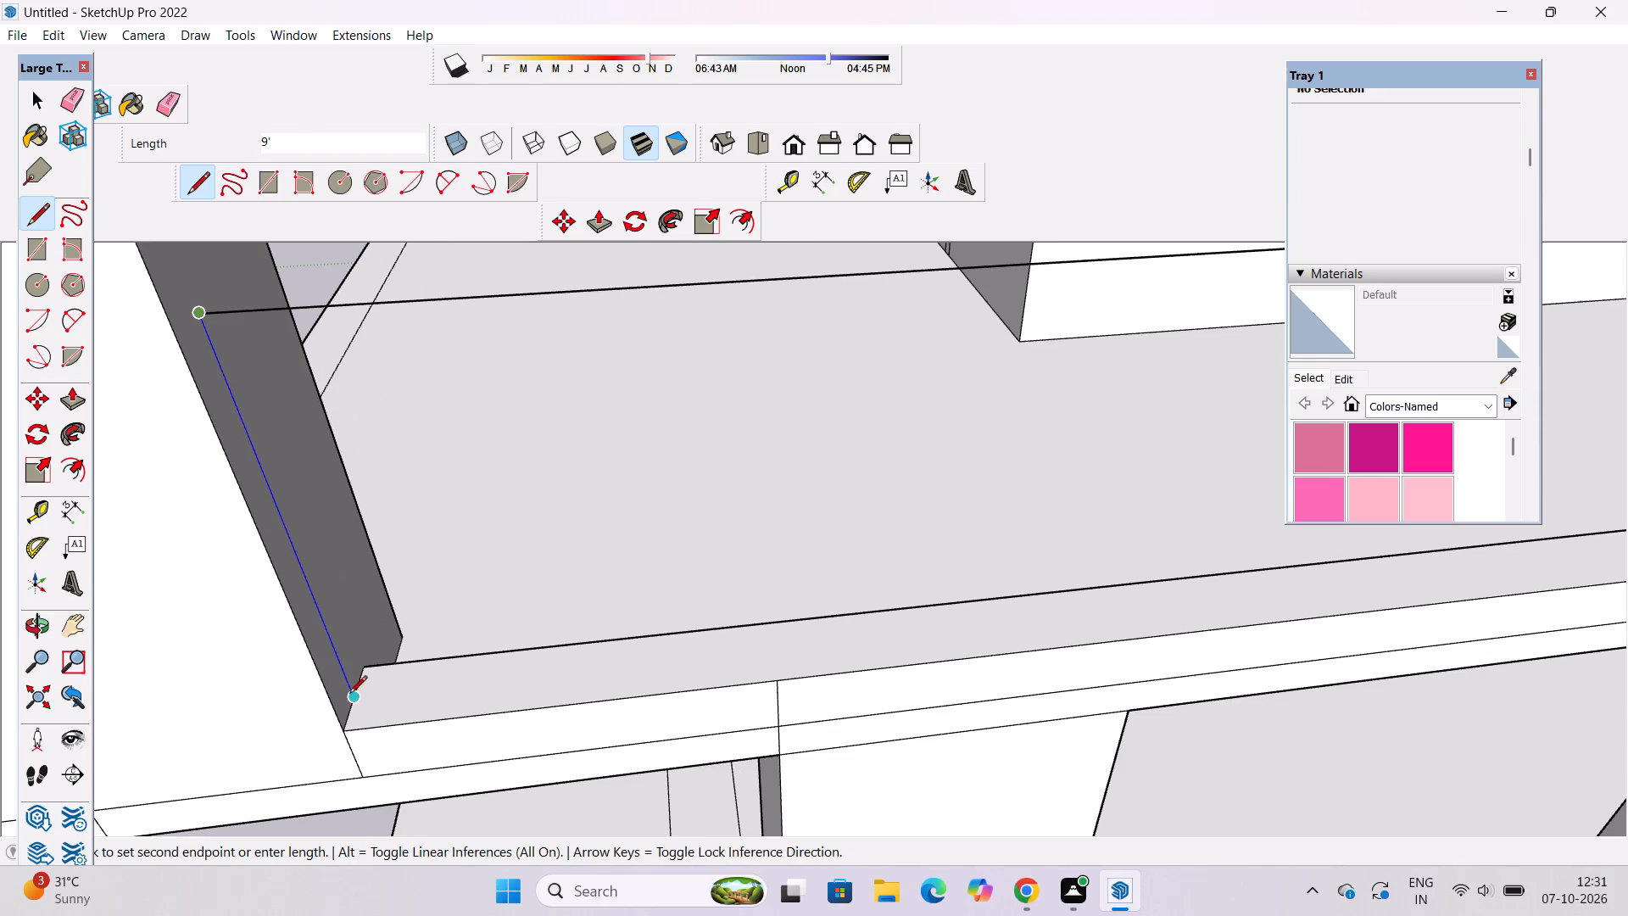
pyautogui.click(357, 703)
pyautogui.scroll(-5, 343, 687)
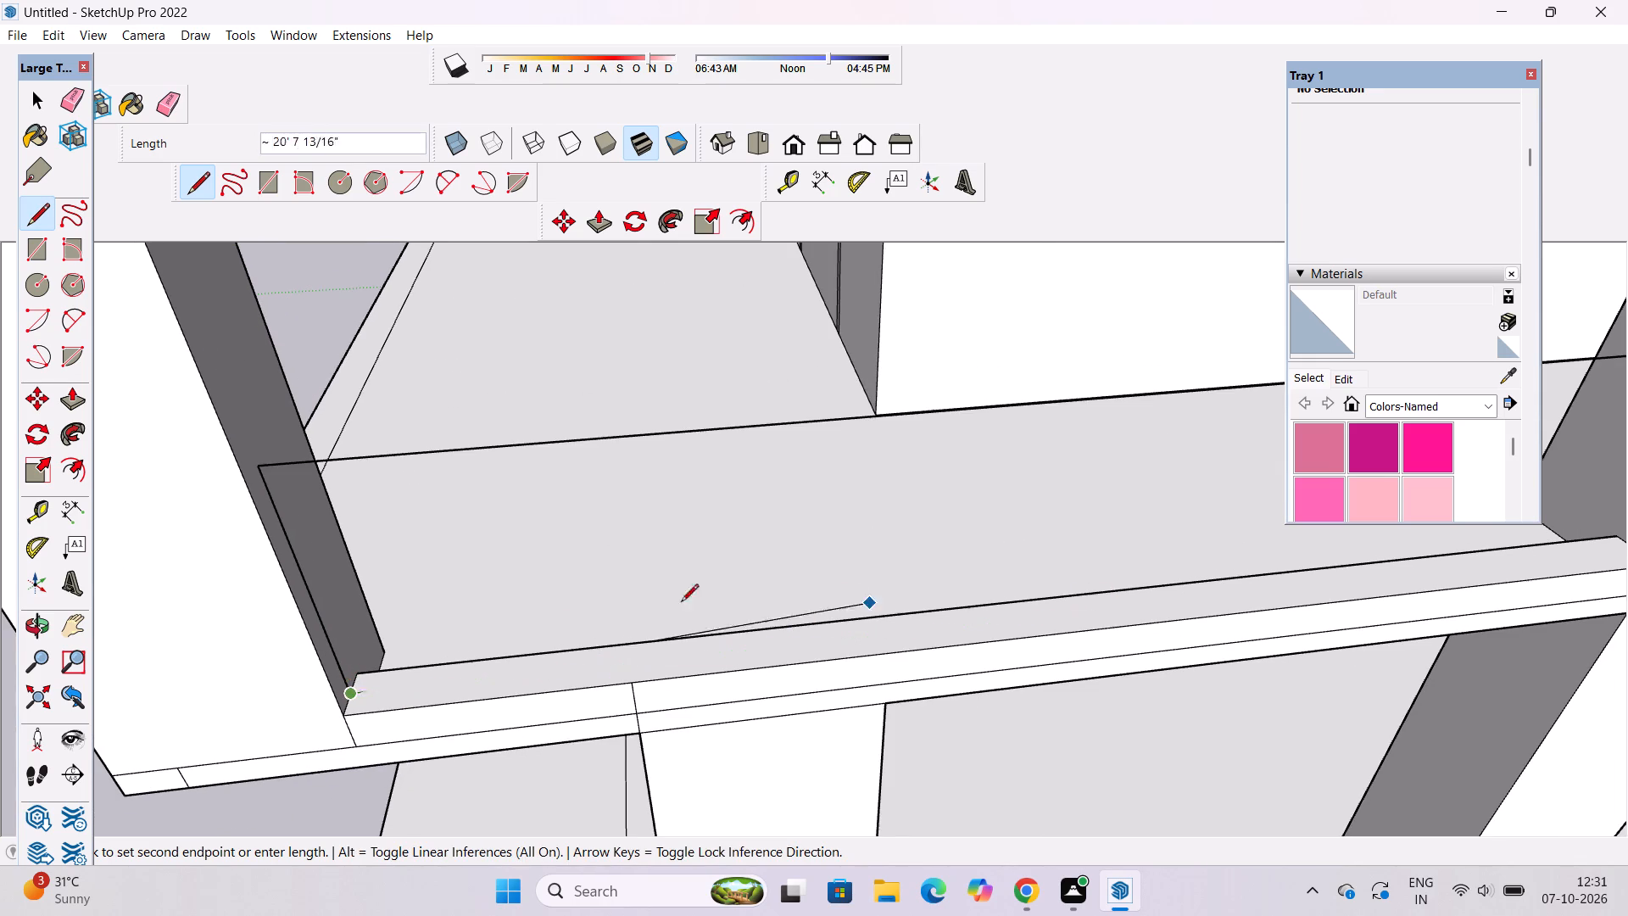
pyautogui.scroll(-5, 578, 621)
pyautogui.scroll(4, 1246, 571)
pyautogui.click(1250, 582)
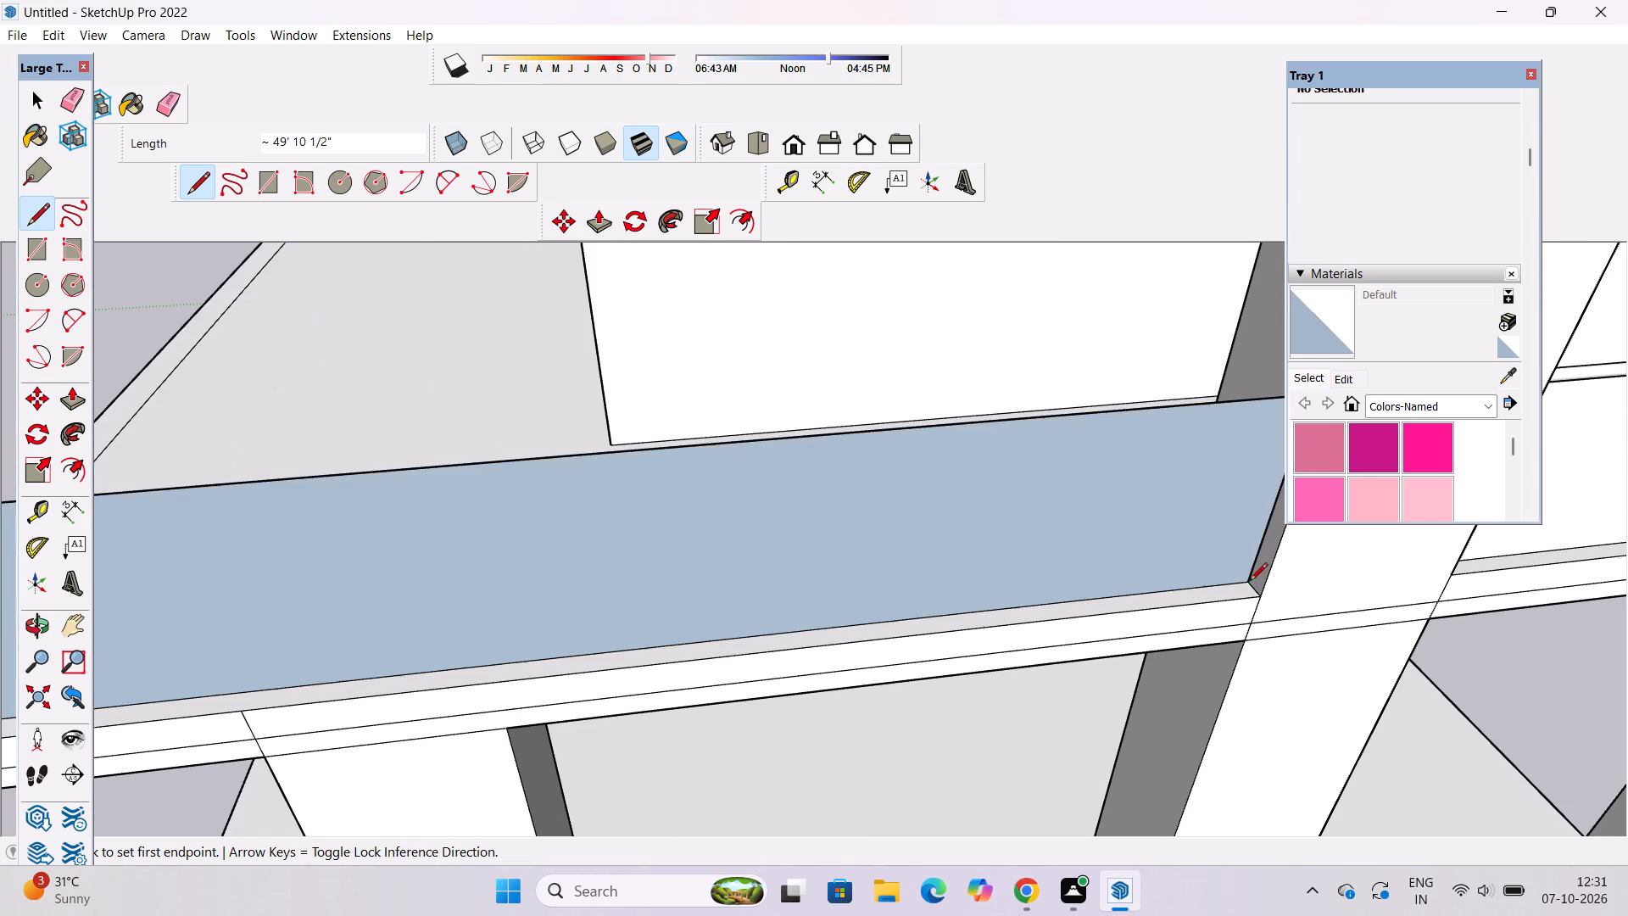
pyautogui.press('space')
# Draw a circle of 3" radius centred on the wider bay panel's upper corner at the outer column.
pyautogui.write('c')
pyautogui.scroll(-5, 1143, 589)
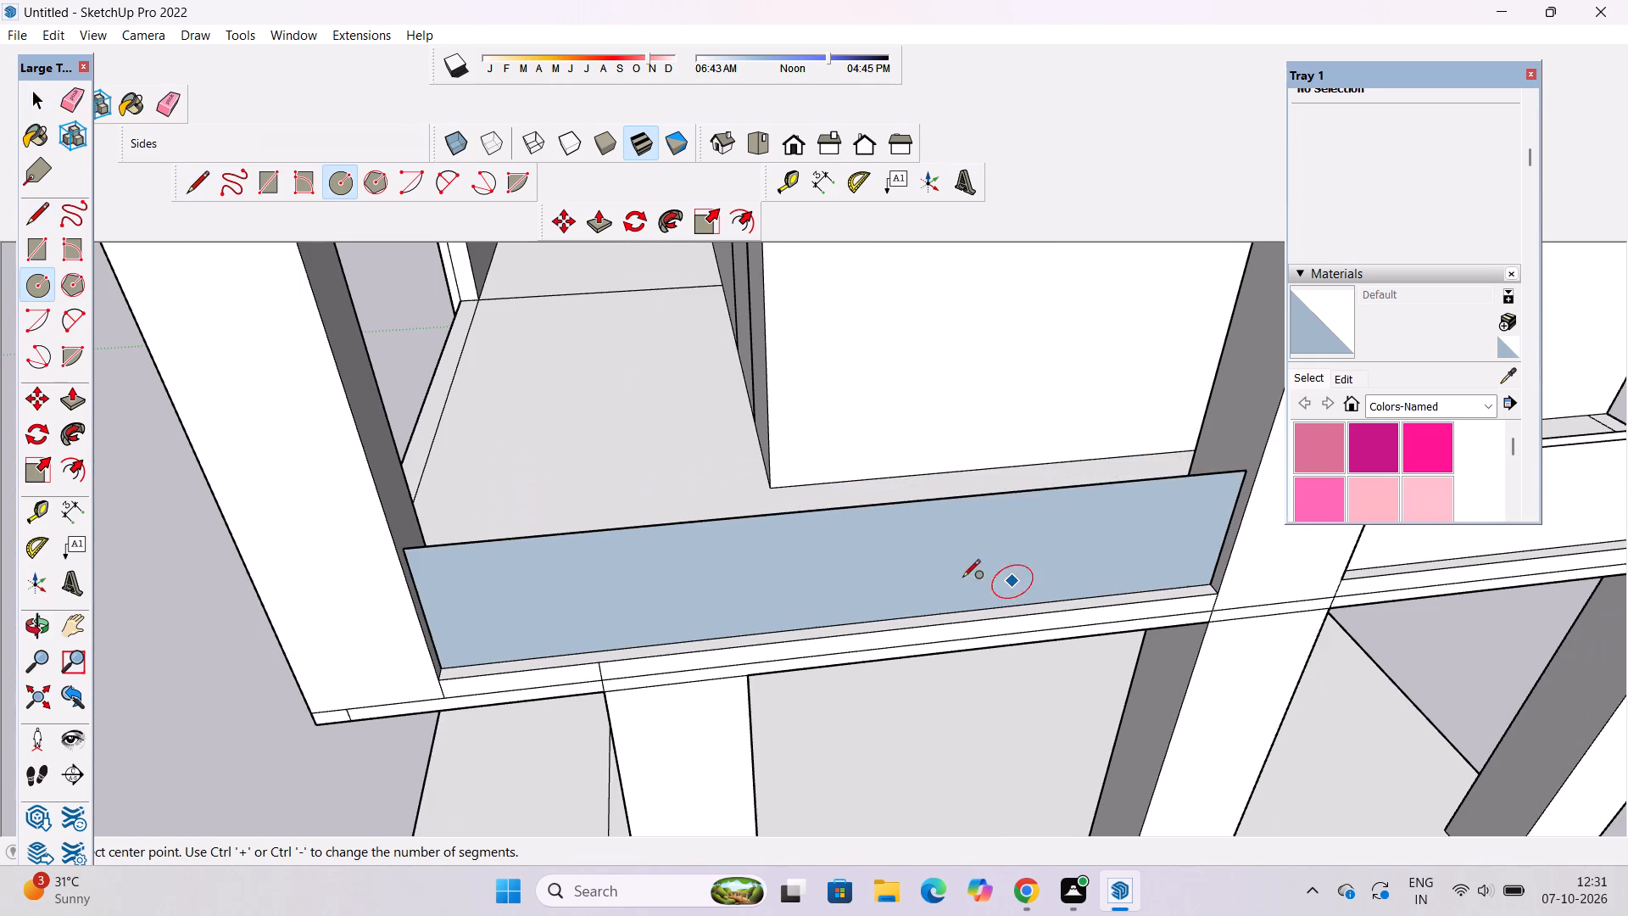
pyautogui.scroll(9, 453, 520)
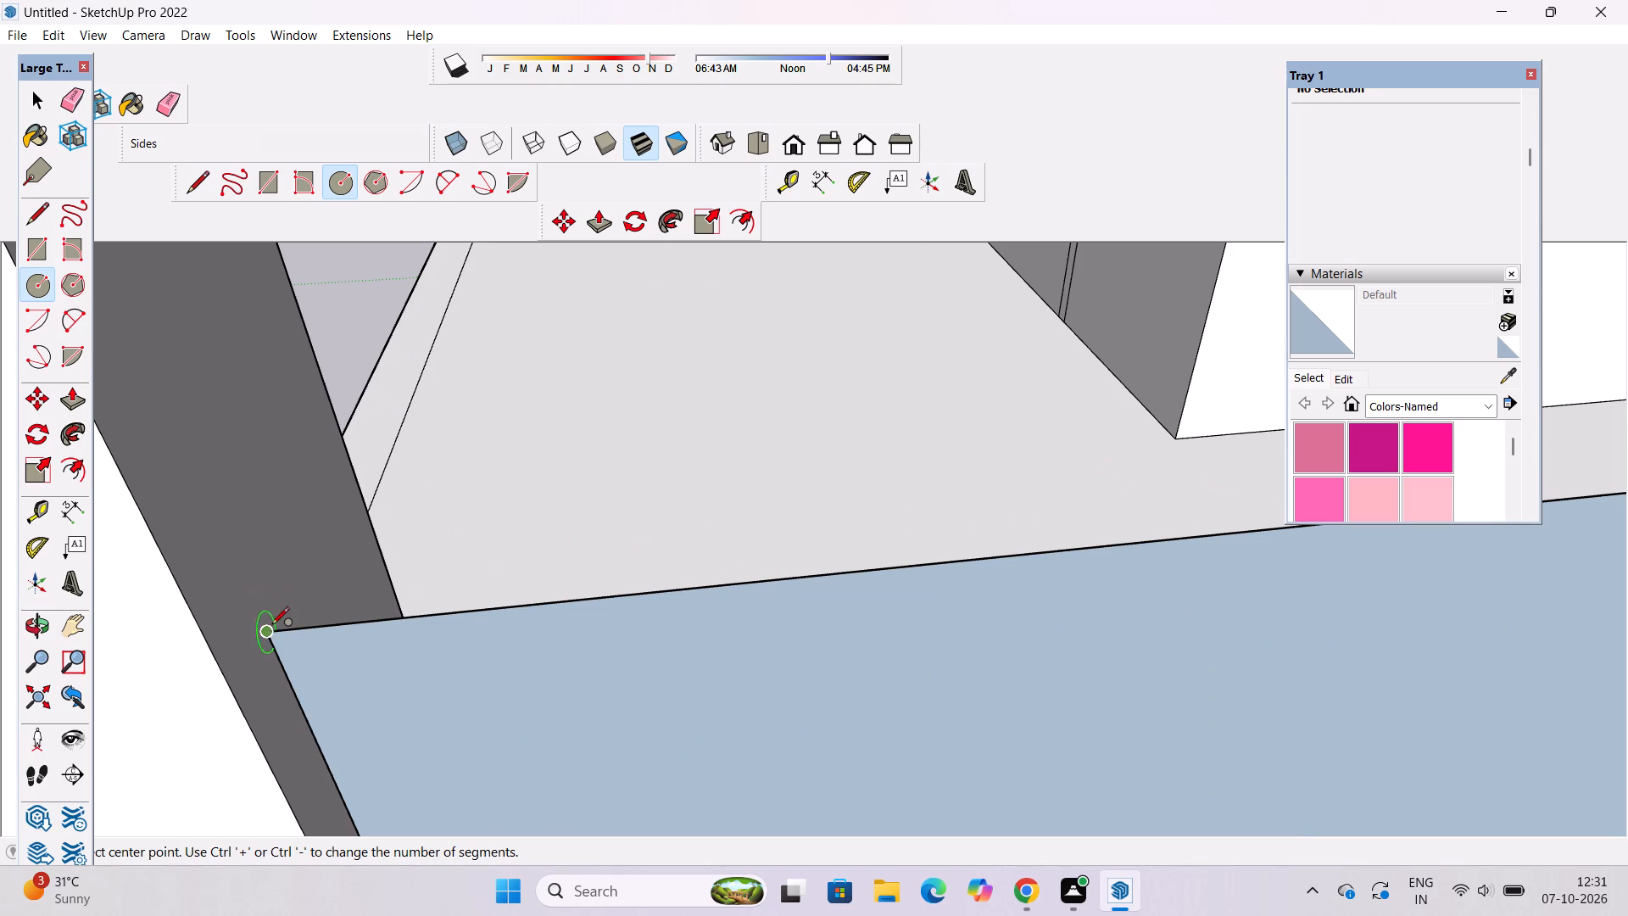
pyautogui.click(265, 634)
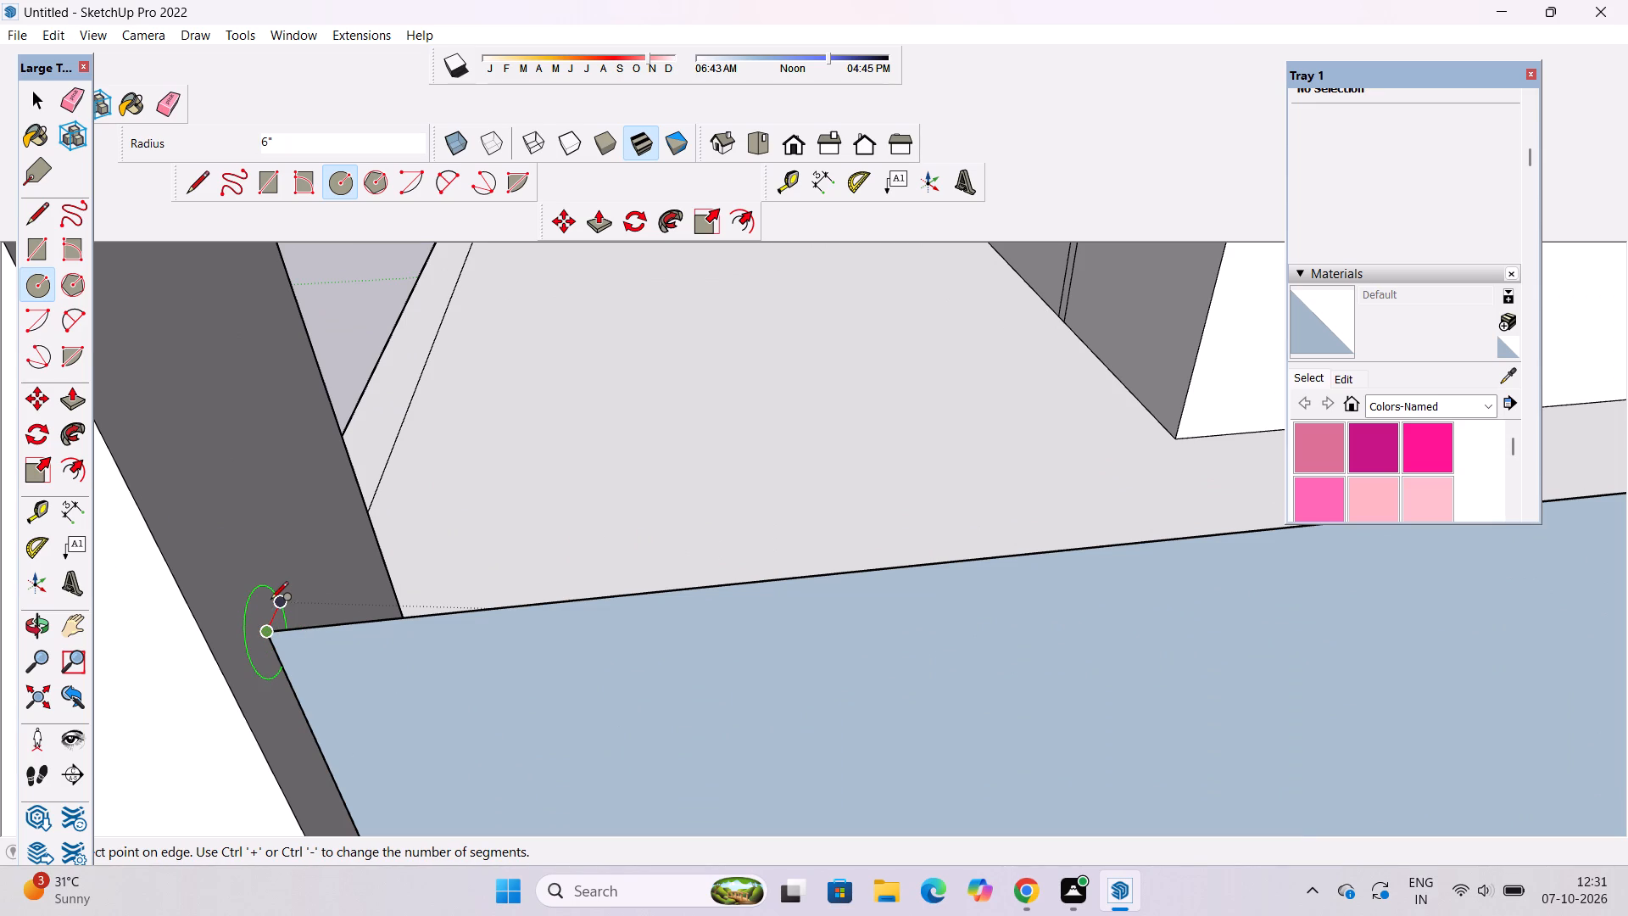
pyautogui.write('3"')
pyautogui.press('Return')
pyautogui.press('space')
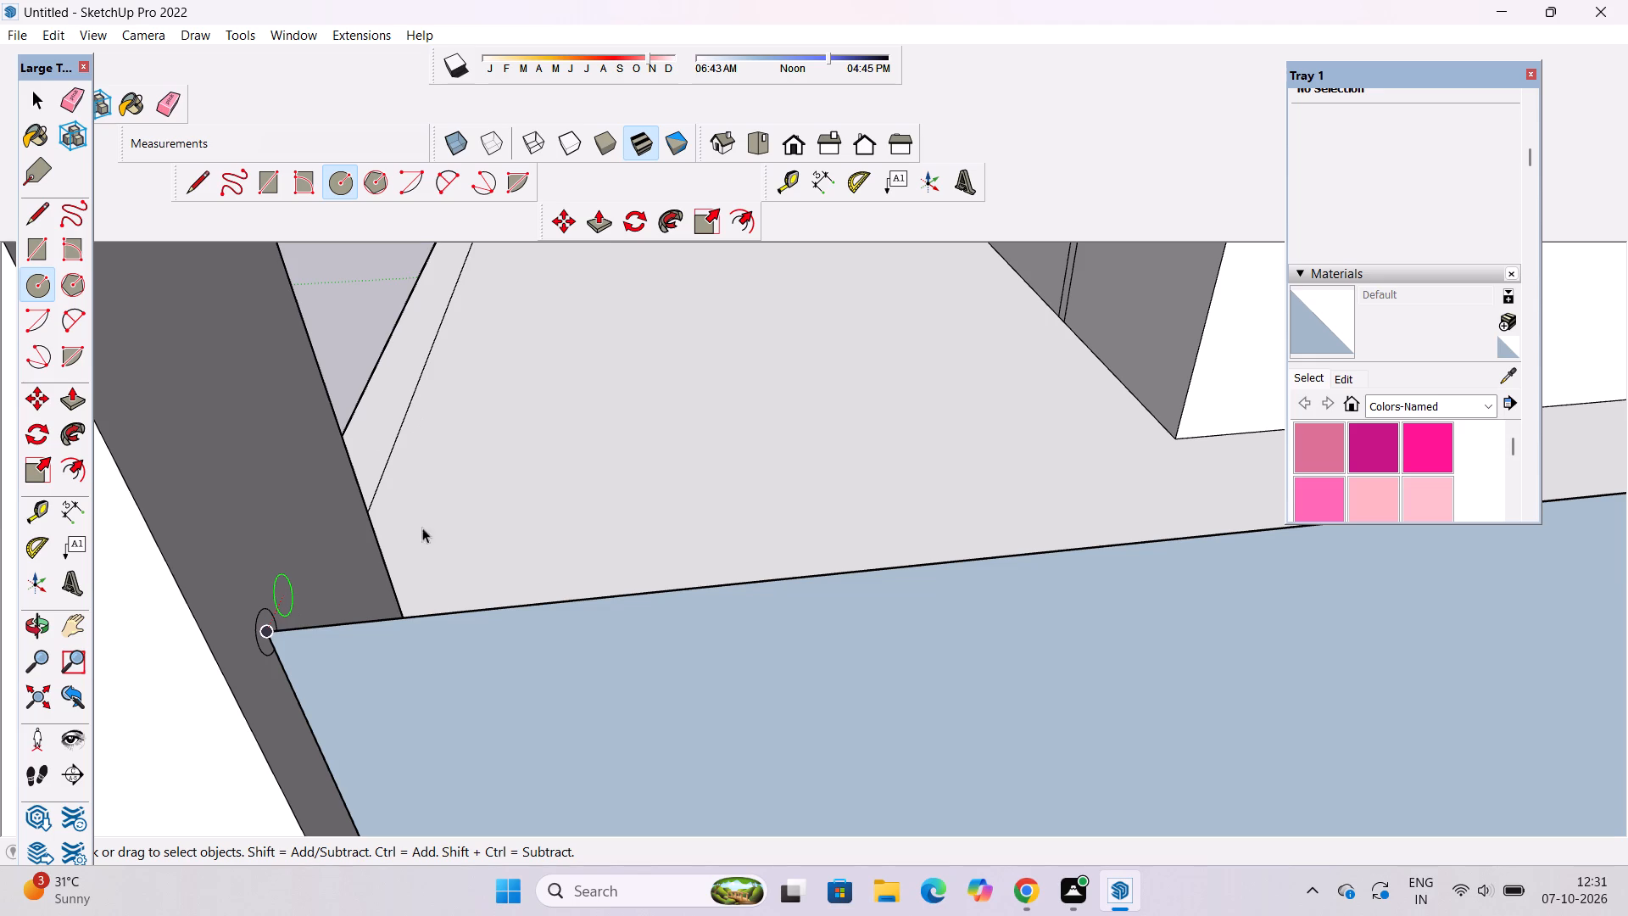
# Sweep the 3" radius circle along the wider bay panel's top edge with Follow Me to form the rail.
pyautogui.scroll(4, 404, 617)
pyautogui.scroll(10, 164, 654)
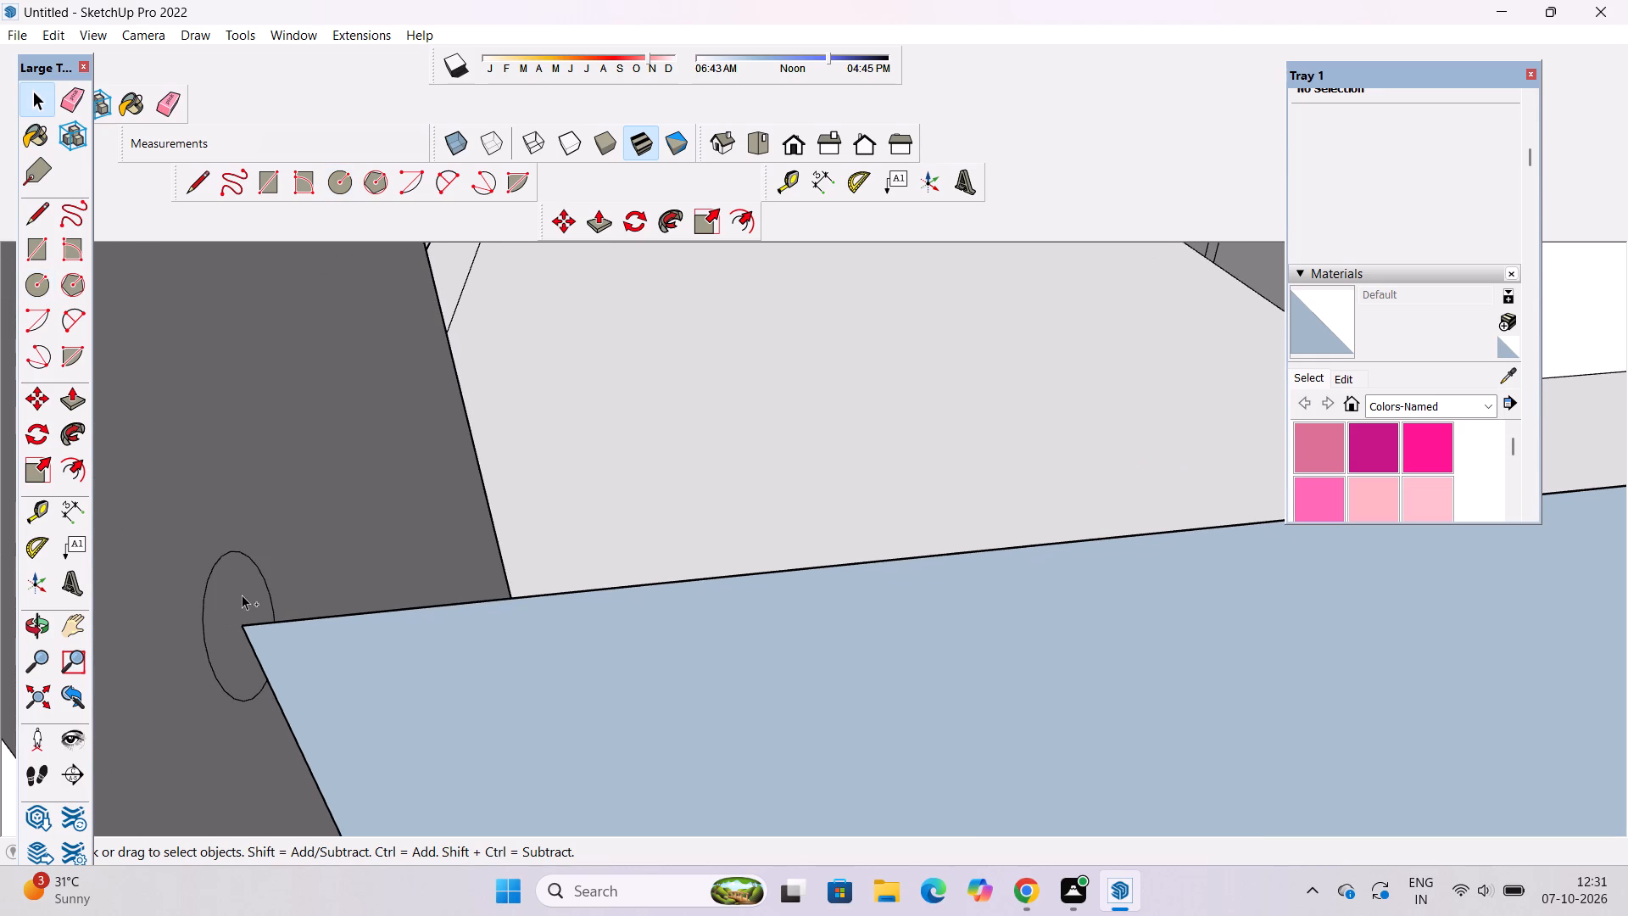
pyautogui.keyDown('ctrl'); pyautogui.doubleClick(242, 595); pyautogui.keyUp('ctrl')
pyautogui.keyDown('shift'); pyautogui.click(271, 623); pyautogui.keyUp('shift')
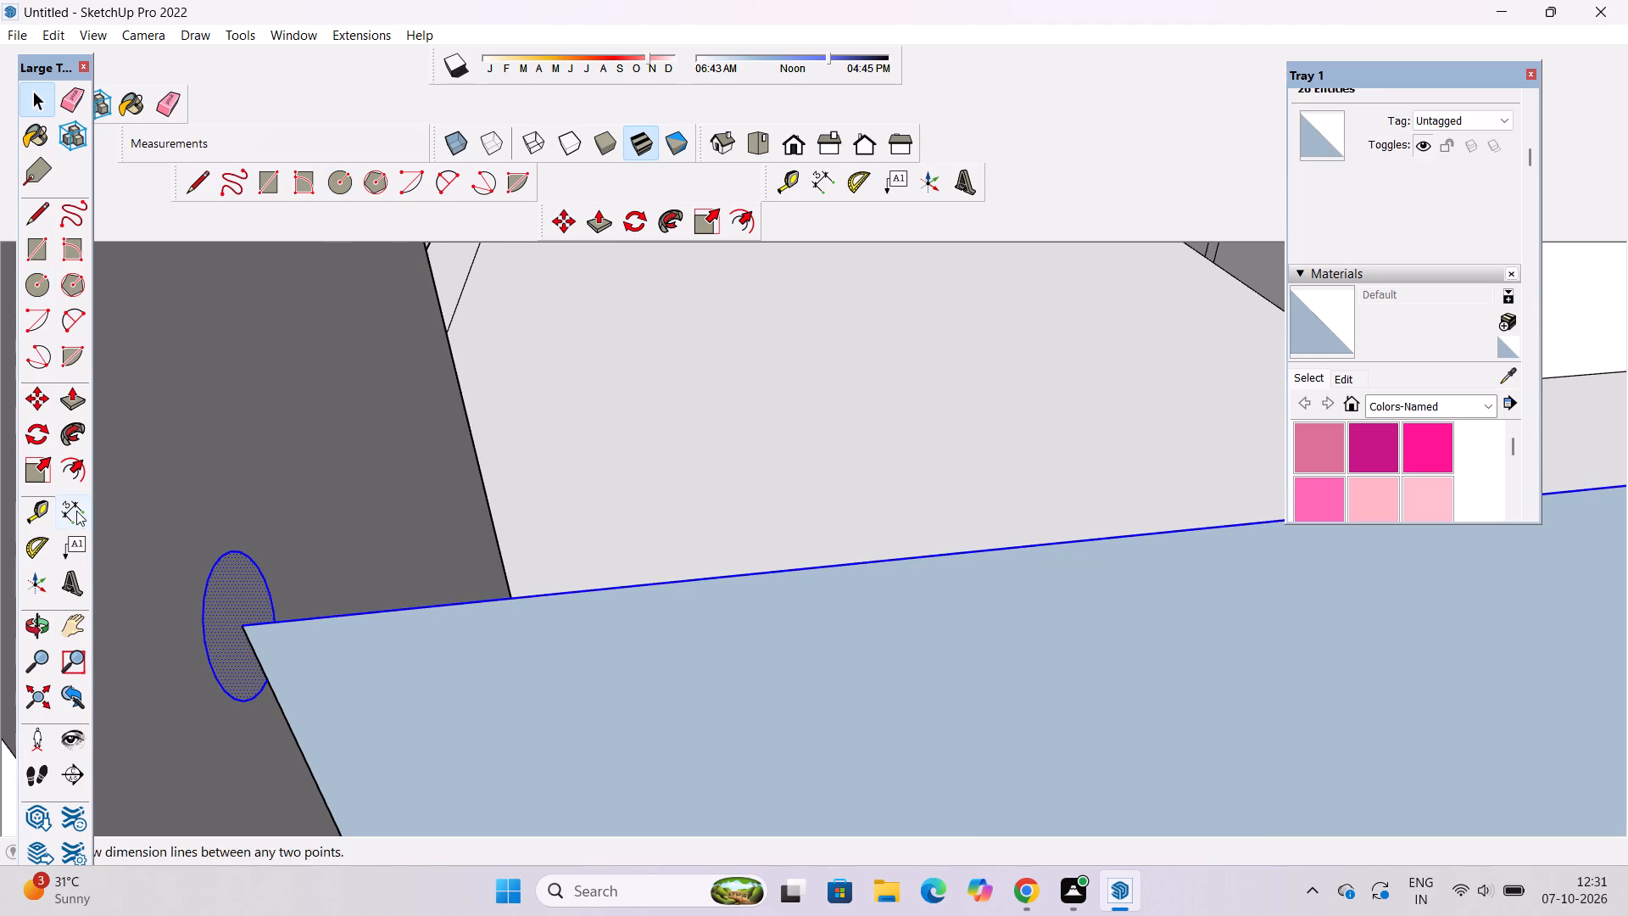
pyautogui.click(75, 435)
pyautogui.click(243, 618)
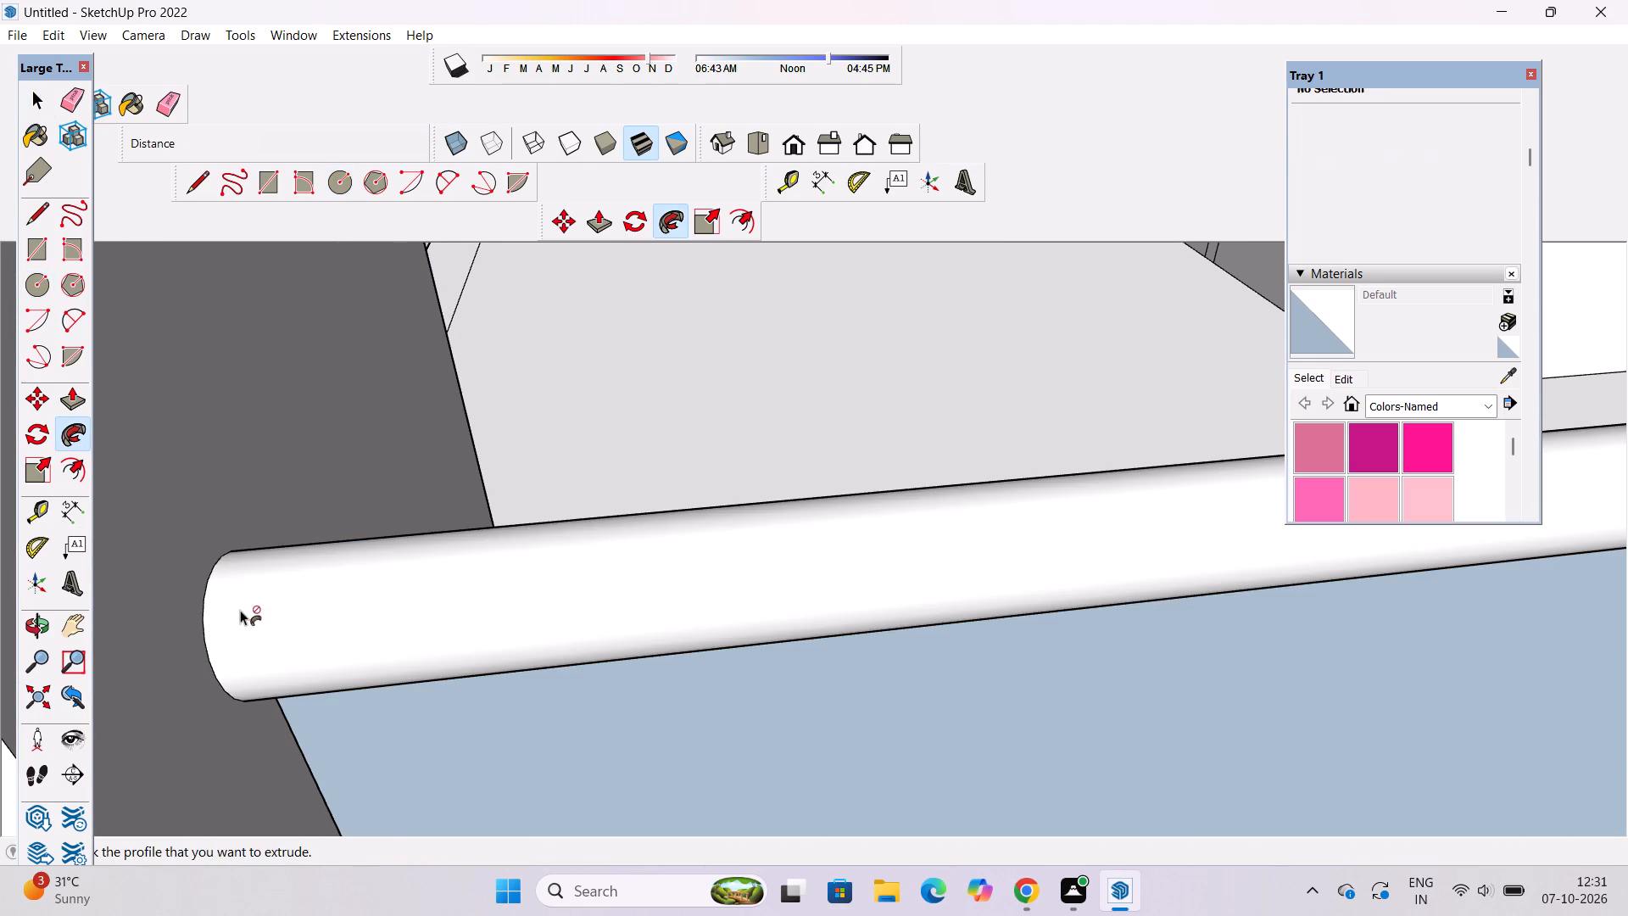
pyautogui.press('space')
# Push/Pull the wider bay's panel face below the rail by 1.5".
pyautogui.scroll(-6, 328, 500)
pyautogui.click(513, 662)
pyautogui.press('p')
pyautogui.click(513, 662)
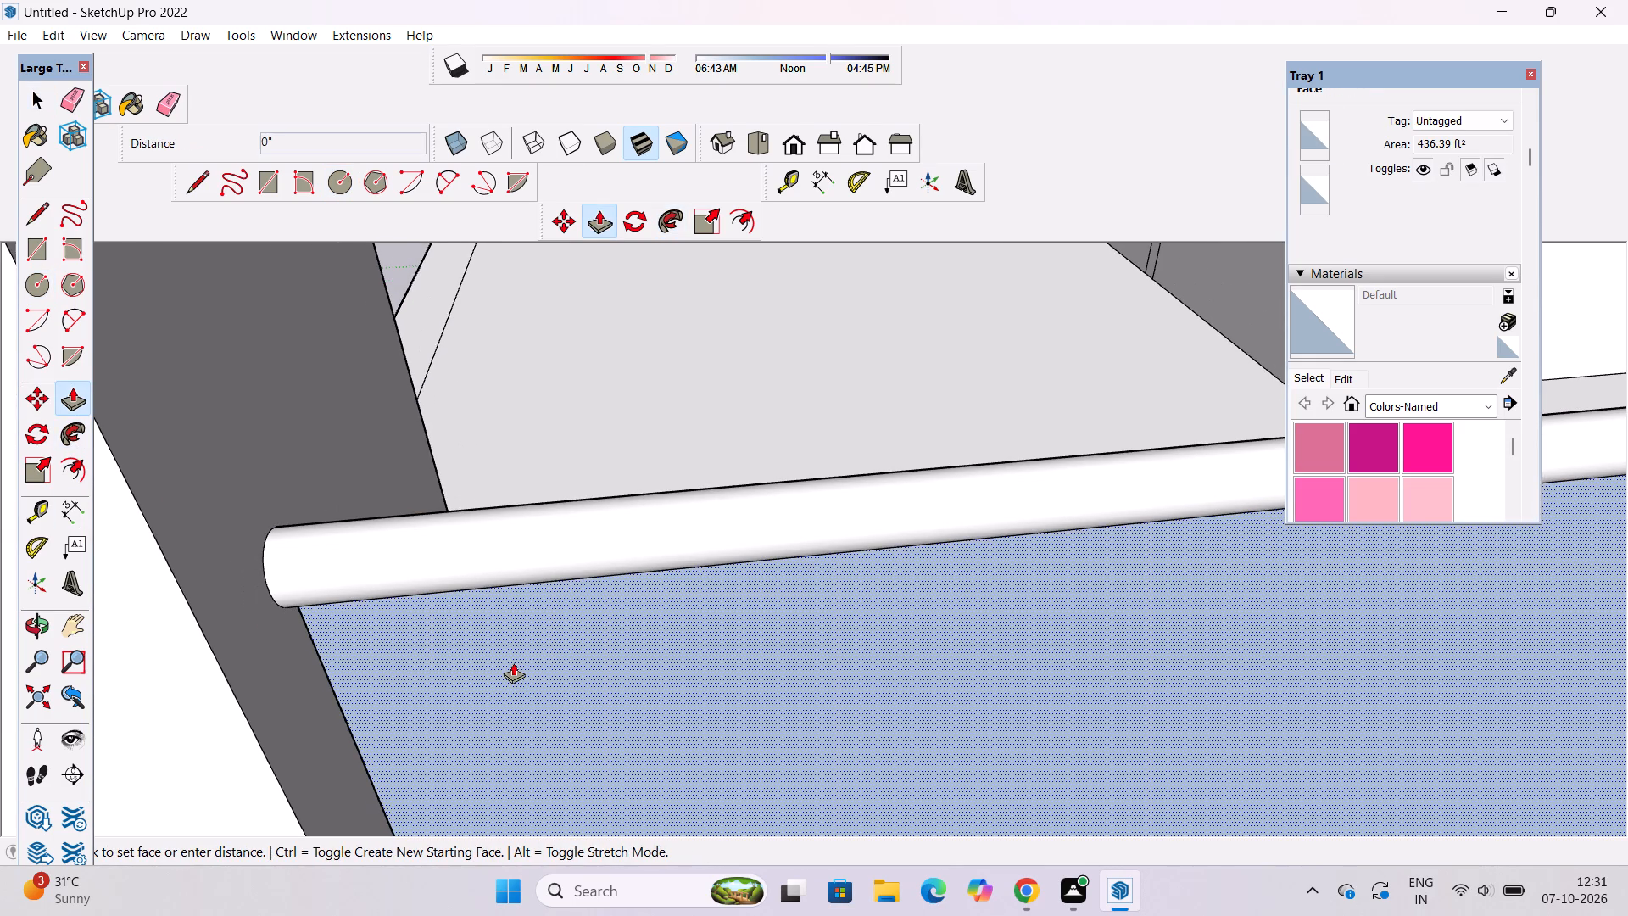
pyautogui.write('1.5"')
pyautogui.press('Return')
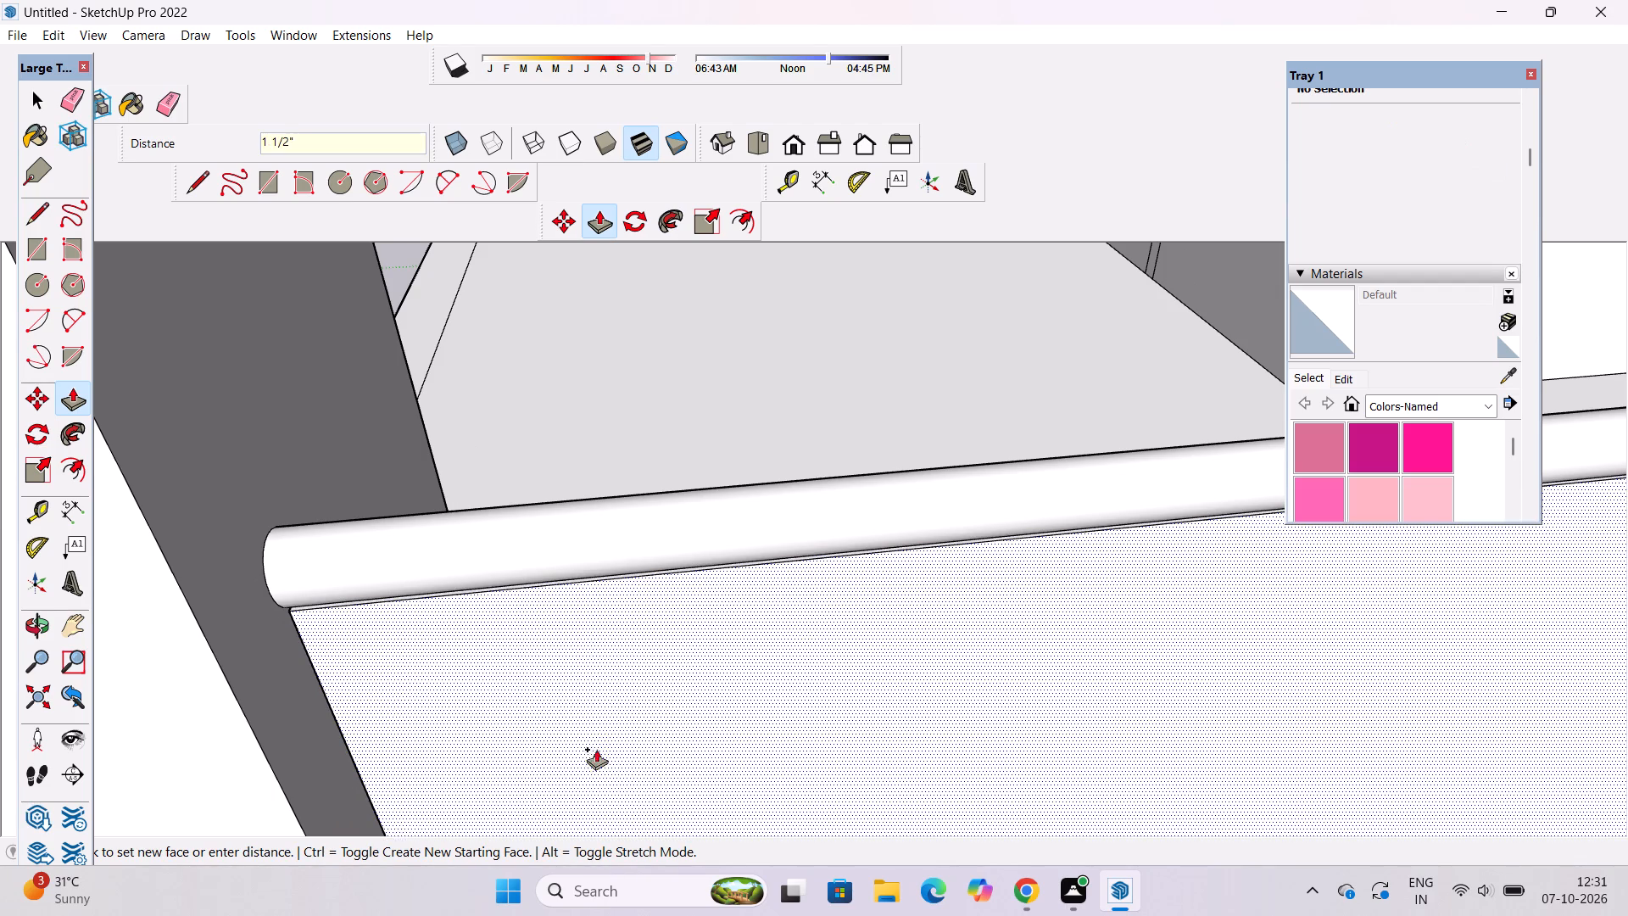
# Erase the short stray vertical edge on the slab band below the wider bay's sill.
pyautogui.press('o')
pyautogui.scroll(-18, 523, 444)
pyautogui.moveTo(599, 454); pyautogui.dragTo(644, 430)
pyautogui.scroll(10, 506, 491)
pyautogui.press('e')
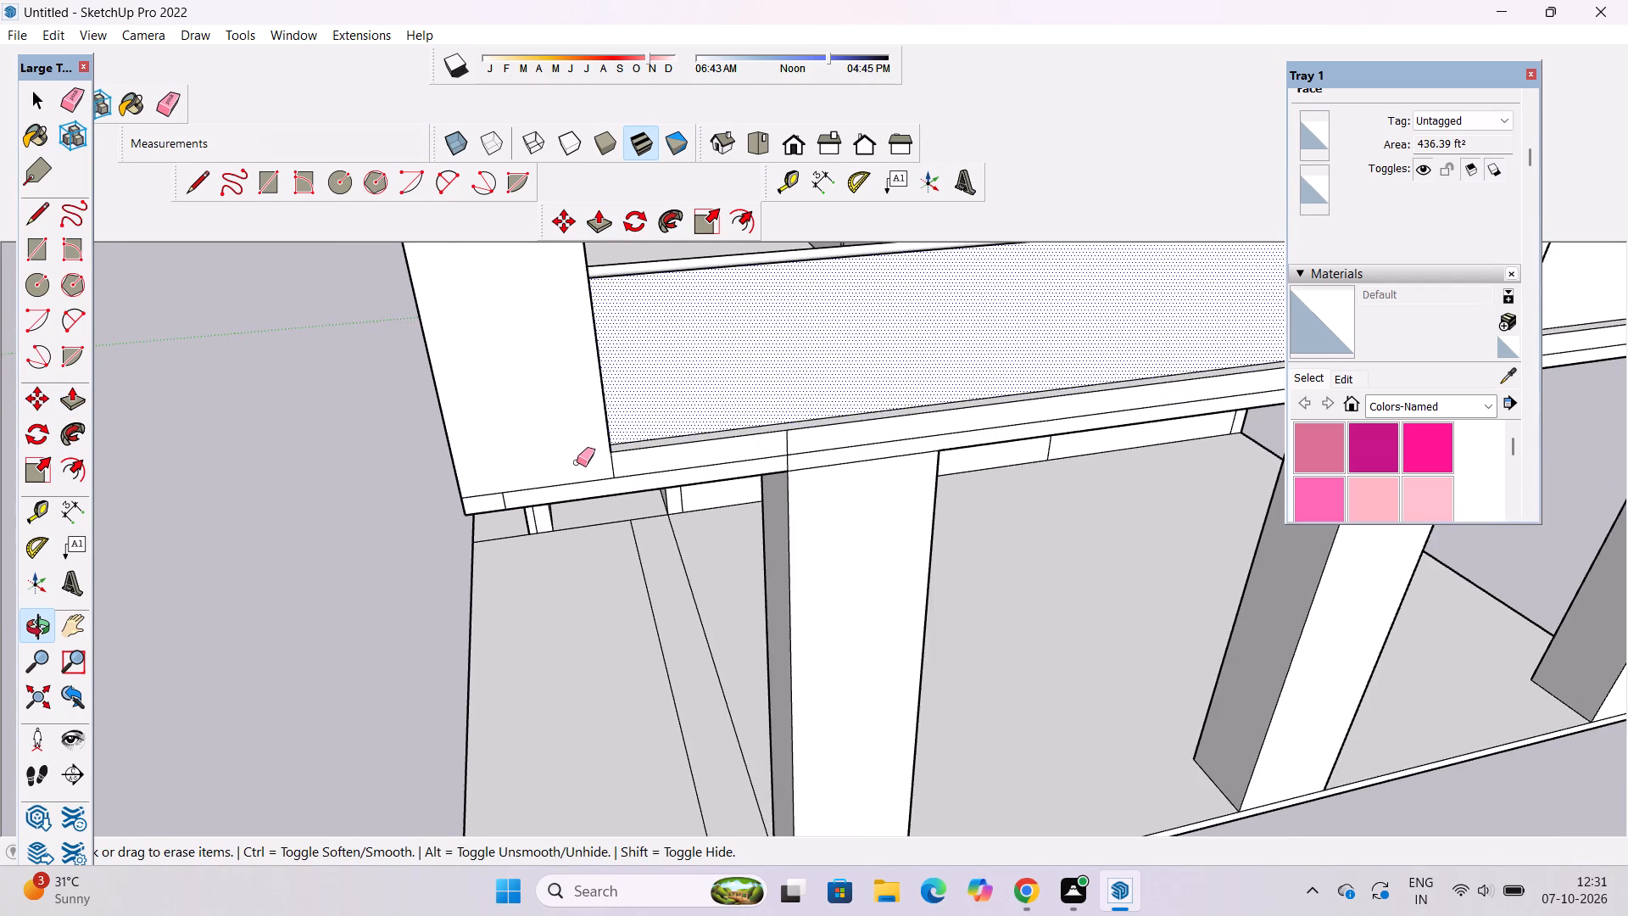
pyautogui.scroll(11, 574, 472)
pyautogui.moveTo(432, 522); pyautogui.dragTo(410, 529)
pyautogui.scroll(-6, 213, 505)
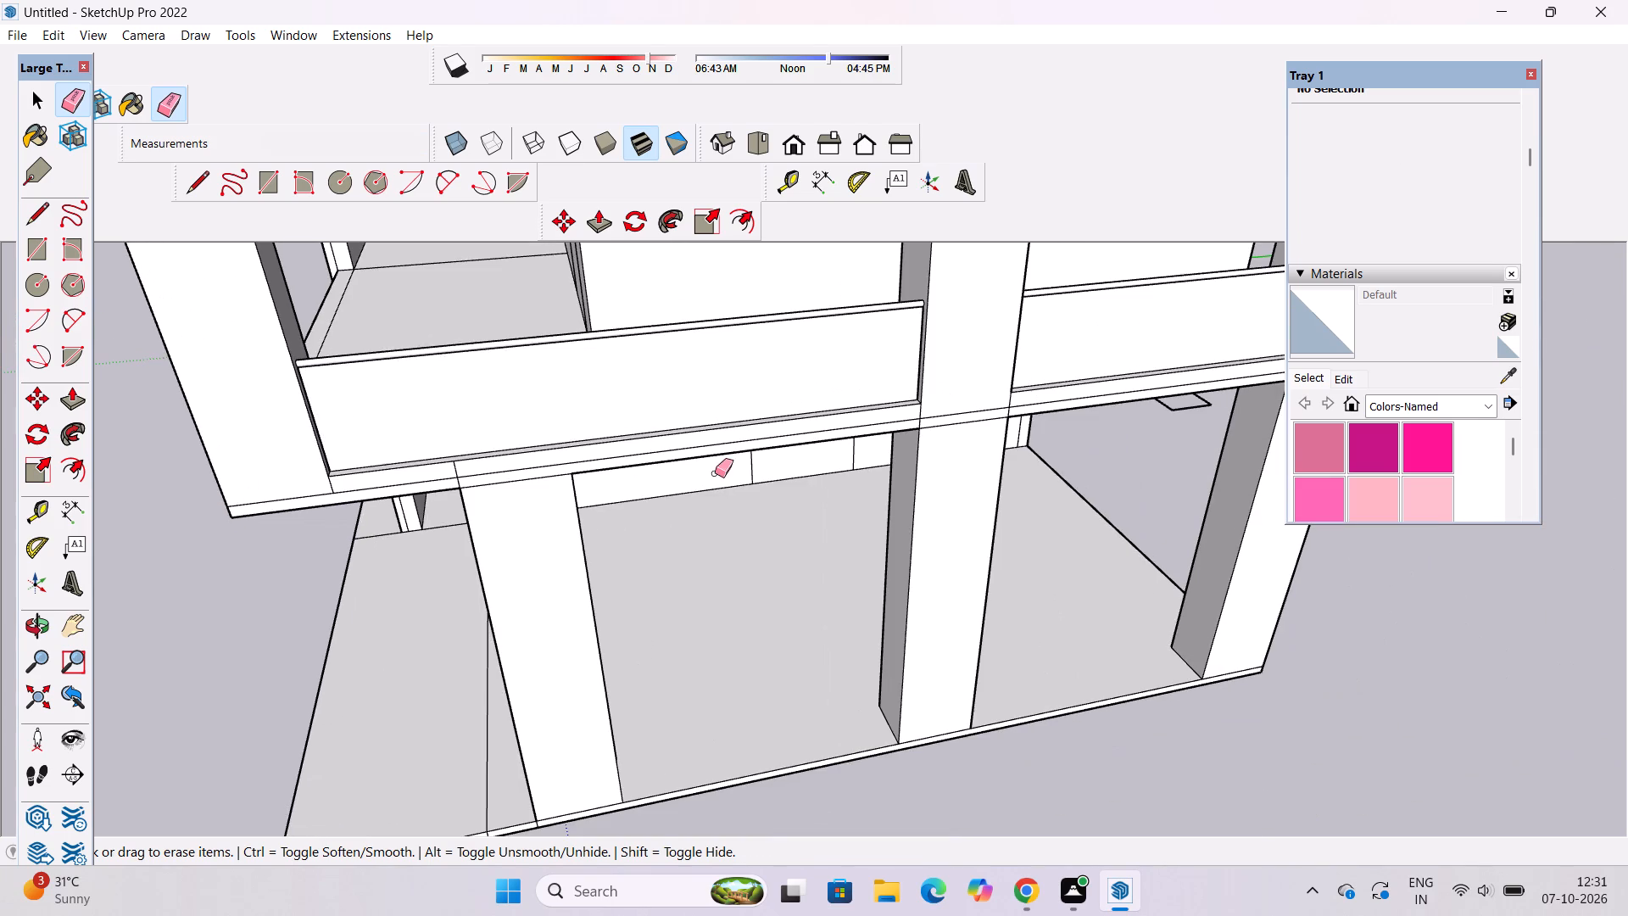
pyautogui.scroll(6, 450, 493)
pyautogui.click(479, 447)
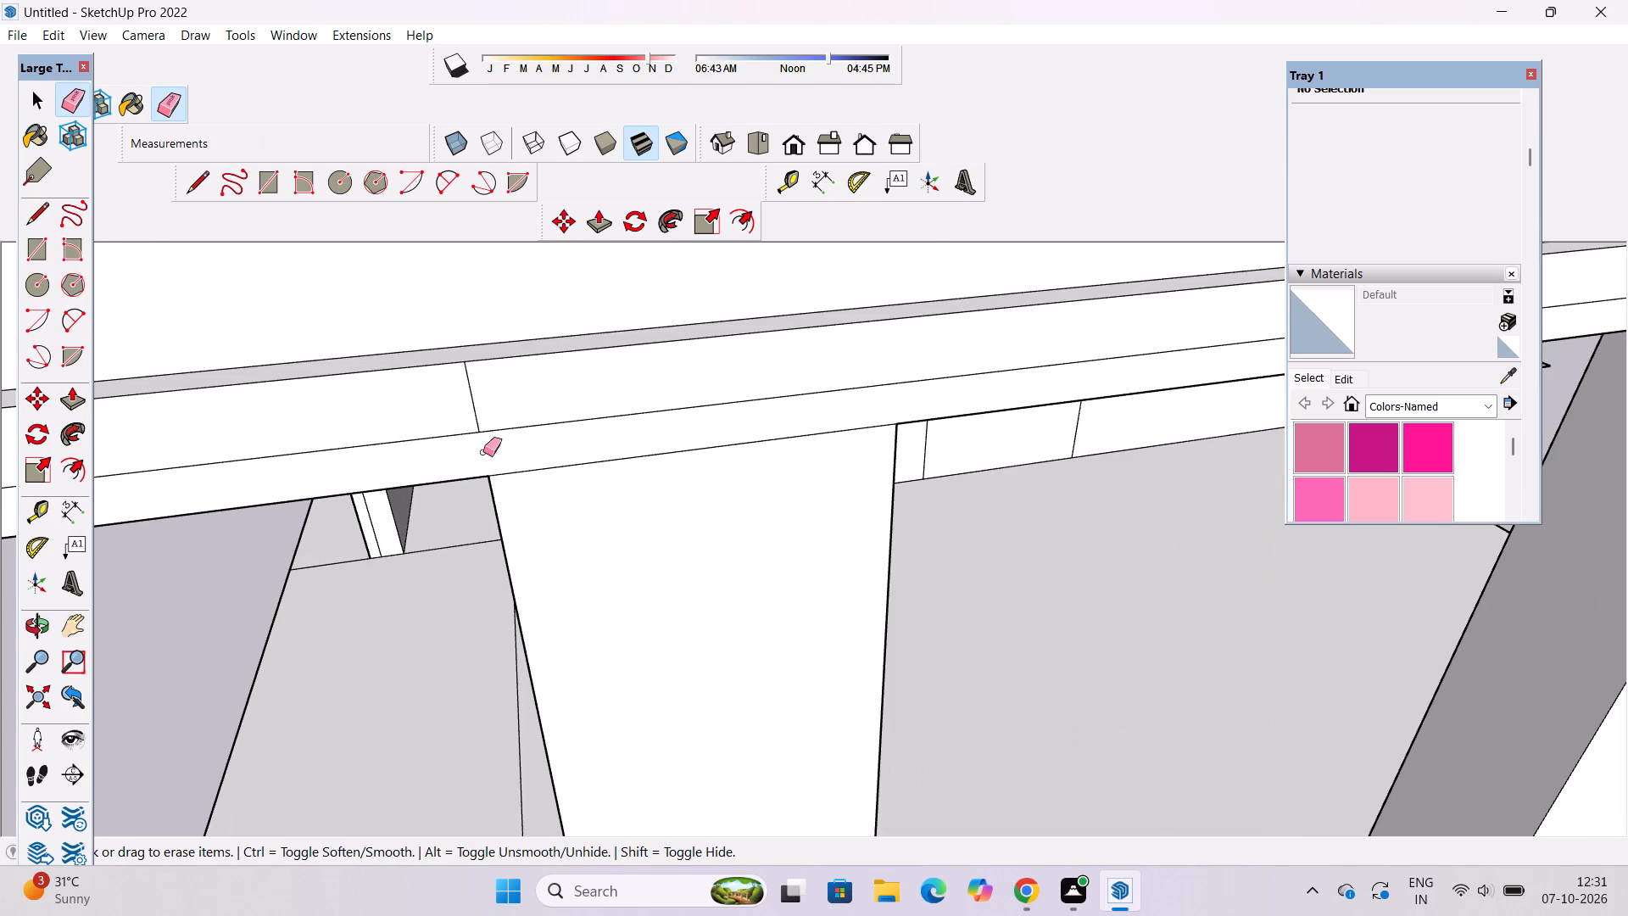
pyautogui.moveTo(477, 386); pyautogui.dragTo(467, 401)
pyautogui.press('space')
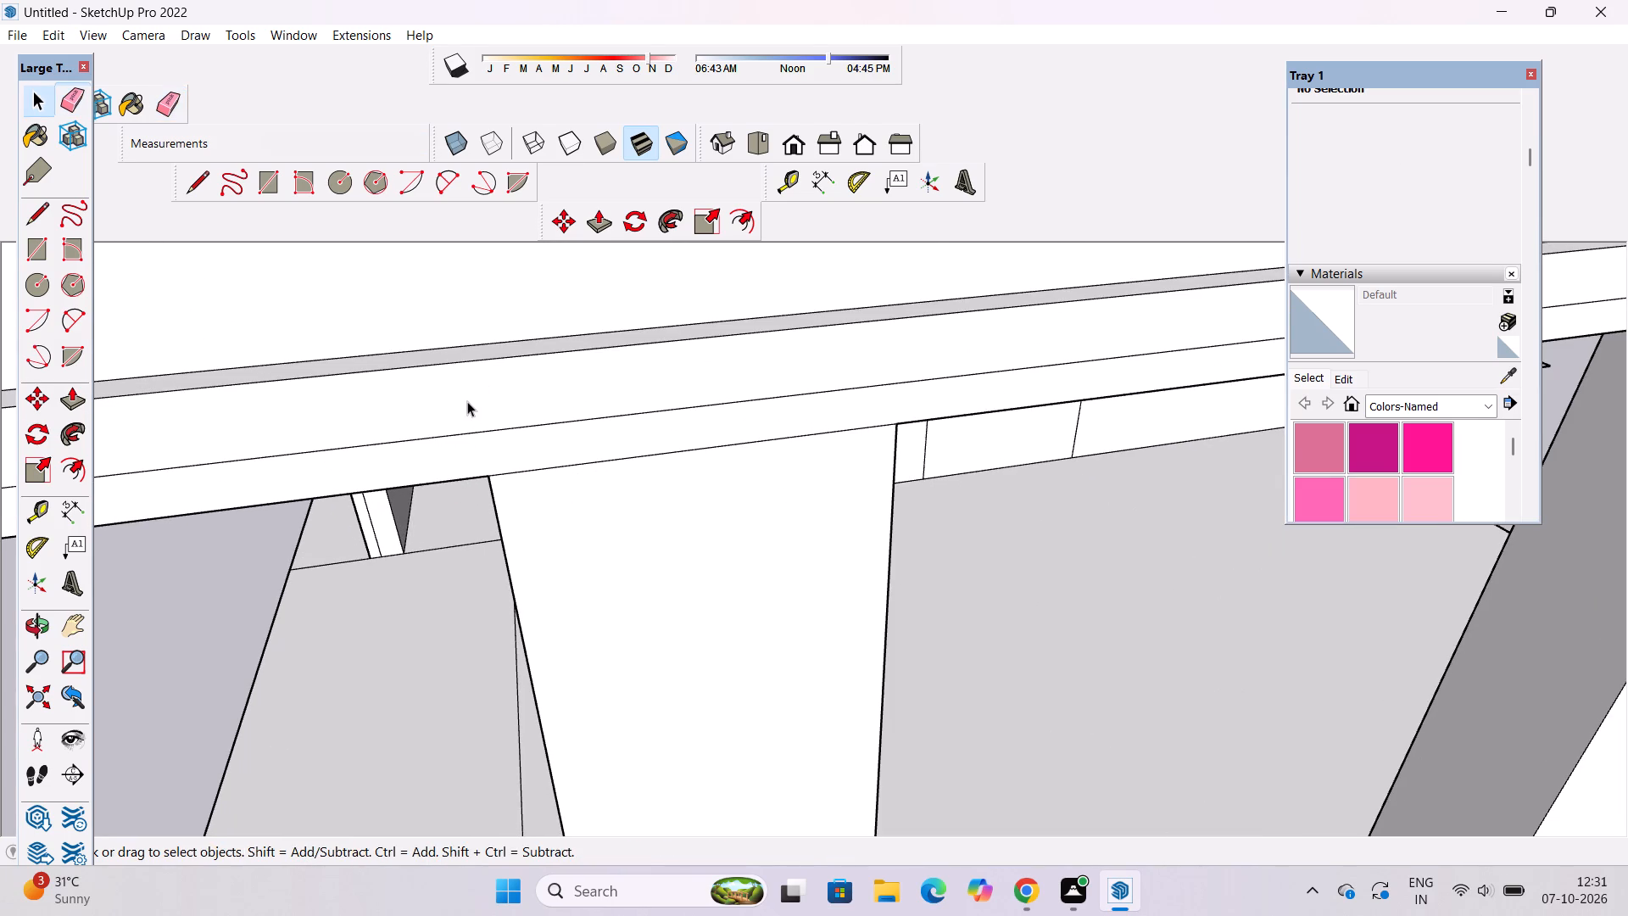
# Erase the seam lines where the slab band meets the middle column and along the wider bay's slab edge.
pyautogui.write('o')
pyautogui.scroll(-14, 479, 349)
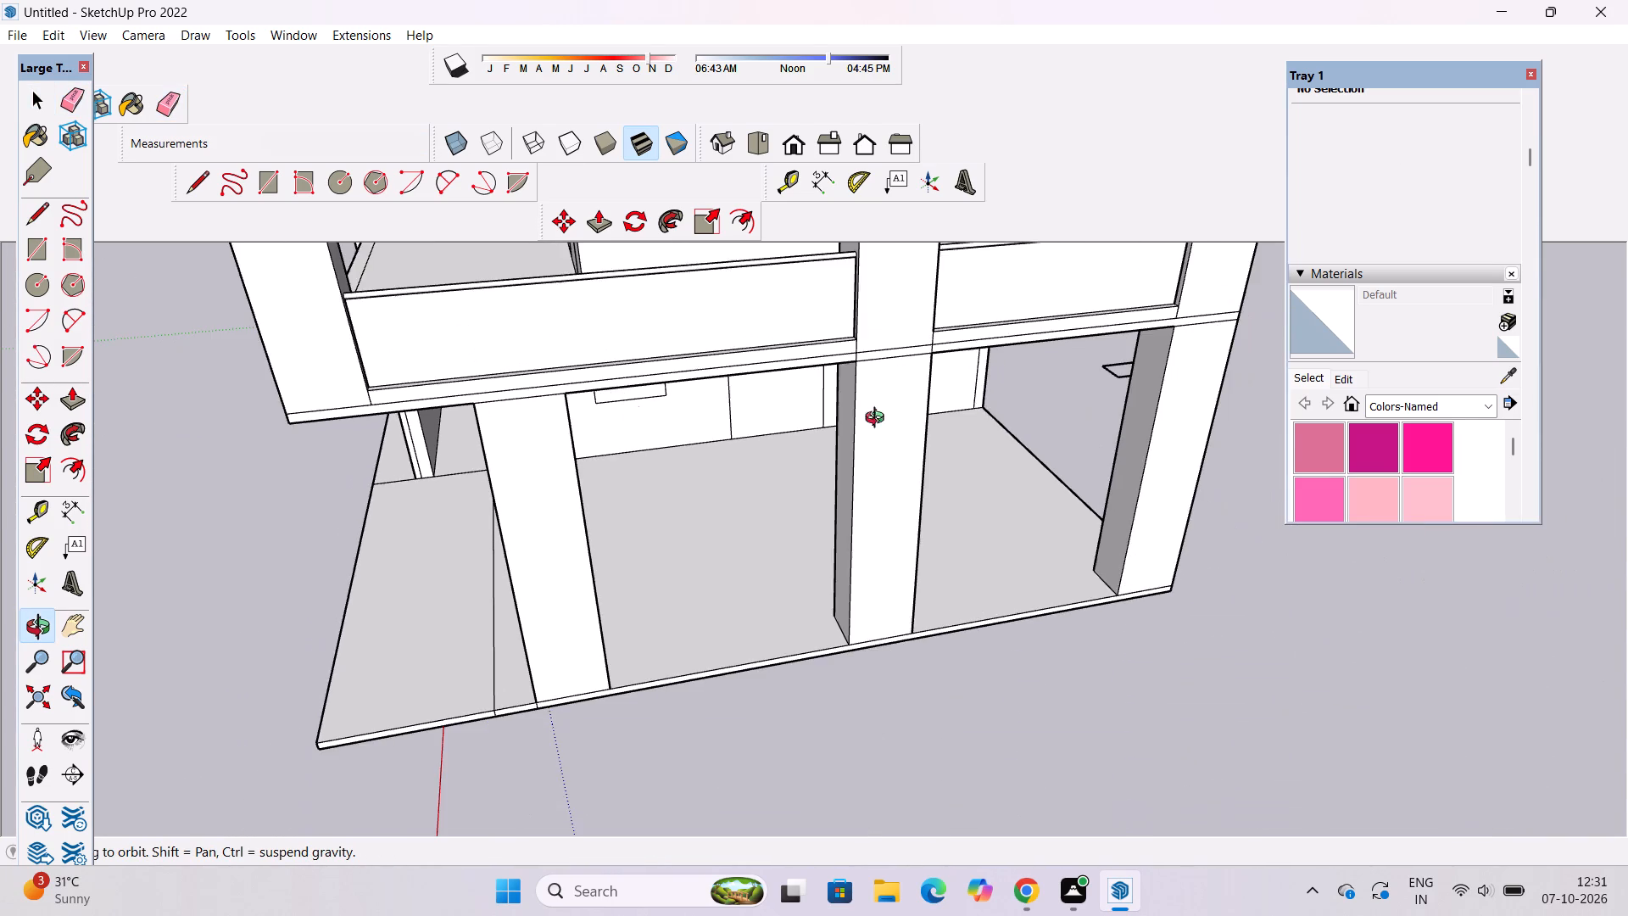
pyautogui.scroll(1, 1038, 391)
pyautogui.scroll(3, 889, 371)
pyautogui.press('e')
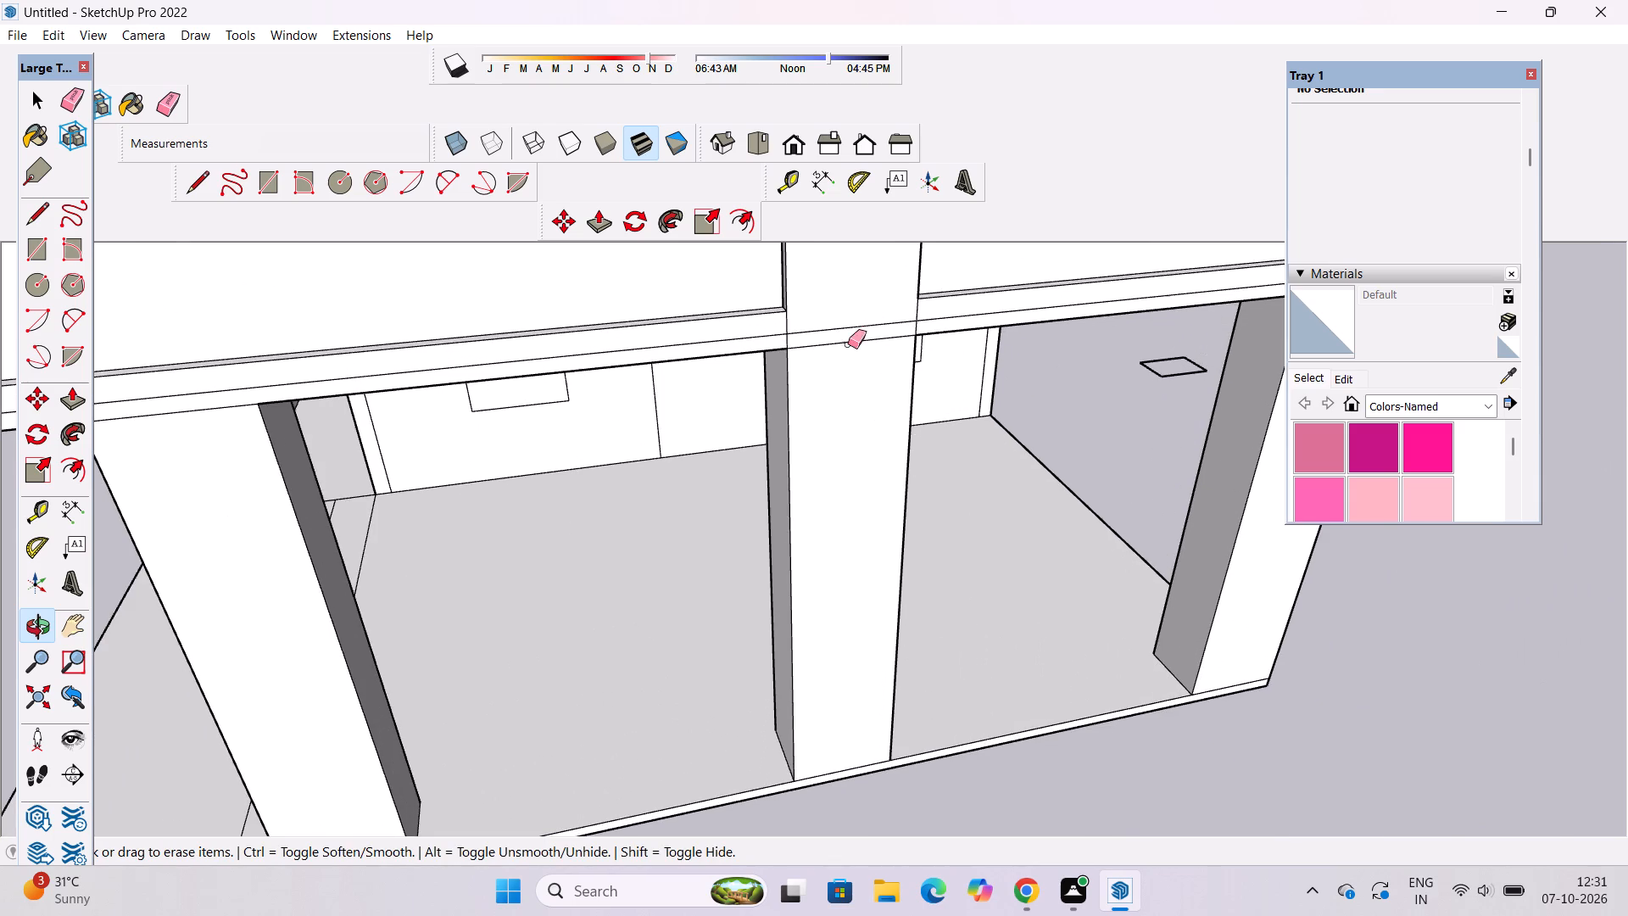
pyautogui.scroll(8, 848, 344)
pyautogui.moveTo(766, 278); pyautogui.dragTo(739, 306)
pyautogui.click(748, 332)
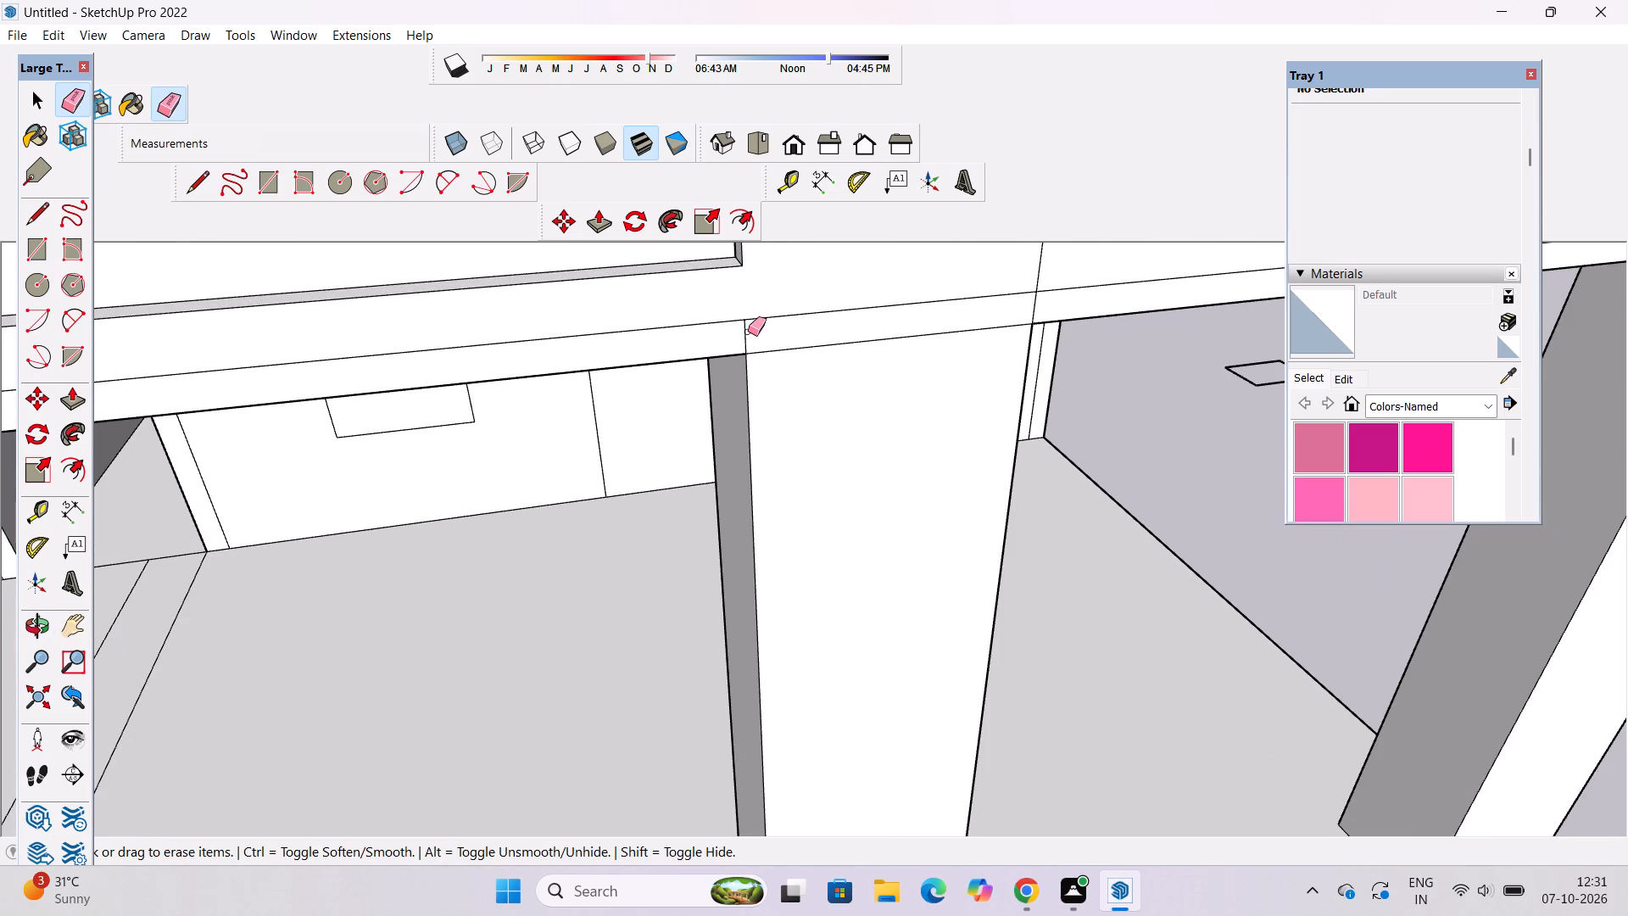
pyautogui.click(748, 332)
pyautogui.moveTo(786, 295); pyautogui.dragTo(792, 322)
pyautogui.click(694, 311)
pyautogui.click(694, 314)
pyautogui.moveTo(694, 318); pyautogui.dragTo(694, 335)
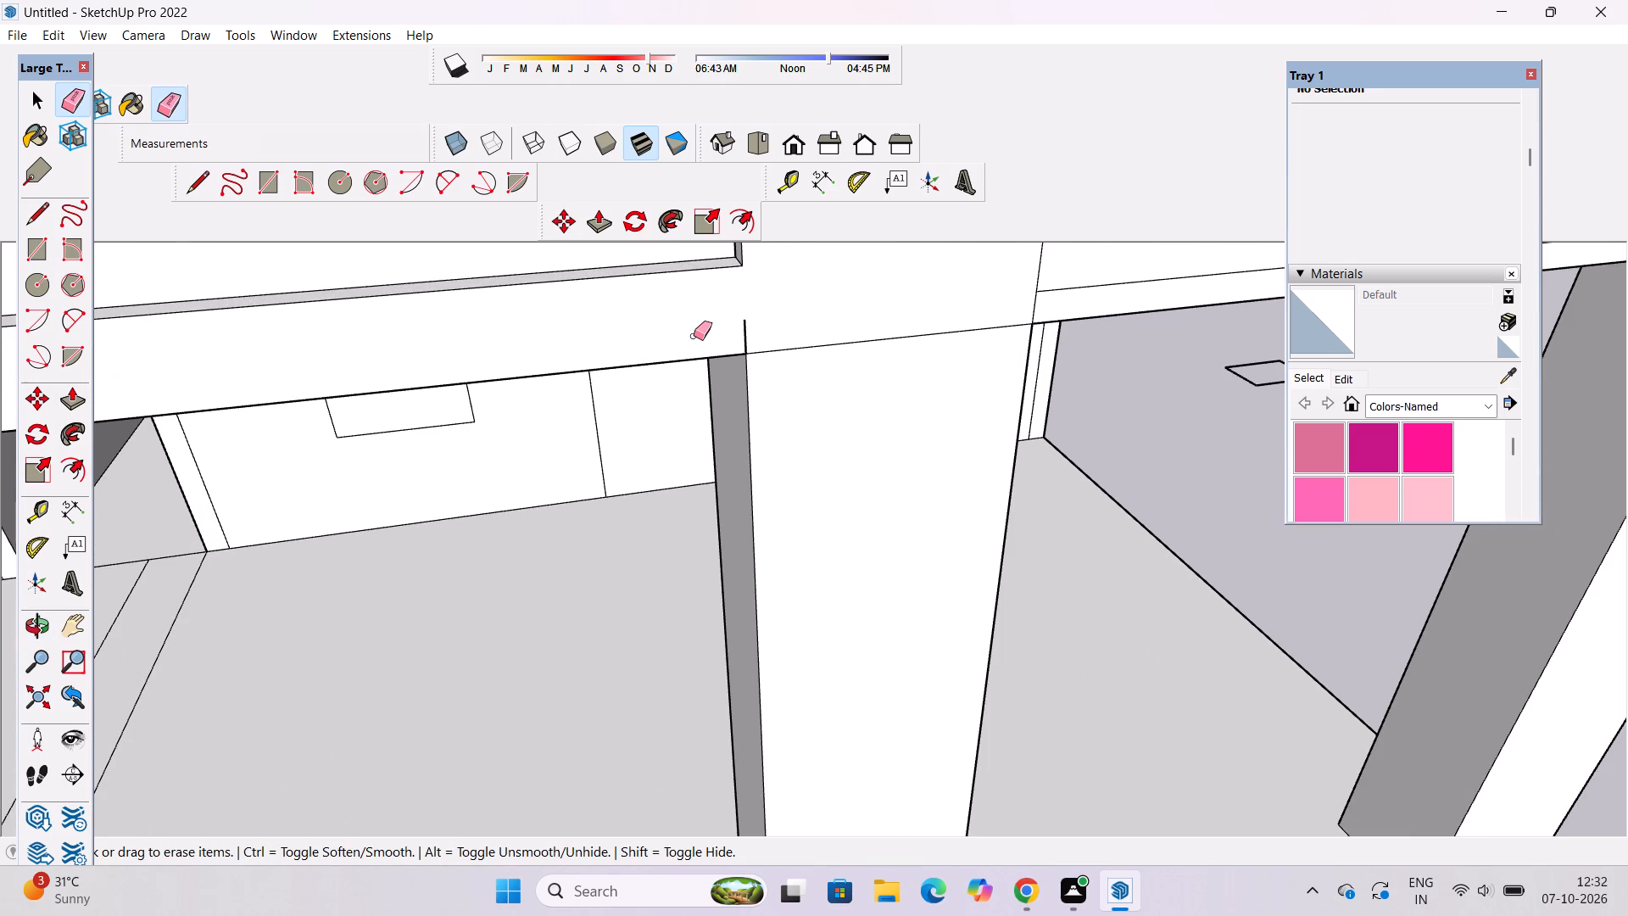
# Draw a short line from the leftover edge at the middle column up to the wider bay sill's lower corner.
pyautogui.press('l')
pyautogui.click(744, 324)
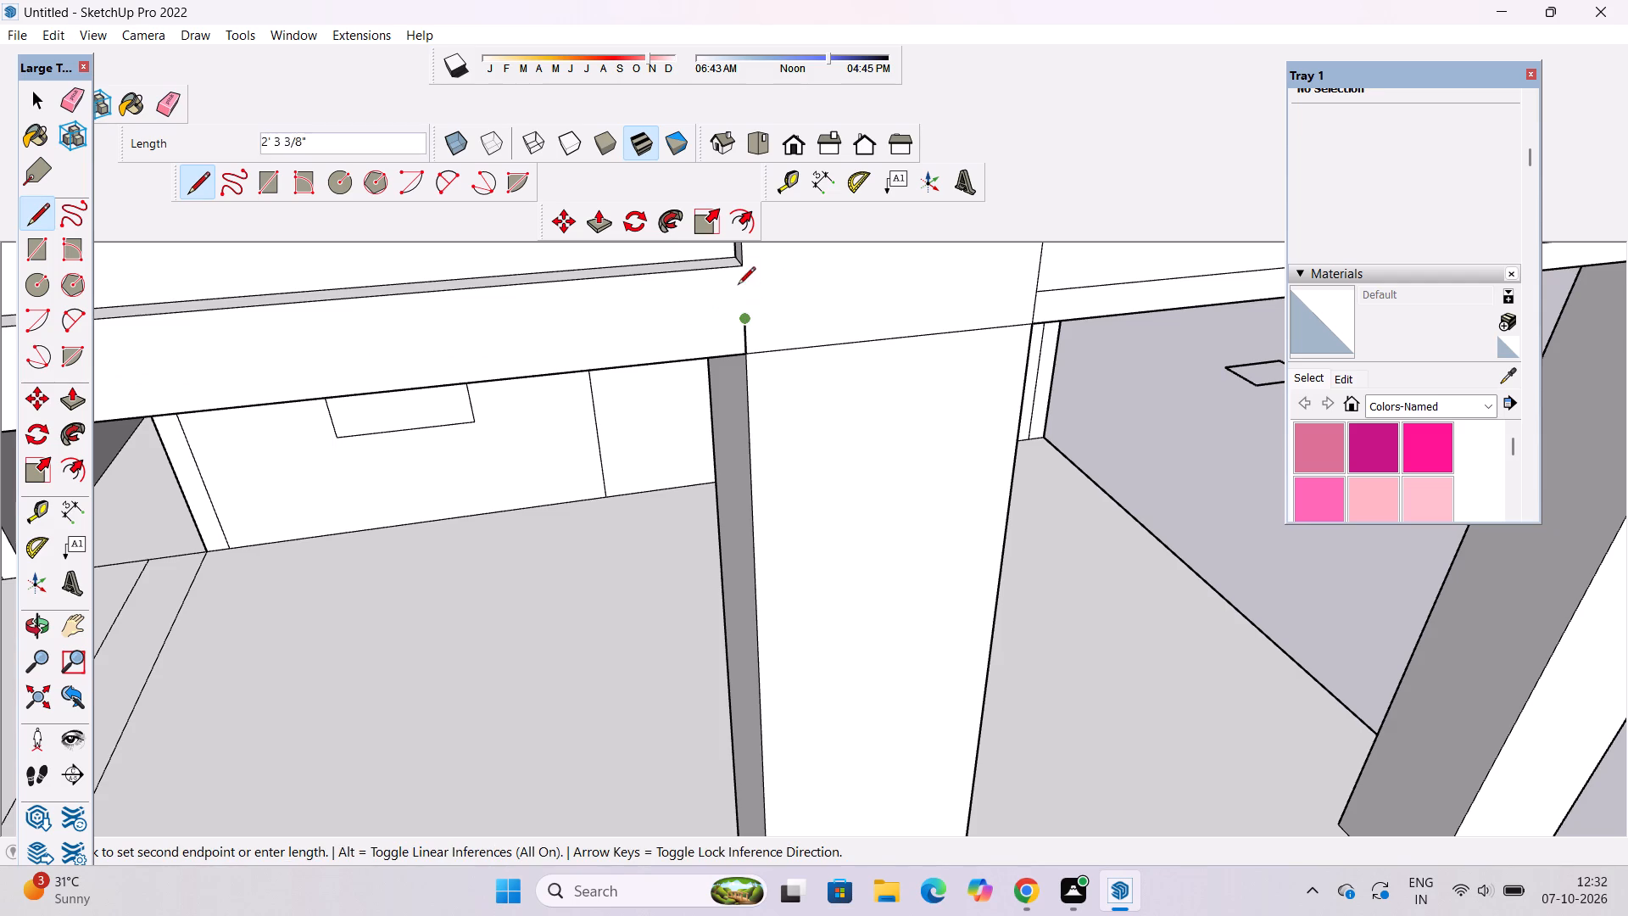
pyautogui.click(736, 265)
pyautogui.scroll(-9, 736, 387)
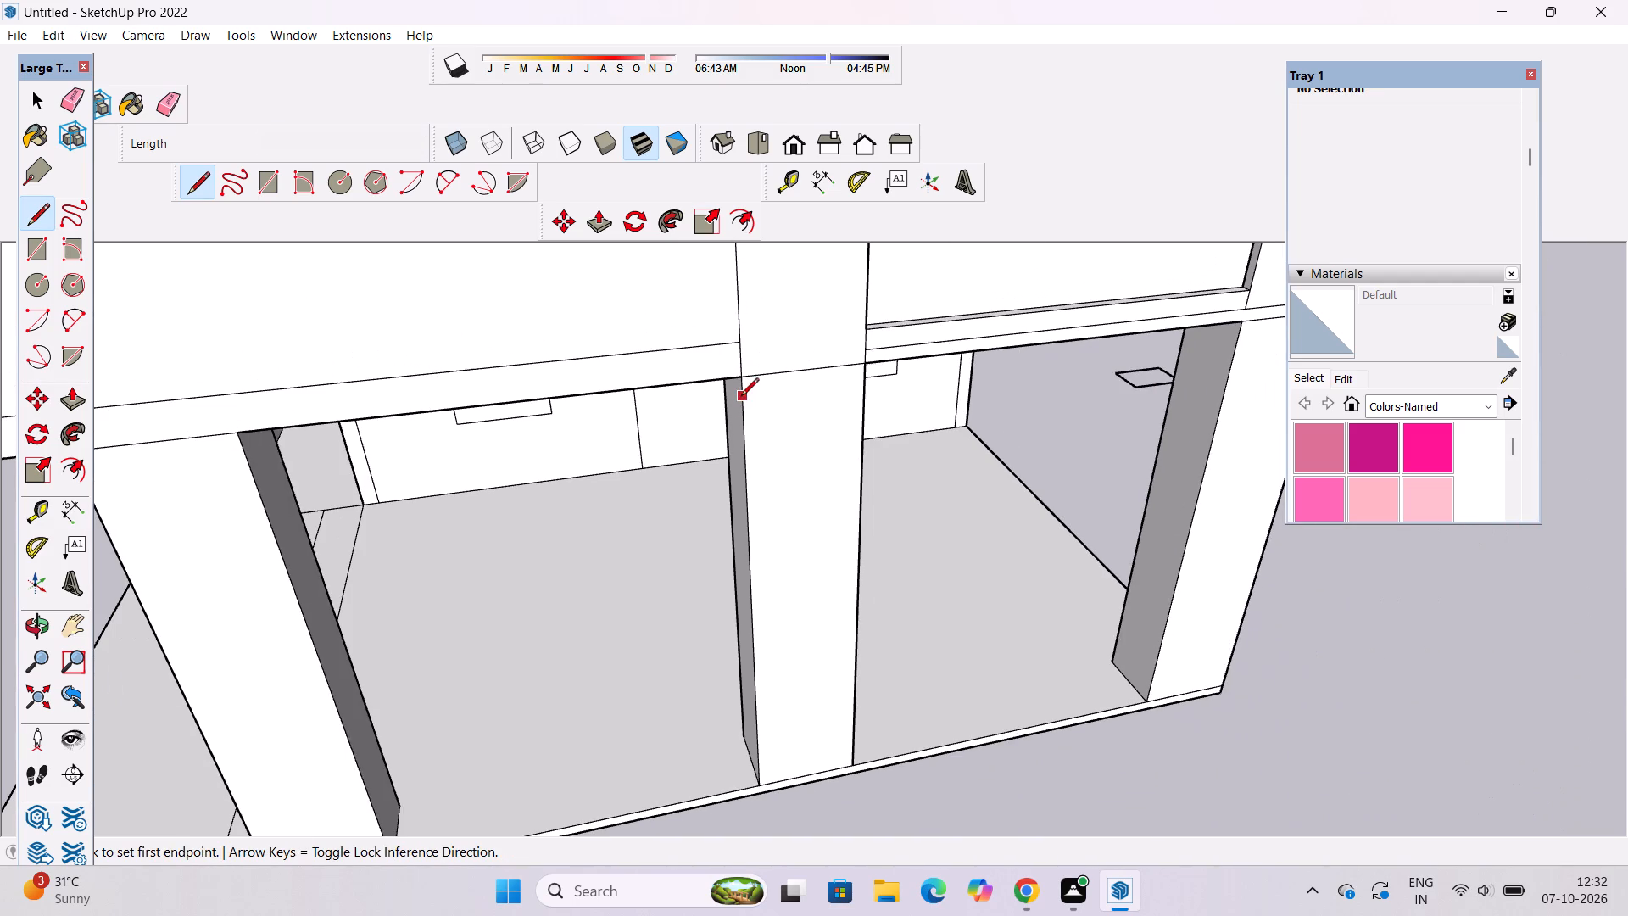
pyautogui.press('space')
# Delete the large face covering the wider bay's opening and panel.
pyautogui.scroll(-5, 673, 400)
pyautogui.press('space')
pyautogui.click(655, 329)
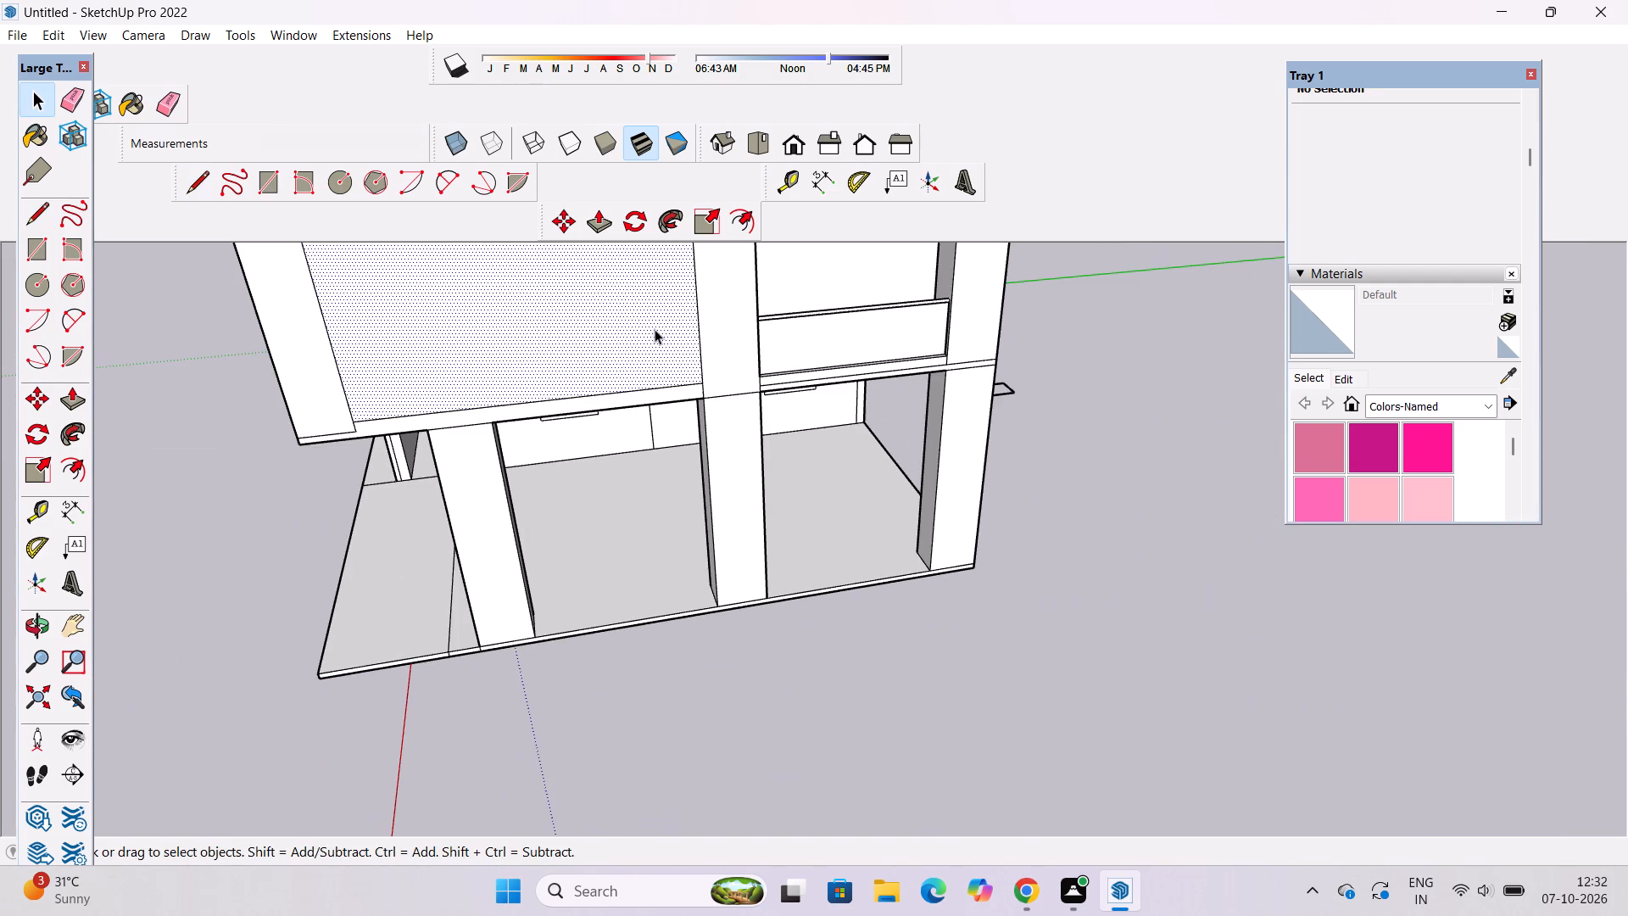
pyautogui.press('Delete')
# Erase the horizontal seam line along the slab band under the narrower bay's sill.
pyautogui.press('o')
pyautogui.scroll(-1, 567, 324)
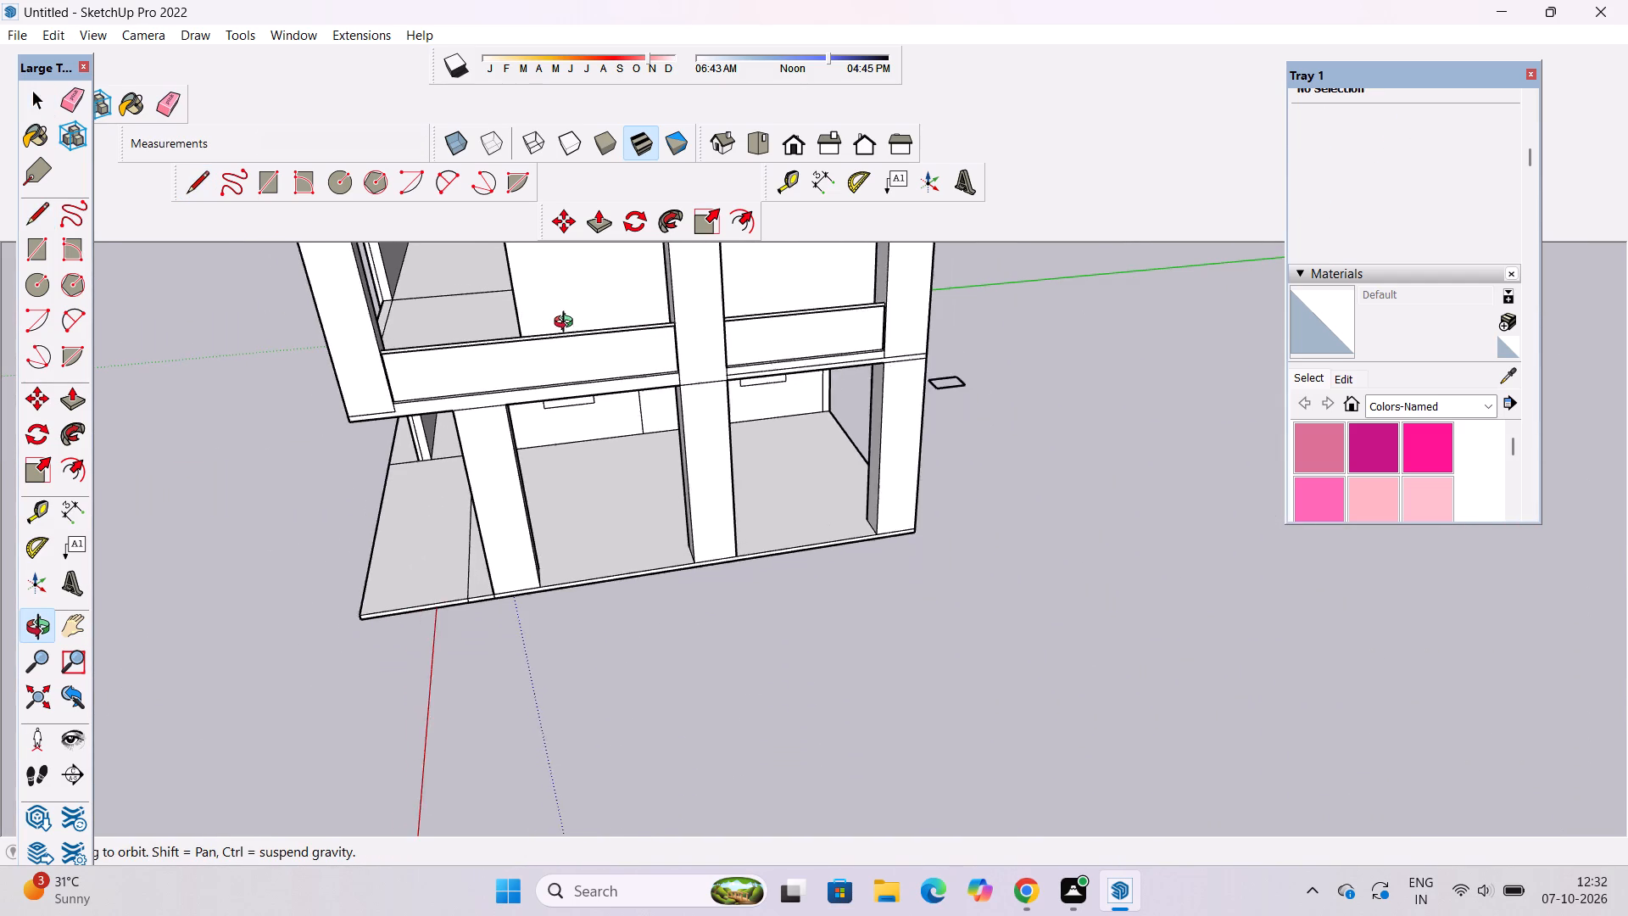
pyautogui.scroll(-7, 567, 324)
pyautogui.scroll(5, 694, 361)
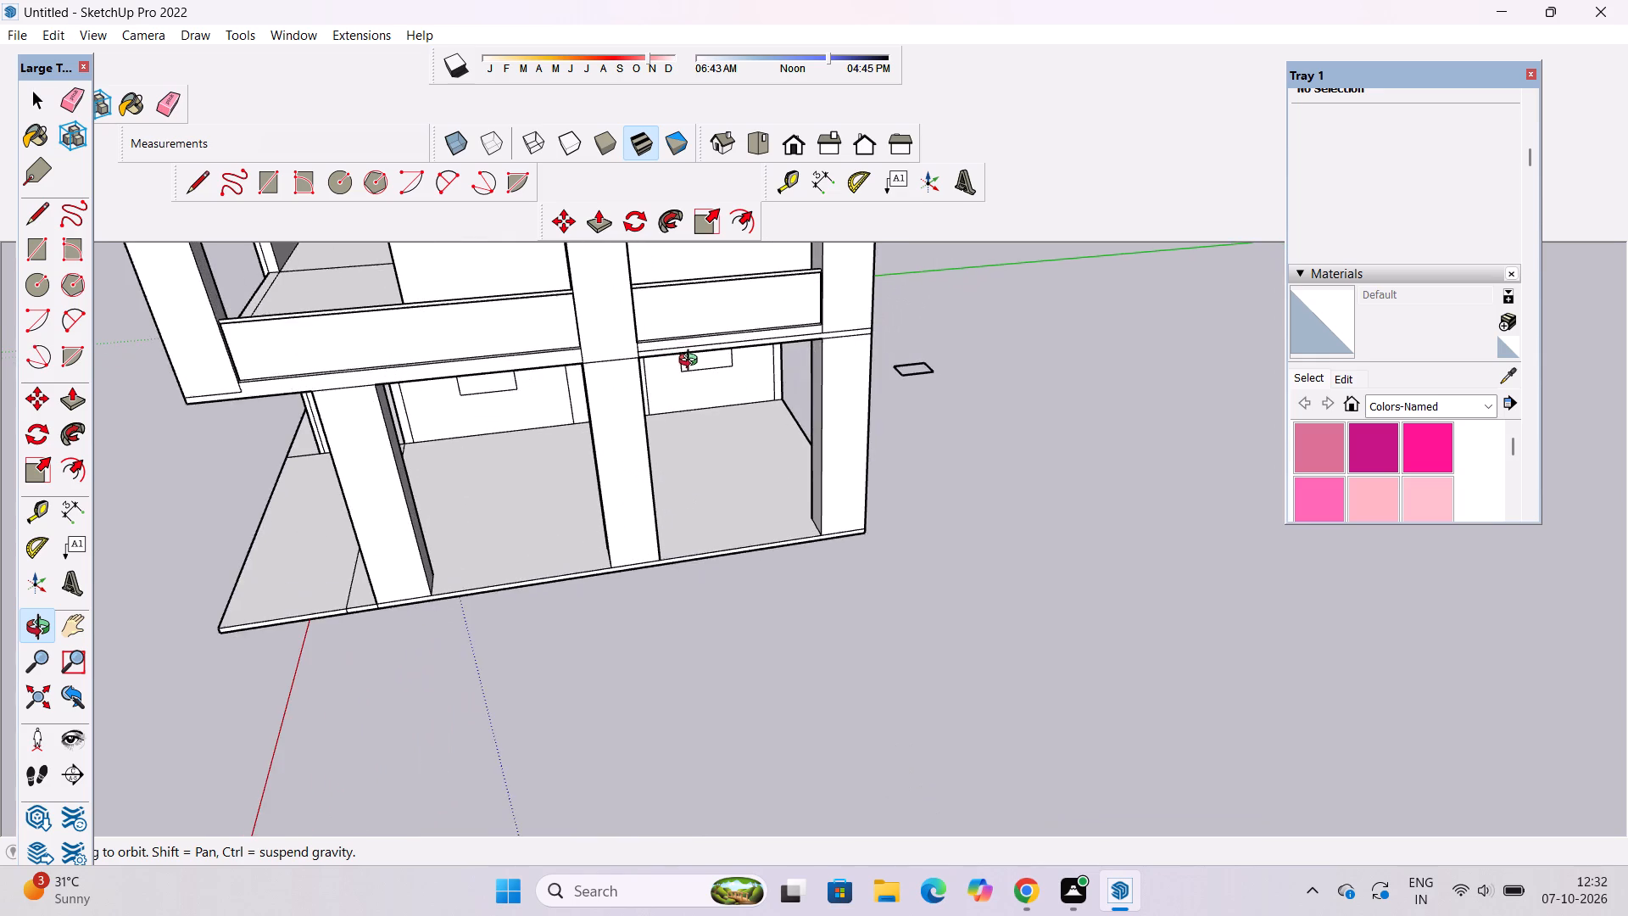
pyautogui.keyDown('shift'); pyautogui.moveTo(683, 355); pyautogui.dragTo(699, 490); pyautogui.keyUp('shift')
pyautogui.scroll(10, 658, 497)
pyautogui.keyDown('shift'); pyautogui.moveTo(652, 482); pyautogui.dragTo(624, 506); pyautogui.keyUp('shift')
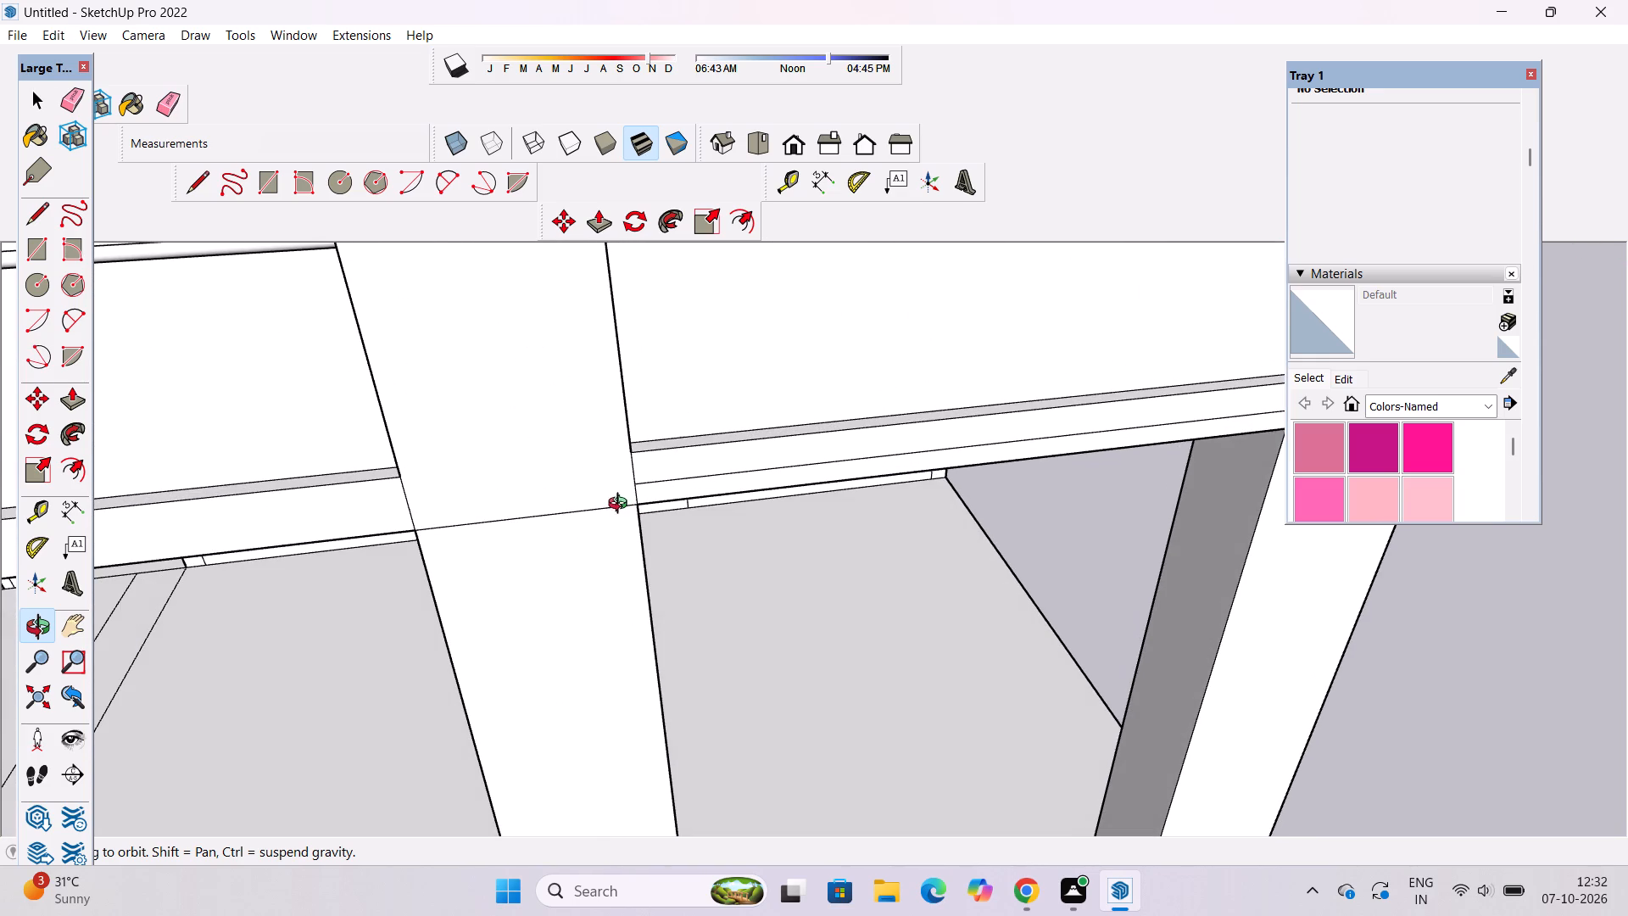
pyautogui.press('e')
pyautogui.moveTo(720, 469); pyautogui.dragTo(726, 478)
# Examine the railed panels and sills from inside the storey, next to the framed door and window wall.
pyautogui.press('o')
pyautogui.scroll(-6, 726, 469)
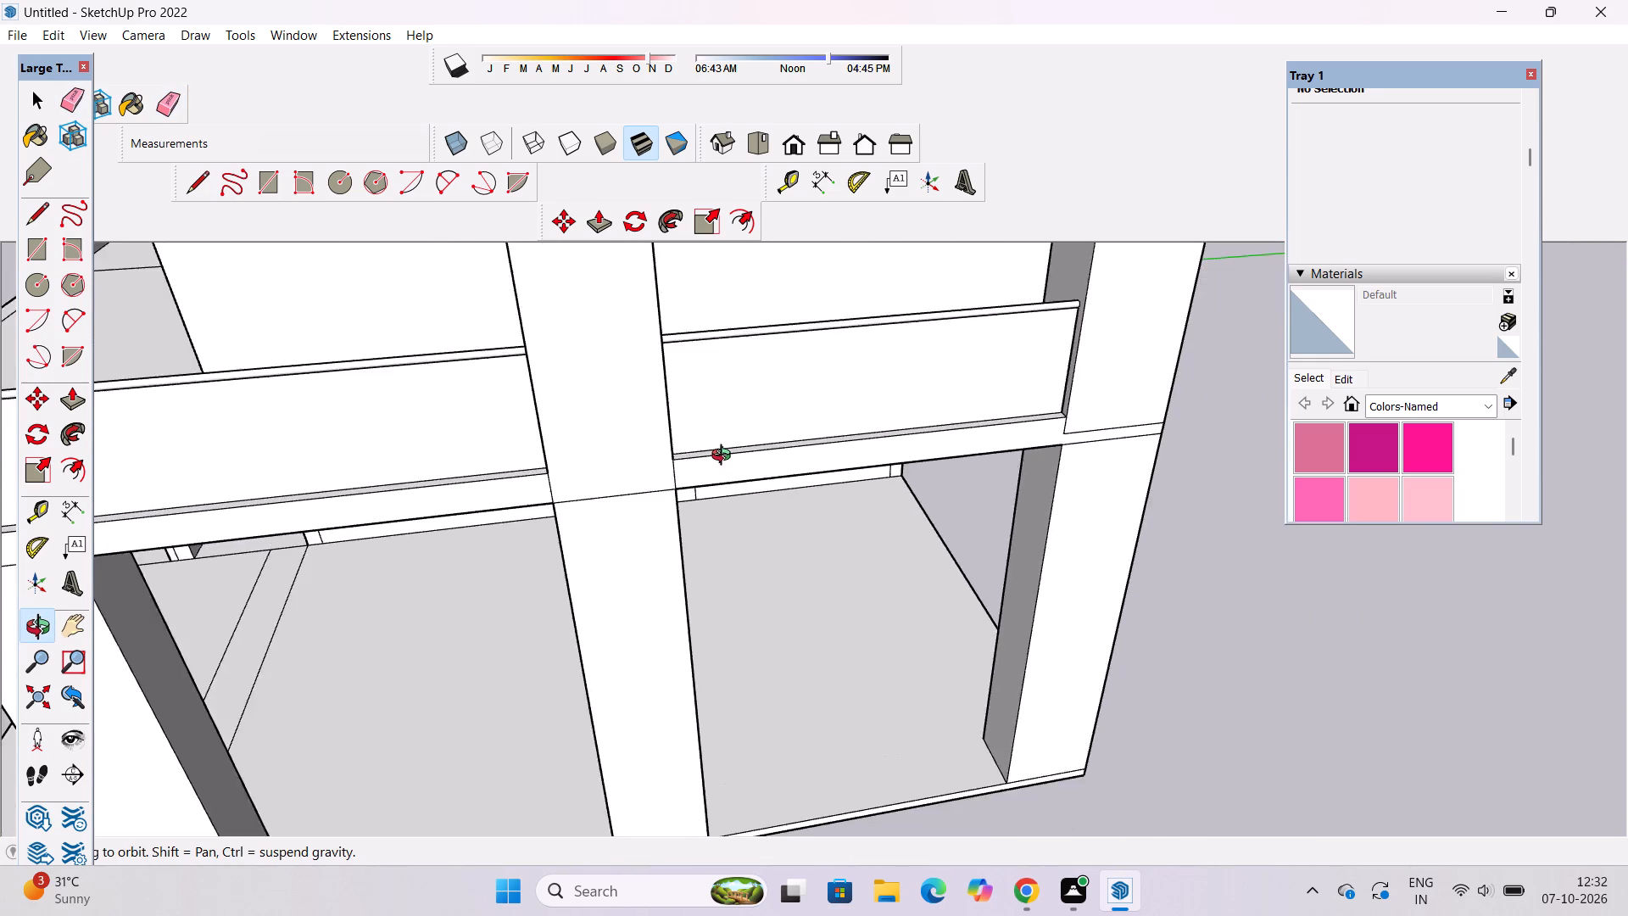
pyautogui.scroll(-3, 725, 457)
pyautogui.moveTo(552, 501); pyautogui.dragTo(1087, 465)
pyautogui.scroll(-4, 1073, 461)
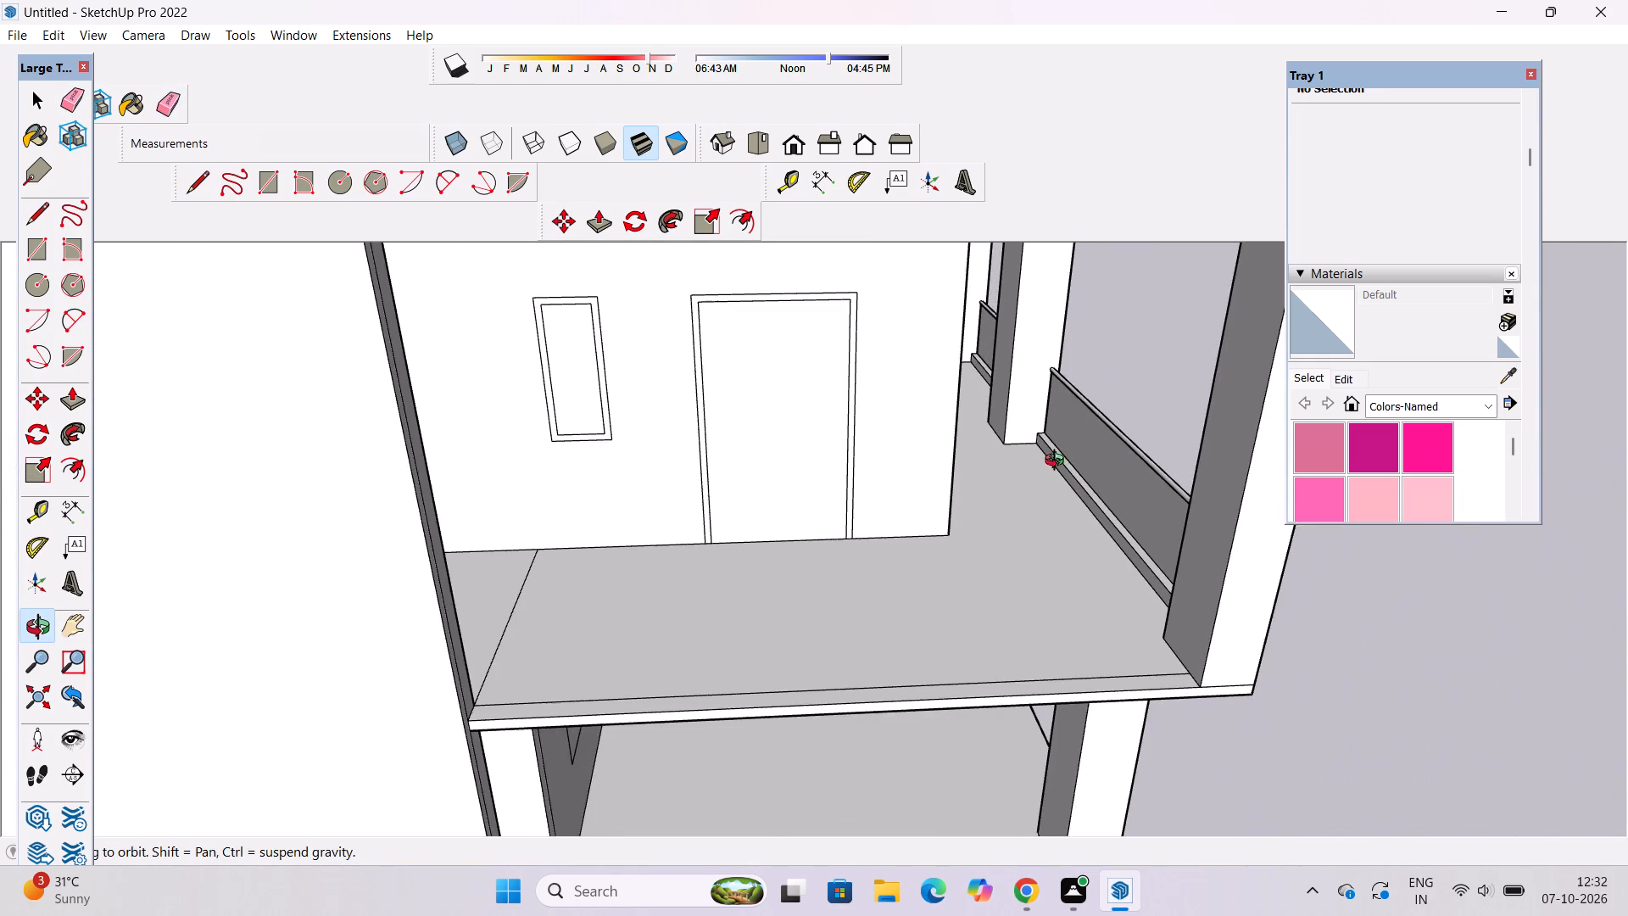
pyautogui.scroll(2, 1057, 470)
pyautogui.keyDown('shift'); pyautogui.moveTo(1087, 471); pyautogui.dragTo(1020, 483); pyautogui.keyUp('shift')
pyautogui.scroll(3, 1024, 486)
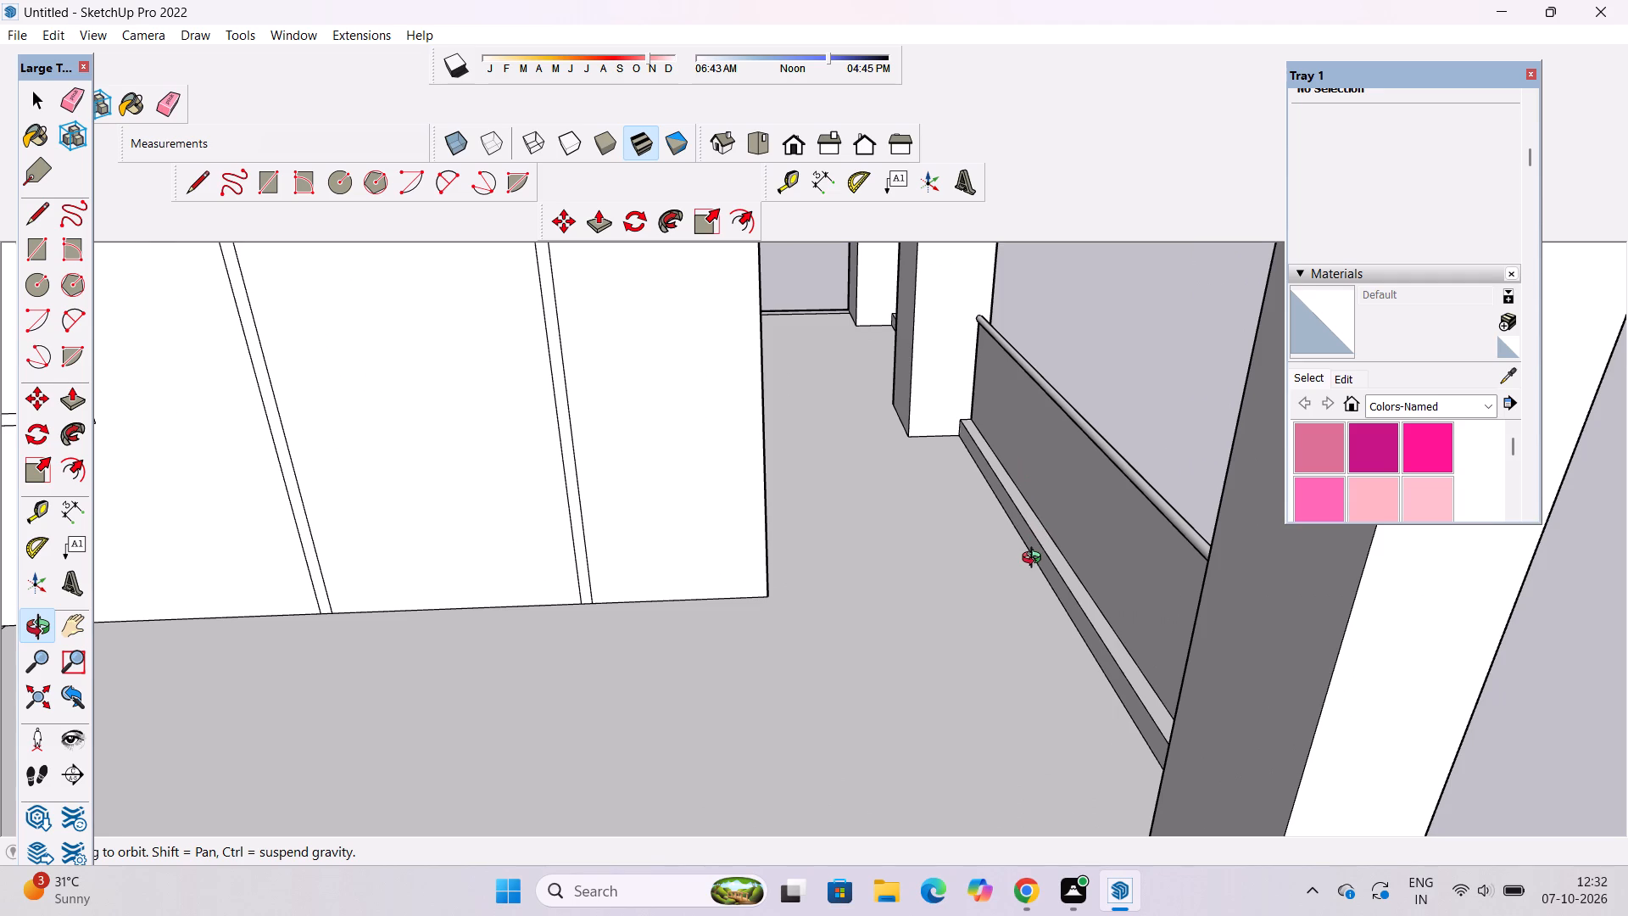
pyautogui.scroll(1, 1036, 559)
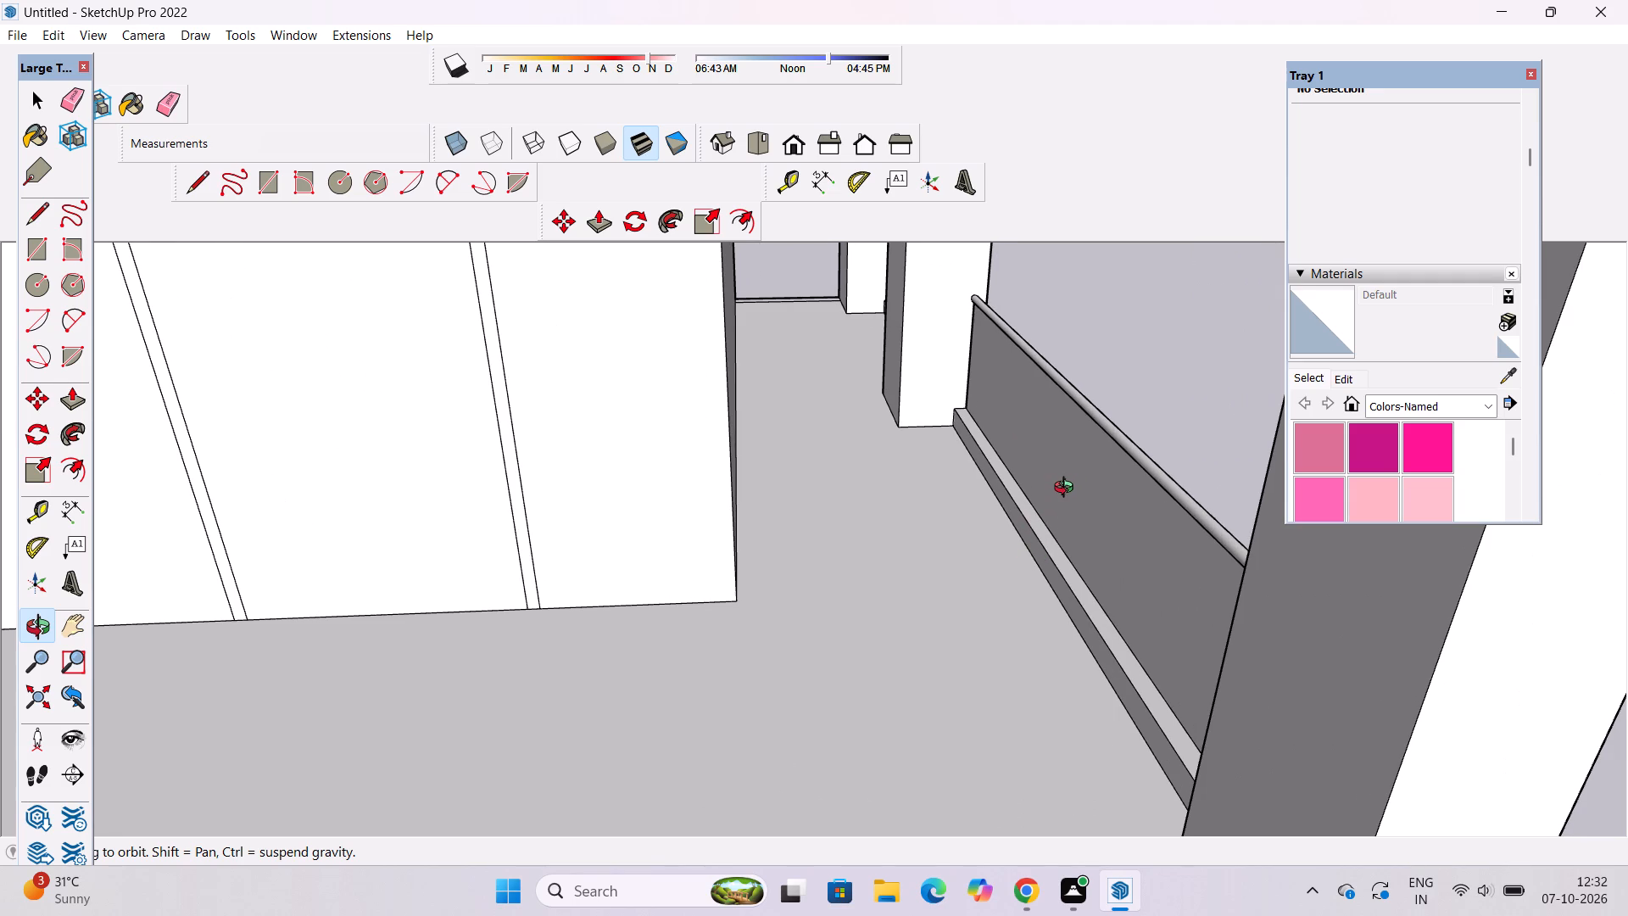
pyautogui.scroll(-8, 1078, 489)
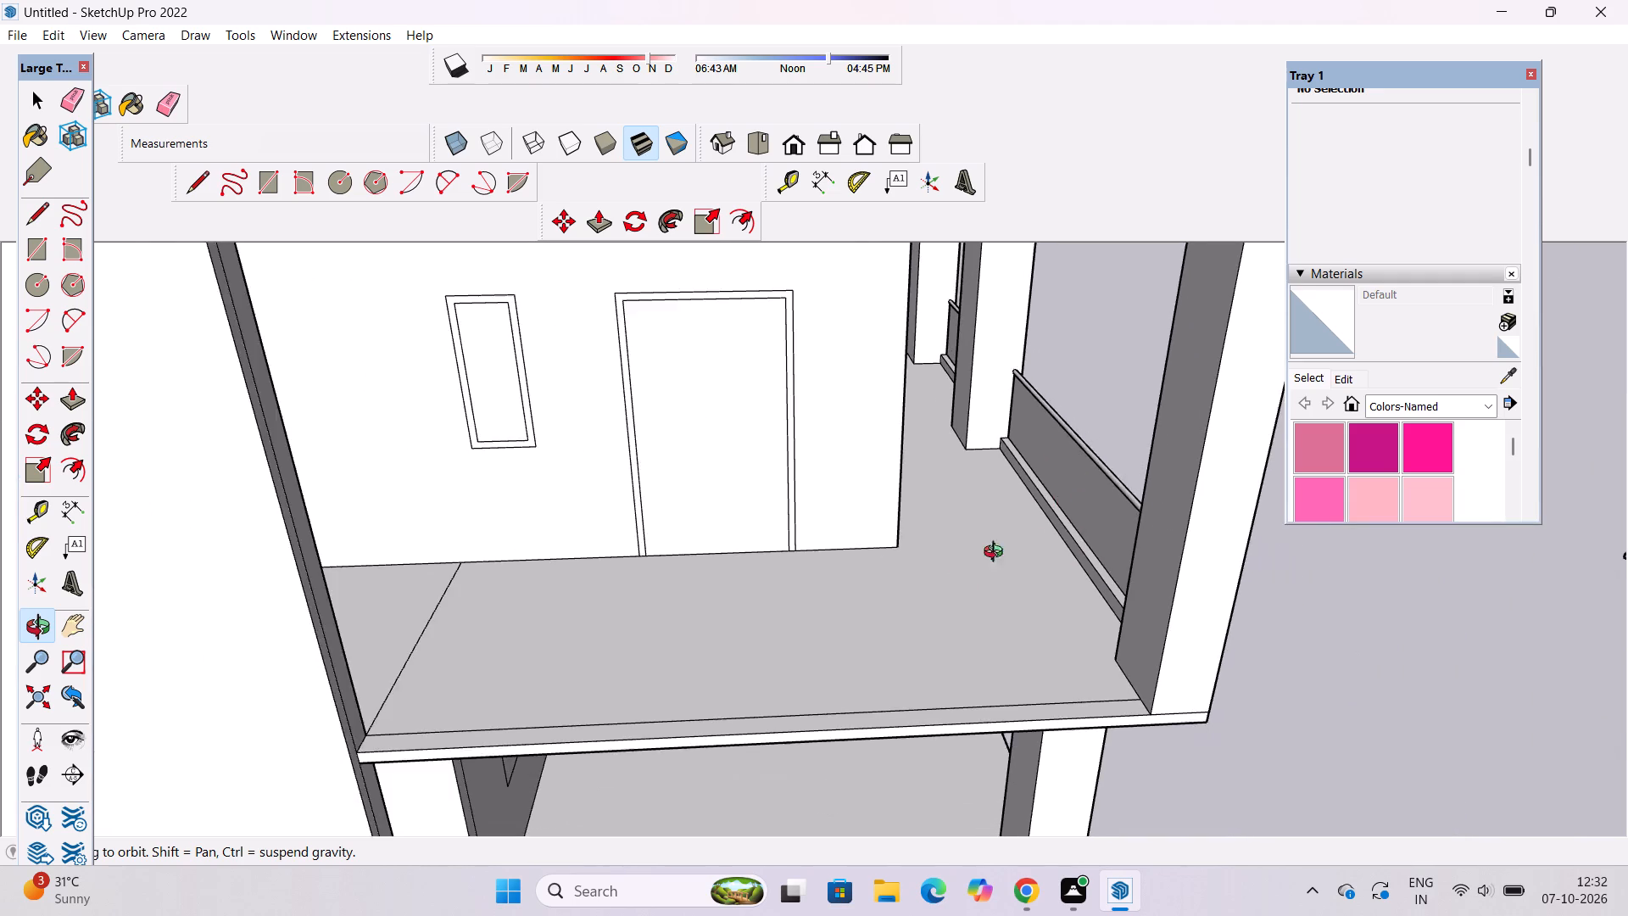
# Offset the door outline on the ground-floor back wall inward by 7" to form its frame.
pyautogui.moveTo(807, 615); pyautogui.dragTo(802, 457)
pyautogui.moveTo(1006, 613); pyautogui.dragTo(722, 590)
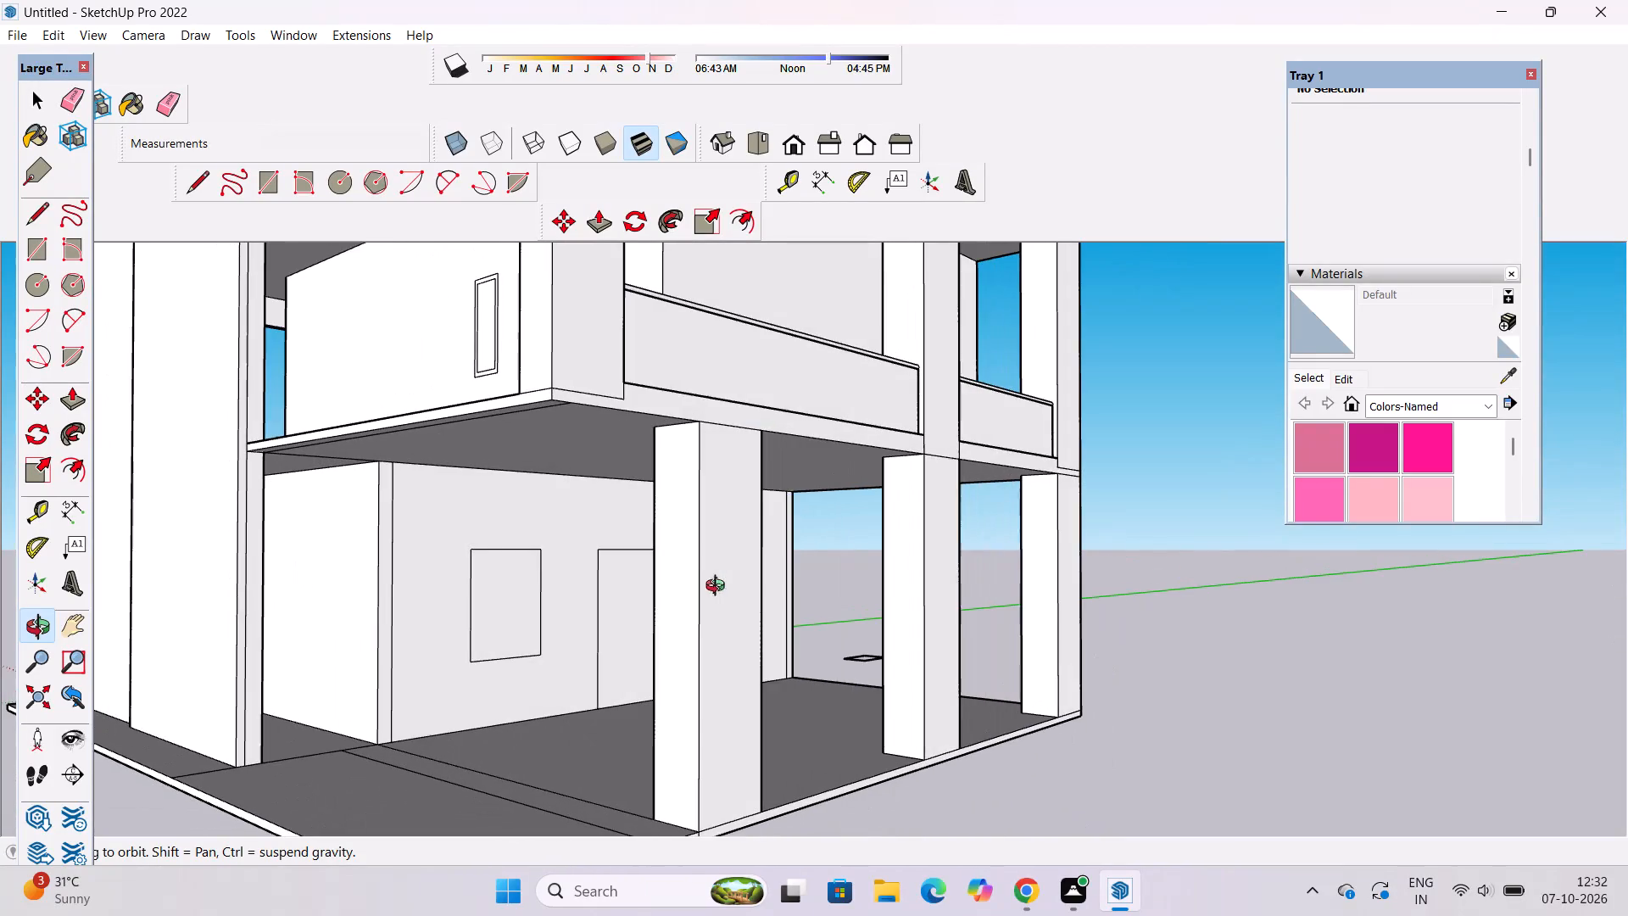
pyautogui.scroll(-5, 779, 621)
pyautogui.moveTo(959, 575); pyautogui.dragTo(750, 633)
pyautogui.scroll(4, 738, 630)
pyautogui.keyDown('shift'); pyautogui.moveTo(750, 627); pyautogui.dragTo(806, 735); pyautogui.keyUp('shift')
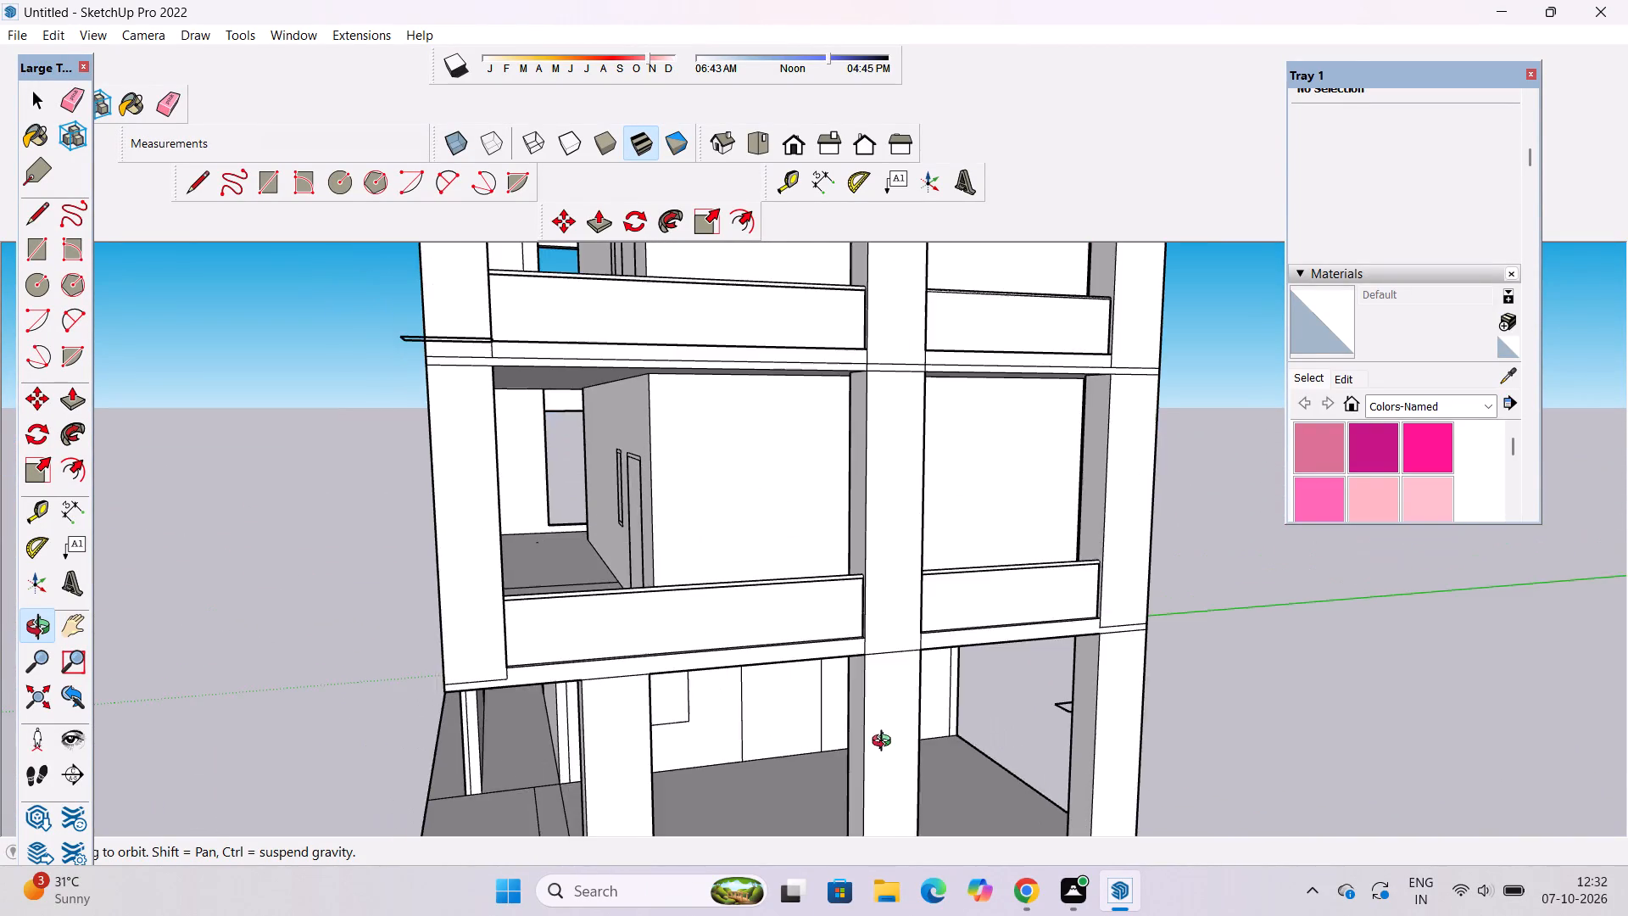
pyautogui.moveTo(885, 743); pyautogui.dragTo(790, 726)
pyautogui.scroll(5, 781, 731)
pyautogui.keyDown('shift'); pyautogui.moveTo(779, 778); pyautogui.dragTo(847, 735); pyautogui.keyUp('shift')
pyautogui.moveTo(827, 753); pyautogui.dragTo(847, 712)
pyautogui.scroll(3, 849, 712)
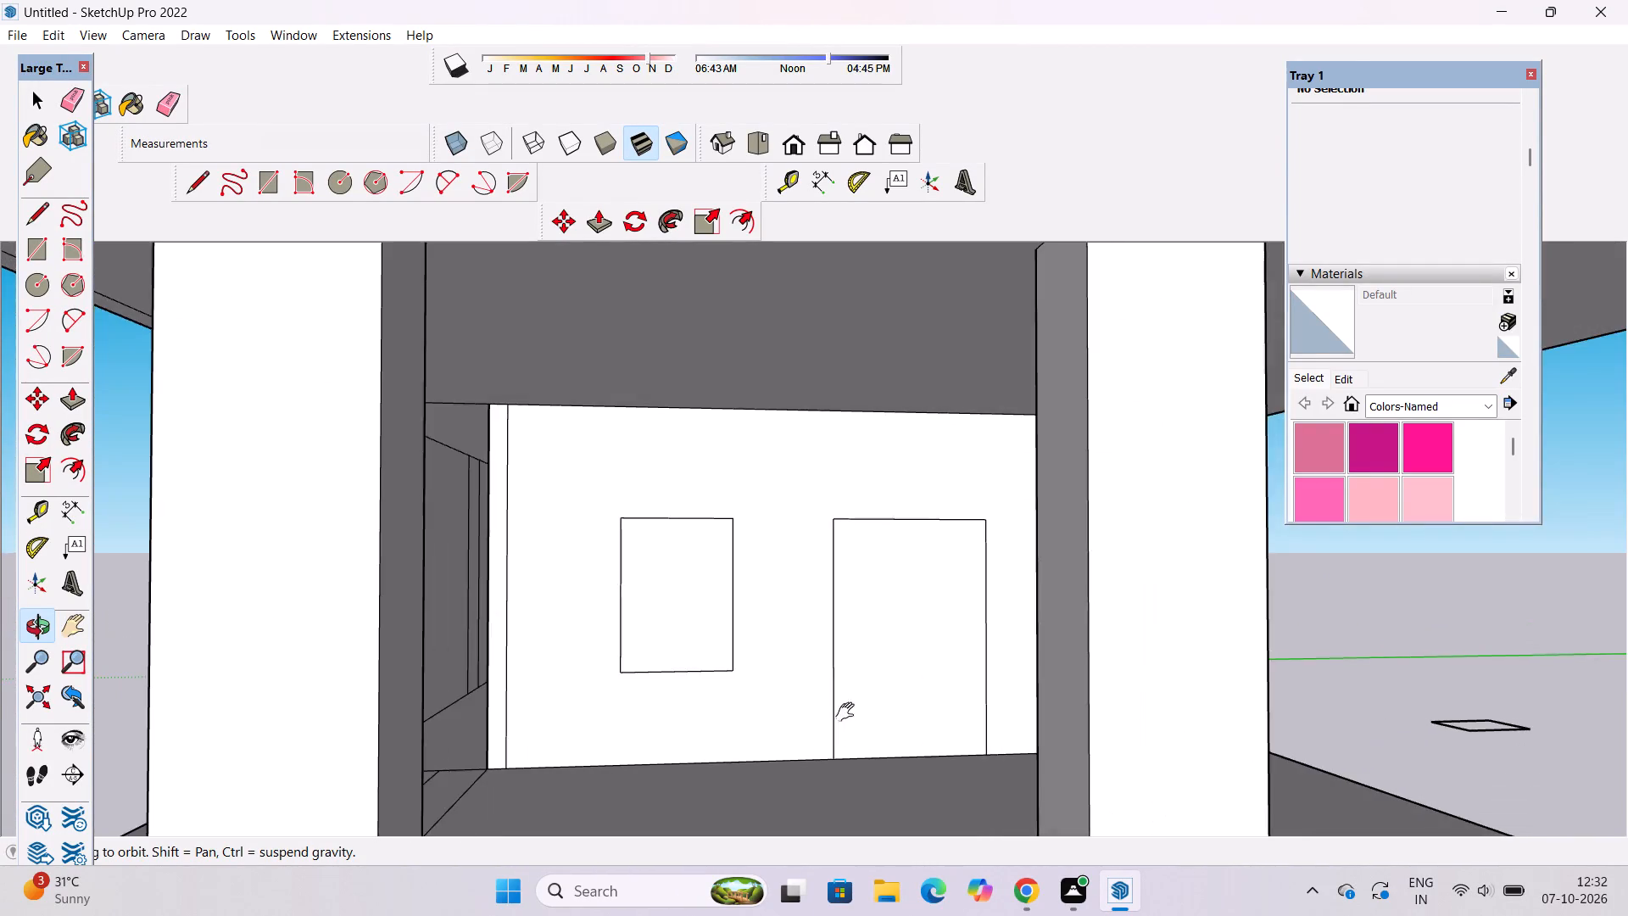
pyautogui.keyDown('shift'); pyautogui.moveTo(847, 711); pyautogui.dragTo(815, 676); pyautogui.keyUp('shift')
pyautogui.moveTo(846, 684); pyautogui.dragTo(866, 707)
pyautogui.write('of')
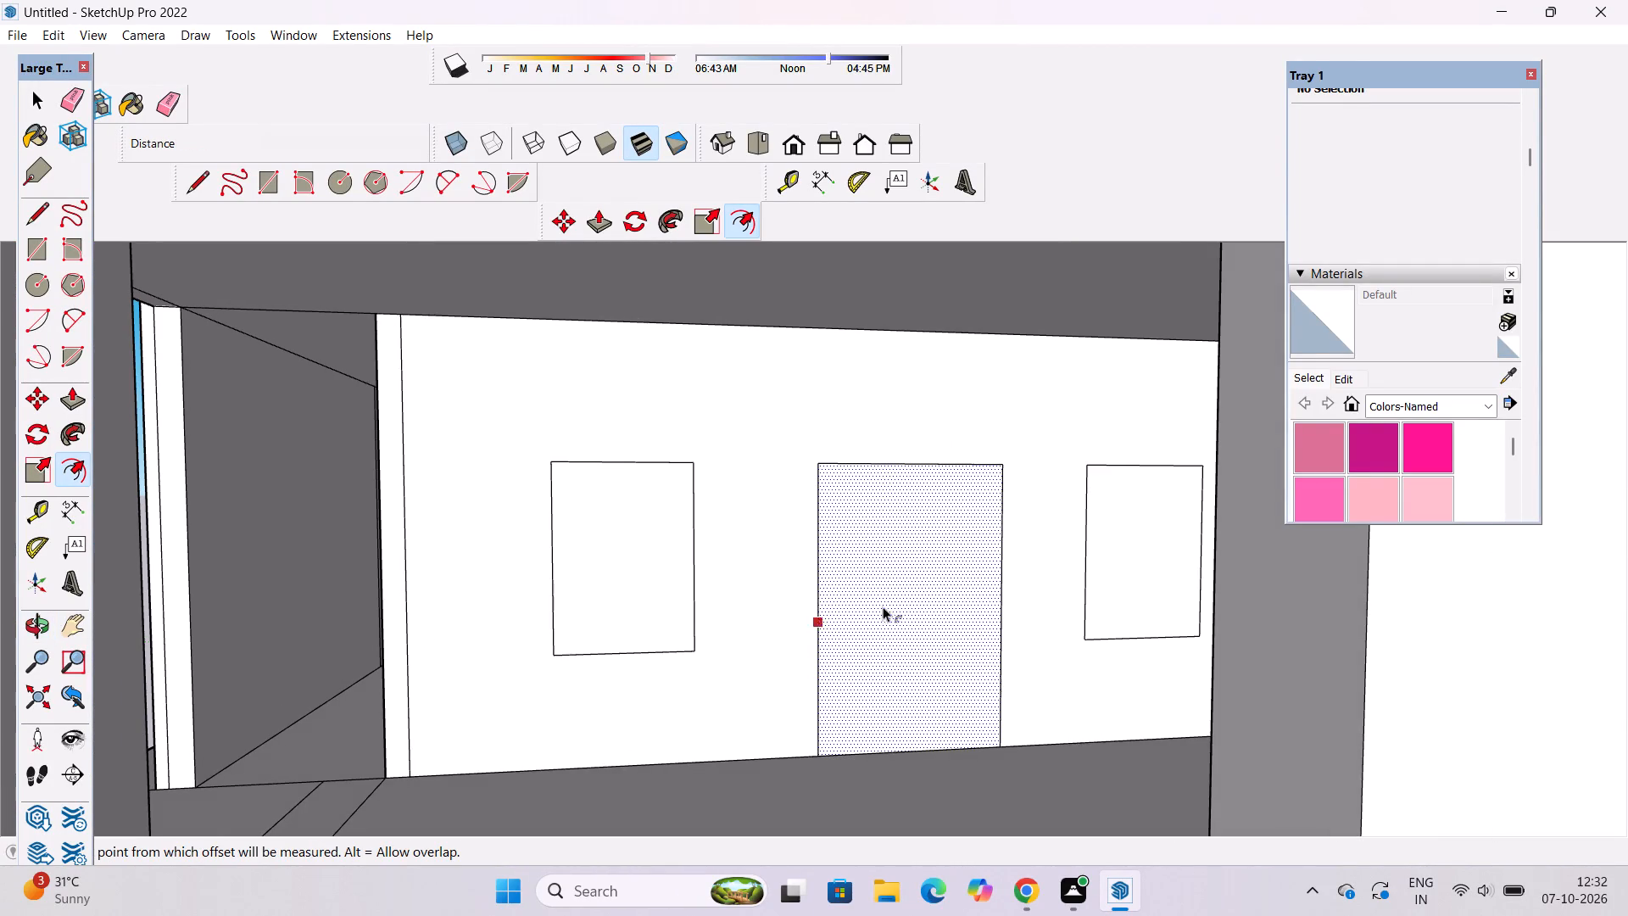
pyautogui.click(890, 475)
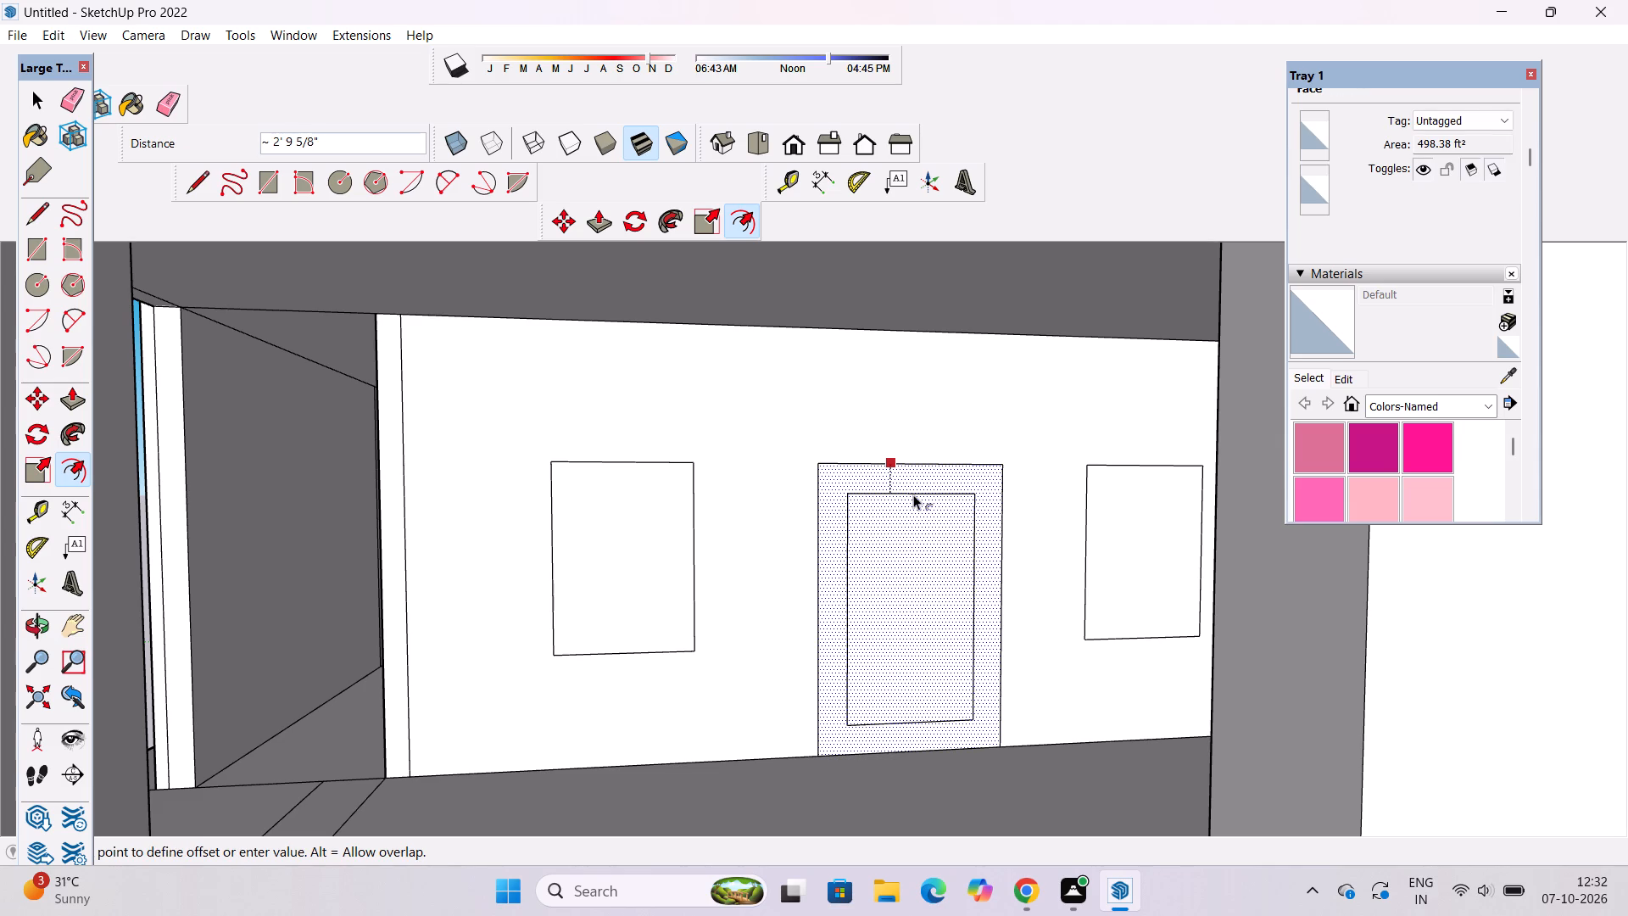
pyautogui.write('7"')
pyautogui.press('Return')
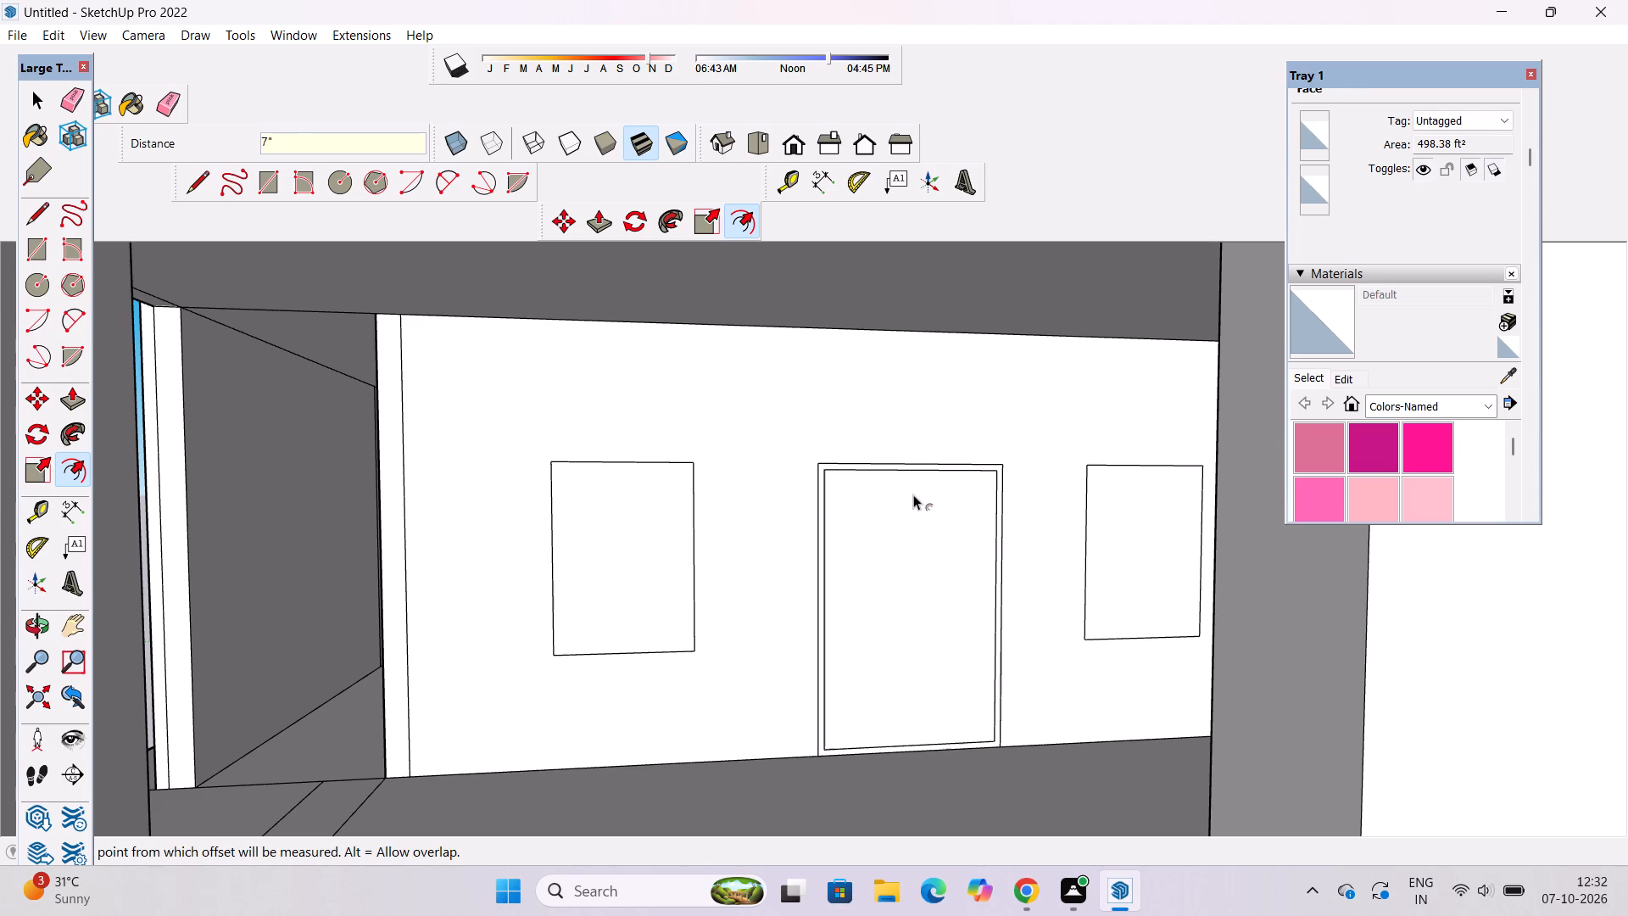
# Offset the outlines of the two windows flanking the ground-floor door inward, matching the door's 7" frame width.
pyautogui.click(641, 477)
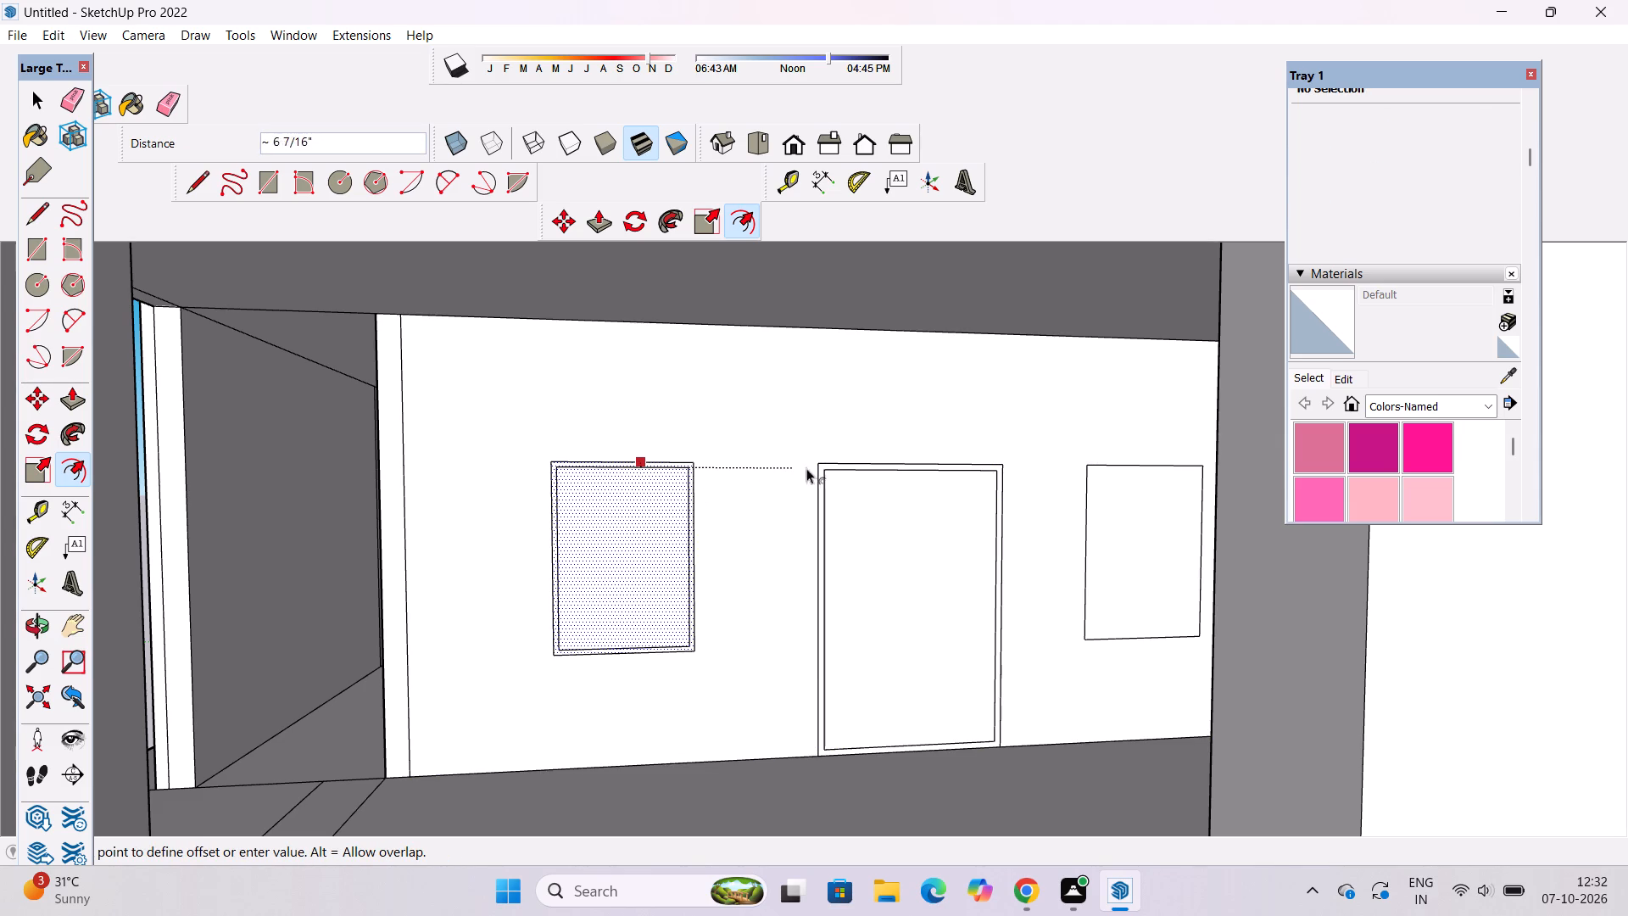
pyautogui.click(828, 473)
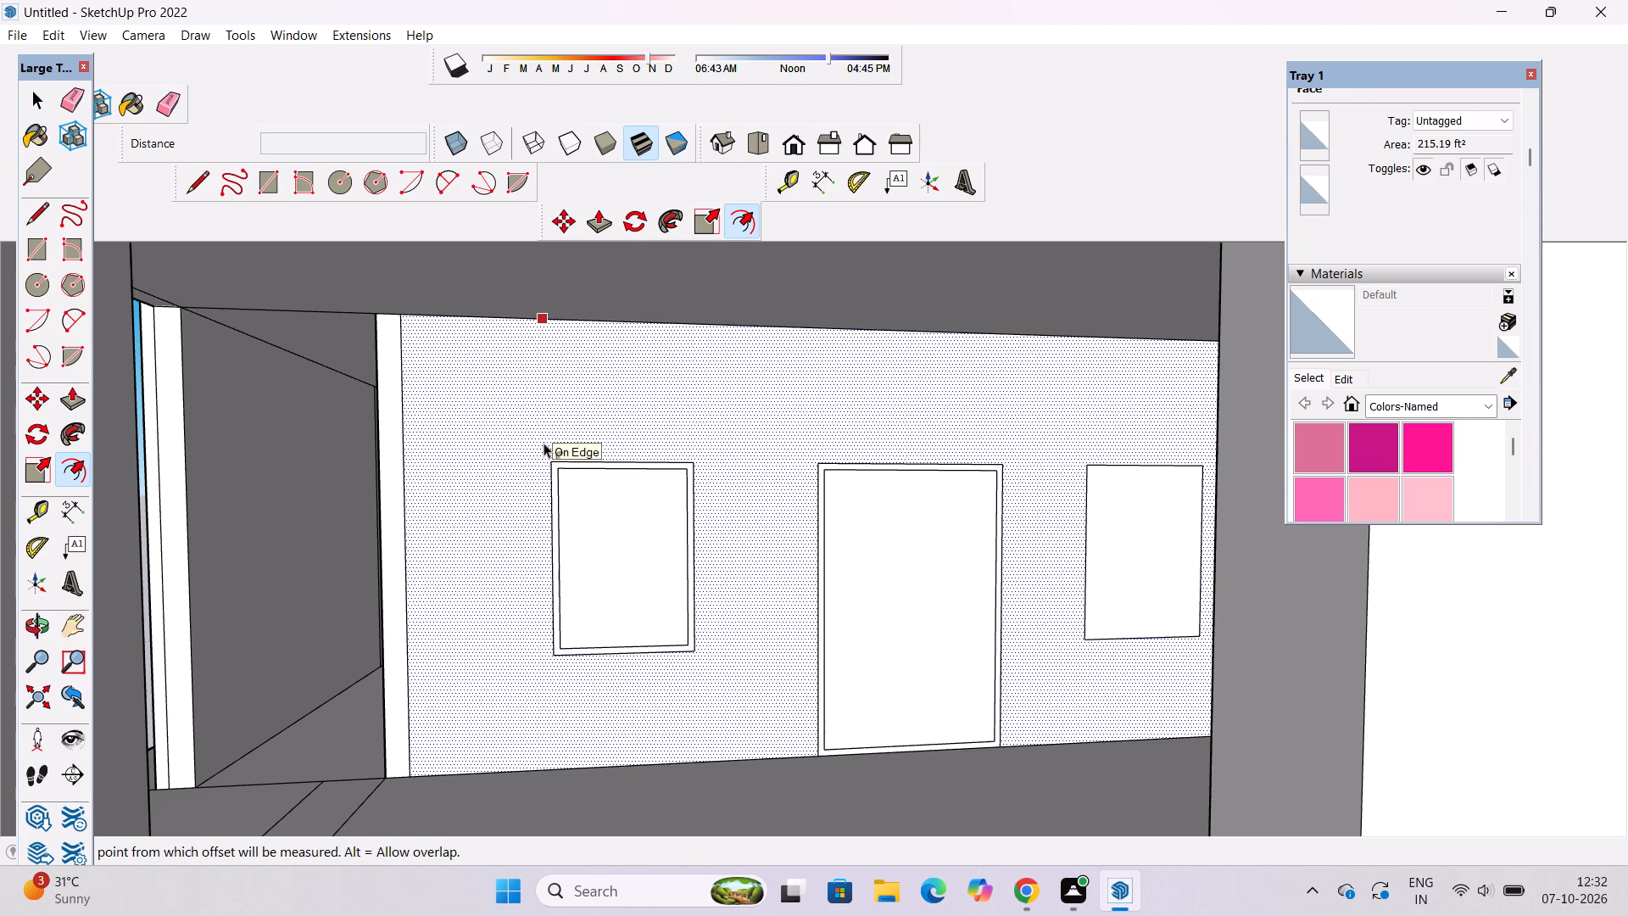
pyautogui.scroll(-3, 544, 443)
pyautogui.scroll(4, 707, 514)
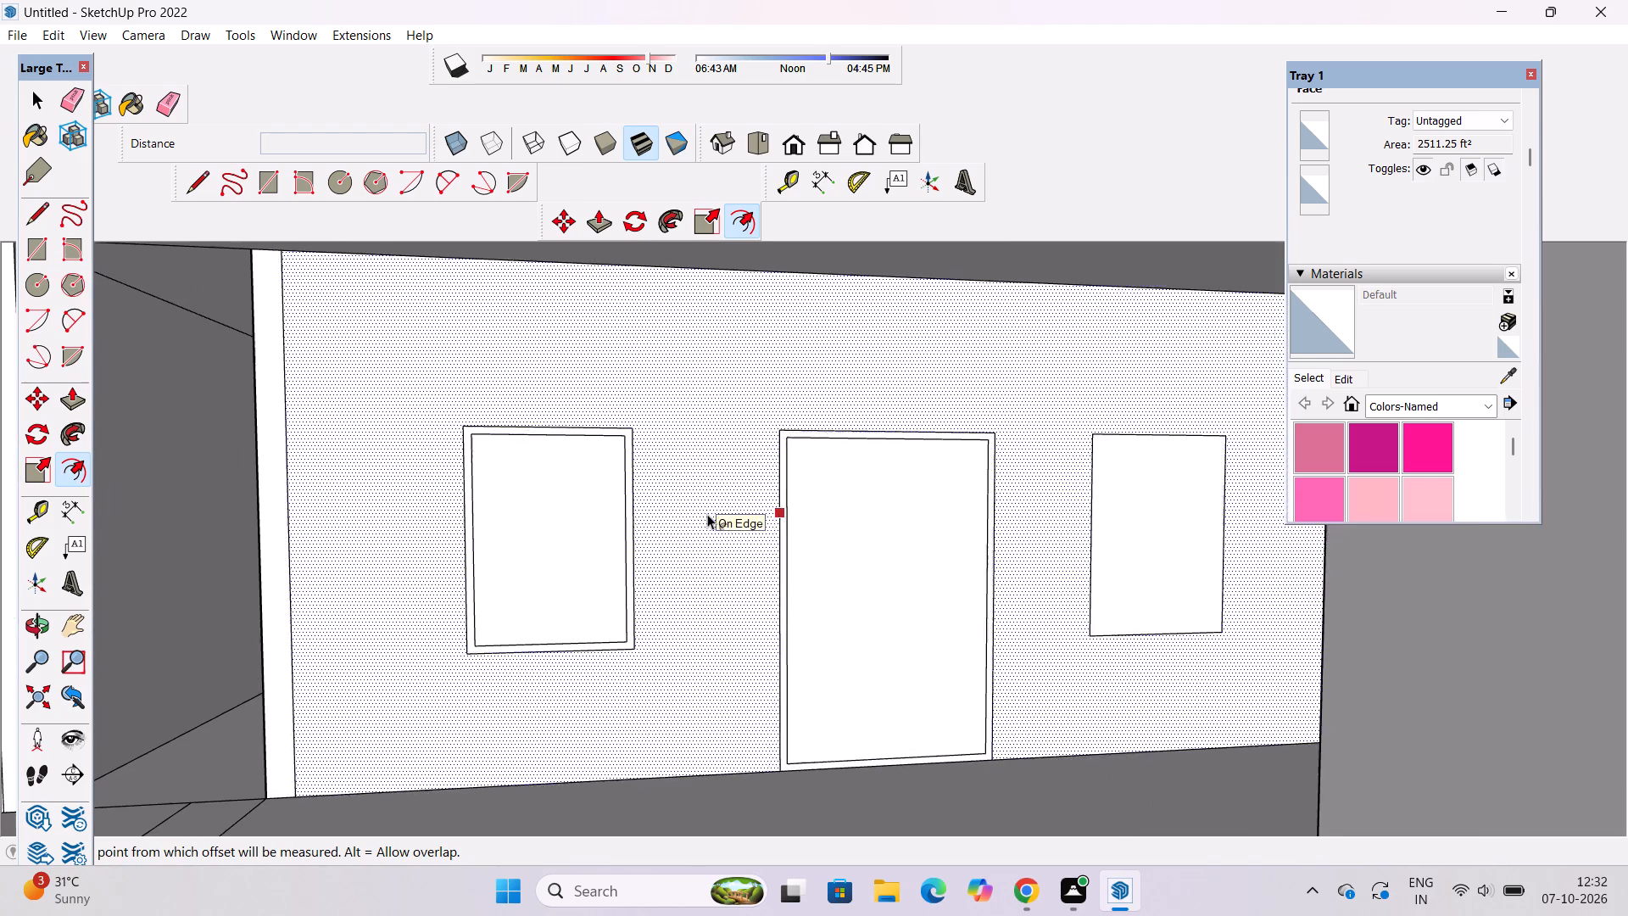
pyautogui.scroll(2, 1115, 463)
pyautogui.click(1122, 435)
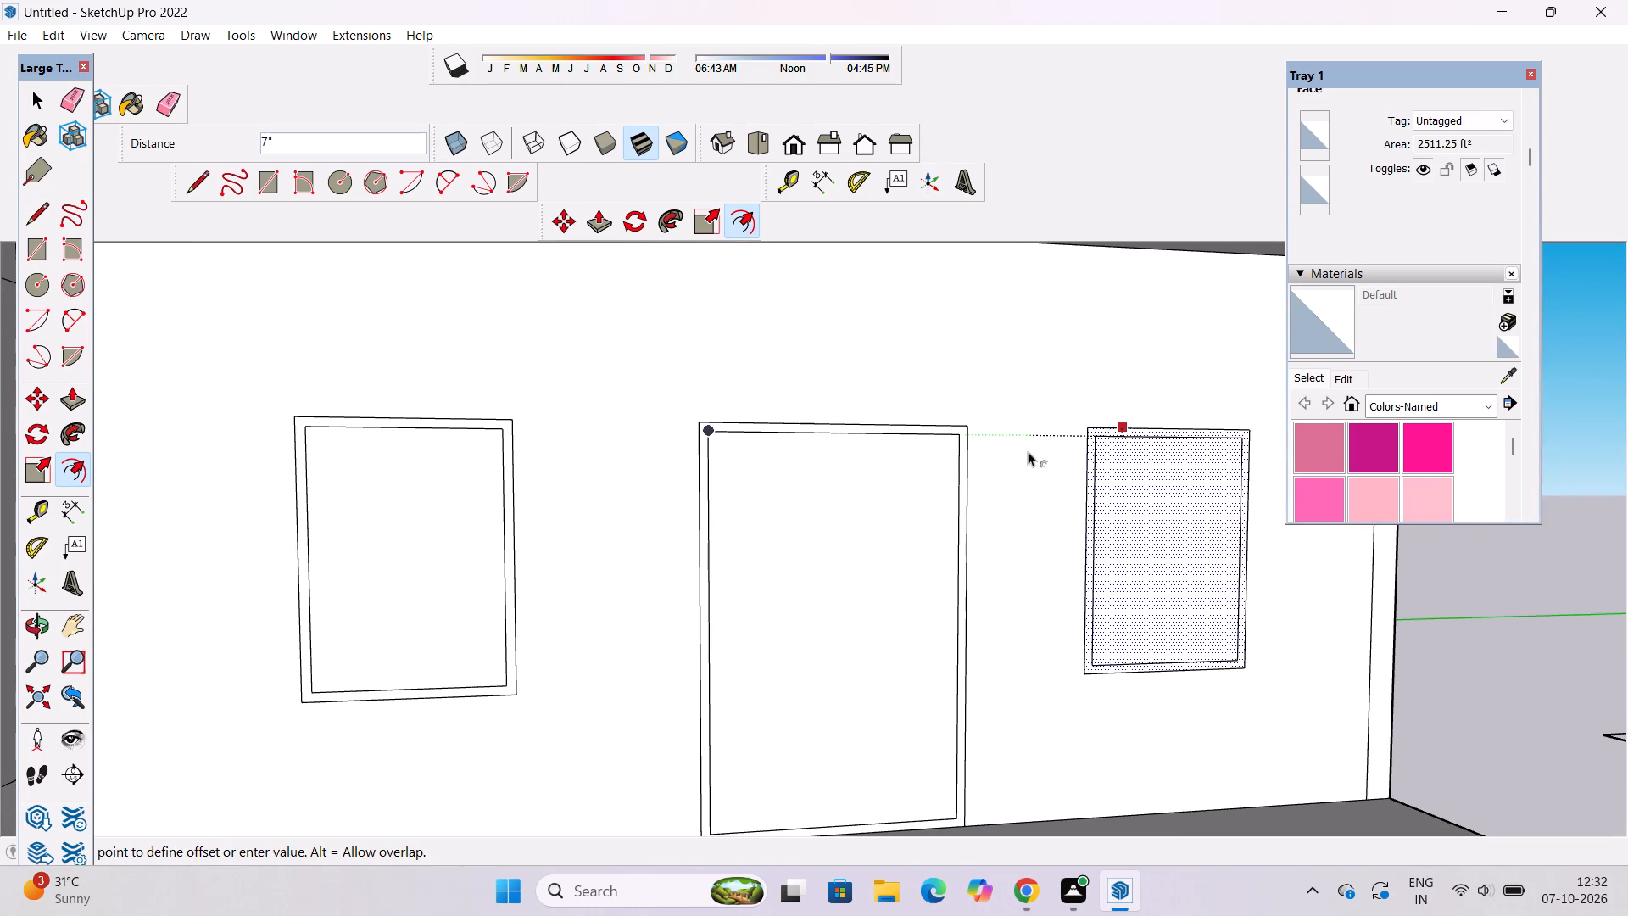
pyautogui.click(958, 436)
pyautogui.press('space')
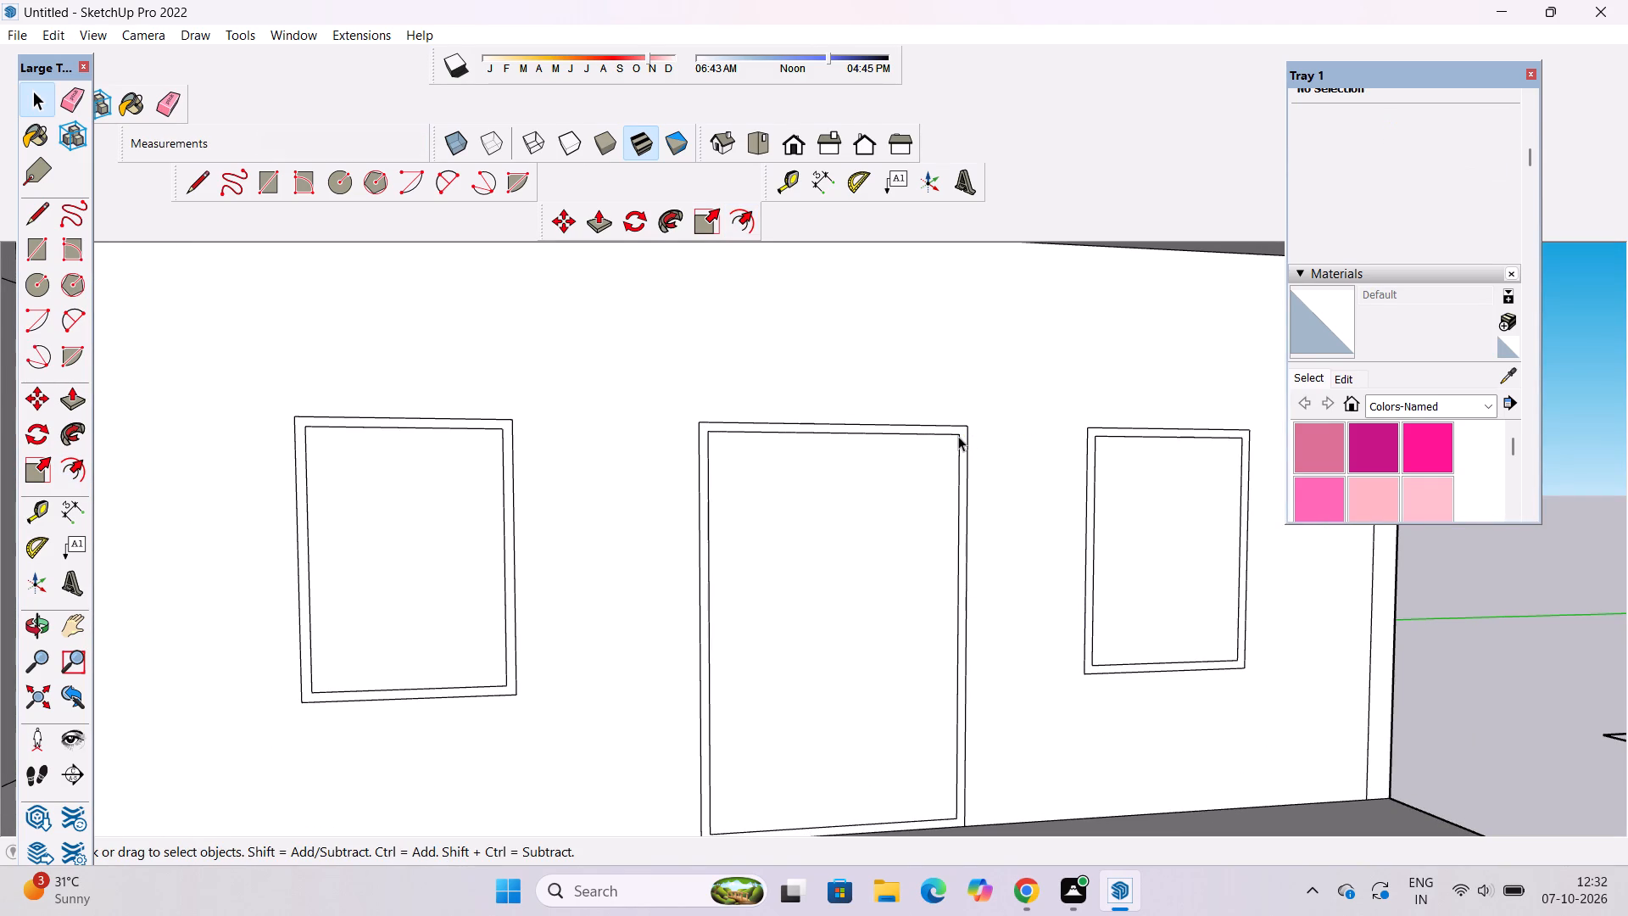
# Draw a 1' vertical line across the slab band above the ground floor, completing the front corner column's inner edge beside the narrower bay.
pyautogui.press('o')
pyautogui.scroll(-4, 809, 427)
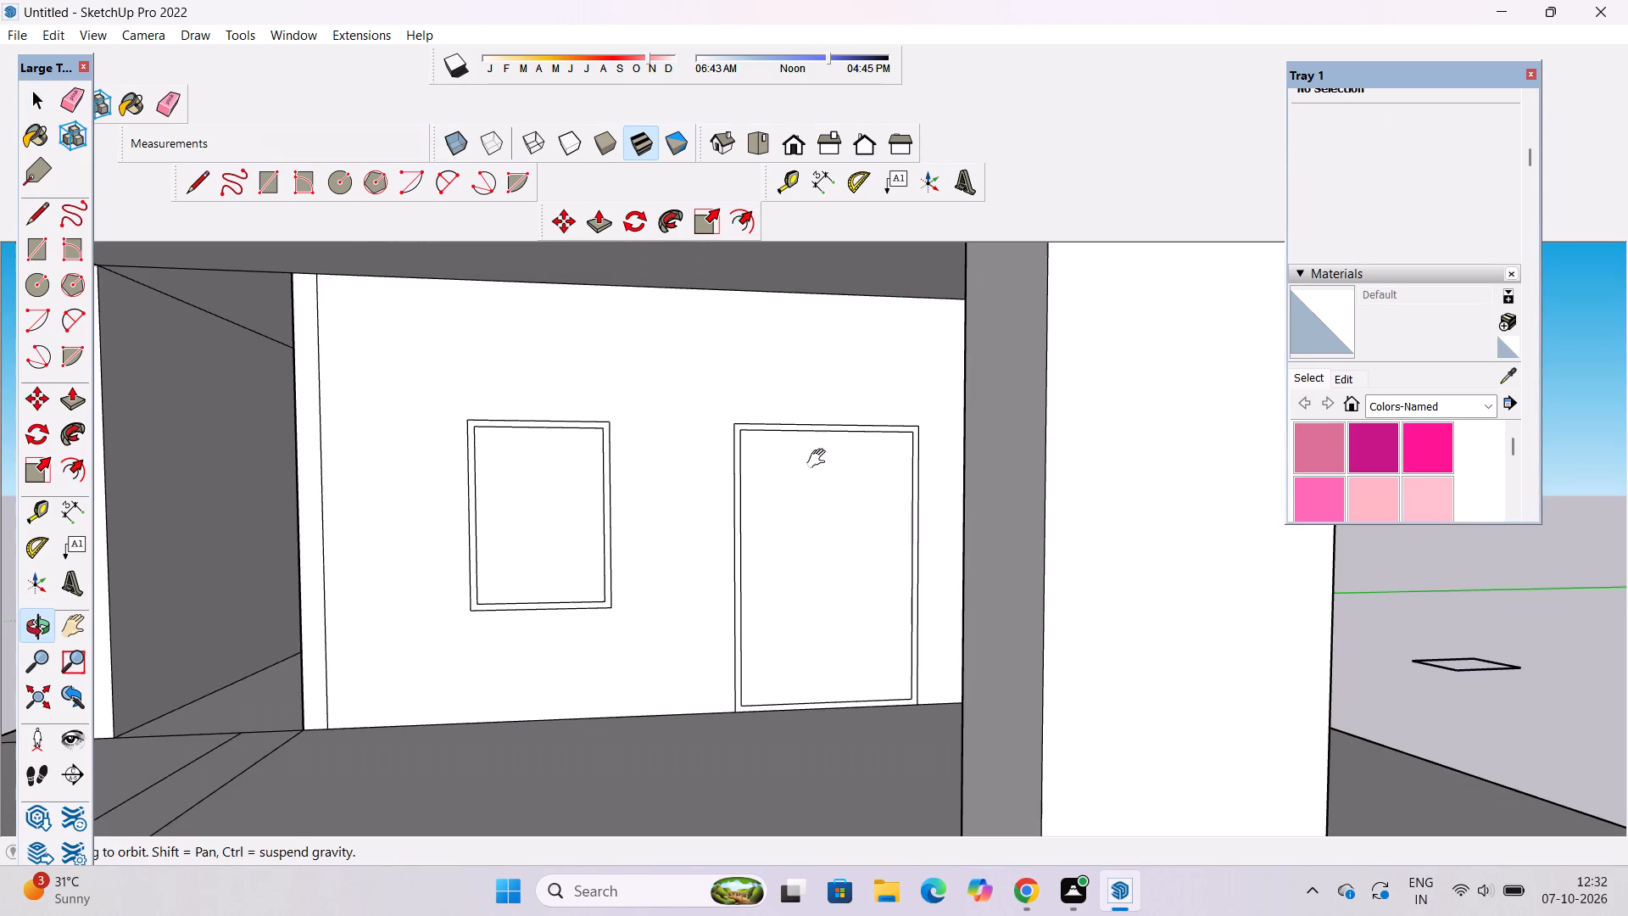
pyautogui.keyDown('shift'); pyautogui.moveTo(807, 481); pyautogui.dragTo(807, 445); pyautogui.keyUp('shift')
pyautogui.moveTo(807, 445); pyautogui.dragTo(810, 454)
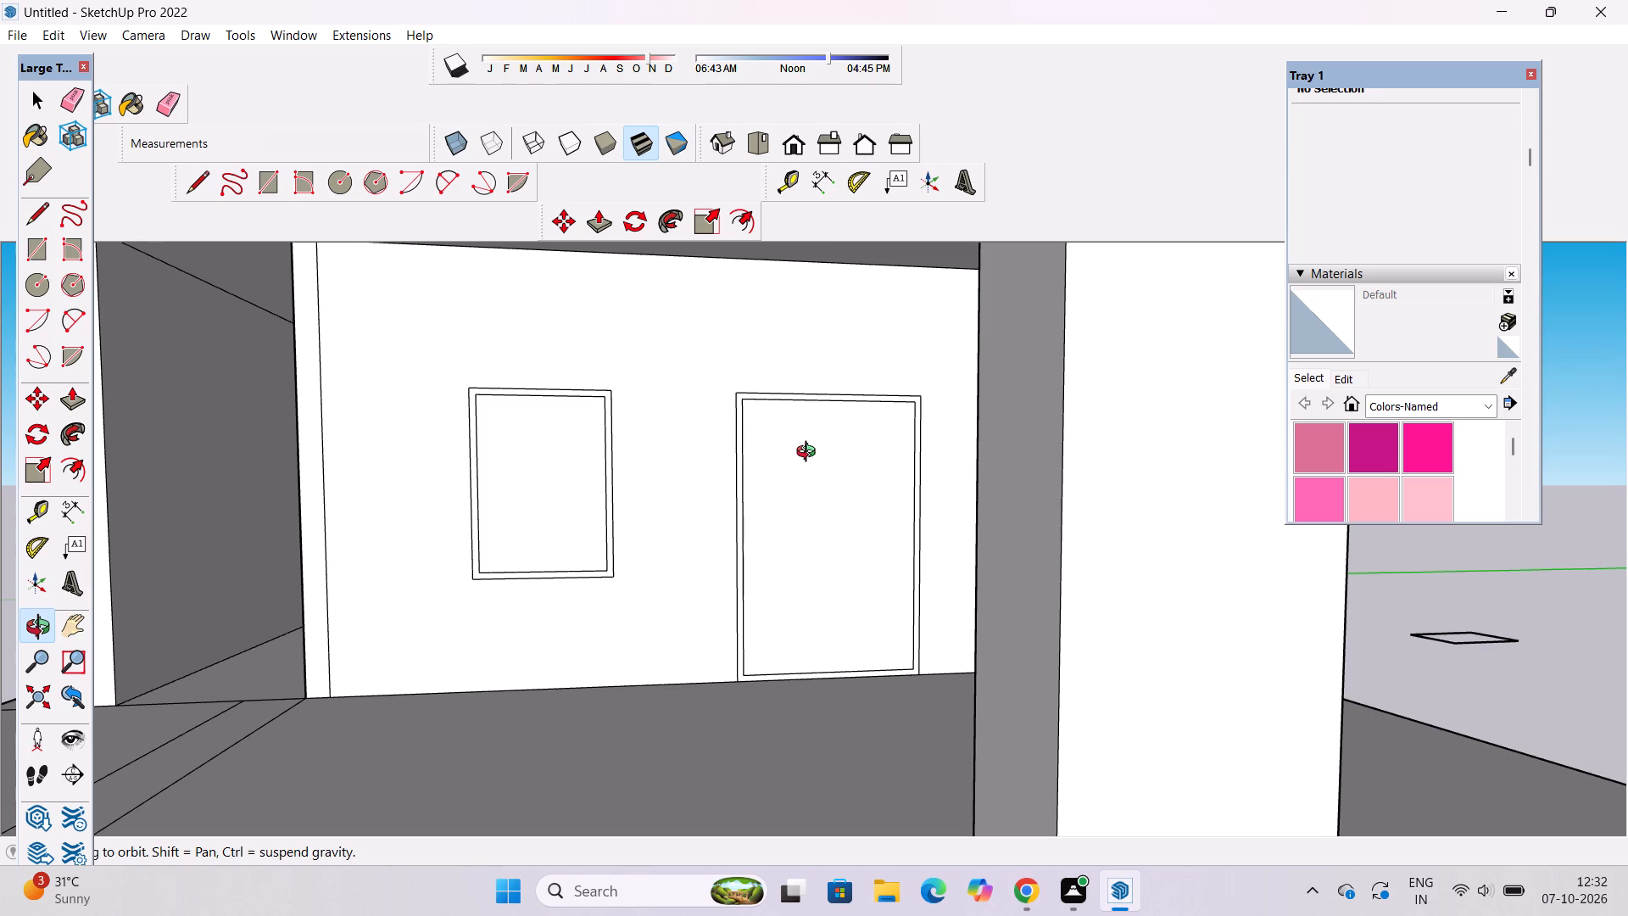
pyautogui.scroll(-7, 854, 489)
pyautogui.keyDown('shift'); pyautogui.moveTo(810, 518); pyautogui.dragTo(778, 528); pyautogui.keyUp('shift')
pyautogui.moveTo(827, 580); pyautogui.dragTo(869, 623)
pyautogui.scroll(-6, 822, 517)
pyautogui.moveTo(985, 416); pyautogui.dragTo(1023, 422)
pyautogui.scroll(5, 1027, 444)
pyautogui.keyDown('shift'); pyautogui.moveTo(1033, 458); pyautogui.dragTo(1056, 622); pyautogui.keyUp('shift')
pyautogui.scroll(2, 1051, 623)
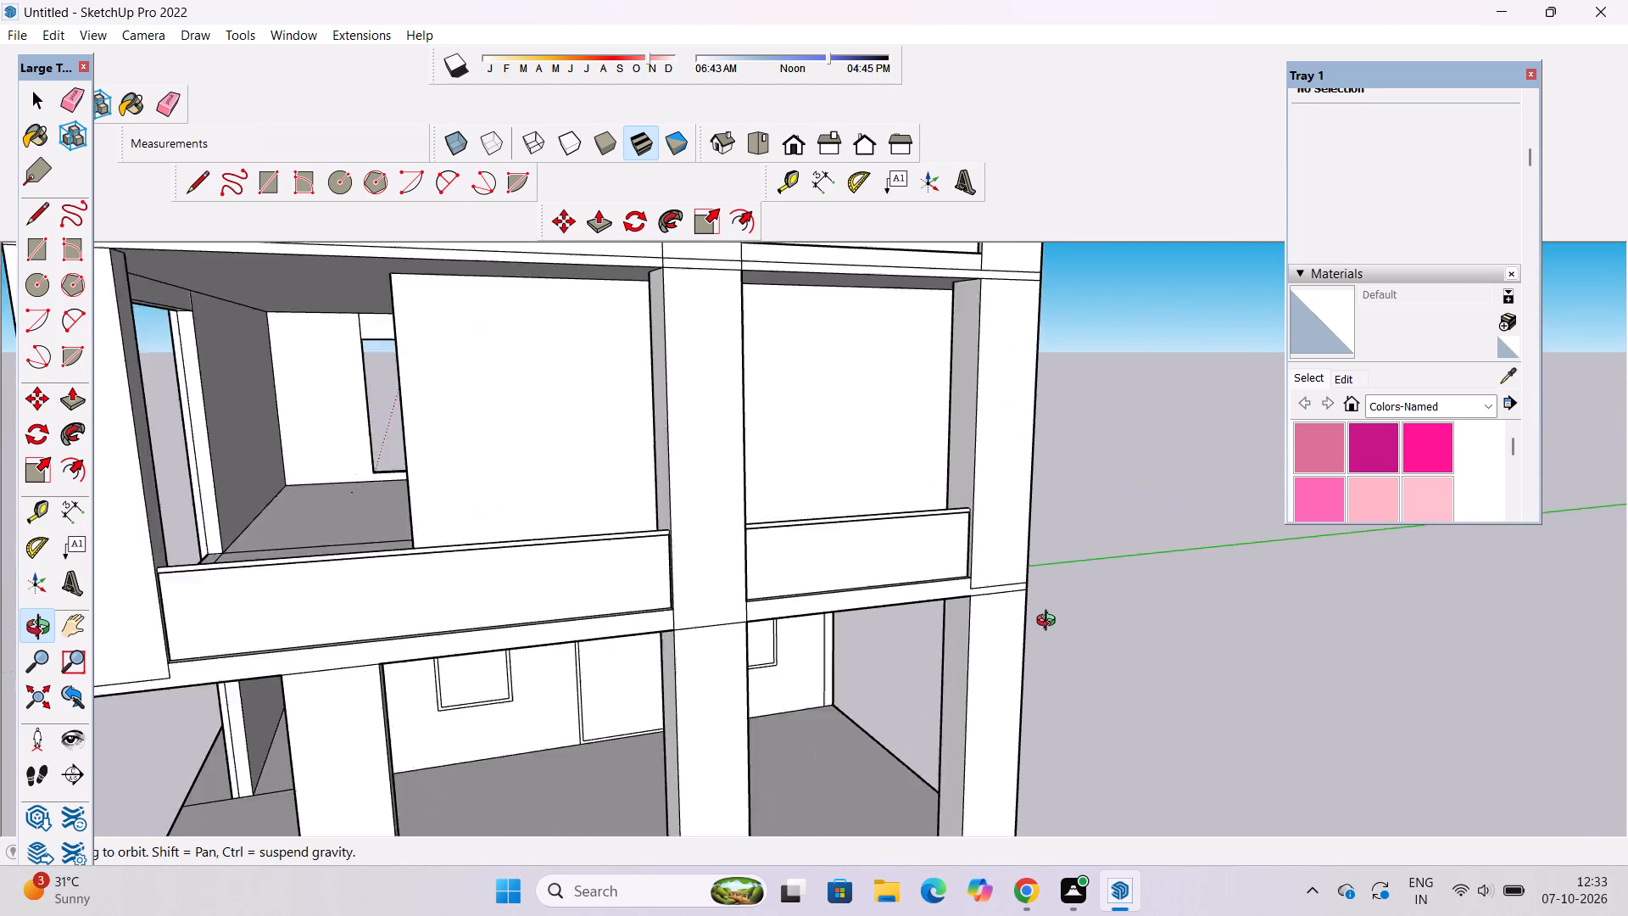
pyautogui.scroll(3, 1050, 623)
pyautogui.moveTo(994, 625); pyautogui.dragTo(894, 640)
pyautogui.scroll(6, 880, 591)
pyautogui.keyDown('shift'); pyautogui.moveTo(879, 587); pyautogui.dragTo(897, 623); pyautogui.keyUp('shift')
pyautogui.press('l')
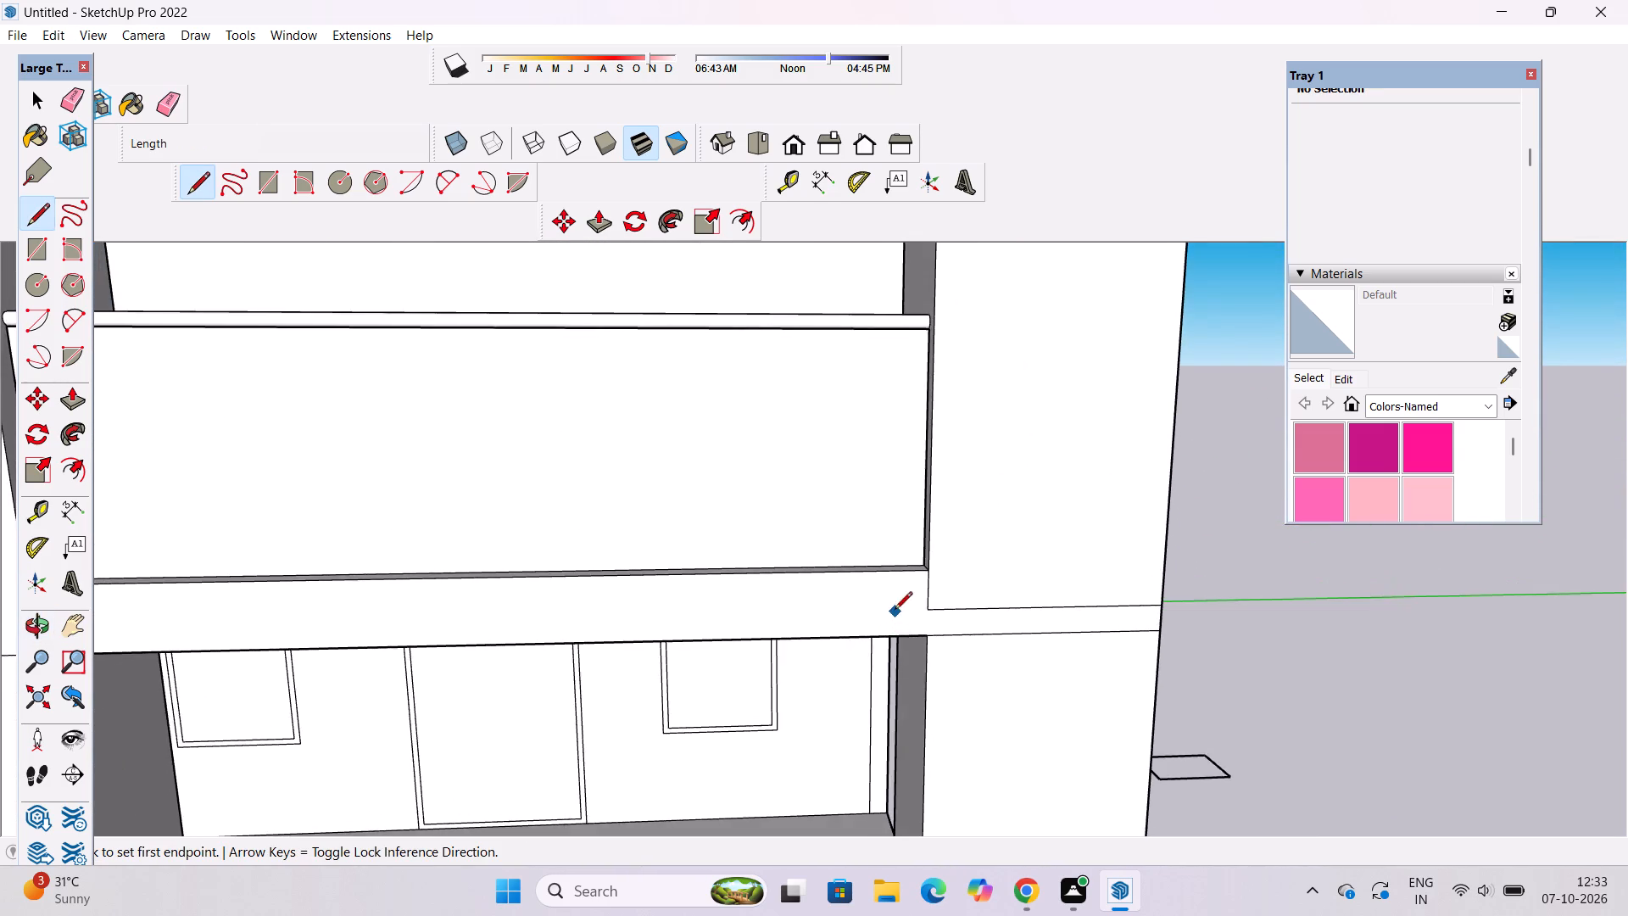
pyautogui.scroll(5, 895, 611)
pyautogui.click(949, 613)
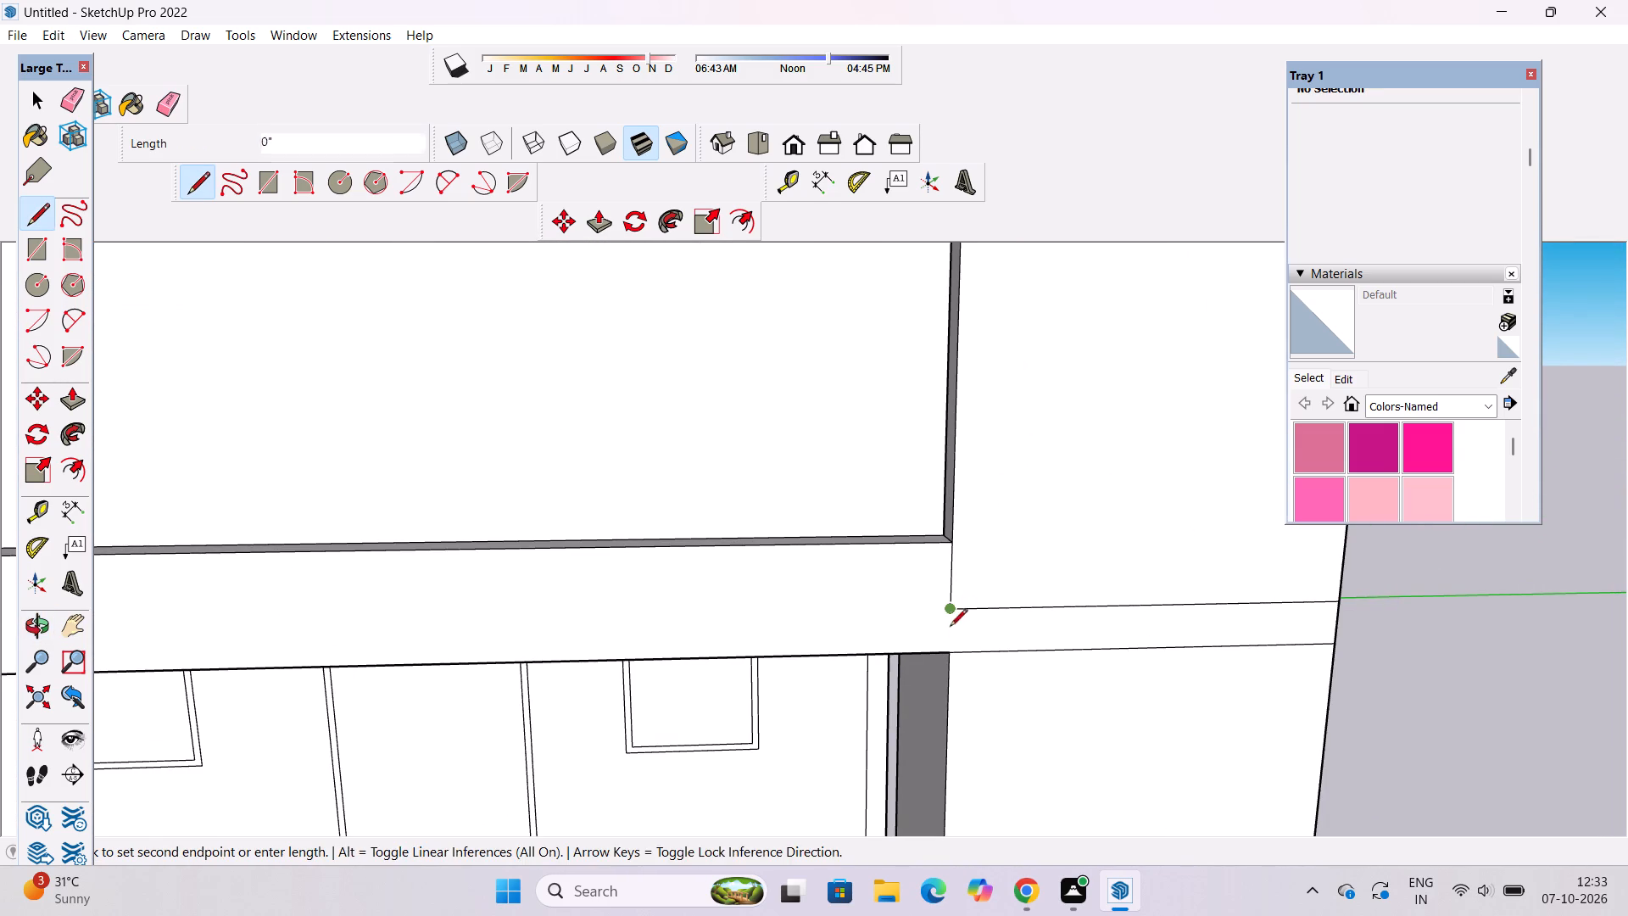
pyautogui.click(952, 660)
pyautogui.press('space')
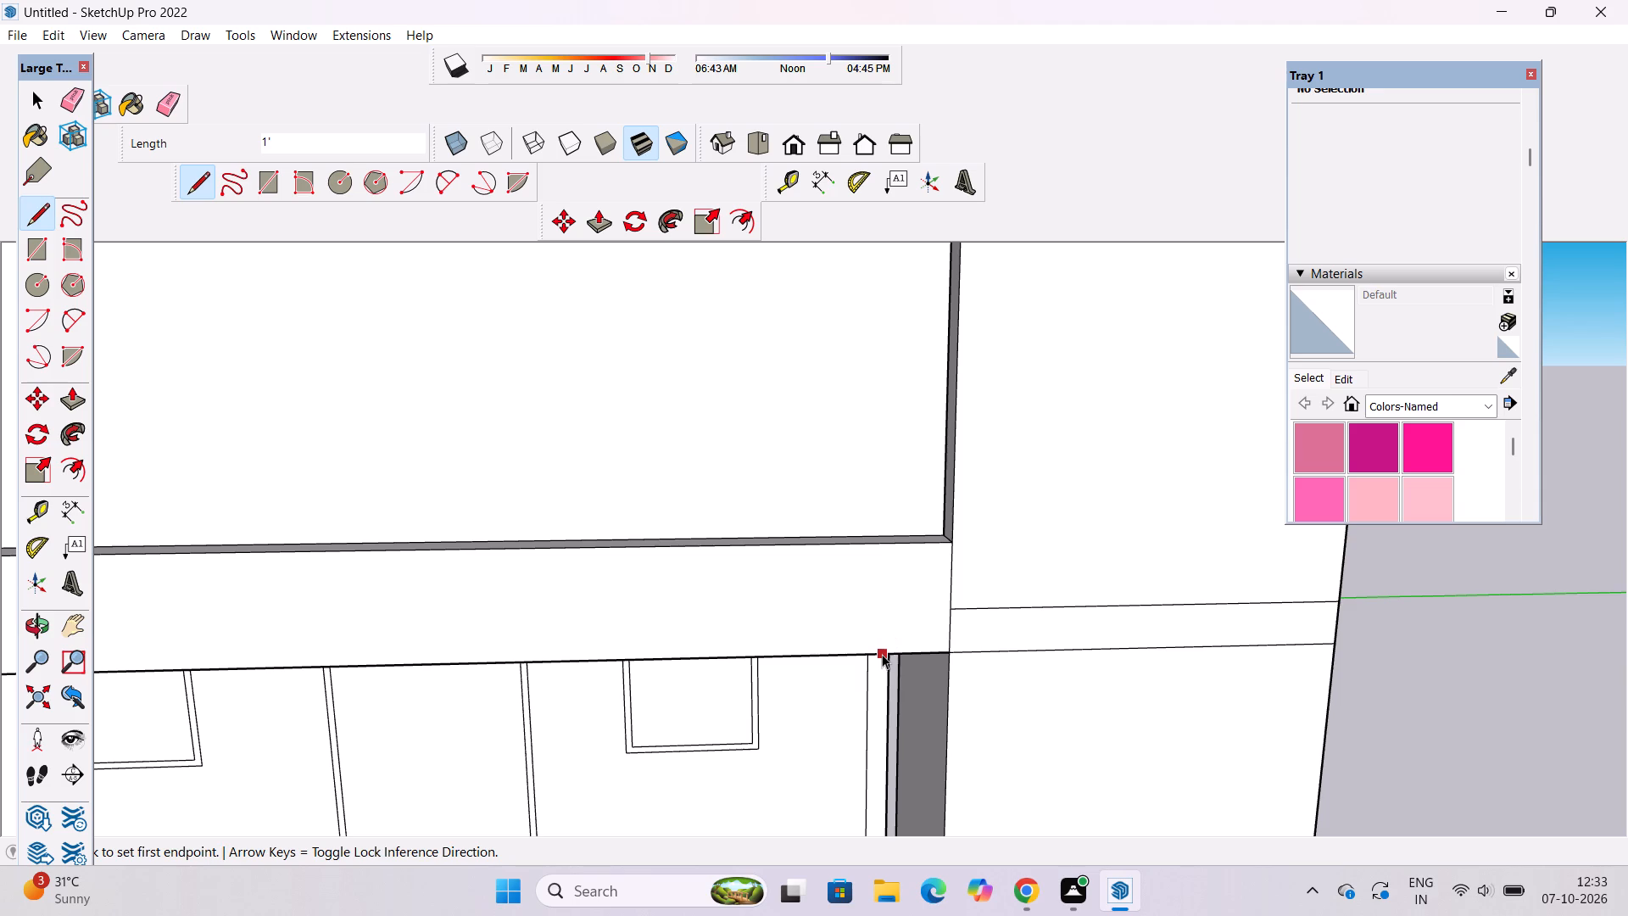
# Erase the two horizontal seam lines crossing the front face of the corner column at the slab band.
pyautogui.write('e')
pyautogui.moveTo(1090, 583); pyautogui.dragTo(1096, 676)
pyautogui.press('space')
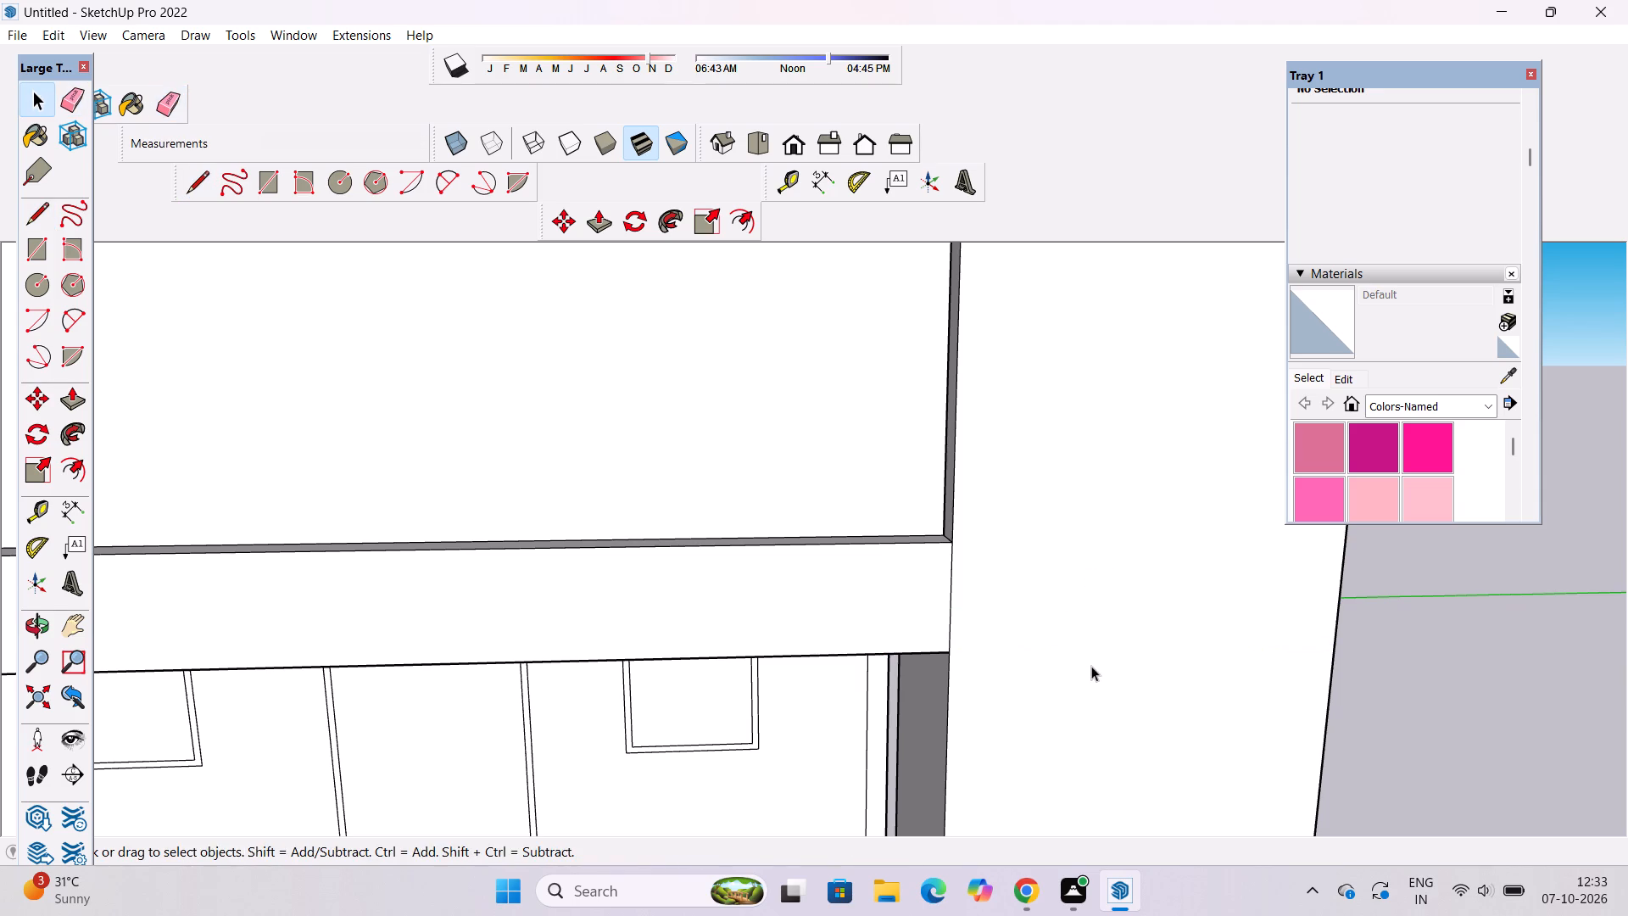
# Draw a 1' vertical line across the slab band to complete the corner column's edge on its side face.
pyautogui.press('o')
pyautogui.moveTo(1366, 691); pyautogui.dragTo(809, 529)
pyautogui.scroll(-5, 818, 493)
pyautogui.moveTo(818, 493); pyautogui.dragTo(818, 563)
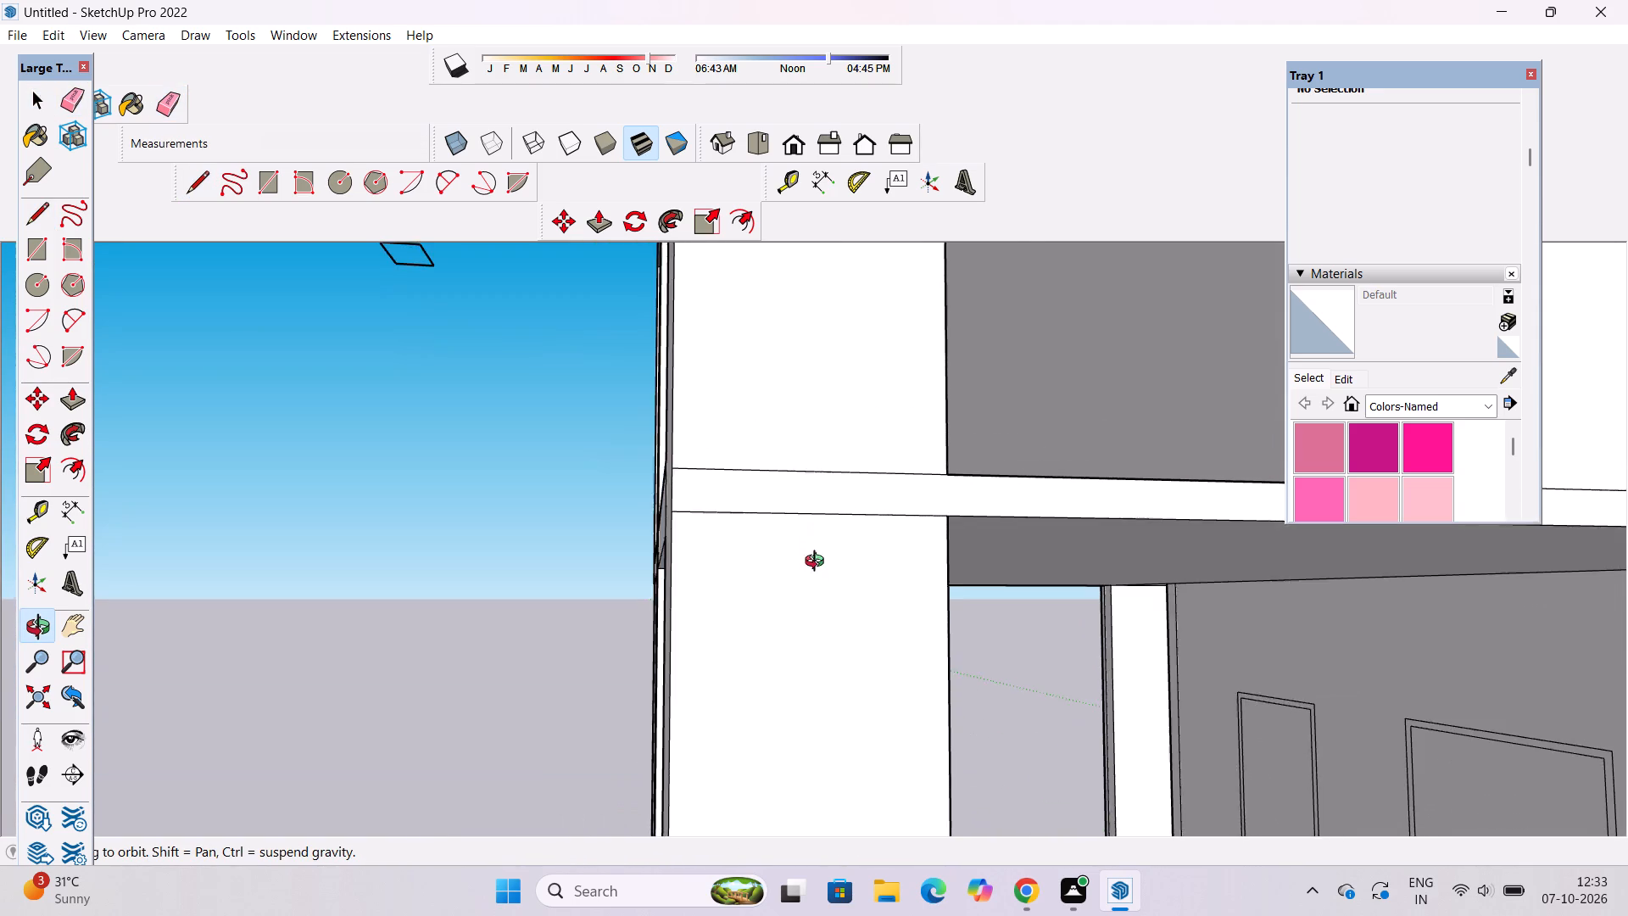
pyautogui.moveTo(818, 563); pyautogui.dragTo(818, 564)
pyautogui.keyDown('shift'); pyautogui.moveTo(818, 568); pyautogui.dragTo(770, 529); pyautogui.keyUp('shift')
pyautogui.moveTo(766, 524); pyautogui.dragTo(741, 556)
pyautogui.press('l')
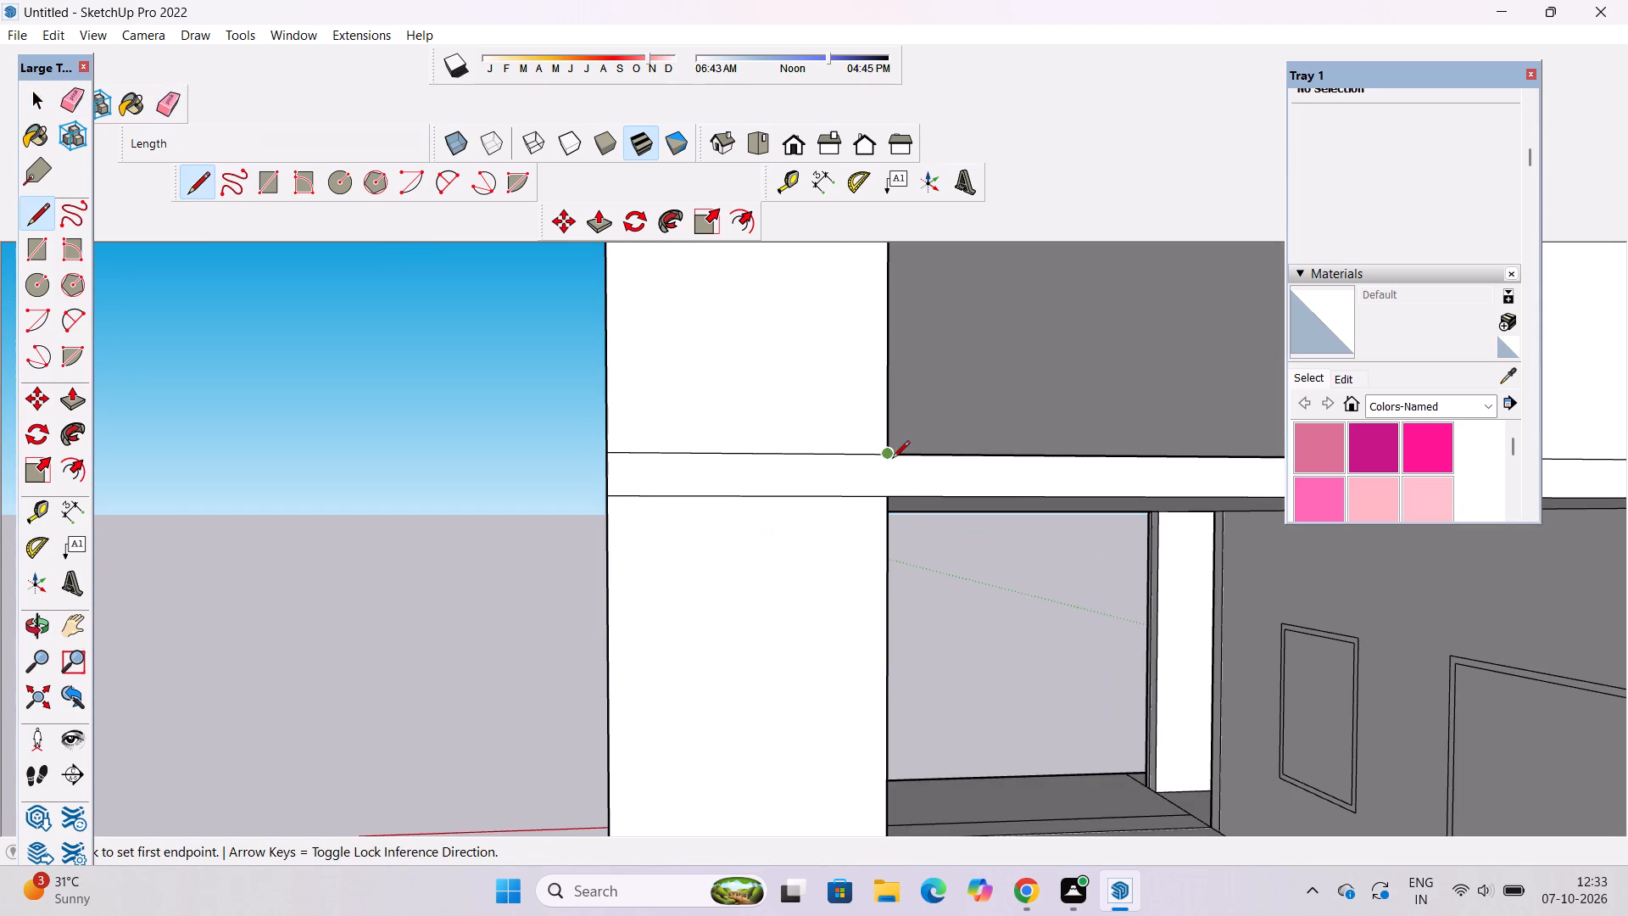
pyautogui.click(887, 455)
pyautogui.click(884, 504)
# Erase the two horizontal seam lines crossing the corner column's side face at the slab band.
pyautogui.press('e')
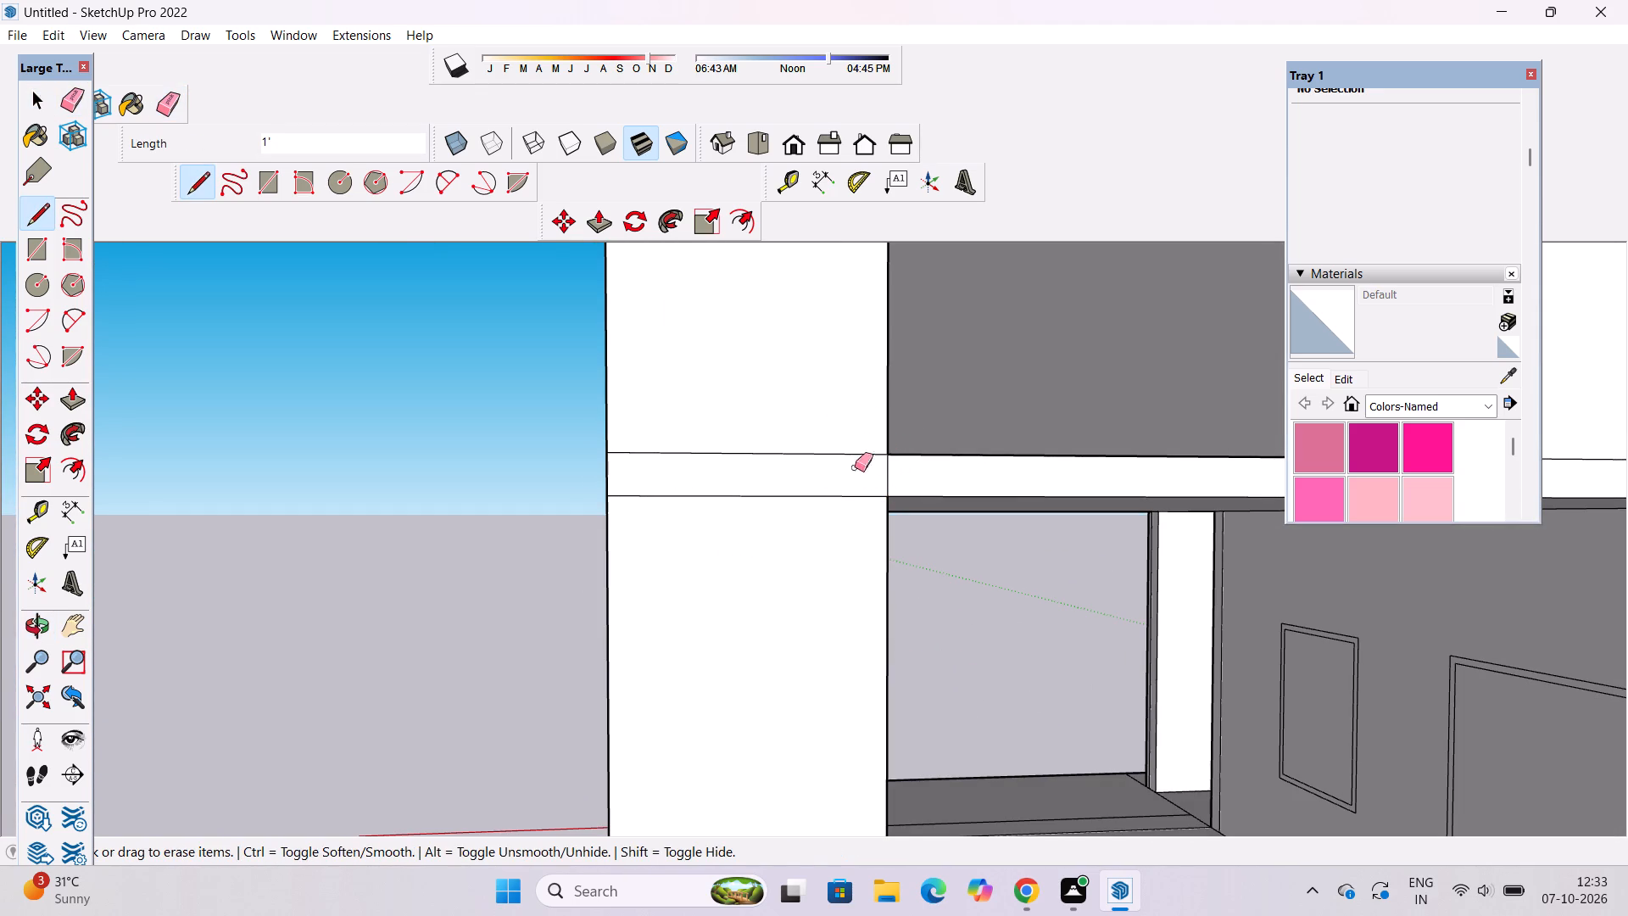
pyautogui.moveTo(818, 422); pyautogui.dragTo(811, 516)
pyautogui.press('space')
# Push/Pull the underside strip of the slab band between two upper storeys of the other side facade downward by 2' 6".
pyautogui.press('o')
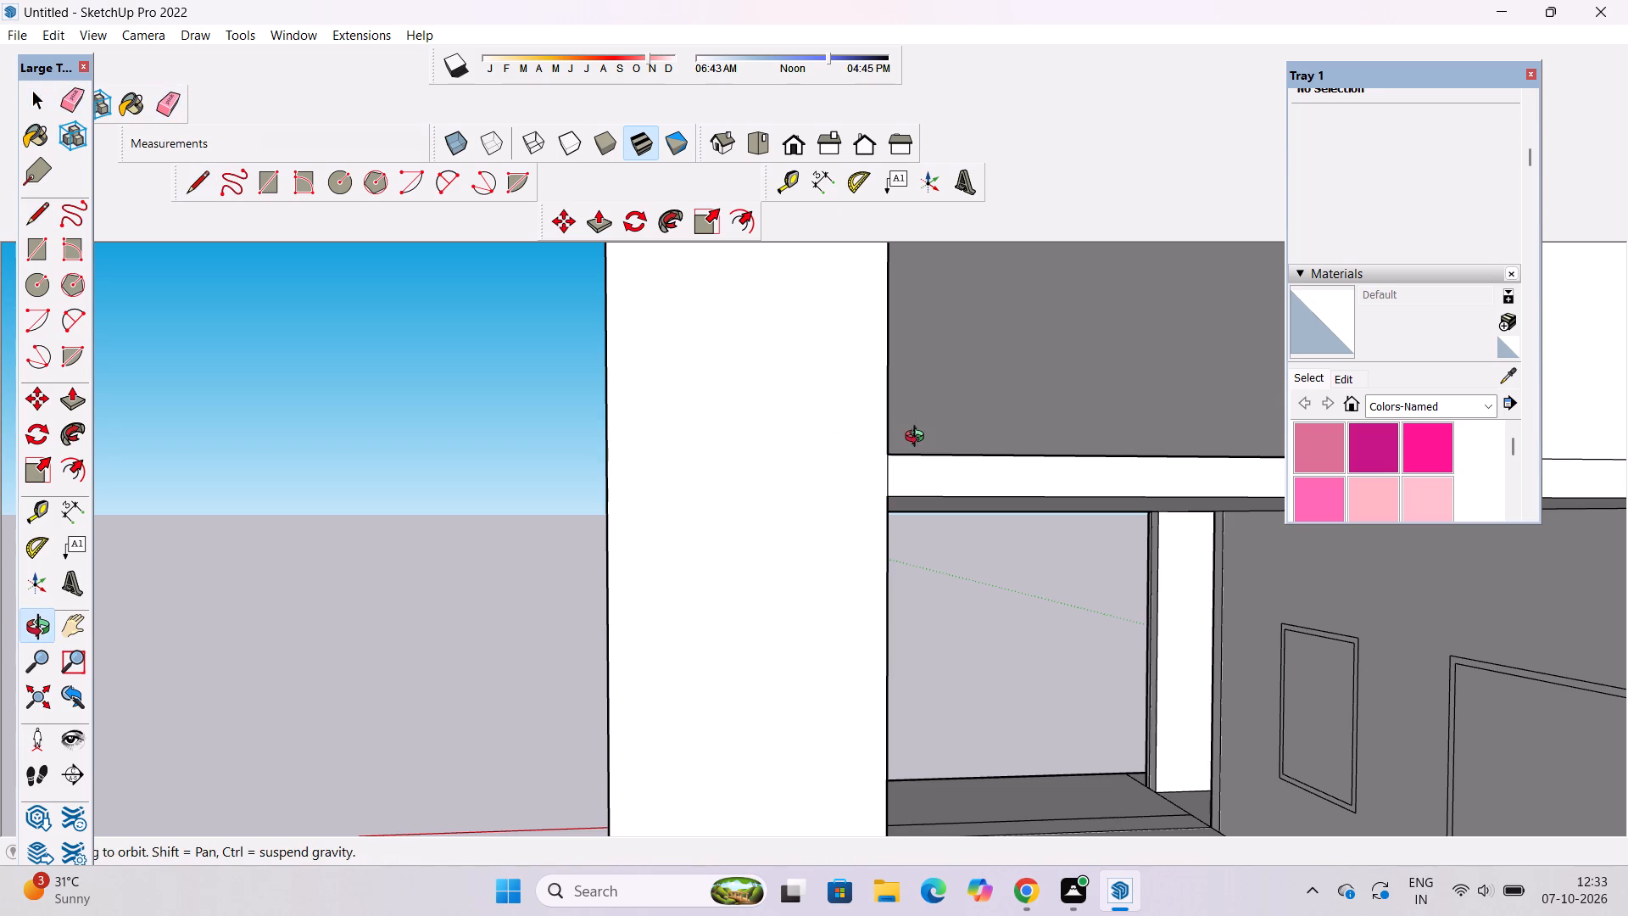
pyautogui.scroll(-10, 909, 446)
pyautogui.moveTo(662, 517); pyautogui.dragTo(1198, 571)
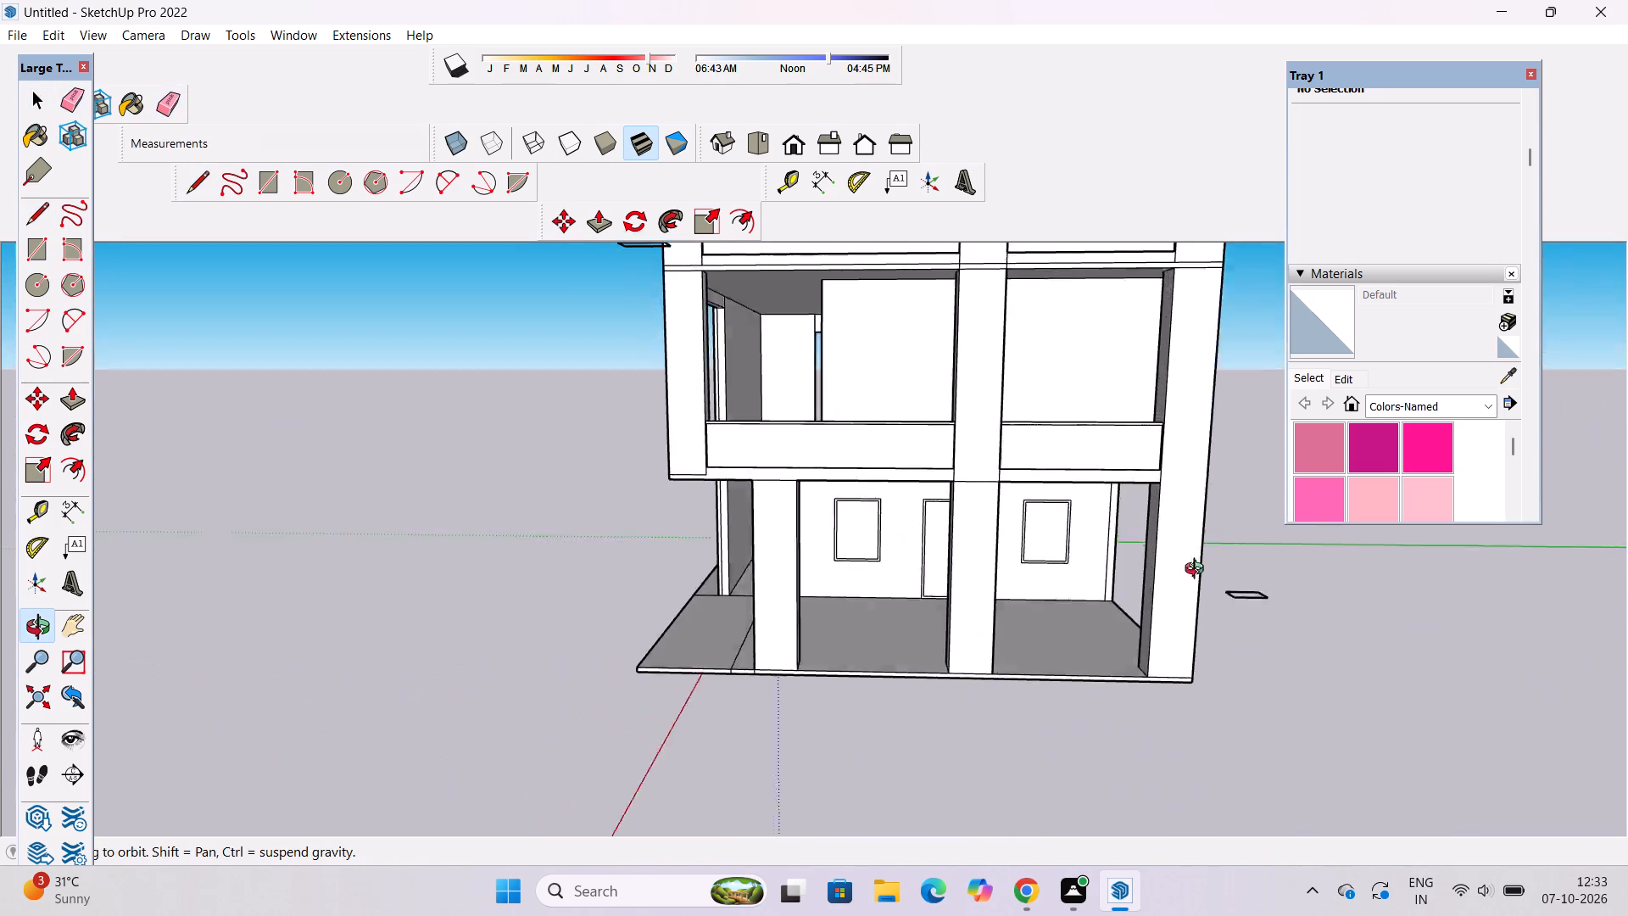
pyautogui.moveTo(1198, 571); pyautogui.dragTo(1241, 509)
pyautogui.scroll(-5, 1066, 471)
pyautogui.keyDown('shift'); pyautogui.moveTo(1052, 456); pyautogui.dragTo(1000, 700); pyautogui.keyUp('shift')
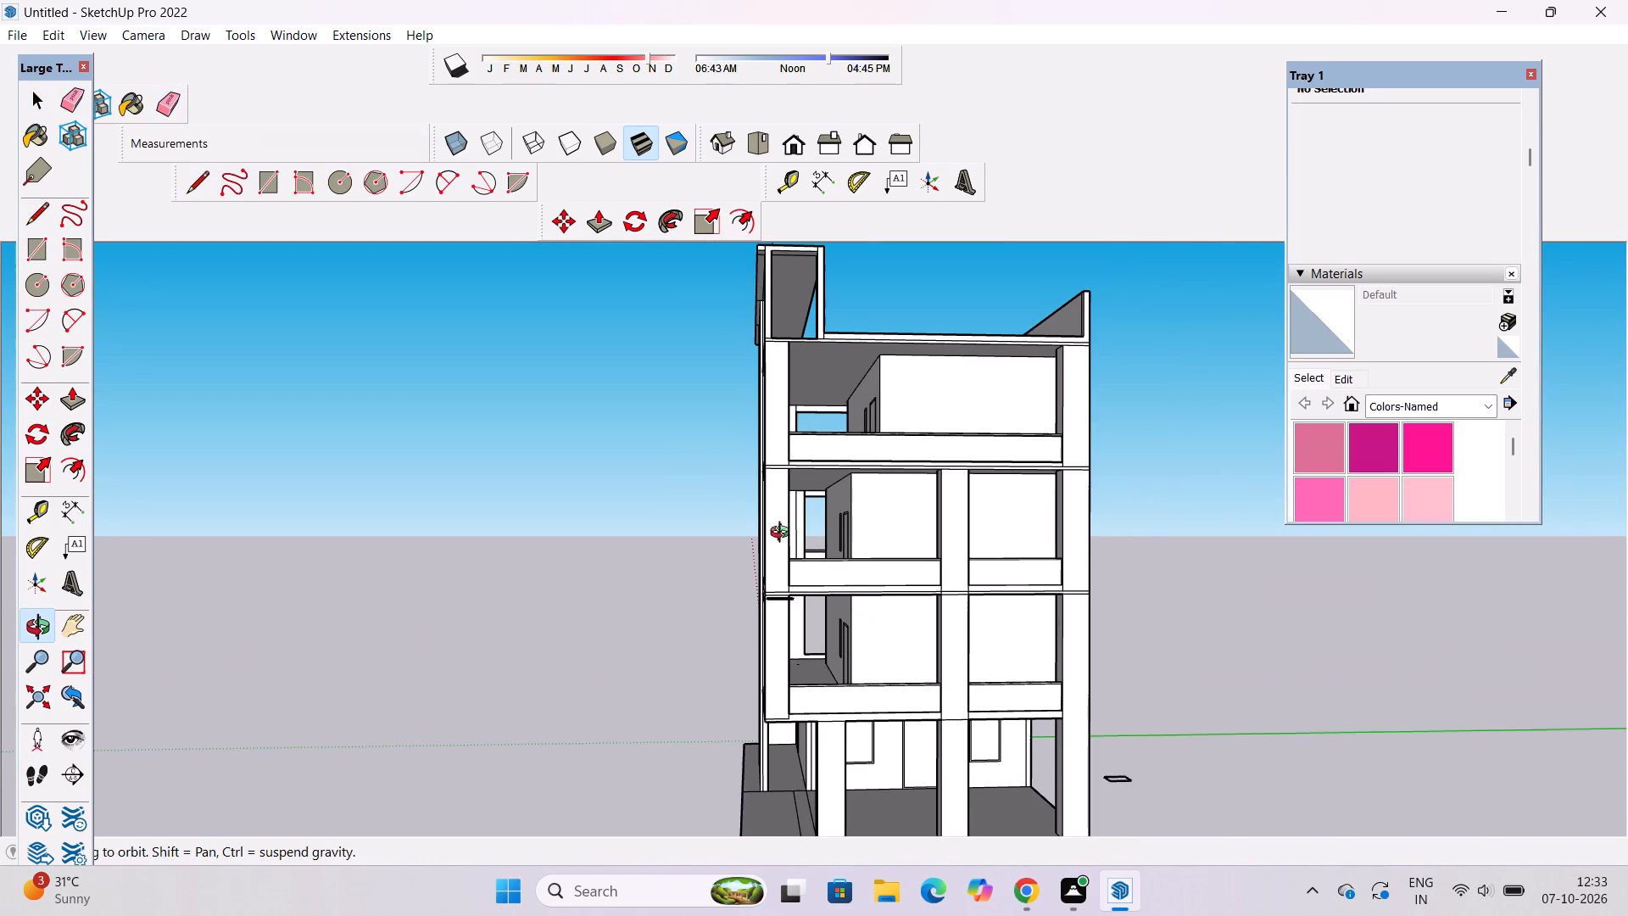
pyautogui.moveTo(732, 545); pyautogui.dragTo(998, 682)
pyautogui.scroll(3, 920, 566)
pyautogui.moveTo(880, 599); pyautogui.dragTo(1162, 658)
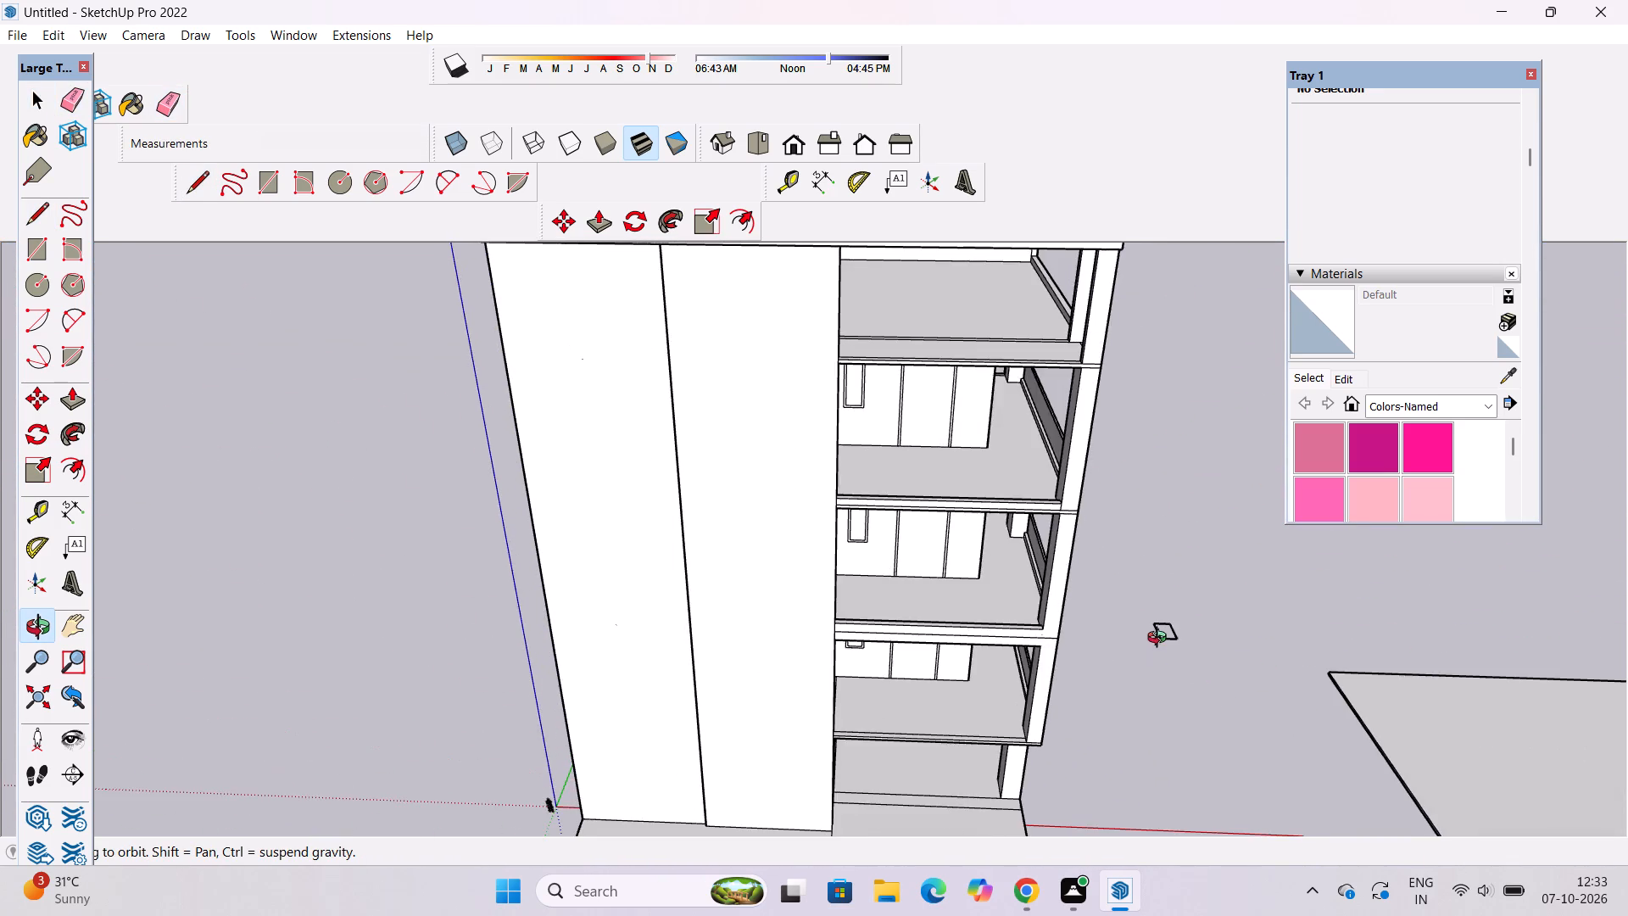
pyautogui.keyDown('shift'); pyautogui.moveTo(1130, 605); pyautogui.dragTo(1007, 679); pyautogui.keyUp('shift')
pyautogui.scroll(5, 894, 550)
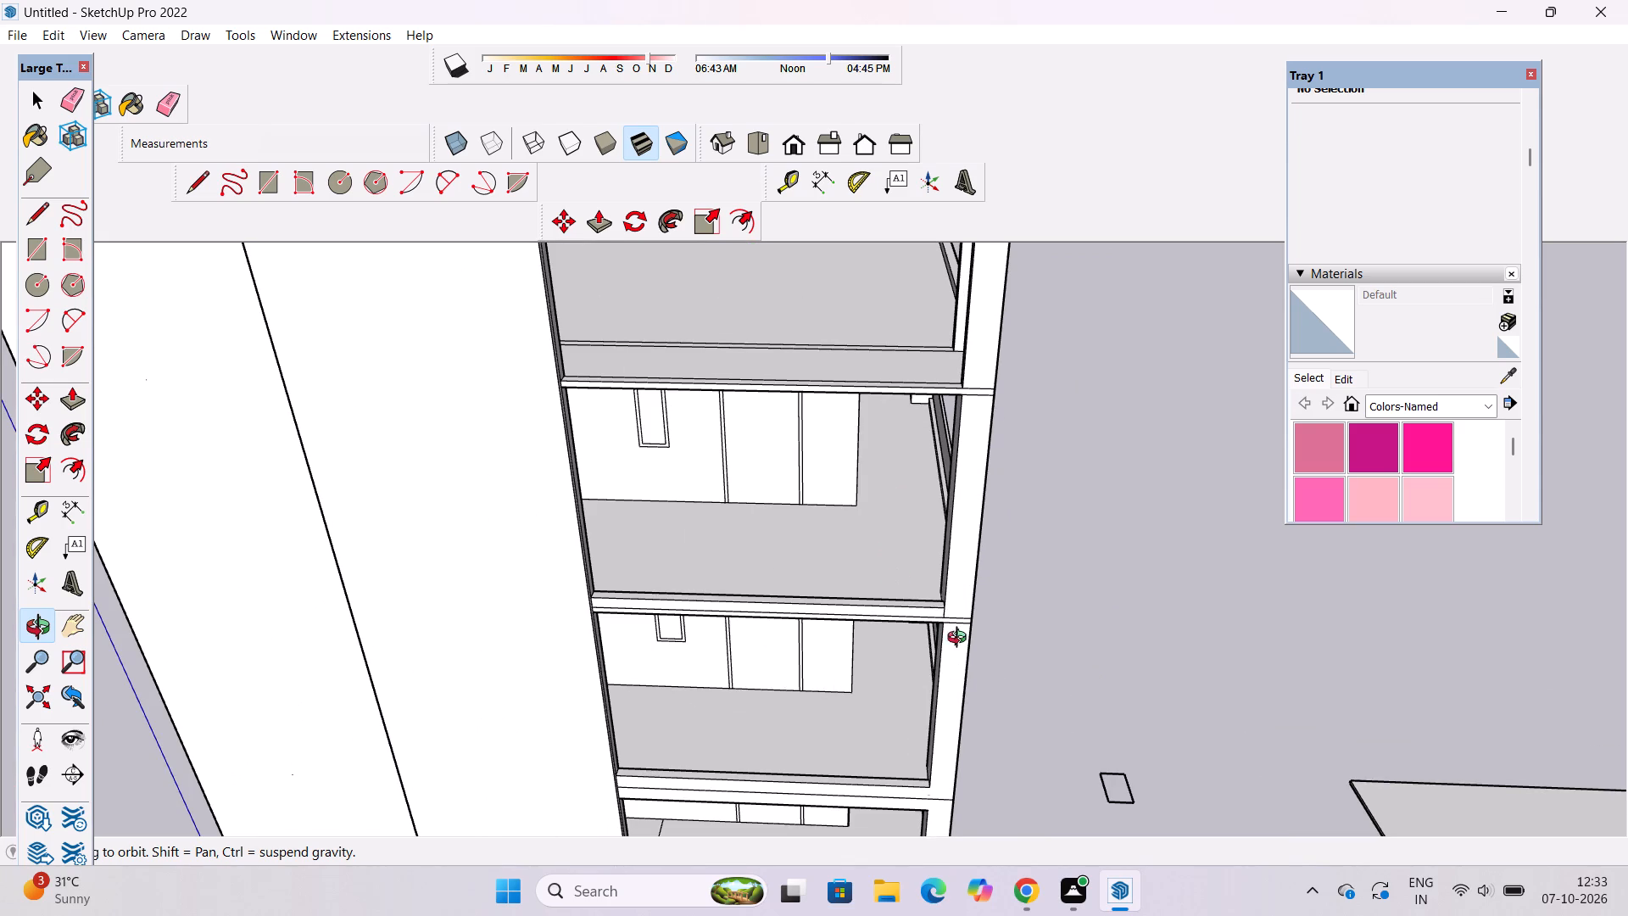
pyautogui.keyDown('shift'); pyautogui.moveTo(929, 654); pyautogui.dragTo(896, 700); pyautogui.keyUp('shift')
pyautogui.moveTo(895, 722); pyautogui.dragTo(895, 647)
pyautogui.moveTo(893, 640); pyautogui.dragTo(878, 612)
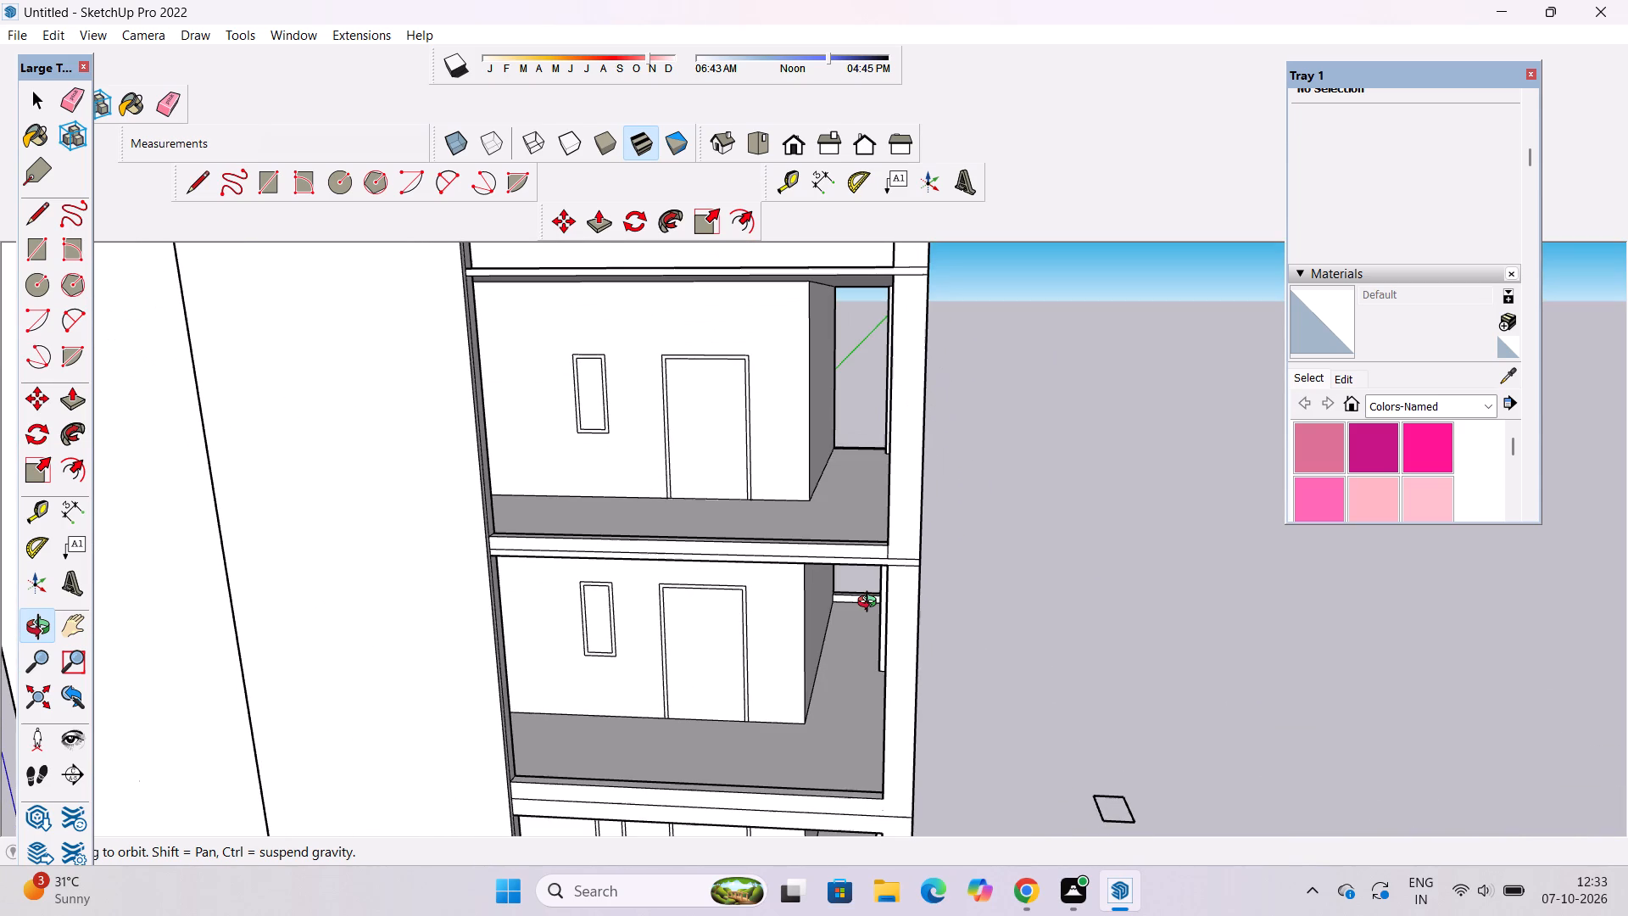
pyautogui.scroll(5, 828, 667)
pyautogui.keyDown('shift'); pyautogui.moveTo(826, 646); pyautogui.dragTo(845, 722); pyautogui.keyUp('shift')
pyautogui.moveTo(841, 703); pyautogui.dragTo(818, 559)
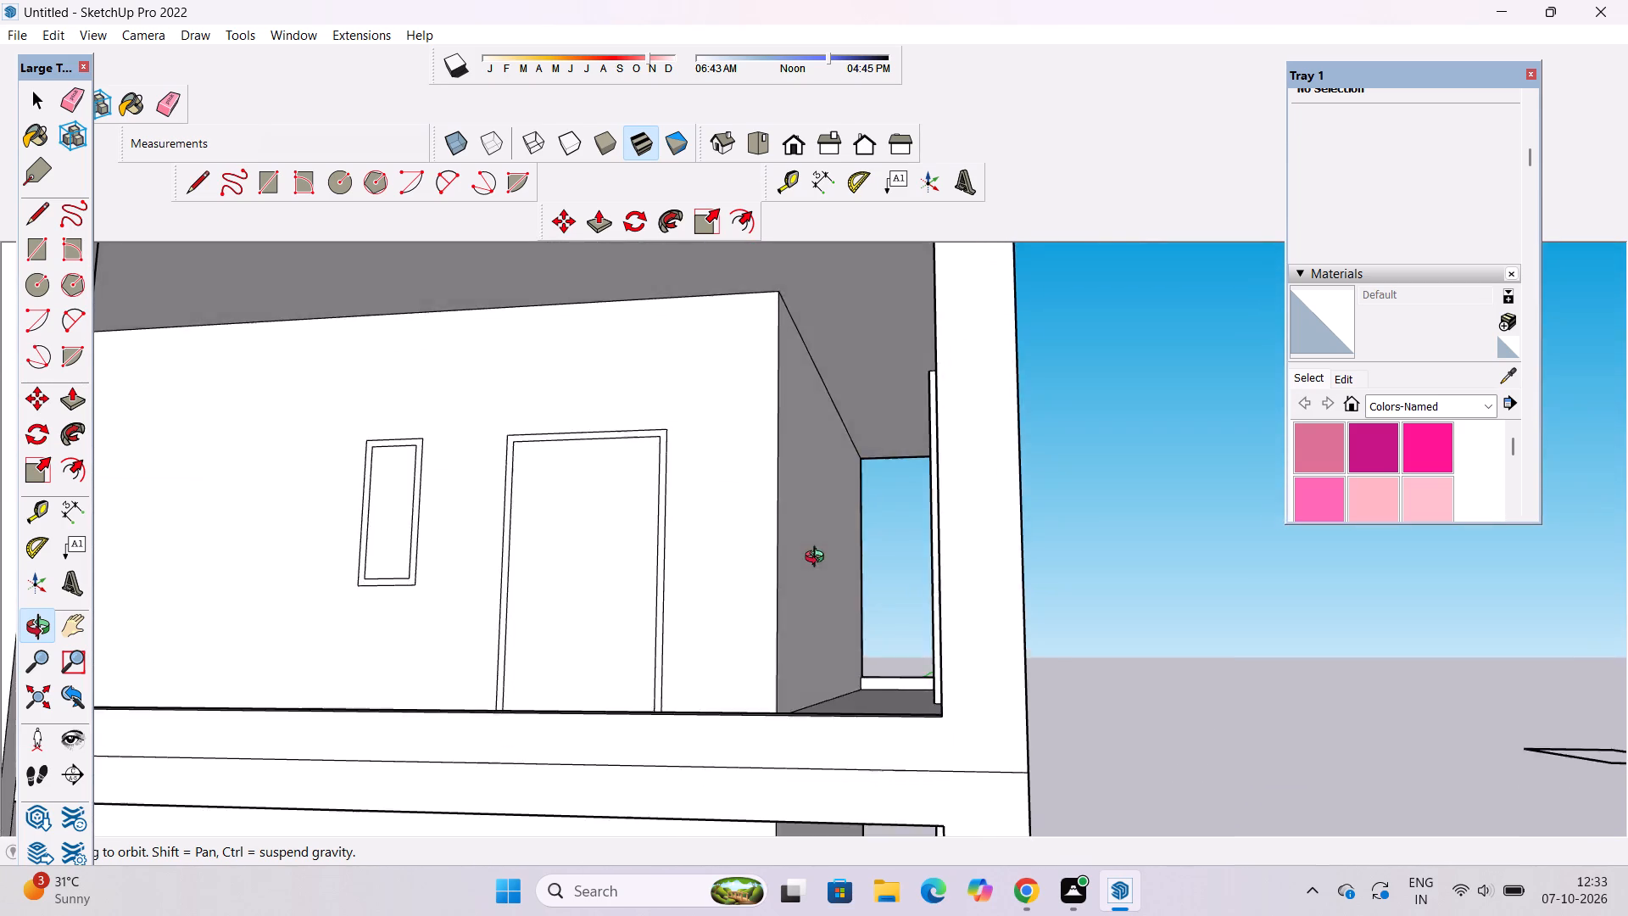
pyautogui.moveTo(818, 559); pyautogui.dragTo(894, 774)
pyautogui.keyDown('shift'); pyautogui.moveTo(772, 542); pyautogui.dragTo(764, 556); pyautogui.keyUp('shift')
pyautogui.keyDown('shift'); pyautogui.moveTo(767, 562); pyautogui.dragTo(778, 568); pyautogui.keyUp('shift')
pyautogui.press('p')
pyautogui.scroll(4, 856, 574)
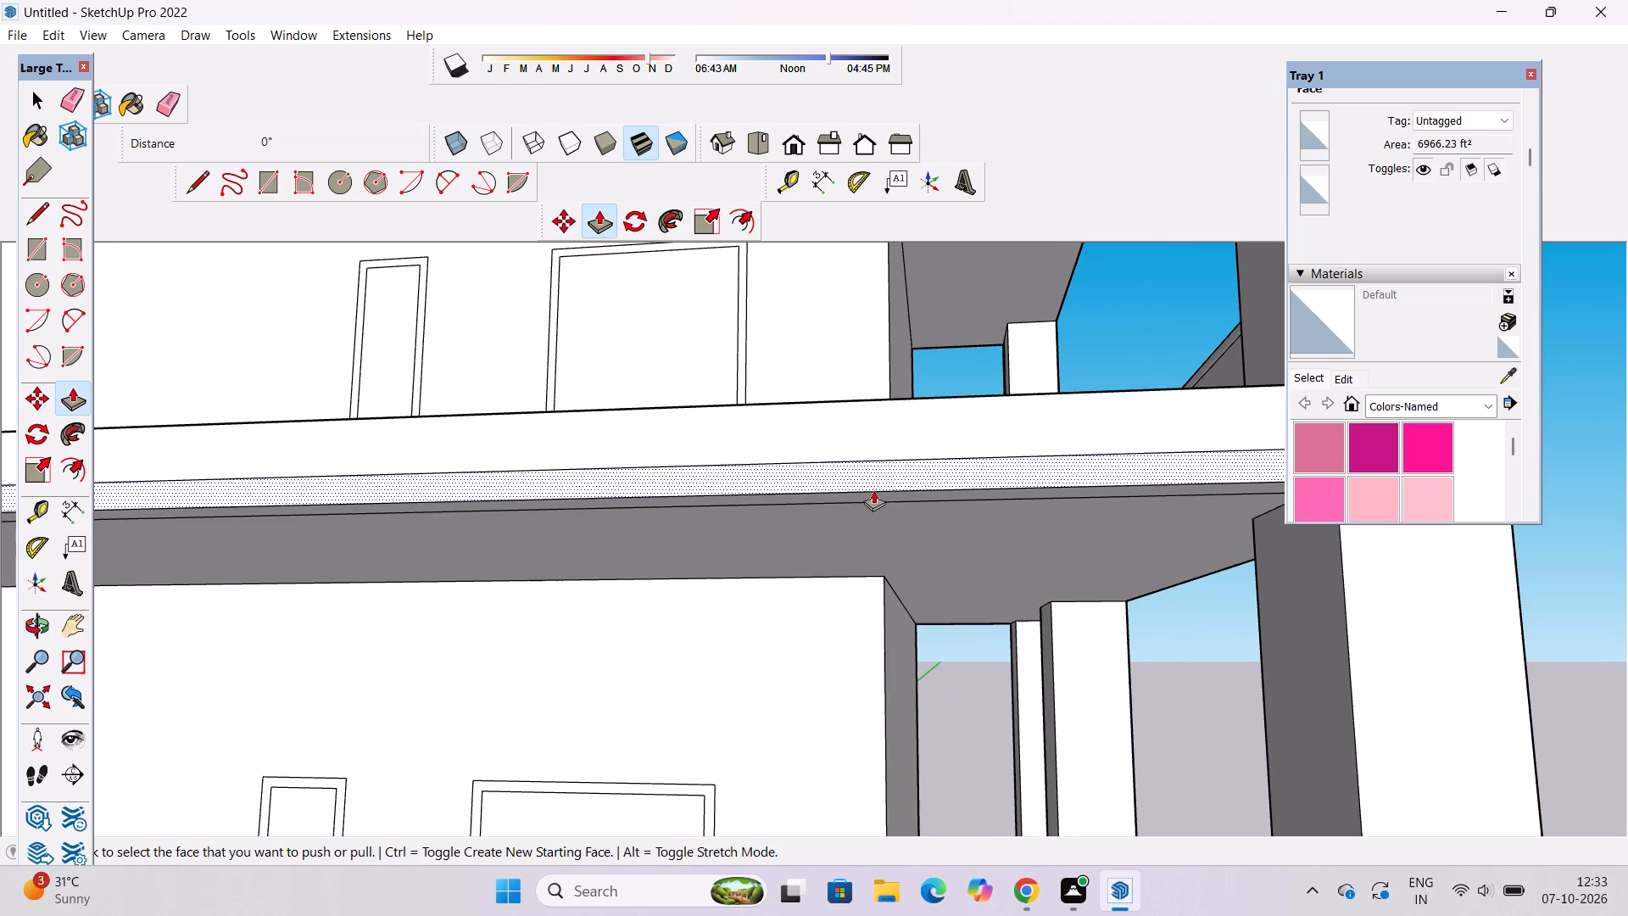
pyautogui.click(870, 497)
pyautogui.scroll(-2, 868, 510)
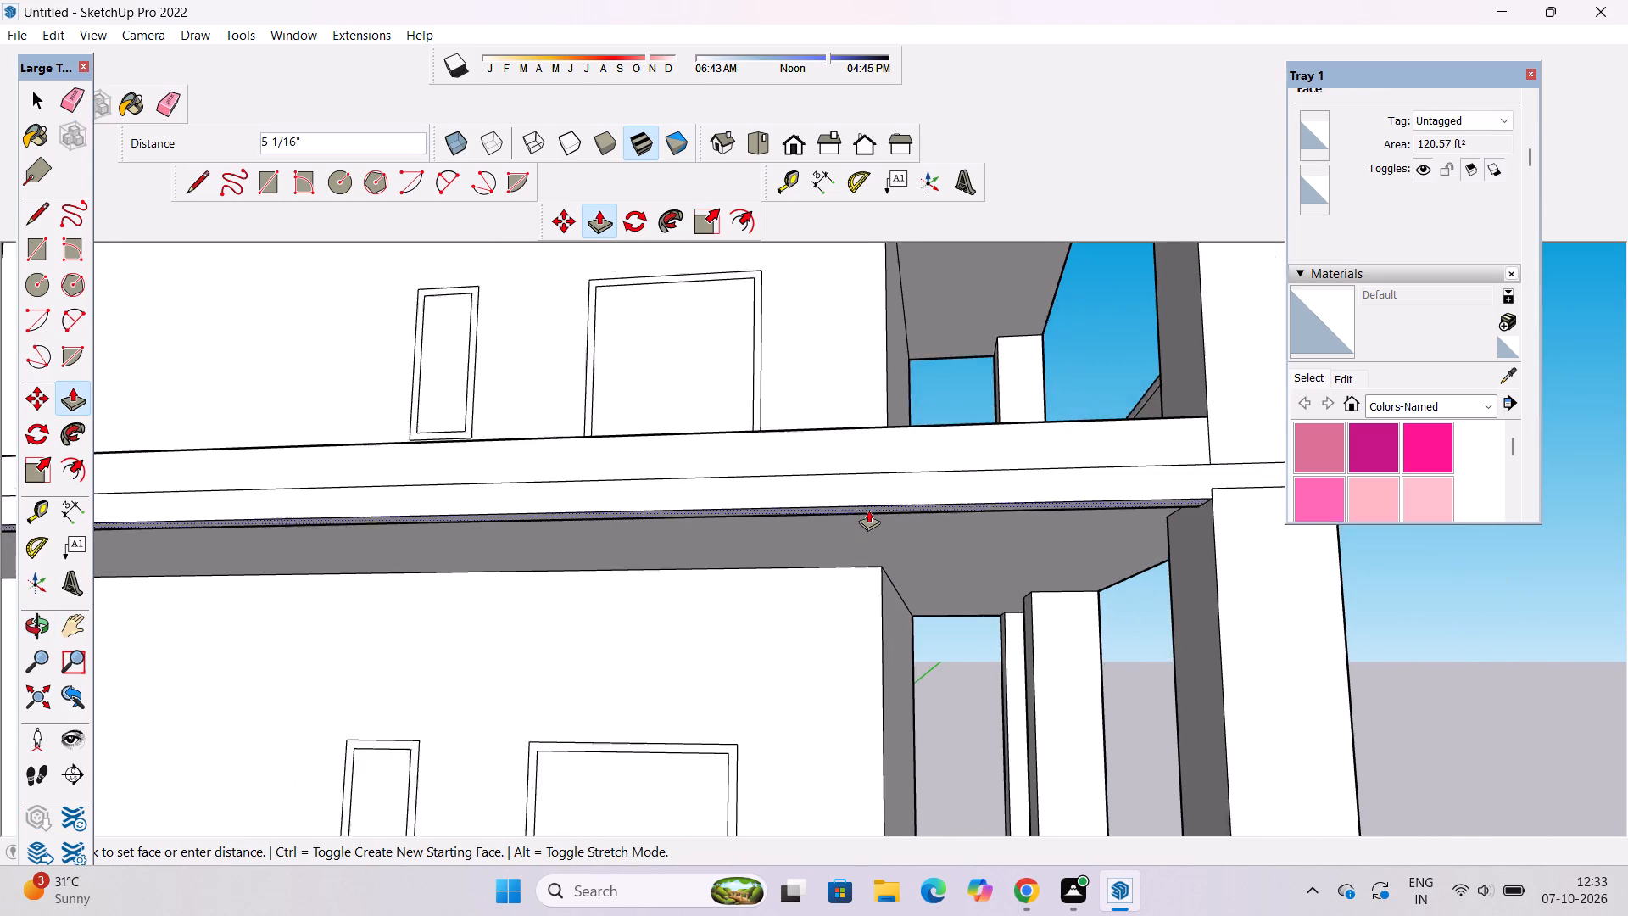
pyautogui.scroll(-5, 868, 510)
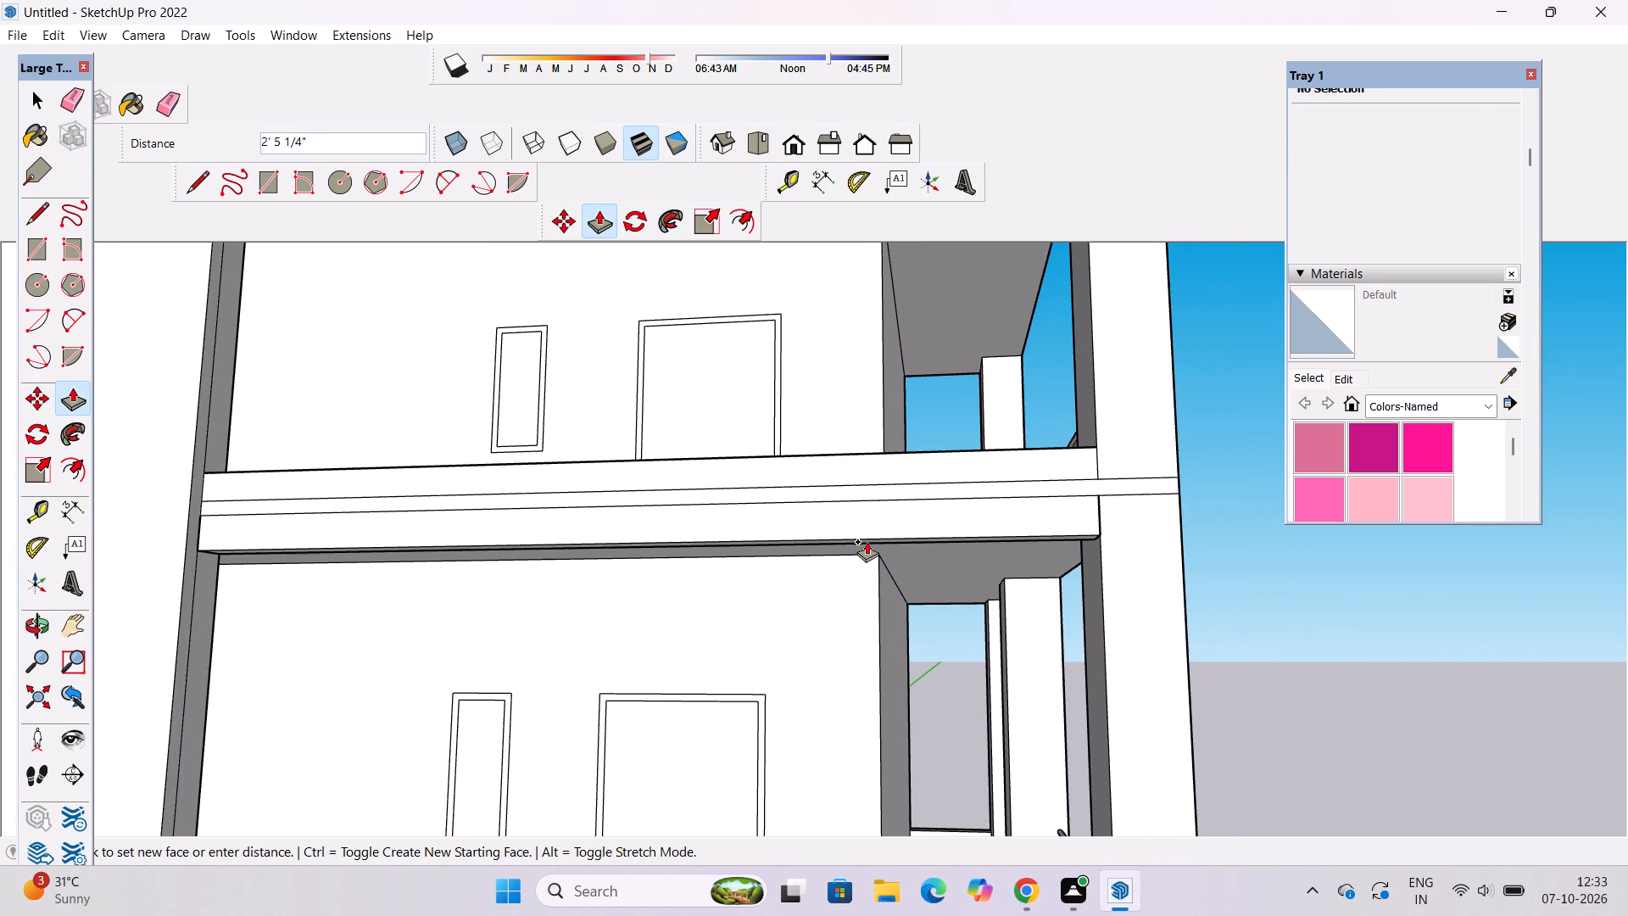
pyautogui.press('2')
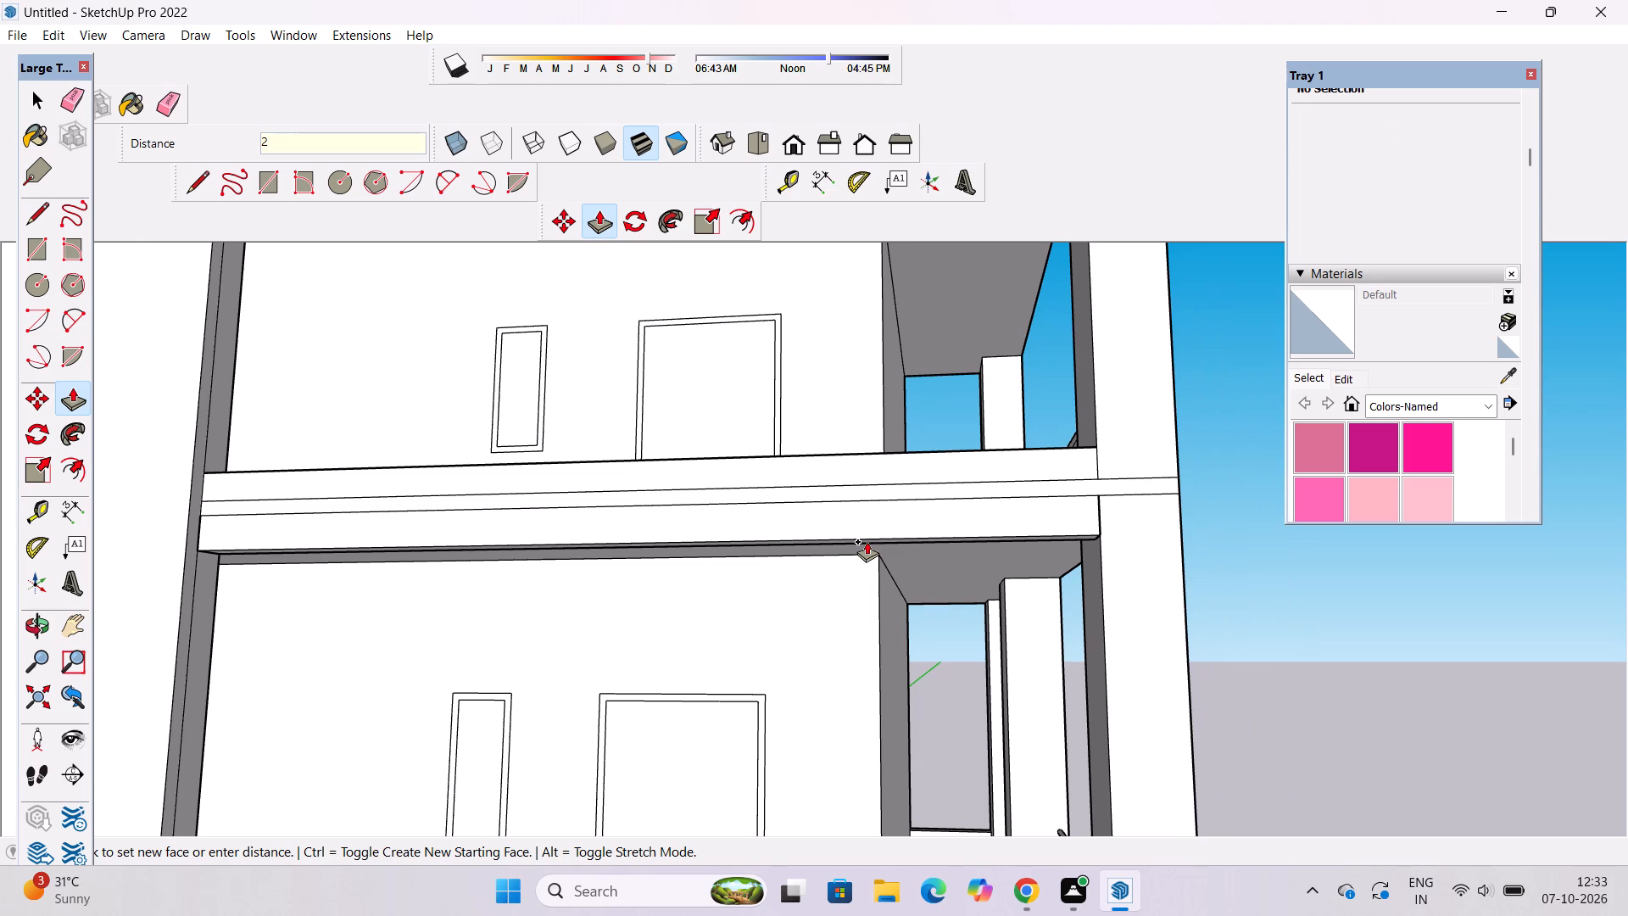
pyautogui.write(".5'")
pyautogui.press('Return')
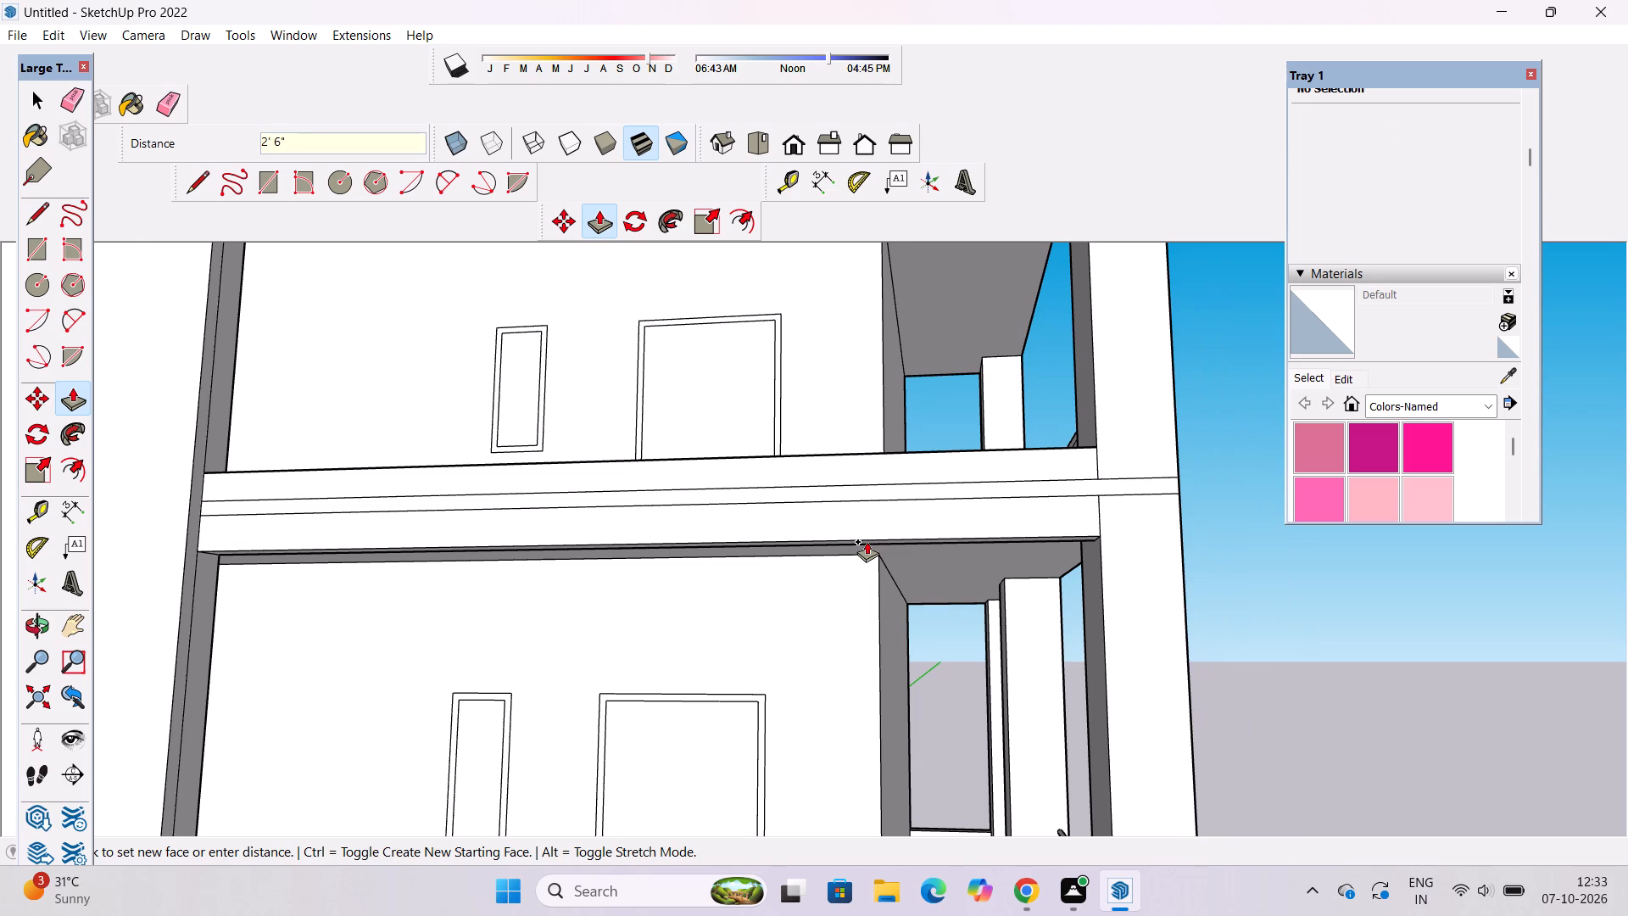
# Examine the deepened slab band and its junction with the corner column between the two storeys.
pyautogui.press('o')
pyautogui.scroll(-5, 871, 522)
pyautogui.moveTo(888, 518); pyautogui.dragTo(888, 582)
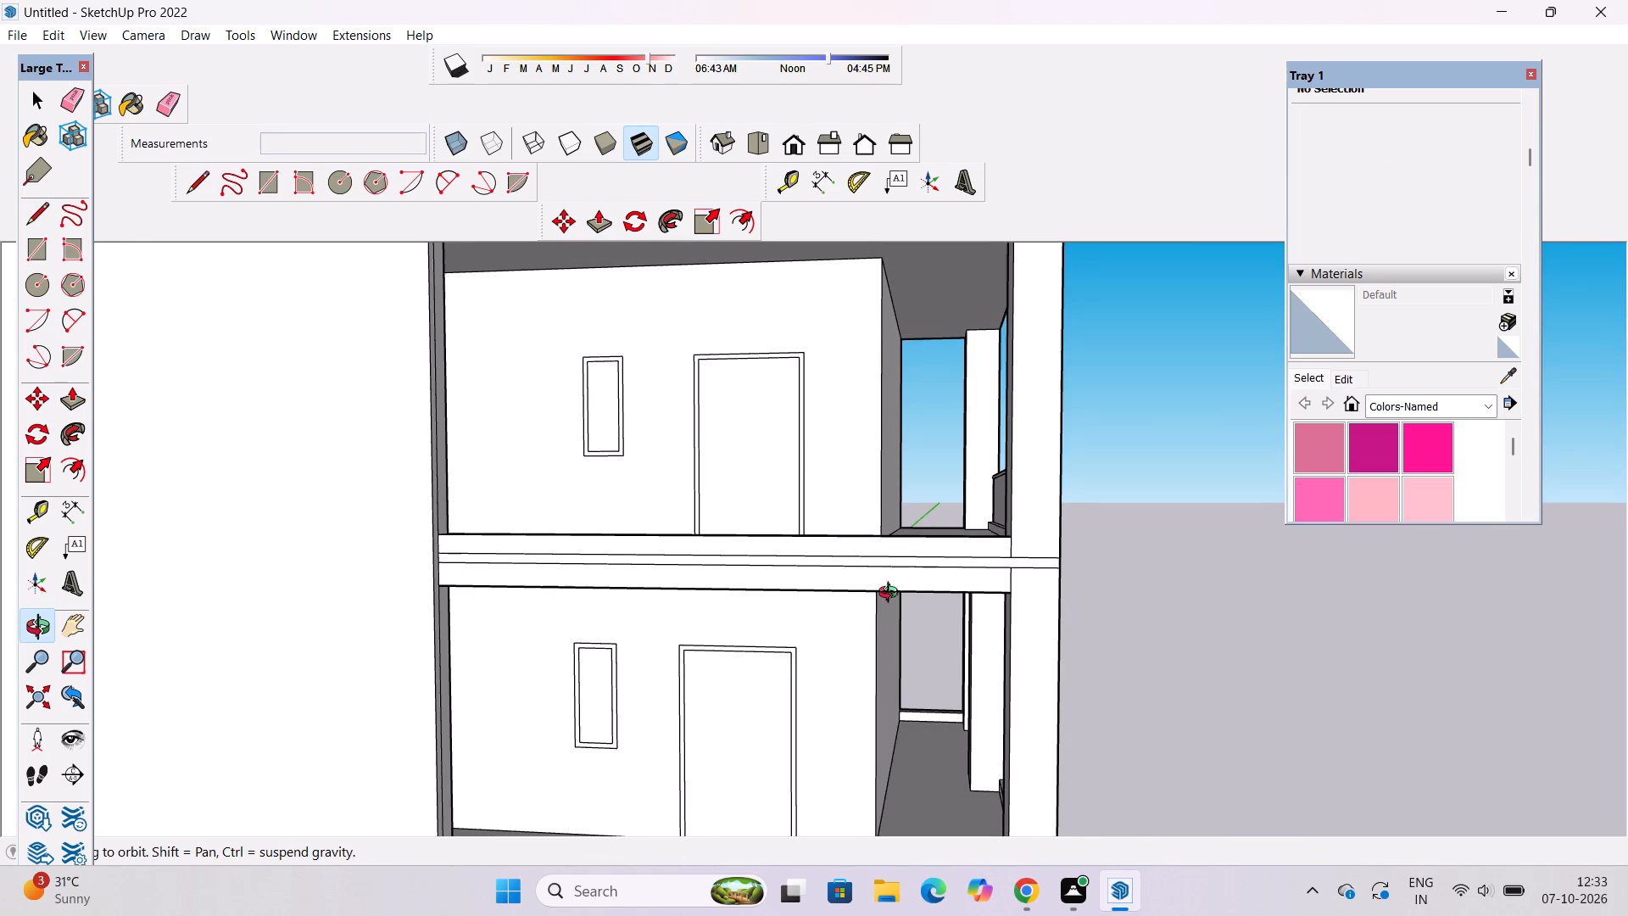
pyautogui.keyDown('shift'); pyautogui.moveTo(944, 580); pyautogui.dragTo(831, 579); pyautogui.keyUp('shift')
pyautogui.scroll(3, 831, 577)
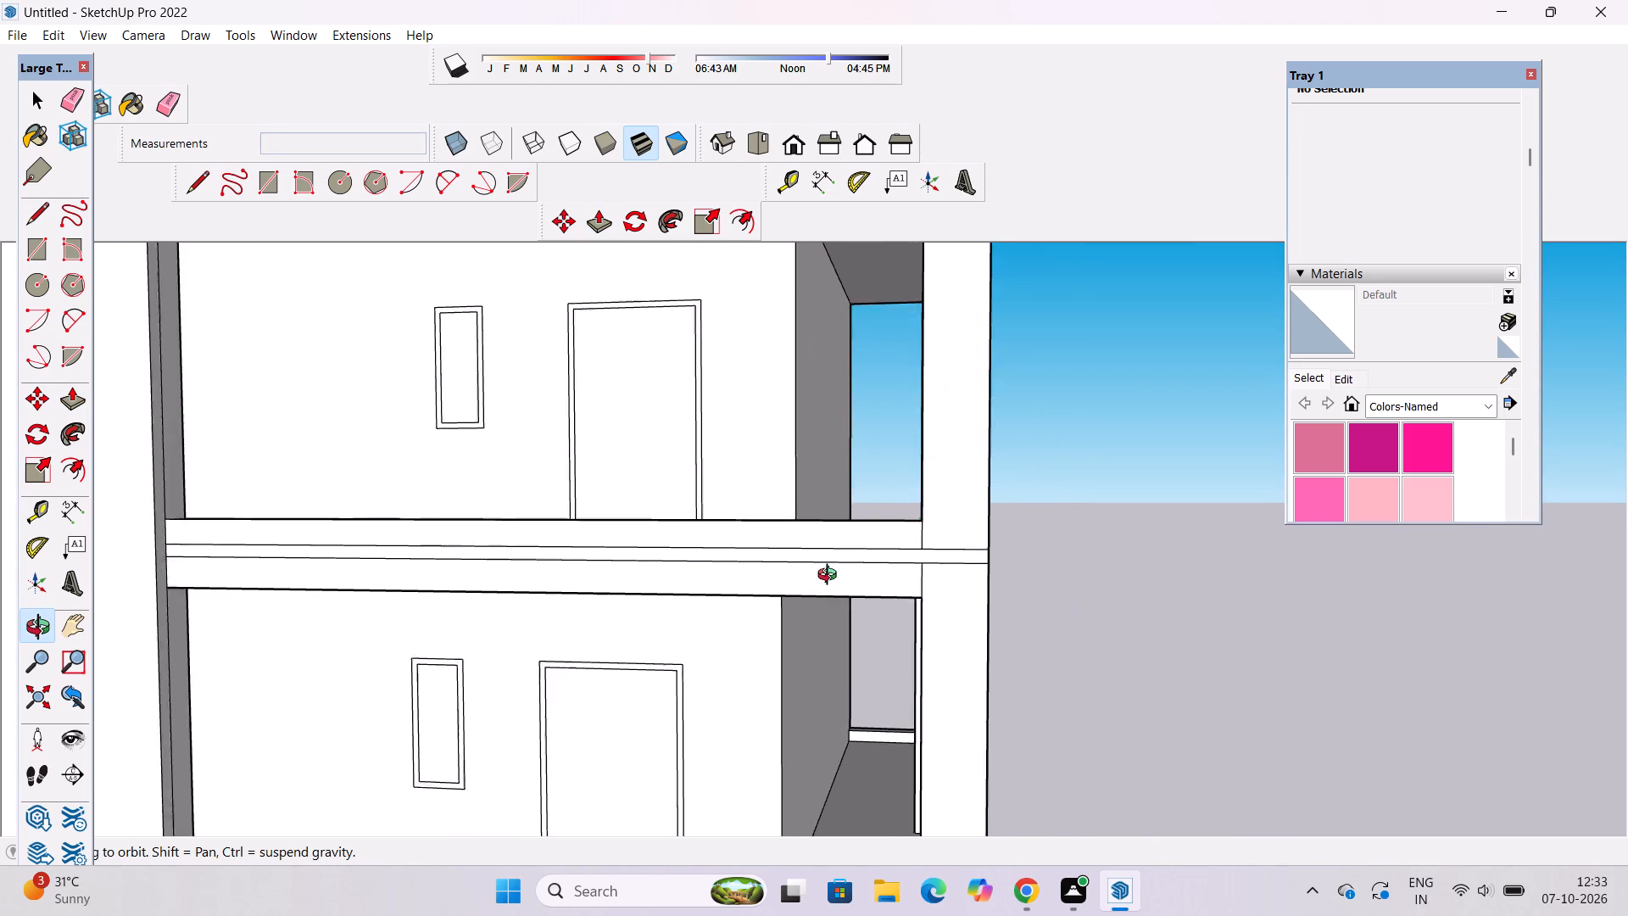
pyautogui.scroll(1, 831, 577)
pyautogui.keyDown('shift'); pyautogui.moveTo(904, 610); pyautogui.dragTo(862, 592); pyautogui.keyUp('shift')
pyautogui.keyDown('shift'); pyautogui.scroll(4, 866, 585); pyautogui.keyUp('shift')
pyautogui.keyDown('shift'); pyautogui.moveTo(906, 602); pyautogui.dragTo(848, 606); pyautogui.keyUp('shift')
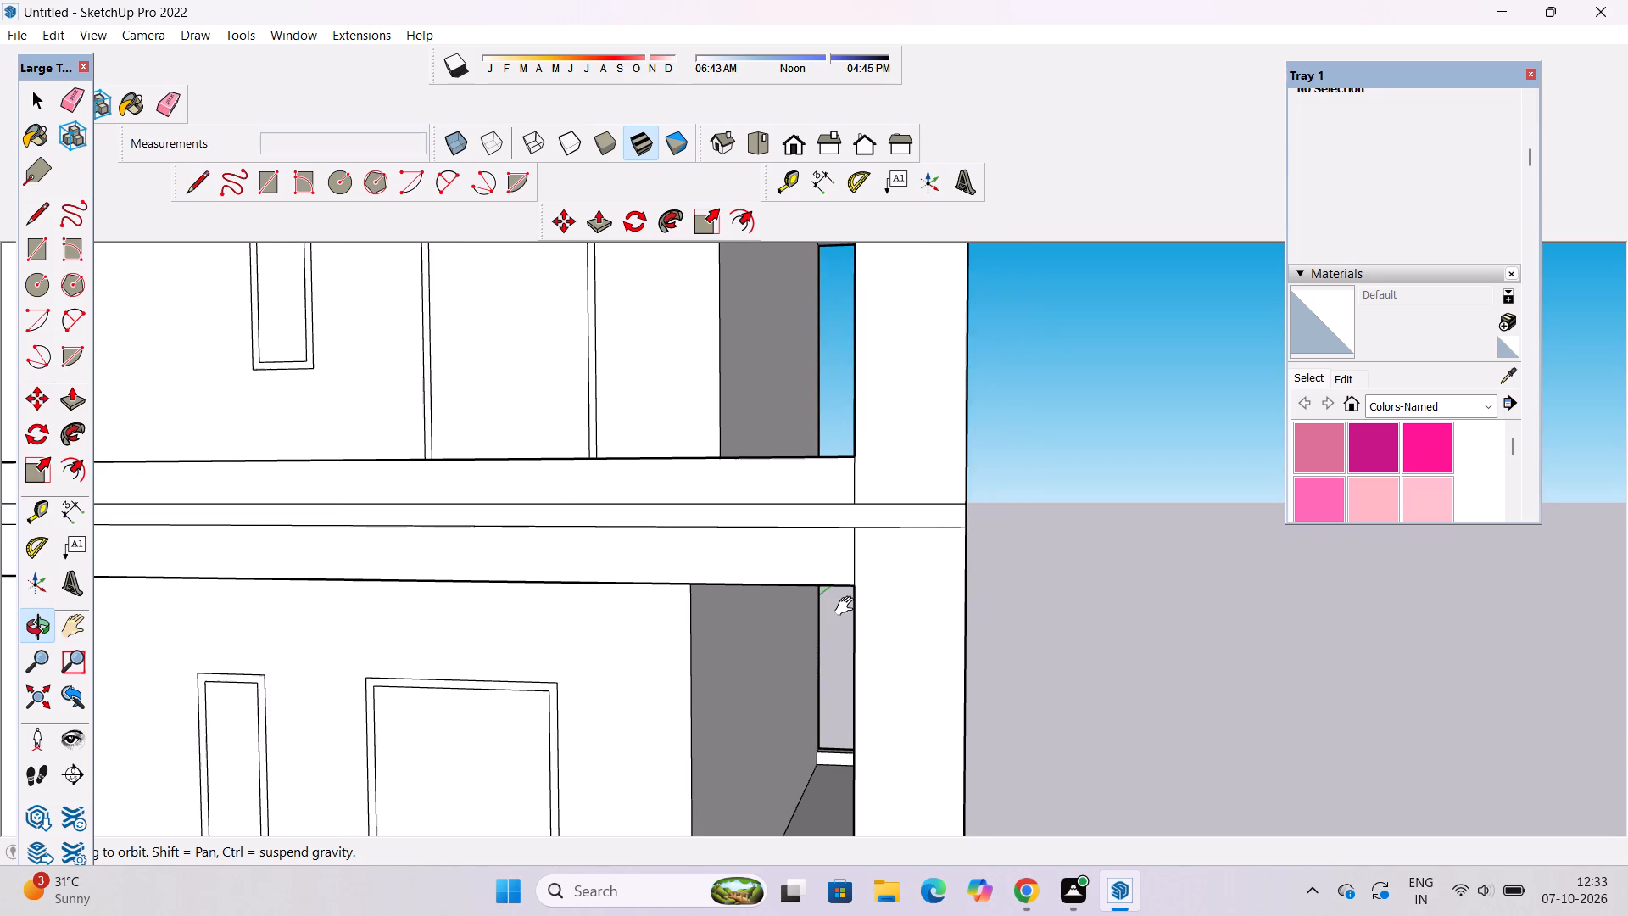
pyautogui.click(848, 606)
pyautogui.keyDown('shift'); pyautogui.moveTo(853, 616); pyautogui.dragTo(869, 612); pyautogui.keyUp('shift')
pyautogui.keyDown('shift'); pyautogui.scroll(-1, 890, 604); pyautogui.keyUp('shift')
pyautogui.keyDown('shift'); pyautogui.moveTo(812, 605); pyautogui.dragTo(822, 607); pyautogui.keyUp('shift')
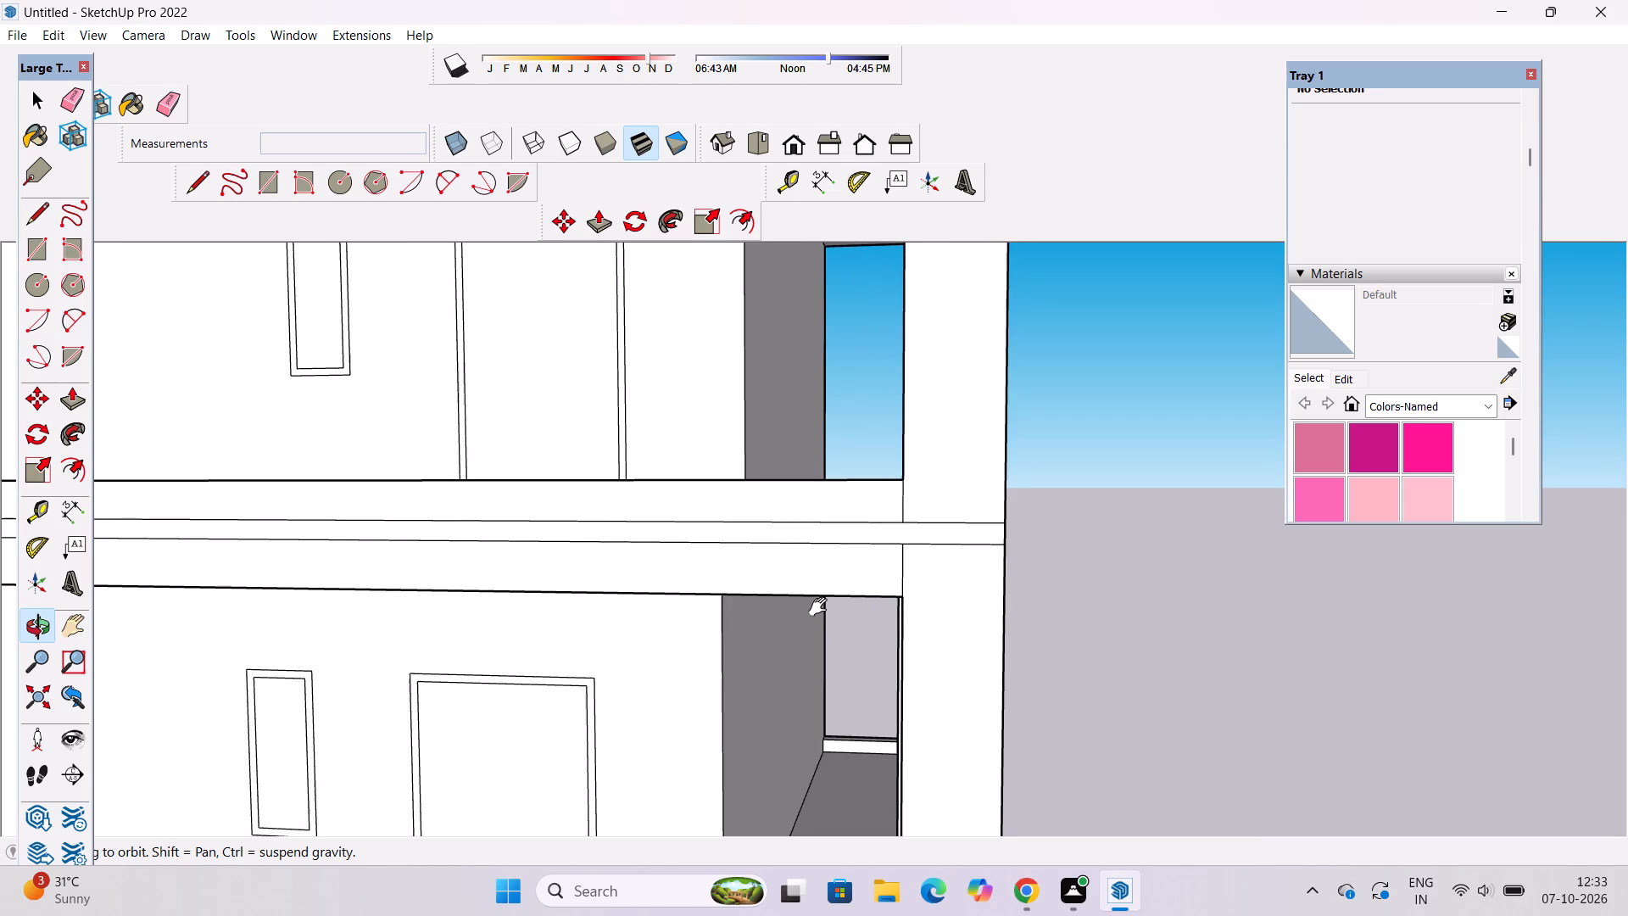
pyautogui.keyDown('shift'); pyautogui.scroll(-4, 821, 607); pyautogui.keyUp('shift')
pyautogui.keyDown('shift'); pyautogui.moveTo(744, 603); pyautogui.dragTo(825, 613); pyautogui.keyUp('shift')
pyautogui.keyDown('shift'); pyautogui.scroll(4, 815, 589); pyautogui.keyUp('shift')
pyautogui.keyDown('shift'); pyautogui.moveTo(811, 589); pyautogui.dragTo(764, 610); pyautogui.keyUp('shift')
pyautogui.keyDown('shift'); pyautogui.scroll(2, 764, 610); pyautogui.keyUp('shift')
pyautogui.keyDown('shift'); pyautogui.moveTo(764, 610); pyautogui.dragTo(744, 623); pyautogui.keyUp('shift')
pyautogui.scroll(-4, 825, 563)
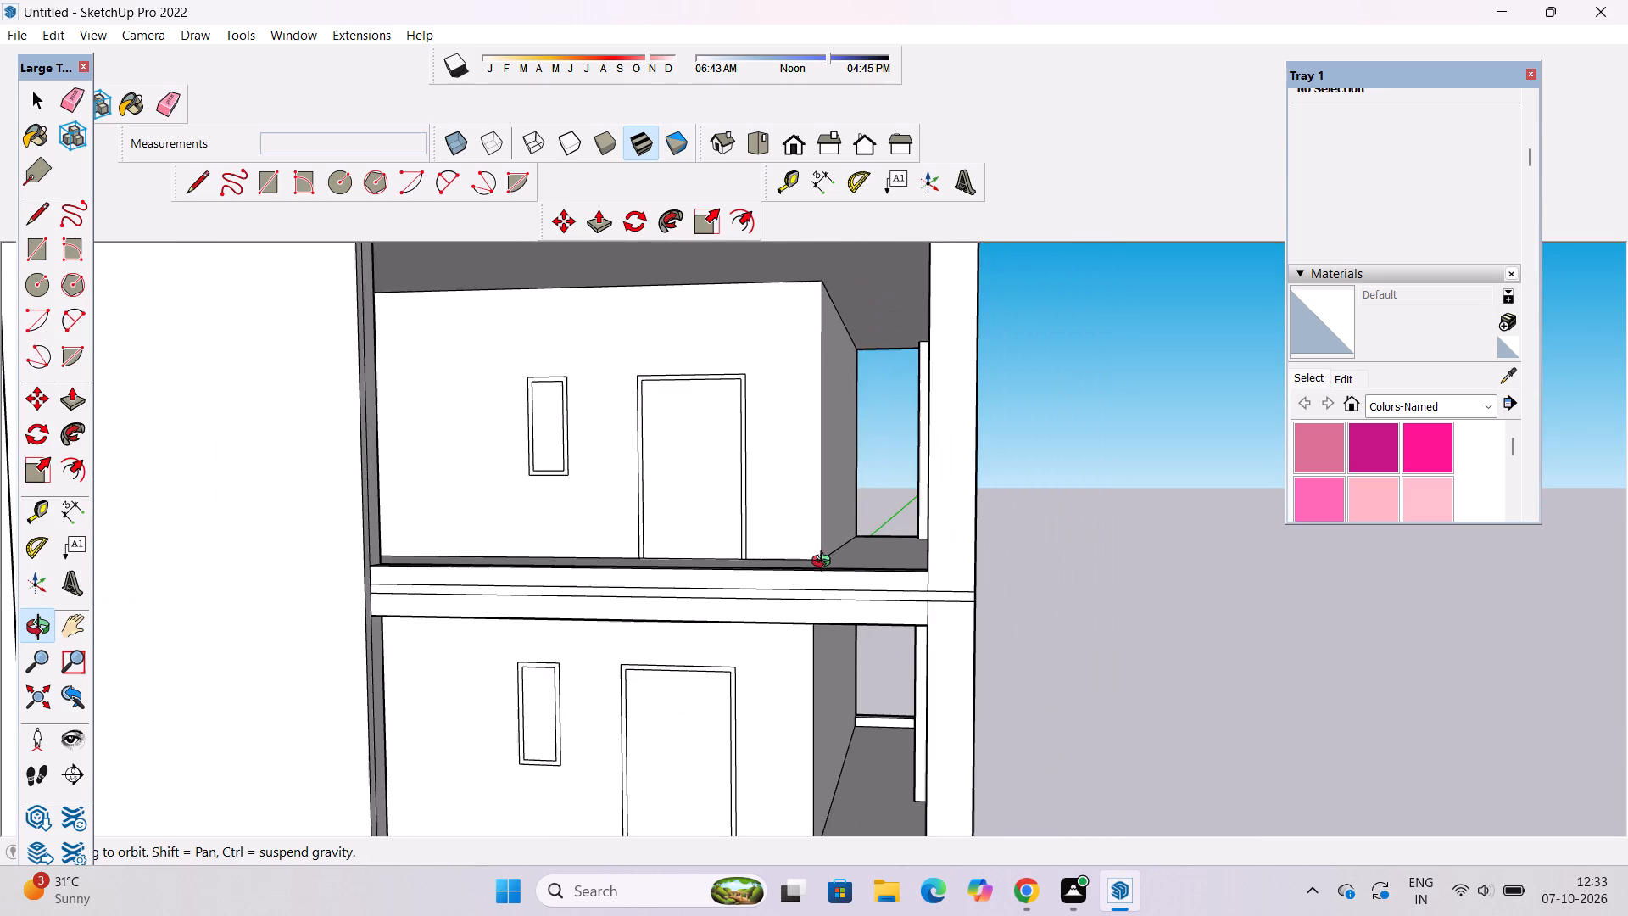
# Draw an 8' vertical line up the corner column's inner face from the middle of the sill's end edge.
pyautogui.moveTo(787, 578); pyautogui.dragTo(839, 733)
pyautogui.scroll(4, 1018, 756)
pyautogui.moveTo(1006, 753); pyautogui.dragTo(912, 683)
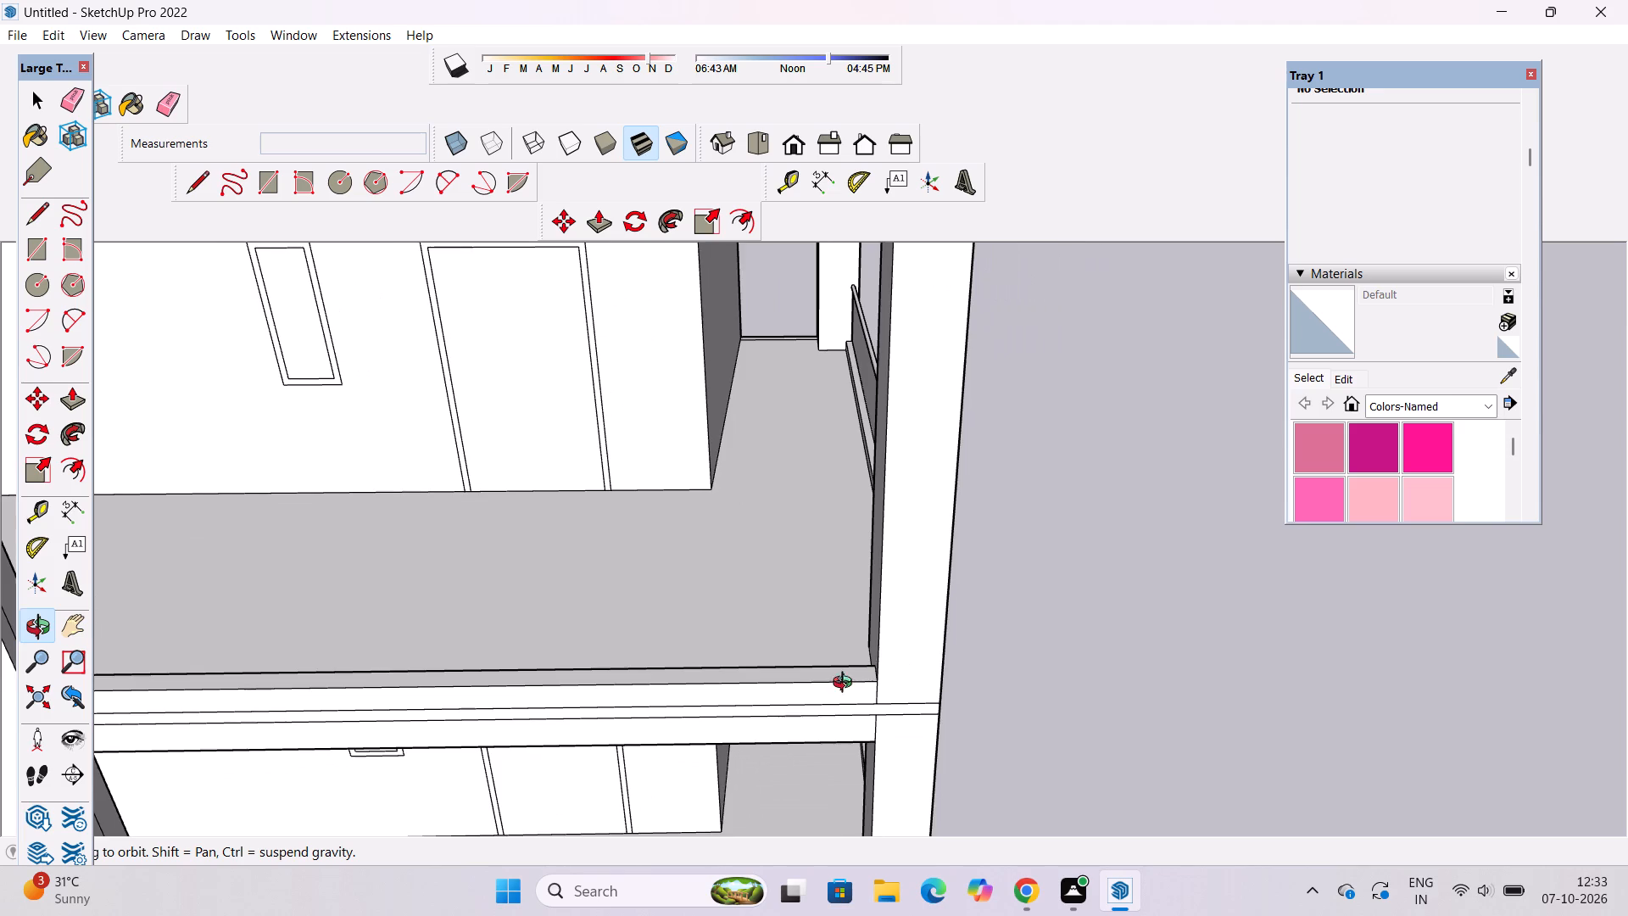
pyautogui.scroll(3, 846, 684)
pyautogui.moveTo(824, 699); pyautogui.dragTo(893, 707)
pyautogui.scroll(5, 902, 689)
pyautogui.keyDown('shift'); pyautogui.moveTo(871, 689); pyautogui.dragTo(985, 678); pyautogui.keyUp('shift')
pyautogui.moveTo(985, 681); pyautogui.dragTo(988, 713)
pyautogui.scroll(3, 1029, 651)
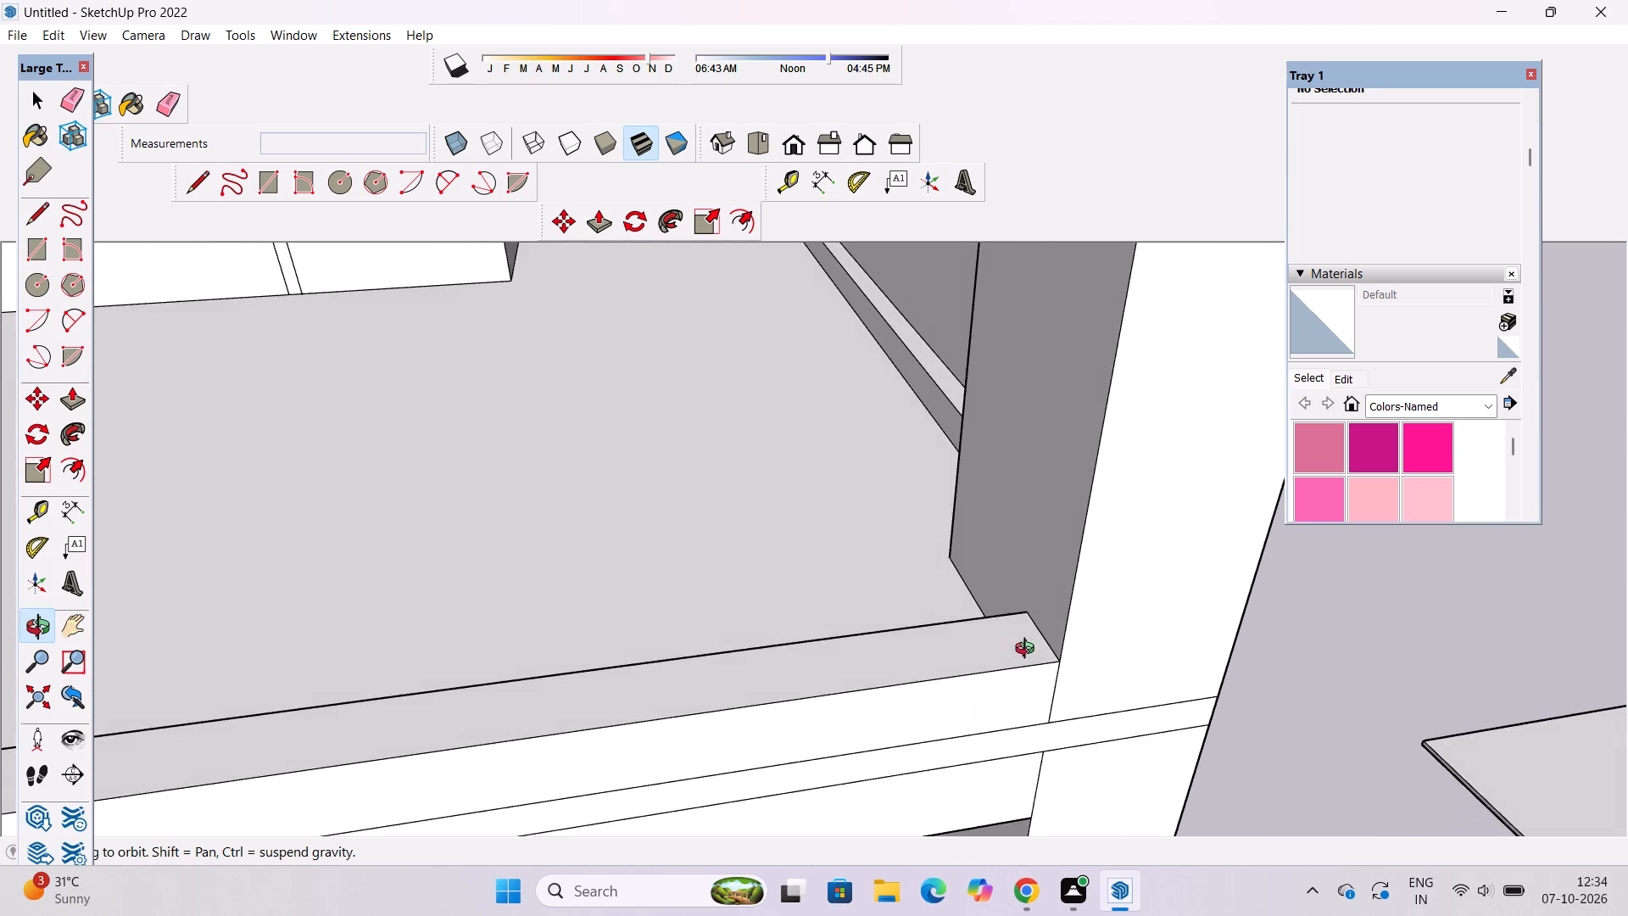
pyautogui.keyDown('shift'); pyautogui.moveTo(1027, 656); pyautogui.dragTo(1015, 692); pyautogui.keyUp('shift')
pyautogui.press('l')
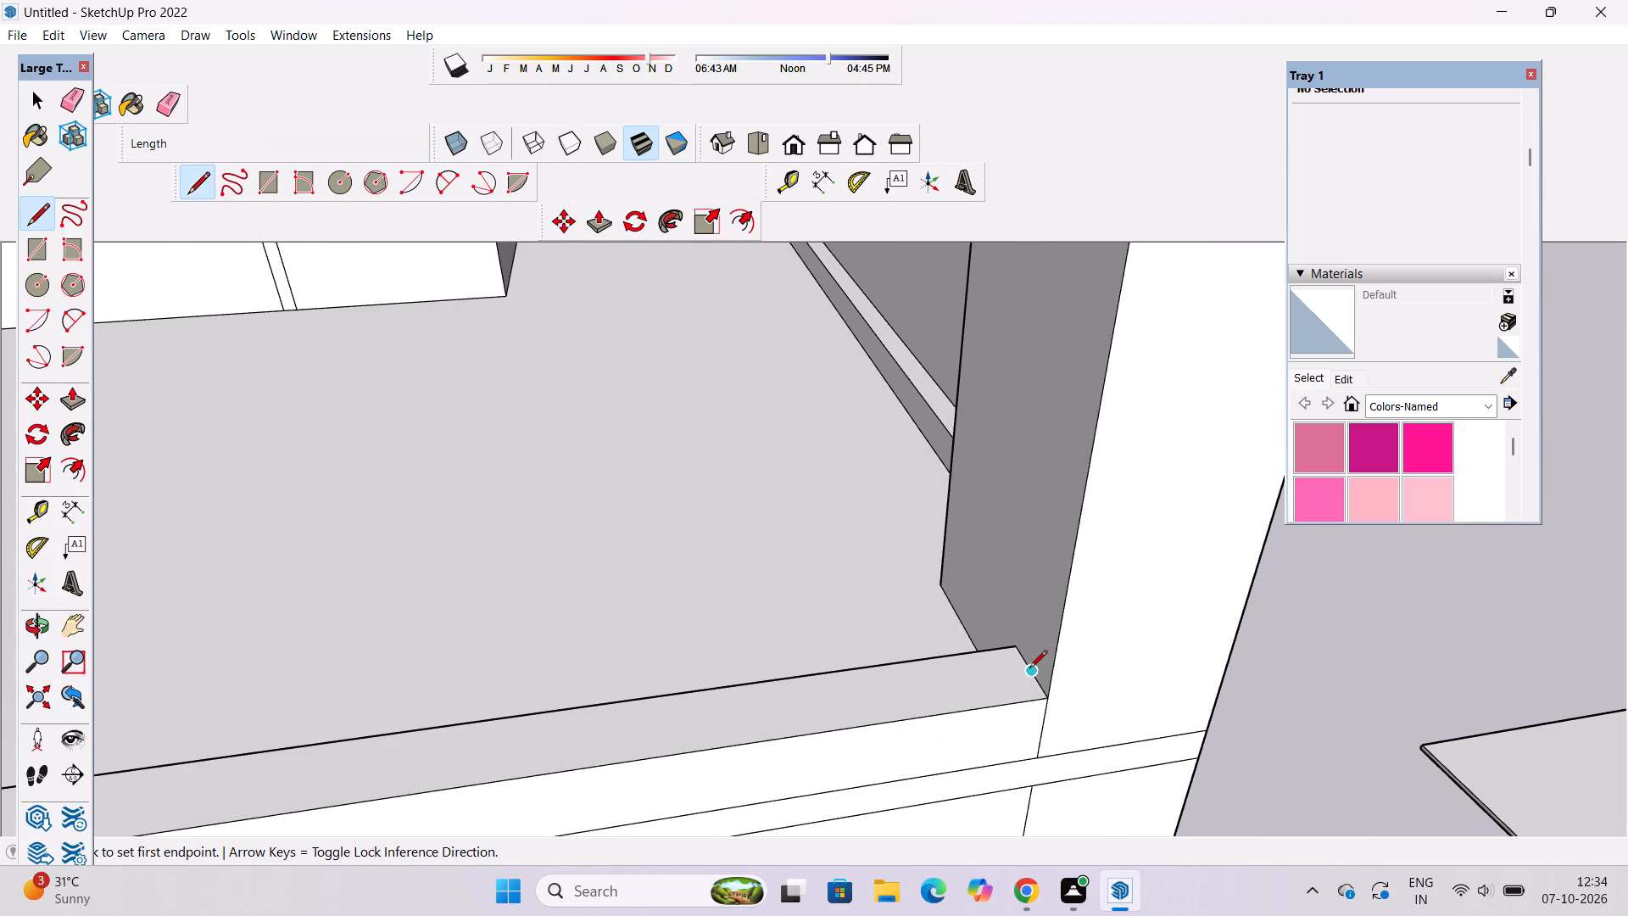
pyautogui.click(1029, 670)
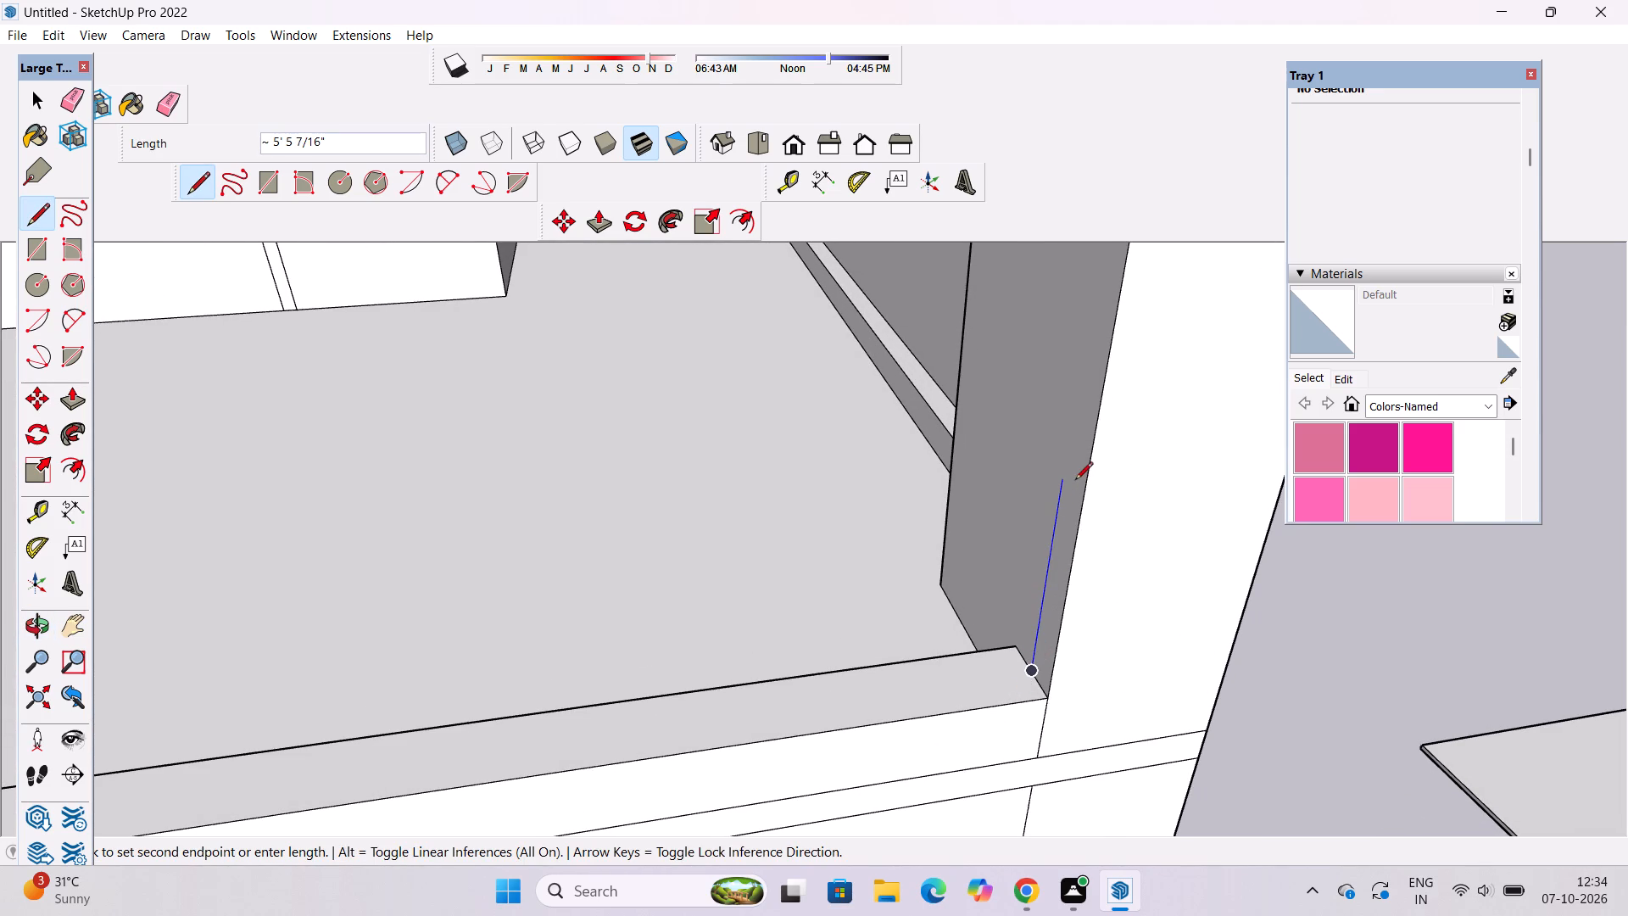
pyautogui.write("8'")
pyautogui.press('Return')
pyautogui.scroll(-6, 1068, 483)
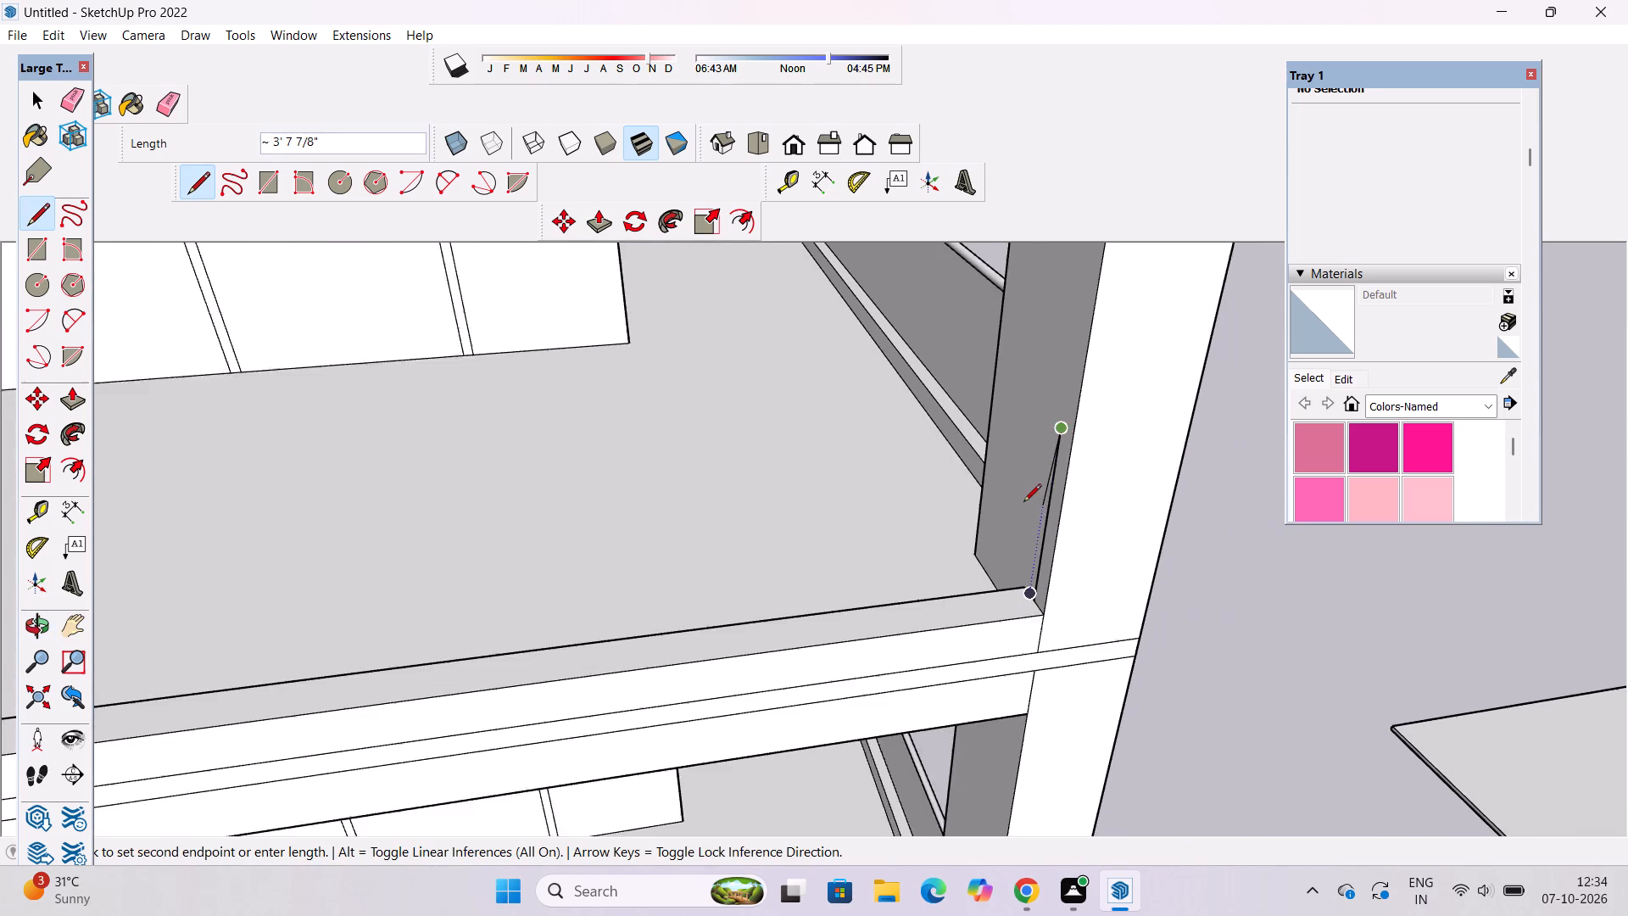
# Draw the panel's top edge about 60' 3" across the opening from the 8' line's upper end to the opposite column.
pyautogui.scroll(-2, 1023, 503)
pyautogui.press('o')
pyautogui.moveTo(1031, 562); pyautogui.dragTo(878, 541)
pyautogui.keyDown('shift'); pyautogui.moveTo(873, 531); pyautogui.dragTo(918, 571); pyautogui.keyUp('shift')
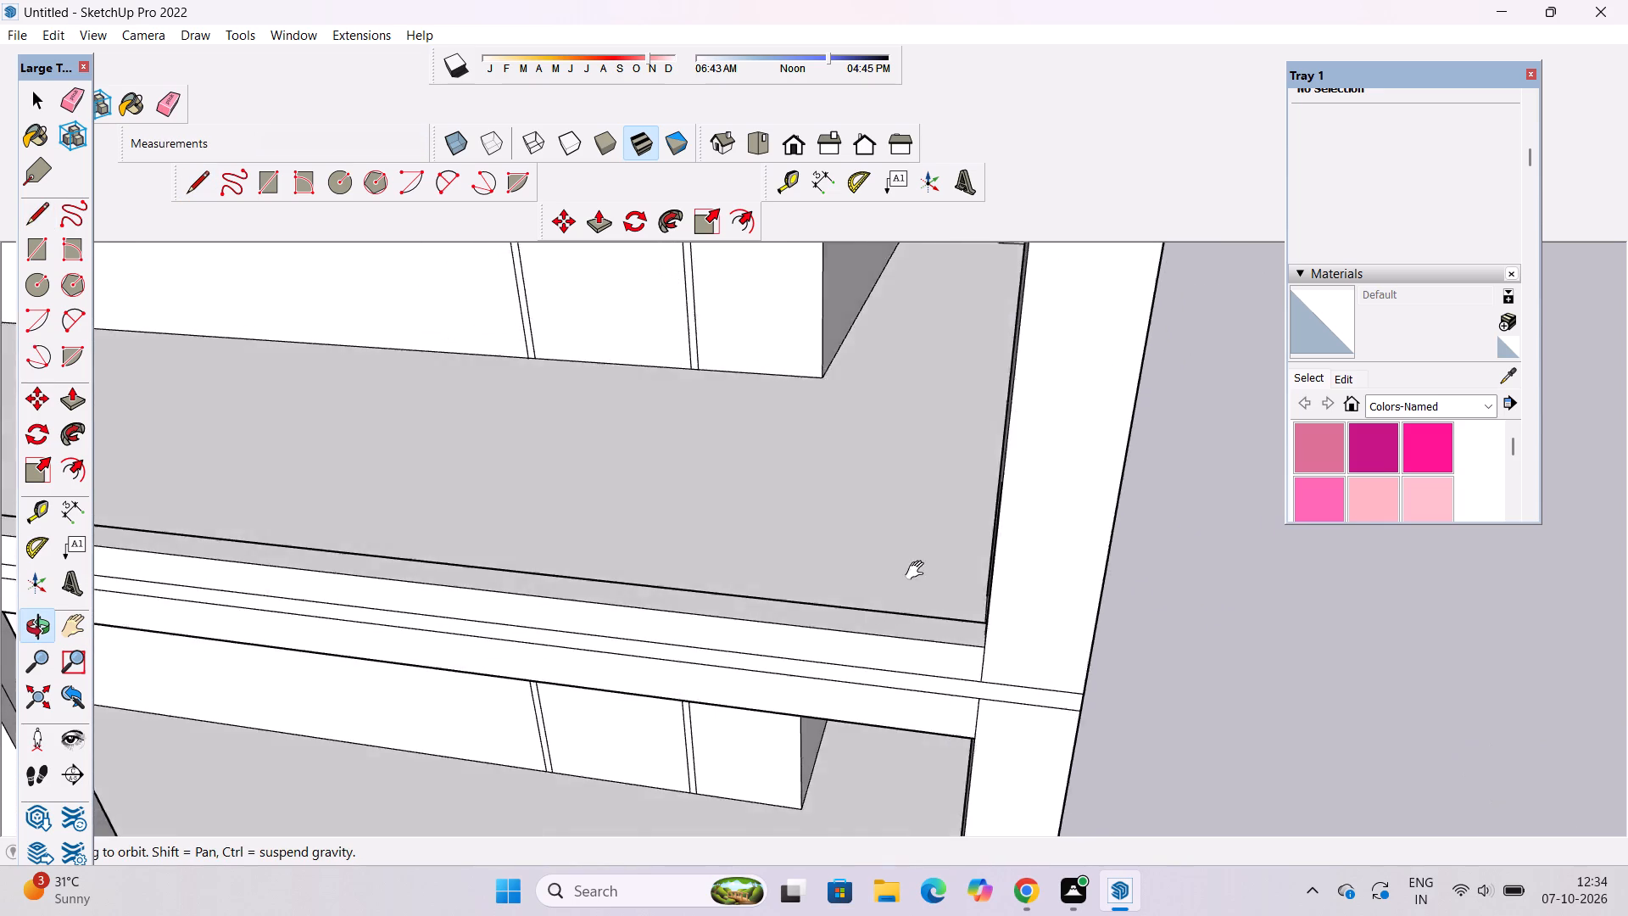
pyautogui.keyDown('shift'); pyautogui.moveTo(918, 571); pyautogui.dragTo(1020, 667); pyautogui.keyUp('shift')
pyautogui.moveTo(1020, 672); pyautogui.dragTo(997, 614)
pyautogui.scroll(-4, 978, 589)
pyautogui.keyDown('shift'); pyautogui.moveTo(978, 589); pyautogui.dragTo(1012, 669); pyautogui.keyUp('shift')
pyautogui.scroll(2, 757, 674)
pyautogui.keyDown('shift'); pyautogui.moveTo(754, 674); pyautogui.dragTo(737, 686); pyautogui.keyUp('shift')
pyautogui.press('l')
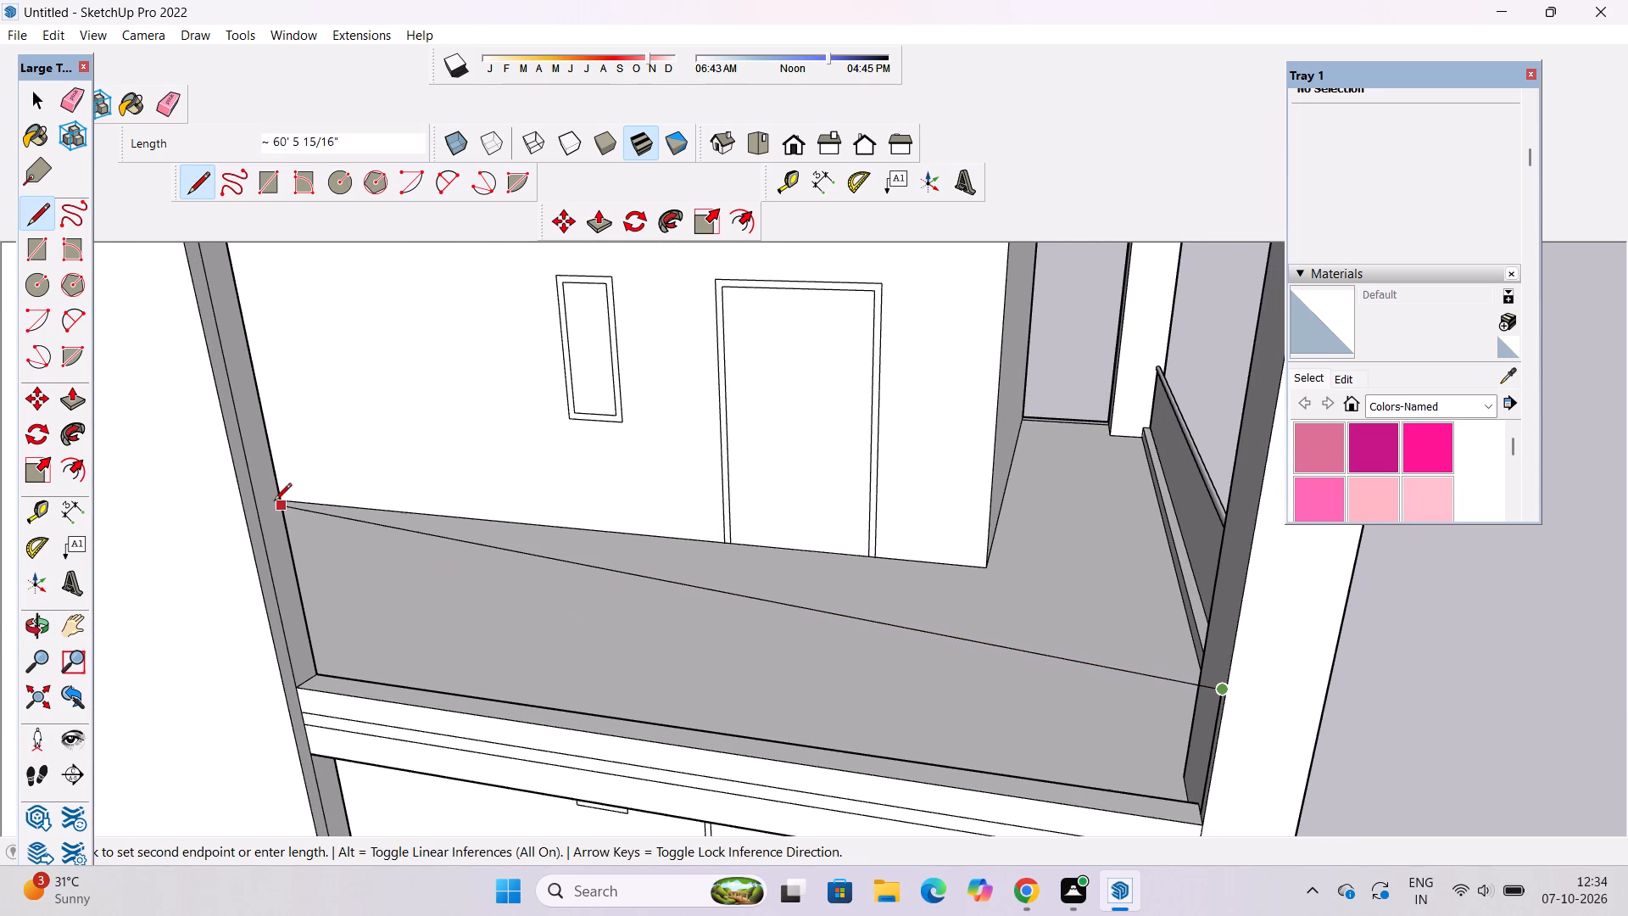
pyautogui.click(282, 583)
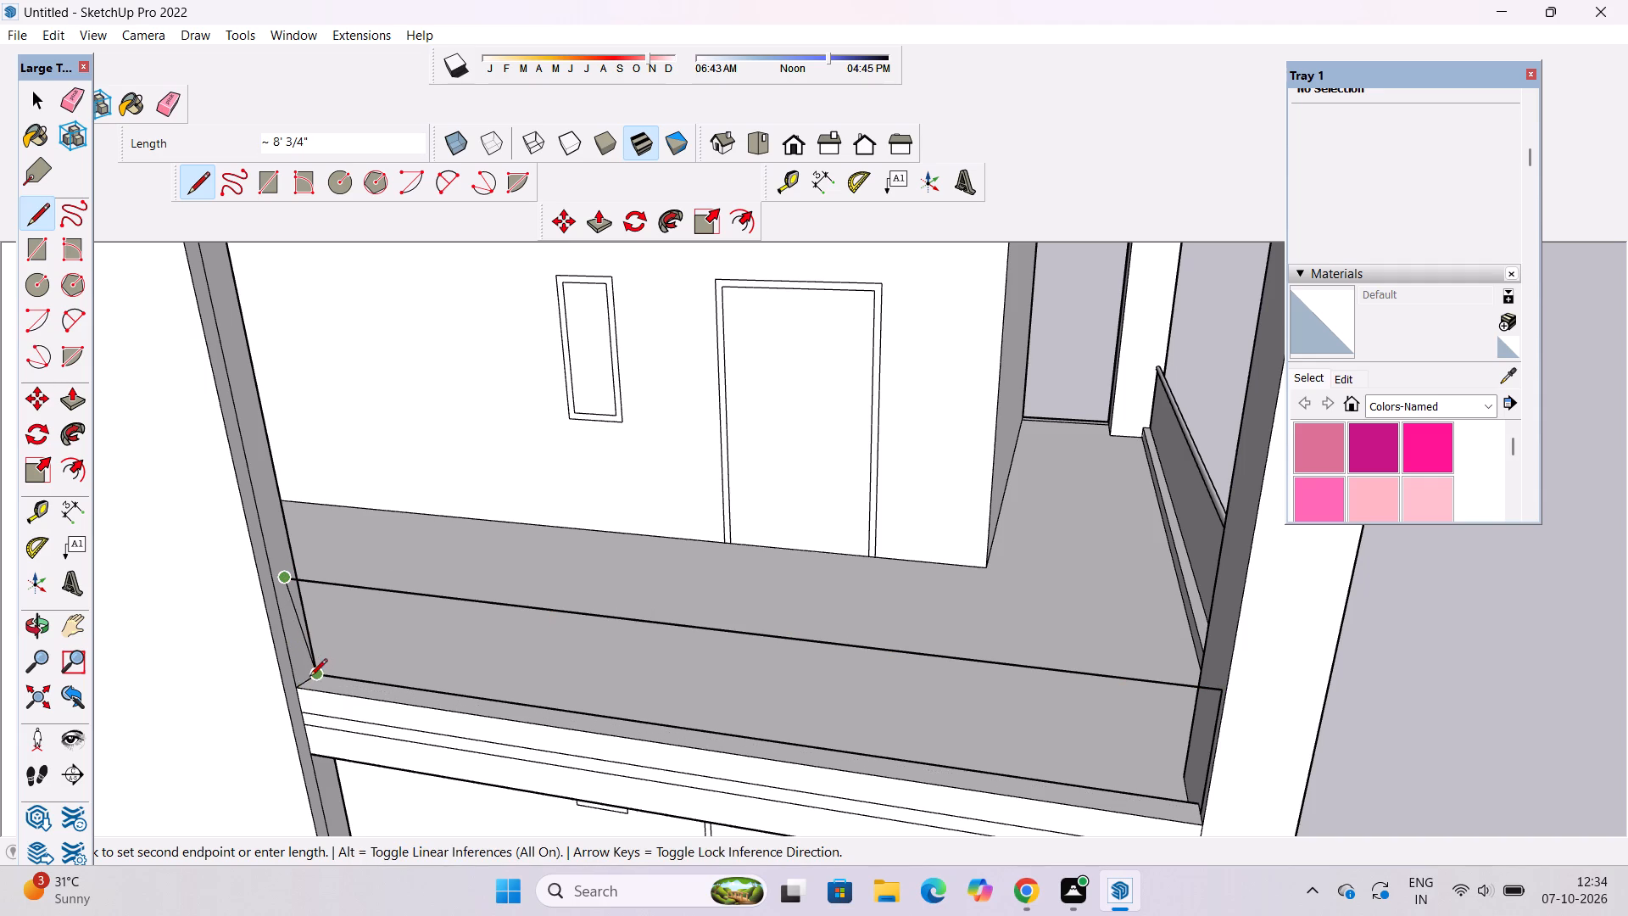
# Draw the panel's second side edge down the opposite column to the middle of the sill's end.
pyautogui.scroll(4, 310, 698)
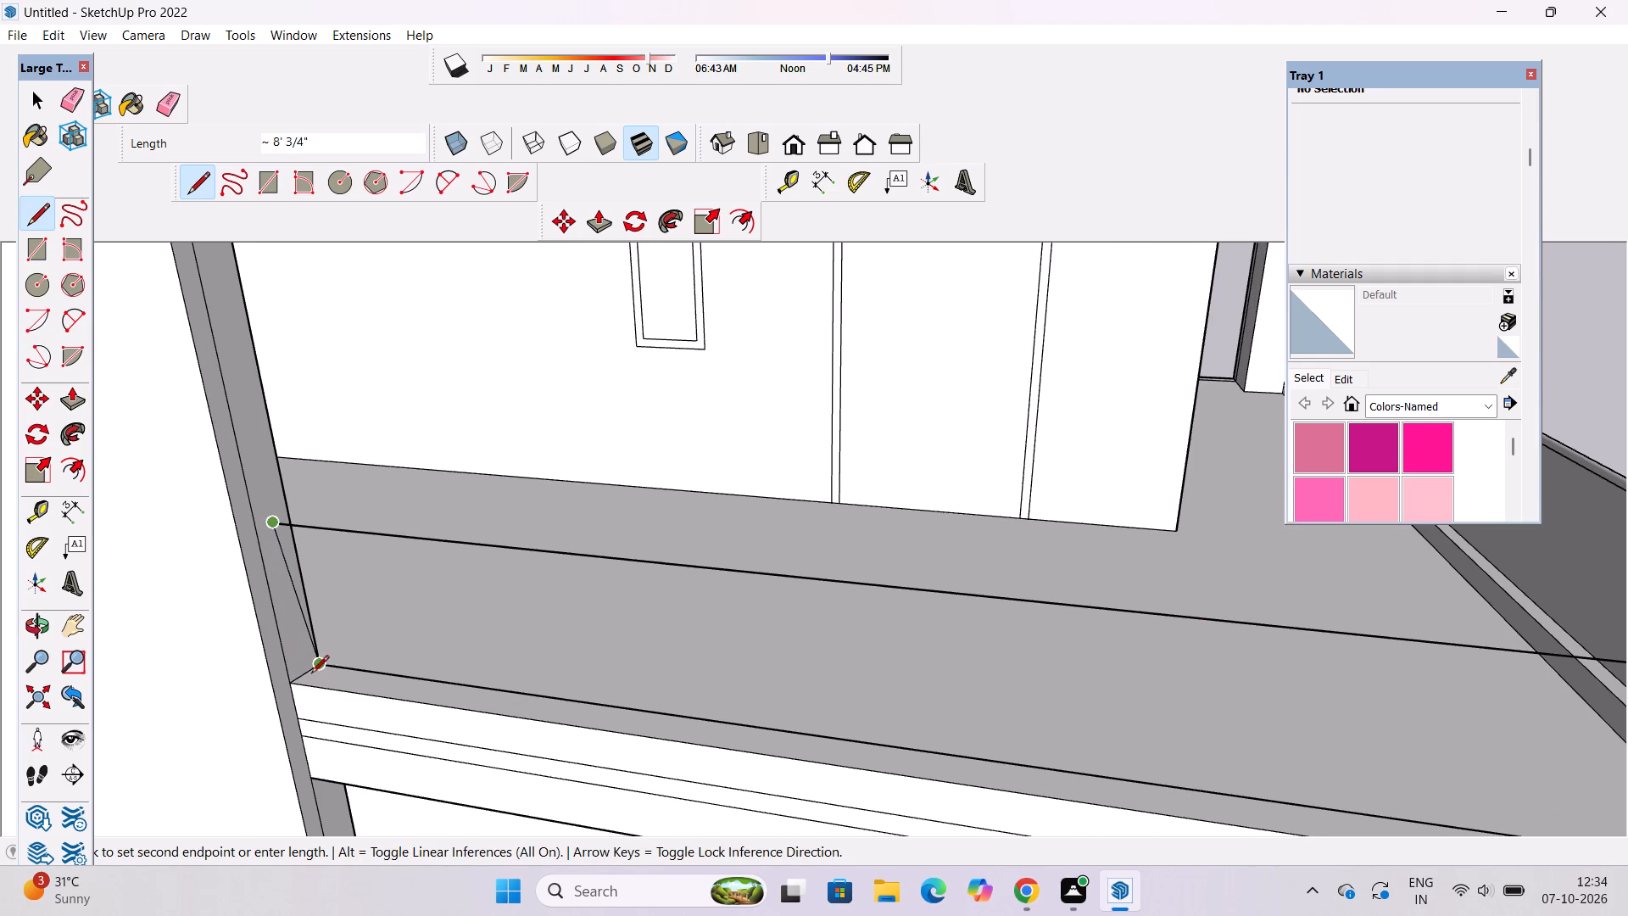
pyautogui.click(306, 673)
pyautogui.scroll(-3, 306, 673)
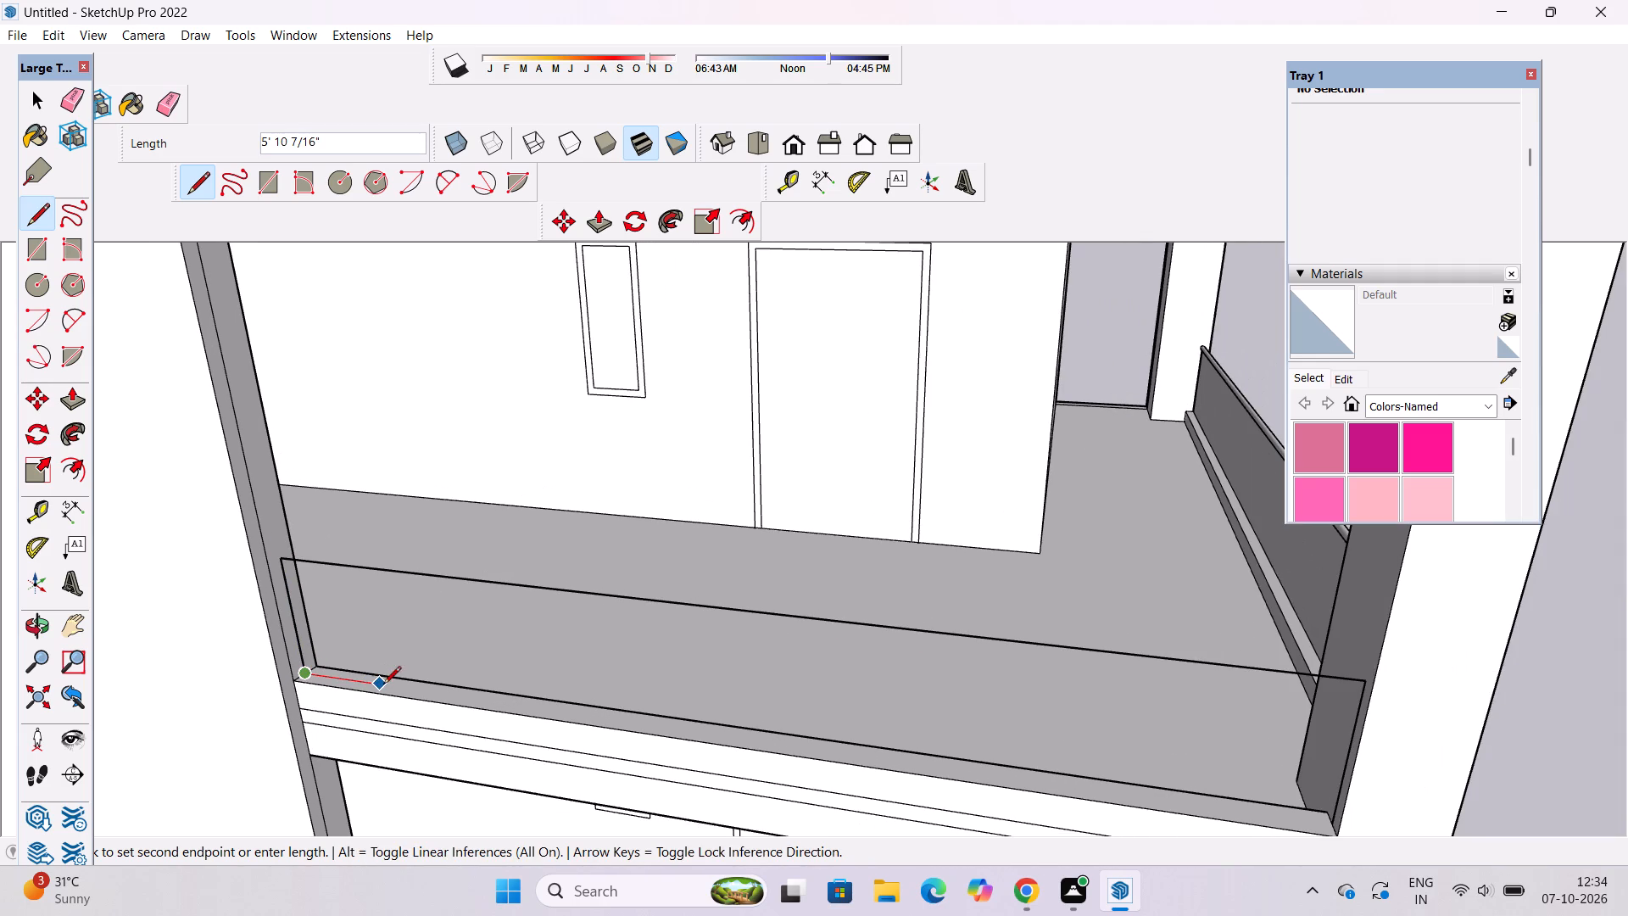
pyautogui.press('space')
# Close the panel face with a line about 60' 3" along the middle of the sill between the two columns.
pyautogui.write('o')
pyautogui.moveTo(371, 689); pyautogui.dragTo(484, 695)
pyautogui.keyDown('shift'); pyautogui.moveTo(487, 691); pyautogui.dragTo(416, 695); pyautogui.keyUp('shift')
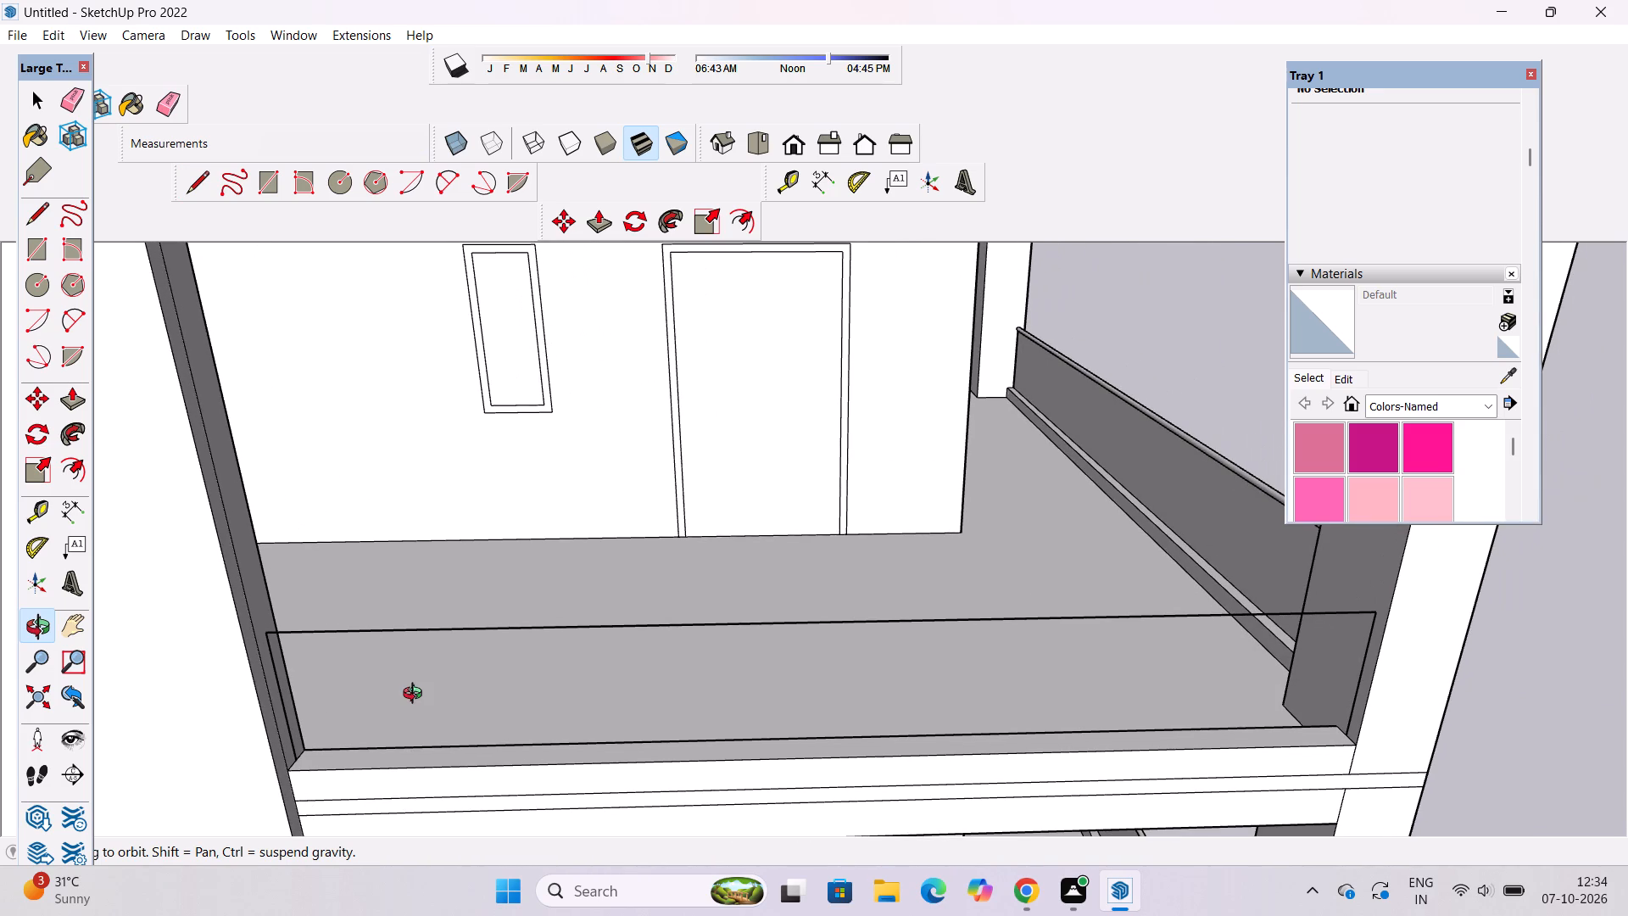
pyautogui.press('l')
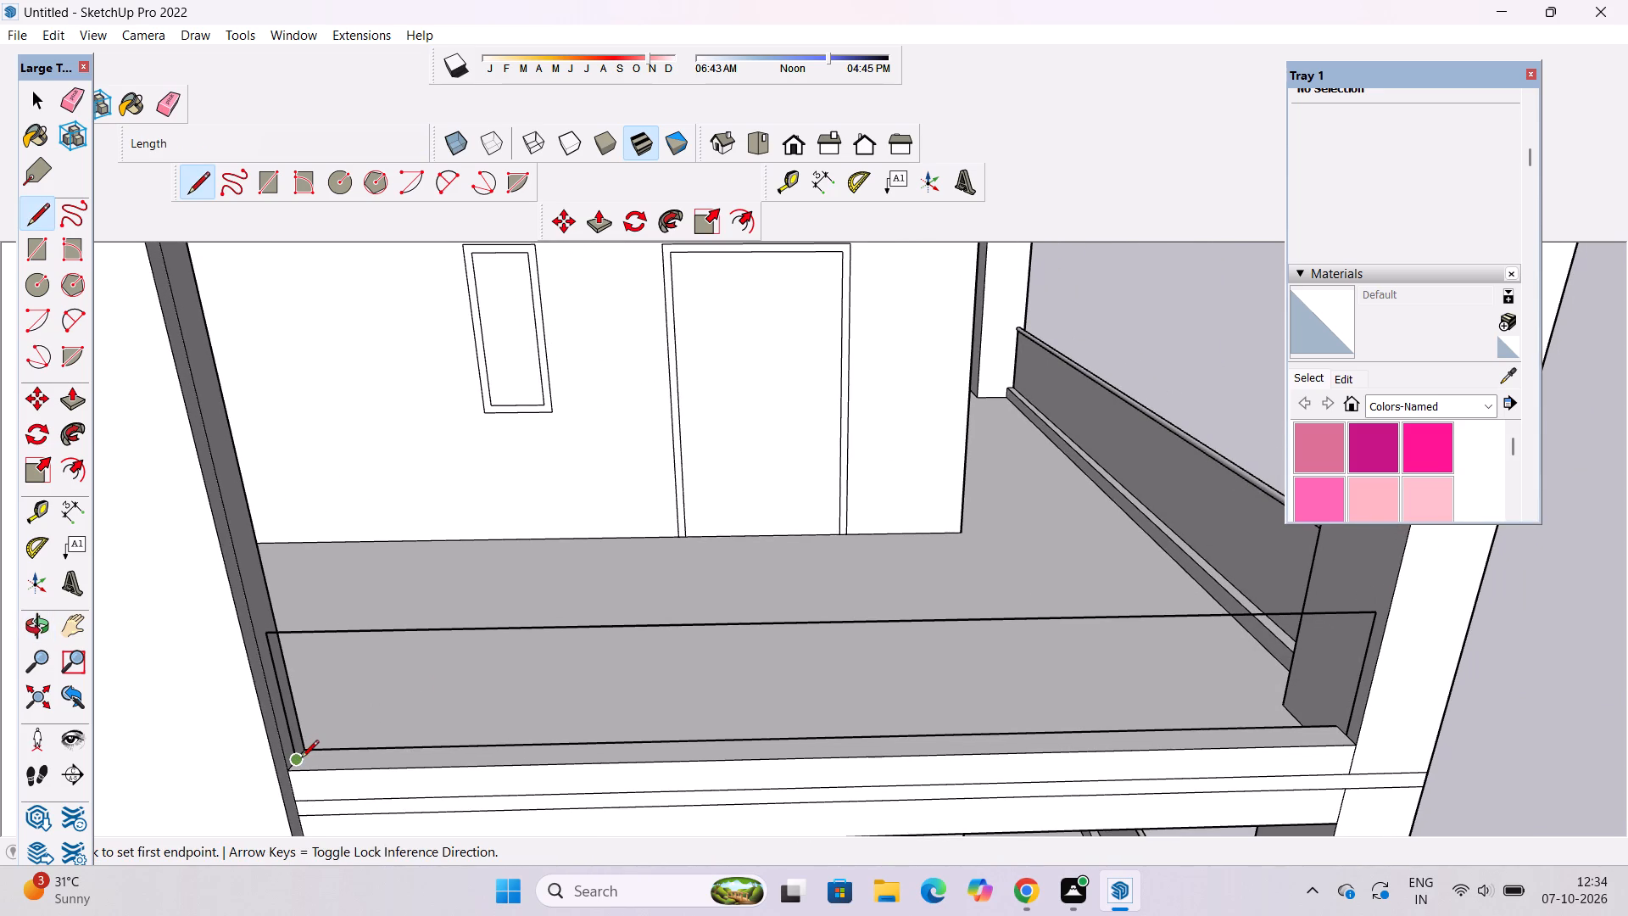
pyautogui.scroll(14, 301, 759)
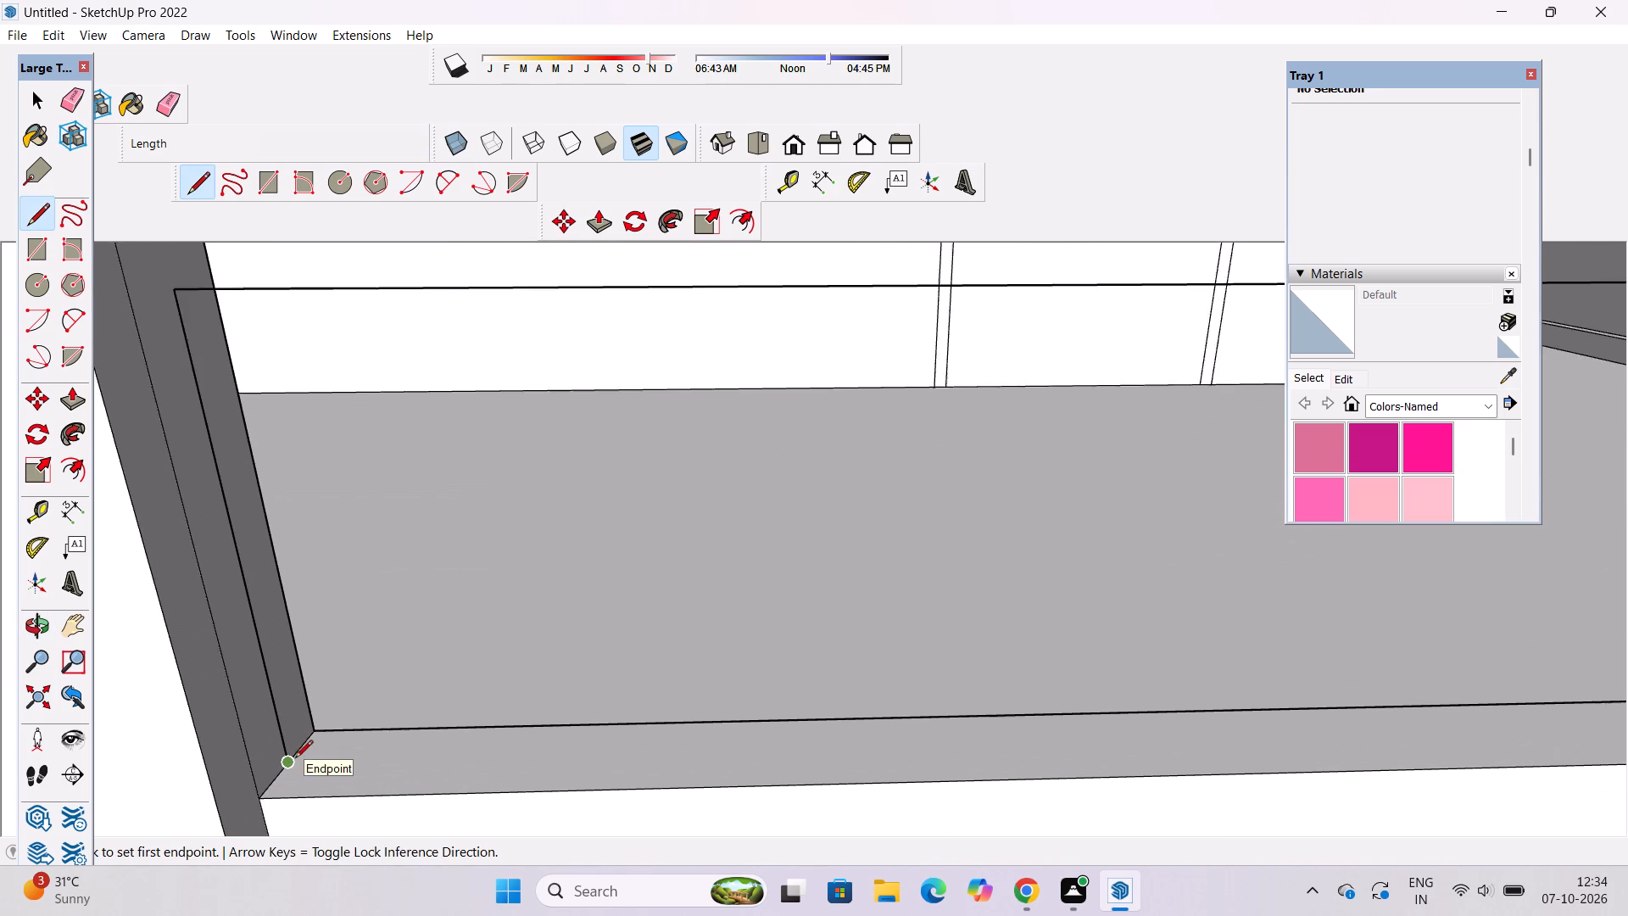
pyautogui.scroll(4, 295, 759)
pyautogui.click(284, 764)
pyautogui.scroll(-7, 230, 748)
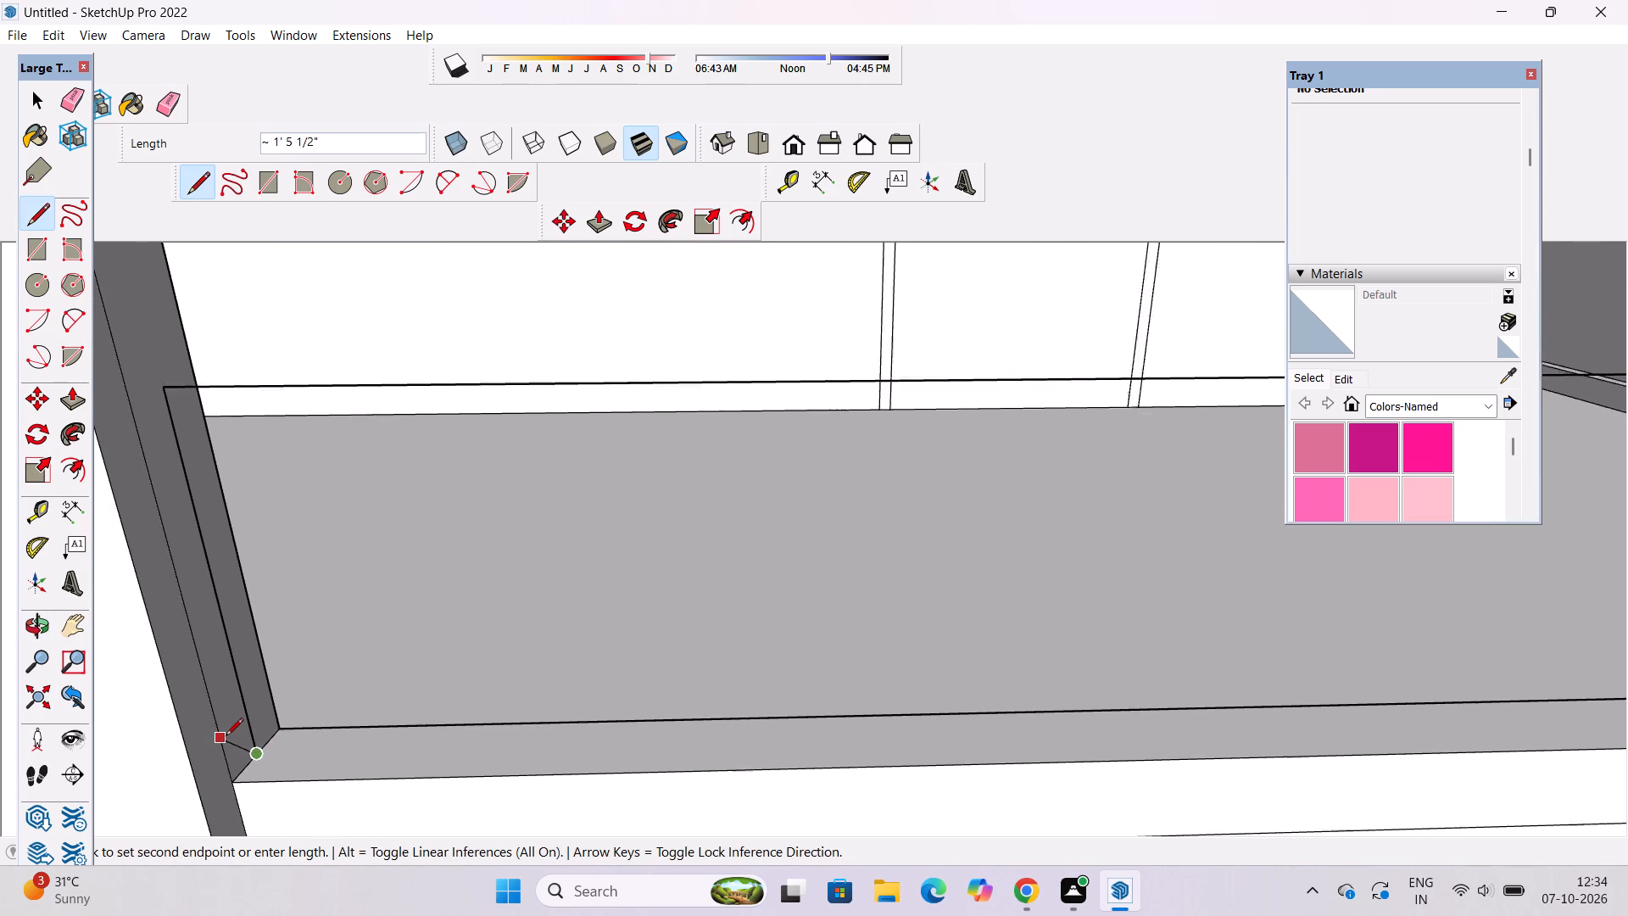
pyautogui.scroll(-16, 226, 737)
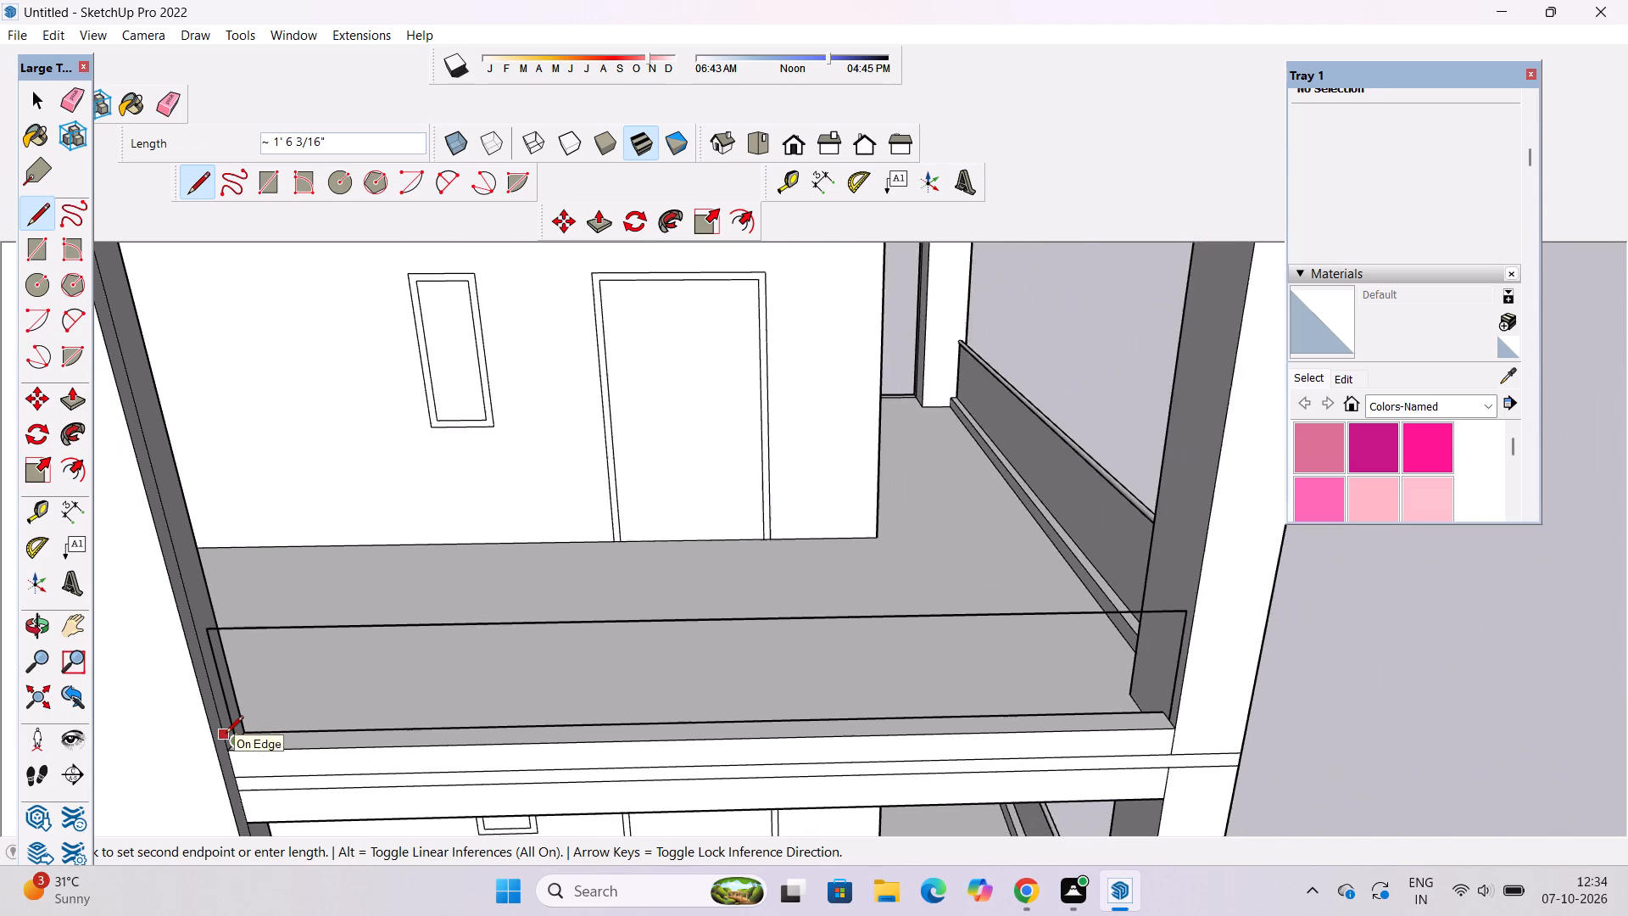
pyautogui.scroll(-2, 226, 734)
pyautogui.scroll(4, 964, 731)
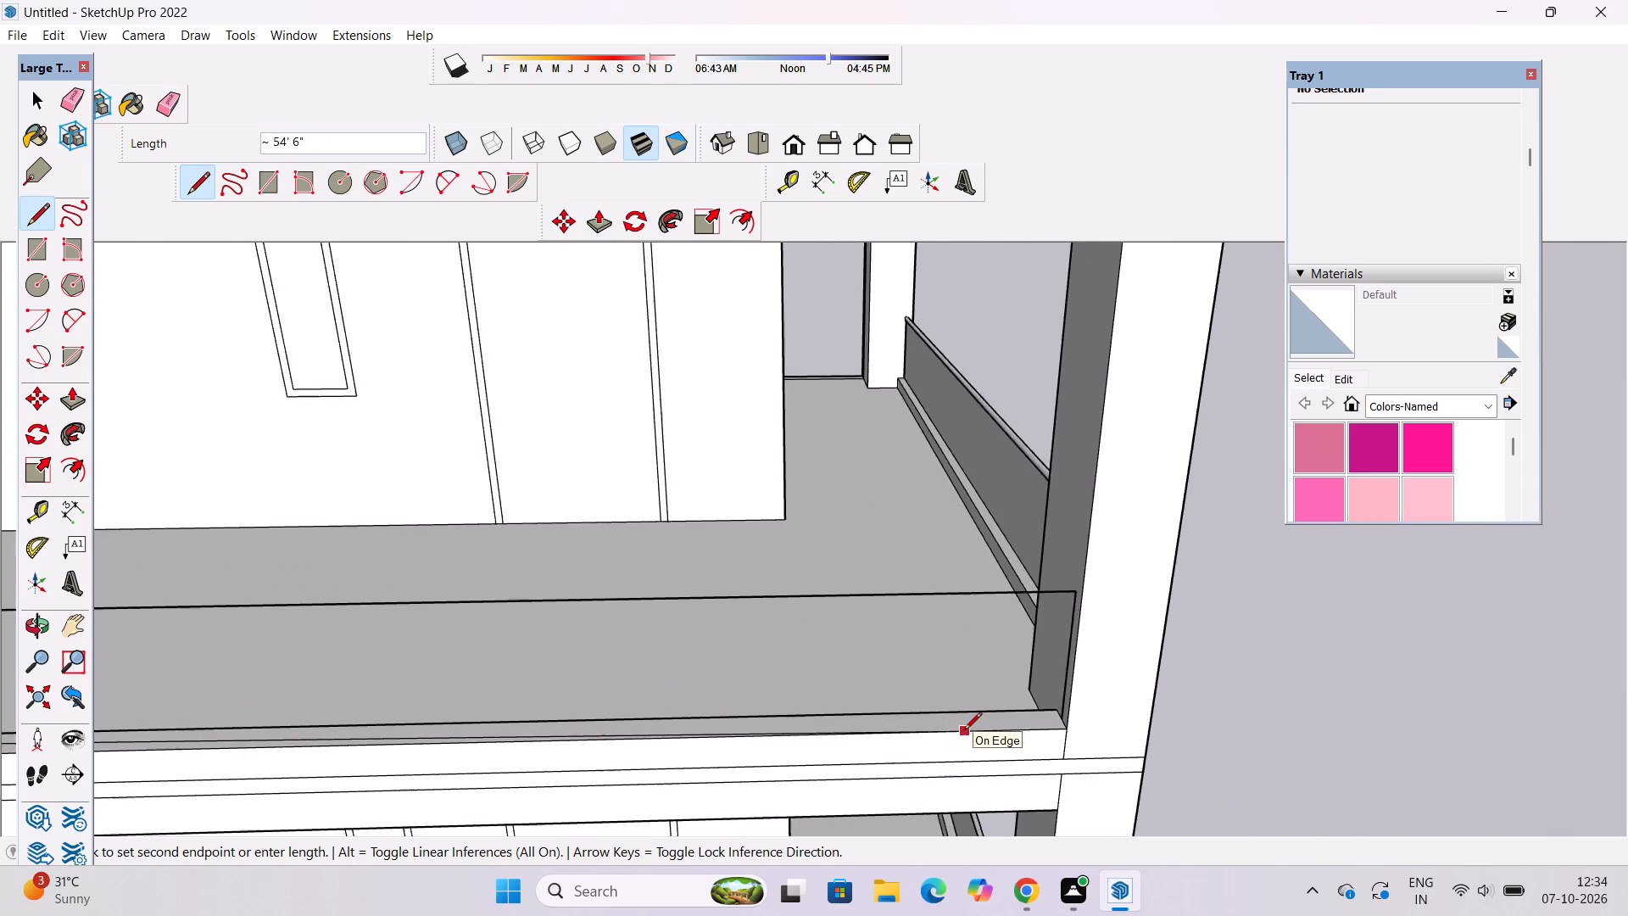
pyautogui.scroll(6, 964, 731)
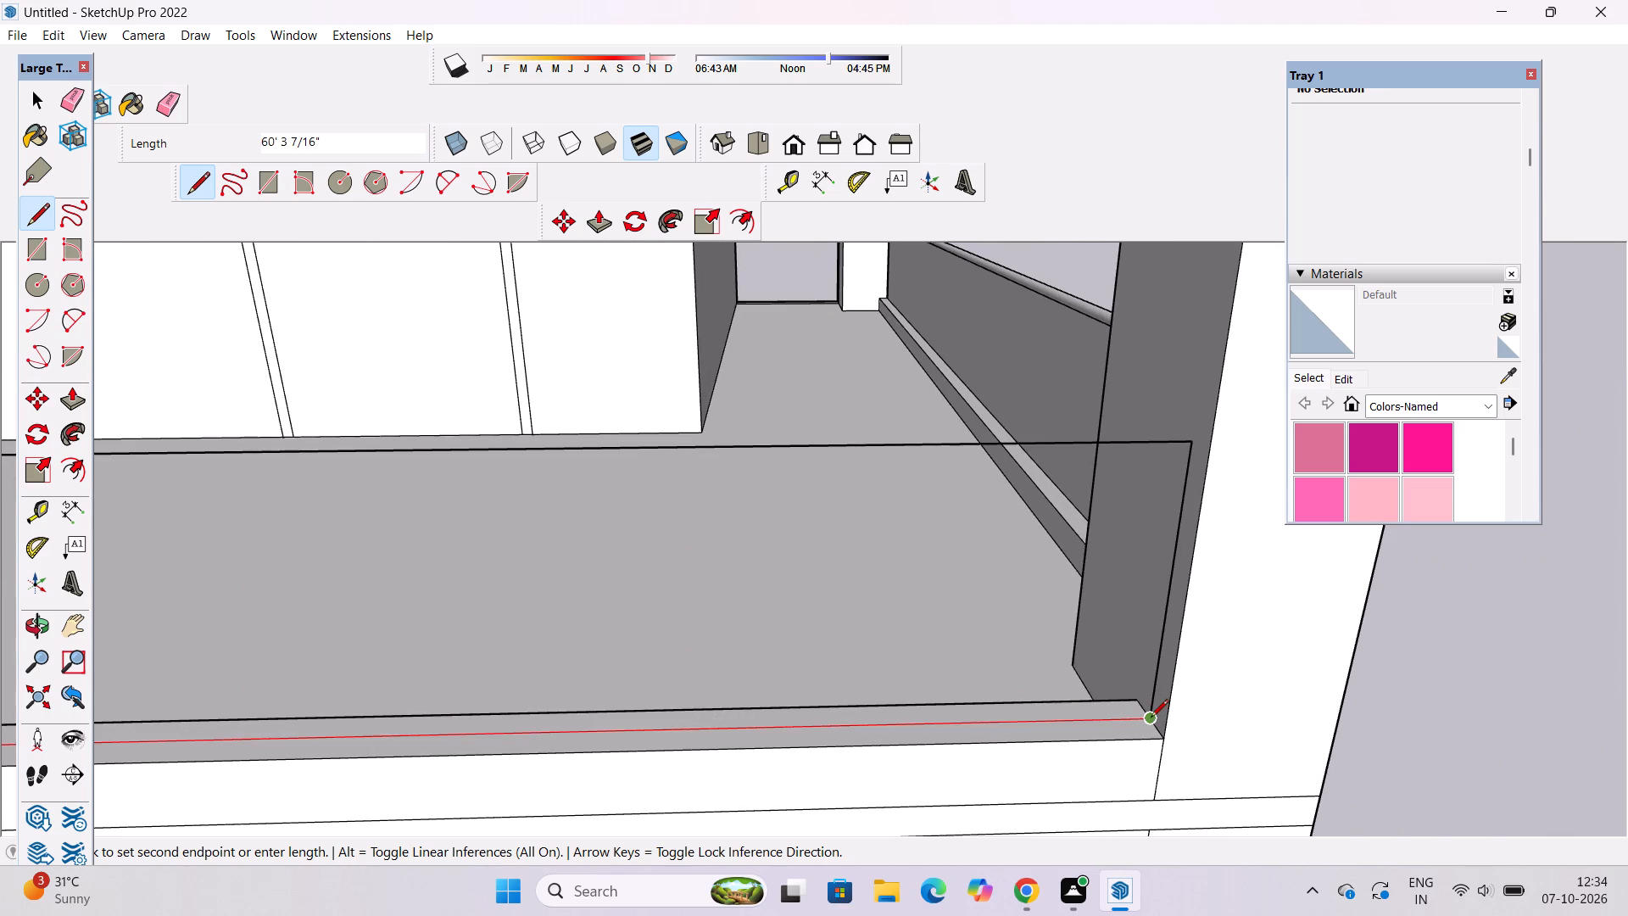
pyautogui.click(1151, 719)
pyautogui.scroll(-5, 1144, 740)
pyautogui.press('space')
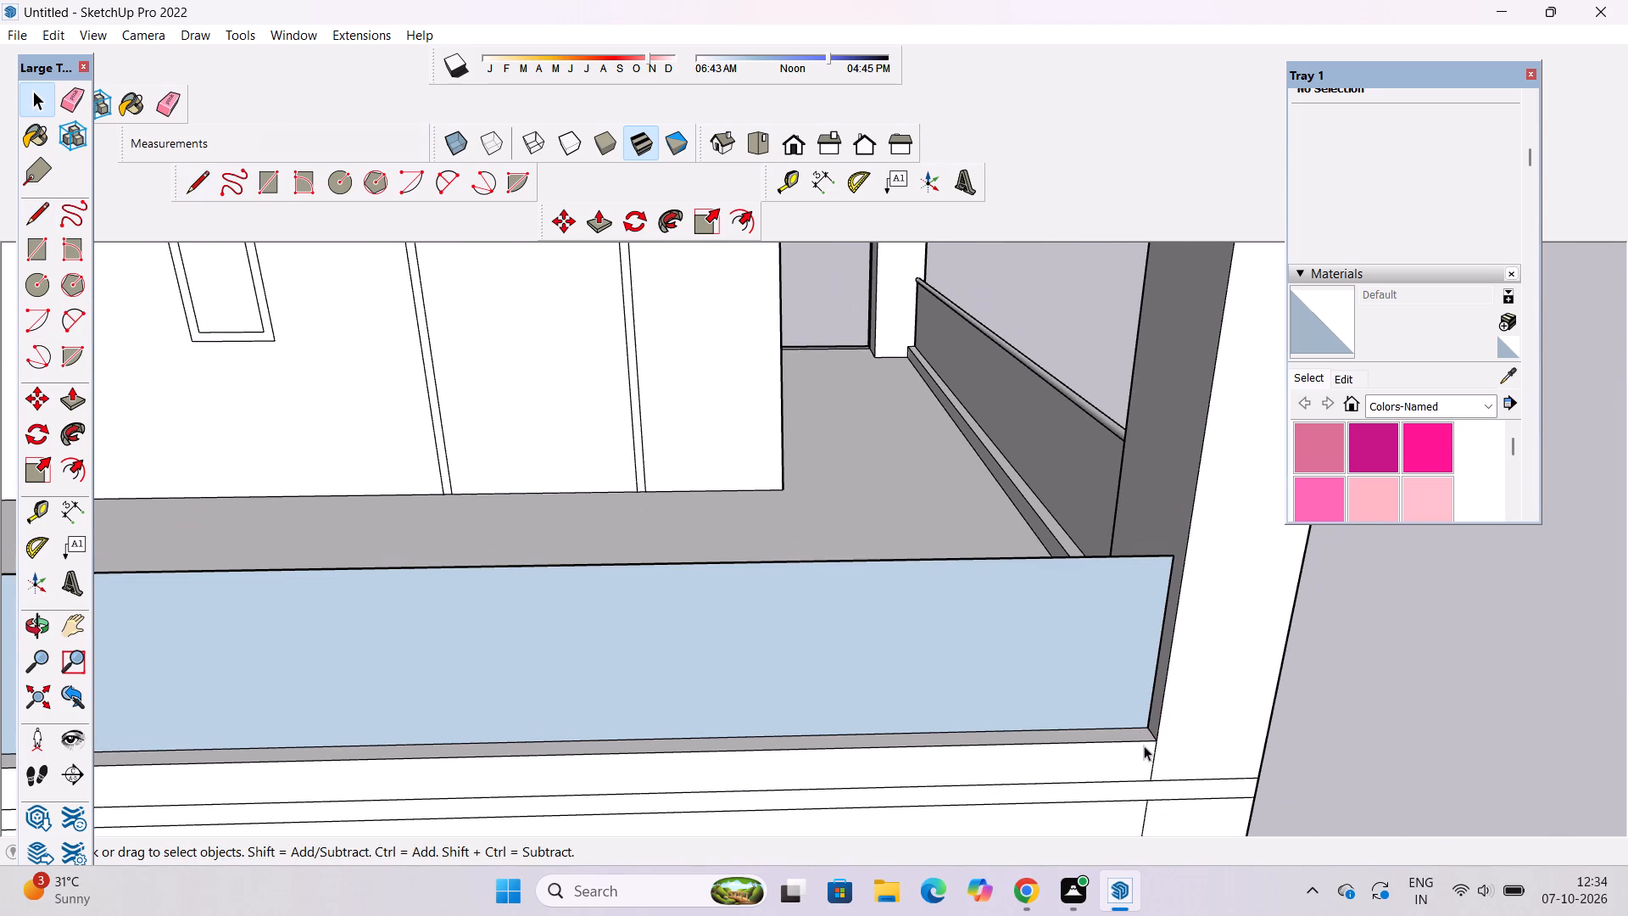
# Examine the new panel's height against the adjoining facade's railed low panel around the corner column.
pyautogui.write('o')
pyautogui.keyDown('shift'); pyautogui.moveTo(1029, 653); pyautogui.dragTo(1026, 787); pyautogui.keyUp('shift')
pyautogui.moveTo(1060, 789); pyautogui.dragTo(1189, 766)
pyautogui.scroll(5, 1229, 673)
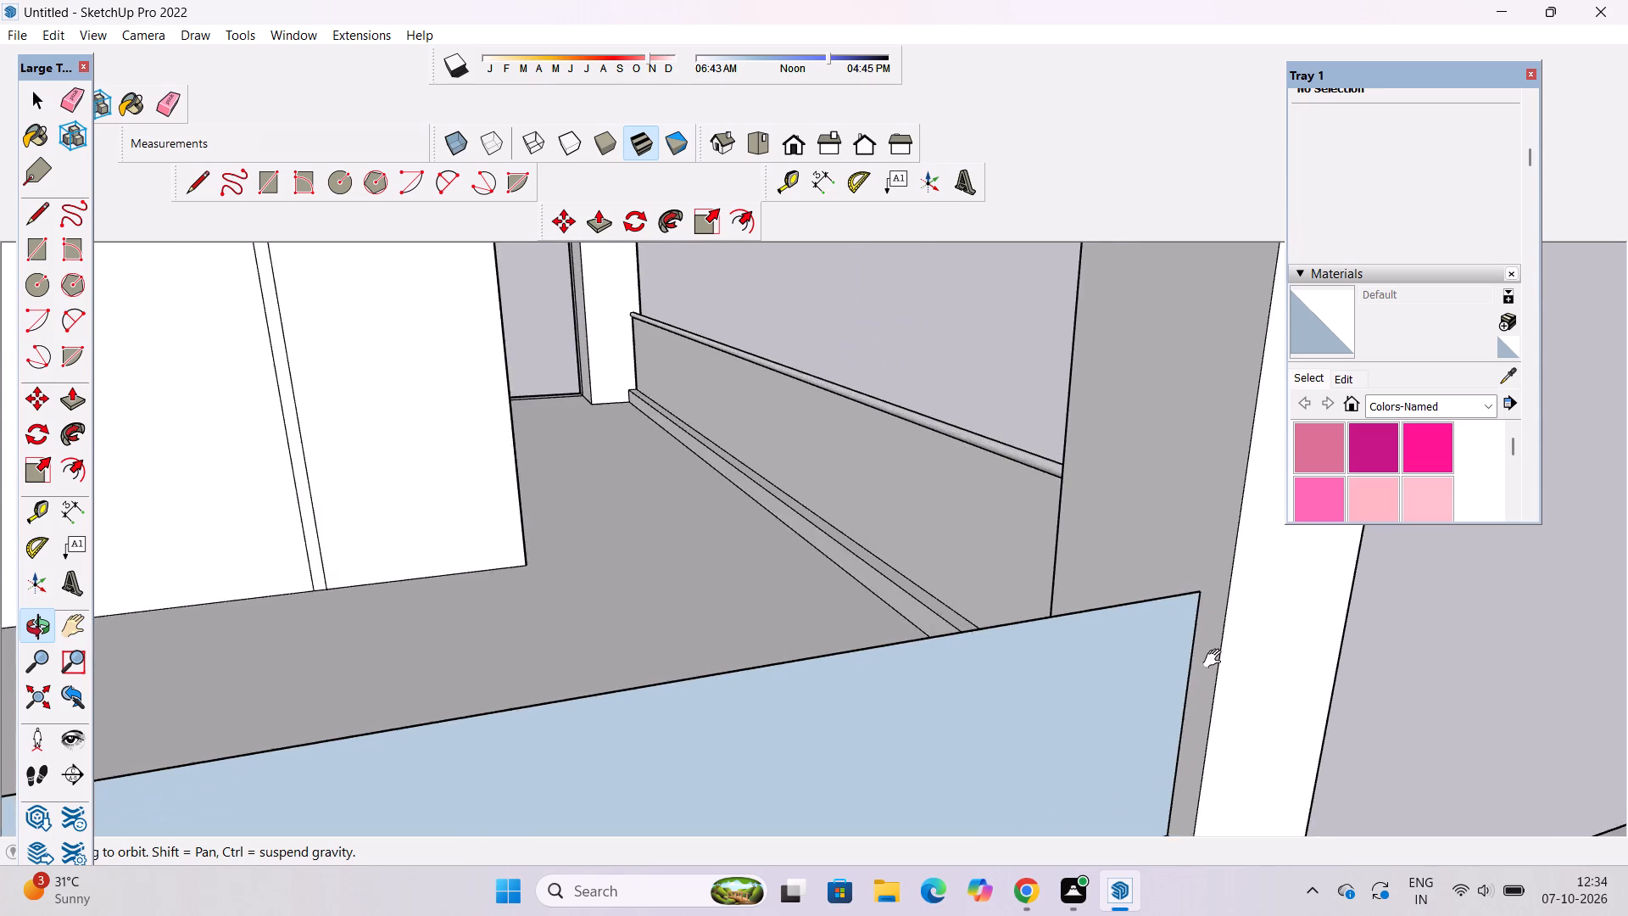
pyautogui.keyDown('shift'); pyautogui.moveTo(1210, 657); pyautogui.dragTo(1141, 757); pyautogui.keyUp('shift')
pyautogui.scroll(2, 1132, 740)
pyautogui.moveTo(1156, 738); pyautogui.dragTo(645, 642)
pyautogui.scroll(-6, 643, 639)
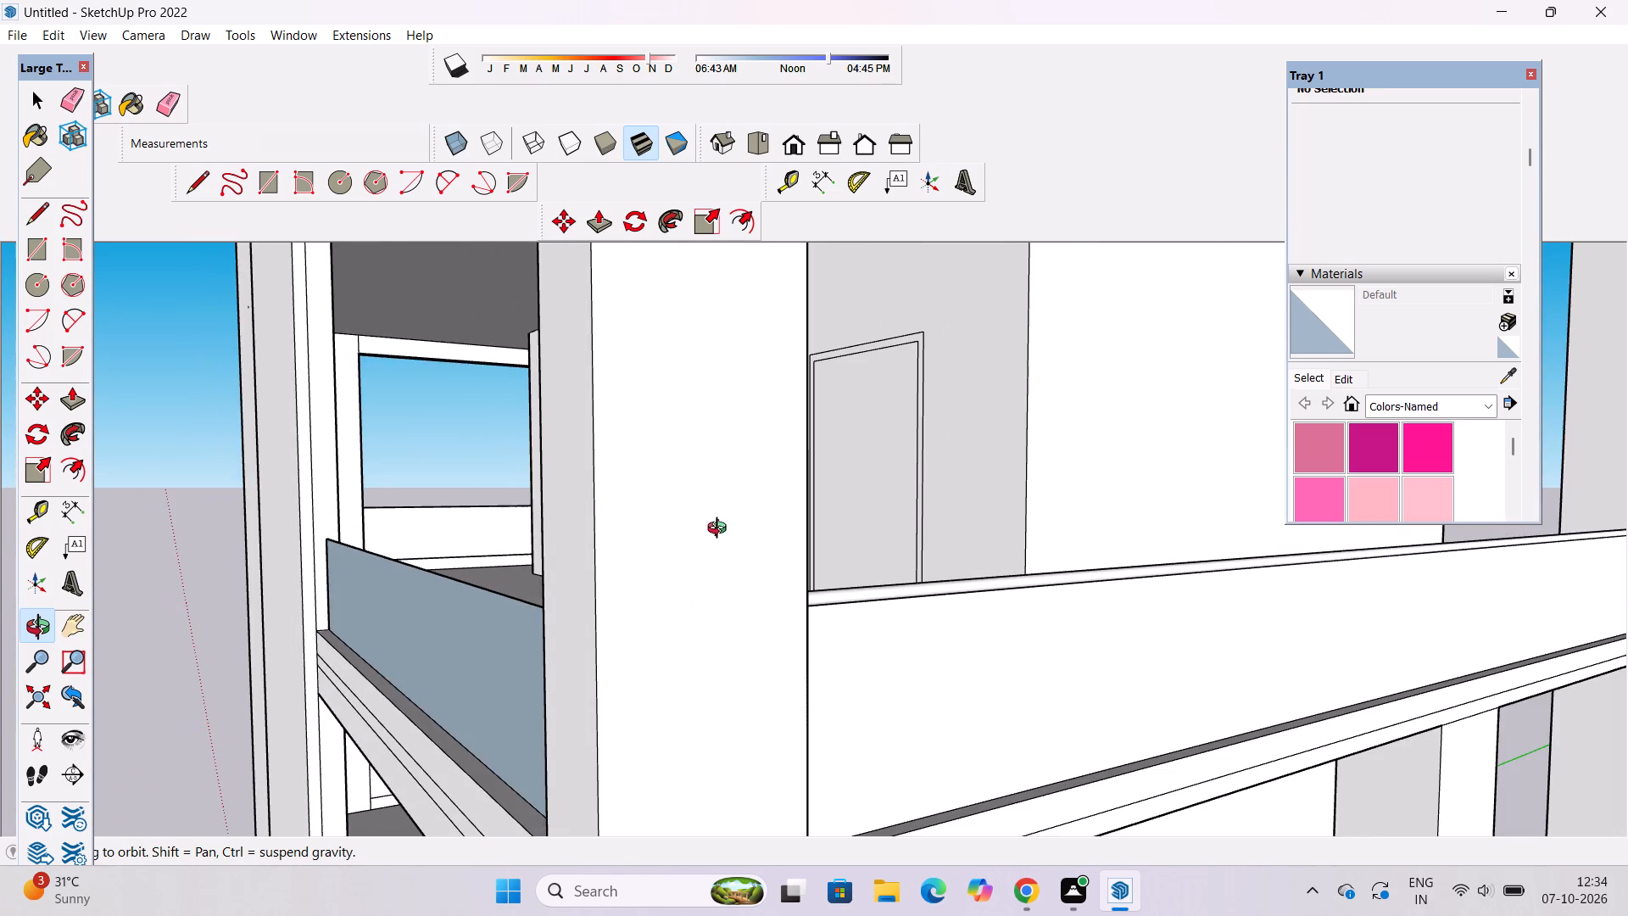
pyautogui.scroll(-5, 733, 505)
pyautogui.moveTo(689, 583); pyautogui.dragTo(851, 606)
pyautogui.moveTo(664, 667); pyautogui.dragTo(818, 699)
pyautogui.moveTo(851, 701); pyautogui.dragTo(1110, 735)
pyautogui.keyDown('shift'); pyautogui.moveTo(736, 733); pyautogui.dragTo(1174, 680); pyautogui.keyUp('shift')
pyautogui.moveTo(1140, 686); pyautogui.dragTo(932, 653)
pyautogui.scroll(-5, 929, 629)
pyautogui.keyDown('shift'); pyautogui.moveTo(931, 631); pyautogui.dragTo(901, 612); pyautogui.keyUp('shift')
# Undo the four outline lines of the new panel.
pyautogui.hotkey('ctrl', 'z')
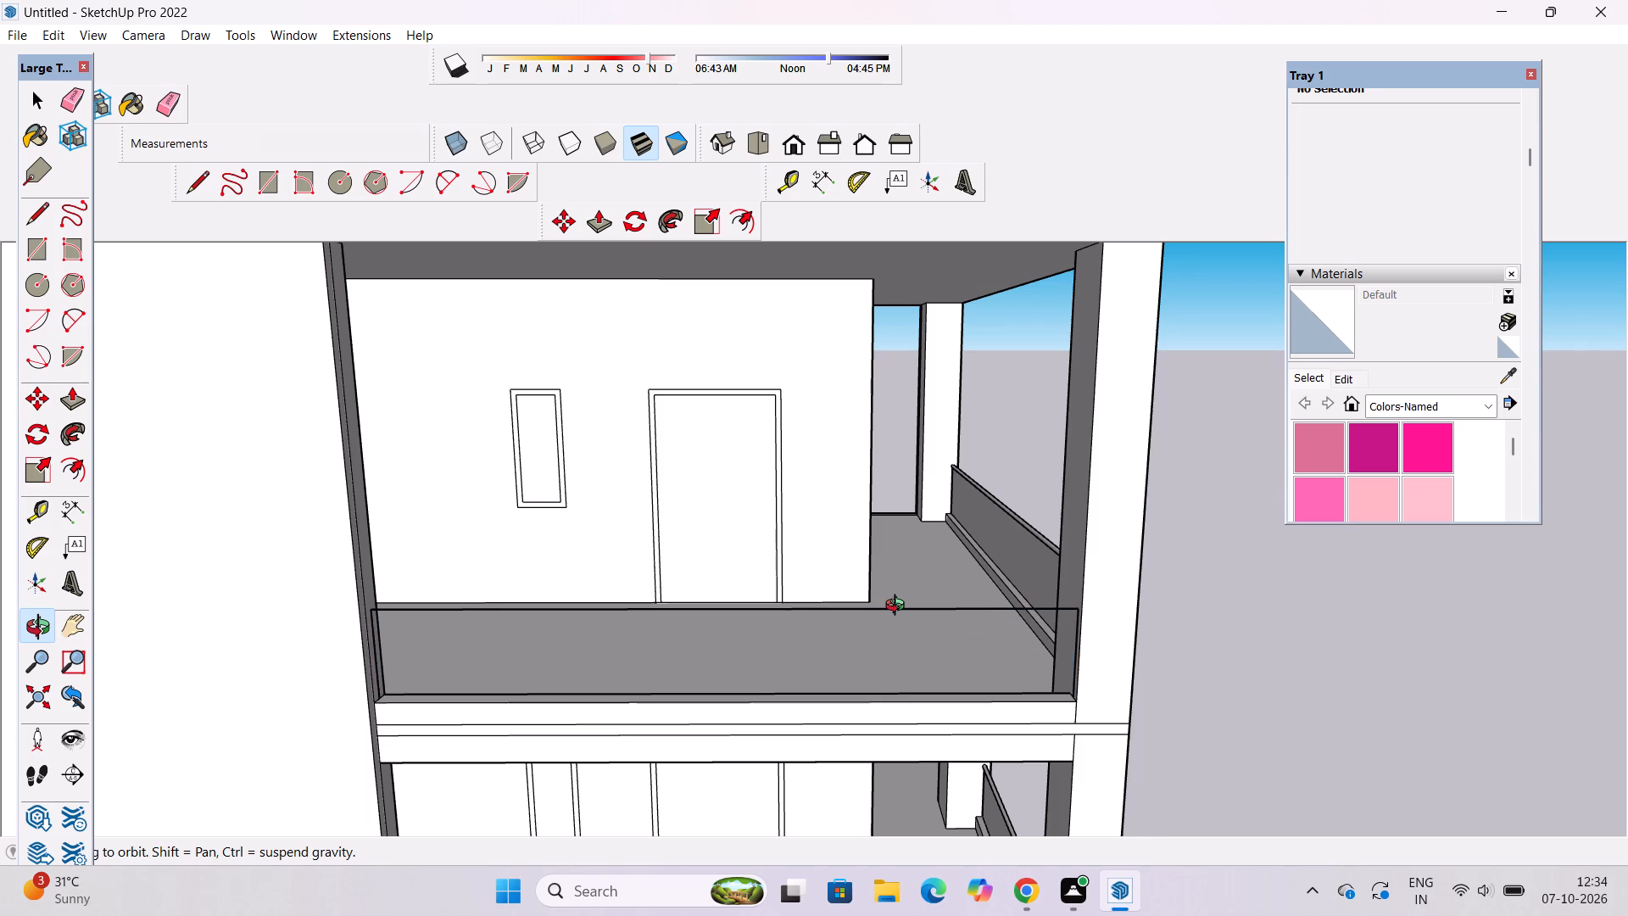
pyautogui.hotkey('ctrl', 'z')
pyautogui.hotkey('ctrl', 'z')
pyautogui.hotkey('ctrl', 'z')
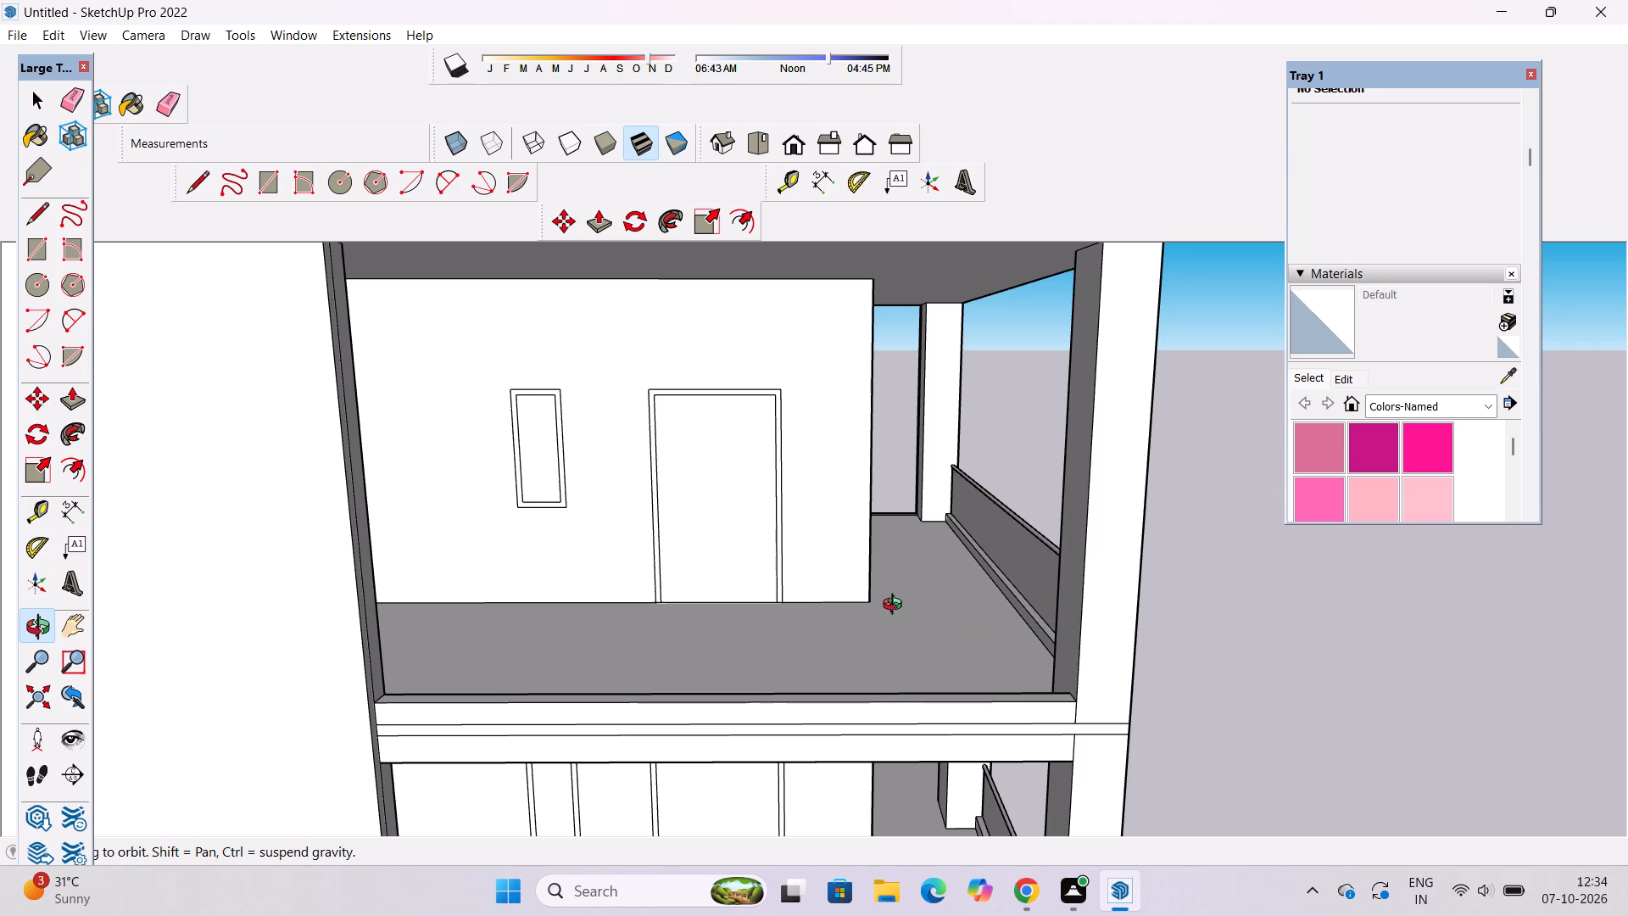
# Draw a 9' vertical line up the corner column's inner face from the middle of the sill's end edge.
pyautogui.moveTo(896, 611); pyautogui.dragTo(942, 656)
pyautogui.keyDown('shift'); pyautogui.moveTo(913, 673); pyautogui.dragTo(834, 673); pyautogui.keyUp('shift')
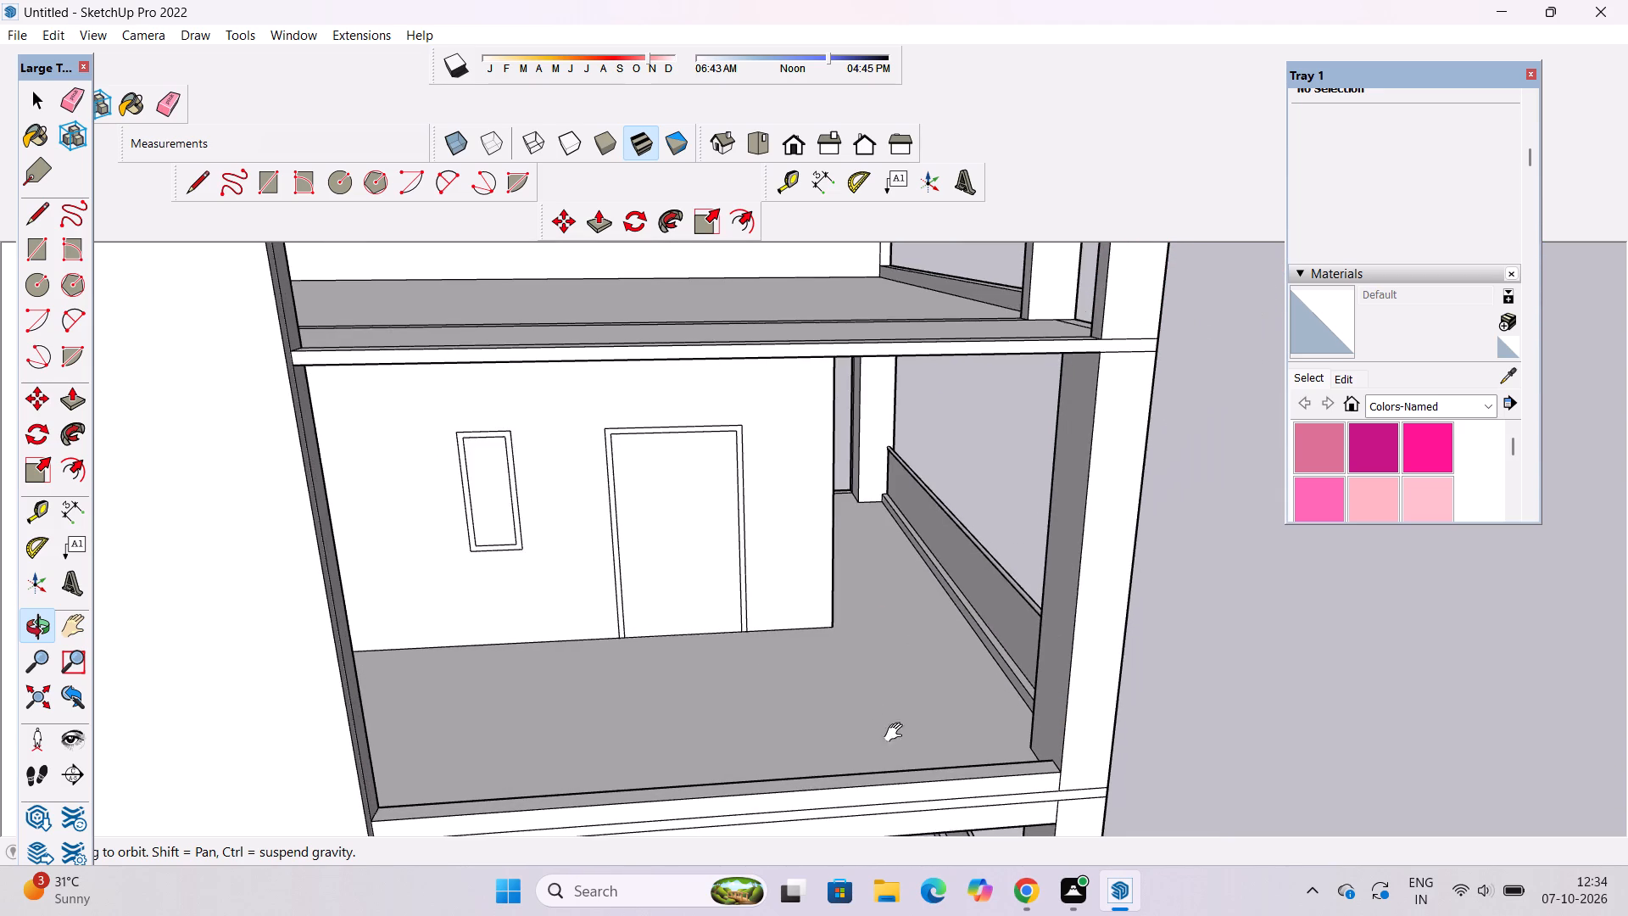
pyautogui.scroll(1, 901, 740)
pyautogui.keyDown('shift'); pyautogui.moveTo(901, 750); pyautogui.dragTo(848, 600); pyautogui.keyUp('shift')
pyautogui.scroll(4, 898, 671)
pyautogui.moveTo(932, 673); pyautogui.dragTo(958, 727)
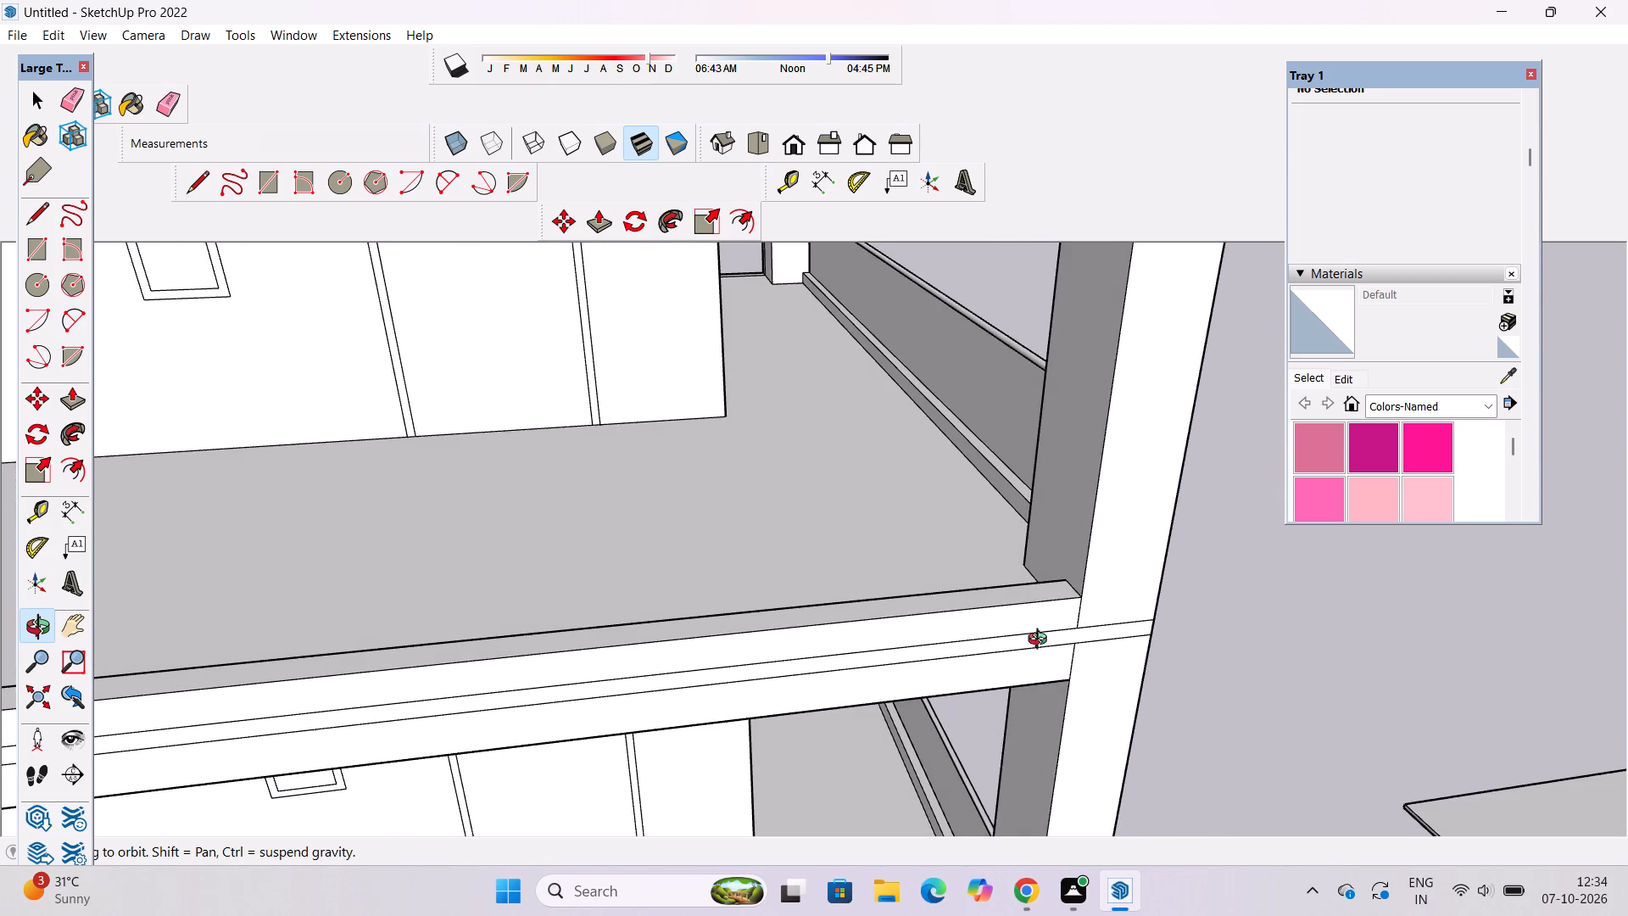
pyautogui.scroll(3, 1062, 626)
pyautogui.keyDown('shift'); pyautogui.moveTo(1062, 626); pyautogui.dragTo(873, 673); pyautogui.keyUp('shift')
pyautogui.moveTo(858, 675); pyautogui.dragTo(897, 698)
pyautogui.scroll(3, 928, 662)
pyautogui.keyDown('shift'); pyautogui.moveTo(899, 658); pyautogui.dragTo(932, 740); pyautogui.keyUp('shift')
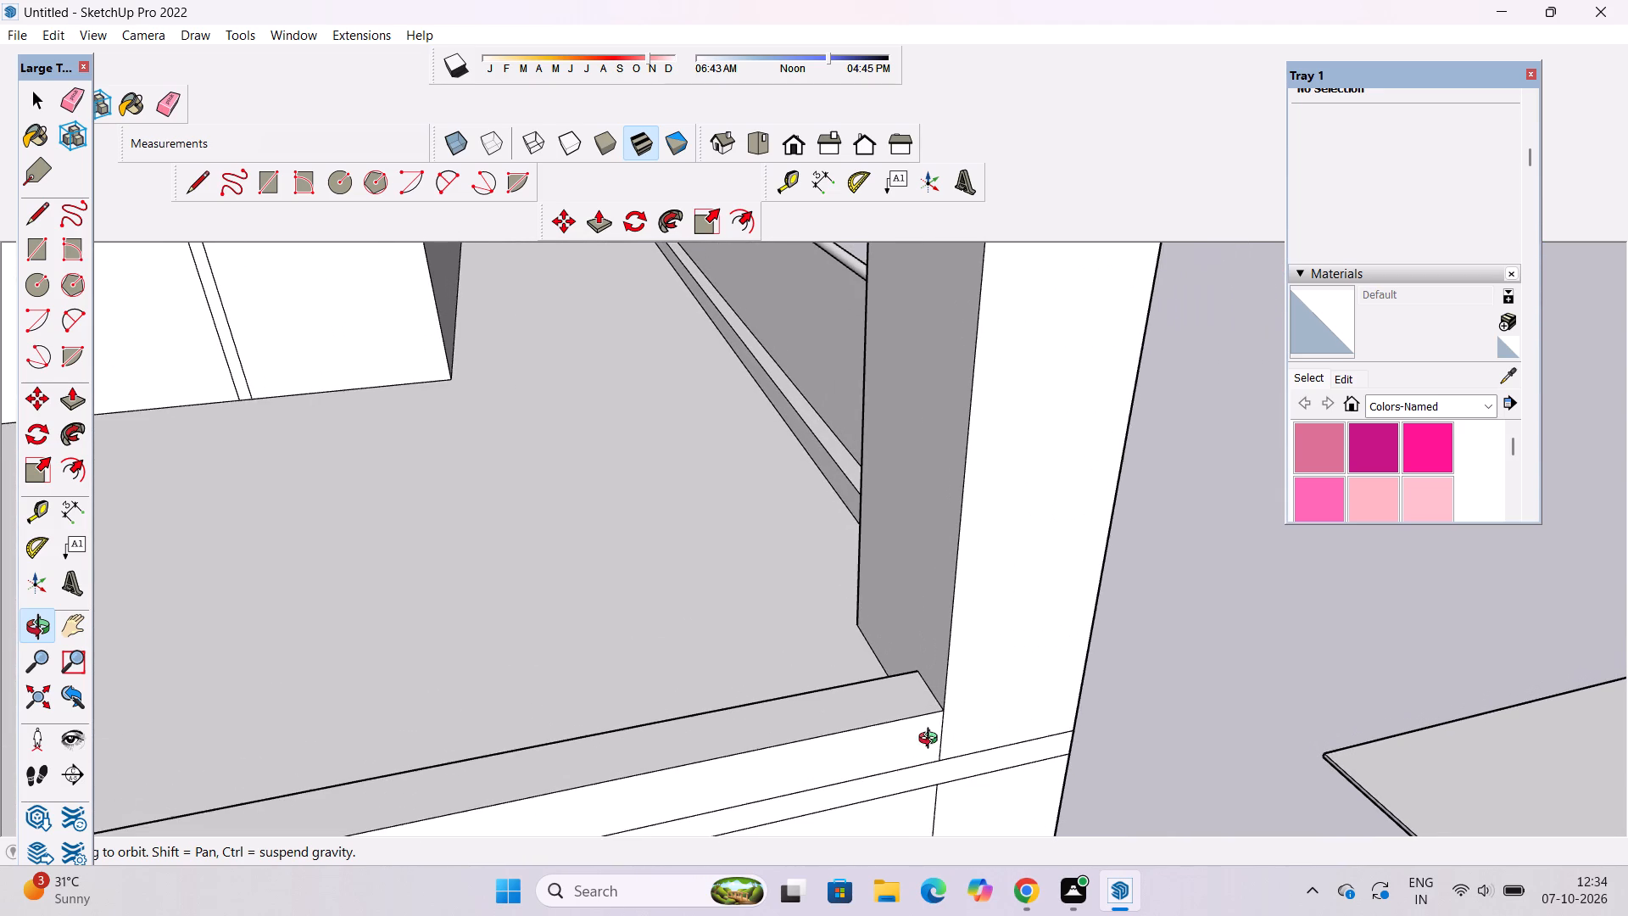
pyautogui.press('l')
pyautogui.scroll(3, 905, 691)
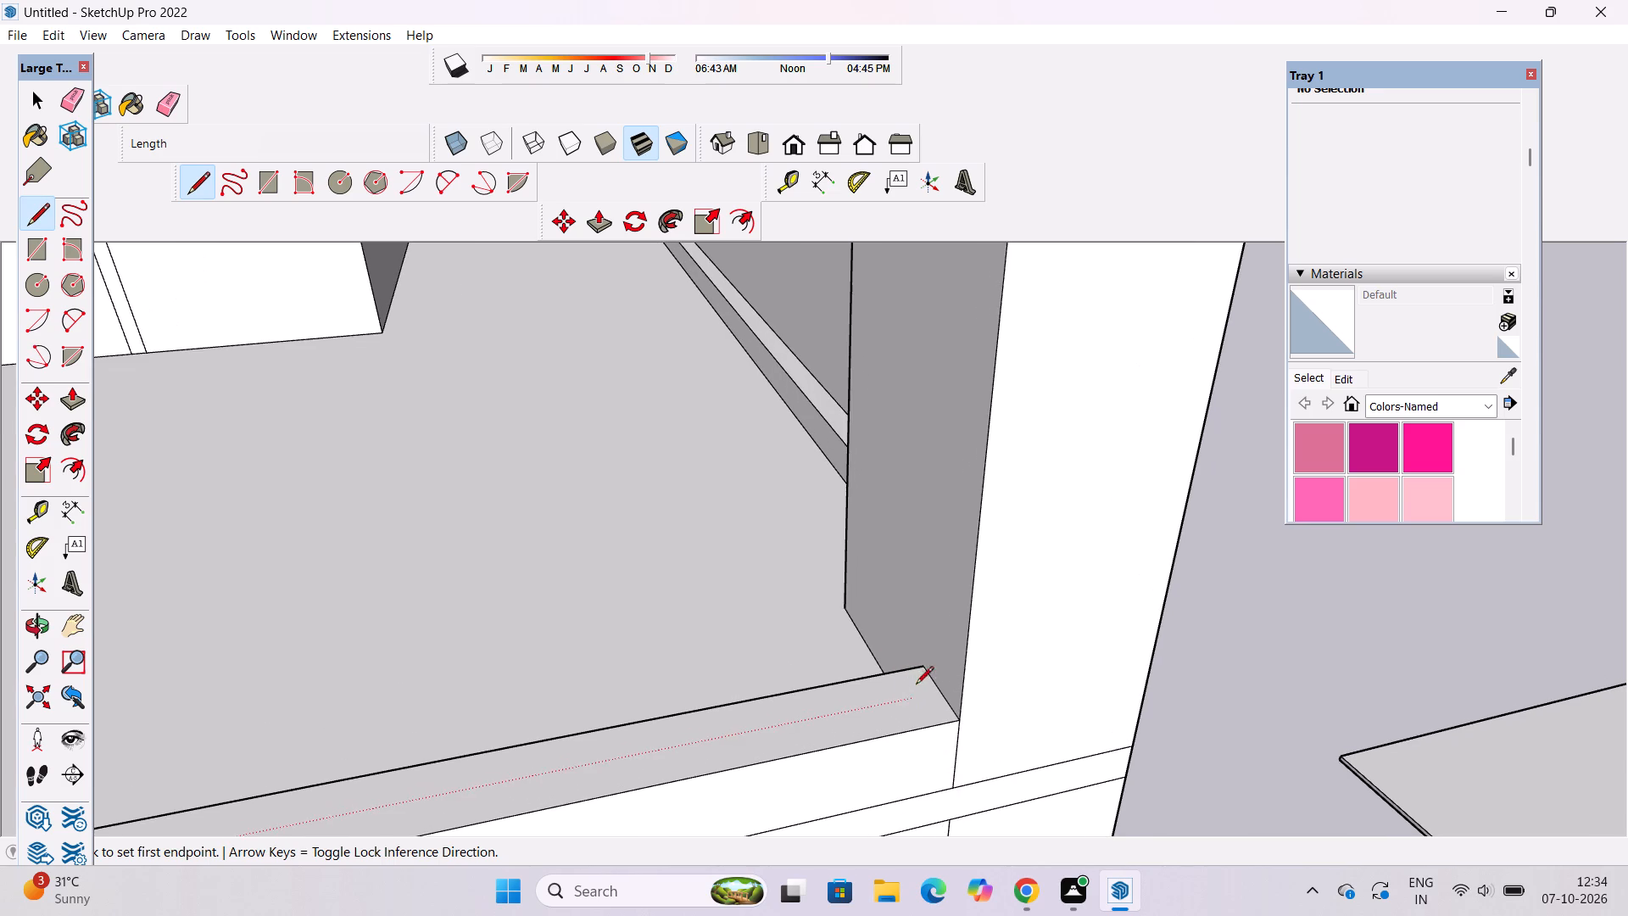
pyautogui.click(941, 695)
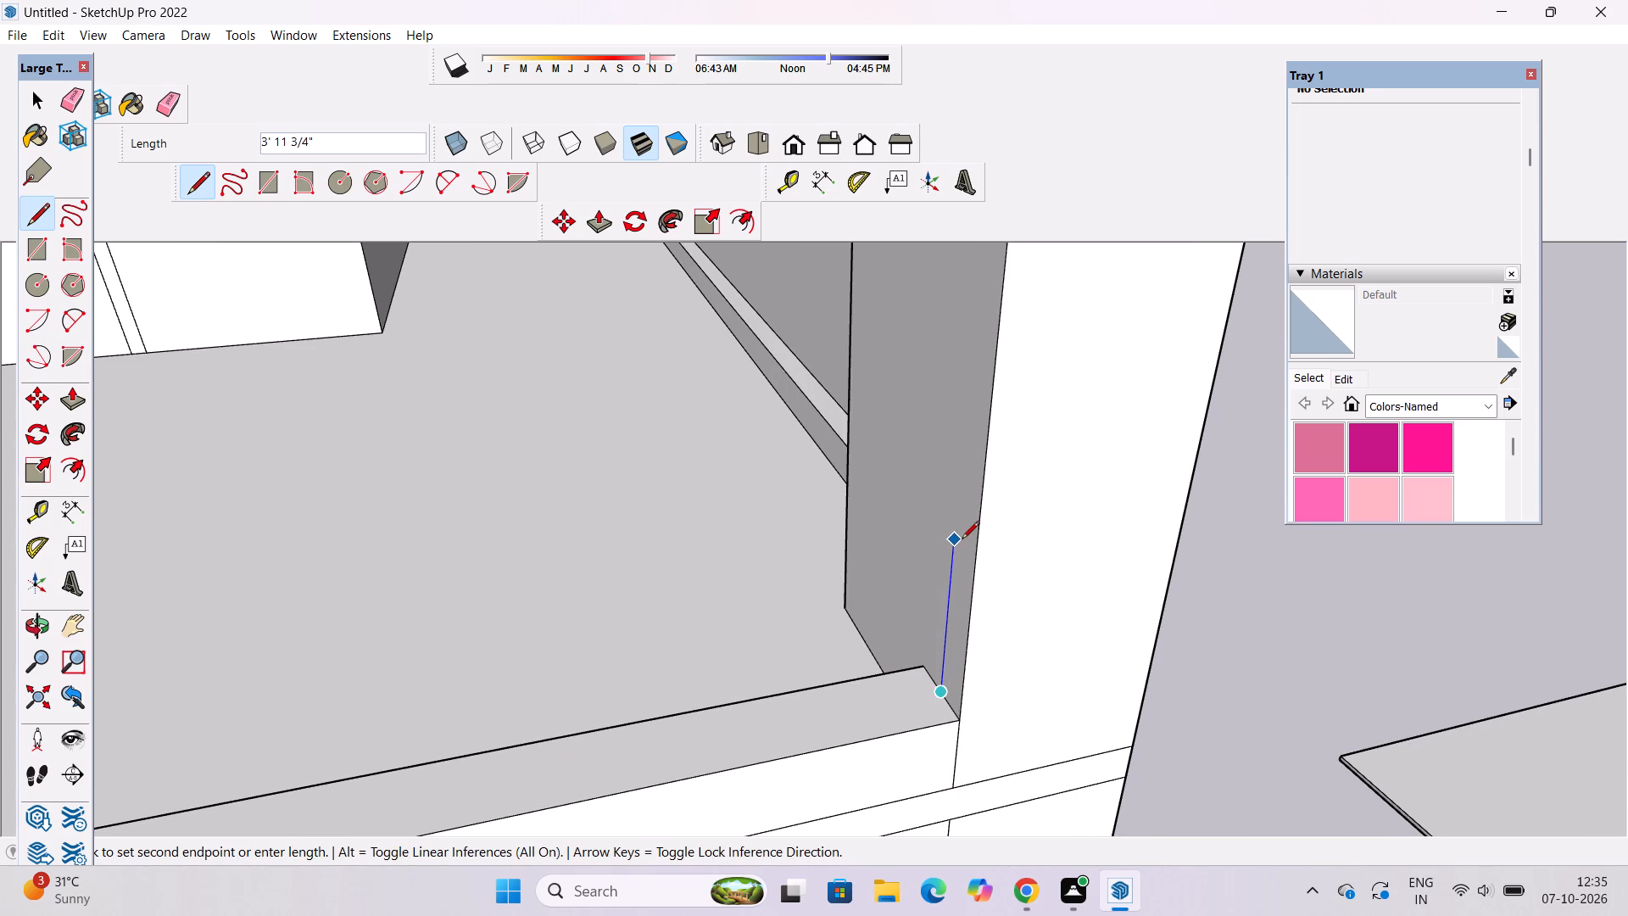
pyautogui.write("9'")
pyautogui.press('Return')
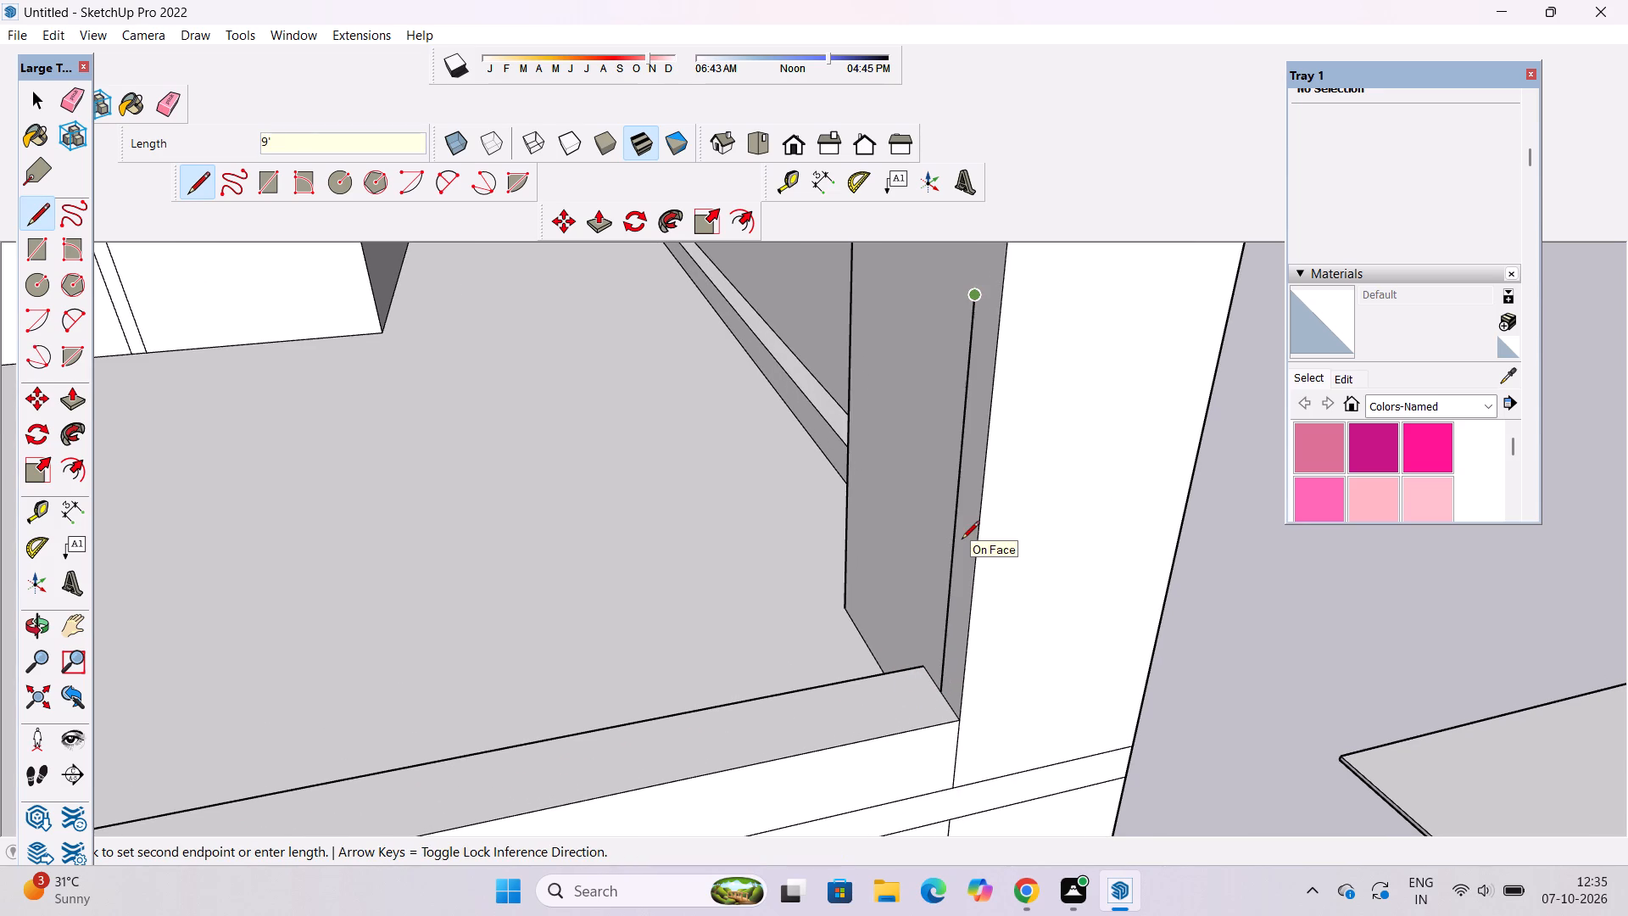
# Draw the panel's top edge, about 60' 3" long, from the vertical line's upper end straight across to the opposite column.
pyautogui.scroll(-4, 963, 545)
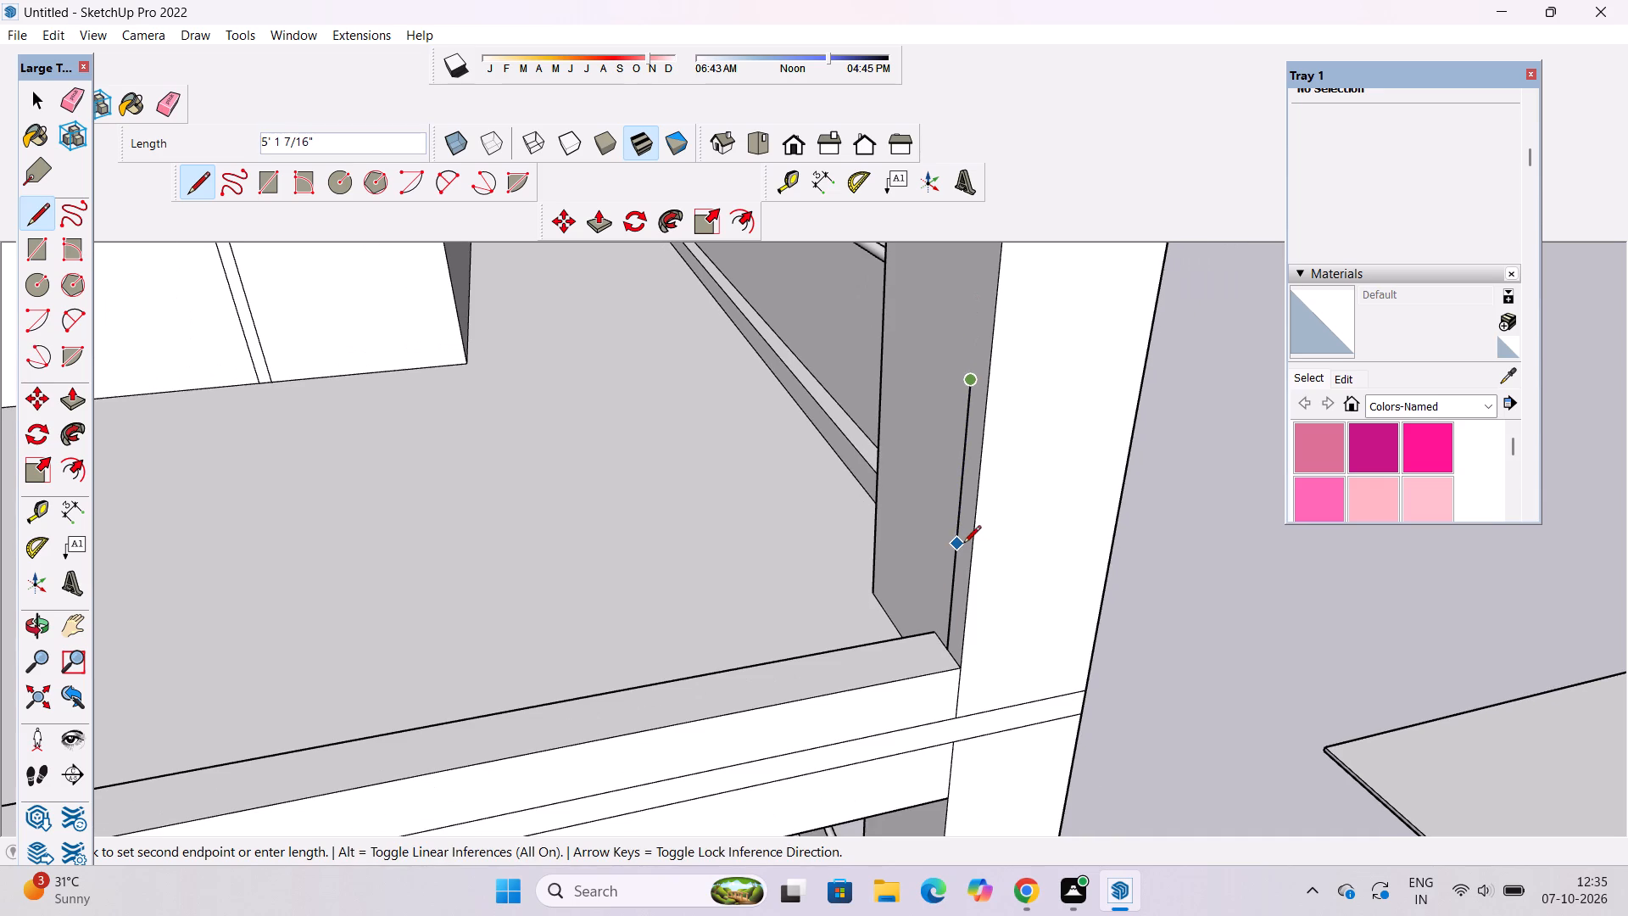
pyautogui.scroll(-1, 810, 570)
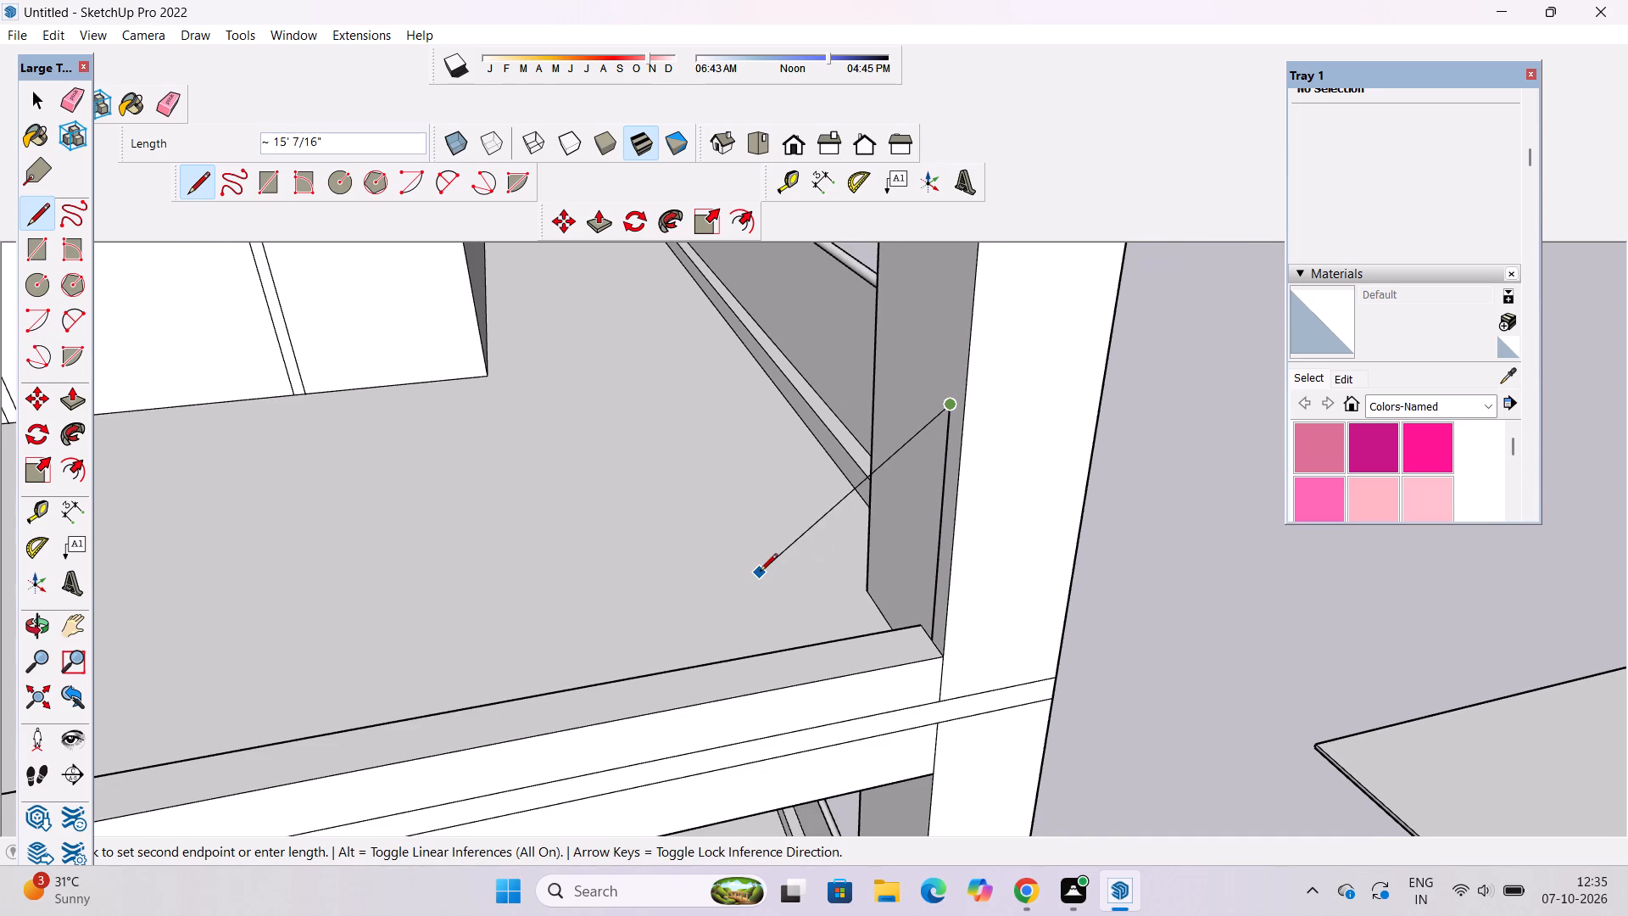
pyautogui.scroll(1, 760, 572)
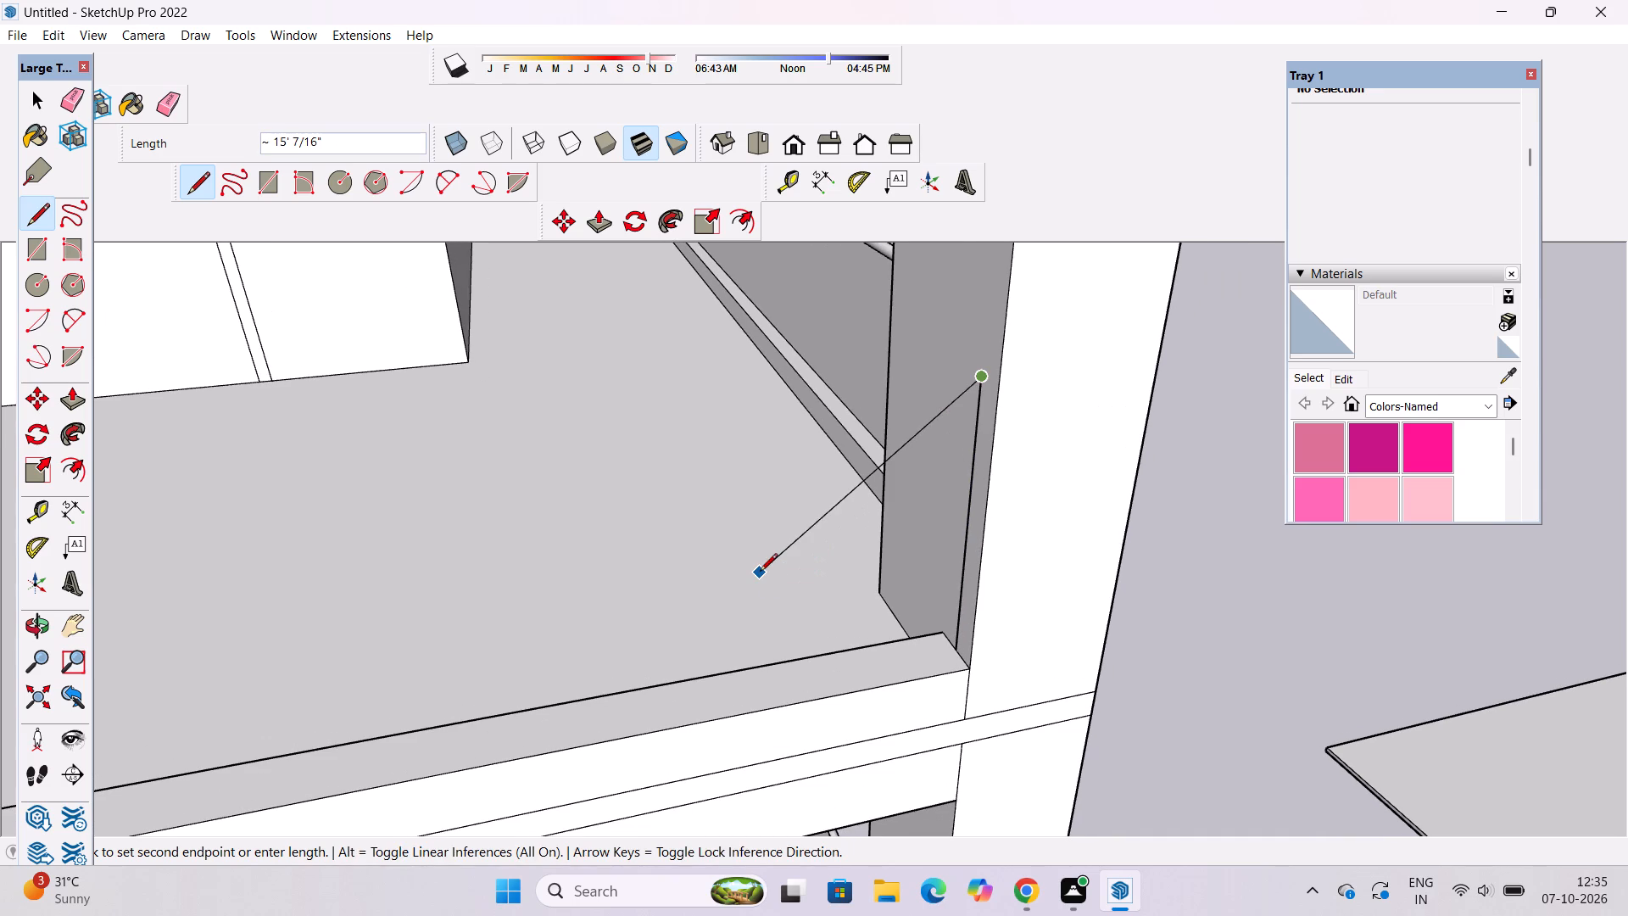
pyautogui.scroll(-2, 760, 572)
pyautogui.scroll(2, 760, 572)
pyautogui.scroll(-2, 760, 572)
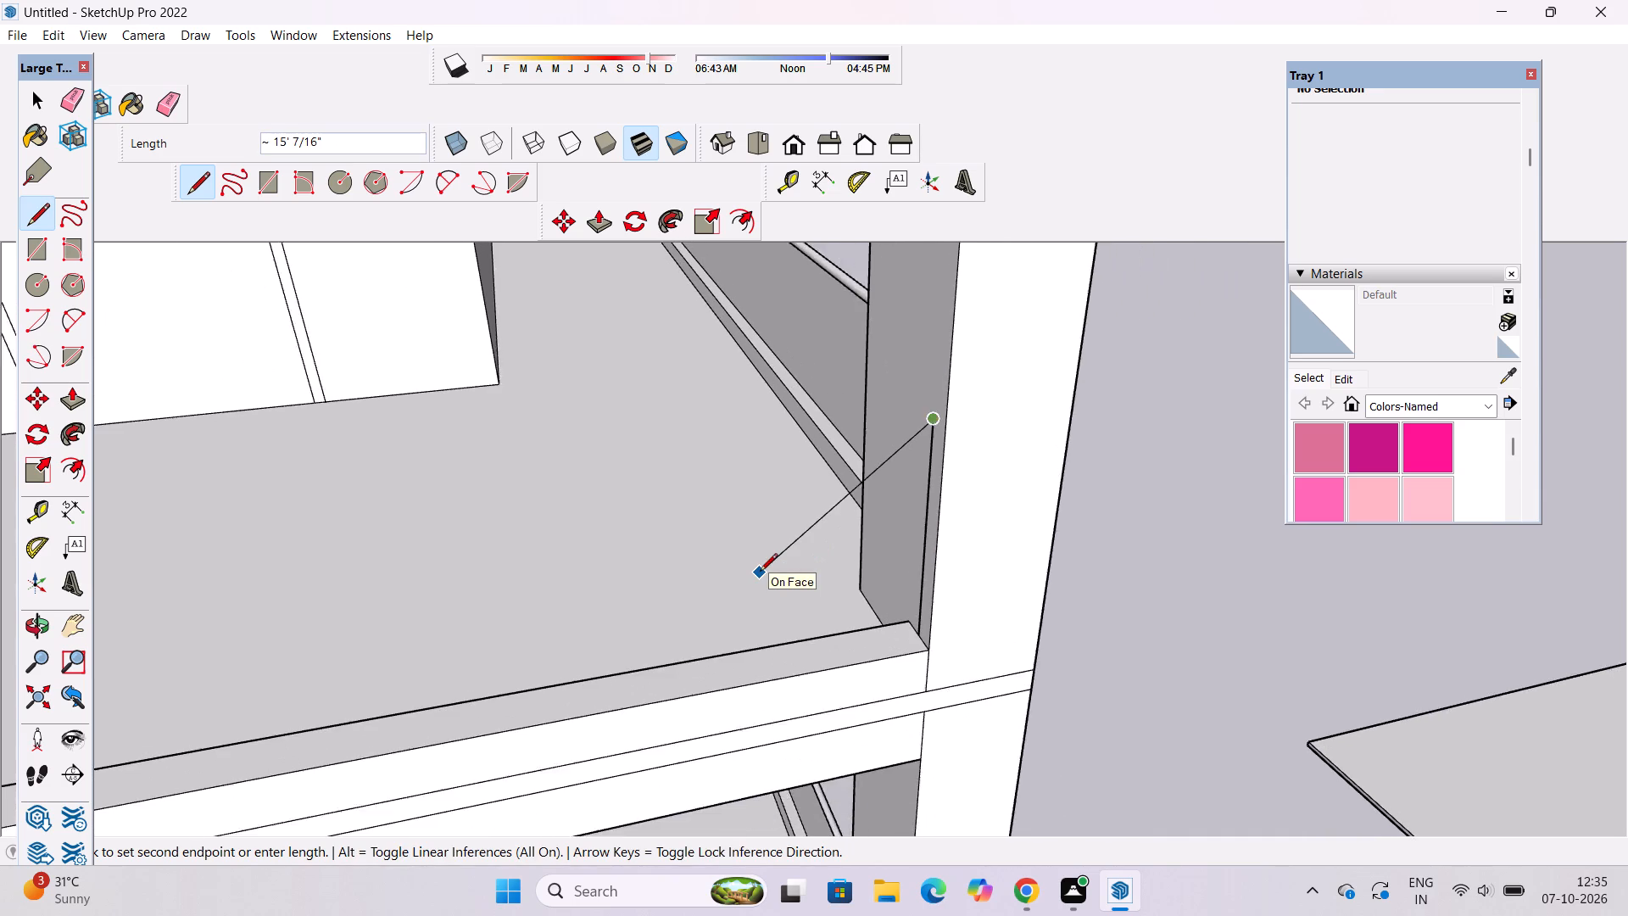
pyautogui.scroll(1, 760, 572)
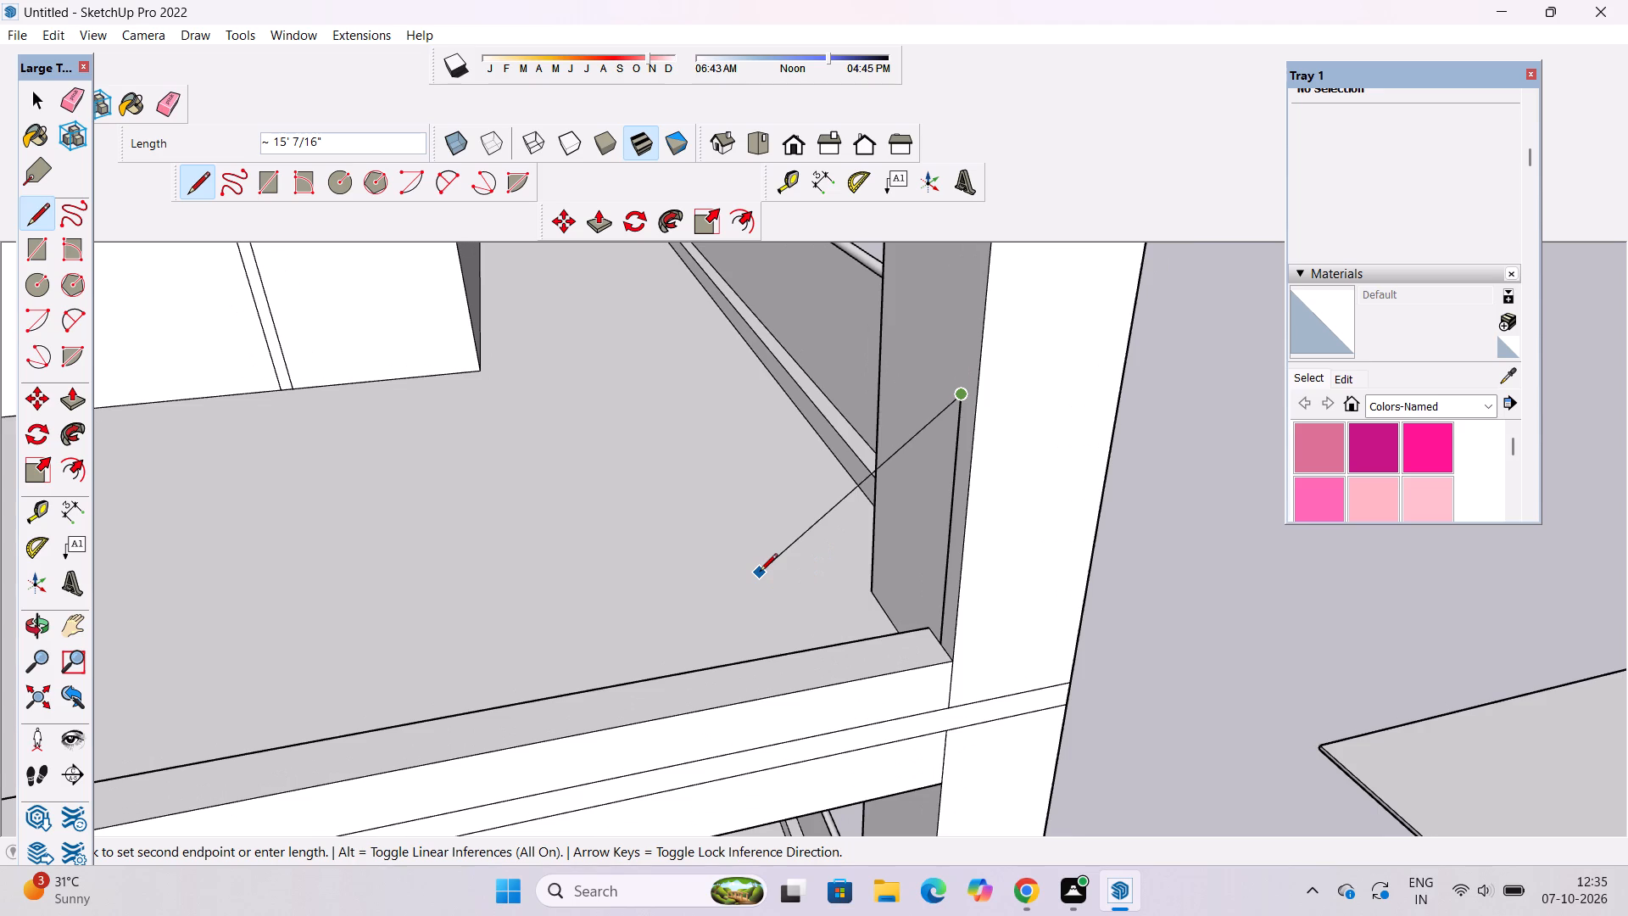
pyautogui.scroll(-3, 760, 572)
pyautogui.press('o')
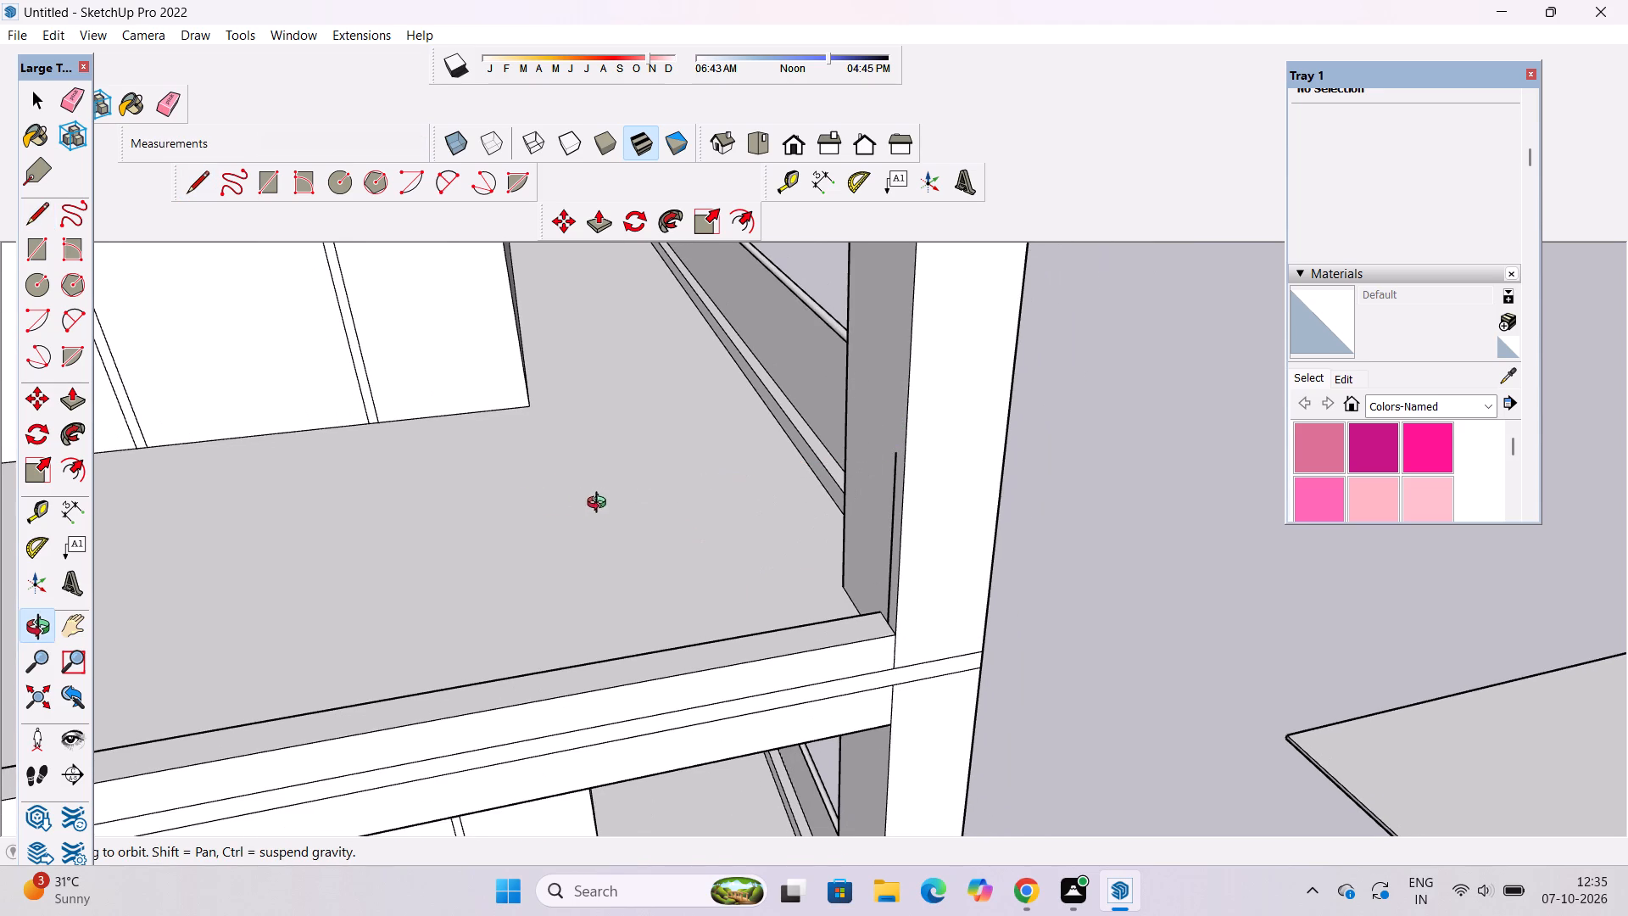
pyautogui.scroll(-3, 606, 503)
pyautogui.moveTo(687, 556); pyautogui.dragTo(500, 545)
pyautogui.keyDown('shift'); pyautogui.moveTo(500, 545); pyautogui.dragTo(827, 756); pyautogui.keyUp('shift')
pyautogui.scroll(-4, 778, 698)
pyautogui.keyDown('shift'); pyautogui.moveTo(772, 712); pyautogui.dragTo(791, 808); pyautogui.keyUp('shift')
pyautogui.moveTo(785, 794); pyautogui.dragTo(779, 752)
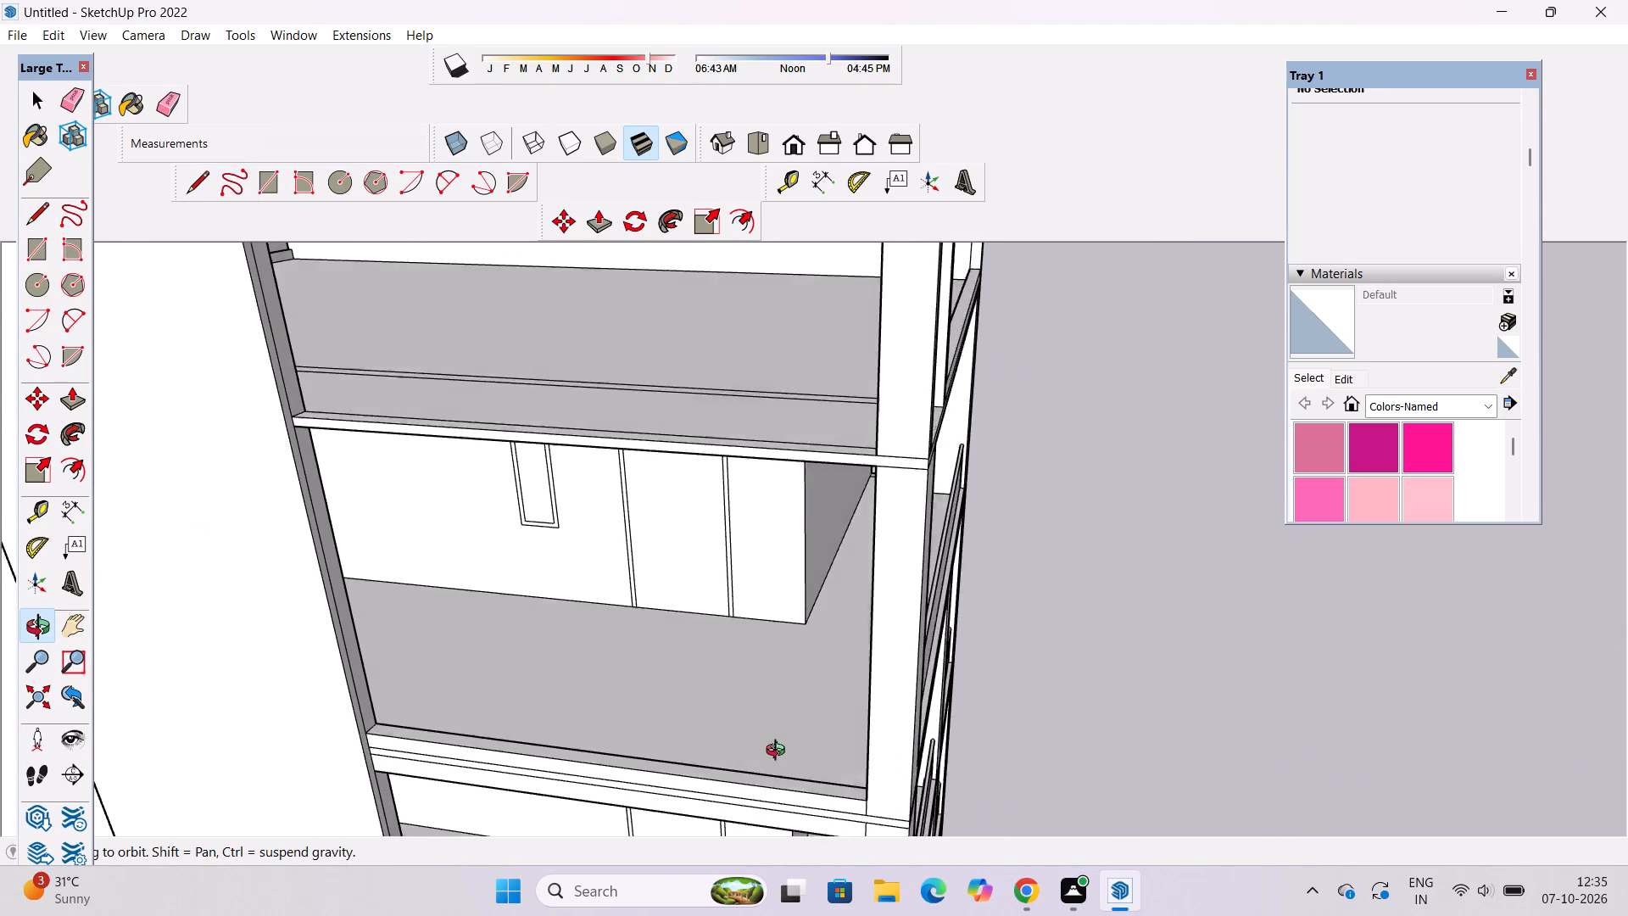
pyautogui.moveTo(779, 752); pyautogui.dragTo(779, 746)
pyautogui.scroll(3, 686, 757)
pyautogui.keyDown('shift'); pyautogui.moveTo(686, 757); pyautogui.dragTo(706, 761); pyautogui.keyUp('shift')
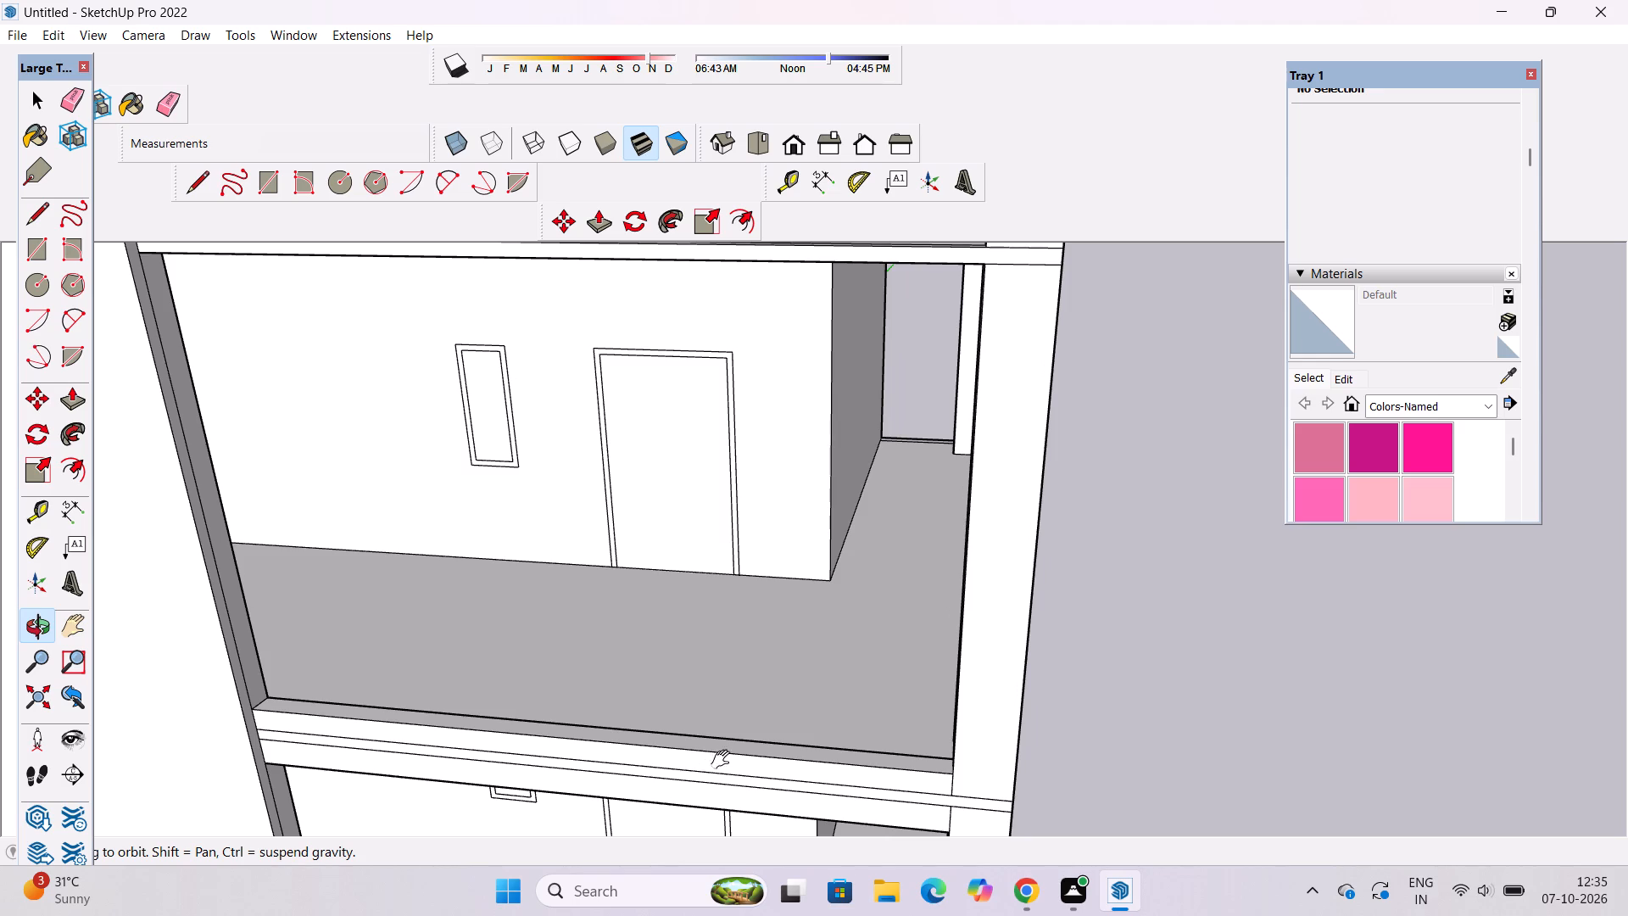
pyautogui.press('l')
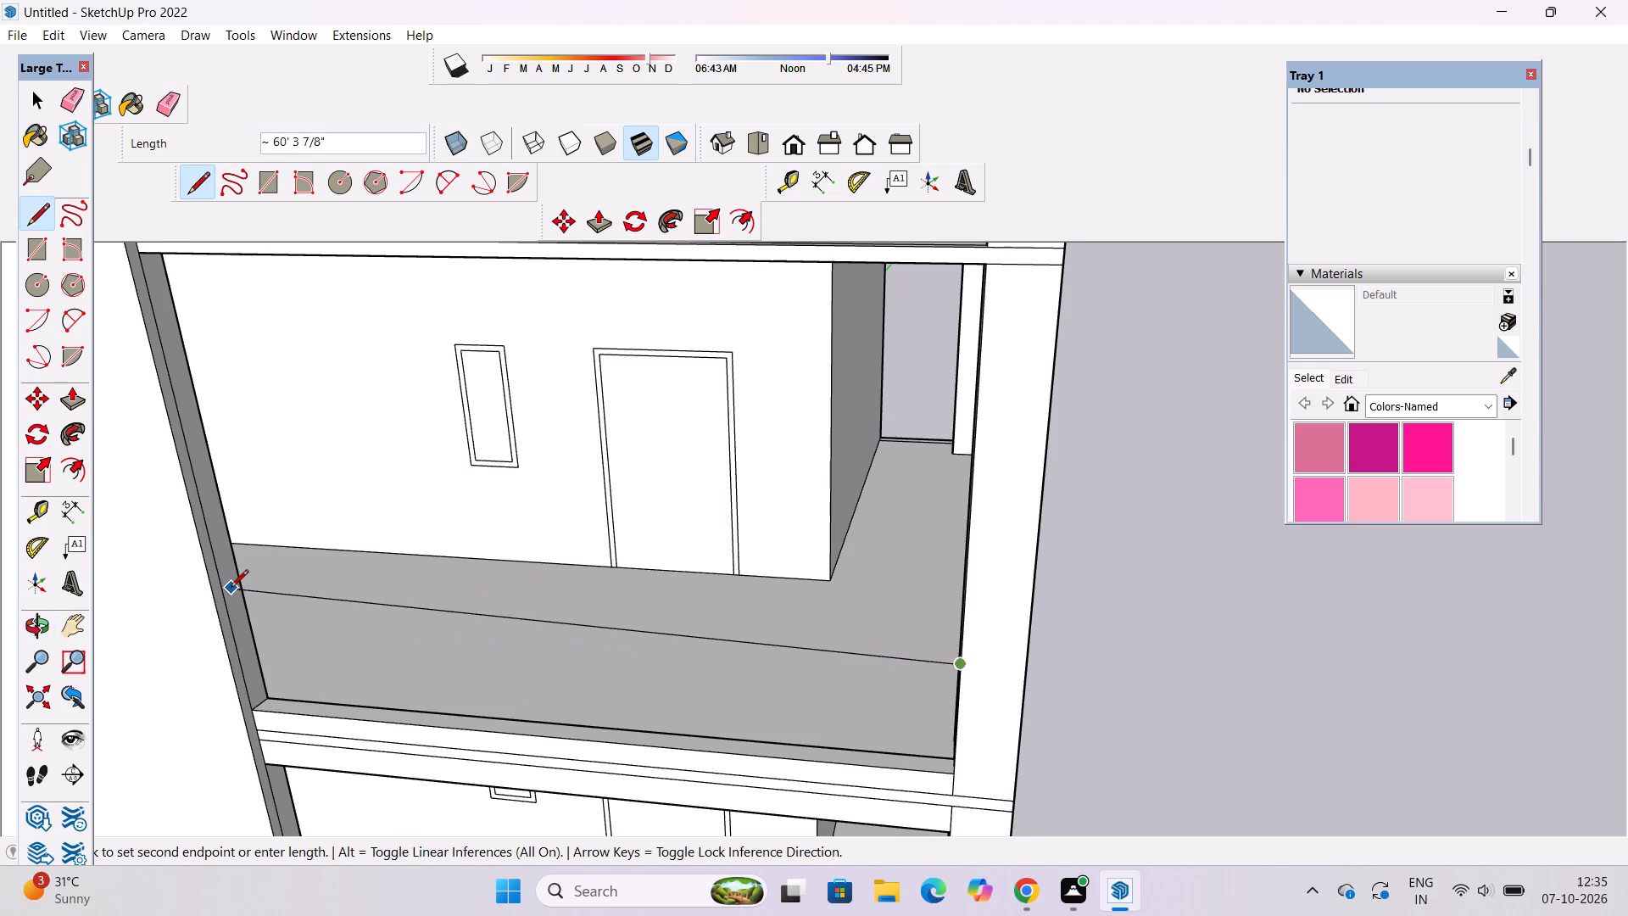
pyautogui.scroll(4, 231, 589)
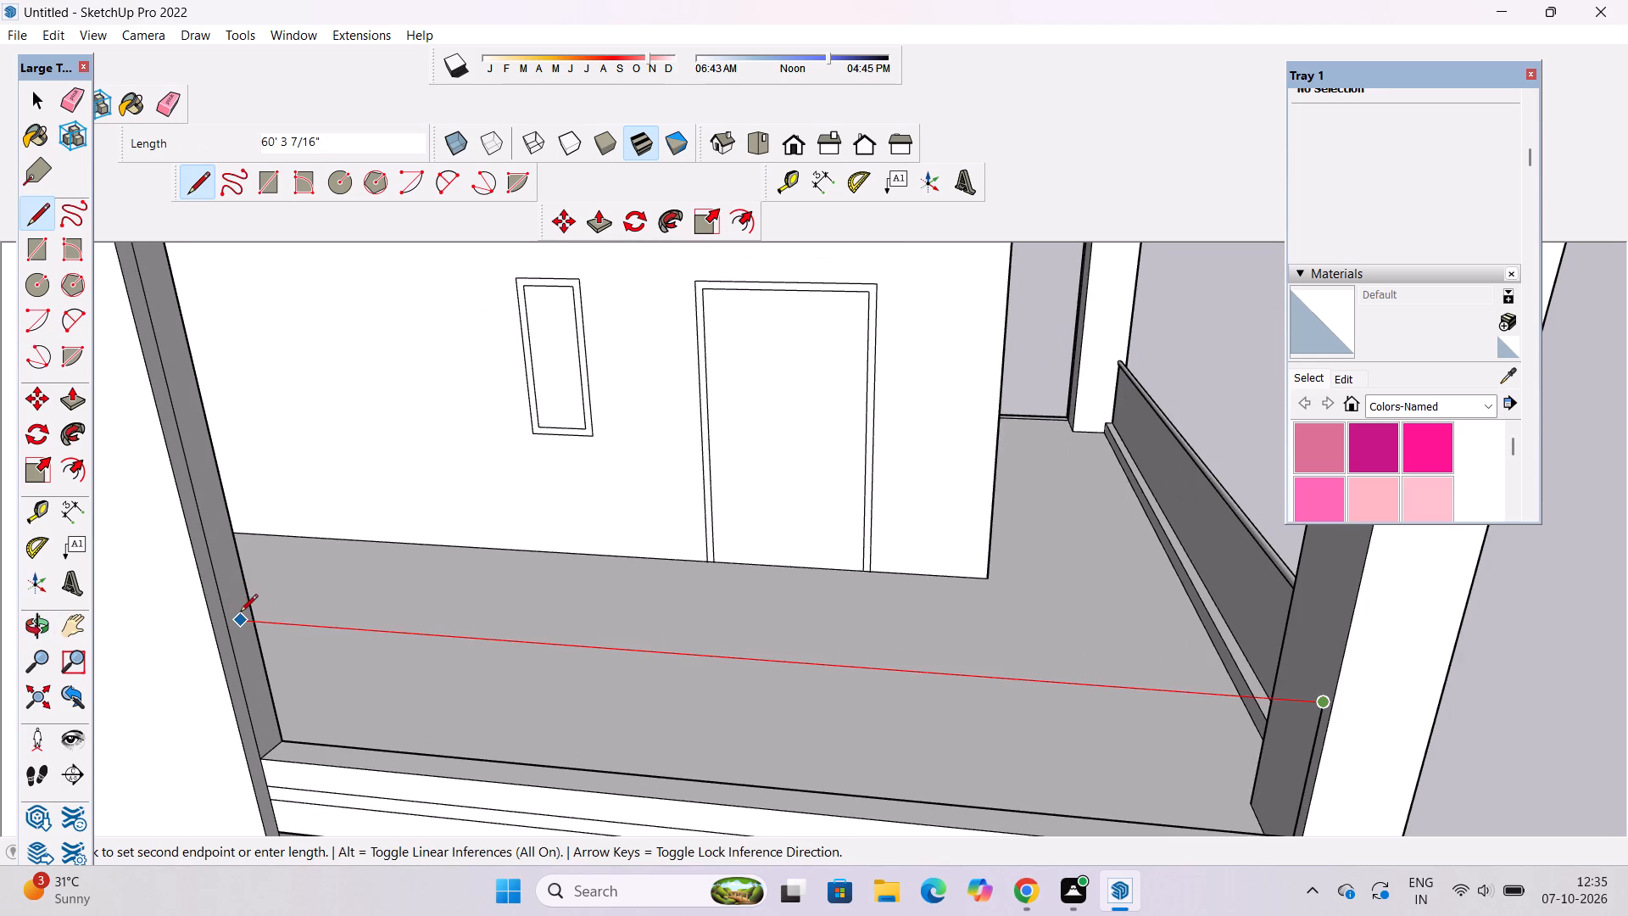
pyautogui.click(240, 621)
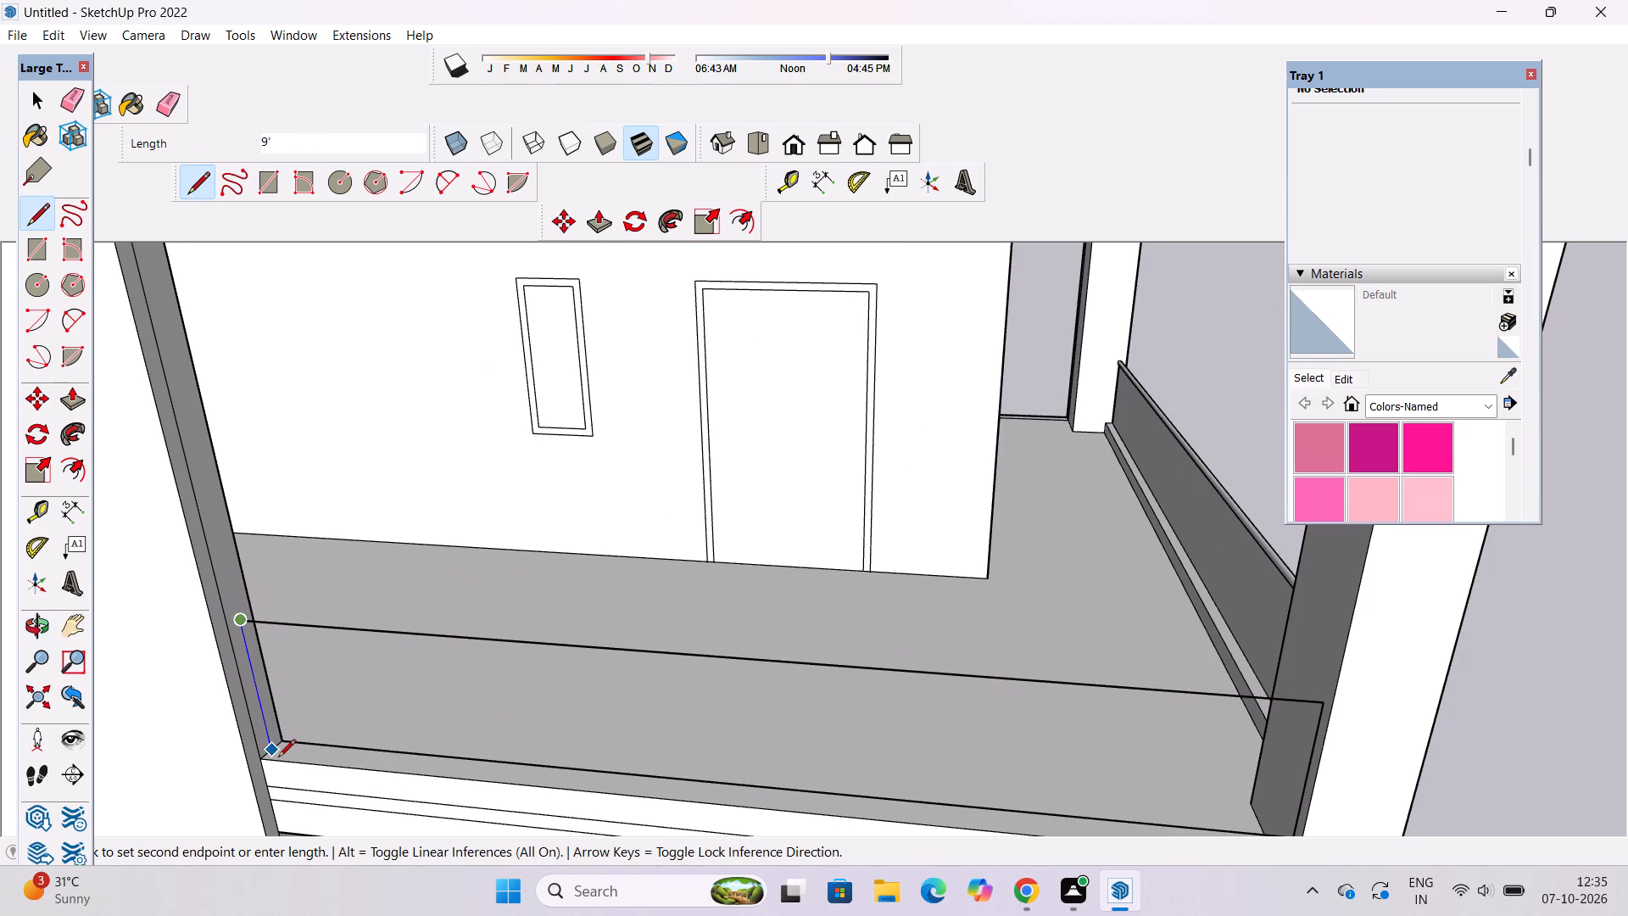
# Draw a 9' vertical line down the opposite column's inner face to the middle of the sill's end edge.
pyautogui.scroll(9, 272, 761)
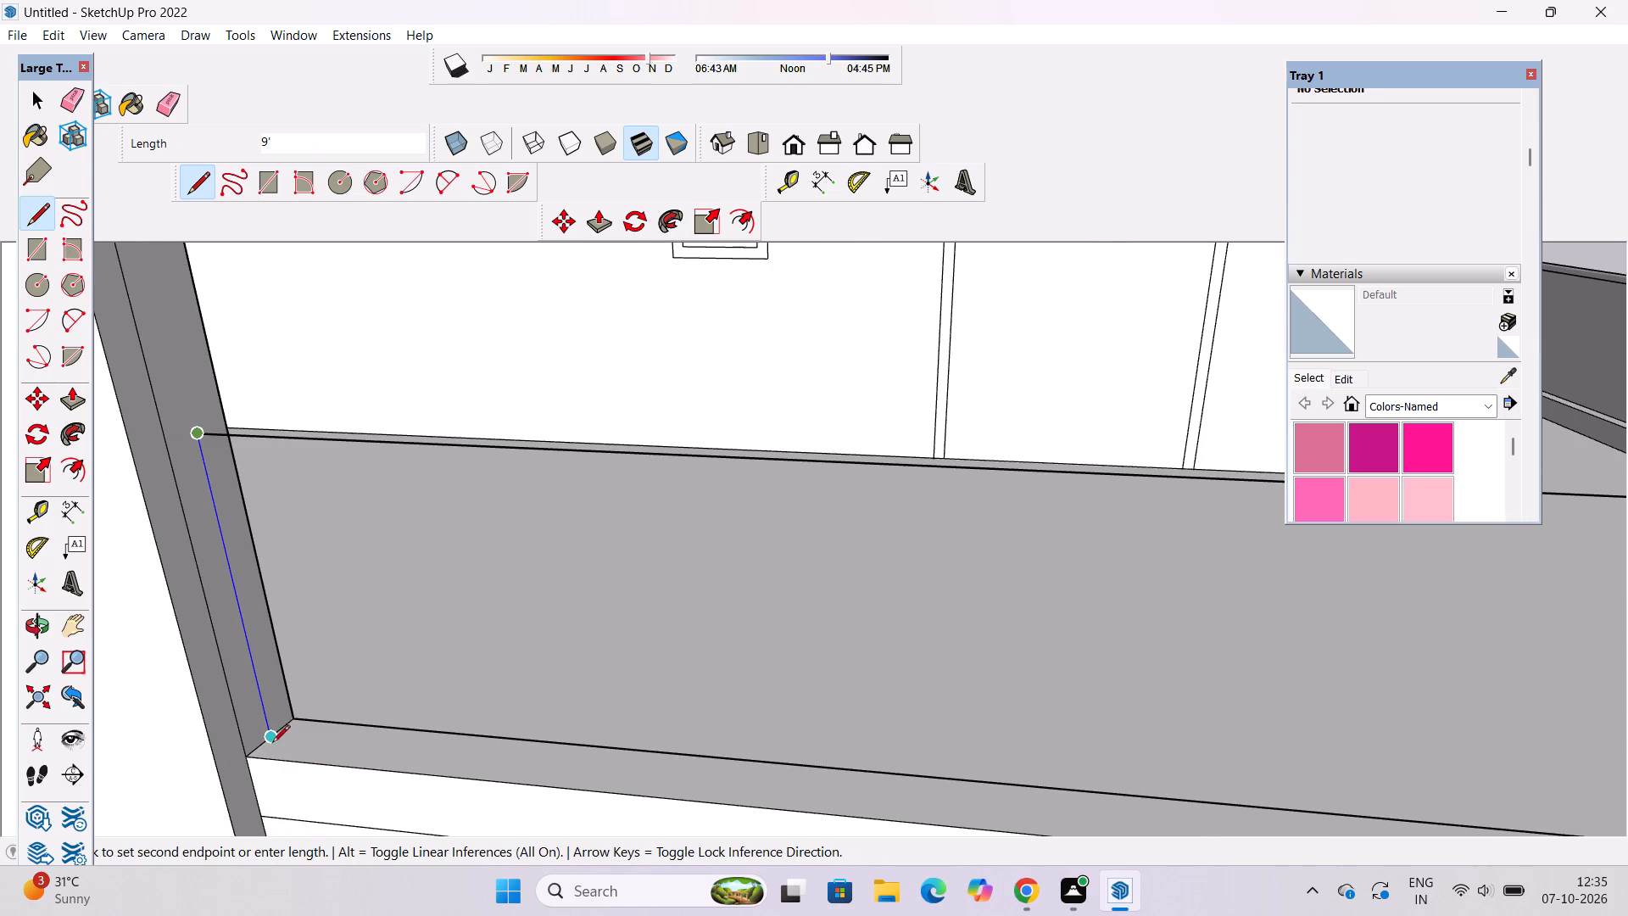
pyautogui.click(273, 737)
pyautogui.scroll(-6, 383, 741)
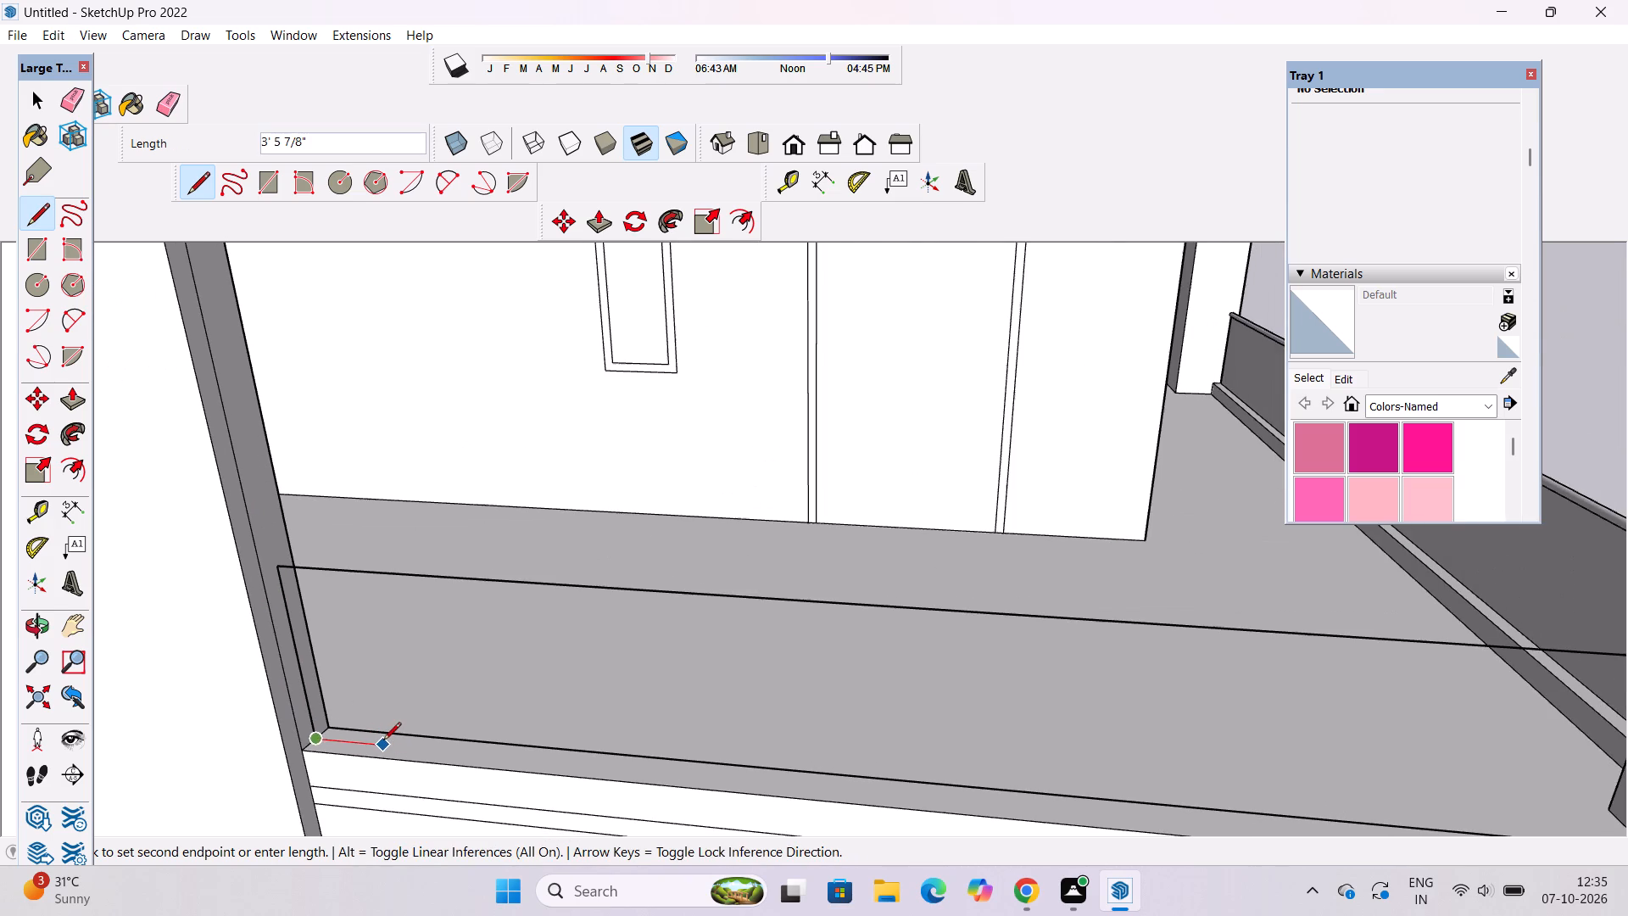
# Close the panel face with a line about 60' 3" along the middle of the sill between the two columns.
pyautogui.press('o')
pyautogui.moveTo(295, 741); pyautogui.dragTo(473, 749)
pyautogui.keyDown('shift'); pyautogui.moveTo(483, 740); pyautogui.dragTo(309, 701); pyautogui.keyUp('shift')
pyautogui.keyDown('shift'); pyautogui.scroll(-4, 310, 695); pyautogui.keyUp('shift')
pyautogui.keyDown('shift'); pyautogui.moveTo(336, 709); pyautogui.dragTo(332, 683); pyautogui.keyUp('shift')
pyautogui.moveTo(321, 692); pyautogui.dragTo(308, 715)
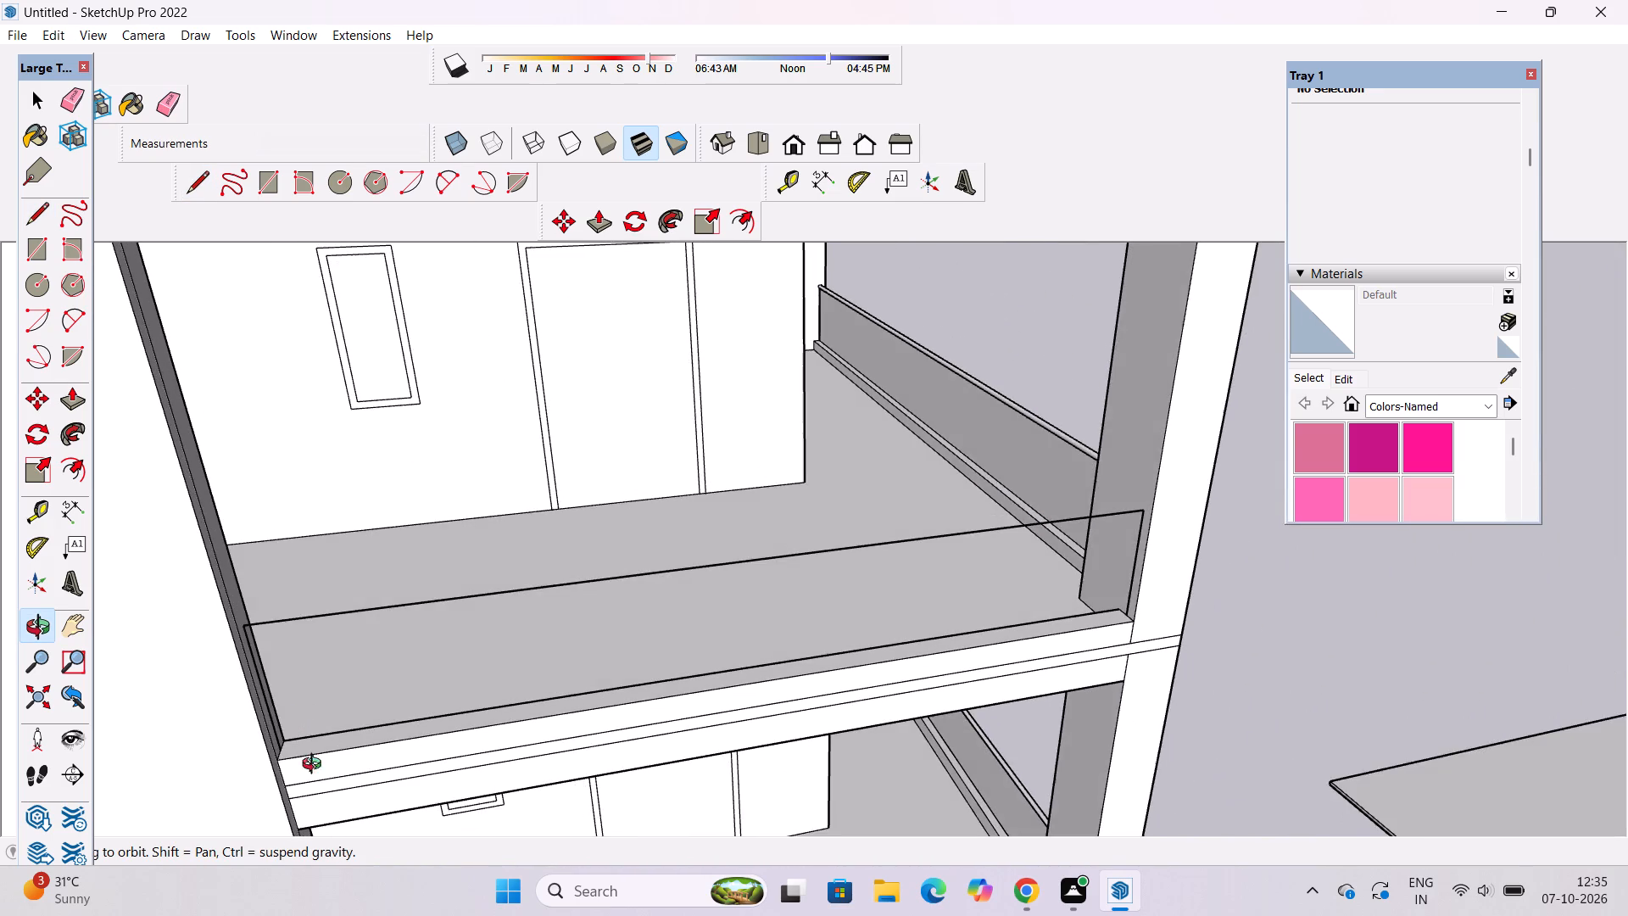
pyautogui.scroll(3, 335, 793)
pyautogui.keyDown('shift'); pyautogui.moveTo(382, 740); pyautogui.dragTo(246, 756); pyautogui.keyUp('shift')
pyautogui.press('l')
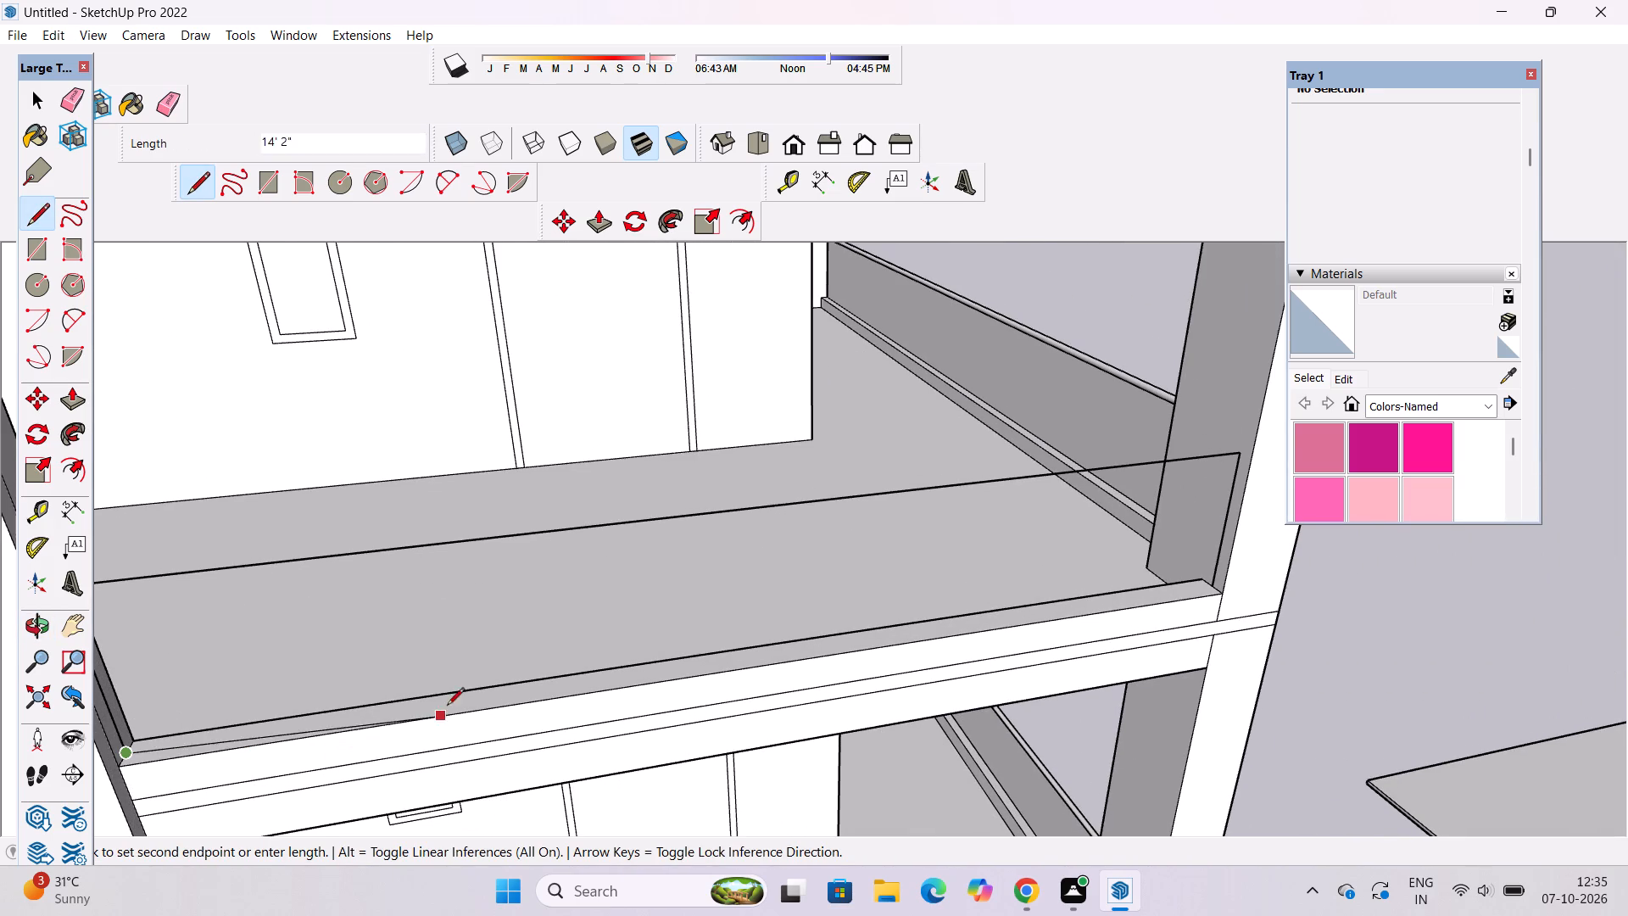
pyautogui.scroll(-3, 574, 688)
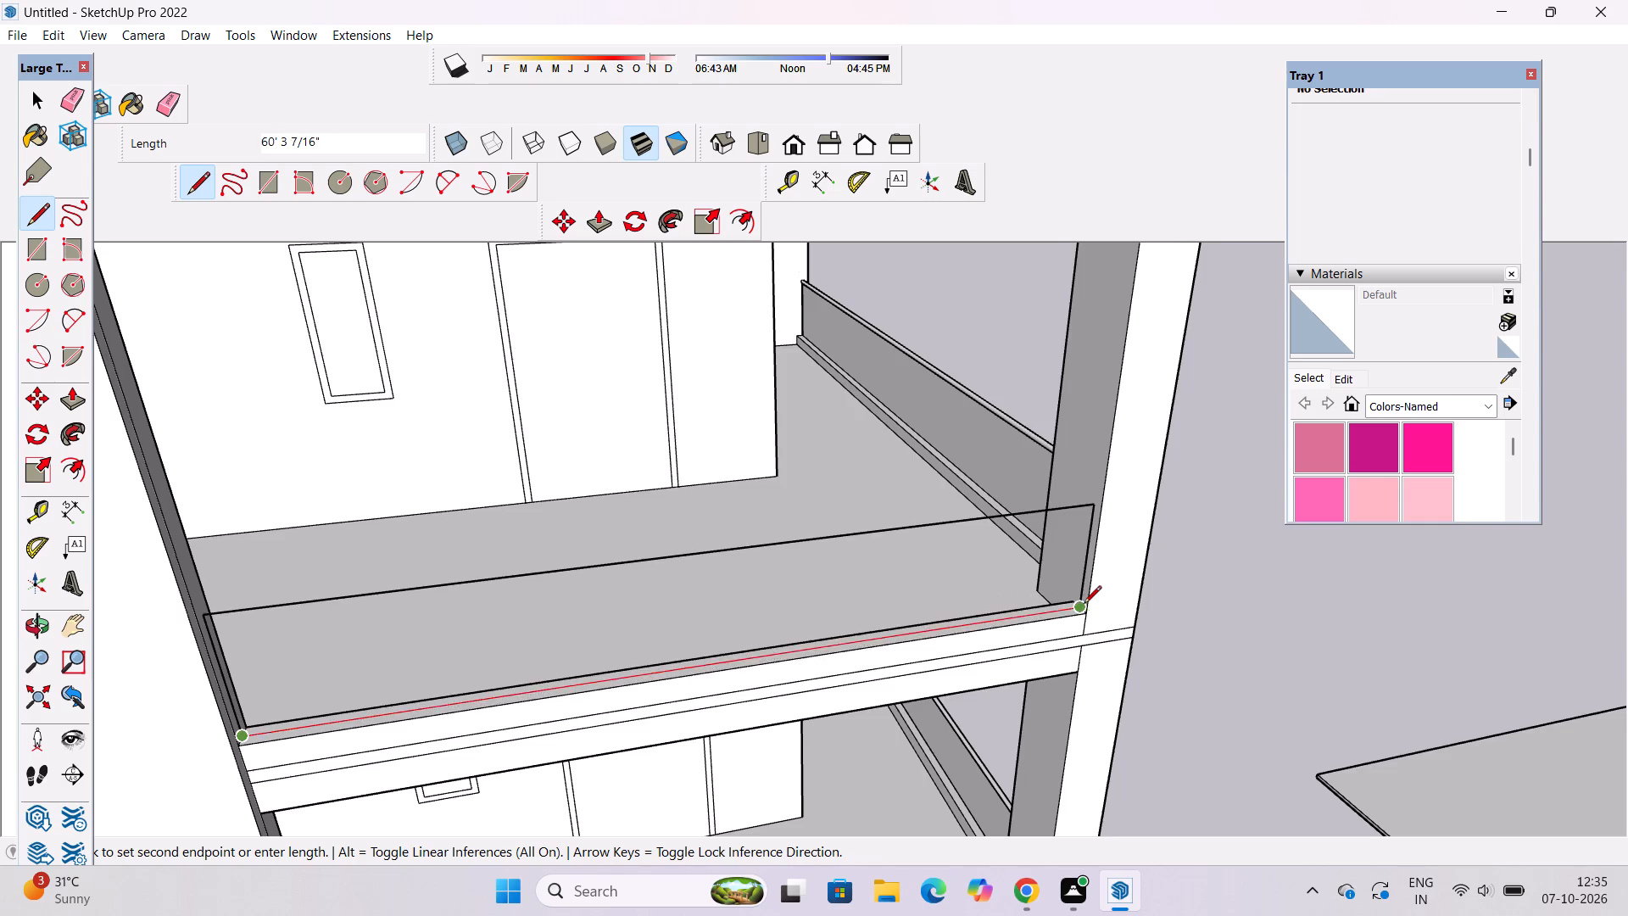
pyautogui.scroll(13, 1073, 605)
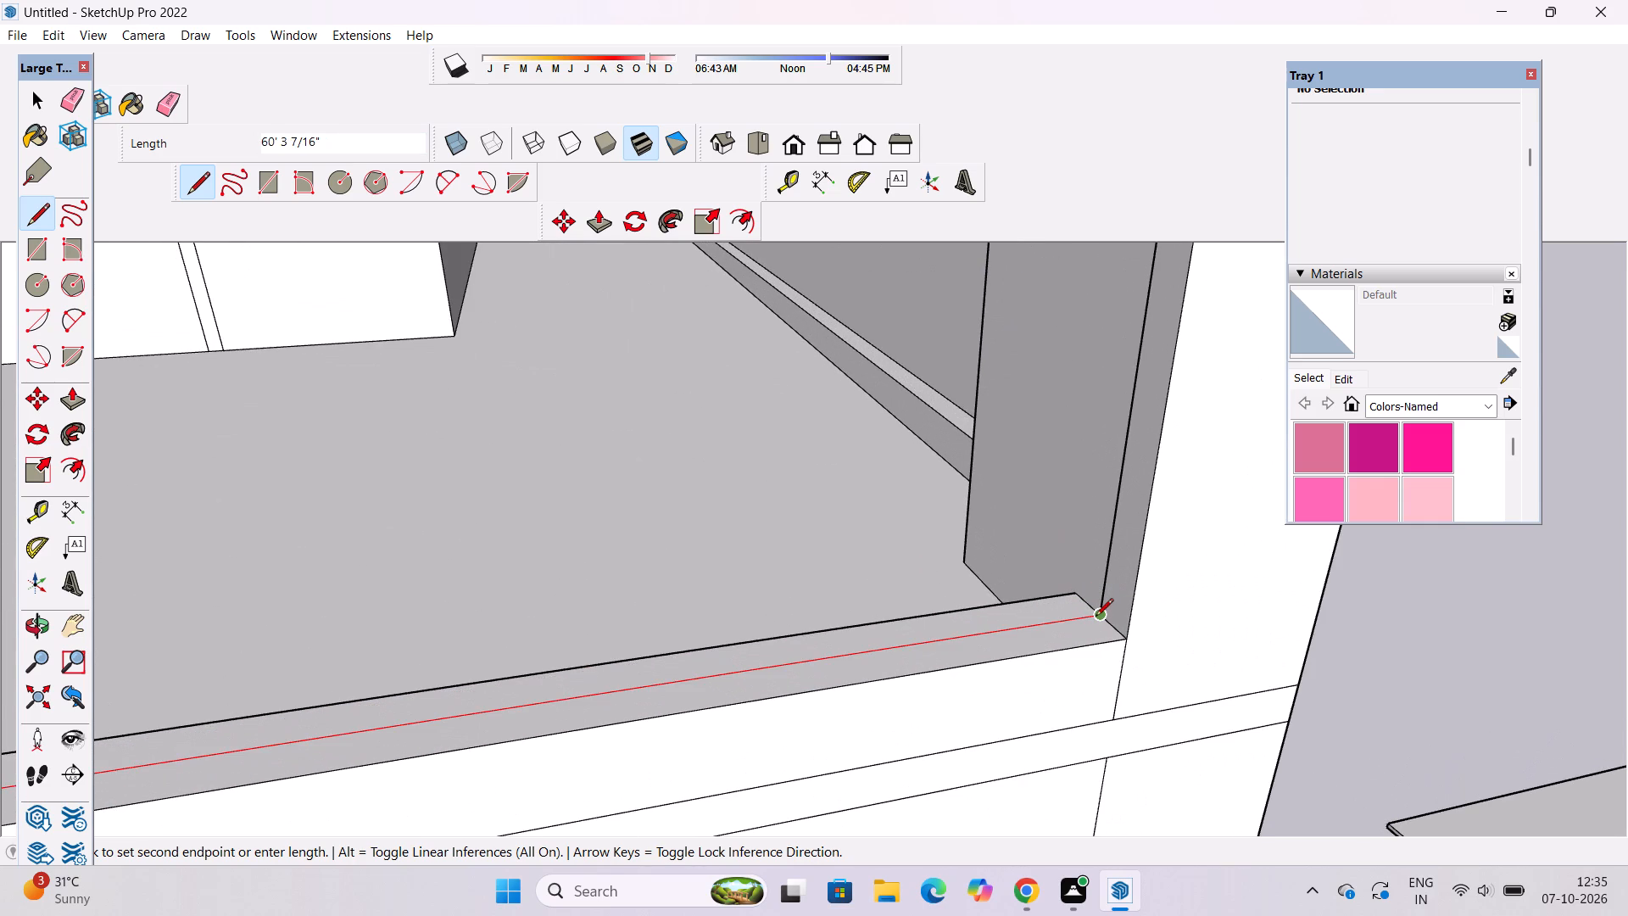
pyautogui.click(1096, 617)
pyautogui.press('space')
# Draw a 3" radius circle on the corner column's inner face, centred on the new panel's top corner.
pyautogui.press('o')
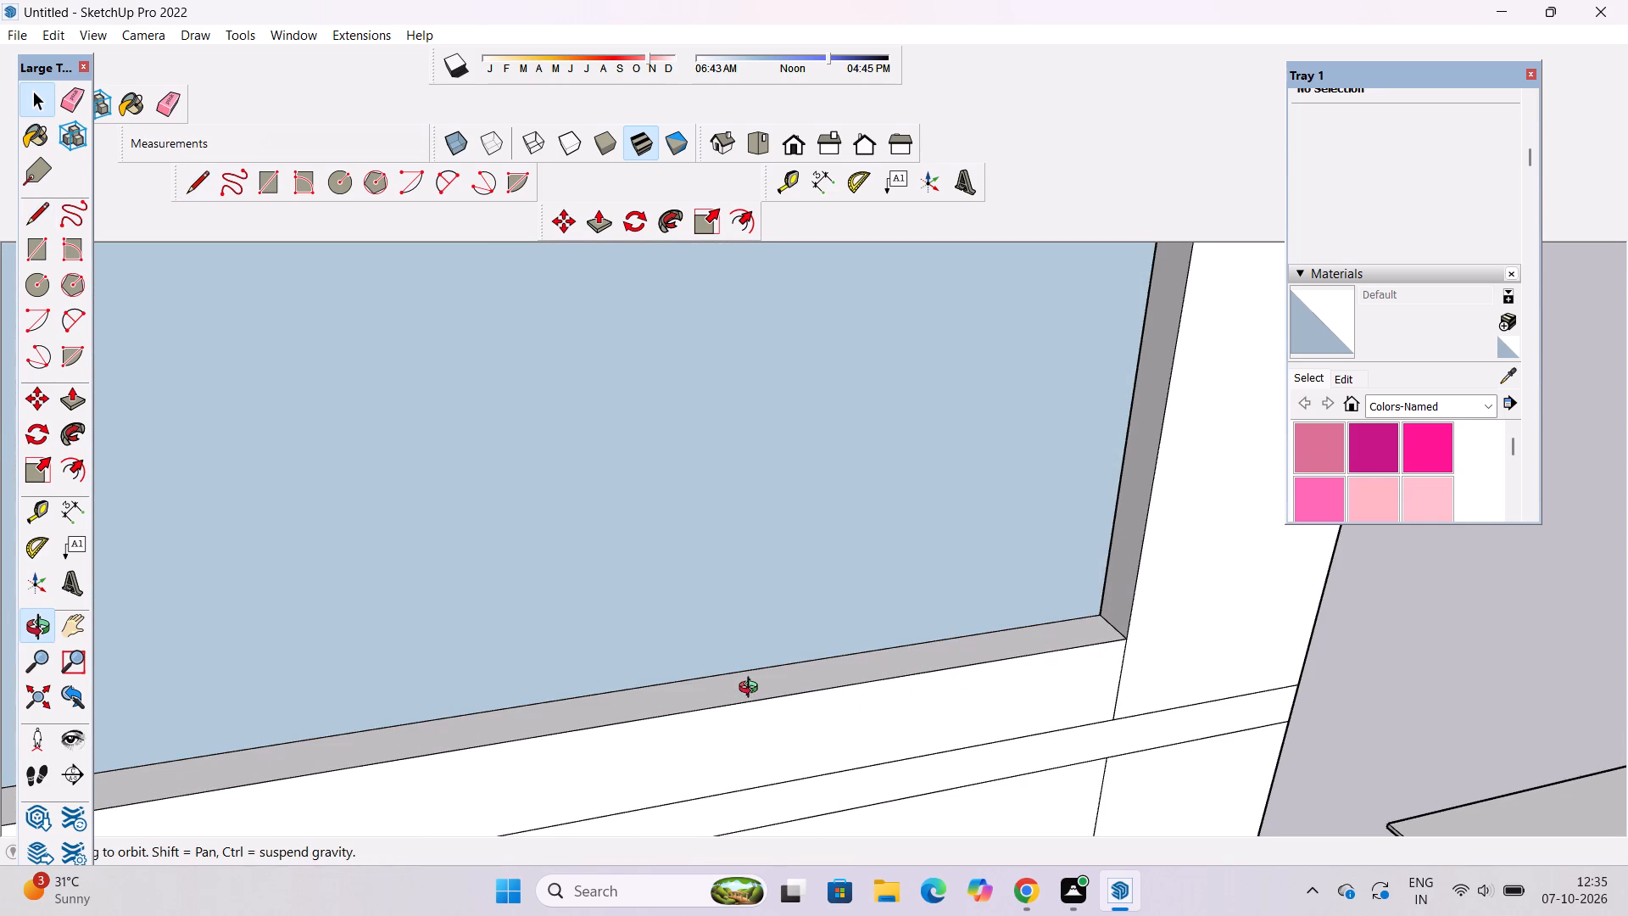
pyautogui.scroll(-5, 752, 690)
pyautogui.keyDown('shift'); pyautogui.moveTo(751, 675); pyautogui.dragTo(706, 768); pyautogui.keyUp('shift')
pyautogui.moveTo(712, 769); pyautogui.dragTo(822, 766)
pyautogui.scroll(4, 962, 561)
pyautogui.keyDown('shift'); pyautogui.moveTo(1006, 500); pyautogui.dragTo(934, 598); pyautogui.keyUp('shift')
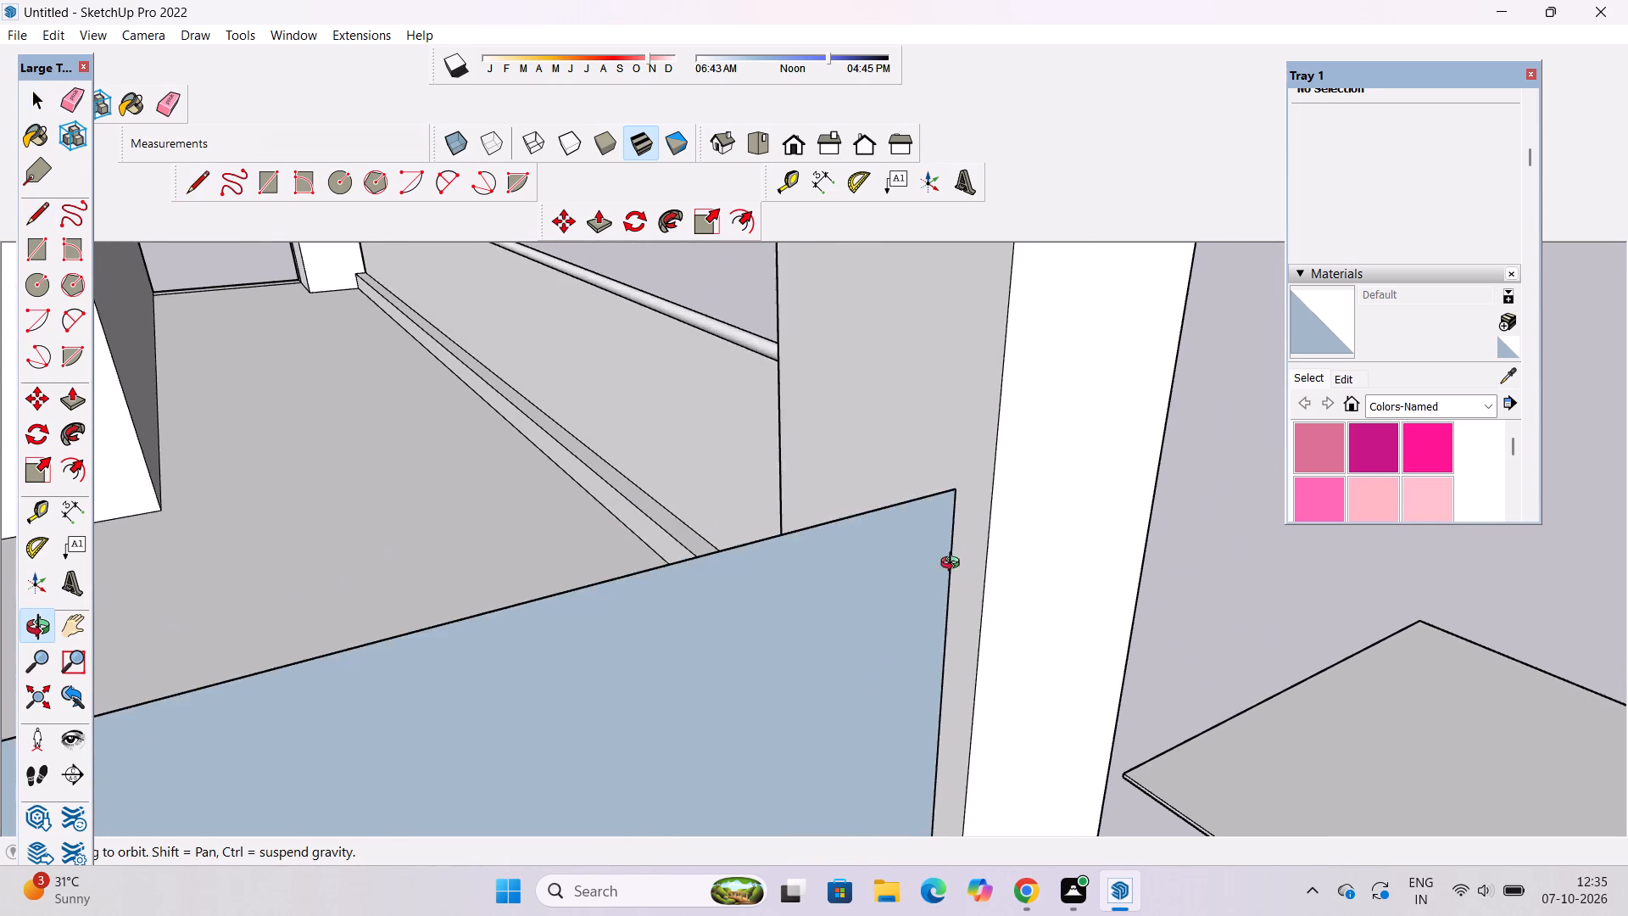
pyautogui.scroll(3, 987, 532)
pyautogui.keyDown('shift'); pyautogui.moveTo(971, 523); pyautogui.dragTo(863, 637); pyautogui.keyUp('shift')
pyautogui.moveTo(845, 626); pyautogui.dragTo(891, 586)
pyautogui.keyDown('shift'); pyautogui.moveTo(891, 586); pyautogui.dragTo(846, 649); pyautogui.keyUp('shift')
pyautogui.press('c')
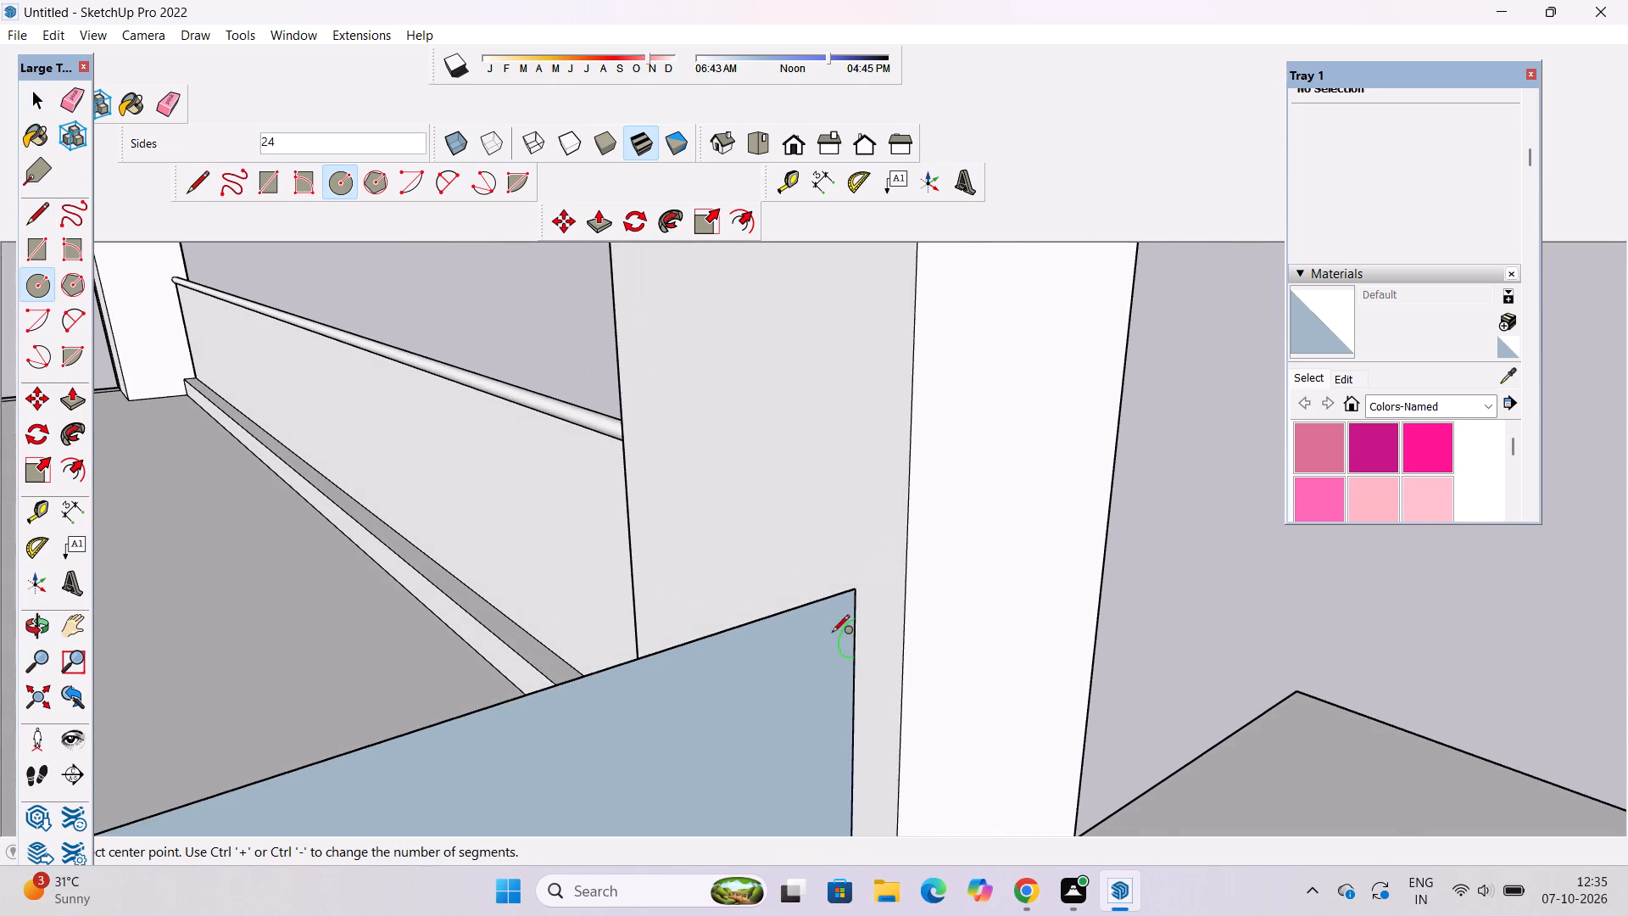
pyautogui.scroll(9, 852, 576)
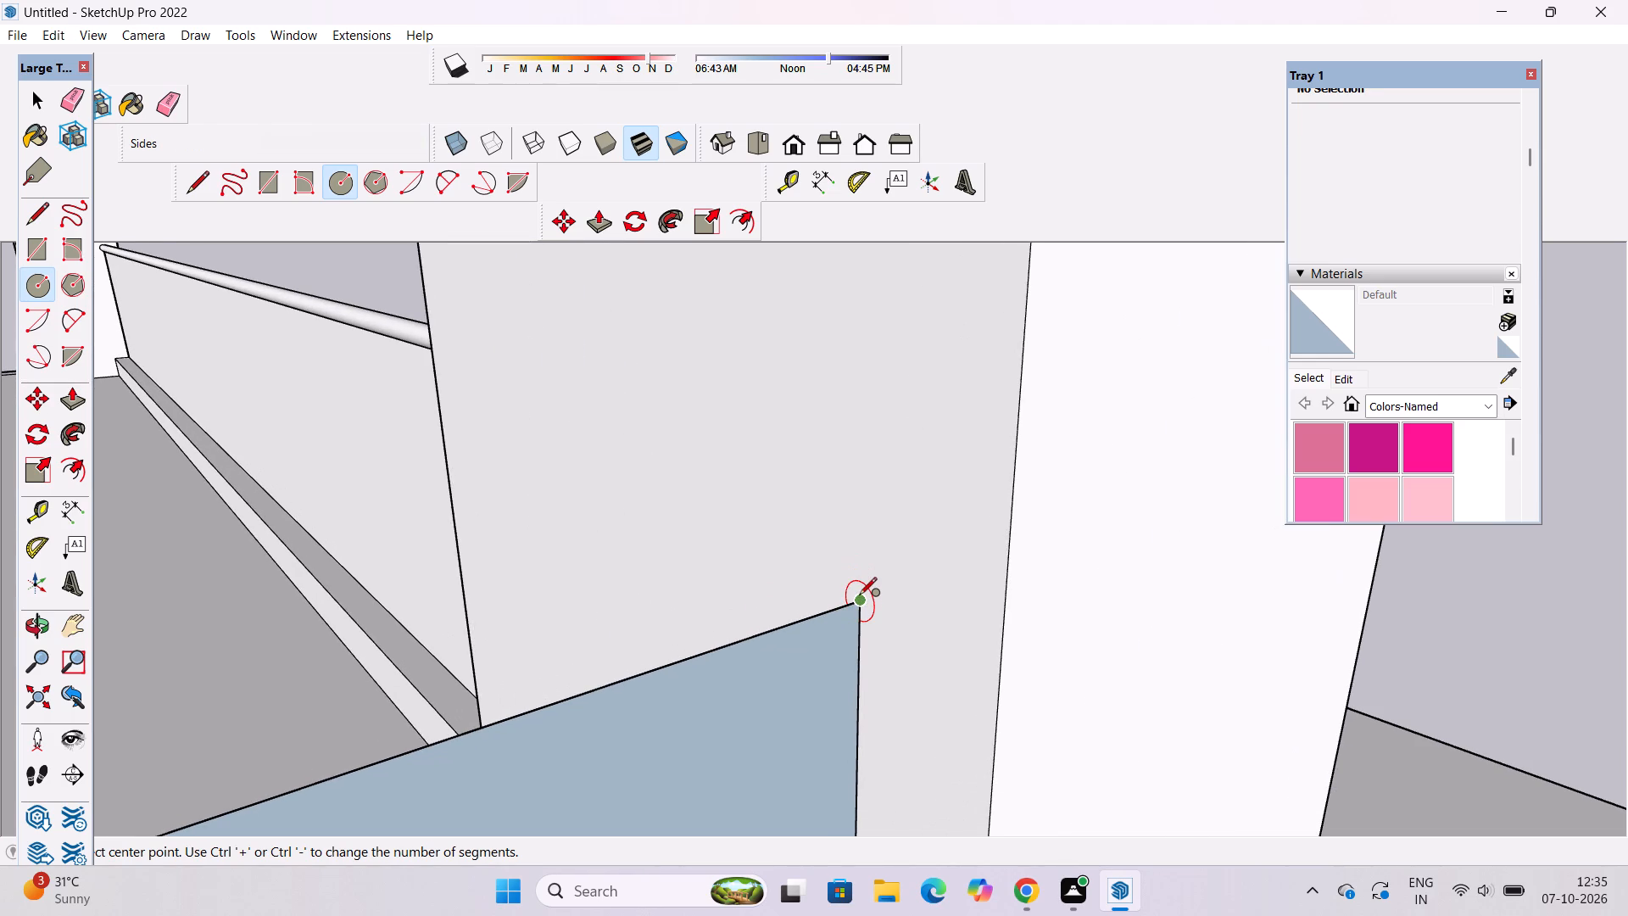
pyautogui.click(859, 598)
pyautogui.write('3"')
pyautogui.press('Return')
pyautogui.press('space')
pyautogui.write('v')
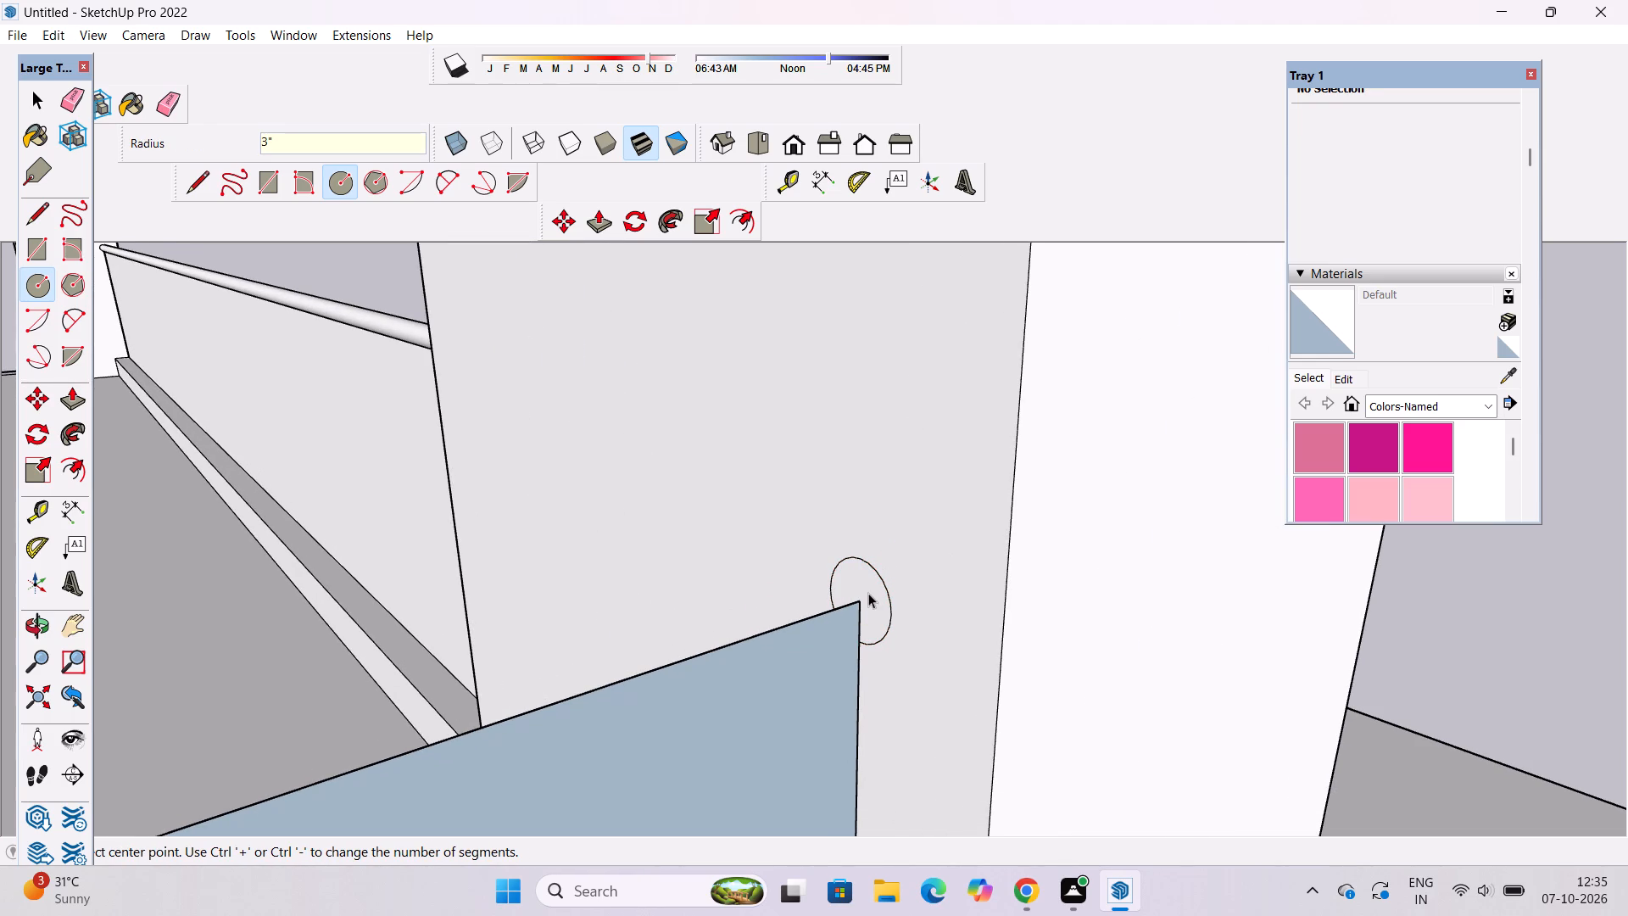
# Sweep the circle along the panel's top edge with Follow Me to form a round top rail.
pyautogui.press('space')
pyautogui.doubleClick(869, 596)
pyautogui.keyDown('ctrl'); pyautogui.click(837, 609); pyautogui.keyUp('ctrl')
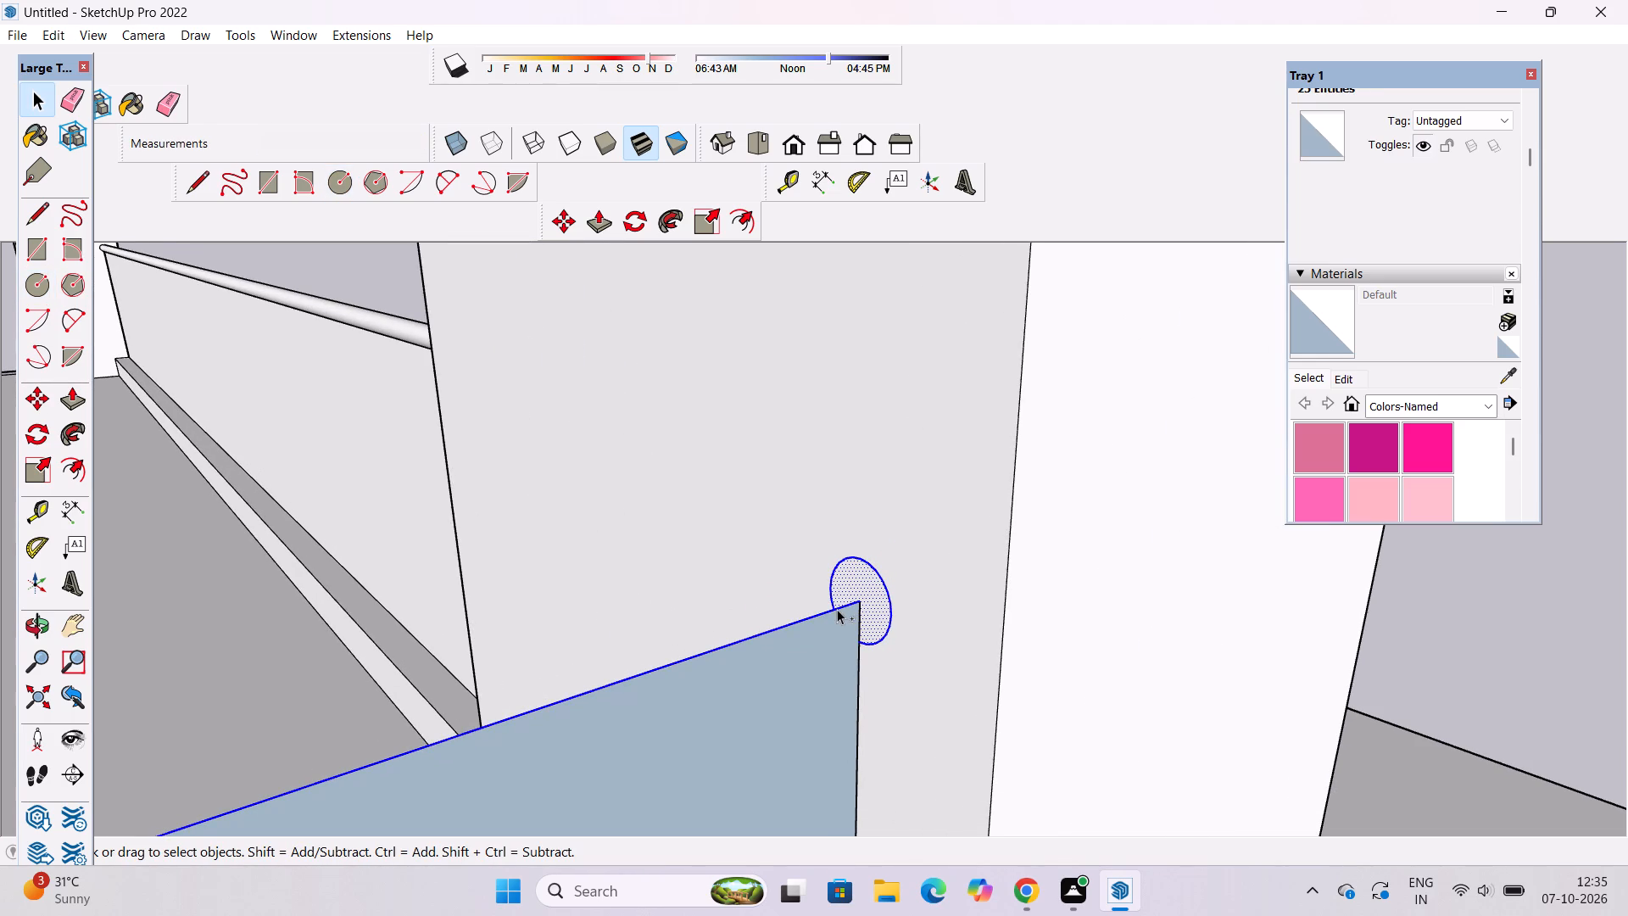
pyautogui.click(62, 435)
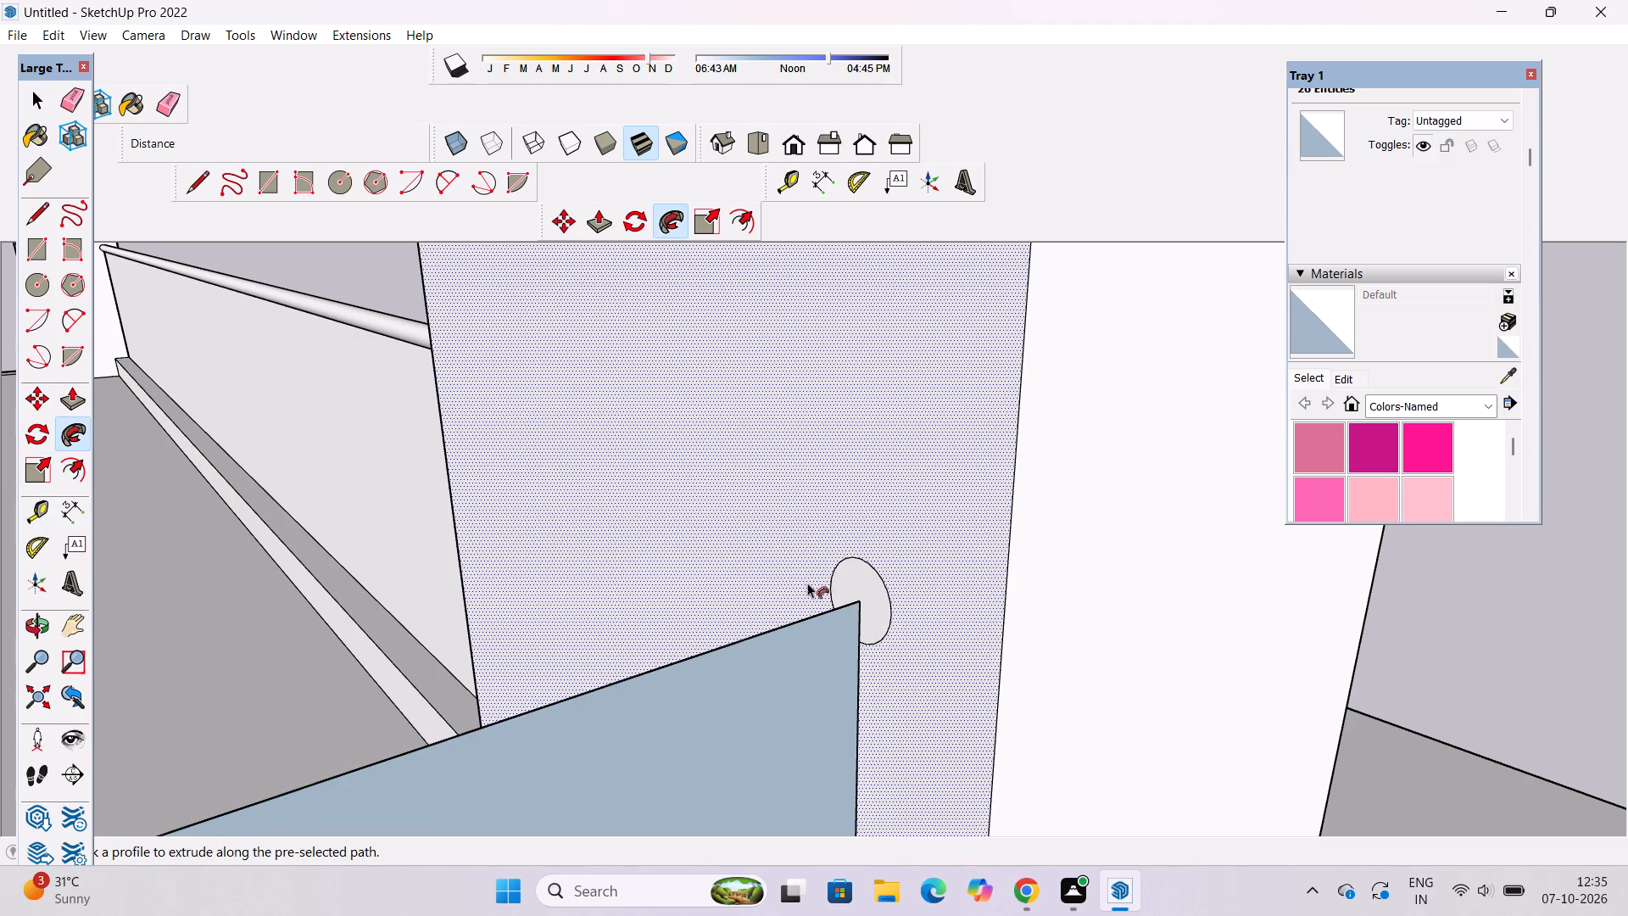
pyautogui.click(852, 583)
pyautogui.press('space')
# Push/Pull the panel face below the rail by 1.5" to give it thickness.
pyautogui.press('o')
pyautogui.scroll(-6, 832, 571)
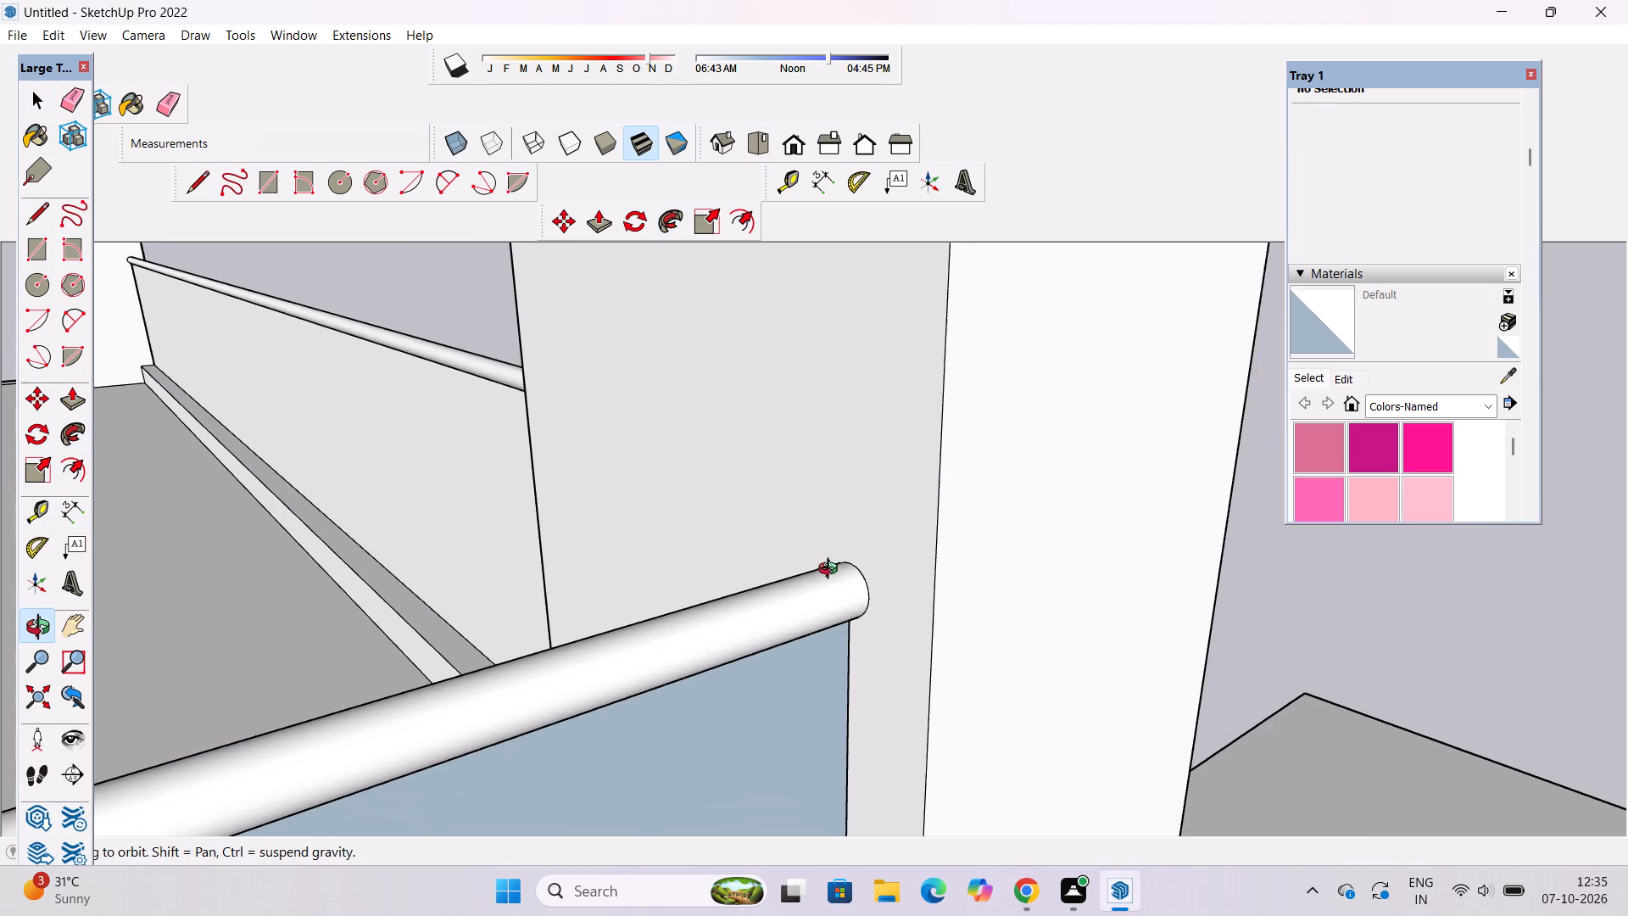
pyautogui.keyDown('shift'); pyautogui.moveTo(820, 664); pyautogui.dragTo(808, 565); pyautogui.keyUp('shift')
pyautogui.press('space')
pyautogui.click(752, 648)
pyautogui.press('p')
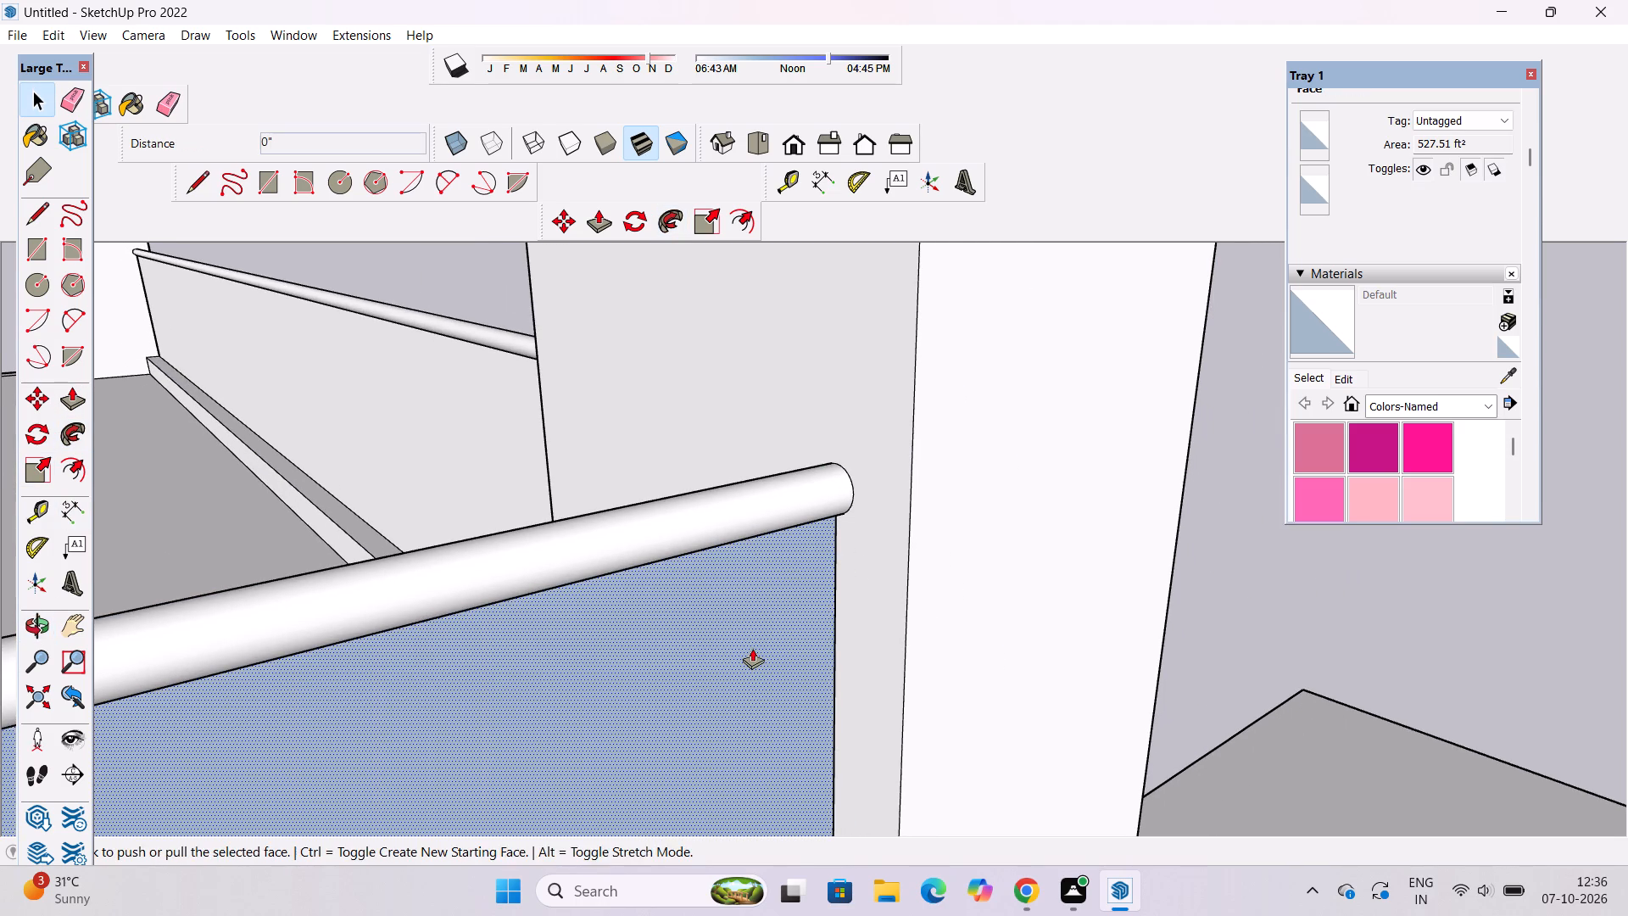
pyautogui.click(752, 648)
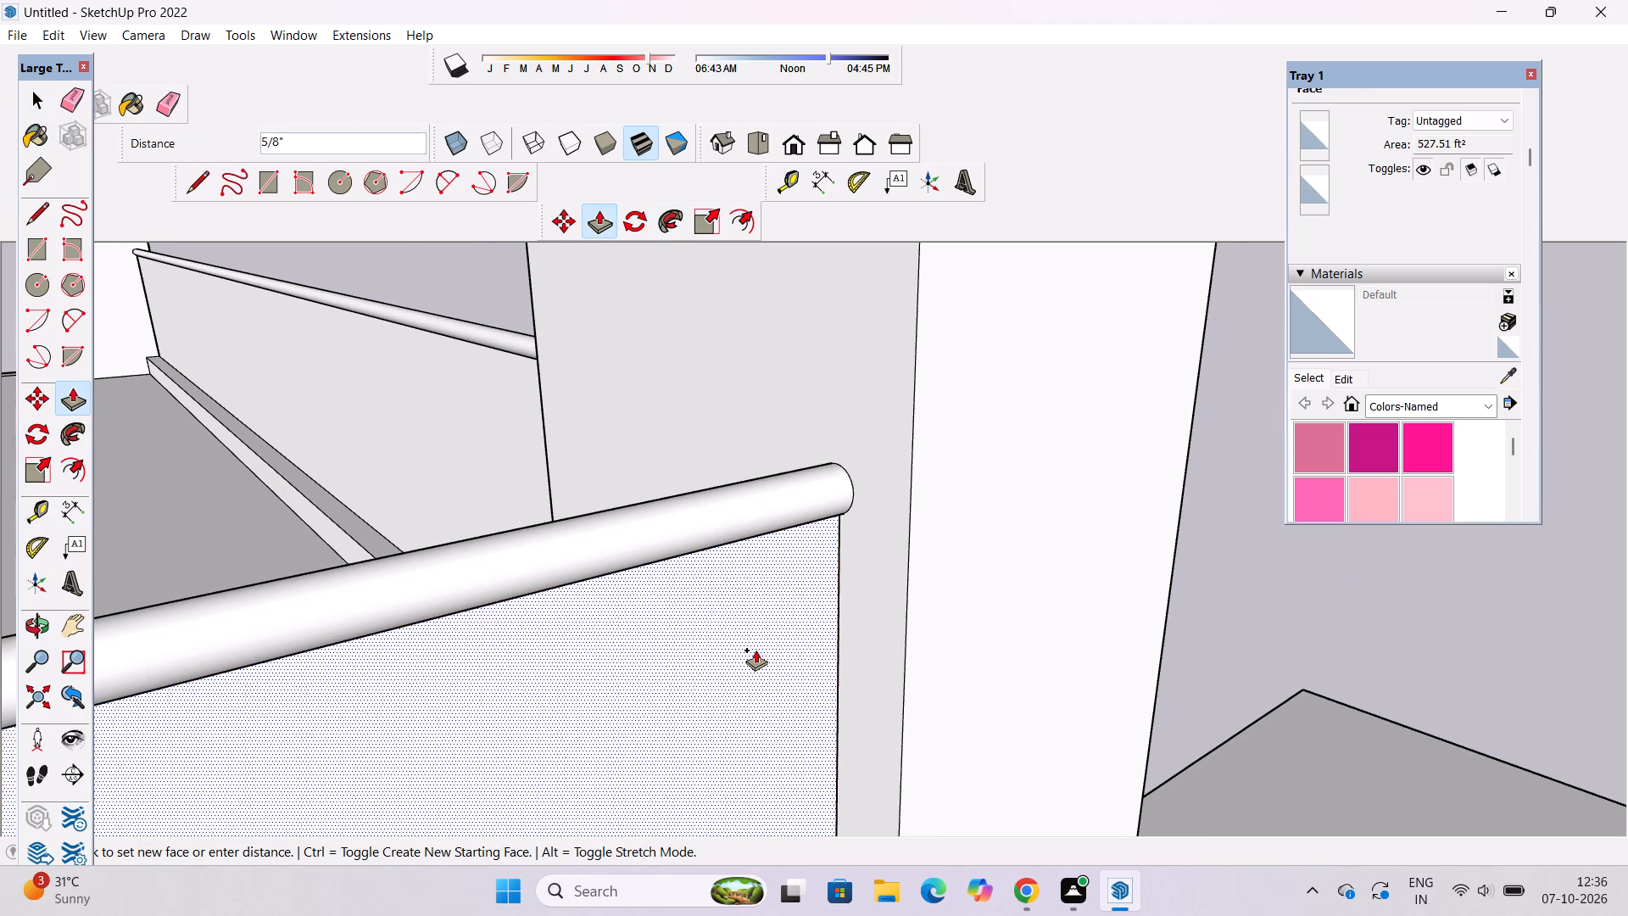
pyautogui.write('1.5"')
pyautogui.press('Return')
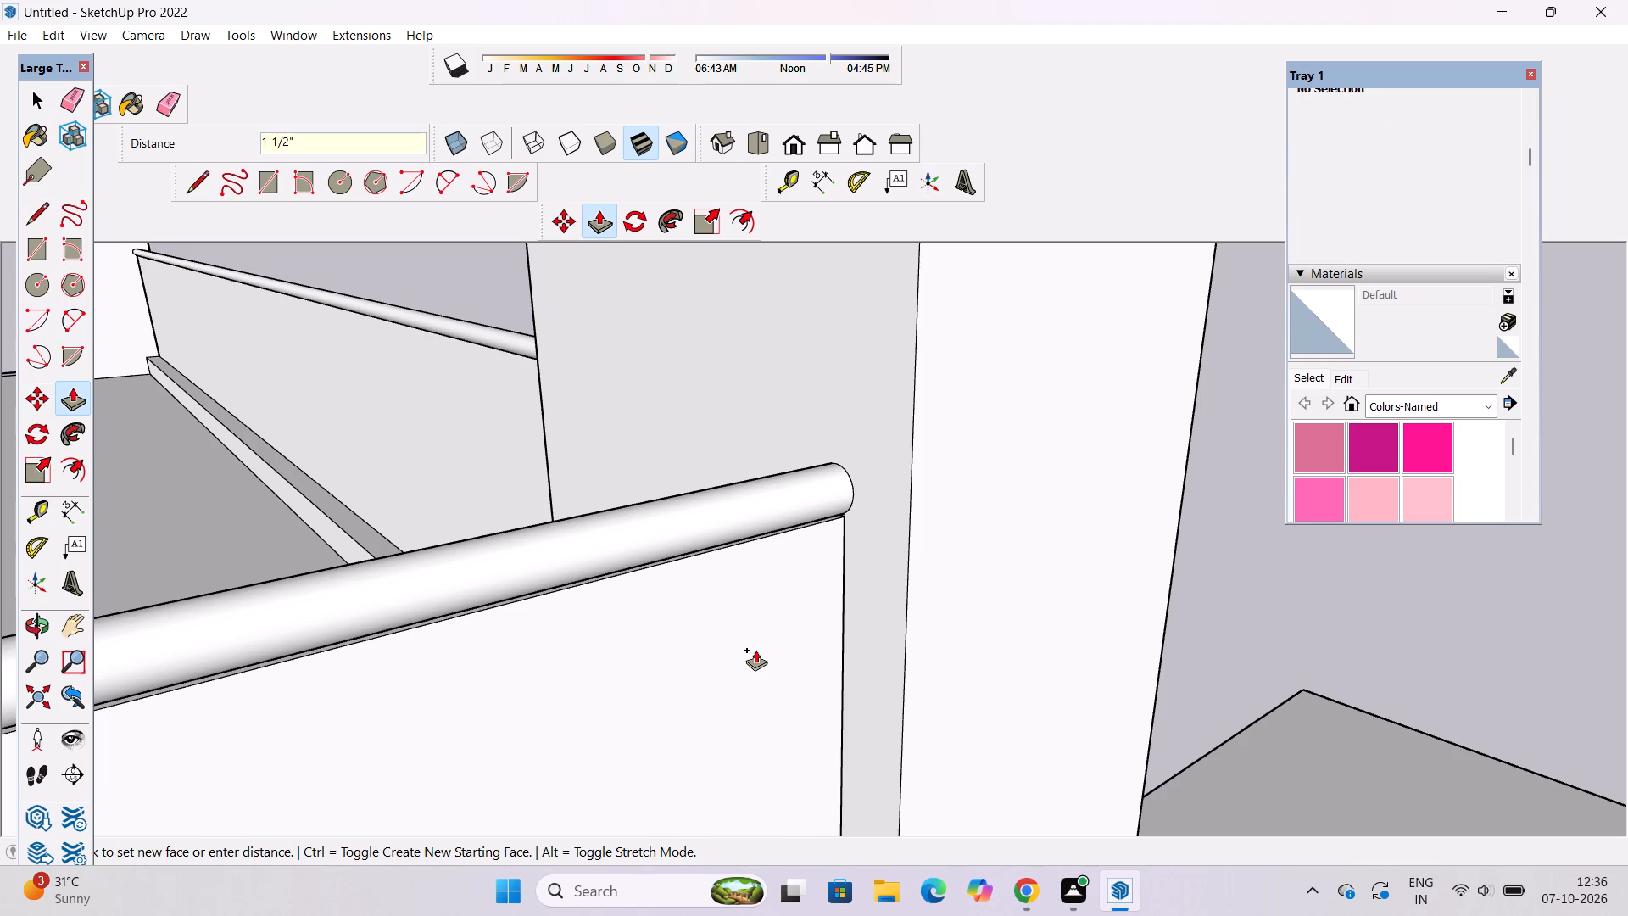
pyautogui.scroll(4, 755, 650)
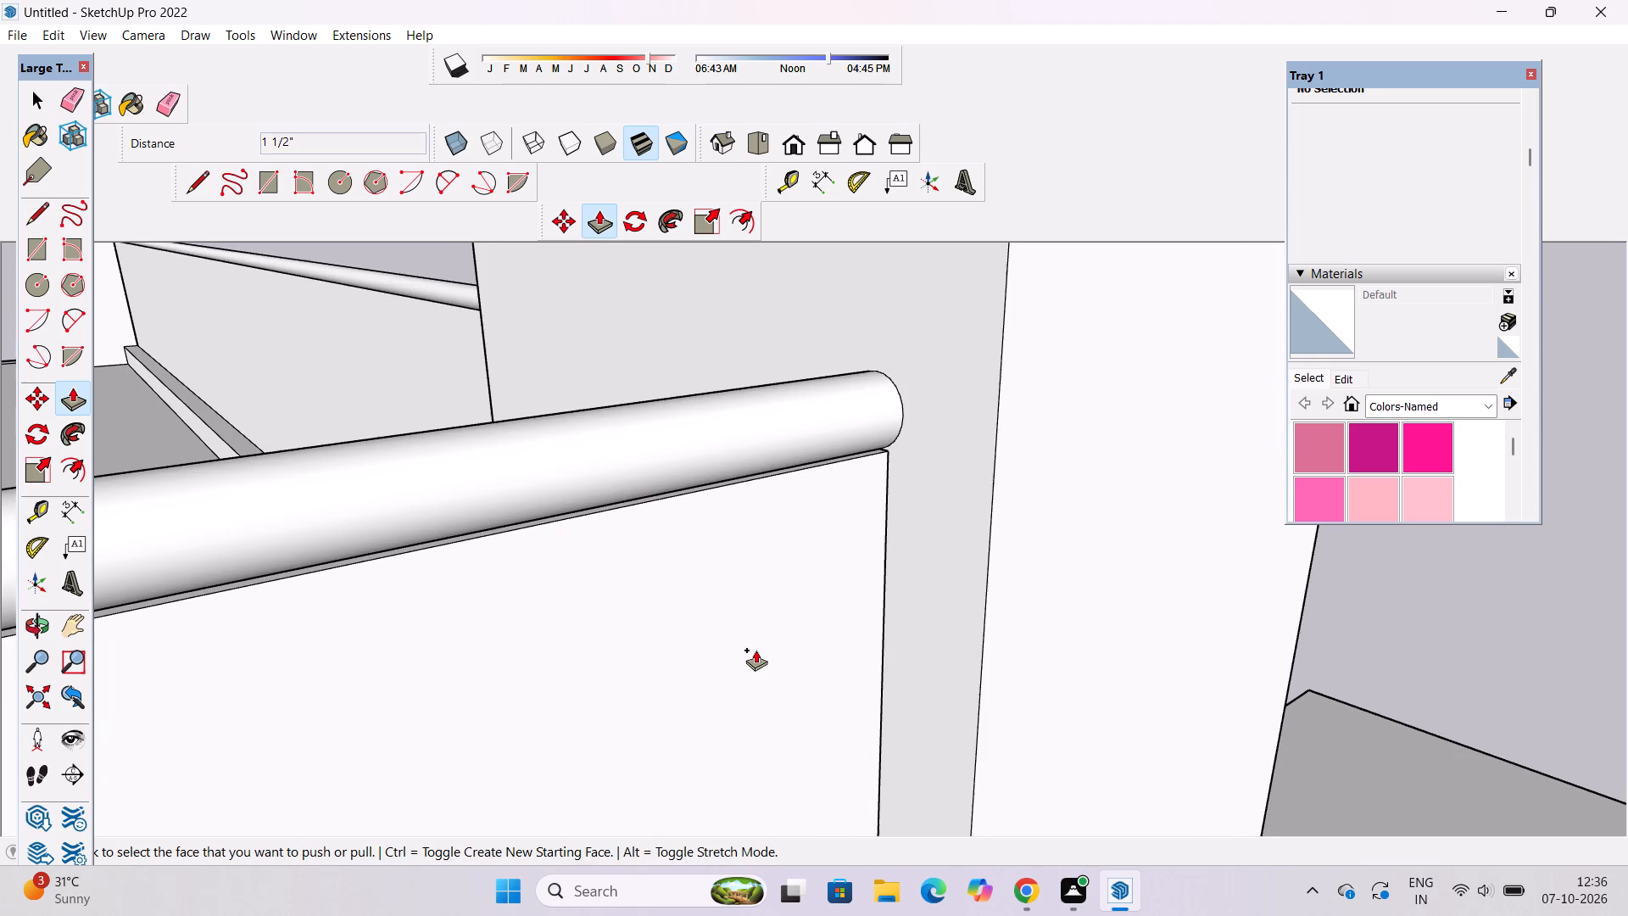
pyautogui.scroll(-5, 755, 650)
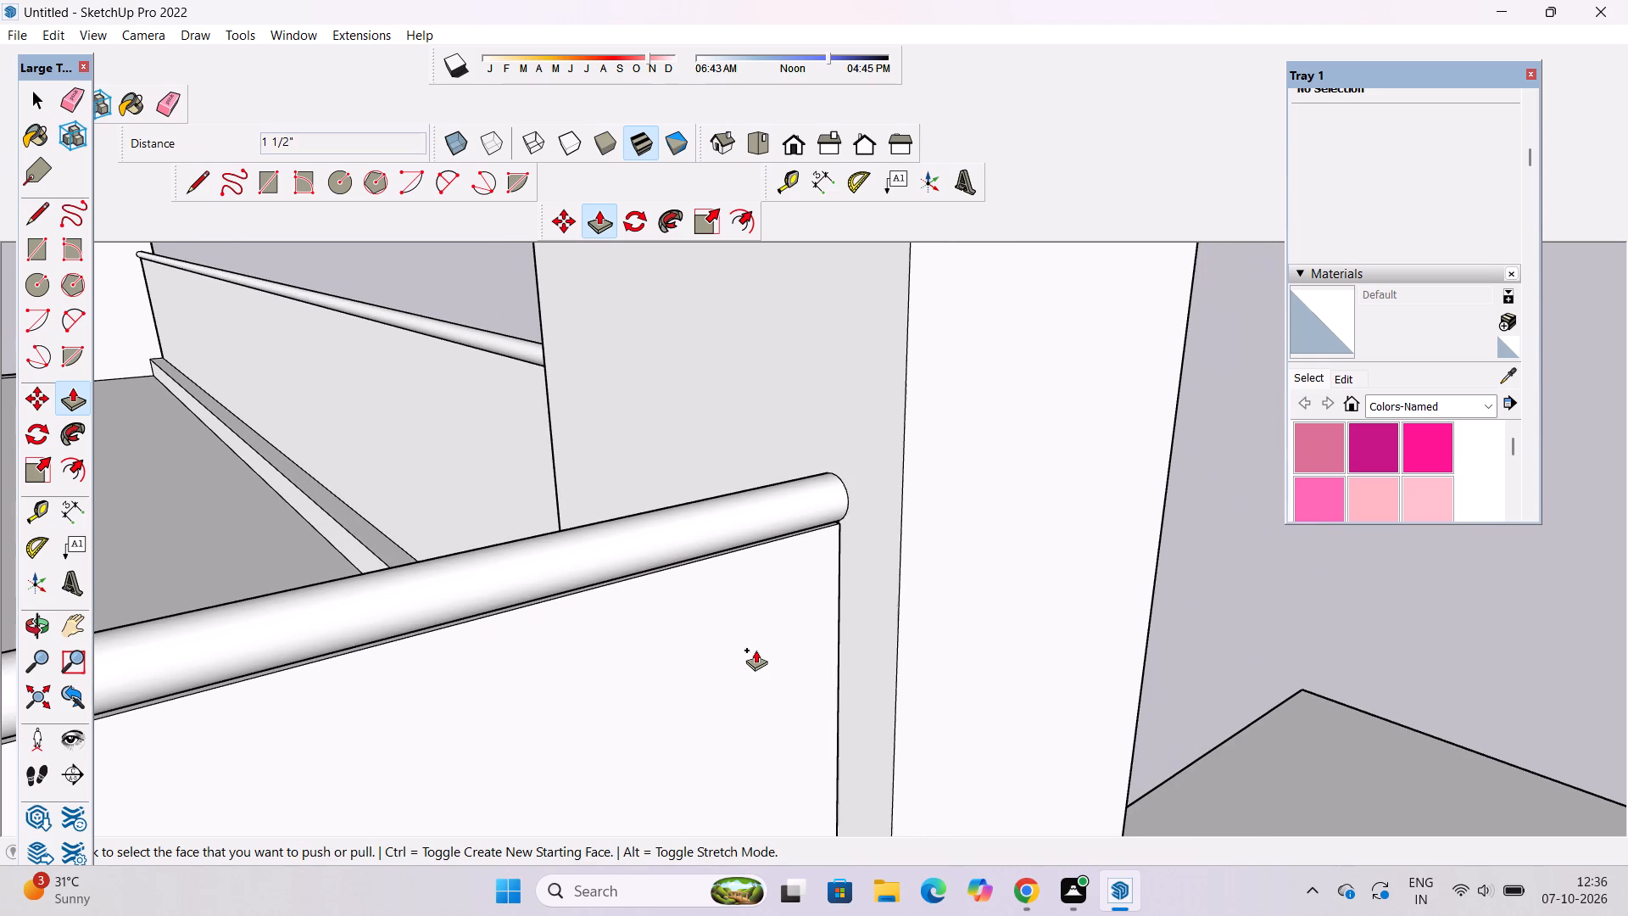
# Examine the new railed panel and the openings above and below it on the same facade.
pyautogui.press('o')
pyautogui.scroll(-6, 755, 650)
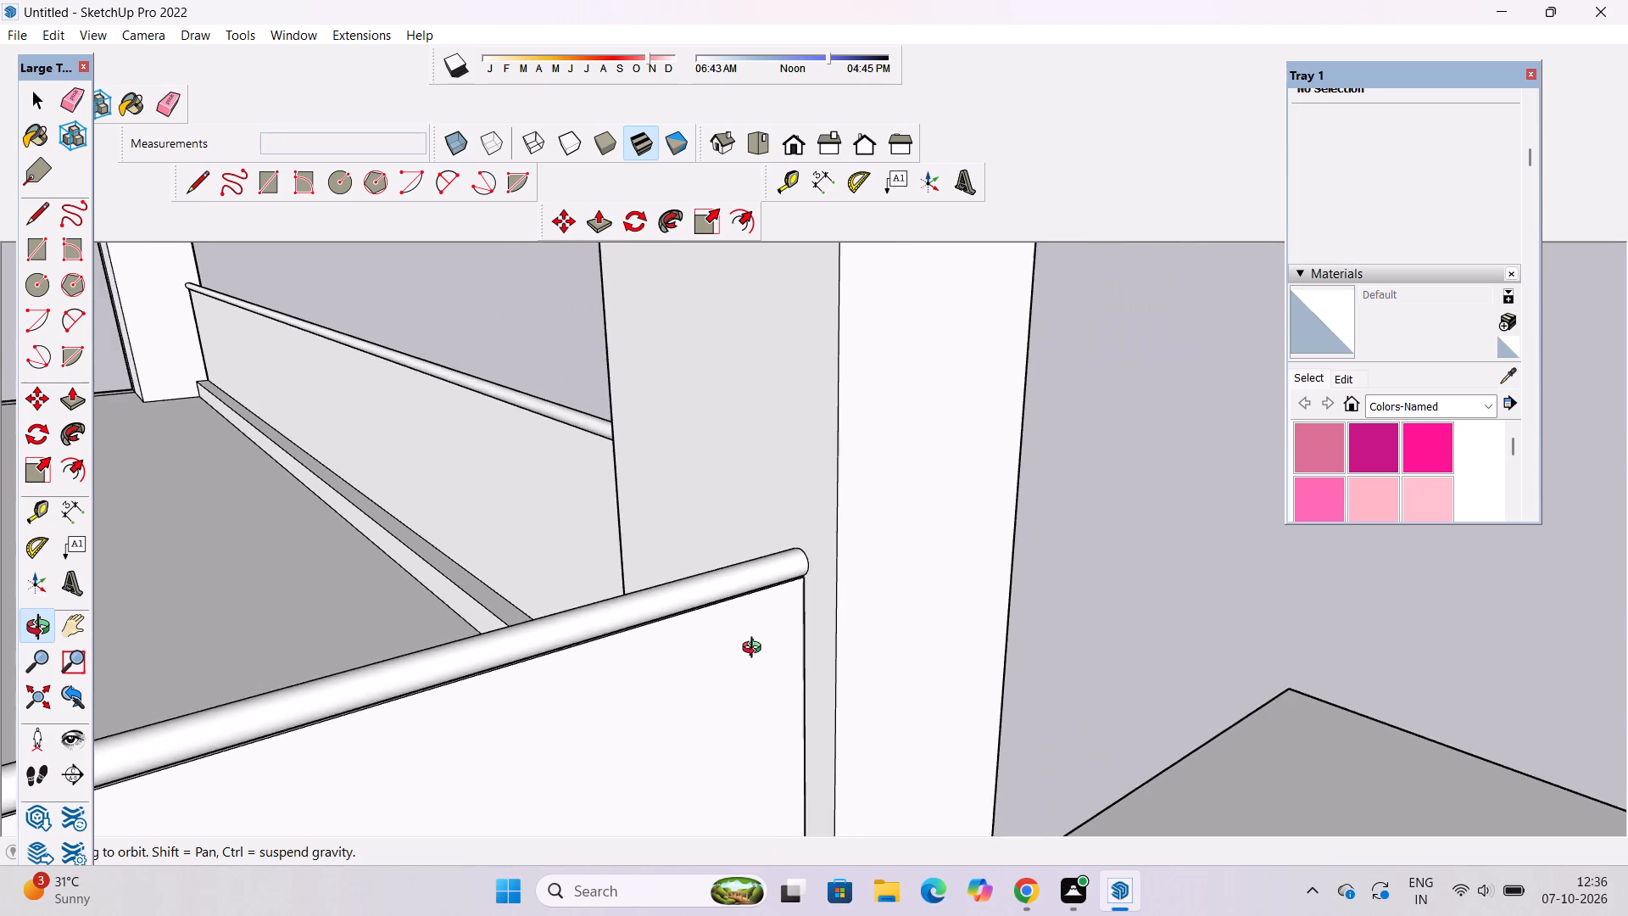
pyautogui.moveTo(914, 652); pyautogui.dragTo(694, 668)
pyautogui.scroll(-6, 630, 664)
pyautogui.keyDown('shift'); pyautogui.moveTo(546, 673); pyautogui.dragTo(673, 663); pyautogui.keyUp('shift')
pyautogui.scroll(-10, 673, 663)
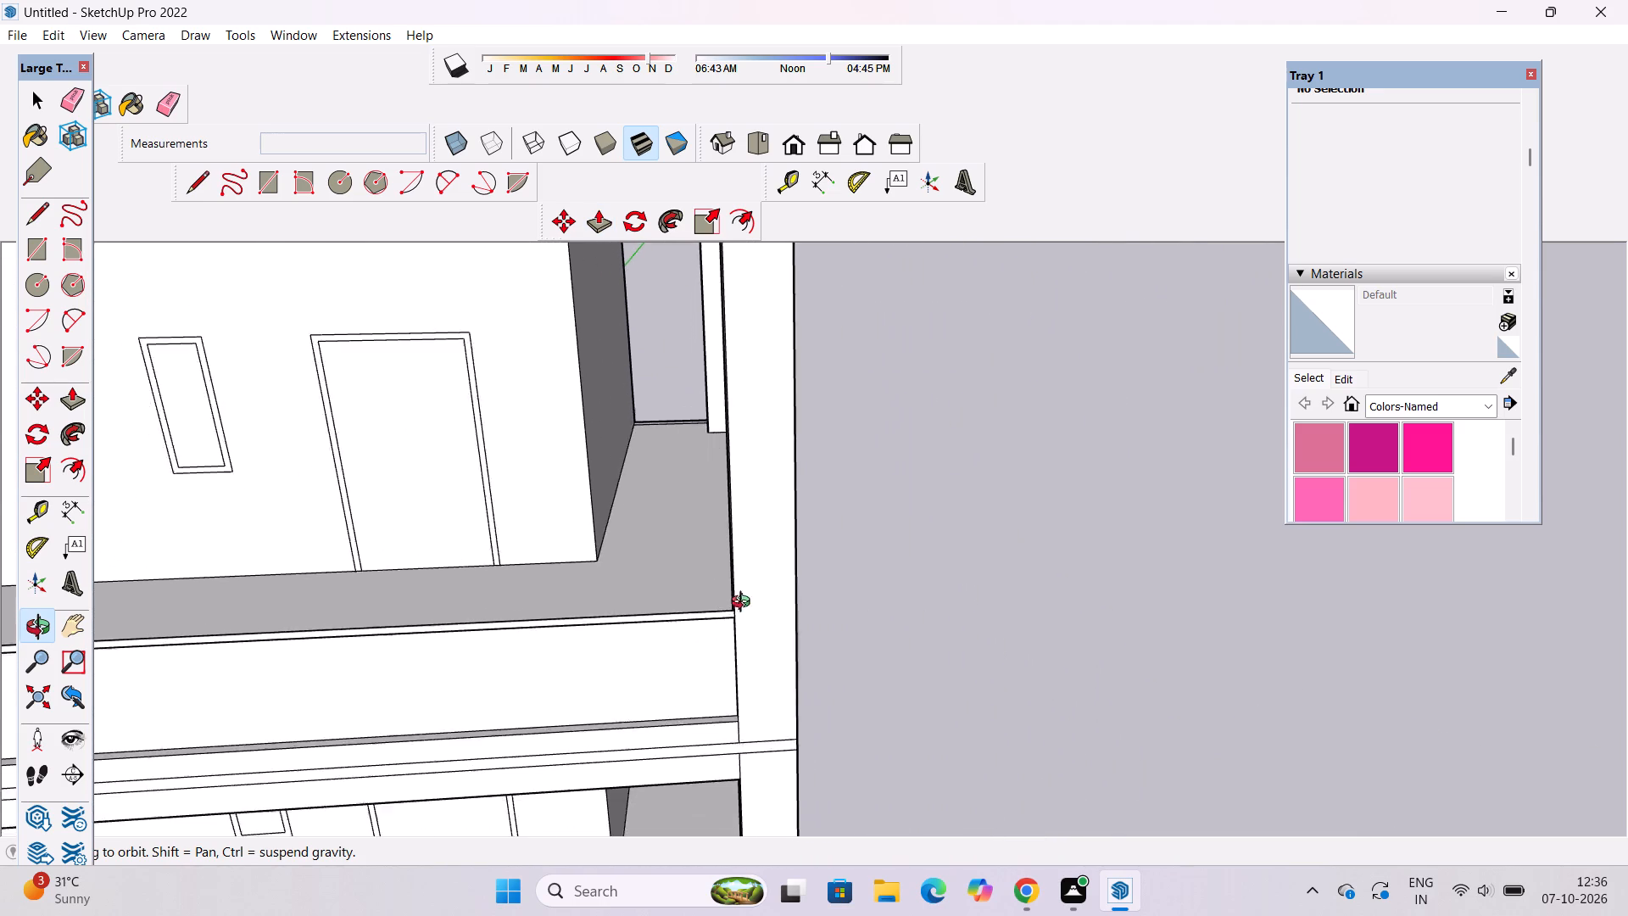
pyautogui.scroll(-1, 744, 604)
pyautogui.keyDown('shift'); pyautogui.moveTo(610, 707); pyautogui.dragTo(986, 707); pyautogui.keyUp('shift')
pyautogui.keyDown('shift'); pyautogui.moveTo(976, 728); pyautogui.dragTo(844, 499); pyautogui.keyUp('shift')
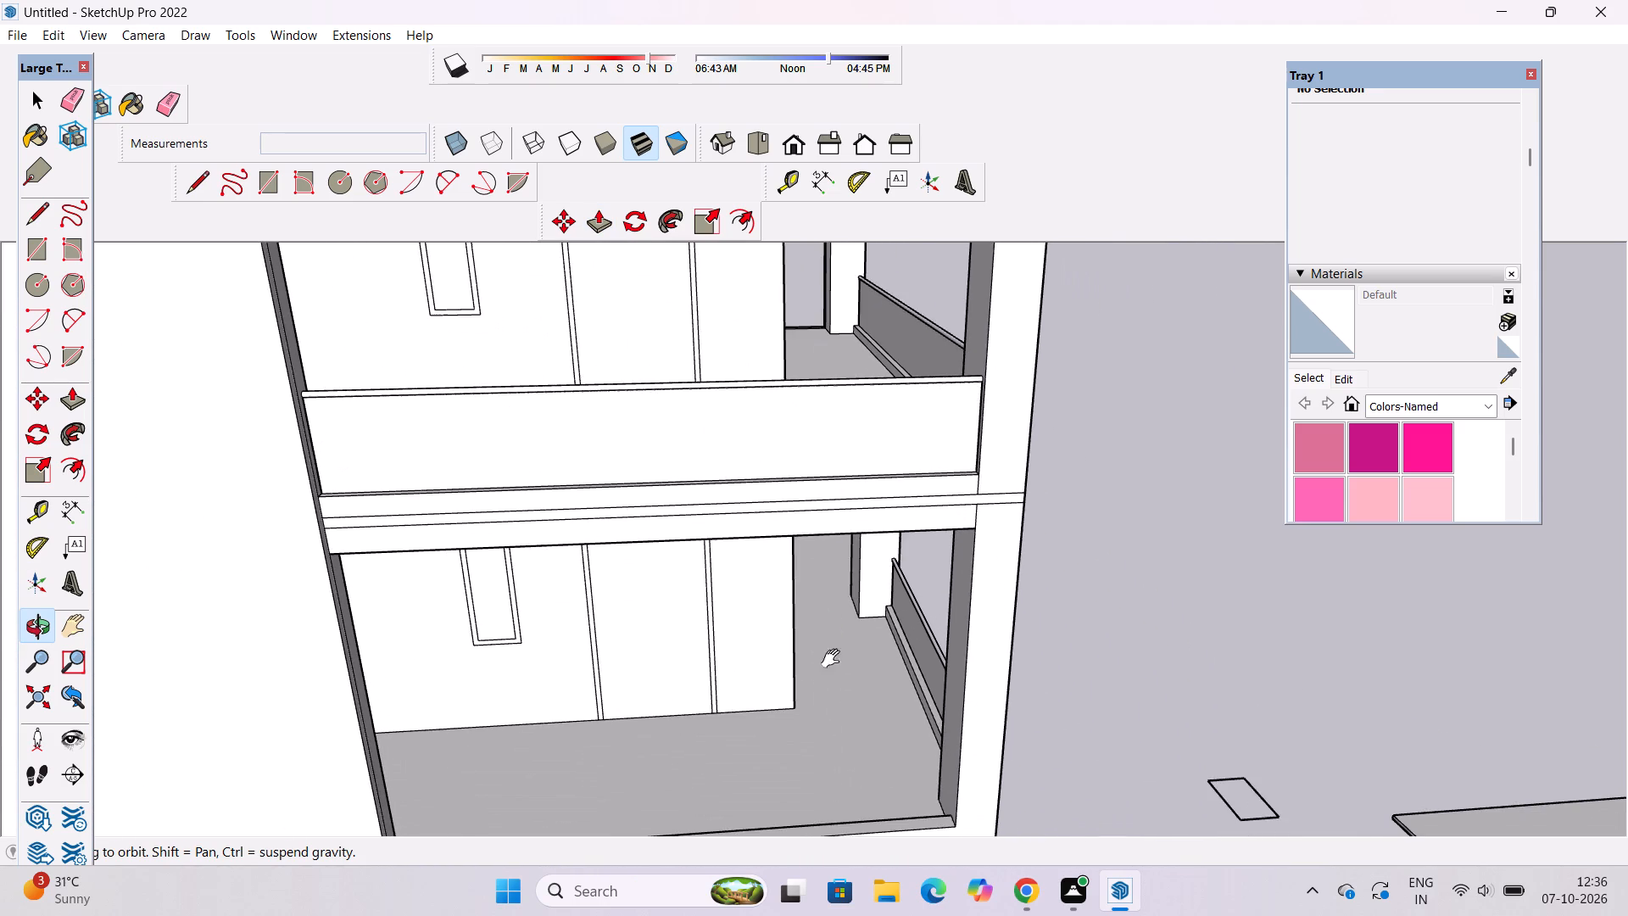
pyautogui.keyDown('shift'); pyautogui.moveTo(834, 659); pyautogui.dragTo(858, 506); pyautogui.keyUp('shift')
pyautogui.scroll(-10, 839, 655)
pyautogui.keyDown('shift'); pyautogui.moveTo(838, 645); pyautogui.dragTo(842, 835); pyautogui.keyUp('shift')
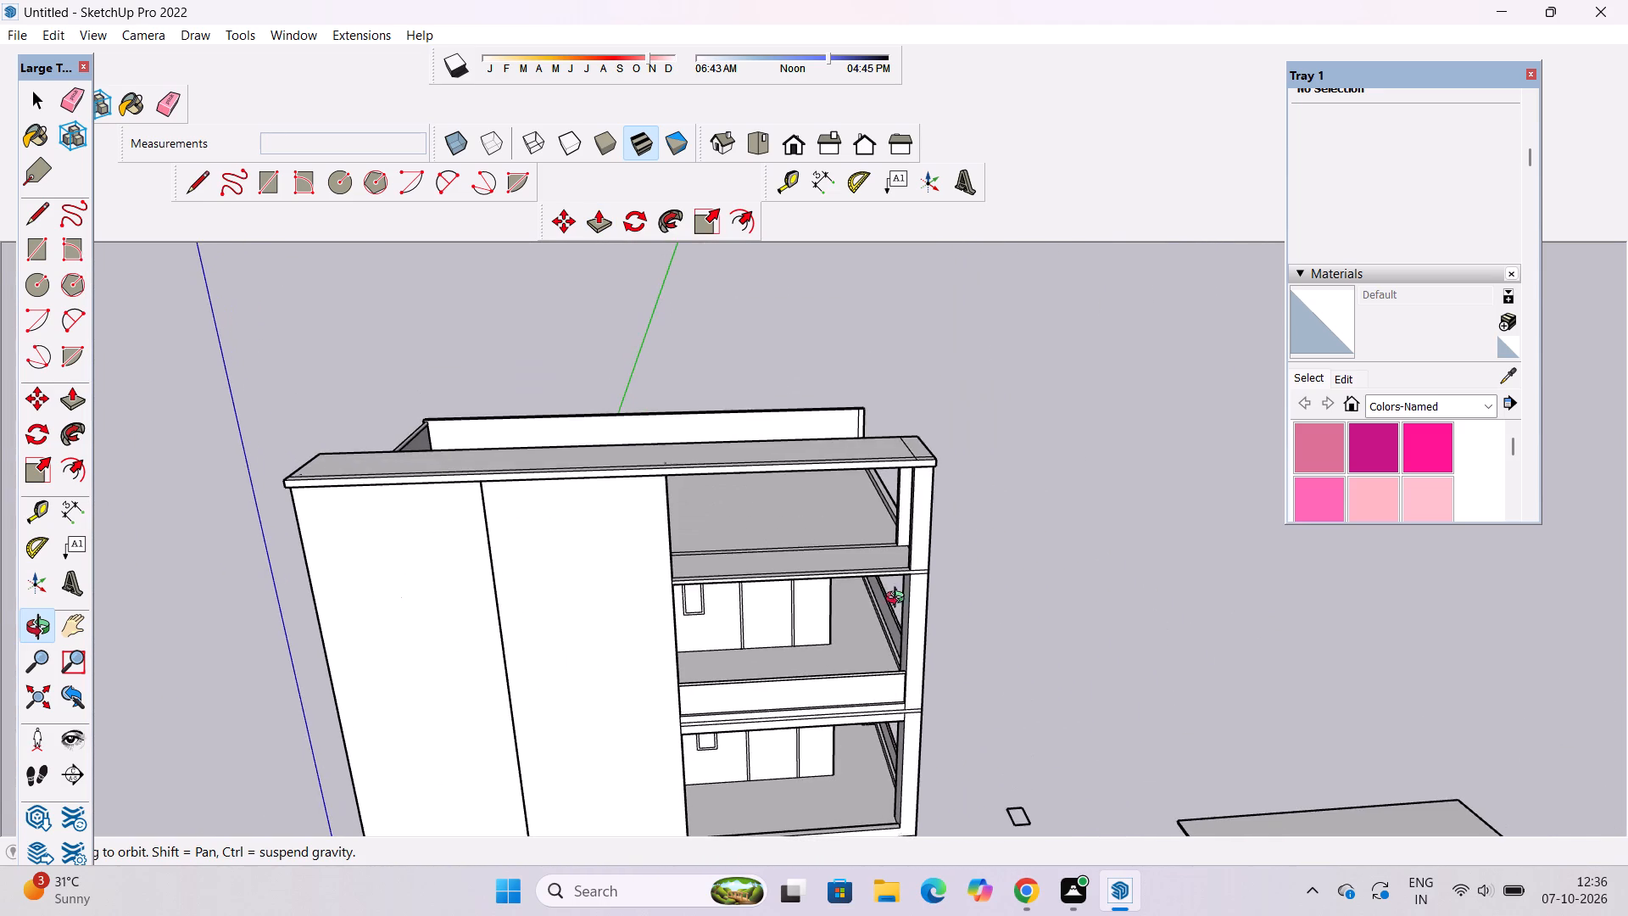
pyautogui.scroll(5, 900, 539)
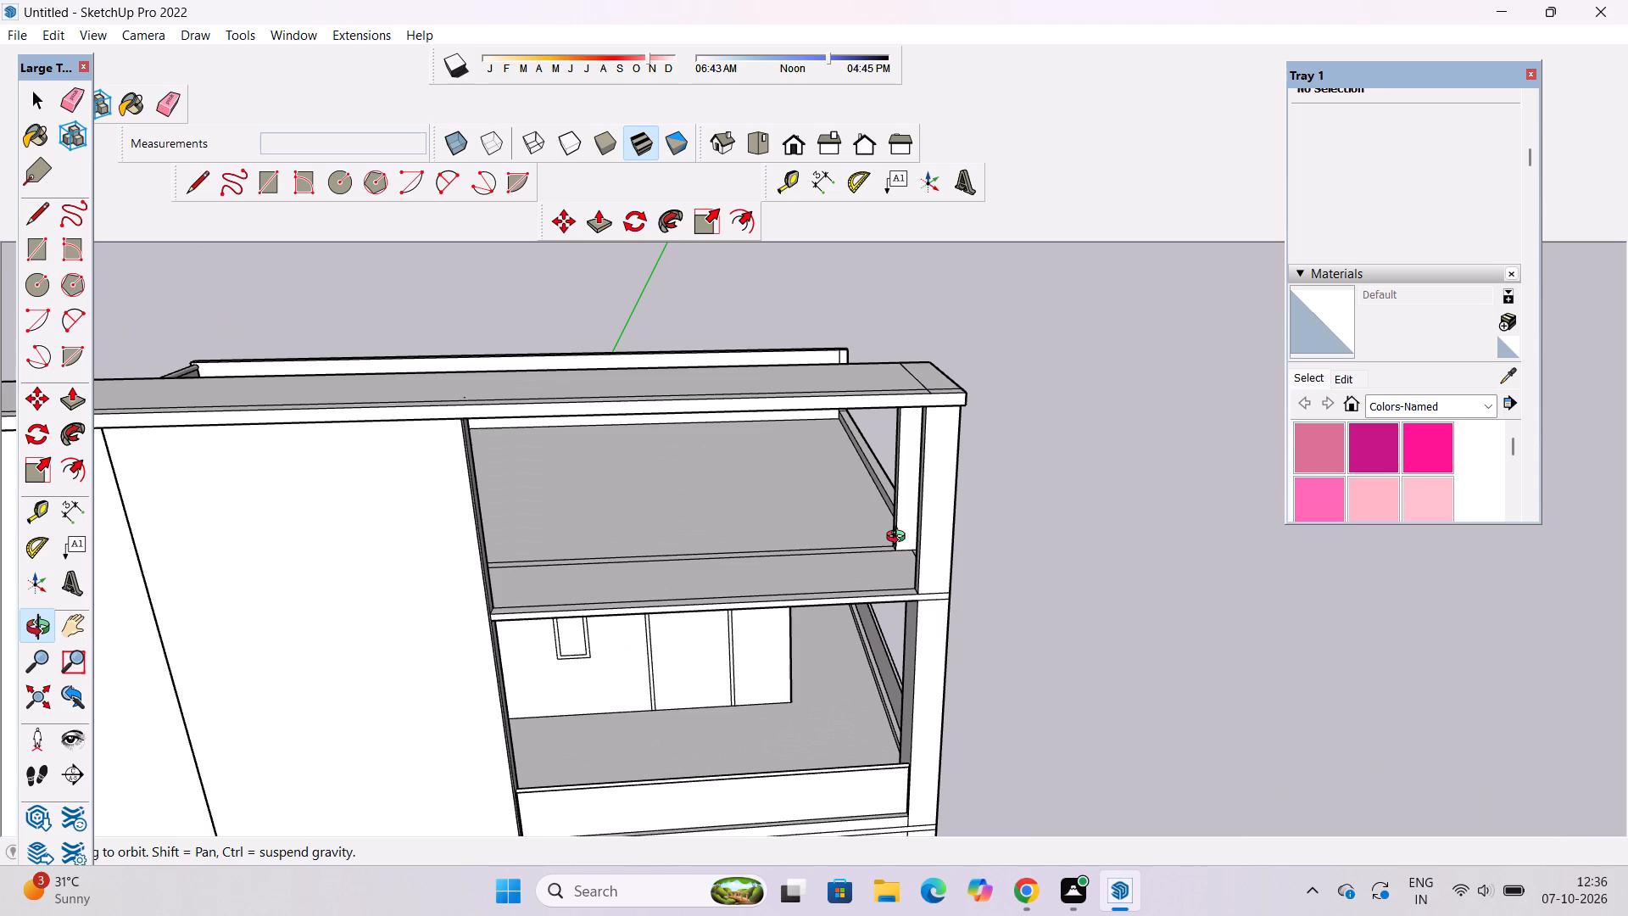
# Draw a 9' vertical line up the corner column's inner face from the sill edge in the opening below the last railed panel.
pyautogui.scroll(-4, 899, 539)
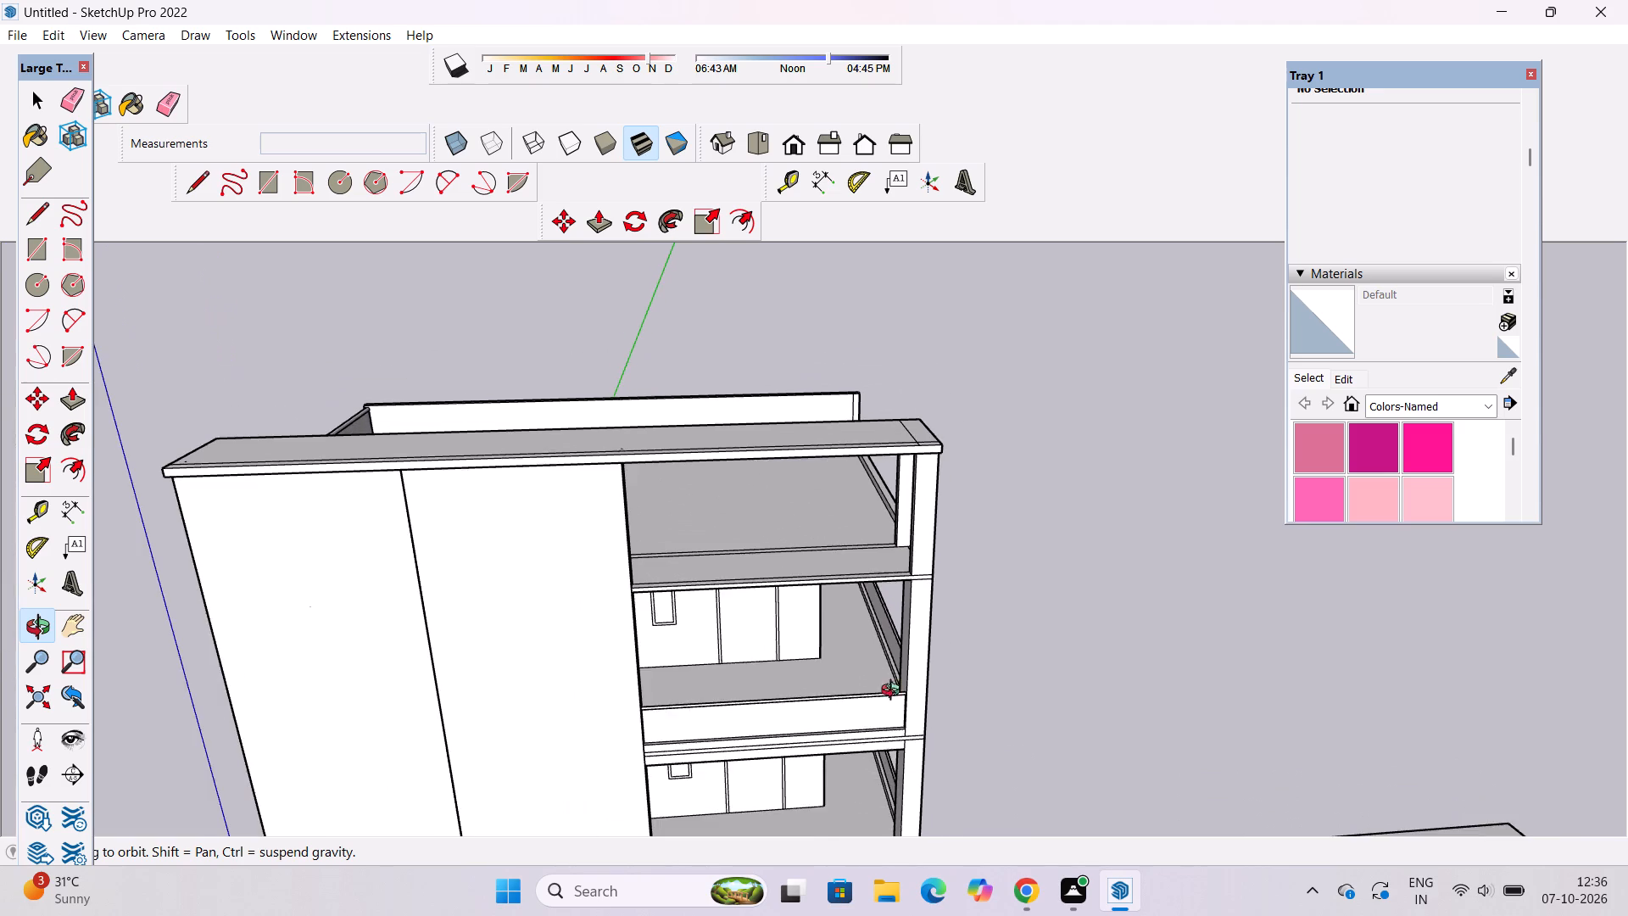
pyautogui.moveTo(894, 708); pyautogui.dragTo(859, 600)
pyautogui.keyDown('shift'); pyautogui.moveTo(828, 699); pyautogui.dragTo(821, 571); pyautogui.keyUp('shift')
pyautogui.scroll(-5, 802, 540)
pyautogui.keyDown('shift'); pyautogui.moveTo(817, 712); pyautogui.dragTo(816, 685); pyautogui.keyUp('shift')
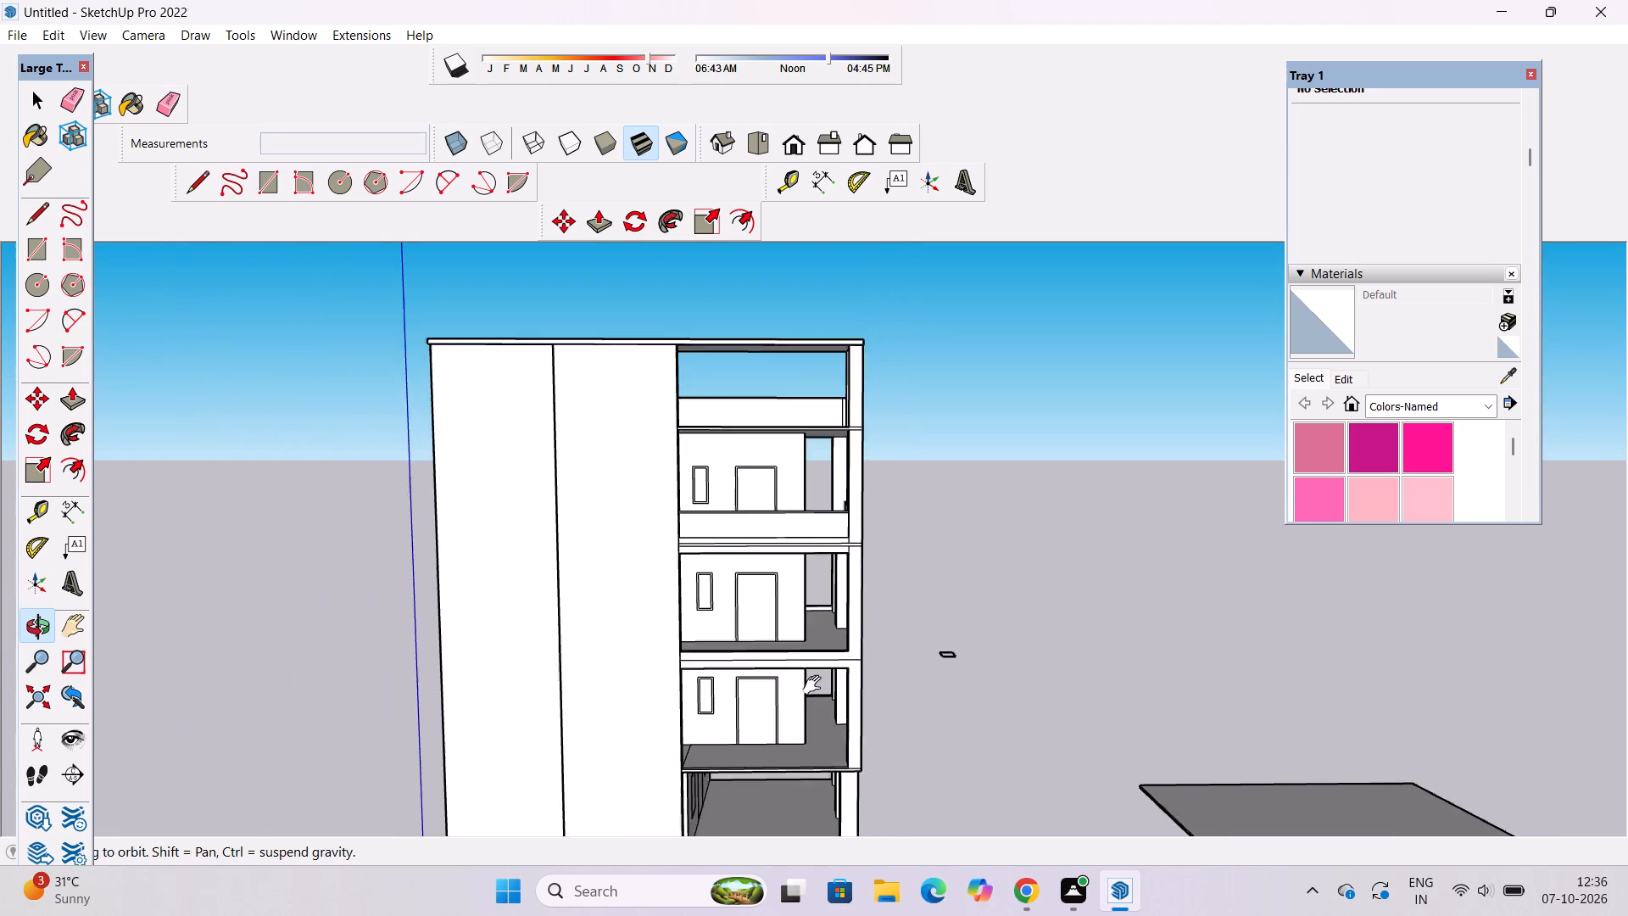
pyautogui.keyDown('shift'); pyautogui.moveTo(816, 685); pyautogui.dragTo(796, 621); pyautogui.keyUp('shift')
pyautogui.scroll(3, 788, 530)
pyautogui.keyDown('shift'); pyautogui.moveTo(761, 552); pyautogui.dragTo(729, 635); pyautogui.keyUp('shift')
pyautogui.moveTo(729, 682); pyautogui.dragTo(754, 735)
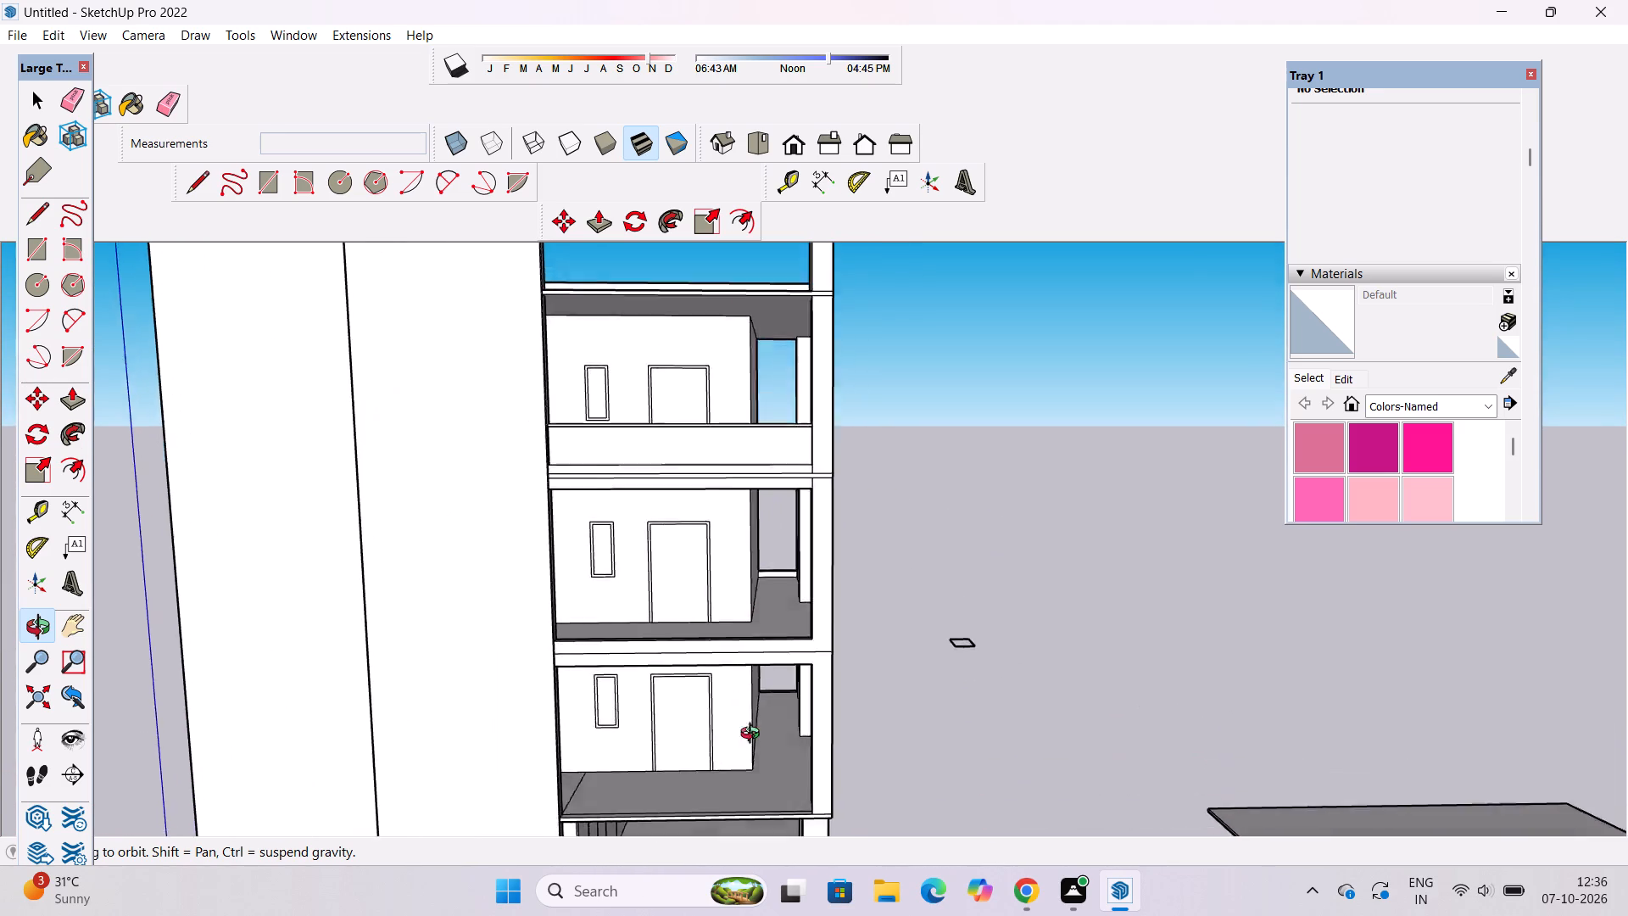
pyautogui.moveTo(754, 735); pyautogui.dragTo(799, 834)
pyautogui.scroll(10, 827, 700)
pyautogui.keyDown('shift'); pyautogui.moveTo(792, 698); pyautogui.dragTo(604, 711); pyautogui.keyUp('shift')
pyautogui.moveTo(673, 740); pyautogui.dragTo(834, 752)
pyautogui.scroll(2, 879, 728)
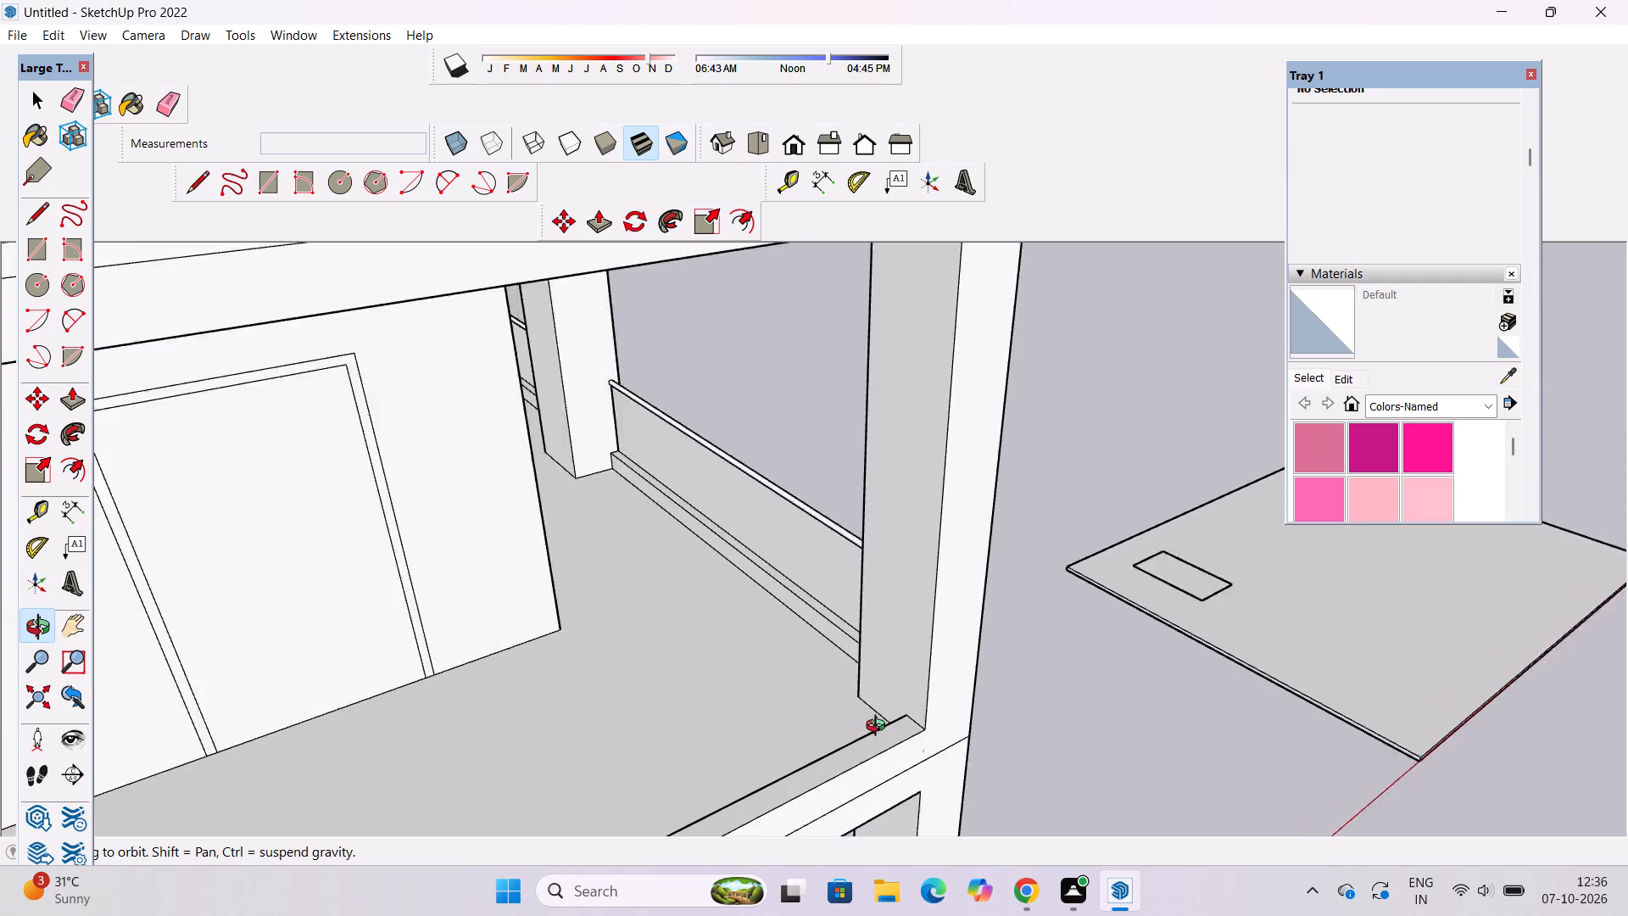
pyautogui.scroll(3, 879, 728)
pyautogui.keyDown('shift'); pyautogui.moveTo(909, 733); pyautogui.dragTo(657, 733); pyautogui.keyUp('shift')
pyautogui.scroll(5, 657, 733)
pyautogui.keyDown('shift'); pyautogui.moveTo(665, 738); pyautogui.dragTo(680, 761); pyautogui.keyUp('shift')
pyautogui.scroll(5, 680, 761)
pyautogui.press('l')
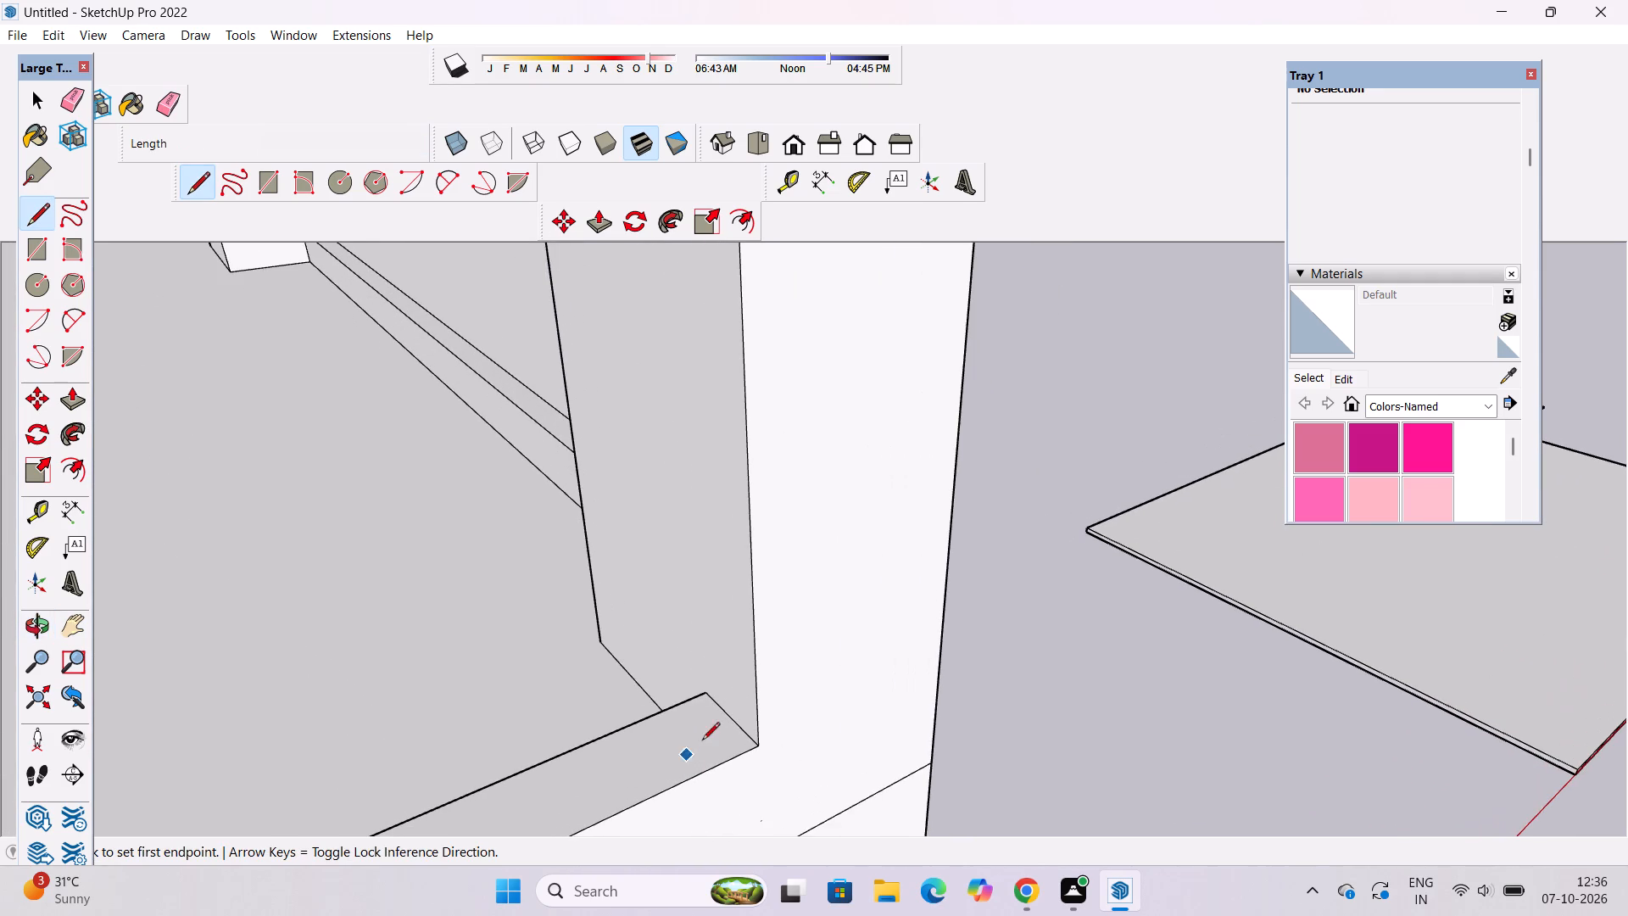
pyautogui.click(728, 719)
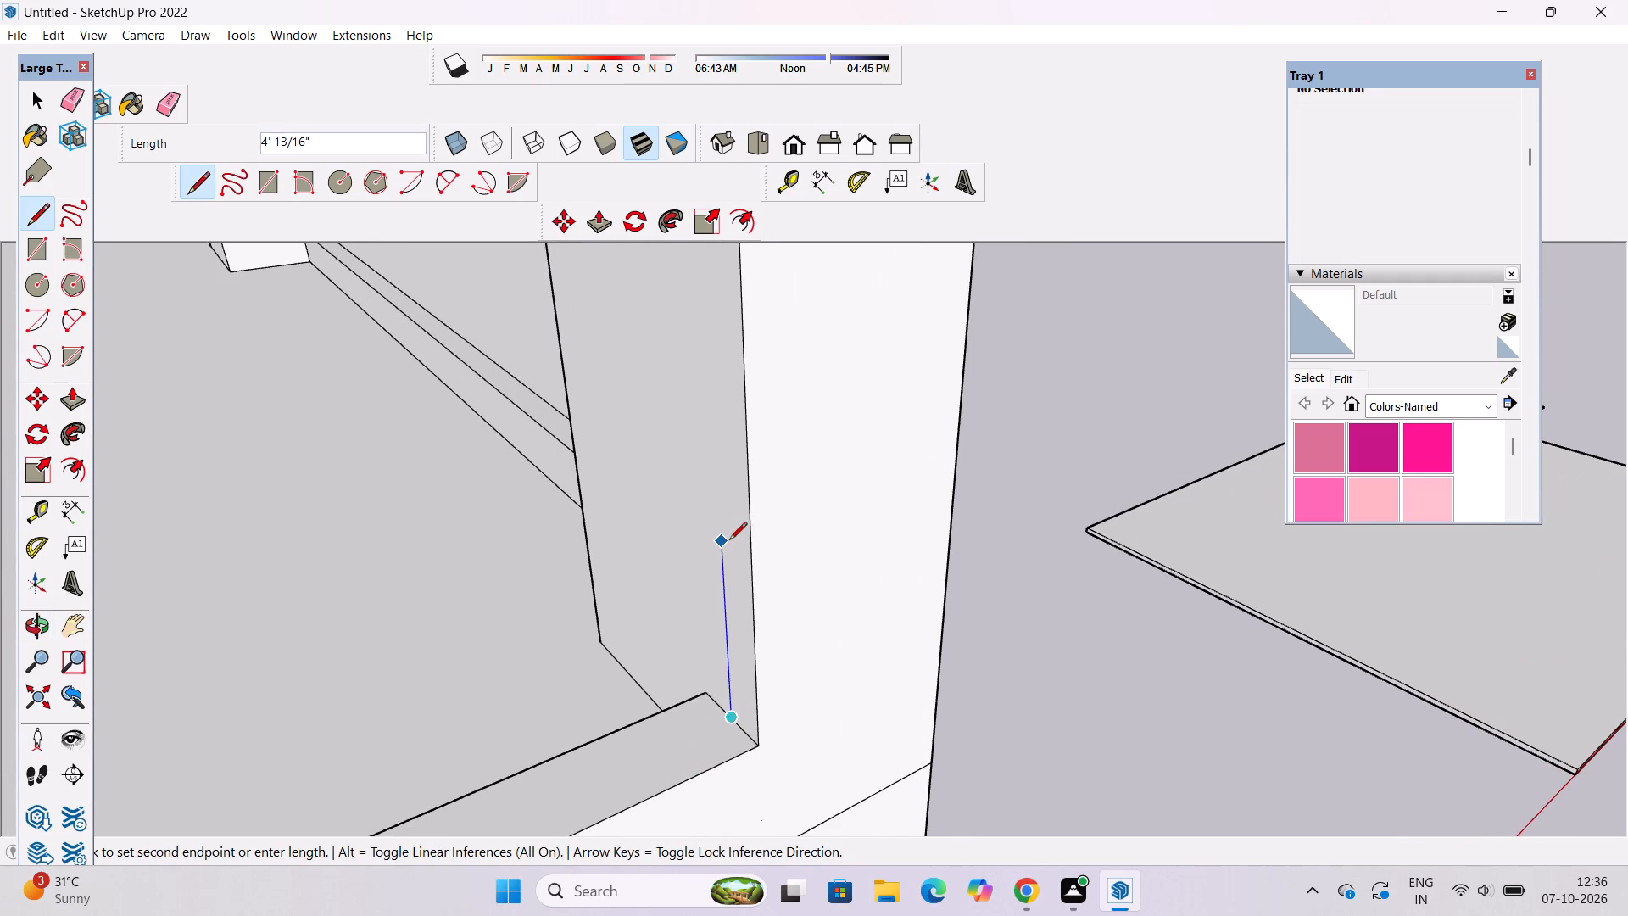
pyautogui.write("9'")
pyautogui.press('Return')
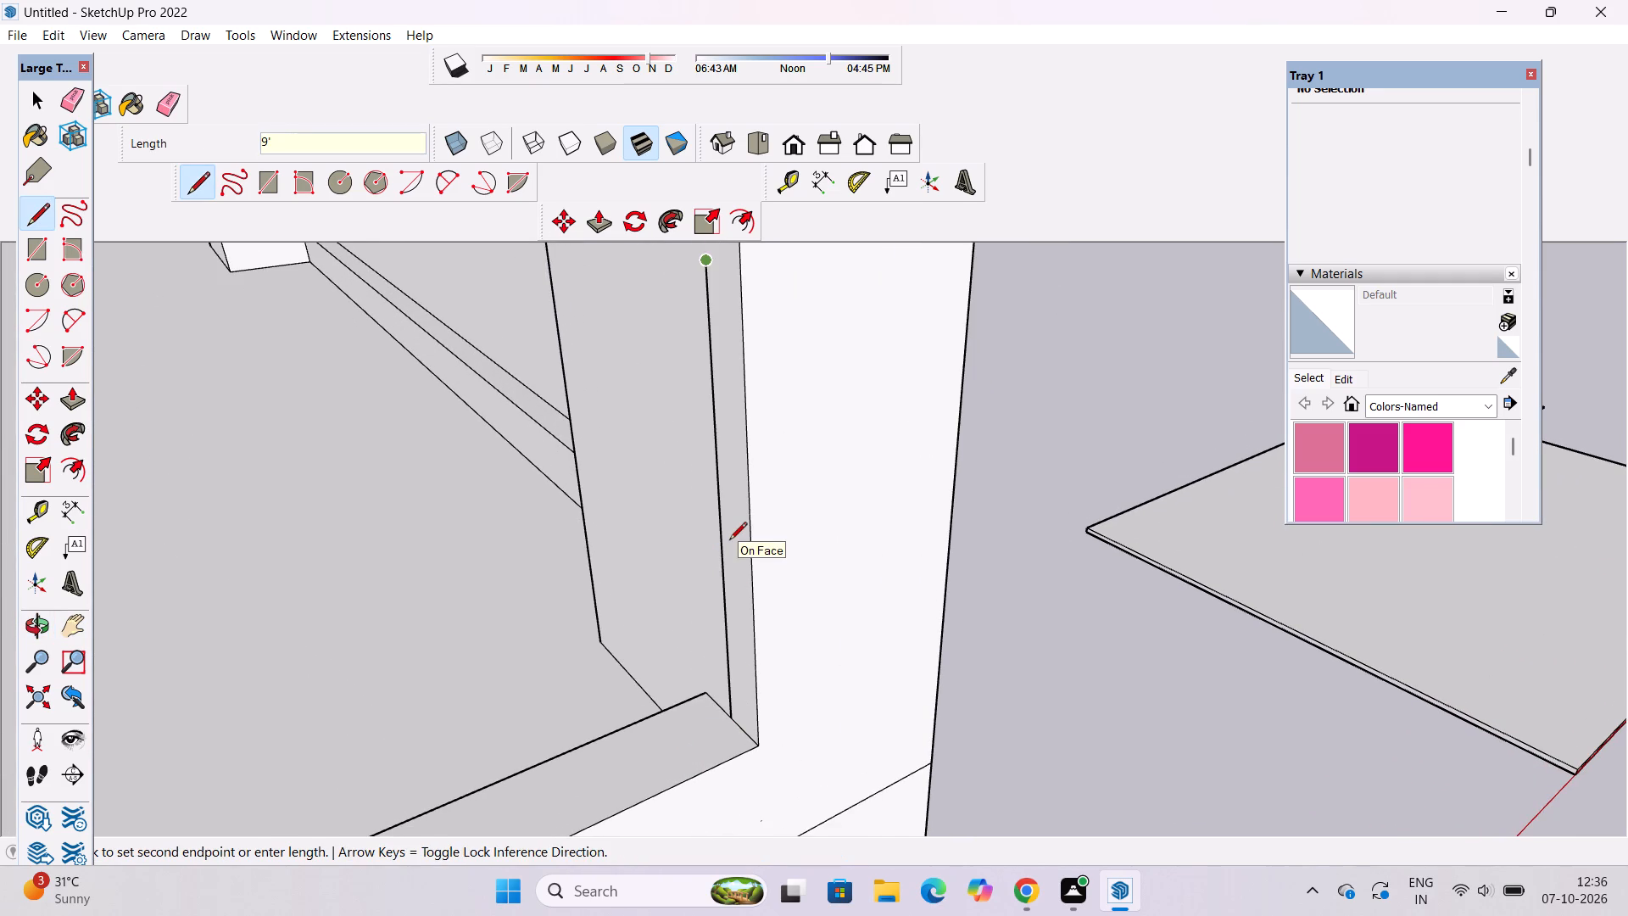
# Draw the panel's top edge about 60' 3" across the opening to the opposite side, and bring it straight down to the sill.
pyautogui.press('o')
pyautogui.scroll(-5, 731, 544)
pyautogui.moveTo(860, 660); pyautogui.dragTo(765, 669)
pyautogui.keyDown('shift'); pyautogui.moveTo(746, 656); pyautogui.dragTo(1087, 779); pyautogui.keyUp('shift')
pyautogui.scroll(-5, 1070, 761)
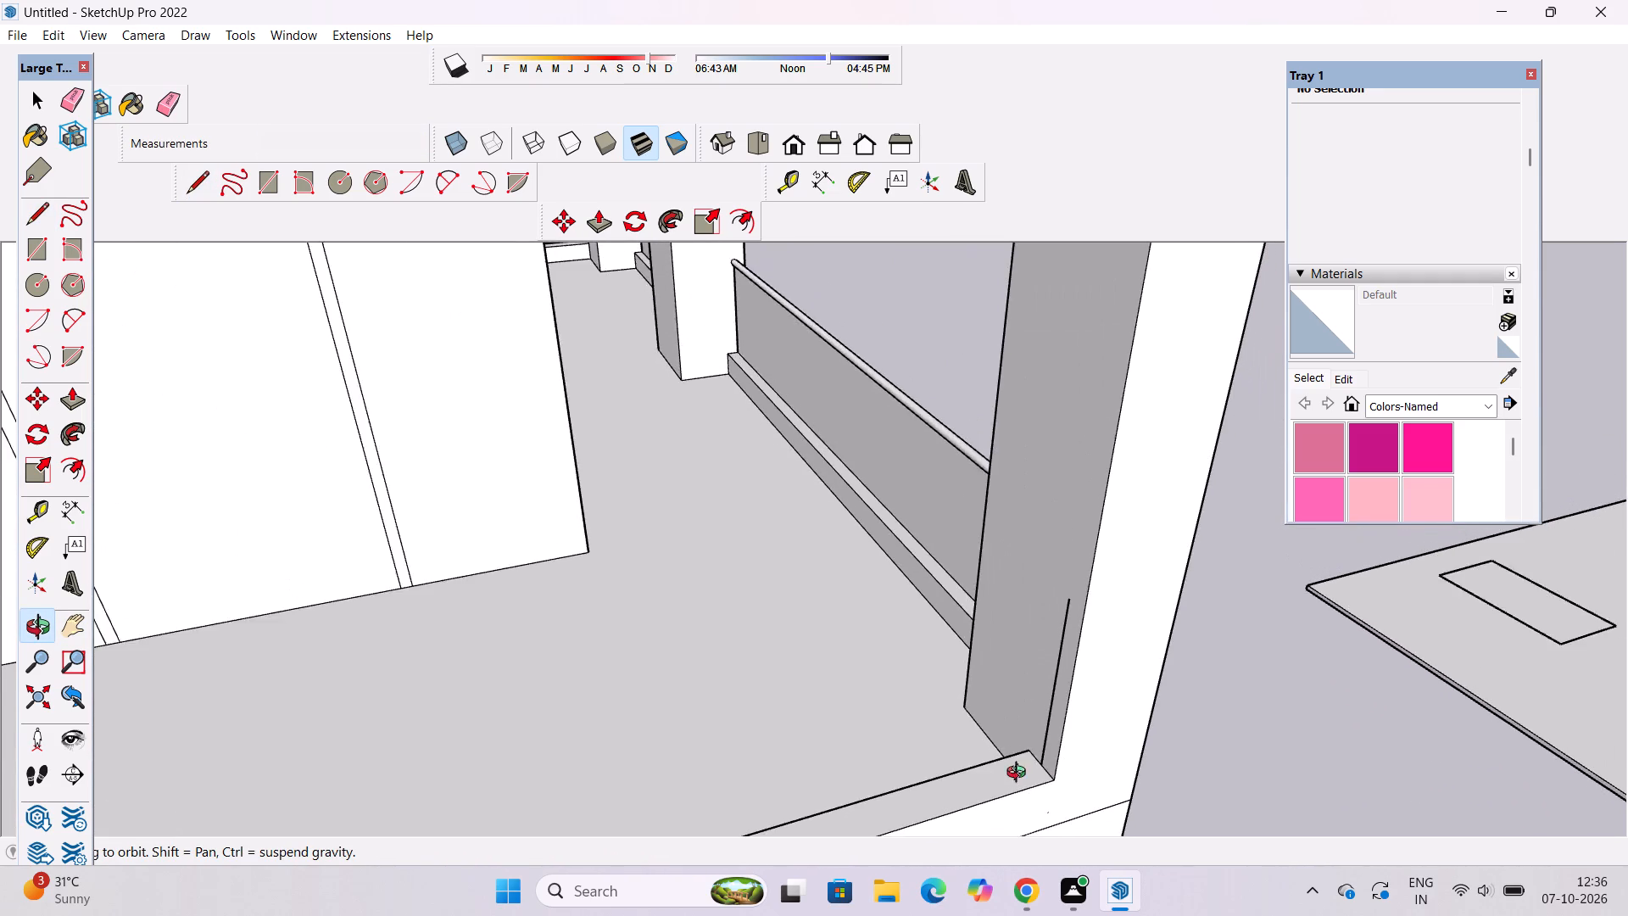
pyautogui.moveTo(1008, 778); pyautogui.dragTo(768, 742)
pyautogui.keyDown('shift'); pyautogui.moveTo(689, 726); pyautogui.dragTo(992, 788); pyautogui.keyUp('shift')
pyautogui.keyDown('shift'); pyautogui.scroll(-5, 992, 787); pyautogui.keyUp('shift')
pyautogui.keyDown('shift'); pyautogui.moveTo(792, 776); pyautogui.dragTo(777, 776); pyautogui.keyUp('shift')
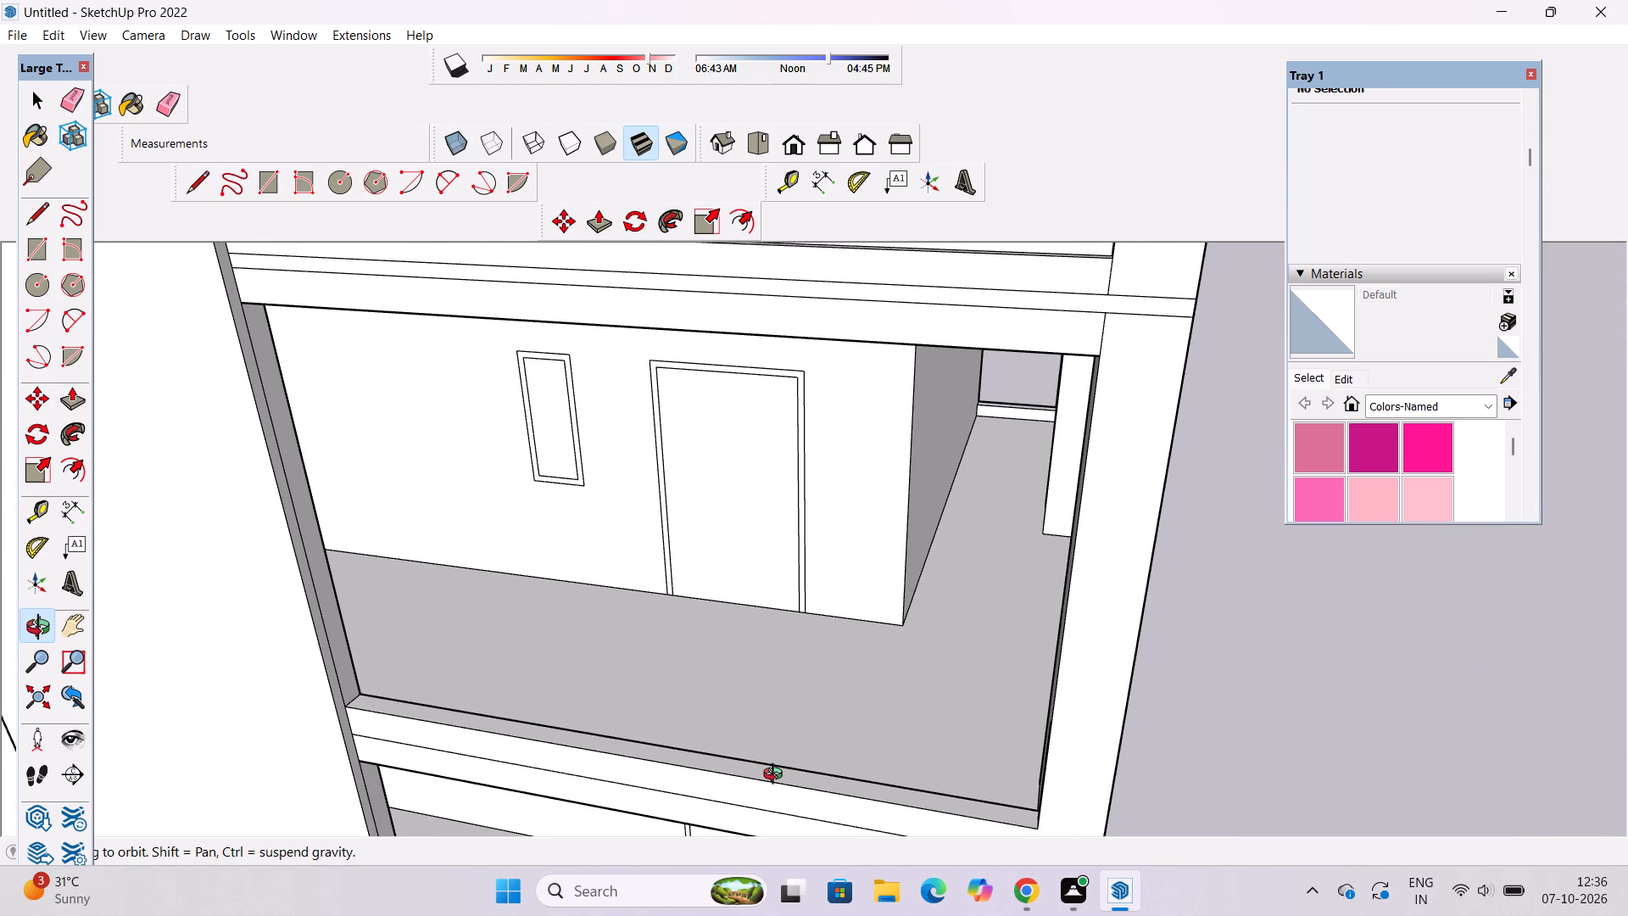
pyautogui.press('l')
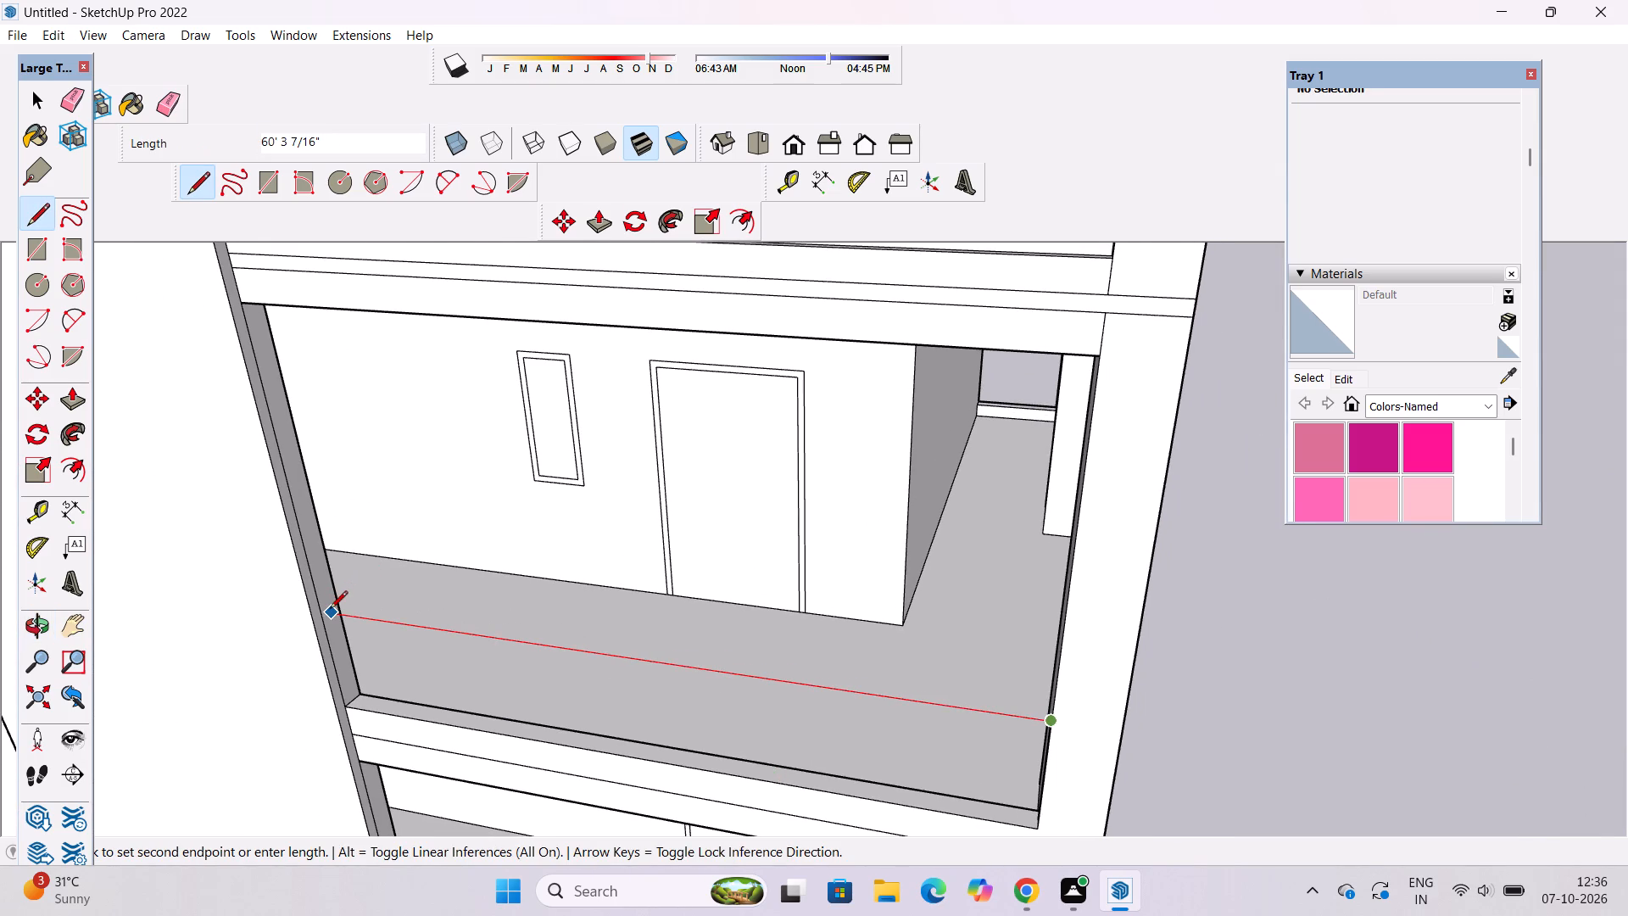
pyautogui.click(329, 610)
pyautogui.scroll(2, 348, 679)
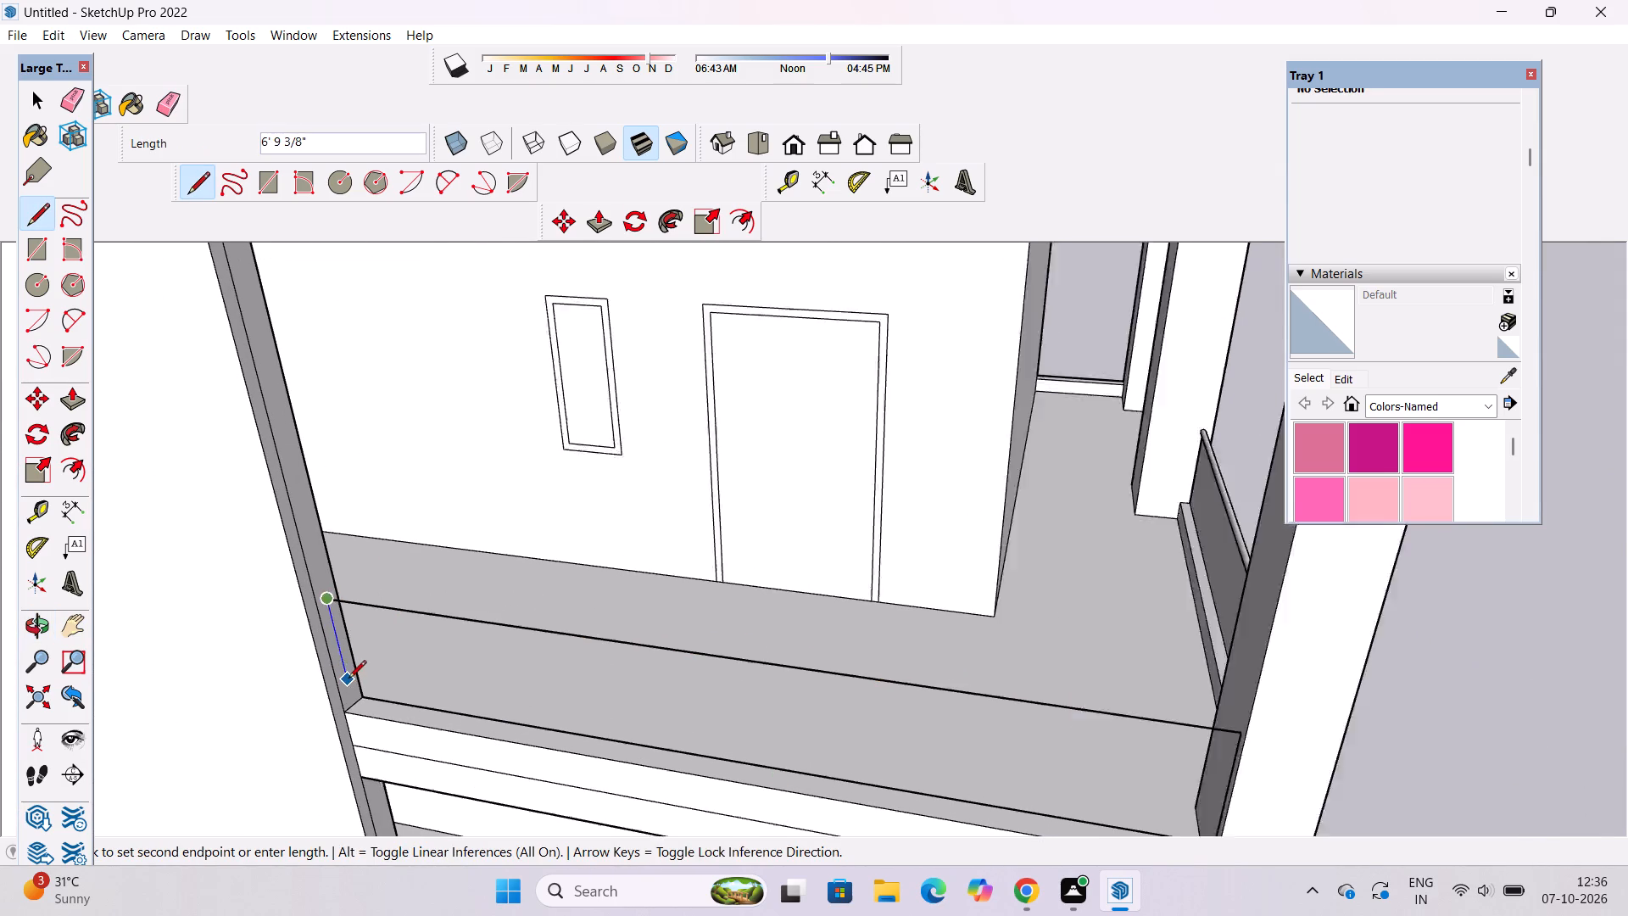
pyautogui.scroll(6, 348, 679)
pyautogui.click(359, 722)
# Close the panel outline along the sill back to the foot of the 9' line to form a face.
pyautogui.scroll(-5, 359, 722)
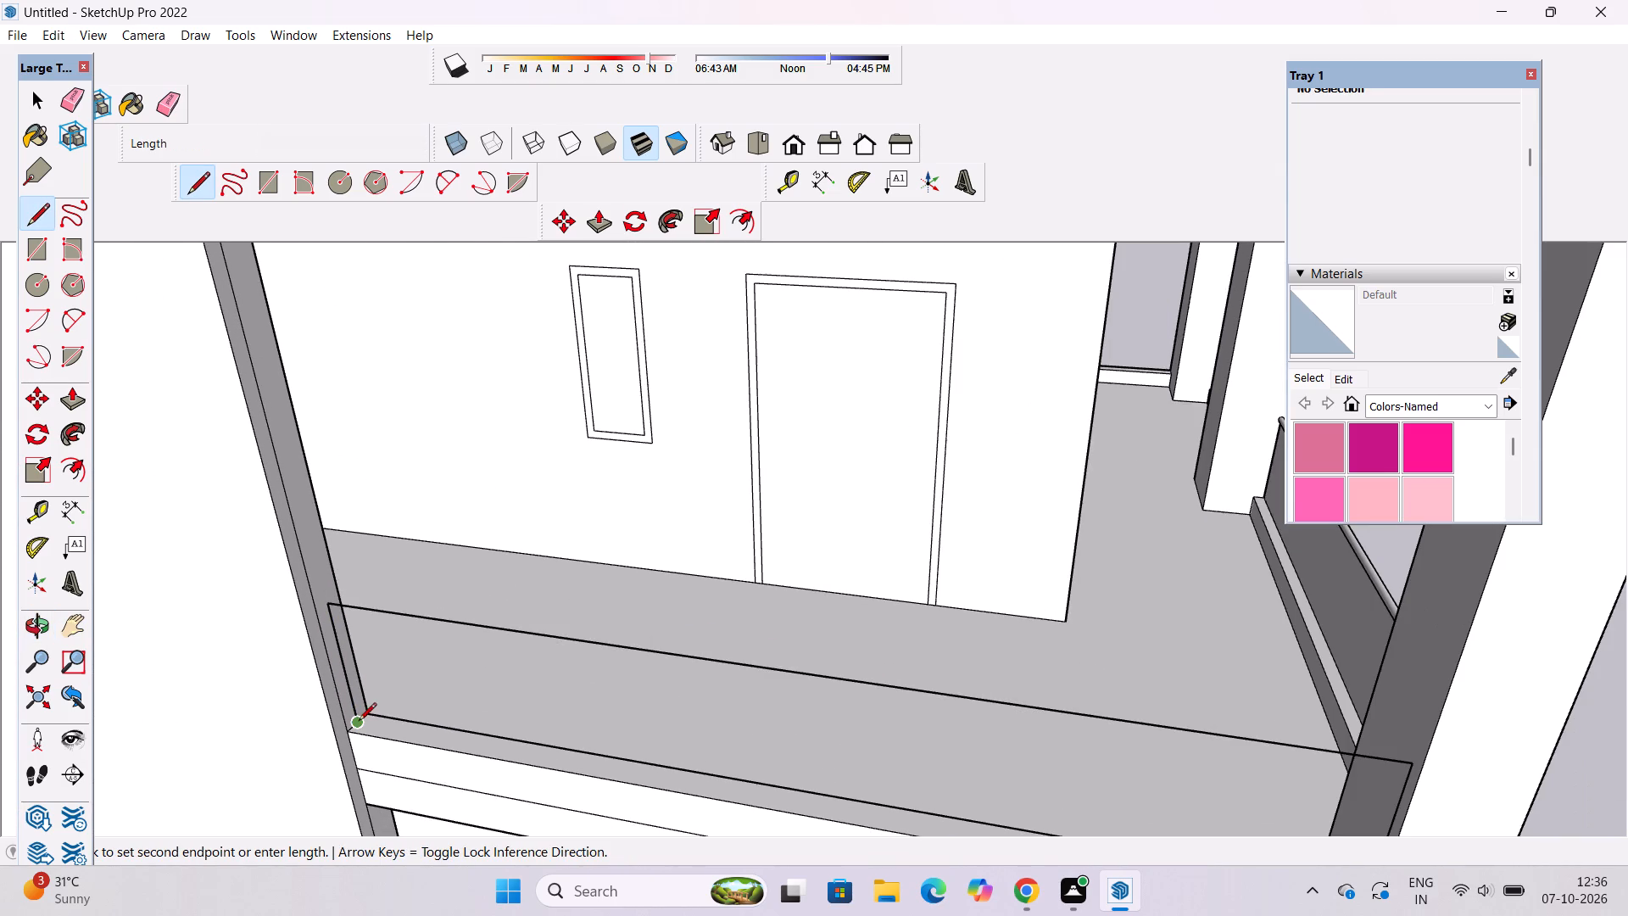
pyautogui.scroll(-6, 442, 740)
pyautogui.scroll(3, 887, 818)
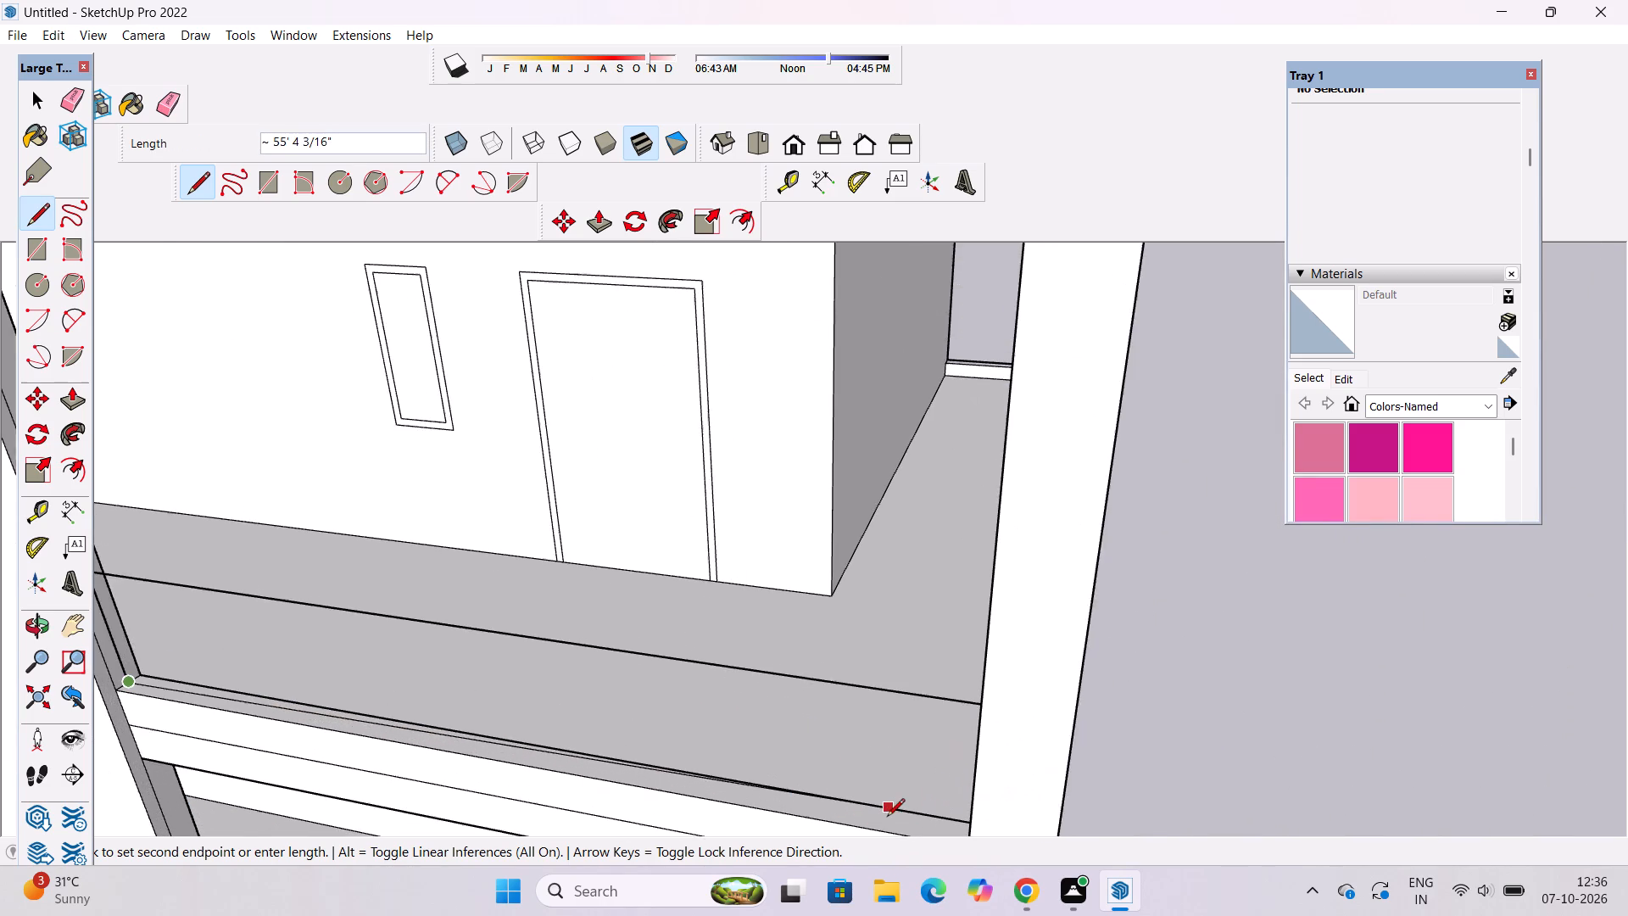
pyautogui.scroll(7, 887, 818)
pyautogui.press('o')
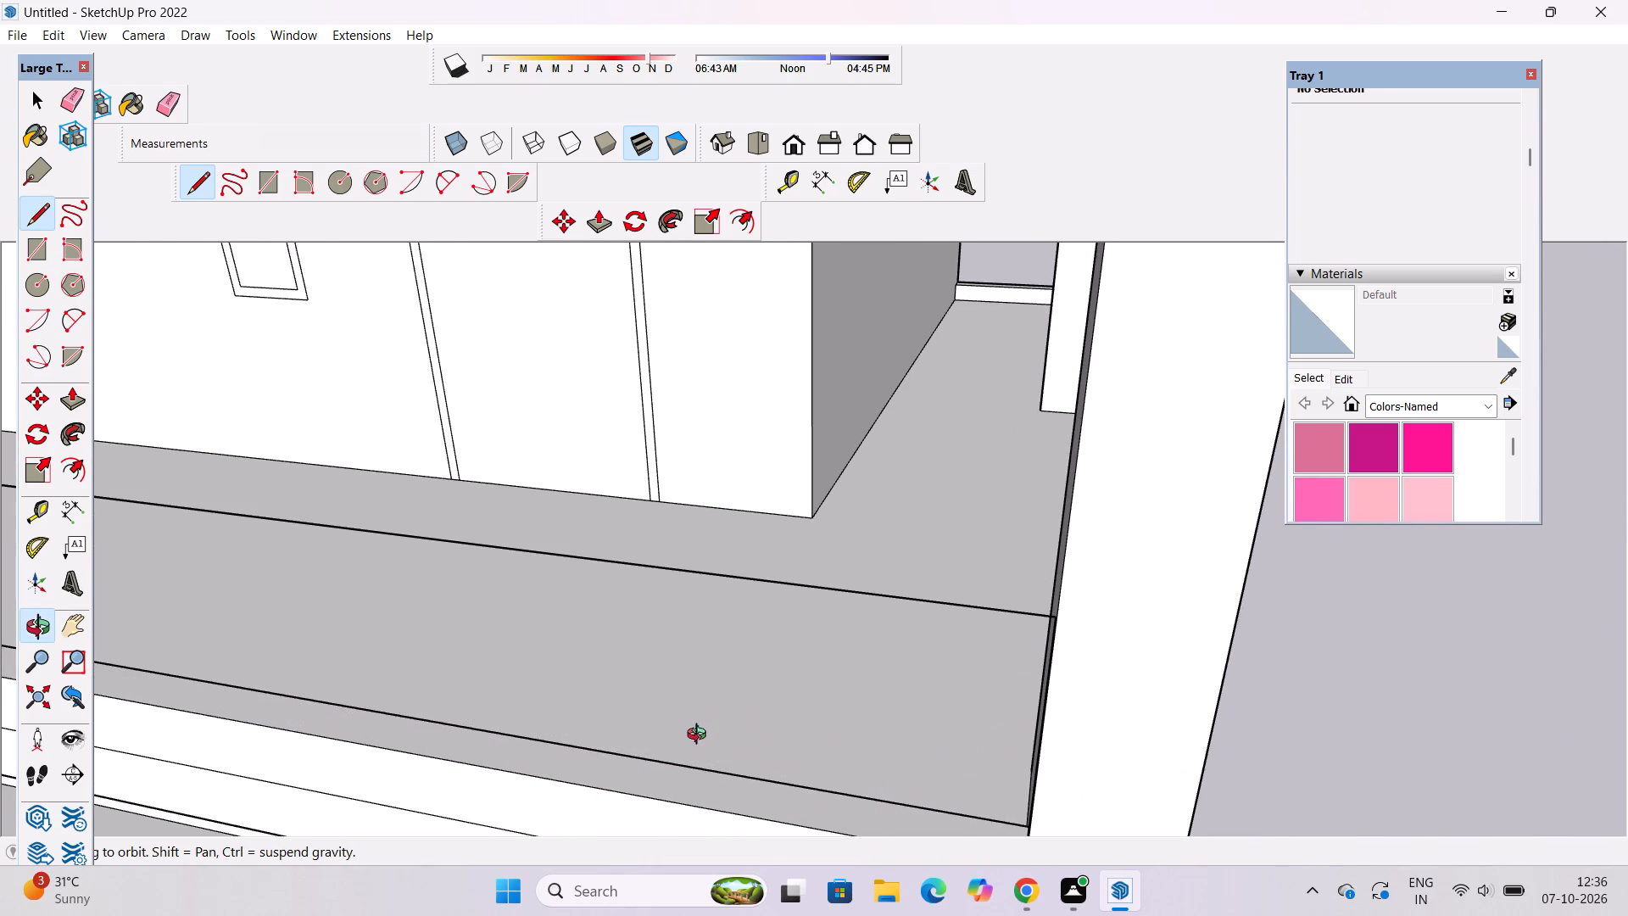
pyautogui.moveTo(707, 750); pyautogui.dragTo(828, 746)
pyautogui.keyDown('shift'); pyautogui.moveTo(828, 746); pyautogui.dragTo(727, 729); pyautogui.keyUp('shift')
pyautogui.moveTo(727, 729); pyautogui.dragTo(751, 729)
pyautogui.press('l')
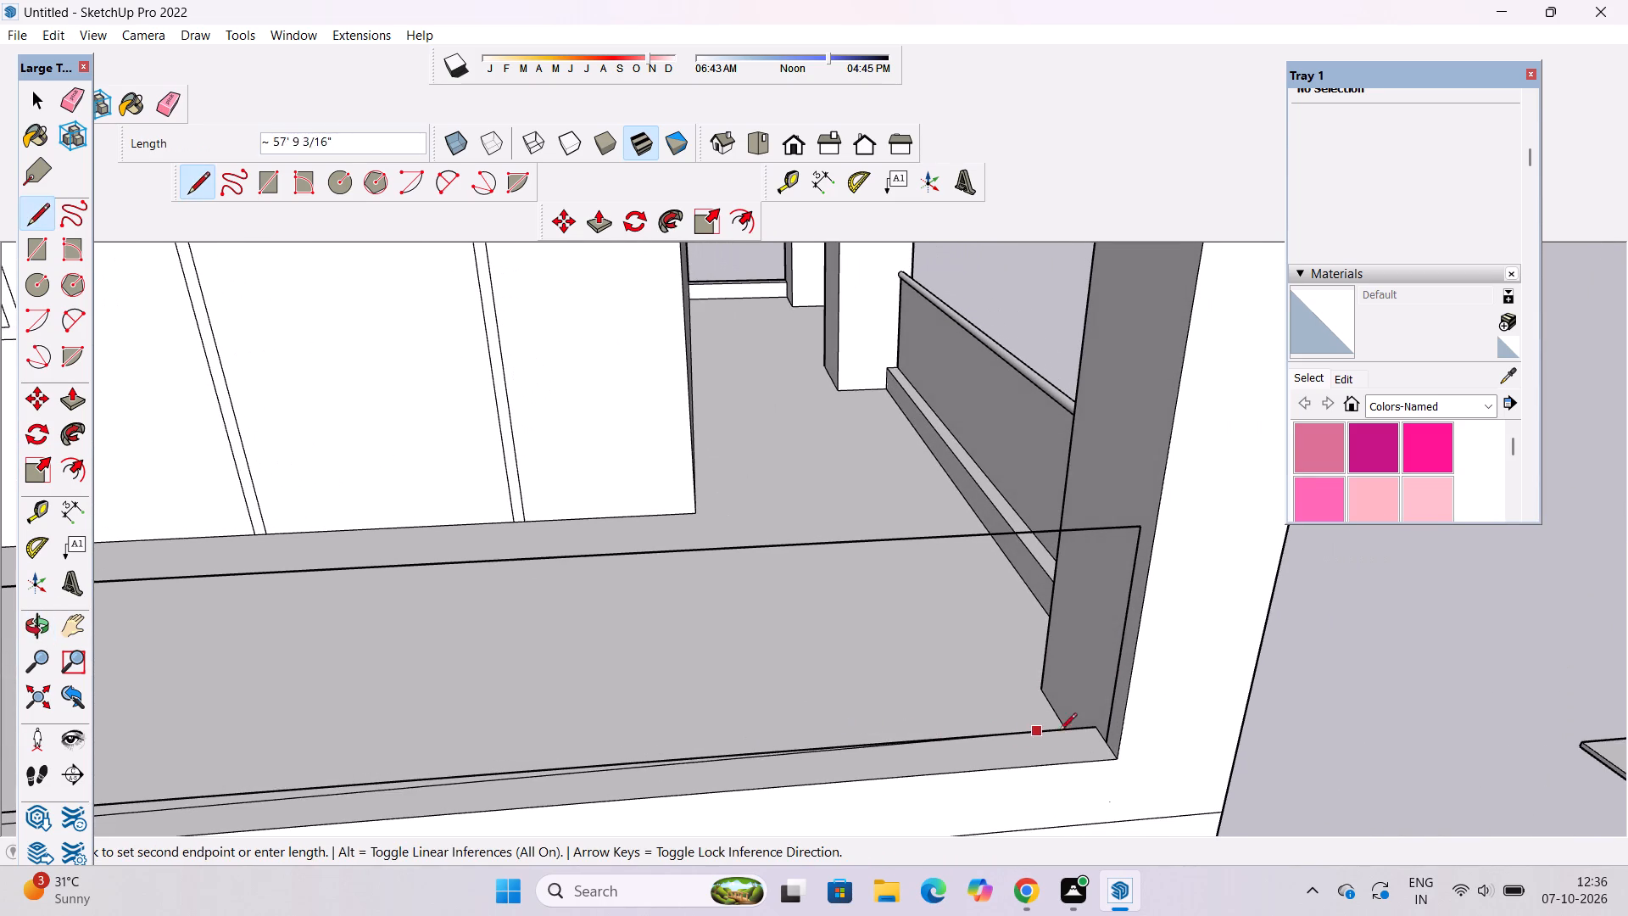
pyautogui.click(1101, 739)
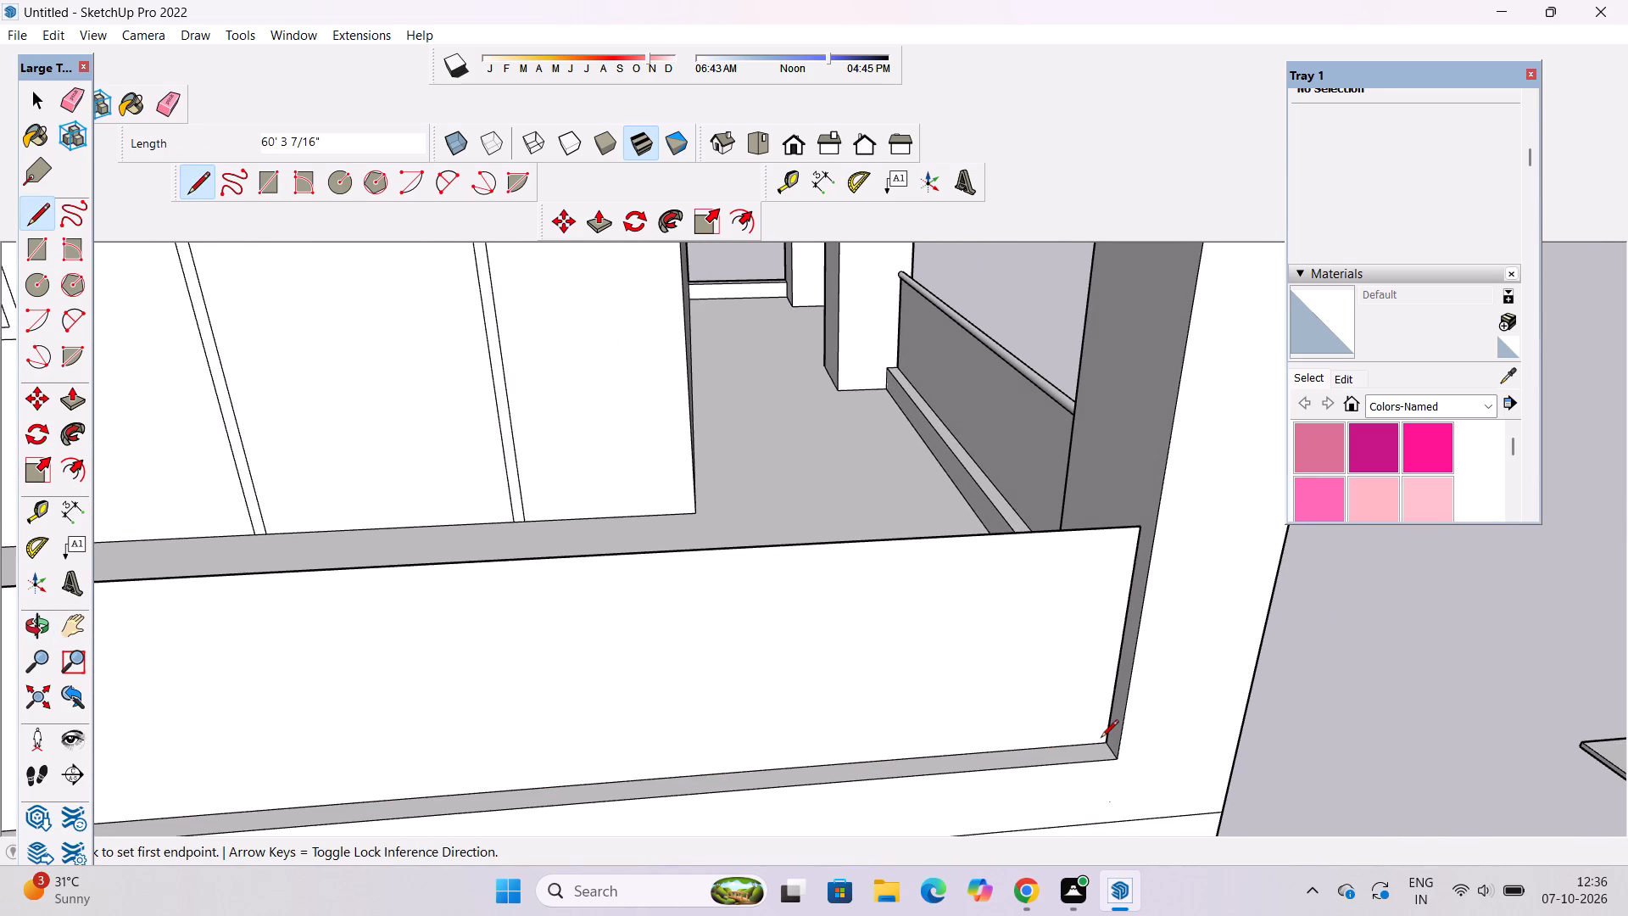
pyautogui.press('space')
# Draw a 3" radius circle on the corner column's inner face, centred on the panel's top corner.
pyautogui.press('c')
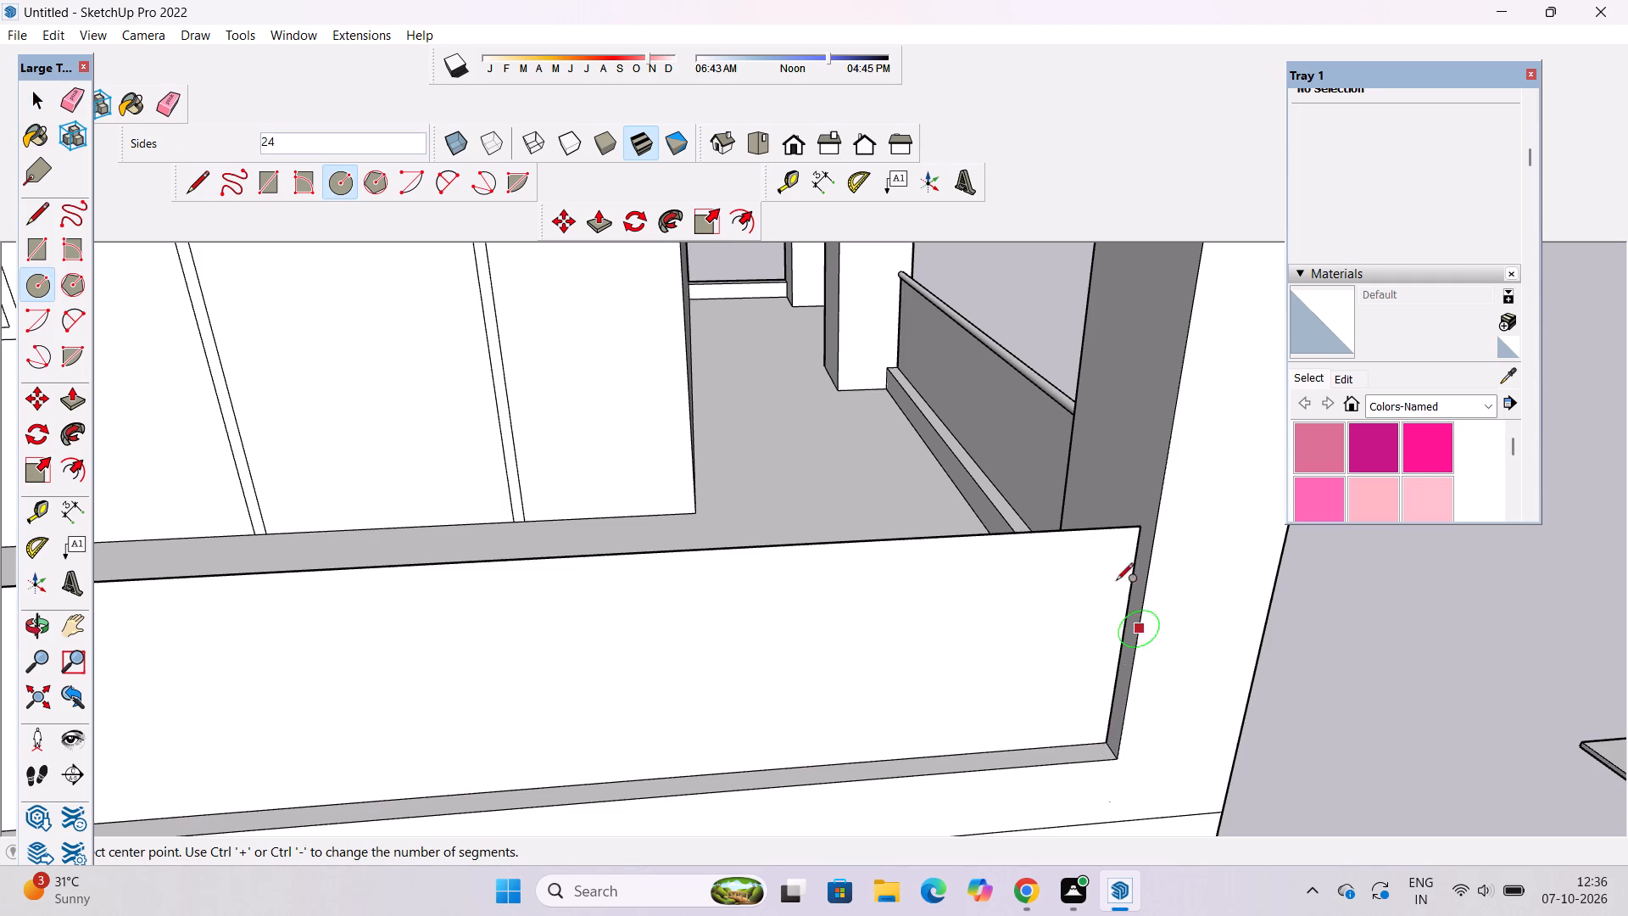
pyautogui.scroll(9, 1128, 522)
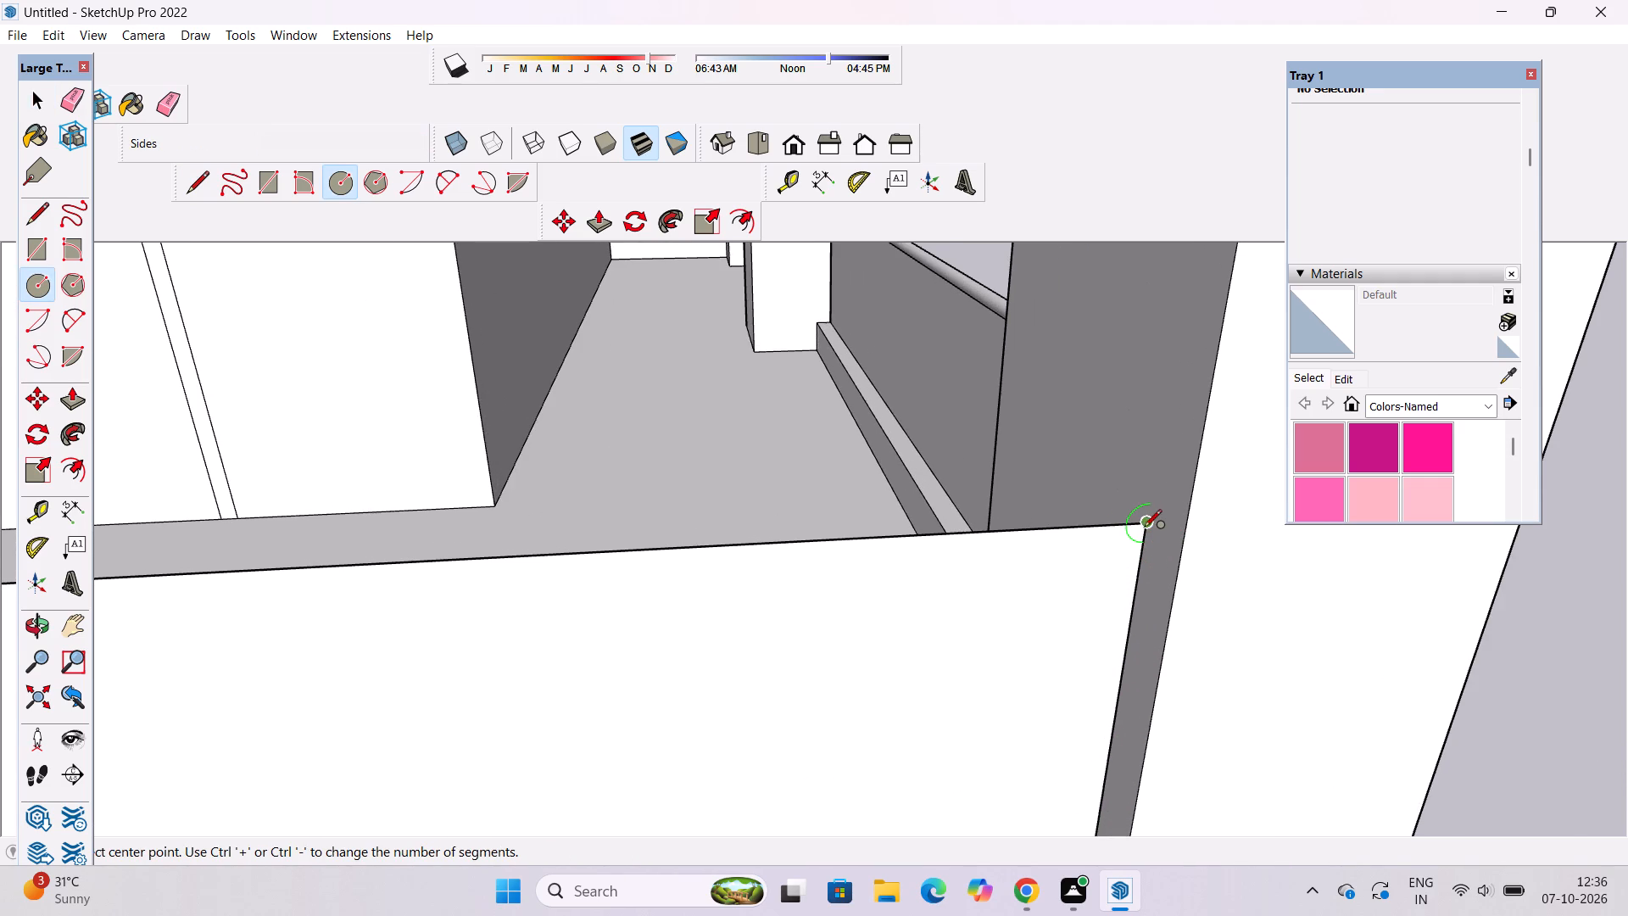
pyautogui.scroll(10, 1143, 532)
pyautogui.click(1151, 509)
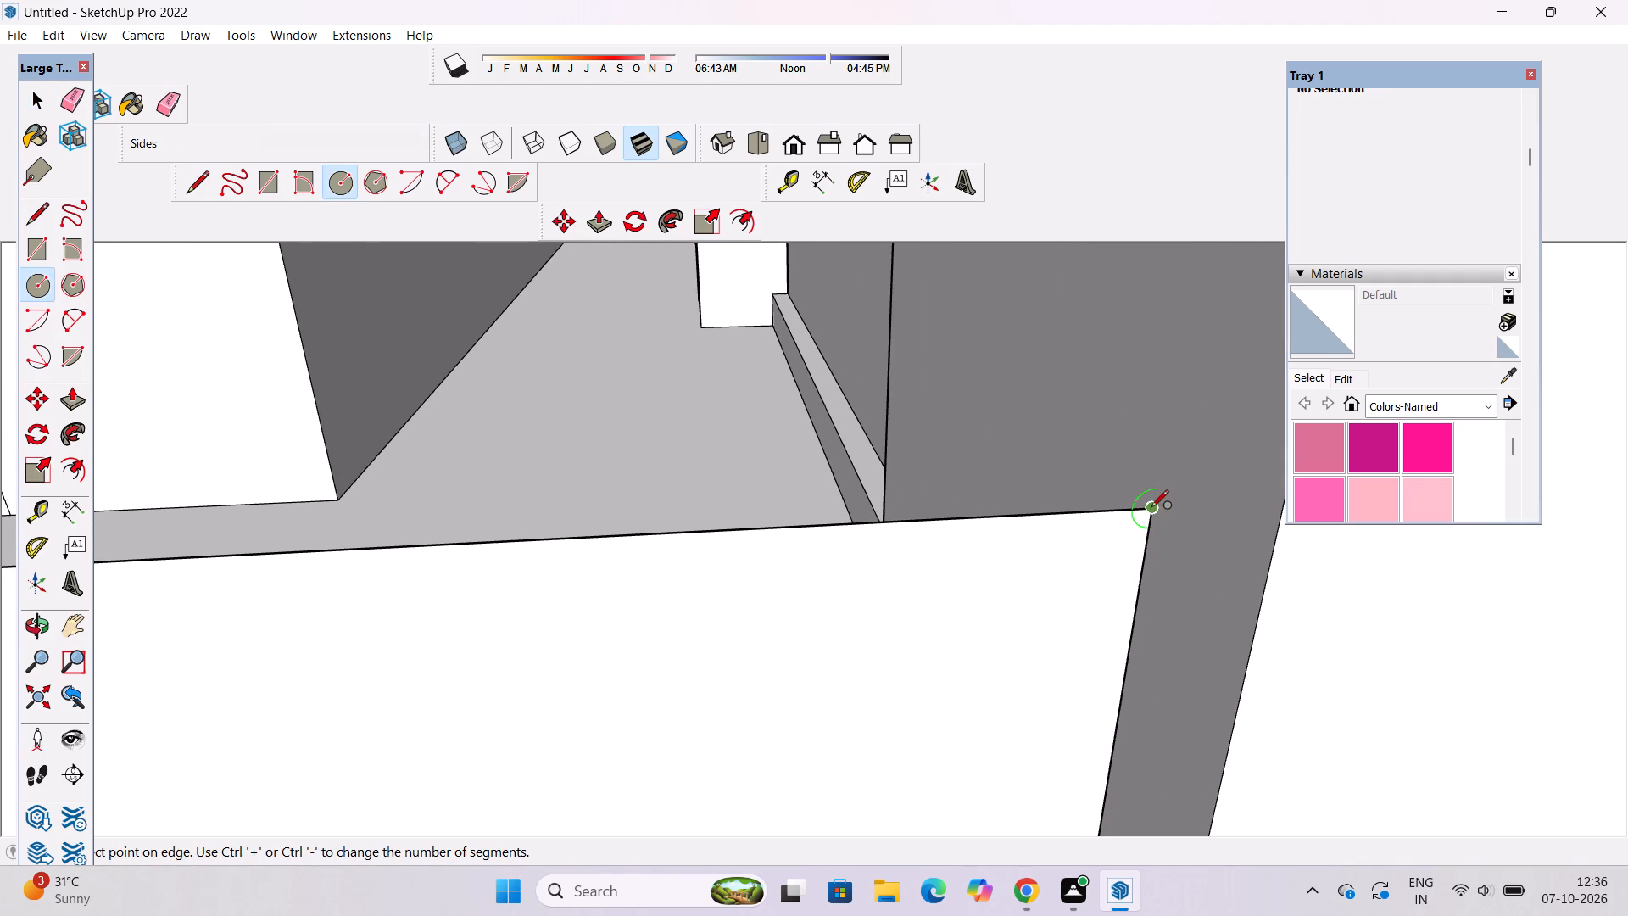
pyautogui.press('space')
pyautogui.press('c')
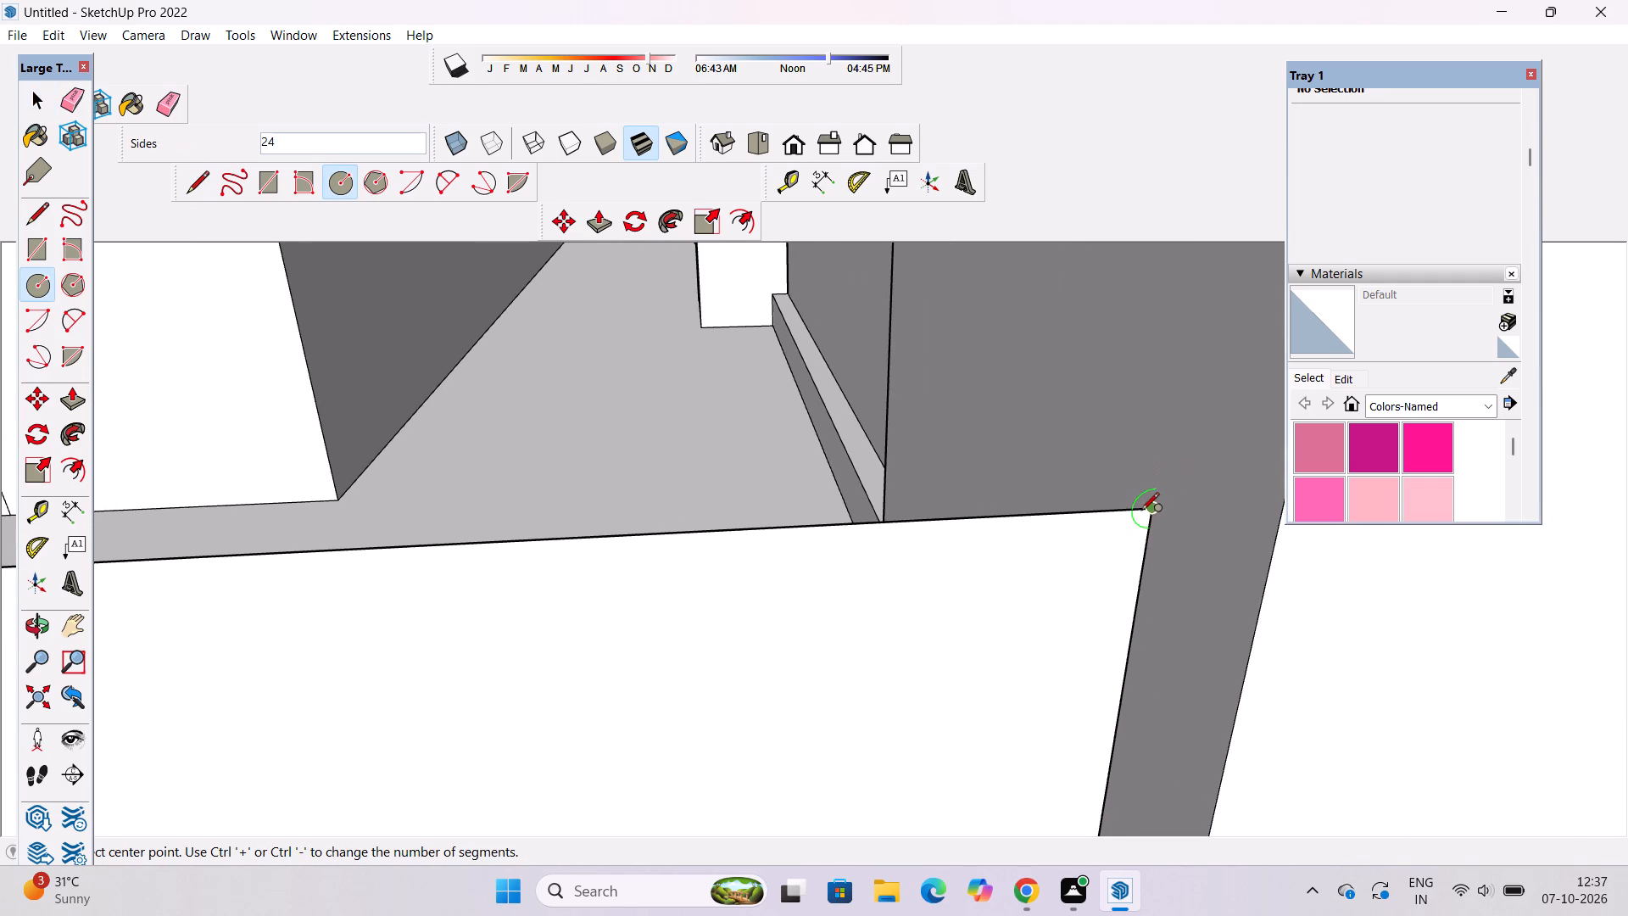
pyautogui.click(1160, 507)
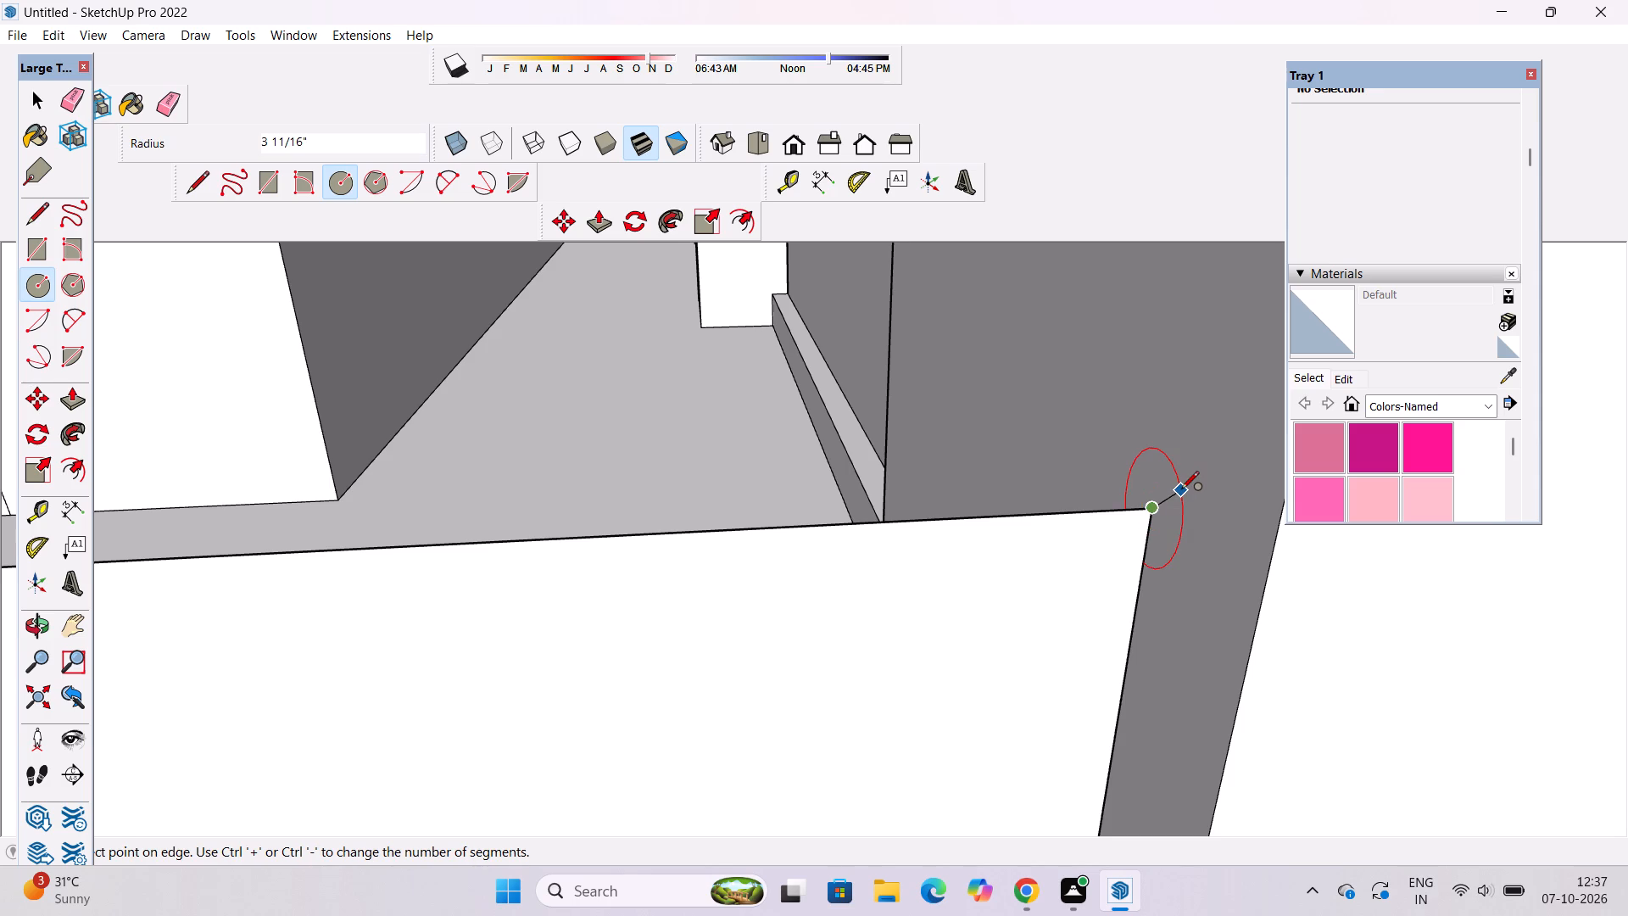
pyautogui.press('3')
pyautogui.hotkey('shift', '"')
pyautogui.press('Return')
pyautogui.press('space')
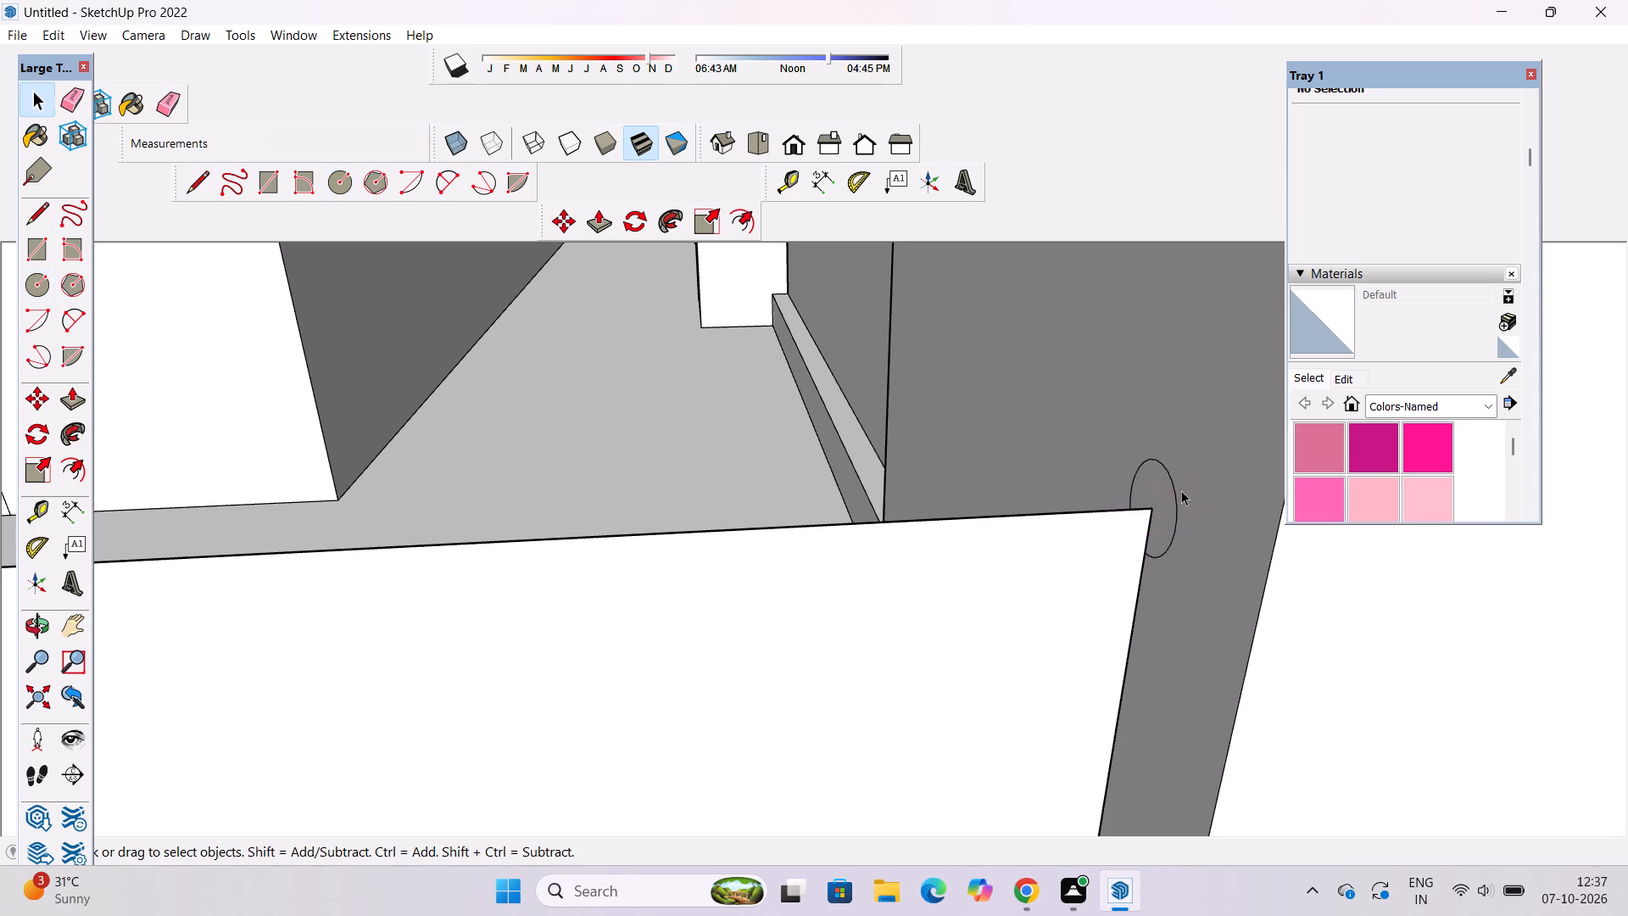
# Sweep the circle along the panel's top edge with Follow Me to form a round top rail.
pyautogui.doubleClick(1146, 483)
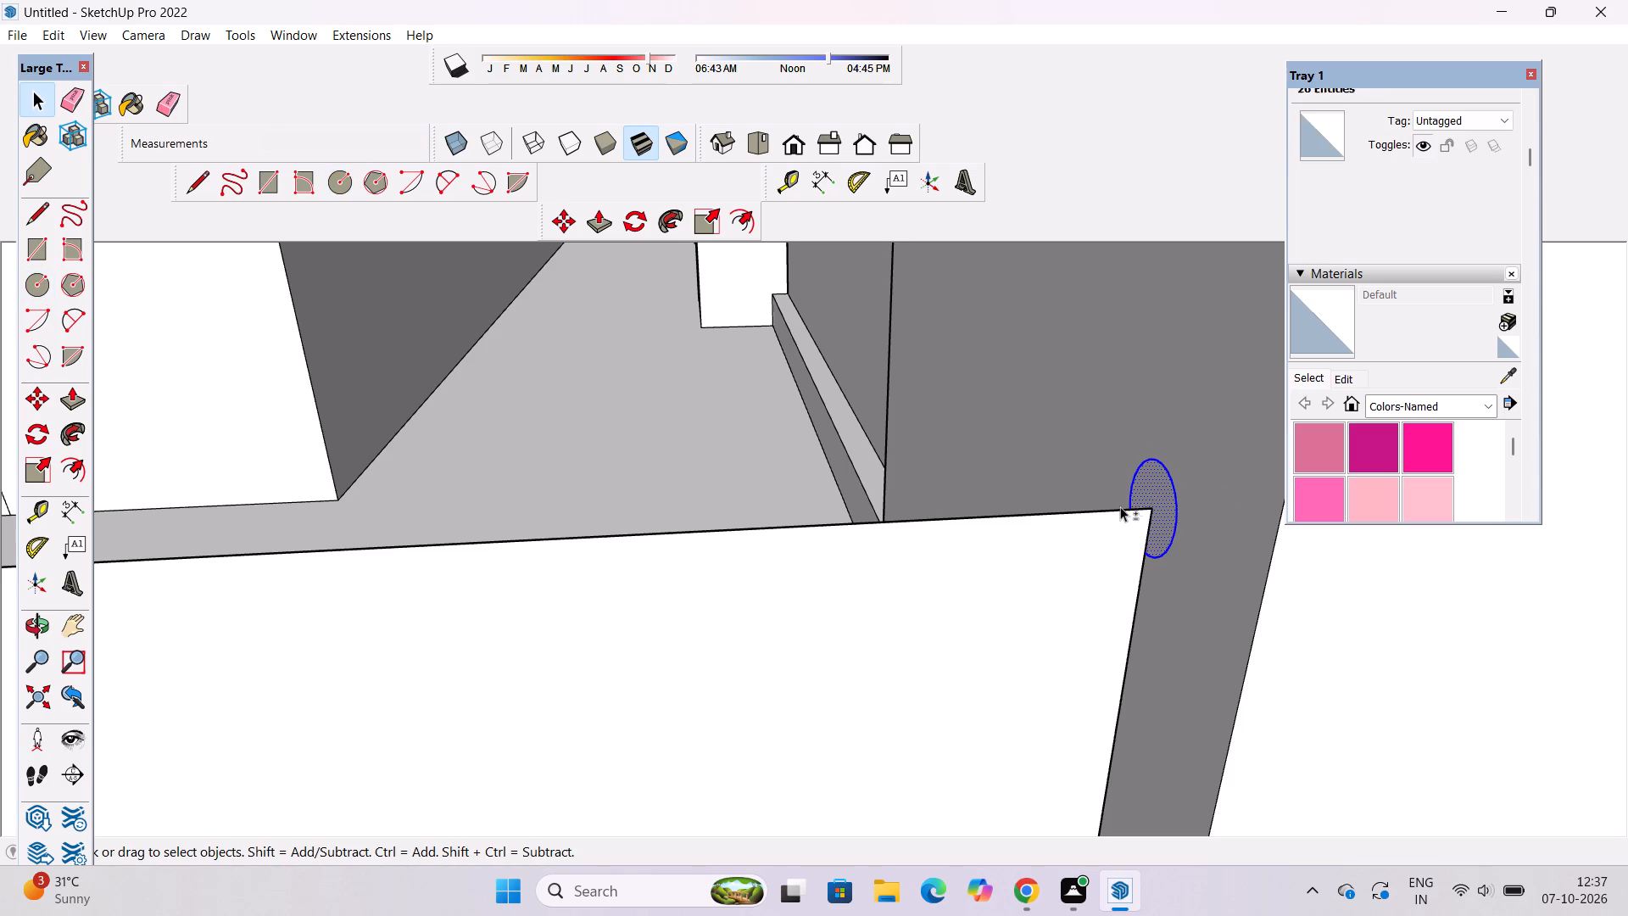
pyautogui.keyDown('shift'); pyautogui.click(1114, 511); pyautogui.keyUp('shift')
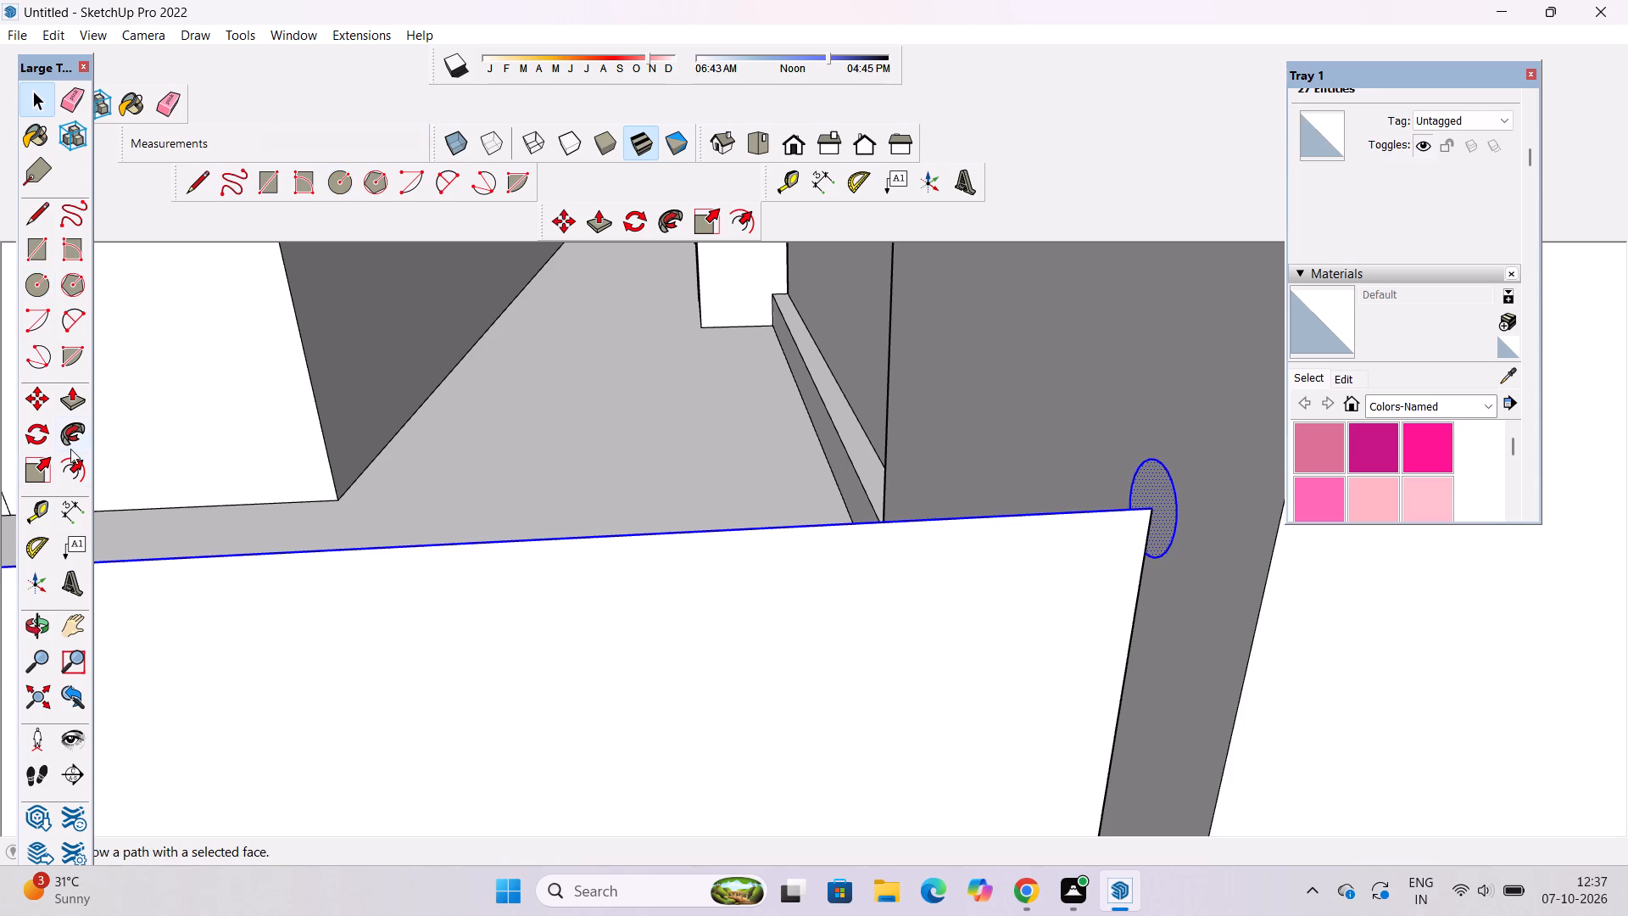
pyautogui.click(73, 438)
pyautogui.click(1151, 492)
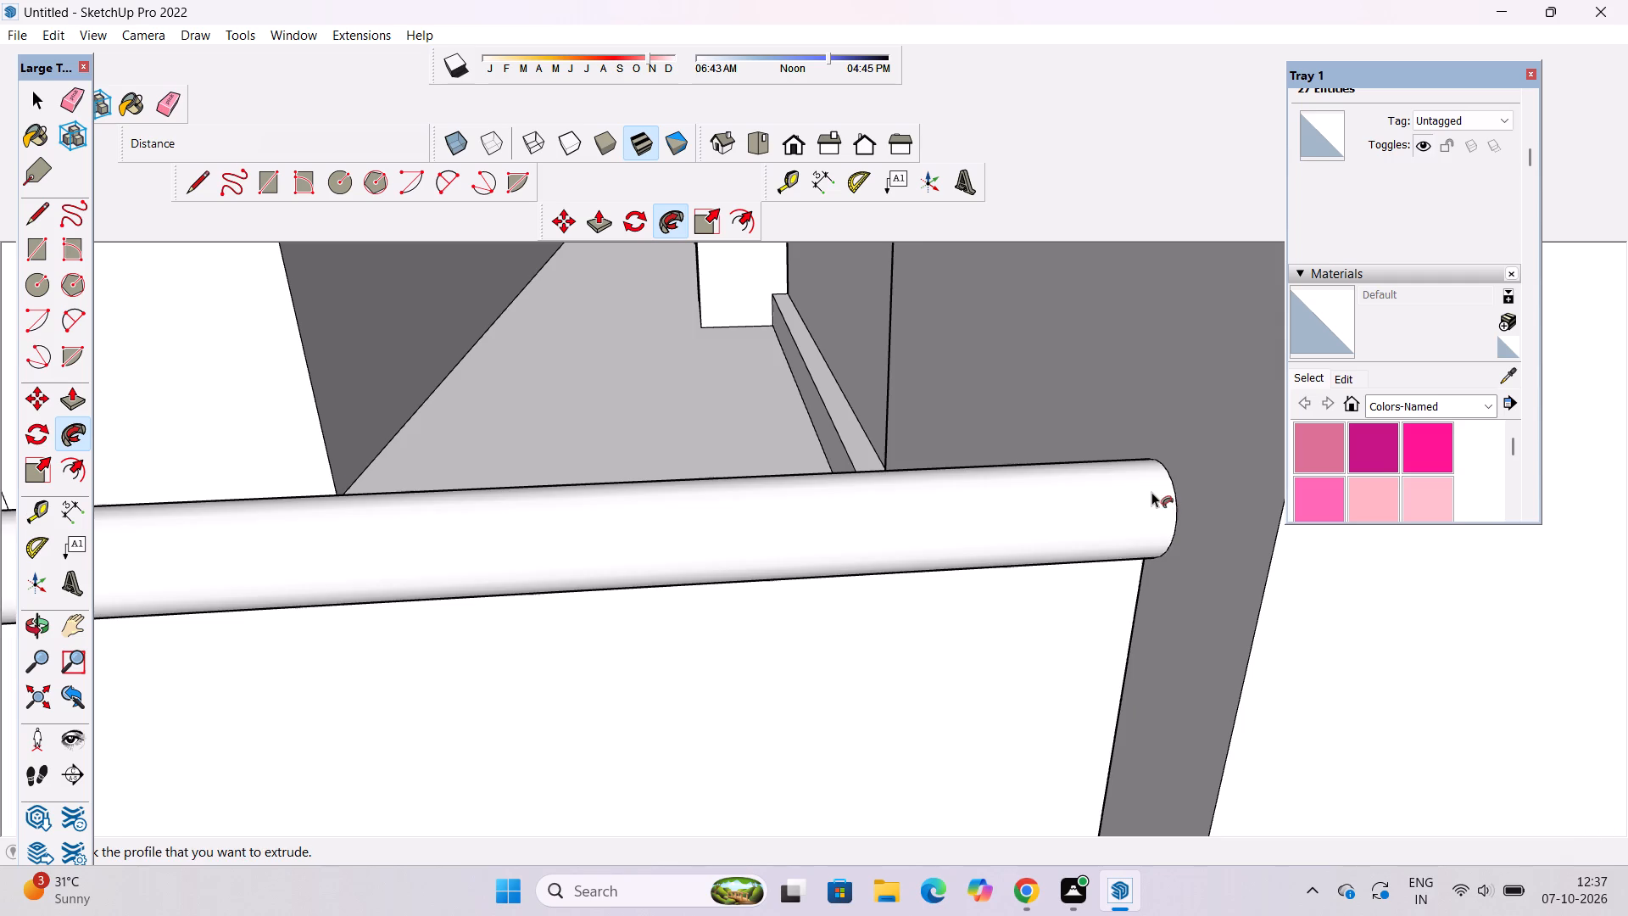
pyautogui.press('space')
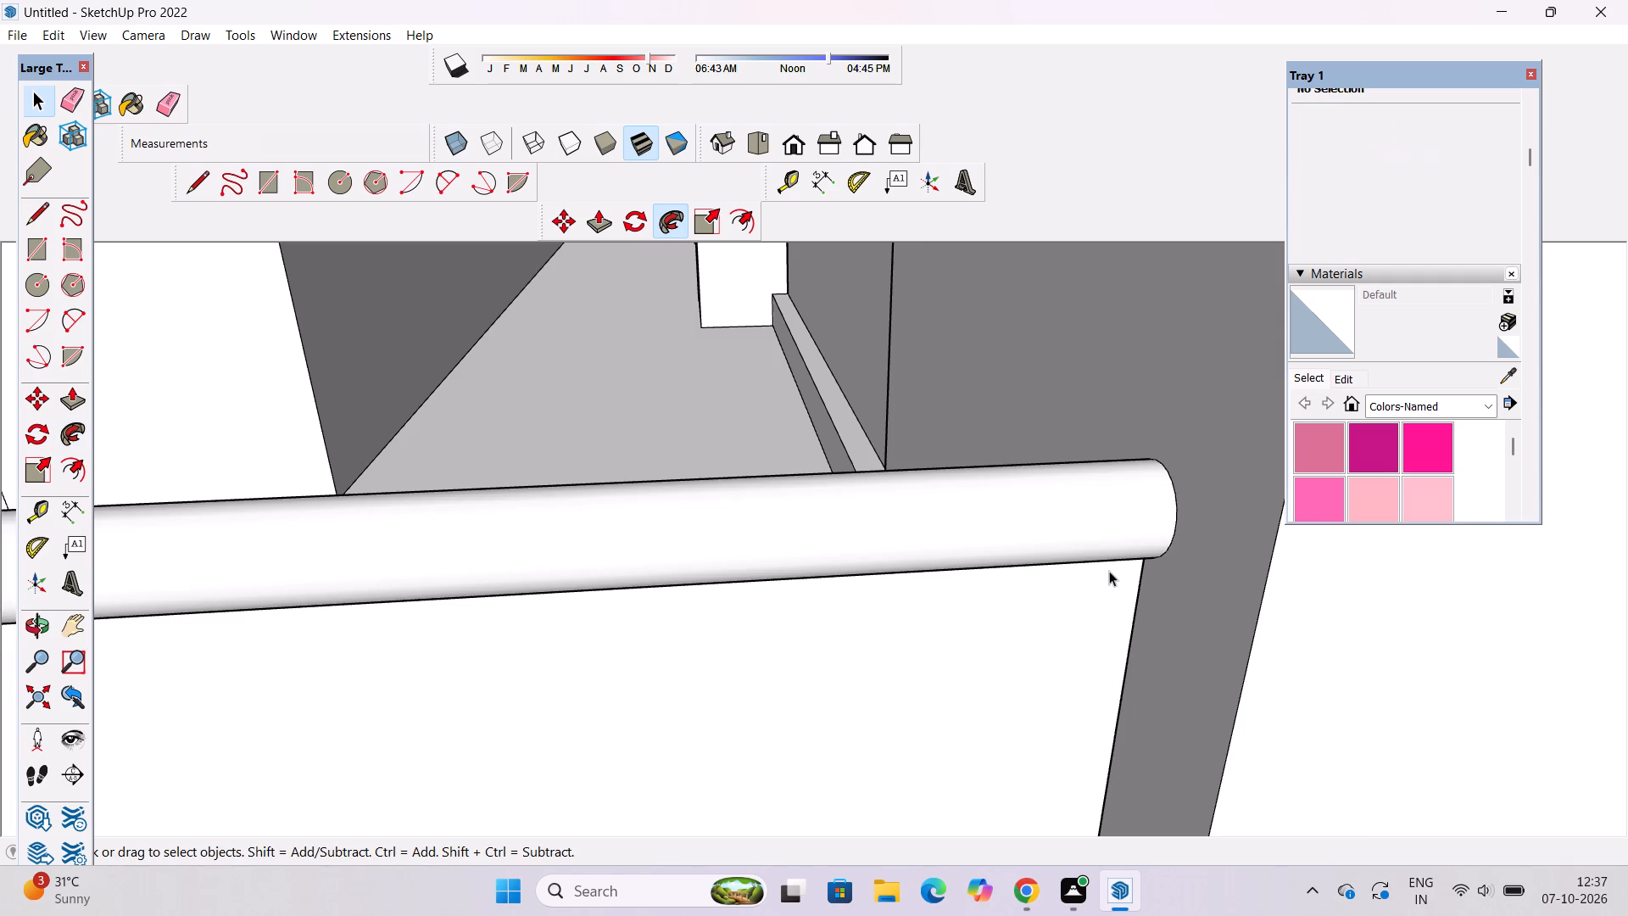
# Examine the new railed panel and the open bays on the floors below it.
pyautogui.scroll(1, 1109, 571)
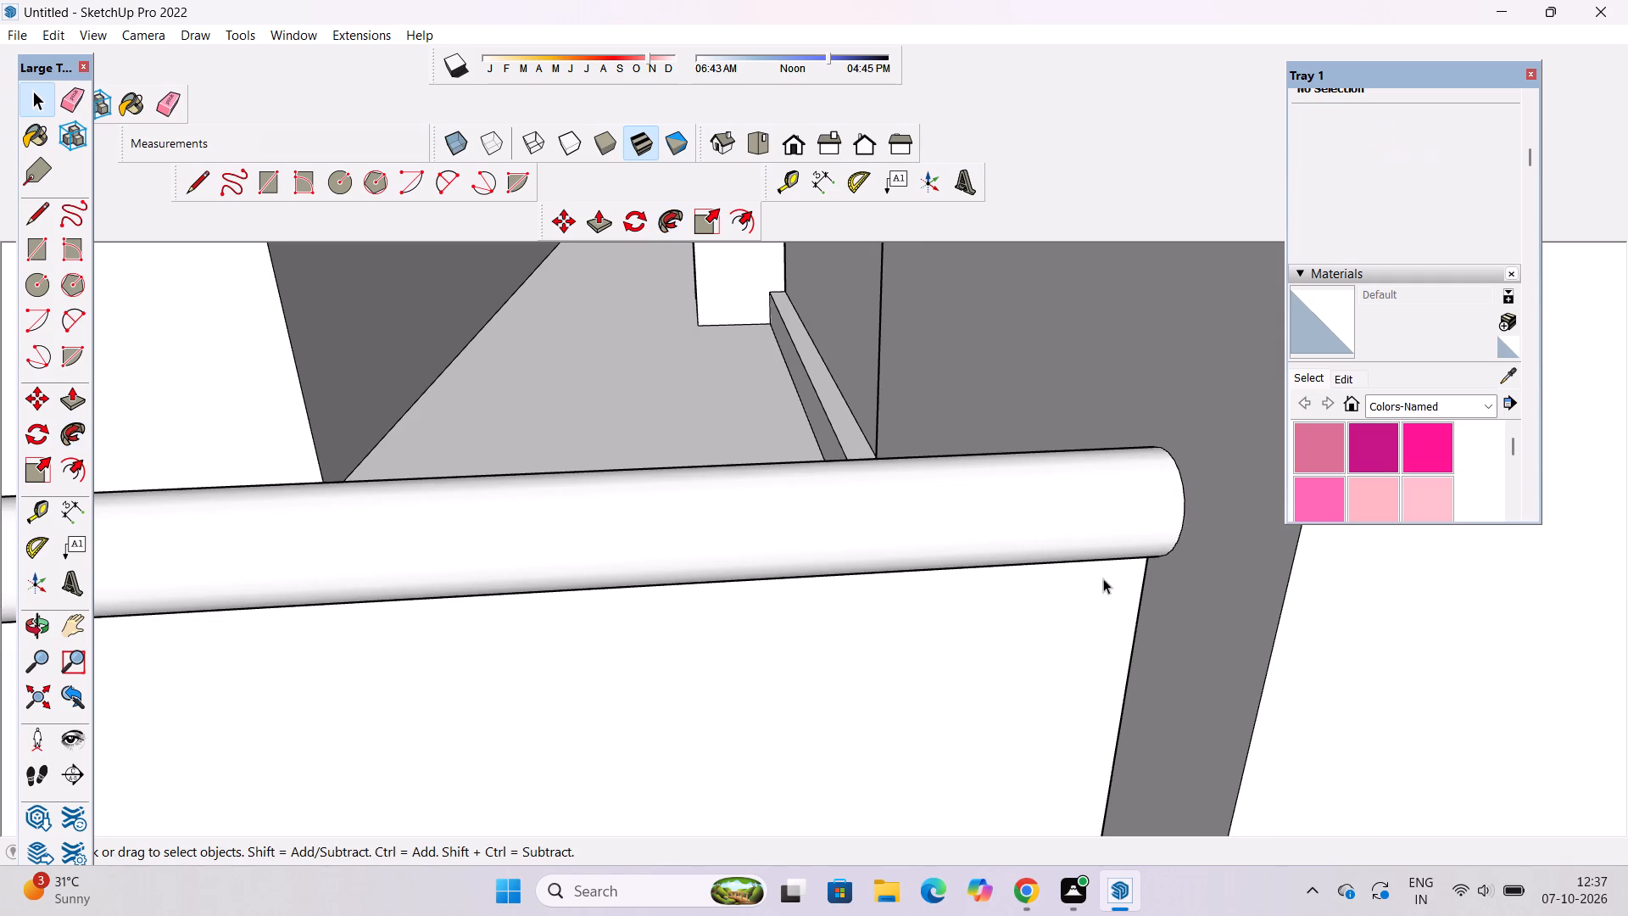
pyautogui.press('o')
pyautogui.scroll(-3, 1001, 539)
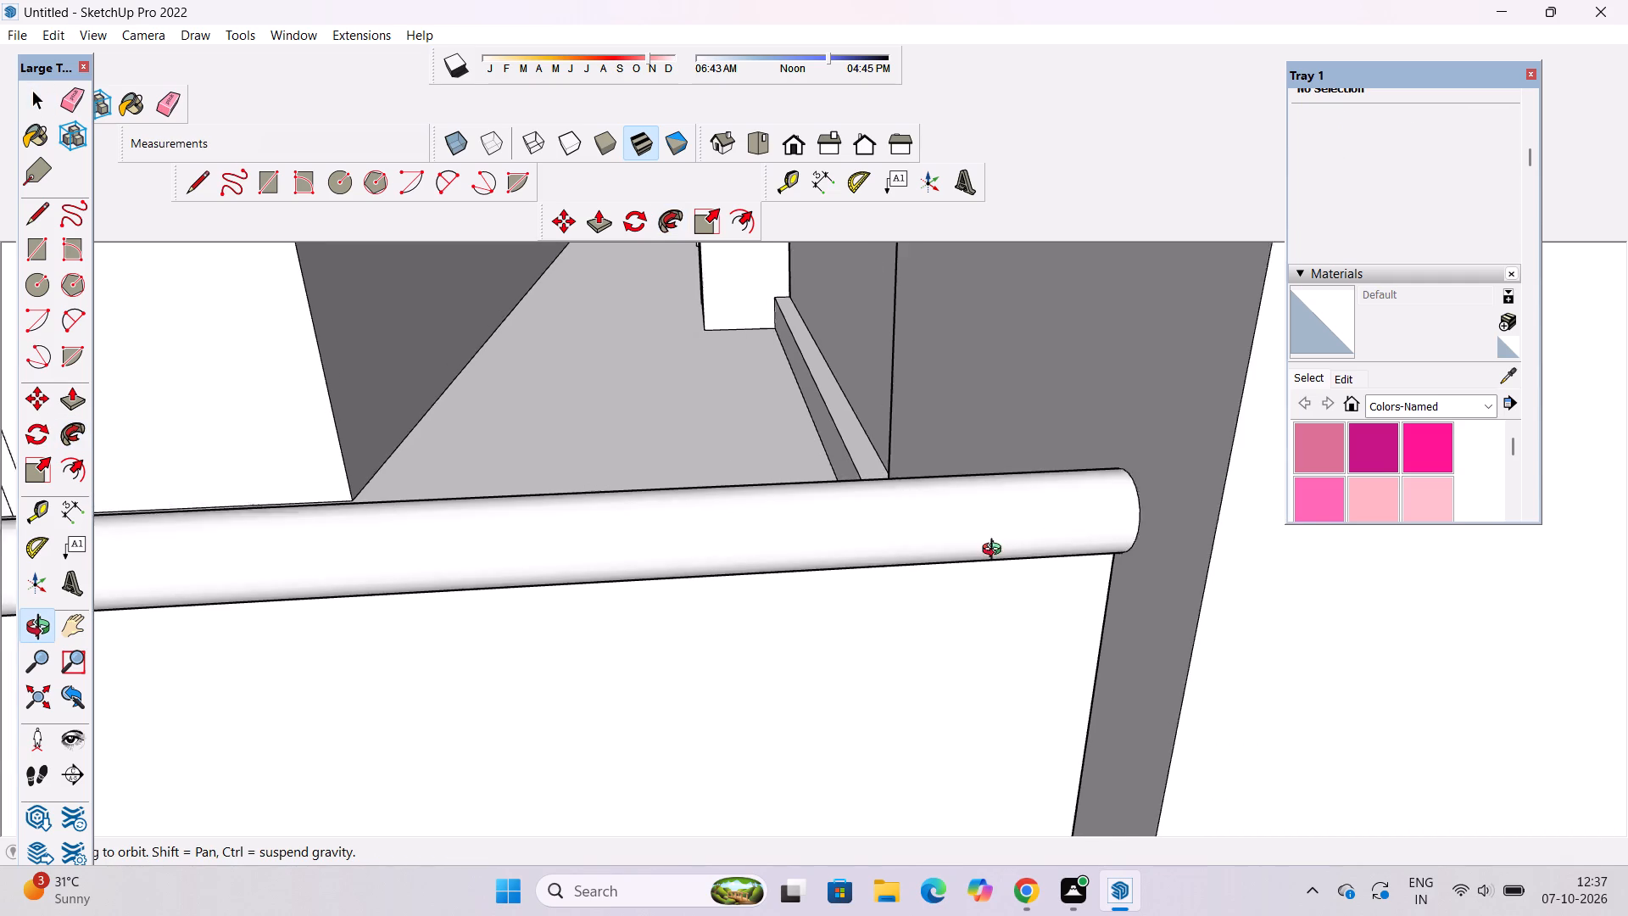
pyautogui.scroll(-17, 995, 551)
pyautogui.scroll(-12, 890, 624)
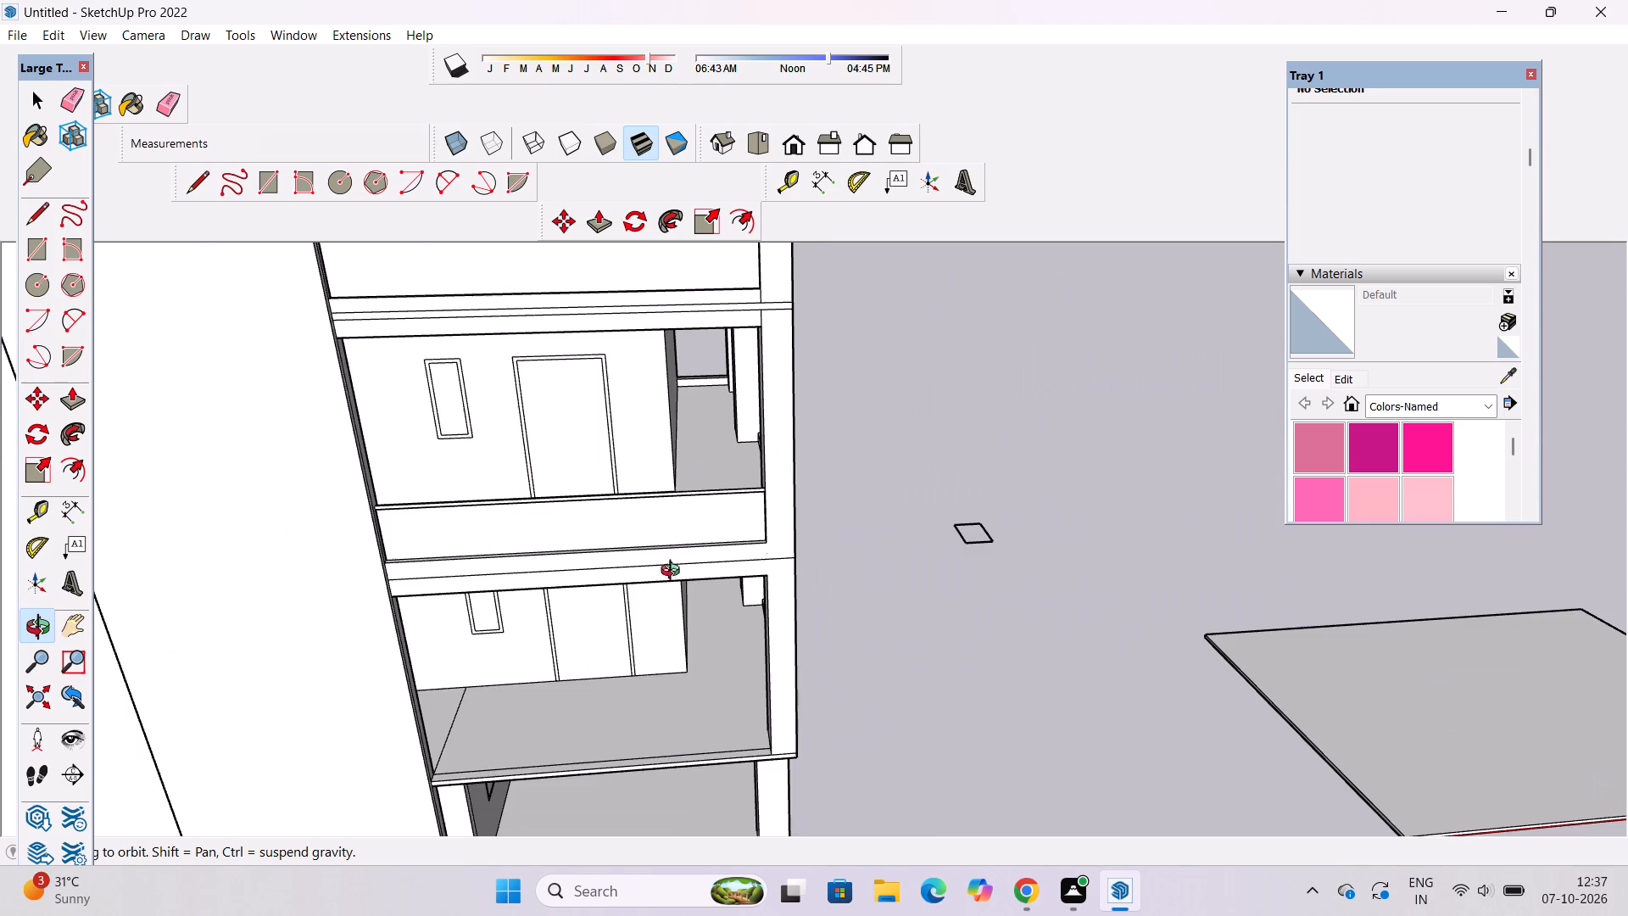
pyautogui.keyDown('shift'); pyautogui.moveTo(671, 568); pyautogui.dragTo(830, 649); pyautogui.keyUp('shift')
pyautogui.scroll(5, 839, 696)
pyautogui.keyDown('shift'); pyautogui.moveTo(829, 683); pyautogui.dragTo(796, 542); pyautogui.keyUp('shift')
pyautogui.keyDown('shift'); pyautogui.scroll(-4, 796, 541); pyautogui.keyUp('shift')
pyautogui.moveTo(1018, 478); pyautogui.dragTo(633, 550)
pyautogui.moveTo(861, 567); pyautogui.dragTo(1080, 541)
pyautogui.moveTo(642, 561); pyautogui.dragTo(855, 545)
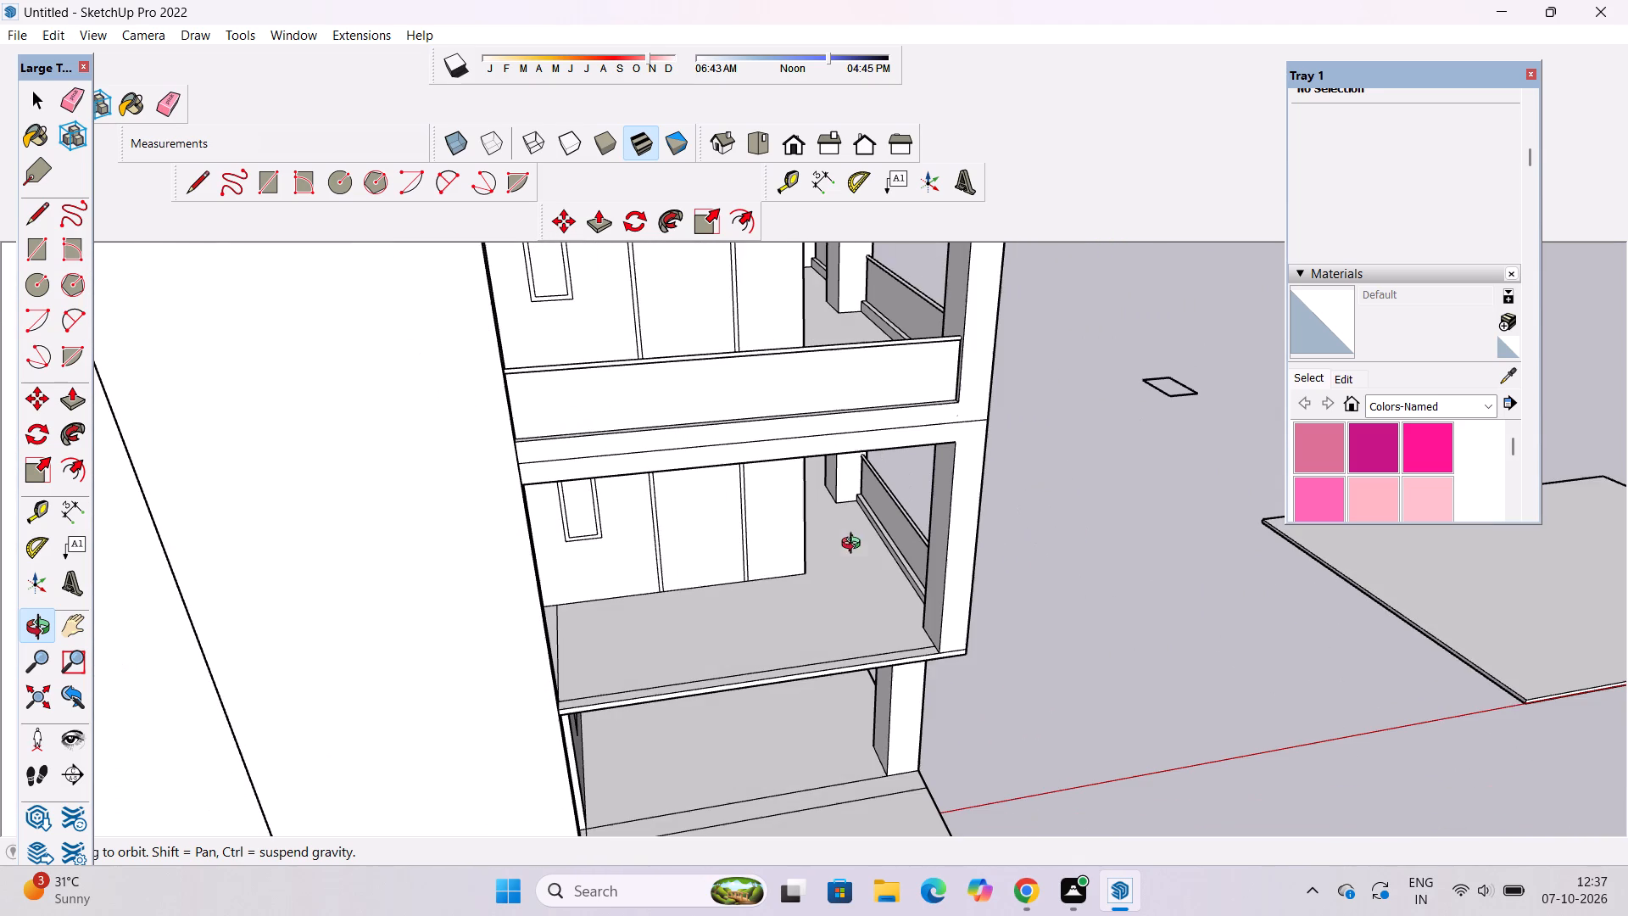
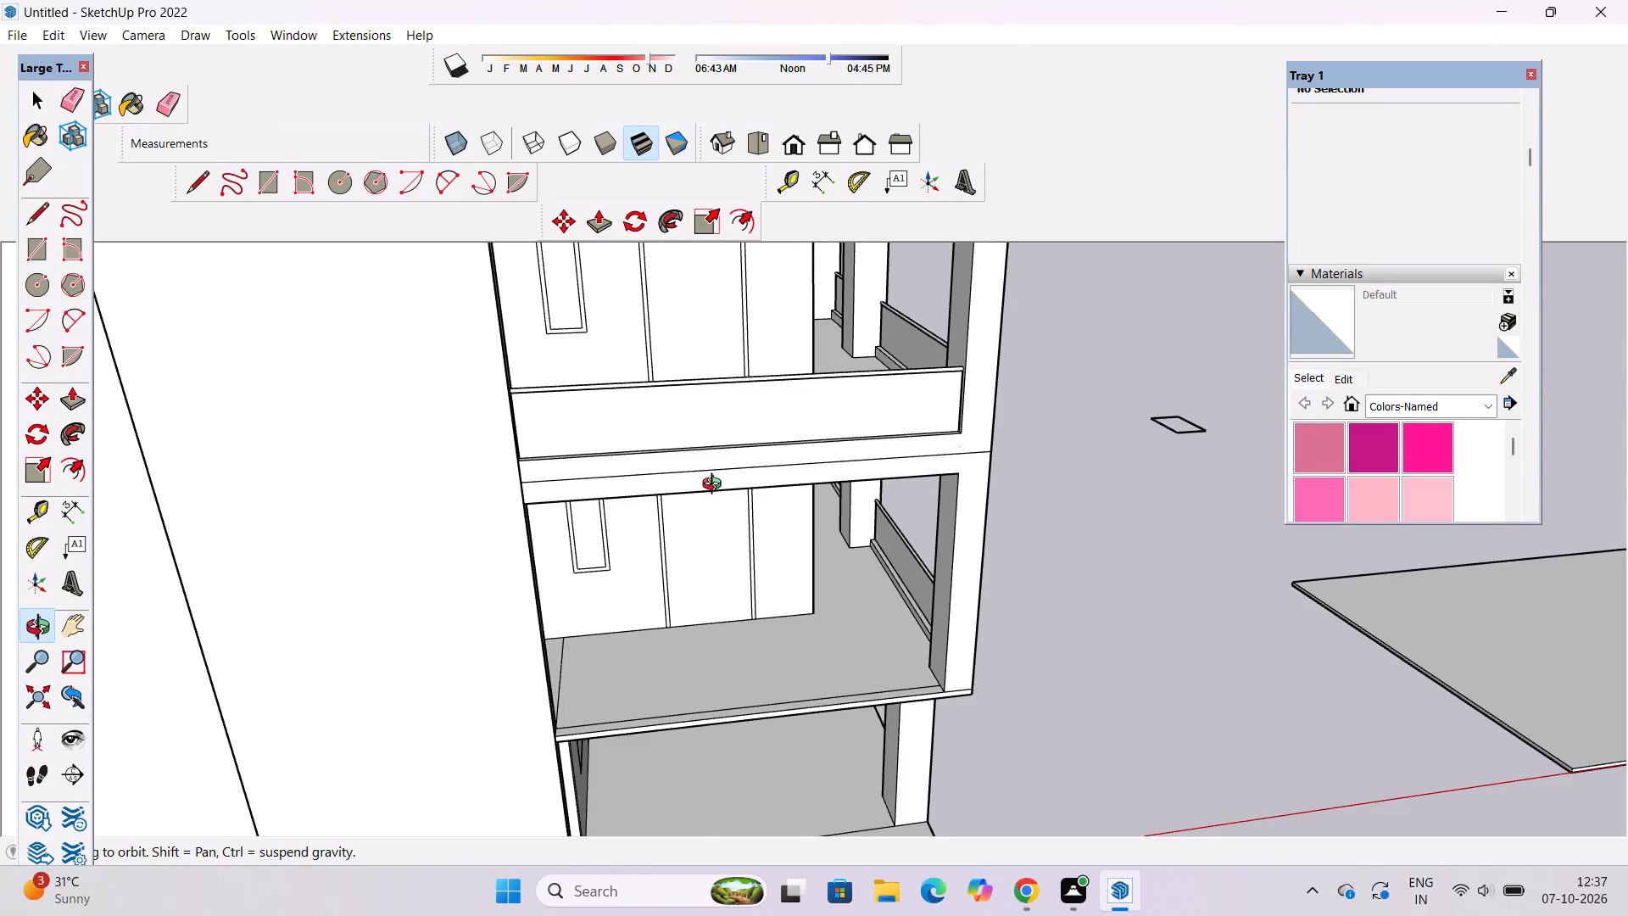
# Examine the upper-floor balcony parapets and their top rails from the front and side of the building.
pyautogui.scroll(-2, 722, 489)
pyautogui.keyDown('shift'); pyautogui.moveTo(724, 473); pyautogui.dragTo(701, 554); pyautogui.keyUp('shift')
pyautogui.scroll(2, 695, 545)
pyautogui.moveTo(731, 560); pyautogui.dragTo(716, 565)
pyautogui.scroll(-1, 715, 566)
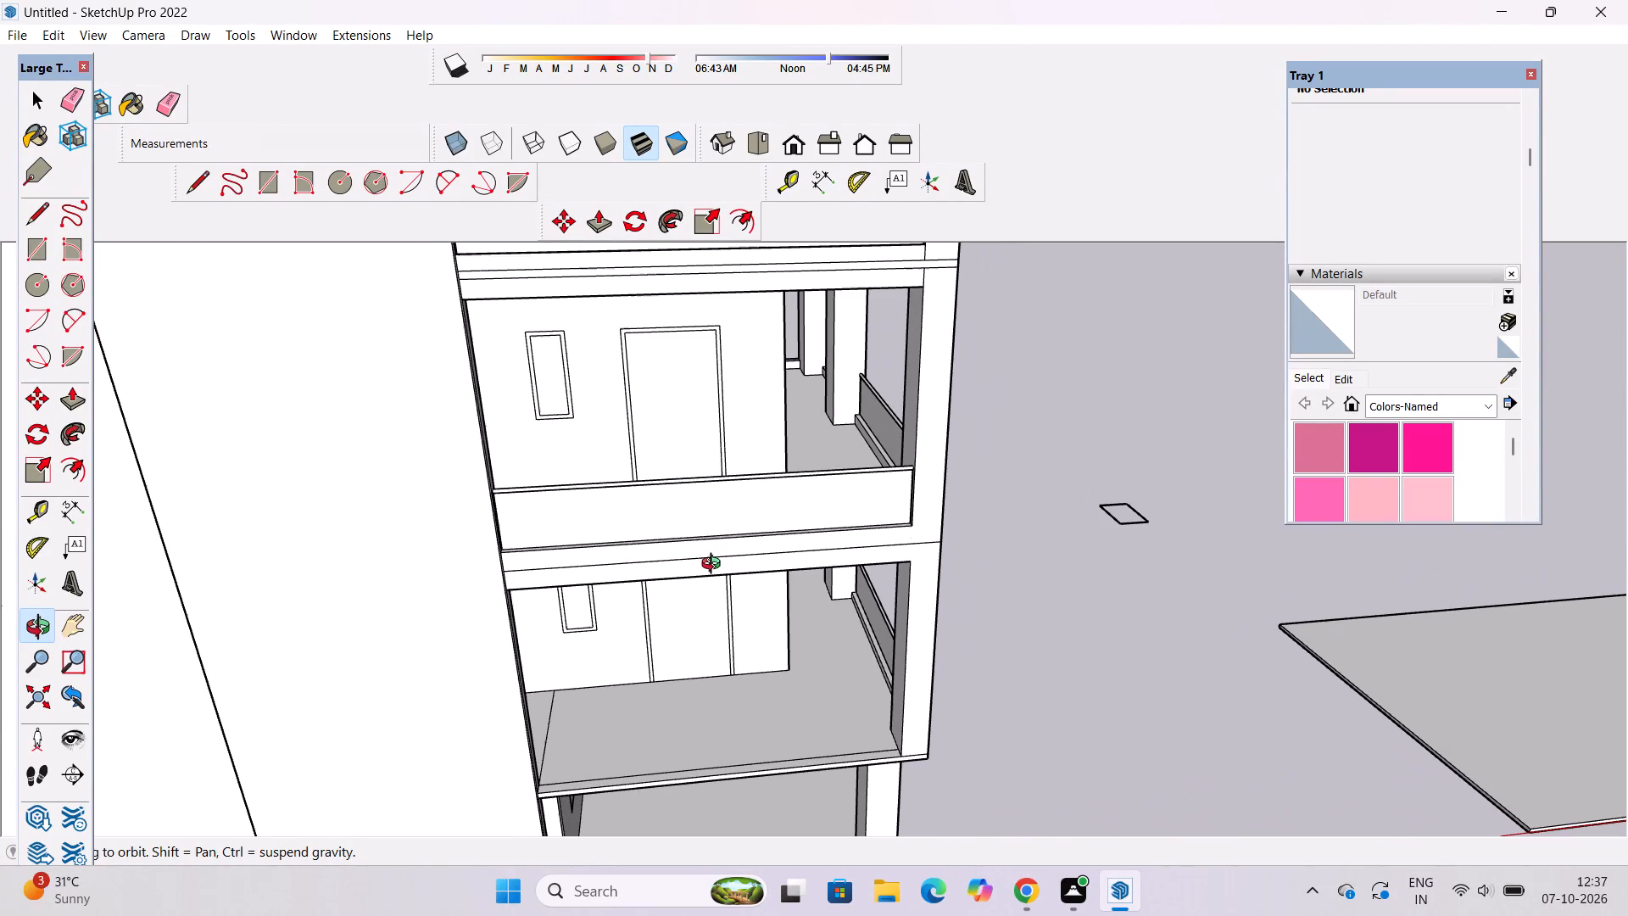
pyautogui.scroll(3, 693, 525)
pyautogui.keyDown('shift'); pyautogui.moveTo(693, 524); pyautogui.dragTo(686, 578); pyautogui.keyUp('shift')
pyautogui.moveTo(764, 597); pyautogui.dragTo(616, 612)
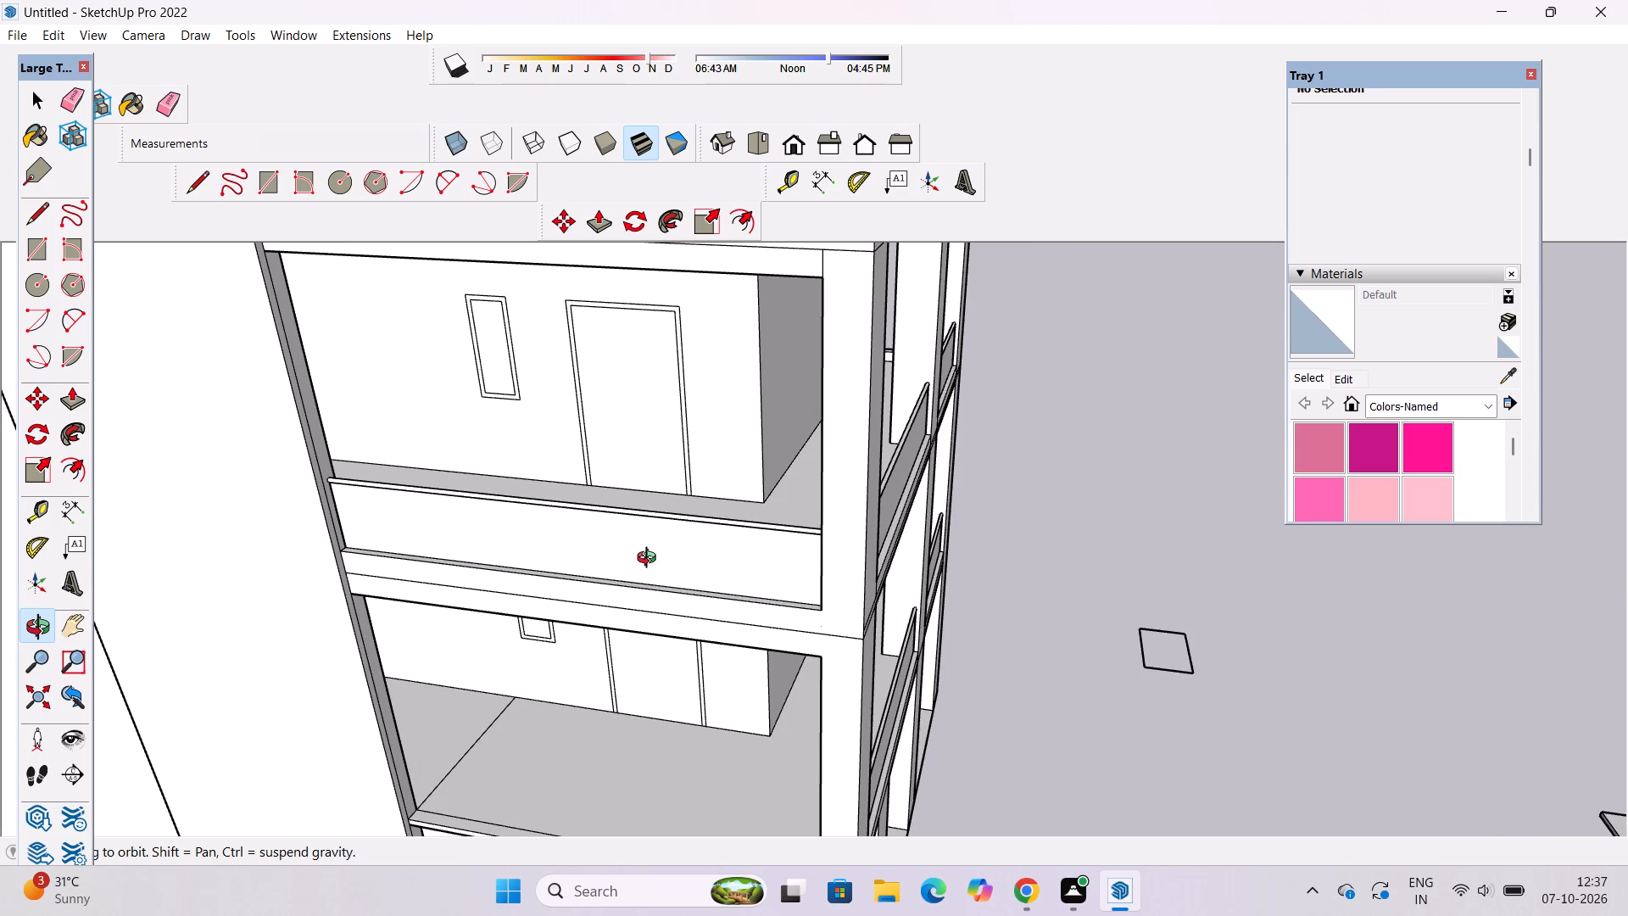
pyautogui.scroll(-4, 650, 559)
pyautogui.moveTo(537, 545); pyautogui.dragTo(631, 533)
pyautogui.scroll(-3, 613, 519)
pyautogui.keyDown('shift'); pyautogui.moveTo(611, 522); pyautogui.dragTo(583, 580); pyautogui.keyUp('shift')
pyautogui.scroll(4, 725, 636)
pyautogui.moveTo(857, 647); pyautogui.dragTo(322, 653)
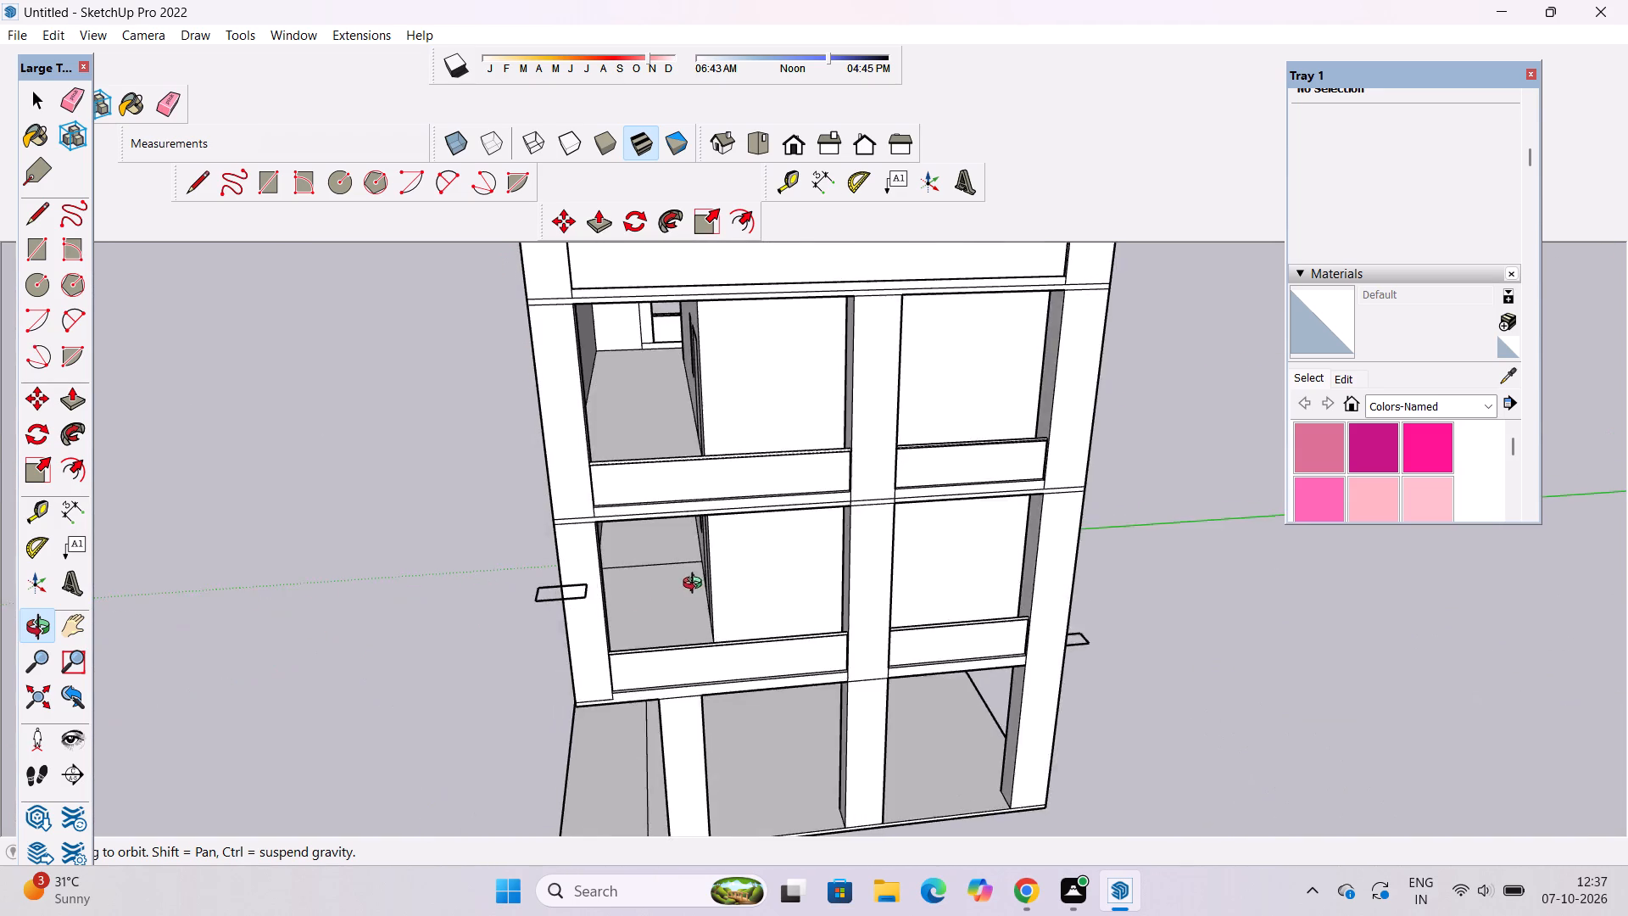
pyautogui.scroll(4, 697, 584)
pyautogui.moveTo(693, 563); pyautogui.dragTo(547, 614)
pyautogui.keyDown('shift'); pyautogui.moveTo(569, 438); pyautogui.dragTo(661, 660); pyautogui.keyUp('shift')
pyautogui.moveTo(438, 666); pyautogui.dragTo(772, 645)
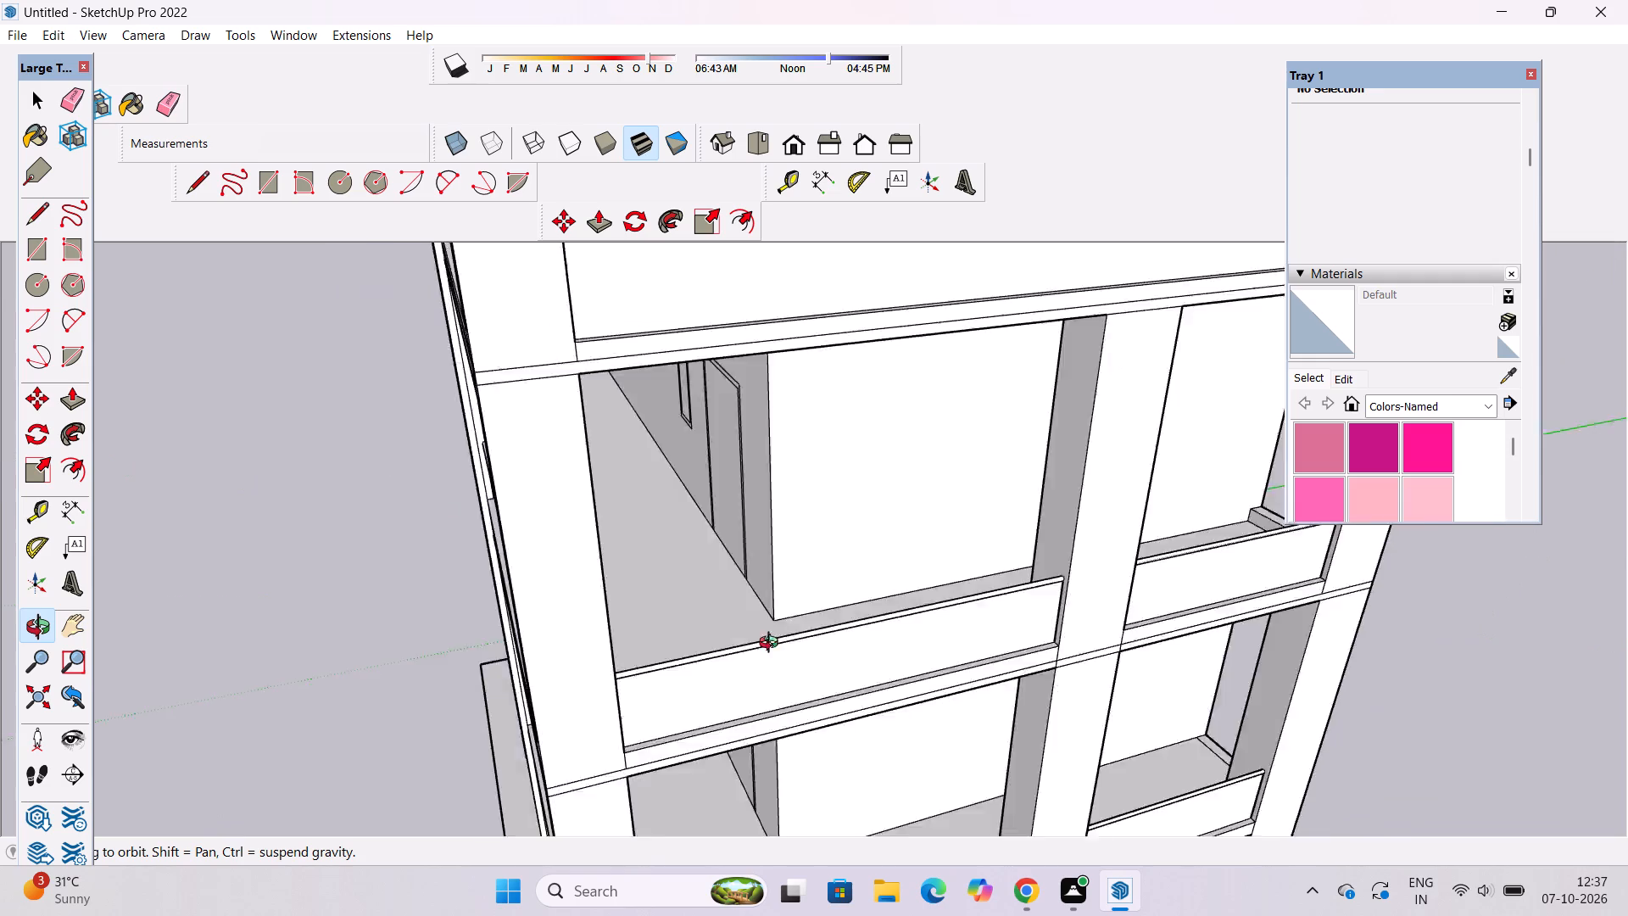
pyautogui.moveTo(772, 645); pyautogui.dragTo(896, 598)
pyautogui.scroll(8, 796, 662)
pyautogui.moveTo(745, 723); pyautogui.dragTo(1038, 710)
pyautogui.scroll(3, 1135, 642)
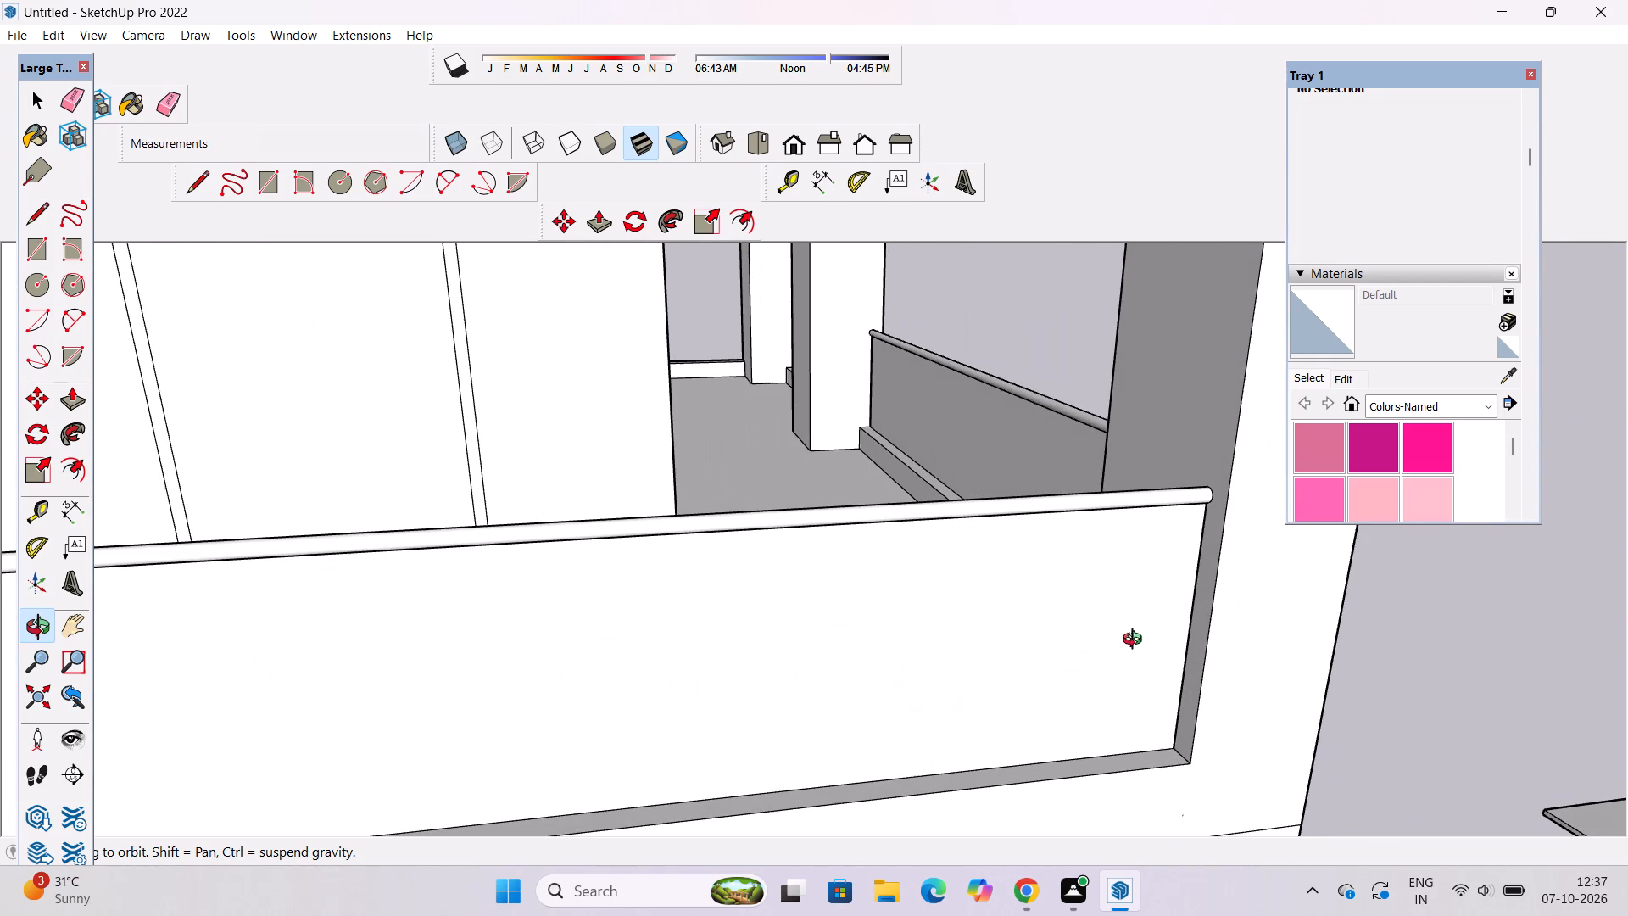
pyautogui.moveTo(1168, 572); pyautogui.dragTo(721, 613)
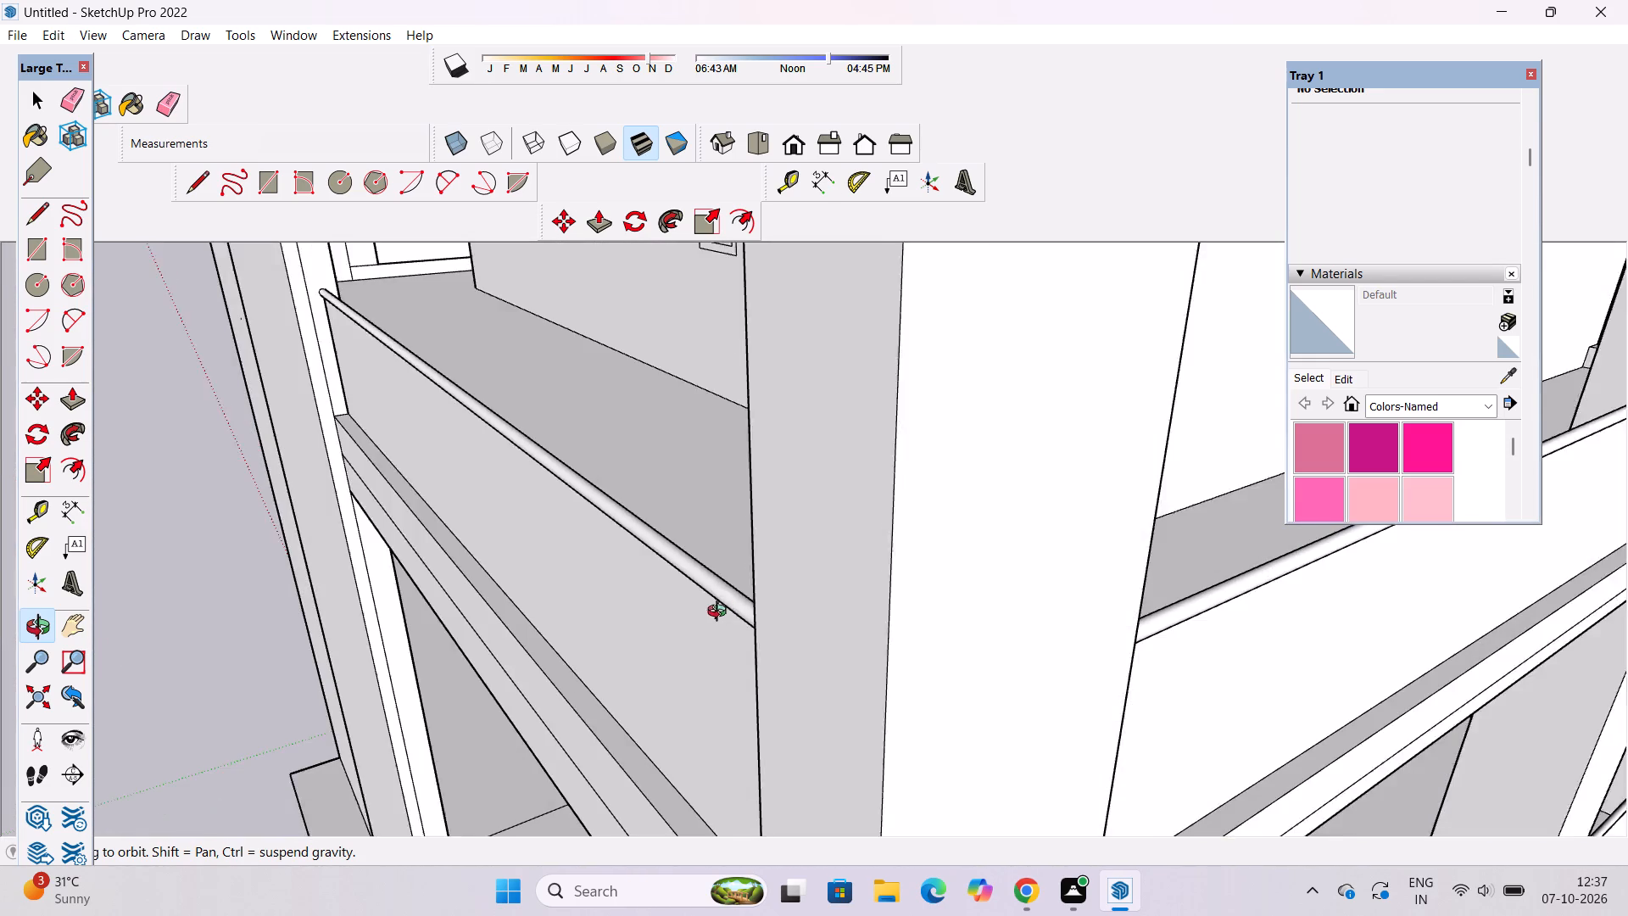
pyautogui.moveTo(721, 613); pyautogui.dragTo(715, 613)
pyautogui.moveTo(715, 613); pyautogui.dragTo(832, 584)
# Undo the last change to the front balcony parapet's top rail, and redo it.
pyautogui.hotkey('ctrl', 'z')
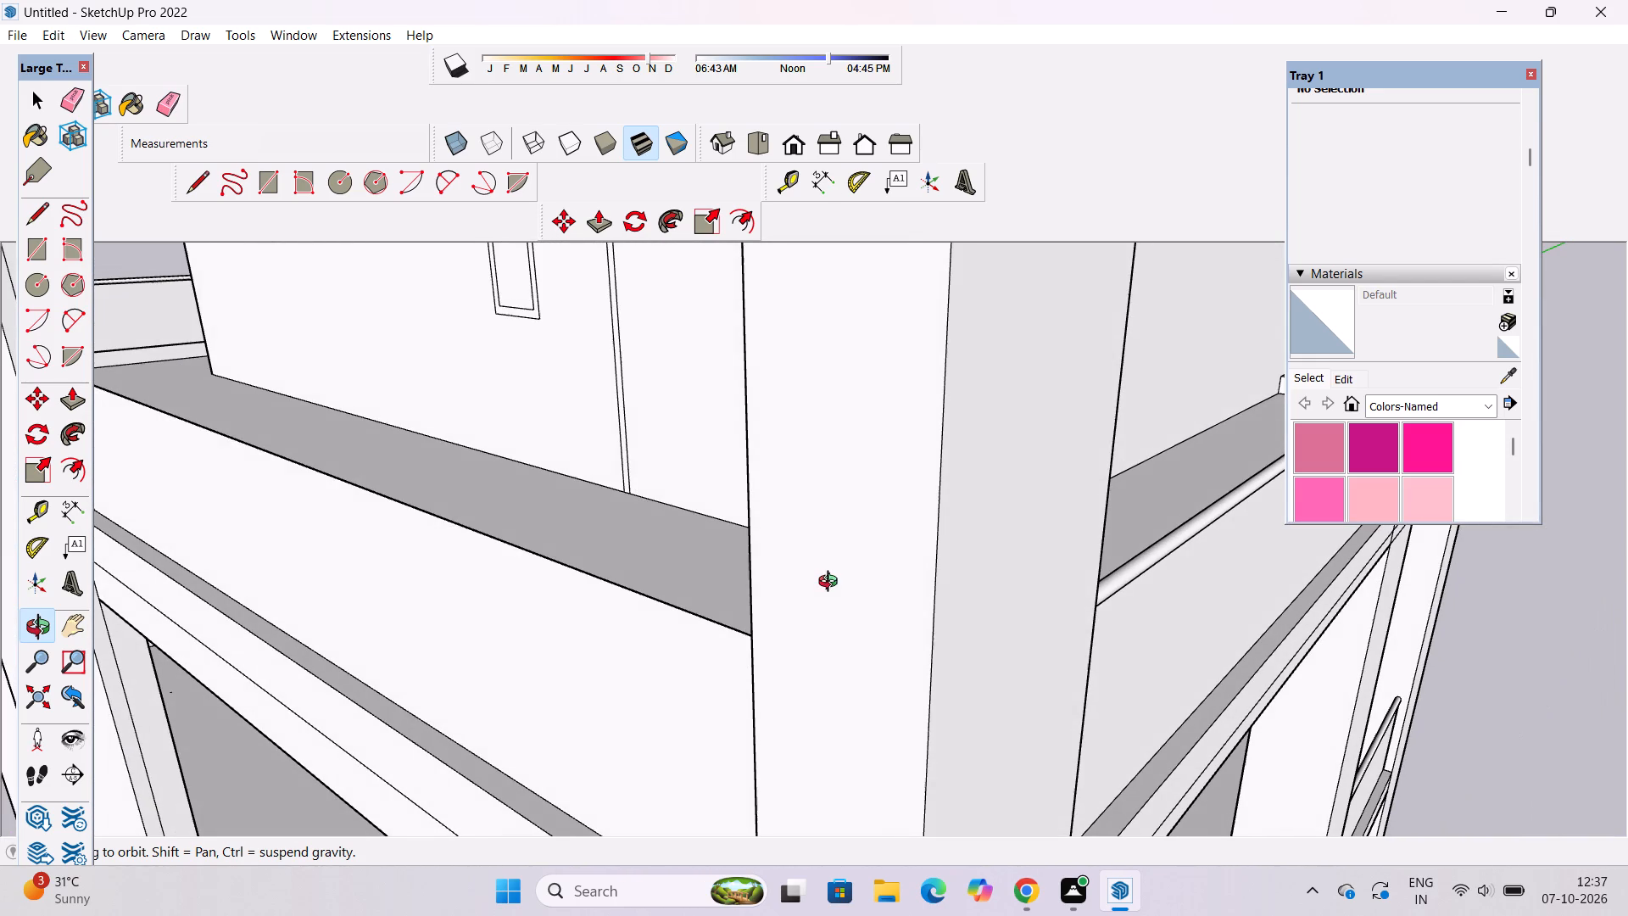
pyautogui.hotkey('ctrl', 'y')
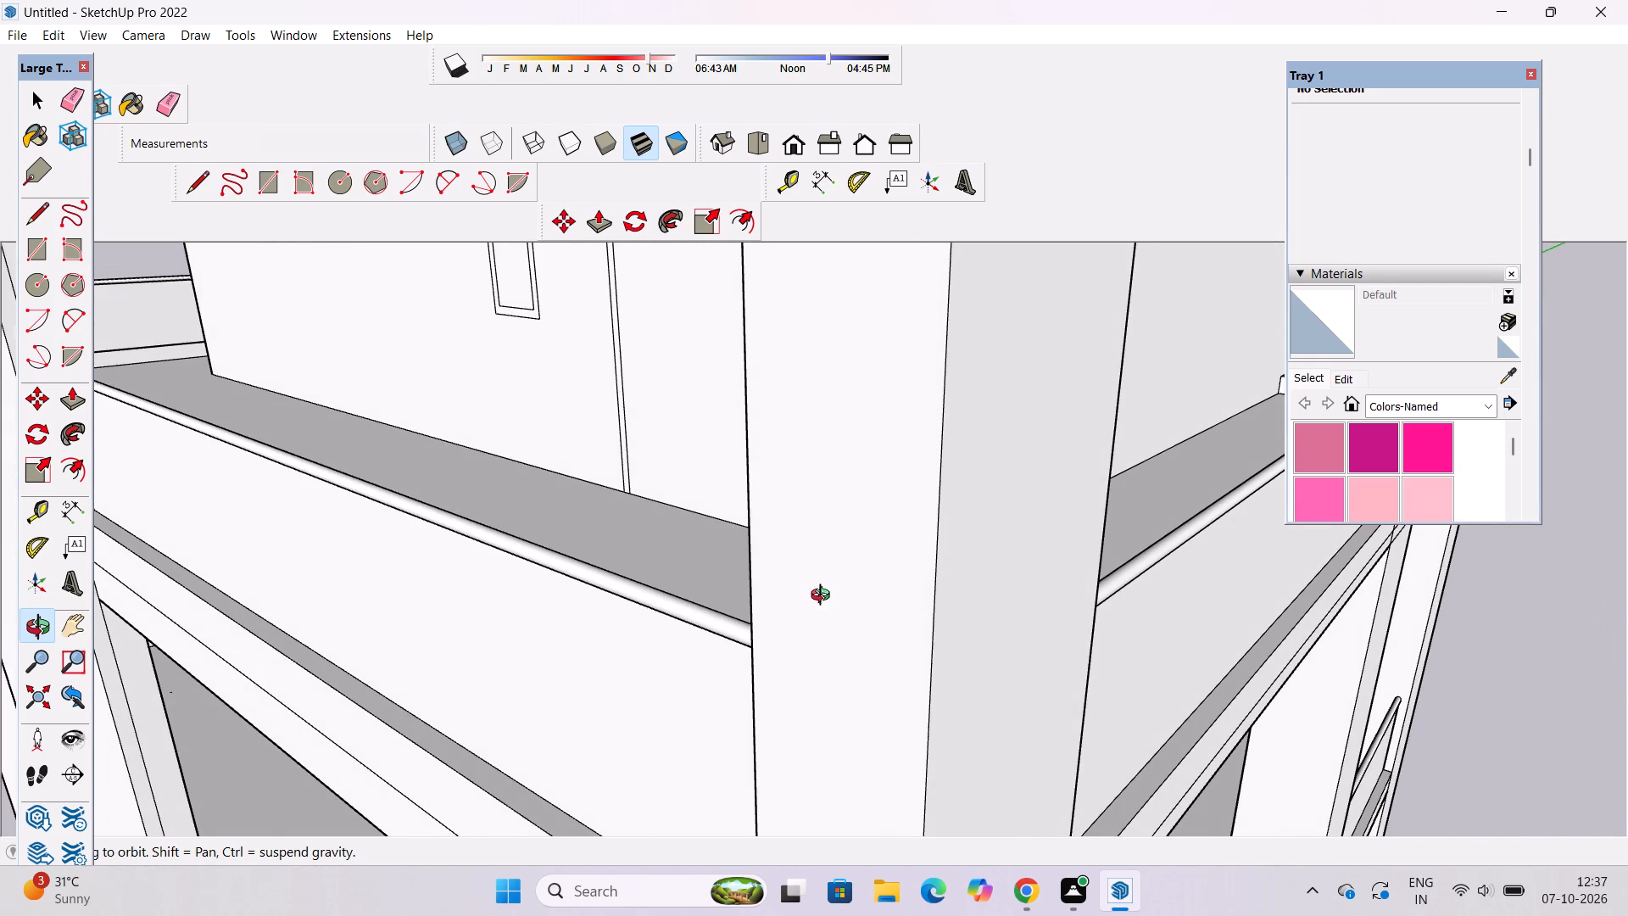
# Push/Pull the outer face of the front balcony parapet outward by 1.5" beneath its top rail.
pyautogui.scroll(-4, 824, 597)
pyautogui.moveTo(510, 660); pyautogui.dragTo(707, 656)
pyautogui.keyDown('shift'); pyautogui.moveTo(711, 656); pyautogui.dragTo(571, 637); pyautogui.keyUp('shift')
pyautogui.click(647, 640)
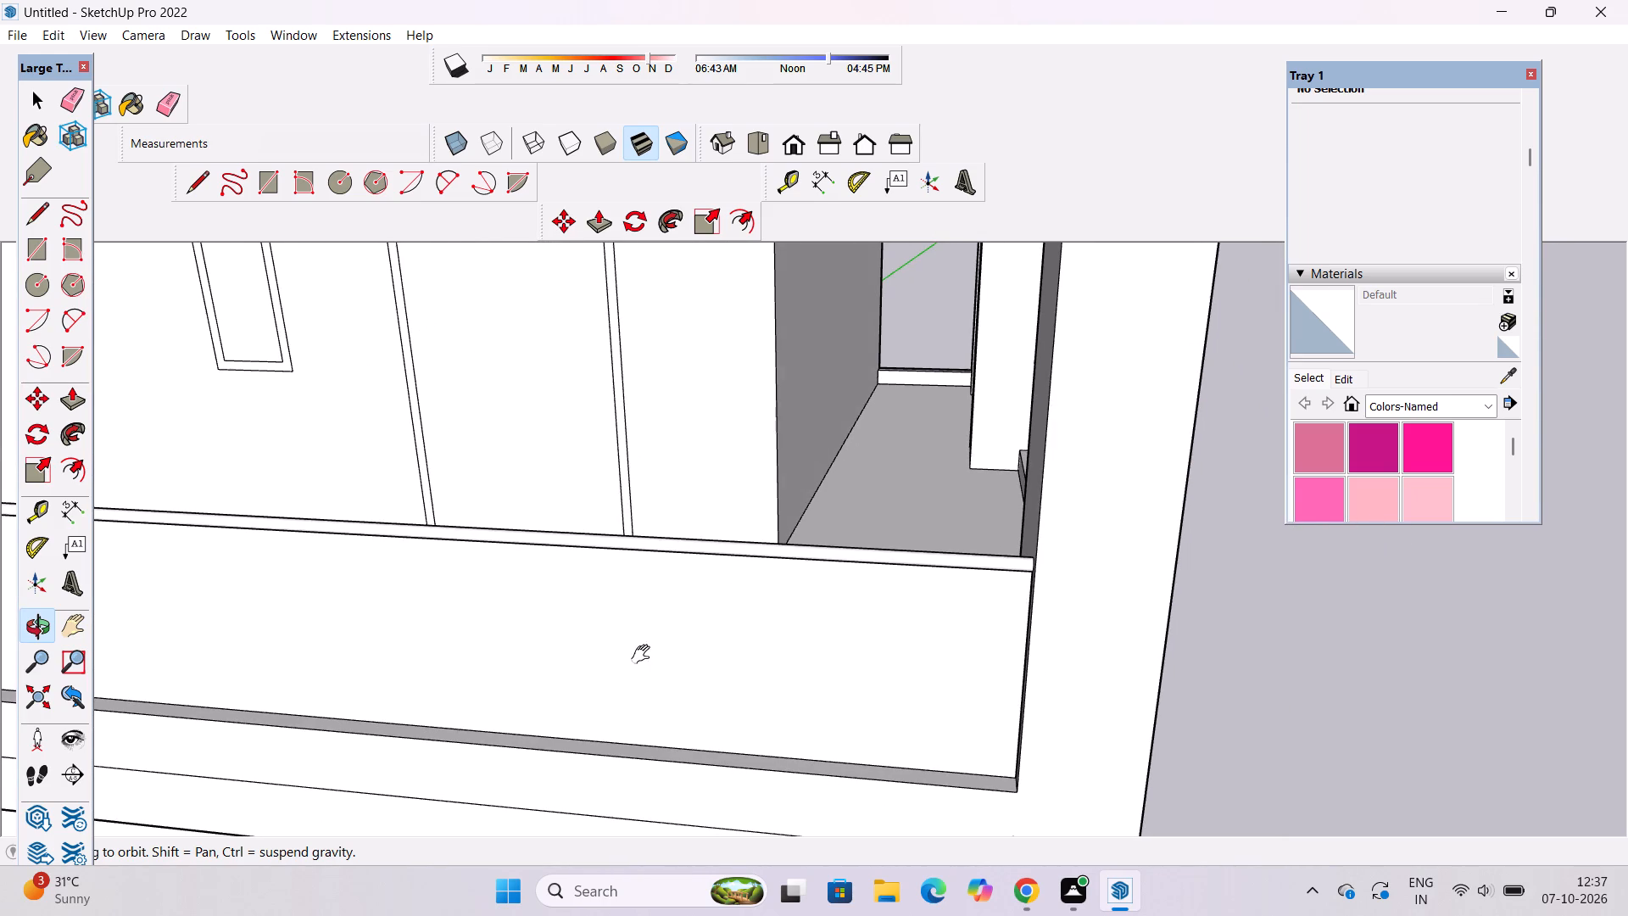
pyautogui.keyDown('shift'); pyautogui.moveTo(644, 655); pyautogui.dragTo(588, 643); pyautogui.keyUp('shift')
pyautogui.moveTo(588, 643); pyautogui.dragTo(672, 631)
pyautogui.keyDown('shift'); pyautogui.moveTo(672, 631); pyautogui.dragTo(802, 611); pyautogui.keyUp('shift')
pyautogui.press('space')
pyautogui.click(804, 610)
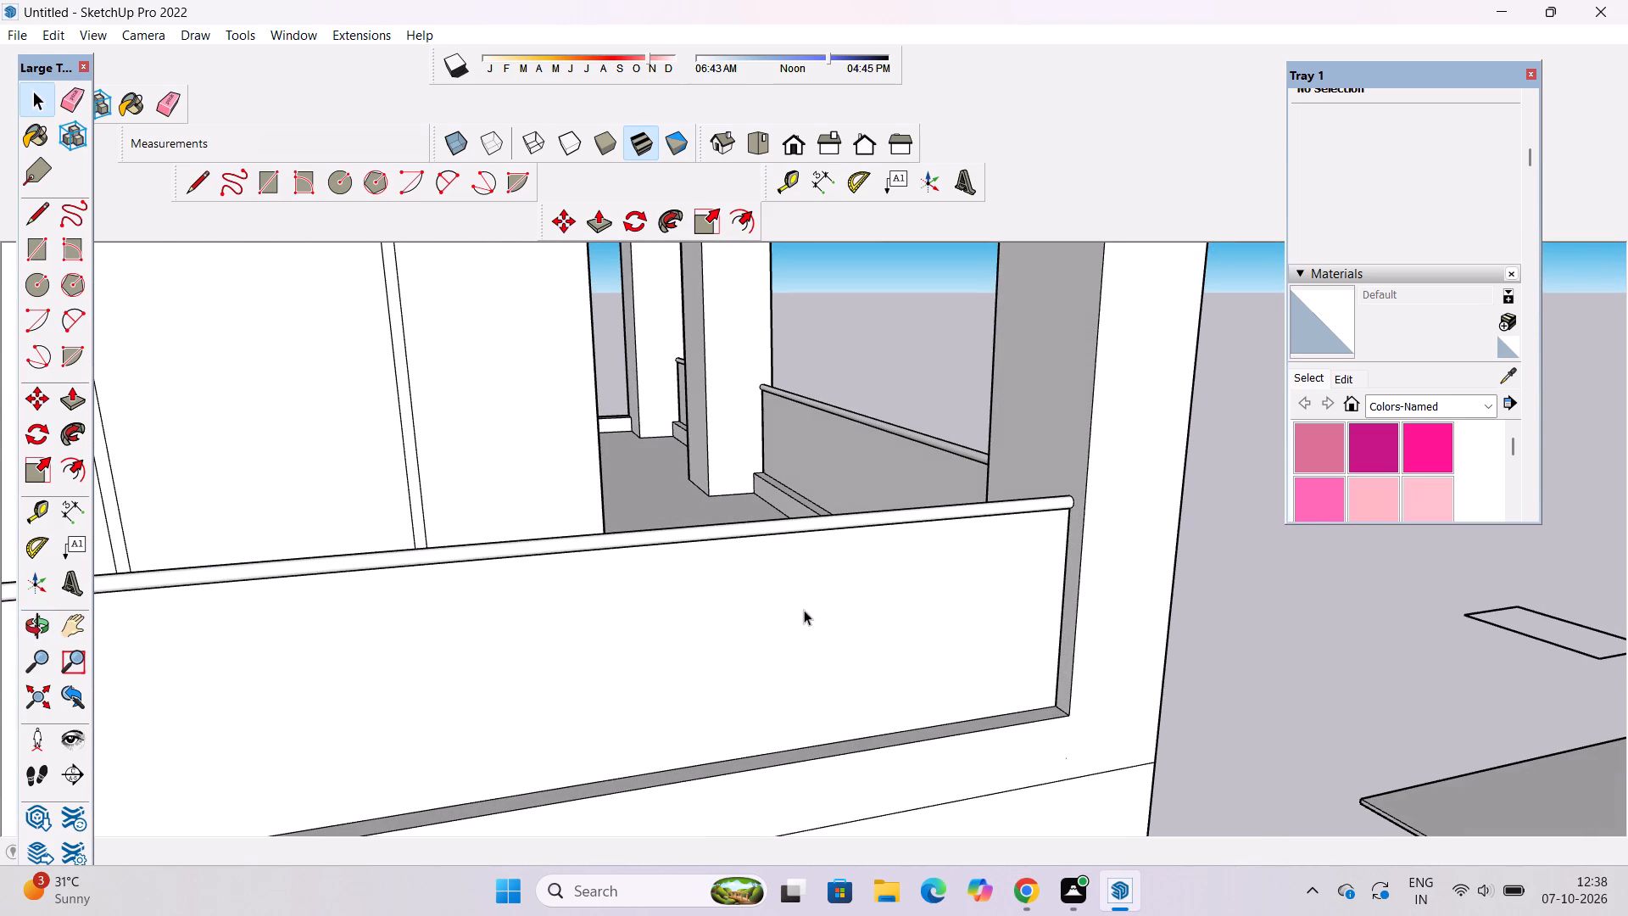
pyautogui.press('p')
pyautogui.click(803, 610)
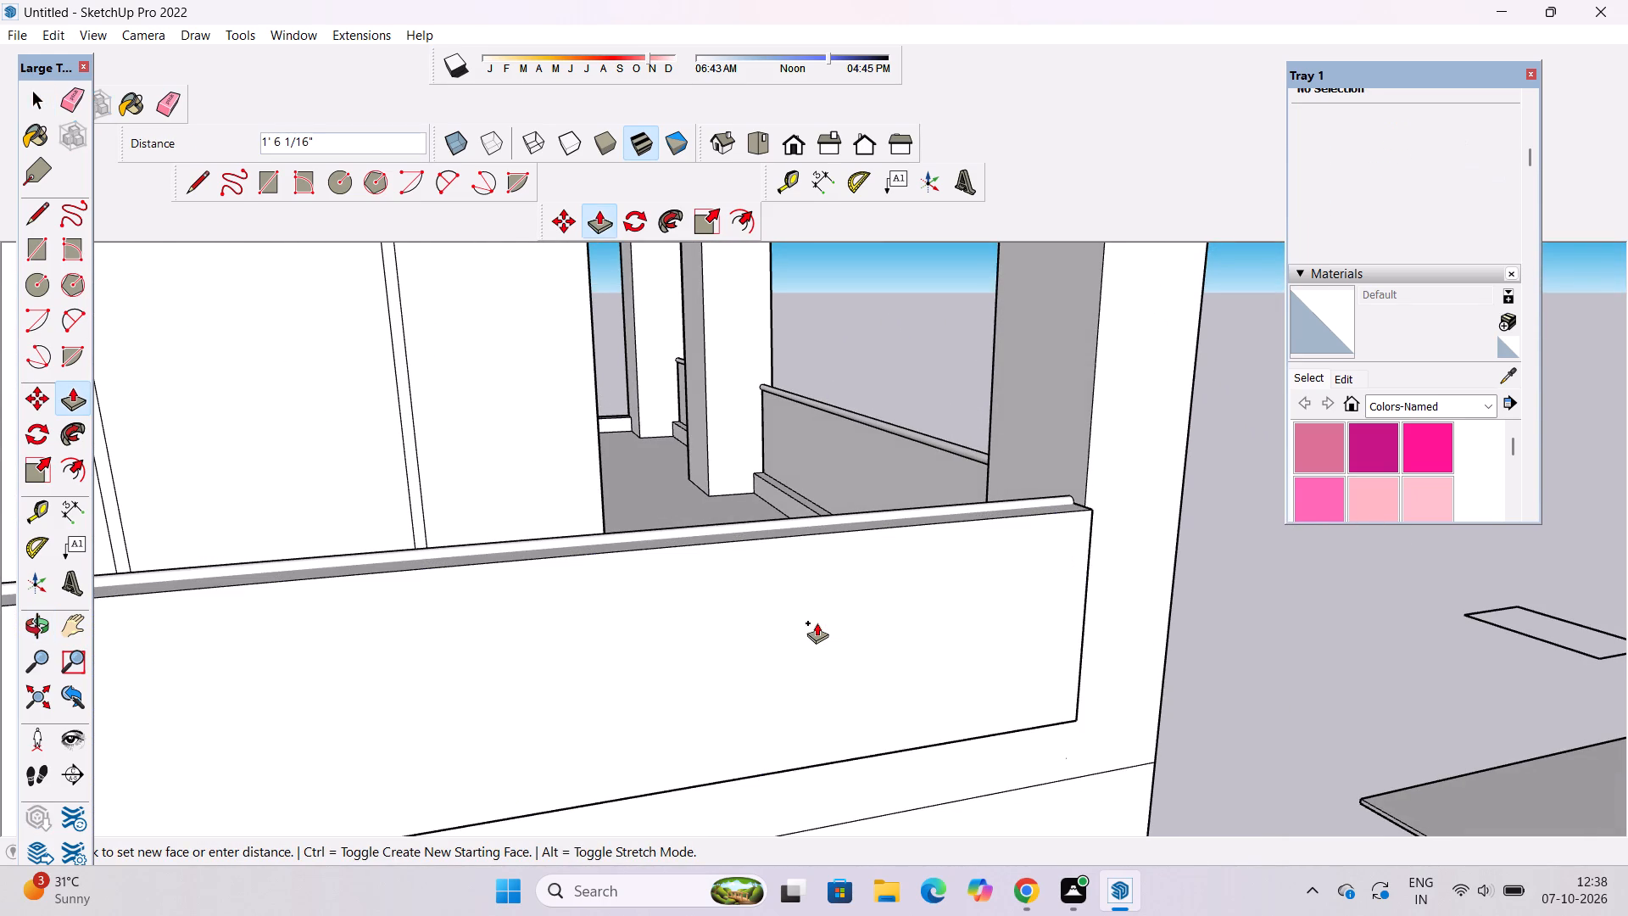
pyautogui.write('1.5"')
pyautogui.press('Return')
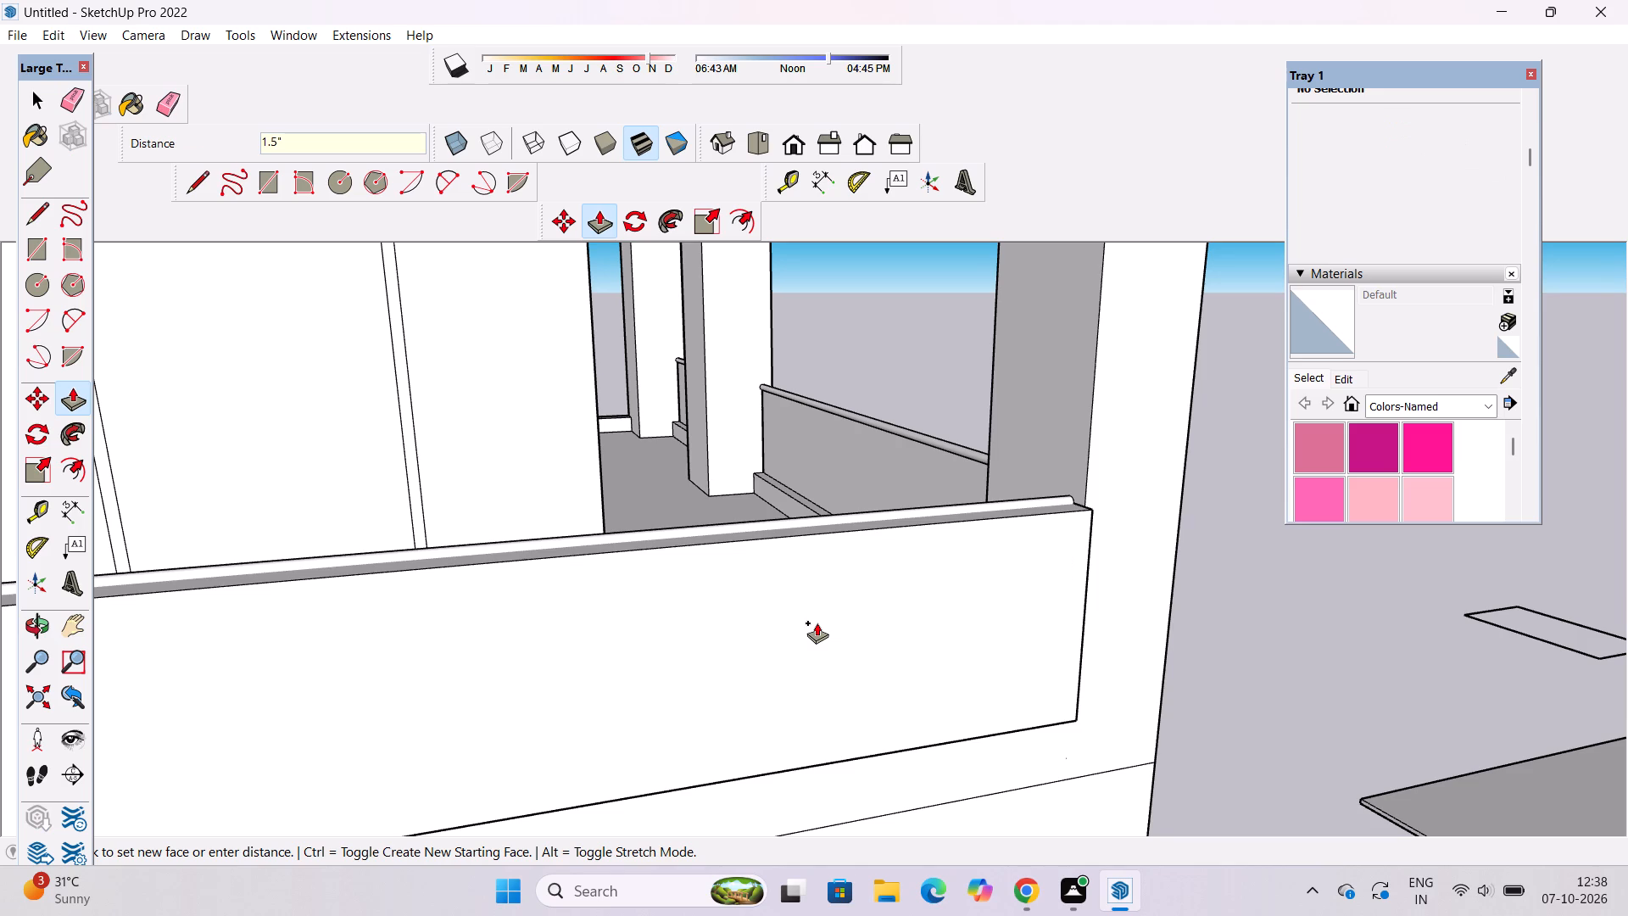
pyautogui.press('space')
# Erase the stray vertical edge at the inner end of the front parapet's base curb.
pyautogui.write('o')
pyautogui.scroll(-6, 734, 522)
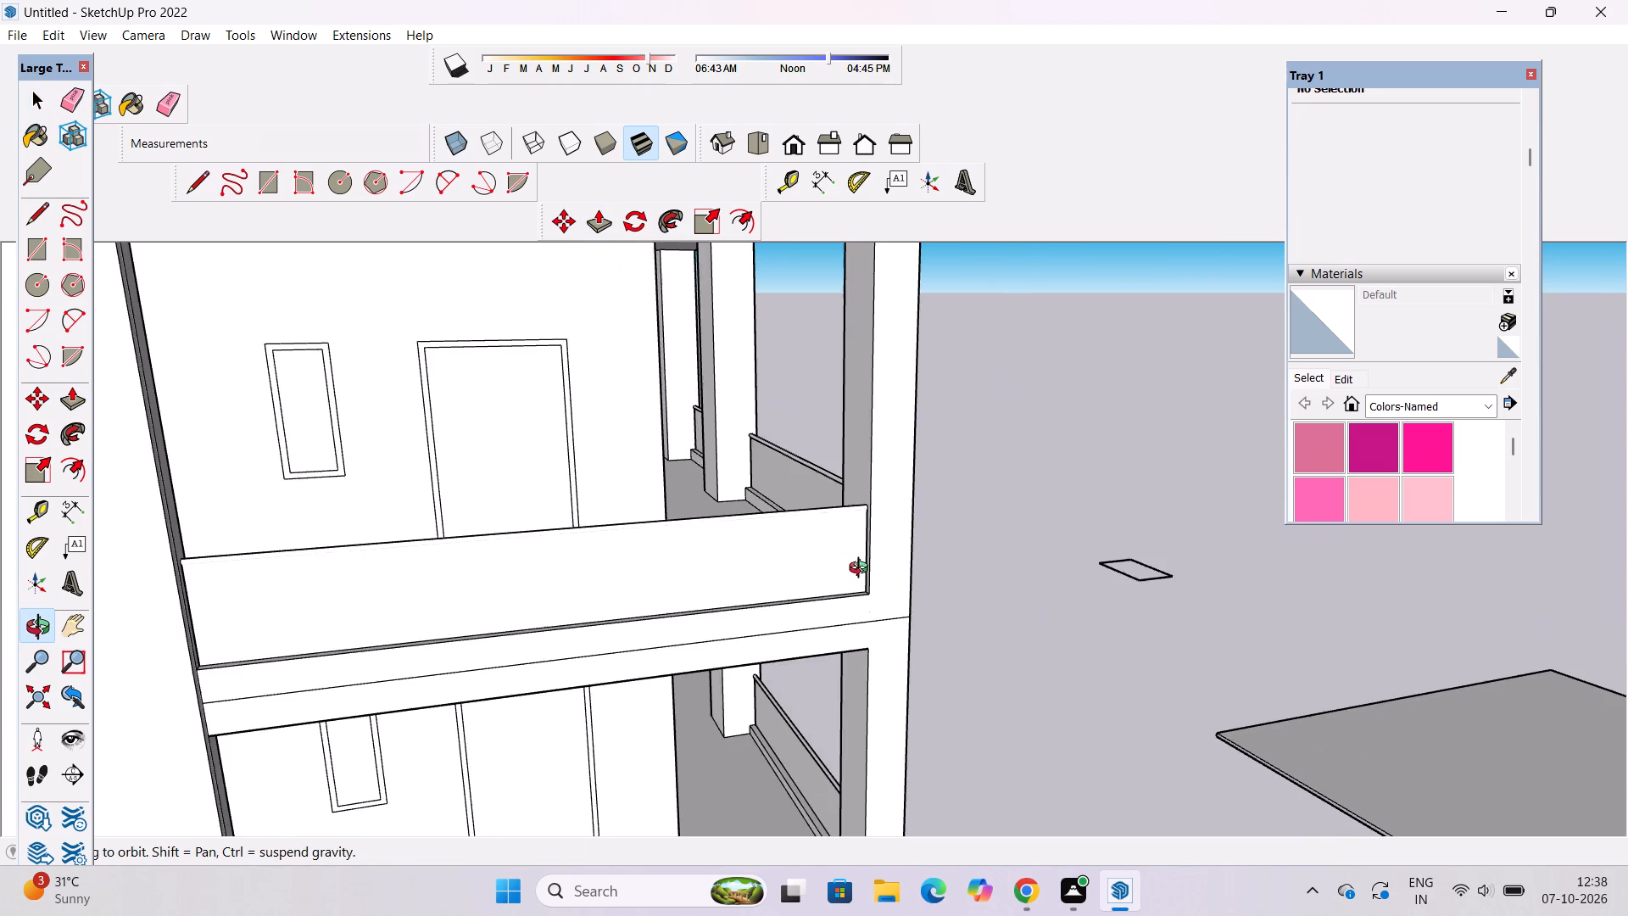
pyautogui.moveTo(759, 566); pyautogui.dragTo(328, 692)
pyautogui.scroll(4, 729, 509)
pyautogui.moveTo(860, 523); pyautogui.dragTo(414, 540)
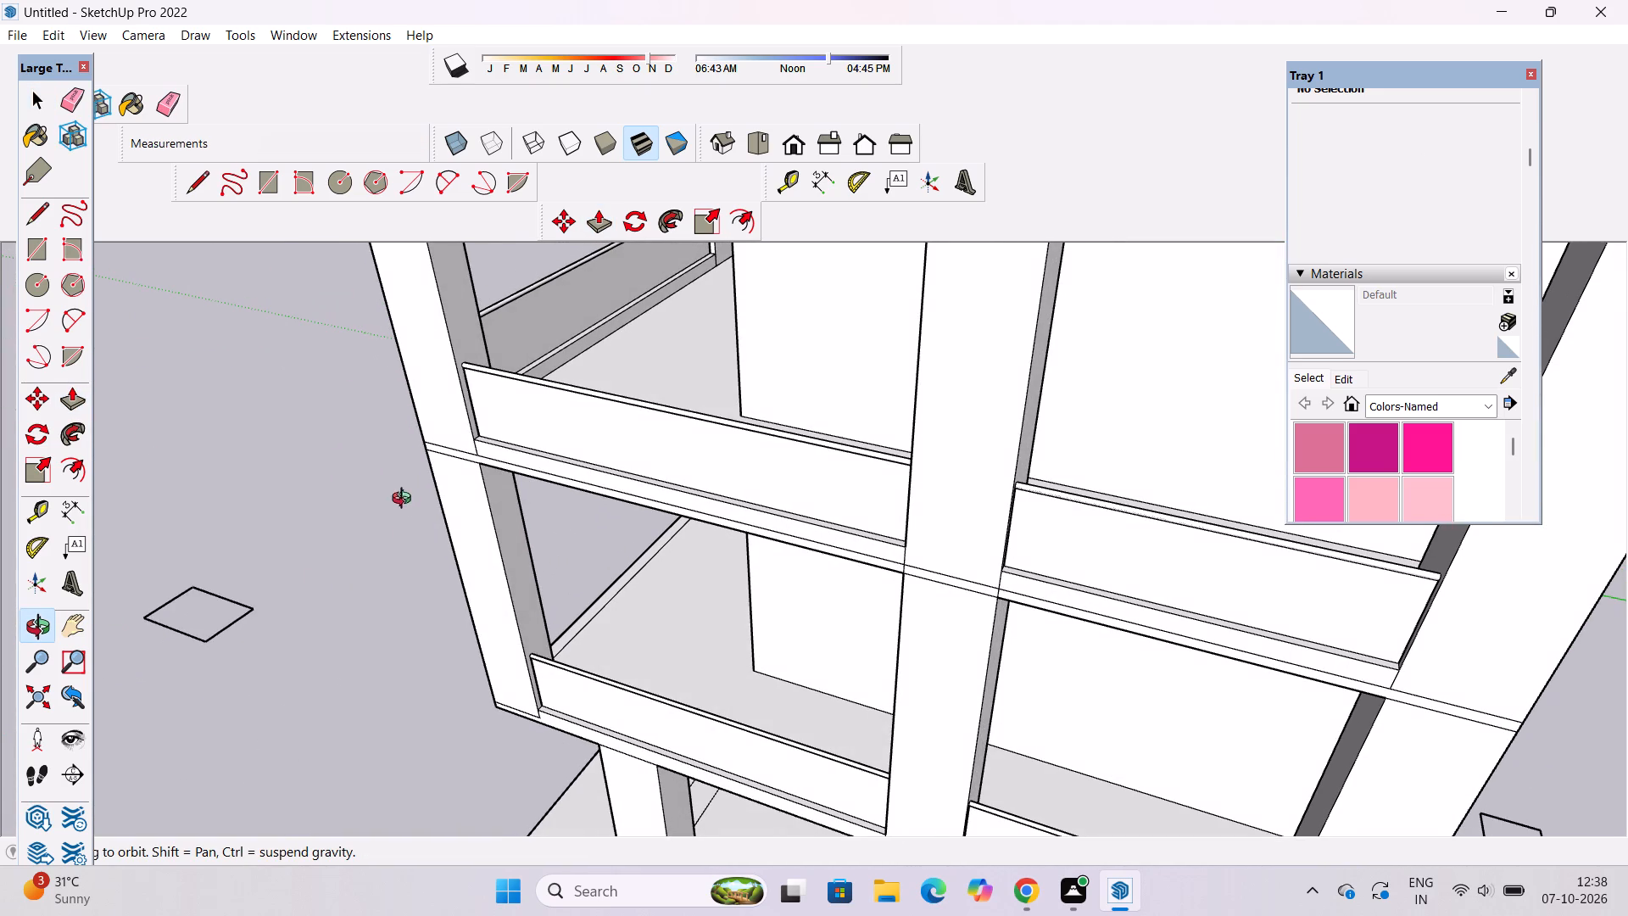
pyautogui.keyDown('shift'); pyautogui.moveTo(706, 344); pyautogui.dragTo(689, 528); pyautogui.keyUp('shift')
pyautogui.scroll(3, 682, 438)
pyautogui.moveTo(655, 517); pyautogui.dragTo(699, 429)
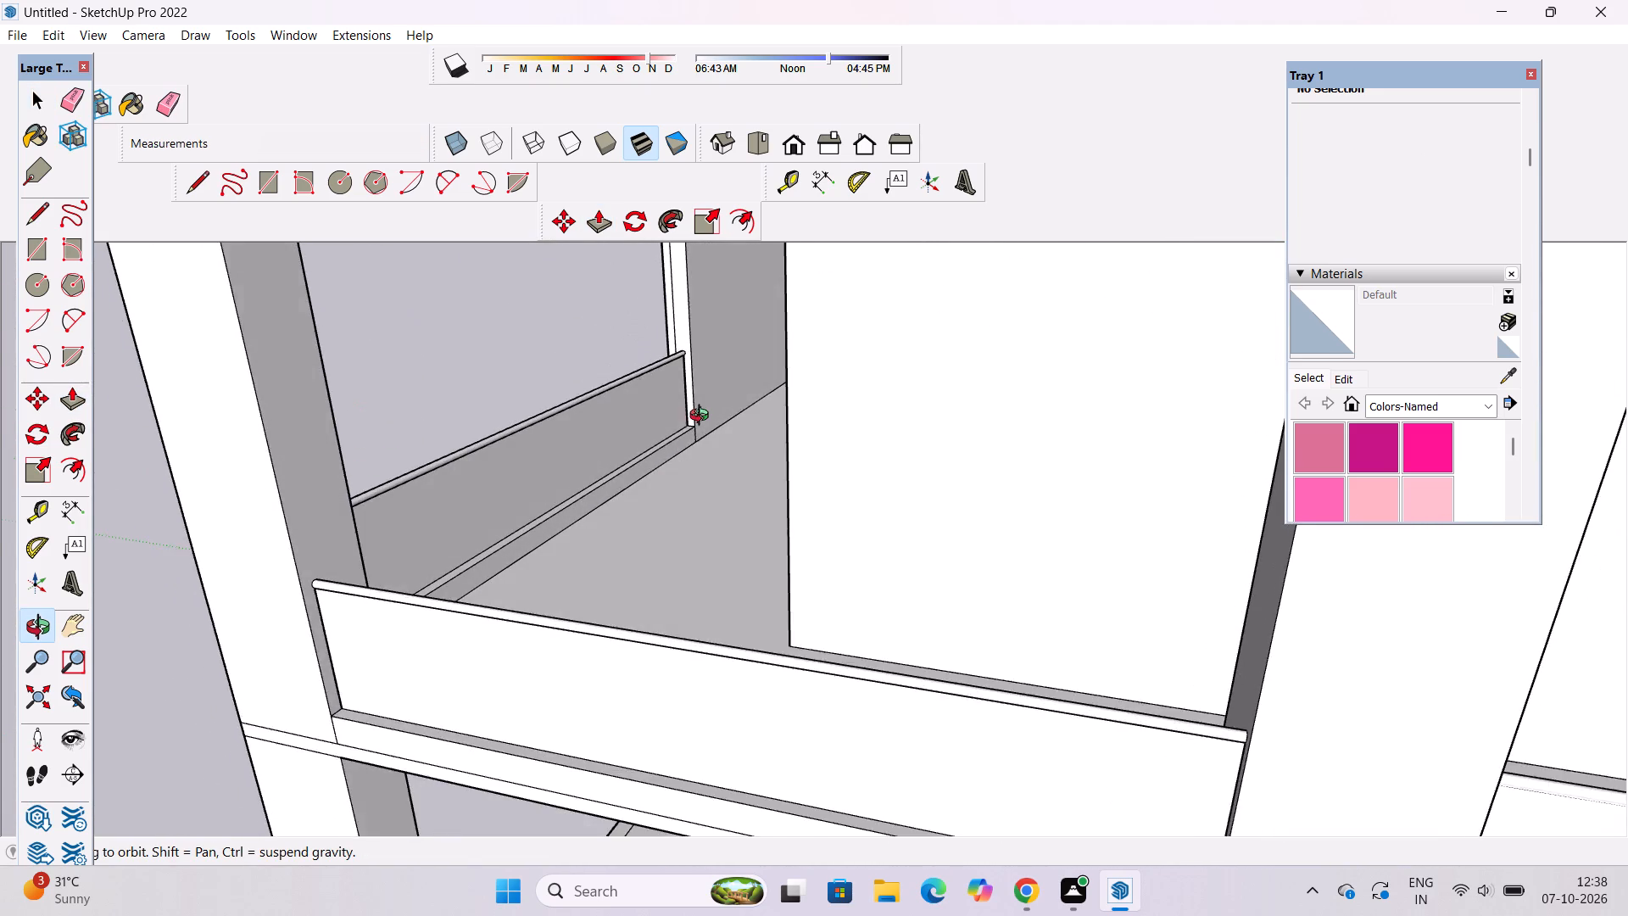
pyautogui.scroll(20, 703, 417)
pyautogui.keyDown('shift'); pyautogui.moveTo(677, 490); pyautogui.dragTo(694, 522); pyautogui.keyUp('shift')
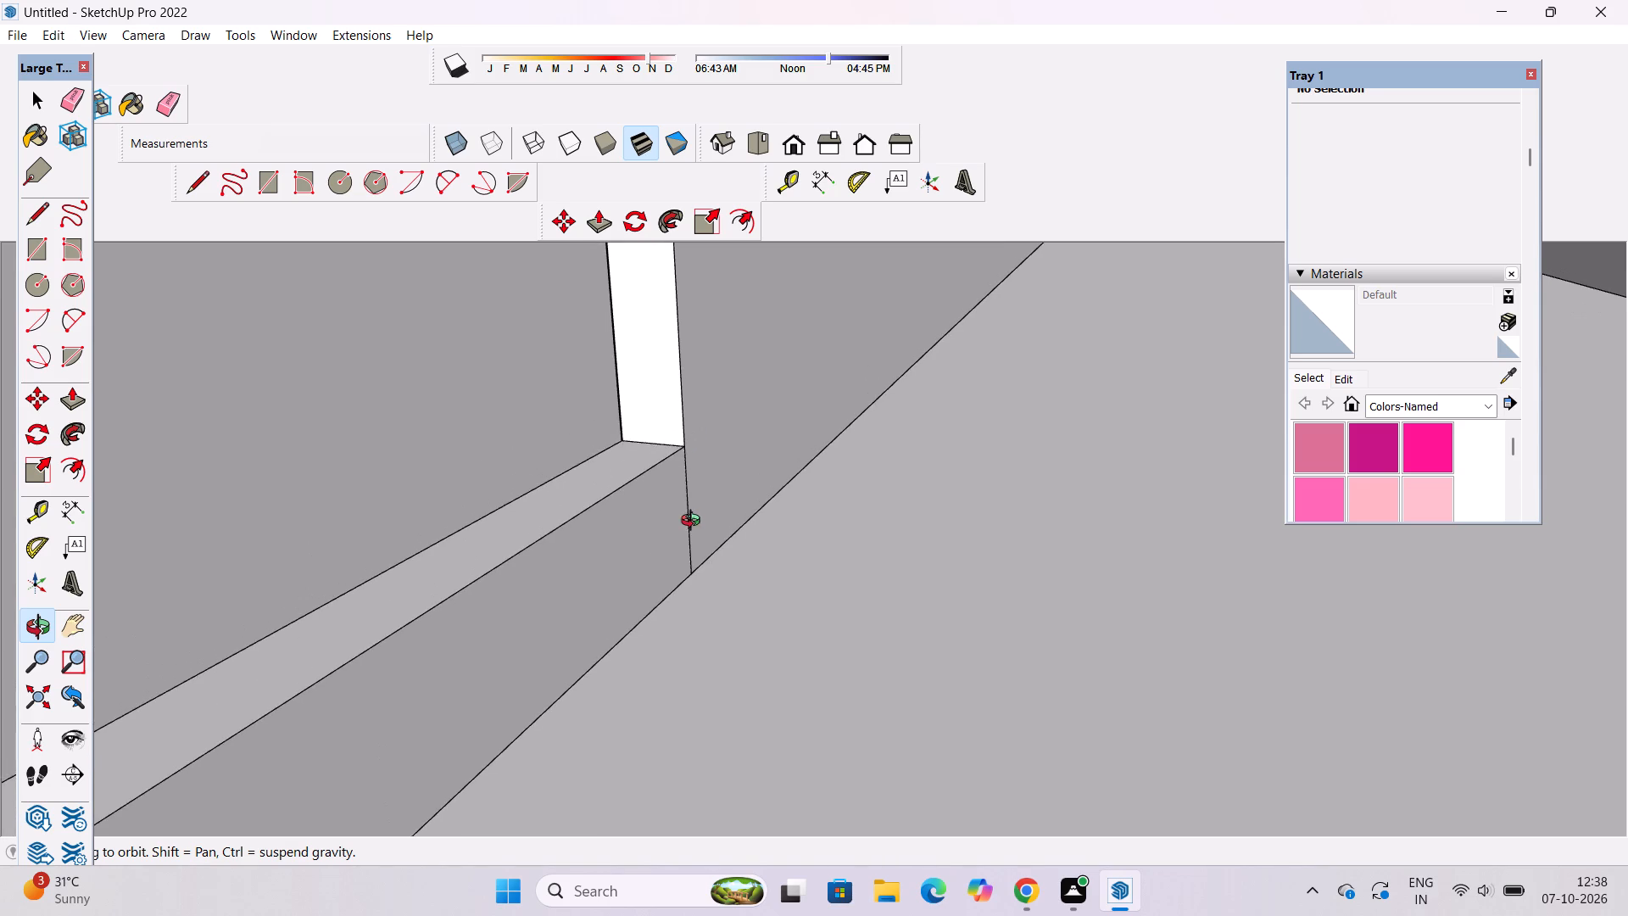
pyautogui.scroll(4, 694, 522)
pyautogui.press('e')
pyautogui.moveTo(707, 480); pyautogui.dragTo(671, 523)
pyautogui.press('space')
# Examine the front elevation, comparing the balcony that has a parapet with the open first-floor balcony below it.
pyautogui.press('o')
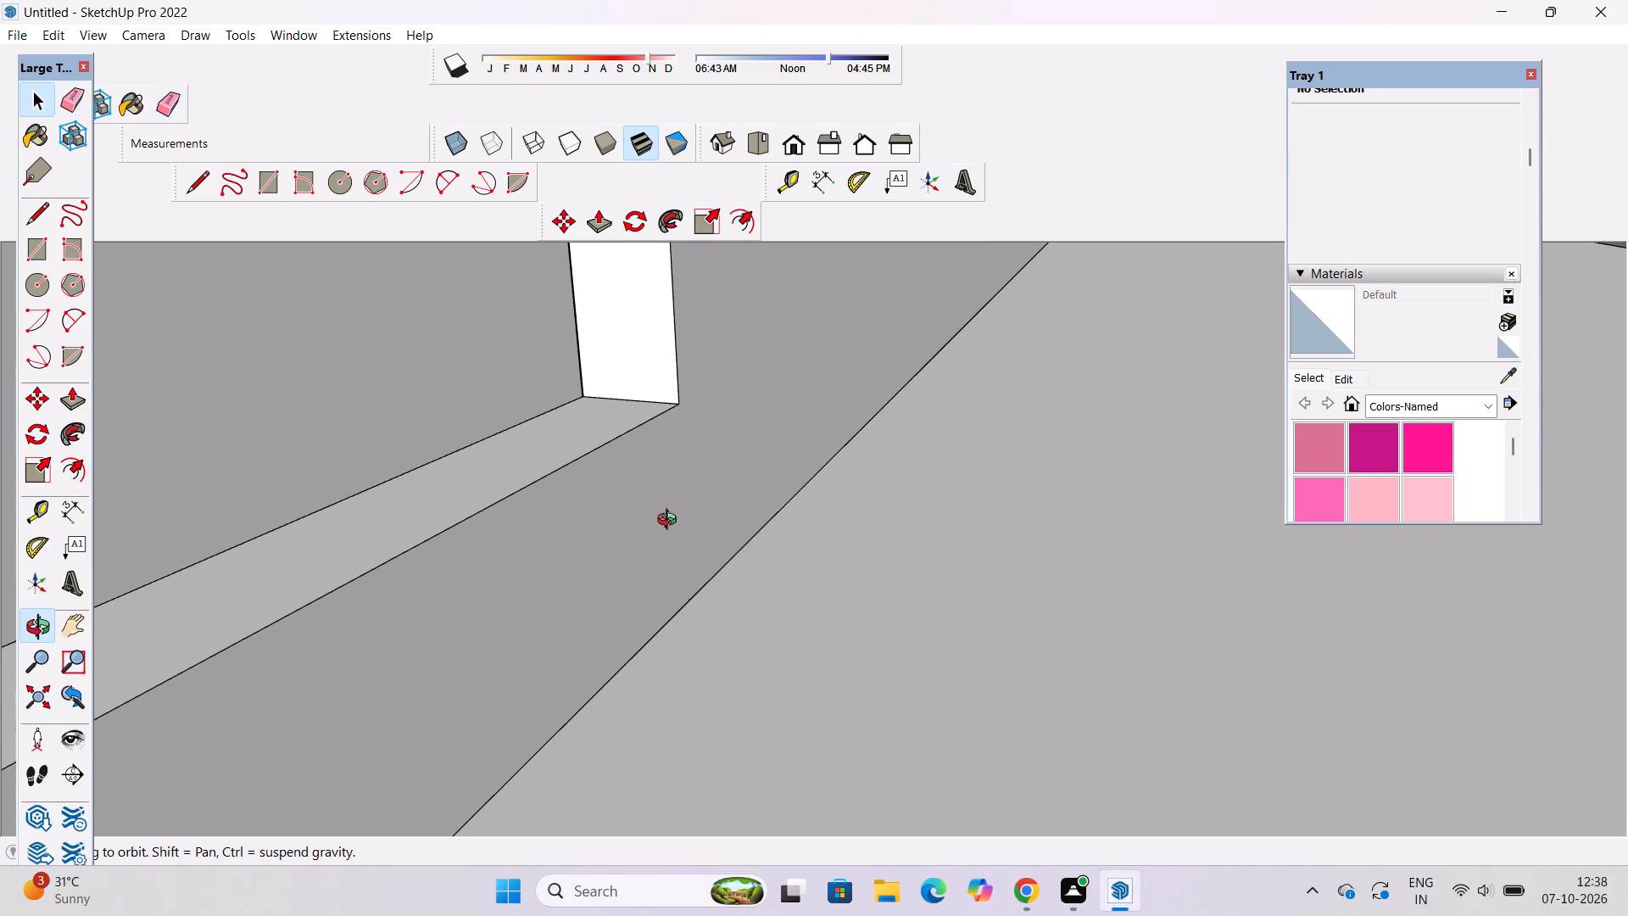
pyautogui.scroll(-17, 588, 436)
pyautogui.moveTo(431, 558); pyautogui.dragTo(677, 570)
pyautogui.scroll(-4, 603, 541)
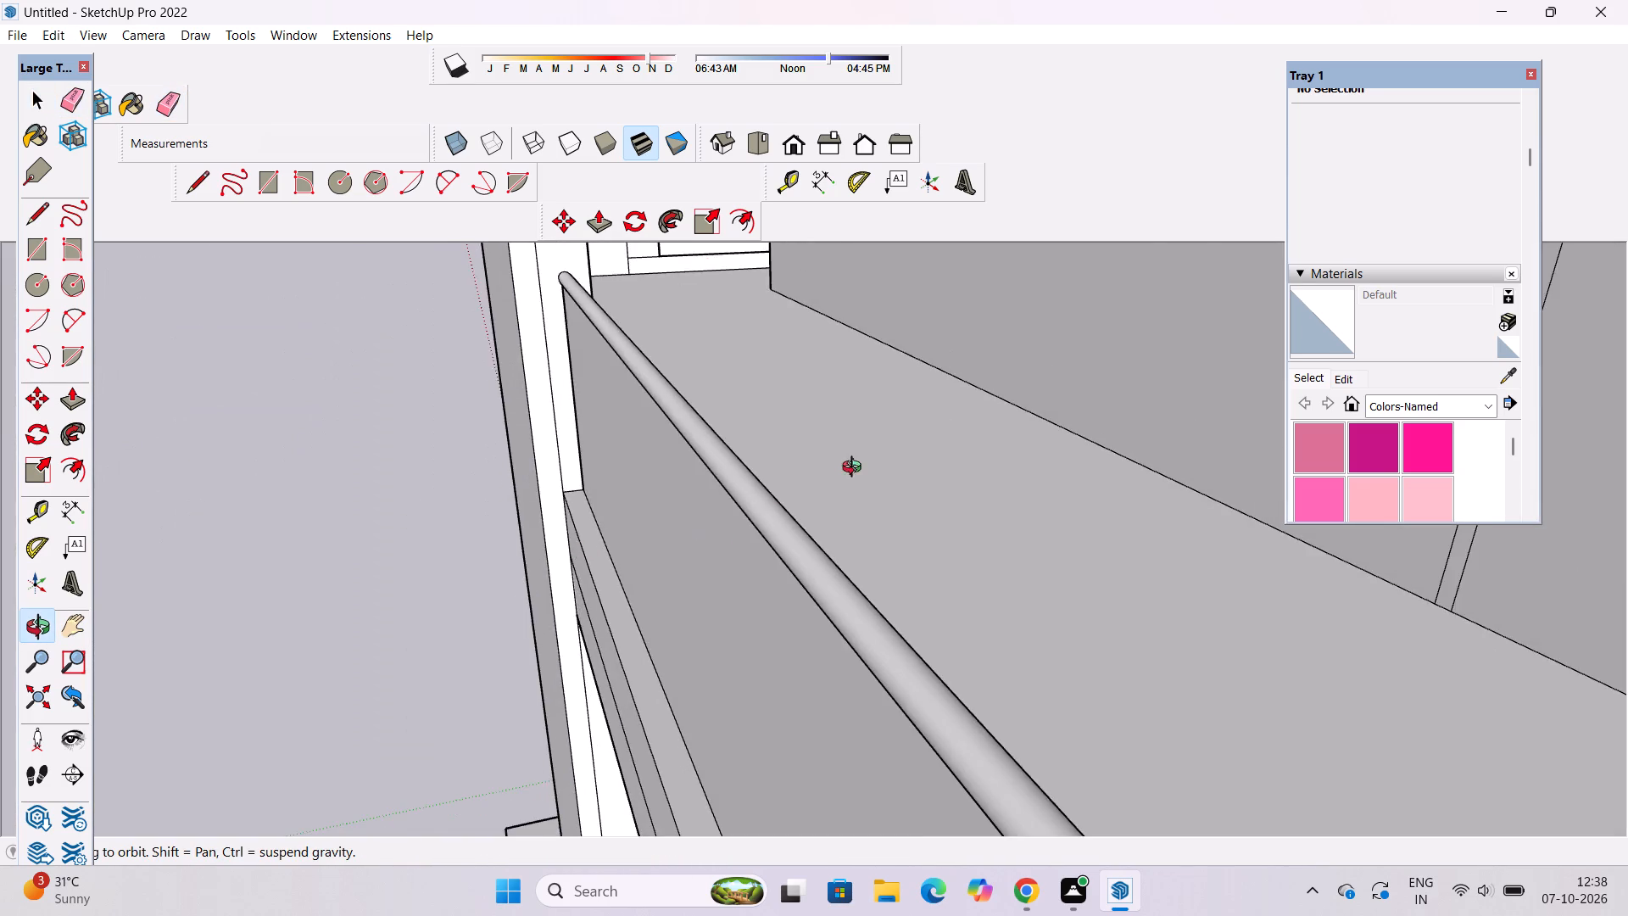
pyautogui.moveTo(856, 469); pyautogui.dragTo(771, 411)
pyautogui.moveTo(536, 515); pyautogui.dragTo(866, 513)
pyautogui.scroll(-2, 866, 512)
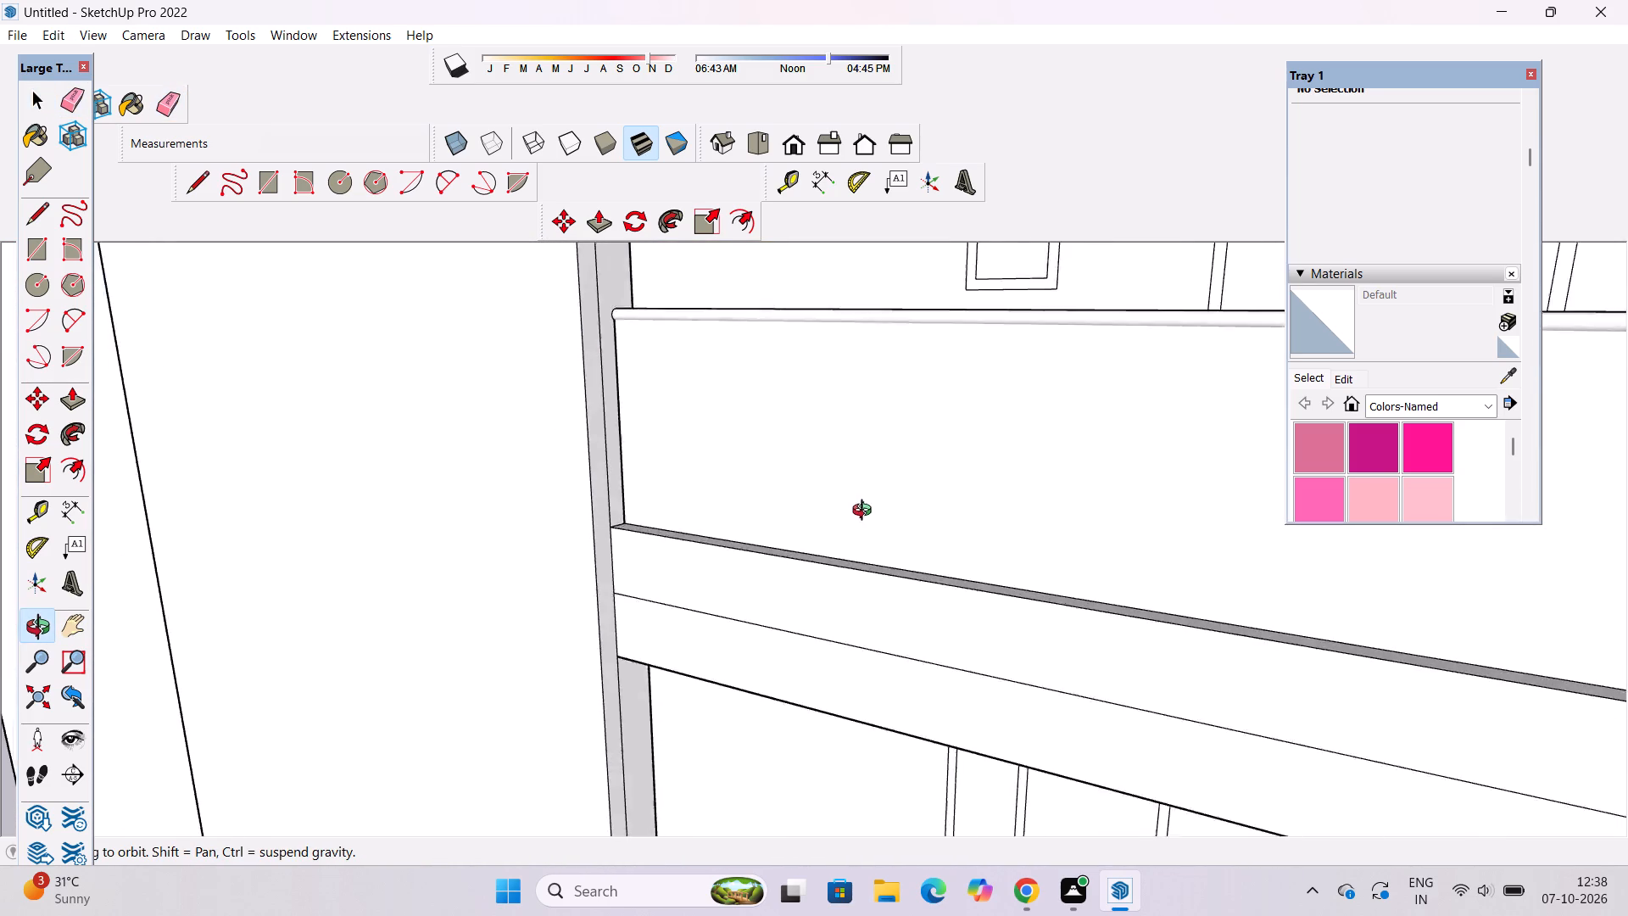
pyautogui.scroll(-2, 866, 512)
pyautogui.keyDown('shift'); pyautogui.moveTo(846, 506); pyautogui.dragTo(767, 561); pyautogui.keyUp('shift')
pyautogui.moveTo(722, 561); pyautogui.dragTo(855, 545)
pyautogui.scroll(-5, 838, 523)
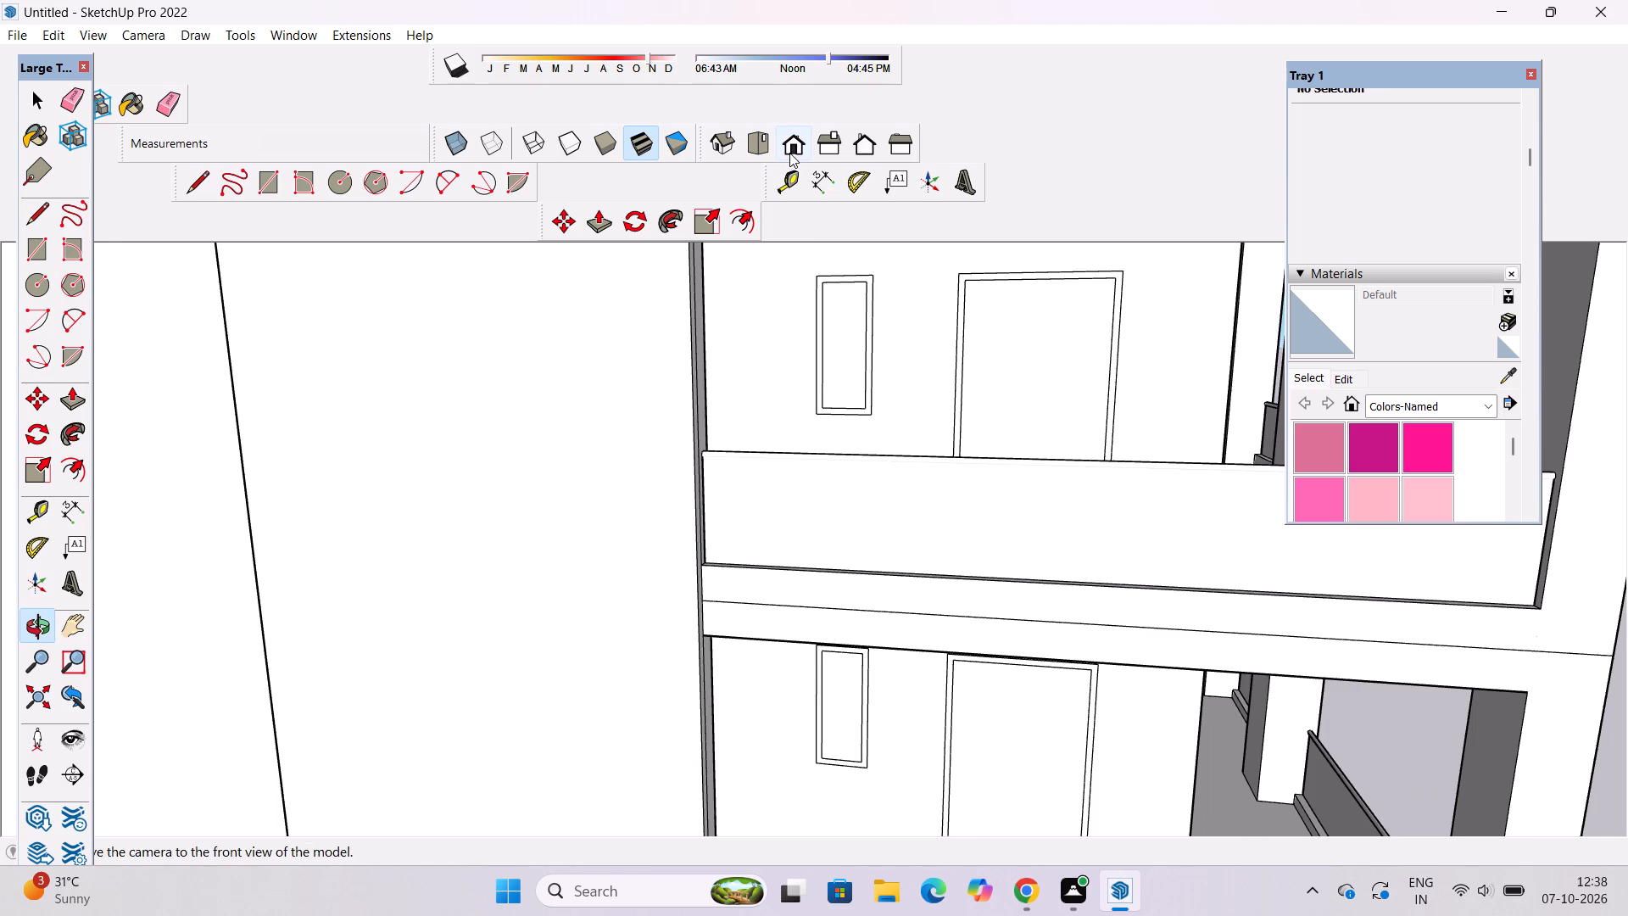
pyautogui.click(789, 153)
pyautogui.scroll(-9, 526, 569)
pyautogui.keyDown('shift'); pyautogui.moveTo(655, 567); pyautogui.dragTo(627, 623); pyautogui.keyUp('shift')
pyautogui.keyDown('shift'); pyautogui.moveTo(625, 572); pyautogui.dragTo(584, 528); pyautogui.keyUp('shift')
pyautogui.moveTo(647, 592); pyautogui.dragTo(708, 670)
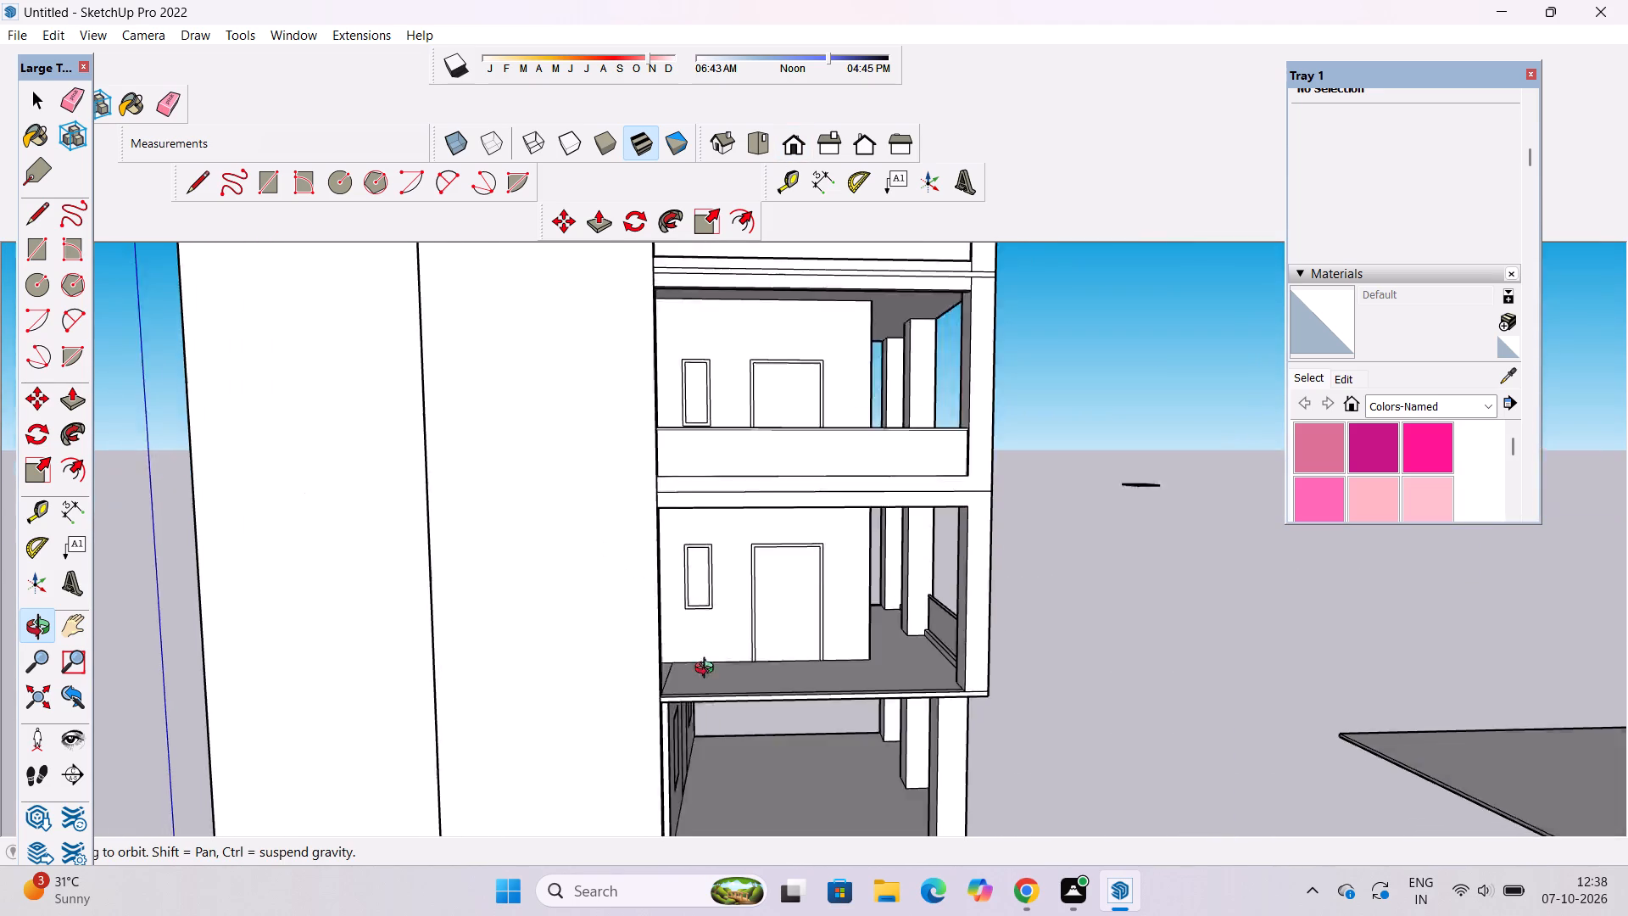
pyautogui.moveTo(708, 670); pyautogui.dragTo(719, 688)
pyautogui.scroll(4, 811, 702)
pyautogui.keyDown('shift'); pyautogui.moveTo(806, 693); pyautogui.dragTo(567, 676); pyautogui.keyUp('shift')
pyautogui.scroll(3, 622, 728)
pyautogui.keyDown('shift'); pyautogui.moveTo(593, 723); pyautogui.dragTo(586, 618); pyautogui.keyUp('shift')
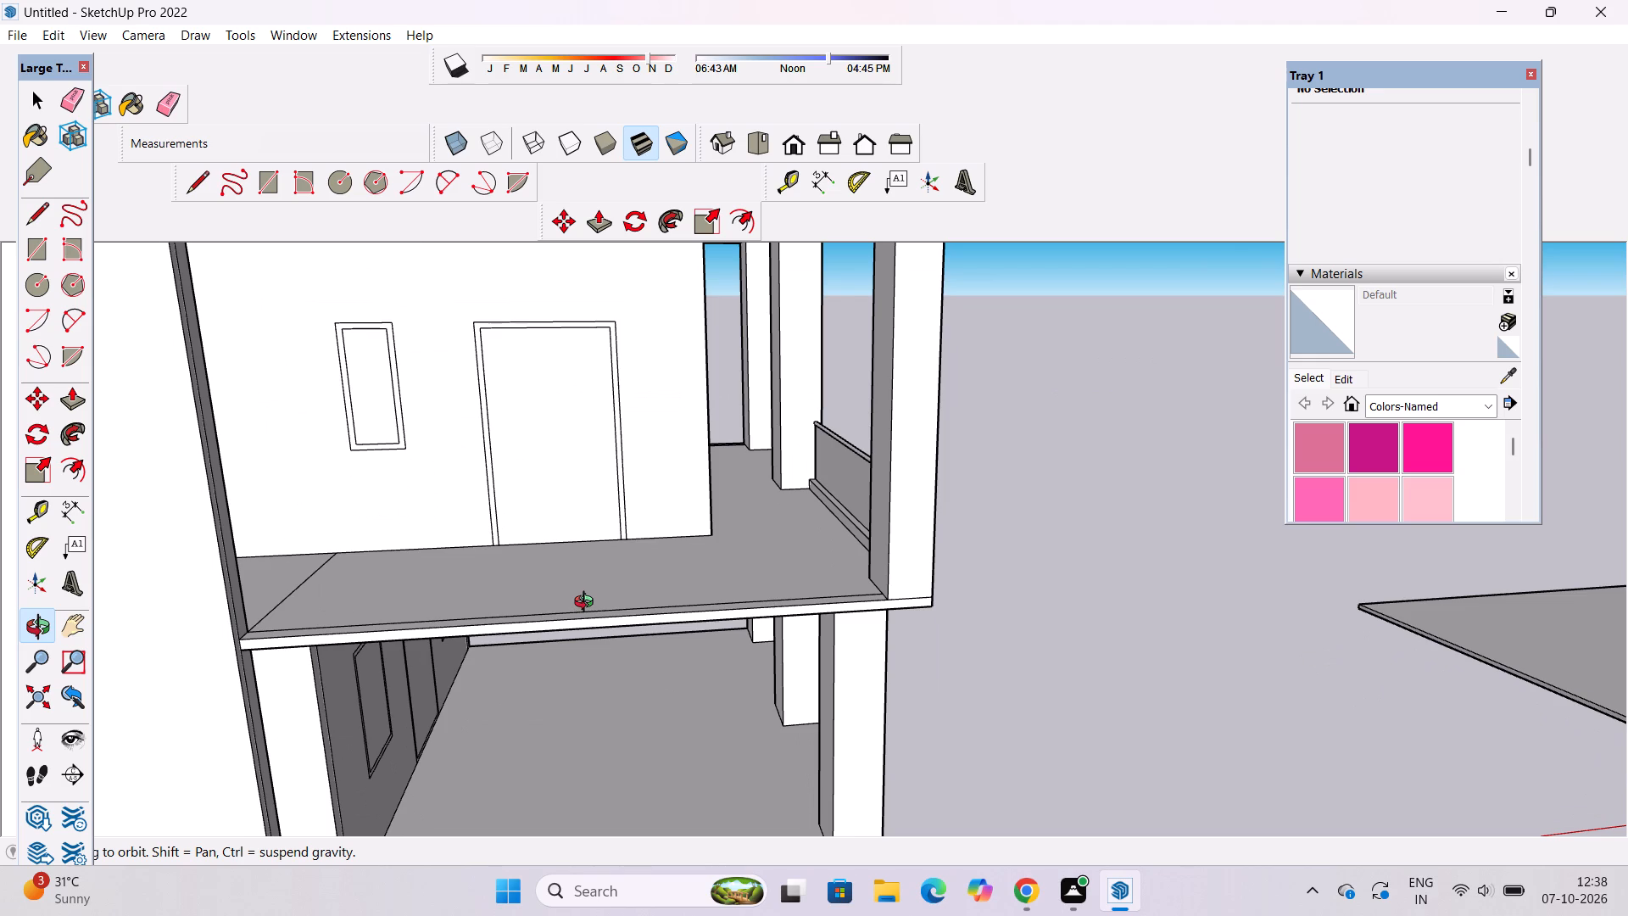
pyautogui.keyDown('shift'); pyautogui.moveTo(587, 604); pyautogui.dragTo(605, 532); pyautogui.keyUp('shift')
pyautogui.scroll(-4, 597, 531)
pyautogui.keyDown('shift'); pyautogui.moveTo(597, 520); pyautogui.dragTo(588, 542); pyautogui.keyUp('shift')
pyautogui.moveTo(581, 566); pyautogui.dragTo(579, 575)
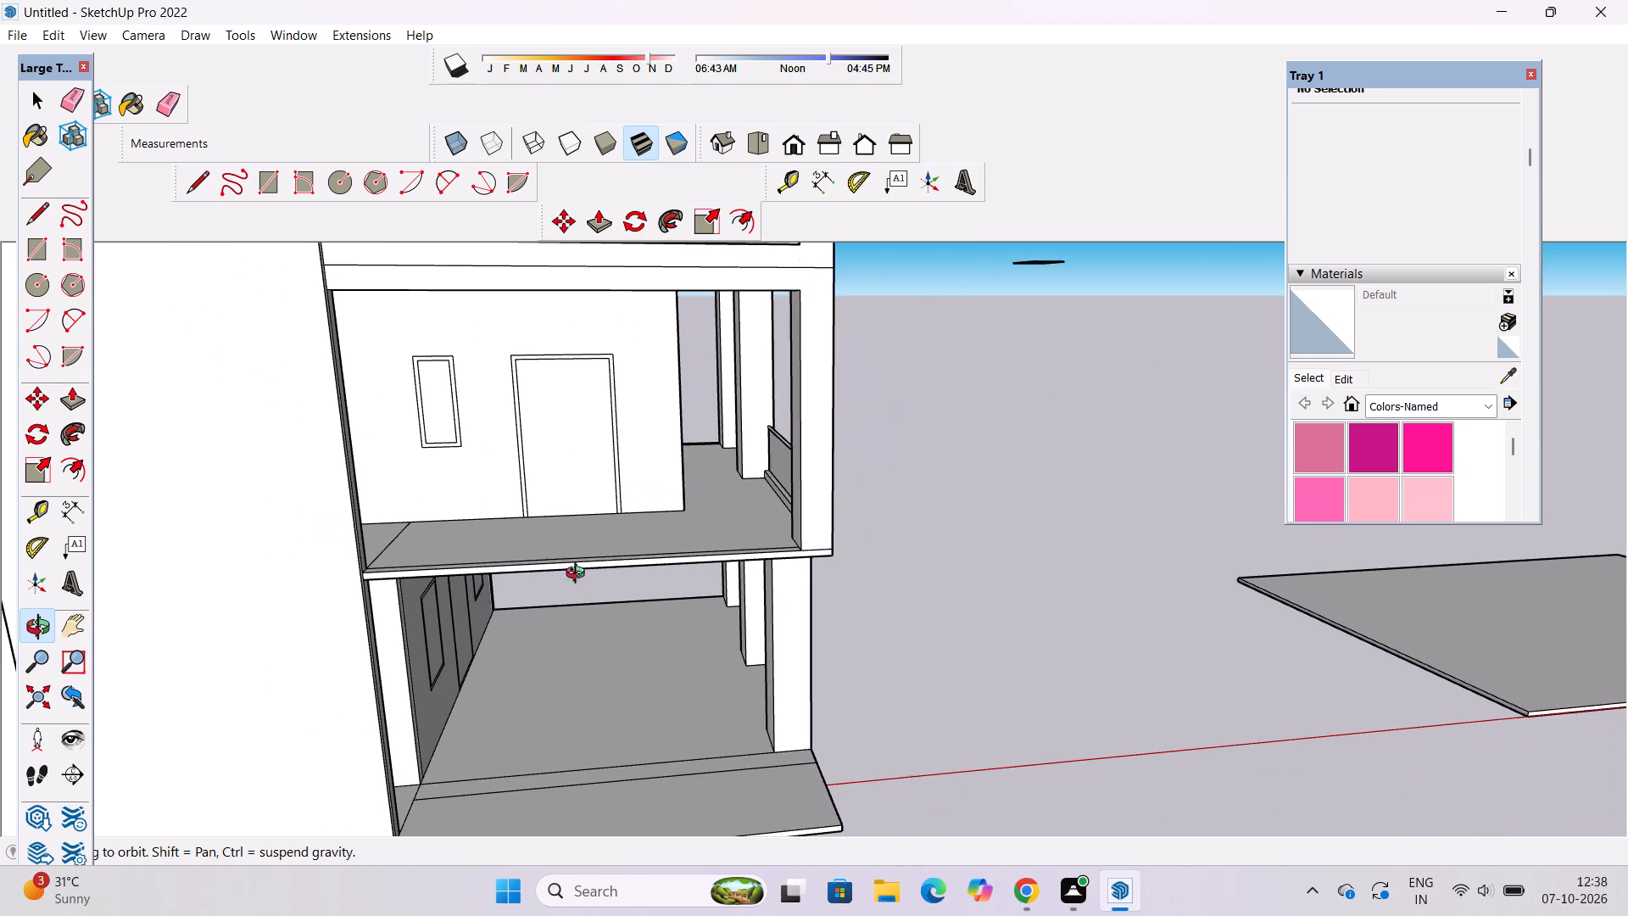
pyautogui.moveTo(579, 575); pyautogui.dragTo(579, 597)
pyautogui.scroll(2, 571, 560)
pyautogui.keyDown('shift'); pyautogui.moveTo(571, 562); pyautogui.dragTo(577, 645); pyautogui.keyUp('shift')
pyautogui.moveTo(570, 637); pyautogui.dragTo(561, 622)
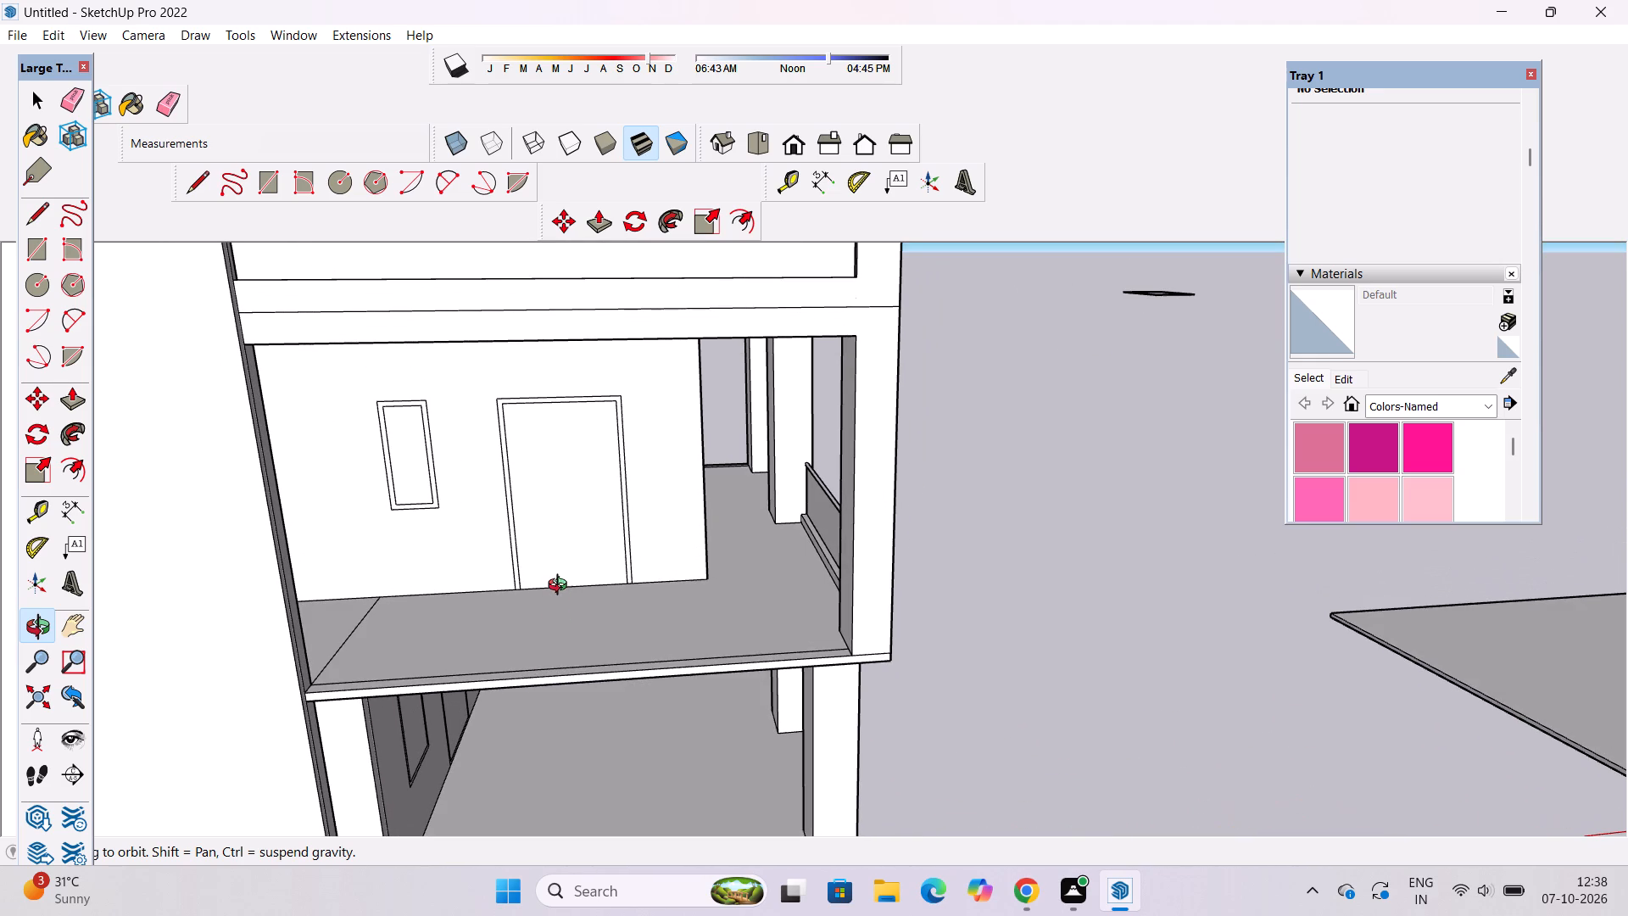
pyautogui.moveTo(561, 585); pyautogui.dragTo(559, 575)
pyautogui.keyDown('shift'); pyautogui.moveTo(559, 575); pyautogui.dragTo(570, 632); pyautogui.keyUp('shift')
pyautogui.moveTo(570, 660); pyautogui.dragTo(562, 625)
pyautogui.scroll(-2, 562, 625)
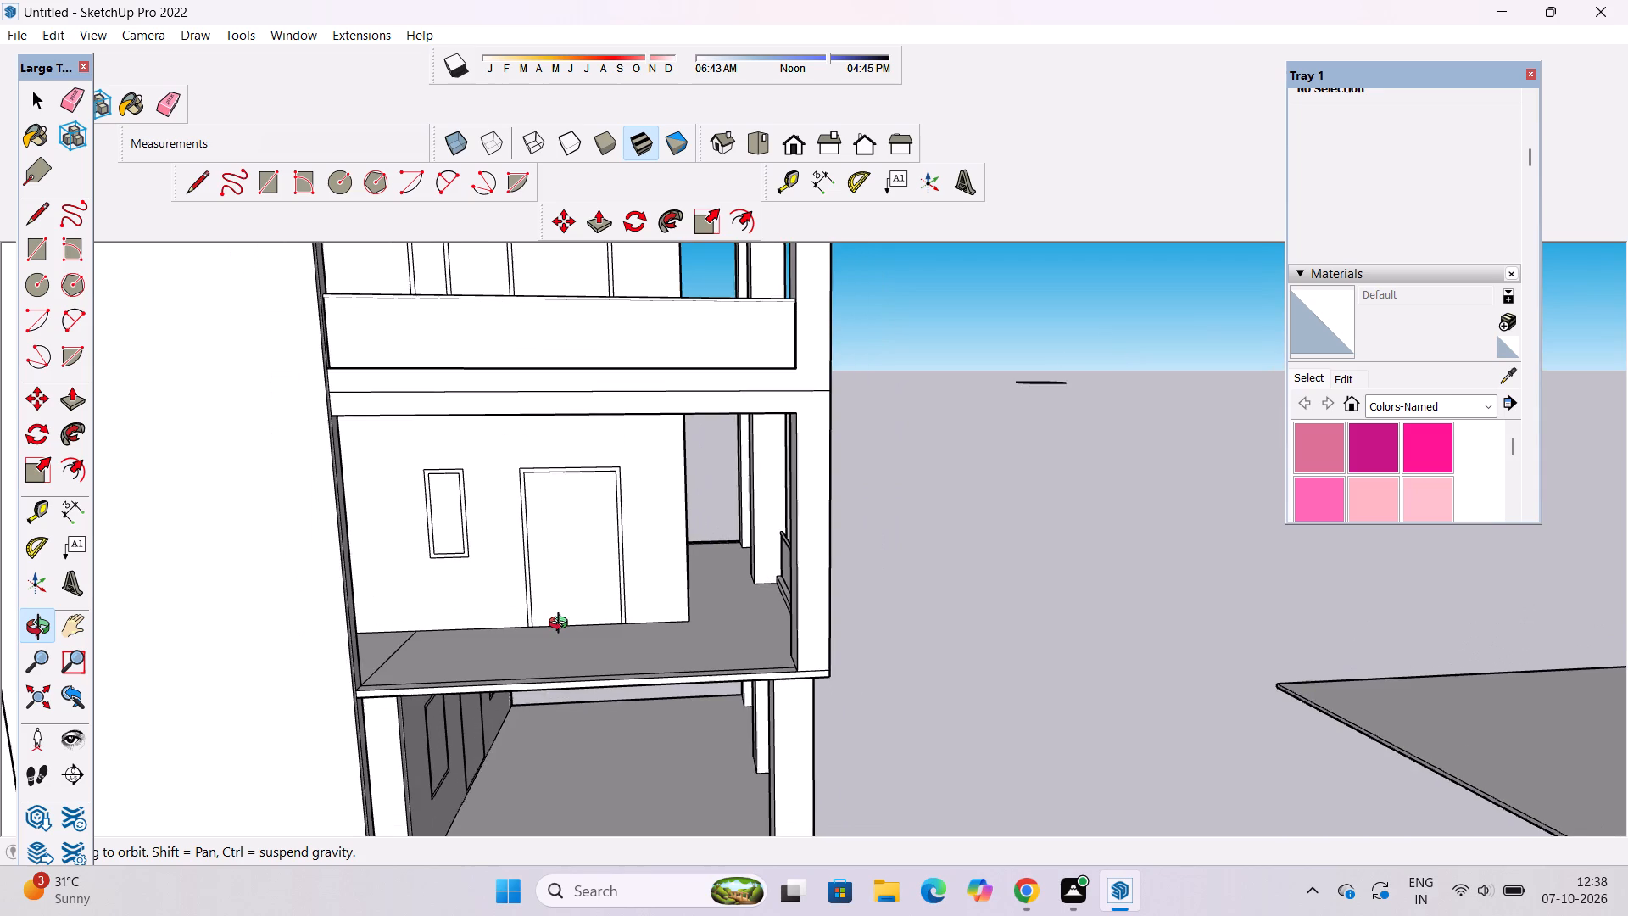
pyautogui.keyDown('shift'); pyautogui.moveTo(562, 623); pyautogui.dragTo(569, 605); pyautogui.keyUp('shift')
pyautogui.moveTo(569, 609); pyautogui.dragTo(565, 690)
pyautogui.moveTo(565, 690); pyautogui.dragTo(621, 646)
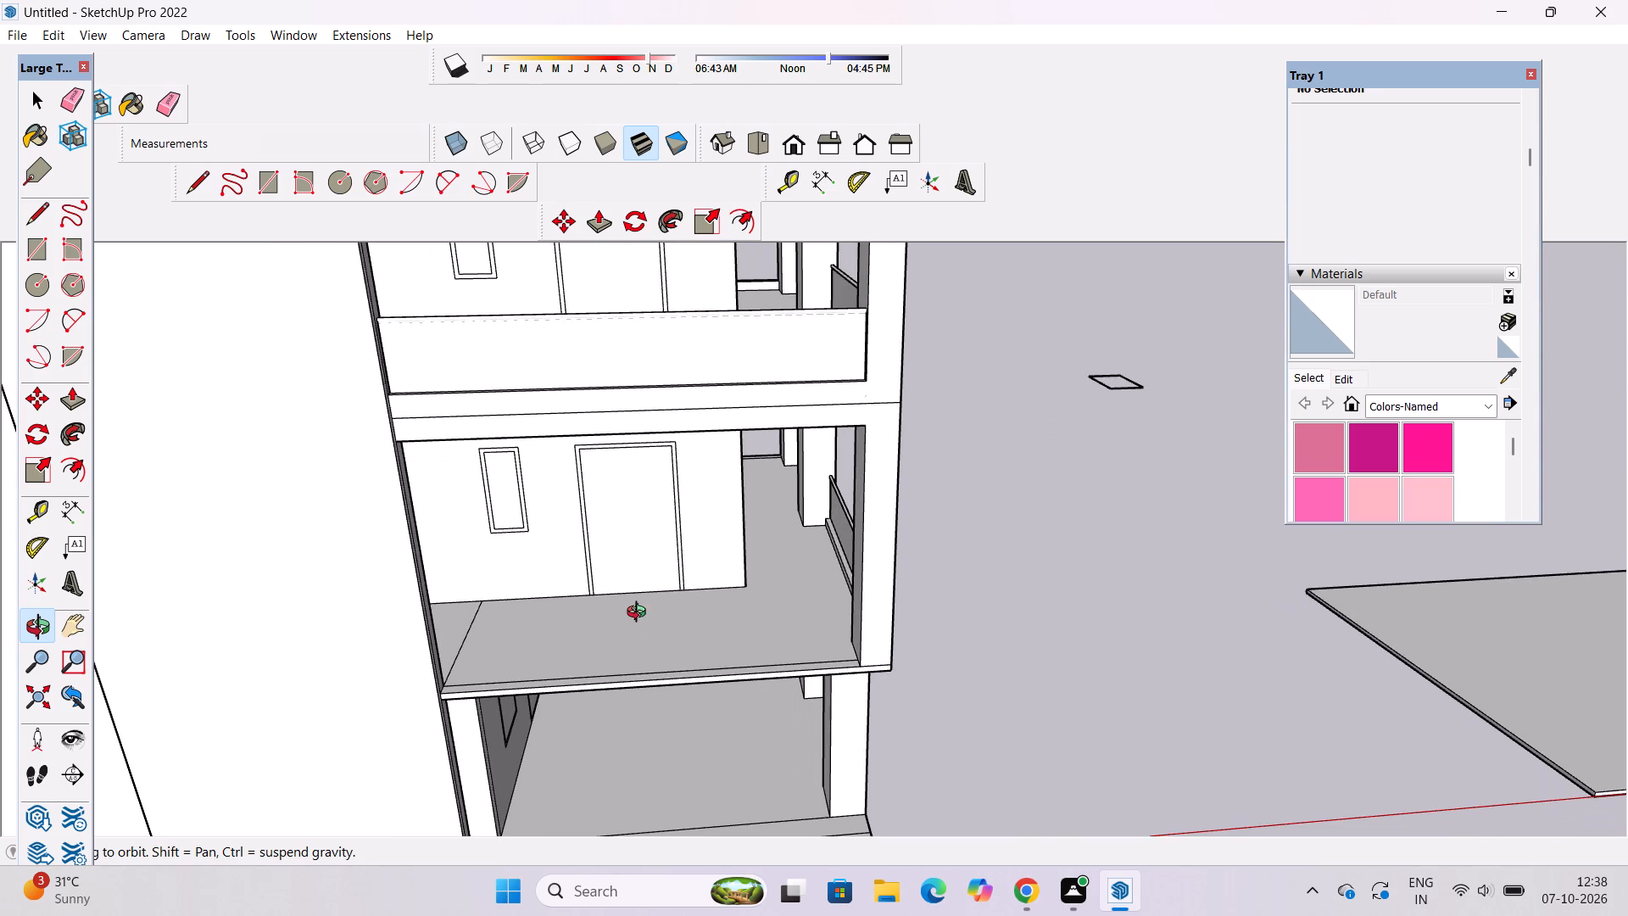
pyautogui.scroll(9, 739, 288)
pyautogui.scroll(-6, 728, 303)
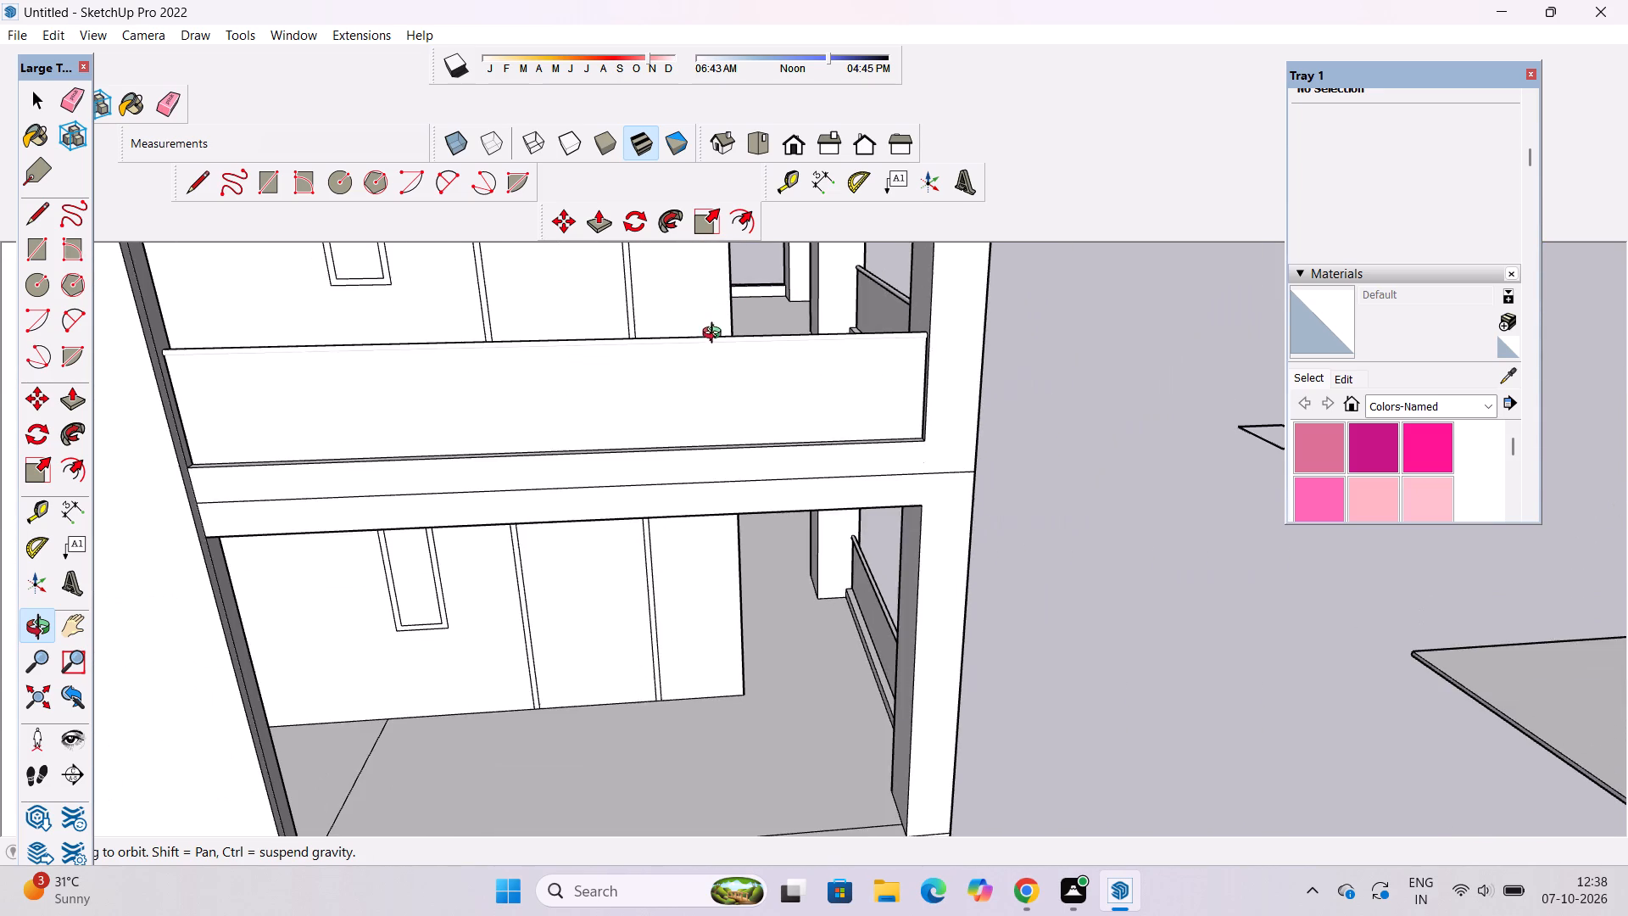
pyautogui.keyDown('shift'); pyautogui.moveTo(750, 456); pyautogui.dragTo(779, 629); pyautogui.keyUp('shift')
pyautogui.moveTo(776, 641); pyautogui.dragTo(757, 510)
pyautogui.scroll(-7, 744, 484)
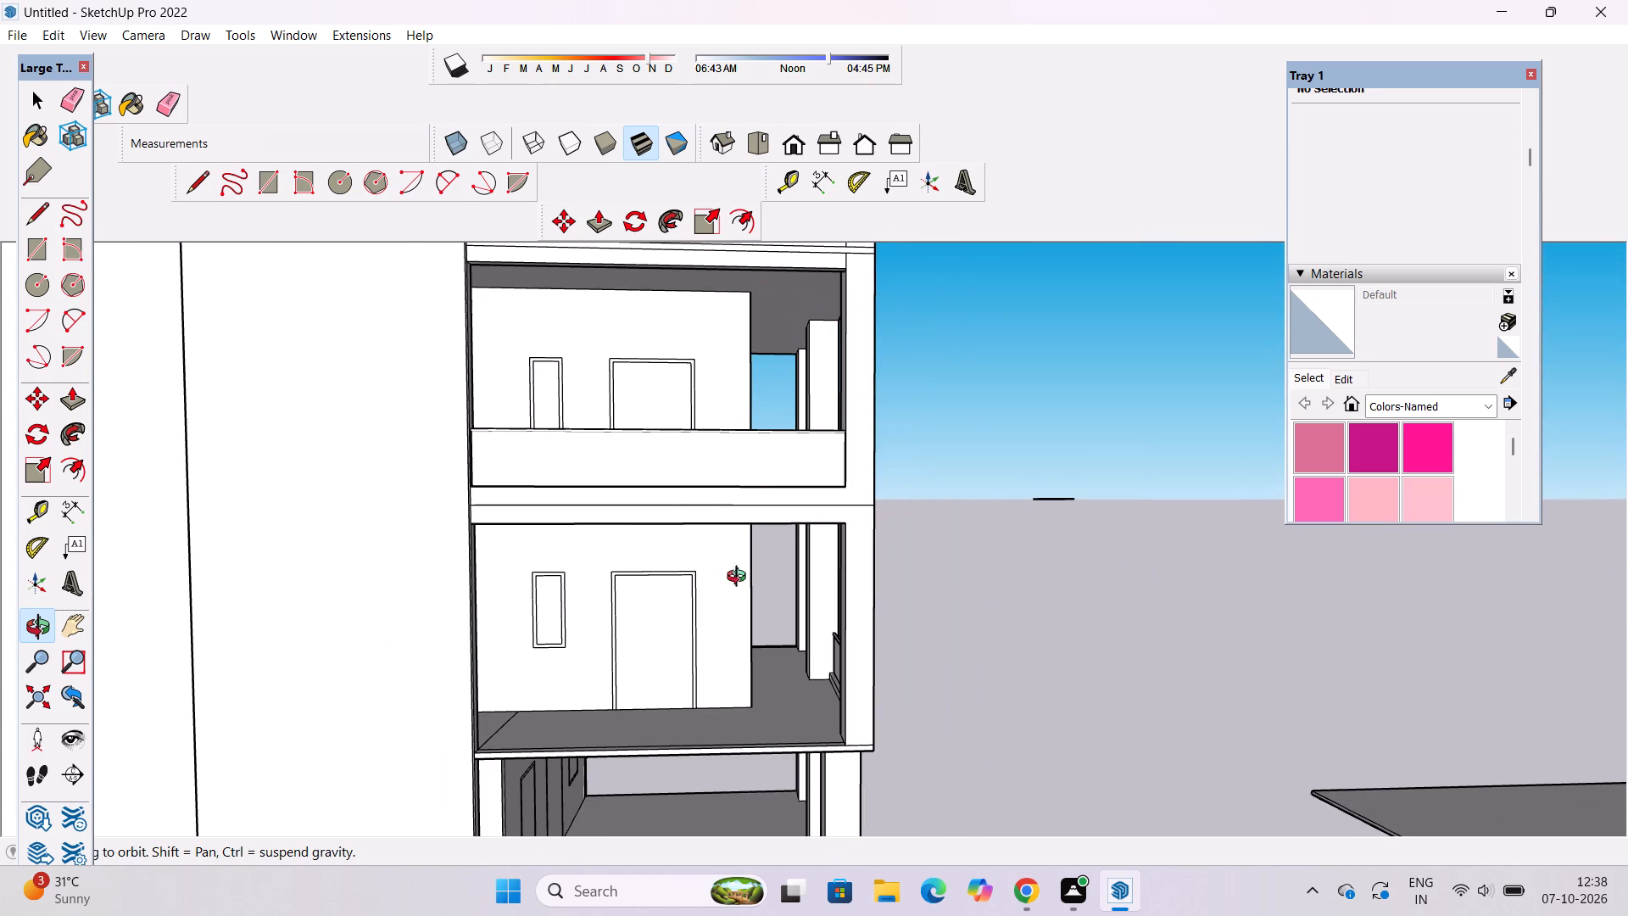
pyautogui.moveTo(783, 715); pyautogui.dragTo(788, 915)
pyautogui.keyDown('shift'); pyautogui.moveTo(782, 742); pyautogui.dragTo(779, 571); pyautogui.keyUp('shift')
# Push/Pull the narrow strip along the first-floor balcony's front edge up by 2'.
pyautogui.keyDown('shift'); pyautogui.scroll(3, 778, 609); pyautogui.keyUp('shift')
pyautogui.keyDown('shift'); pyautogui.moveTo(801, 695); pyautogui.dragTo(805, 730); pyautogui.keyUp('shift')
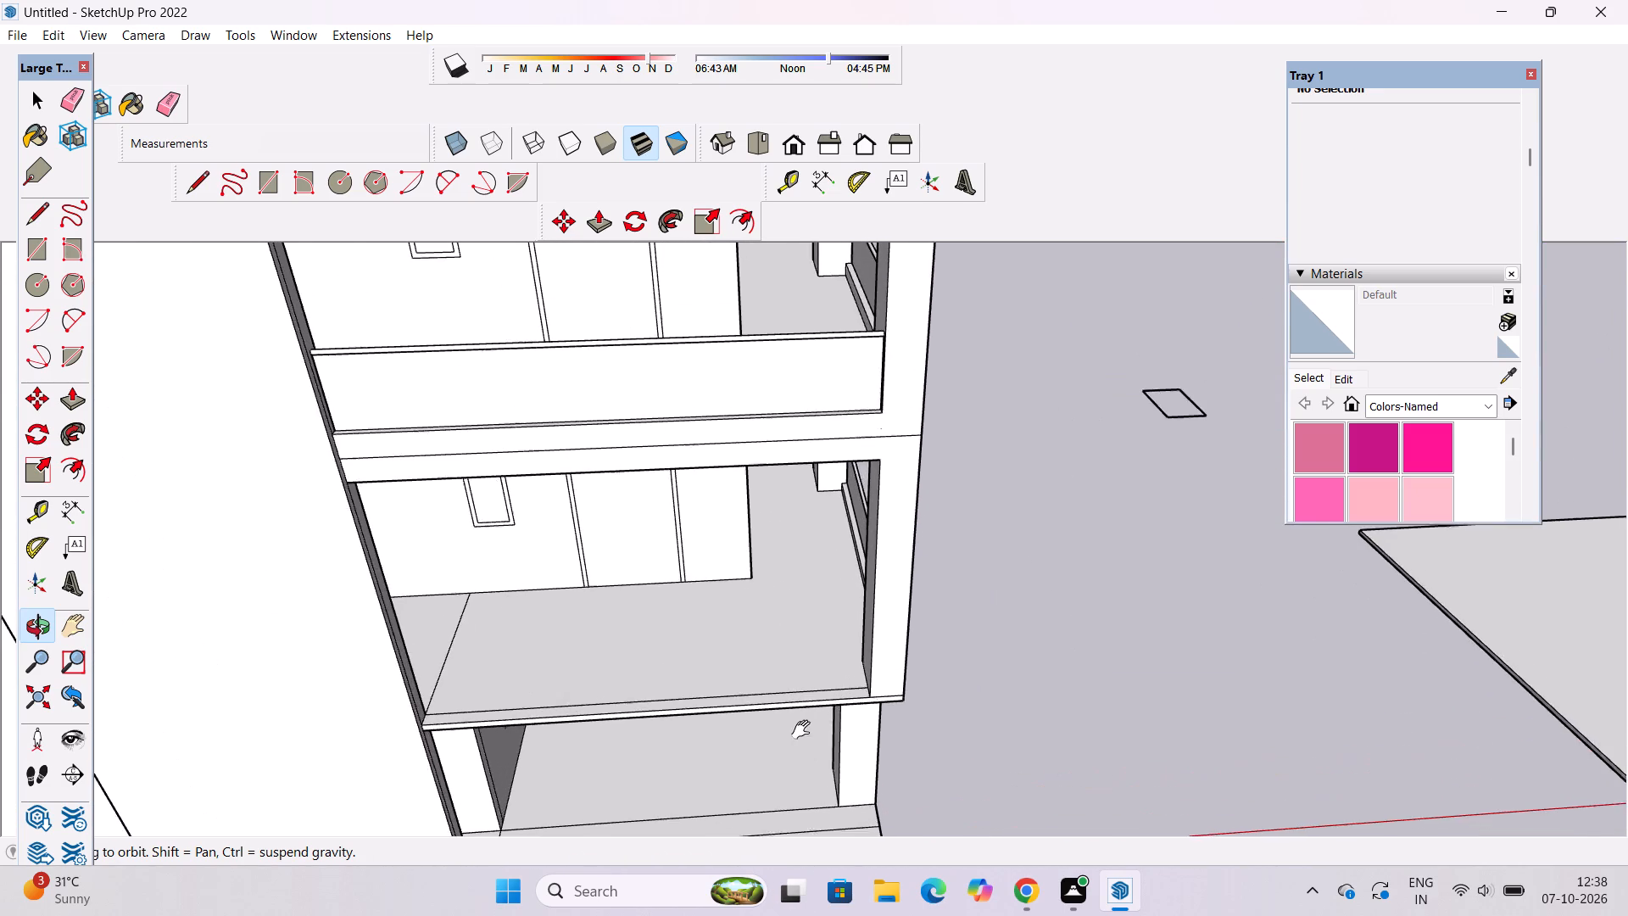
pyautogui.keyDown('shift'); pyautogui.moveTo(805, 730); pyautogui.dragTo(806, 731); pyautogui.keyUp('shift')
pyautogui.scroll(5, 807, 739)
pyautogui.keyDown('shift'); pyautogui.moveTo(781, 741); pyautogui.dragTo(807, 769); pyautogui.keyUp('shift')
pyautogui.moveTo(749, 772); pyautogui.dragTo(731, 762)
pyautogui.keyDown('shift'); pyautogui.moveTo(750, 744); pyautogui.dragTo(823, 772); pyautogui.keyUp('shift')
pyautogui.moveTo(785, 772); pyautogui.dragTo(767, 752)
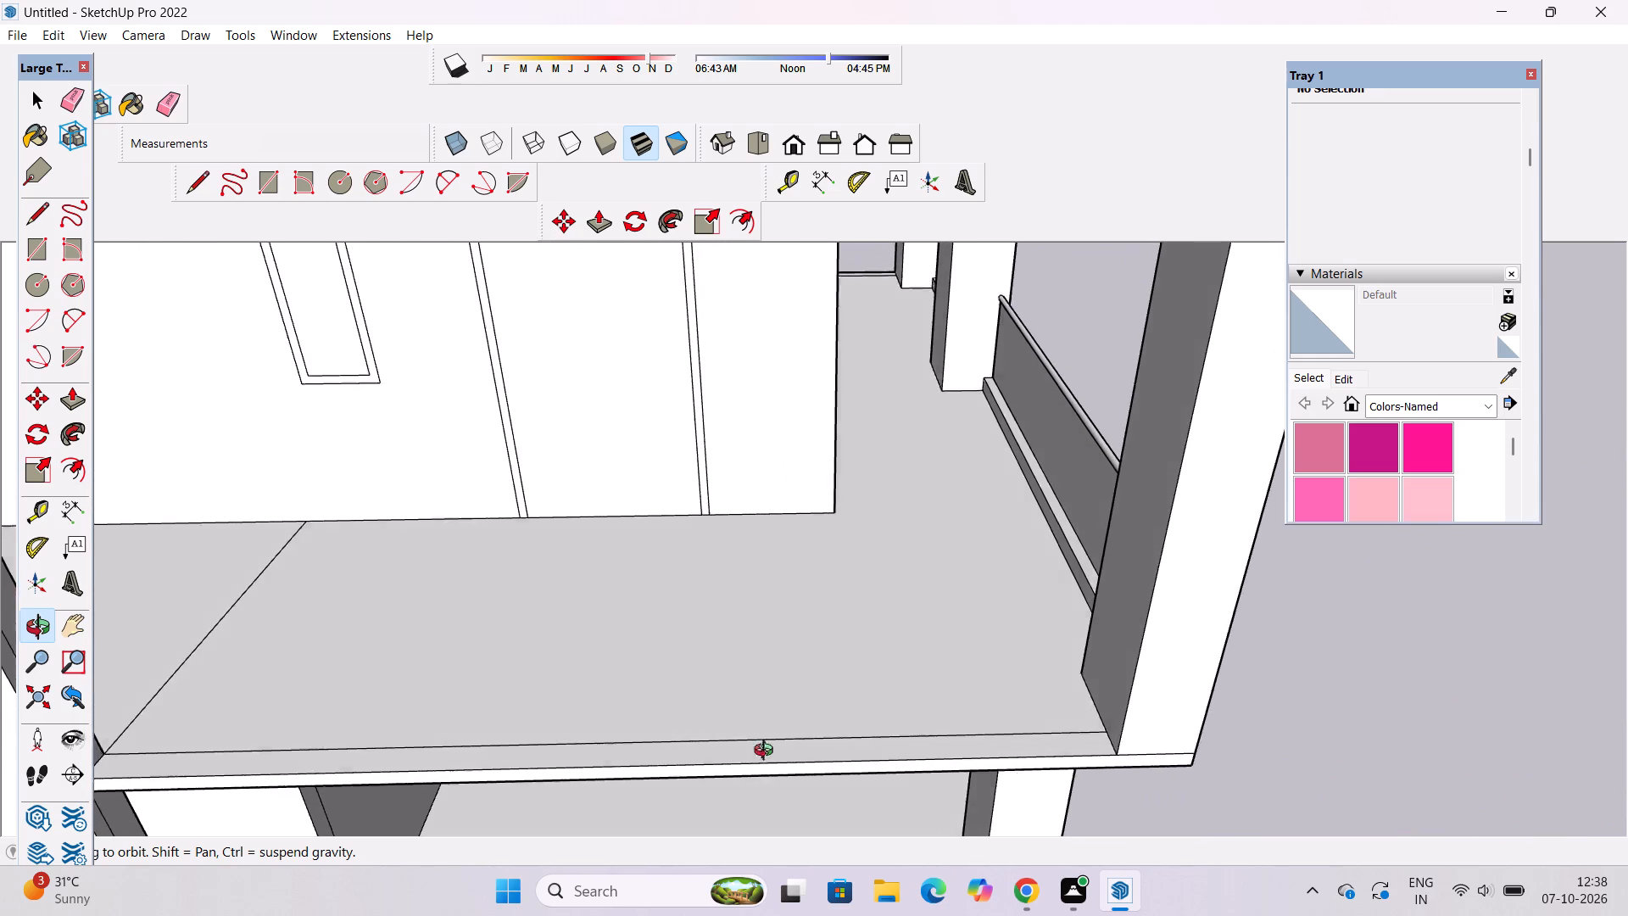
pyautogui.moveTo(767, 752); pyautogui.dragTo(772, 757)
pyautogui.scroll(-4, 750, 736)
pyautogui.keyDown('shift'); pyautogui.moveTo(748, 735); pyautogui.dragTo(776, 742); pyautogui.keyUp('shift')
pyautogui.scroll(2, 777, 743)
pyautogui.press('p')
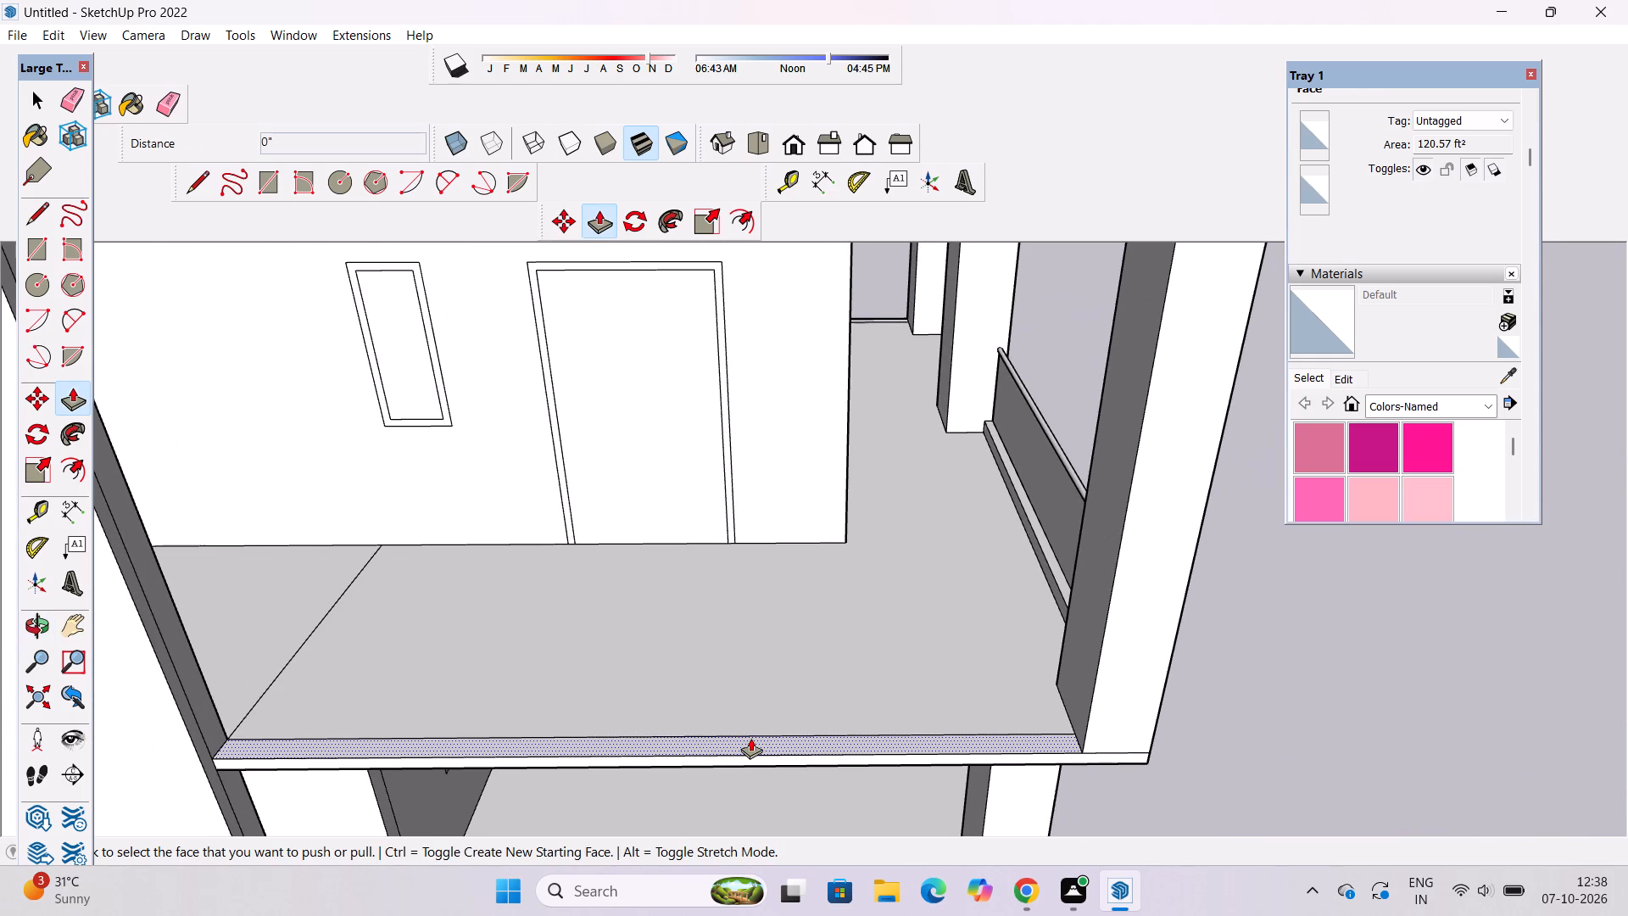
pyautogui.click(750, 738)
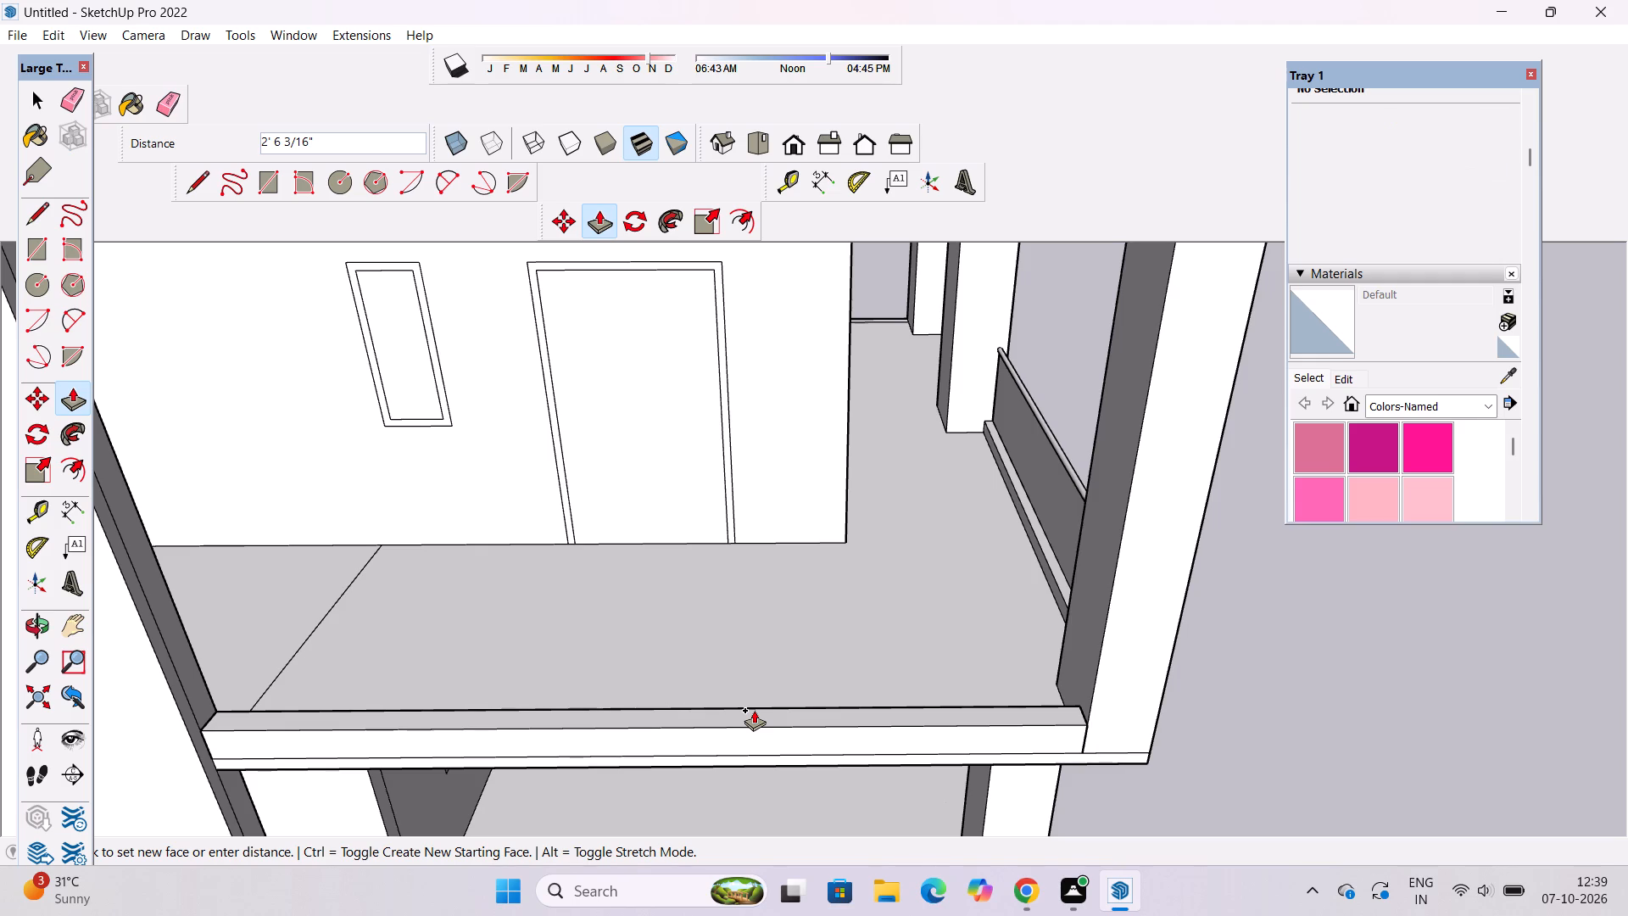
pyautogui.write("2'")
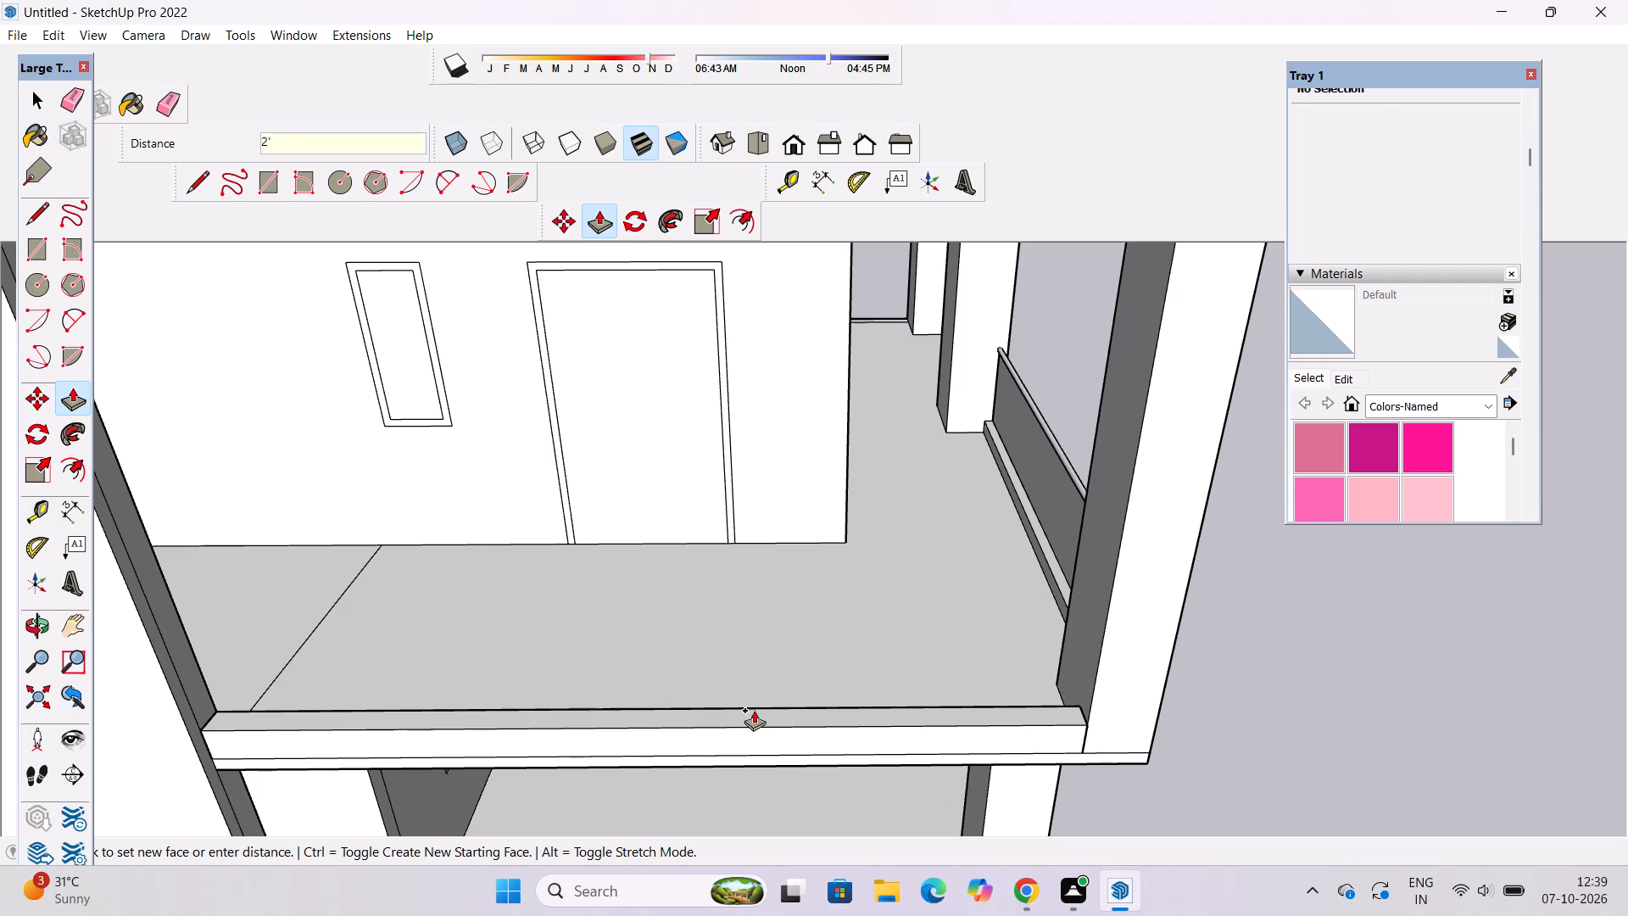
pyautogui.press('Return')
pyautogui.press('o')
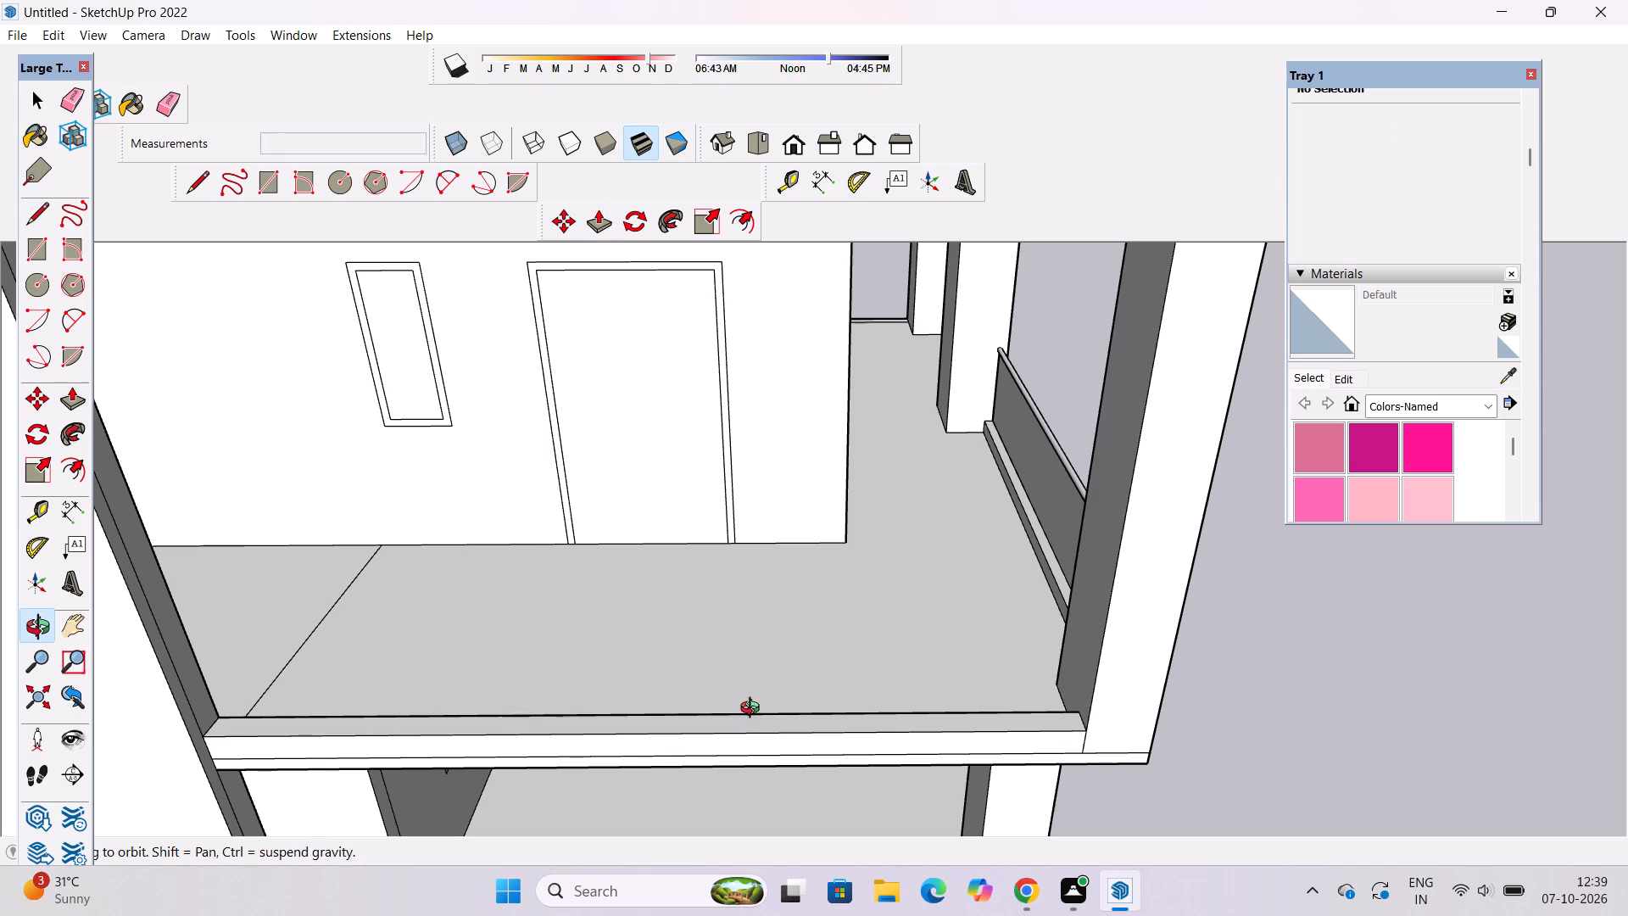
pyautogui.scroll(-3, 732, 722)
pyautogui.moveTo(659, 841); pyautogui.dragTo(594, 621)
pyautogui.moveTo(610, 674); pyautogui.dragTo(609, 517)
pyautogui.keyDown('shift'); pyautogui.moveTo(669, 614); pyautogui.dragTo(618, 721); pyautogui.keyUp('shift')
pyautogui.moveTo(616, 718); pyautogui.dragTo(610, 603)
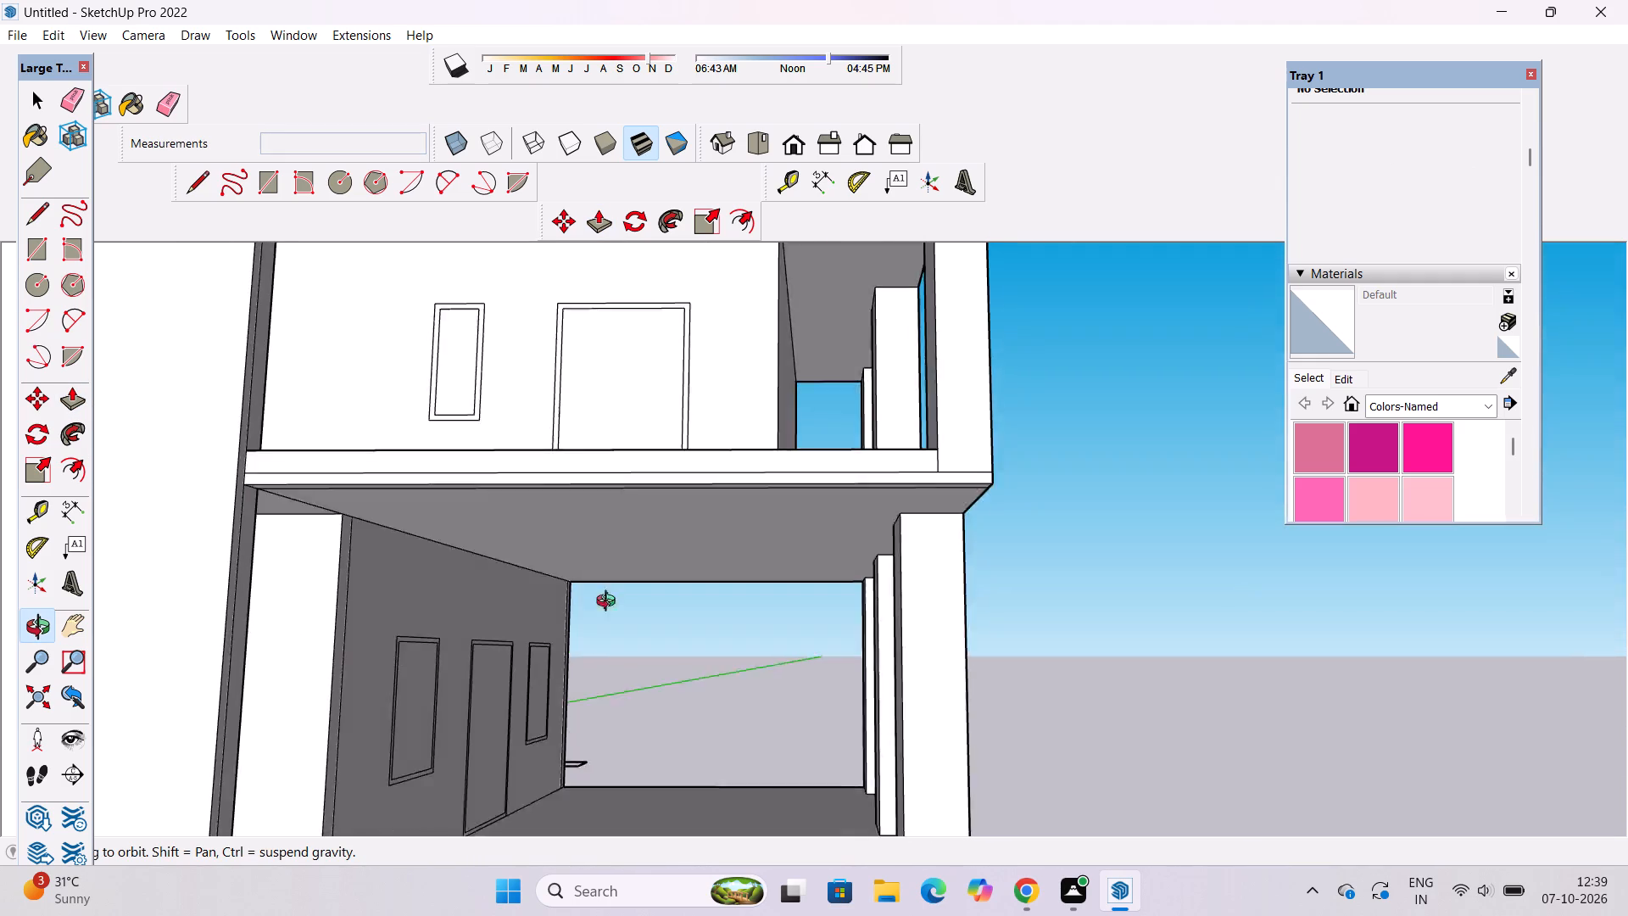
# Push/Pull the narrow underside strip along the open first-floor balcony's outer edge downward by 2'.
pyautogui.moveTo(610, 603); pyautogui.dragTo(610, 541)
pyautogui.keyDown('shift'); pyautogui.moveTo(693, 396); pyautogui.dragTo(615, 426); pyautogui.keyUp('shift')
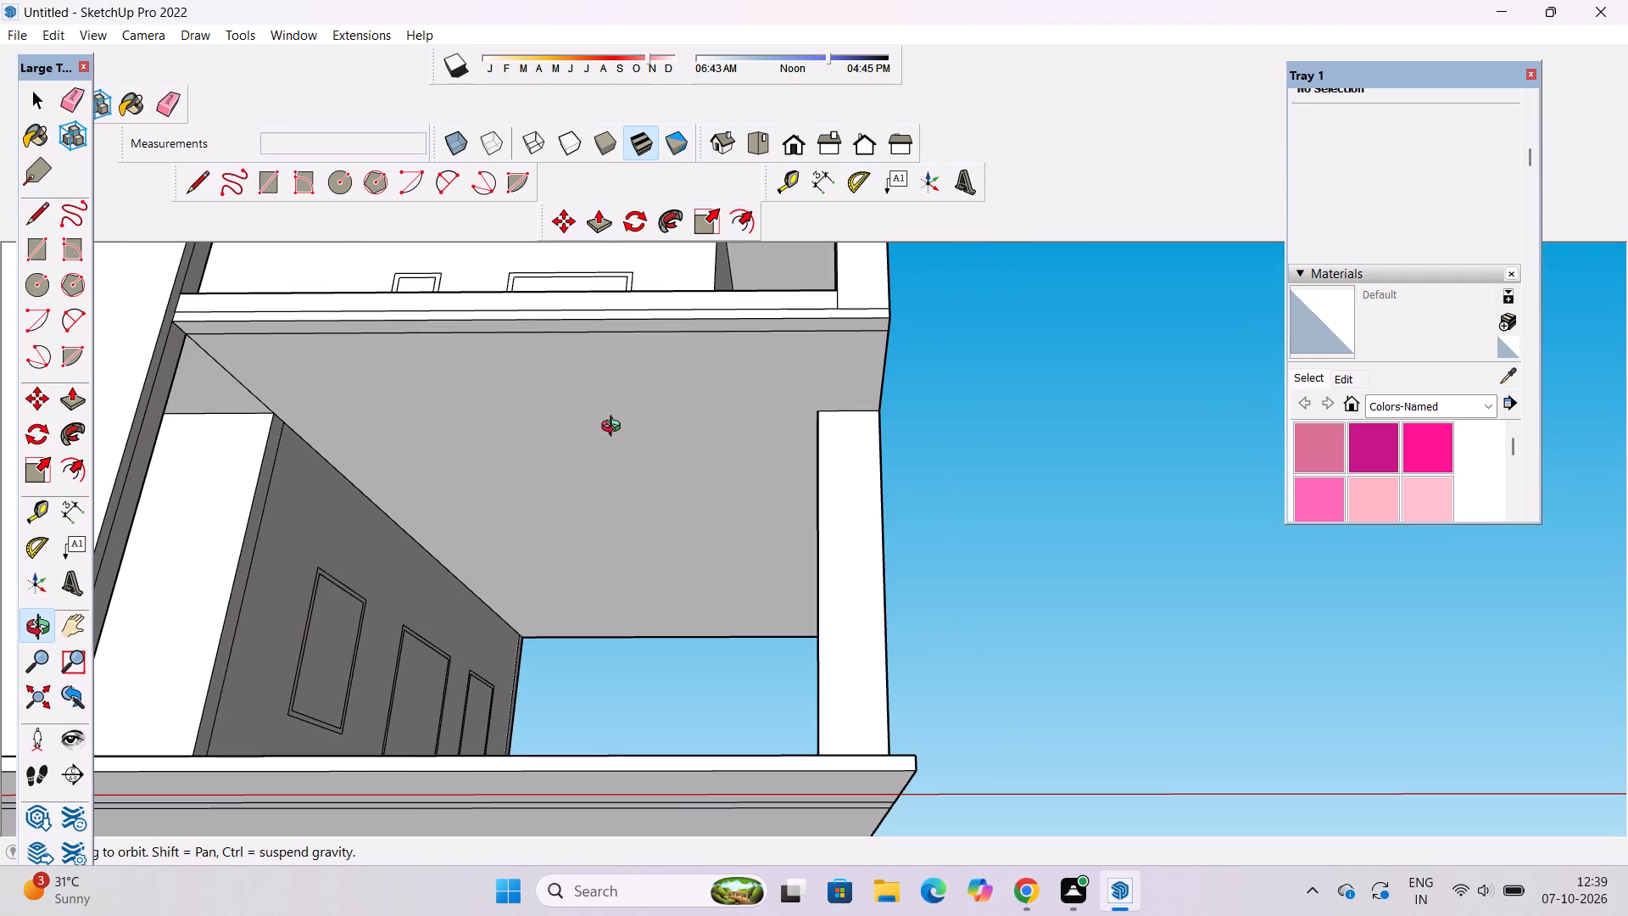
pyautogui.scroll(-5, 612, 388)
pyautogui.moveTo(612, 388); pyautogui.dragTo(612, 466)
pyautogui.keyDown('shift'); pyautogui.moveTo(602, 469); pyautogui.dragTo(567, 550); pyautogui.keyUp('shift')
pyautogui.moveTo(567, 583); pyautogui.dragTo(605, 611)
pyautogui.scroll(3, 601, 629)
pyautogui.moveTo(600, 623); pyautogui.dragTo(600, 519)
pyautogui.scroll(1, 589, 478)
pyautogui.moveTo(572, 455); pyautogui.dragTo(493, 455)
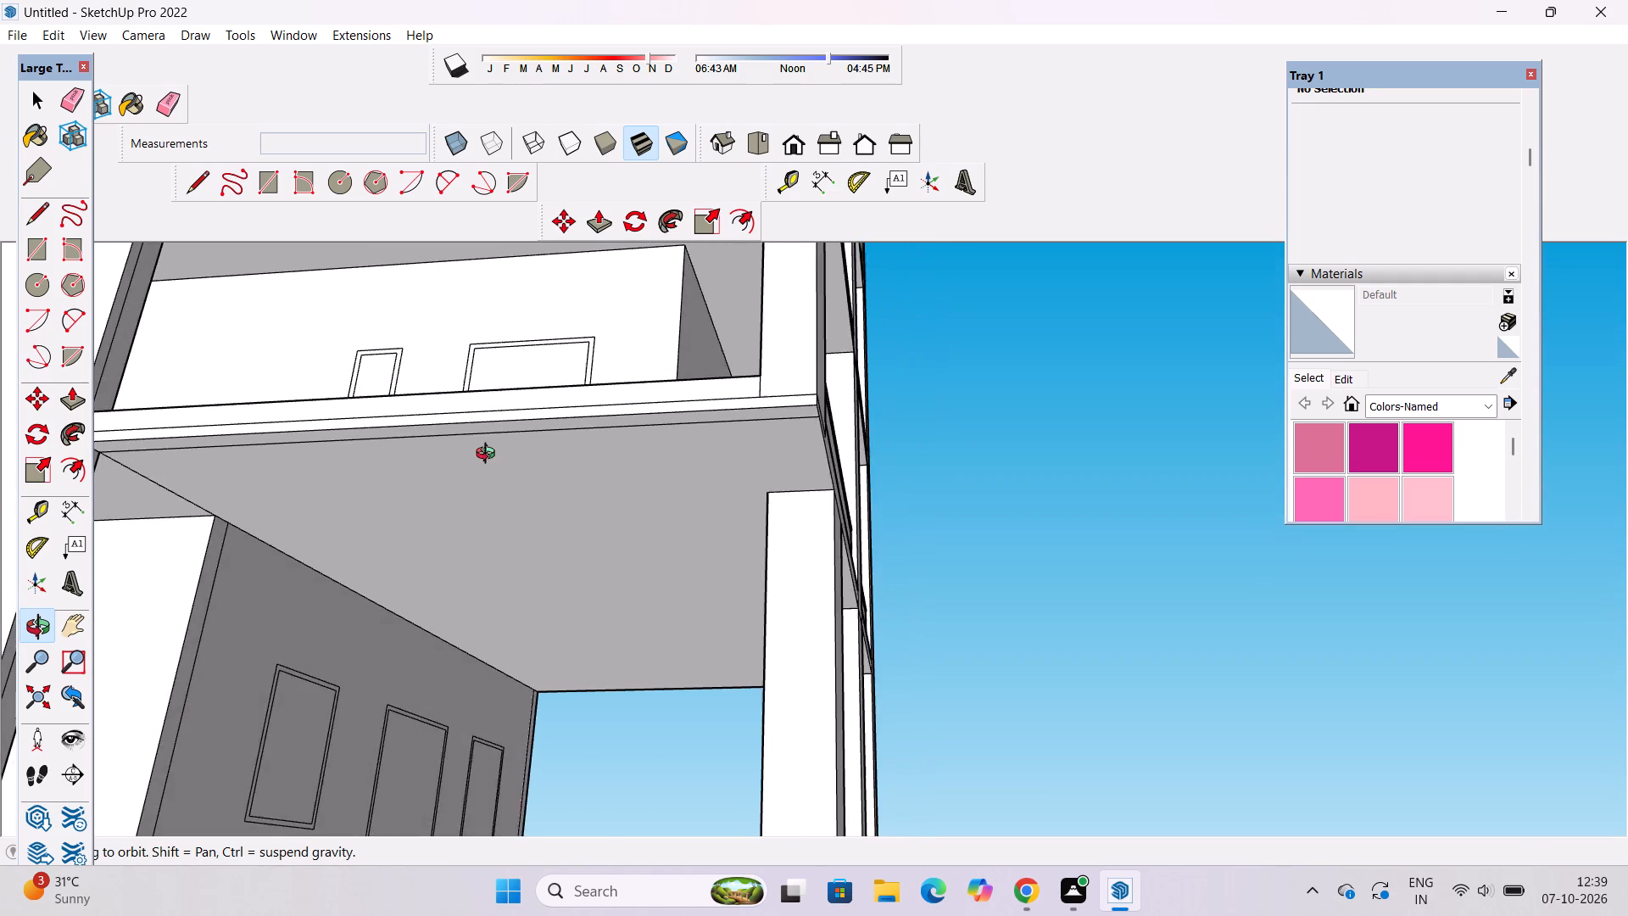
pyautogui.keyDown('shift'); pyautogui.moveTo(490, 445); pyautogui.dragTo(574, 561); pyautogui.keyUp('shift')
pyautogui.keyDown('shift'); pyautogui.scroll(4, 617, 589); pyautogui.keyUp('shift')
pyautogui.keyDown('shift'); pyautogui.click(617, 589); pyautogui.keyUp('shift')
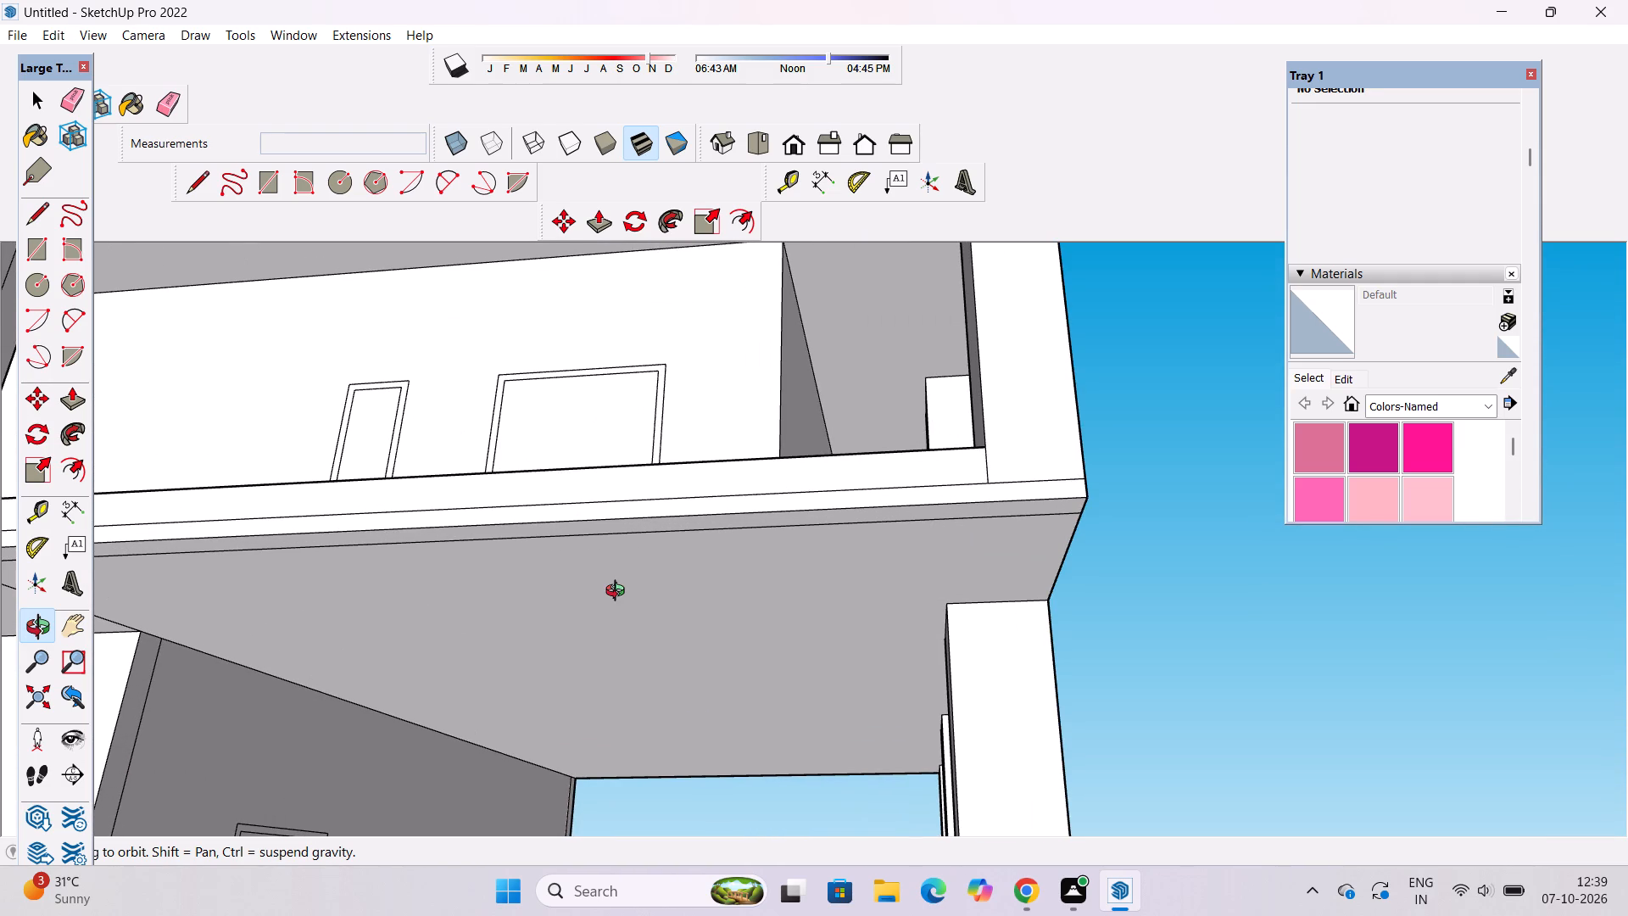
pyautogui.moveTo(616, 574); pyautogui.dragTo(629, 561)
pyautogui.keyDown('shift'); pyautogui.moveTo(551, 549); pyautogui.dragTo(586, 548); pyautogui.keyUp('shift')
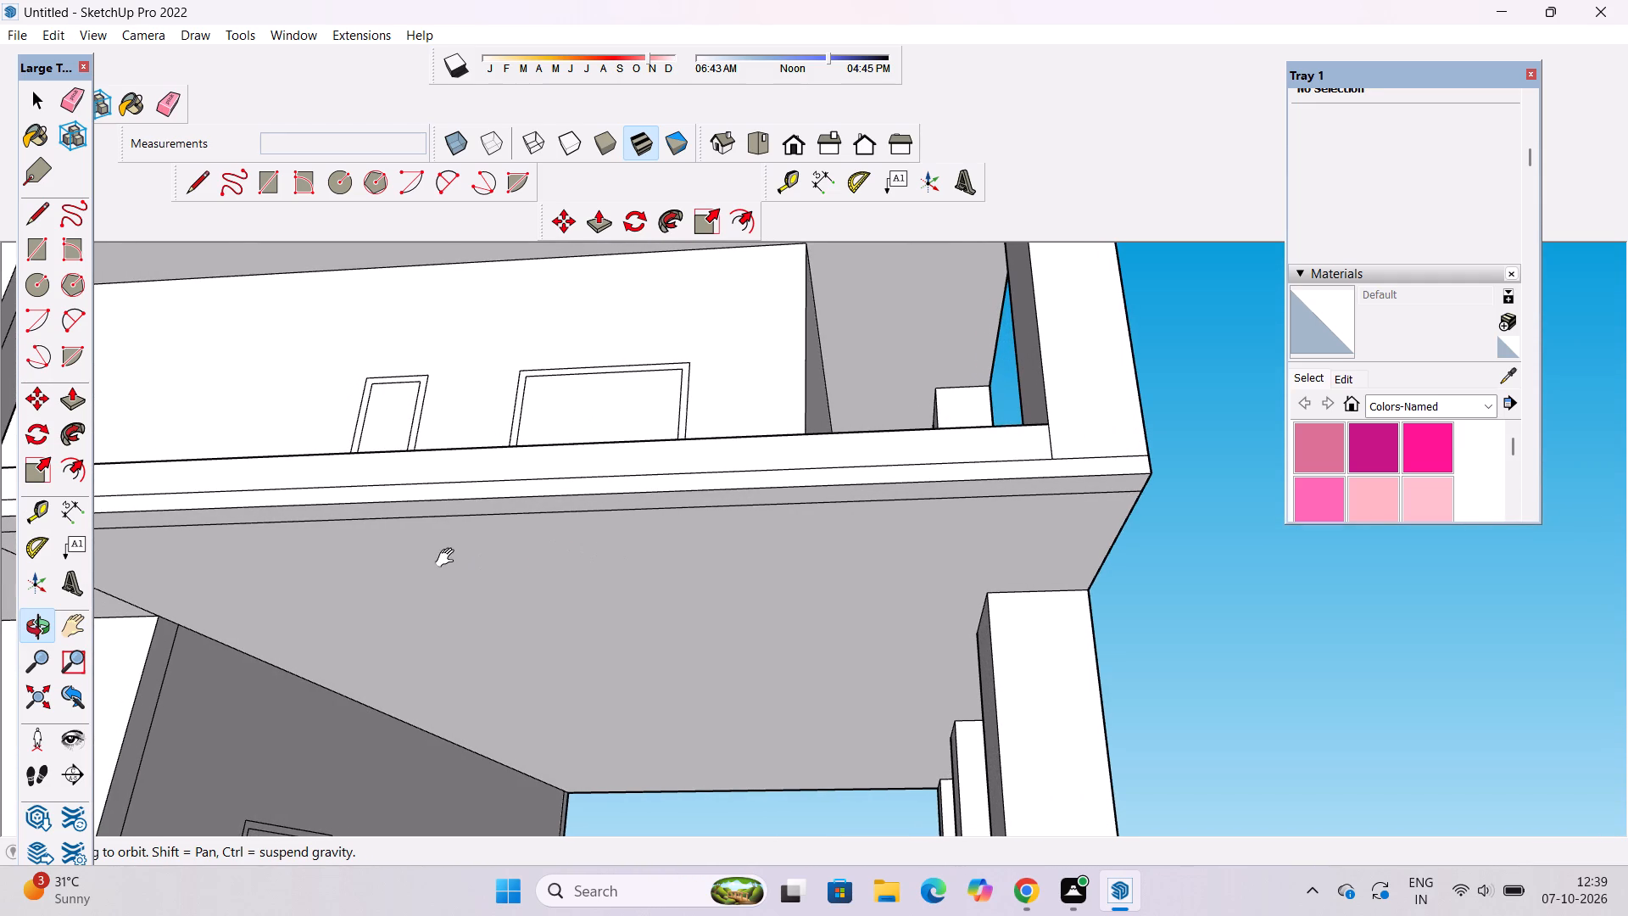
pyautogui.keyDown('shift'); pyautogui.moveTo(435, 562); pyautogui.dragTo(482, 562); pyautogui.keyUp('shift')
pyautogui.scroll(-2, 482, 564)
pyautogui.keyDown('shift'); pyautogui.moveTo(482, 586); pyautogui.dragTo(482, 603); pyautogui.keyUp('shift')
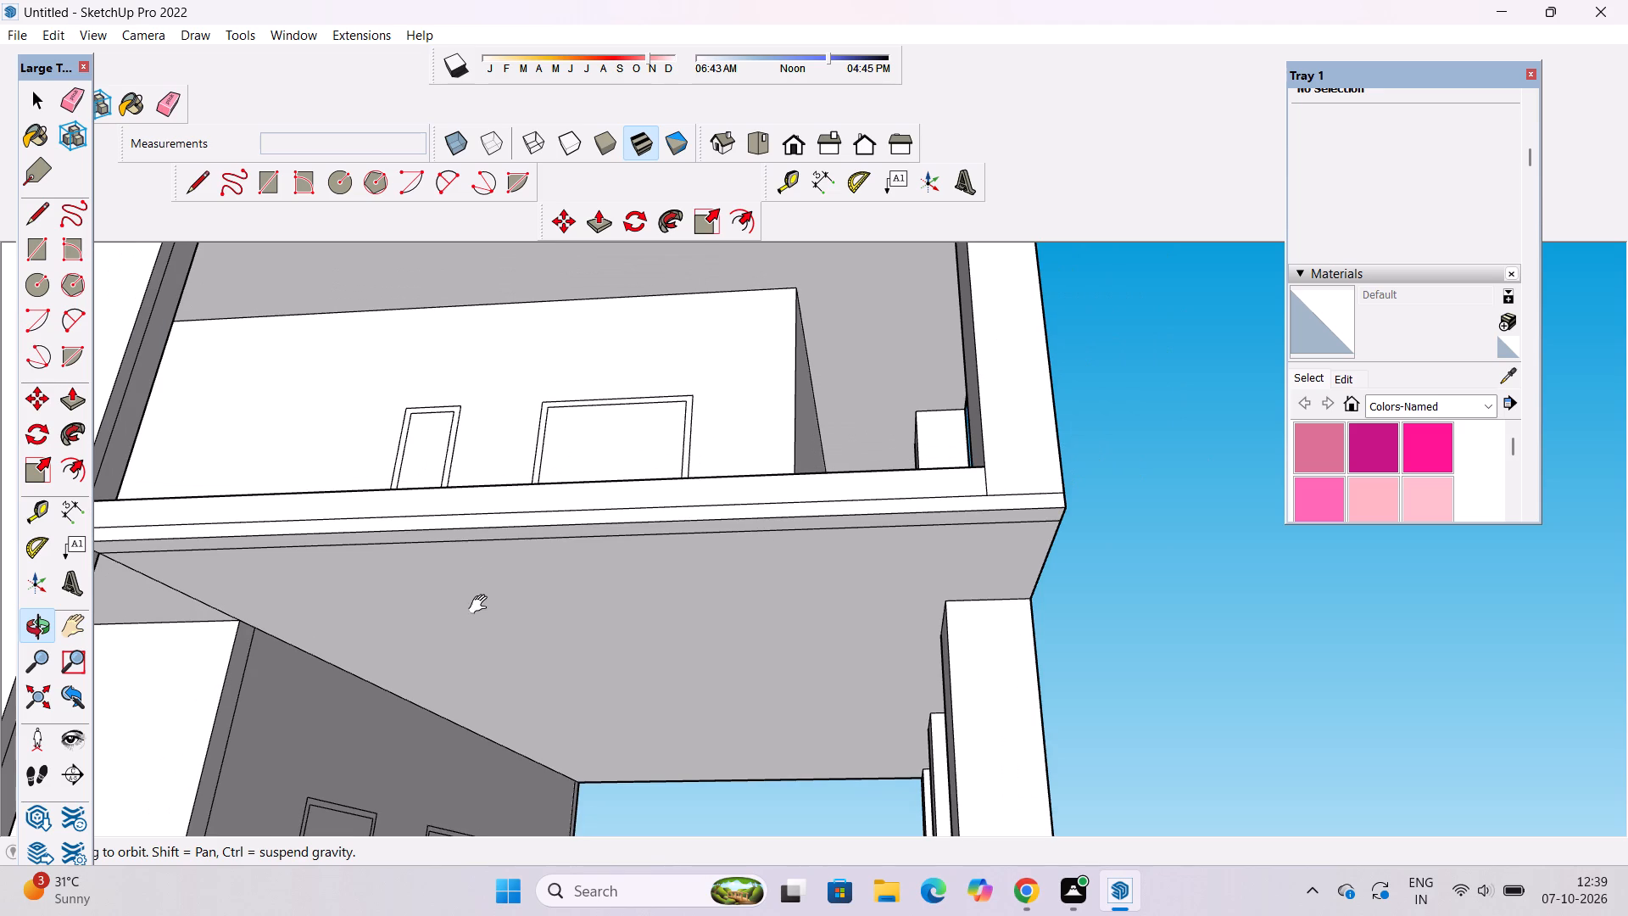
pyautogui.scroll(2, 430, 580)
pyautogui.keyDown('shift'); pyautogui.moveTo(428, 576); pyautogui.dragTo(531, 566); pyautogui.keyUp('shift')
pyautogui.press('p')
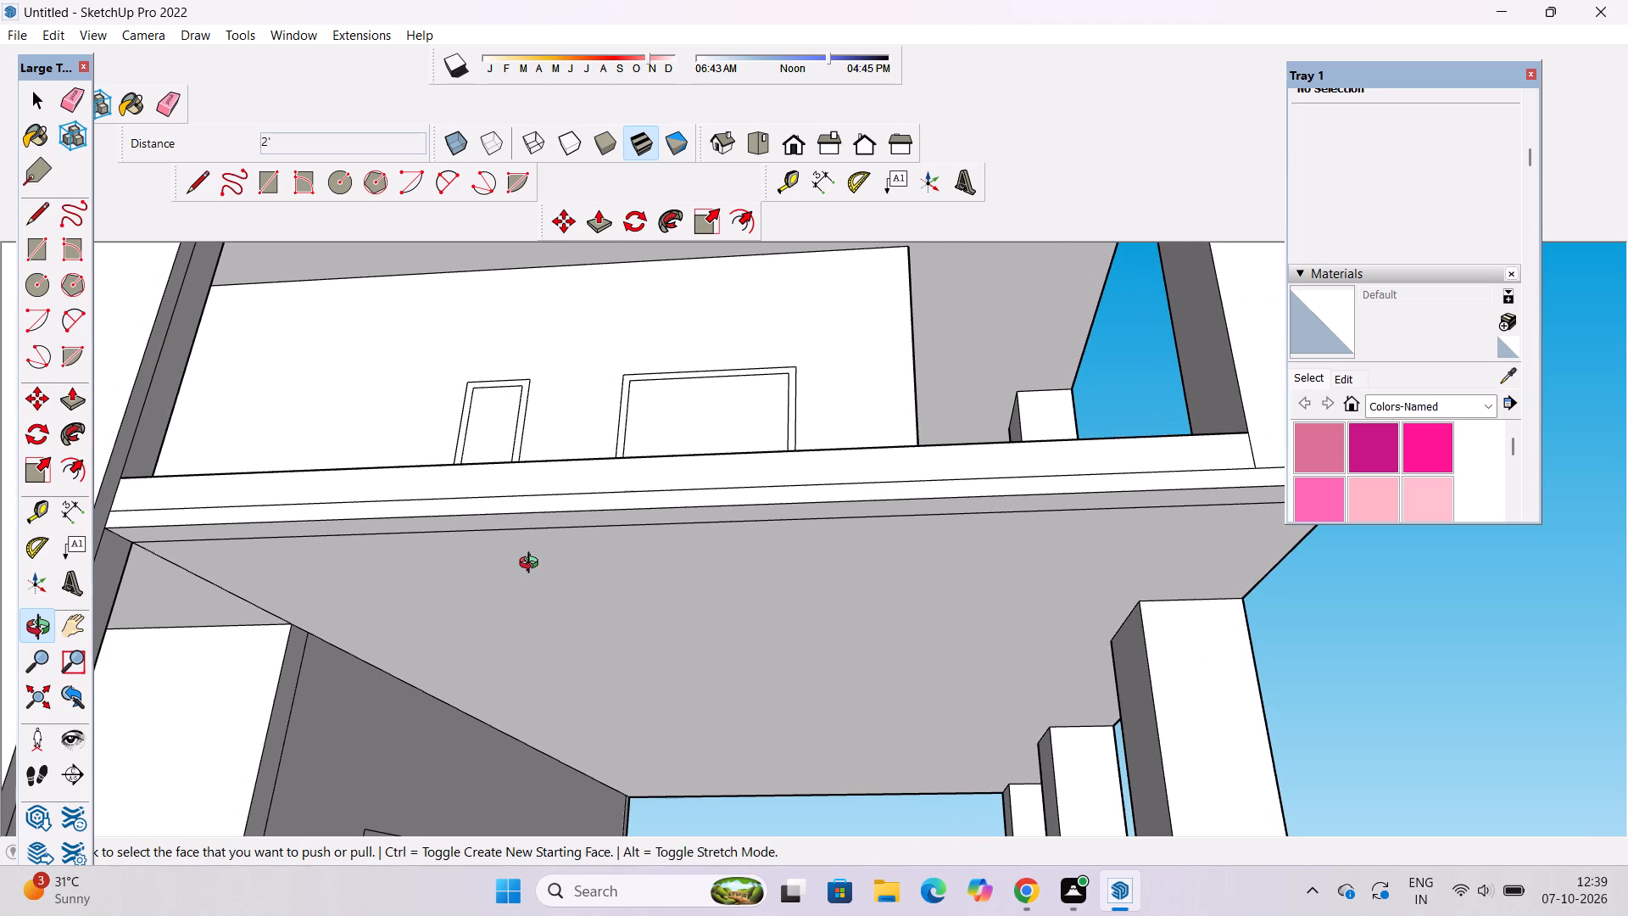
pyautogui.click(517, 525)
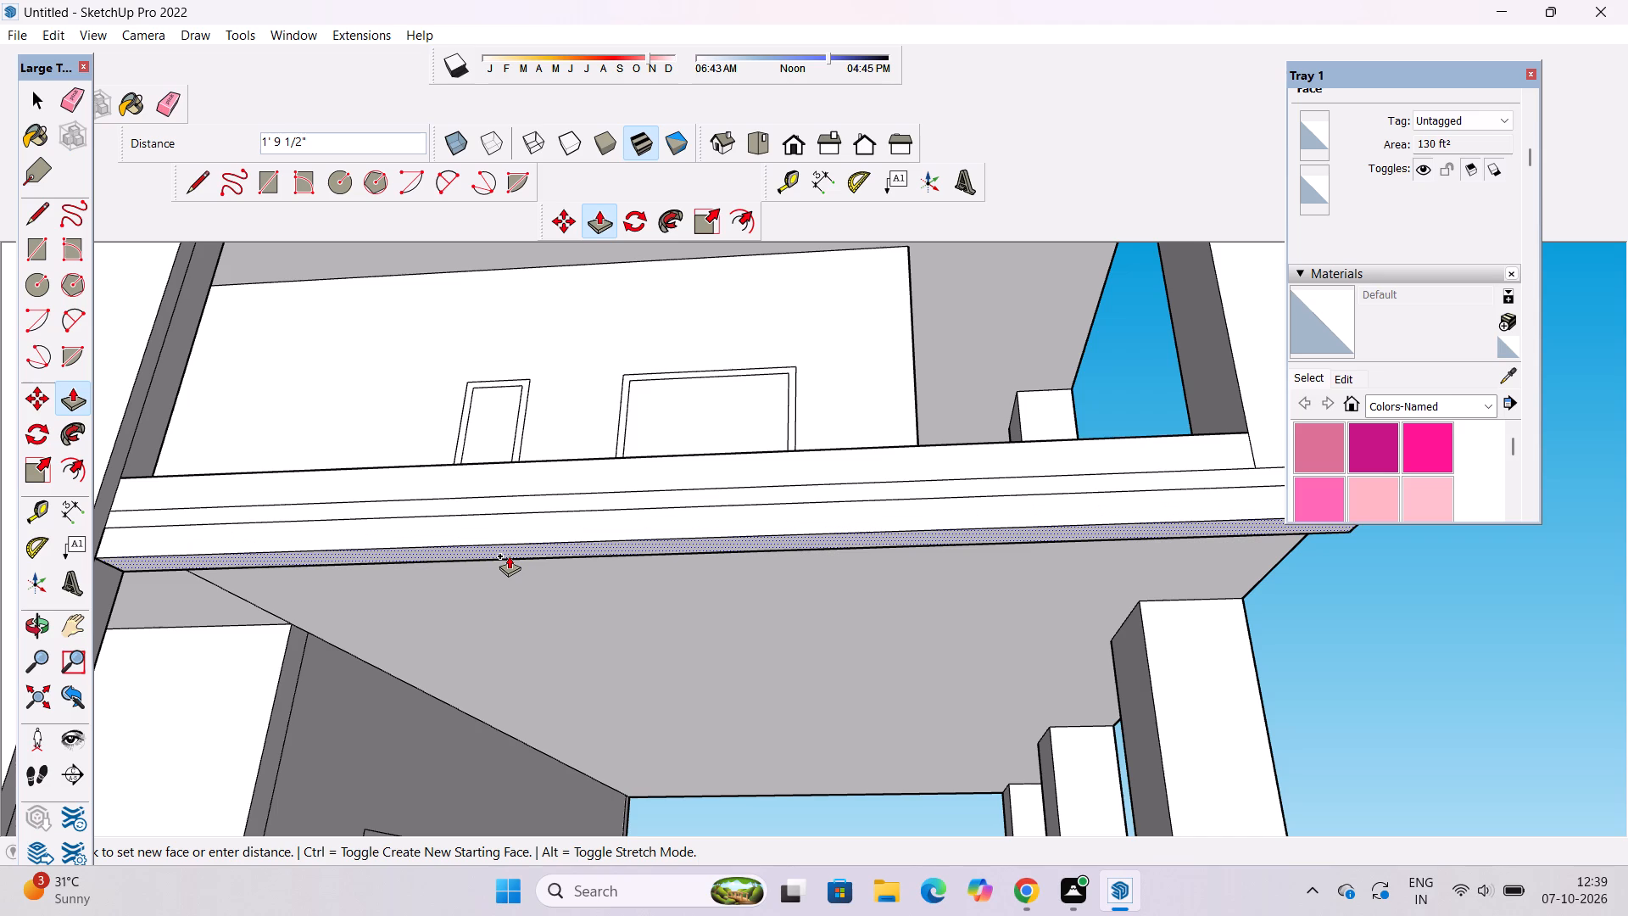
pyautogui.write("2'")
pyautogui.press('Return')
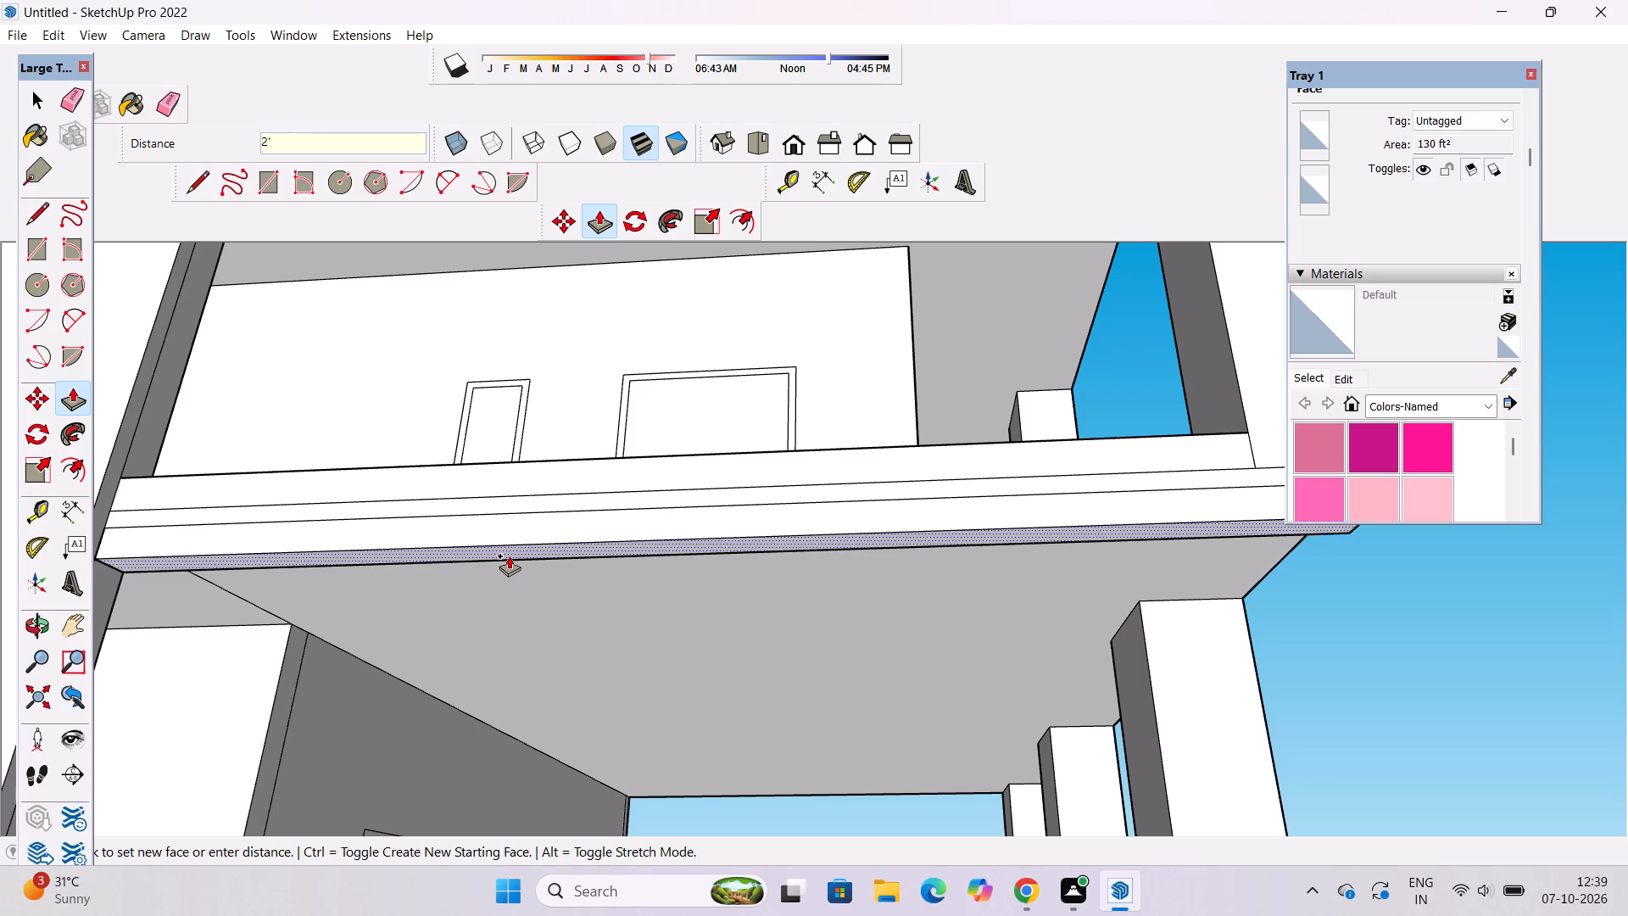
# Examine the lowered edge beam and the adjoining parapet side, checking the beam's ends at the corner column and inner wall.
pyautogui.press('o')
pyautogui.scroll(-4, 486, 531)
pyautogui.moveTo(492, 531); pyautogui.dragTo(499, 655)
pyautogui.keyDown('shift'); pyautogui.moveTo(511, 685); pyautogui.dragTo(475, 610); pyautogui.keyUp('shift')
pyautogui.scroll(2, 509, 593)
pyautogui.keyDown('shift'); pyautogui.moveTo(516, 619); pyautogui.dragTo(425, 616); pyautogui.keyUp('shift')
pyautogui.moveTo(761, 570); pyautogui.dragTo(399, 662)
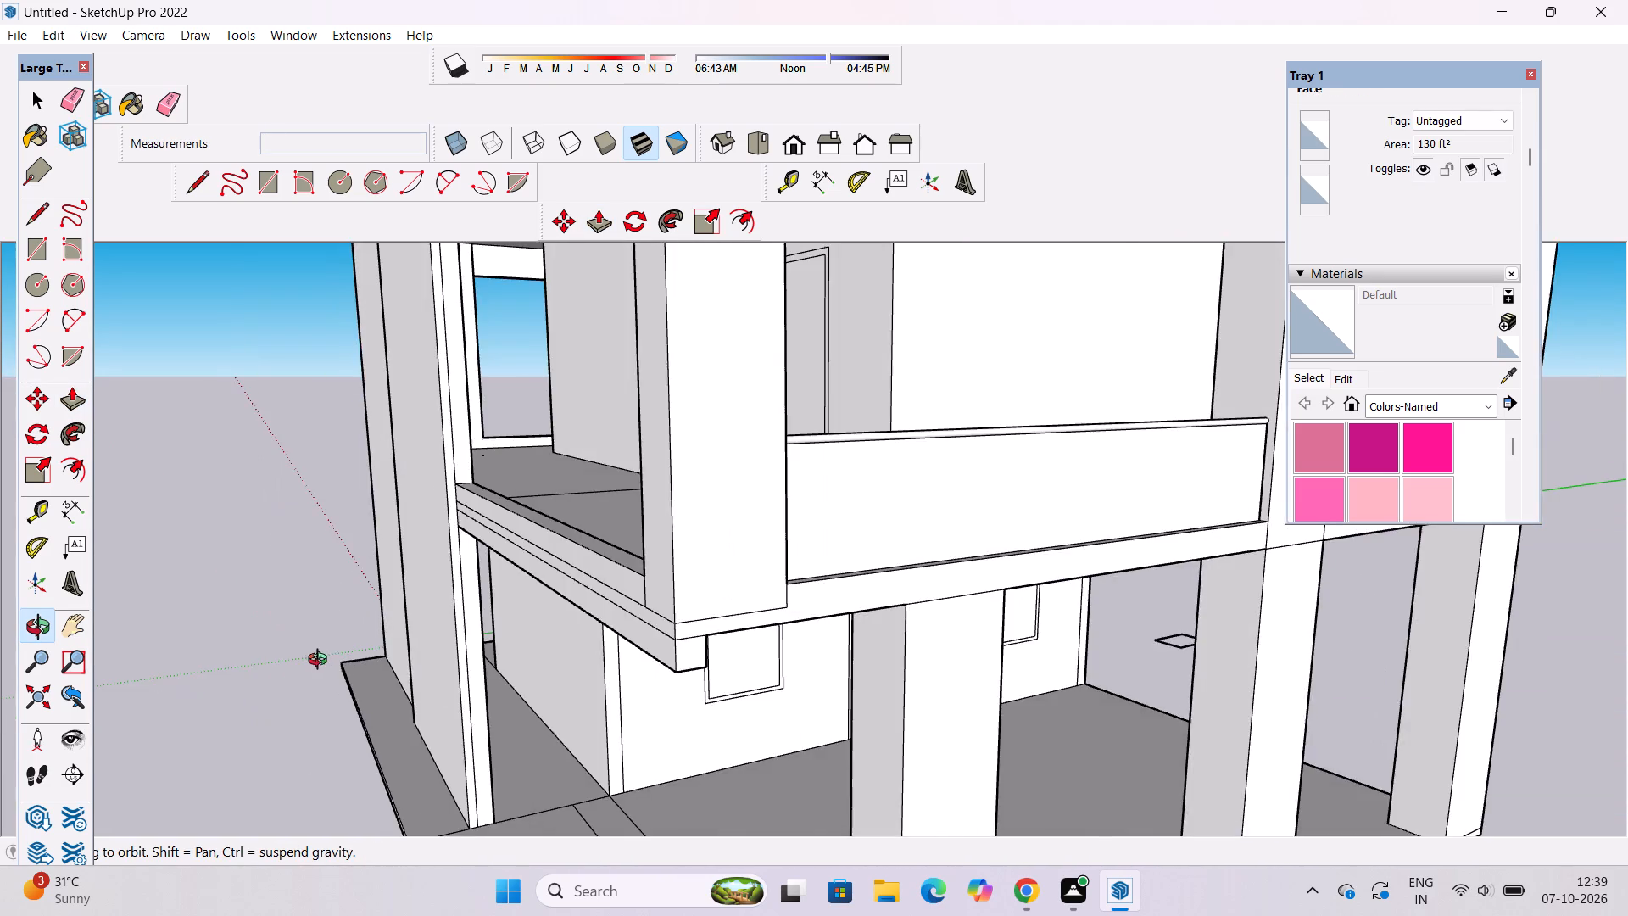
pyautogui.scroll(-4, 321, 662)
pyautogui.scroll(4, 417, 633)
pyautogui.moveTo(394, 749); pyautogui.dragTo(457, 765)
pyautogui.keyDown('shift'); pyautogui.moveTo(460, 749); pyautogui.dragTo(395, 671); pyautogui.keyUp('shift')
pyautogui.keyDown('shift'); pyautogui.moveTo(360, 626); pyautogui.dragTo(287, 582); pyautogui.keyUp('shift')
pyautogui.moveTo(287, 582); pyautogui.dragTo(315, 600)
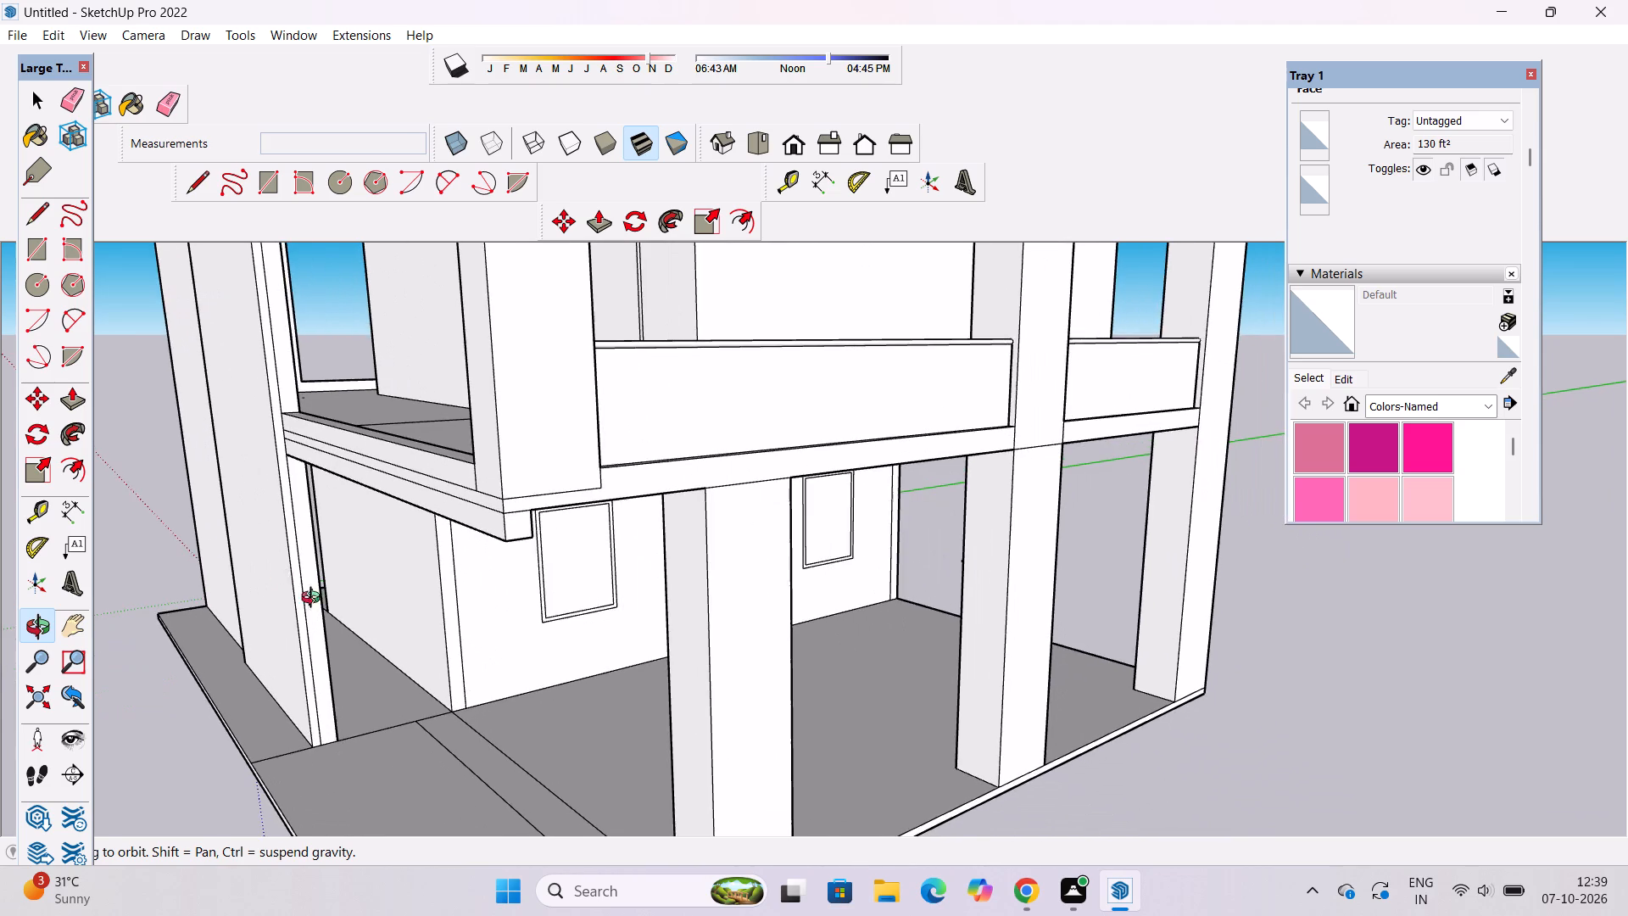
pyautogui.moveTo(315, 600); pyautogui.dragTo(453, 633)
pyautogui.moveTo(928, 670); pyautogui.dragTo(528, 419)
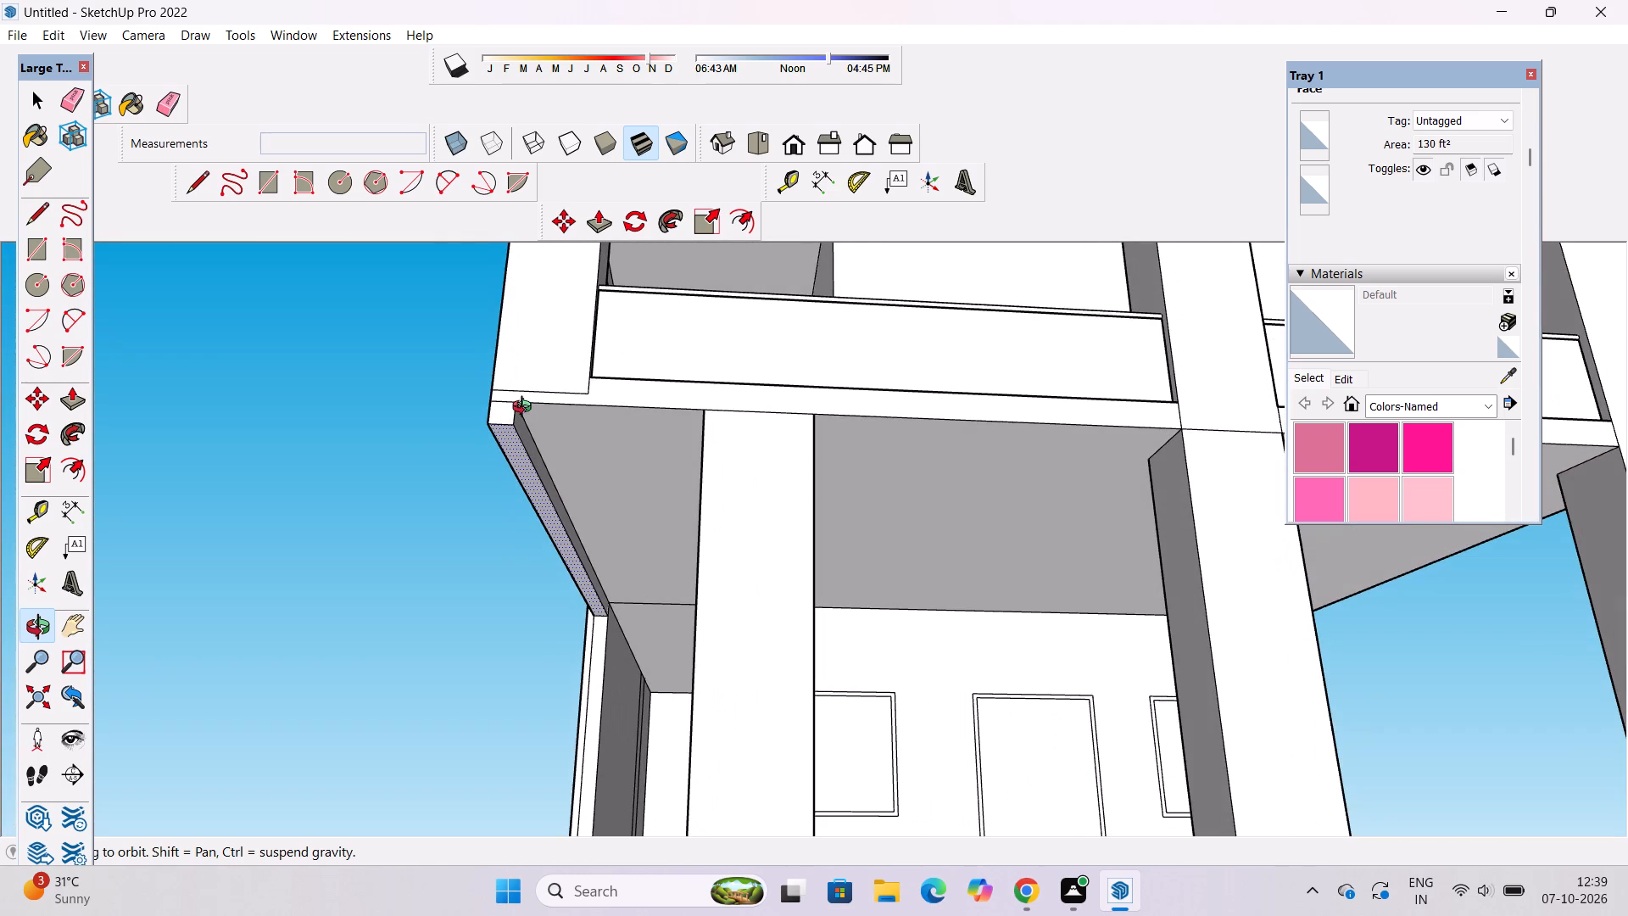
pyautogui.moveTo(521, 429); pyautogui.dragTo(564, 636)
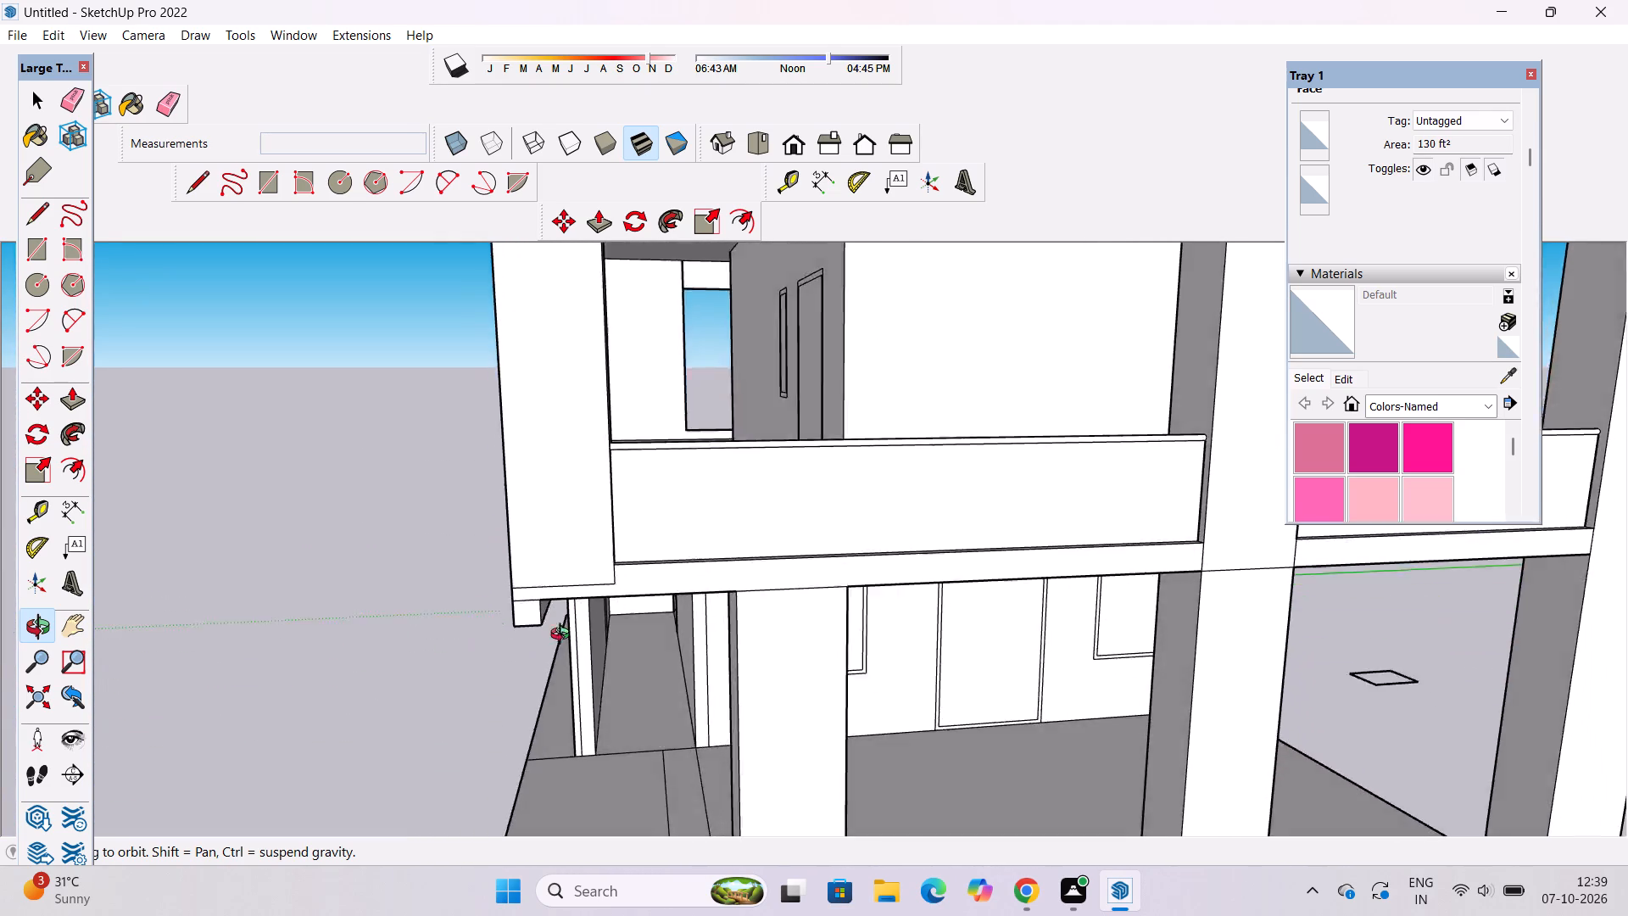
pyautogui.moveTo(564, 636); pyautogui.dragTo(1009, 679)
pyautogui.keyDown('shift'); pyautogui.moveTo(1151, 658); pyautogui.dragTo(294, 622); pyautogui.keyUp('shift')
pyautogui.keyDown('shift'); pyautogui.moveTo(500, 562); pyautogui.dragTo(499, 625); pyautogui.keyUp('shift')
pyautogui.moveTo(544, 619); pyautogui.dragTo(544, 602)
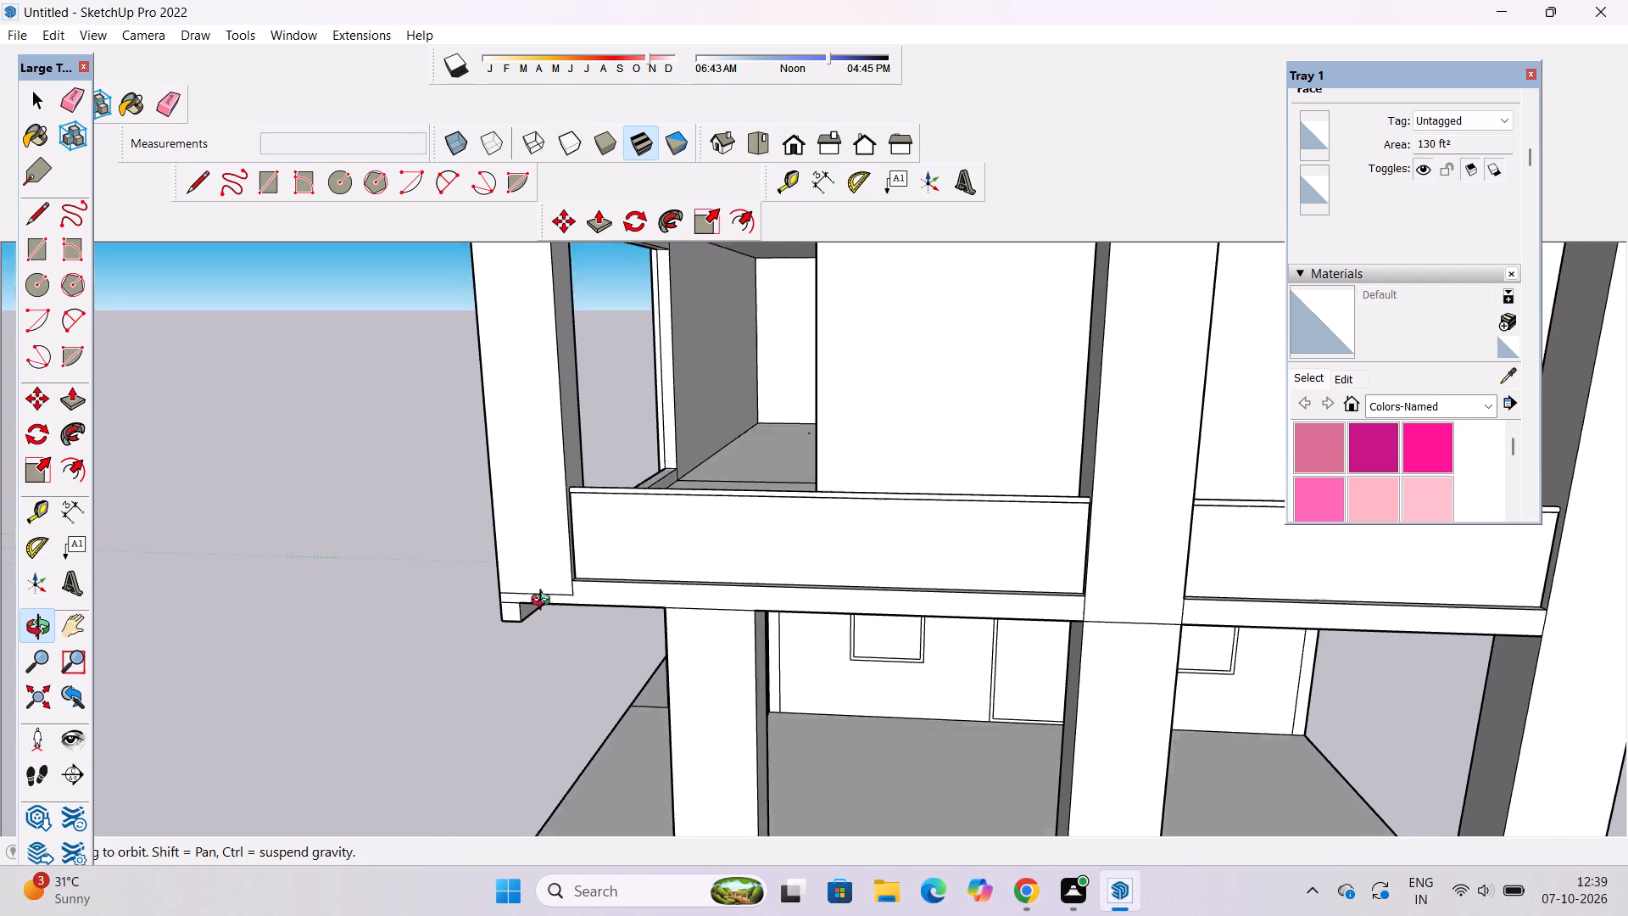
pyautogui.moveTo(544, 602); pyautogui.dragTo(544, 554)
pyautogui.scroll(6, 535, 582)
pyautogui.keyDown('shift'); pyautogui.moveTo(530, 590); pyautogui.dragTo(510, 625); pyautogui.keyUp('shift')
pyautogui.moveTo(499, 629); pyautogui.dragTo(521, 608)
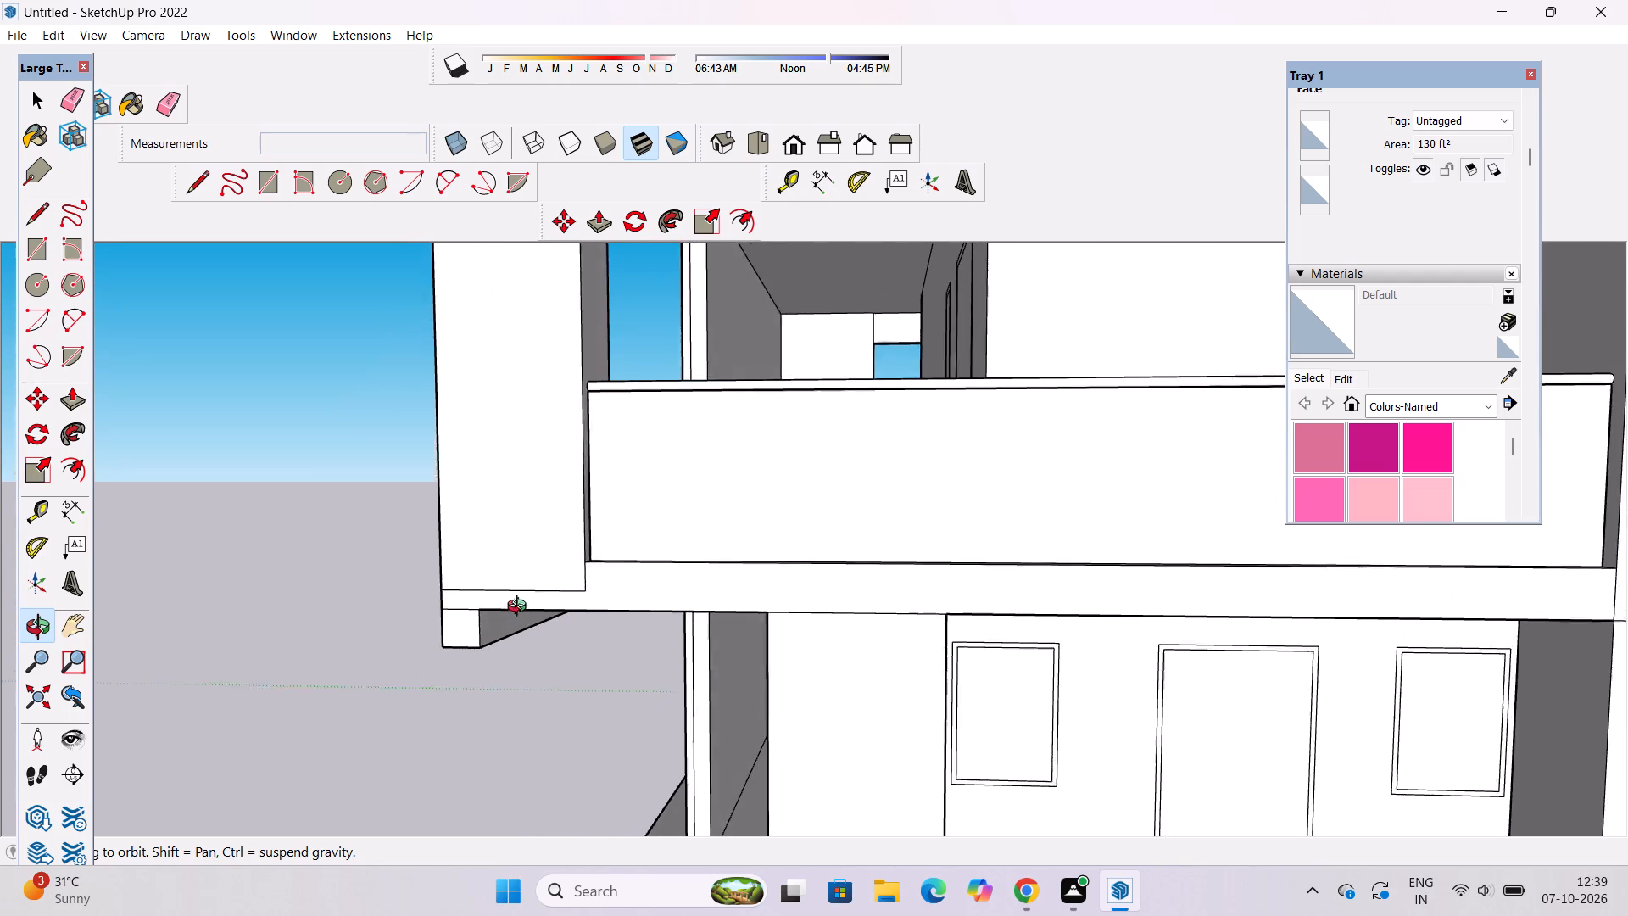
pyautogui.moveTo(521, 608); pyautogui.dragTo(522, 606)
pyautogui.keyDown('shift'); pyautogui.moveTo(524, 609); pyautogui.dragTo(492, 614); pyautogui.keyUp('shift')
pyautogui.moveTo(492, 619); pyautogui.dragTo(577, 620)
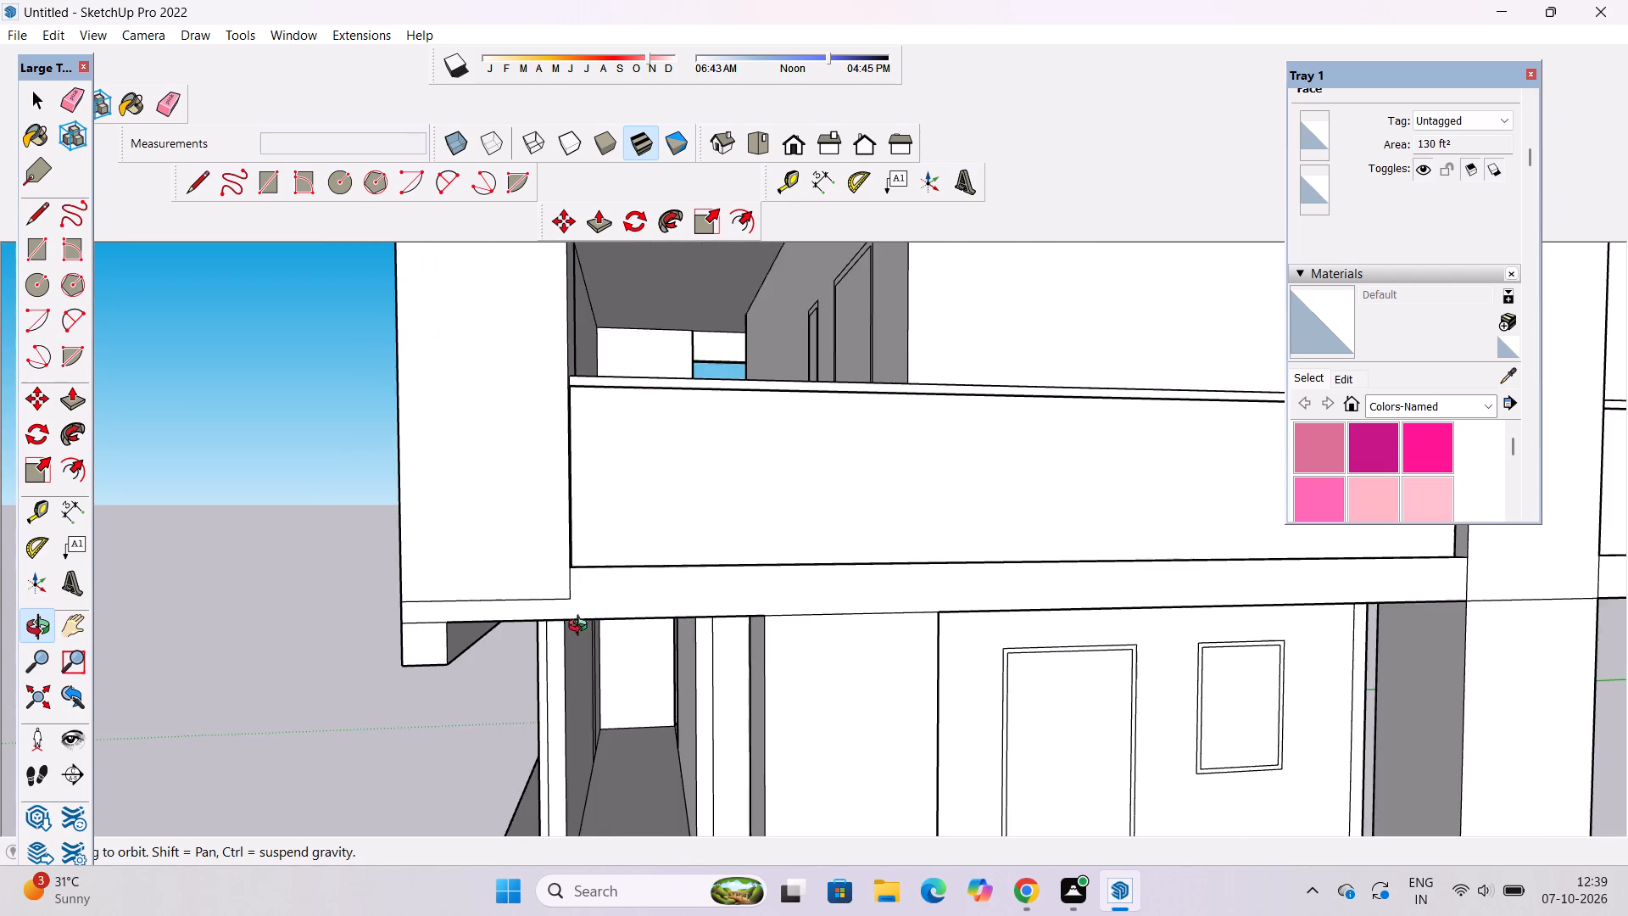
pyautogui.scroll(3, 658, 671)
pyautogui.scroll(-7, 552, 590)
pyautogui.moveTo(603, 631); pyautogui.dragTo(608, 382)
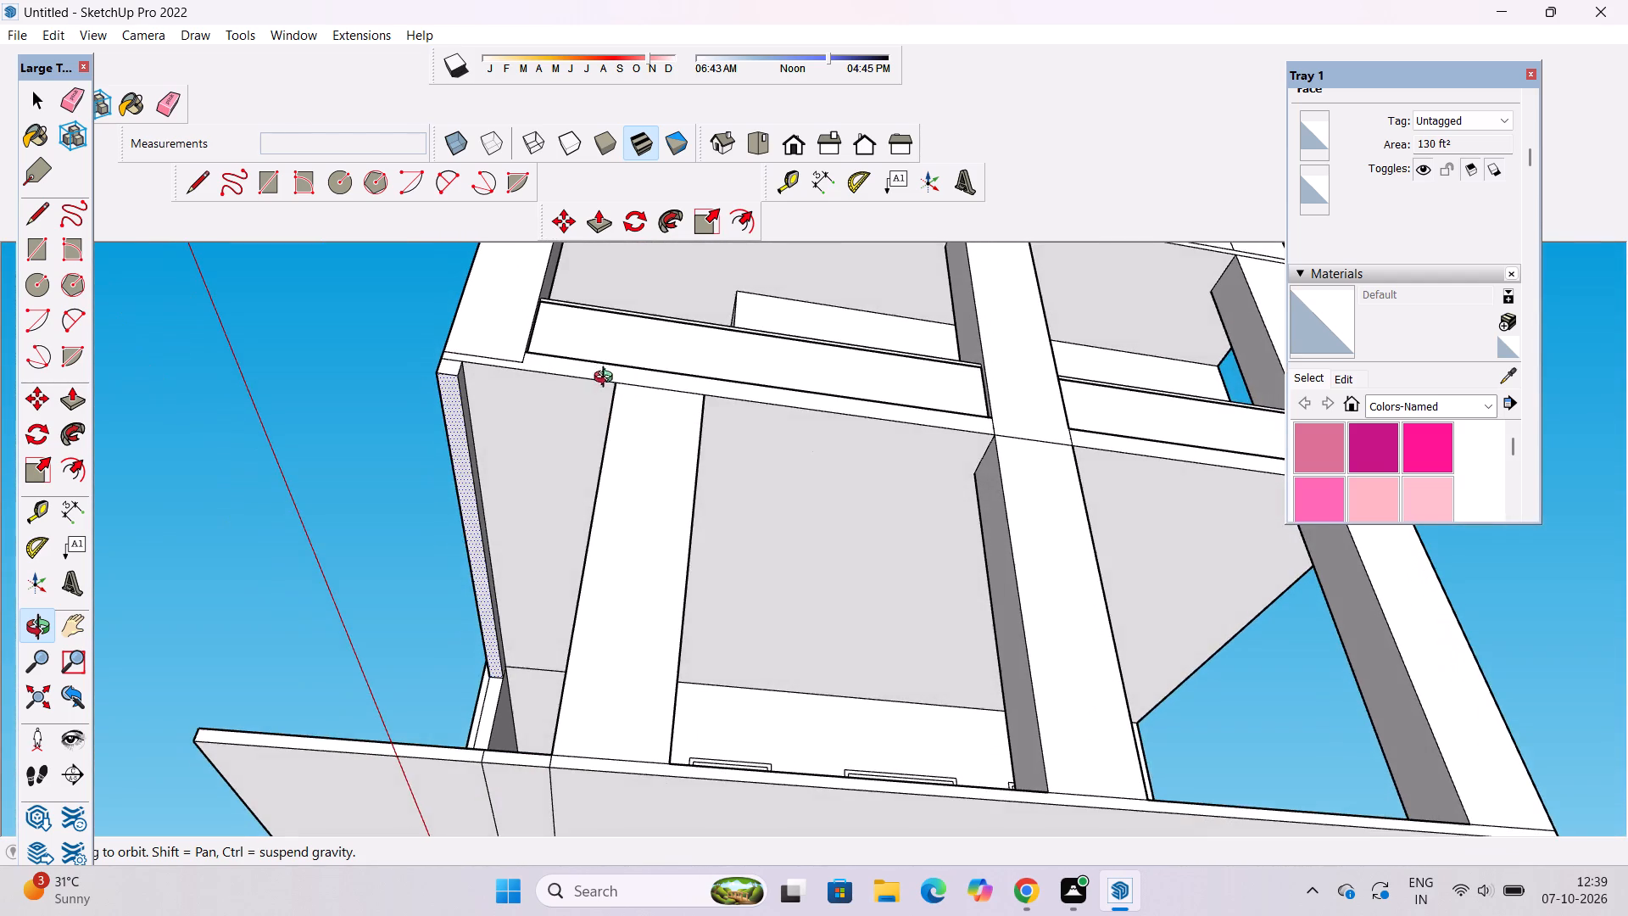
pyautogui.moveTo(583, 390); pyautogui.dragTo(480, 463)
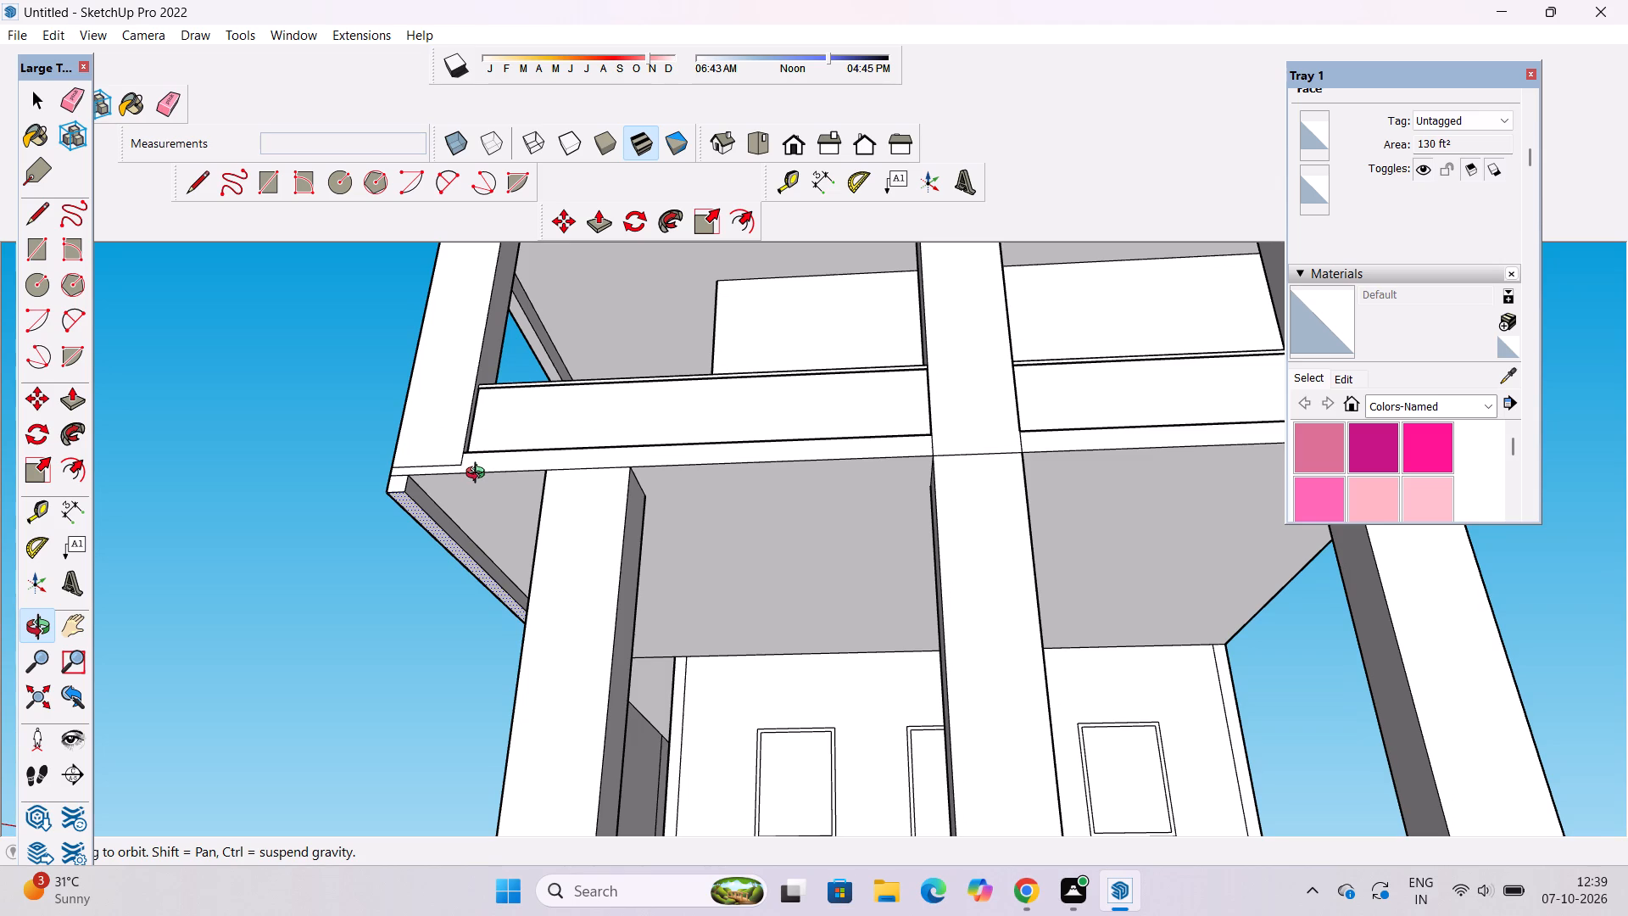
pyautogui.scroll(-3, 479, 475)
pyautogui.scroll(1, 479, 475)
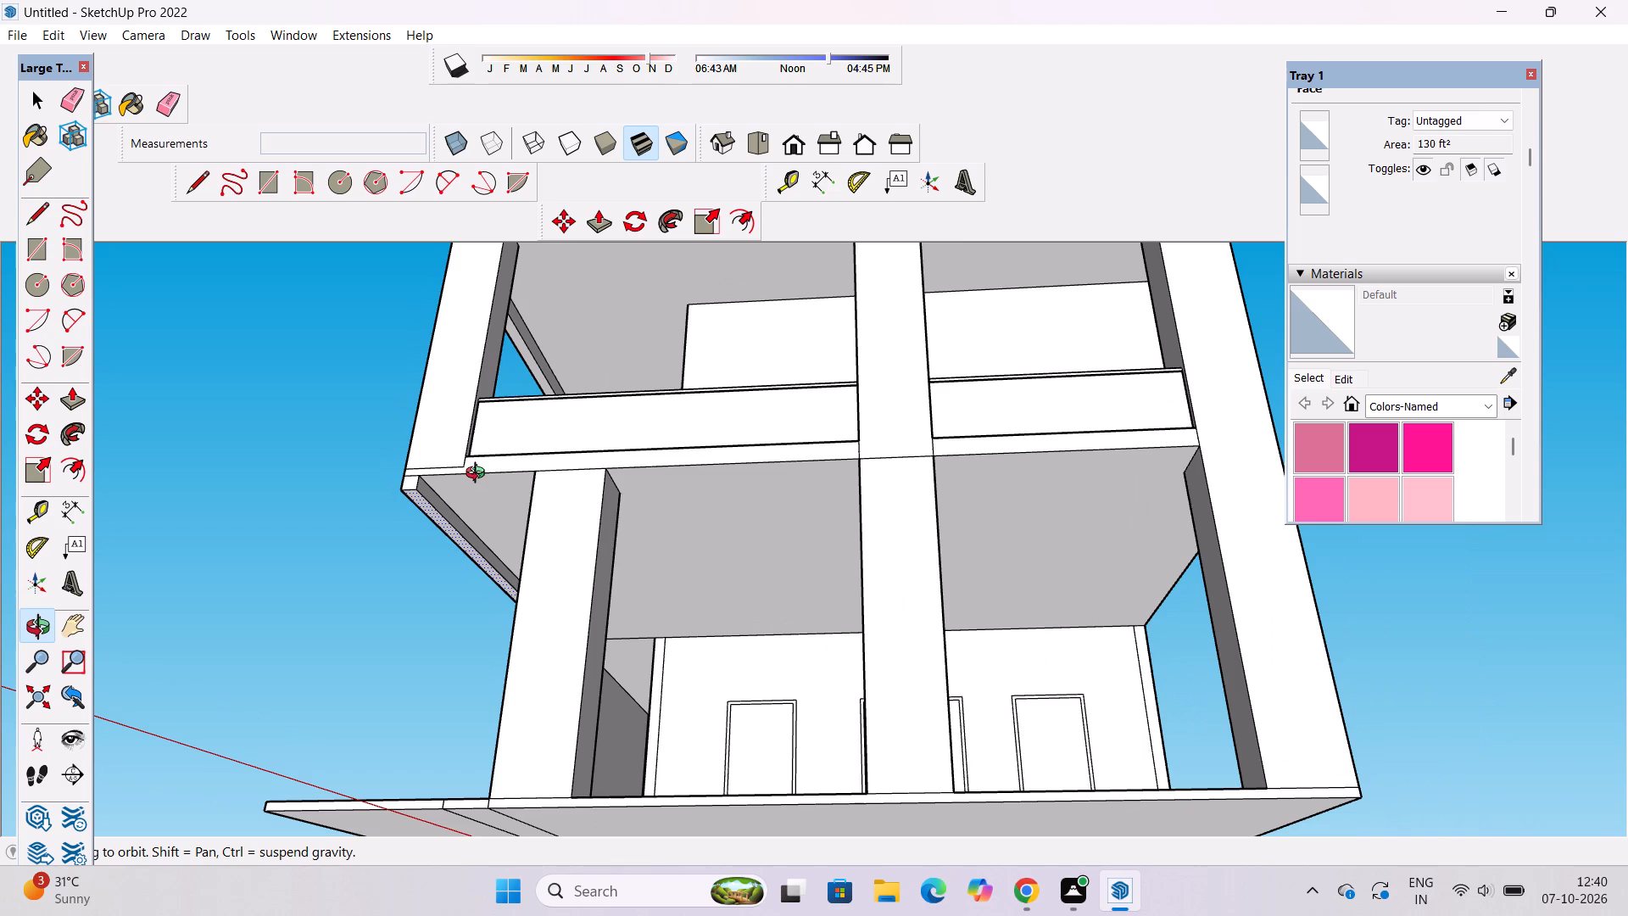
pyautogui.scroll(-1, 479, 475)
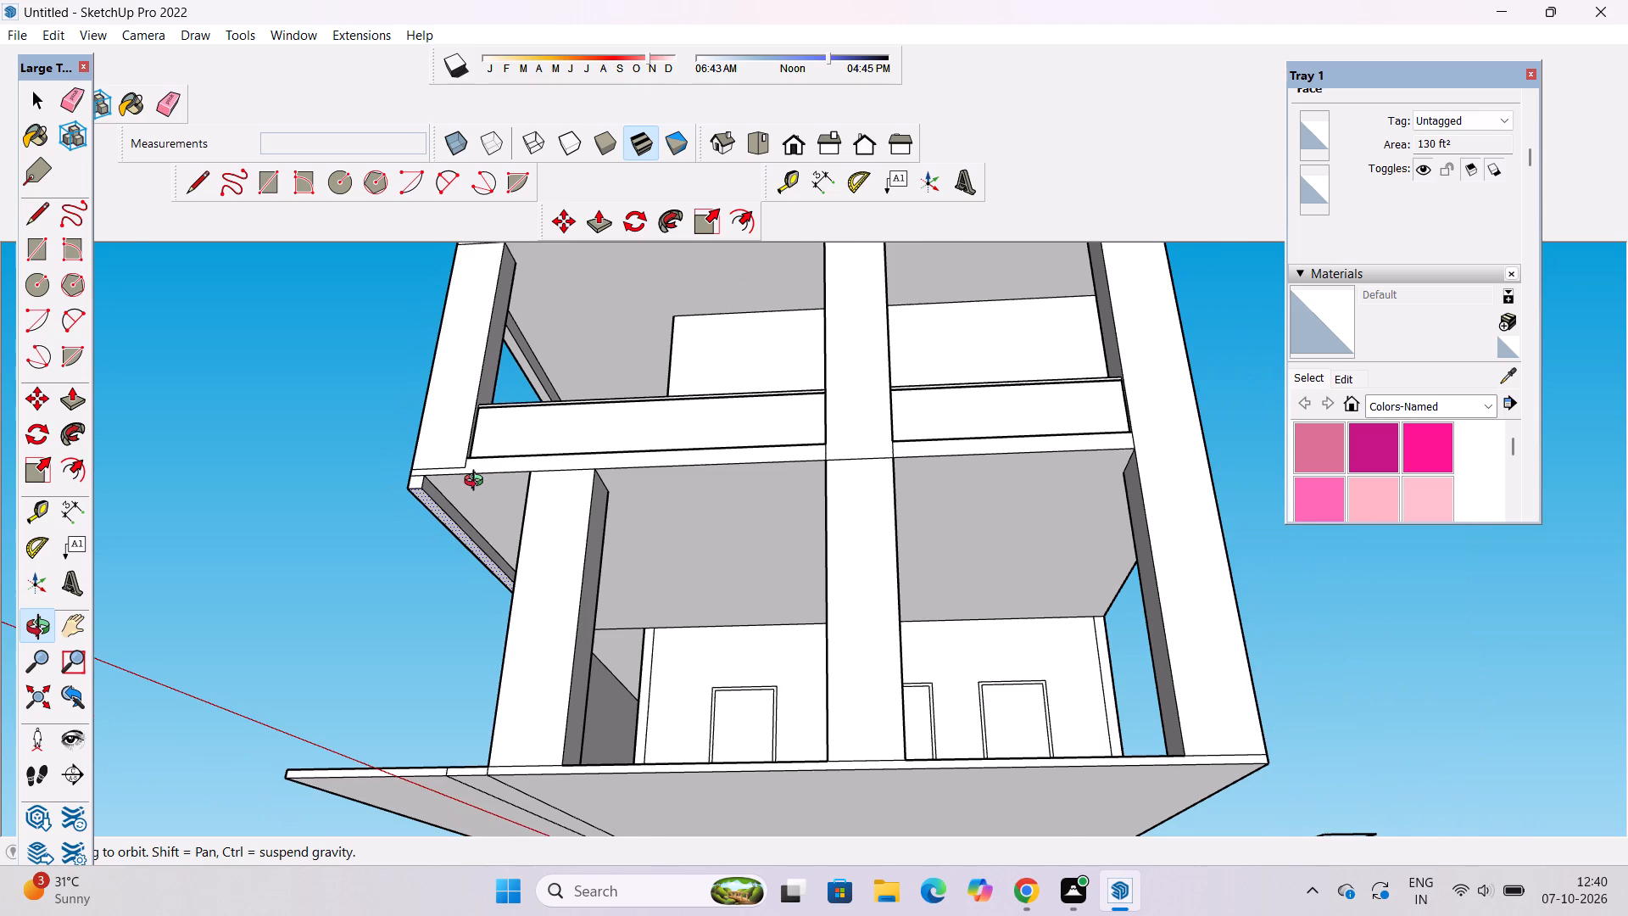
pyautogui.scroll(-1, 477, 483)
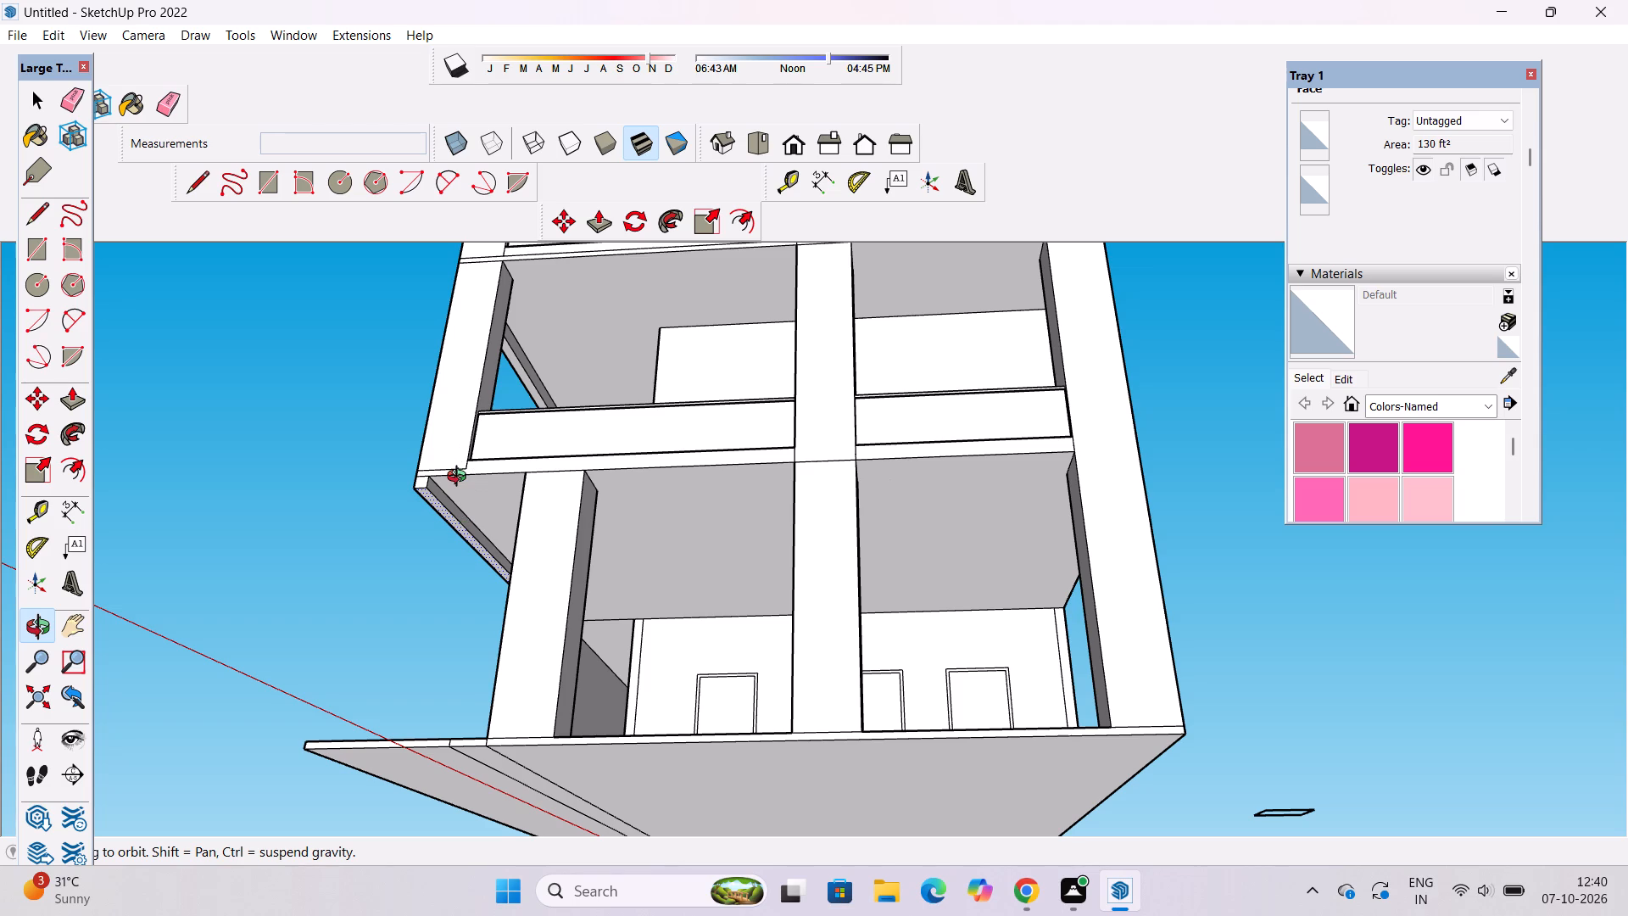
pyautogui.keyDown('shift'); pyautogui.moveTo(460, 478); pyautogui.dragTo(455, 554); pyautogui.keyUp('shift')
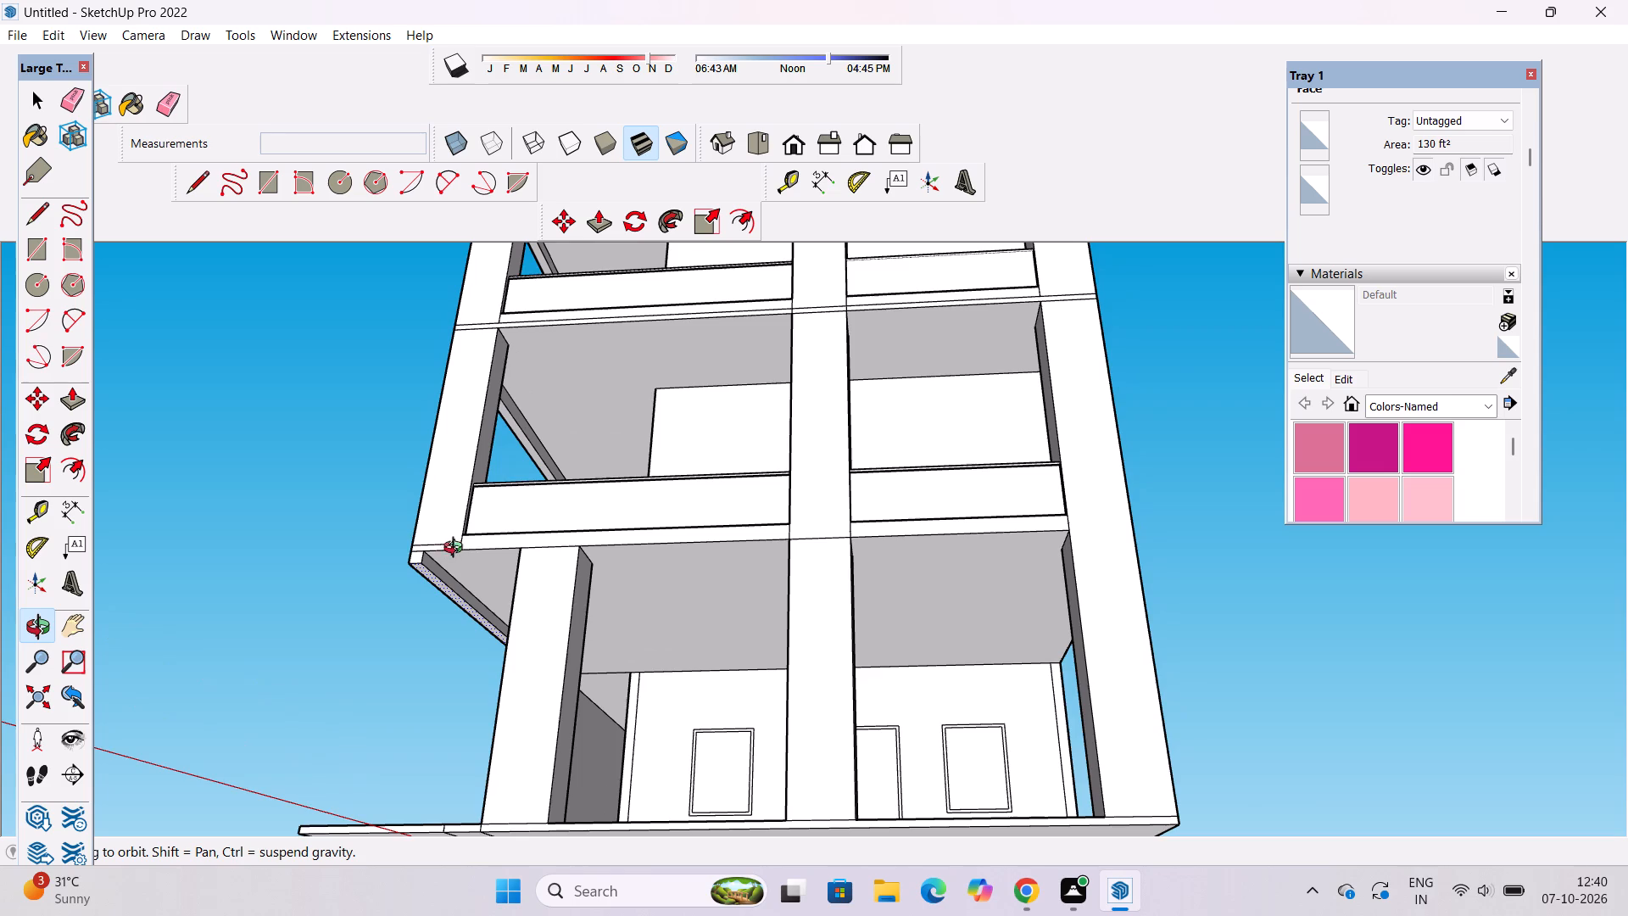
pyautogui.scroll(-3, 518, 440)
pyautogui.moveTo(518, 433); pyautogui.dragTo(519, 547)
pyautogui.keyDown('shift'); pyautogui.moveTo(538, 578); pyautogui.dragTo(515, 474); pyautogui.keyUp('shift')
pyautogui.scroll(3, 449, 511)
pyautogui.moveTo(402, 561); pyautogui.dragTo(560, 632)
pyautogui.scroll(2, 595, 576)
pyautogui.keyDown('shift'); pyautogui.moveTo(595, 539); pyautogui.dragTo(569, 574); pyautogui.keyUp('shift')
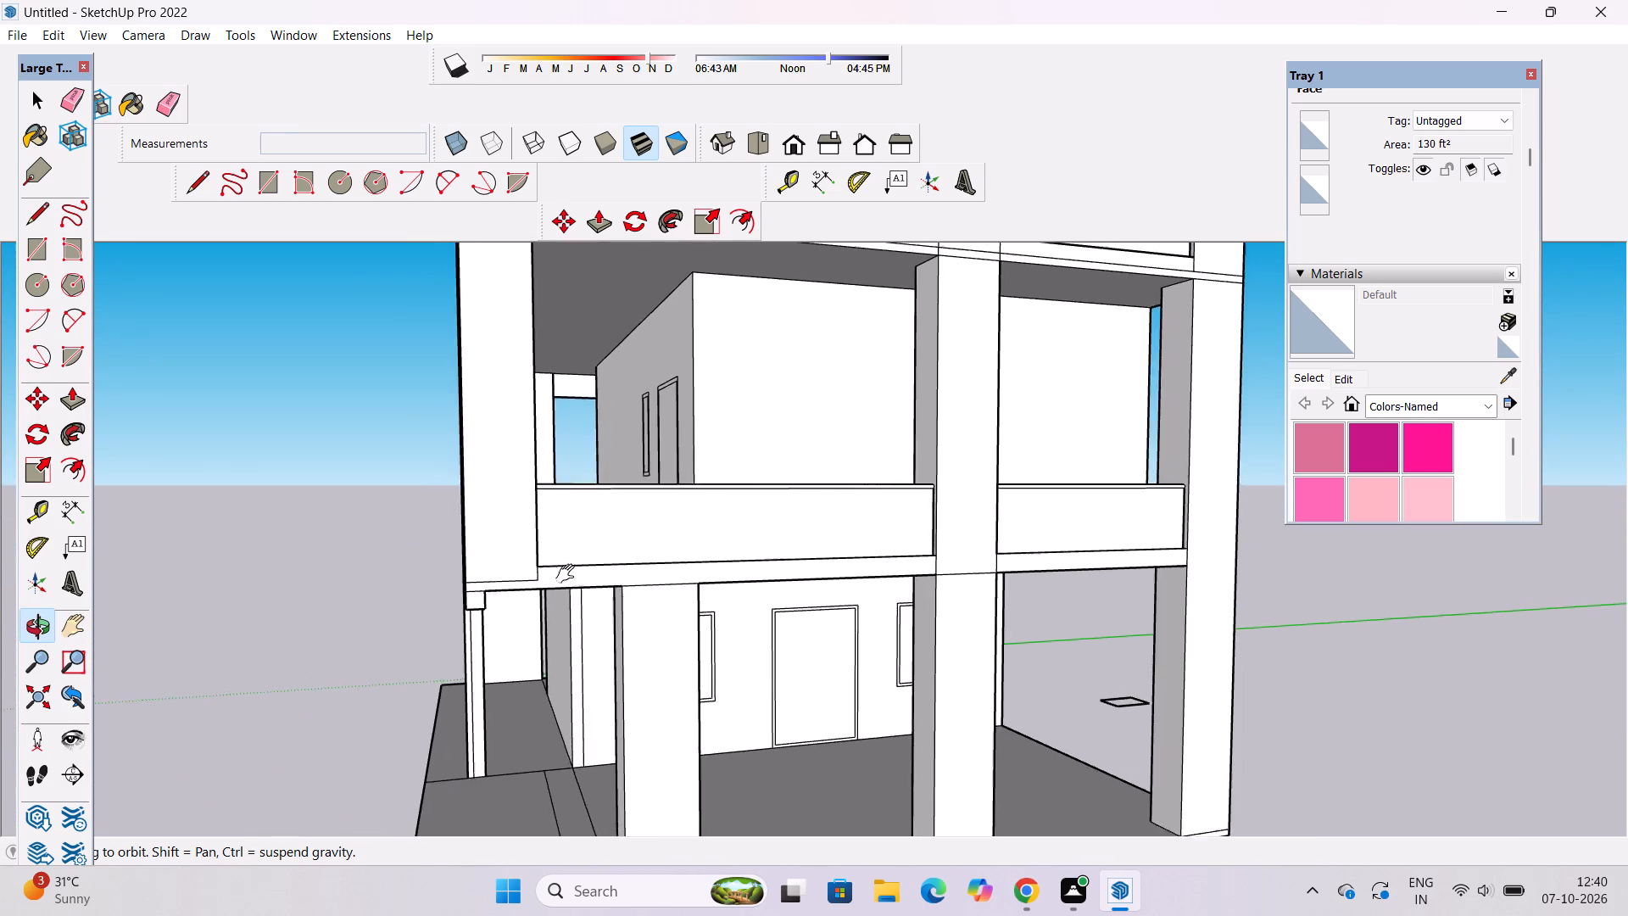
pyautogui.keyDown('shift'); pyautogui.moveTo(569, 574); pyautogui.dragTo(567, 577); pyautogui.keyUp('shift')
pyautogui.scroll(6, 565, 578)
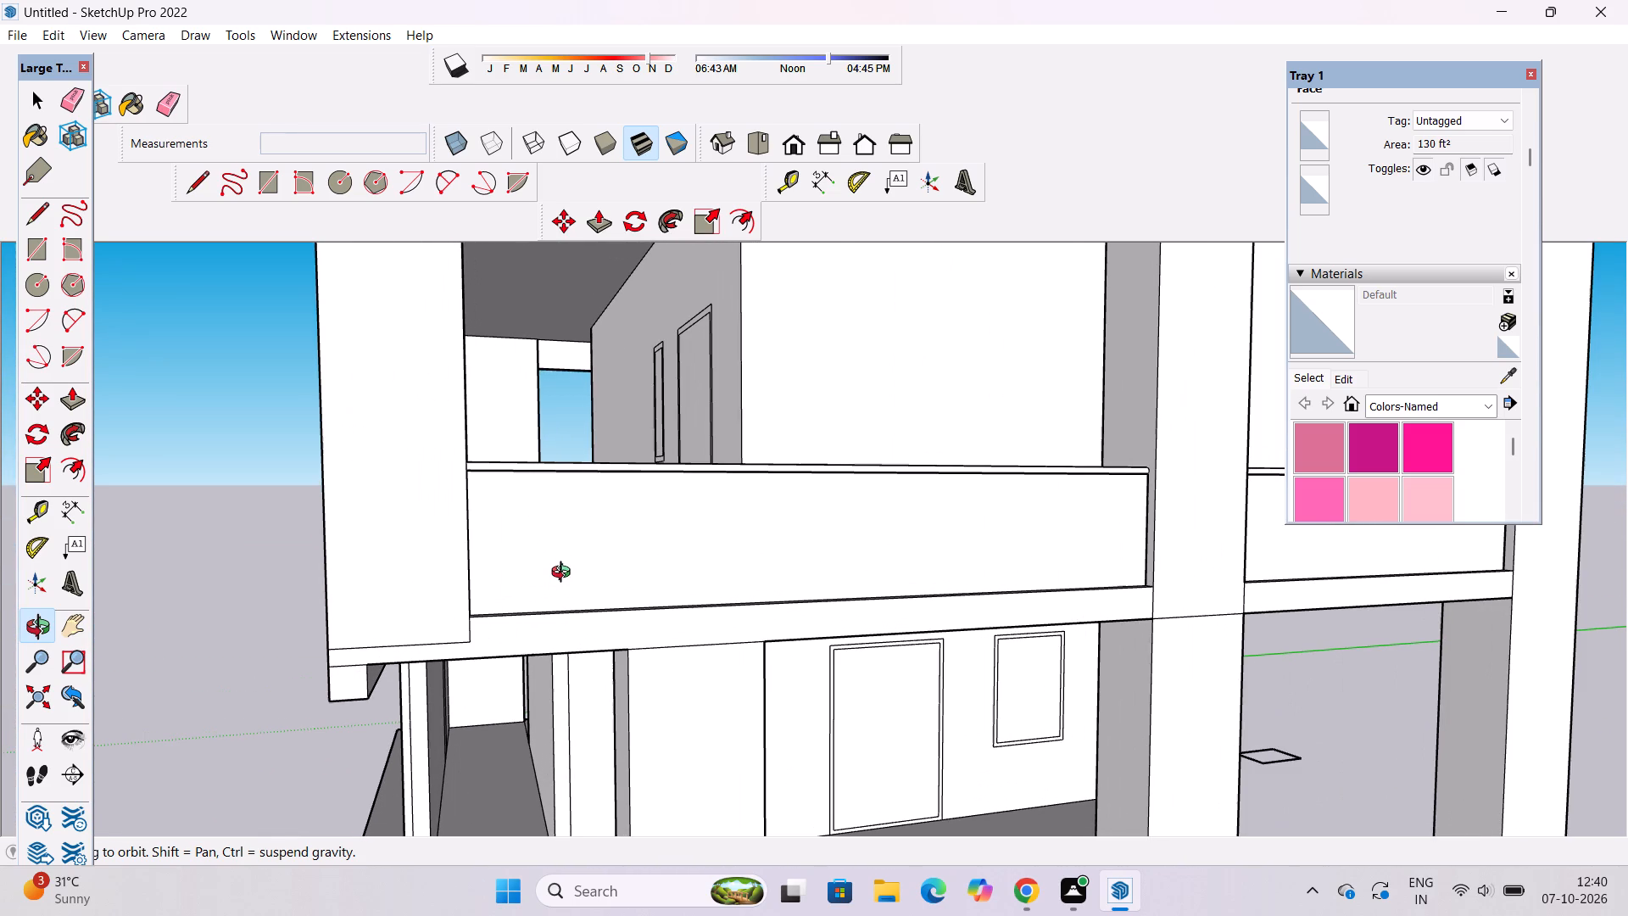
pyautogui.scroll(-4, 518, 573)
pyautogui.scroll(1, 569, 507)
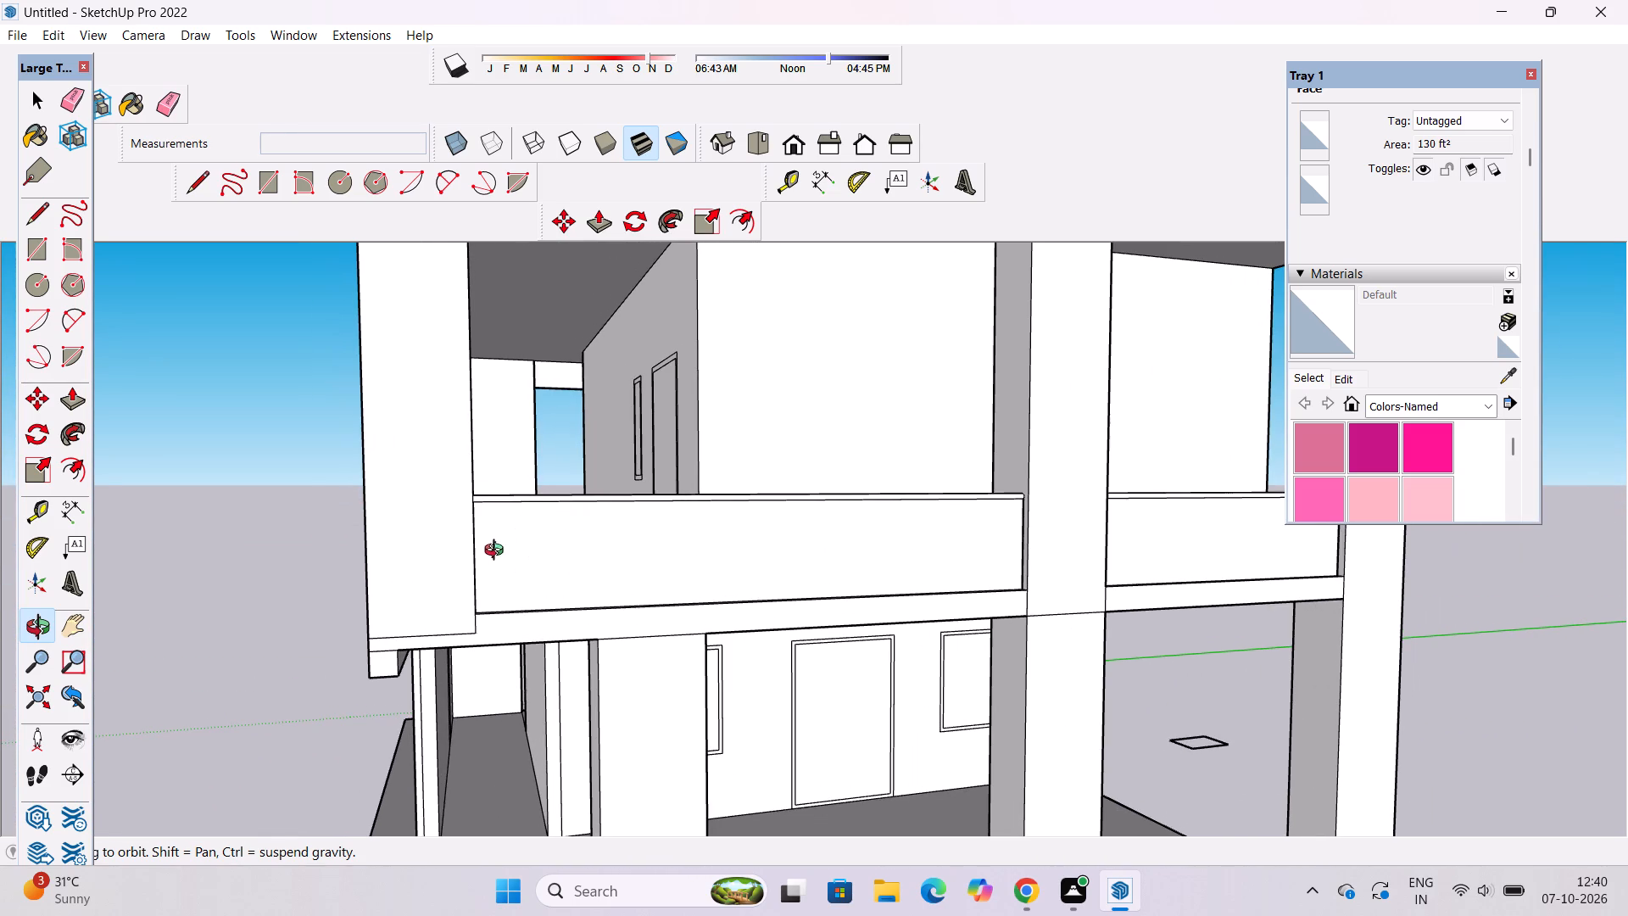
pyautogui.keyDown('shift'); pyautogui.moveTo(488, 556); pyautogui.dragTo(475, 566); pyautogui.keyUp('shift')
pyautogui.moveTo(493, 707); pyautogui.dragTo(469, 629)
pyautogui.scroll(4, 465, 623)
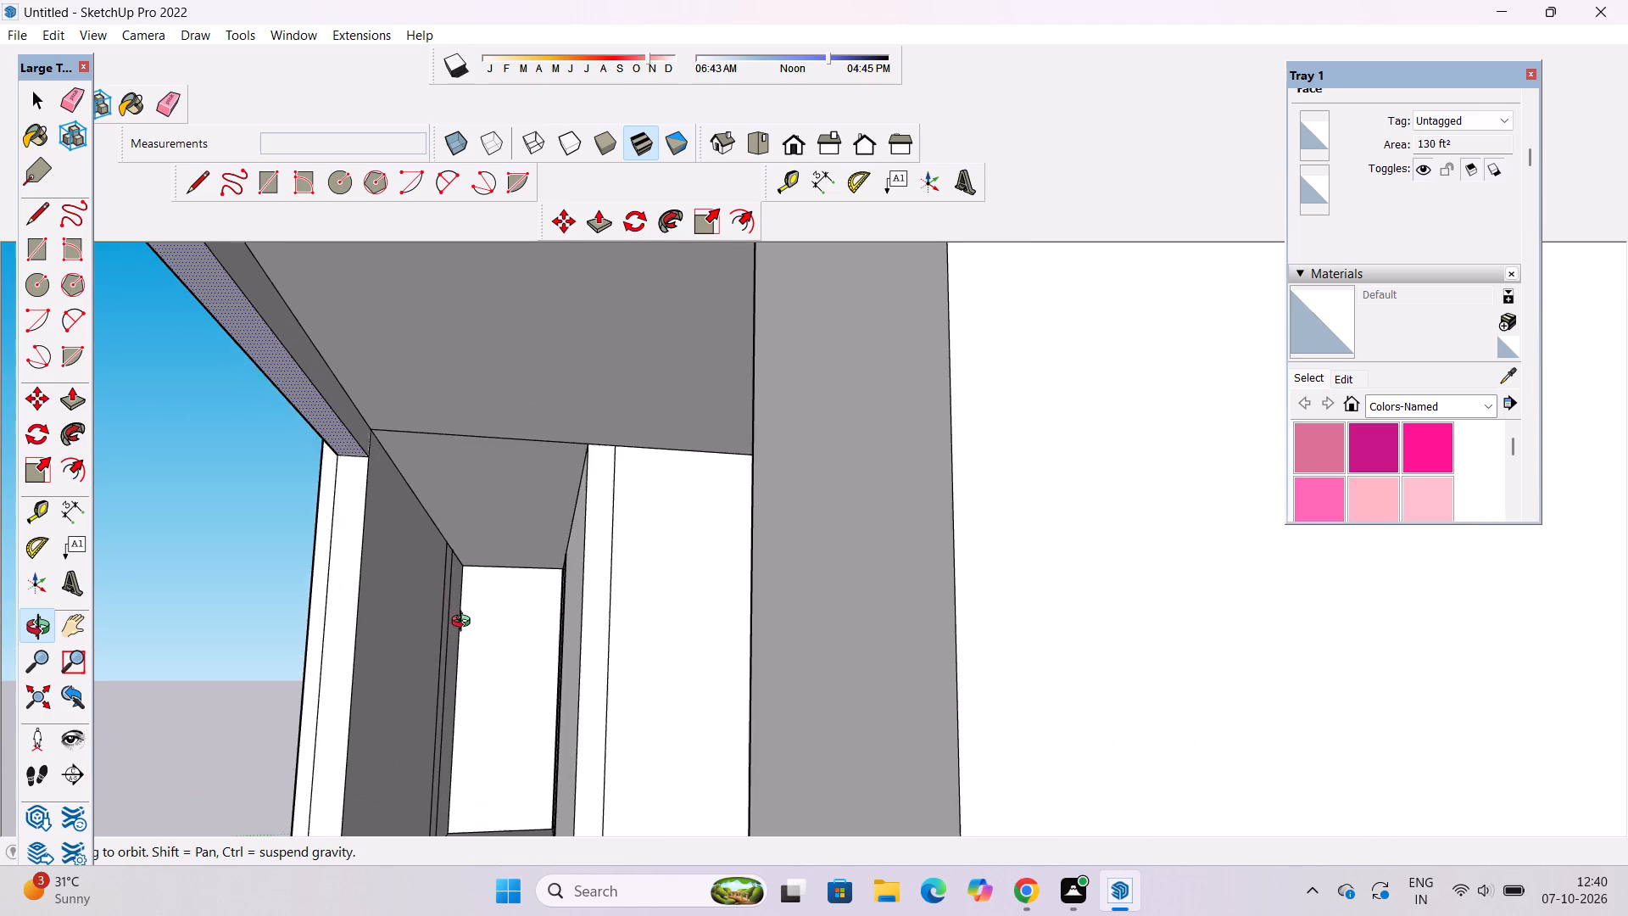
pyautogui.scroll(-12, 461, 623)
pyautogui.moveTo(468, 577); pyautogui.dragTo(478, 658)
pyautogui.scroll(9, 474, 632)
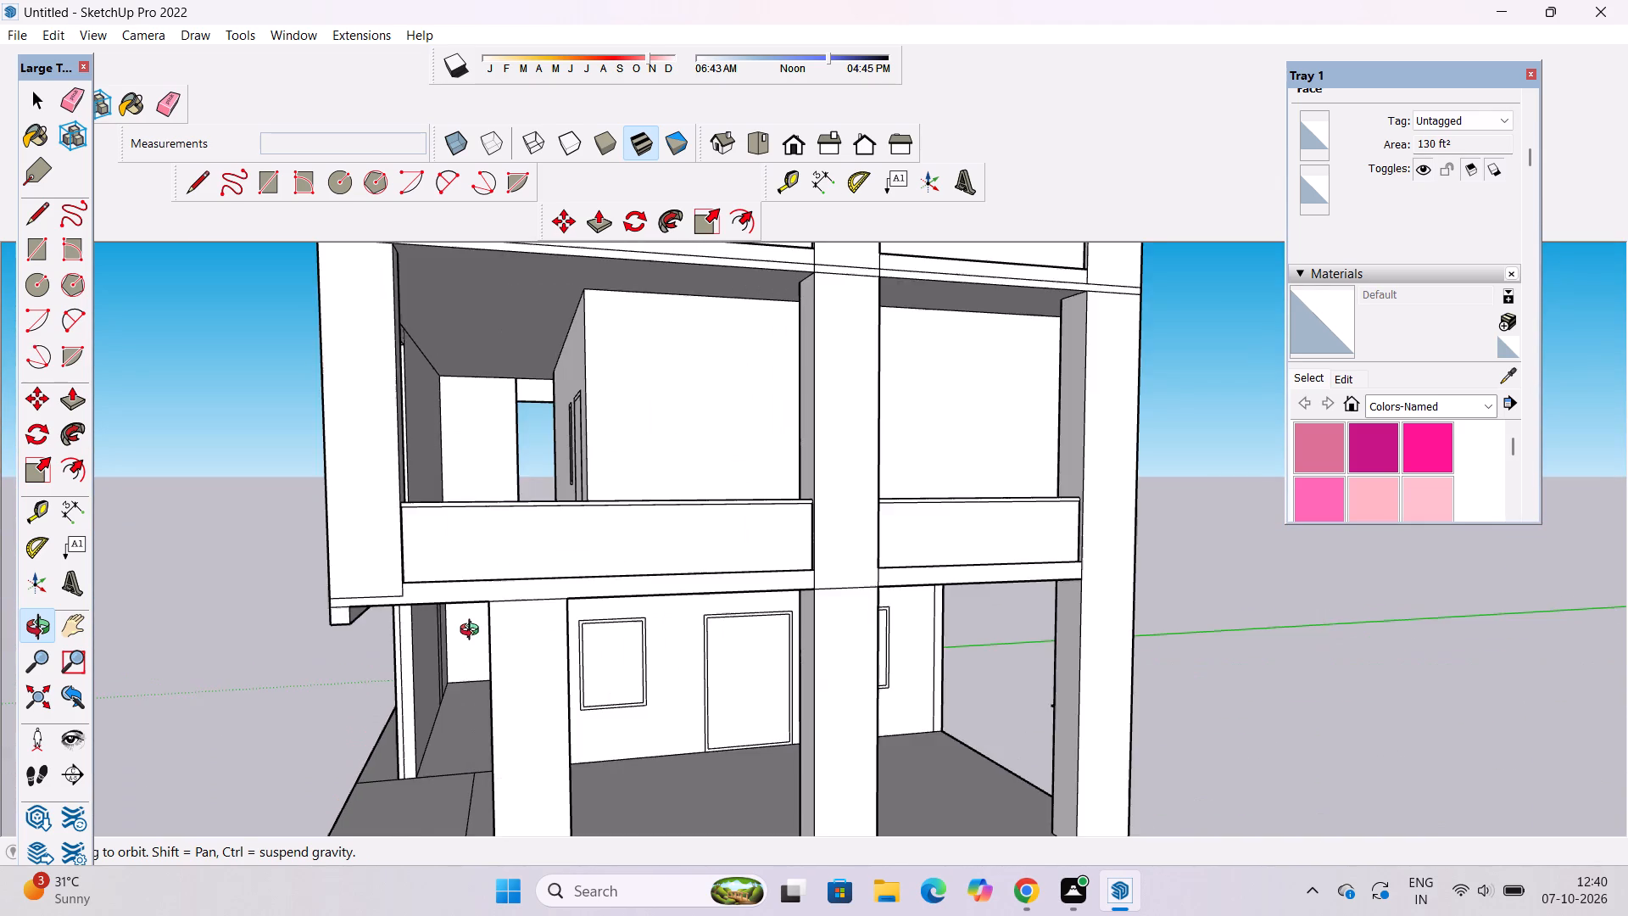
# Erase the short vertical edge where the lowered beam's inner face meets the ground-floor wall.
pyautogui.scroll(3, 473, 632)
pyautogui.moveTo(438, 636); pyautogui.dragTo(443, 620)
pyautogui.keyDown('shift'); pyautogui.moveTo(443, 620); pyautogui.dragTo(449, 673); pyautogui.keyUp('shift')
pyautogui.press('e')
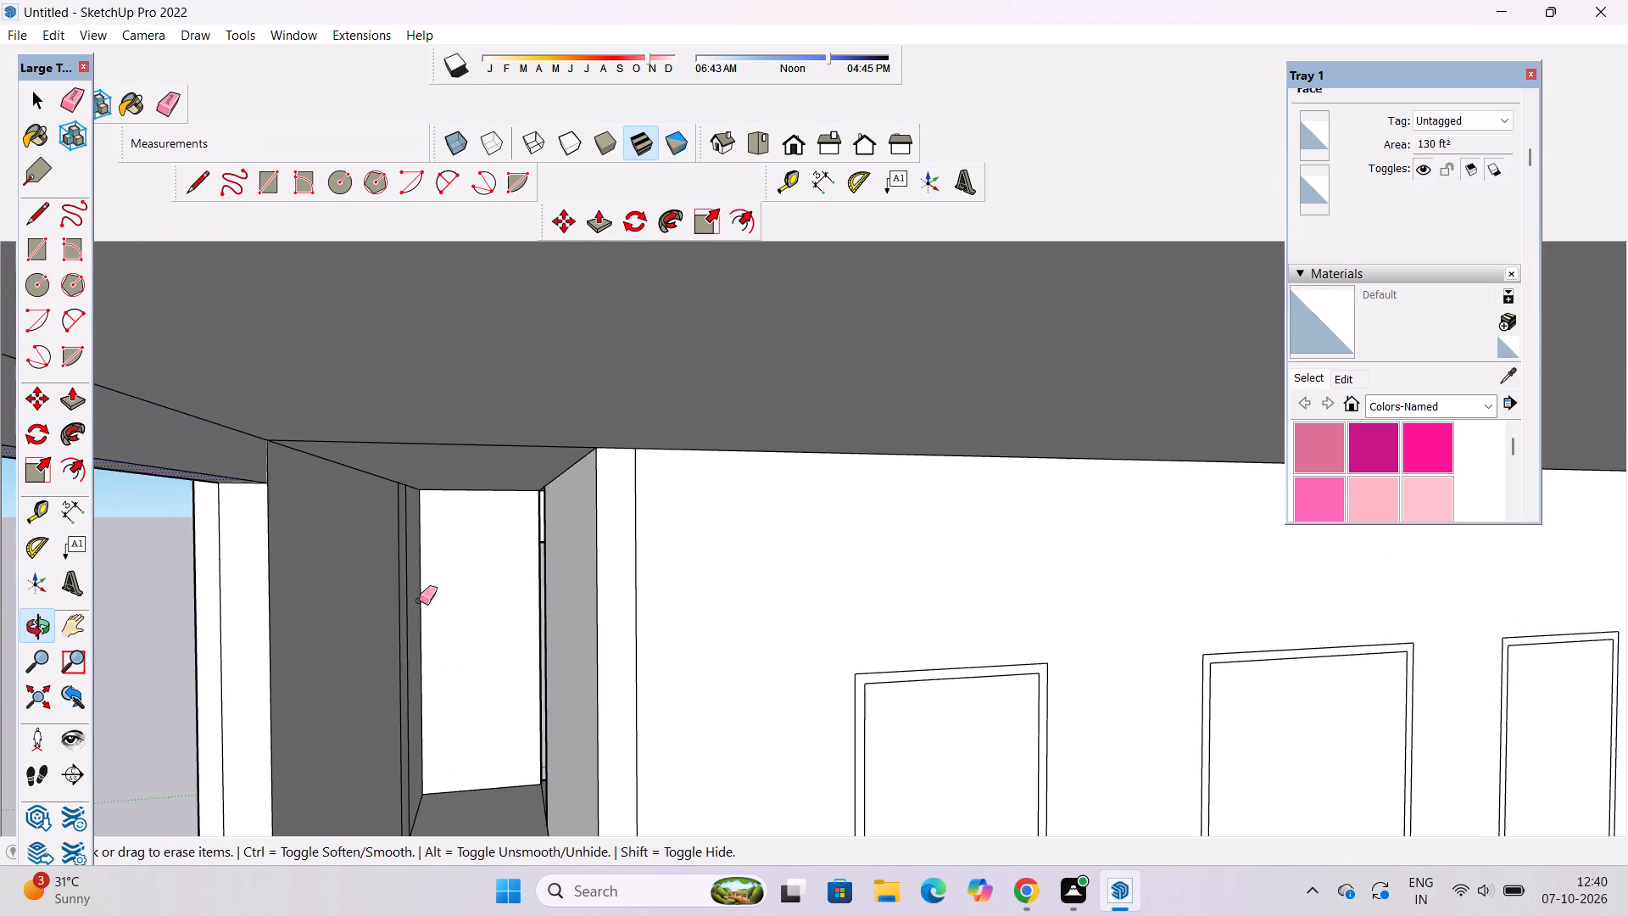
pyautogui.moveTo(416, 419); pyautogui.dragTo(419, 460)
pyautogui.scroll(5, 261, 470)
pyautogui.click(271, 456)
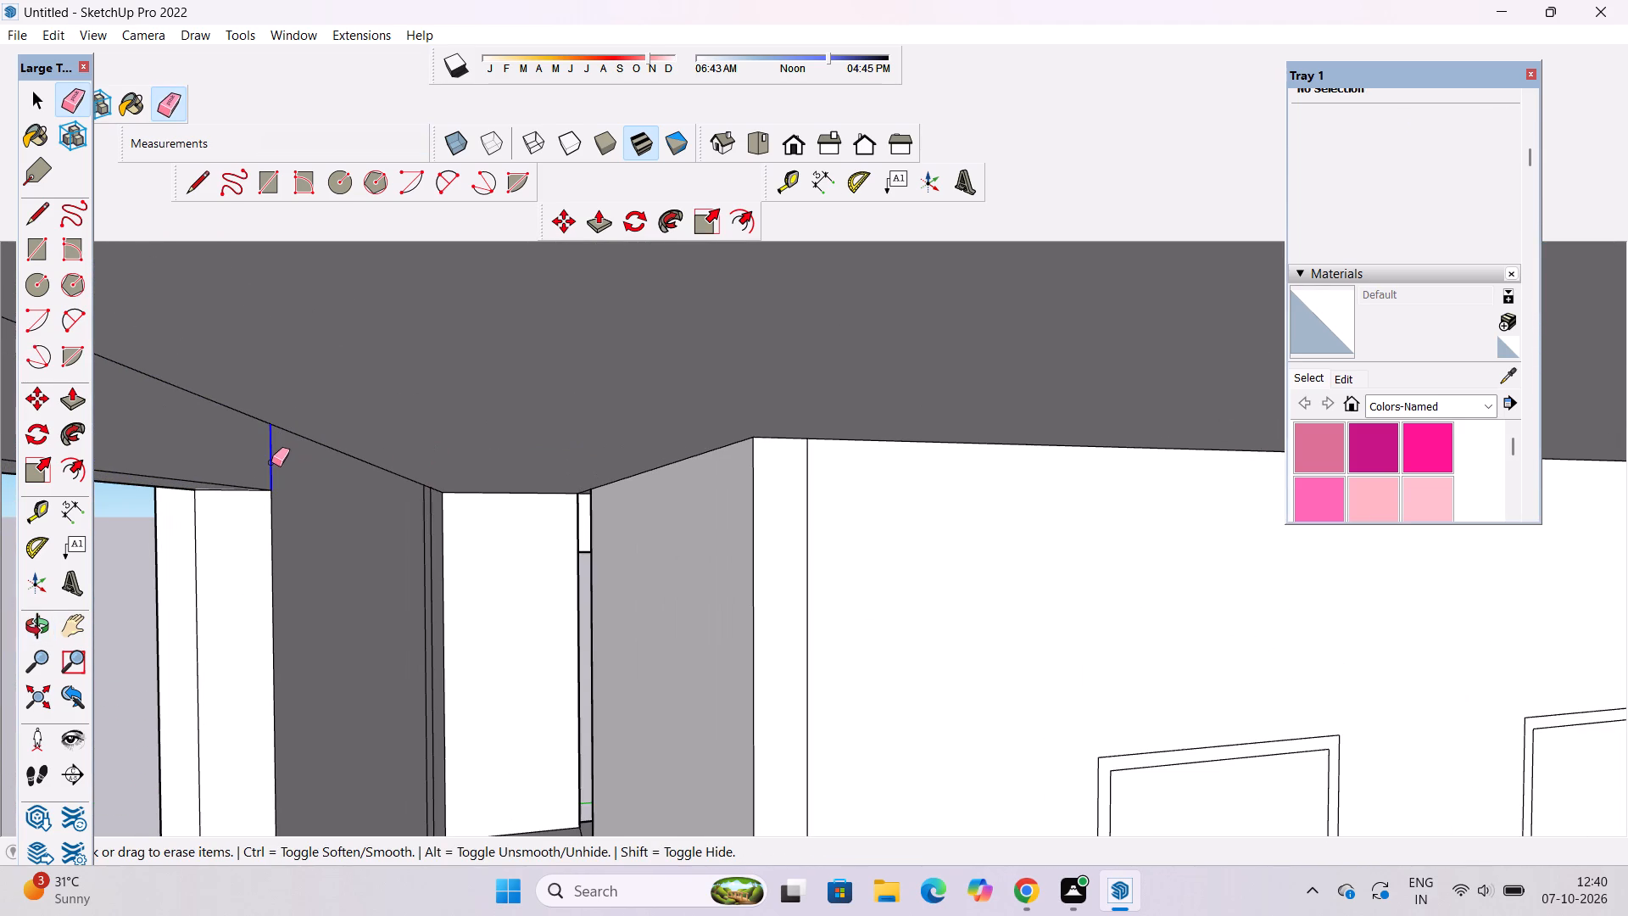
pyautogui.scroll(-5, 427, 569)
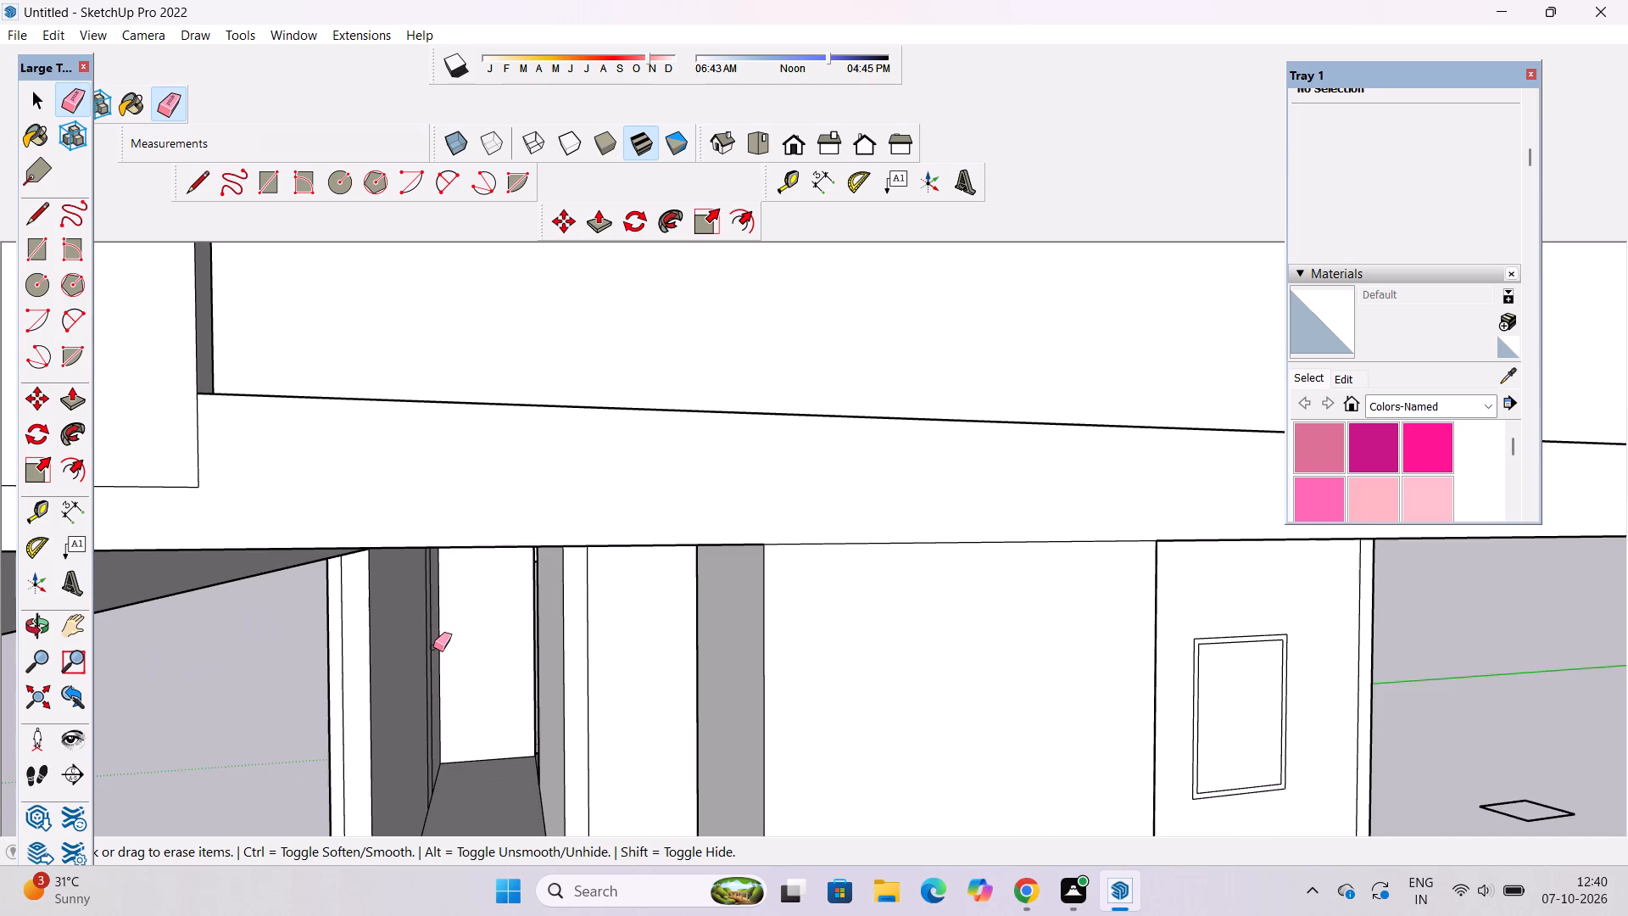
# Draw a short vertical line from the corner column's lower inner corner down to the bottom edge of the first-floor slab.
pyautogui.press('o')
pyautogui.scroll(-5, 384, 548)
pyautogui.moveTo(298, 642); pyautogui.dragTo(560, 657)
pyautogui.scroll(-6, 655, 615)
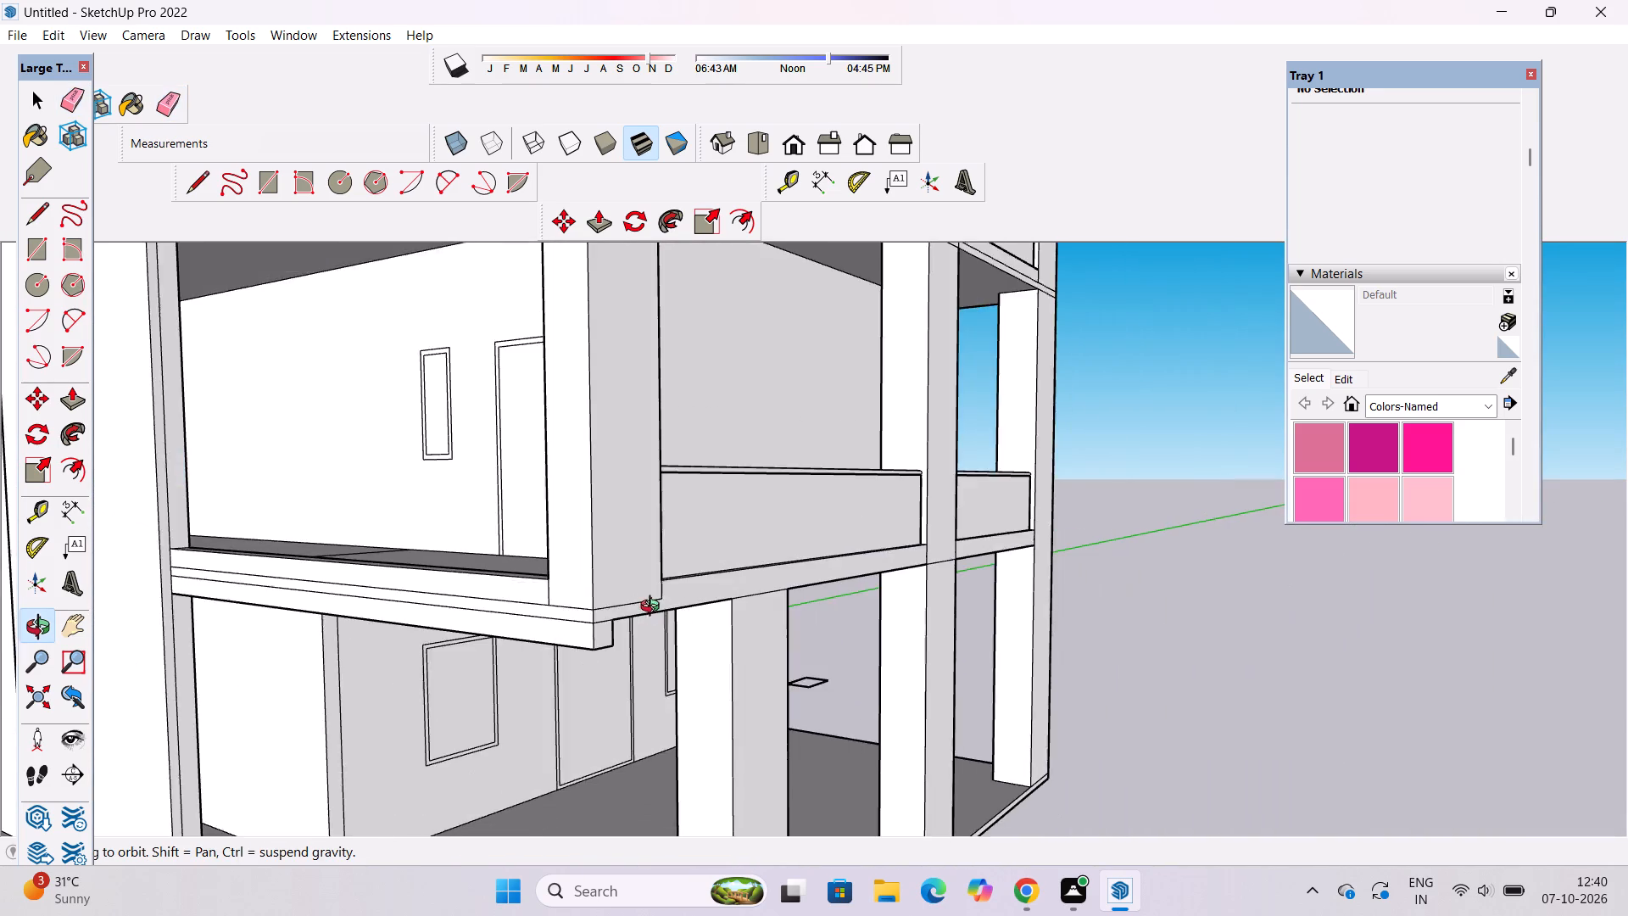
pyautogui.scroll(-3, 654, 608)
pyautogui.moveTo(709, 604); pyautogui.dragTo(609, 635)
pyautogui.moveTo(445, 679); pyautogui.dragTo(594, 690)
pyautogui.scroll(5, 768, 671)
pyautogui.moveTo(804, 688); pyautogui.dragTo(735, 699)
pyautogui.scroll(4, 733, 698)
pyautogui.keyDown('shift'); pyautogui.moveTo(733, 694); pyautogui.dragTo(642, 729); pyautogui.keyUp('shift')
pyautogui.moveTo(773, 695); pyautogui.dragTo(735, 701)
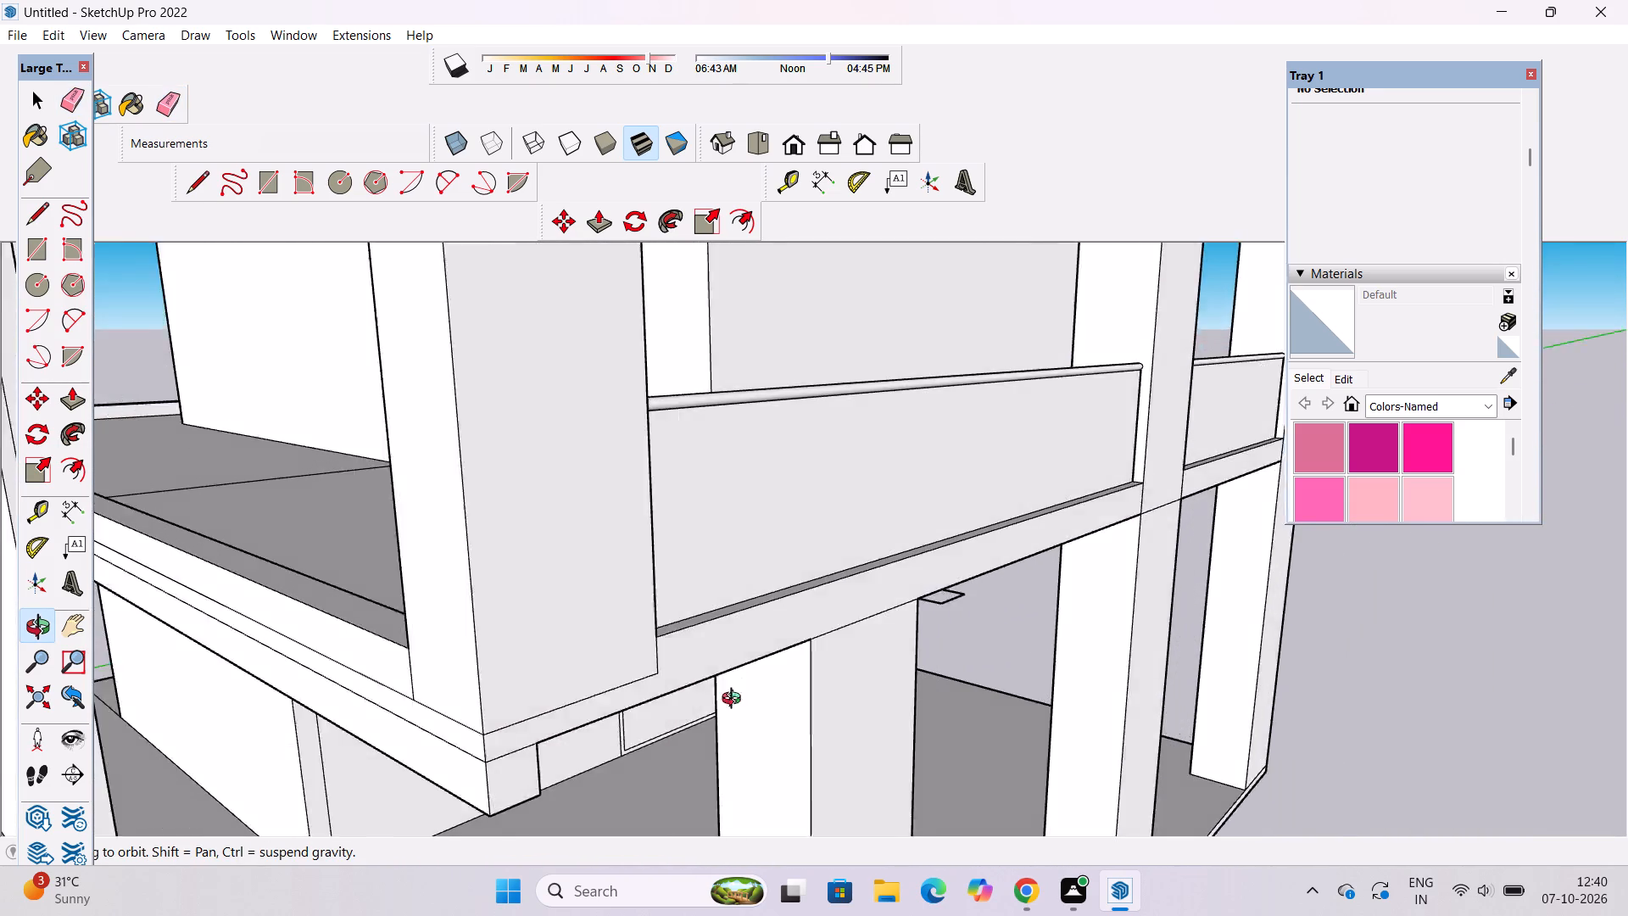
pyautogui.moveTo(735, 701); pyautogui.dragTo(683, 690)
pyautogui.press('l')
pyautogui.scroll(6, 611, 672)
pyautogui.scroll(-3, 571, 624)
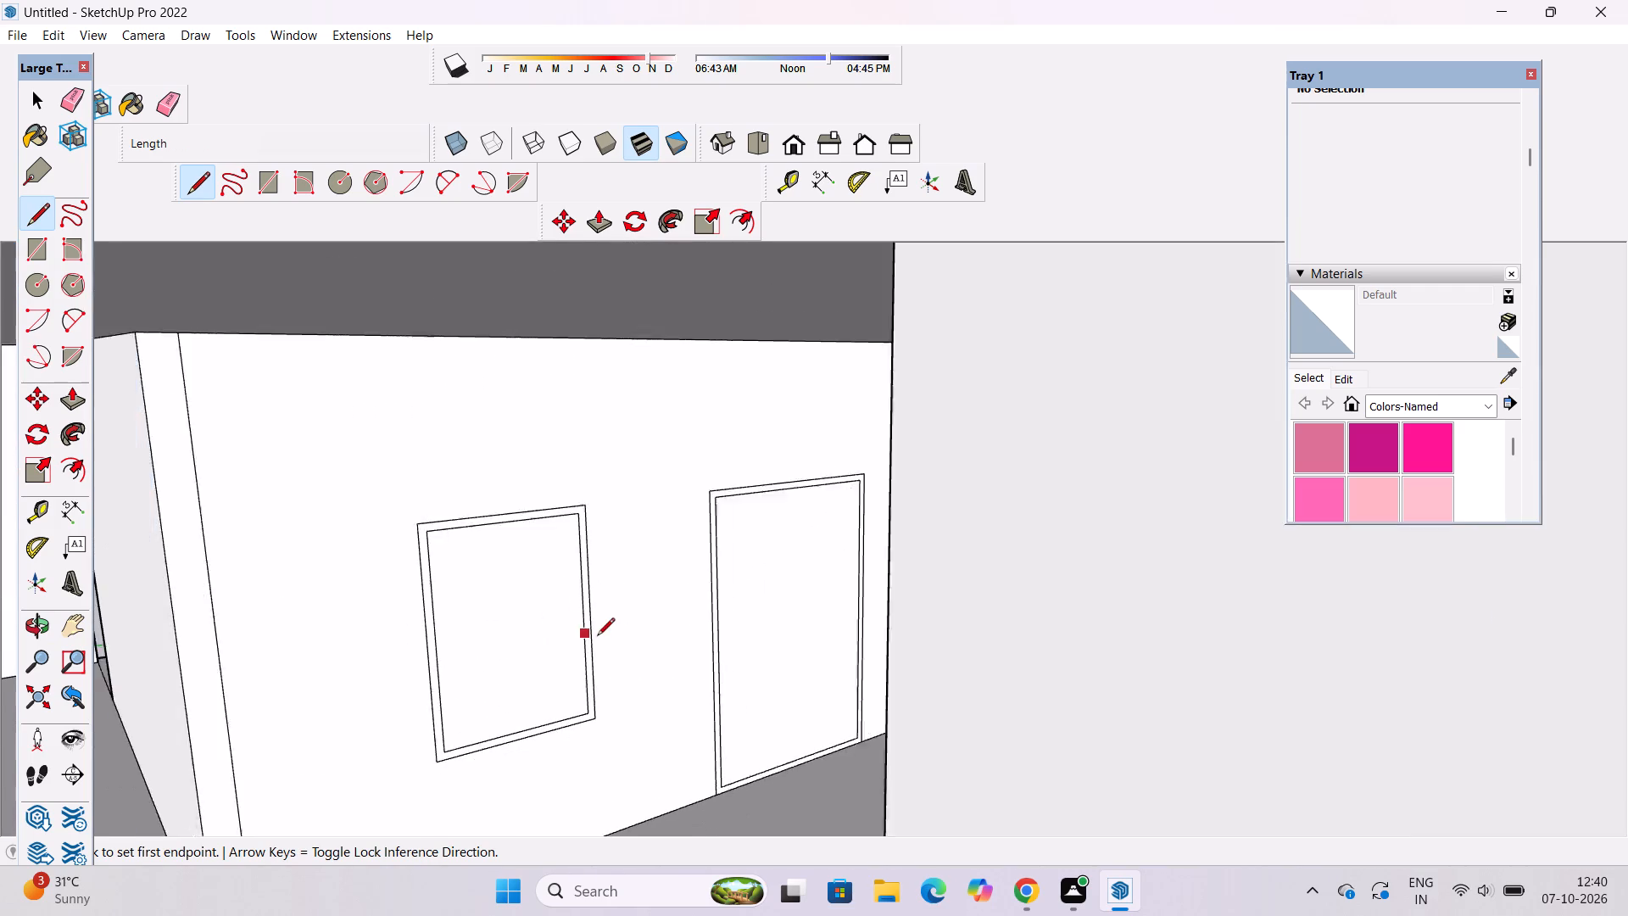
pyautogui.scroll(-4, 594, 634)
pyautogui.scroll(4, 526, 595)
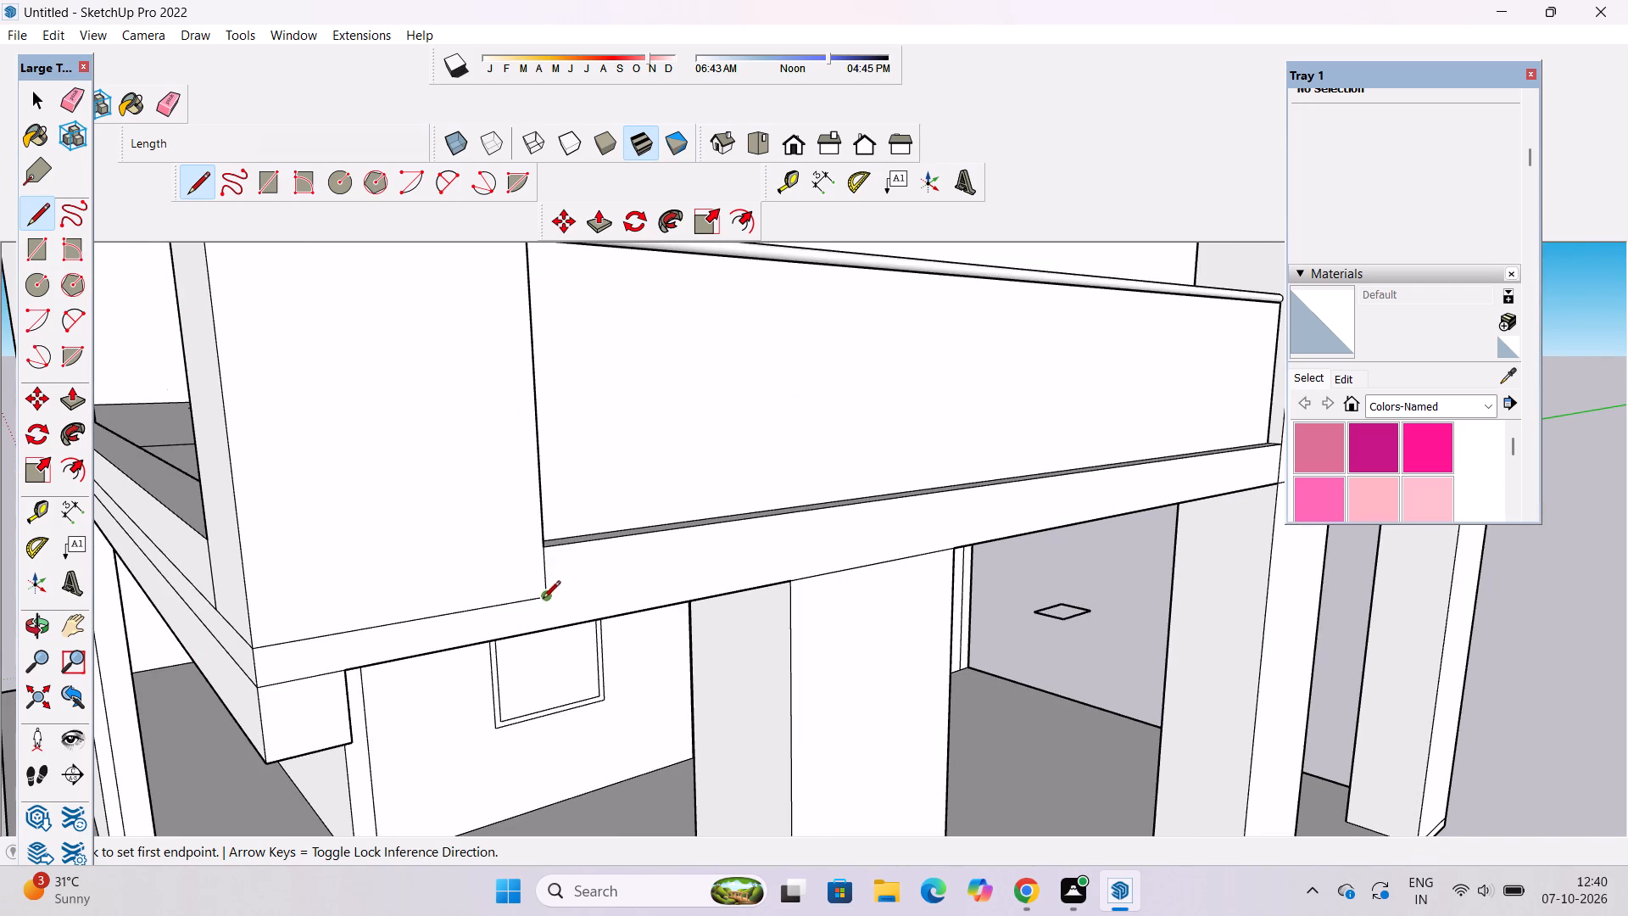
pyautogui.click(547, 596)
pyautogui.click(544, 630)
pyautogui.press('space')
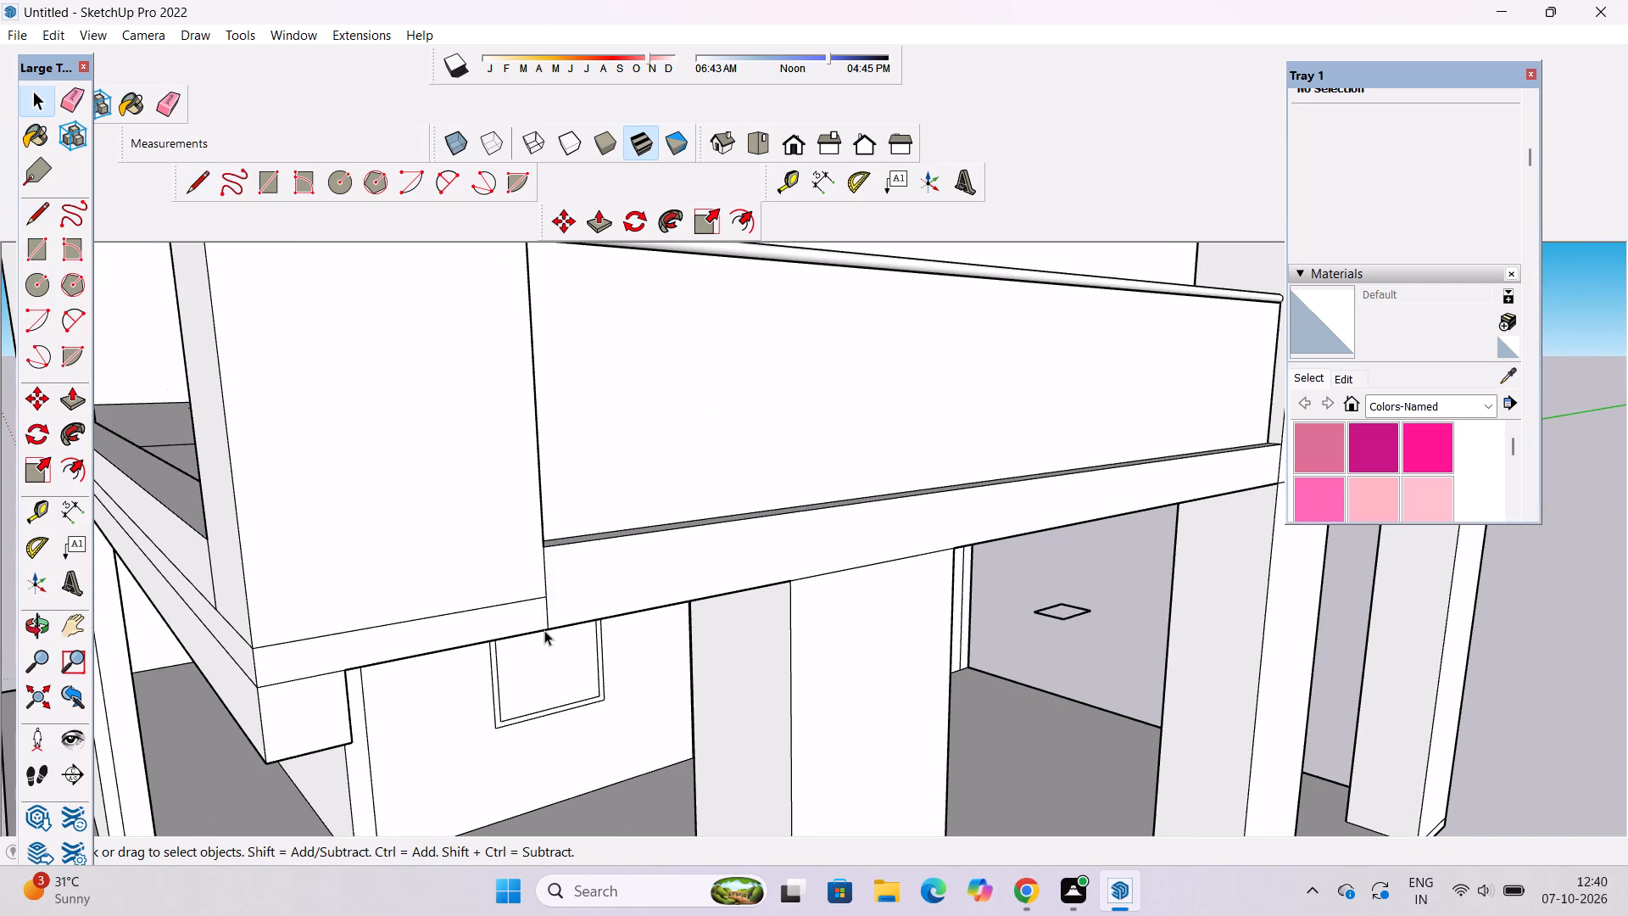
# Erase the horizontal edge across the corner column's base, merging the column face with the slab edge below it.
pyautogui.write('e')
pyautogui.moveTo(482, 589); pyautogui.dragTo(480, 613)
pyautogui.press('o')
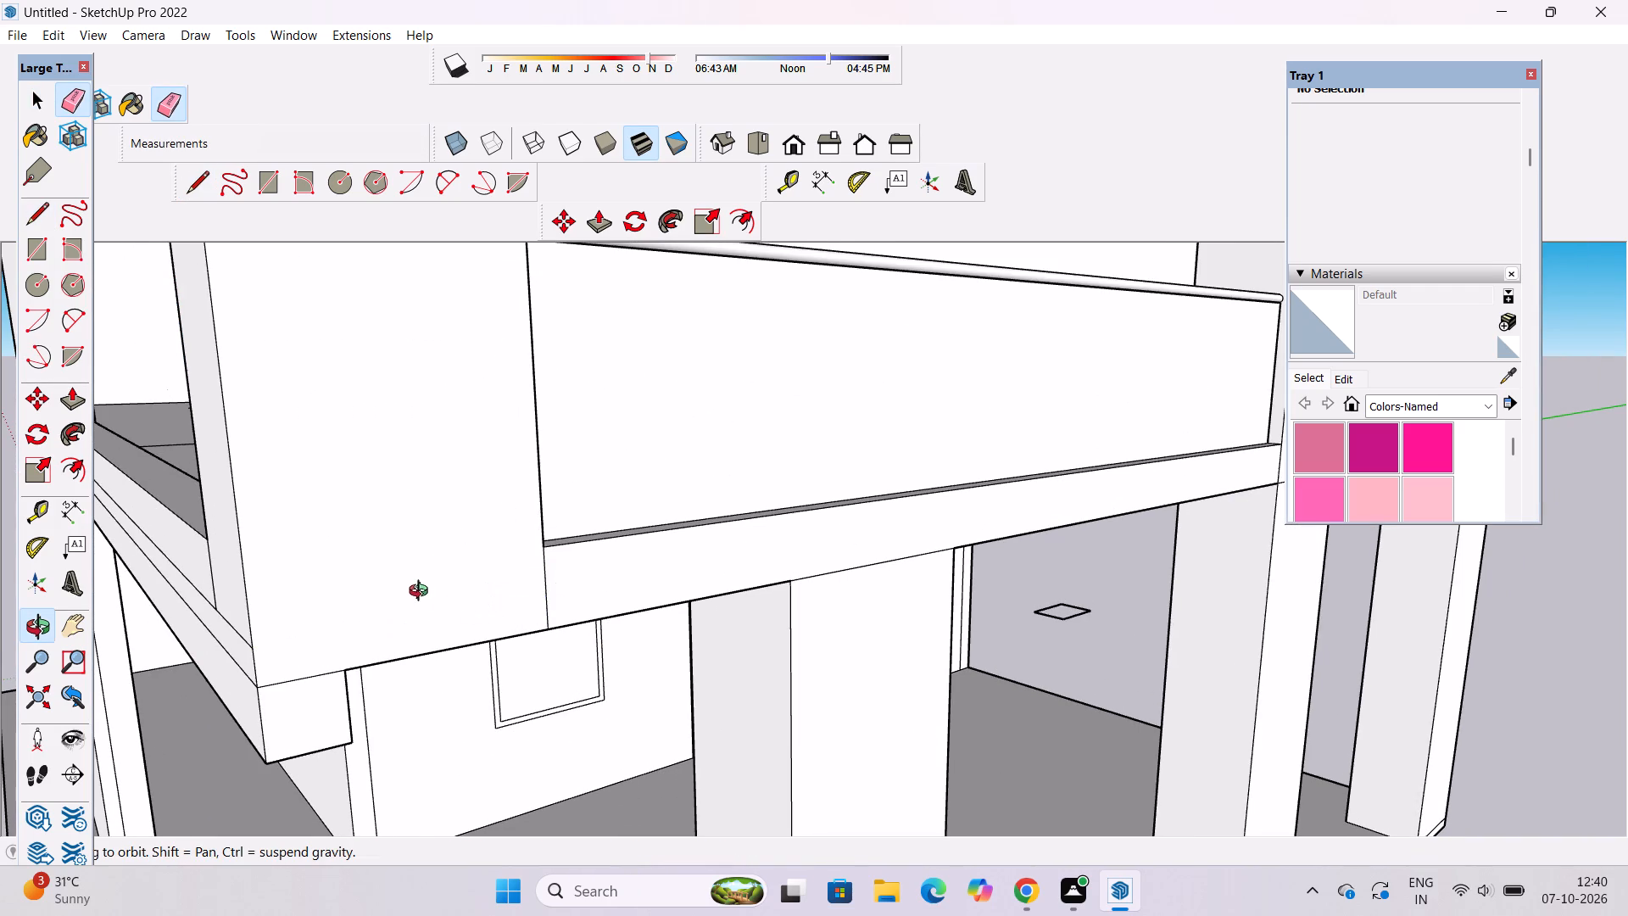
# Draw a vertical line about 3' long from the corner column's lower inner corner down across the open side's edge beam to its bottom edge.
pyautogui.scroll(-4, 418, 590)
pyautogui.moveTo(303, 638); pyautogui.dragTo(514, 640)
pyautogui.scroll(-7, 520, 635)
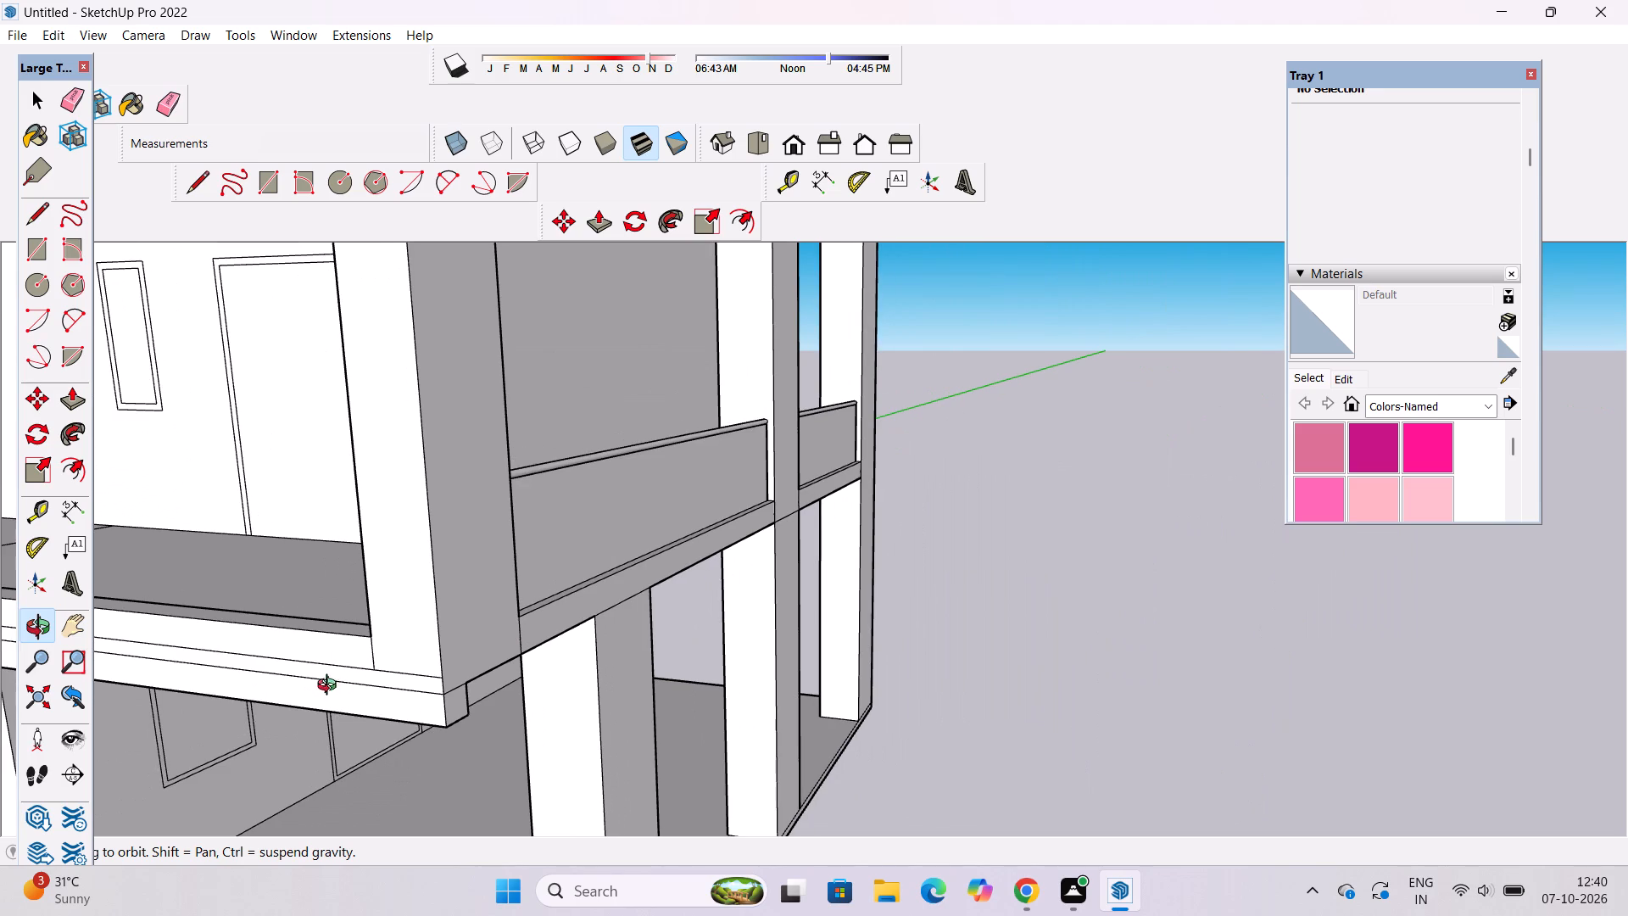
pyautogui.keyDown('shift'); pyautogui.moveTo(376, 687); pyautogui.dragTo(471, 687); pyautogui.keyUp('shift')
pyautogui.scroll(2, 417, 684)
pyautogui.keyDown('shift'); pyautogui.moveTo(410, 698); pyautogui.dragTo(477, 704); pyautogui.keyUp('shift')
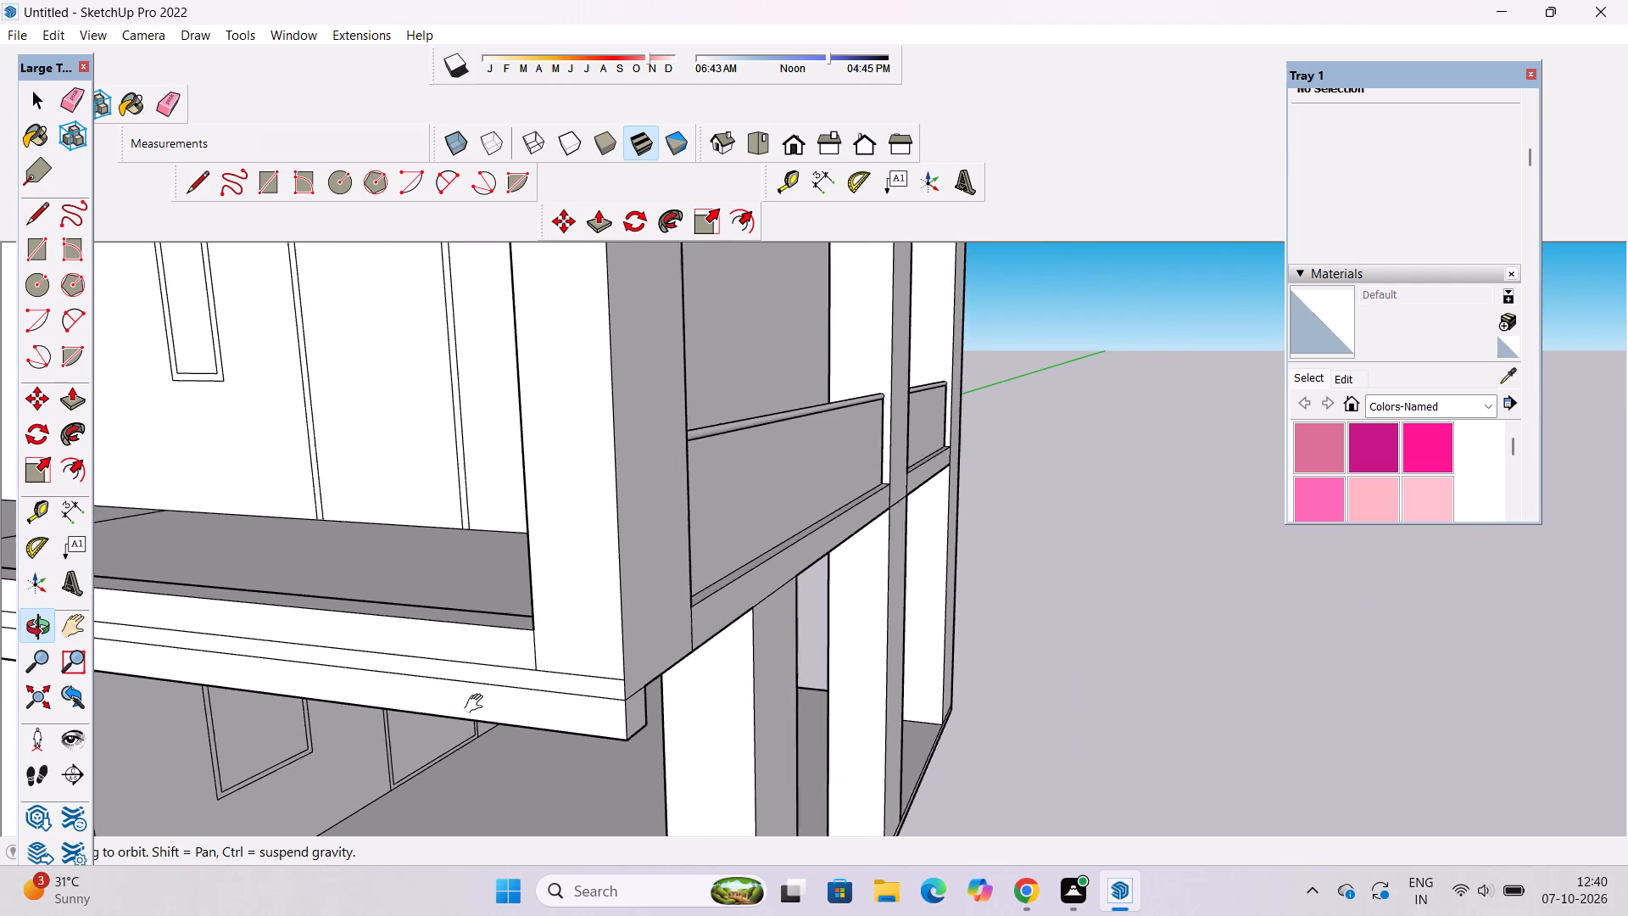
pyautogui.keyDown('shift'); pyautogui.moveTo(477, 704); pyautogui.dragTo(496, 704); pyautogui.keyUp('shift')
pyautogui.moveTo(522, 718); pyautogui.dragTo(626, 718)
pyautogui.keyDown('shift'); pyautogui.moveTo(644, 713); pyautogui.dragTo(644, 701); pyautogui.keyUp('shift')
pyautogui.moveTo(646, 701); pyautogui.dragTo(671, 696)
pyautogui.press('l')
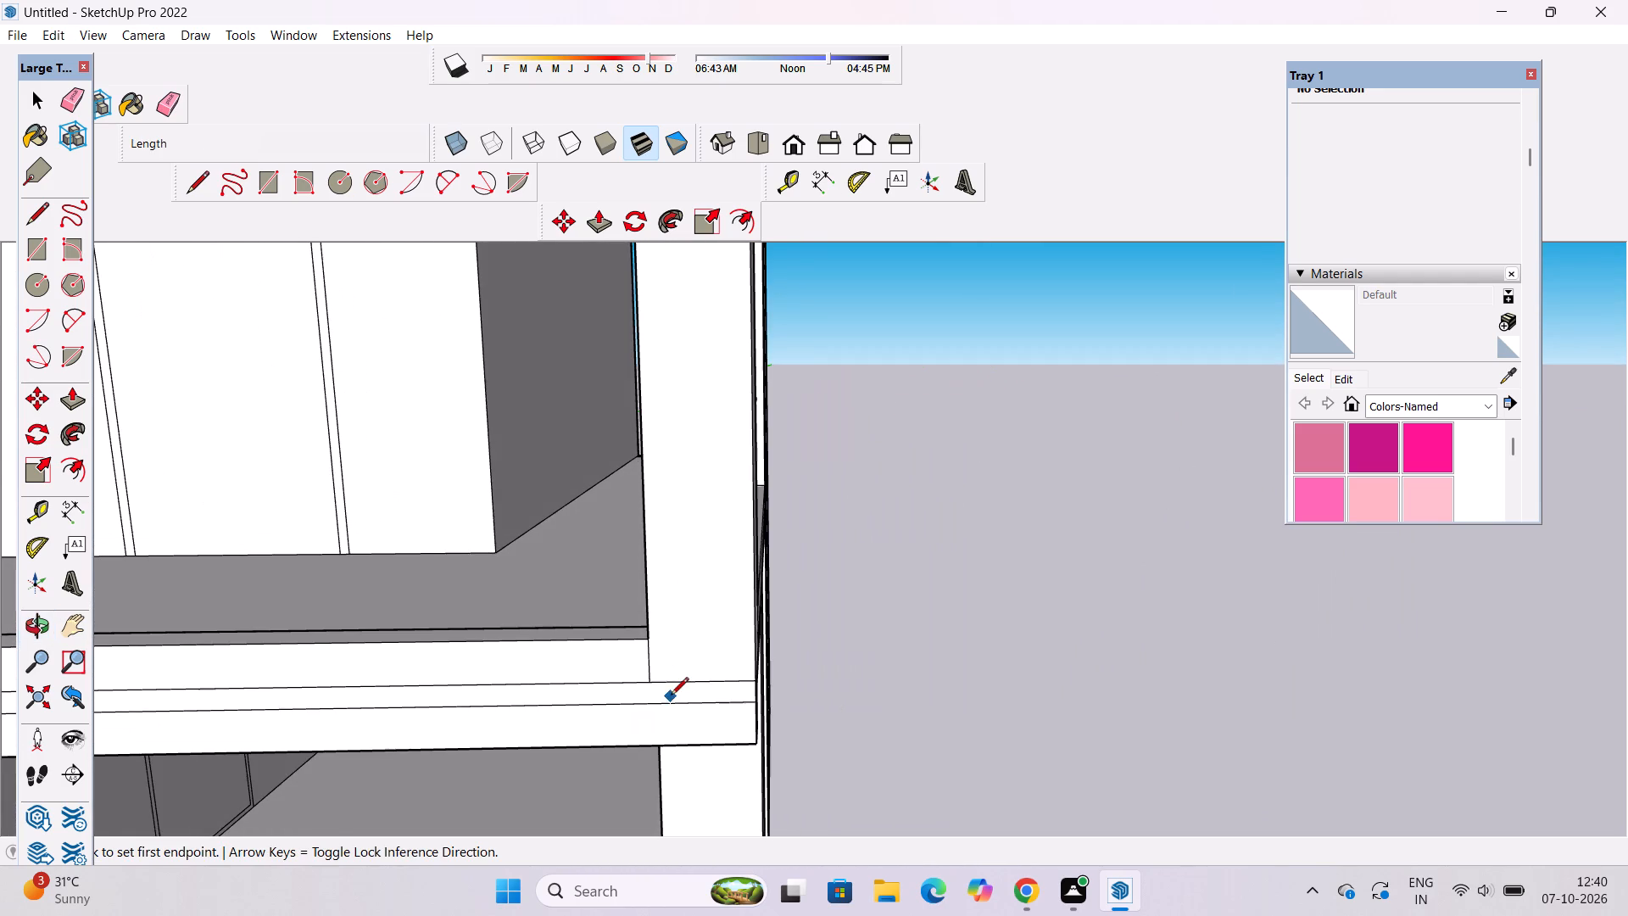
pyautogui.scroll(3, 663, 691)
pyautogui.click(644, 684)
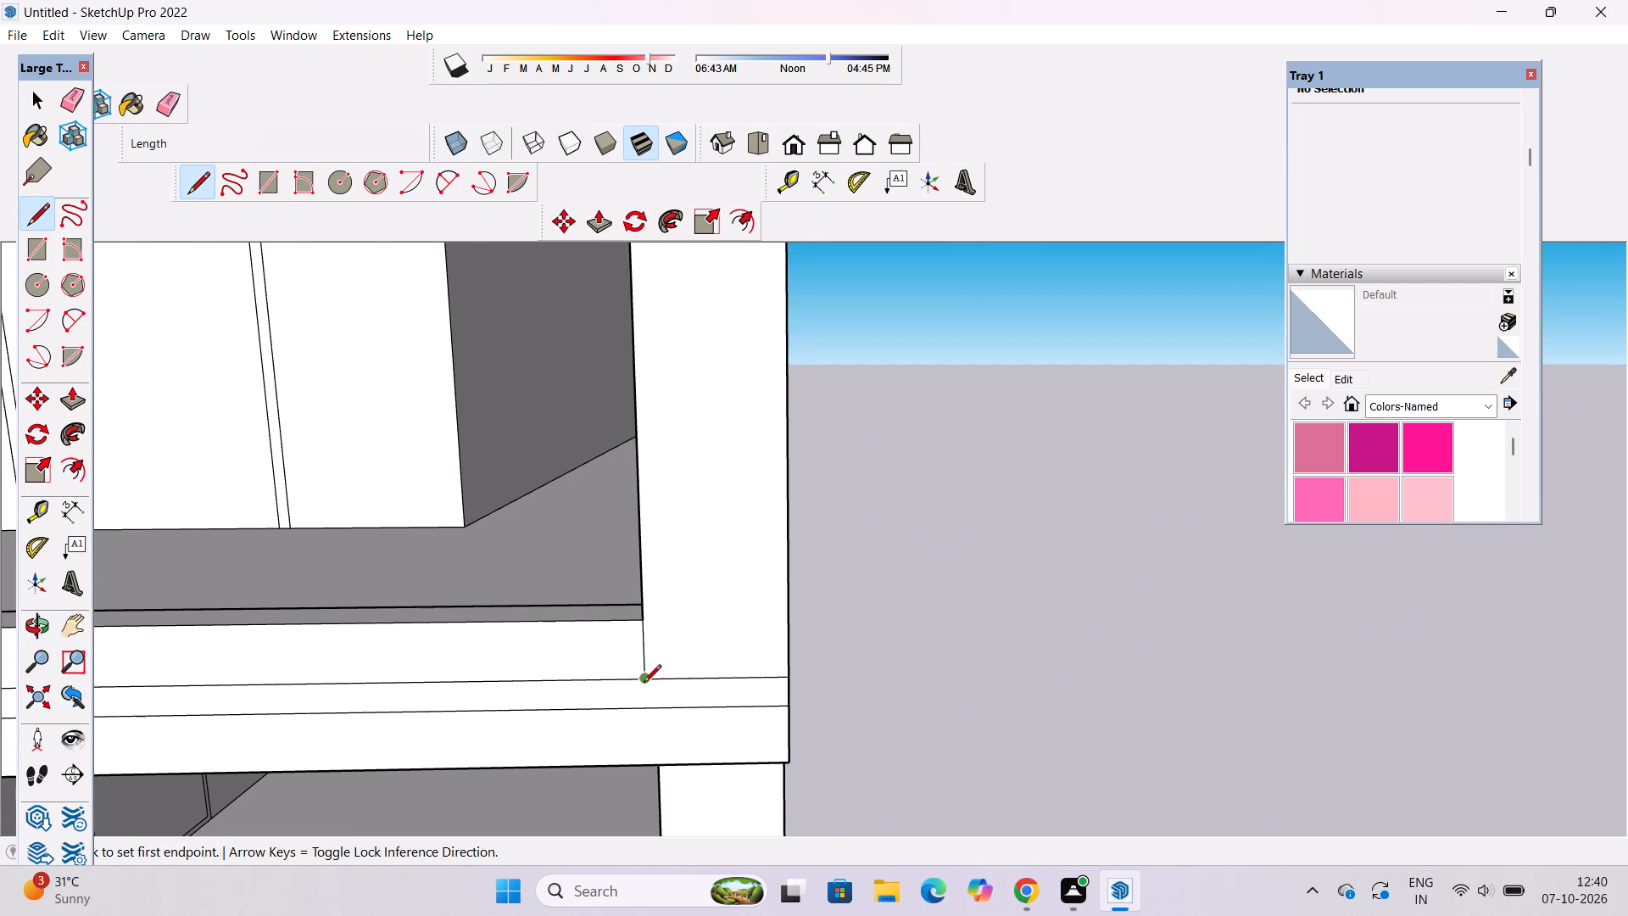
pyautogui.click(650, 765)
pyautogui.press('space')
# Erase the two horizontal edges crossing the corner column's base so its face runs continuously to the slab's bottom.
pyautogui.press('e')
pyautogui.moveTo(709, 637); pyautogui.dragTo(711, 712)
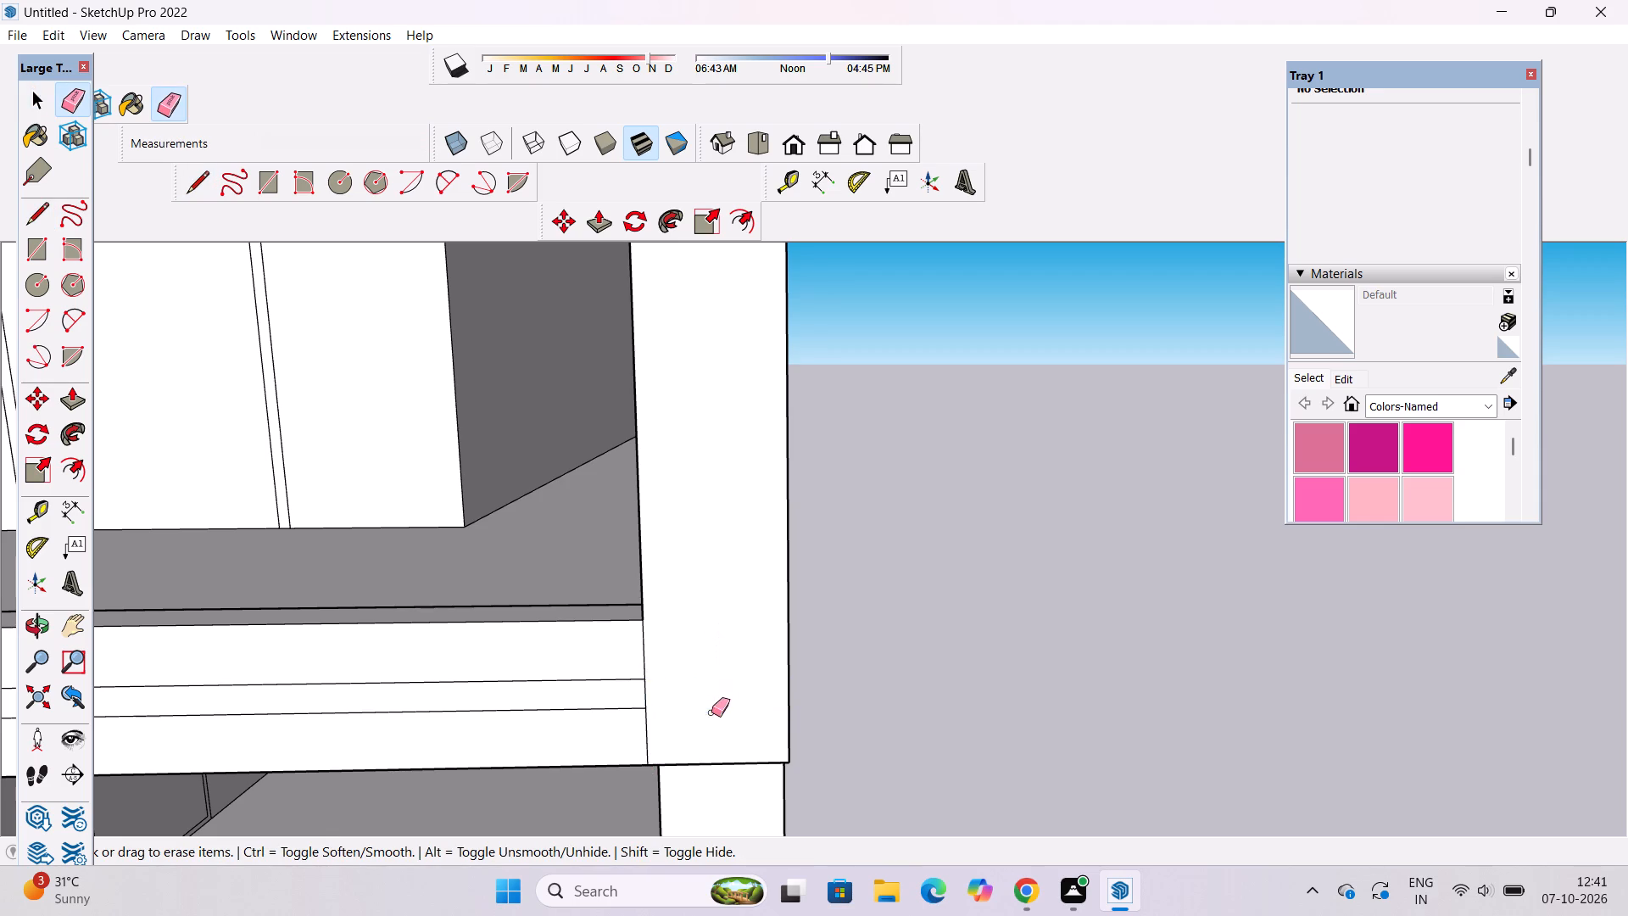
# Draw a 9' vertical line up the corner column's inner face from the midpoint of the edge beam's top end.
pyautogui.press('o')
pyautogui.moveTo(812, 680); pyautogui.dragTo(615, 684)
pyautogui.scroll(-4, 590, 681)
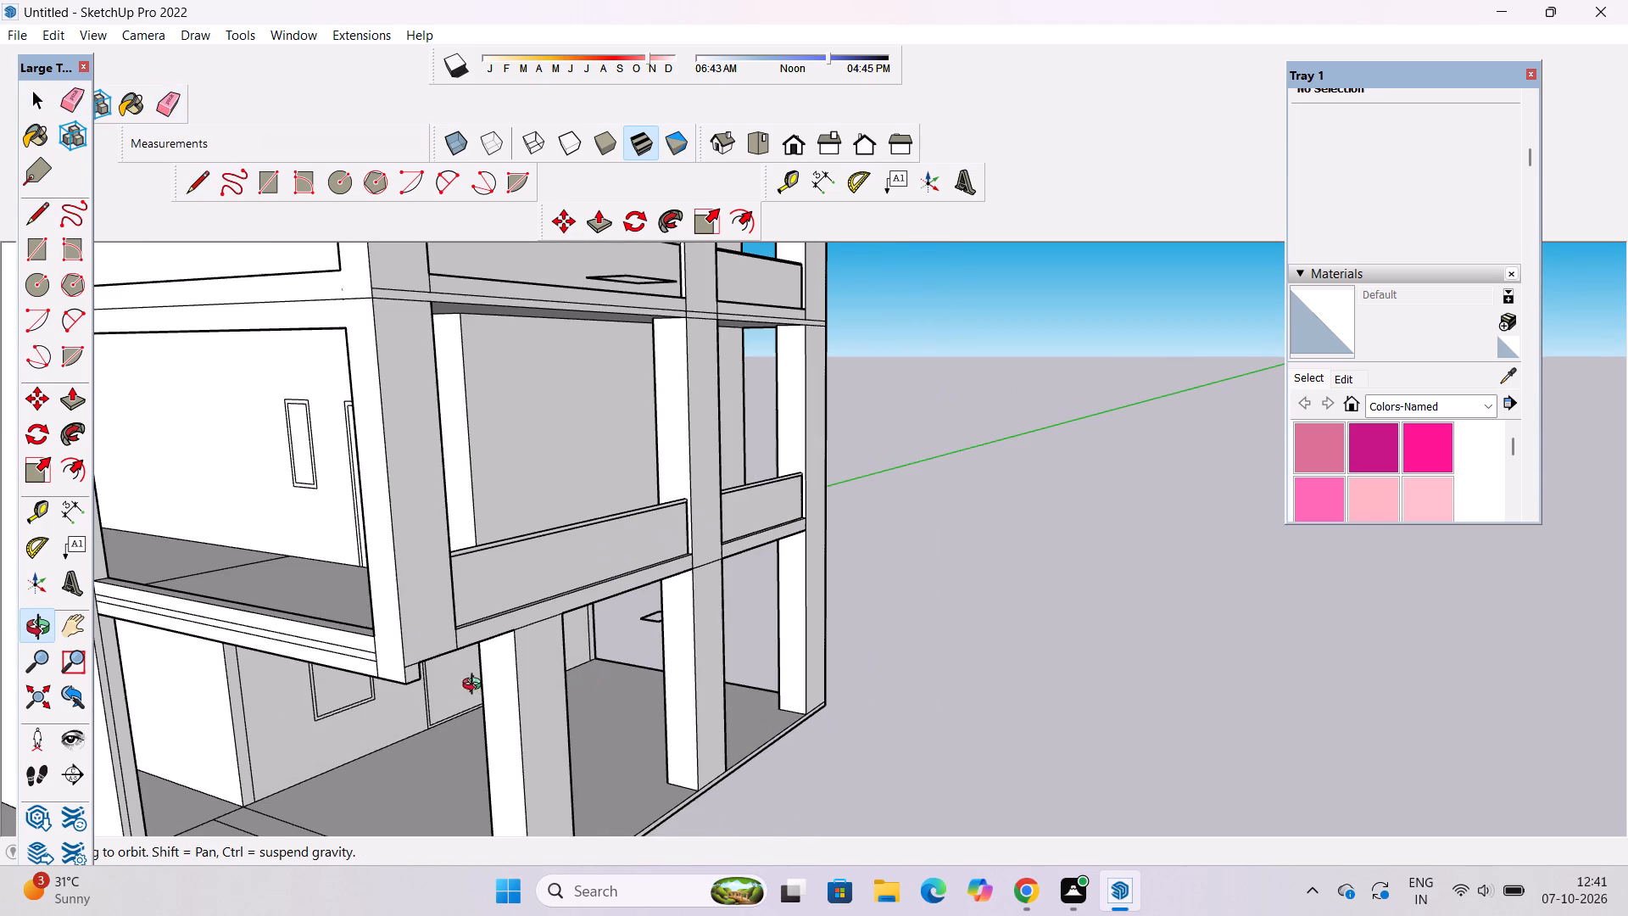
pyautogui.moveTo(400, 732); pyautogui.dragTo(620, 703)
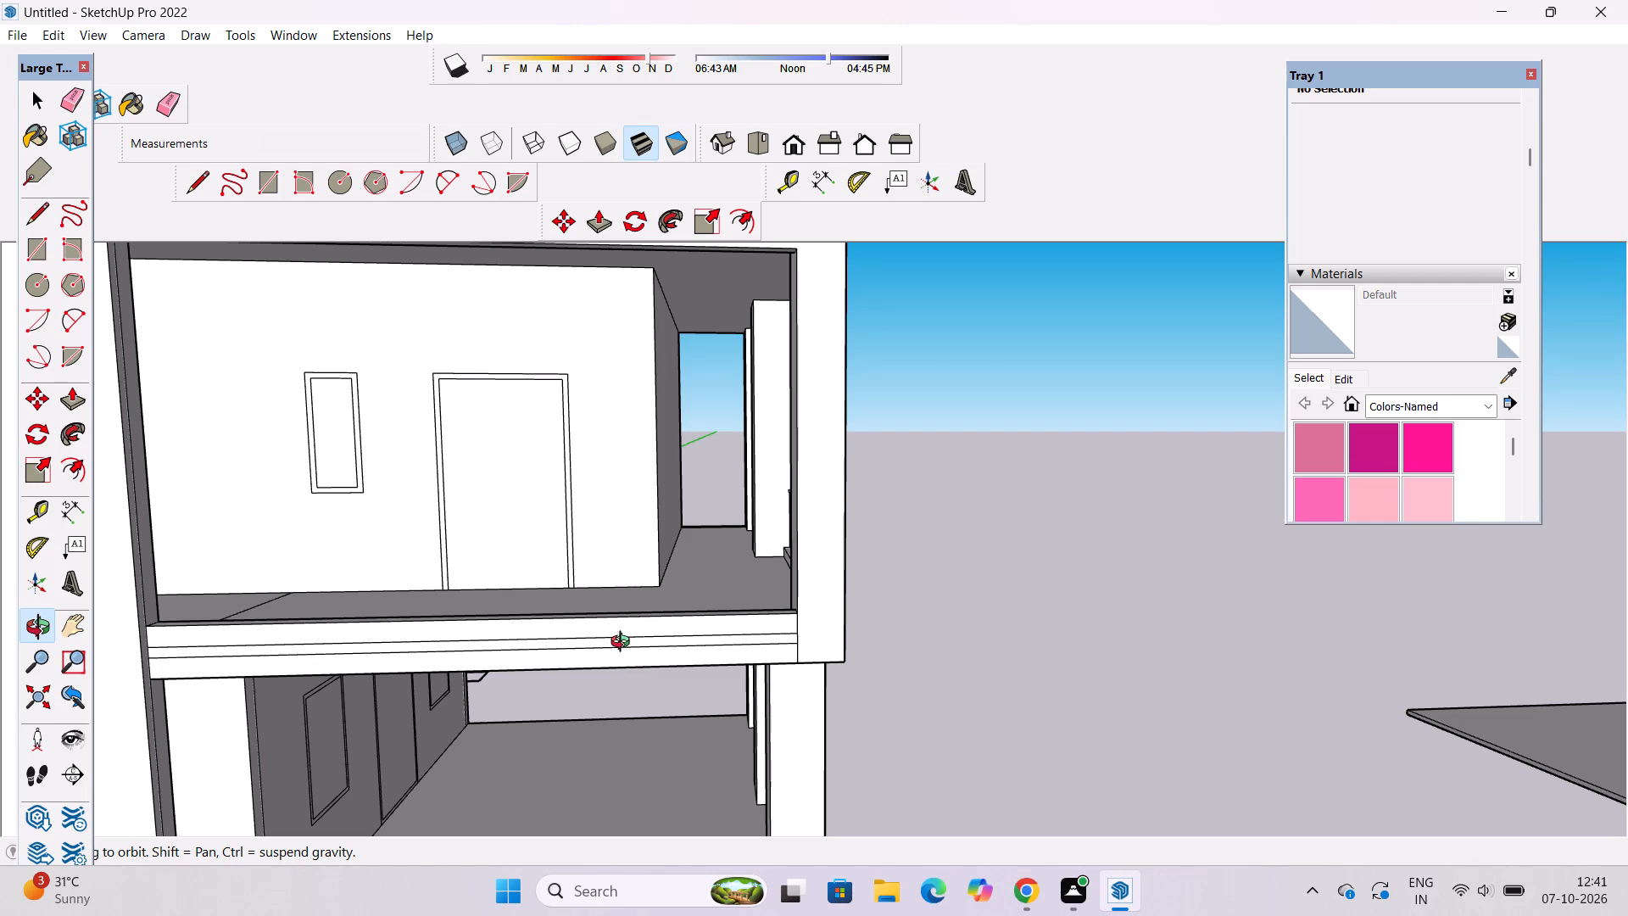
pyautogui.scroll(-3, 624, 644)
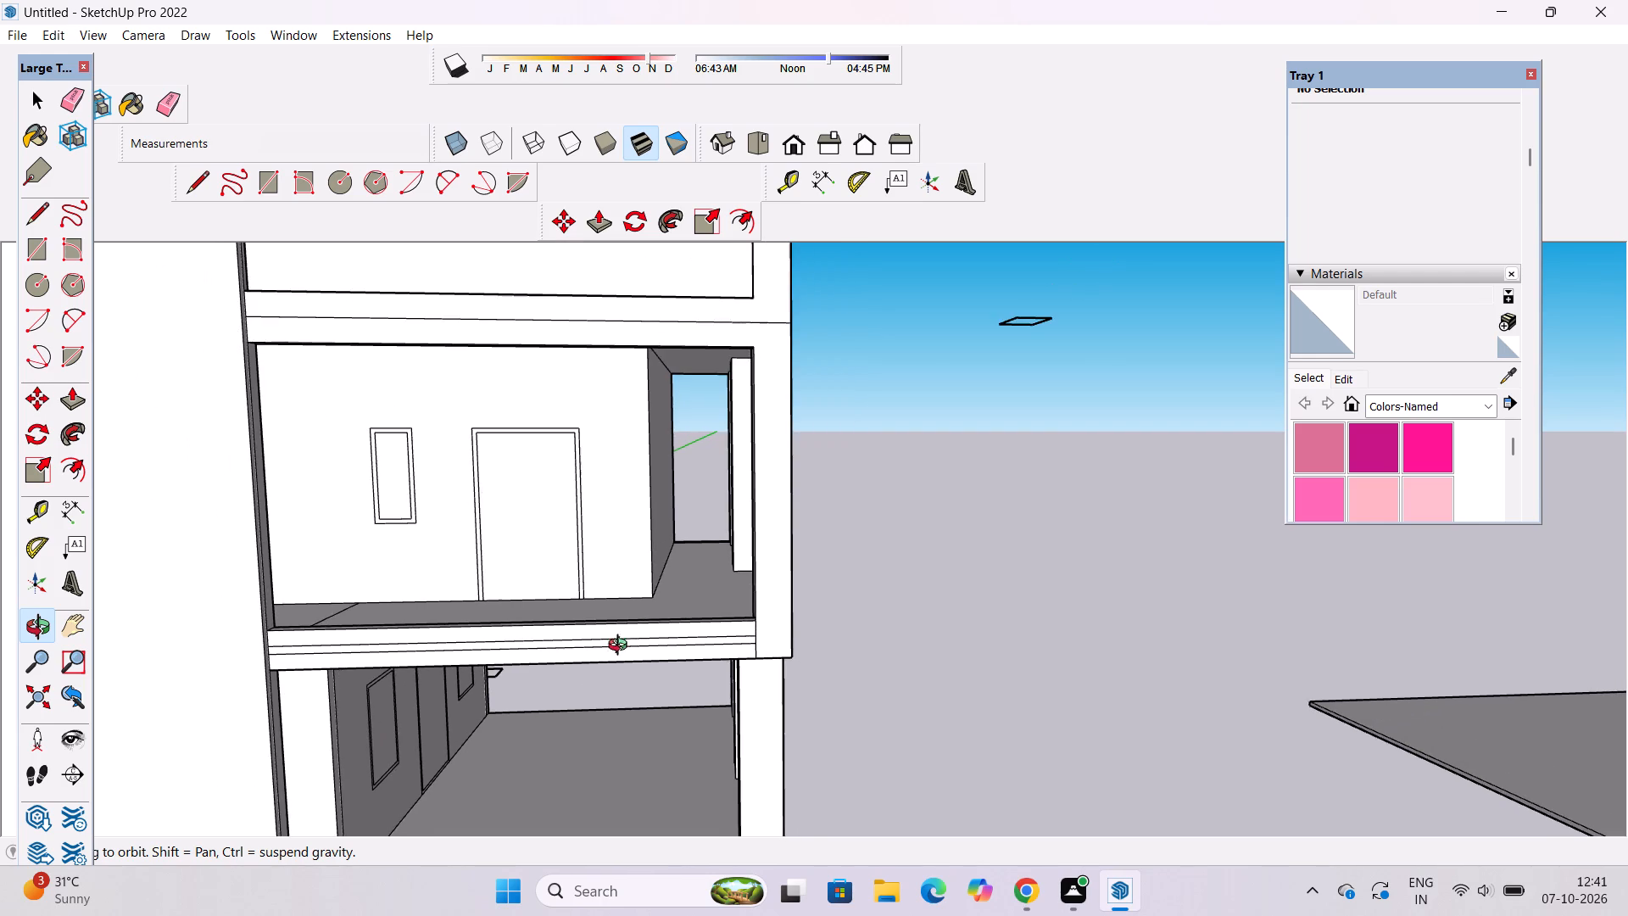
pyautogui.keyDown('shift'); pyautogui.moveTo(620, 648); pyautogui.dragTo(659, 634); pyautogui.keyUp('shift')
pyautogui.moveTo(655, 650); pyautogui.dragTo(646, 702)
pyautogui.scroll(2, 625, 671)
pyautogui.keyDown('shift'); pyautogui.moveTo(622, 671); pyautogui.dragTo(627, 620); pyautogui.keyUp('shift')
pyautogui.moveTo(667, 710); pyautogui.dragTo(691, 751)
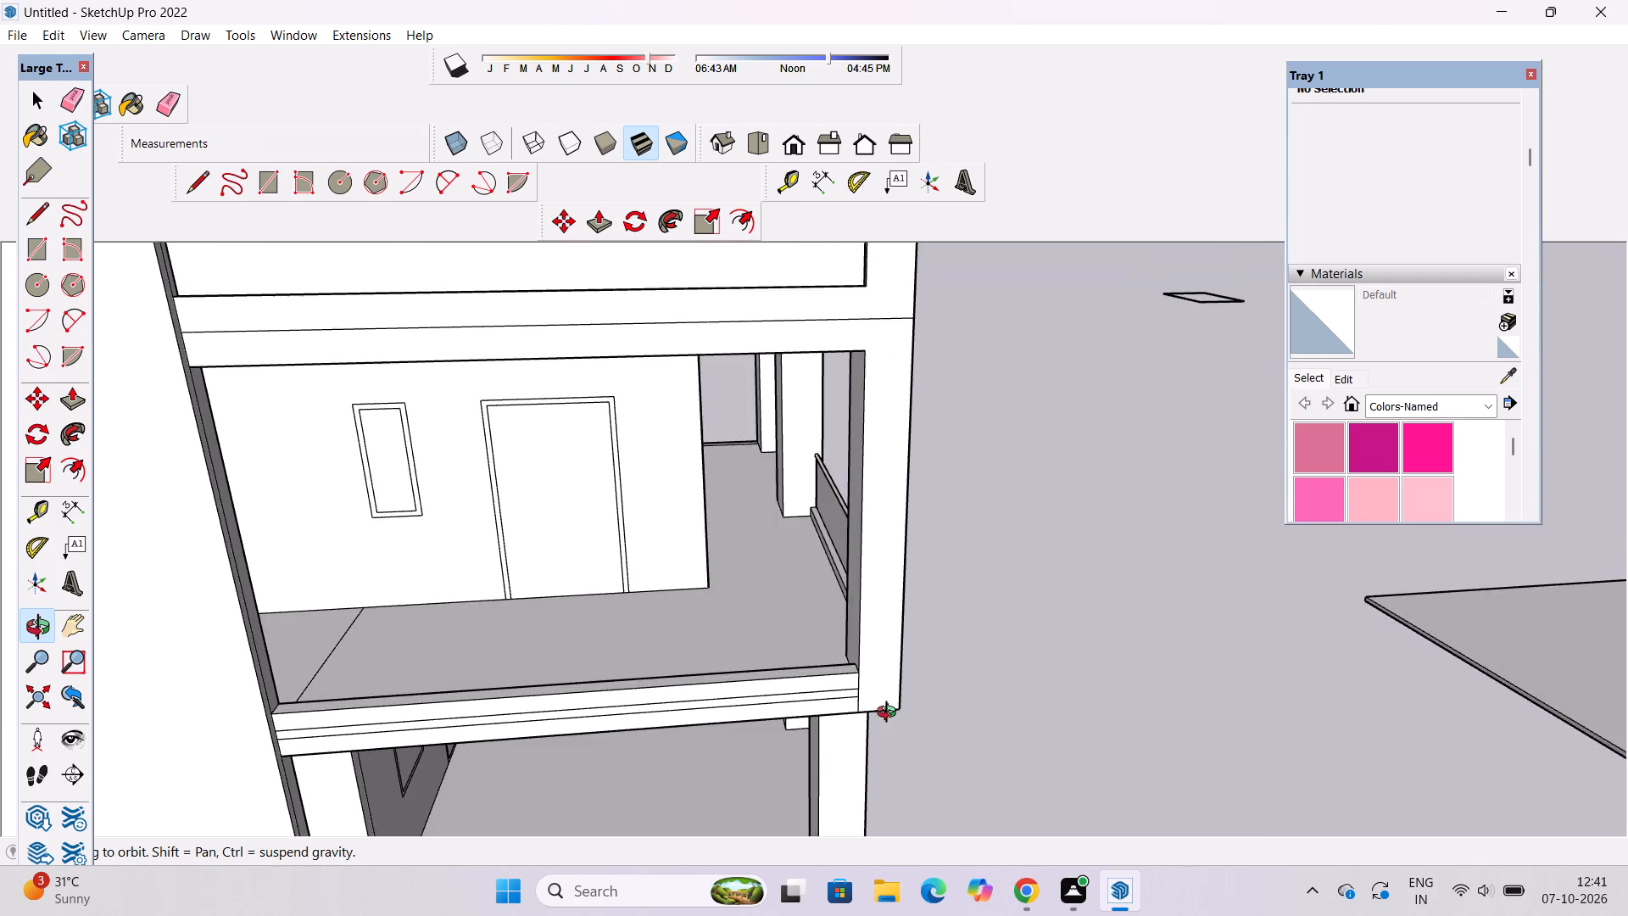
pyautogui.scroll(5, 917, 666)
pyautogui.moveTo(503, 719); pyautogui.dragTo(612, 740)
pyautogui.moveTo(690, 745); pyautogui.dragTo(817, 751)
pyautogui.press('l')
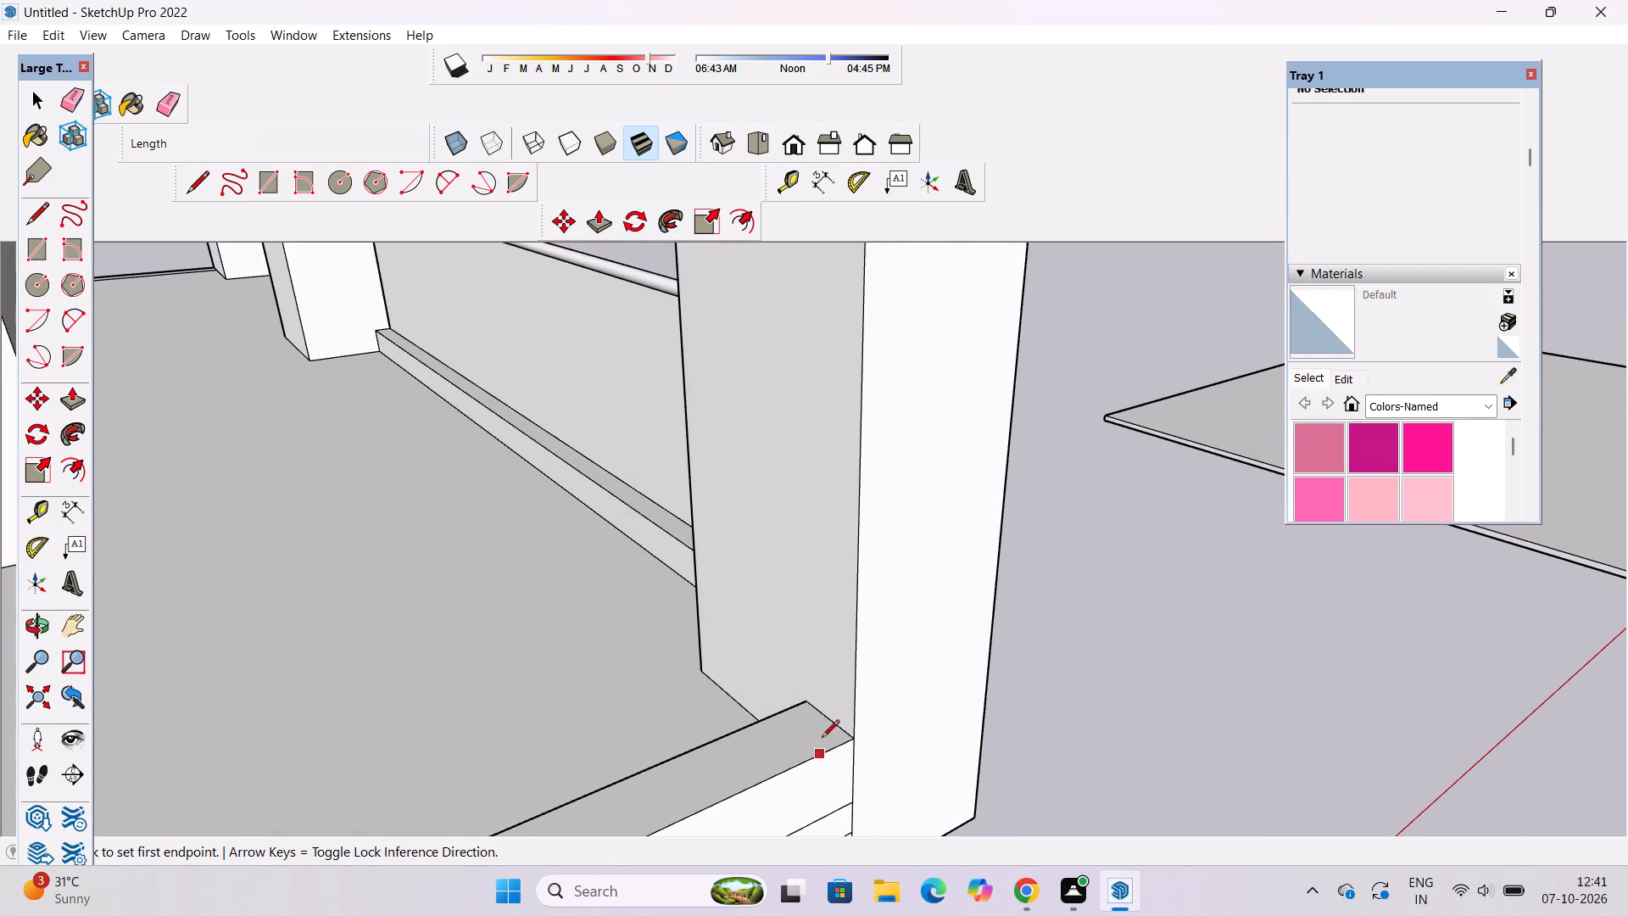
pyautogui.click(830, 718)
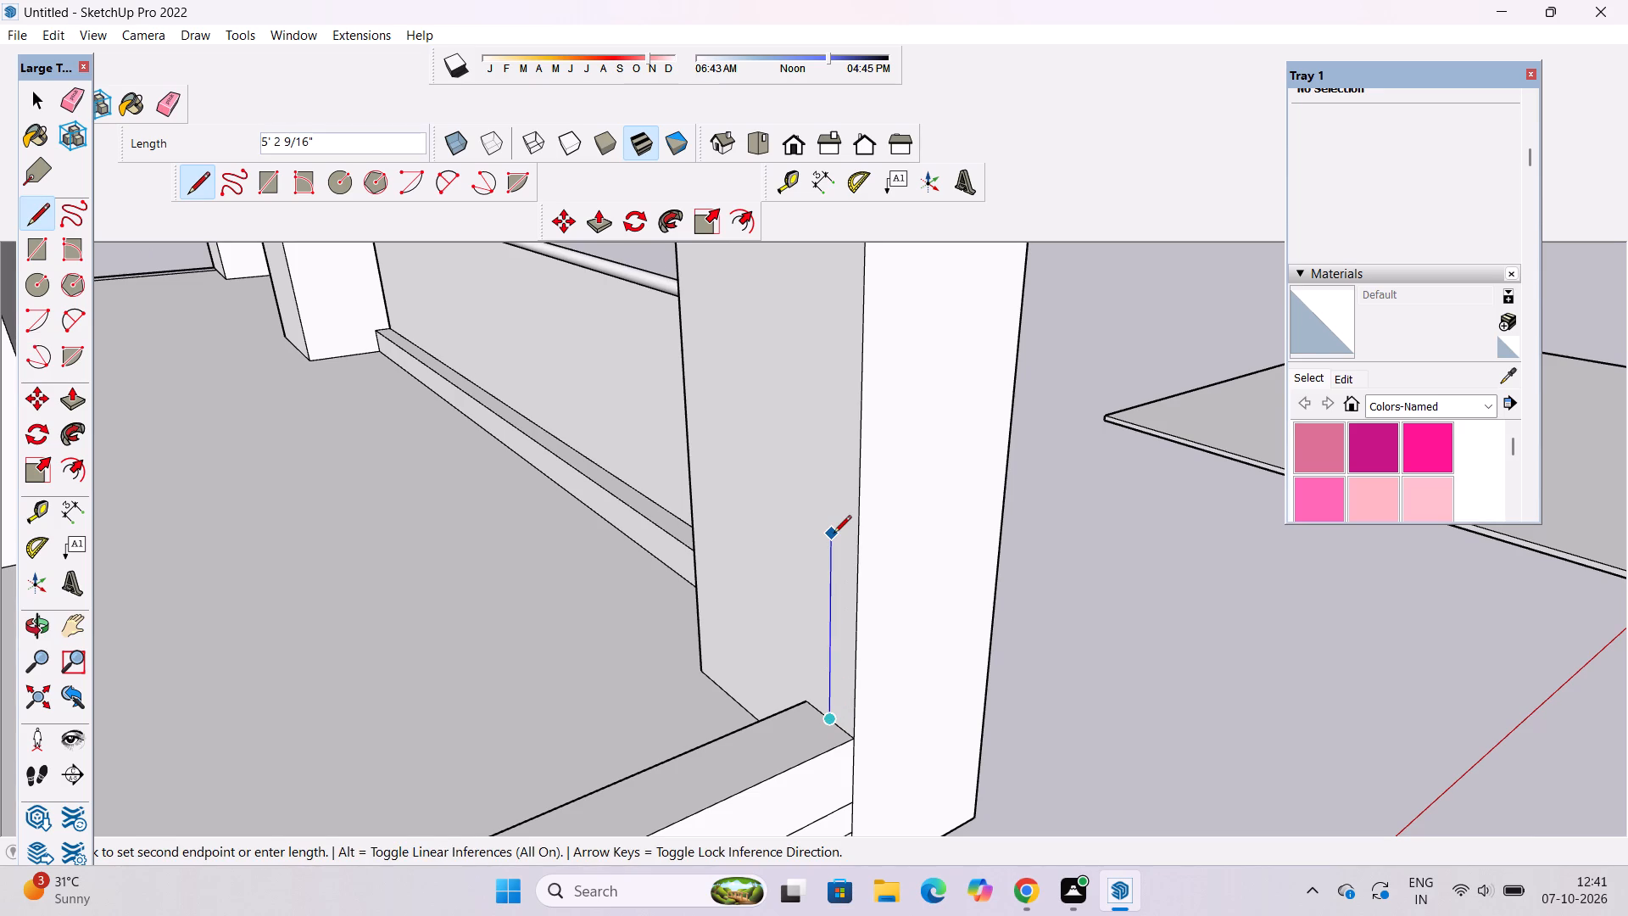
pyautogui.write("9'")
pyautogui.press('Return')
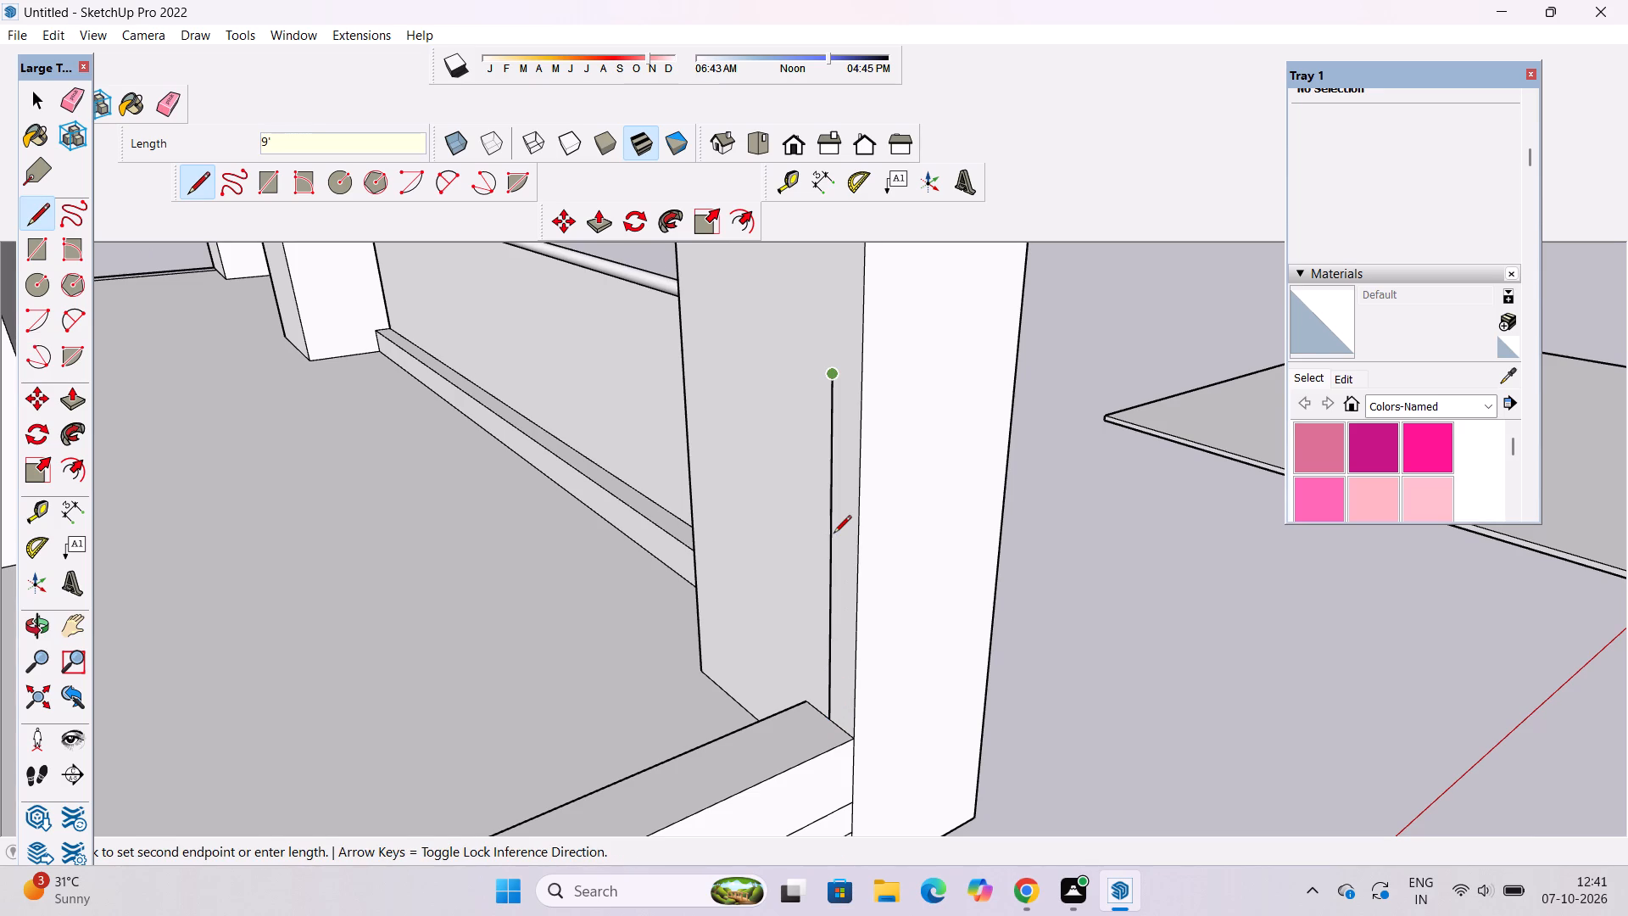
# Complete the parapet face between the columns with a top line about 60' long, a vertical down the opposite column, and a base line along the beam.
pyautogui.press('o')
pyautogui.scroll(-6, 834, 534)
pyautogui.moveTo(831, 651); pyautogui.dragTo(687, 667)
pyautogui.keyDown('shift'); pyautogui.moveTo(696, 629); pyautogui.dragTo(922, 737); pyautogui.keyUp('shift')
pyautogui.scroll(-5, 917, 714)
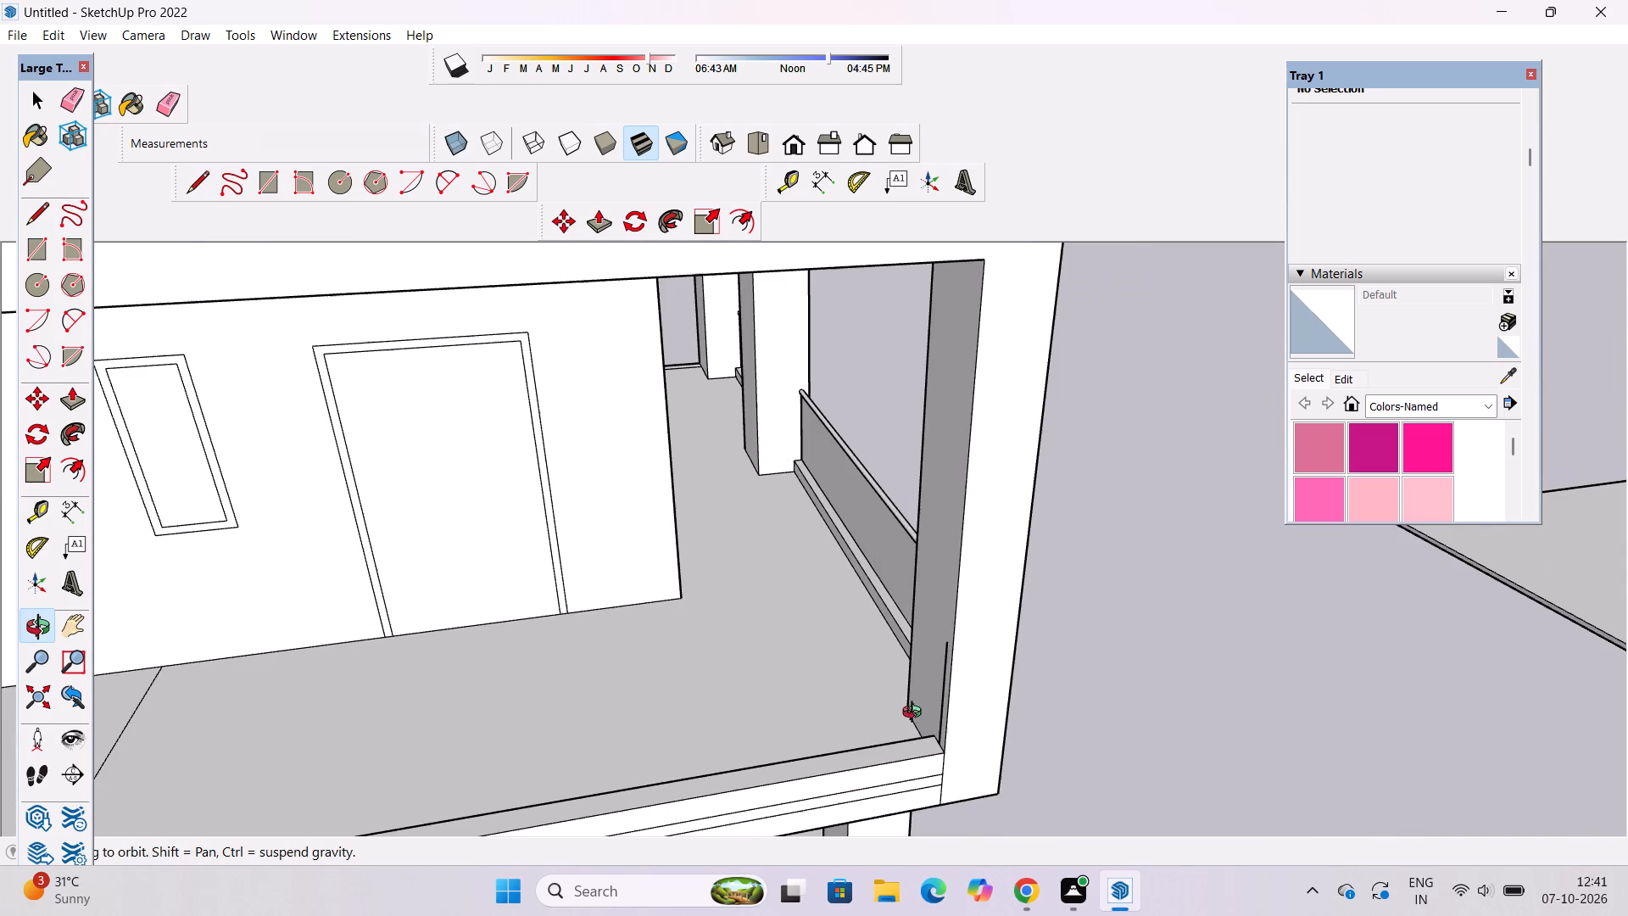
pyautogui.scroll(-1, 916, 714)
pyautogui.moveTo(794, 698); pyautogui.dragTo(606, 688)
pyautogui.keyDown('shift'); pyautogui.moveTo(621, 687); pyautogui.dragTo(846, 697); pyautogui.keyUp('shift')
pyautogui.moveTo(755, 714); pyautogui.dragTo(859, 711)
pyautogui.moveTo(859, 711); pyautogui.dragTo(906, 714)
pyautogui.press('l')
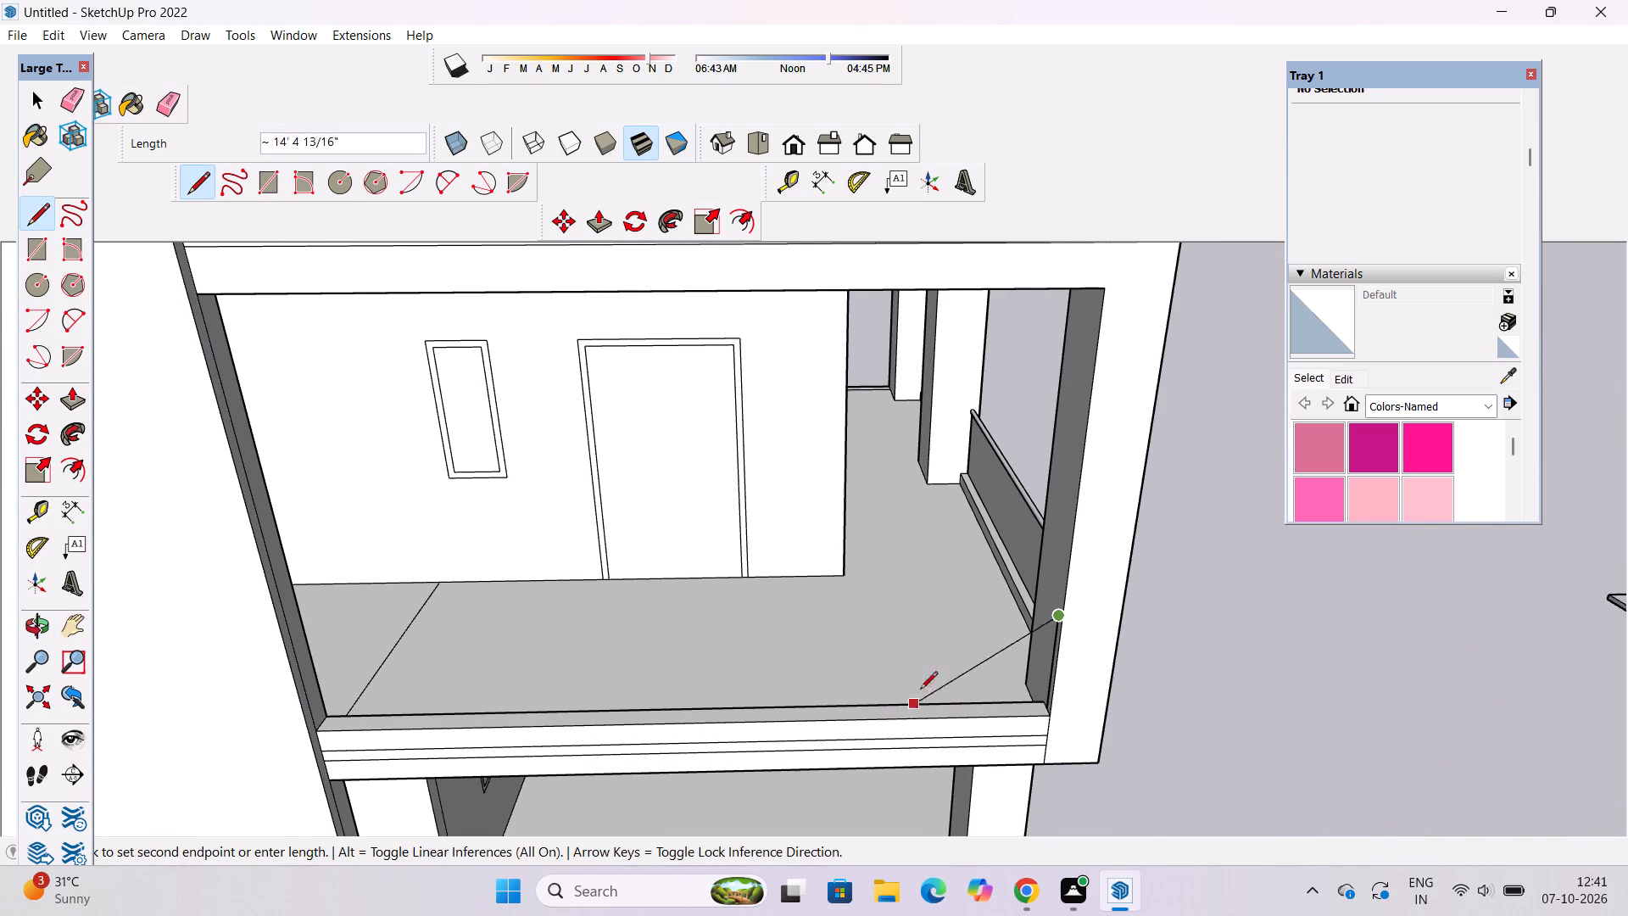
pyautogui.click(293, 628)
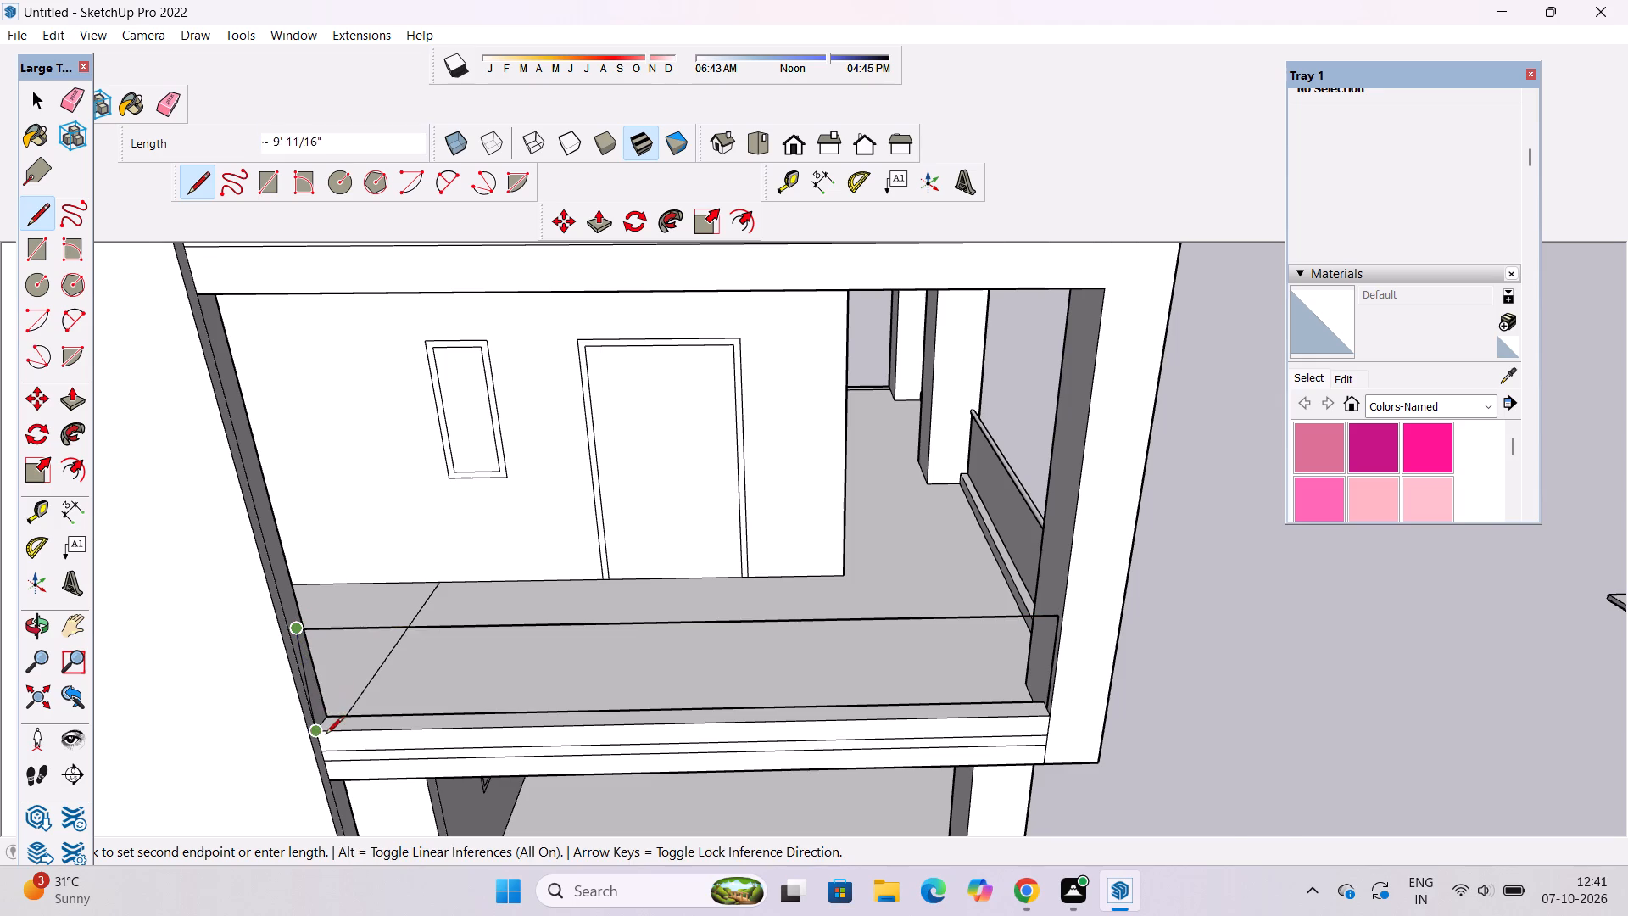
pyautogui.scroll(8, 326, 735)
pyautogui.click(321, 714)
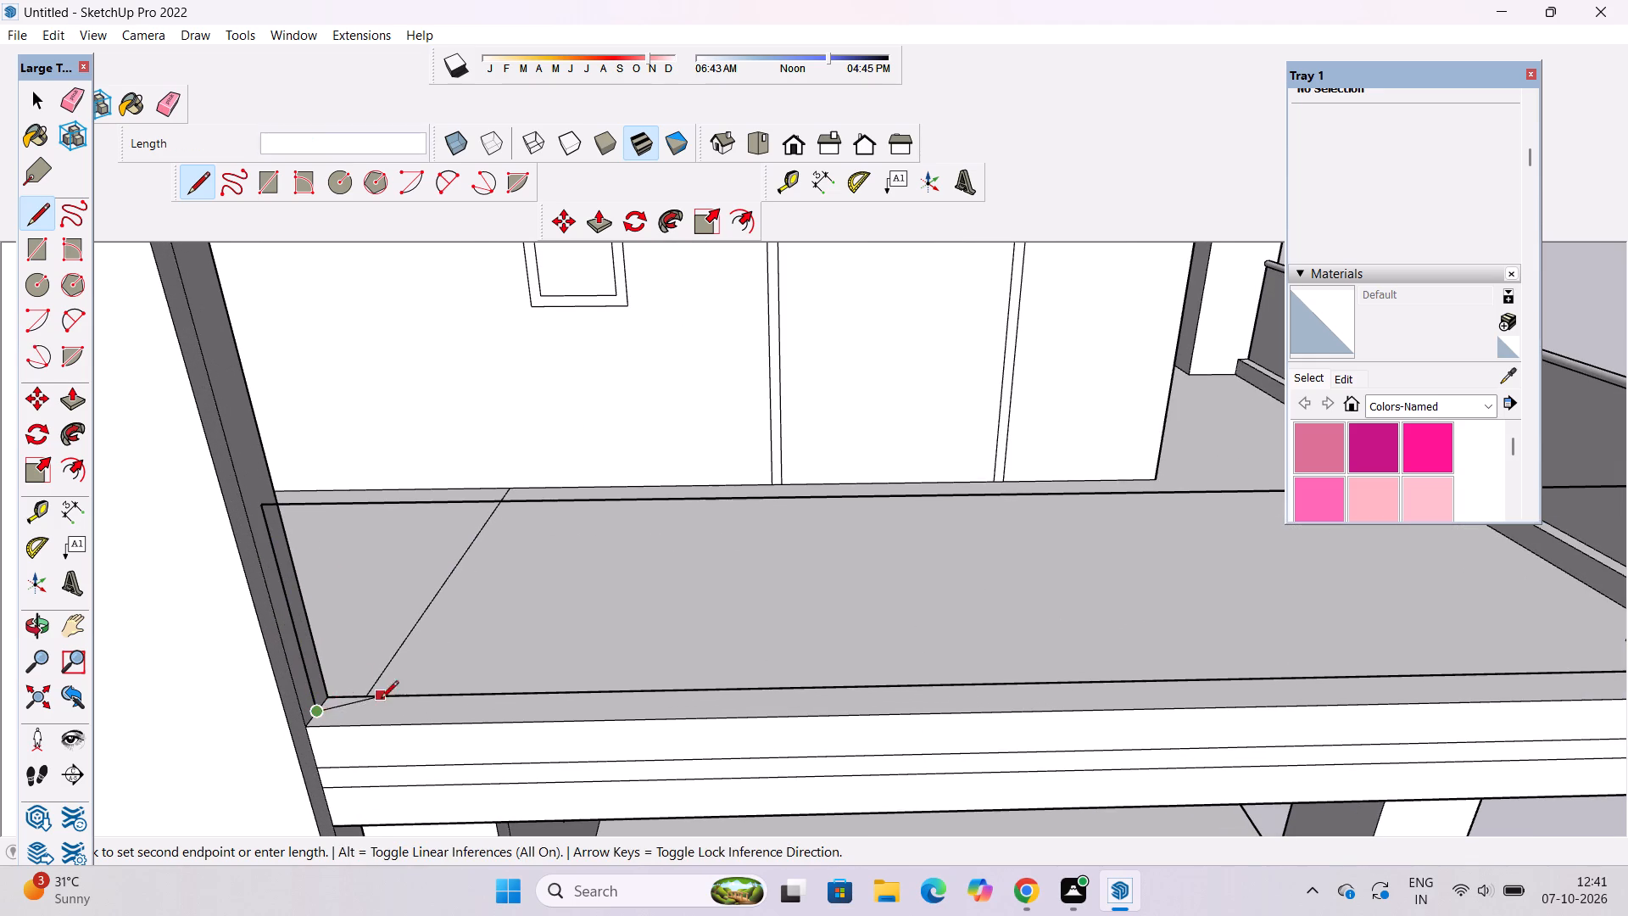
pyautogui.scroll(-6, 325, 688)
pyautogui.scroll(4, 1196, 687)
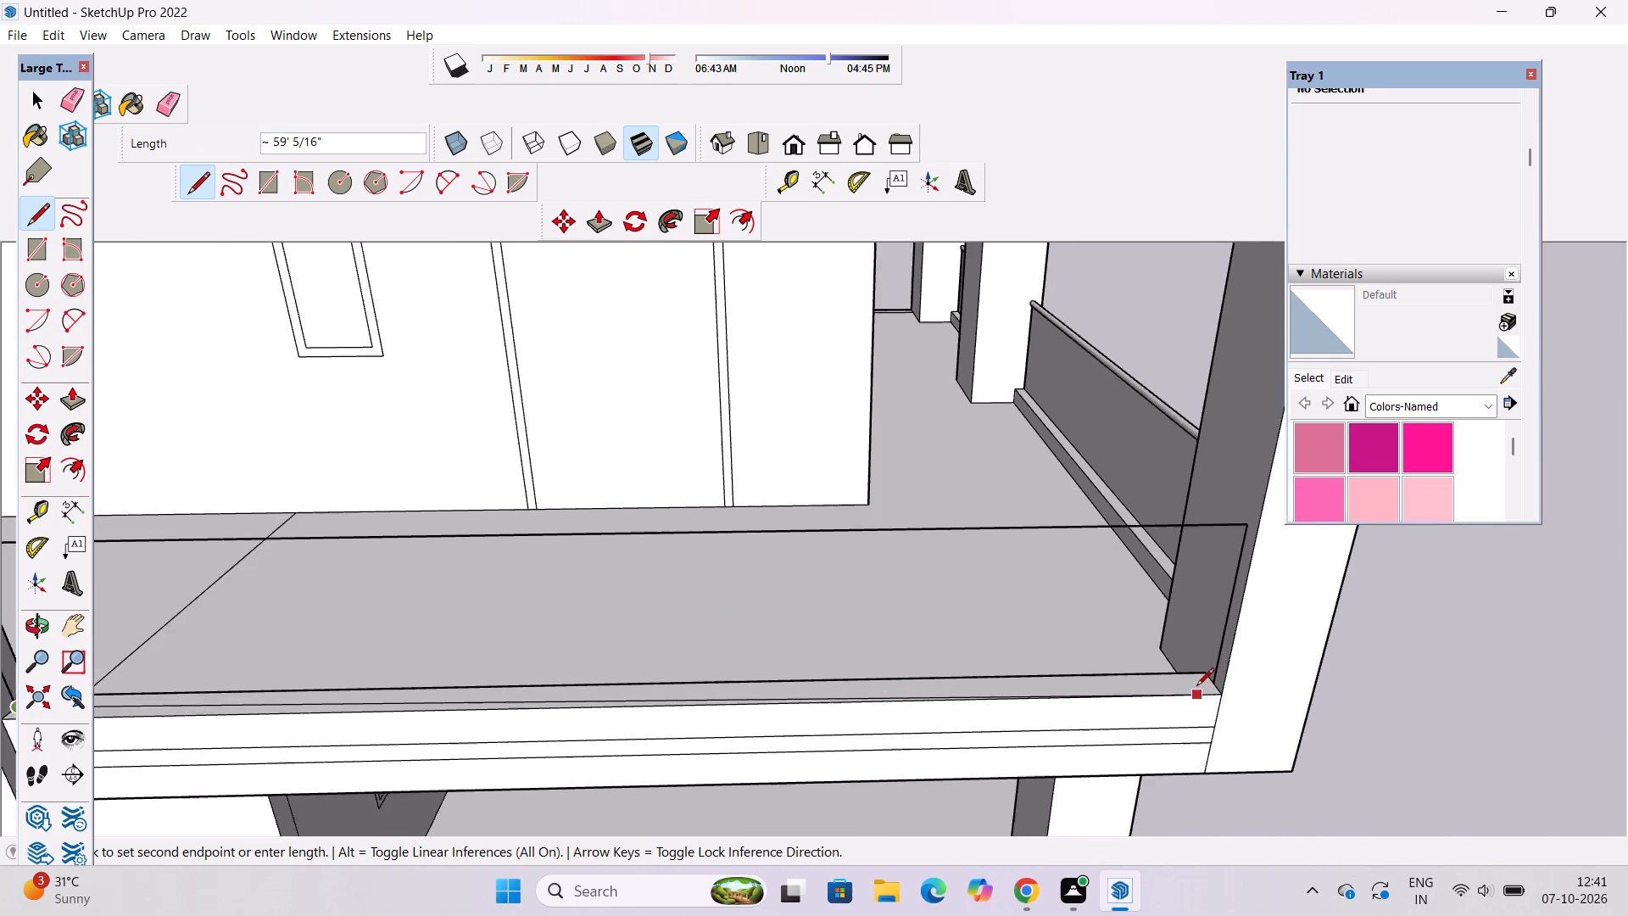
pyautogui.scroll(4, 1196, 687)
pyautogui.click(1221, 680)
pyautogui.press('space')
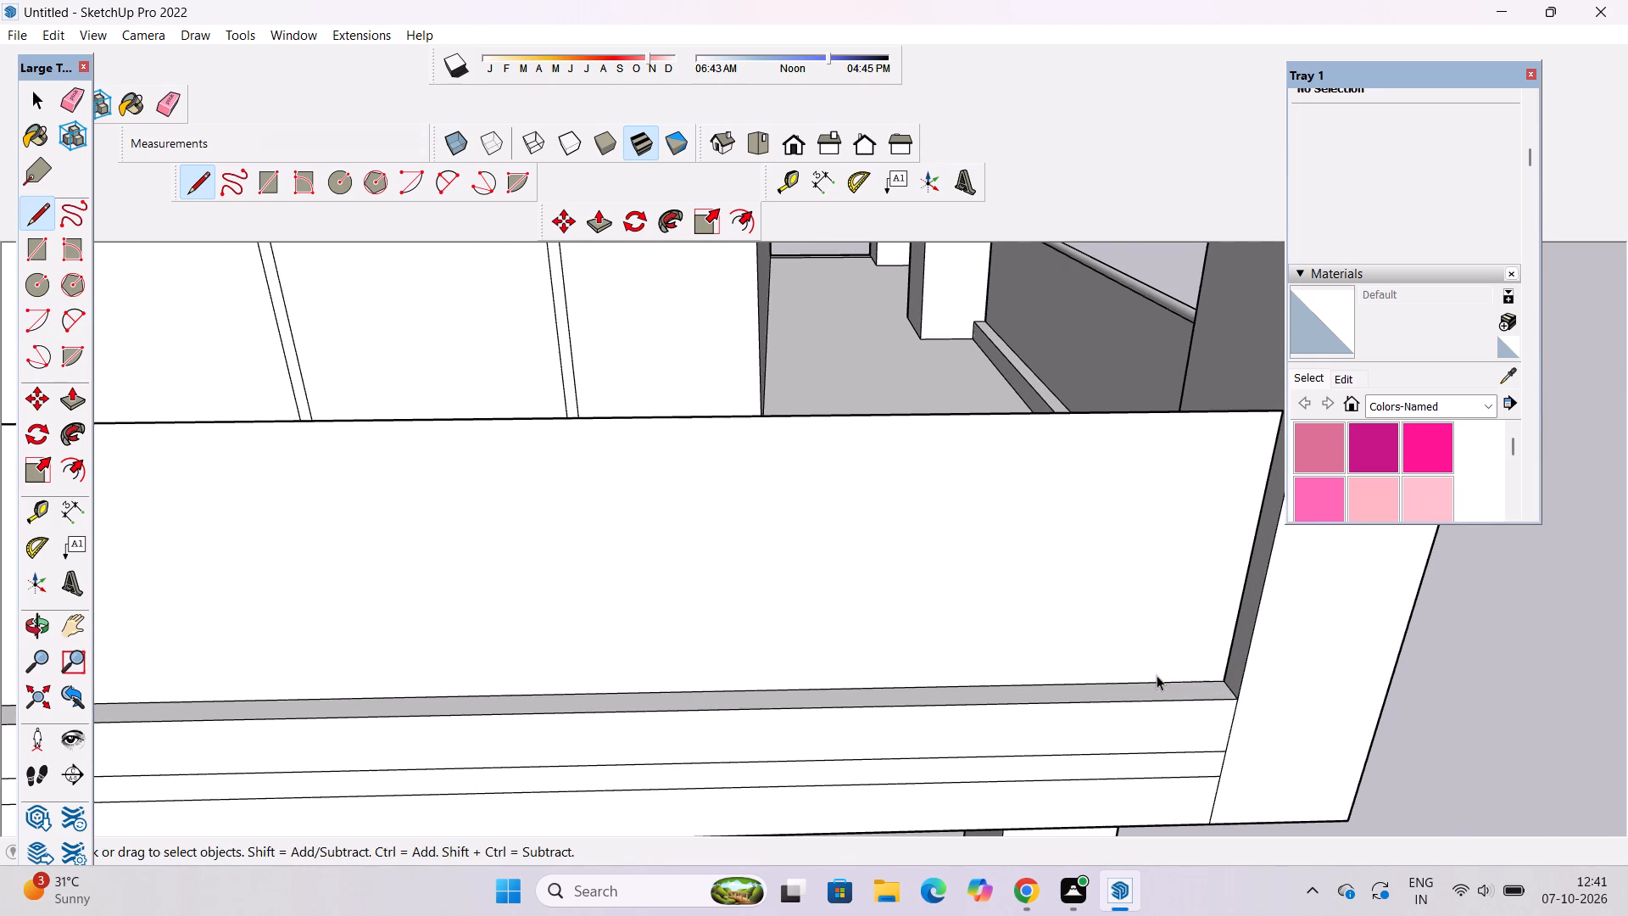
# Draw a circle of 3" radius on the corner column's inner face, centred on the new parapet face's upper corner.
pyautogui.press('o')
pyautogui.scroll(-4, 686, 639)
pyautogui.moveTo(589, 682); pyautogui.dragTo(800, 722)
pyautogui.keyDown('shift'); pyautogui.moveTo(758, 704); pyautogui.dragTo(719, 685); pyautogui.keyUp('shift')
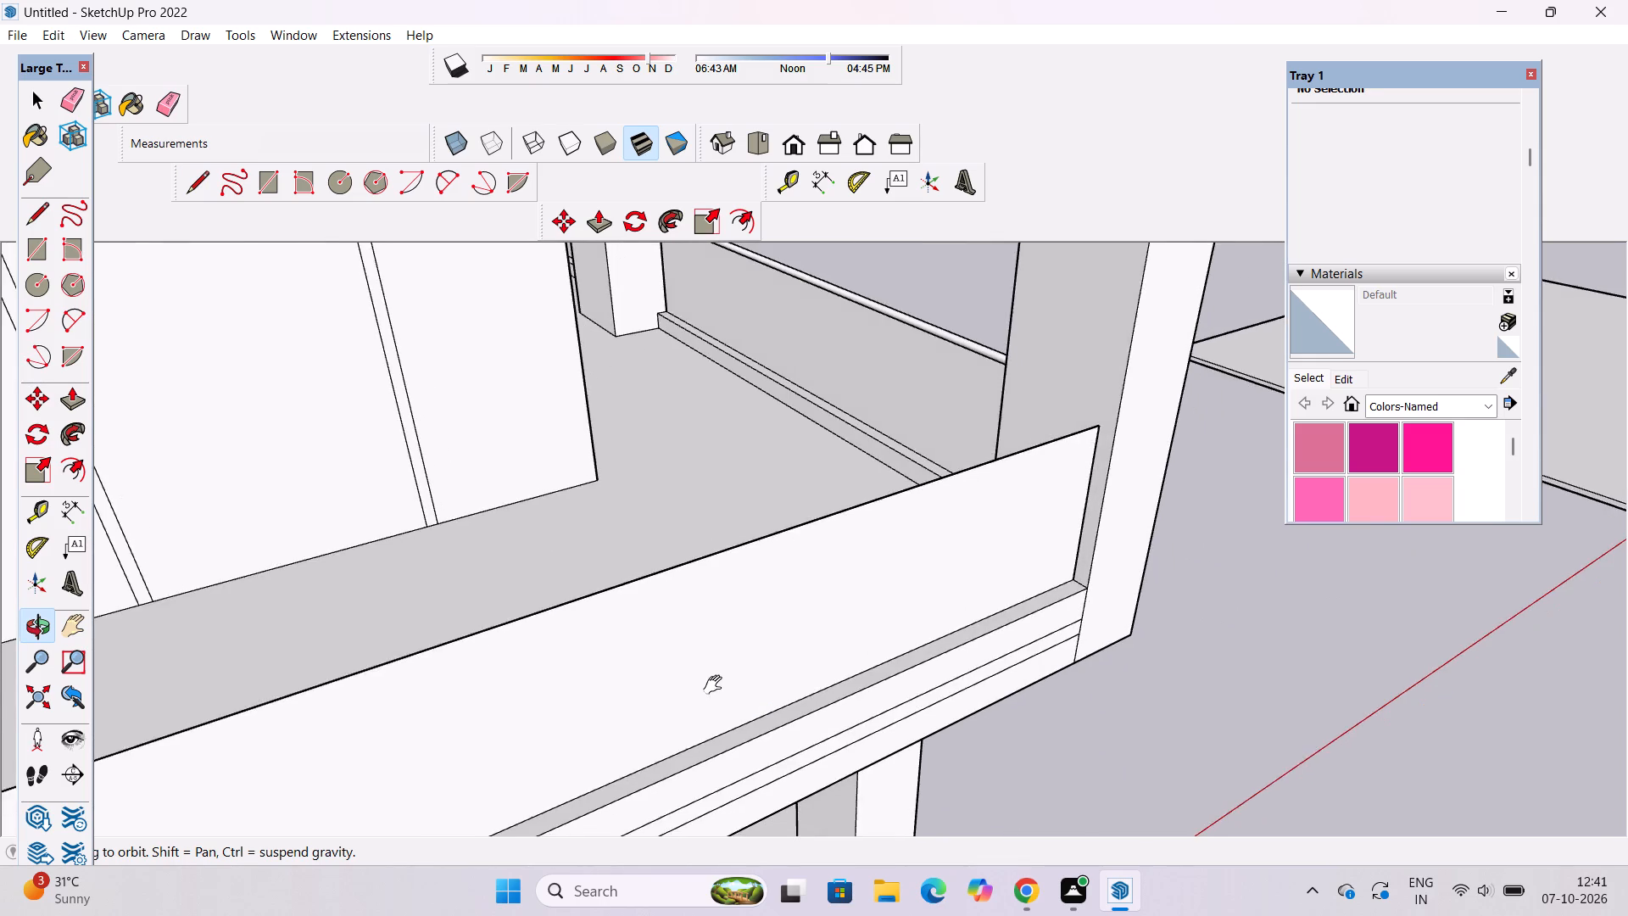
pyautogui.keyDown('shift'); pyautogui.scroll(-4, 716, 685); pyautogui.keyUp('shift')
pyautogui.keyDown('shift'); pyautogui.moveTo(683, 677); pyautogui.dragTo(644, 701); pyautogui.keyUp('shift')
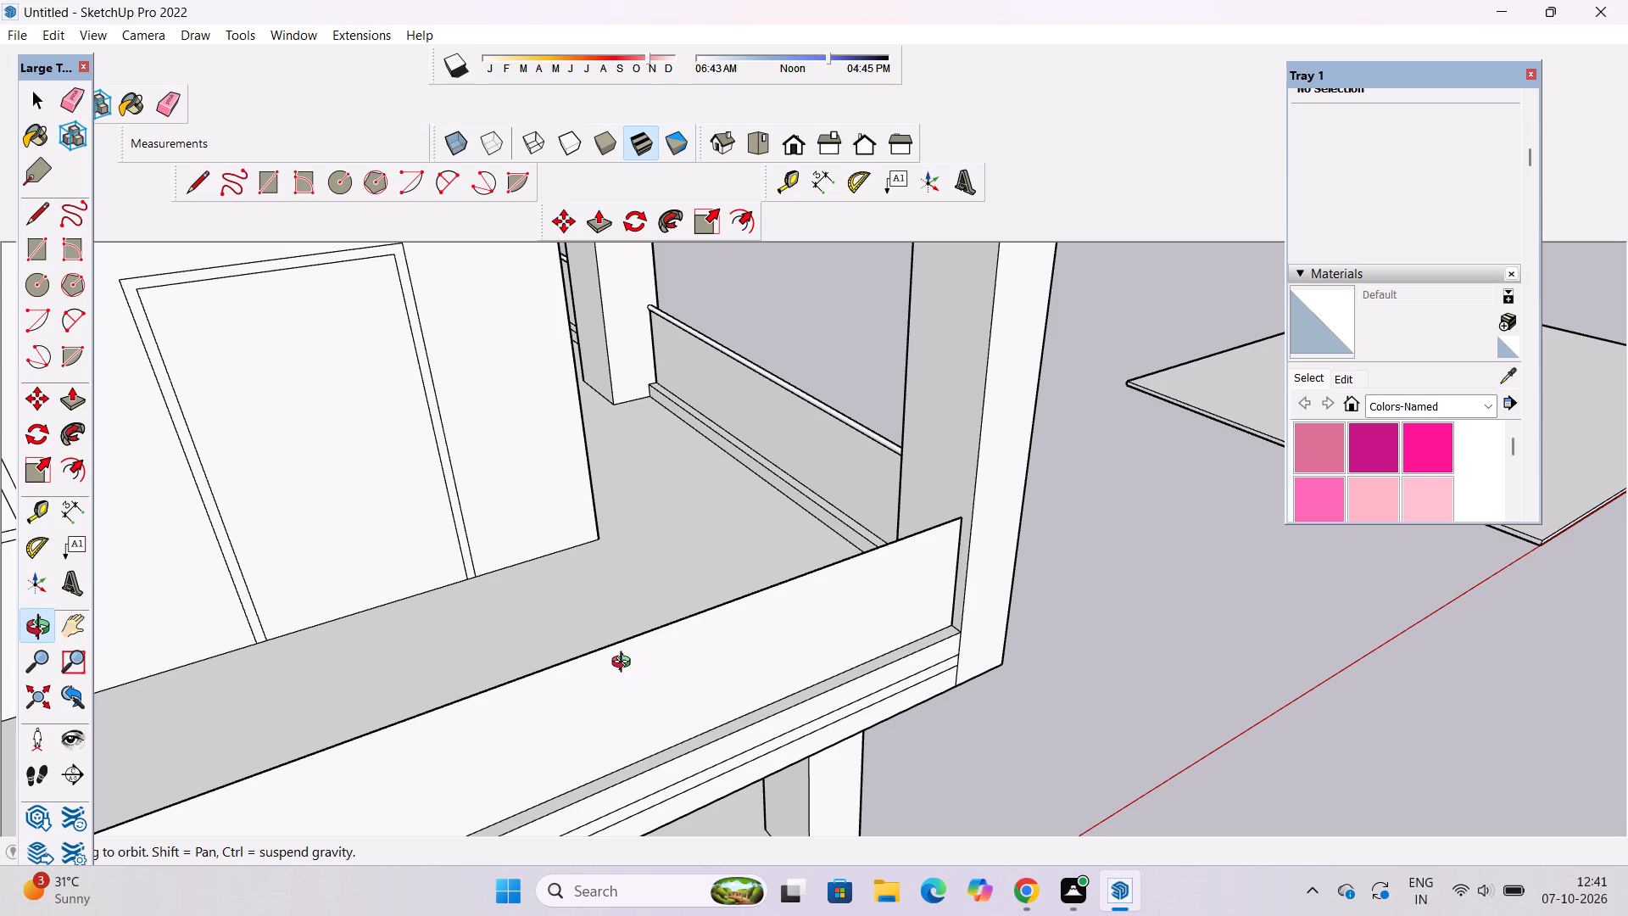
pyautogui.scroll(-2, 641, 652)
pyautogui.keyDown('shift'); pyautogui.moveTo(648, 645); pyautogui.dragTo(667, 669); pyautogui.keyUp('shift')
pyautogui.scroll(4, 943, 600)
pyautogui.moveTo(924, 592); pyautogui.dragTo(905, 607)
pyautogui.moveTo(825, 632); pyautogui.dragTo(922, 630)
pyautogui.keyDown('shift'); pyautogui.moveTo(963, 575); pyautogui.dragTo(893, 619); pyautogui.keyUp('shift')
pyautogui.keyDown('shift'); pyautogui.moveTo(874, 637); pyautogui.dragTo(815, 683); pyautogui.keyUp('shift')
pyautogui.keyDown('shift'); pyautogui.moveTo(853, 661); pyautogui.dragTo(849, 673); pyautogui.keyUp('shift')
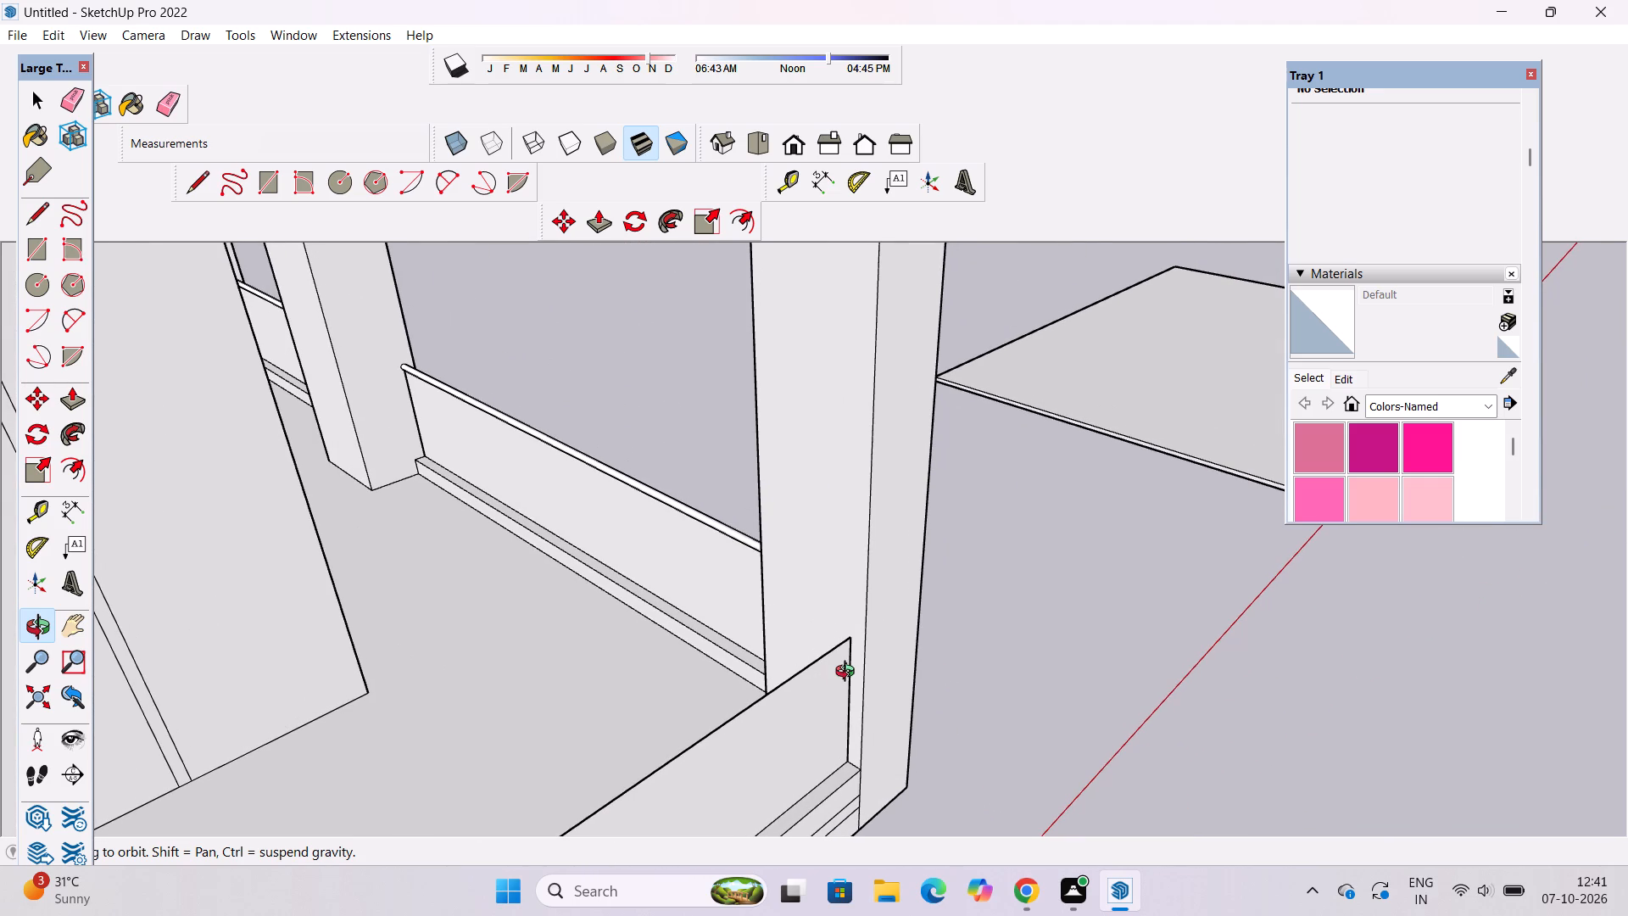
pyautogui.keyDown('shift'); pyautogui.moveTo(849, 673); pyautogui.dragTo(833, 689); pyautogui.keyUp('shift')
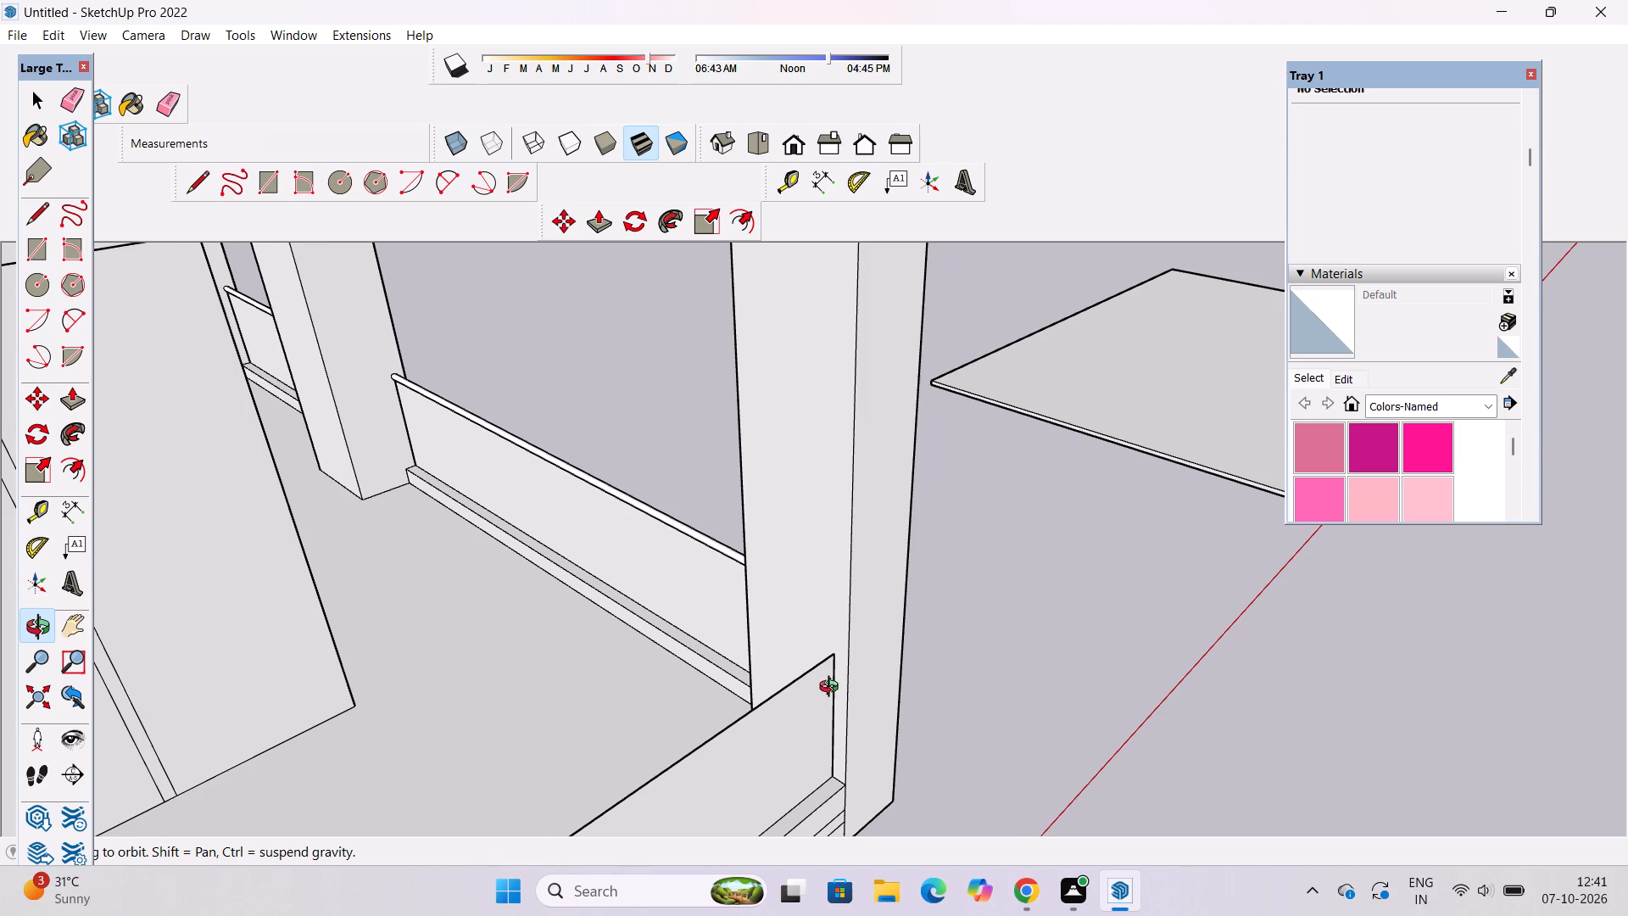
pyautogui.keyDown('shift'); pyautogui.click(833, 689); pyautogui.keyUp('shift')
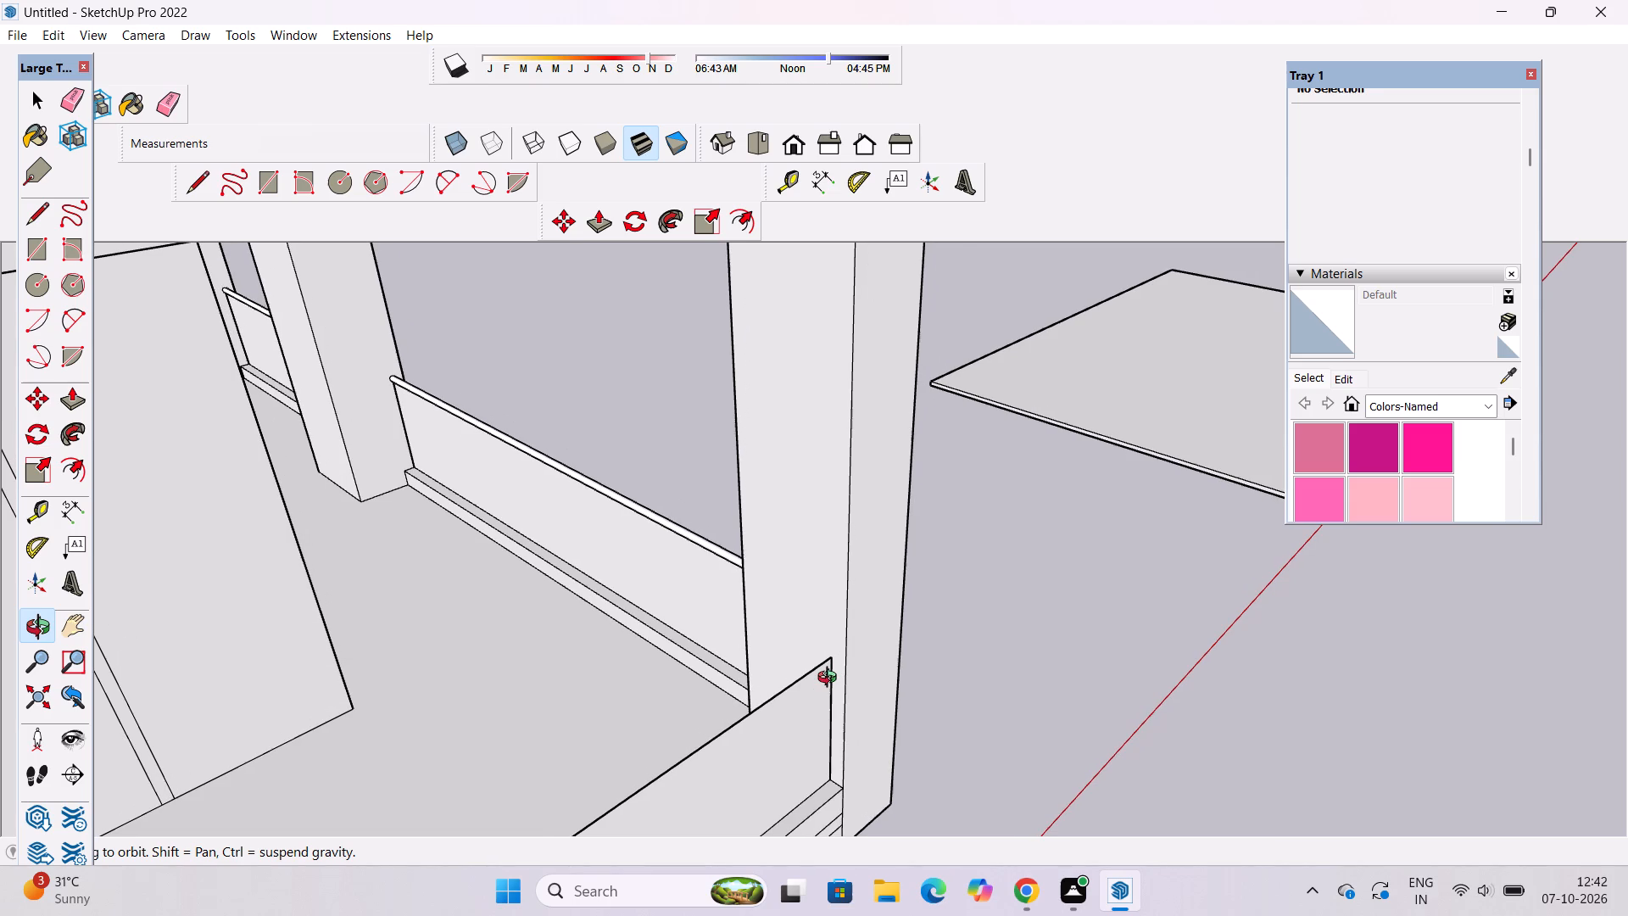
pyautogui.keyDown('shift'); pyautogui.moveTo(834, 656); pyautogui.dragTo(815, 673); pyautogui.keyUp('shift')
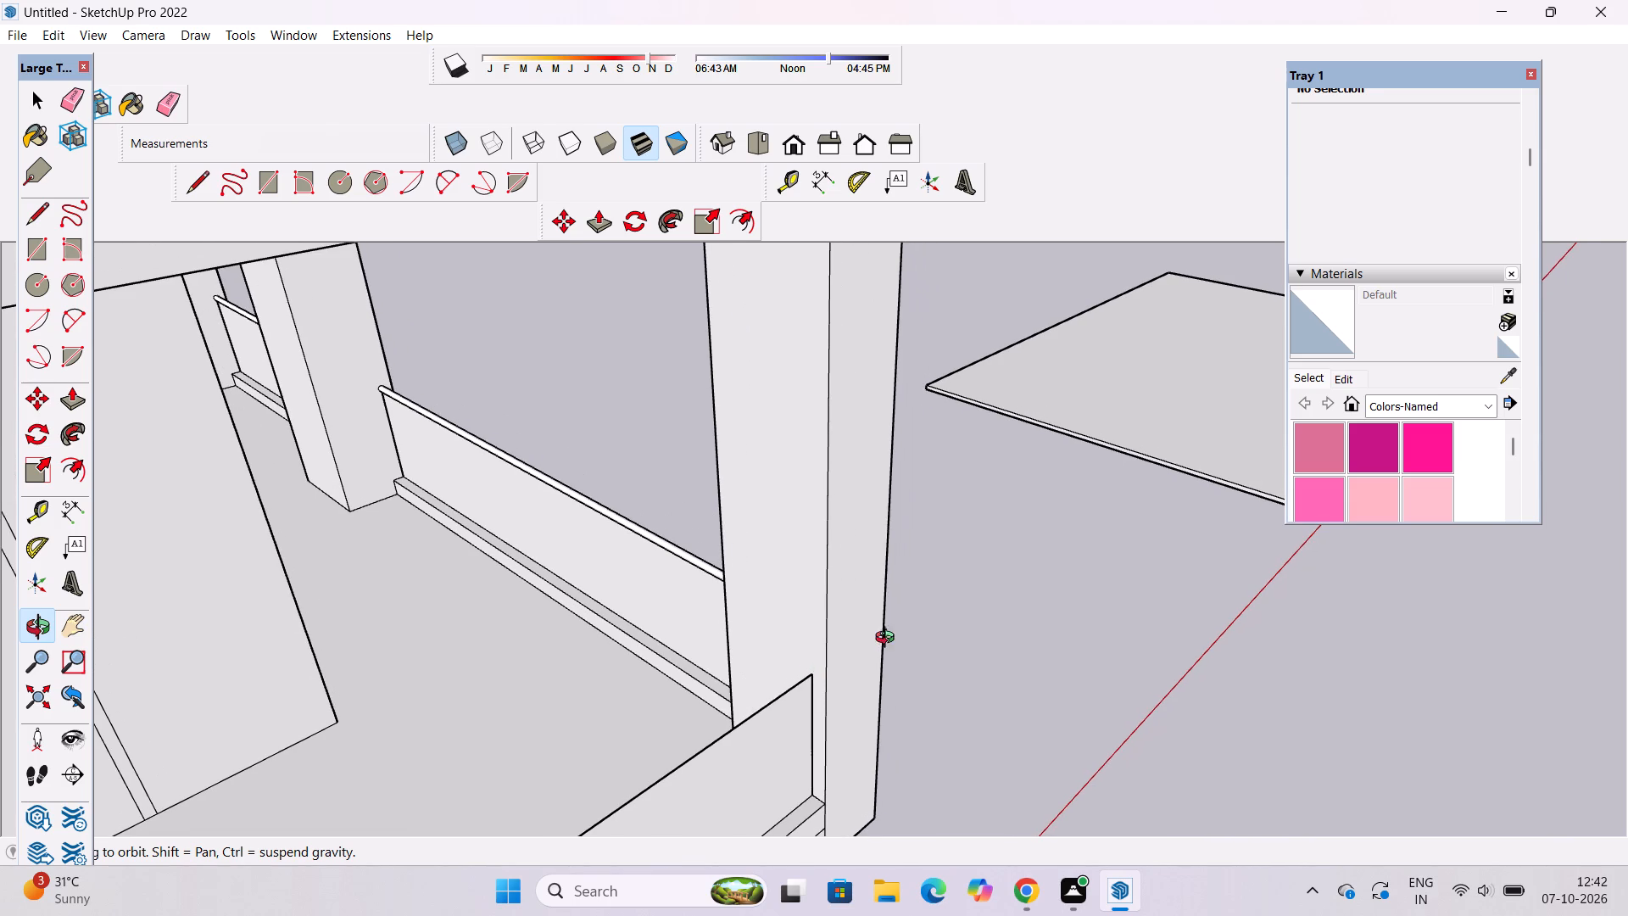
pyautogui.keyDown('shift'); pyautogui.moveTo(889, 640); pyautogui.dragTo(841, 670); pyautogui.keyUp('shift')
pyautogui.keyDown('shift'); pyautogui.moveTo(758, 734); pyautogui.dragTo(778, 693); pyautogui.keyUp('shift')
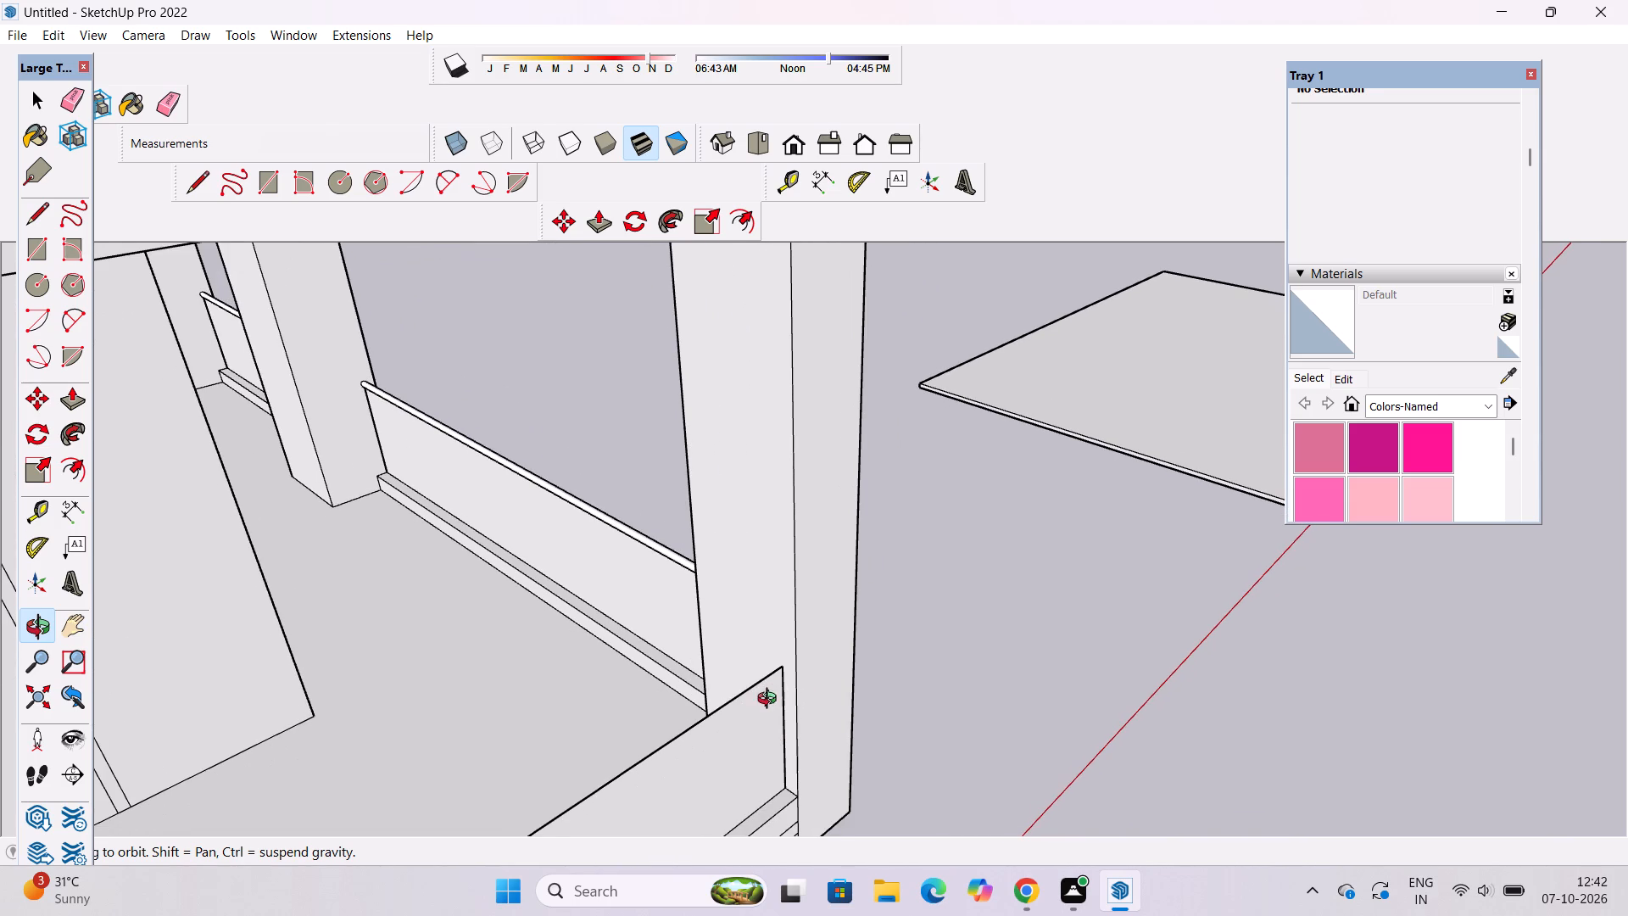
pyautogui.keyDown('shift'); pyautogui.moveTo(771, 701); pyautogui.dragTo(779, 690); pyautogui.keyUp('shift')
pyautogui.keyDown('shift'); pyautogui.scroll(1, 784, 675); pyautogui.keyUp('shift')
pyautogui.keyDown('shift'); pyautogui.moveTo(784, 678); pyautogui.dragTo(783, 690); pyautogui.keyUp('shift')
pyautogui.keyDown('shift'); pyautogui.click(783, 690); pyautogui.keyUp('shift')
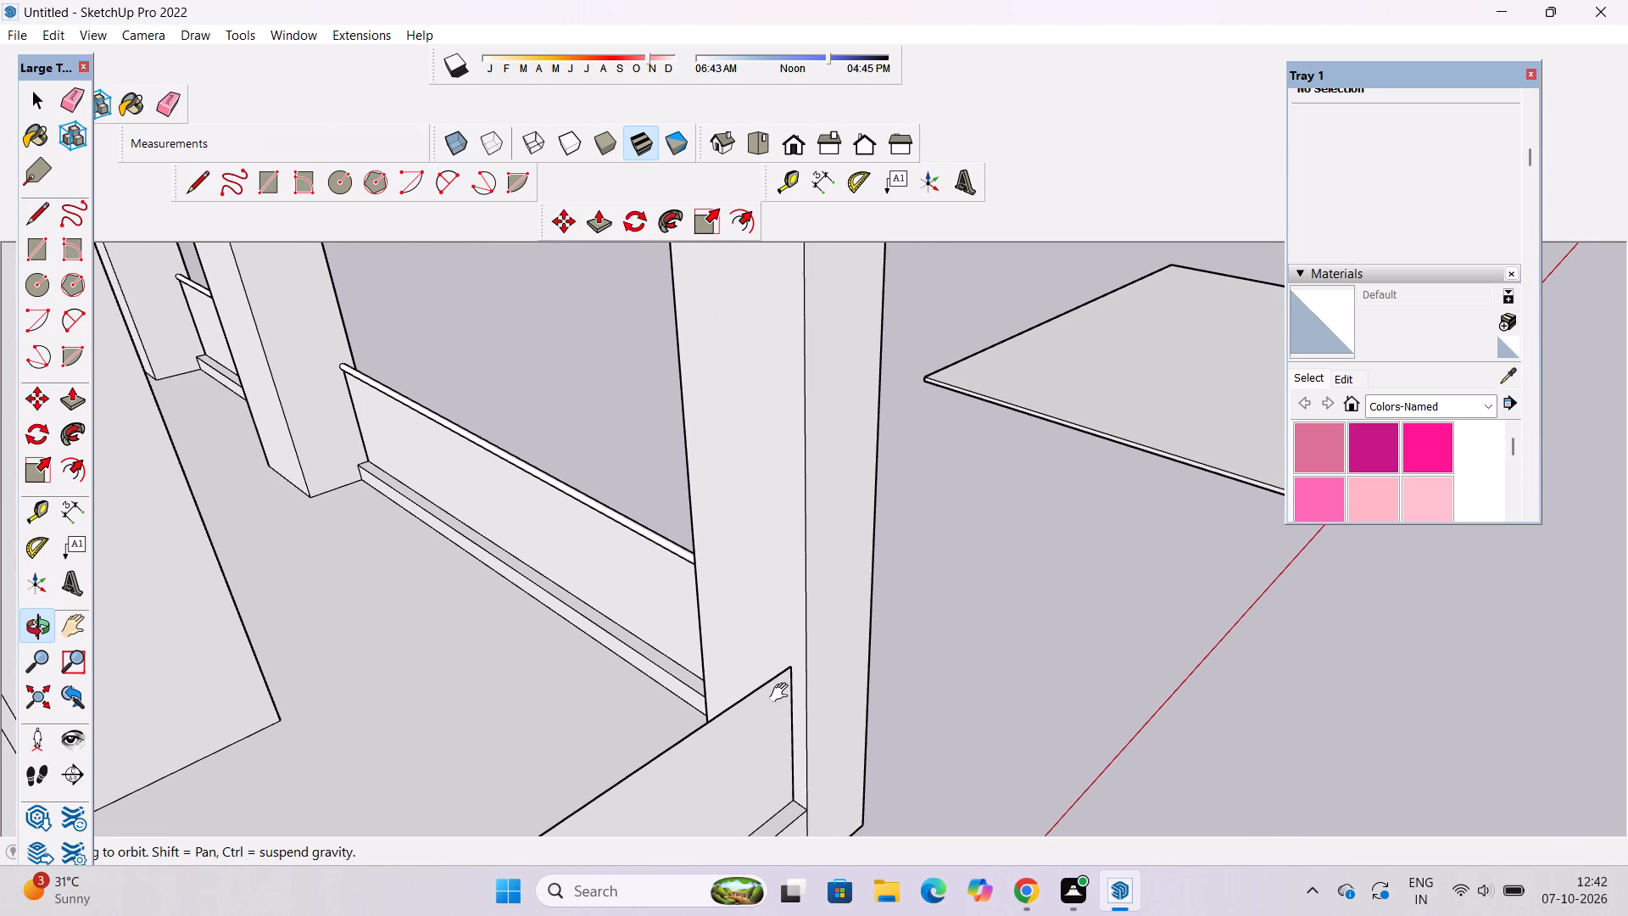
pyautogui.moveTo(783, 693); pyautogui.dragTo(791, 679)
pyautogui.press('c')
pyautogui.scroll(10, 777, 681)
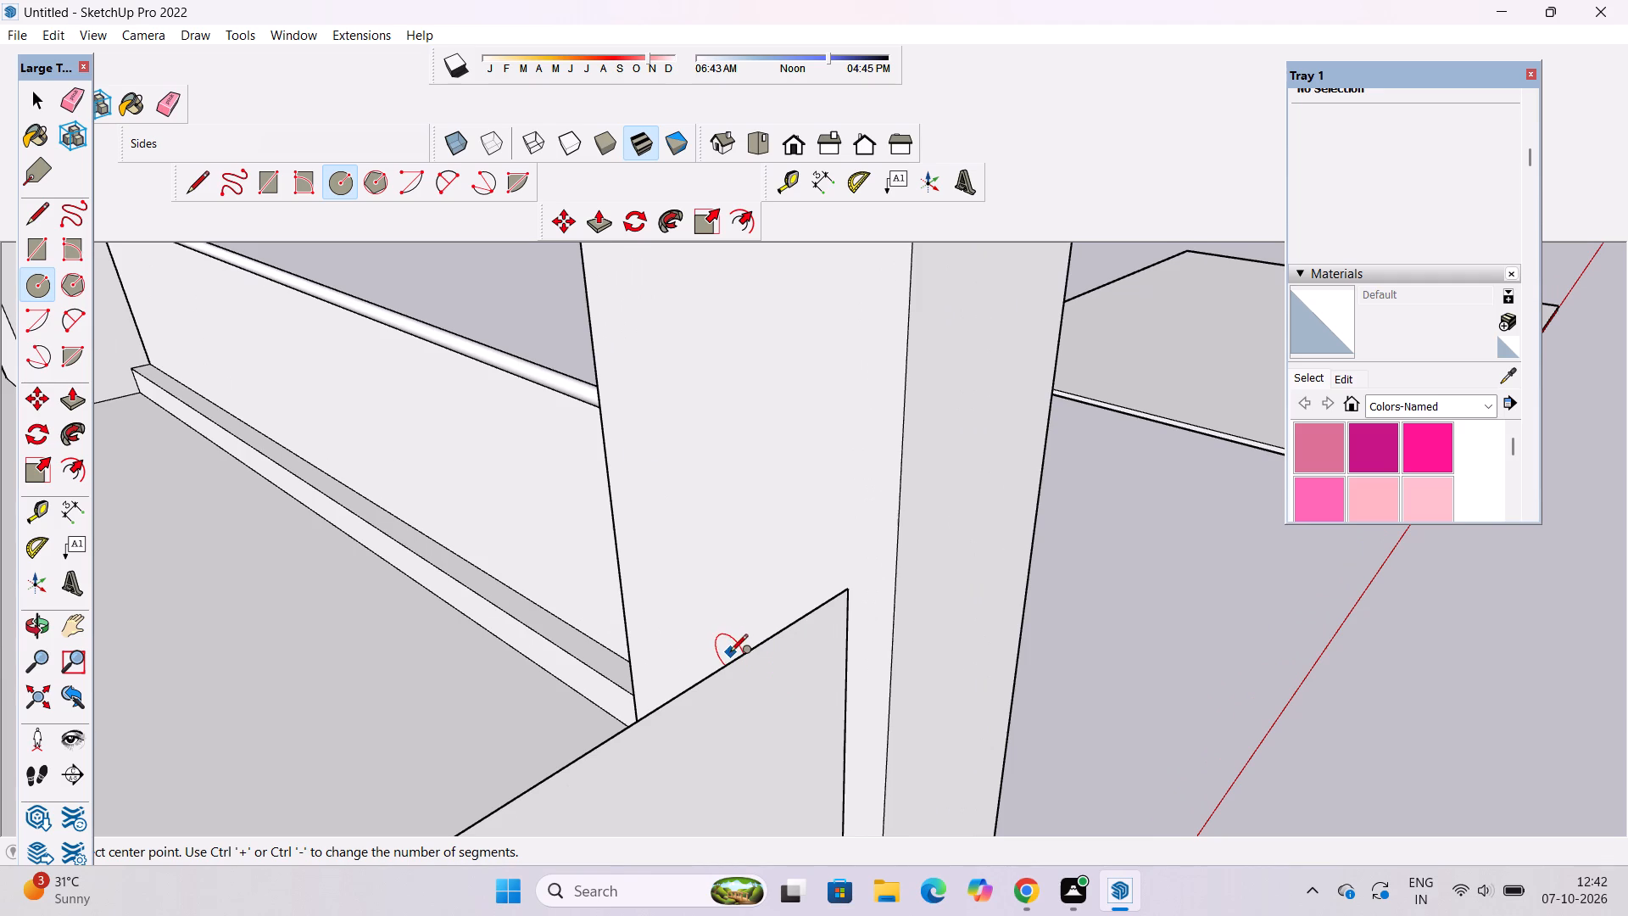
pyautogui.scroll(-1, 729, 654)
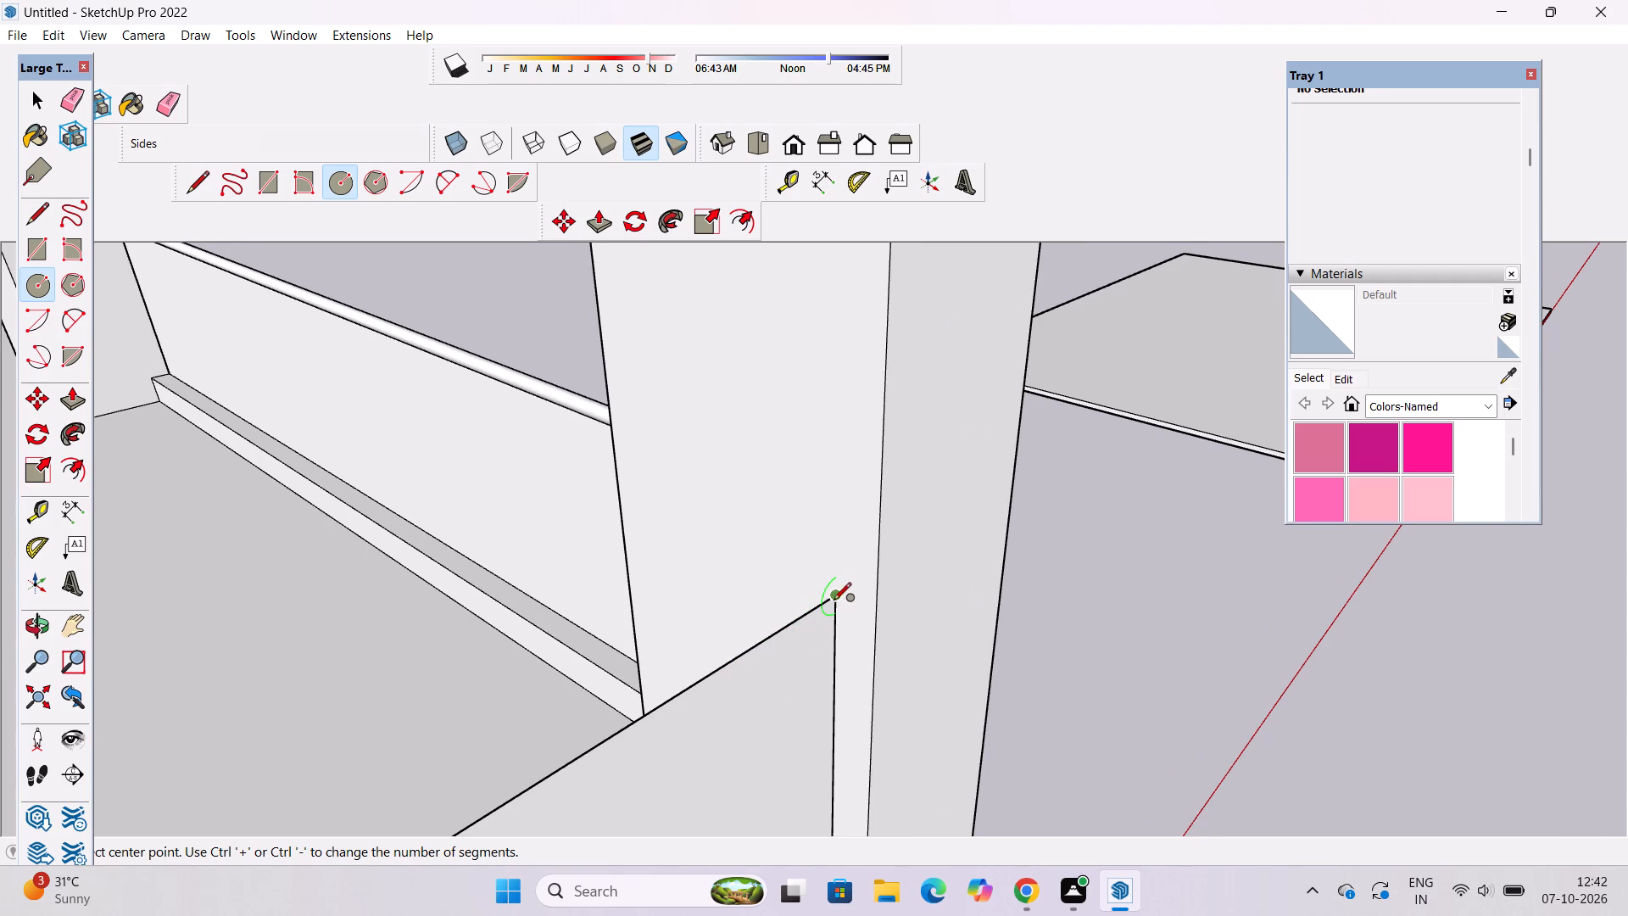
pyautogui.click(834, 595)
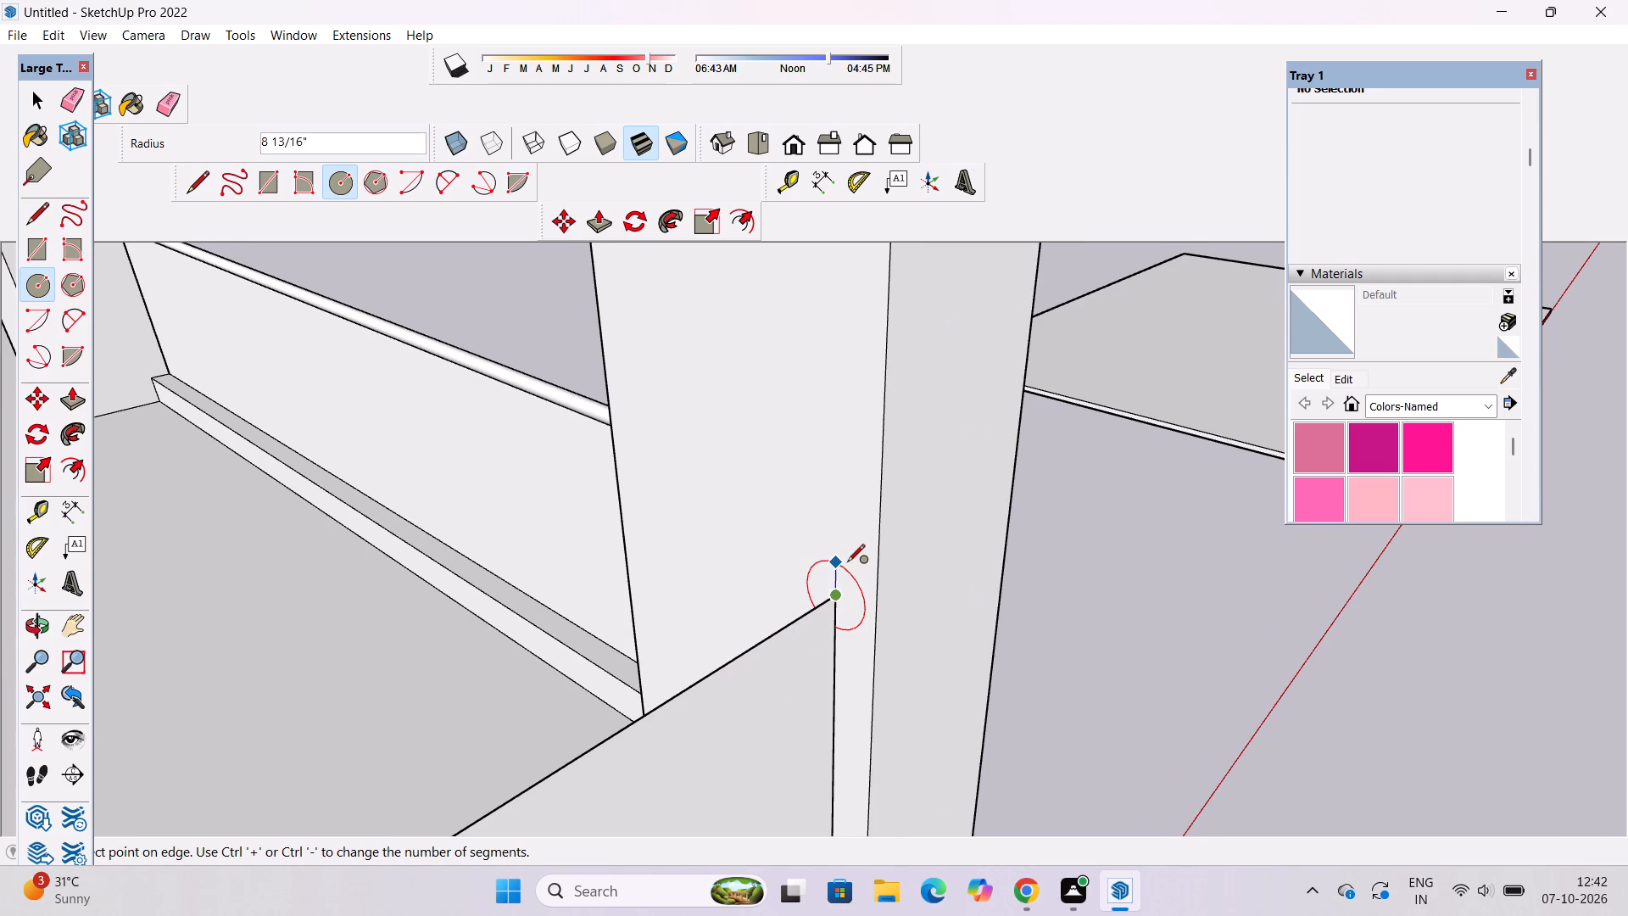
pyautogui.press('3')
pyautogui.hotkey('shift', '"')
pyautogui.press('Return')
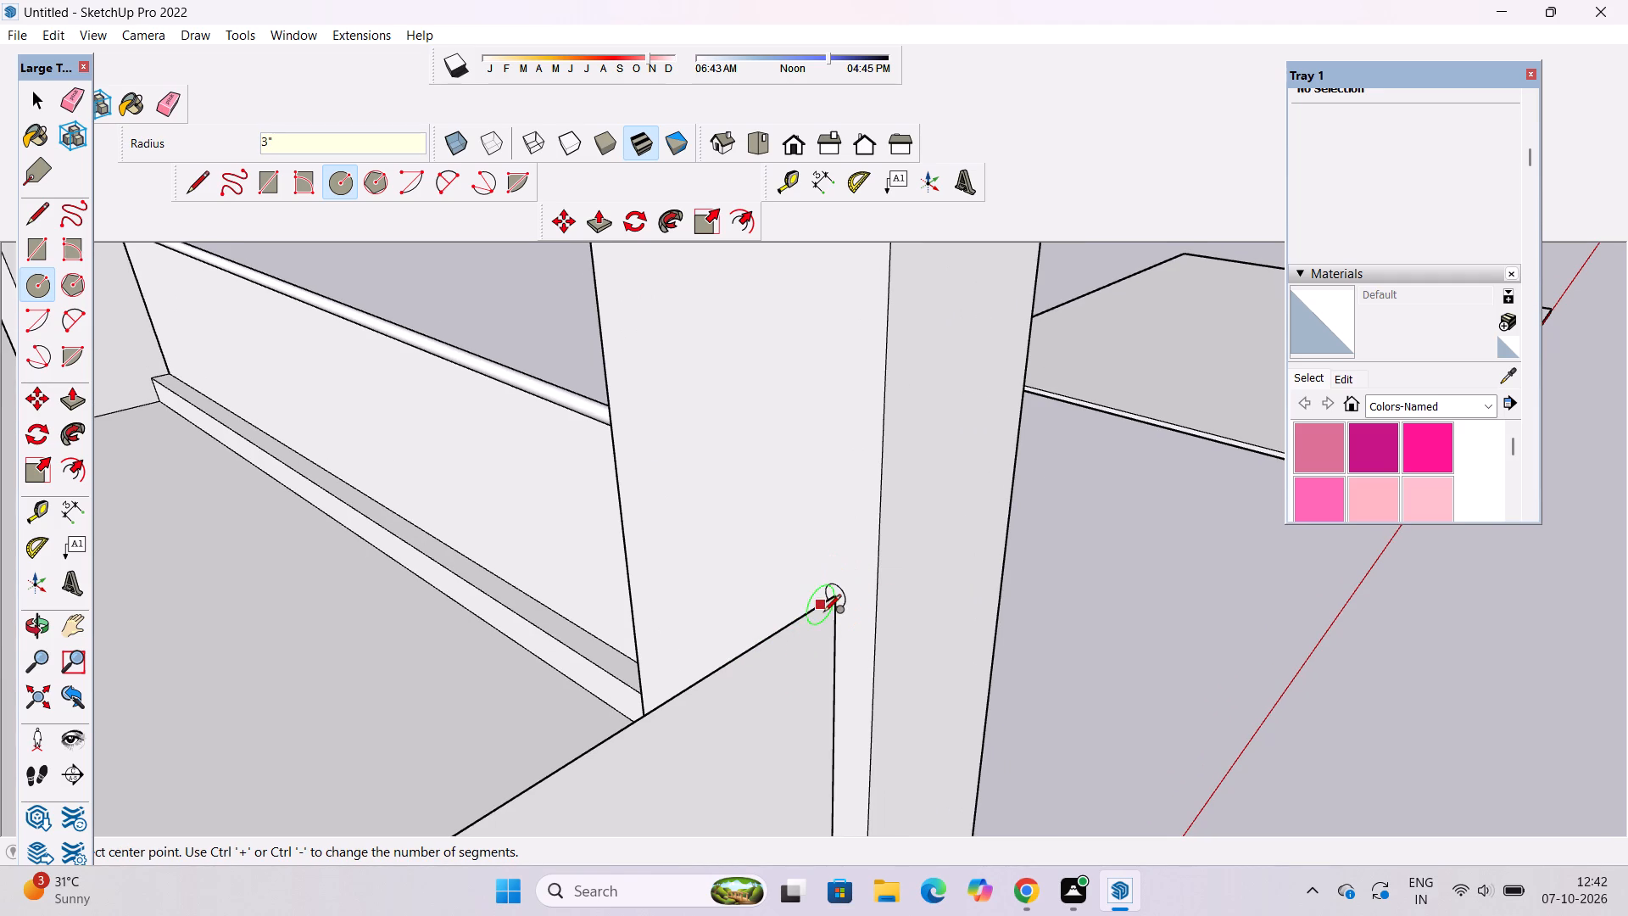
pyautogui.press('space')
# Sweep the 3" radius circle along the new parapet's top edge with Follow Me to form its rounded coping.
pyautogui.scroll(8, 823, 617)
pyautogui.doubleClick(856, 581)
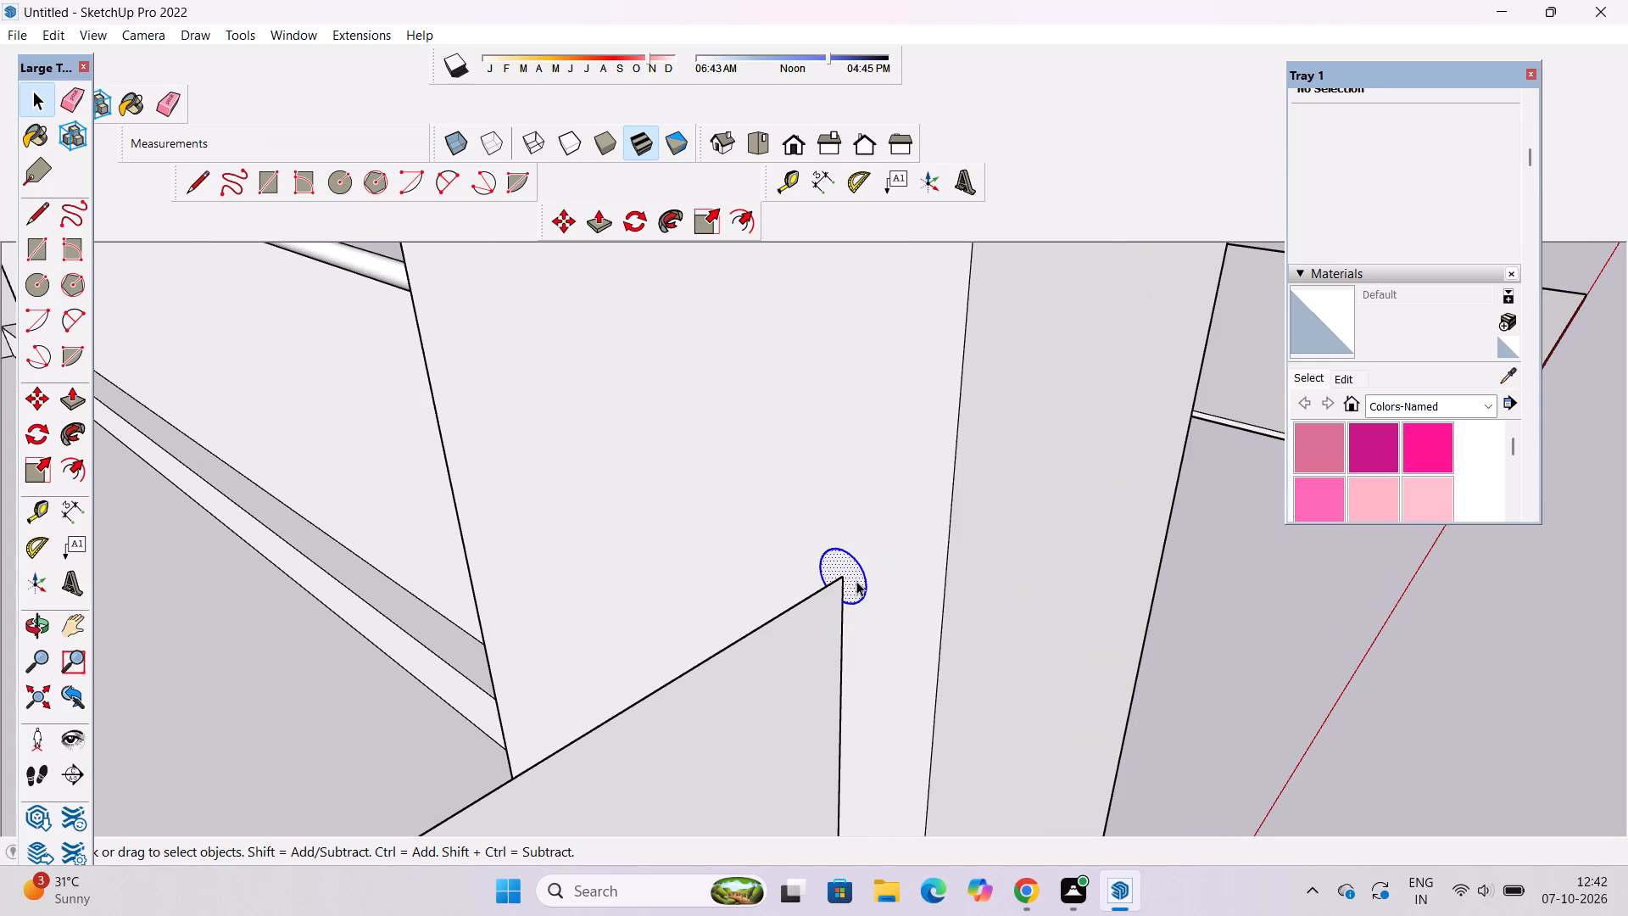
pyautogui.keyDown('ctrl'); pyautogui.click(803, 599); pyautogui.keyUp('ctrl')
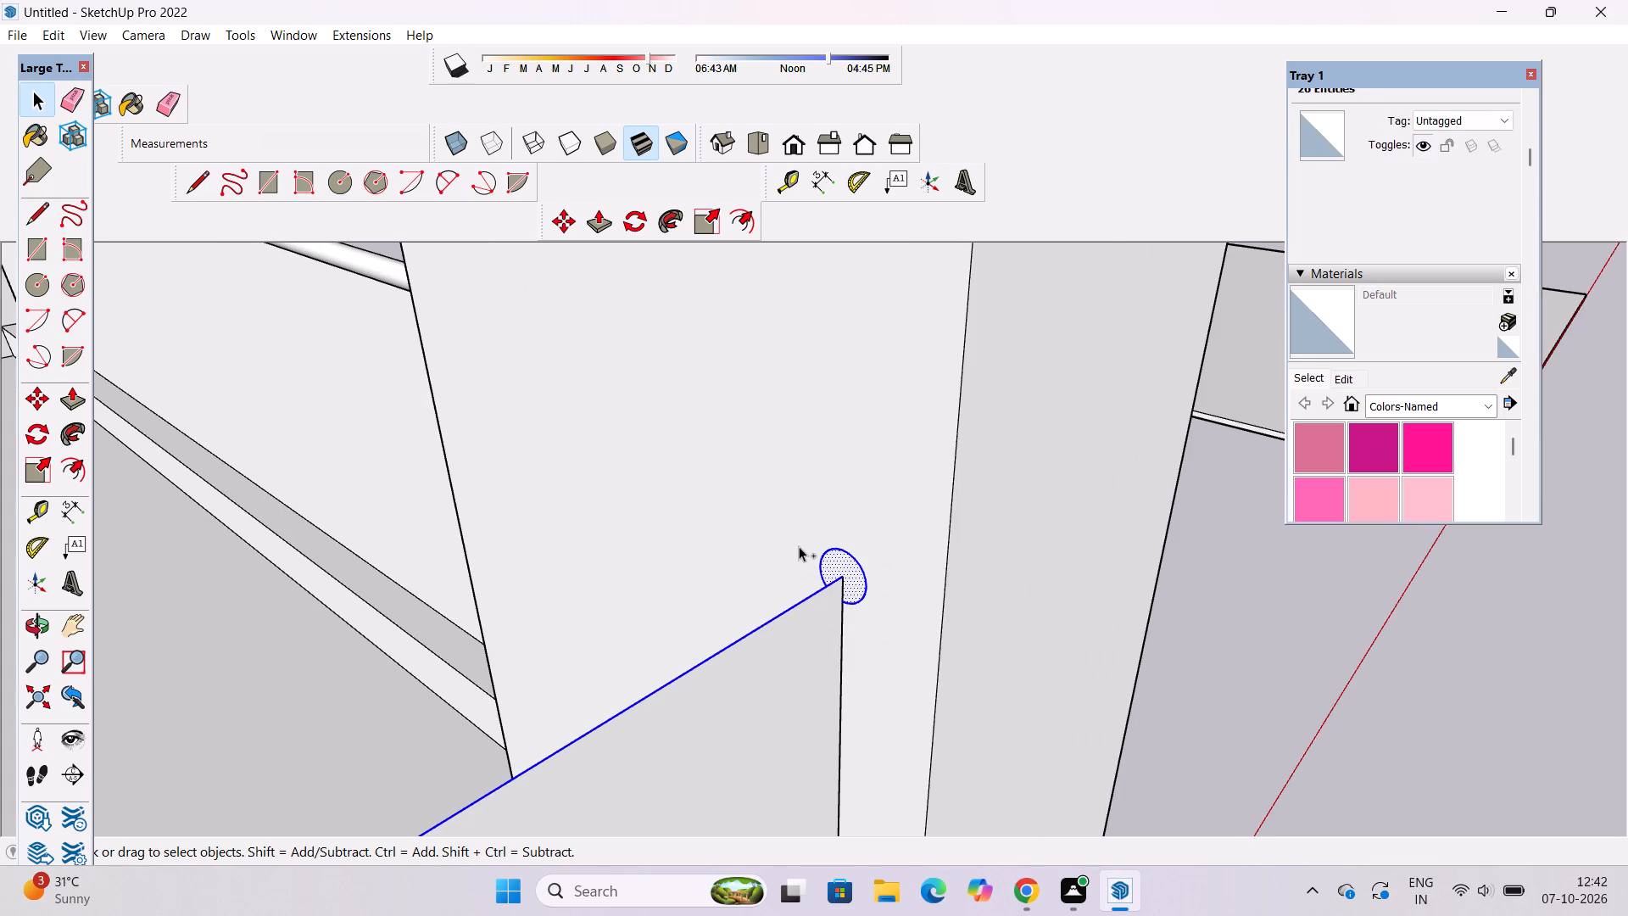
pyautogui.scroll(-3, 813, 549)
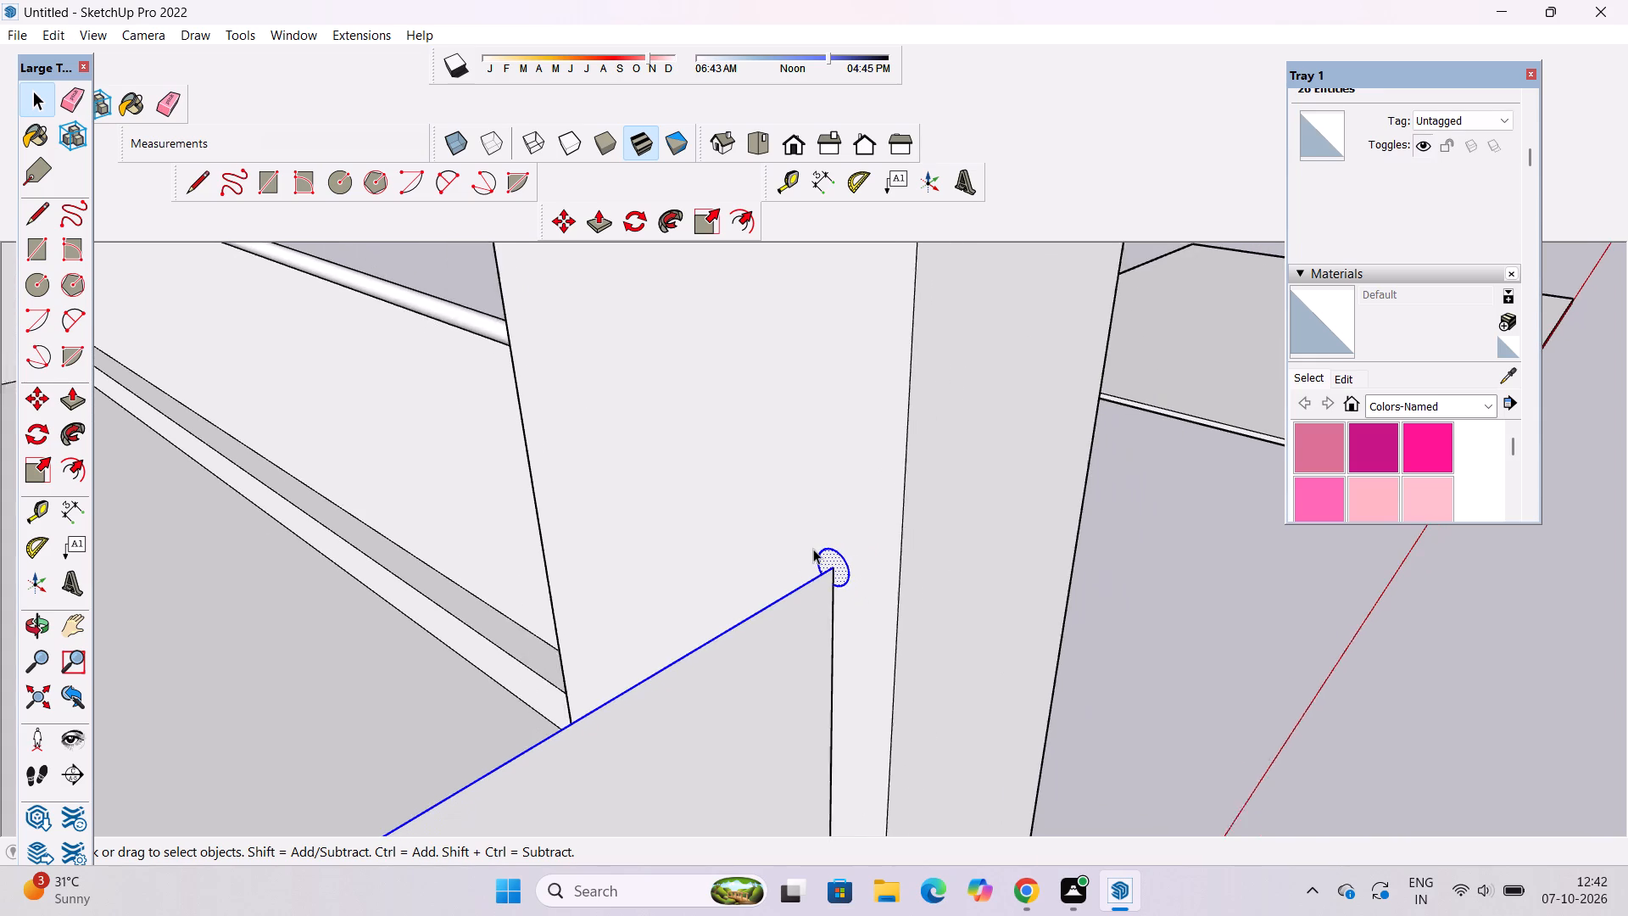
pyautogui.scroll(-2, 813, 549)
pyautogui.click(73, 432)
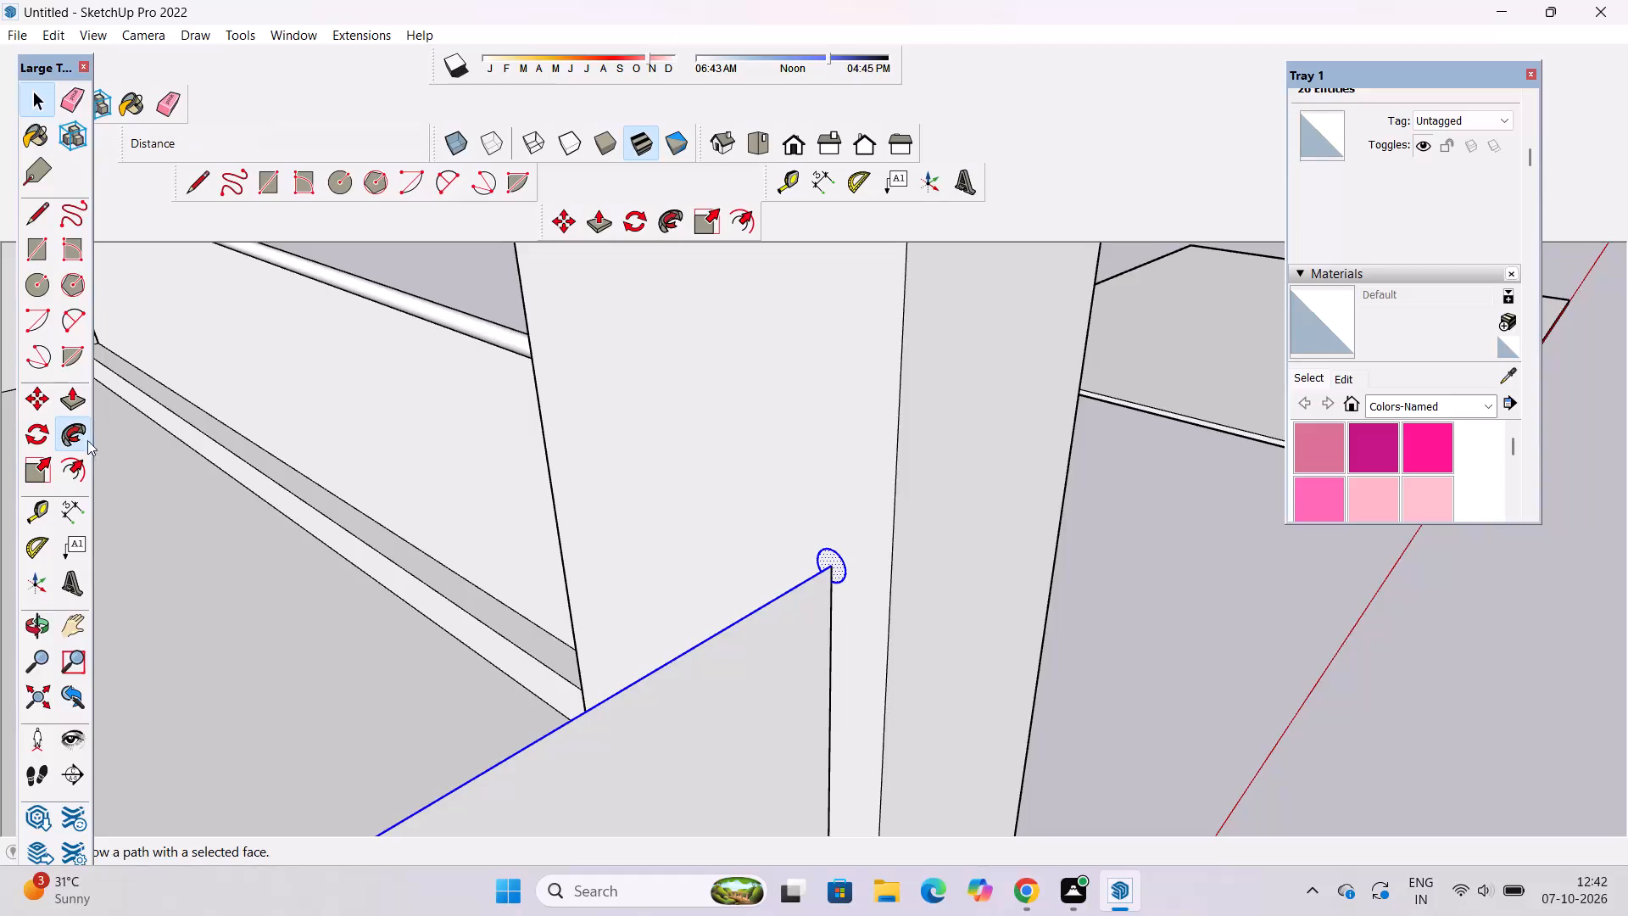
pyautogui.click(837, 565)
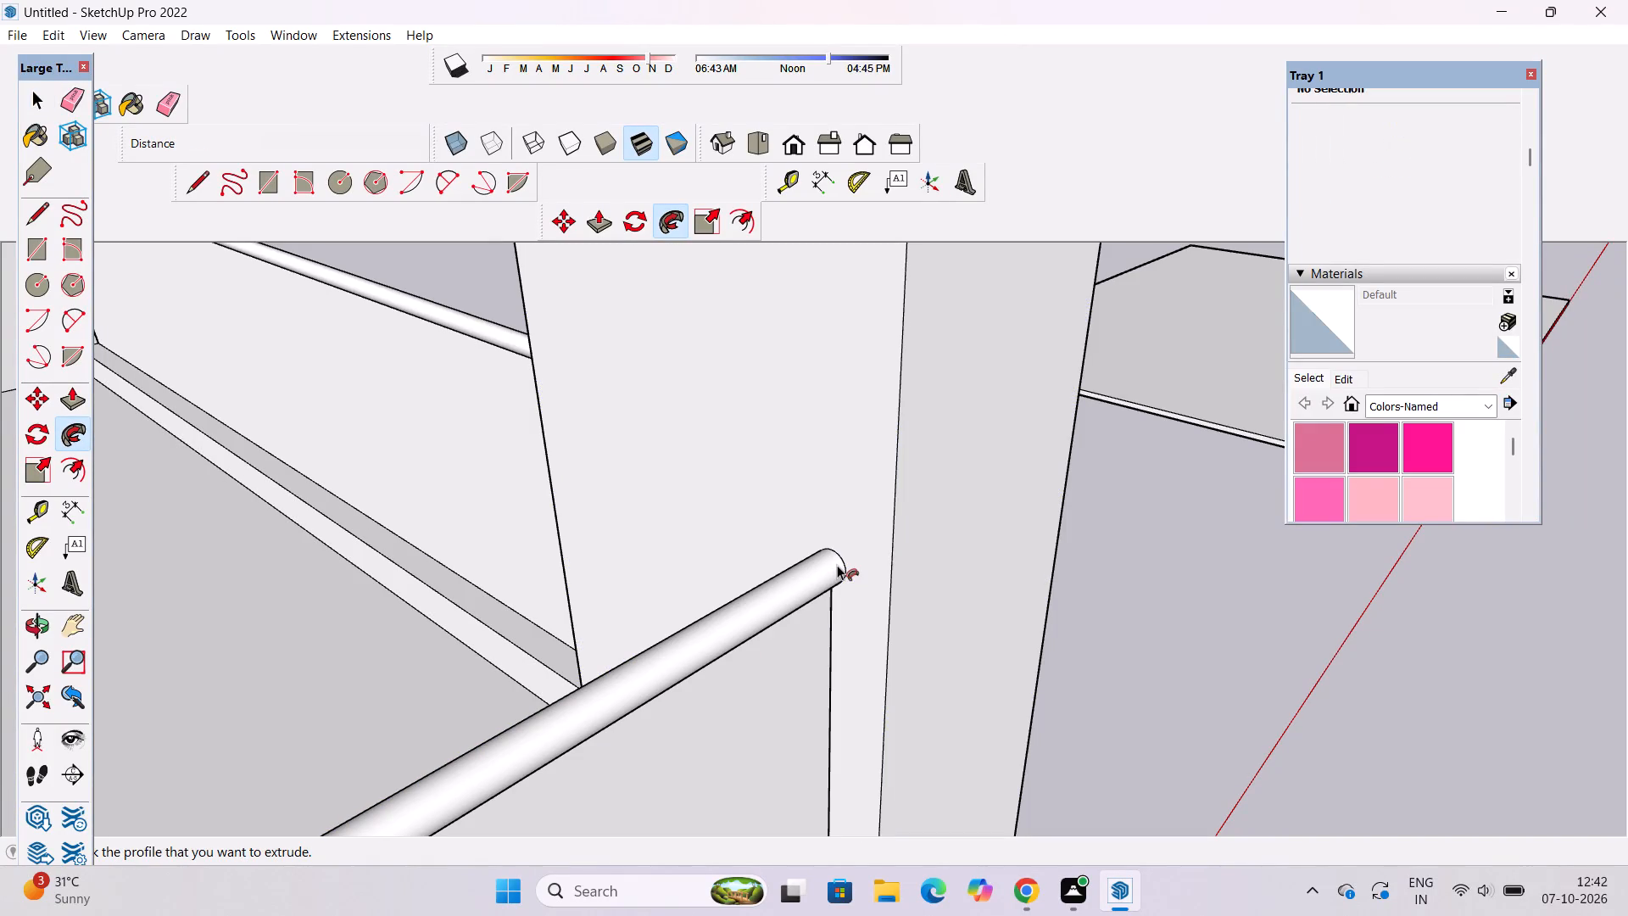
pyautogui.press('space')
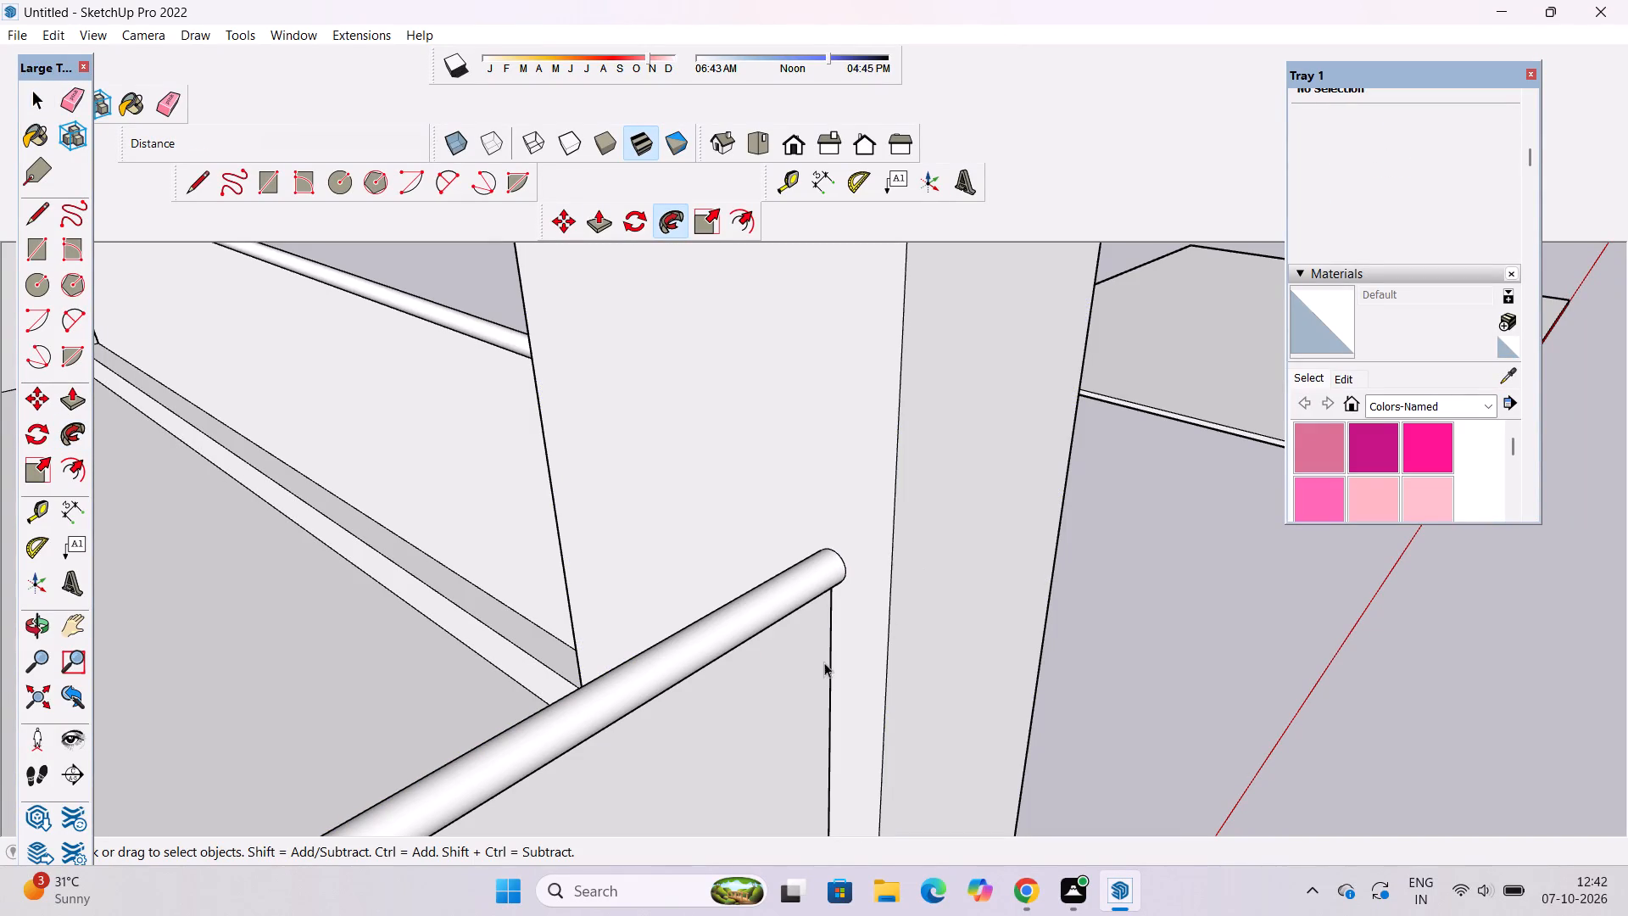
# Push/Pull the new parapet face outward by 1.5" beneath the rounded coping.
pyautogui.scroll(-9, 745, 406)
pyautogui.scroll(-1, 771, 484)
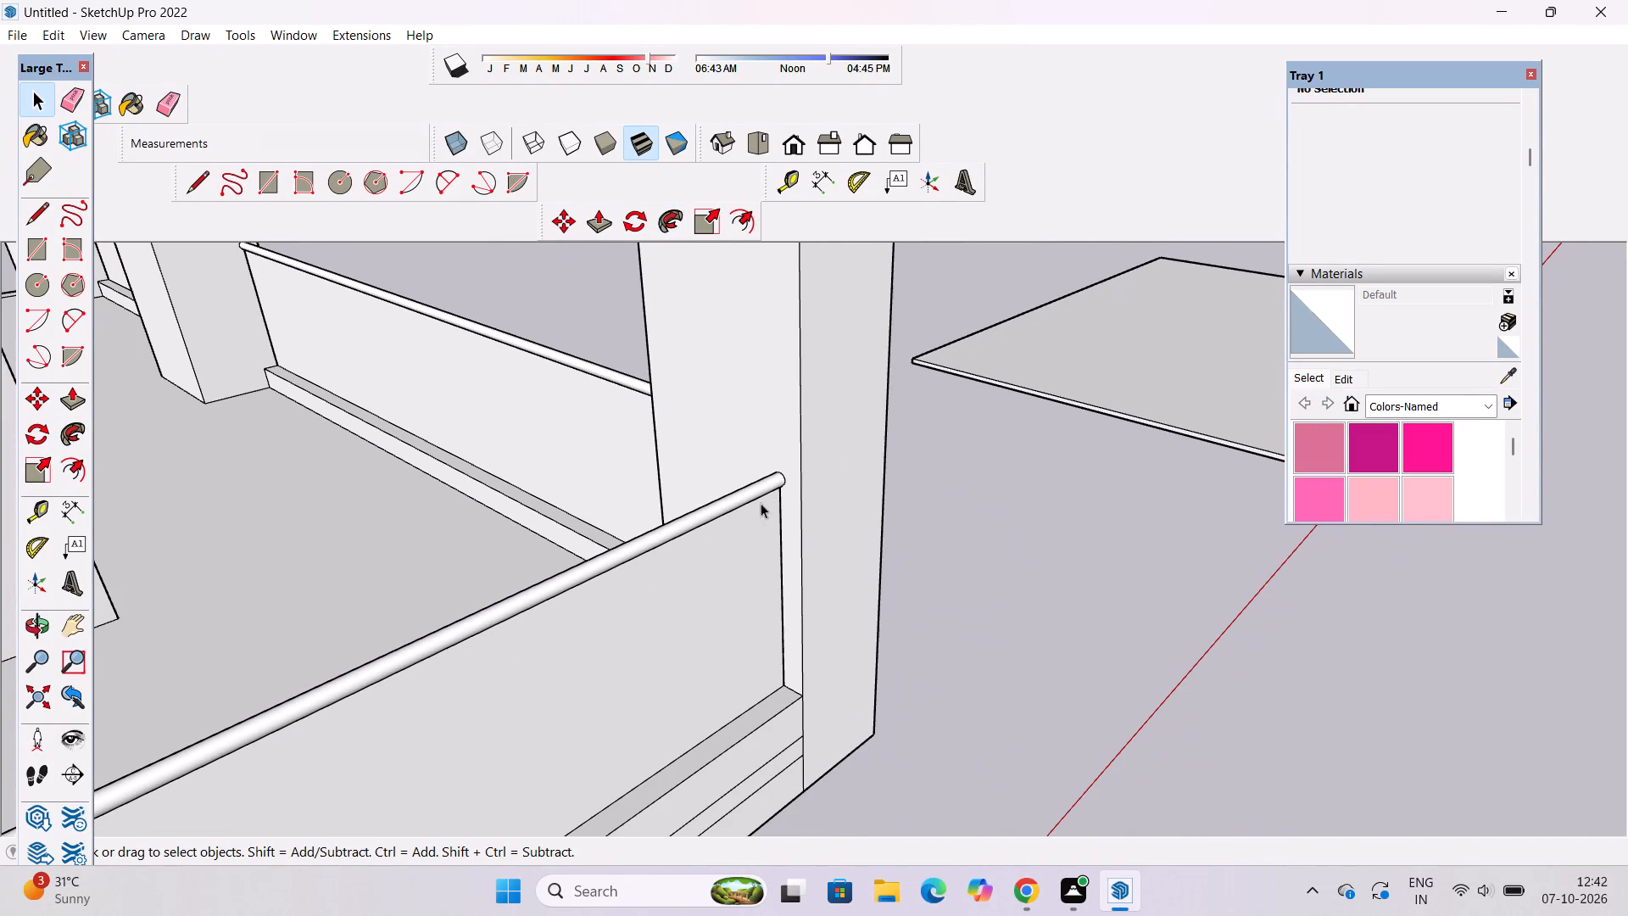
pyautogui.click(675, 635)
pyautogui.press('p')
pyautogui.click(675, 635)
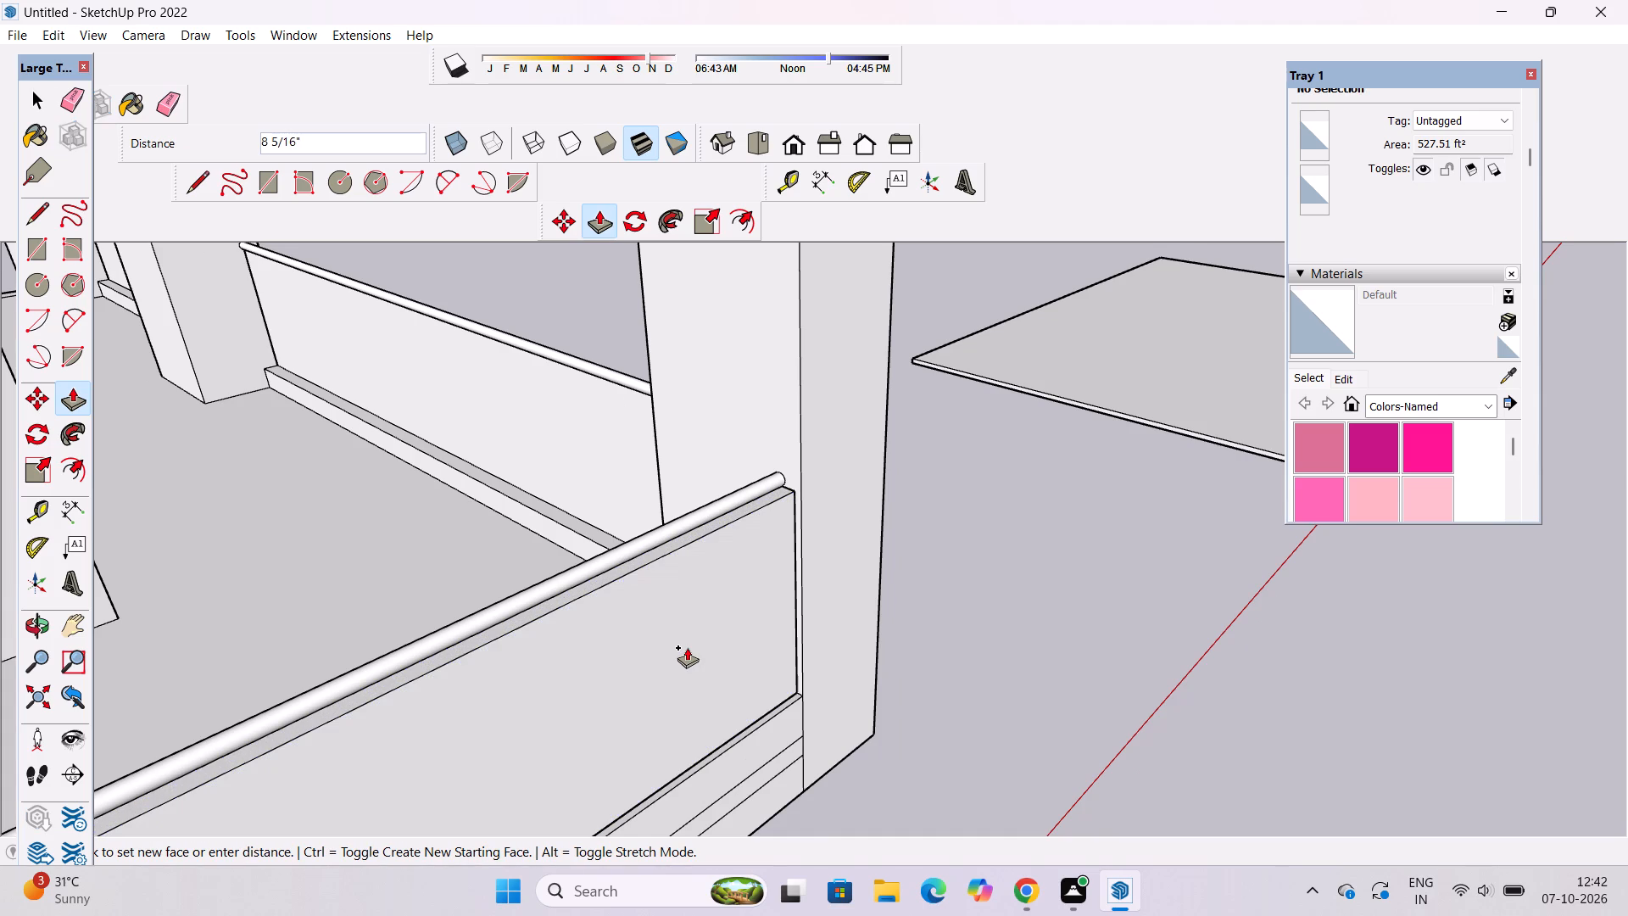
pyautogui.write('1.5')
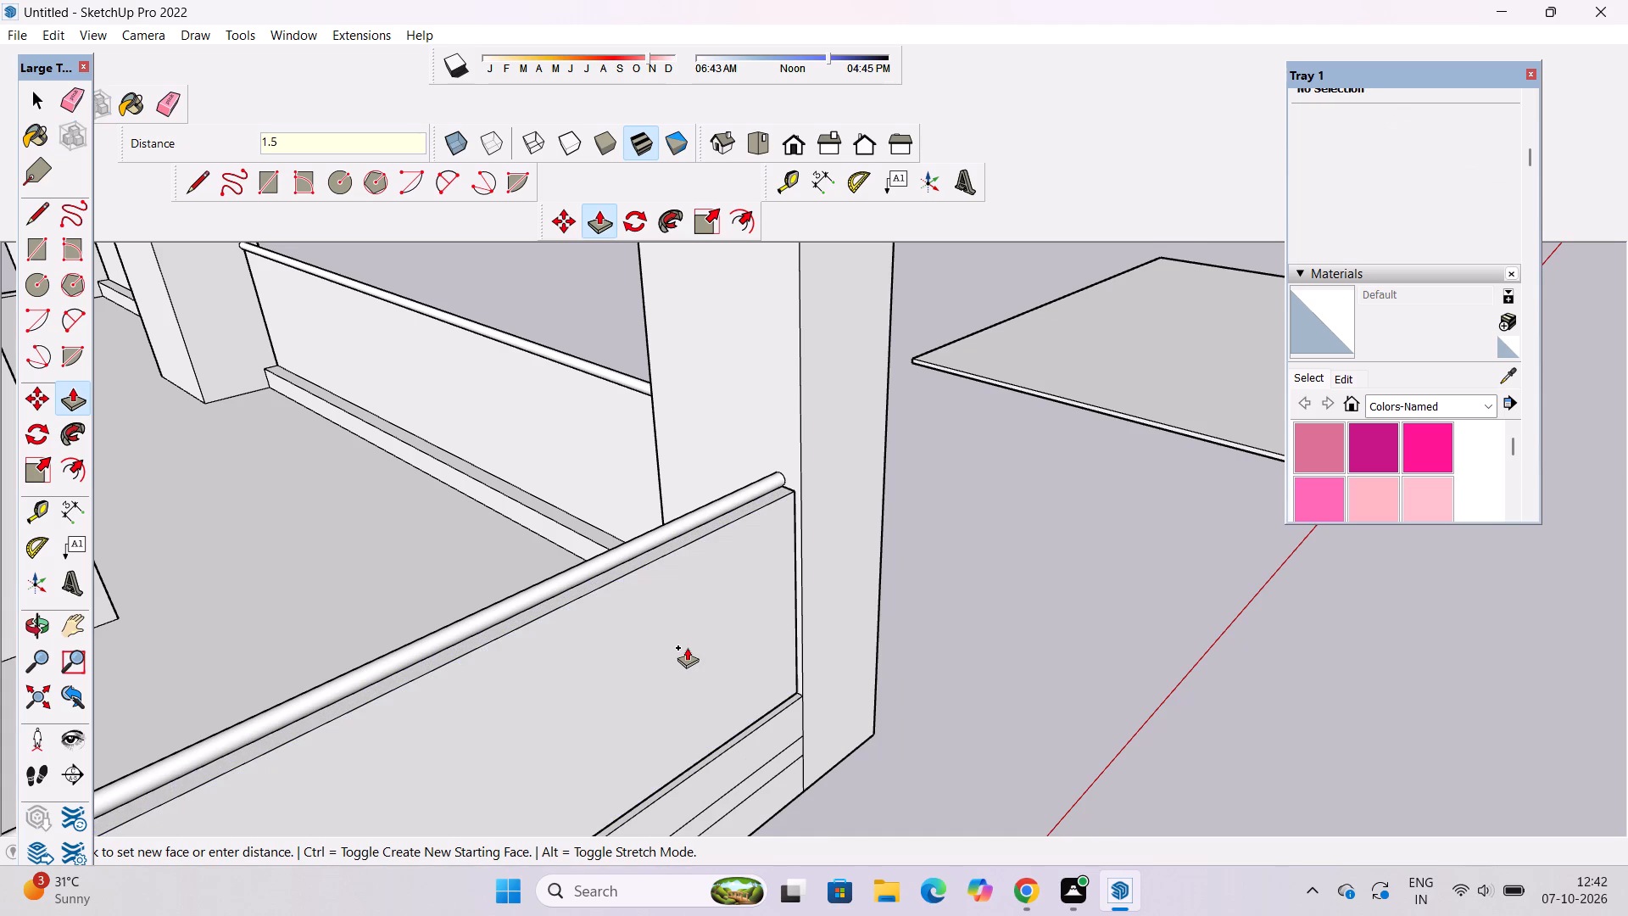
pyautogui.hotkey('shift', '"')
pyautogui.press('Return')
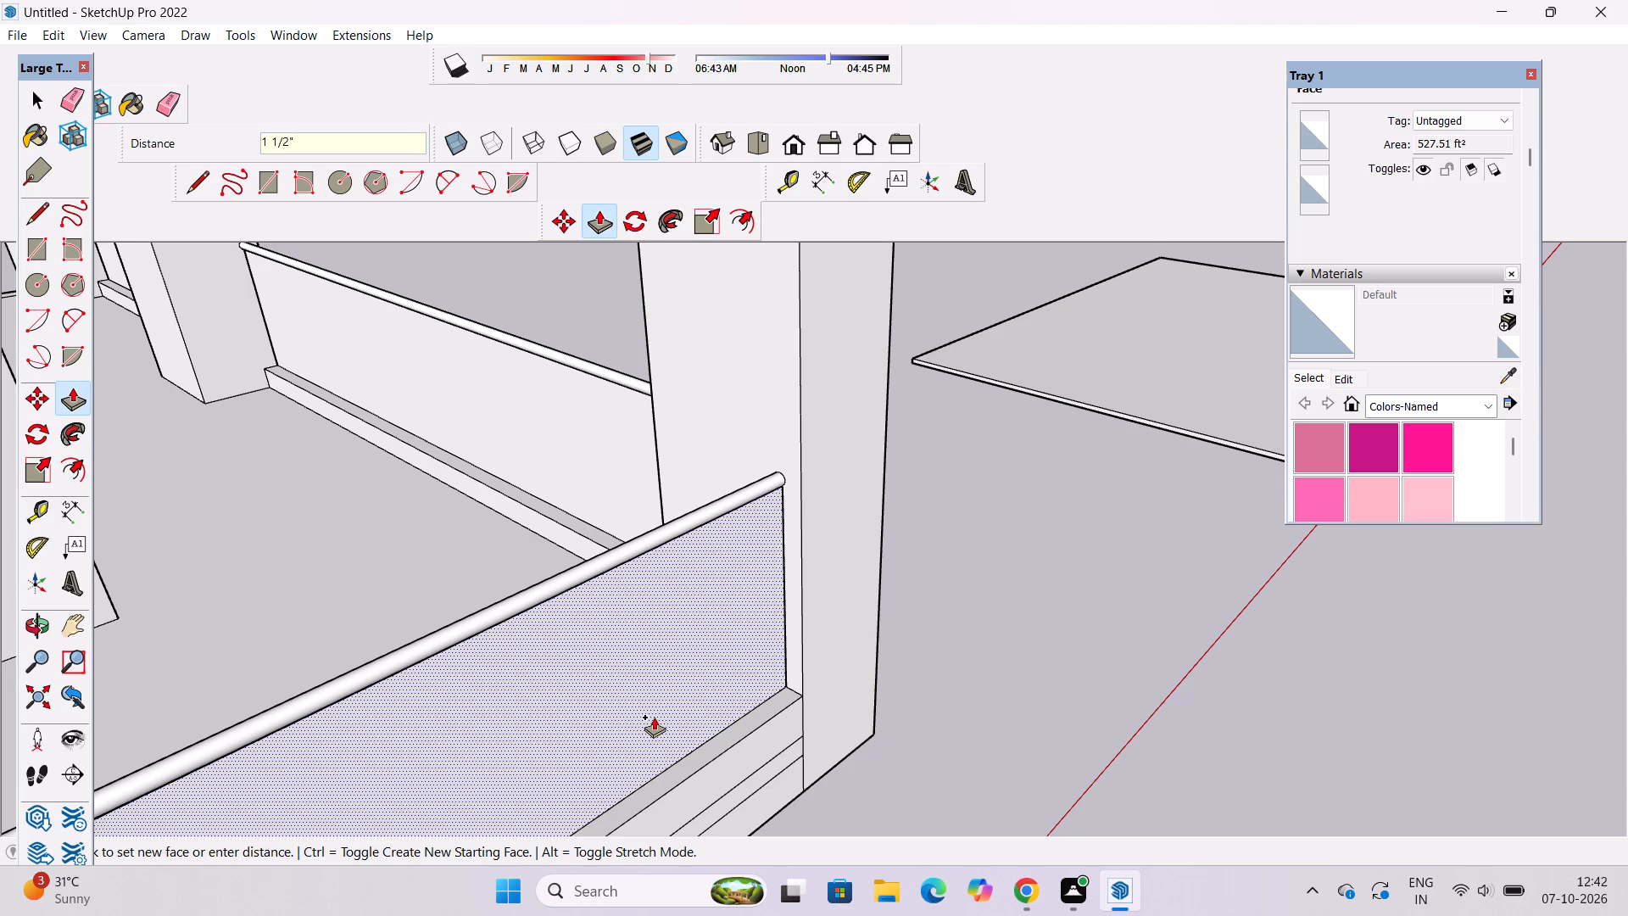
# Erase the two horizontal edges running along the outer face below the new parapet to merge the edge beam and slab faces.
pyautogui.press('o')
pyautogui.scroll(-5, 651, 691)
pyautogui.moveTo(783, 710); pyautogui.dragTo(664, 720)
pyautogui.keyDown('shift'); pyautogui.moveTo(654, 708); pyautogui.dragTo(709, 691); pyautogui.keyUp('shift')
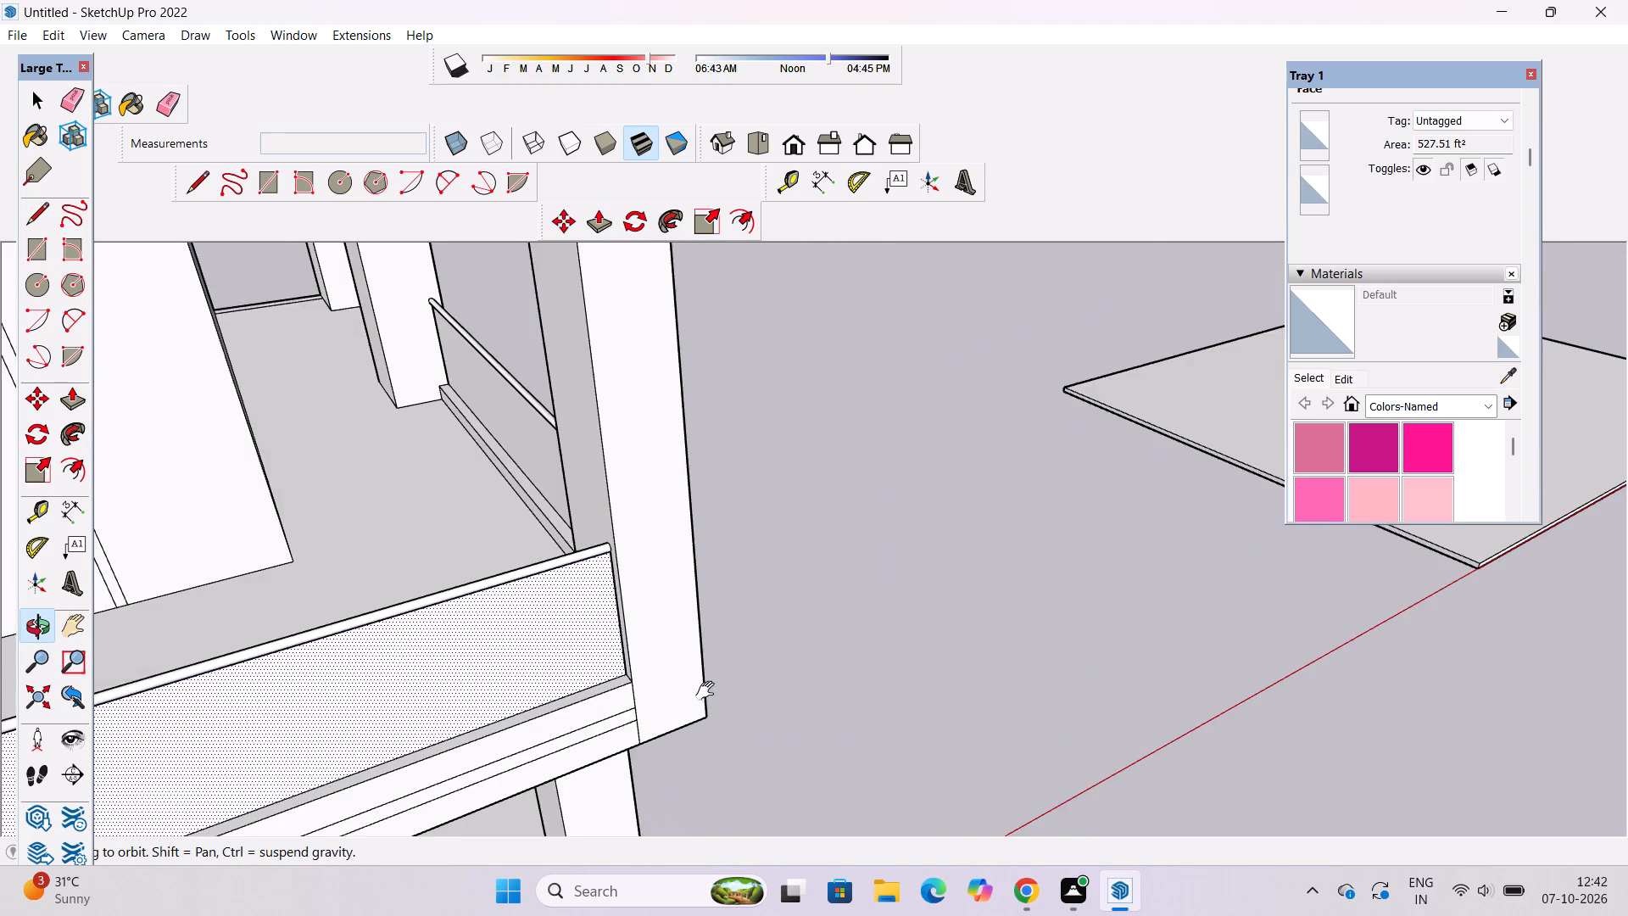
pyautogui.keyDown('shift'); pyautogui.moveTo(709, 691); pyautogui.dragTo(781, 671); pyautogui.keyUp('shift')
pyautogui.press('space')
pyautogui.click(928, 572)
pyautogui.press('o')
pyautogui.moveTo(901, 594); pyautogui.dragTo(878, 597)
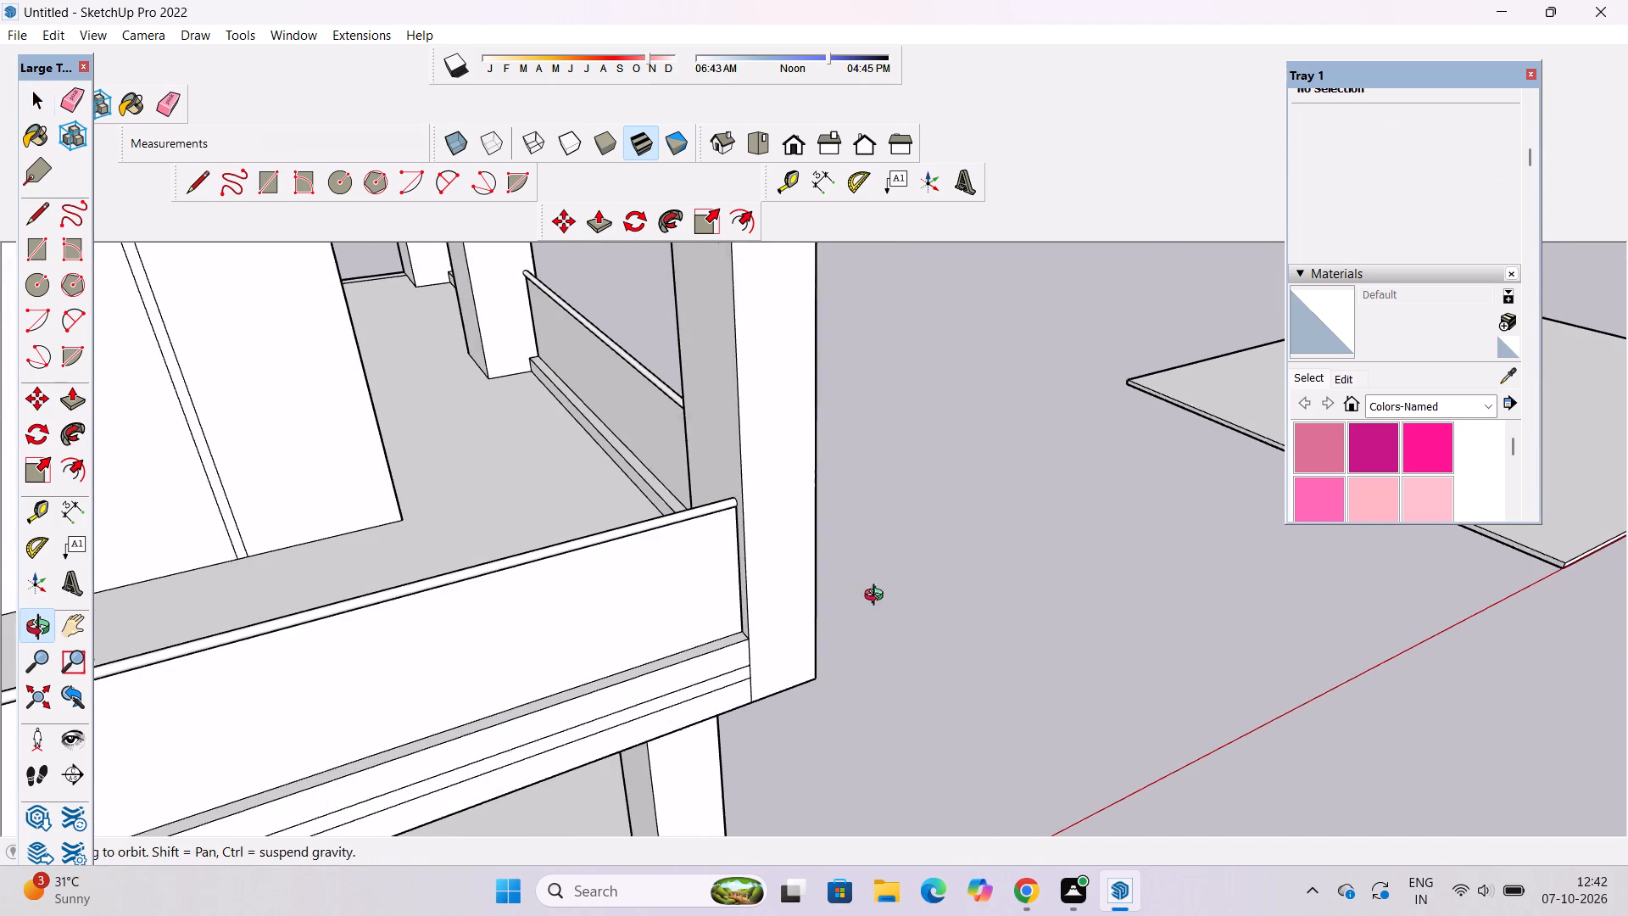
pyautogui.moveTo(878, 597); pyautogui.dragTo(822, 605)
pyautogui.keyDown('shift'); pyautogui.moveTo(755, 620); pyautogui.dragTo(842, 666); pyautogui.keyUp('shift')
pyautogui.scroll(1, 844, 673)
pyautogui.keyDown('shift'); pyautogui.moveTo(844, 666); pyautogui.dragTo(786, 690); pyautogui.keyUp('shift')
pyautogui.scroll(2, 709, 682)
pyautogui.keyDown('shift'); pyautogui.moveTo(655, 672); pyautogui.dragTo(867, 681); pyautogui.keyUp('shift')
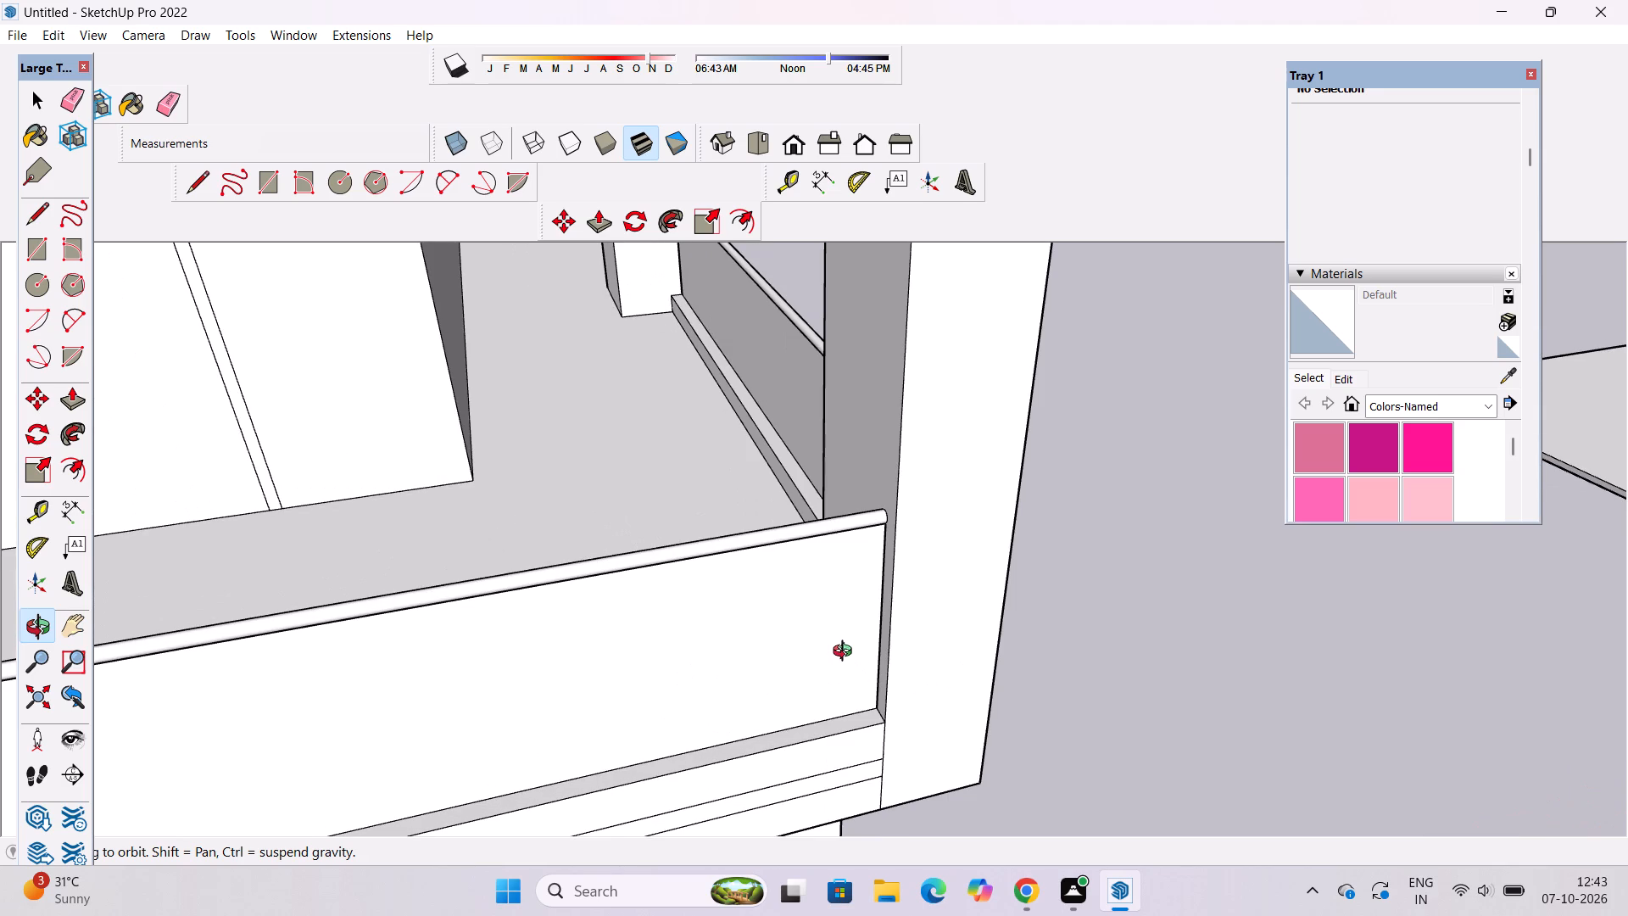
pyautogui.keyDown('shift'); pyautogui.moveTo(845, 654); pyautogui.dragTo(843, 692); pyautogui.keyUp('shift')
pyautogui.keyDown('shift'); pyautogui.scroll(-11, 851, 652); pyautogui.keyUp('shift')
pyautogui.moveTo(917, 622); pyautogui.dragTo(917, 620)
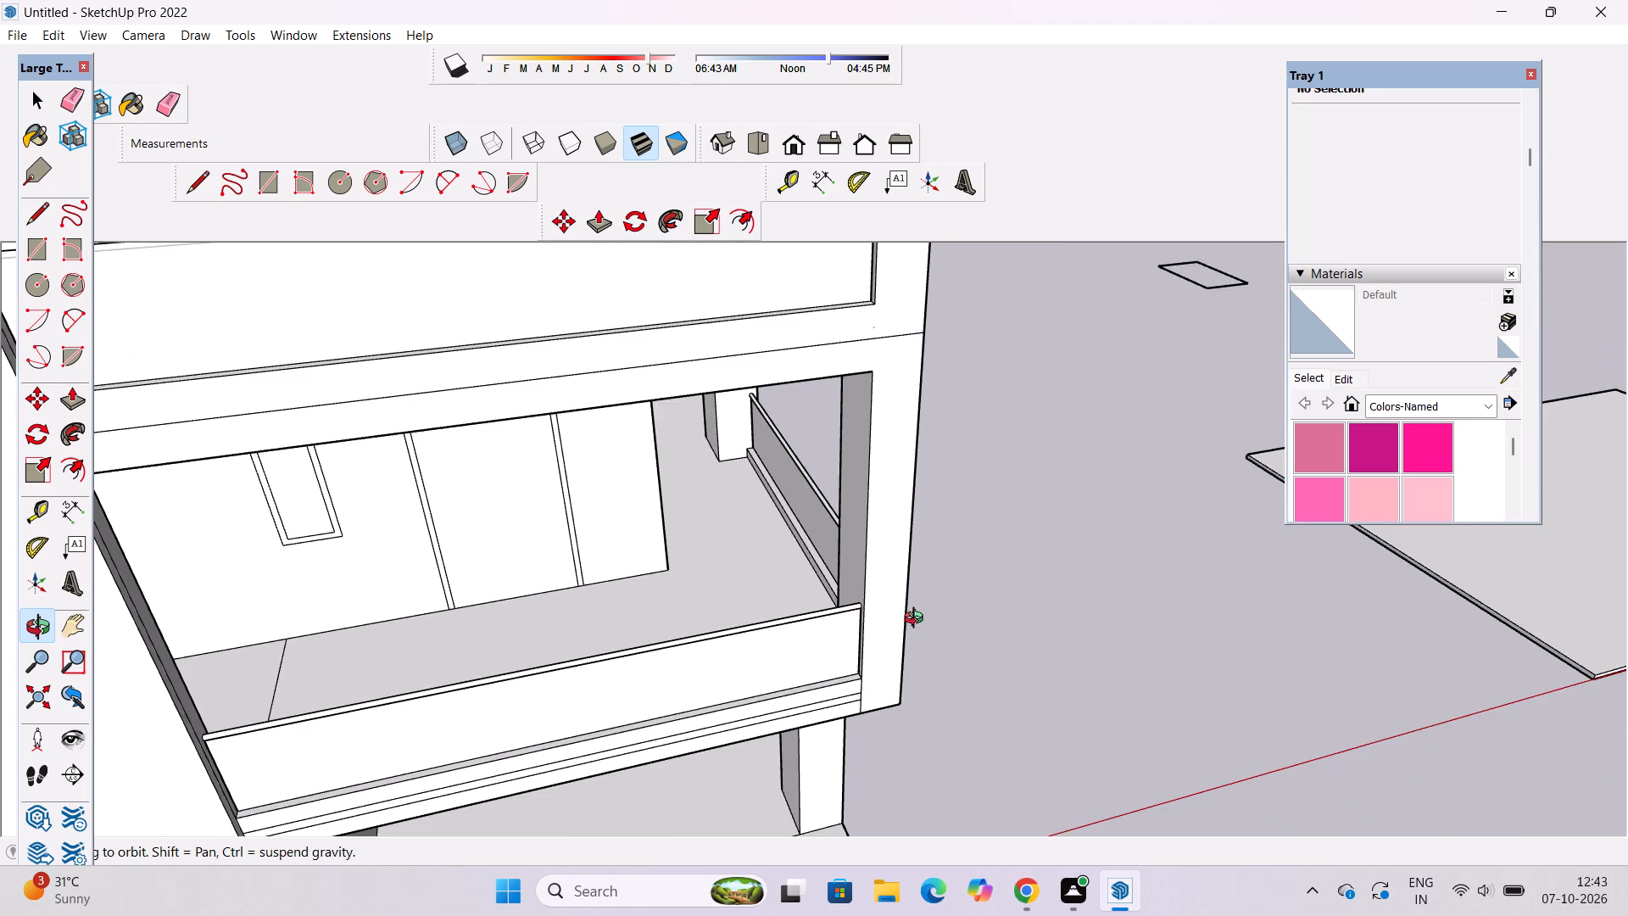
pyautogui.moveTo(917, 620); pyautogui.dragTo(728, 545)
pyautogui.scroll(4, 321, 589)
pyautogui.moveTo(528, 628); pyautogui.dragTo(622, 599)
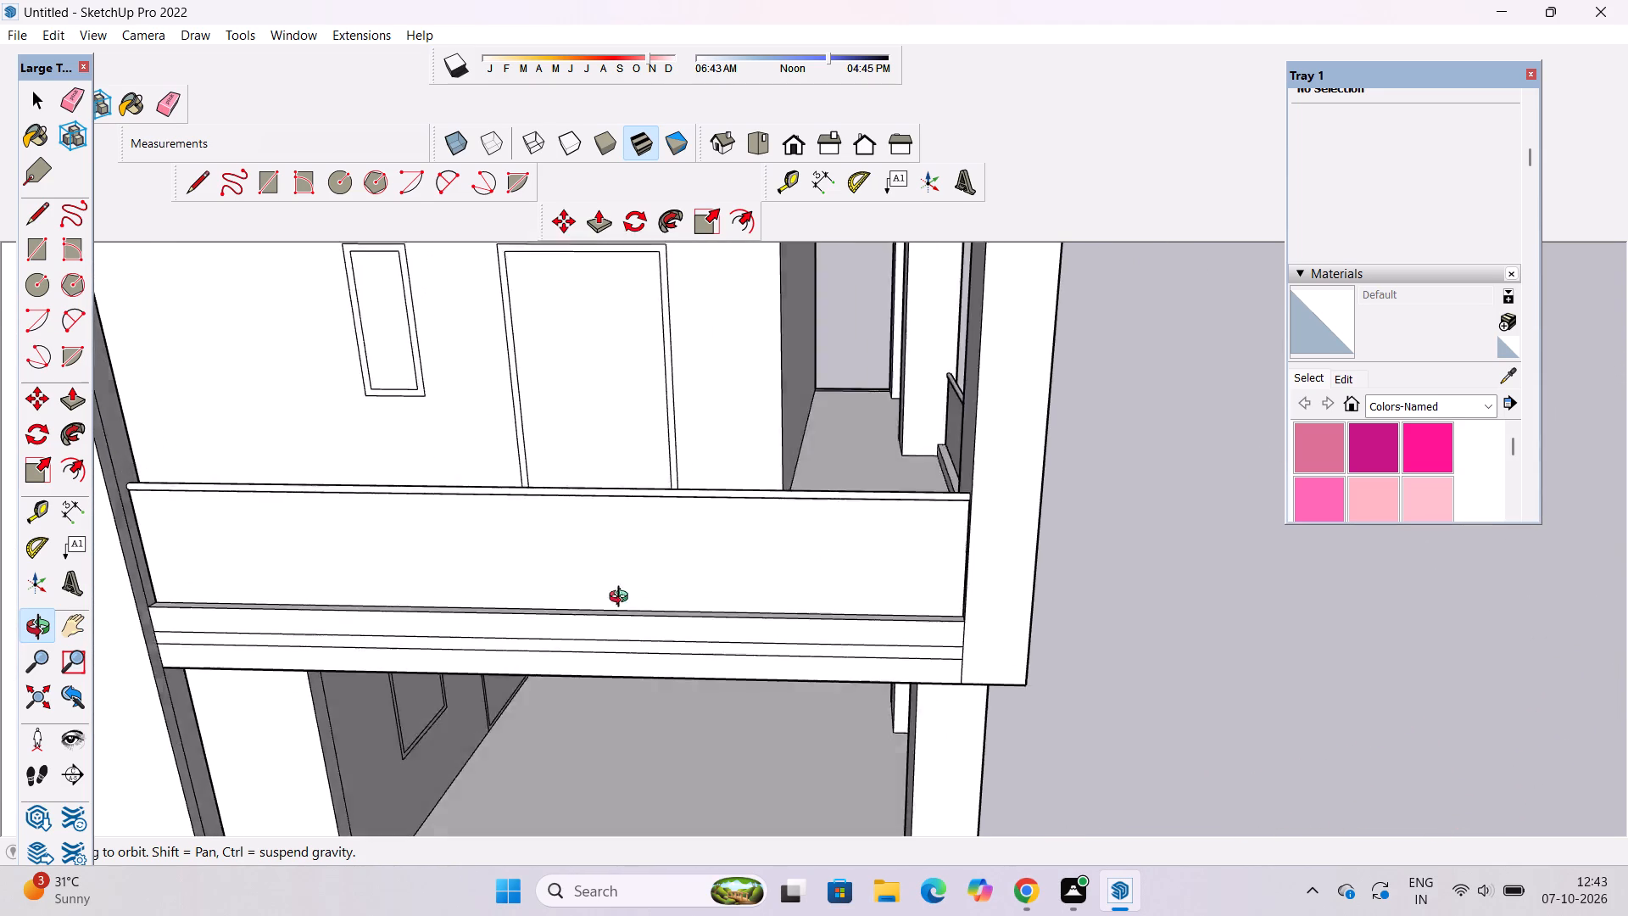
pyautogui.moveTo(622, 599); pyautogui.dragTo(657, 571)
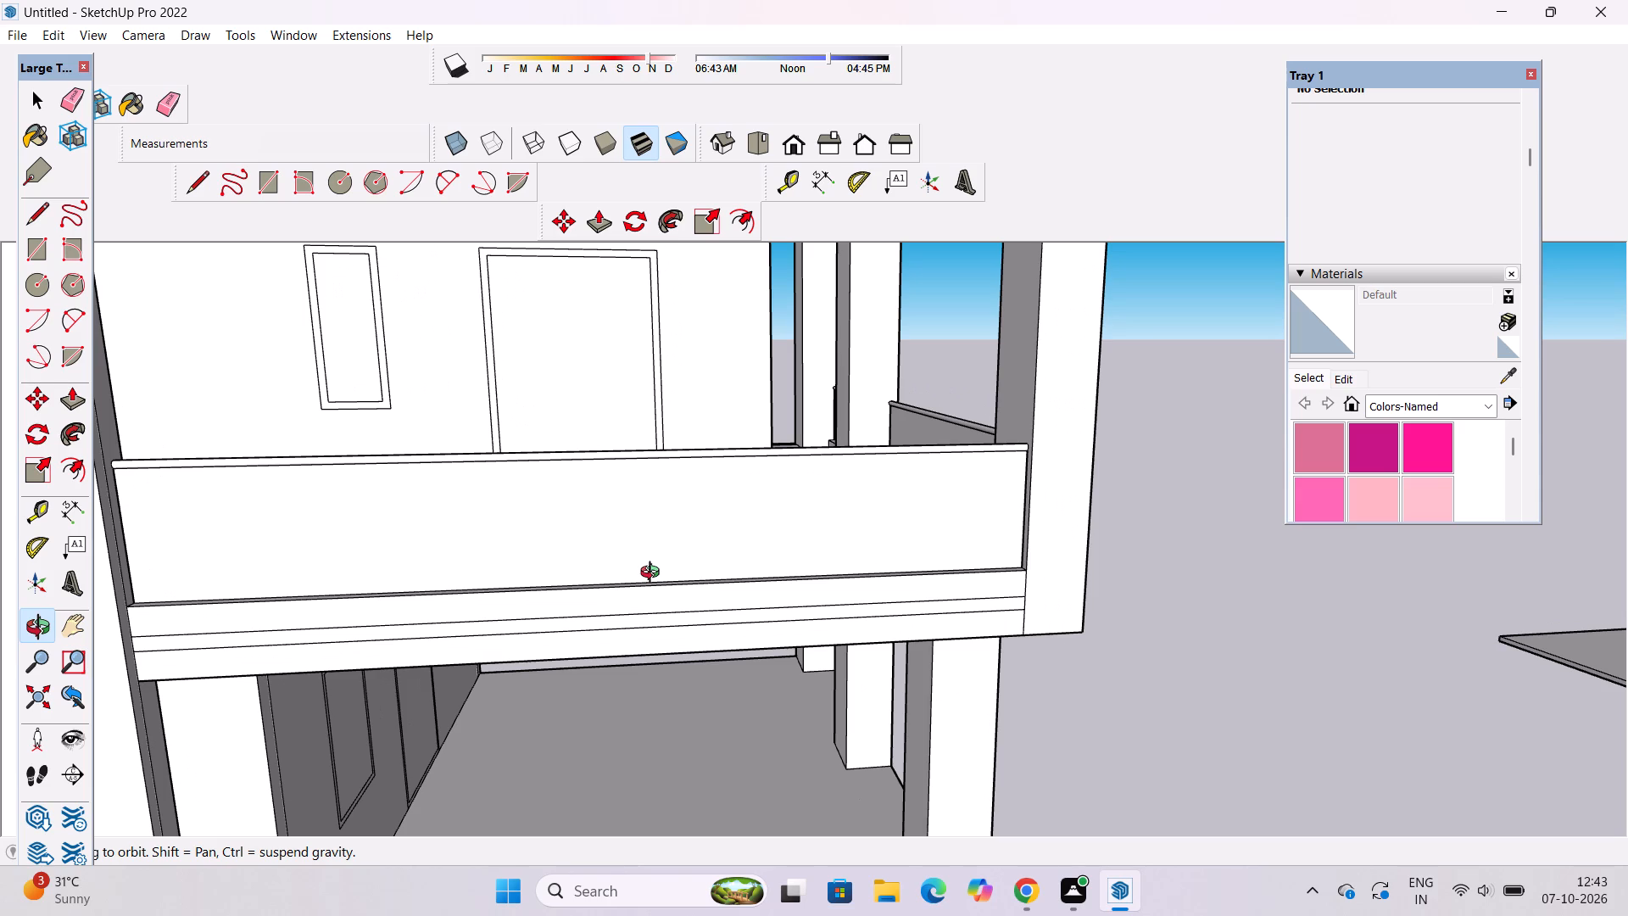
pyautogui.moveTo(689, 623); pyautogui.dragTo(681, 615)
pyautogui.moveTo(681, 615); pyautogui.dragTo(663, 614)
pyautogui.press('e')
pyautogui.moveTo(591, 606); pyautogui.dragTo(592, 620)
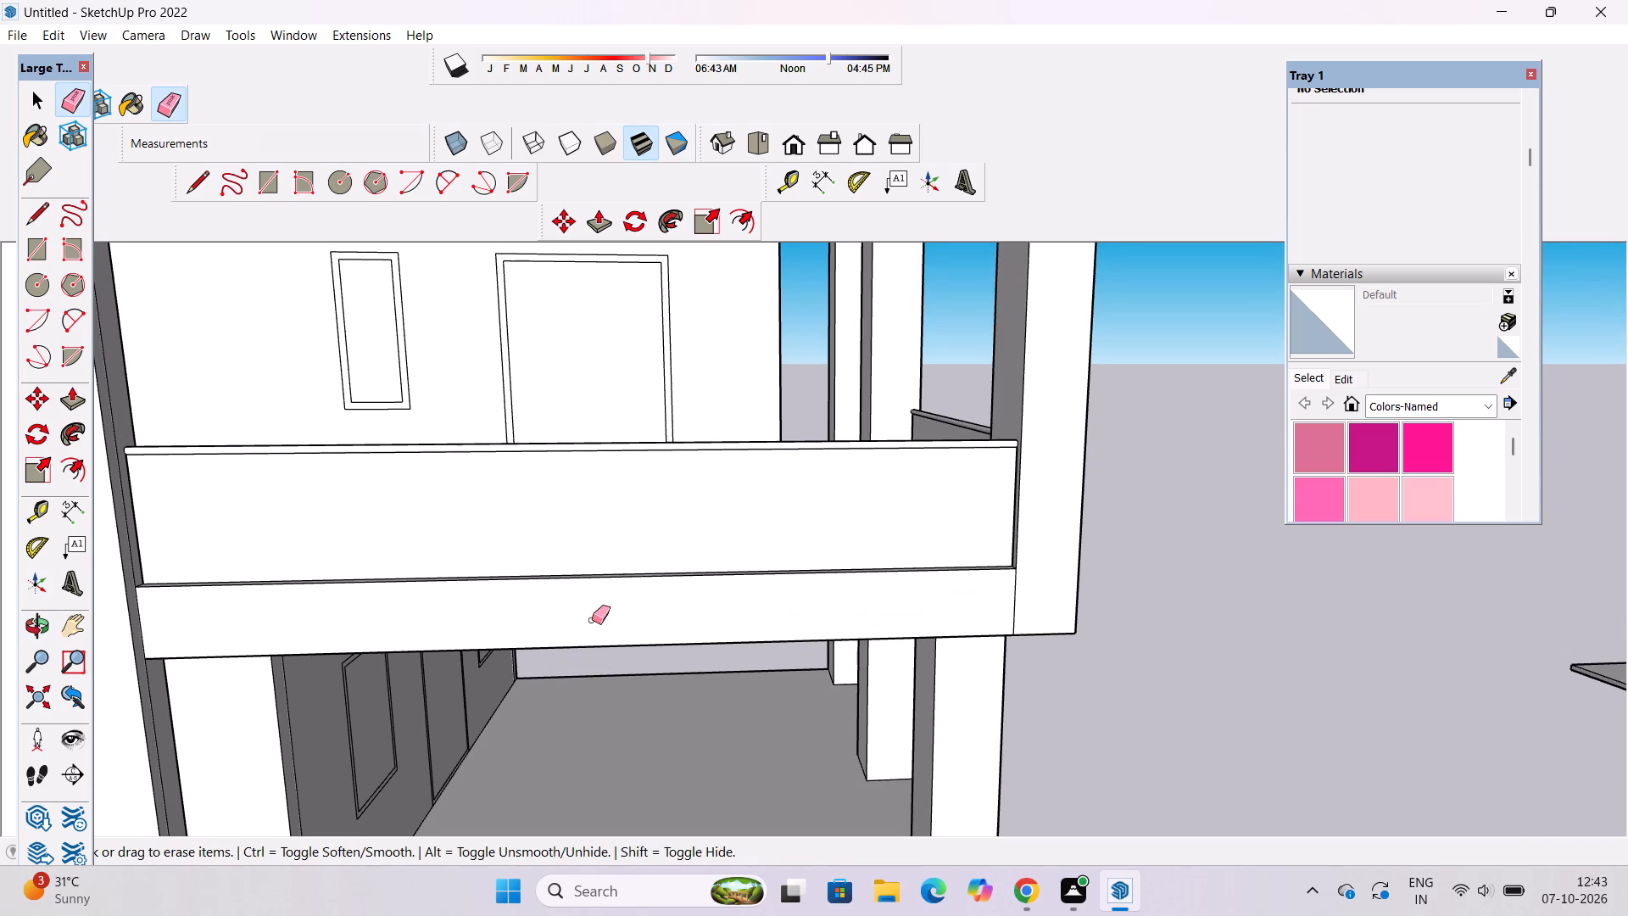
# Examine the first-floor balcony's parapet, edge beam and corner column from both adjoining sides.
pyautogui.press('o')
pyautogui.moveTo(910, 562); pyautogui.dragTo(267, 727)
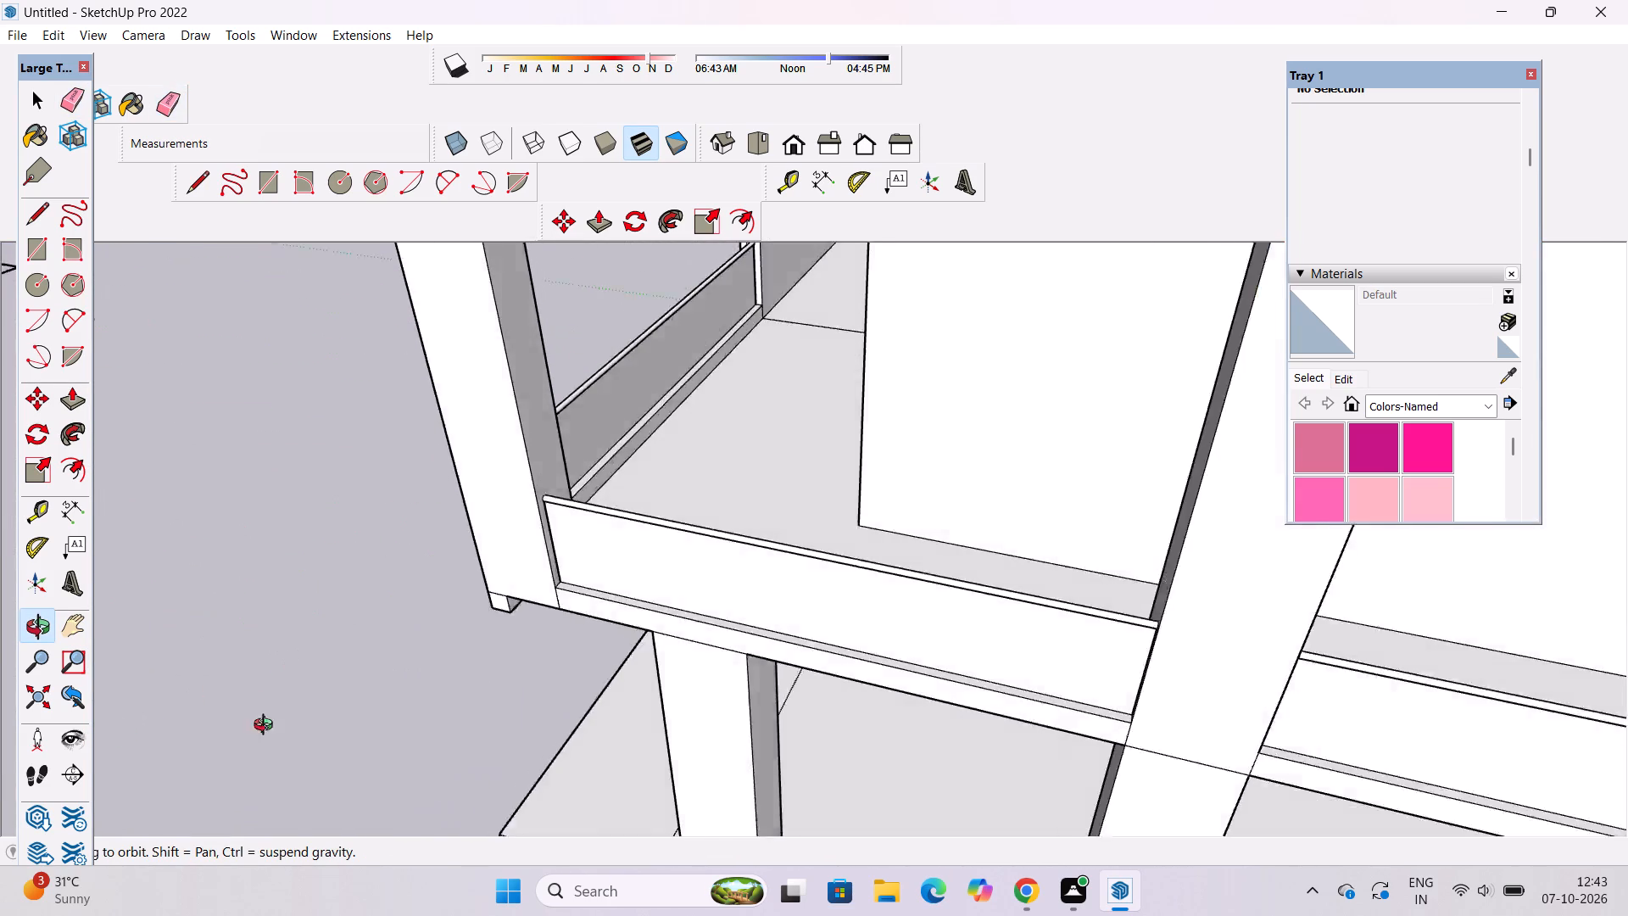
pyautogui.moveTo(267, 727); pyautogui.dragTo(761, 598)
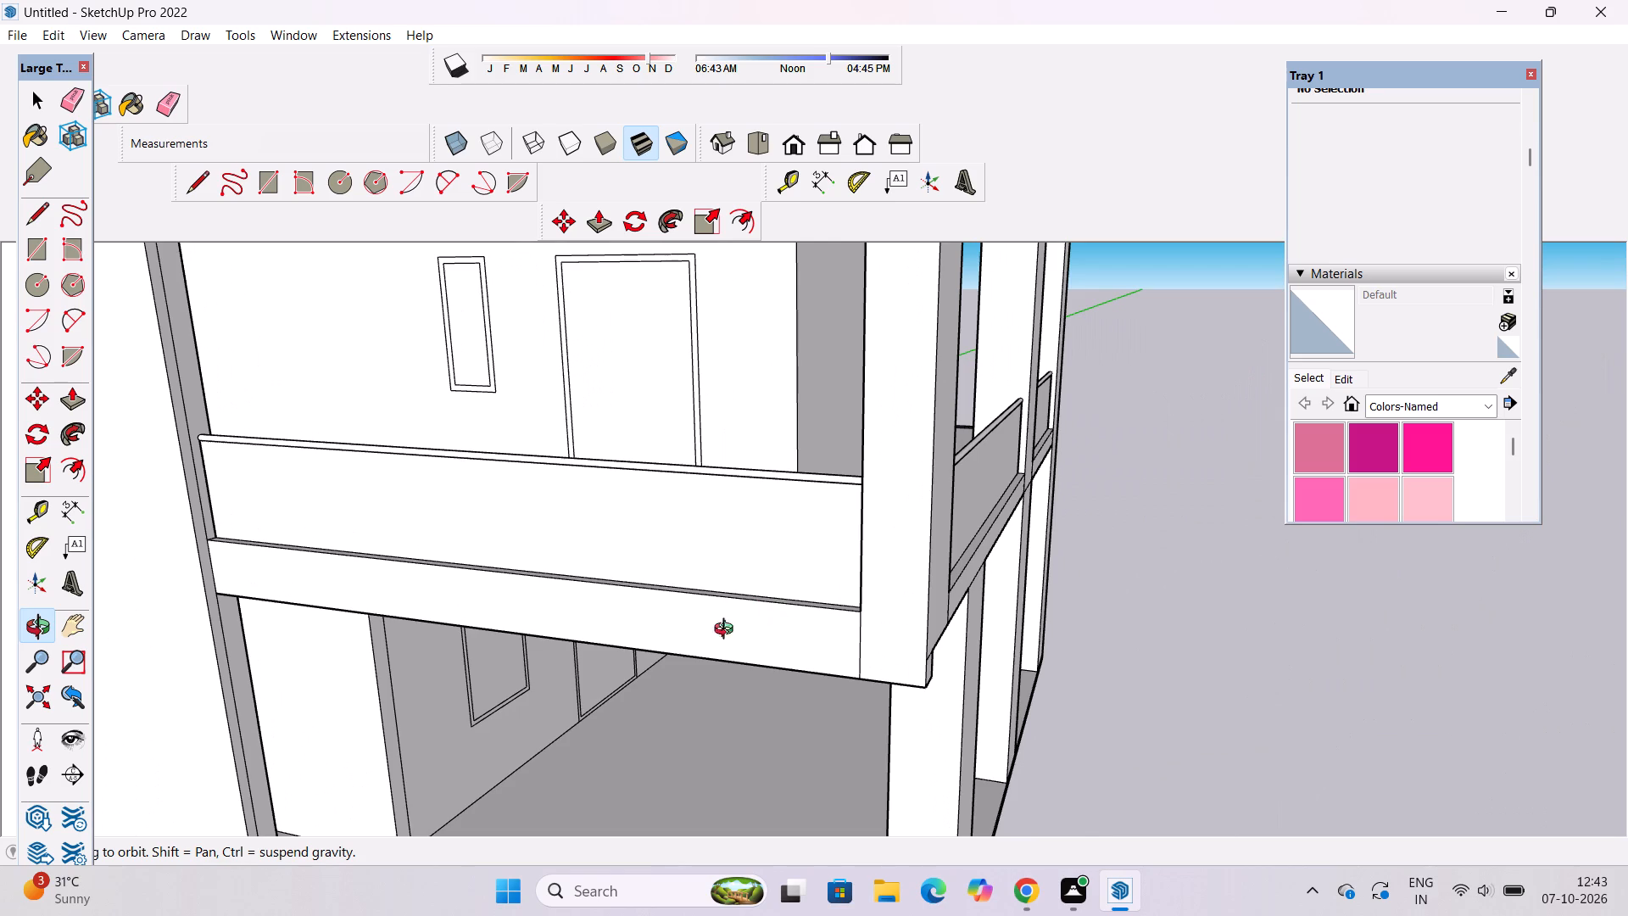
pyautogui.scroll(-2, 628, 635)
pyautogui.scroll(-3, 552, 624)
pyautogui.keyDown('shift'); pyautogui.moveTo(675, 640); pyautogui.dragTo(650, 675); pyautogui.keyUp('shift')
pyautogui.scroll(4, 794, 672)
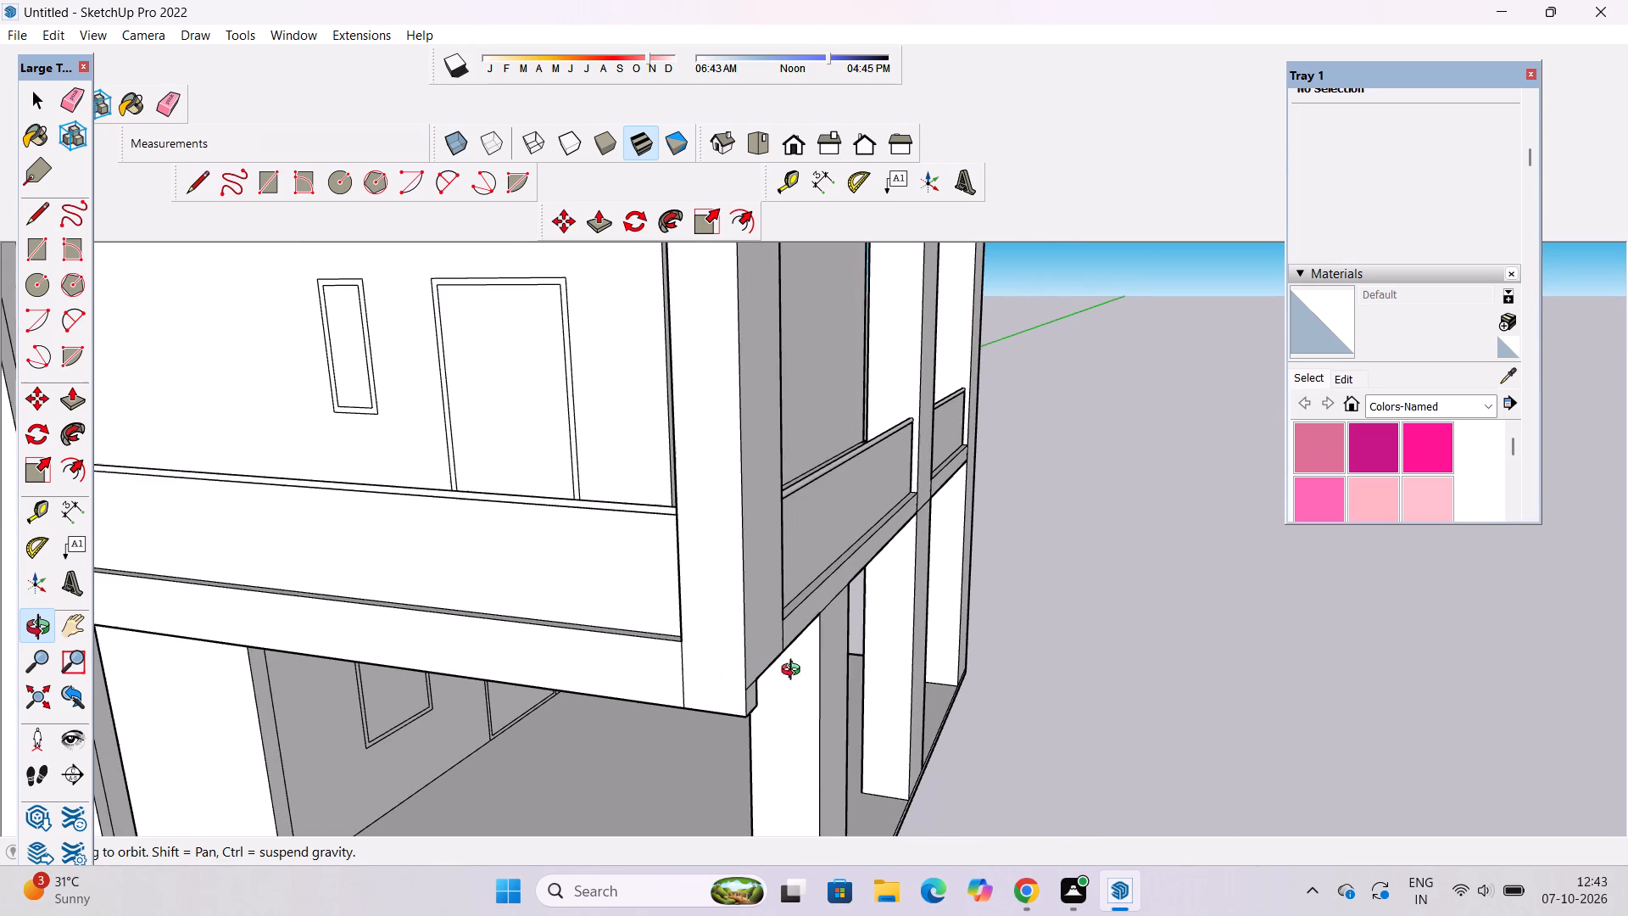
pyautogui.moveTo(846, 665); pyautogui.dragTo(710, 655)
pyautogui.moveTo(595, 653); pyautogui.dragTo(722, 668)
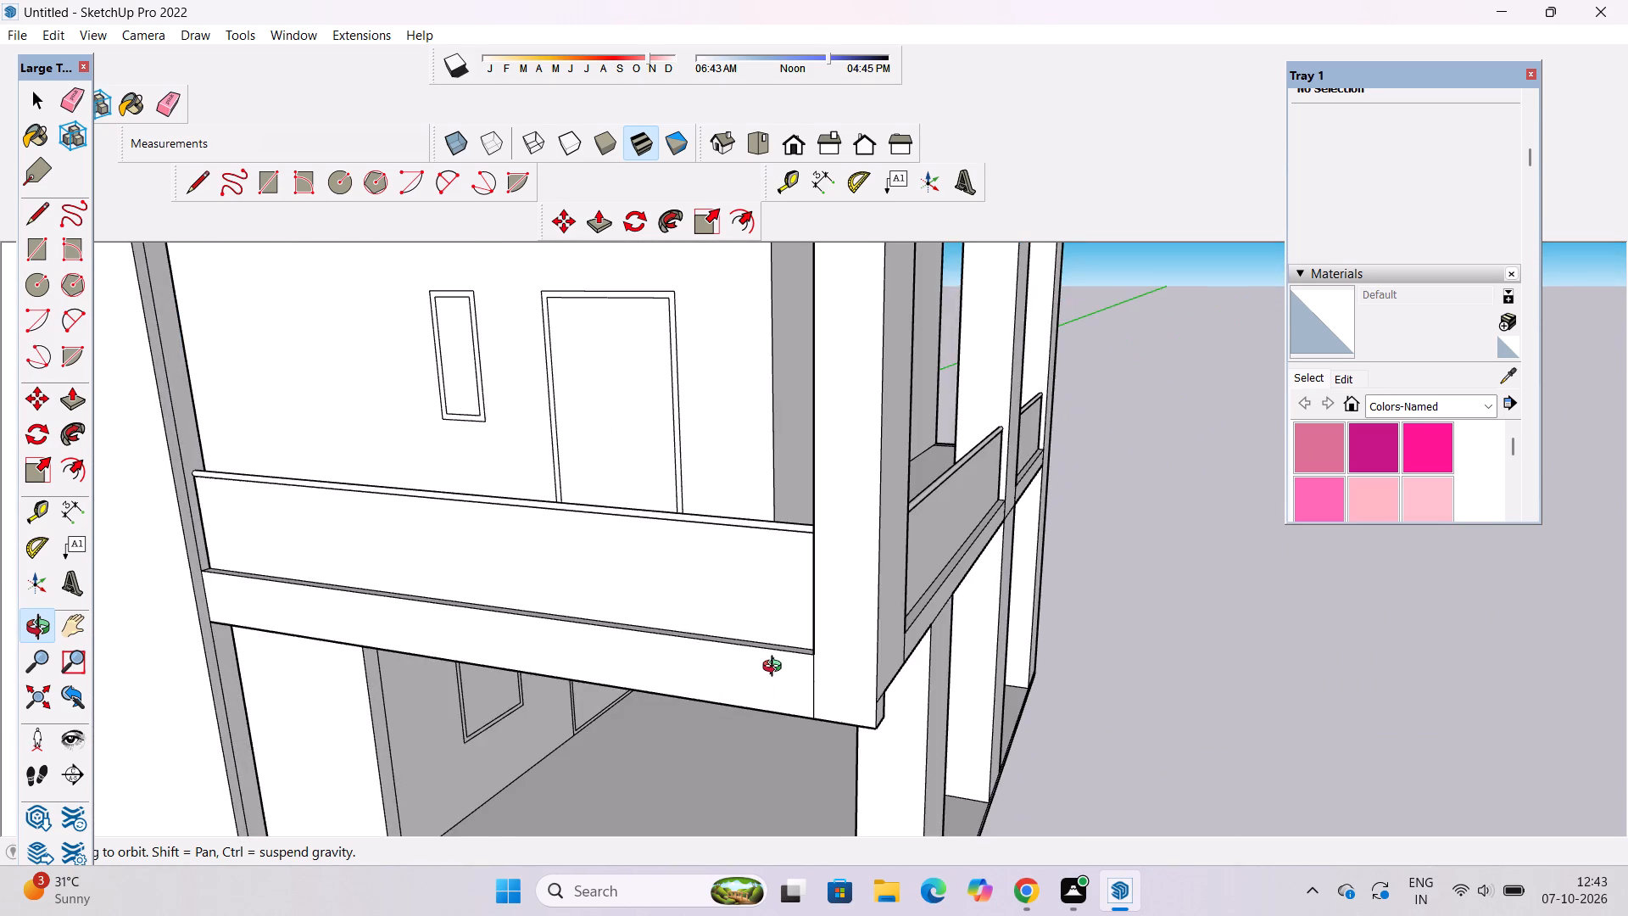
pyautogui.scroll(-9, 778, 662)
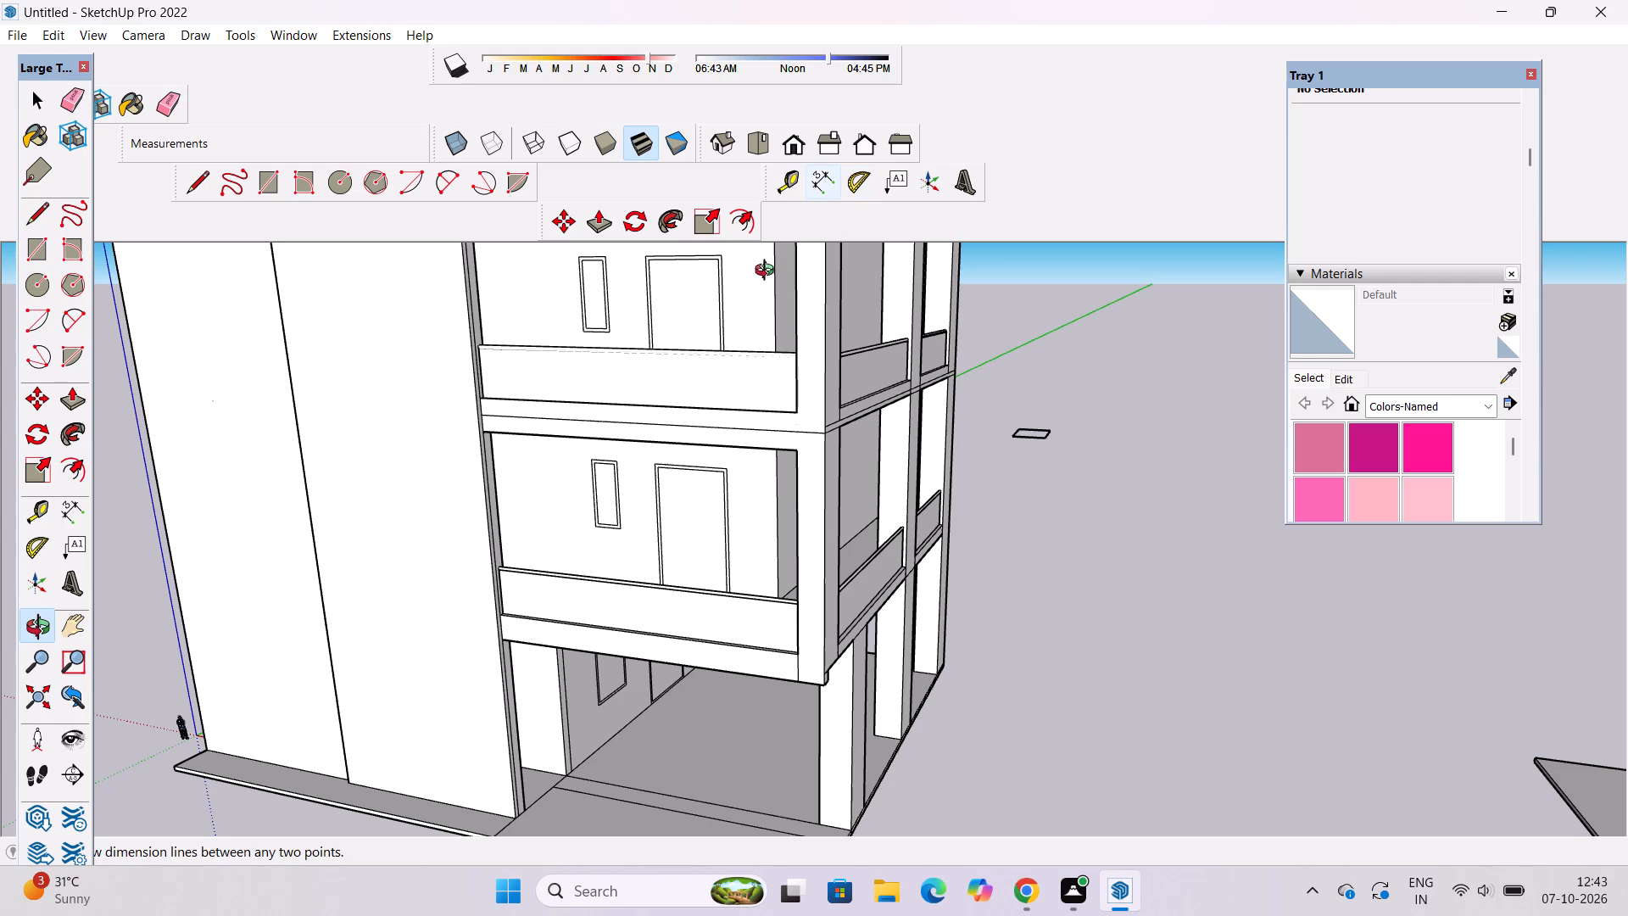
# Examine the whole building from the front and both front corners, checking the balconies, parapets and tall blank wall.
pyautogui.click(795, 145)
pyautogui.scroll(-9, 761, 321)
pyautogui.moveTo(756, 369); pyautogui.dragTo(756, 483)
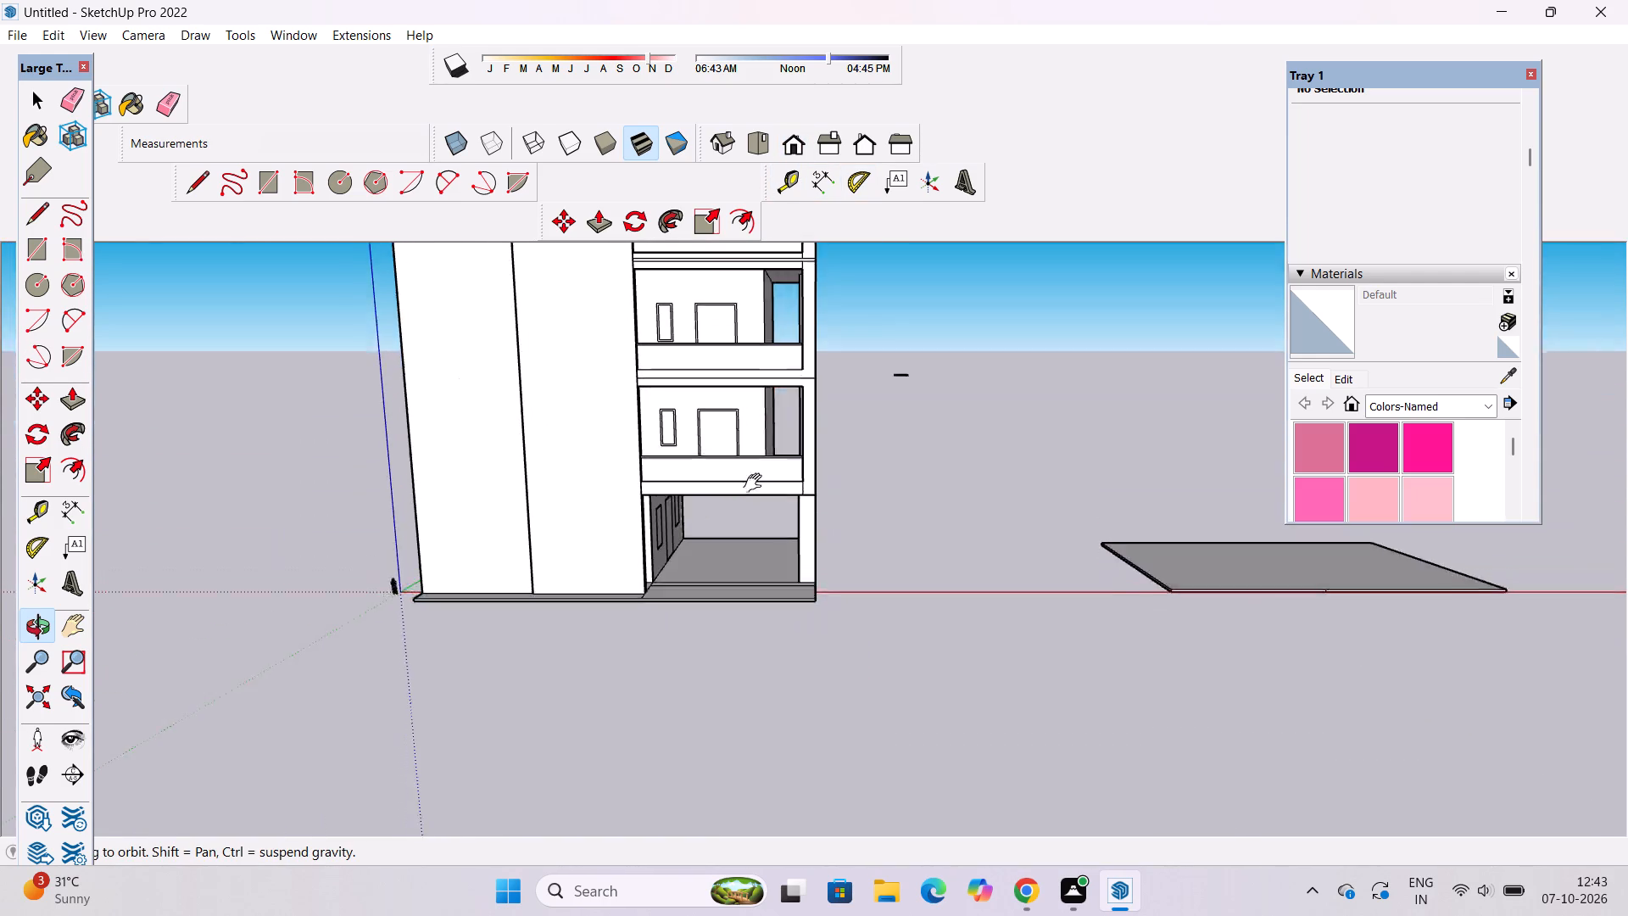
pyautogui.moveTo(756, 483); pyautogui.dragTo(755, 513)
pyautogui.scroll(-2, 729, 470)
pyautogui.keyDown('shift'); pyautogui.moveTo(749, 429); pyautogui.dragTo(774, 568); pyautogui.keyUp('shift')
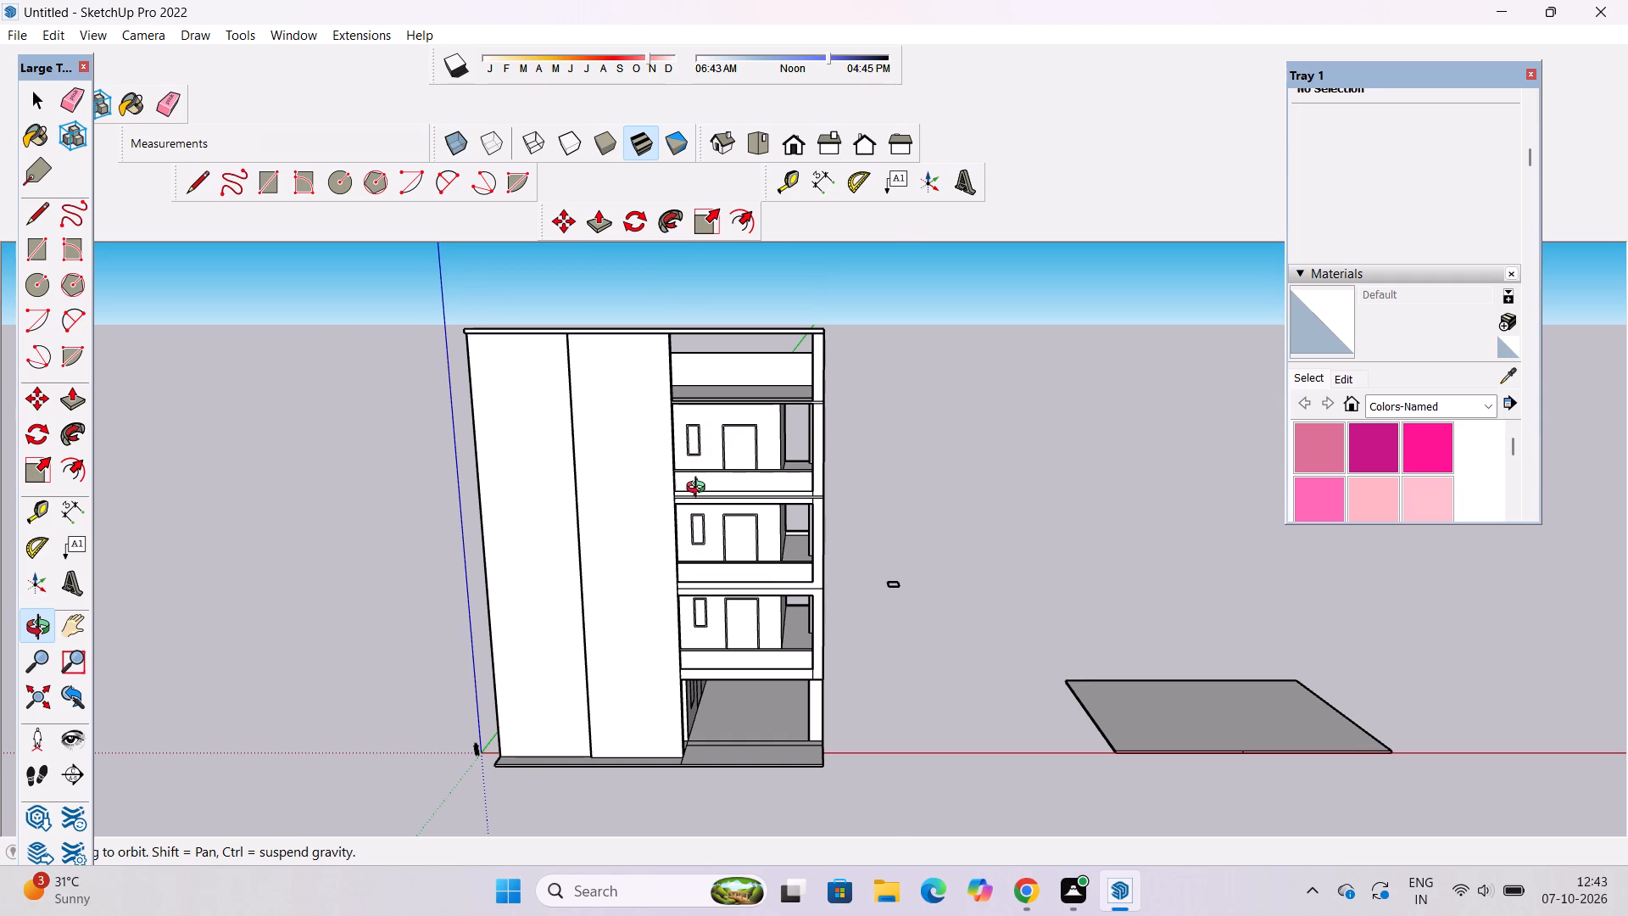
pyautogui.scroll(5, 700, 489)
pyautogui.keyDown('shift'); pyautogui.moveTo(700, 490); pyautogui.dragTo(695, 530); pyautogui.keyUp('shift')
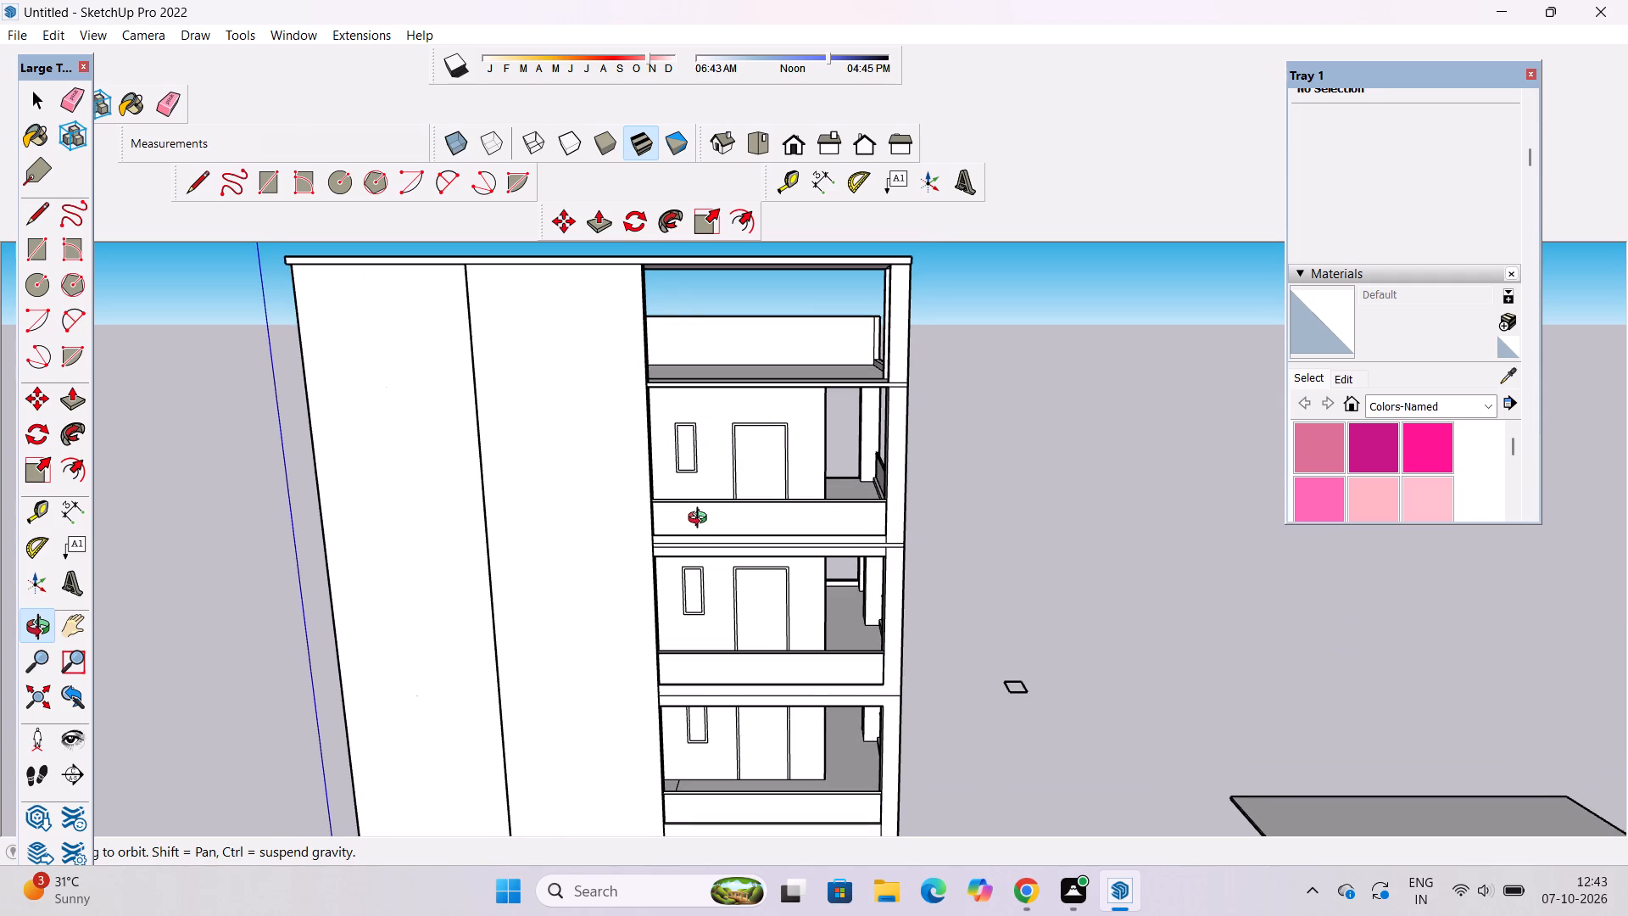
pyautogui.scroll(2, 701, 520)
pyautogui.scroll(-3, 697, 524)
pyautogui.keyDown('shift'); pyautogui.moveTo(705, 521); pyautogui.dragTo(677, 584); pyautogui.keyUp('shift')
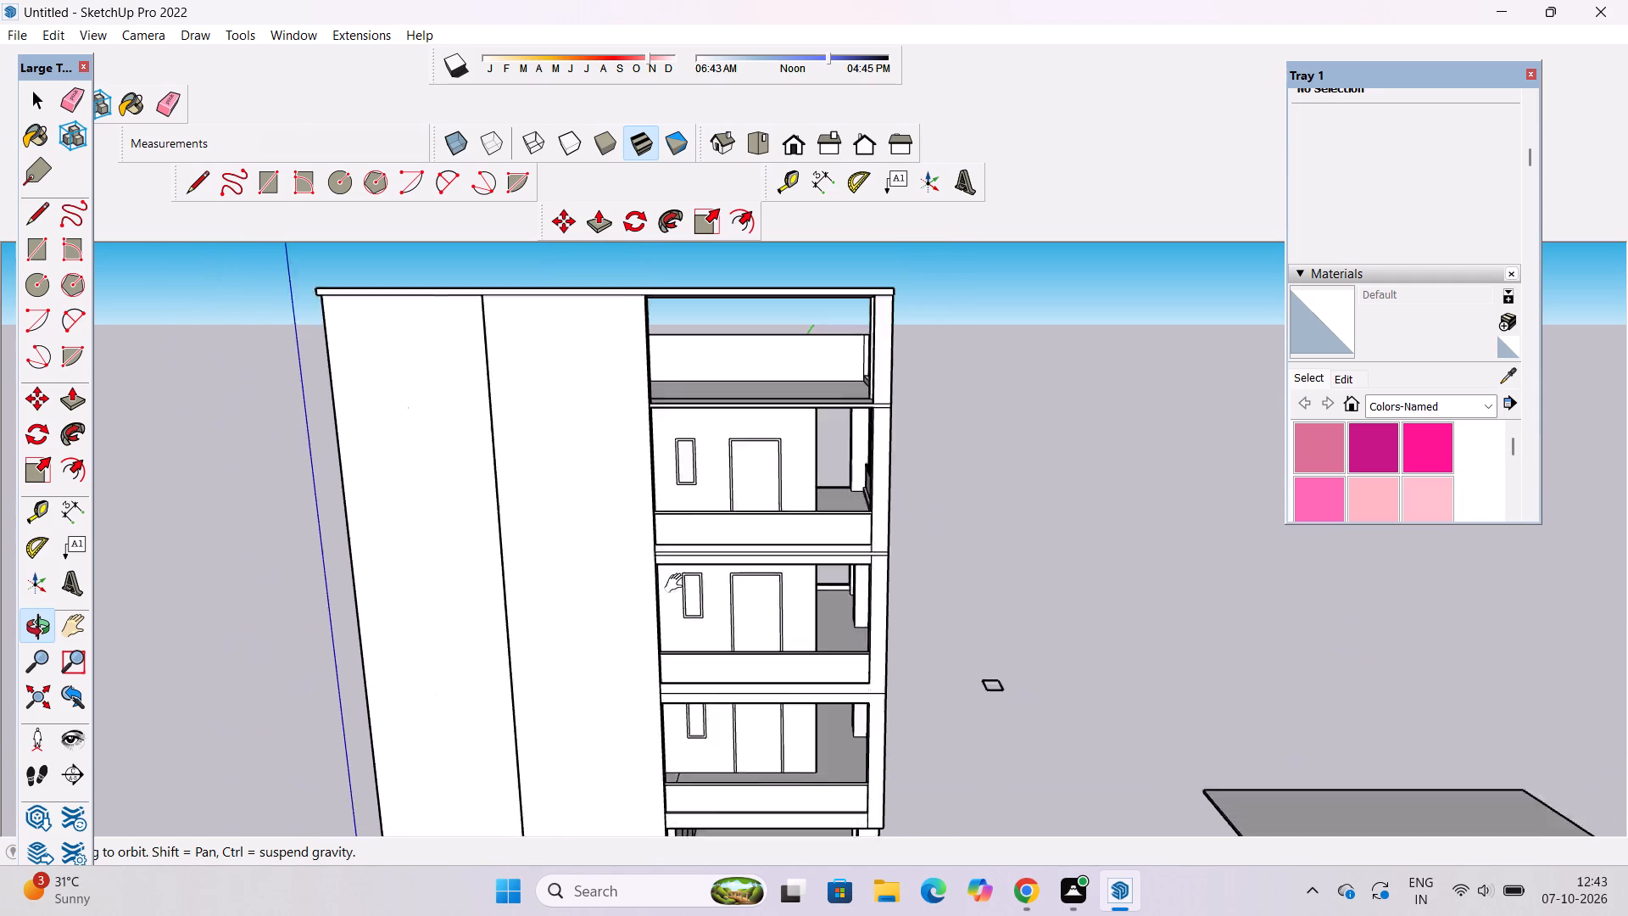
pyautogui.keyDown('shift'); pyautogui.moveTo(677, 584); pyautogui.dragTo(677, 586); pyautogui.keyUp('shift')
pyautogui.scroll(2, 677, 586)
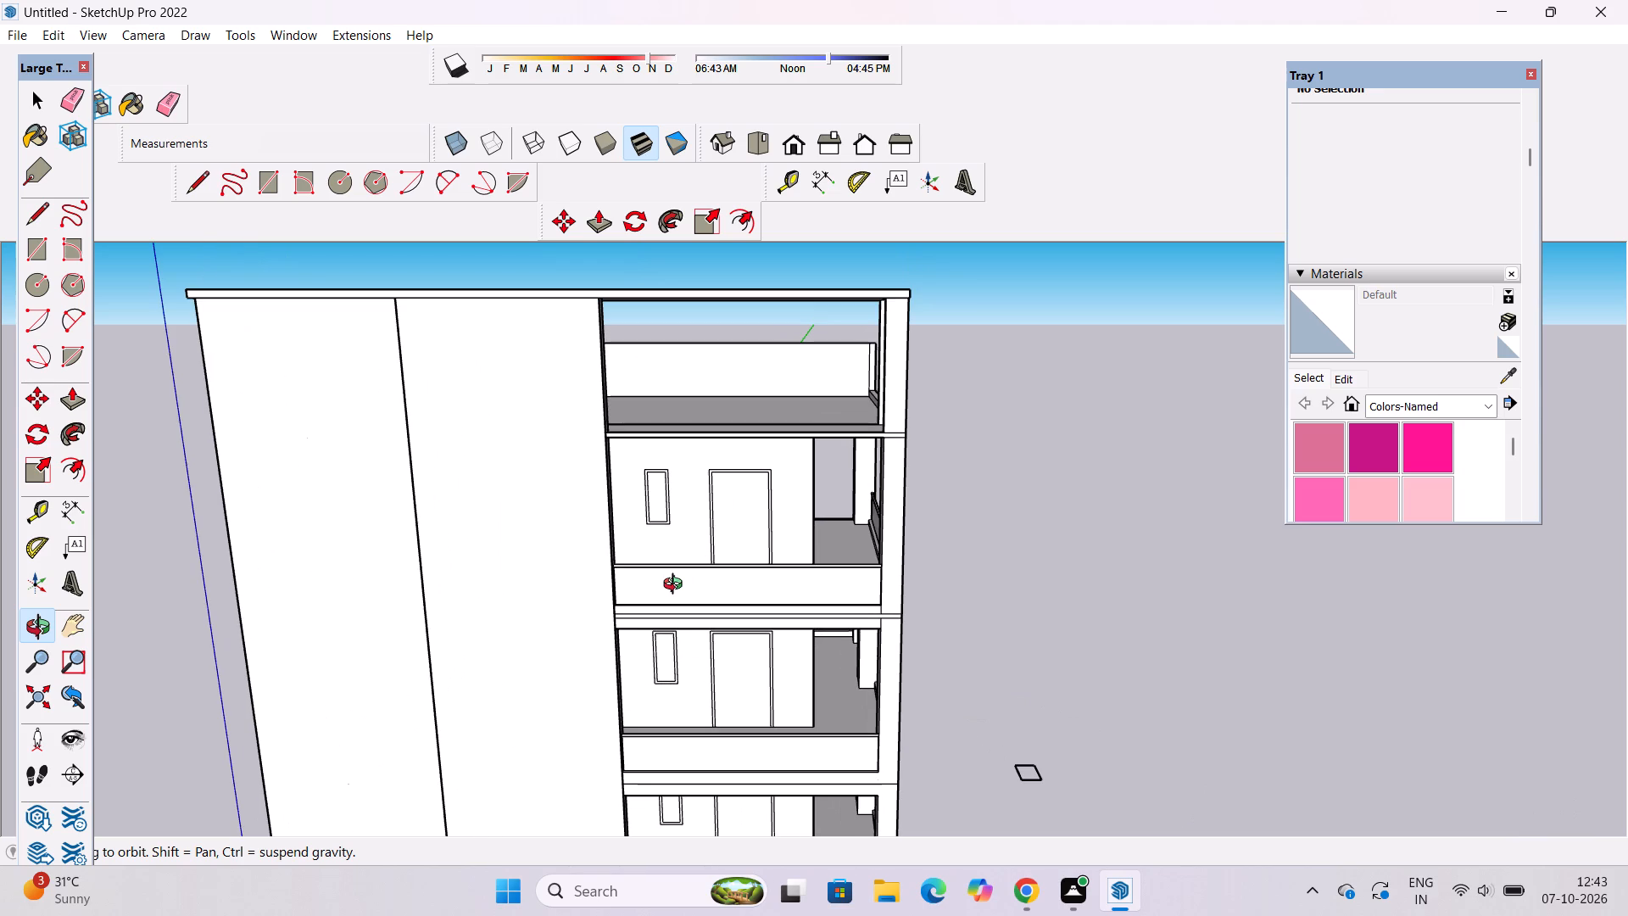
pyautogui.scroll(-4, 677, 586)
pyautogui.keyDown('shift'); pyautogui.moveTo(687, 583); pyautogui.dragTo(689, 539); pyautogui.keyUp('shift')
pyautogui.moveTo(648, 636); pyautogui.dragTo(705, 542)
pyautogui.scroll(3, 454, 540)
pyautogui.keyDown('shift'); pyautogui.moveTo(450, 543); pyautogui.dragTo(464, 505); pyautogui.keyUp('shift')
pyautogui.moveTo(465, 504); pyautogui.dragTo(618, 589)
pyautogui.scroll(-4, 625, 578)
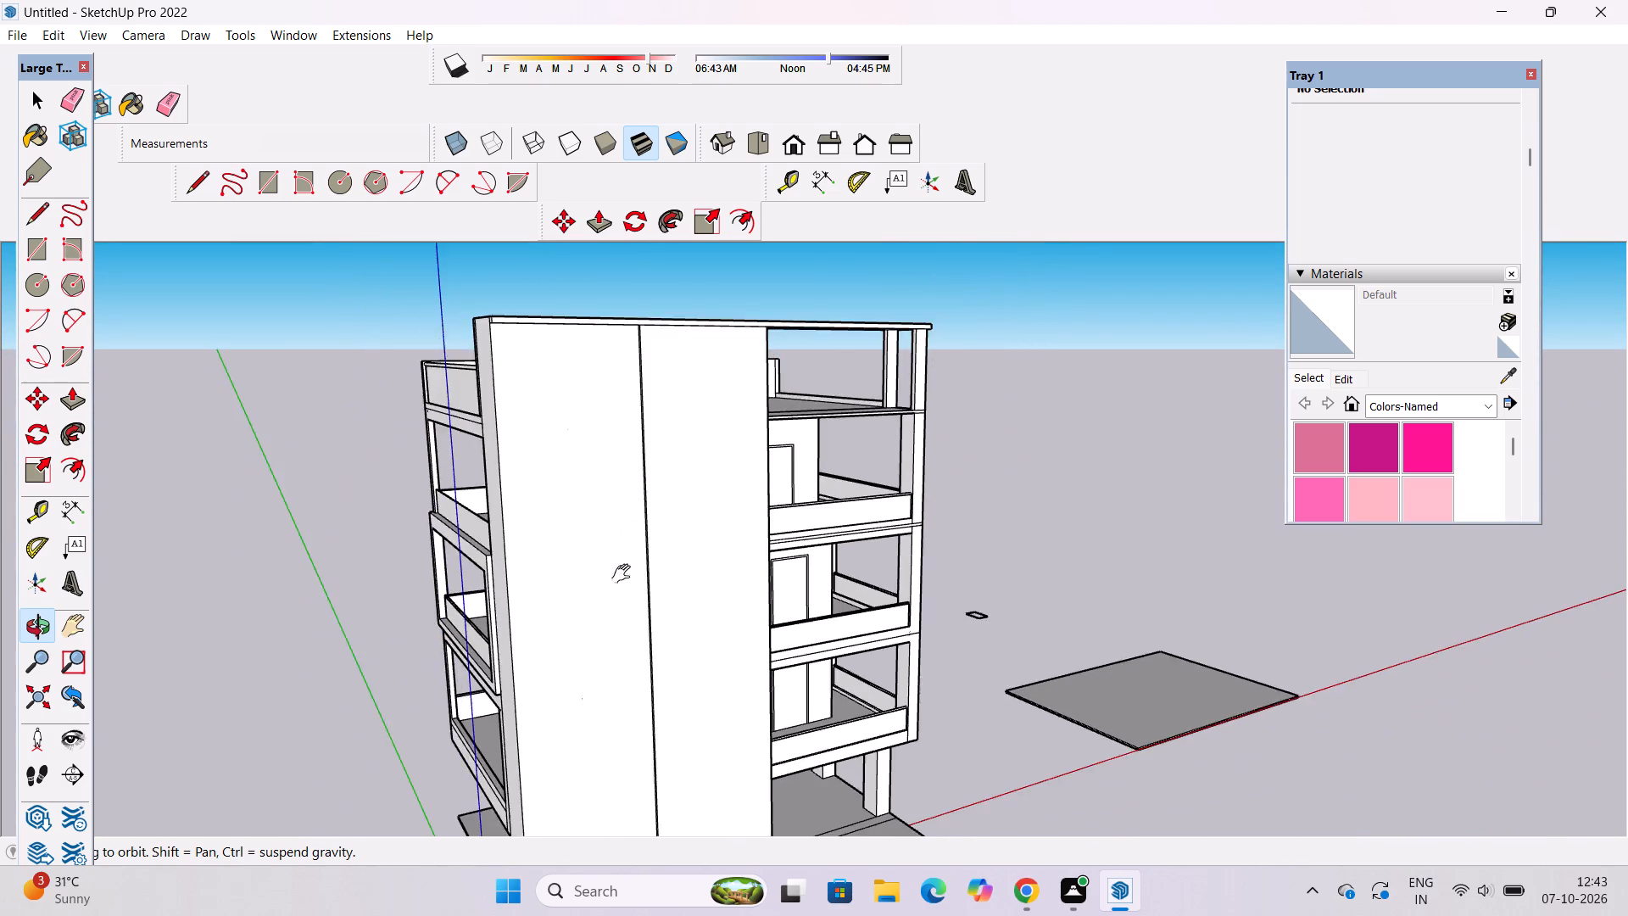
pyautogui.keyDown('shift'); pyautogui.moveTo(625, 574); pyautogui.dragTo(535, 502); pyautogui.keyUp('shift')
pyautogui.moveTo(534, 502); pyautogui.dragTo(605, 533)
pyautogui.scroll(-3, 605, 533)
pyautogui.keyDown('shift'); pyautogui.moveTo(613, 516); pyautogui.dragTo(570, 491); pyautogui.keyUp('shift')
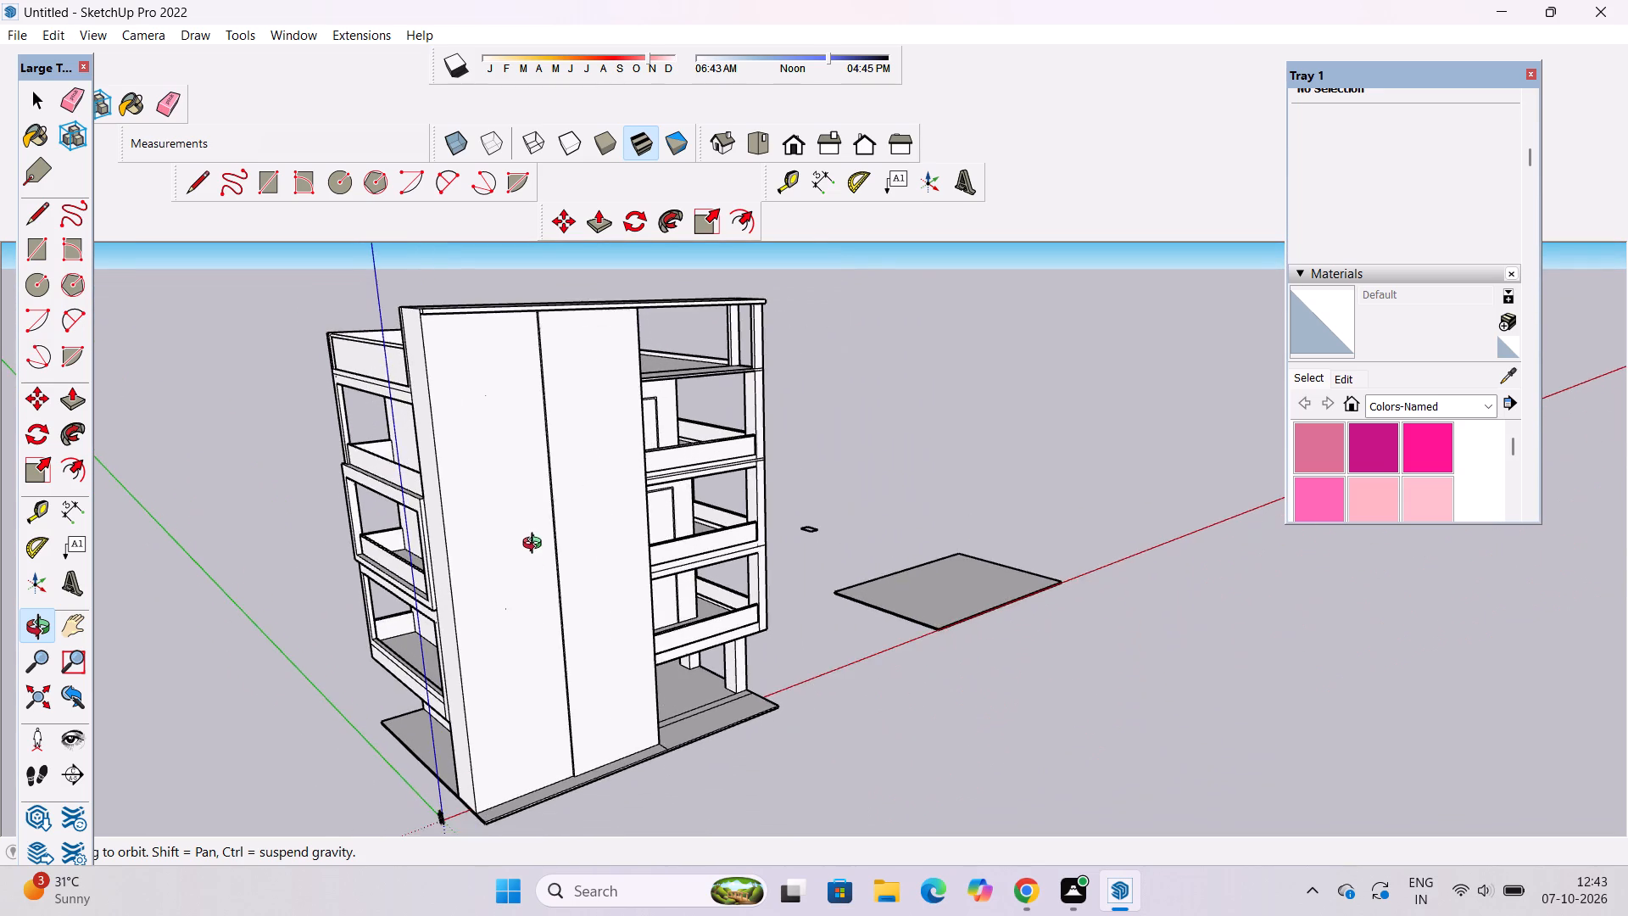
pyautogui.scroll(4, 530, 593)
pyautogui.keyDown('shift'); pyautogui.moveTo(529, 585); pyautogui.dragTo(621, 608); pyautogui.keyUp('shift')
pyautogui.scroll(3, 640, 587)
pyautogui.keyDown('shift'); pyautogui.moveTo(650, 613); pyautogui.dragTo(650, 656); pyautogui.keyUp('shift')
pyautogui.moveTo(647, 657); pyautogui.dragTo(645, 651)
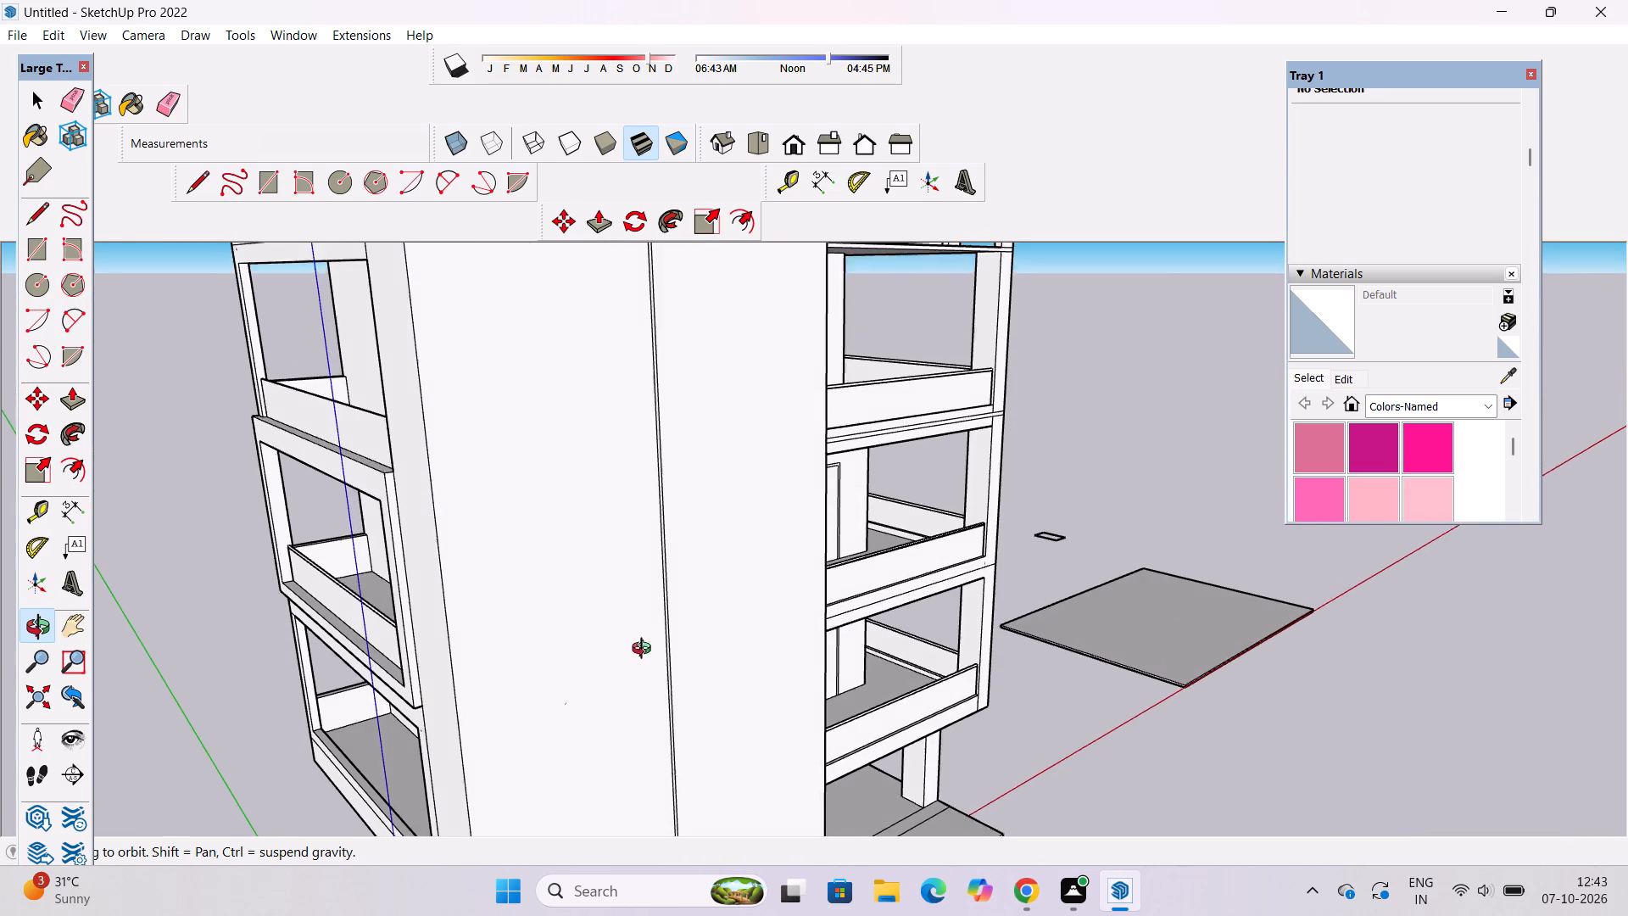
pyautogui.moveTo(645, 651); pyautogui.dragTo(639, 628)
pyautogui.scroll(-3, 639, 627)
pyautogui.keyDown('shift'); pyautogui.moveTo(627, 628); pyautogui.dragTo(627, 606); pyautogui.keyUp('shift')
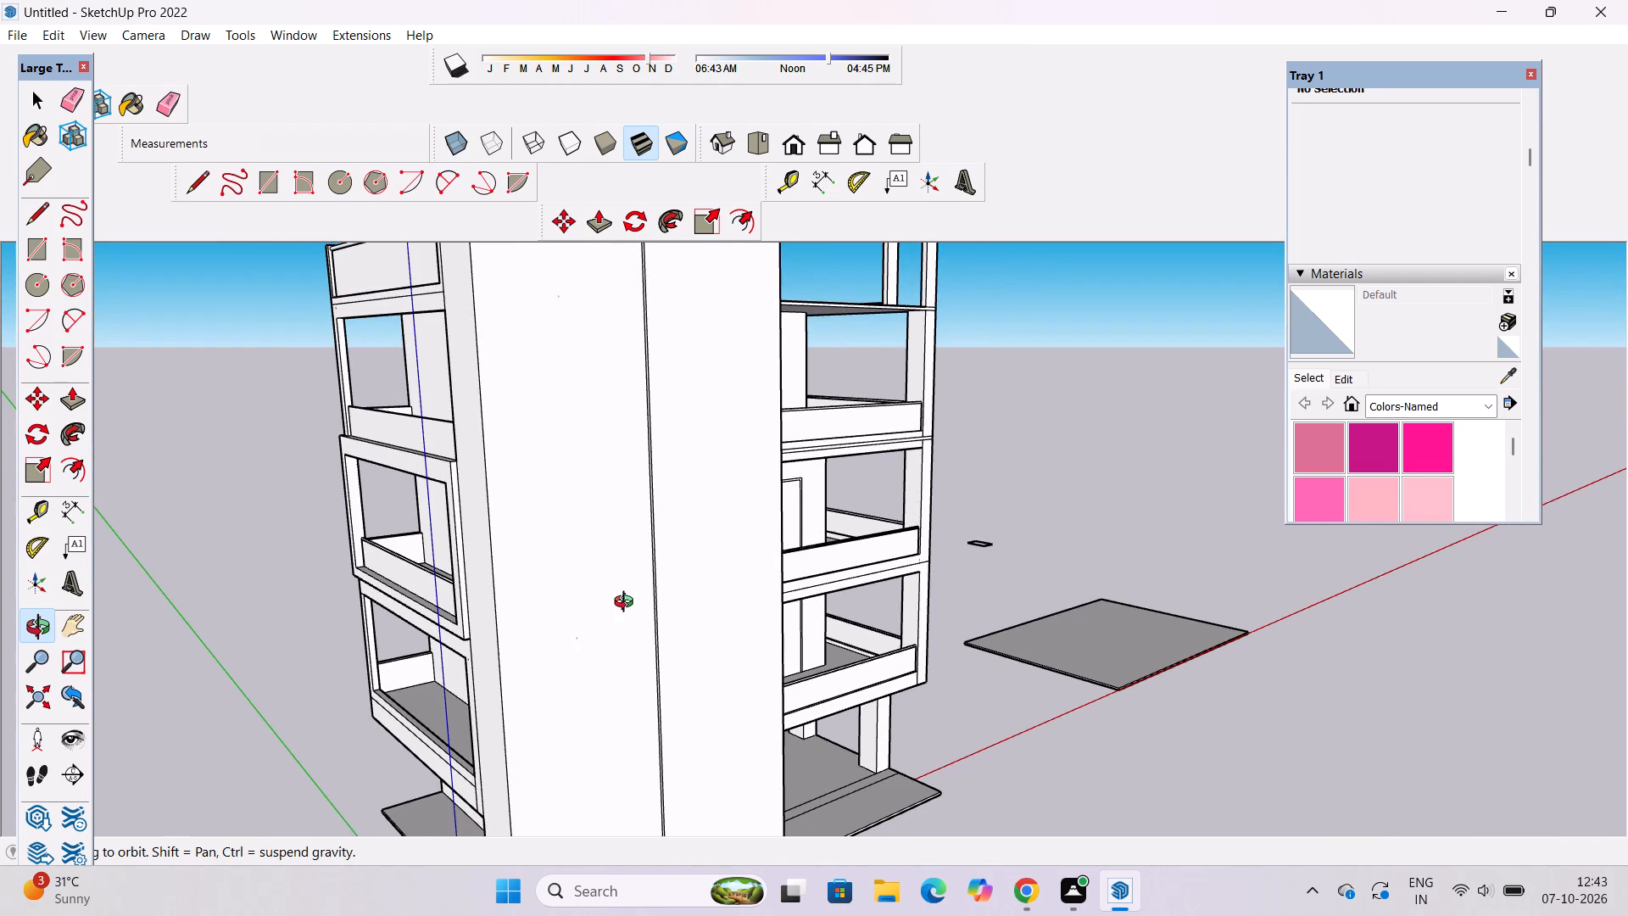
pyautogui.scroll(-5, 628, 600)
pyautogui.scroll(4, 600, 415)
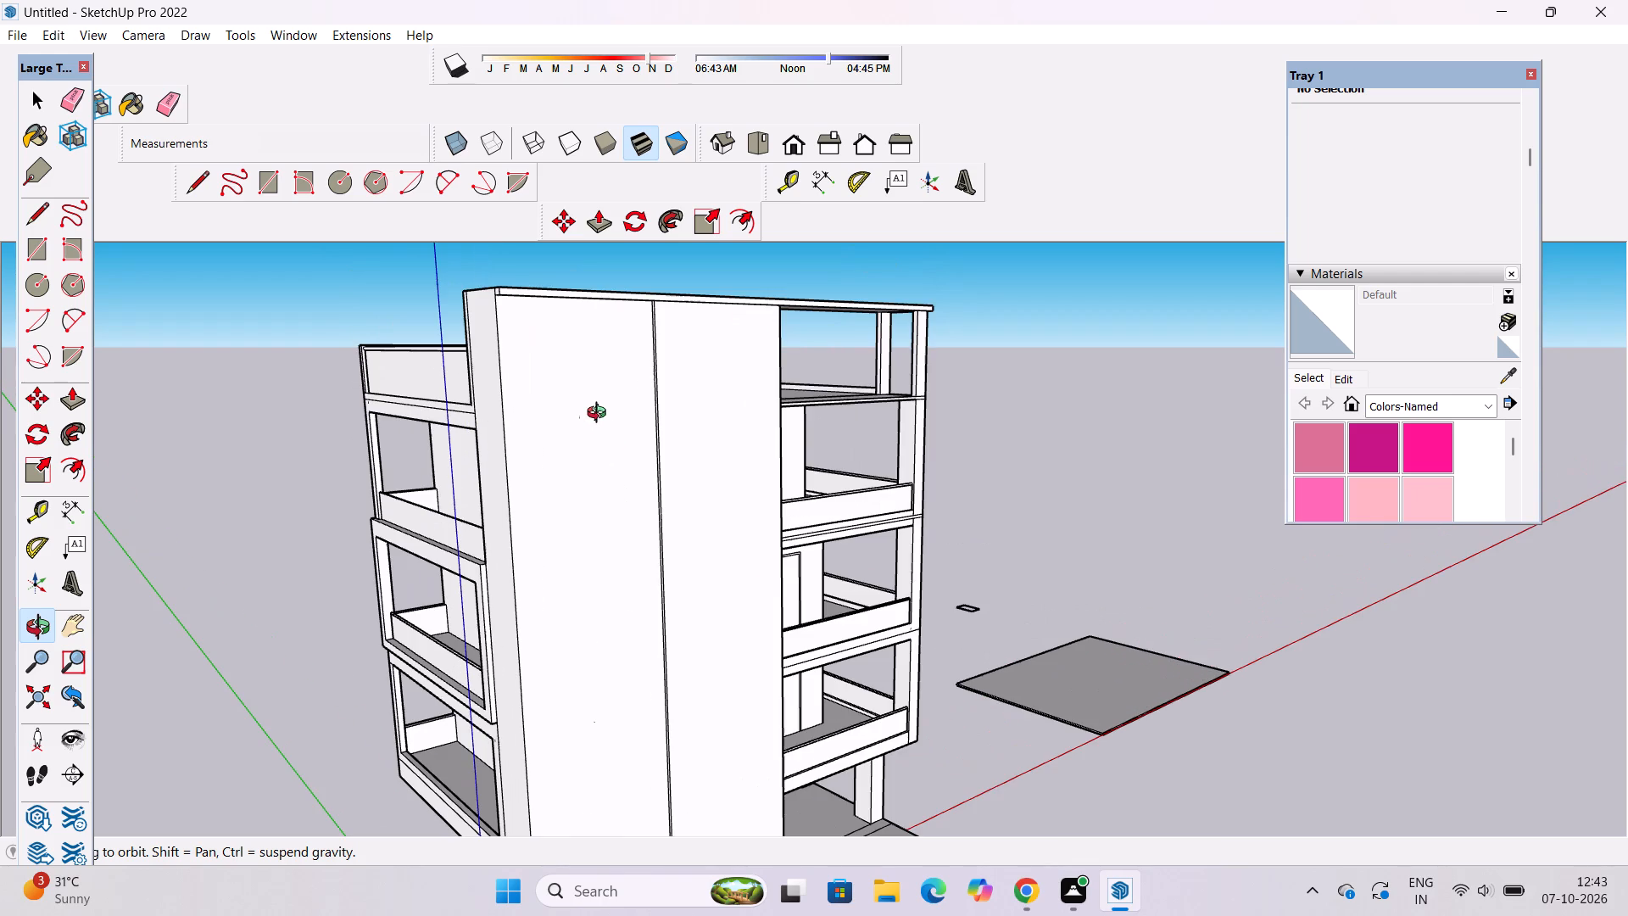
pyautogui.keyDown('shift'); pyautogui.moveTo(597, 414); pyautogui.dragTo(583, 435); pyautogui.keyUp('shift')
pyautogui.moveTo(612, 449); pyautogui.dragTo(583, 455)
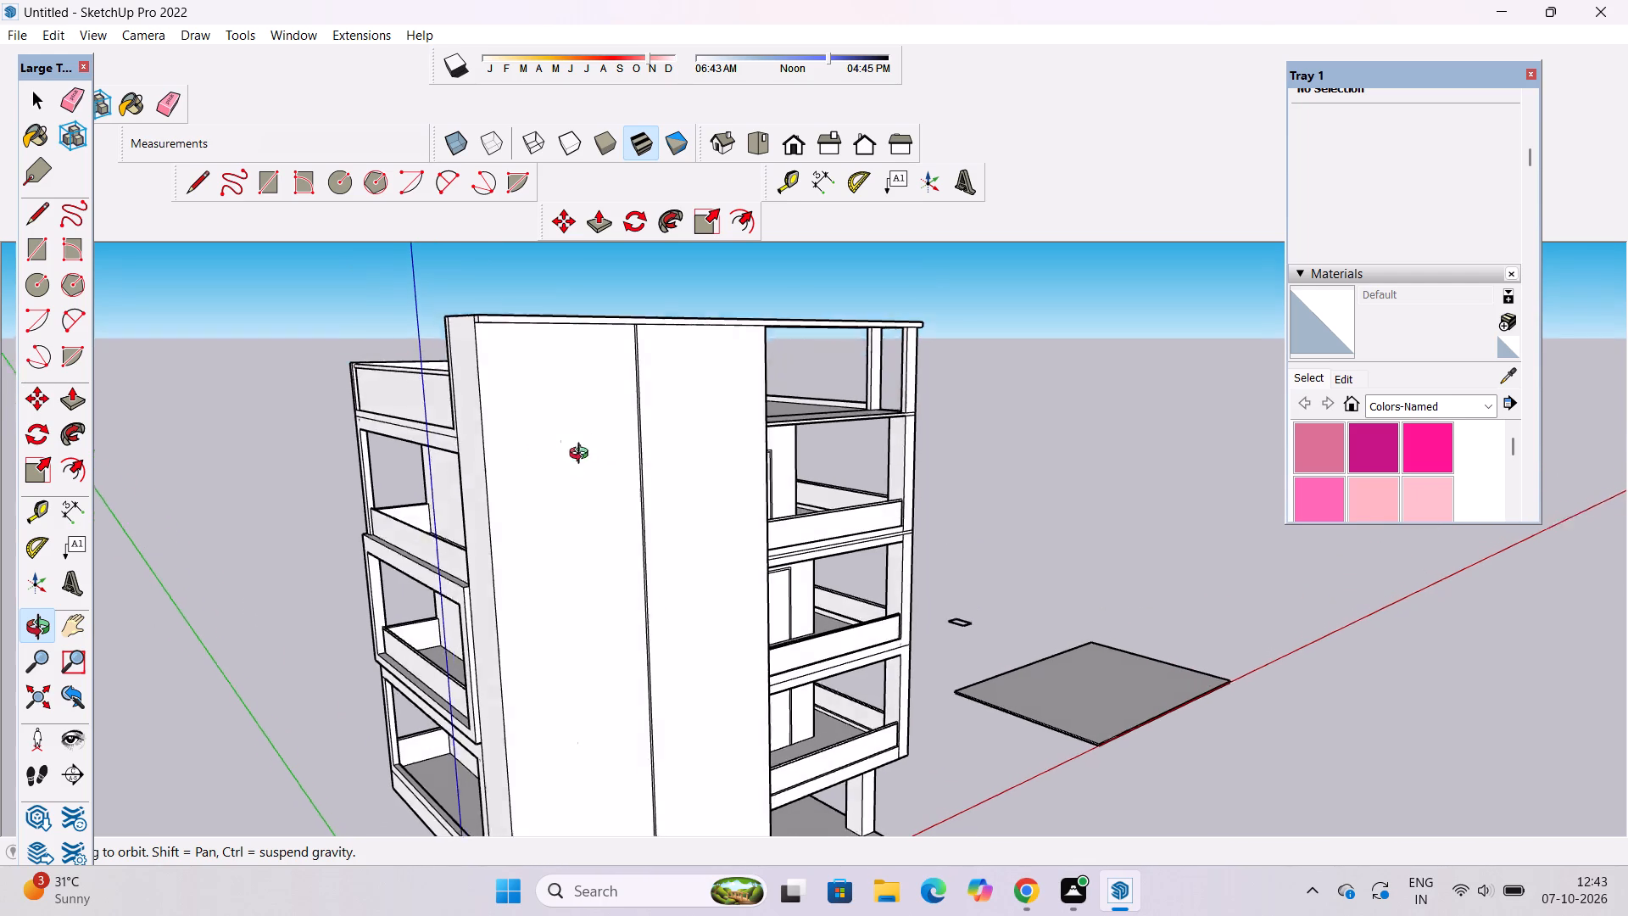
pyautogui.moveTo(583, 455); pyautogui.dragTo(539, 461)
pyautogui.moveTo(601, 455); pyautogui.dragTo(533, 472)
pyautogui.scroll(-2, 533, 472)
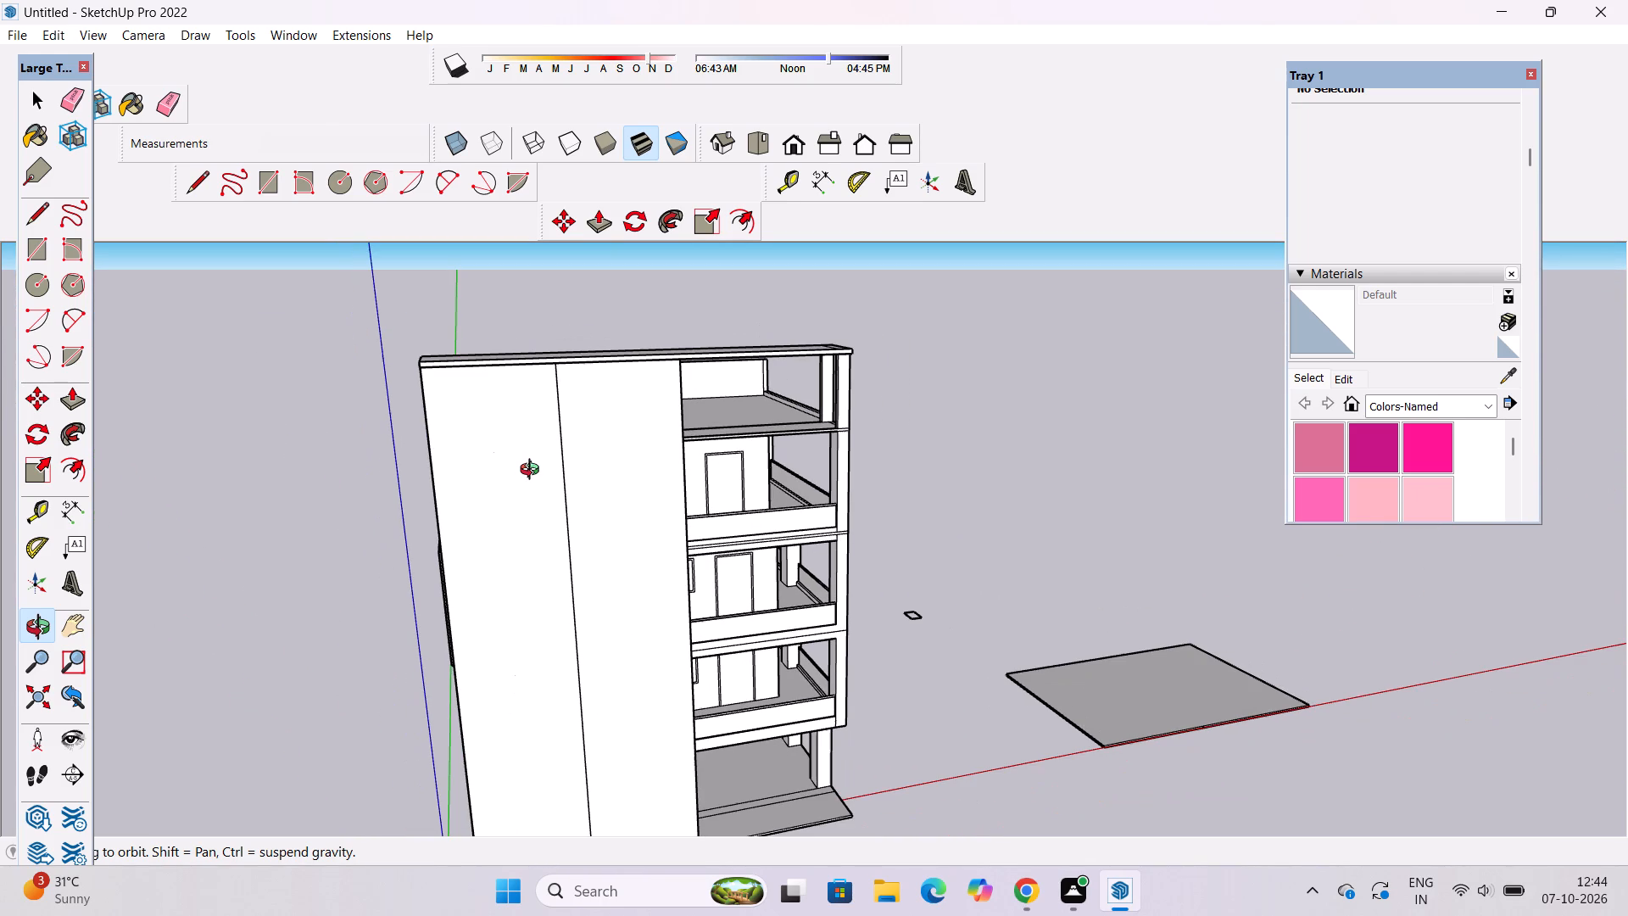
pyautogui.scroll(-1, 533, 472)
pyautogui.moveTo(636, 498); pyautogui.dragTo(488, 491)
pyautogui.moveTo(574, 545); pyautogui.dragTo(714, 543)
pyautogui.scroll(3, 589, 507)
pyautogui.moveTo(614, 513); pyautogui.dragTo(662, 540)
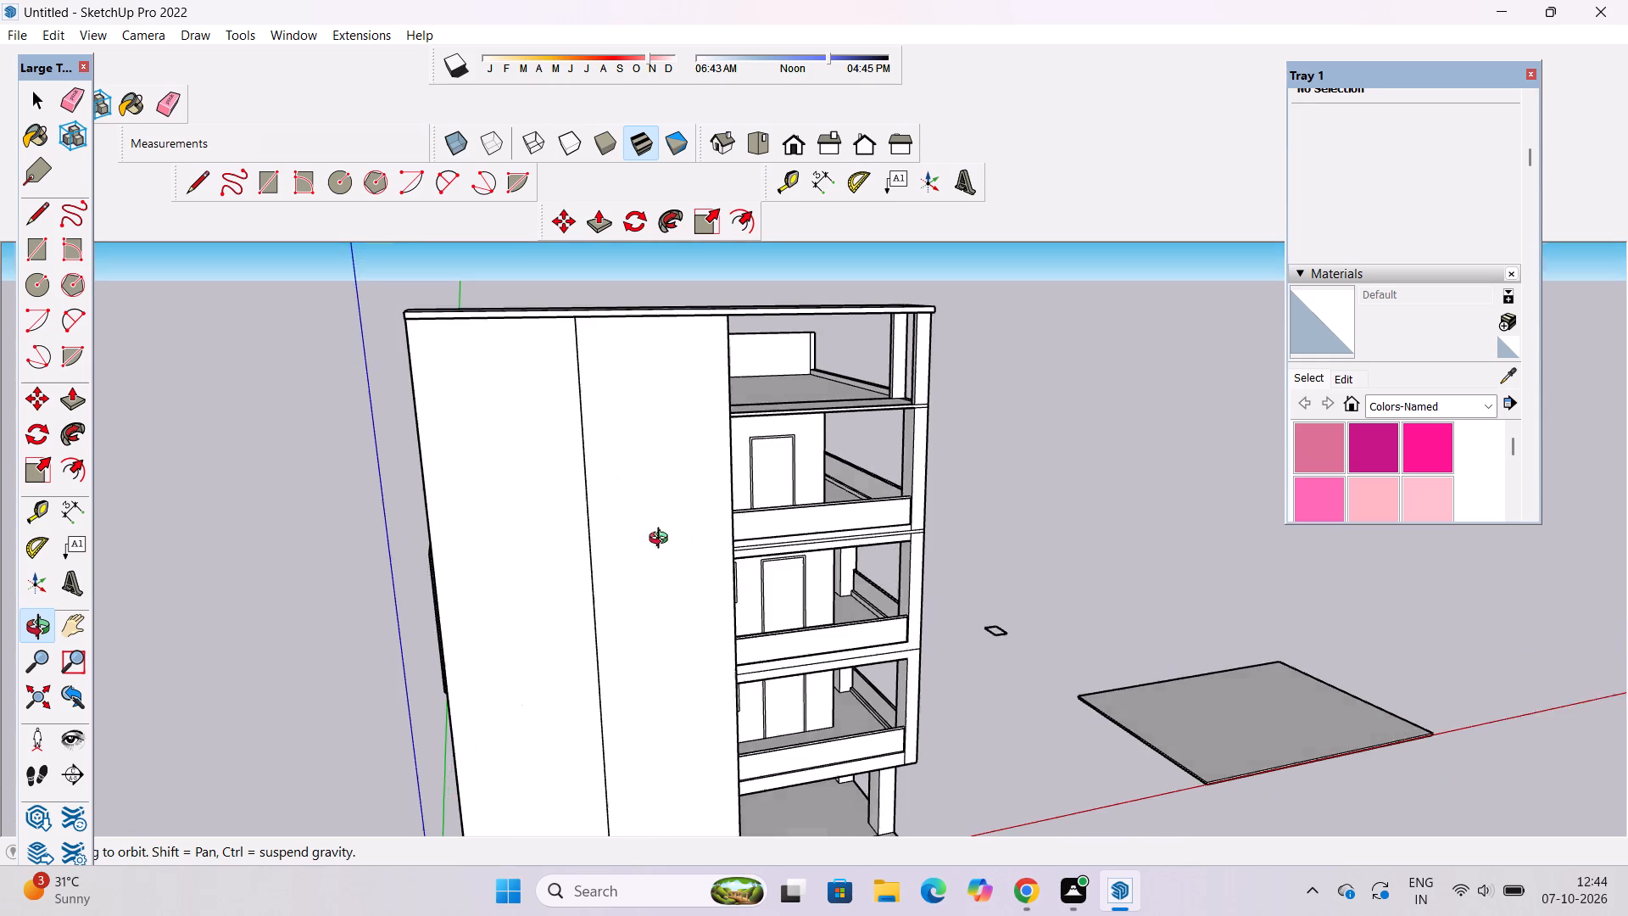
# Examine the building's front facade from several angles, focusing on the stacked balconies and the open topmost level beside the tall blank wall.
pyautogui.moveTo(662, 540); pyautogui.dragTo(722, 553)
pyautogui.moveTo(738, 556); pyautogui.dragTo(551, 540)
pyautogui.moveTo(672, 541); pyautogui.dragTo(613, 480)
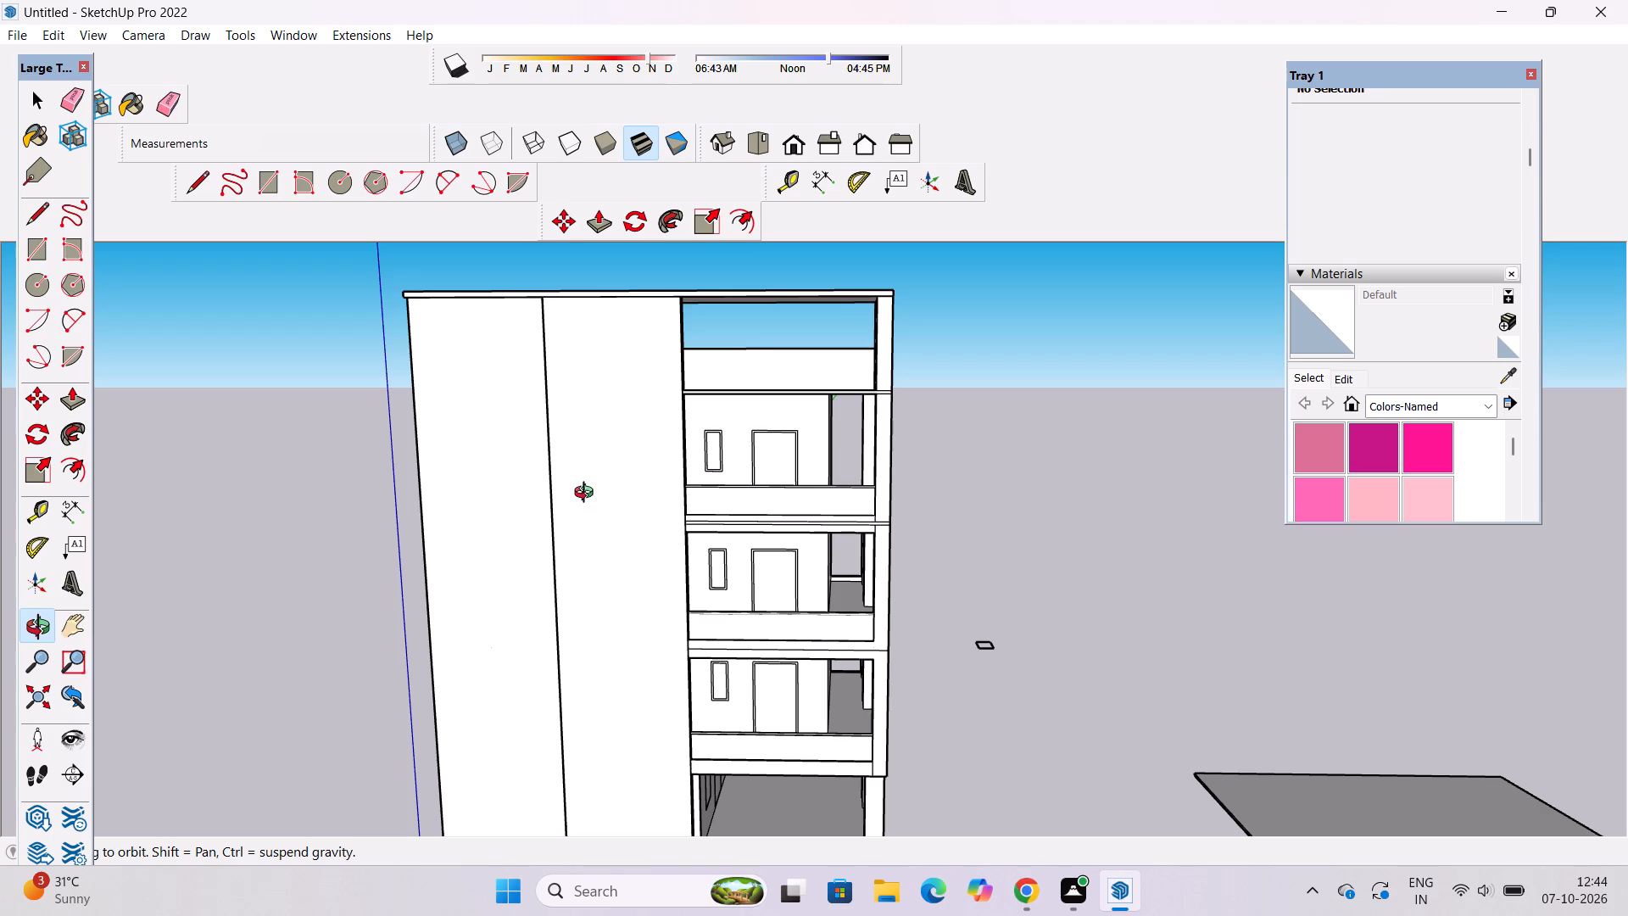
pyautogui.scroll(-5, 588, 493)
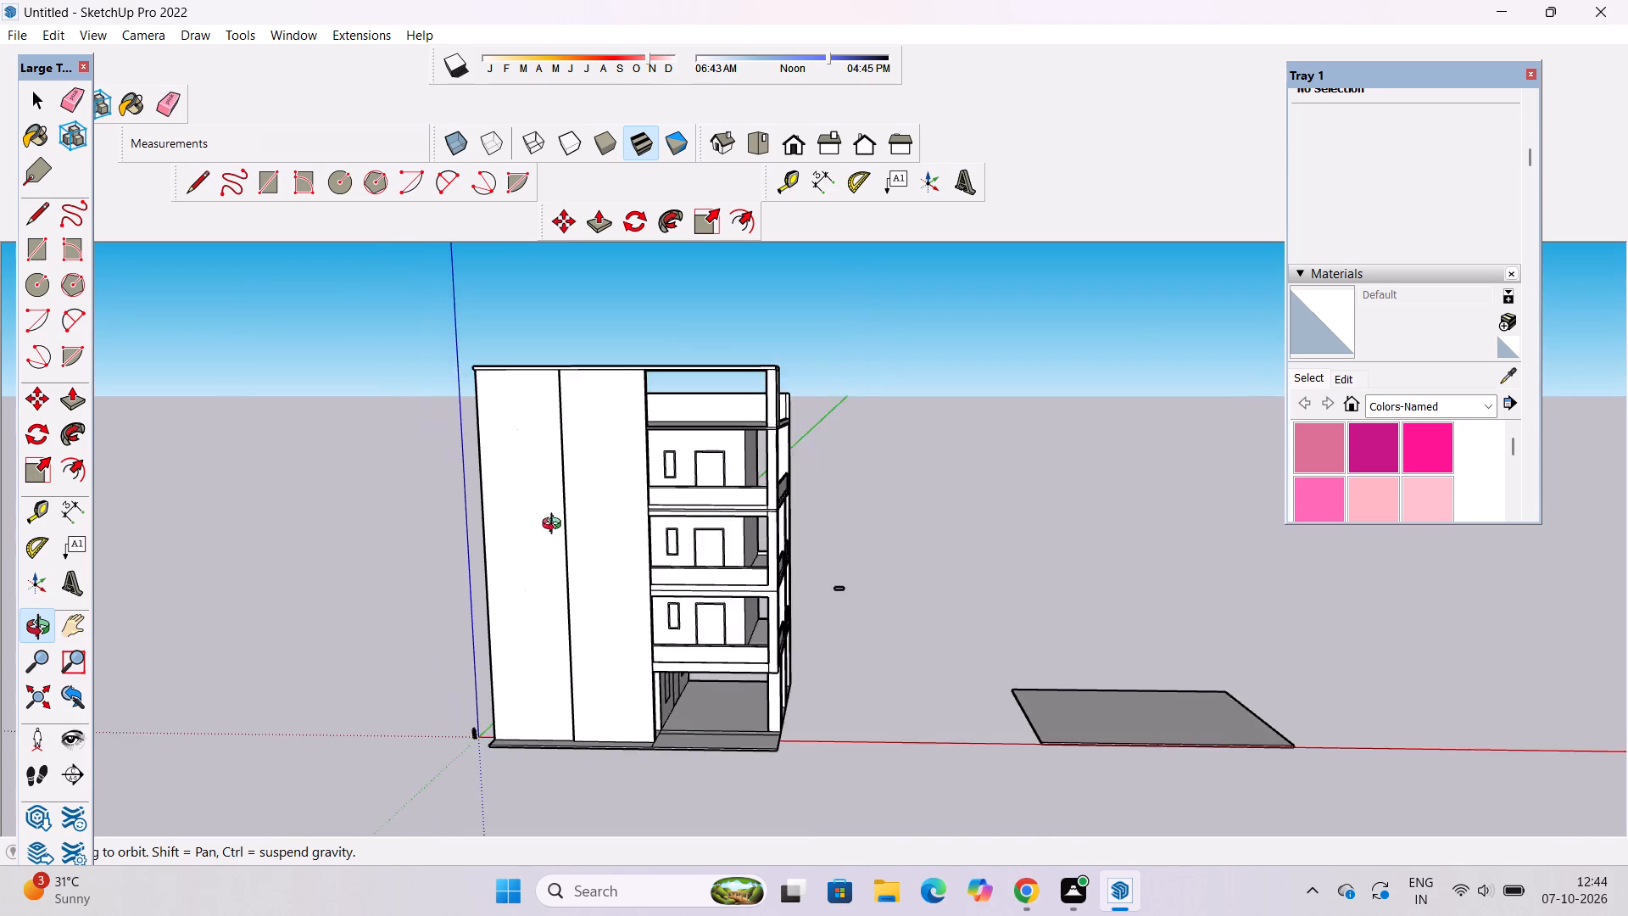
pyautogui.moveTo(524, 555); pyautogui.dragTo(728, 565)
pyautogui.scroll(9, 702, 511)
pyautogui.scroll(-7, 569, 550)
pyautogui.keyDown('shift'); pyautogui.moveTo(655, 525); pyautogui.dragTo(640, 574); pyautogui.keyUp('shift')
pyautogui.scroll(-2, 614, 548)
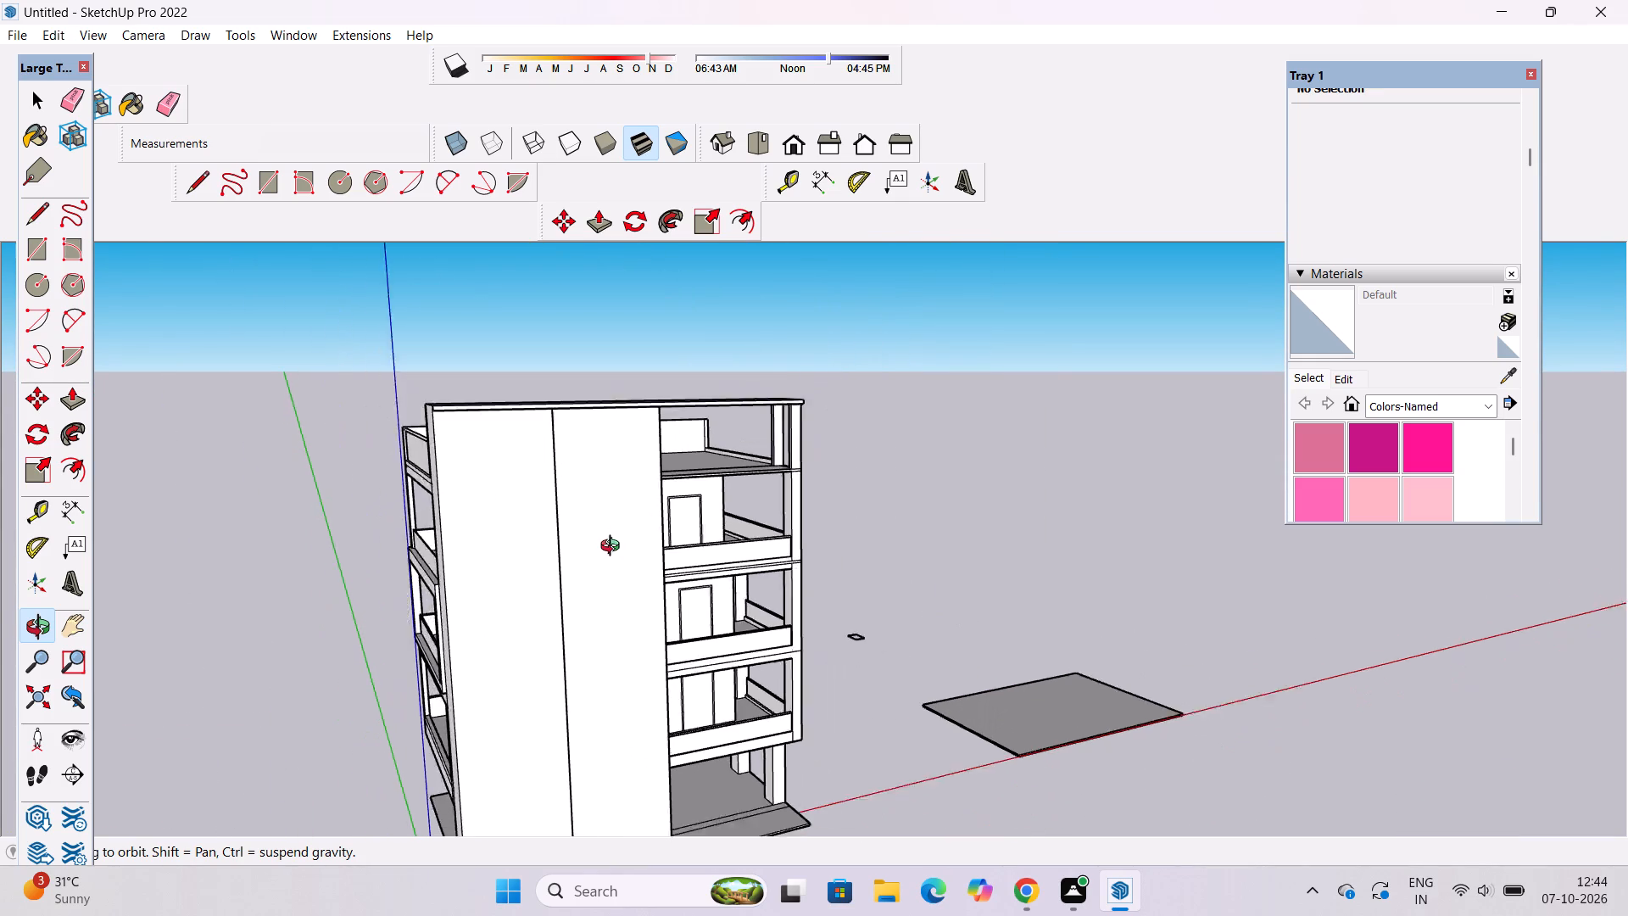
pyautogui.scroll(-4, 614, 548)
pyautogui.moveTo(612, 546); pyautogui.dragTo(603, 510)
pyautogui.moveTo(666, 520); pyautogui.dragTo(501, 554)
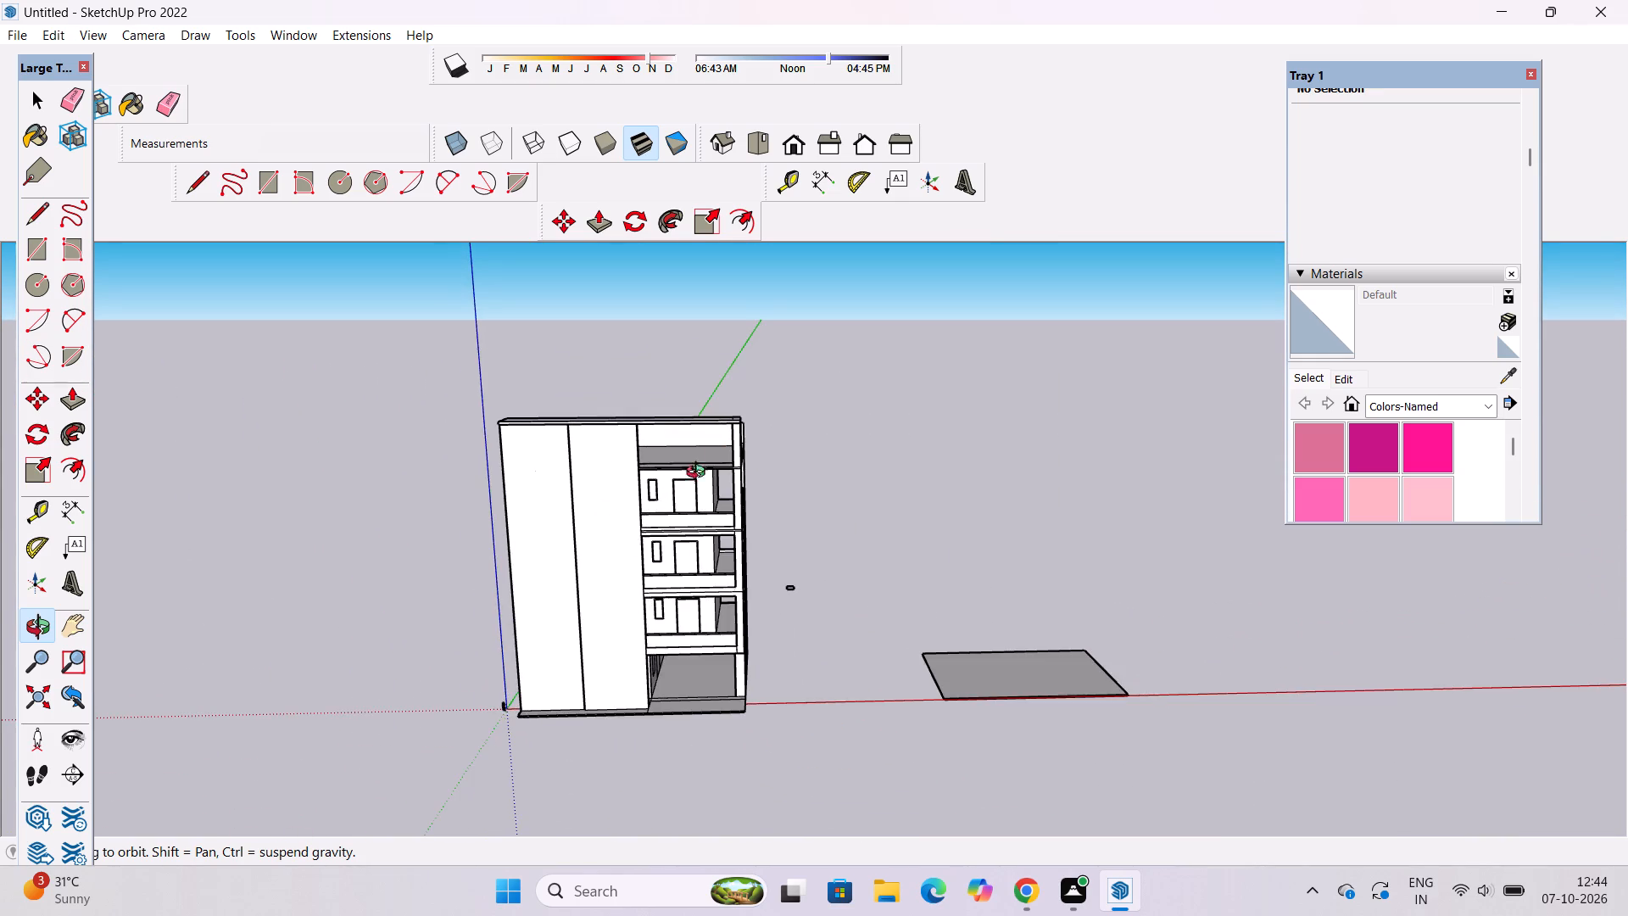
pyautogui.scroll(7, 726, 450)
pyautogui.click(716, 464)
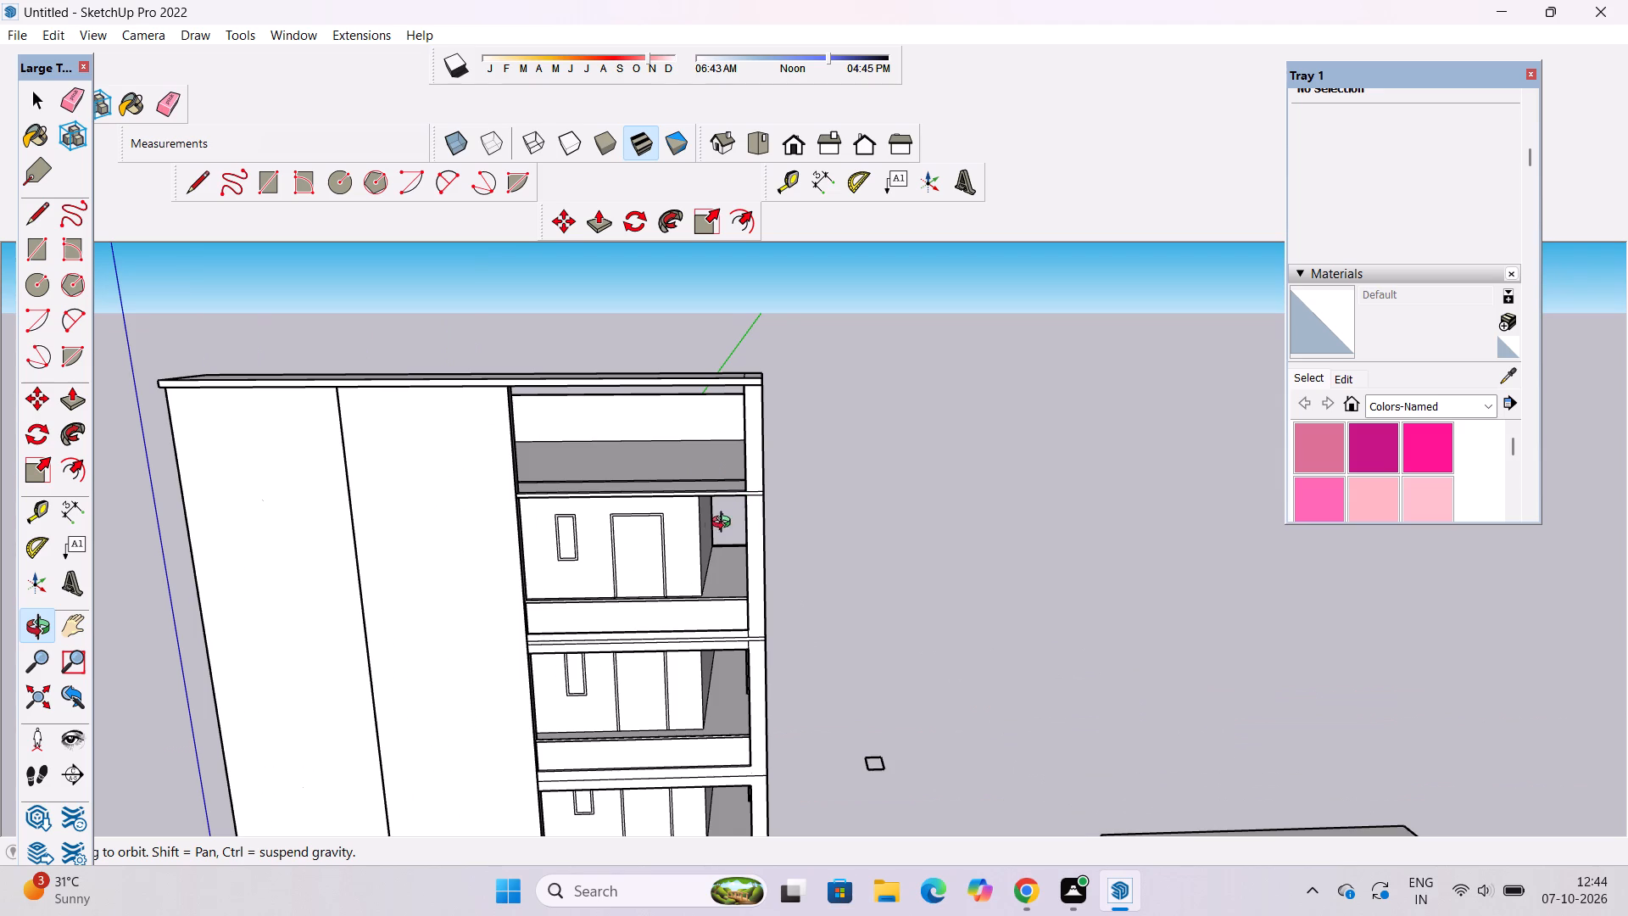
# Push/Pull the narrow strip along the front edge of the topmost level's floor upward by 2' as an edge beam.
pyautogui.scroll(4, 647, 535)
pyautogui.keyDown('shift'); pyautogui.moveTo(638, 535); pyautogui.dragTo(712, 596); pyautogui.keyUp('shift')
pyautogui.scroll(4, 823, 504)
pyautogui.moveTo(824, 545); pyautogui.dragTo(841, 610)
pyautogui.moveTo(845, 646); pyautogui.dragTo(861, 654)
pyautogui.keyDown('shift'); pyautogui.moveTo(824, 688); pyautogui.dragTo(798, 642); pyautogui.keyUp('shift')
pyautogui.moveTo(828, 652); pyautogui.dragTo(839, 657)
pyautogui.press('p')
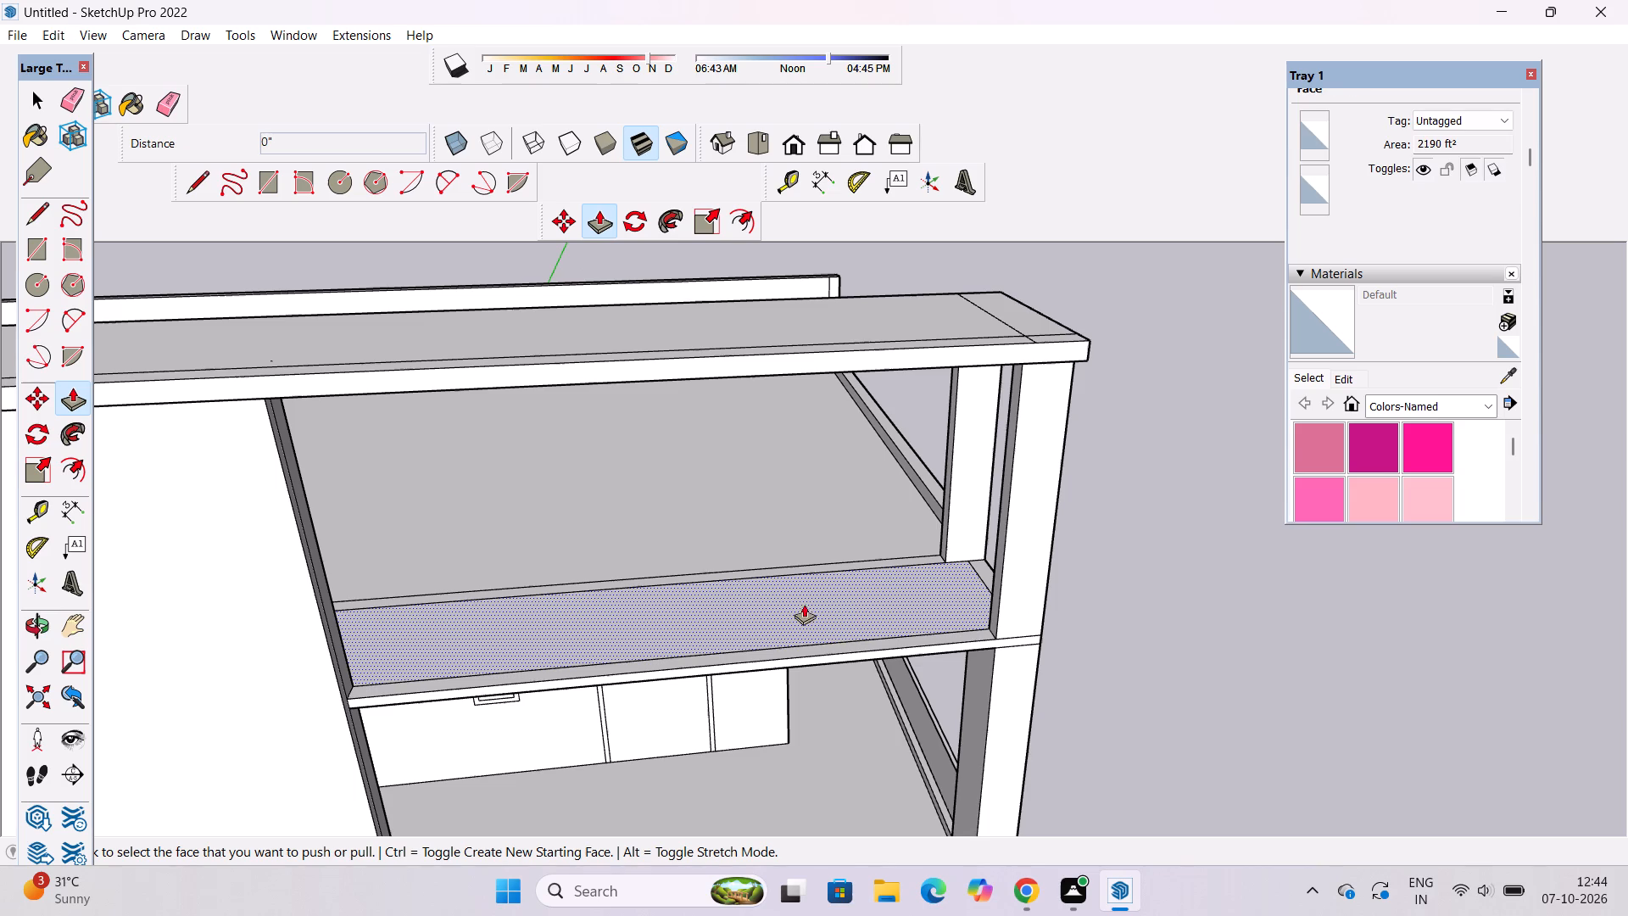
pyautogui.scroll(2, 668, 642)
pyautogui.click(700, 667)
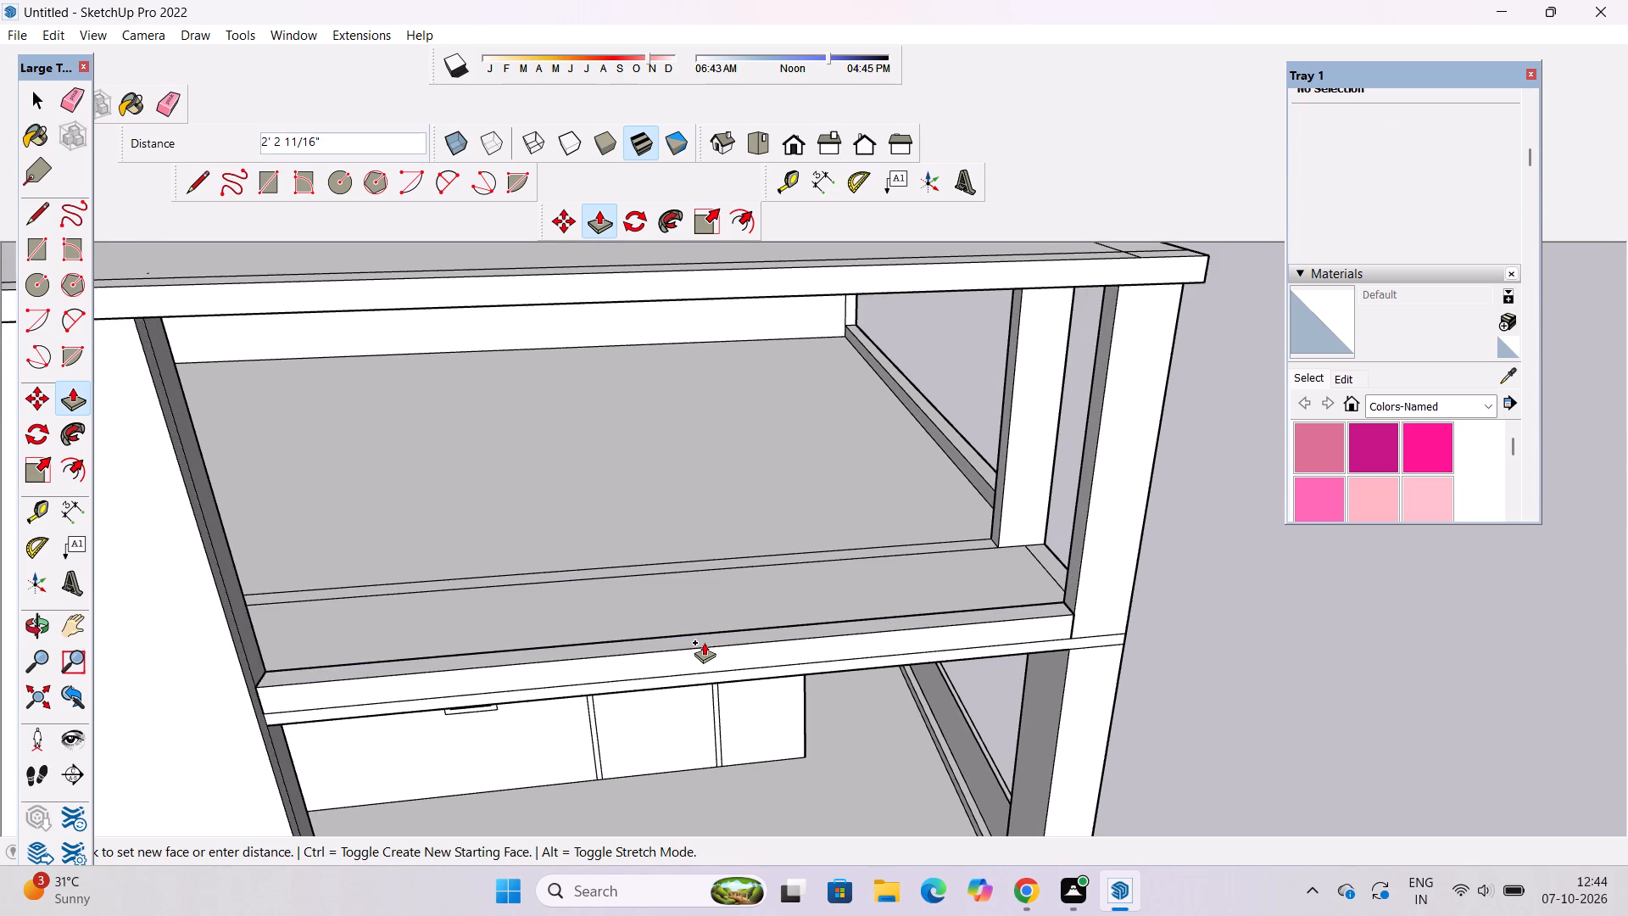
pyautogui.write("2'")
pyautogui.press('Return')
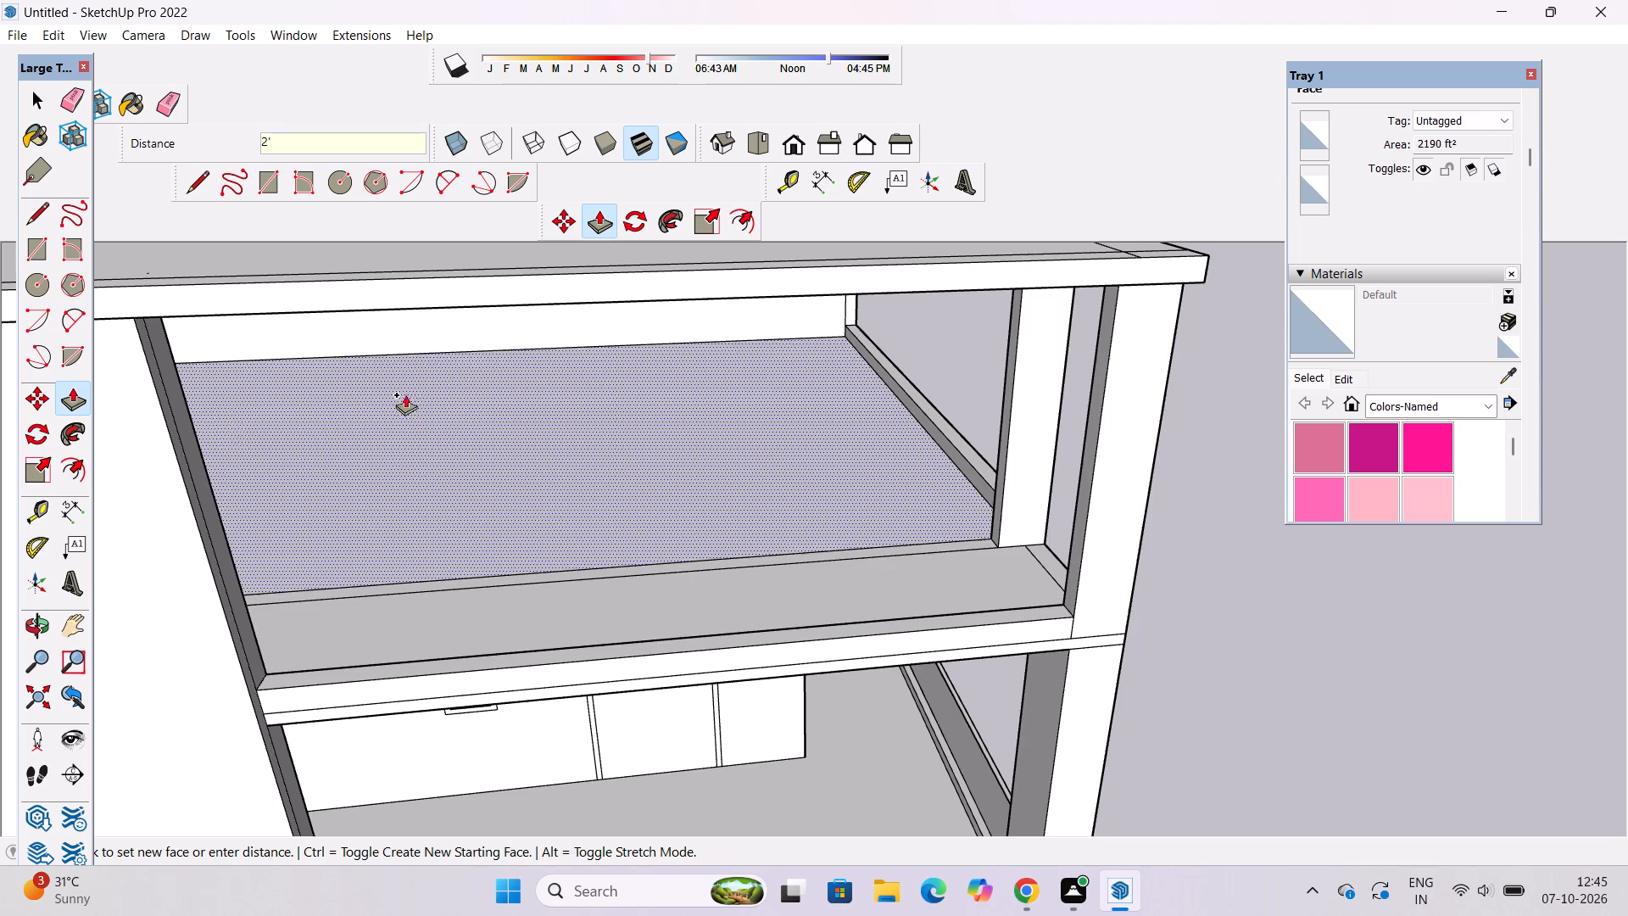
# Draw an 8.5' vertical line up the corner column's inner side from the midpoint of the raised edge beam's end.
pyautogui.click(198, 189)
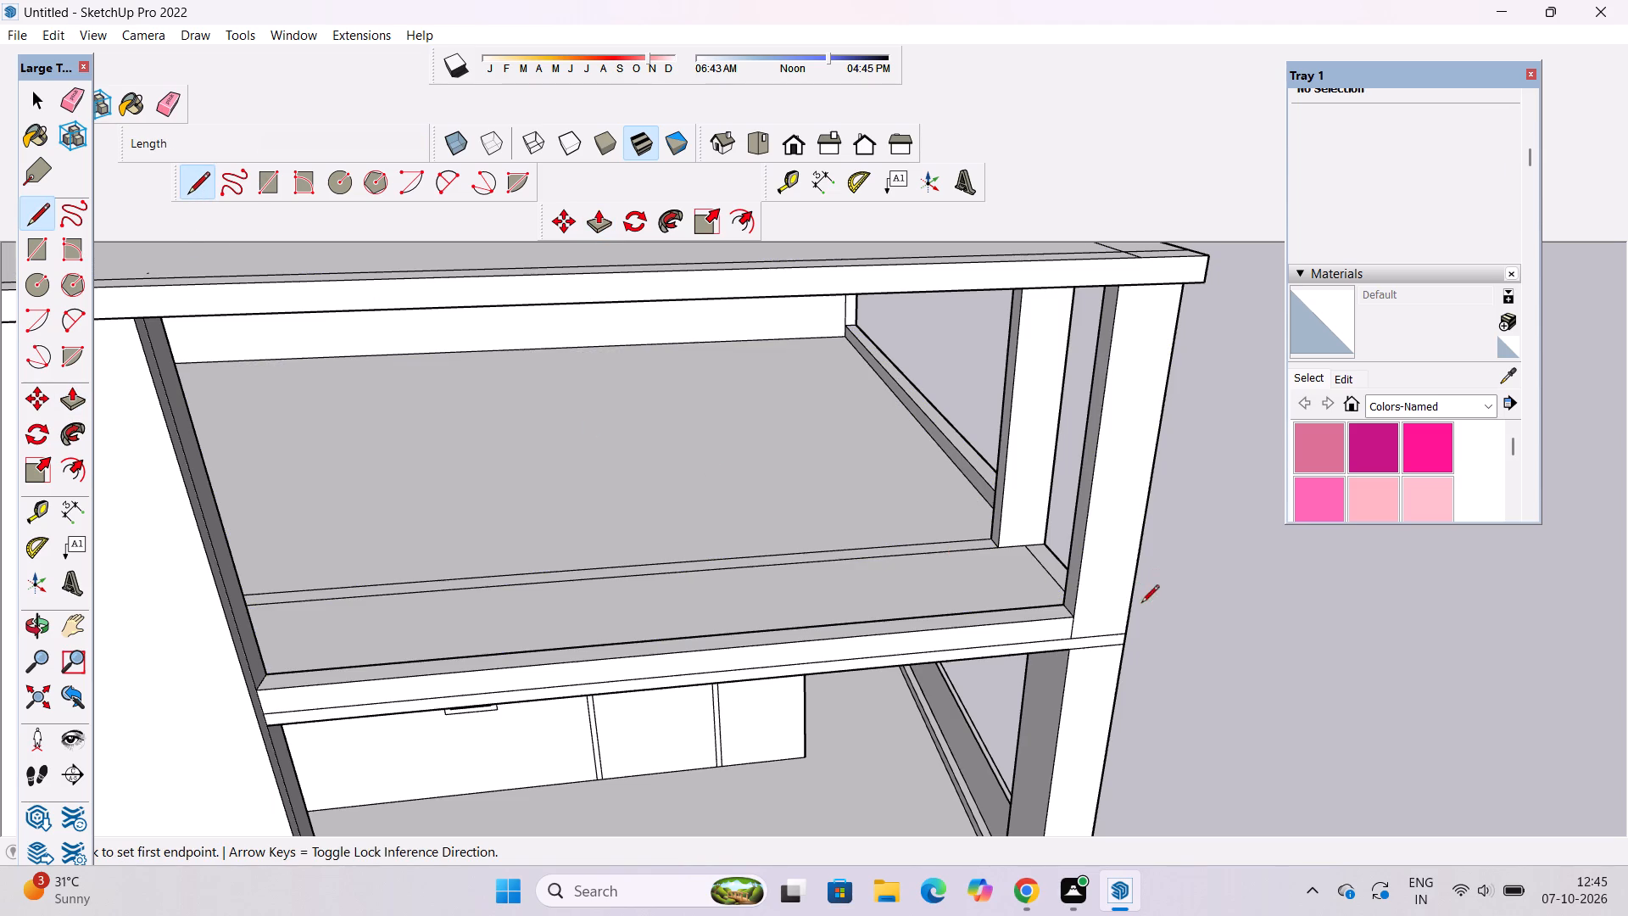
pyautogui.scroll(15, 1063, 605)
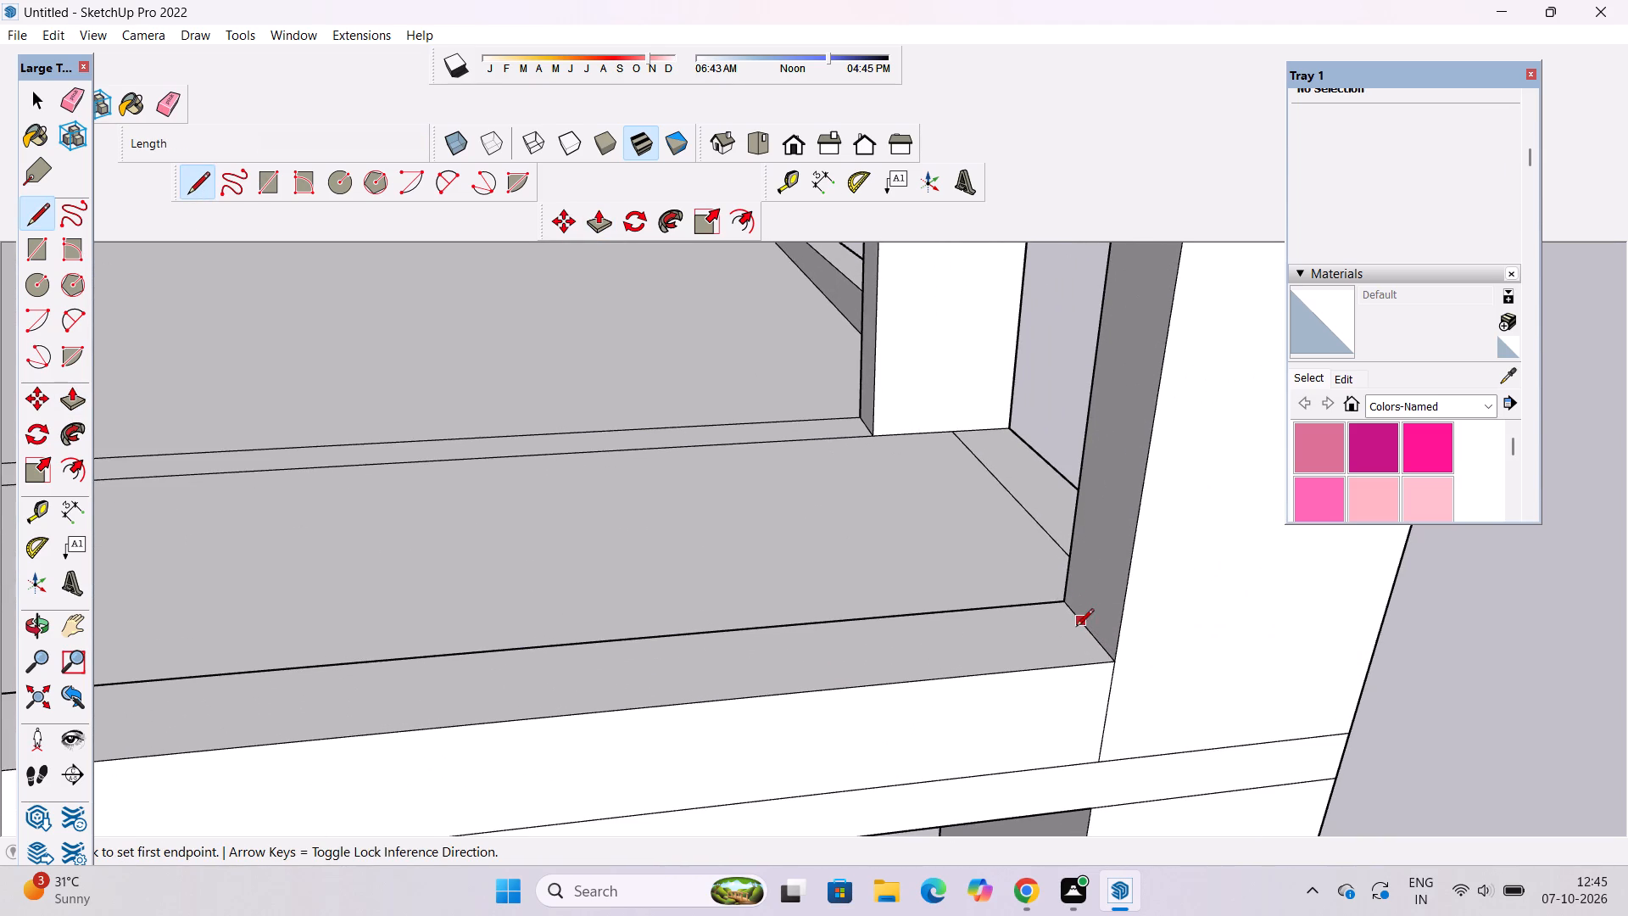
pyautogui.click(1084, 633)
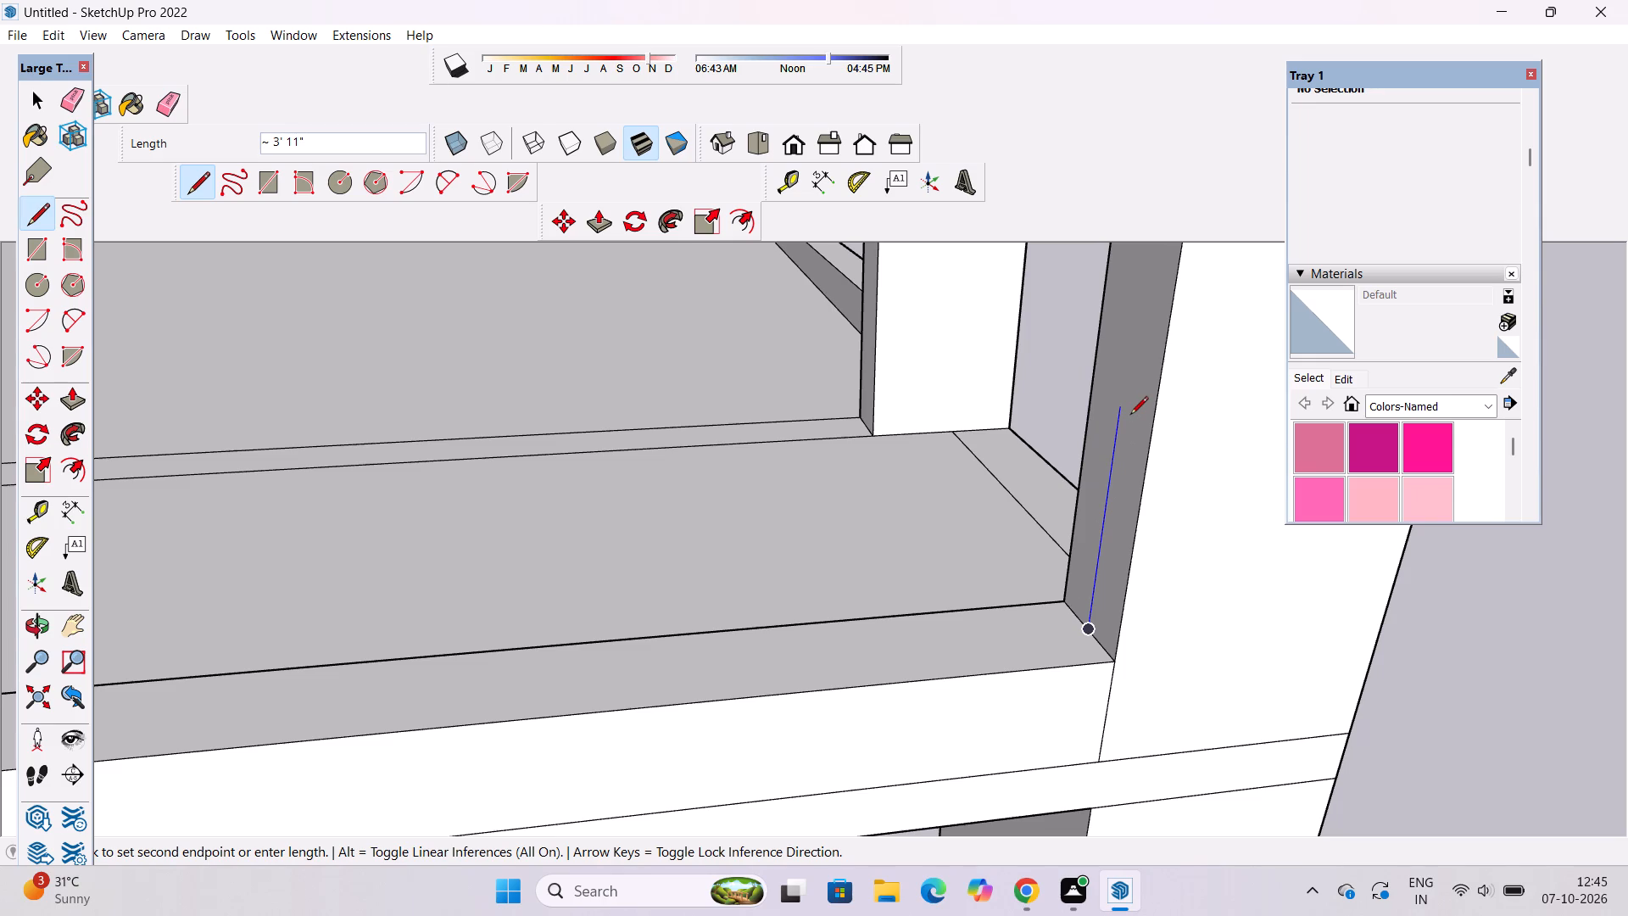
pyautogui.write("8.5'")
pyautogui.press('Return')
# Draw the remaining top, side and bottom lines between corner column and tall wall to close the topmost level's vertical parapet face.
pyautogui.scroll(-9, 1018, 524)
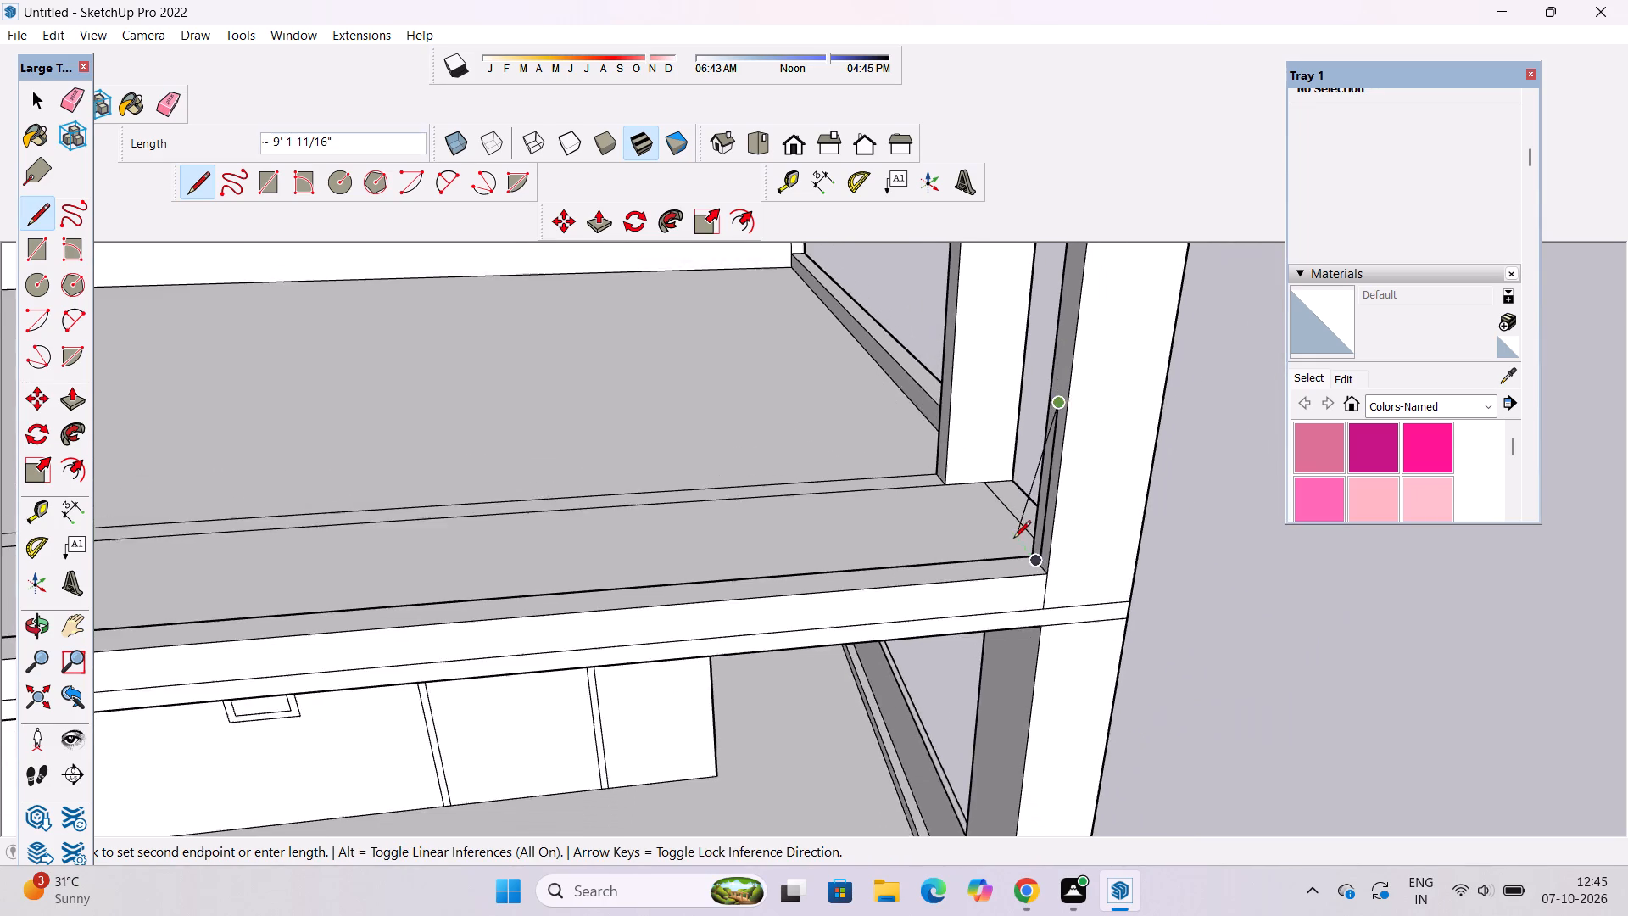
pyautogui.scroll(-5, 1013, 539)
pyautogui.press('o')
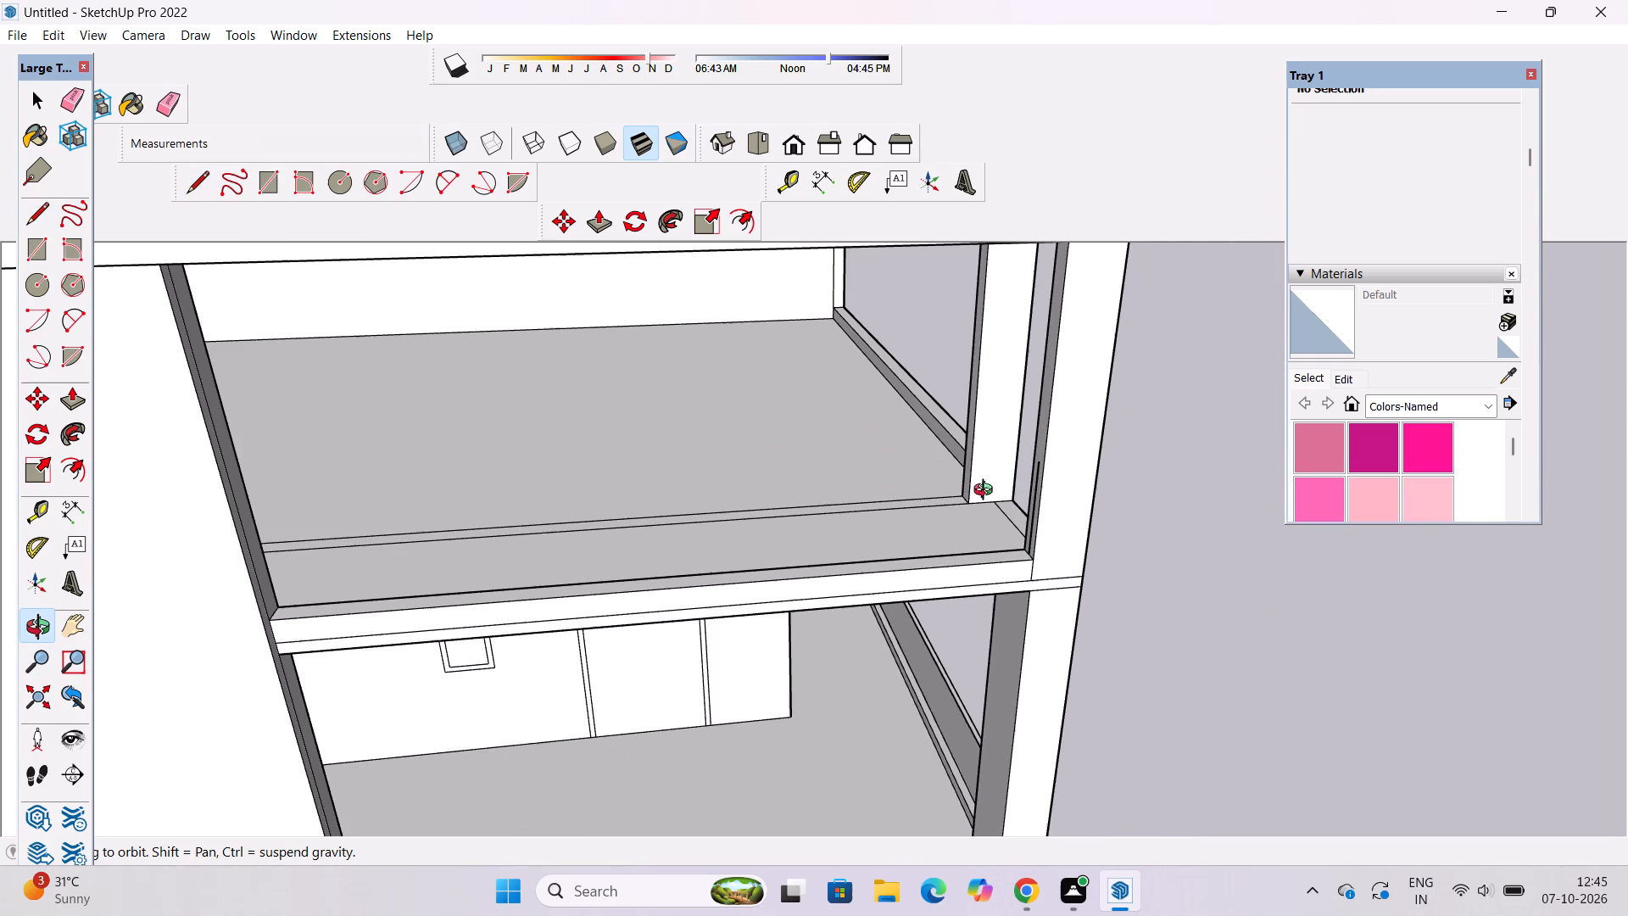
pyautogui.moveTo(982, 492); pyautogui.dragTo(856, 485)
pyautogui.keyDown('shift'); pyautogui.moveTo(811, 480); pyautogui.dragTo(1026, 588); pyautogui.keyUp('shift')
pyautogui.keyDown('shift'); pyautogui.scroll(2, 916, 596); pyautogui.keyUp('shift')
pyautogui.keyDown('shift'); pyautogui.moveTo(917, 596); pyautogui.dragTo(978, 644); pyautogui.keyUp('shift')
pyautogui.press('l')
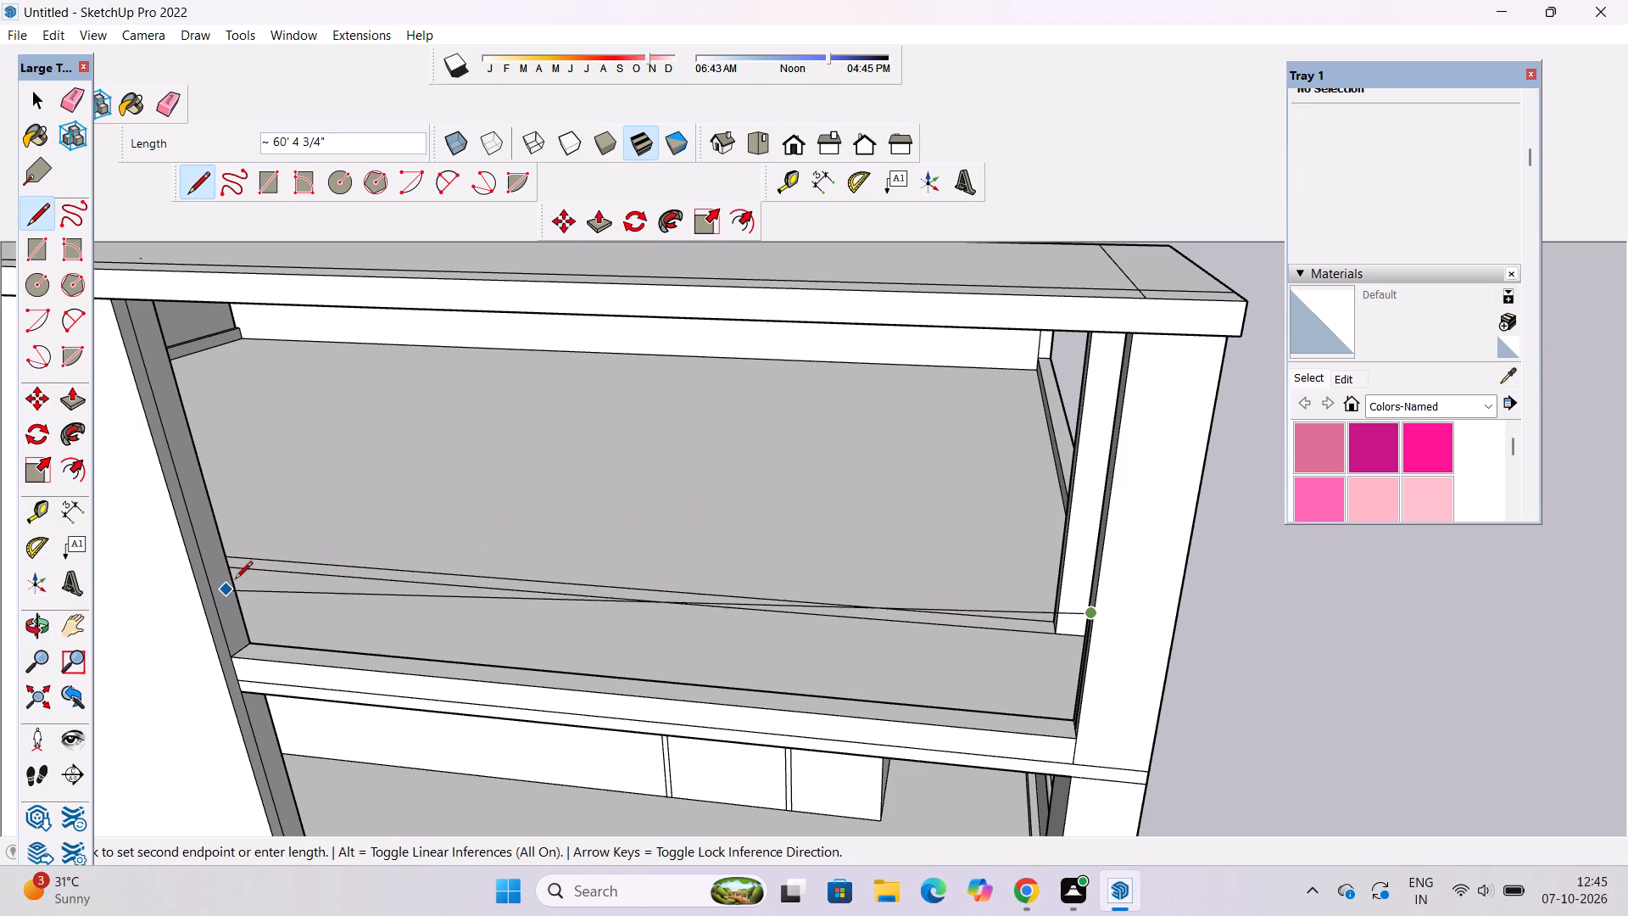
pyautogui.click(208, 545)
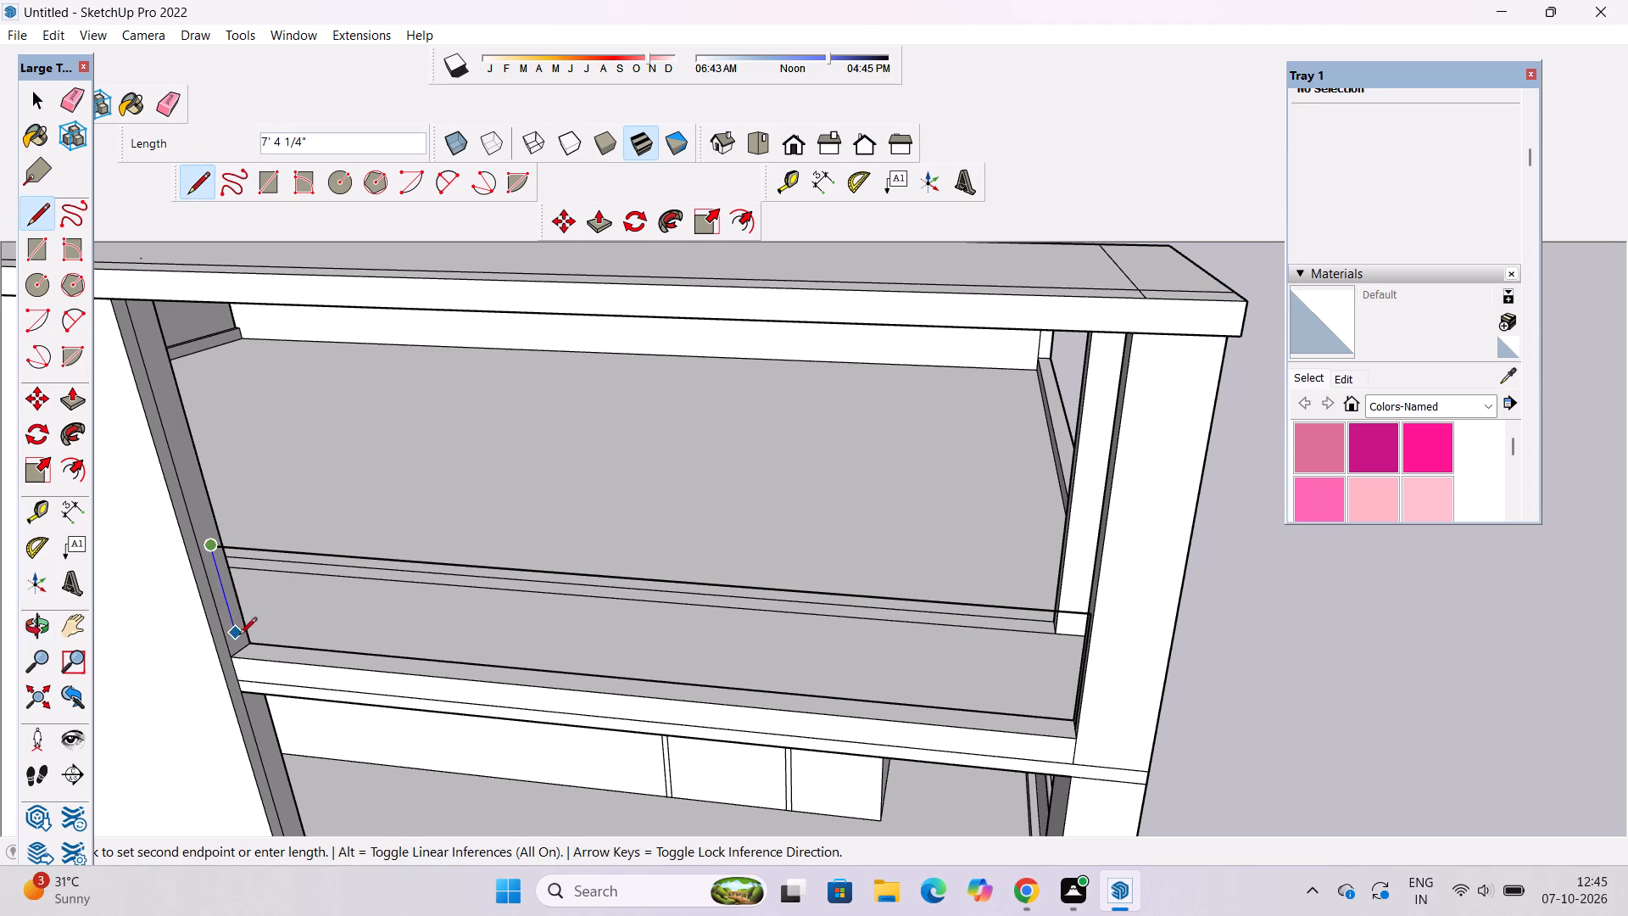
pyautogui.scroll(7, 238, 649)
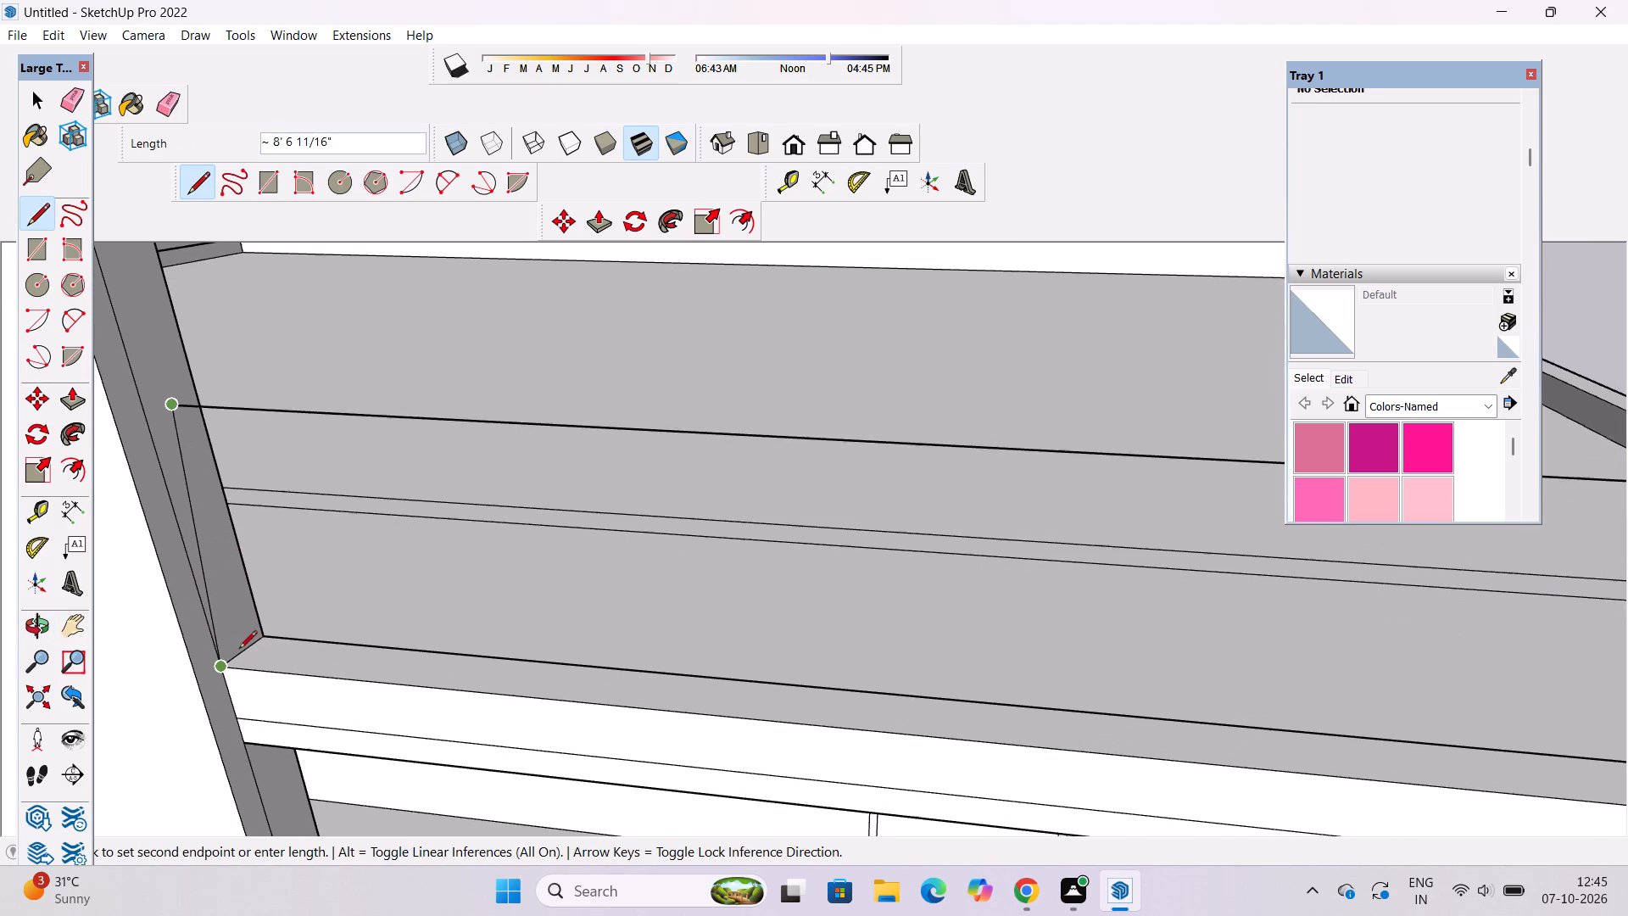
pyautogui.scroll(5, 239, 650)
pyautogui.click(245, 647)
pyautogui.scroll(-7, 245, 647)
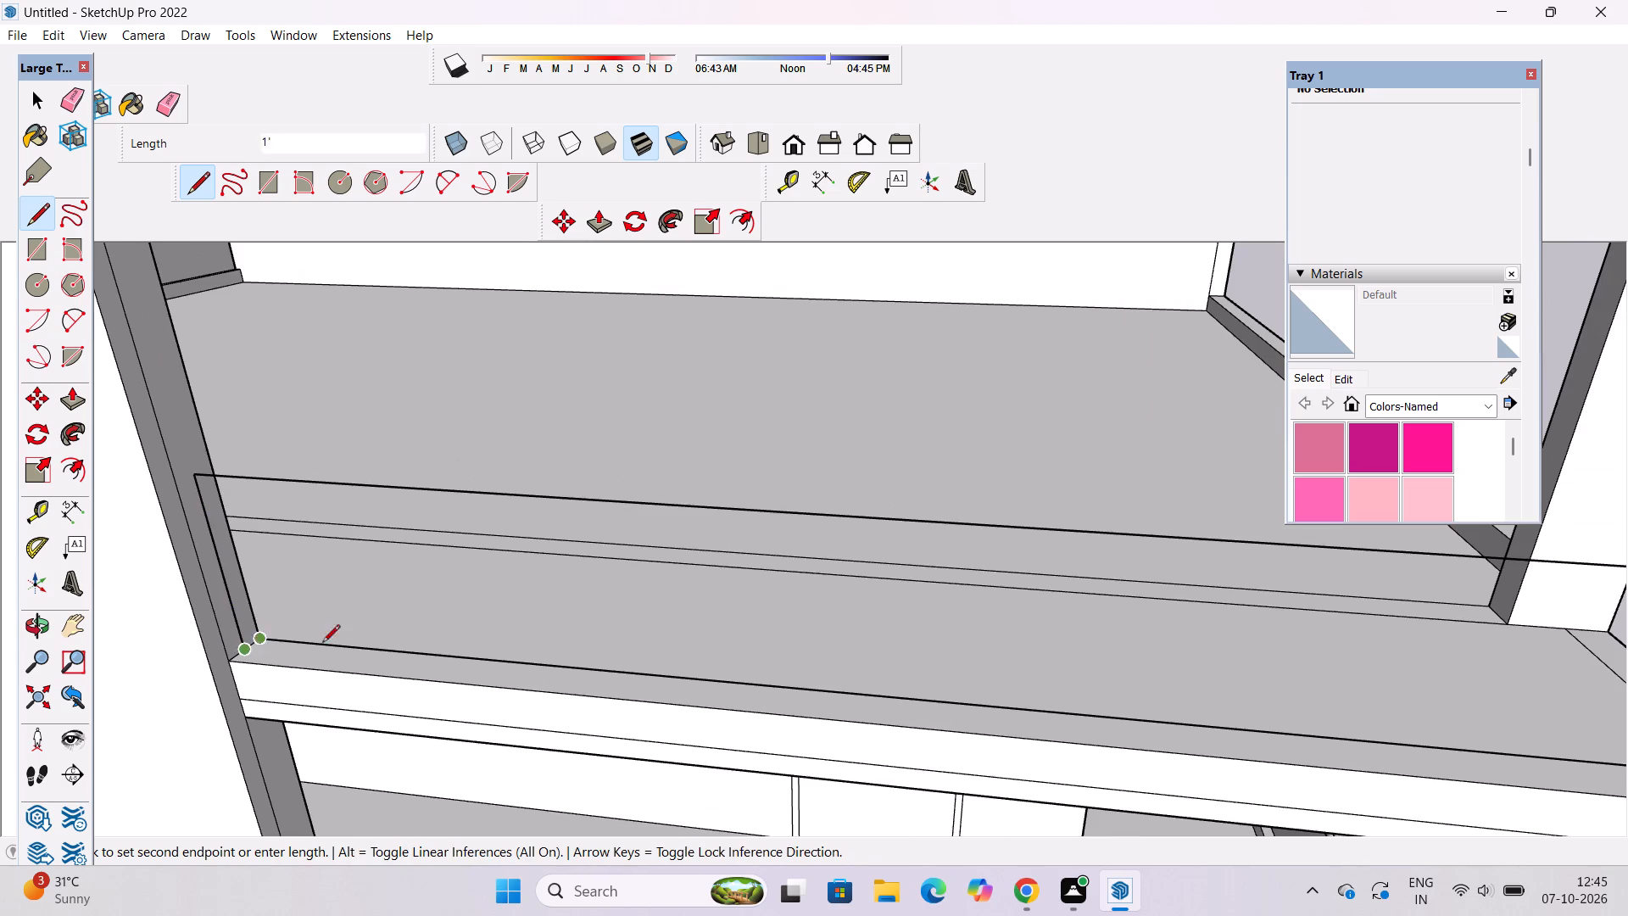
pyautogui.scroll(-7, 337, 616)
pyautogui.scroll(6, 511, 654)
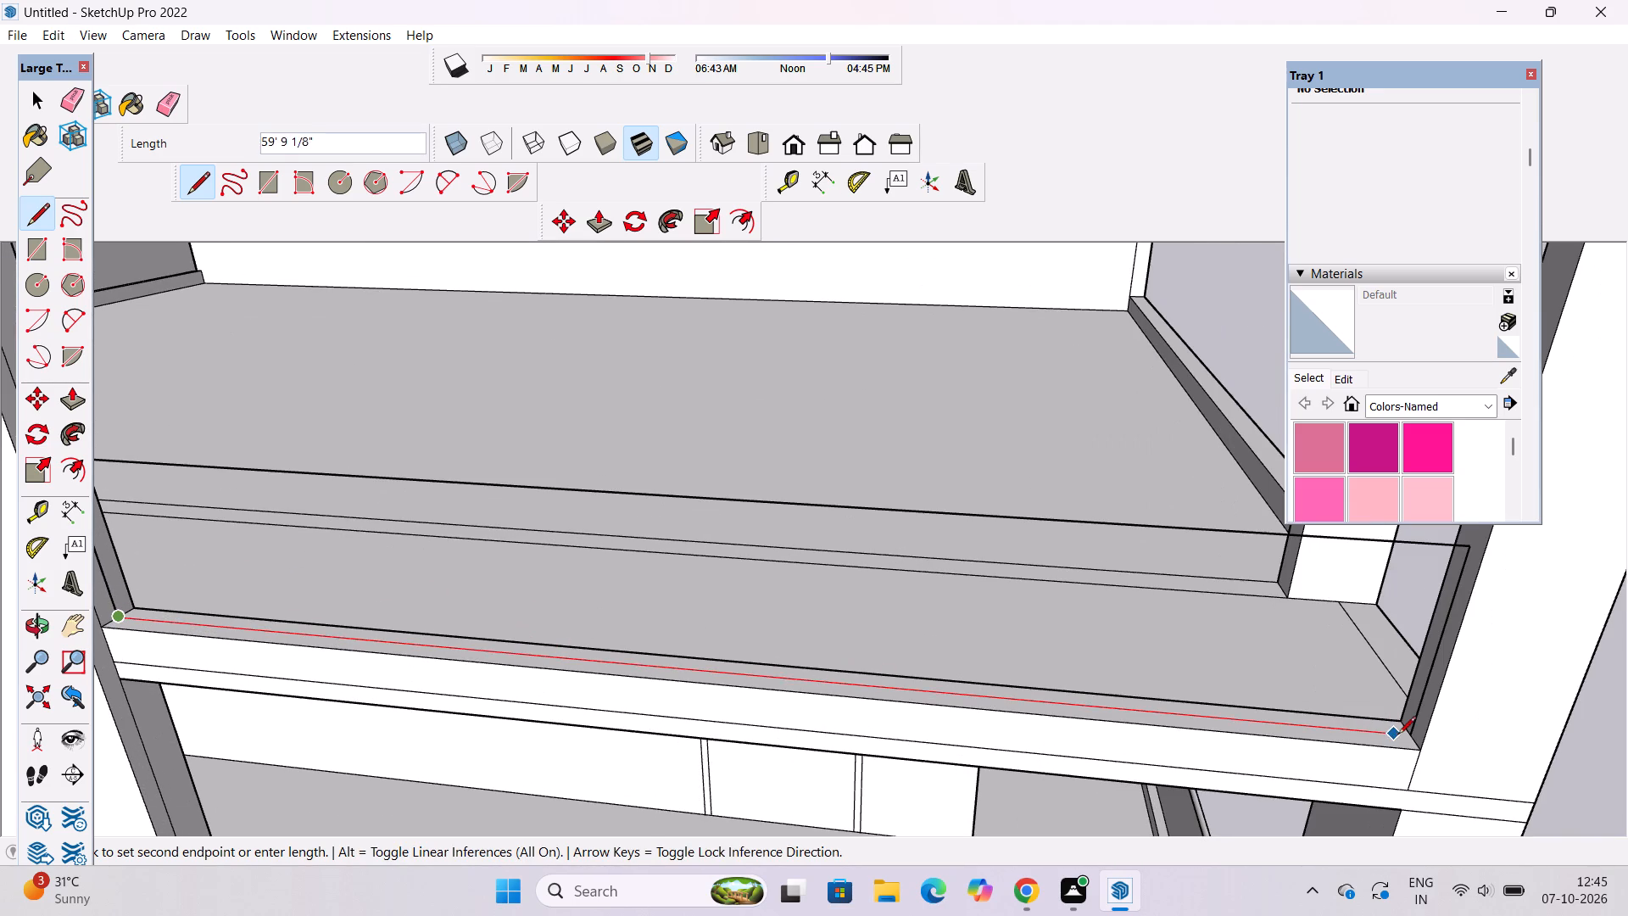
pyautogui.click(1414, 731)
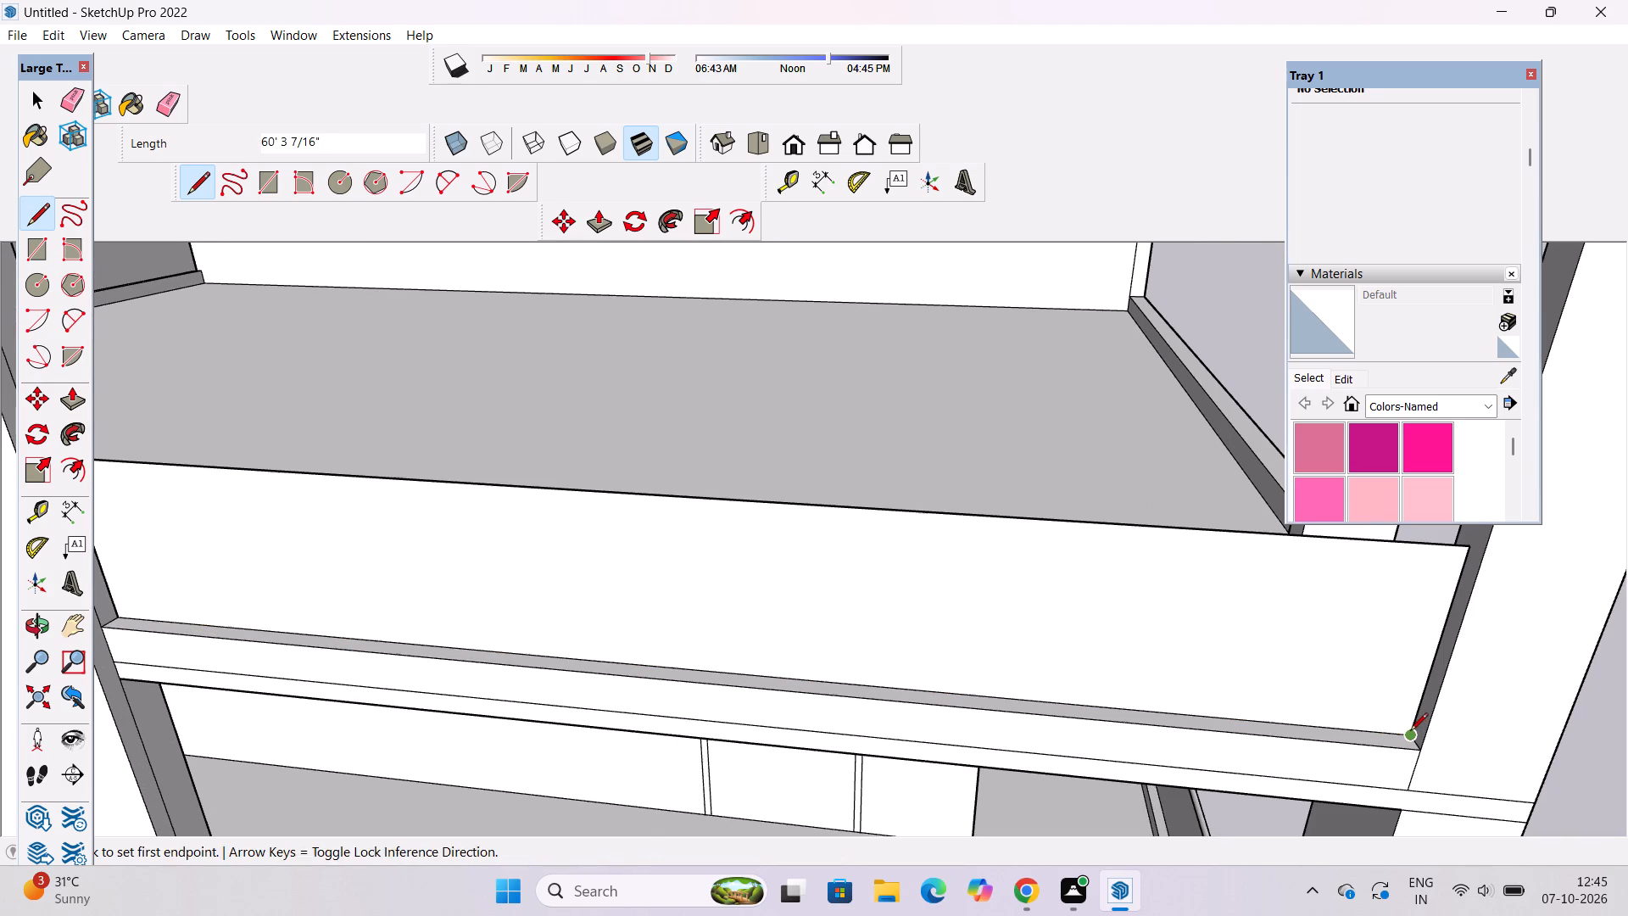
pyautogui.press('space')
# Draw a circle of 3" radius on the corner column's inner side, centred on the new parapet face's top corner.
pyautogui.press('o')
pyautogui.scroll(-4, 880, 719)
pyautogui.moveTo(576, 727); pyautogui.dragTo(762, 746)
pyautogui.keyDown('shift'); pyautogui.moveTo(801, 725); pyautogui.dragTo(550, 756); pyautogui.keyUp('shift')
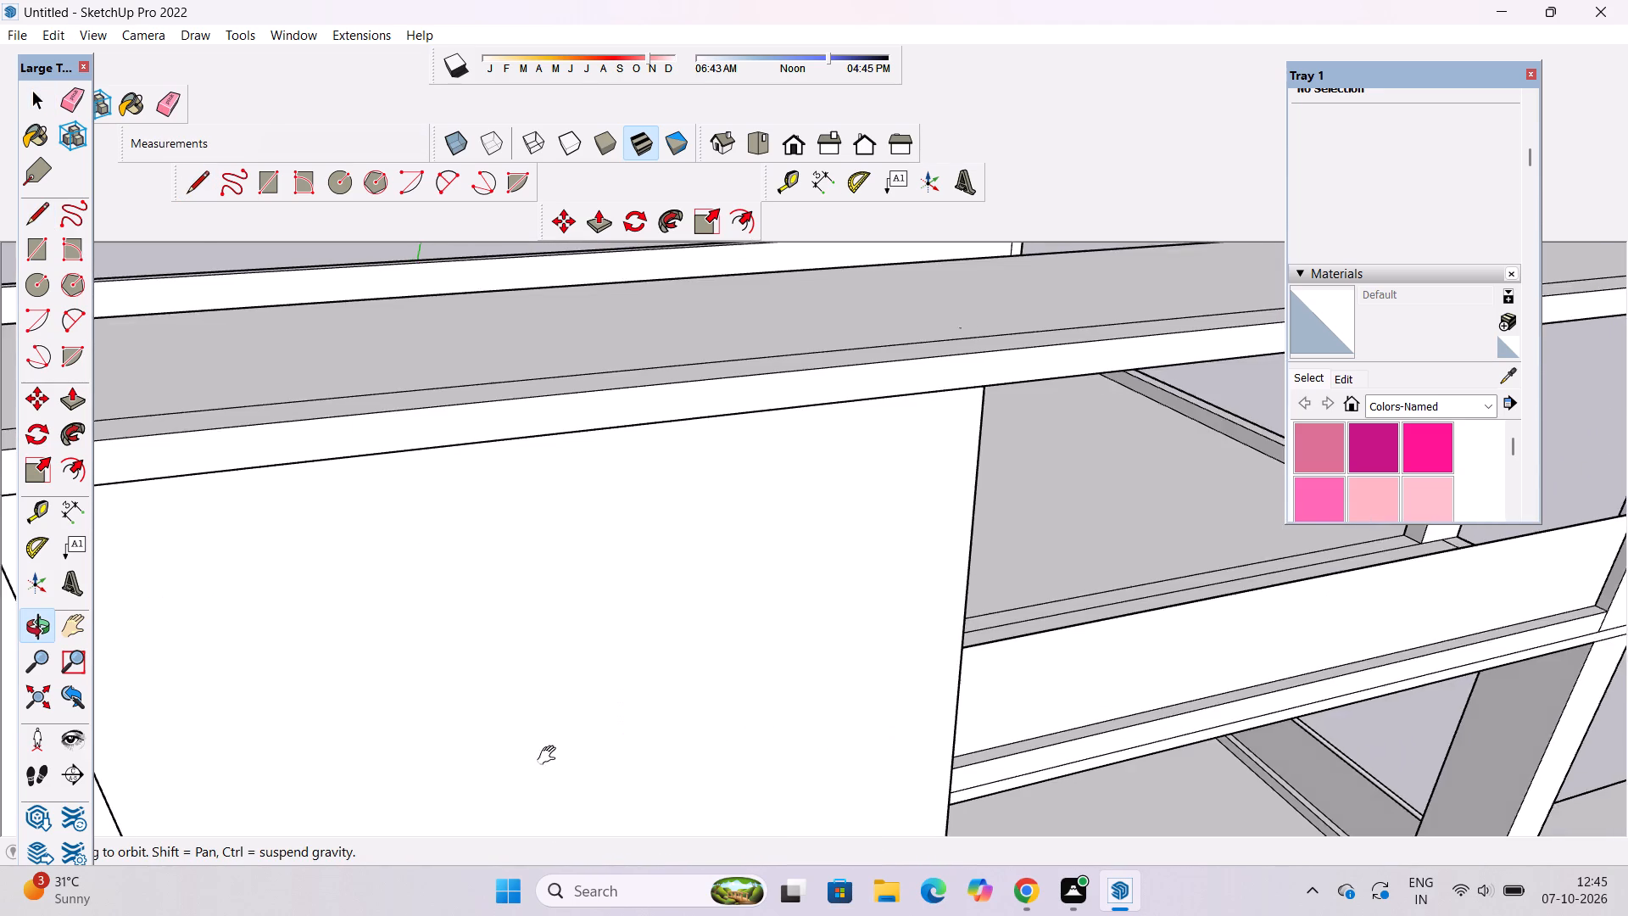
pyautogui.keyDown('shift'); pyautogui.moveTo(550, 756); pyautogui.dragTo(181, 786); pyautogui.keyUp('shift')
pyautogui.scroll(3, 1145, 693)
pyautogui.keyDown('shift'); pyautogui.moveTo(1183, 574); pyautogui.dragTo(794, 725); pyautogui.keyUp('shift')
pyautogui.scroll(7, 790, 722)
pyautogui.moveTo(789, 716); pyautogui.dragTo(921, 684)
pyautogui.keyDown('shift'); pyautogui.moveTo(1010, 586); pyautogui.dragTo(944, 634); pyautogui.keyUp('shift')
pyautogui.moveTo(996, 634); pyautogui.dragTo(1000, 632)
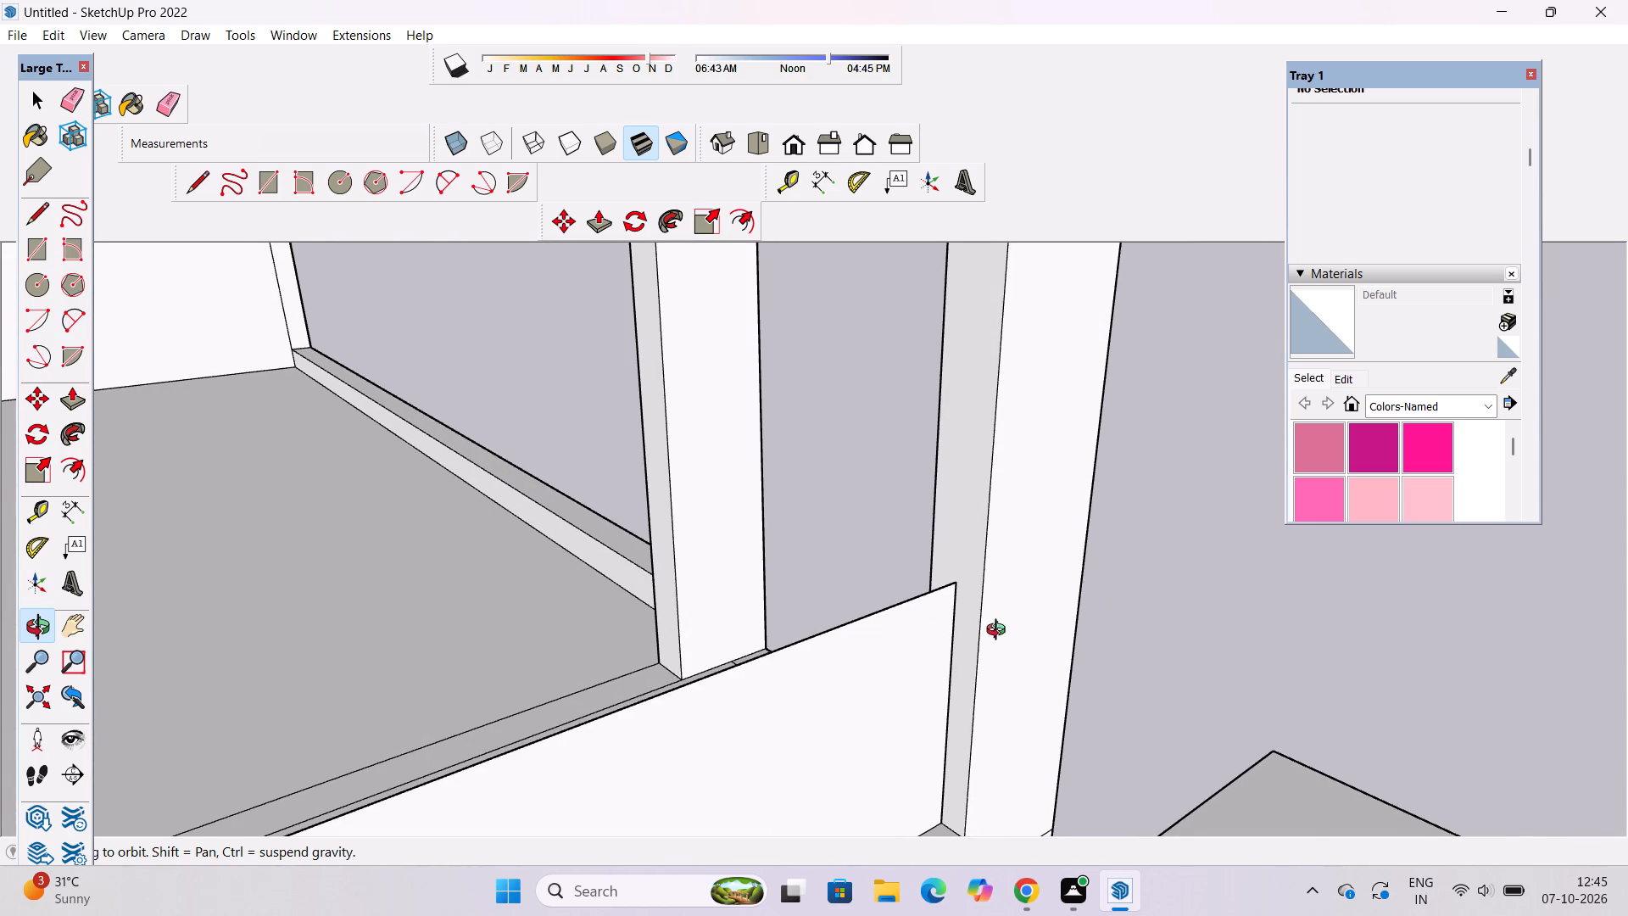
pyautogui.moveTo(1000, 632); pyautogui.dragTo(1006, 623)
pyautogui.press('c')
pyautogui.scroll(9, 945, 587)
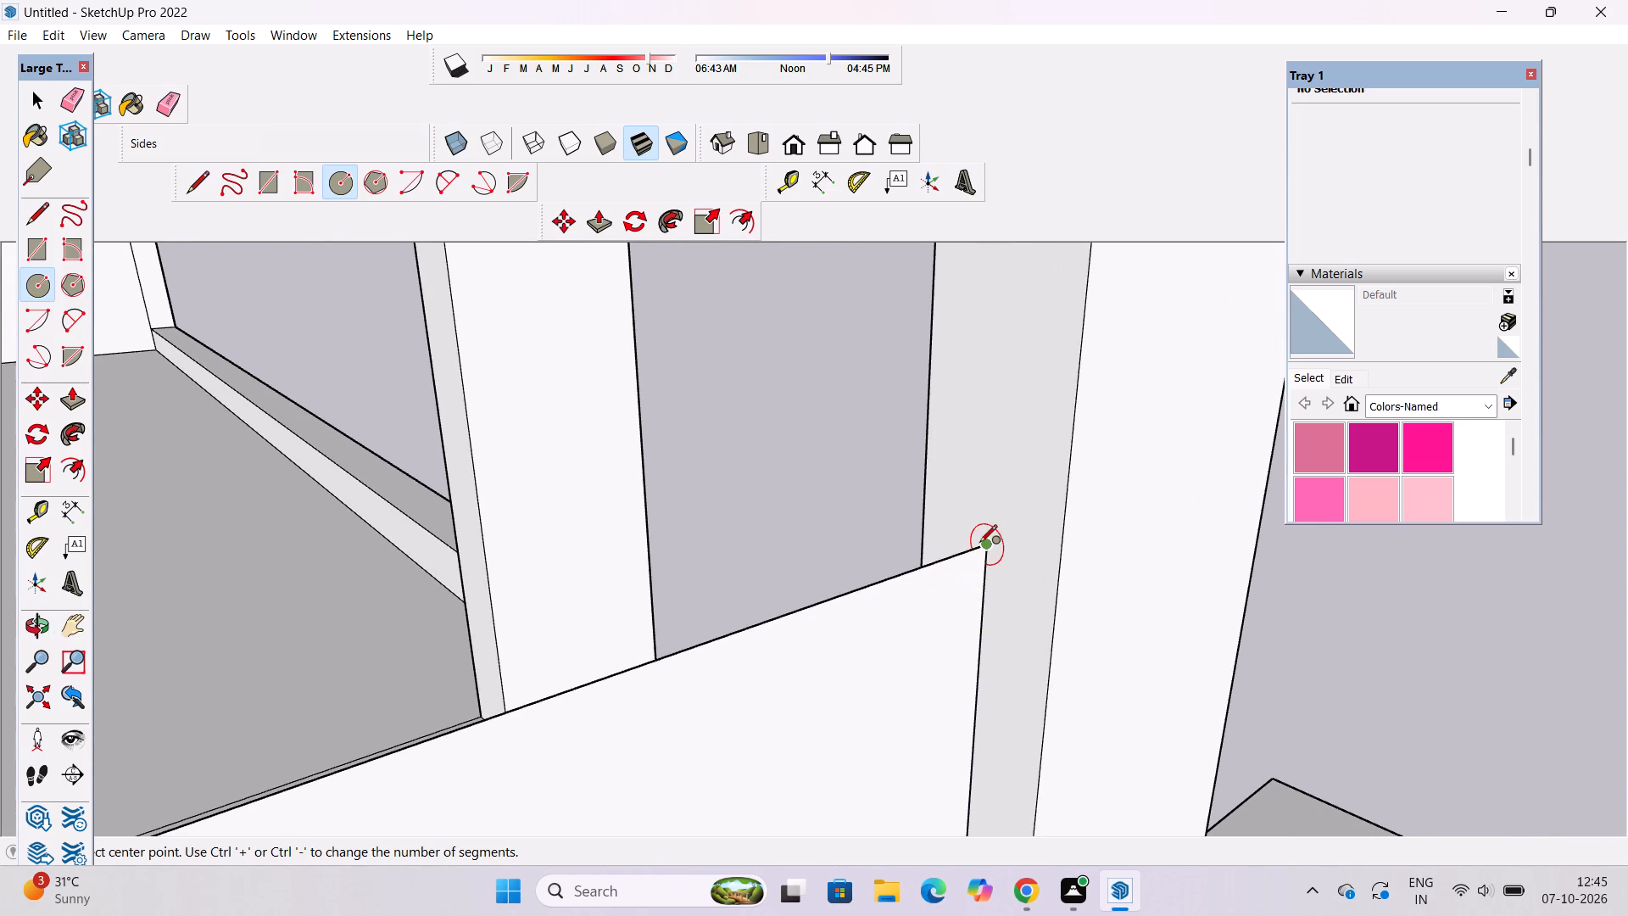
pyautogui.click(988, 545)
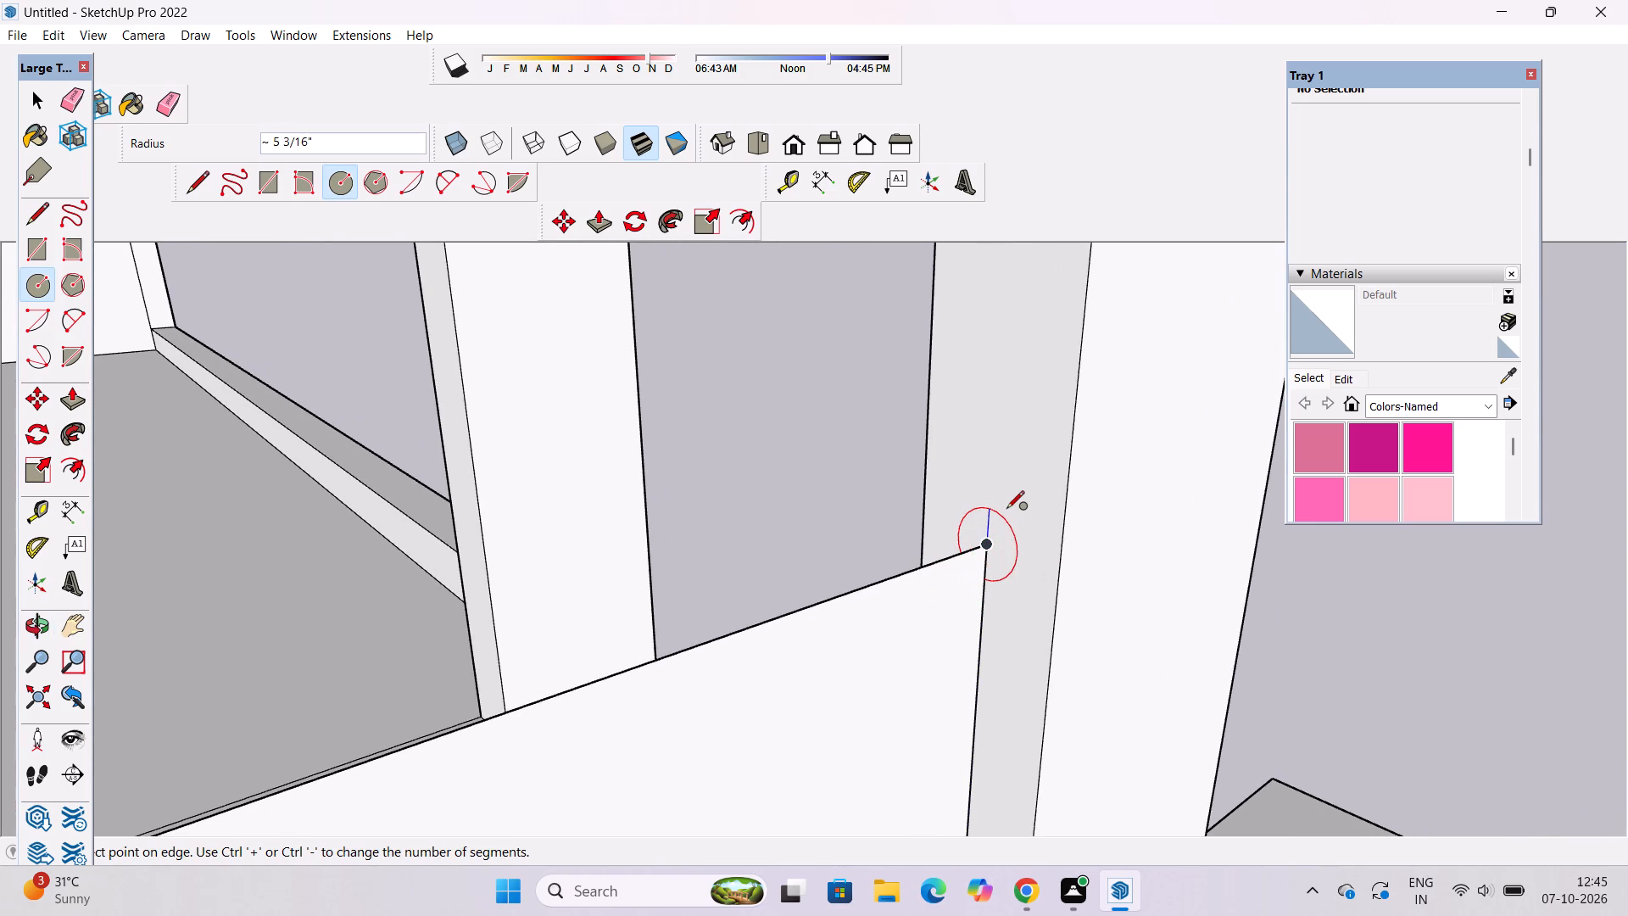
pyautogui.press('3')
pyautogui.hotkey('shift', '"')
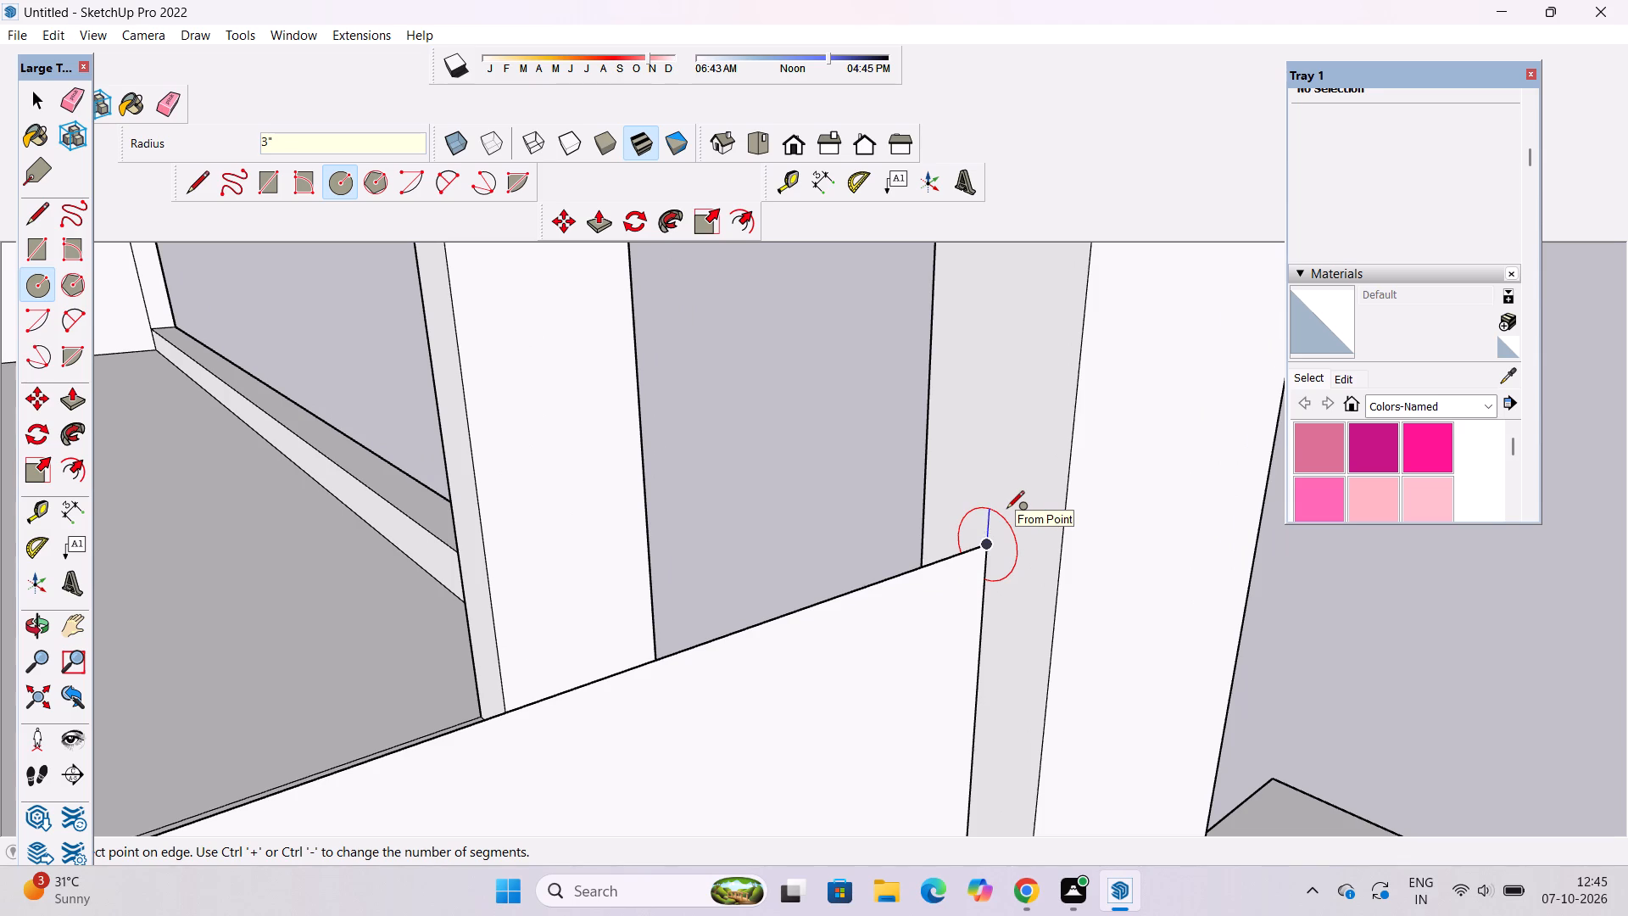
pyautogui.press('Return')
# Set the coping profile circle's segments to 60.
pyautogui.press('space')
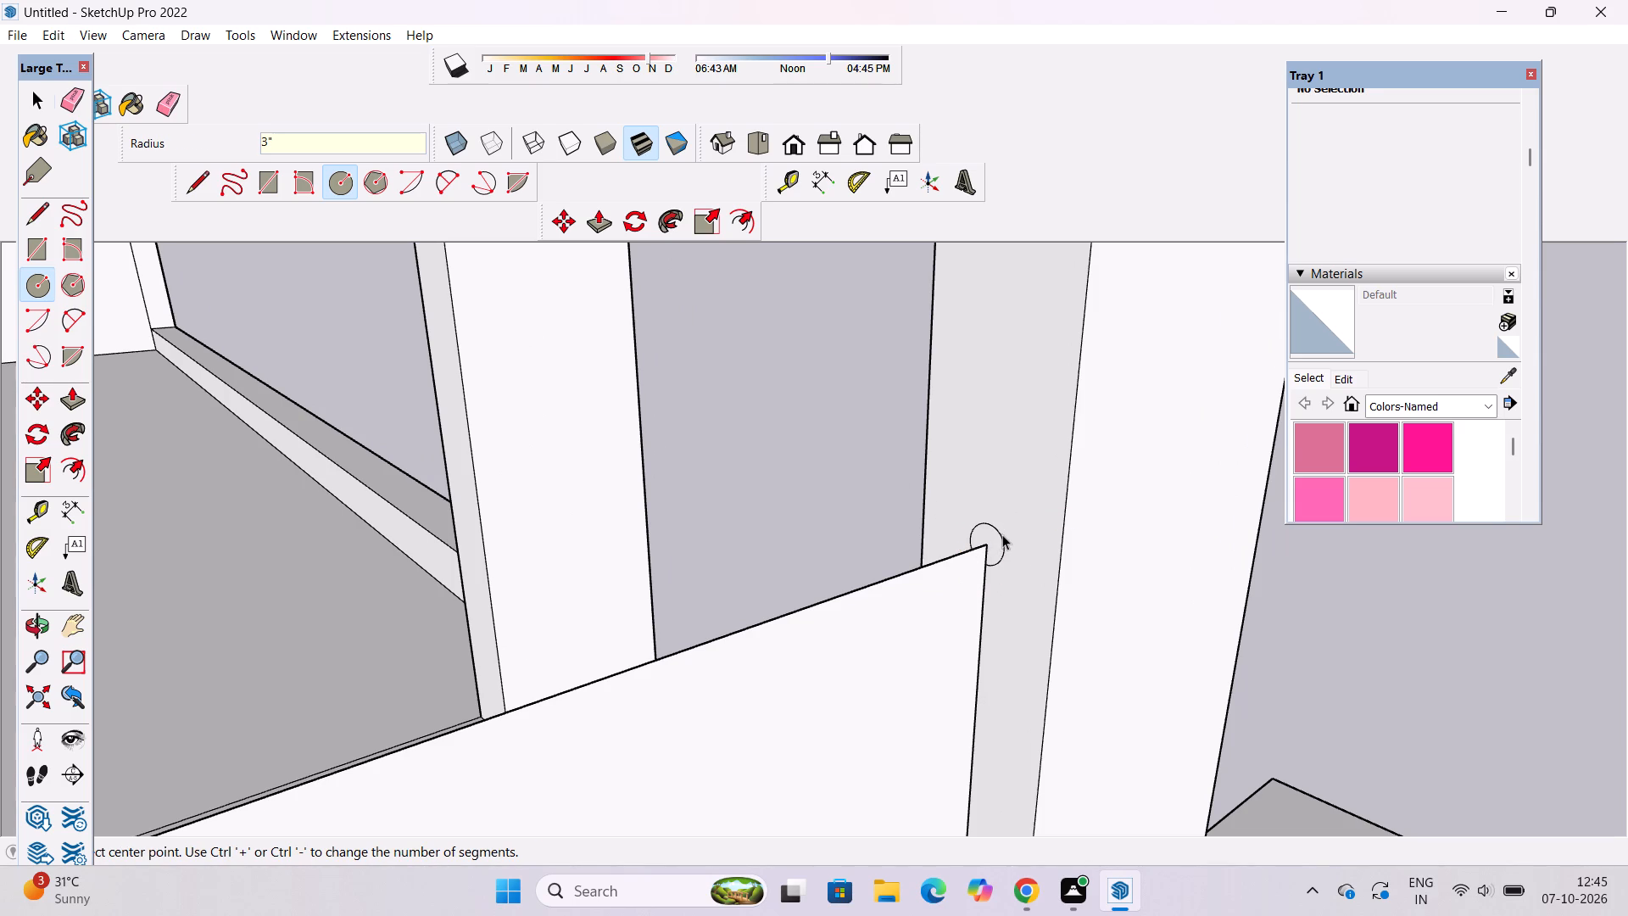
pyautogui.click(1002, 534)
pyautogui.click(1465, 160)
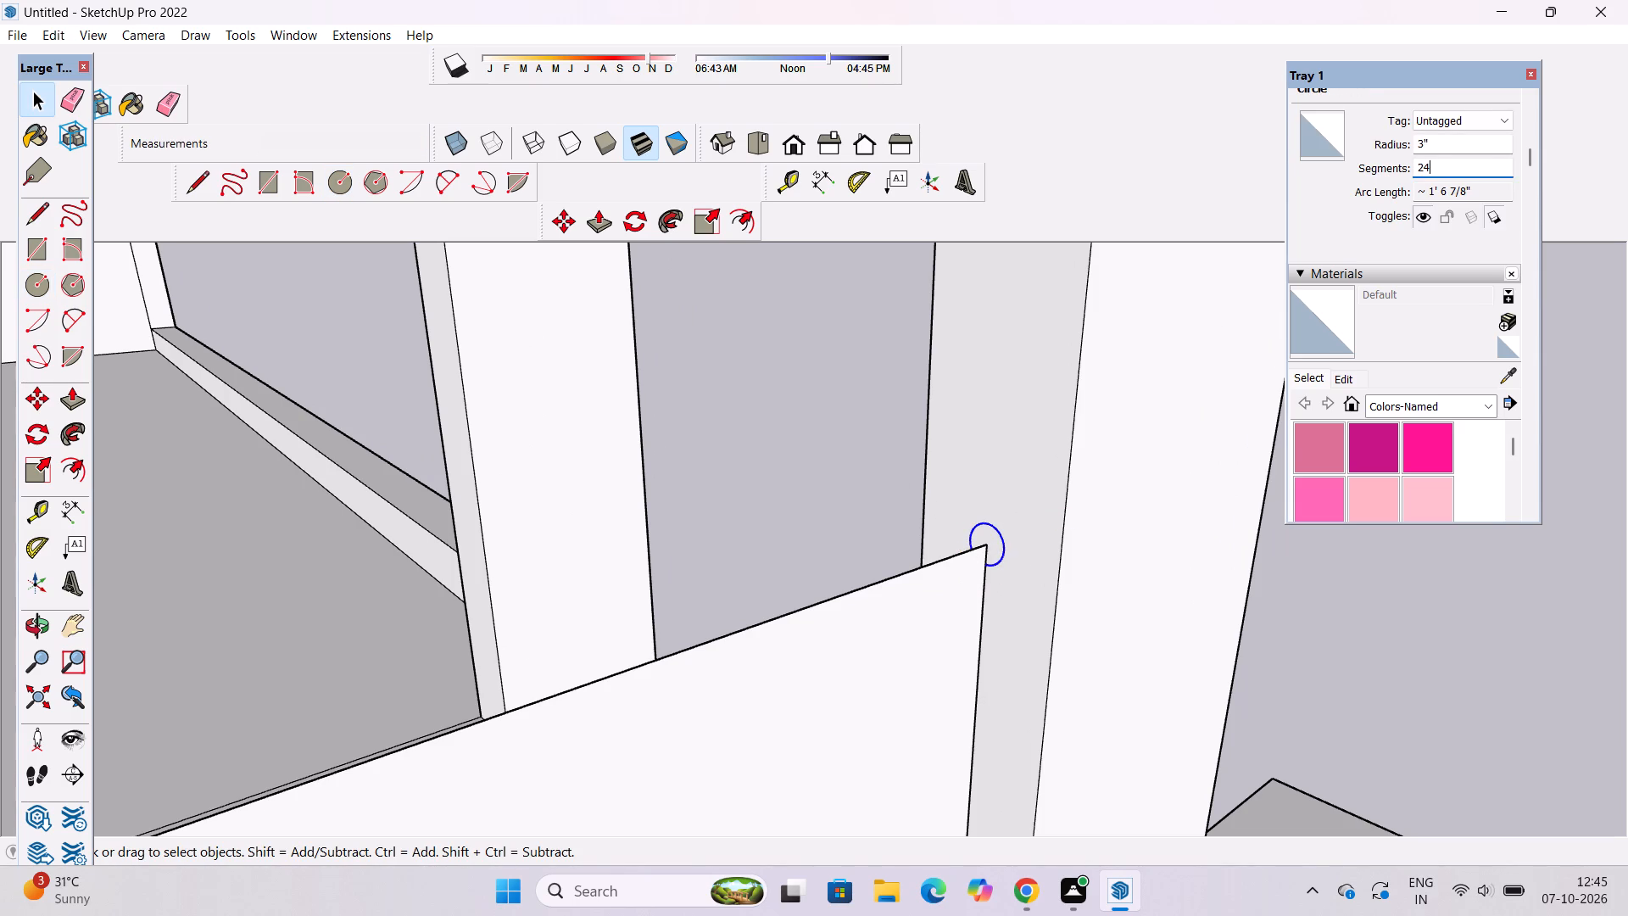
pyautogui.press('BackSpace')
pyautogui.press('BackSpace')
pyautogui.press('BackSpace')
pyautogui.press('BackSpace')
pyautogui.press('BackSpace')
pyautogui.press('BackSpace')
pyautogui.press('BackSpace')
pyautogui.press('BackSpace')
pyautogui.press('BackSpace')
pyautogui.press('BackSpace')
pyautogui.press('BackSpace')
pyautogui.write('60')
pyautogui.press('Return')
# Sweep the circular profile along the parapet's top edge with Follow Me to form a rounded coping.
pyautogui.click(821, 383)
pyautogui.scroll(3, 990, 540)
pyautogui.doubleClick(995, 546)
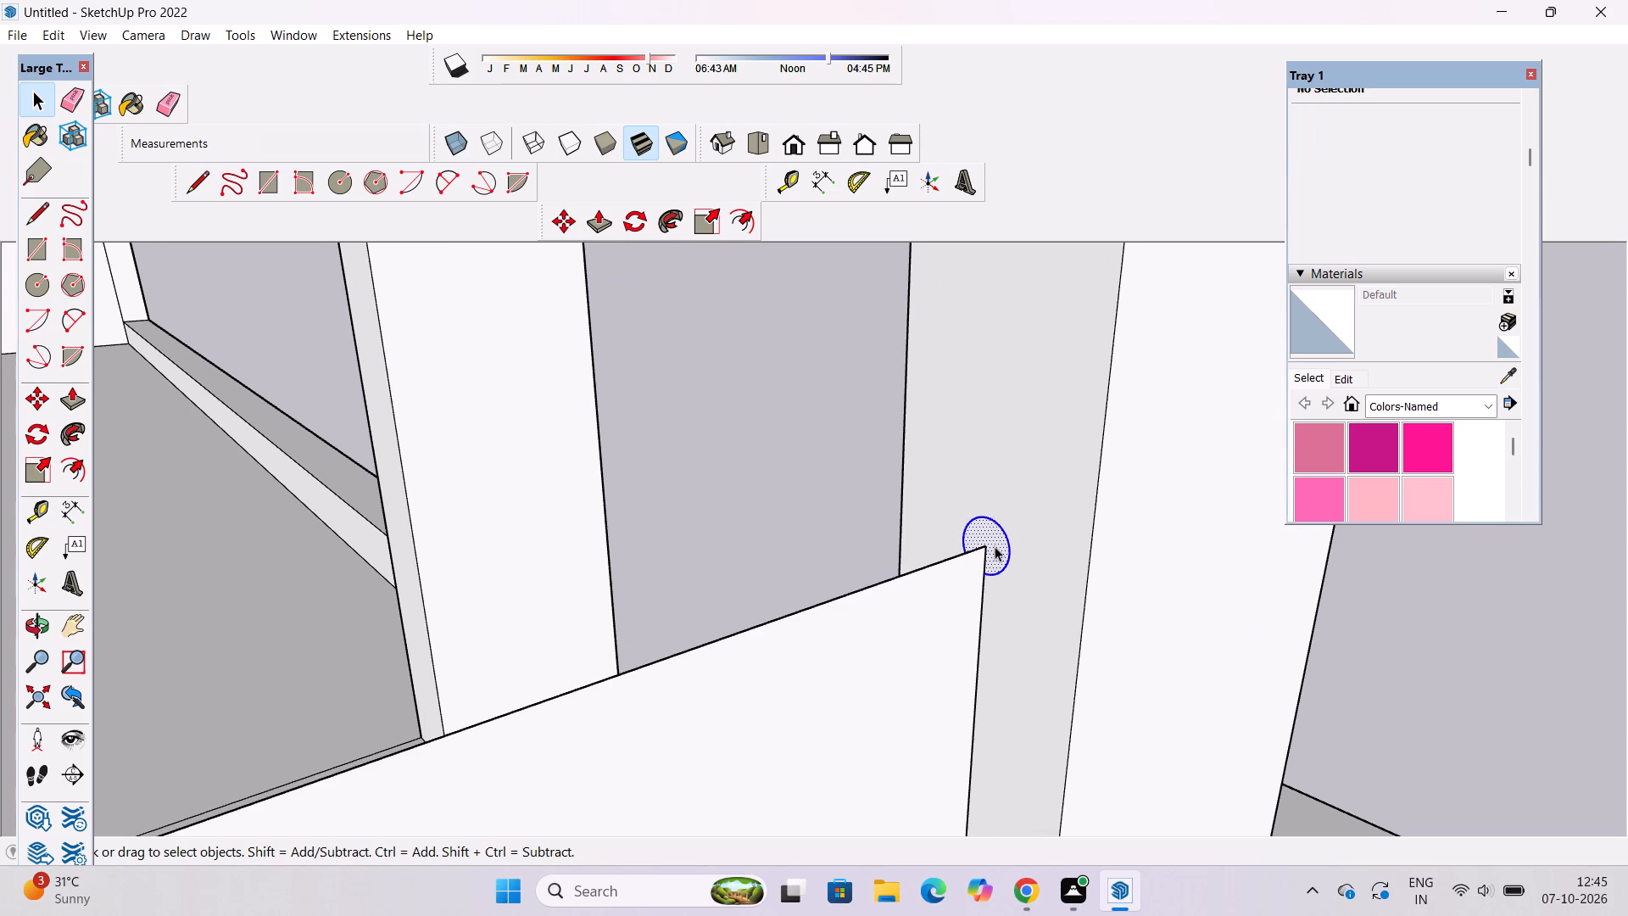
pyautogui.scroll(-1, 974, 535)
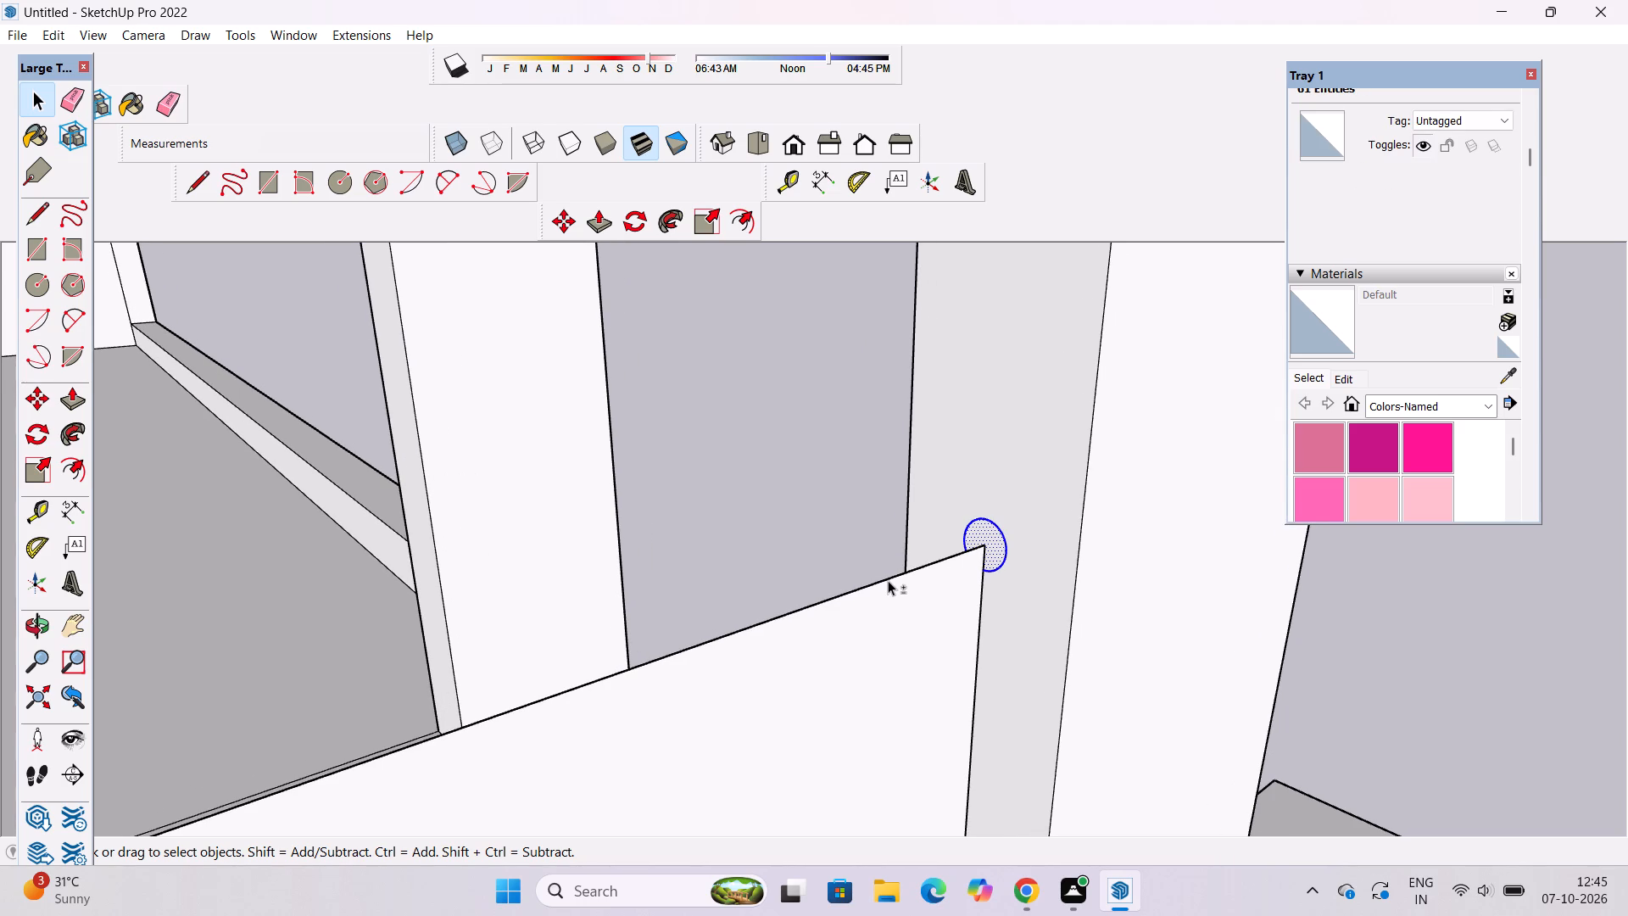
pyautogui.keyDown('shift'); pyautogui.click(888, 580); pyautogui.keyUp('shift')
pyautogui.click(81, 431)
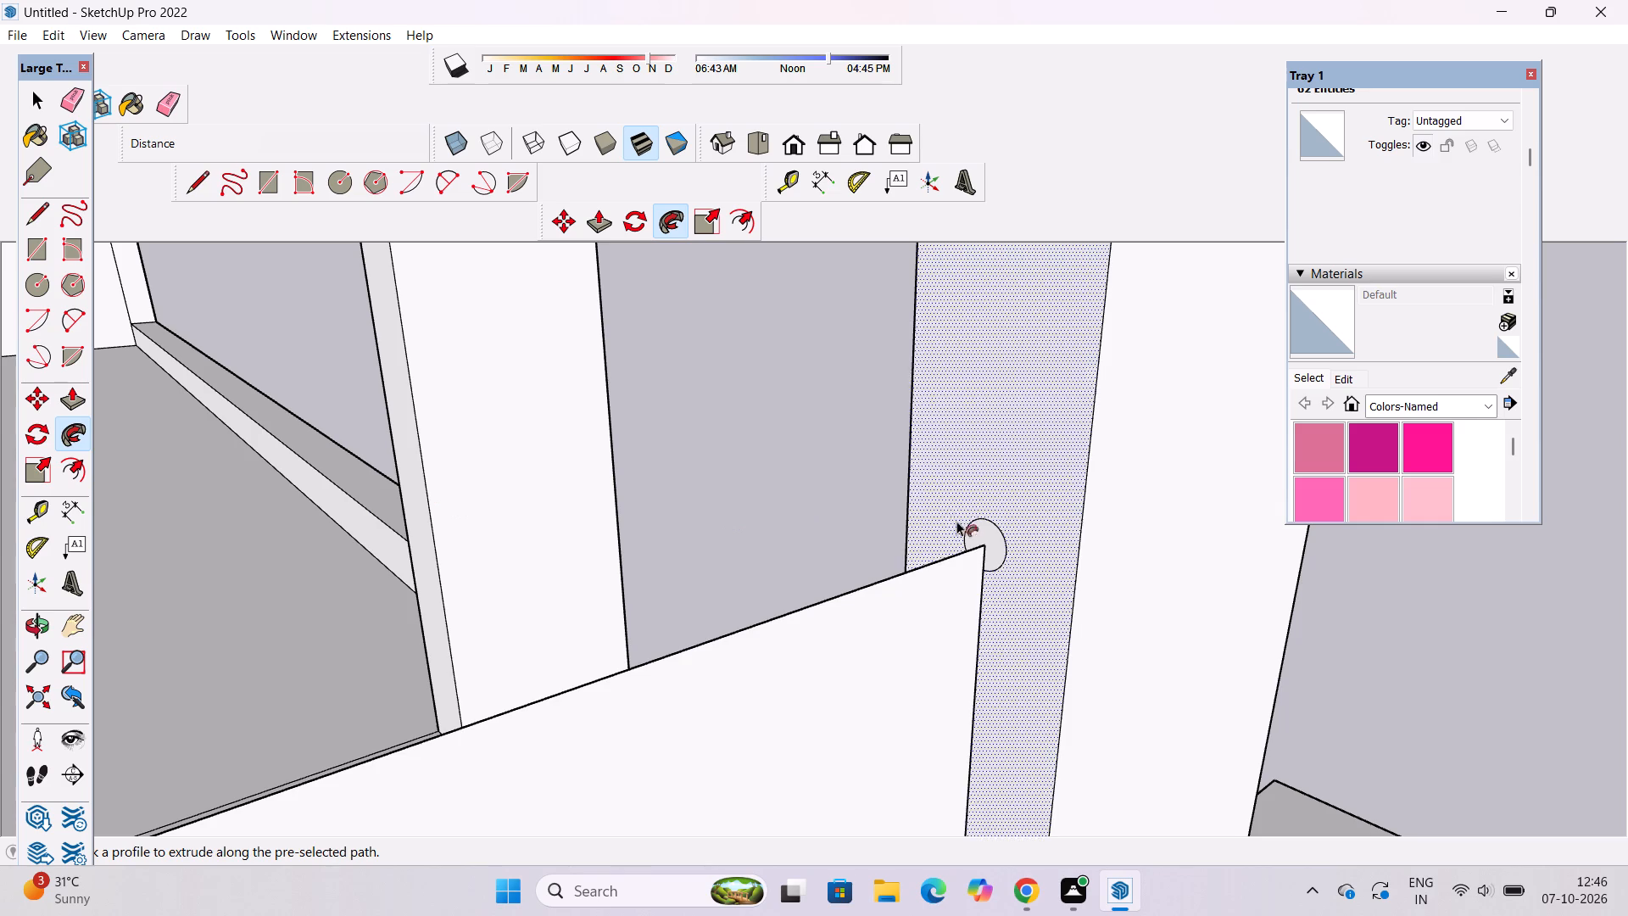
pyautogui.click(990, 542)
pyautogui.press('space')
pyautogui.scroll(-7, 860, 450)
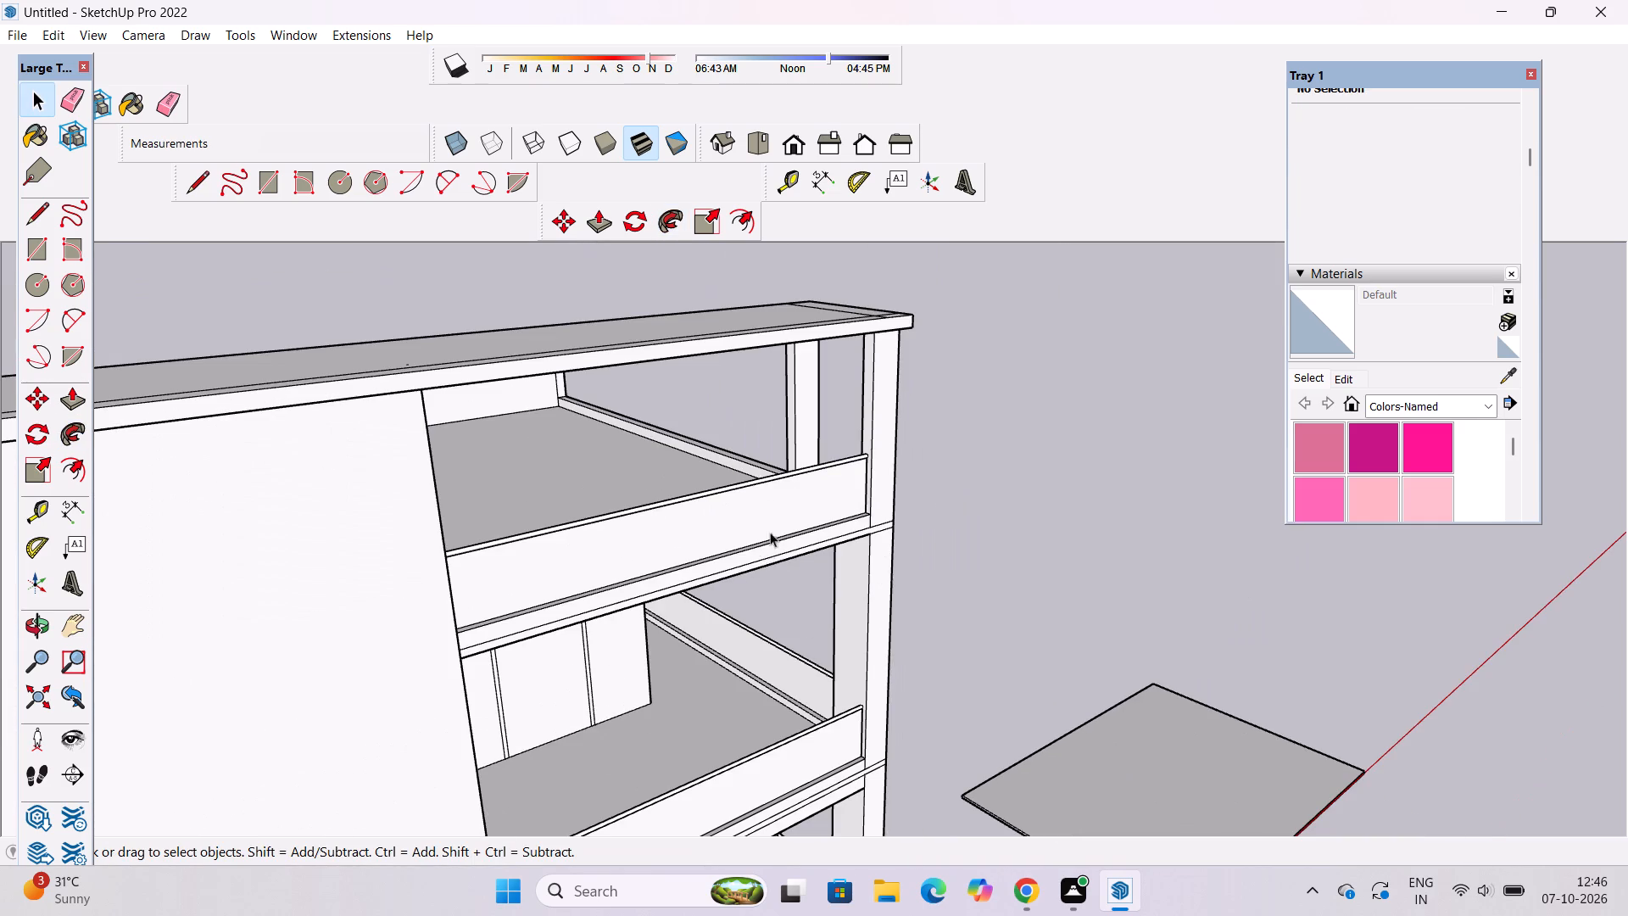
# Push/Pull the topmost level's new parapet face outward by 1.5" beneath the rounded coping.
pyautogui.scroll(6, 792, 462)
pyautogui.scroll(-5, 650, 420)
pyautogui.scroll(3, 669, 466)
pyautogui.click(670, 468)
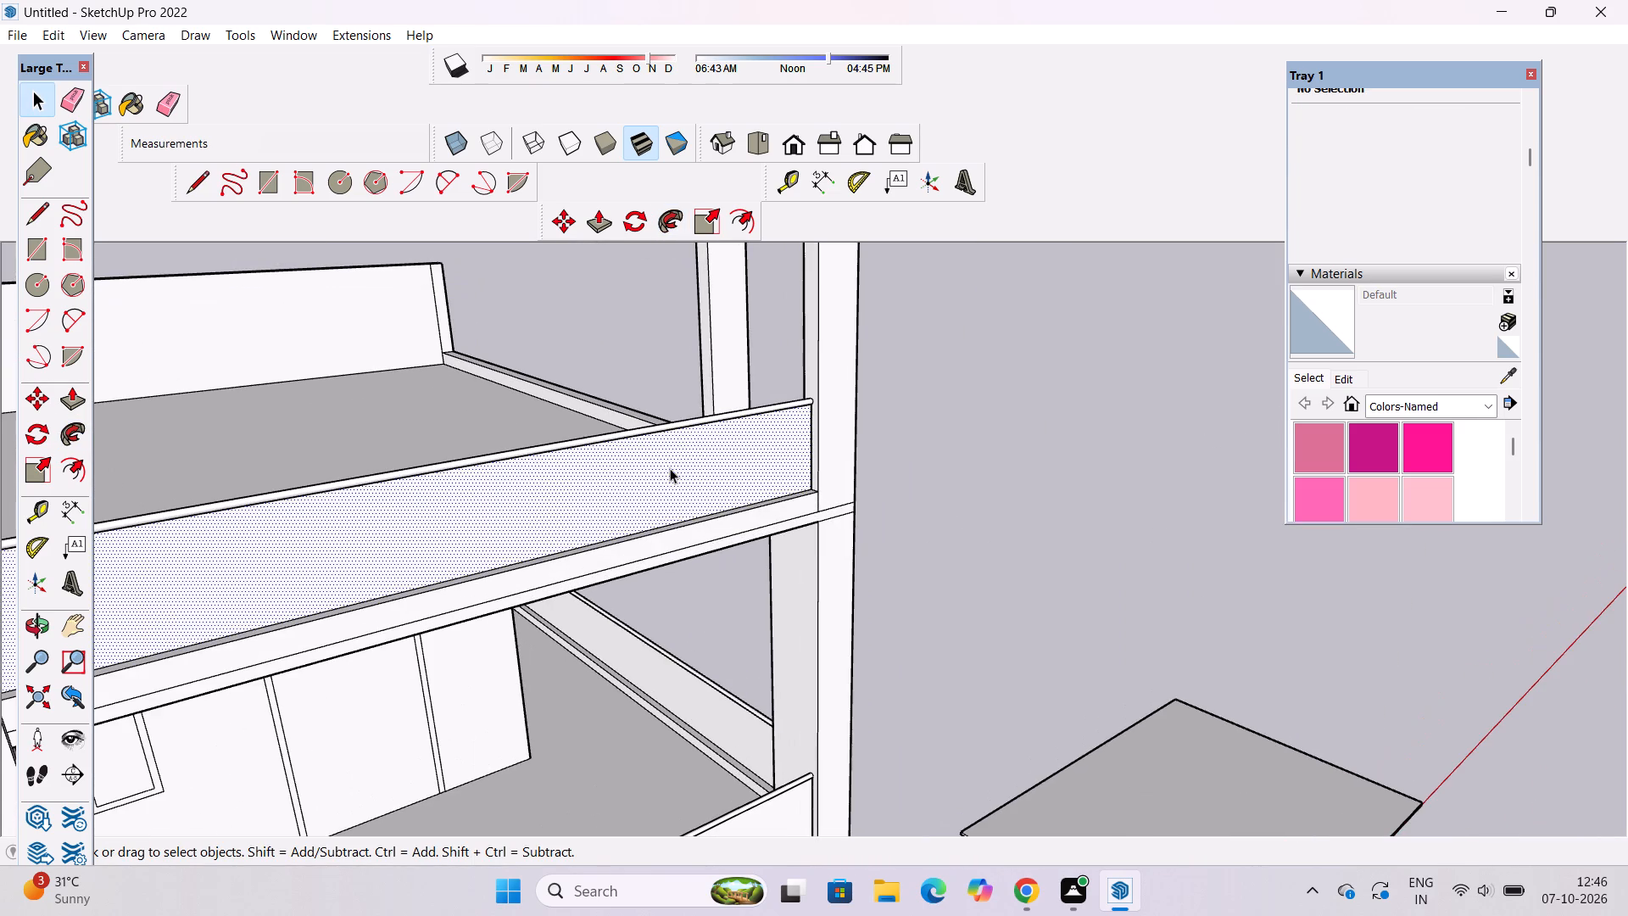
pyautogui.scroll(3, 674, 472)
pyautogui.press('p')
pyautogui.click(674, 474)
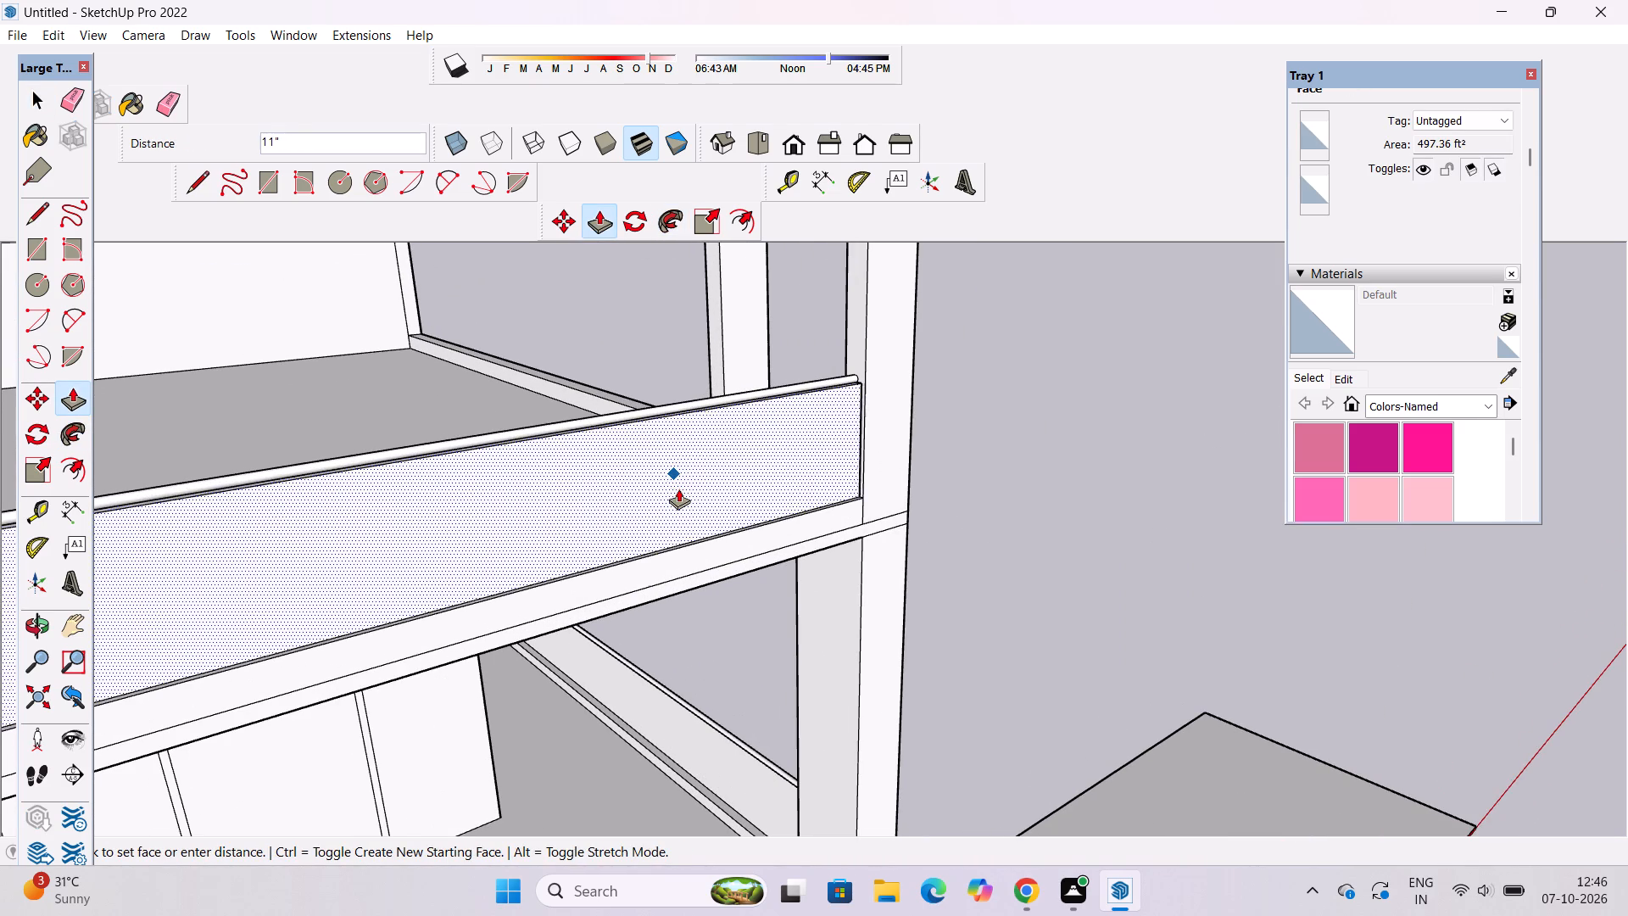
pyautogui.write('1.5"')
pyautogui.press('Return')
# Examine the new topmost parapet, its coping and the corner column, and compare them with the lower balcony levels.
pyautogui.press('o')
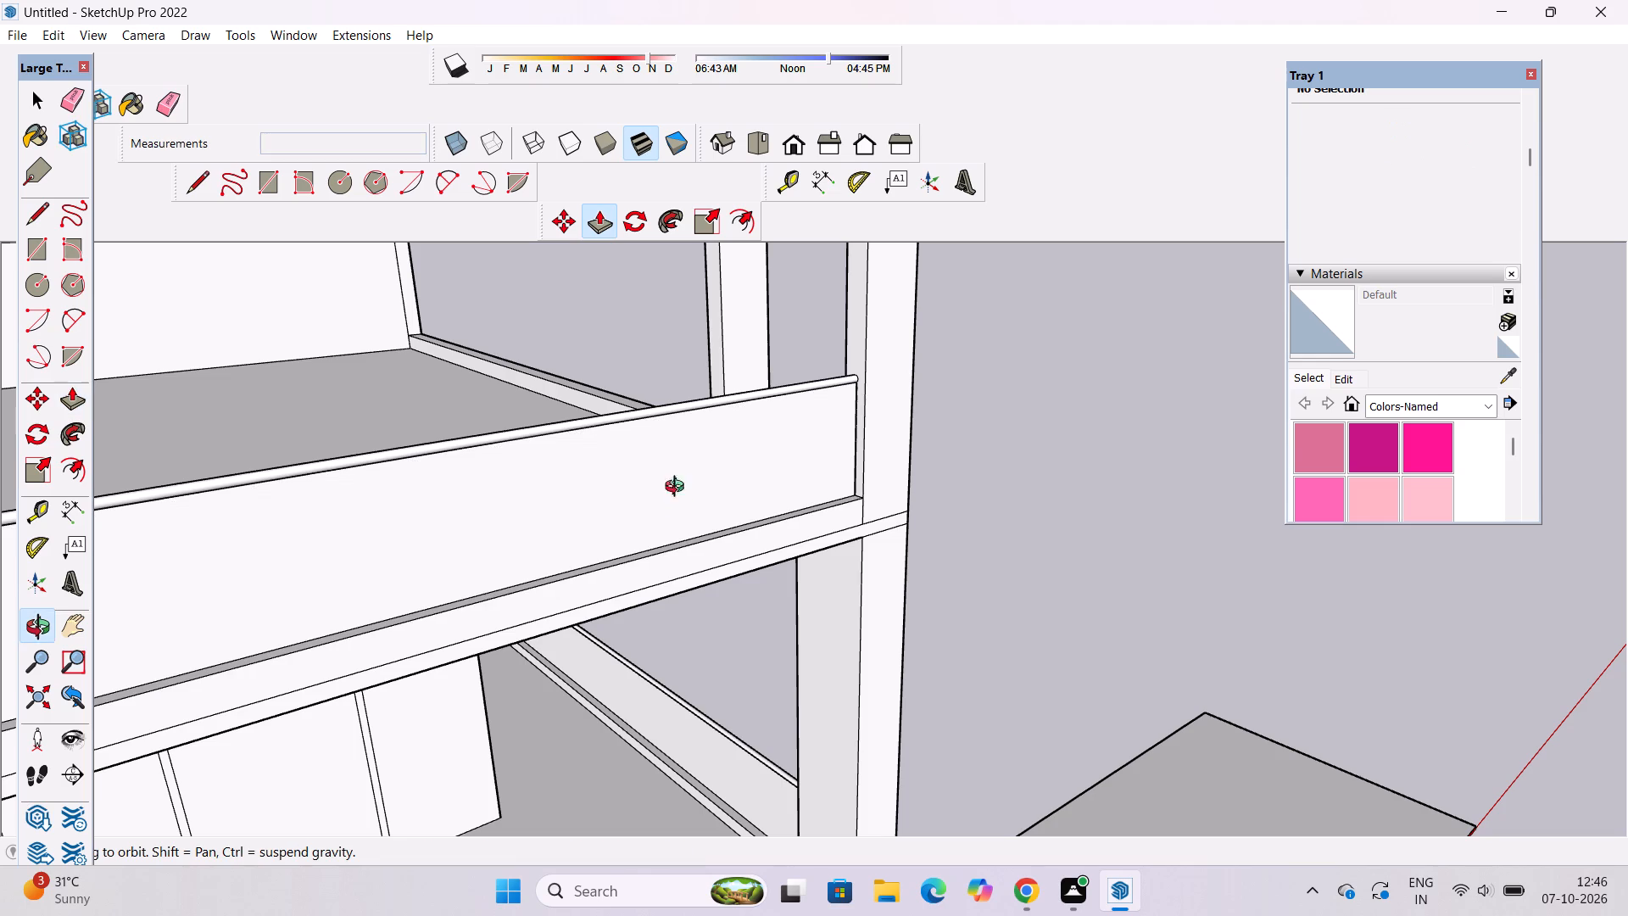
pyautogui.scroll(8, 807, 392)
pyautogui.moveTo(931, 476); pyautogui.dragTo(497, 494)
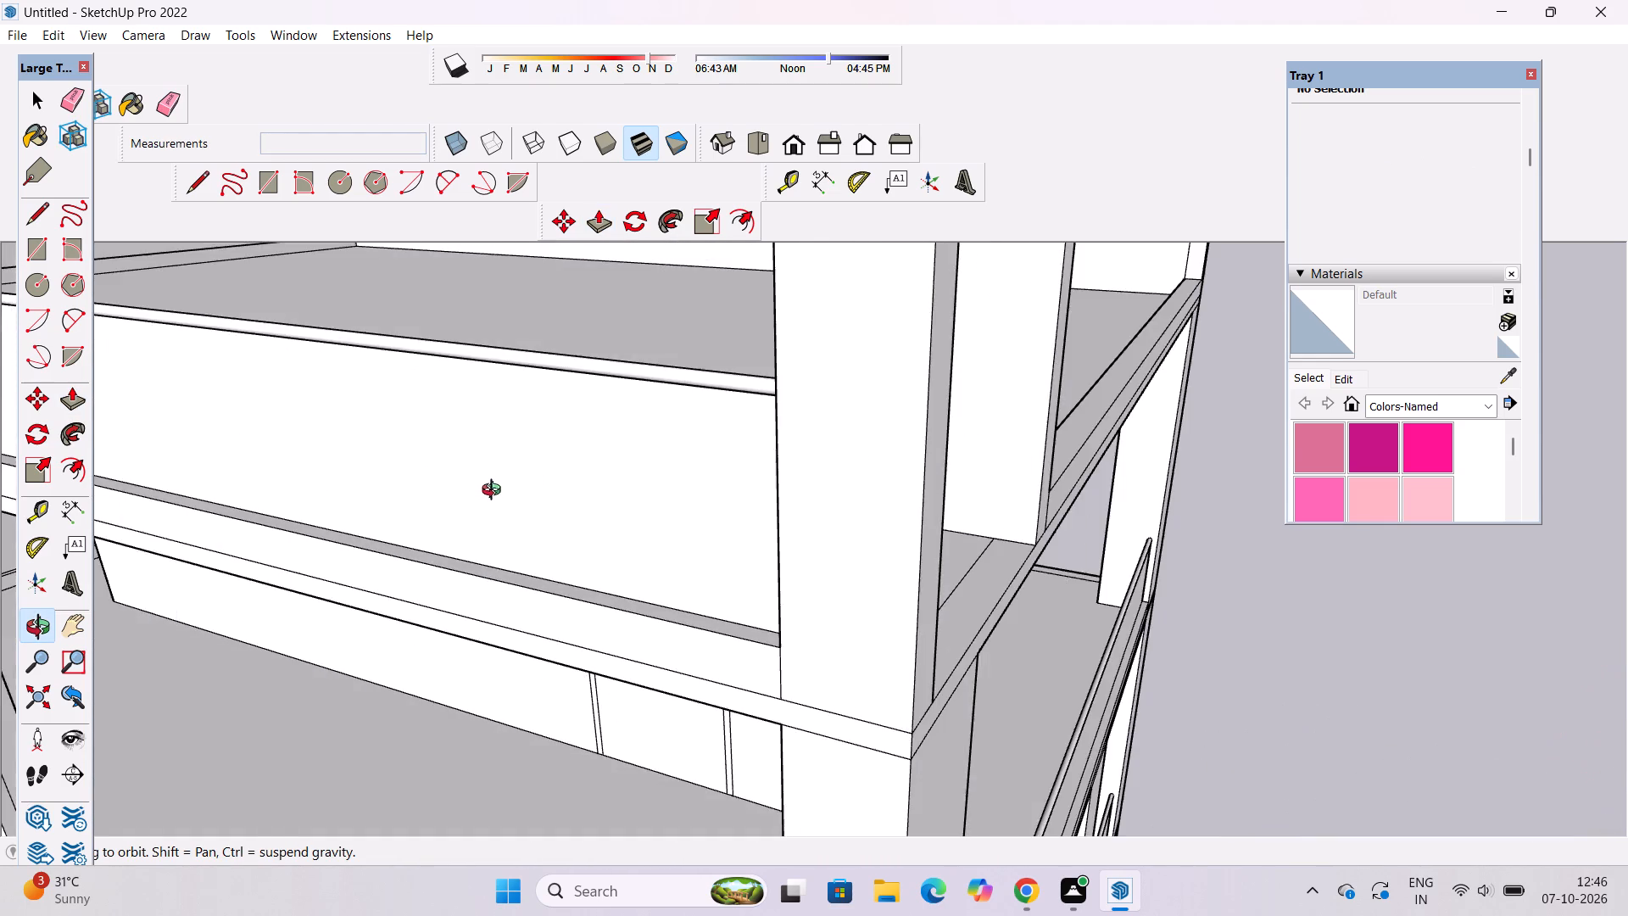
pyautogui.scroll(-4, 567, 472)
pyautogui.moveTo(601, 562); pyautogui.dragTo(663, 514)
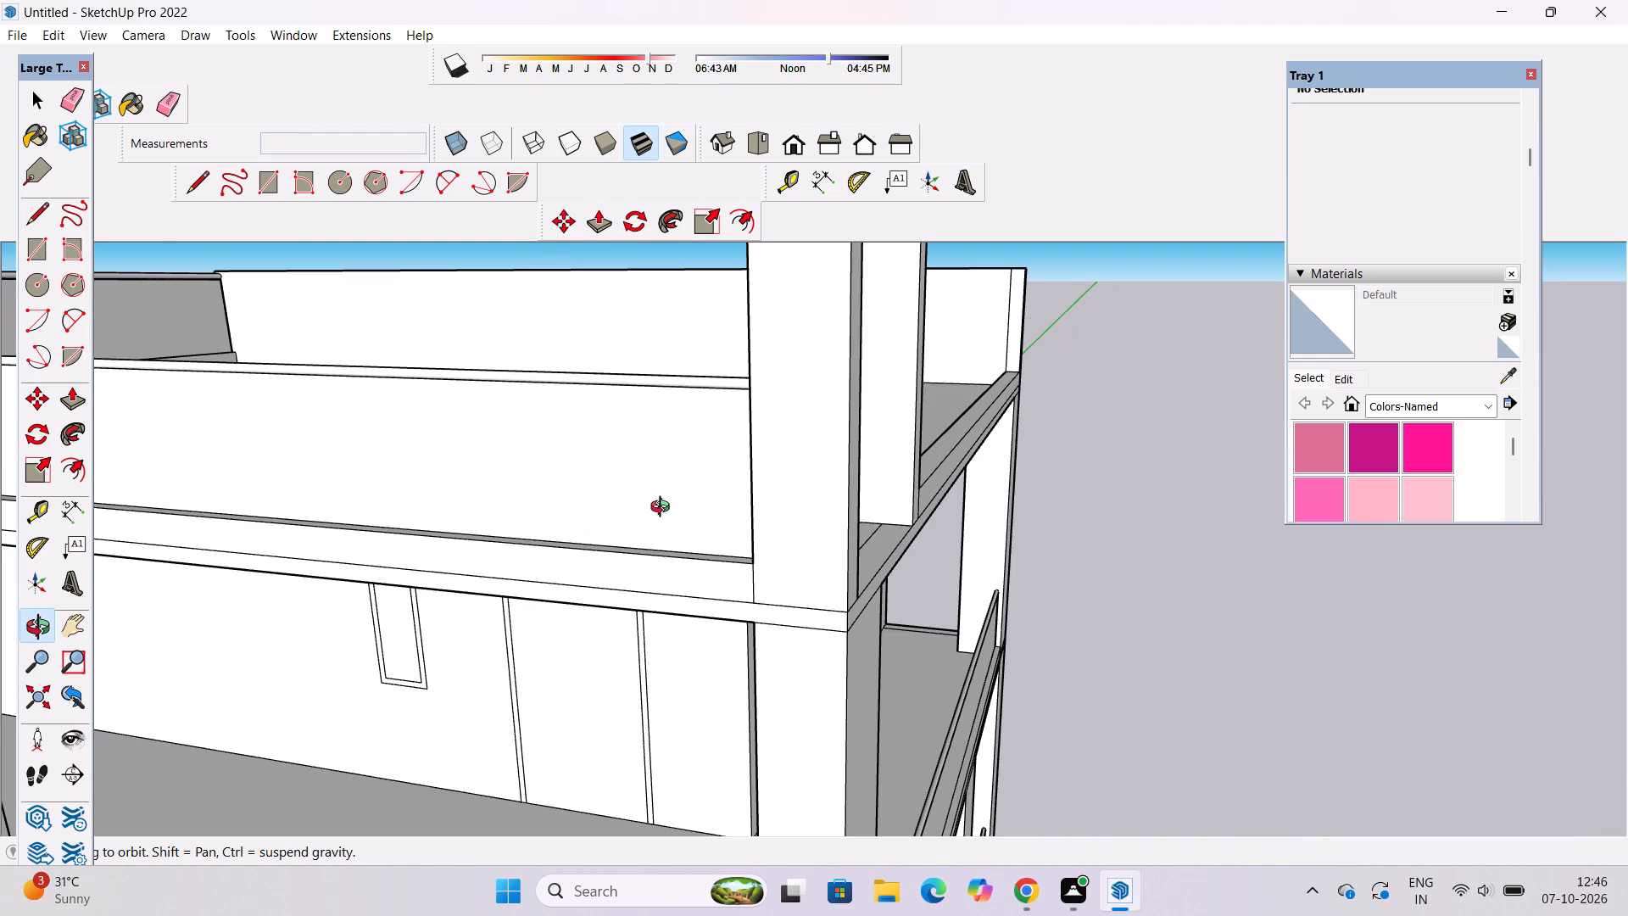
pyautogui.scroll(-1, 699, 533)
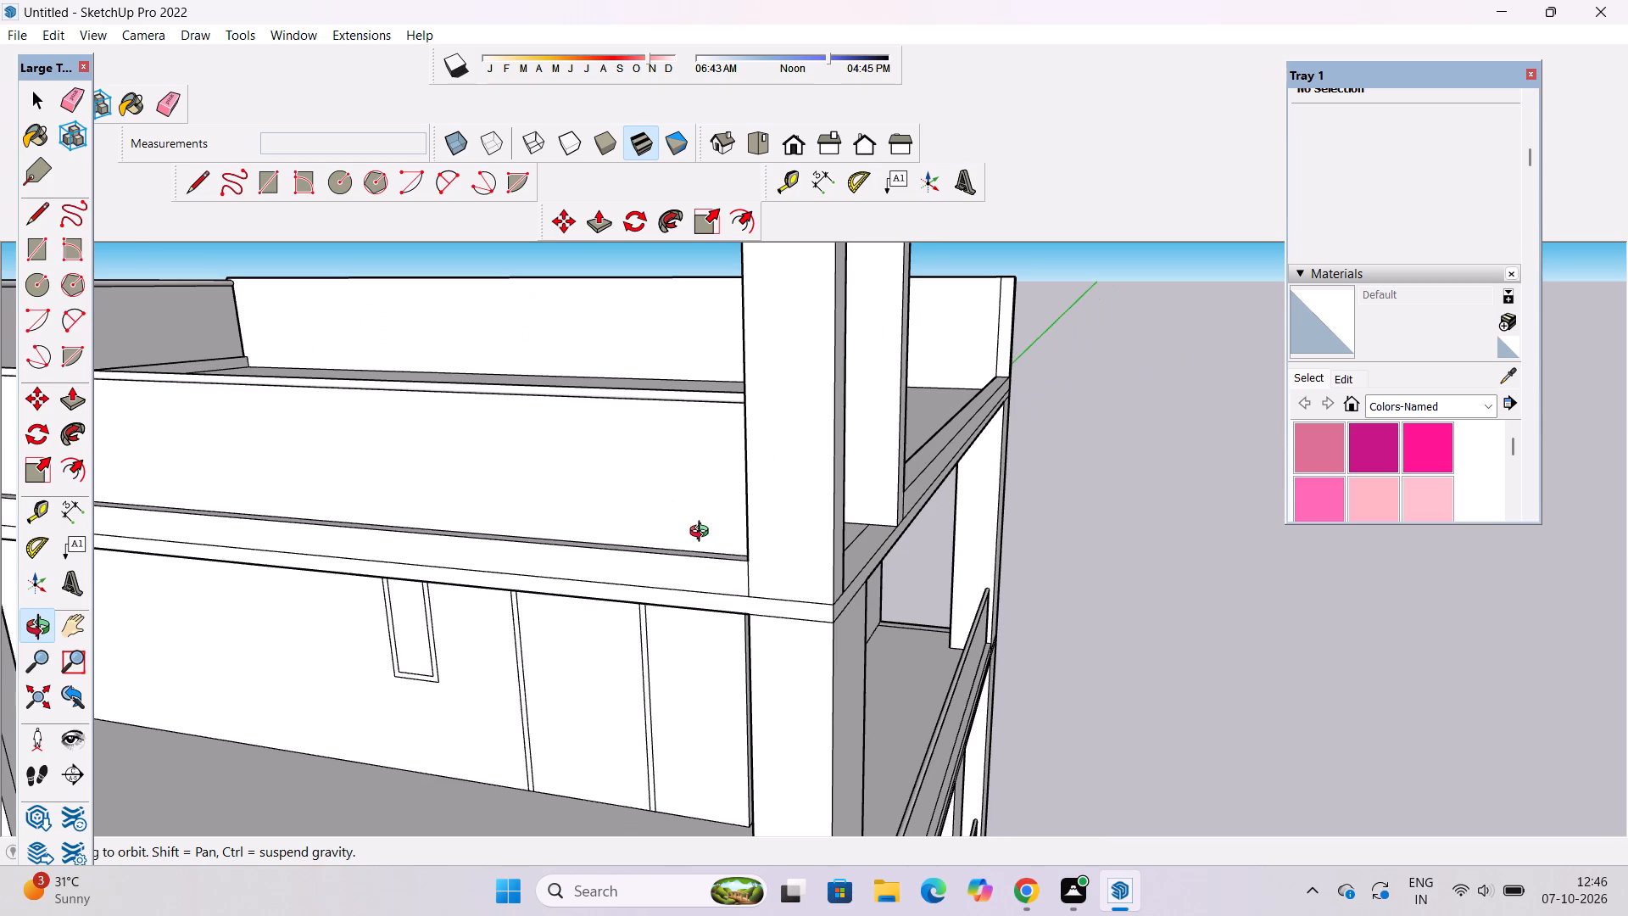
pyautogui.scroll(-5, 717, 458)
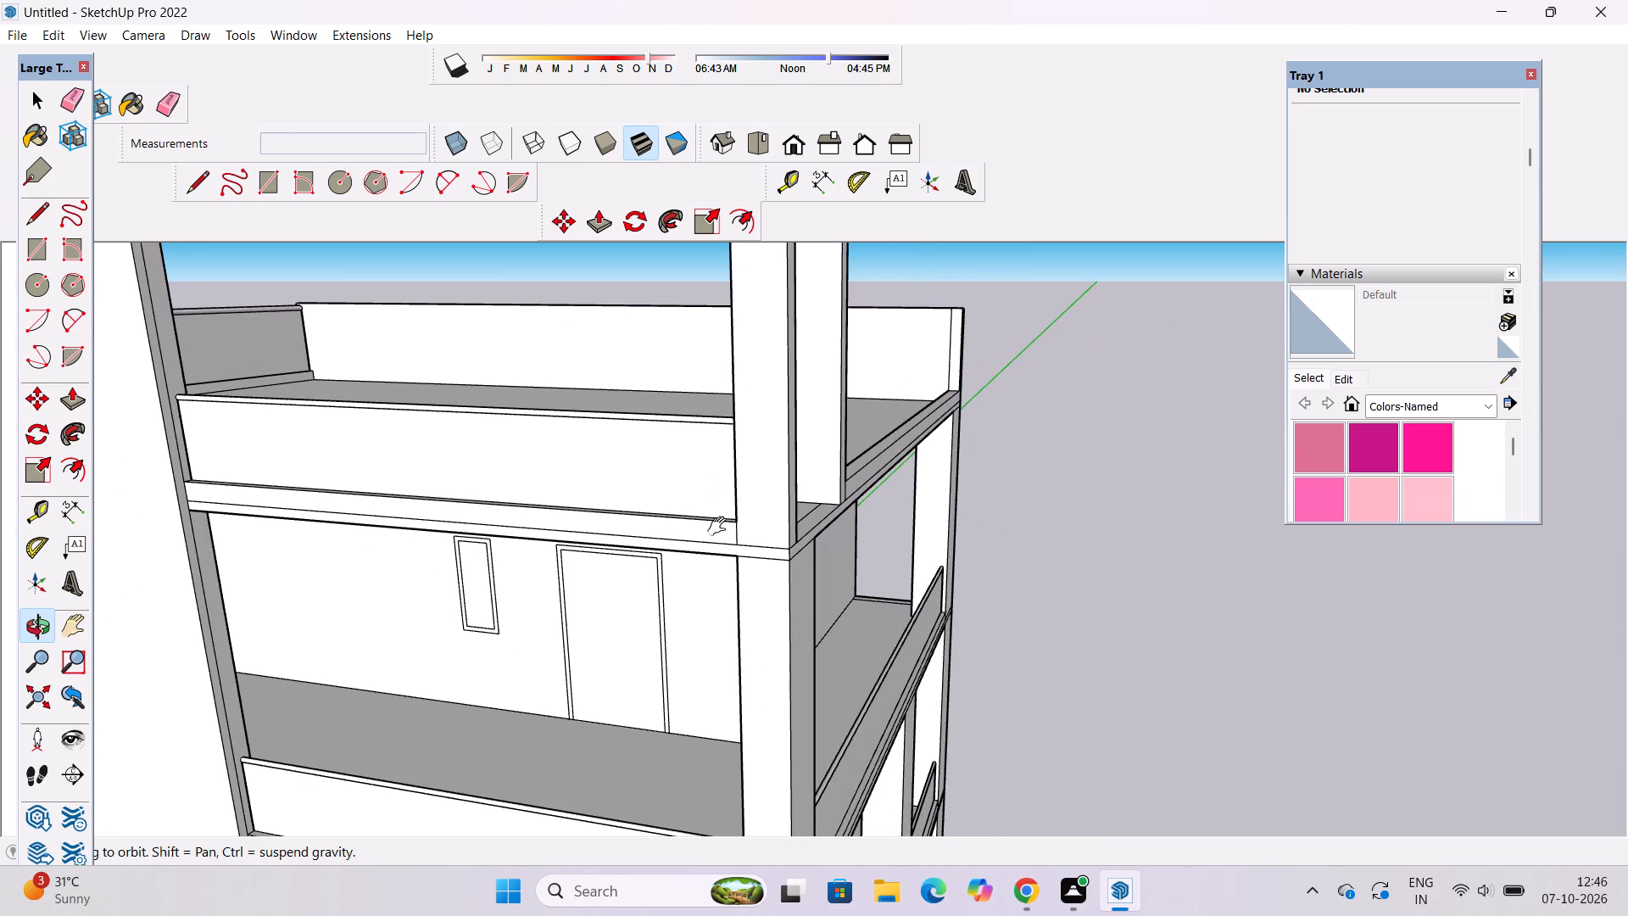
pyautogui.keyDown('shift'); pyautogui.moveTo(721, 559); pyautogui.dragTo(721, 597); pyautogui.keyUp('shift')
pyautogui.scroll(4, 733, 598)
pyautogui.moveTo(785, 600); pyautogui.dragTo(846, 600)
pyautogui.scroll(4, 811, 600)
pyautogui.keyDown('shift'); pyautogui.moveTo(716, 600); pyautogui.dragTo(807, 597); pyautogui.keyUp('shift')
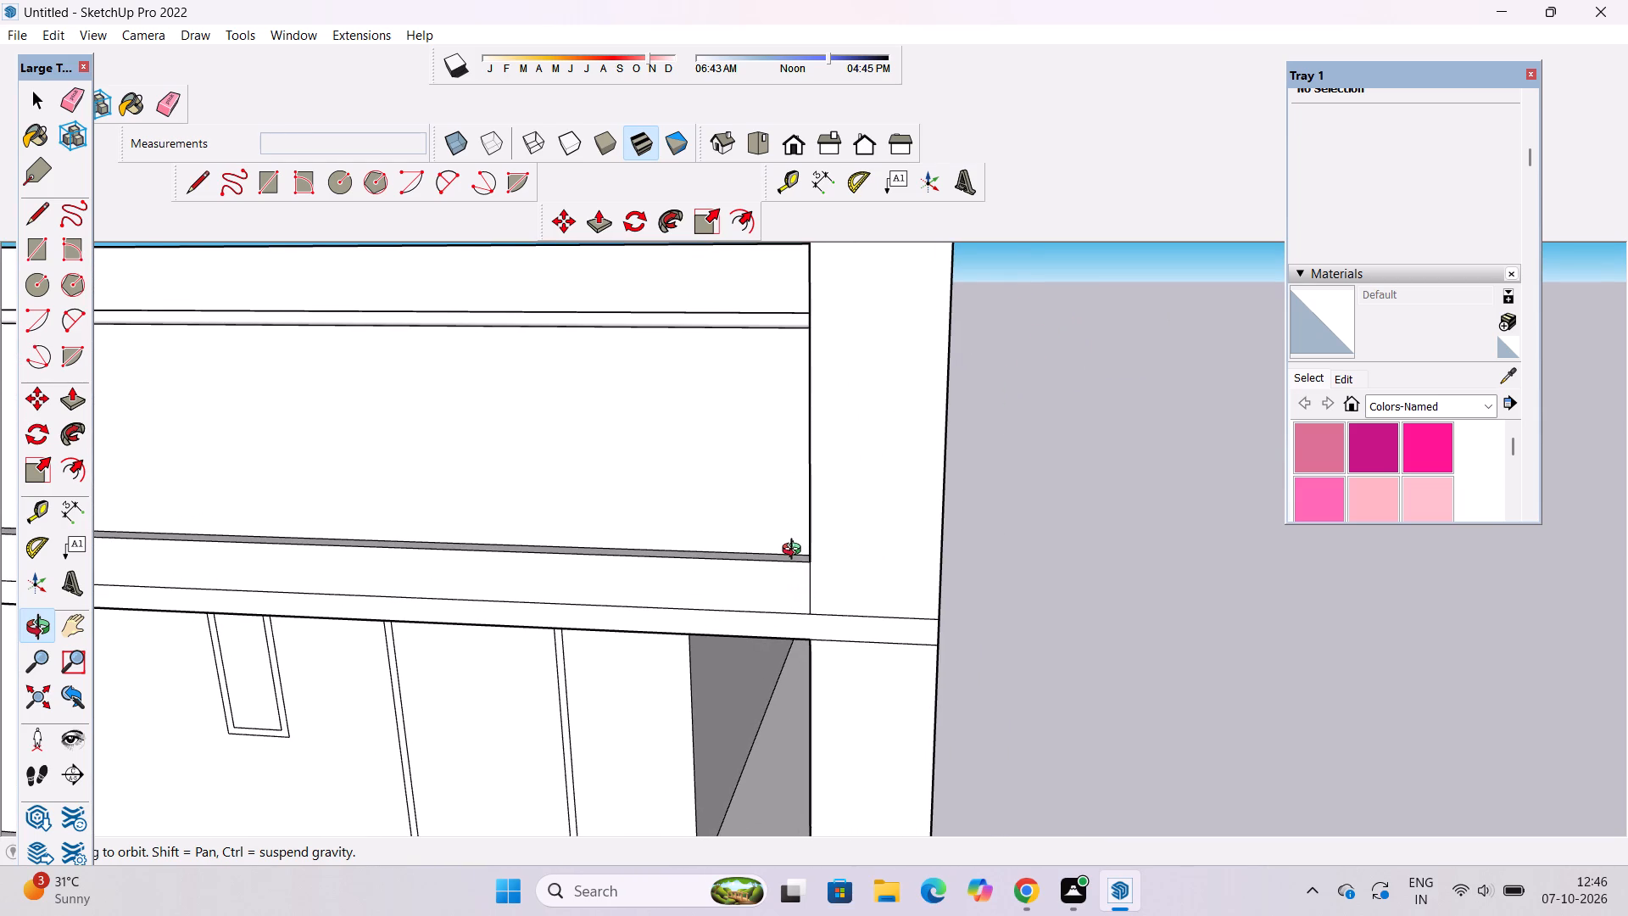
pyautogui.scroll(-1, 806, 501)
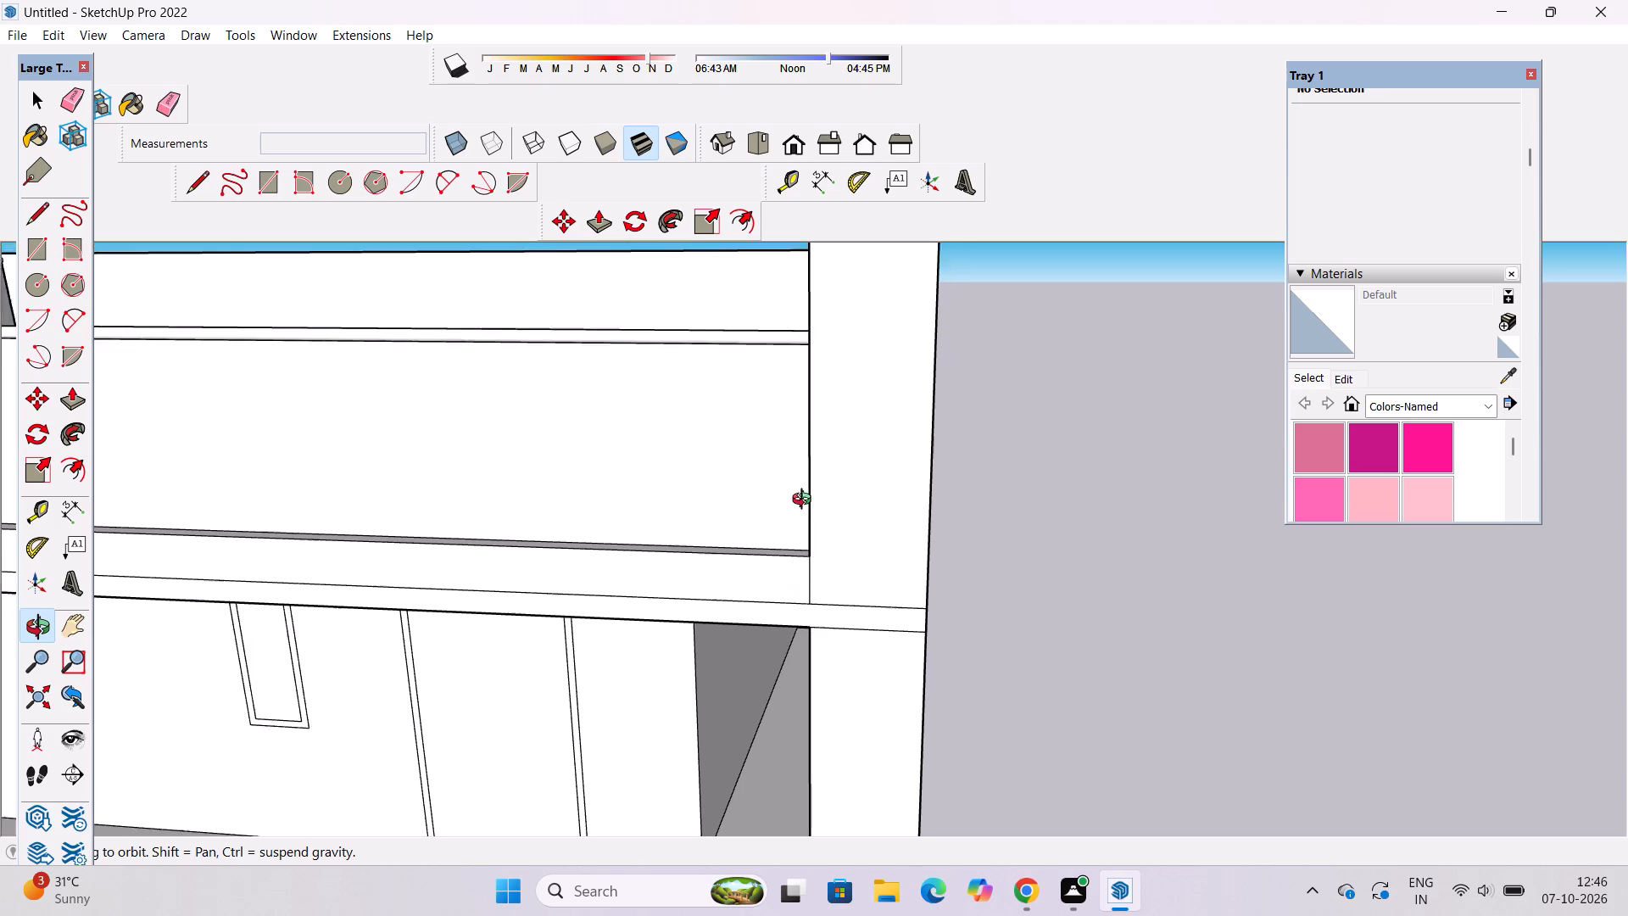
pyautogui.scroll(-1, 806, 501)
pyautogui.keyDown('shift'); pyautogui.moveTo(793, 525); pyautogui.dragTo(840, 543); pyautogui.keyUp('shift')
pyautogui.scroll(-10, 868, 529)
pyautogui.keyDown('shift'); pyautogui.moveTo(819, 570); pyautogui.dragTo(925, 554); pyautogui.keyUp('shift')
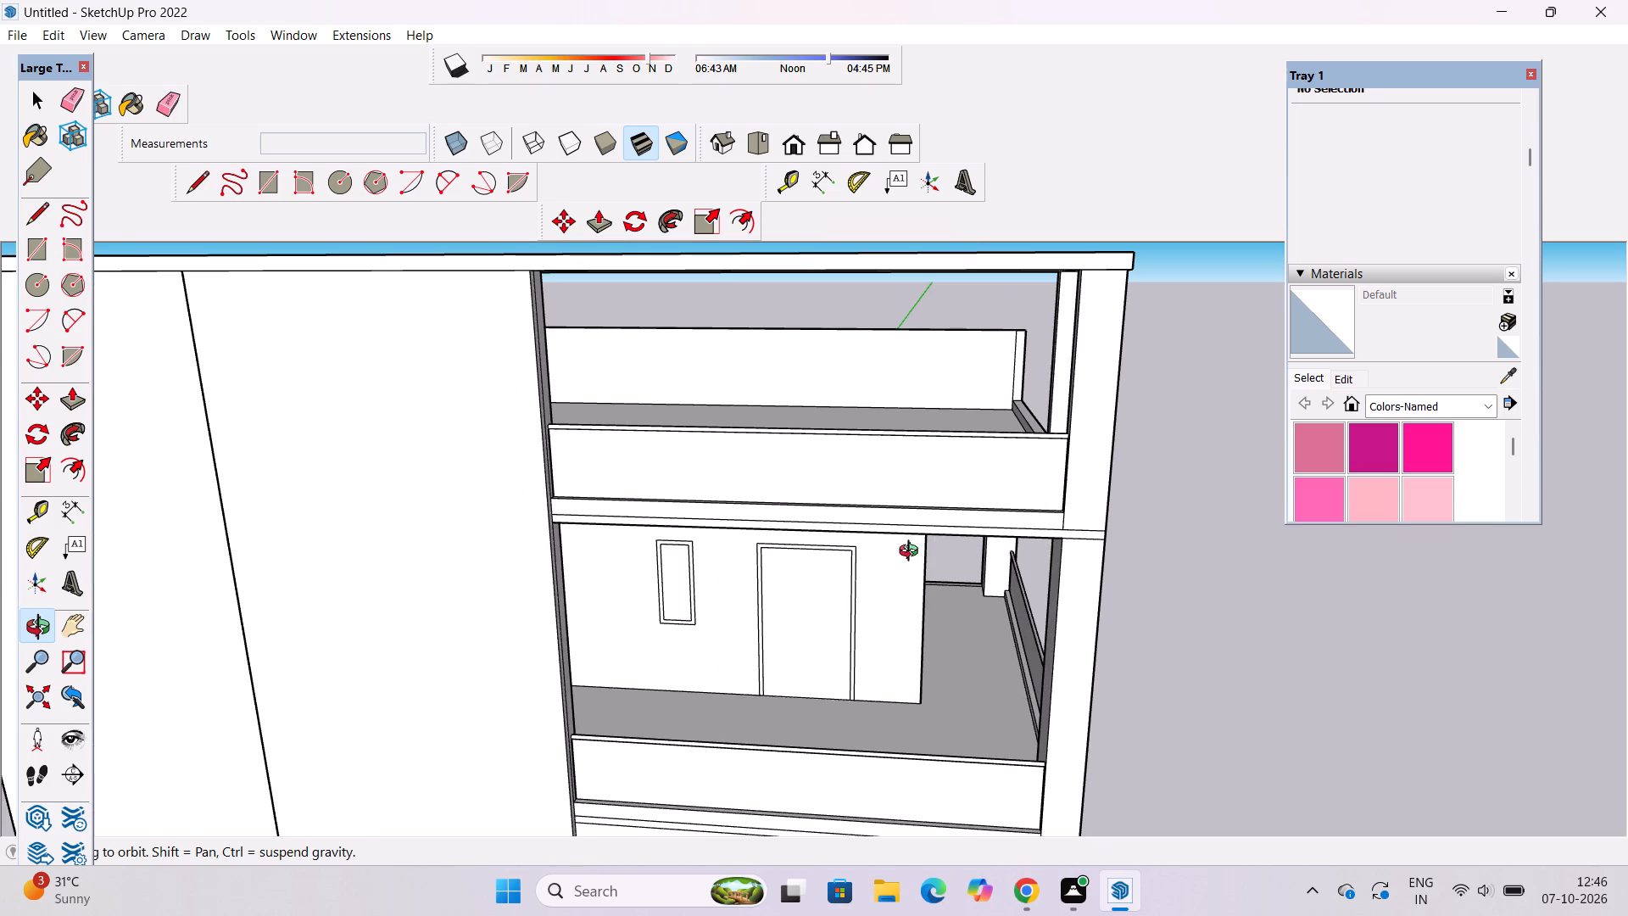
pyautogui.scroll(-7, 912, 553)
pyautogui.keyDown('shift'); pyautogui.moveTo(912, 553); pyautogui.dragTo(906, 578); pyautogui.keyUp('shift')
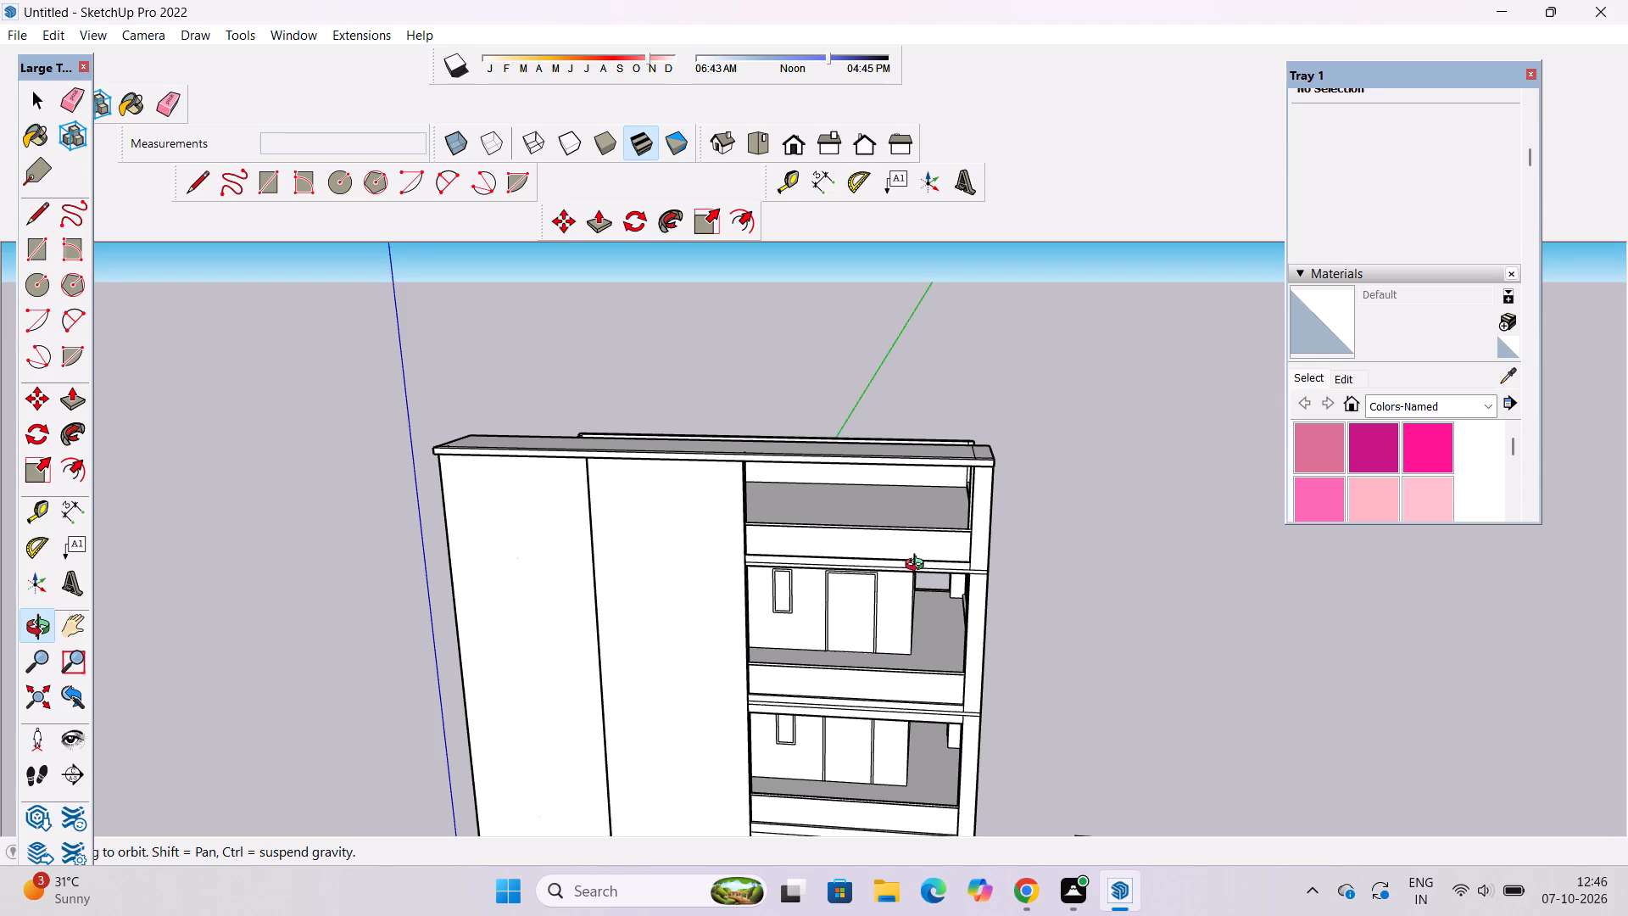
pyautogui.scroll(-14, 919, 566)
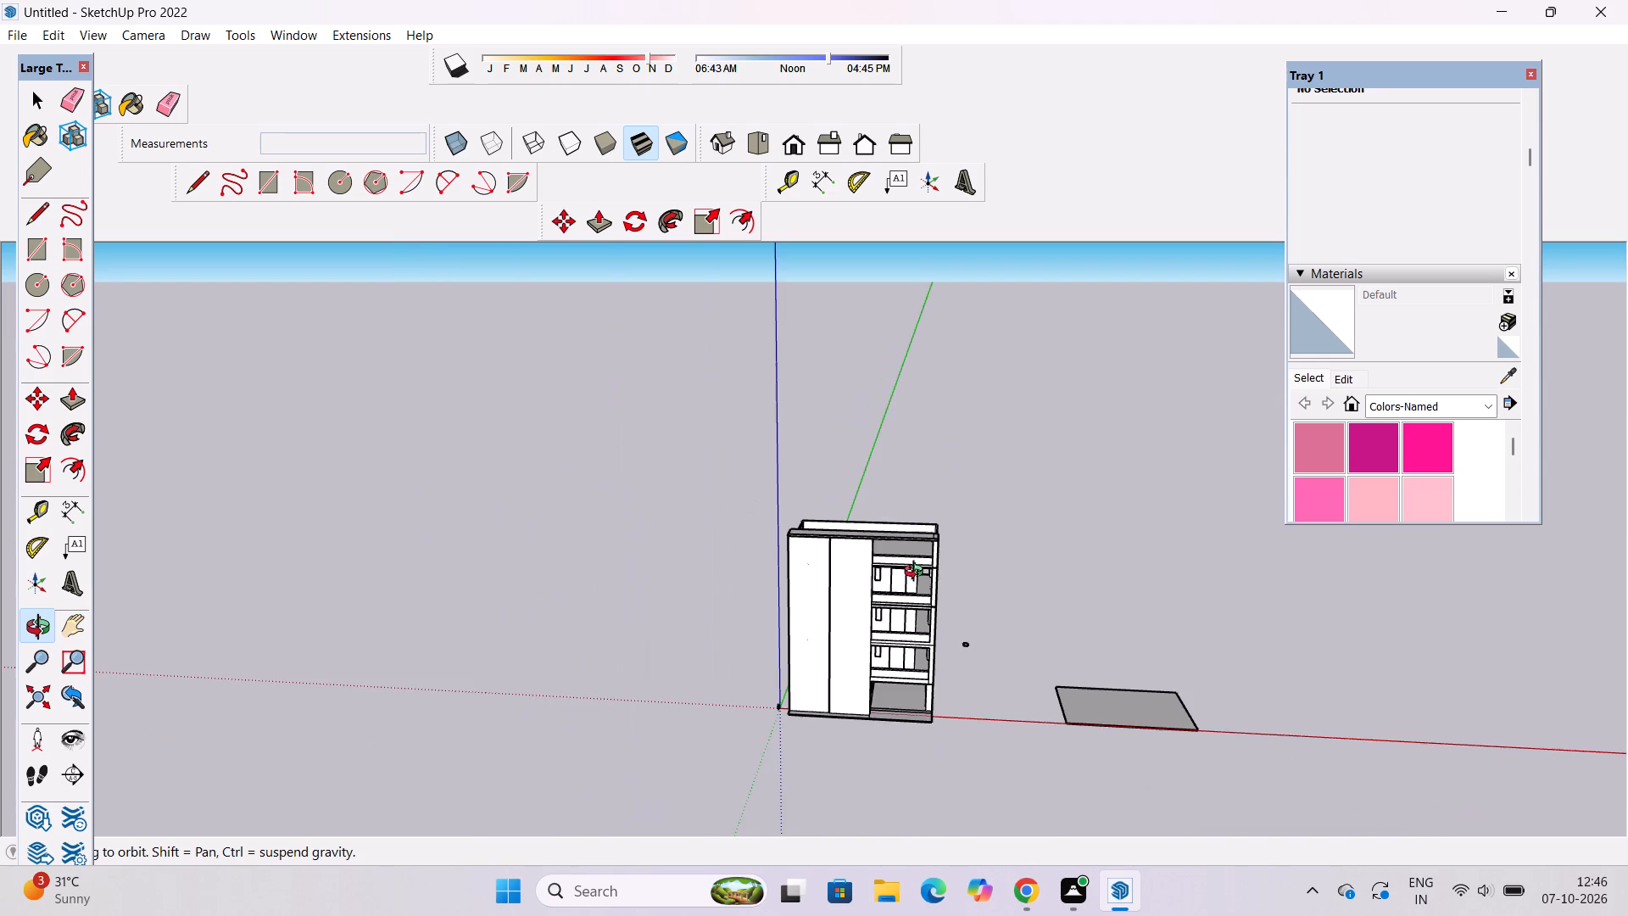
pyautogui.moveTo(784, 694); pyautogui.dragTo(1282, 660)
pyautogui.scroll(11, 873, 604)
pyautogui.moveTo(1118, 582); pyautogui.dragTo(750, 611)
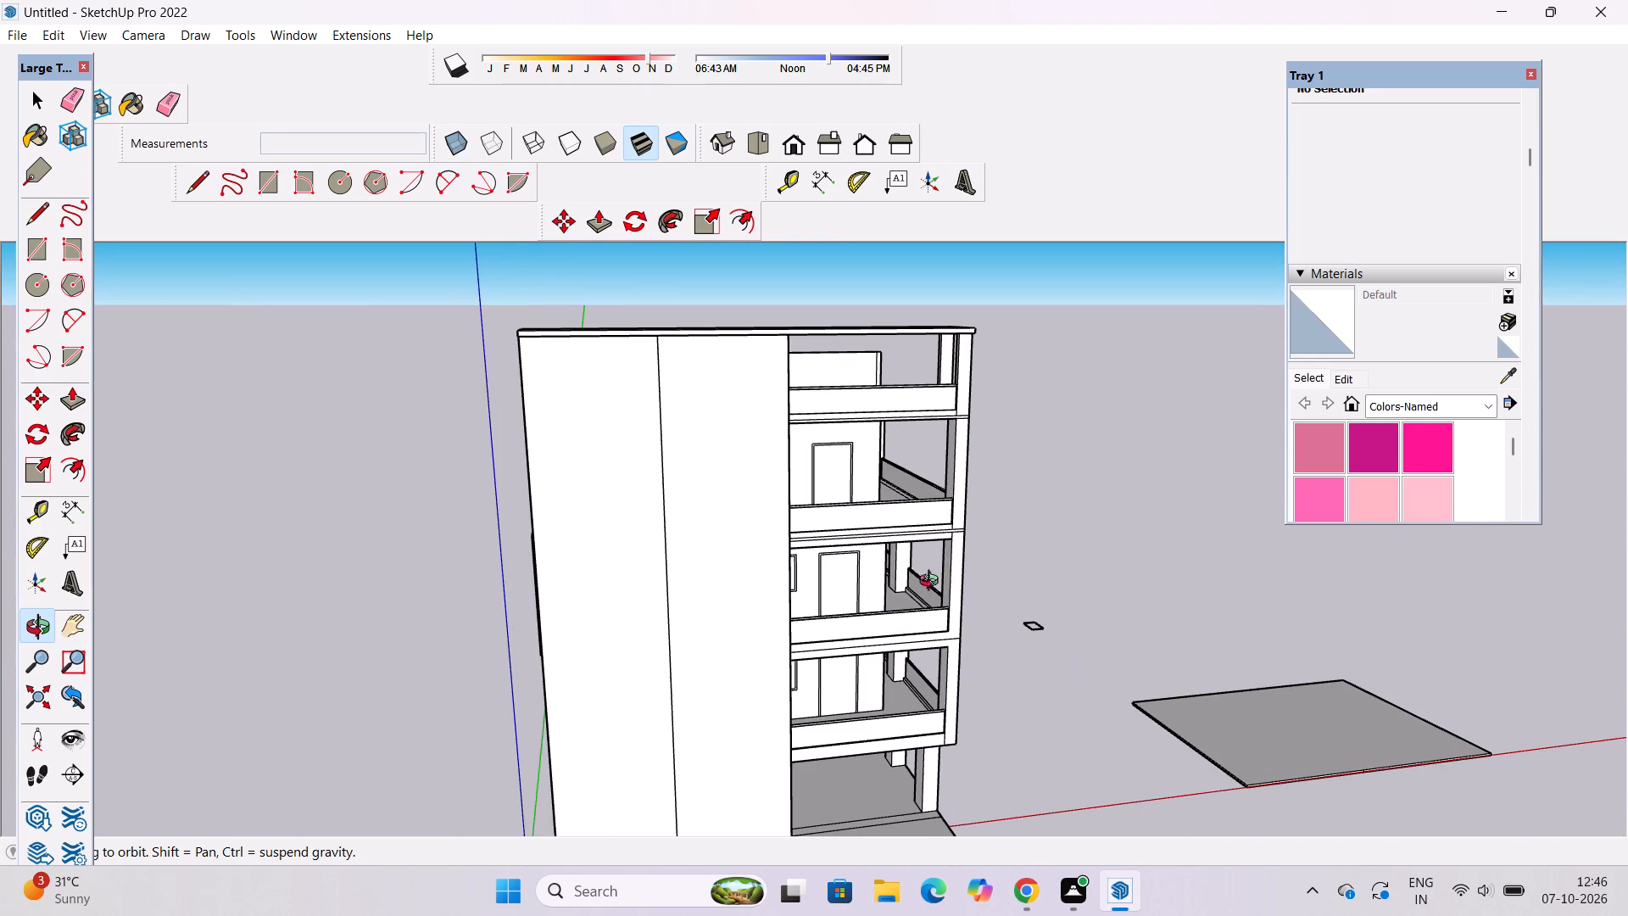
# Erase the two horizontal lines running across the front edge beam below the second-highest balcony's parapet.
pyautogui.scroll(1, 974, 572)
pyautogui.moveTo(984, 574); pyautogui.dragTo(884, 582)
pyautogui.scroll(5, 884, 582)
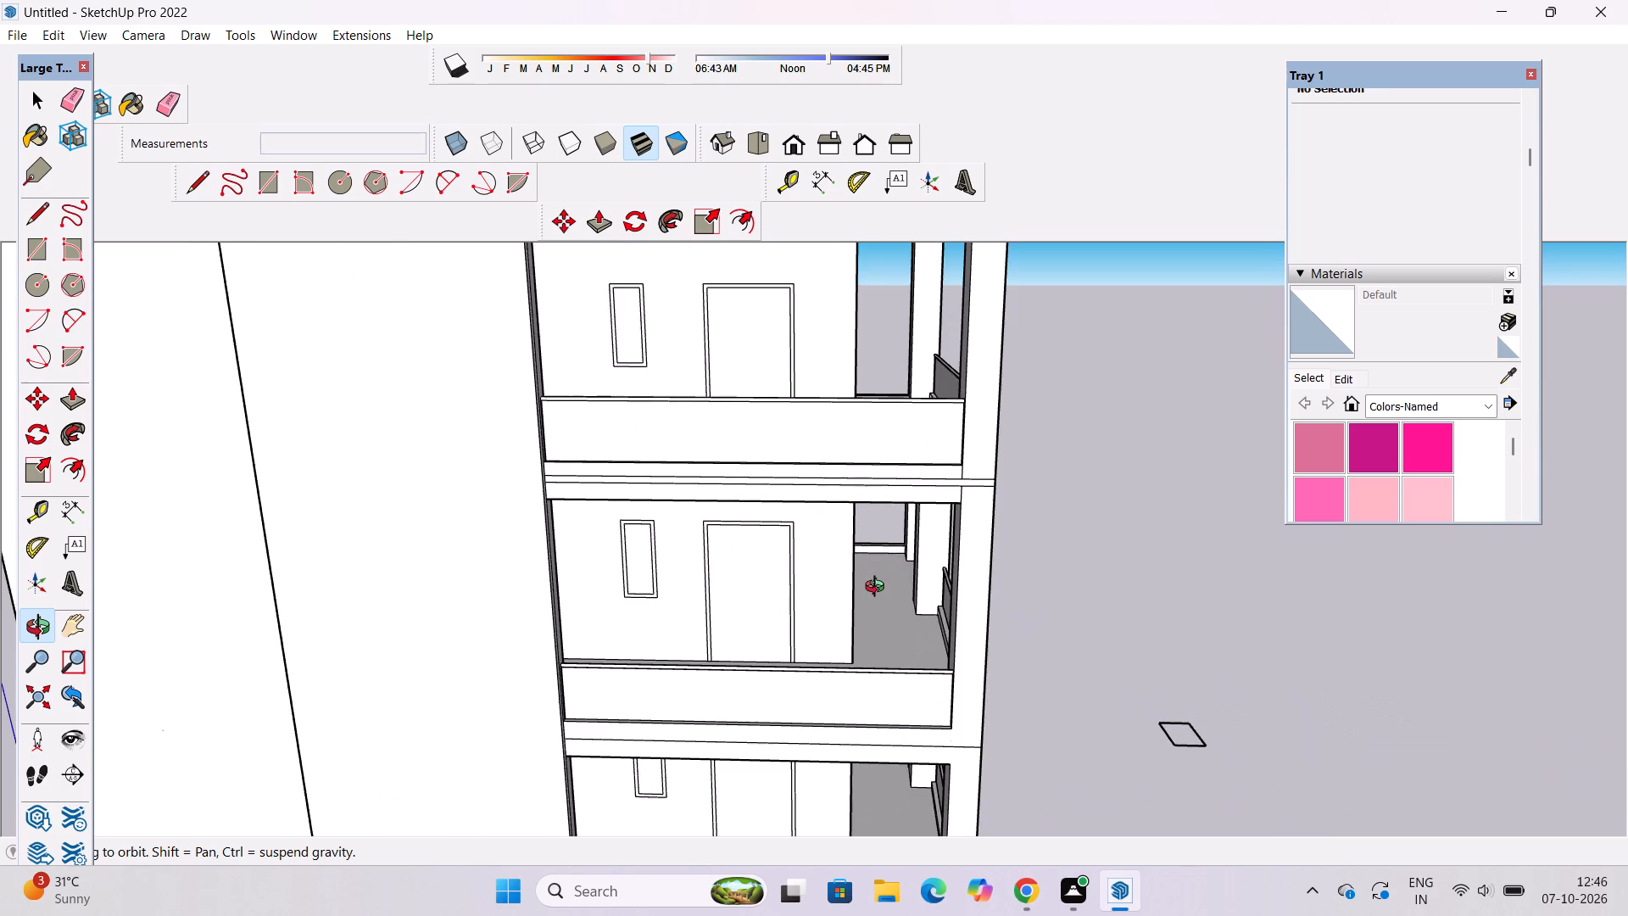
pyautogui.keyDown('shift'); pyautogui.moveTo(868, 600); pyautogui.dragTo(779, 657); pyautogui.keyUp('shift')
pyautogui.scroll(4, 806, 579)
pyautogui.moveTo(737, 604); pyautogui.dragTo(764, 601)
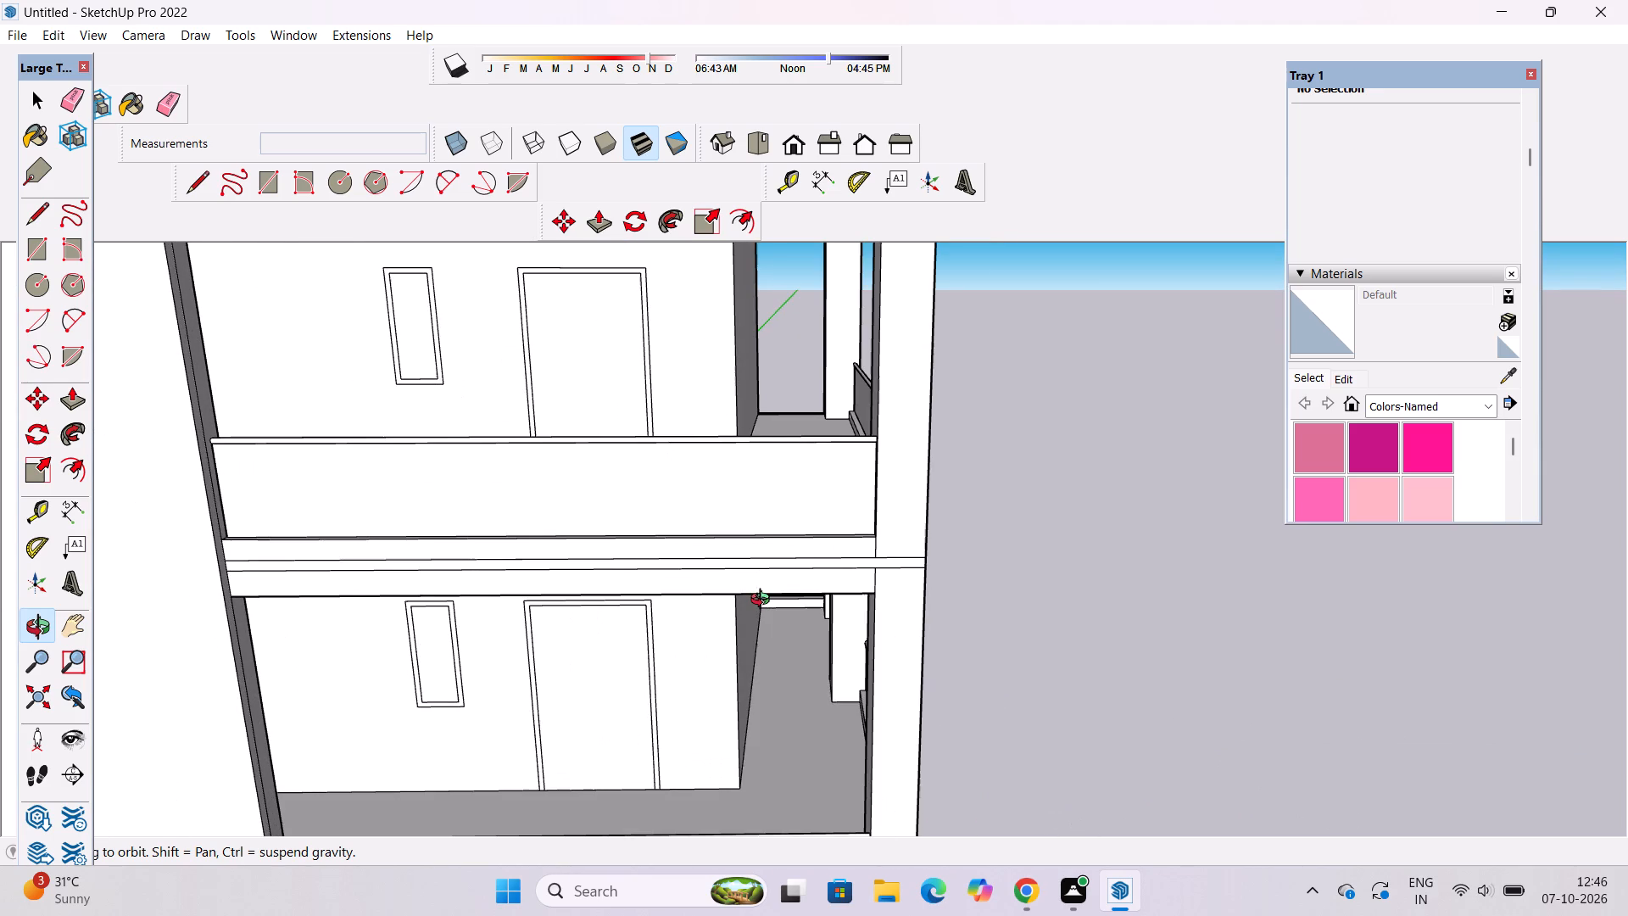
pyautogui.scroll(3, 764, 601)
pyautogui.scroll(-4, 775, 589)
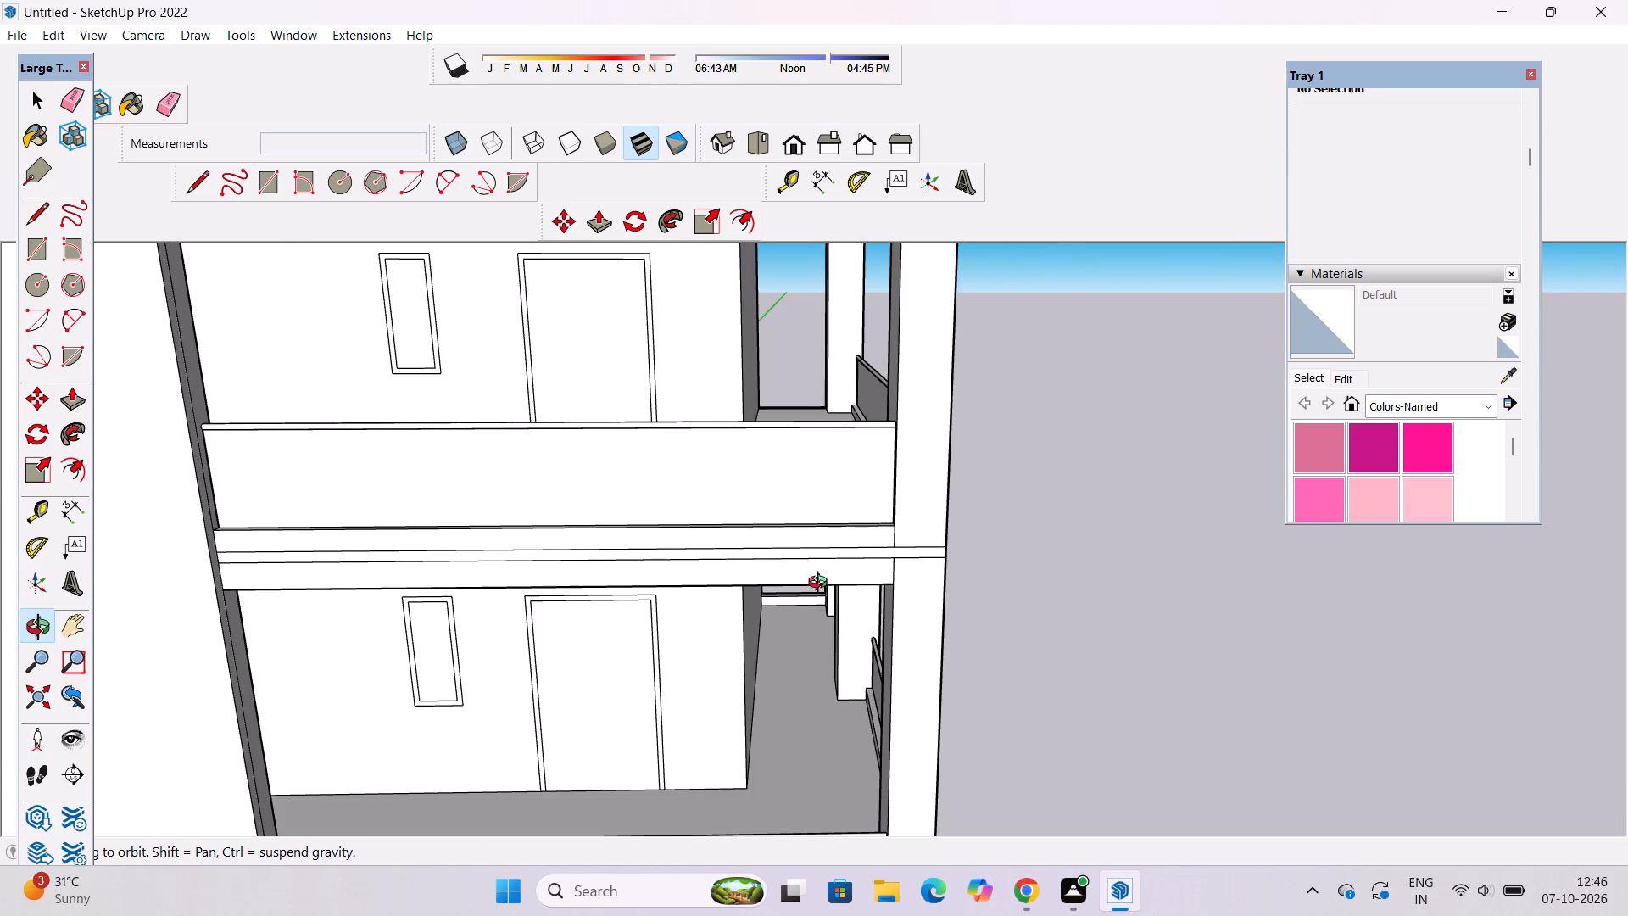
pyautogui.press('e')
pyautogui.moveTo(825, 545); pyautogui.dragTo(826, 559)
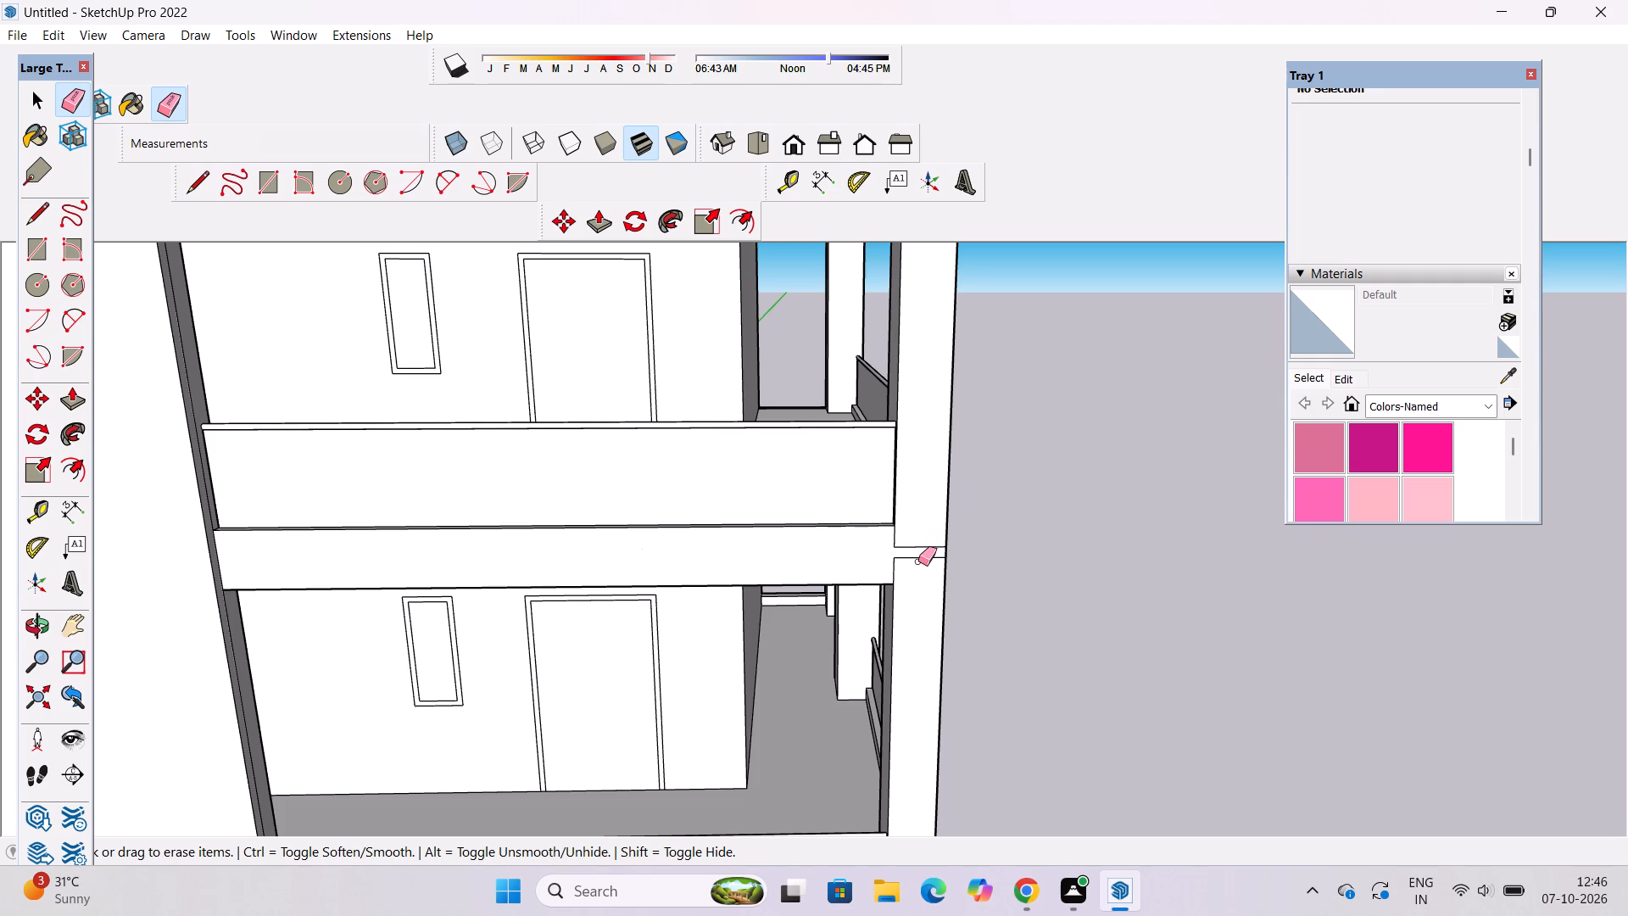
# Place a Tape Measure guide parallel to the beam's upper edge, level with the lower horizontal line on the corner column.
pyautogui.scroll(1, 918, 561)
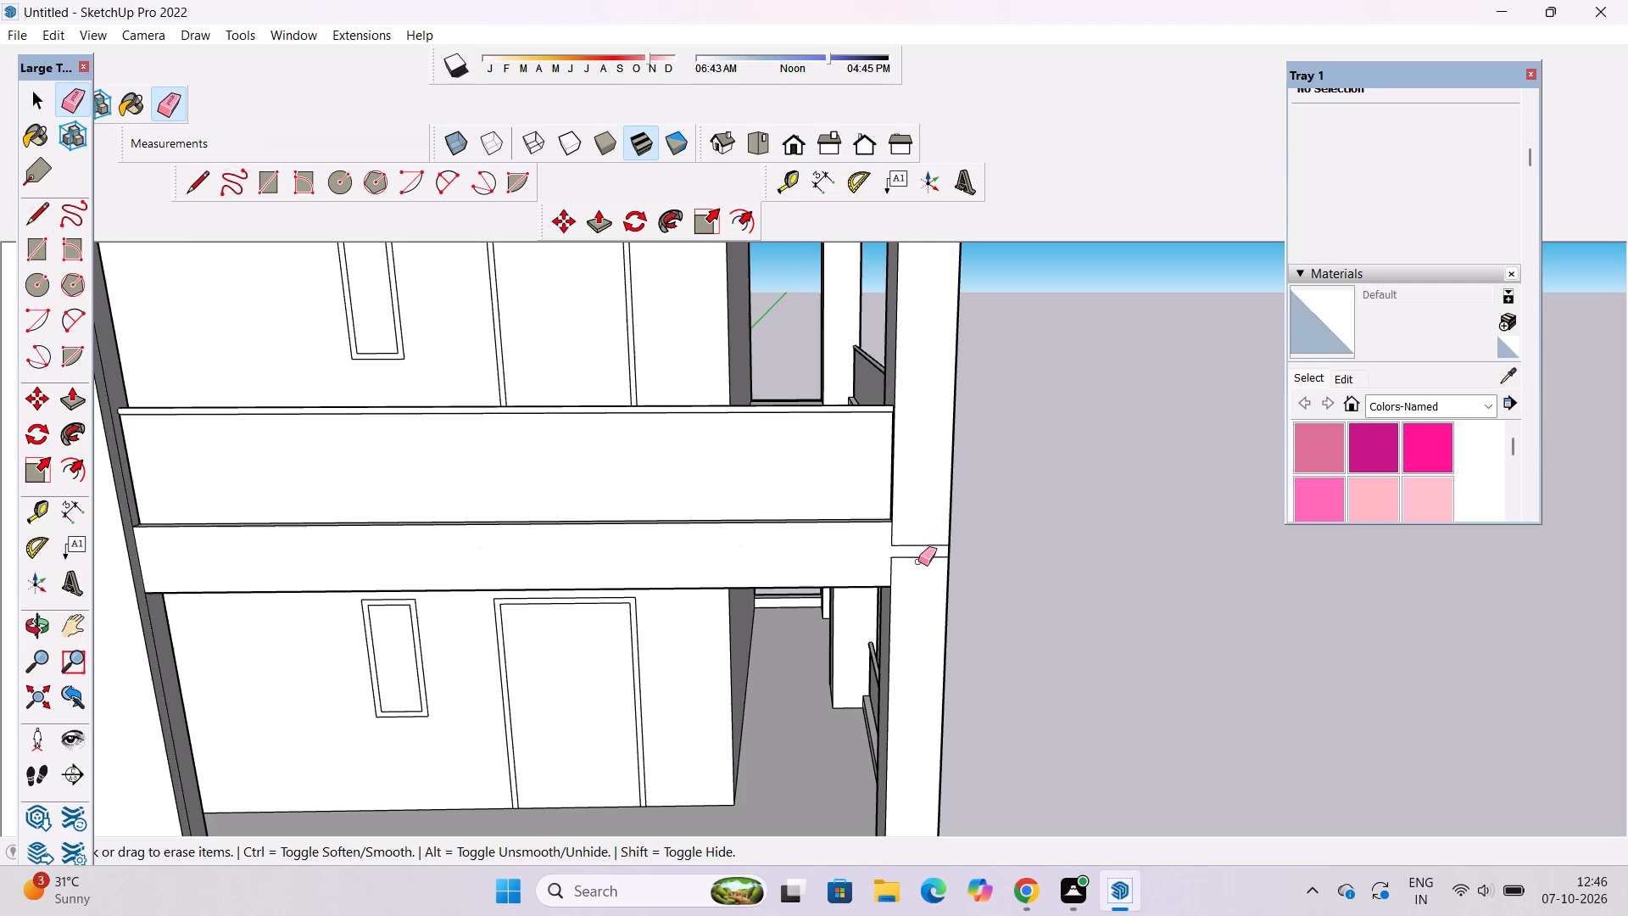
pyautogui.press('t')
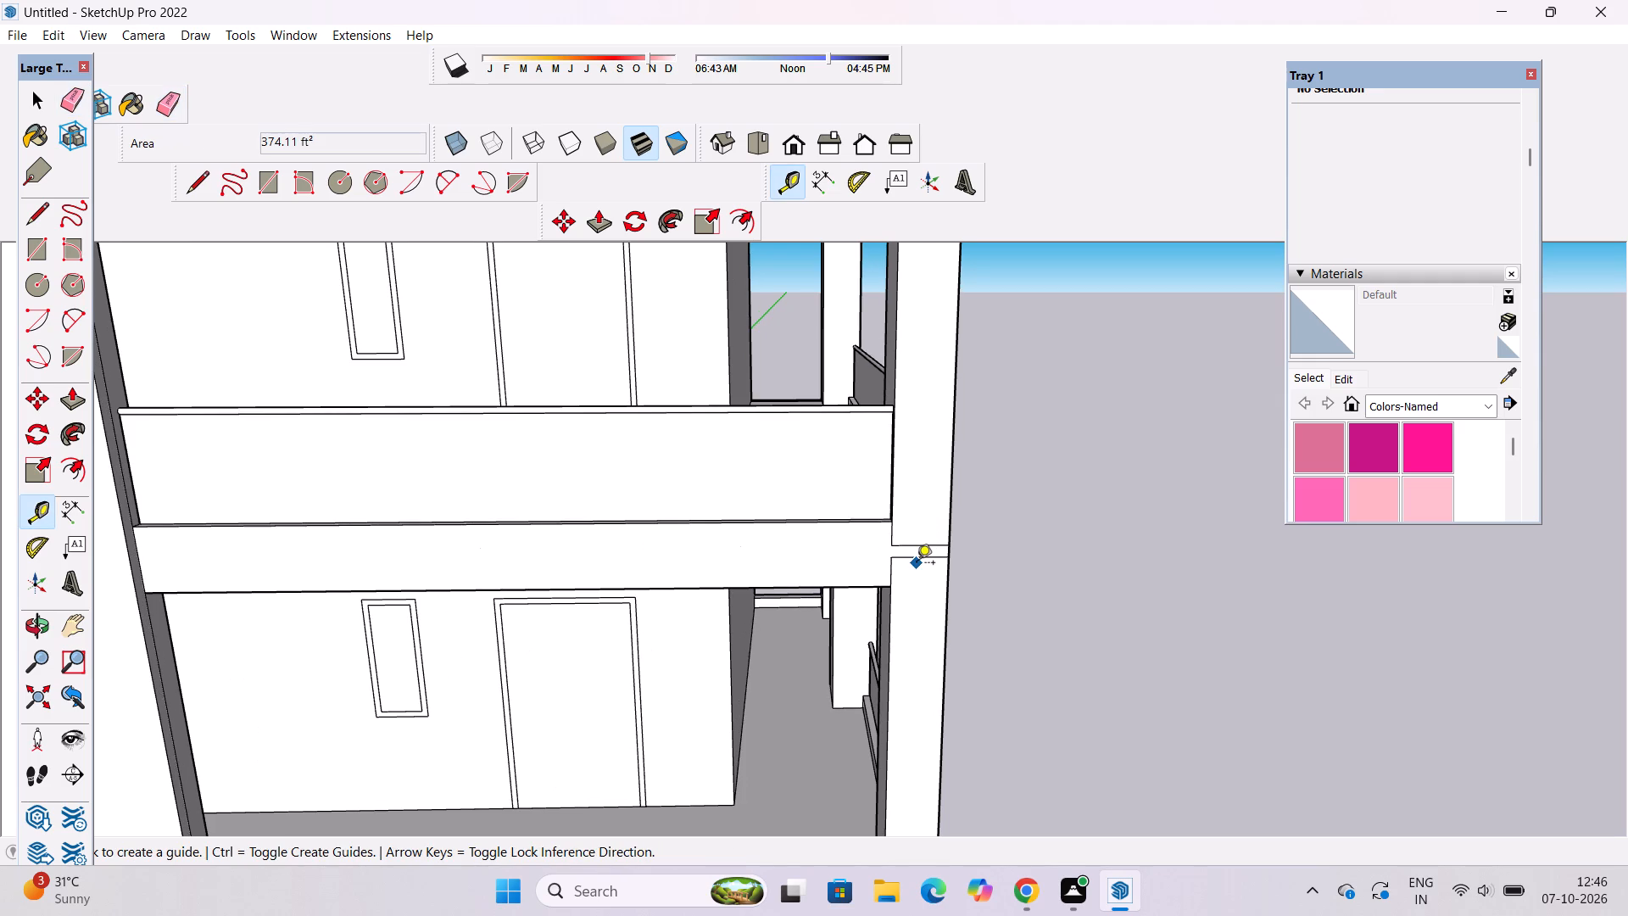
pyautogui.scroll(-3, 1062, 529)
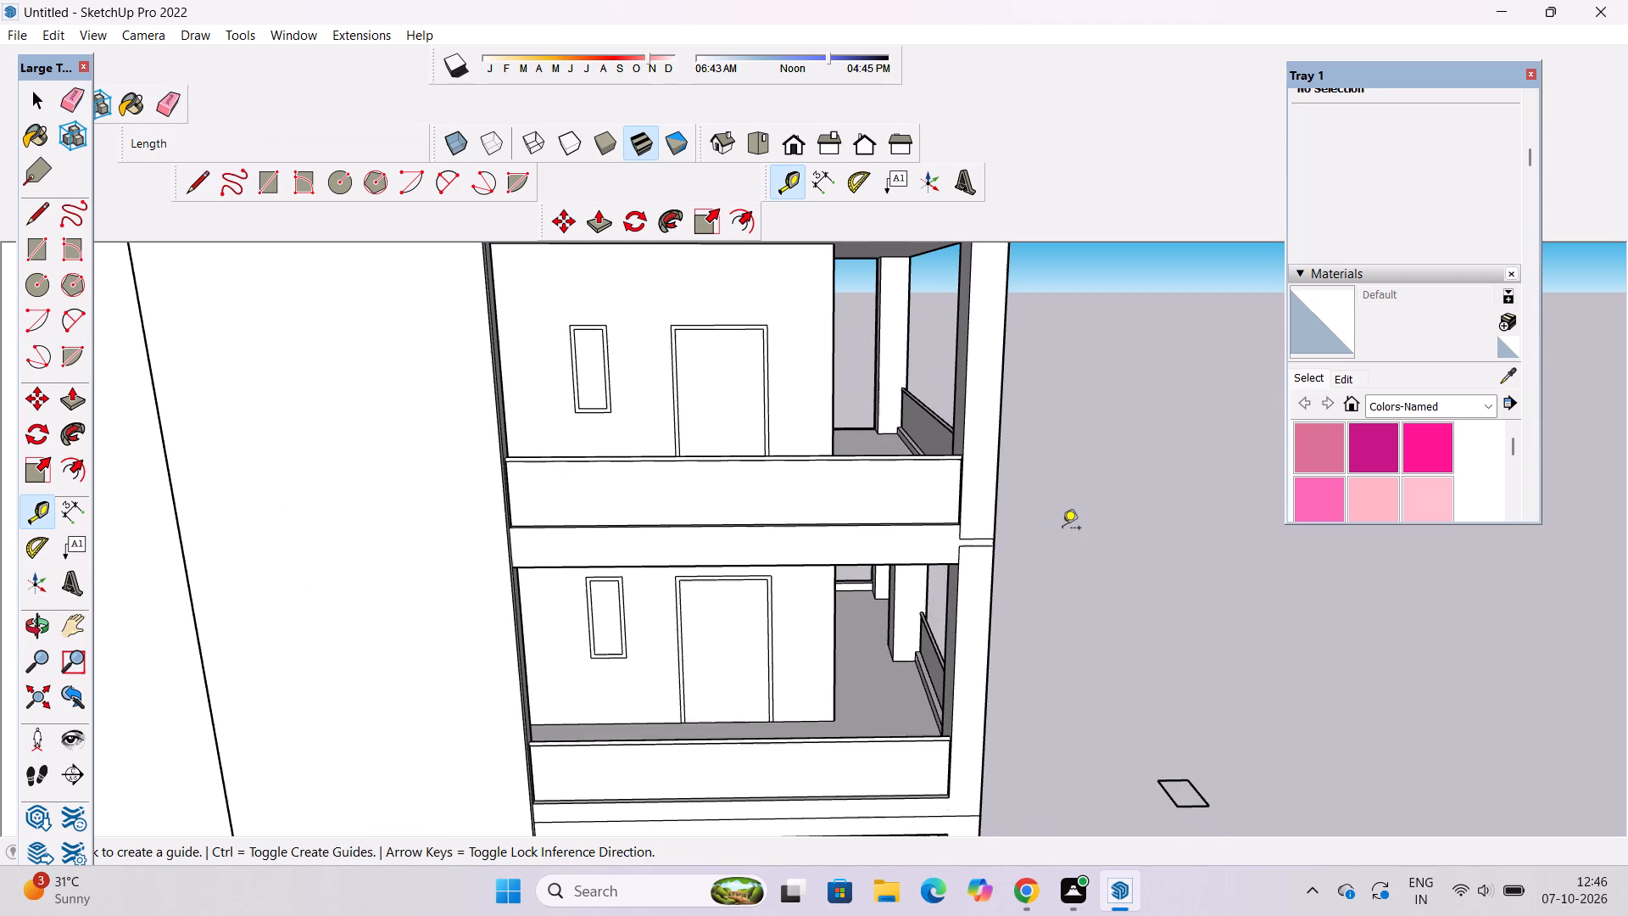
pyautogui.scroll(4, 790, 527)
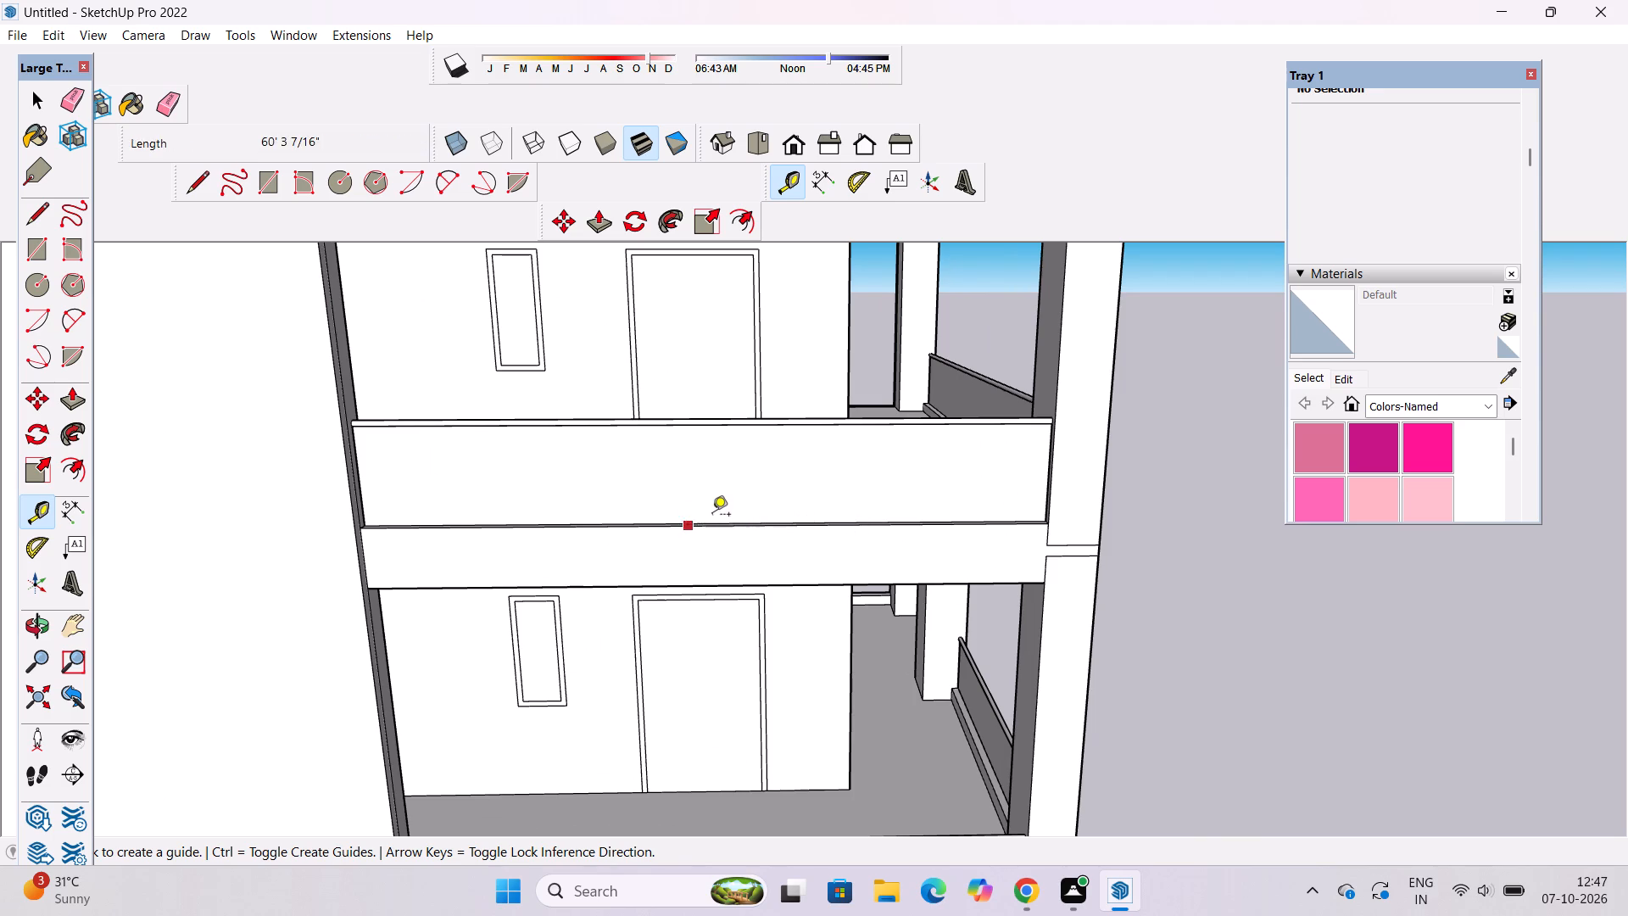
pyautogui.click(709, 528)
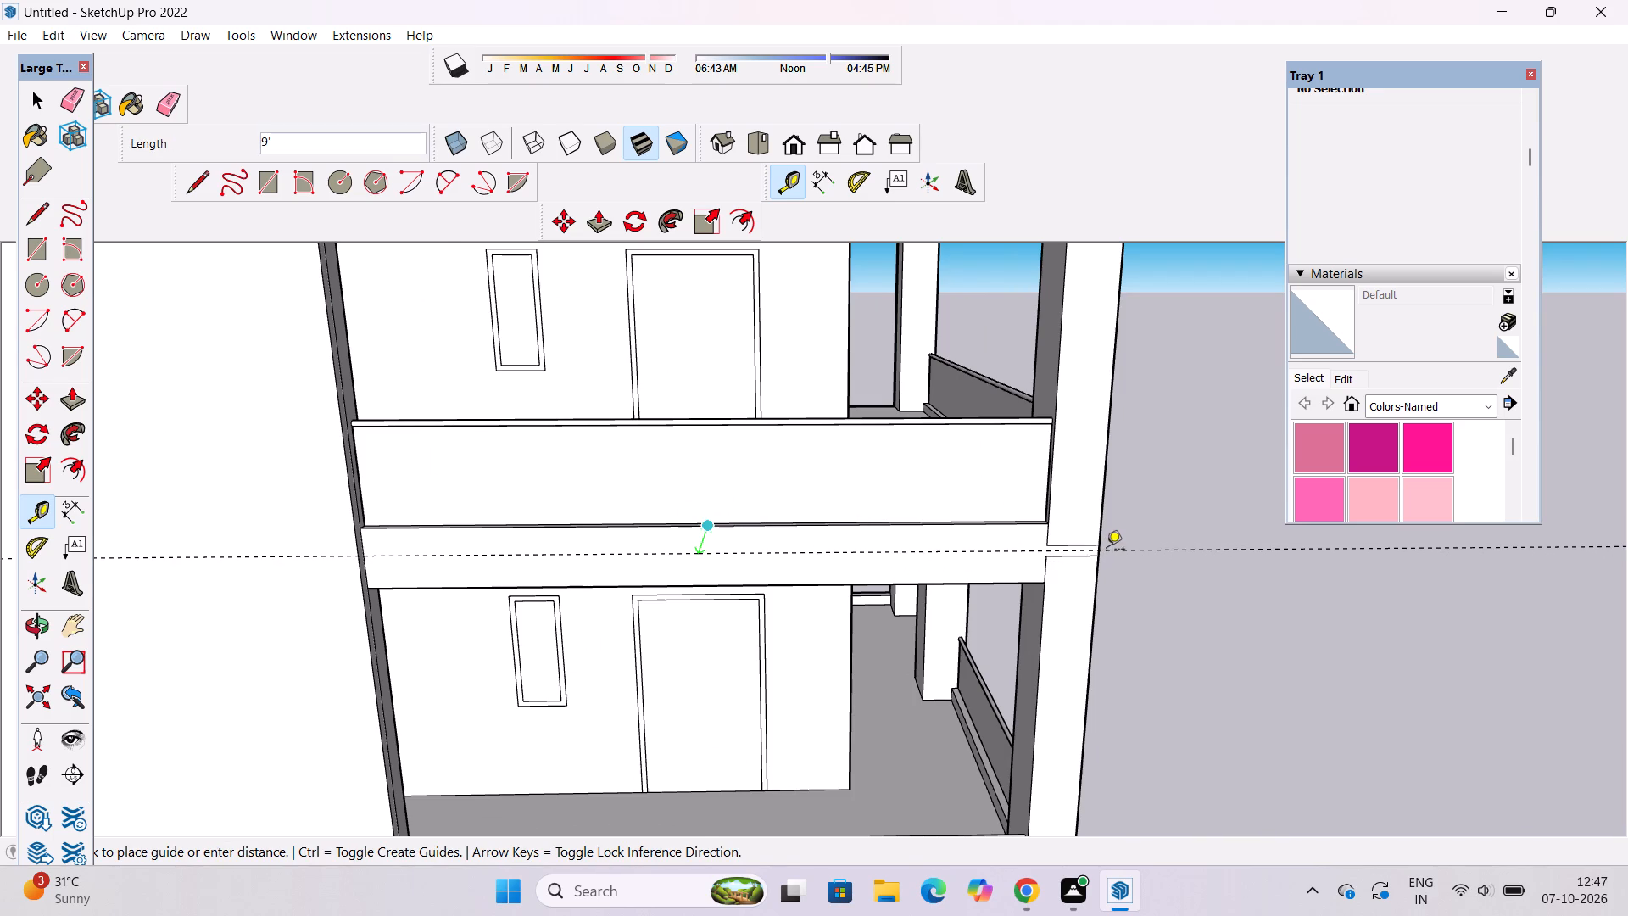
pyautogui.scroll(4, 1107, 550)
pyautogui.scroll(-4, 1055, 556)
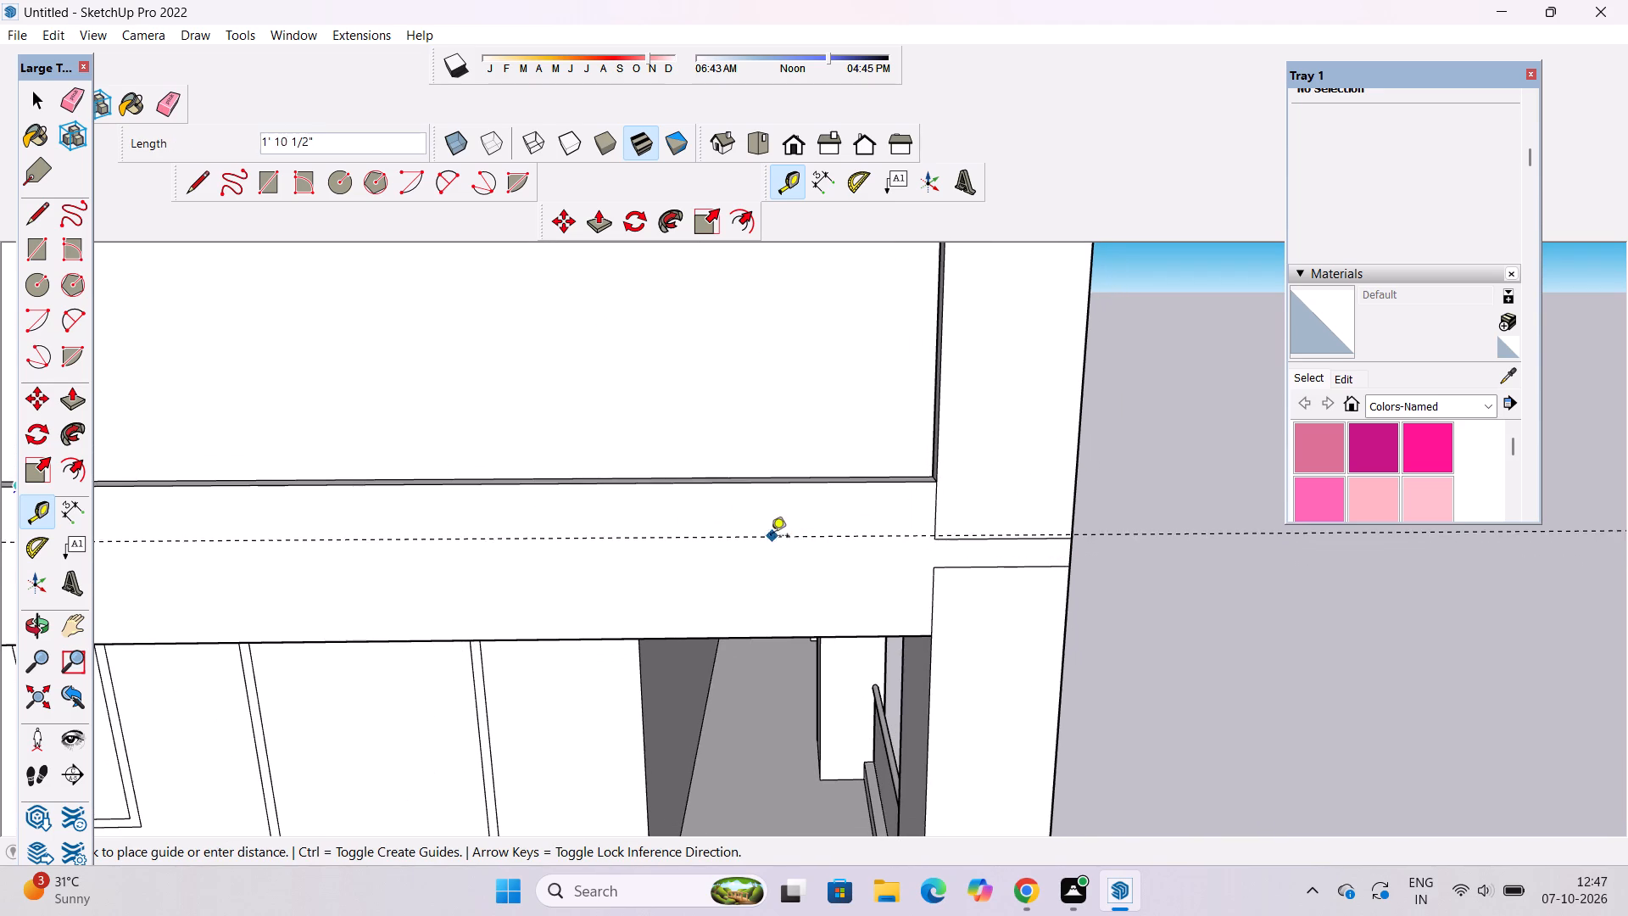
pyautogui.scroll(-4, 745, 545)
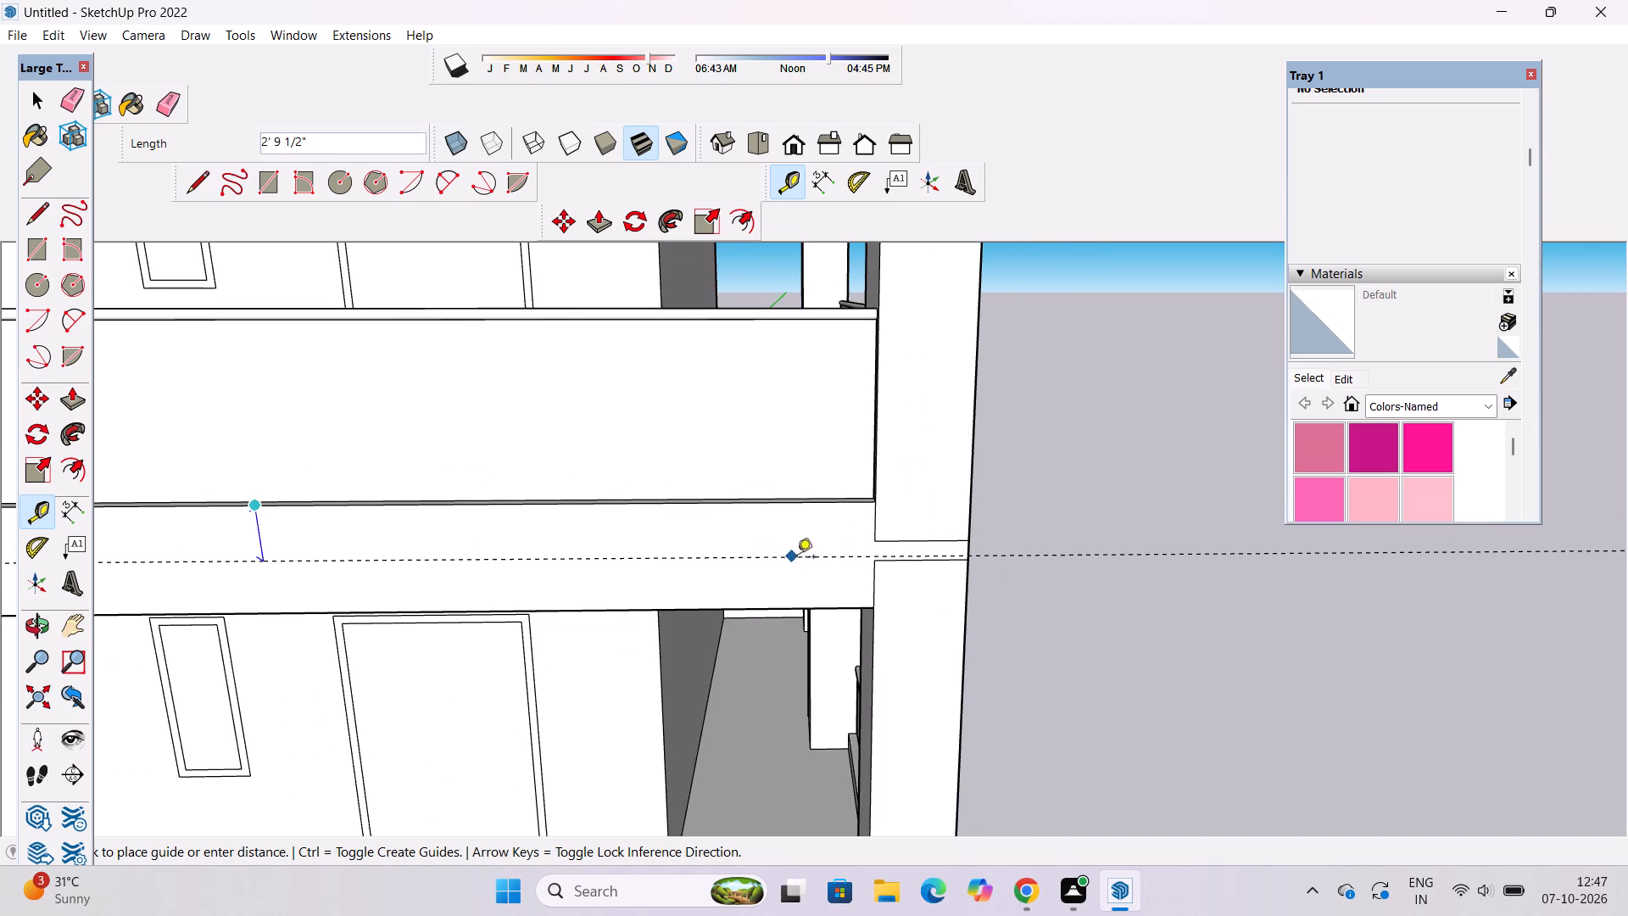
pyautogui.click(971, 556)
pyautogui.scroll(-5, 1149, 531)
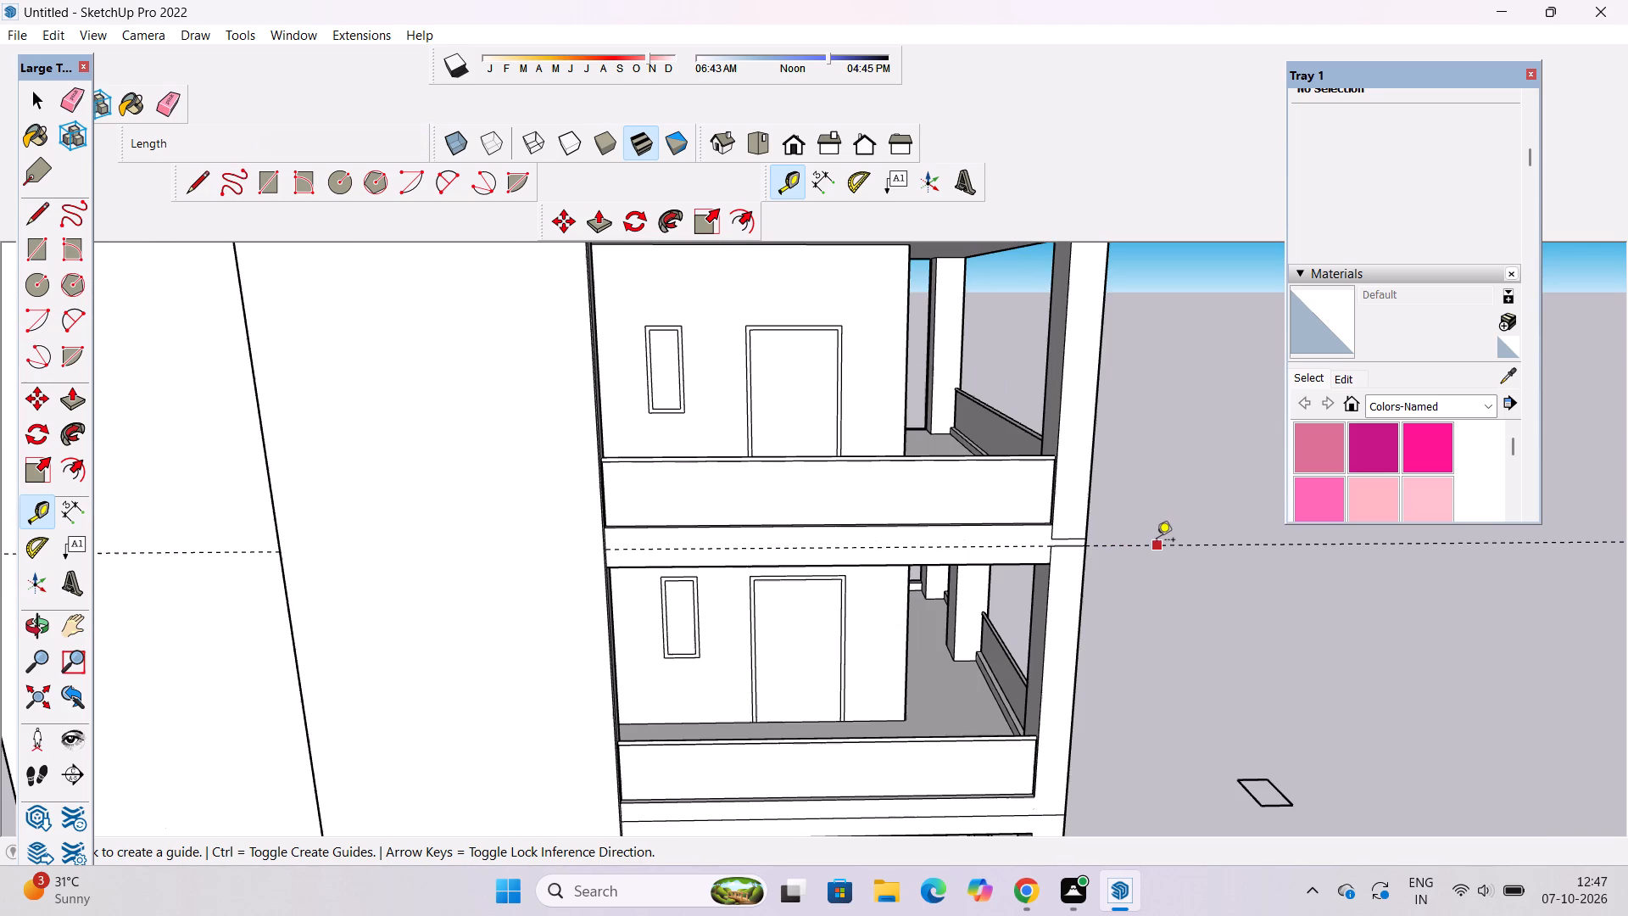
# Draw a line along the guide across the edge beam's face, from the corner column to the opposite wall edge.
pyautogui.press('l')
pyautogui.scroll(4, 965, 542)
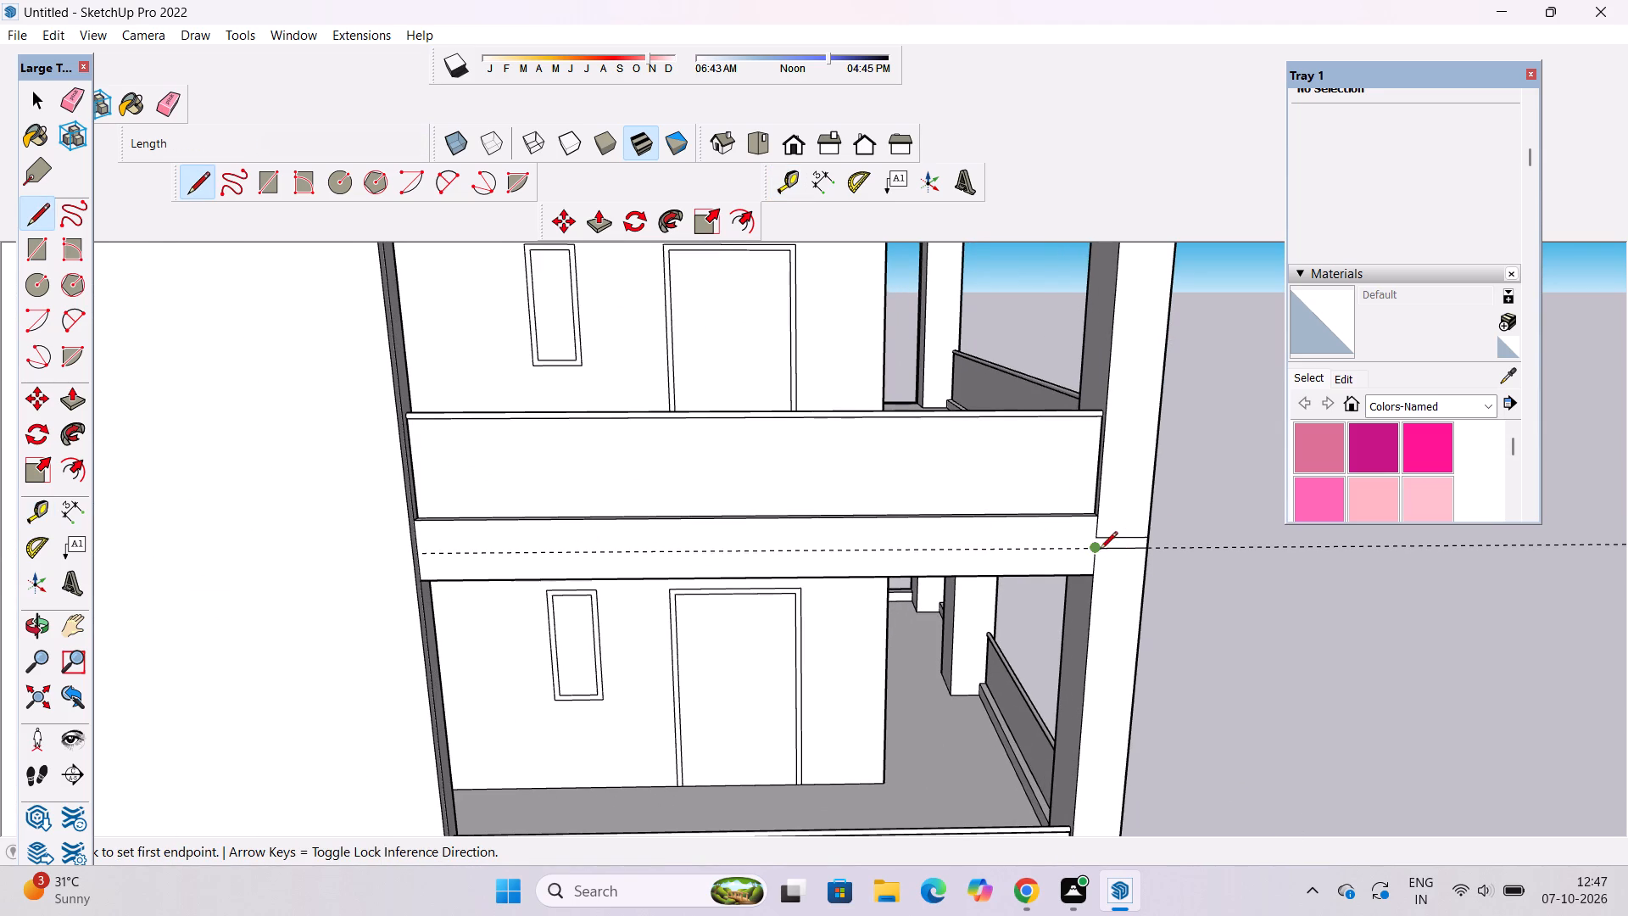
pyautogui.click(1090, 550)
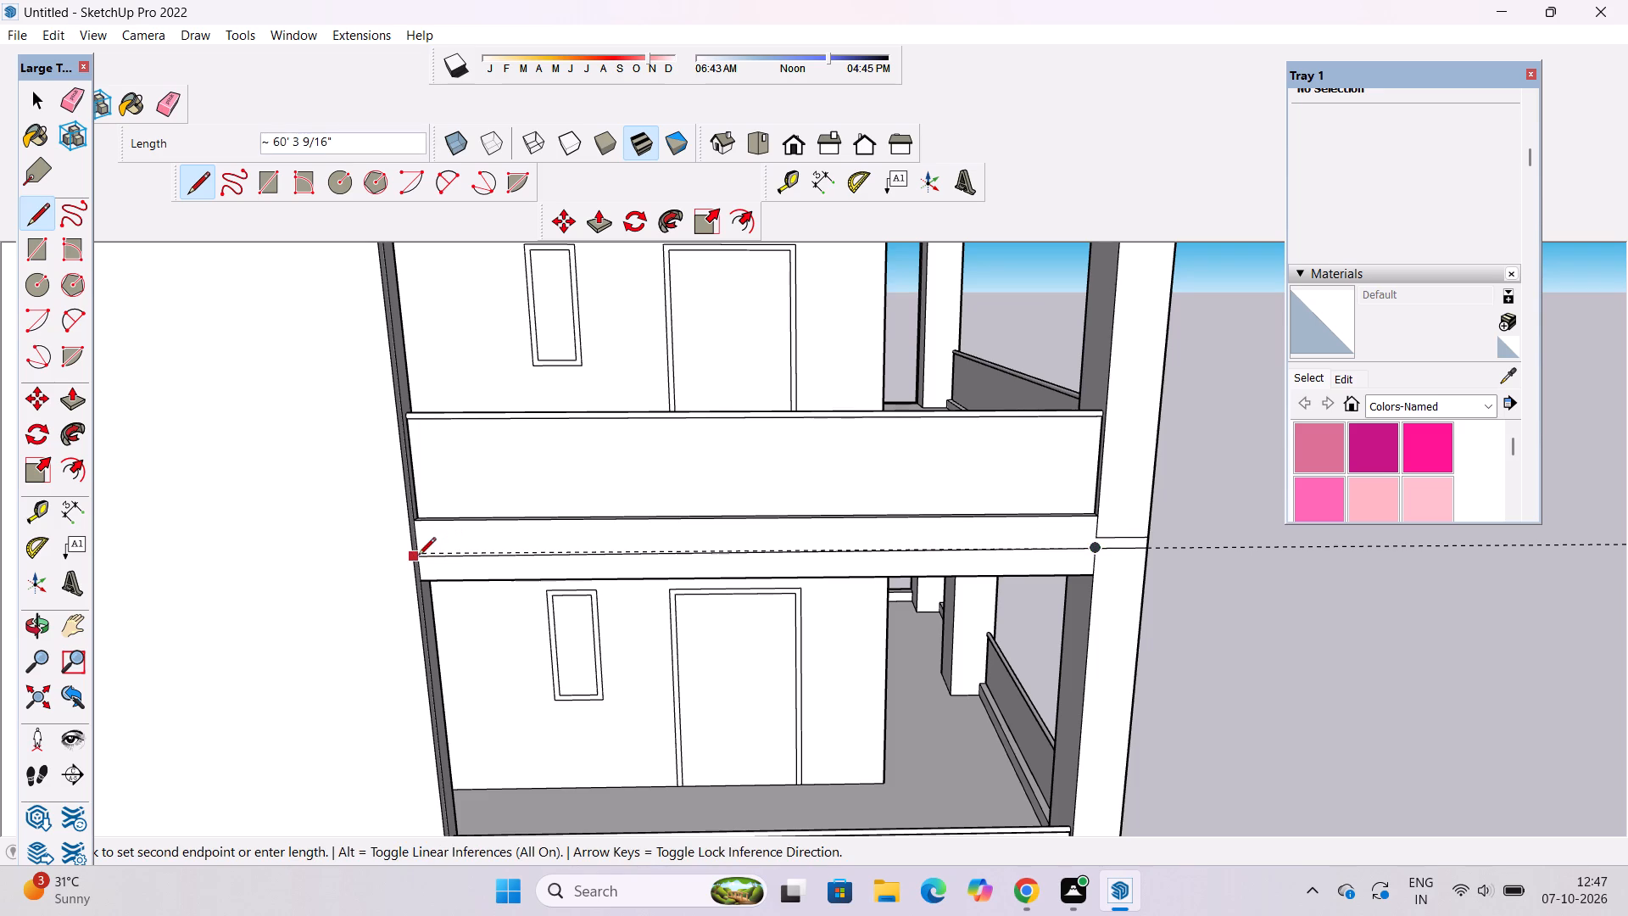
pyautogui.scroll(10, 418, 556)
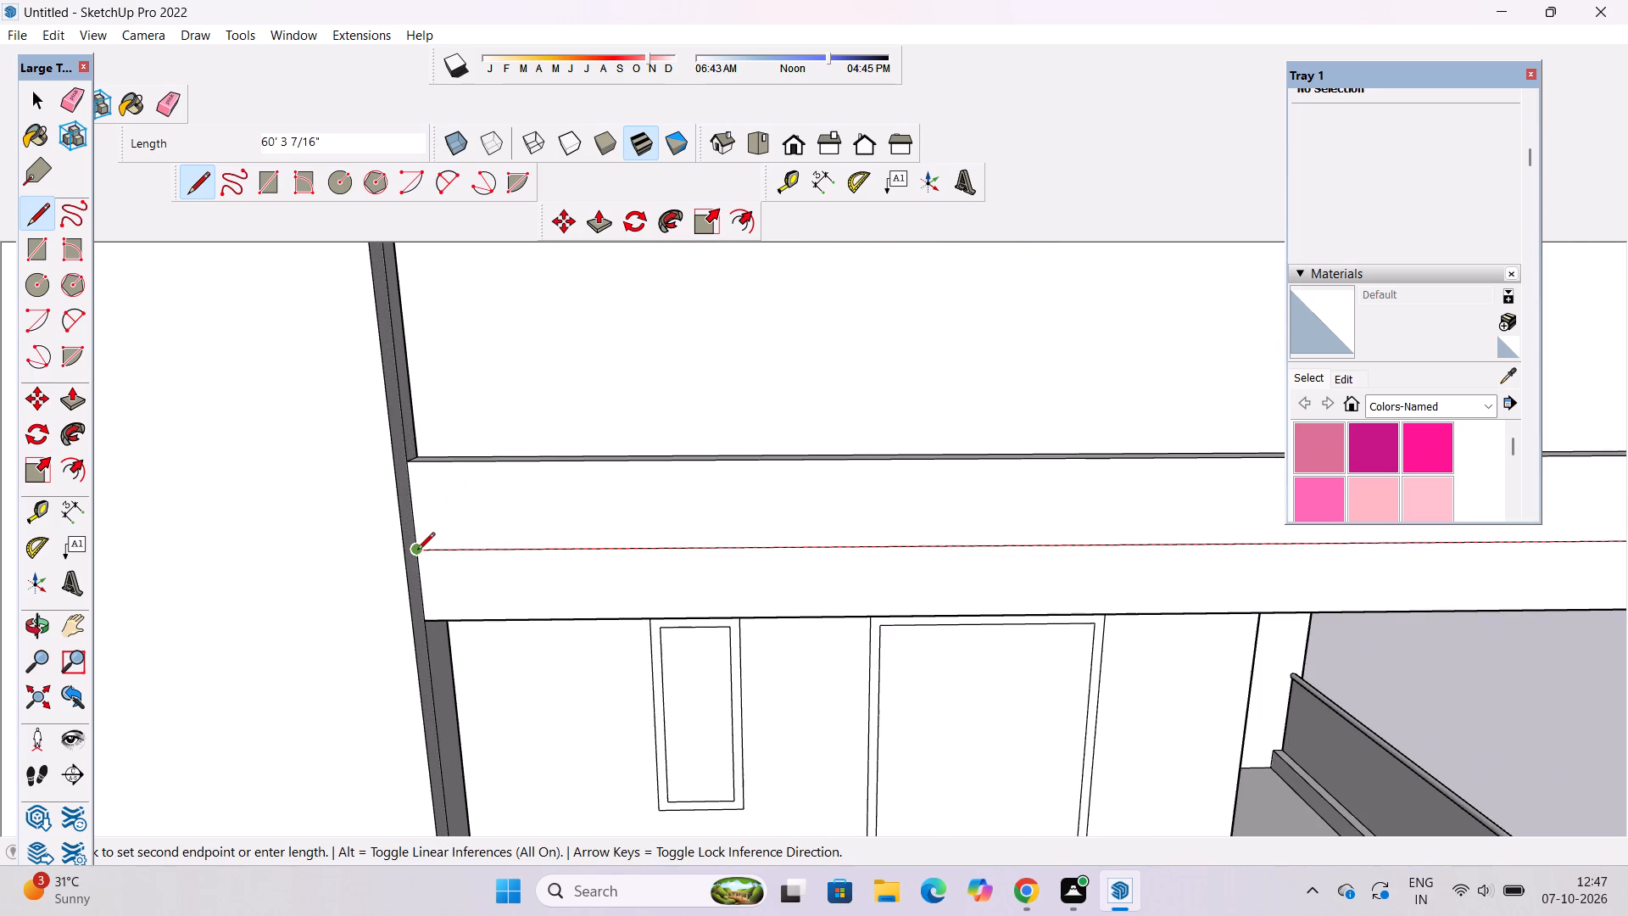
pyautogui.click(417, 551)
# Erase the guide line running through the edge beam.
pyautogui.press('space')
pyautogui.write('e')
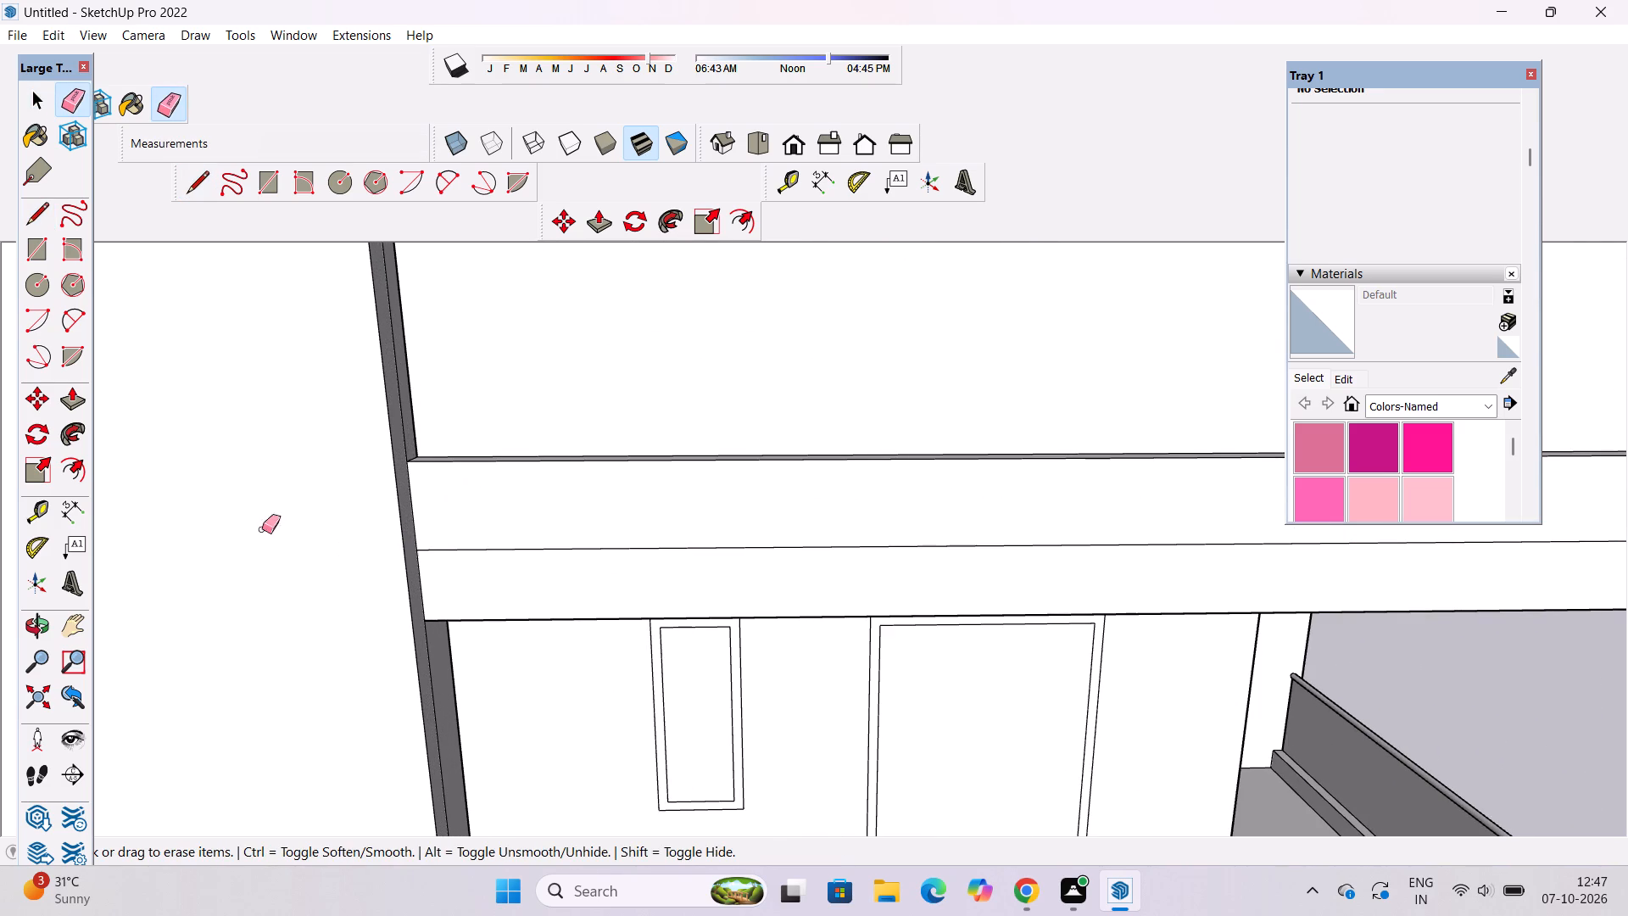
pyautogui.scroll(-13, 226, 525)
pyautogui.moveTo(1078, 511); pyautogui.dragTo(1075, 540)
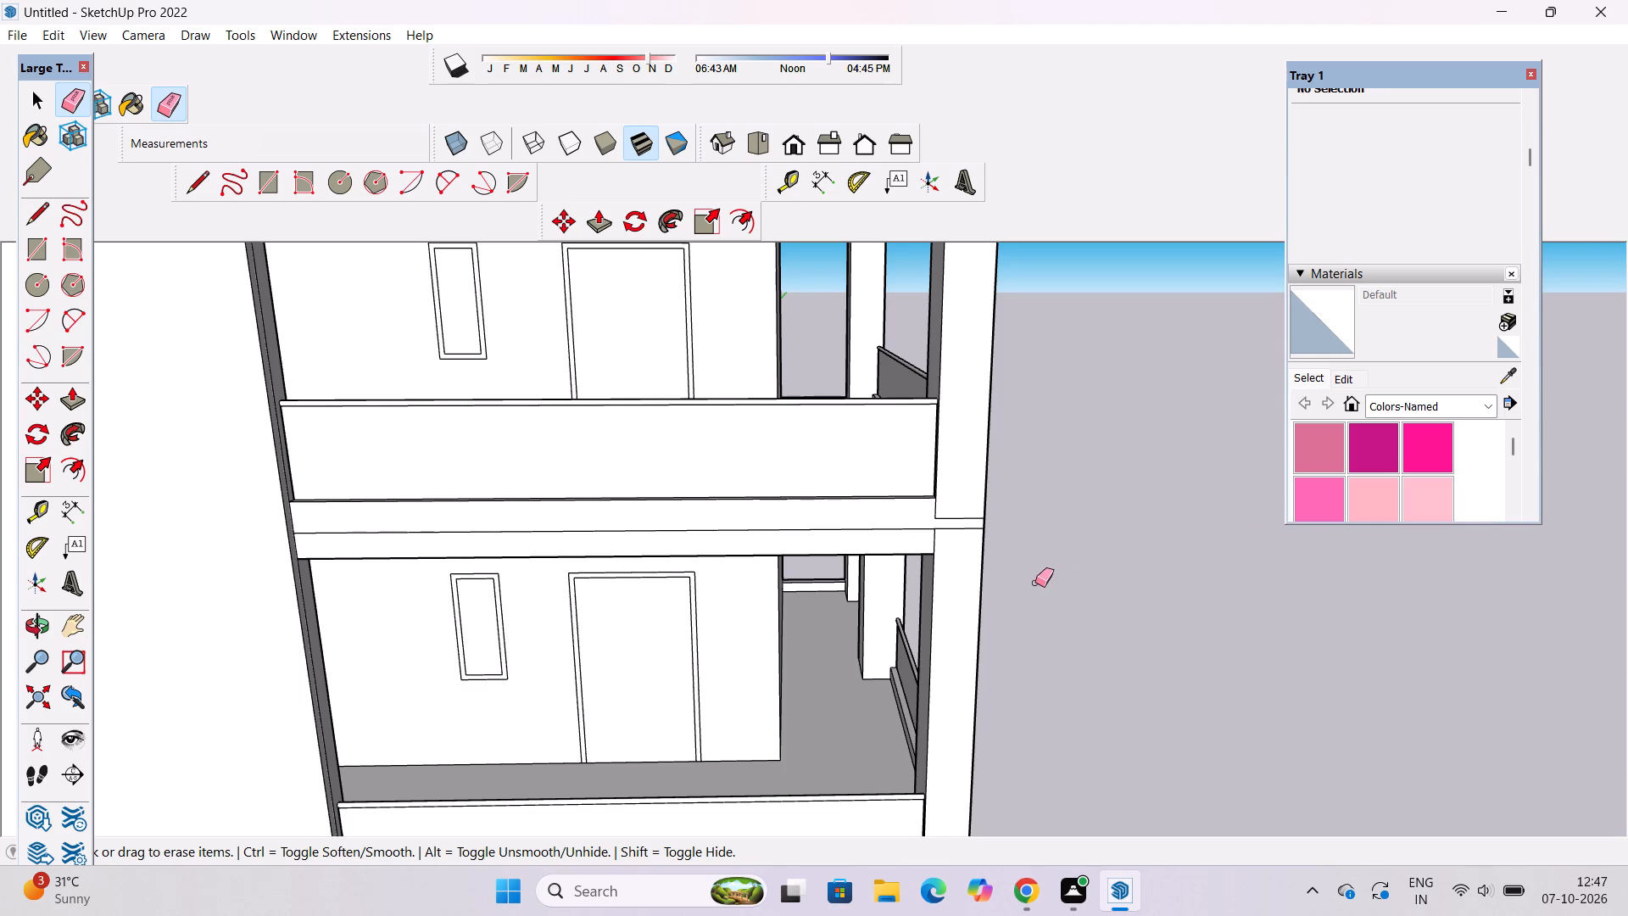
# Erase the column's upper horizontal line and the short vertical edges separating the edge beam from the corner column.
pyautogui.press('e')
pyautogui.tripleClick(938, 506)
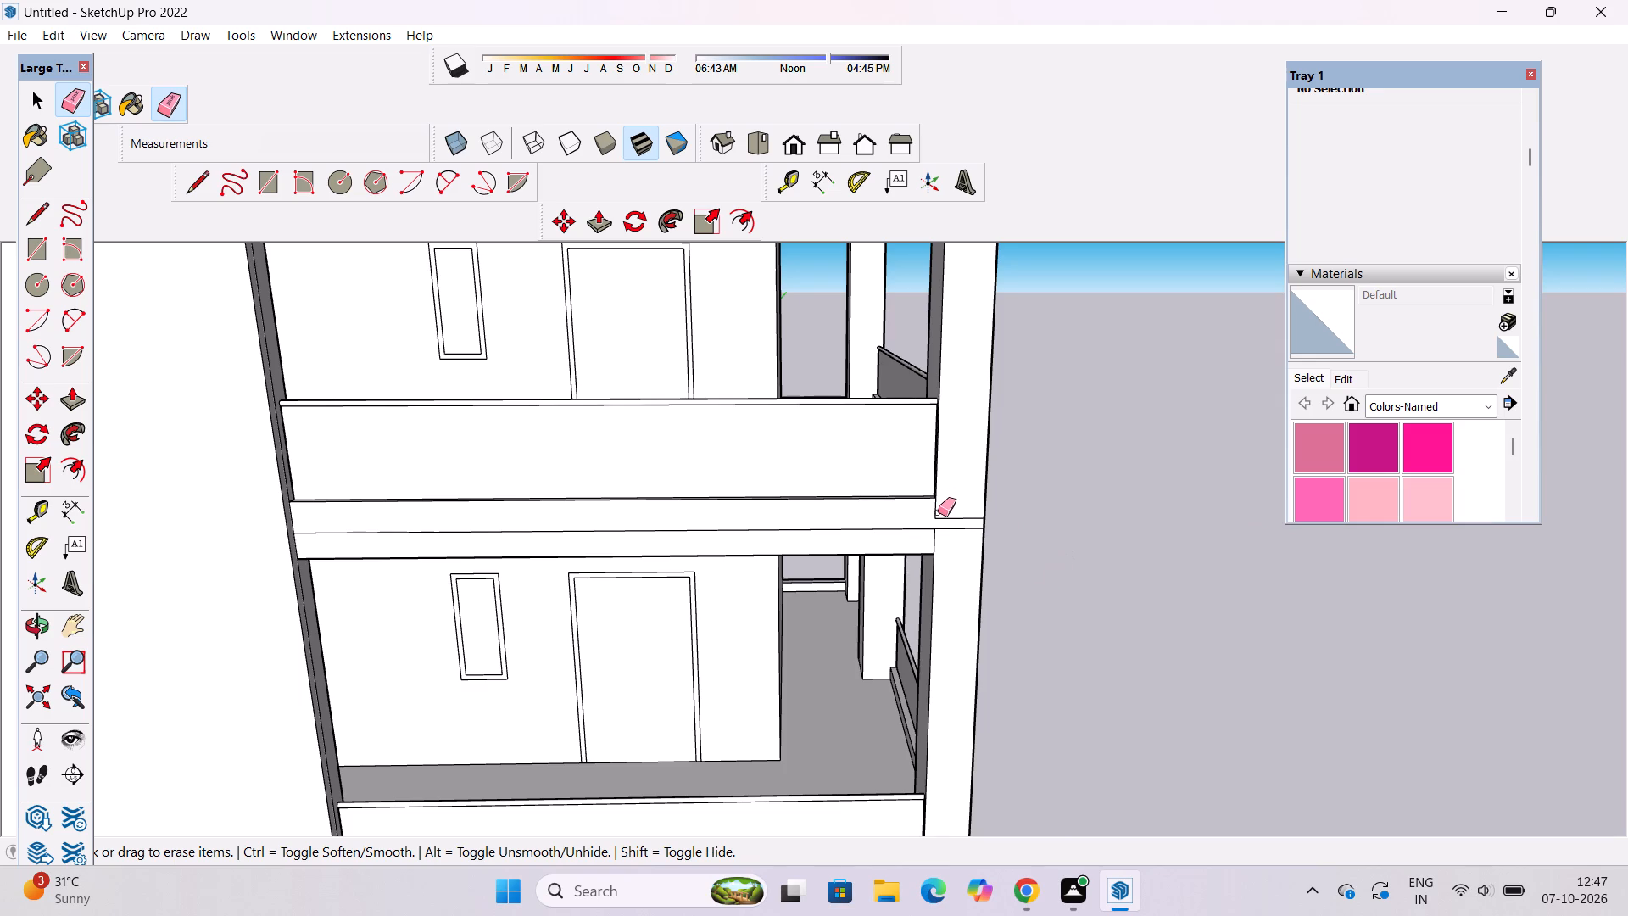
pyautogui.click(938, 512)
pyautogui.click(938, 512)
pyautogui.scroll(-4, 648, 478)
pyautogui.scroll(4, 749, 516)
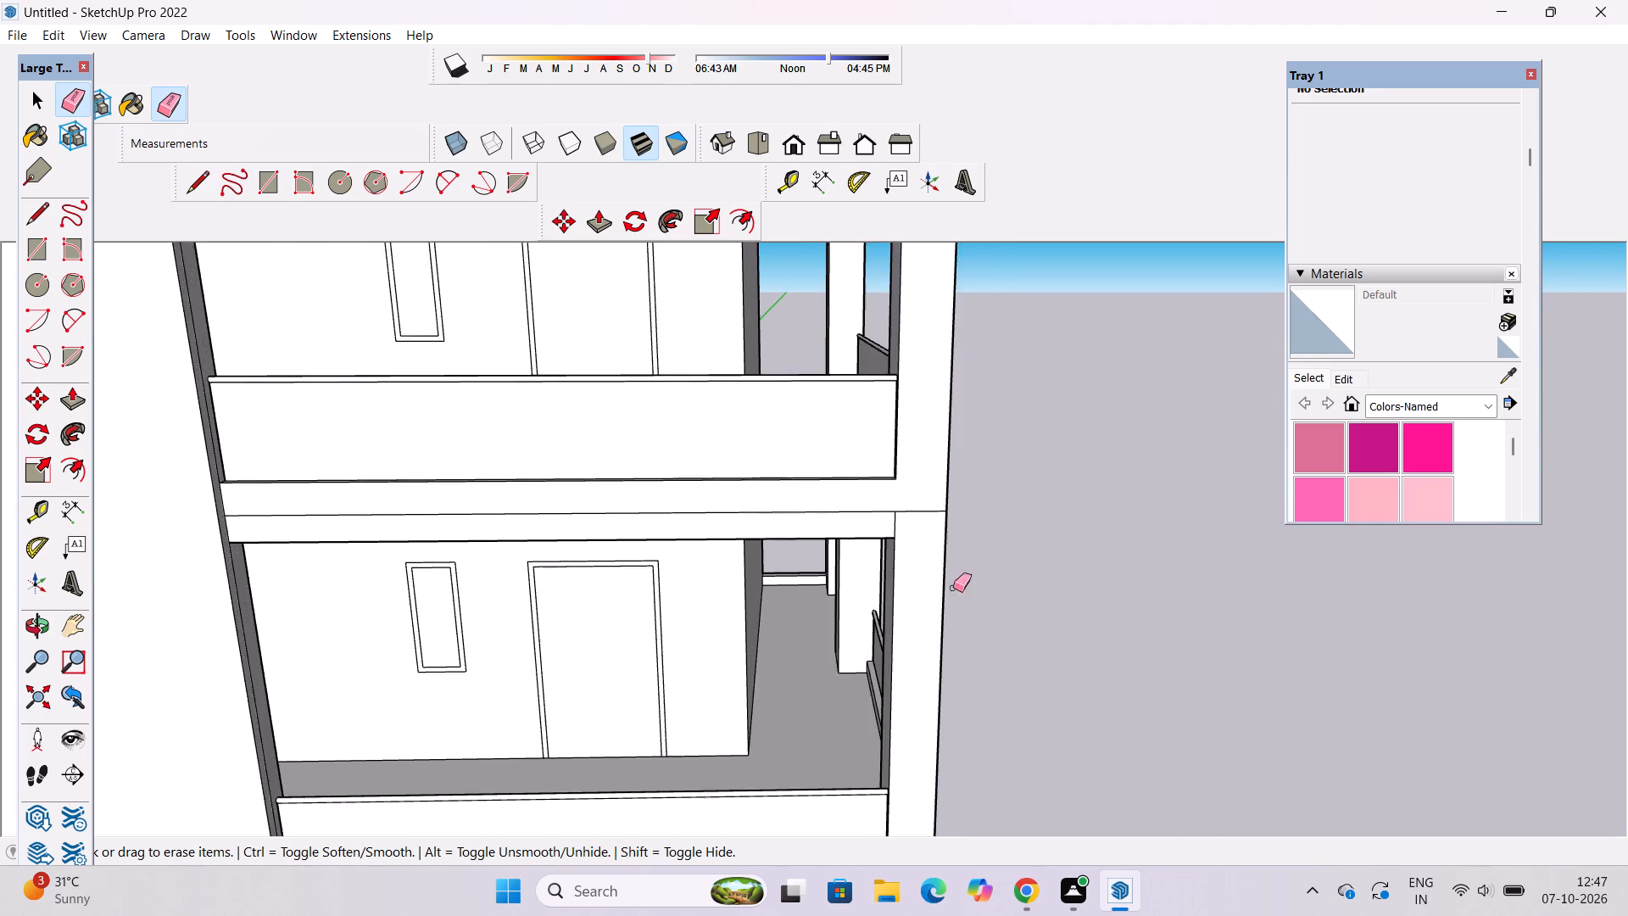
pyautogui.scroll(4, 978, 592)
pyautogui.moveTo(663, 327); pyautogui.dragTo(683, 356)
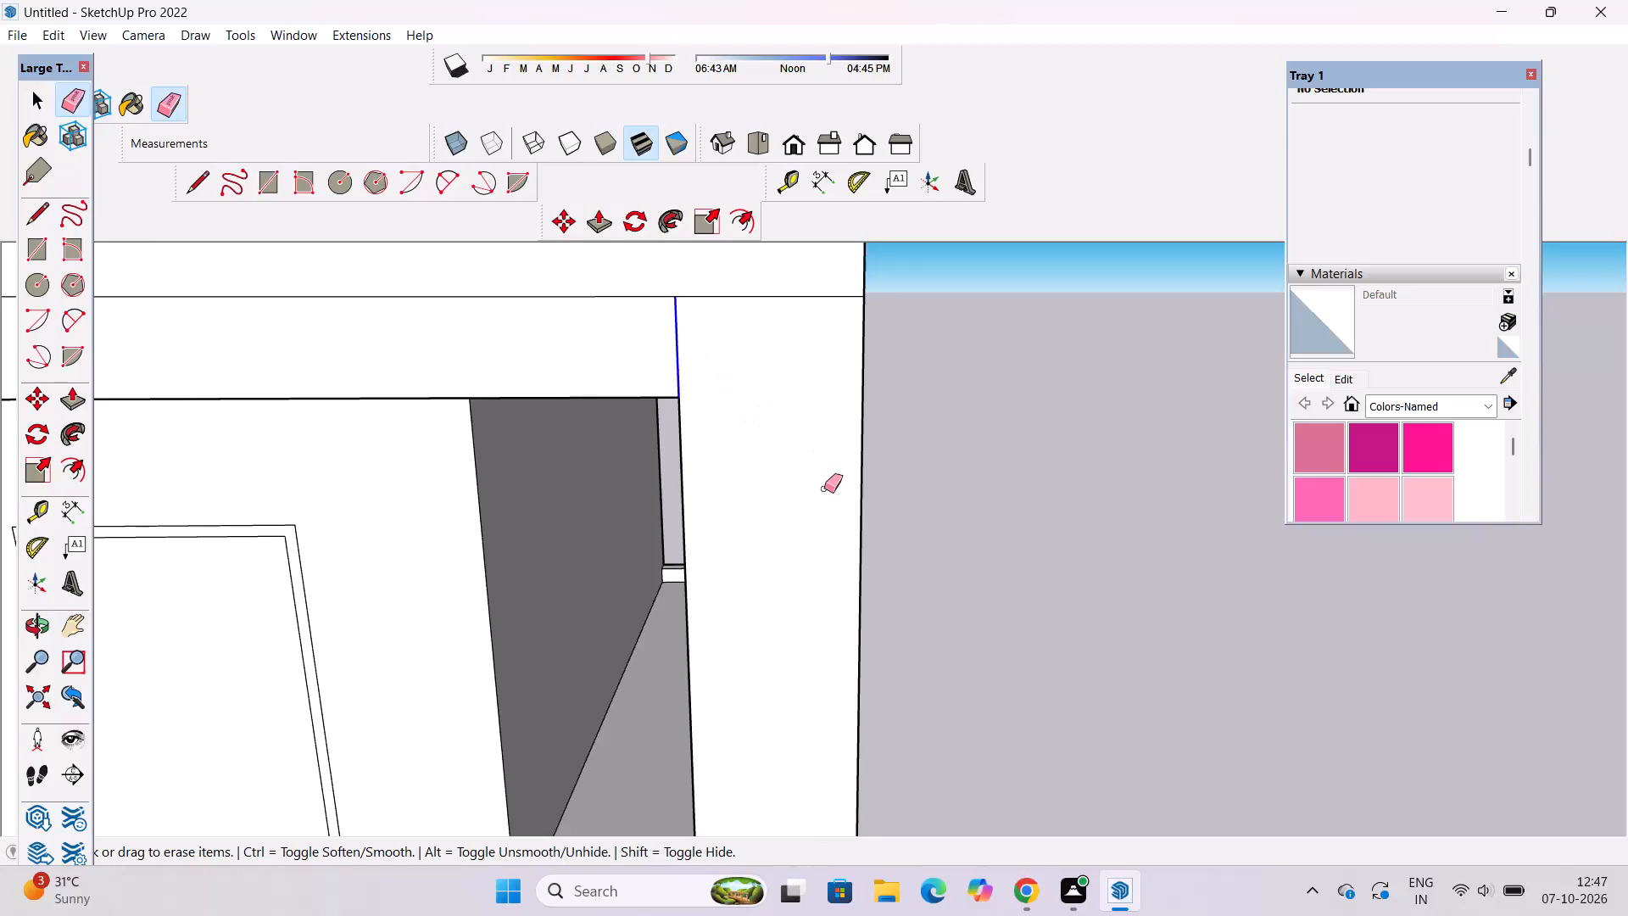
pyautogui.scroll(-17, 824, 489)
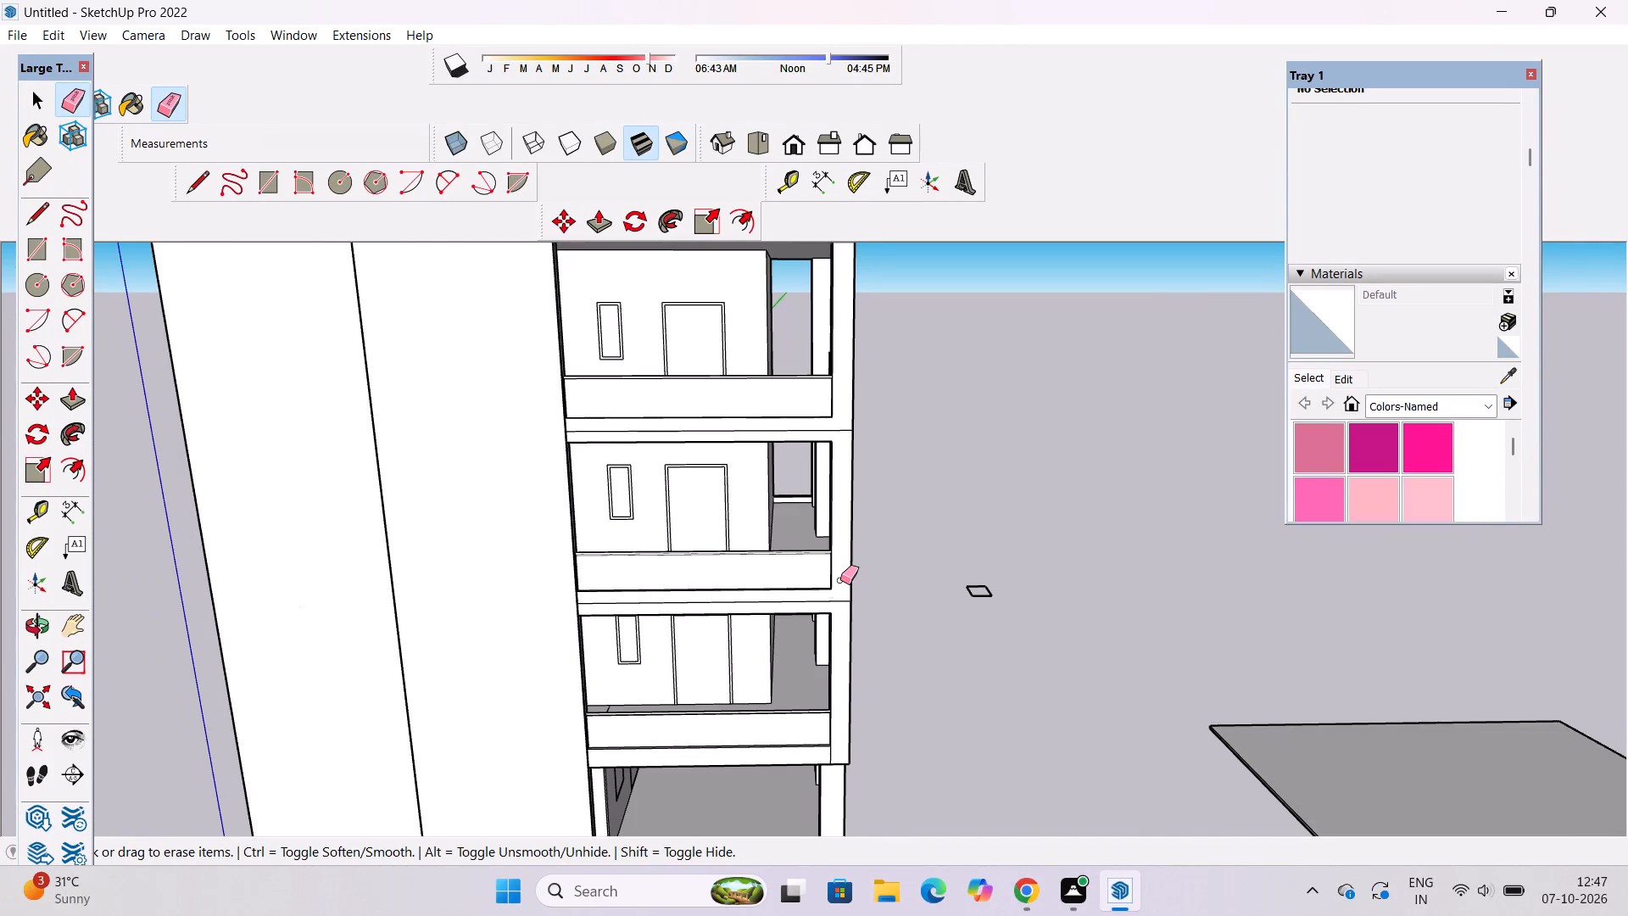
pyautogui.scroll(5, 840, 580)
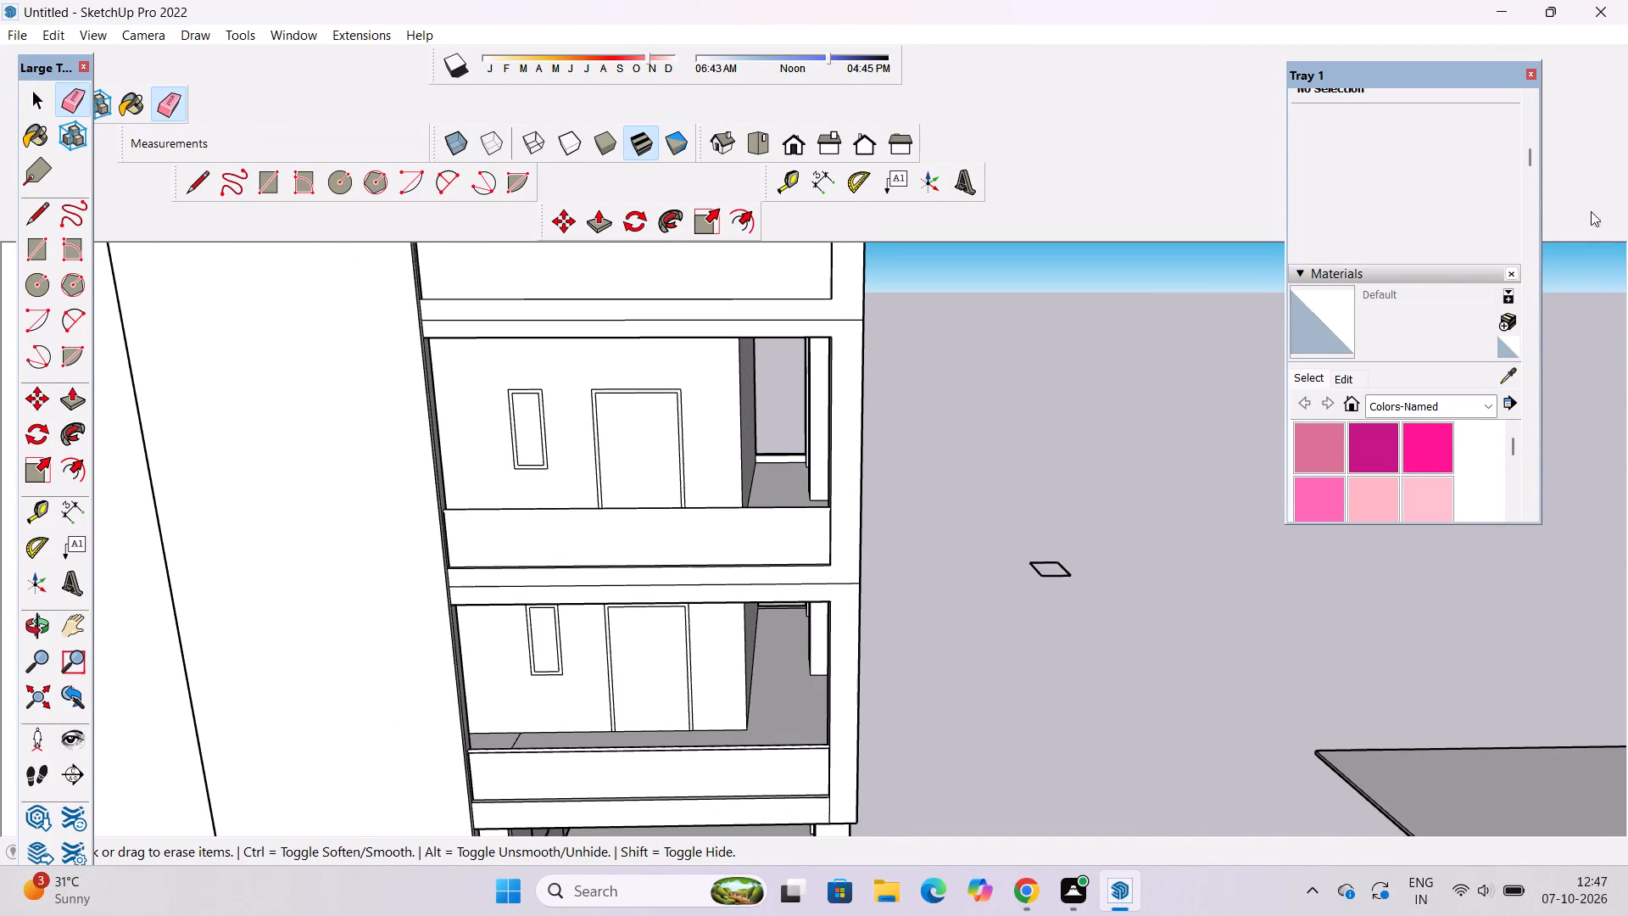
pyautogui.press('space')
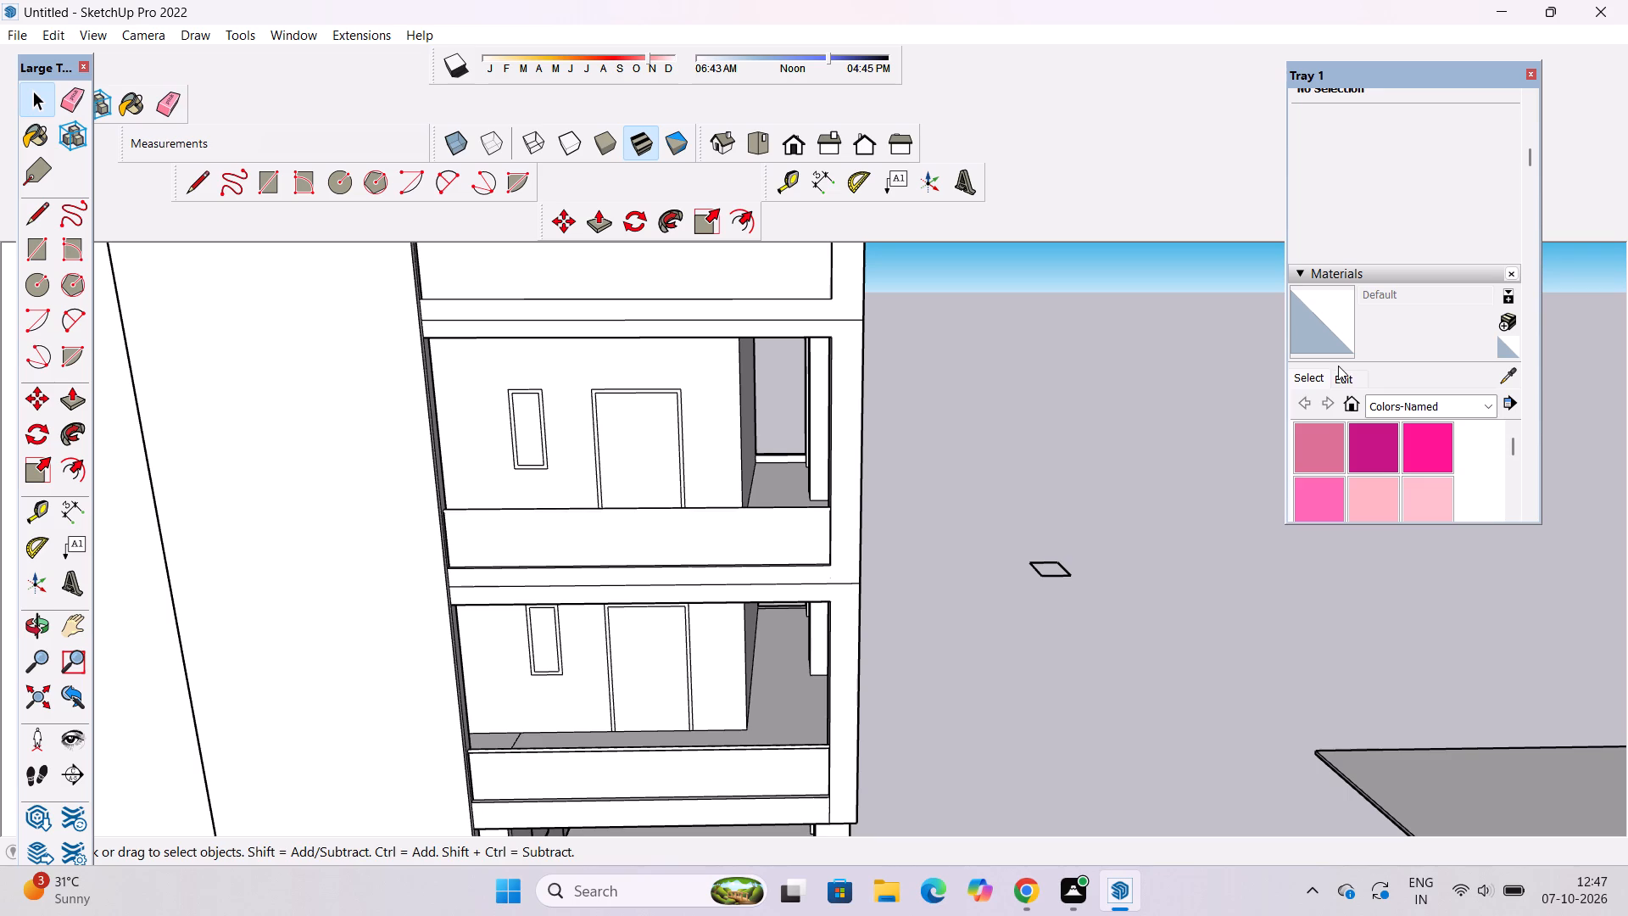
# Examine the front edge beams and where they meet the corner column and the tall blank wall.
pyautogui.press('o')
pyautogui.scroll(-5, 1009, 394)
pyautogui.moveTo(733, 468); pyautogui.dragTo(852, 572)
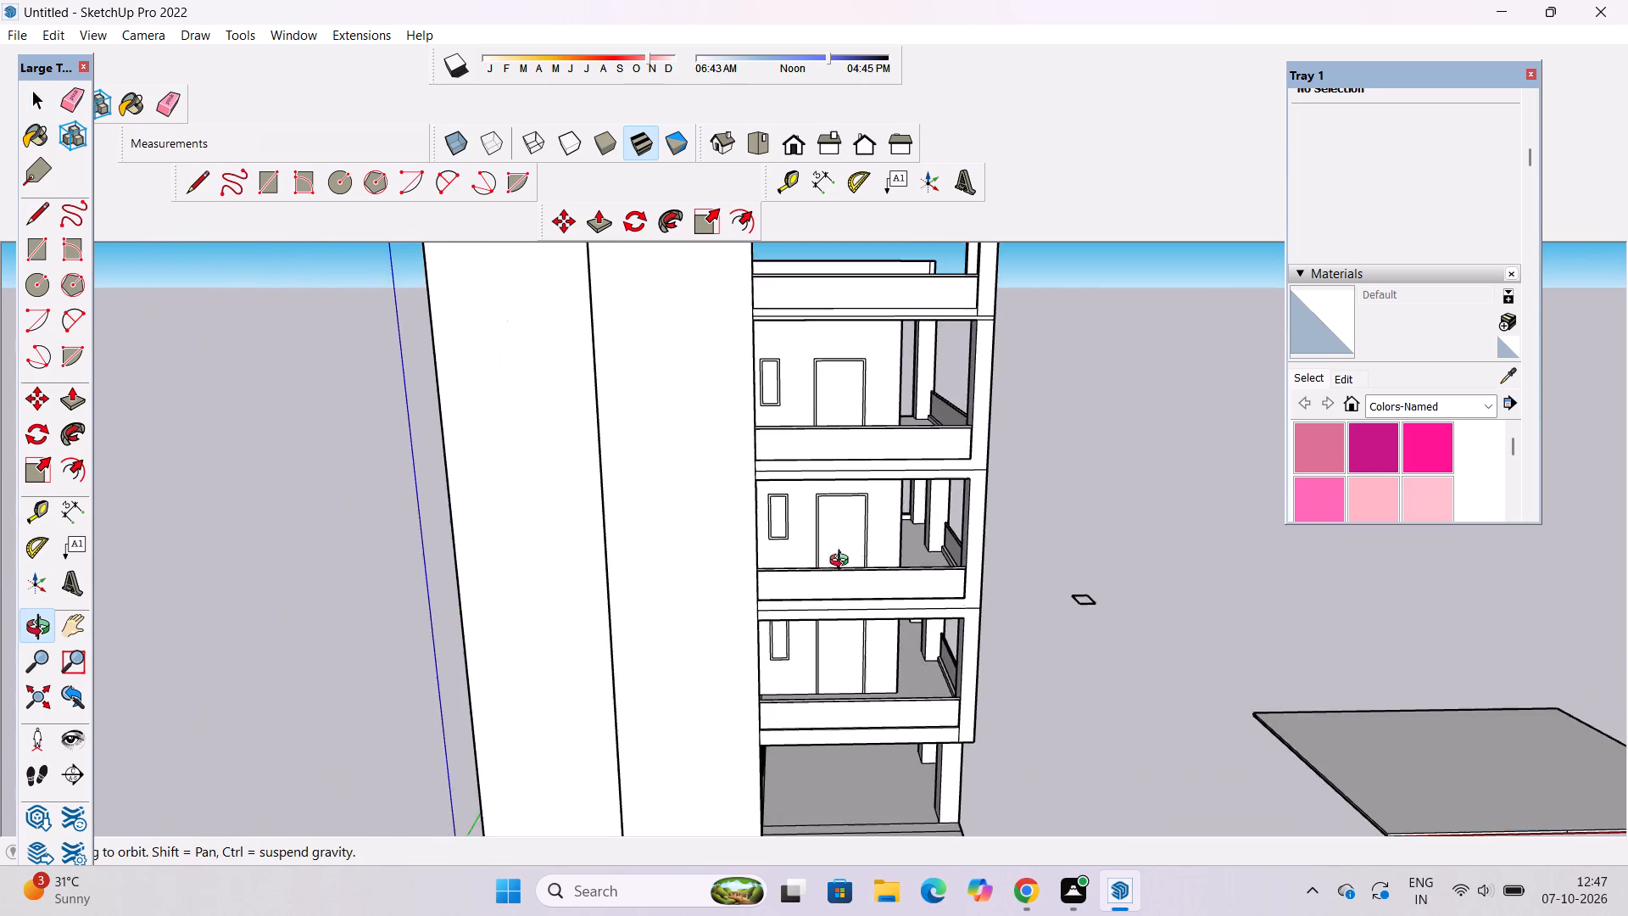
pyautogui.scroll(5, 796, 505)
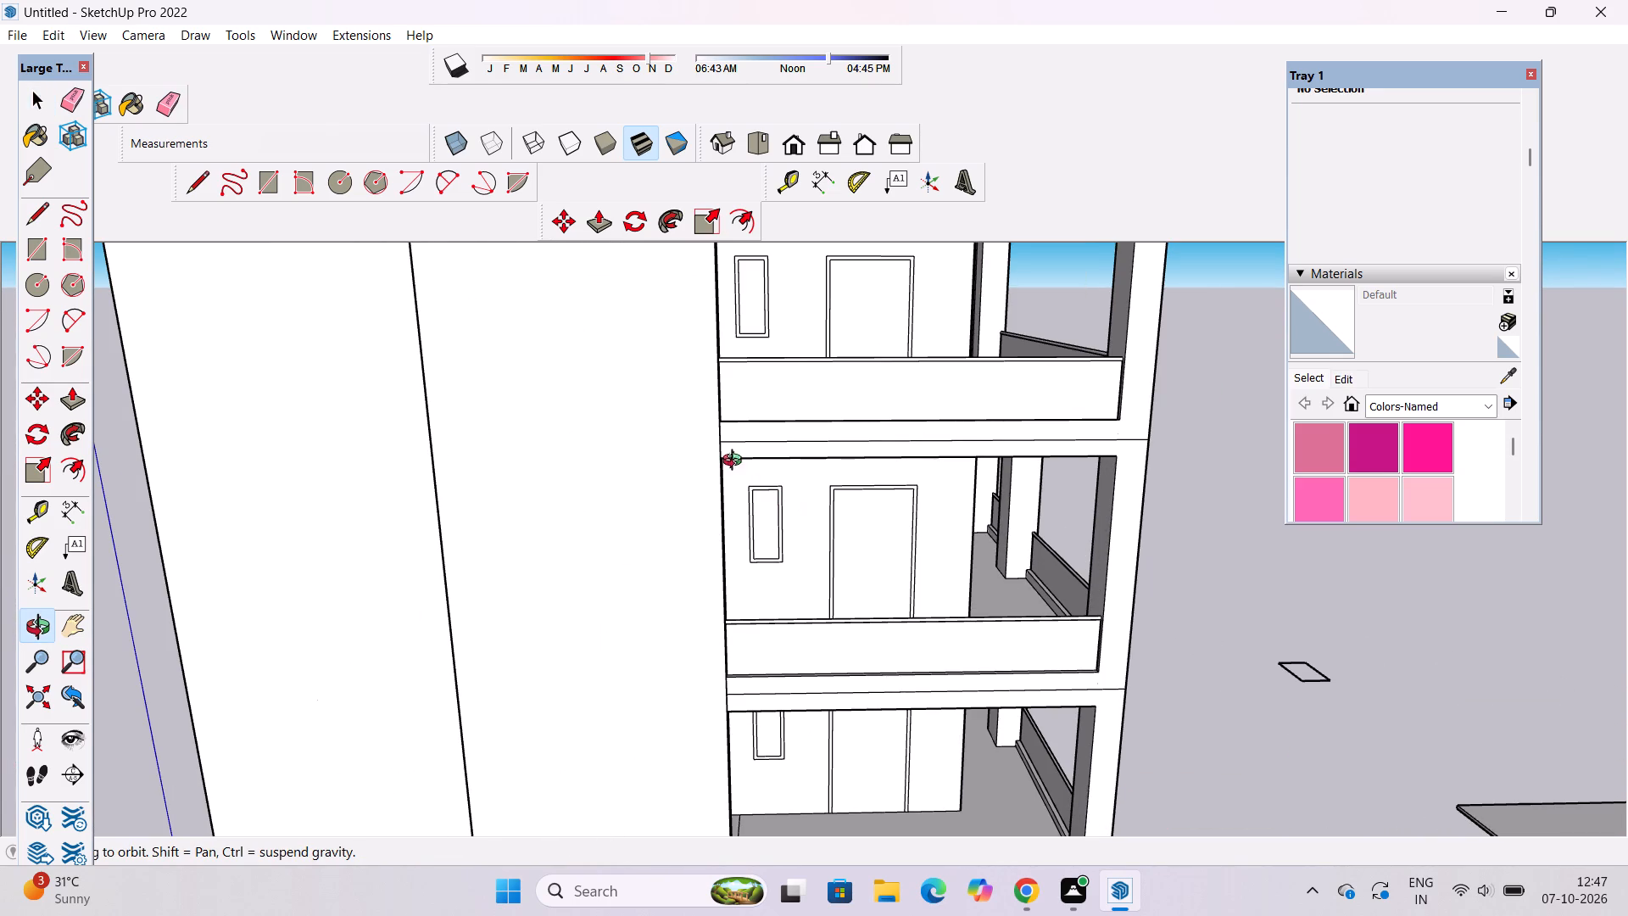
pyautogui.scroll(-2, 734, 461)
pyautogui.moveTo(734, 489); pyautogui.dragTo(612, 509)
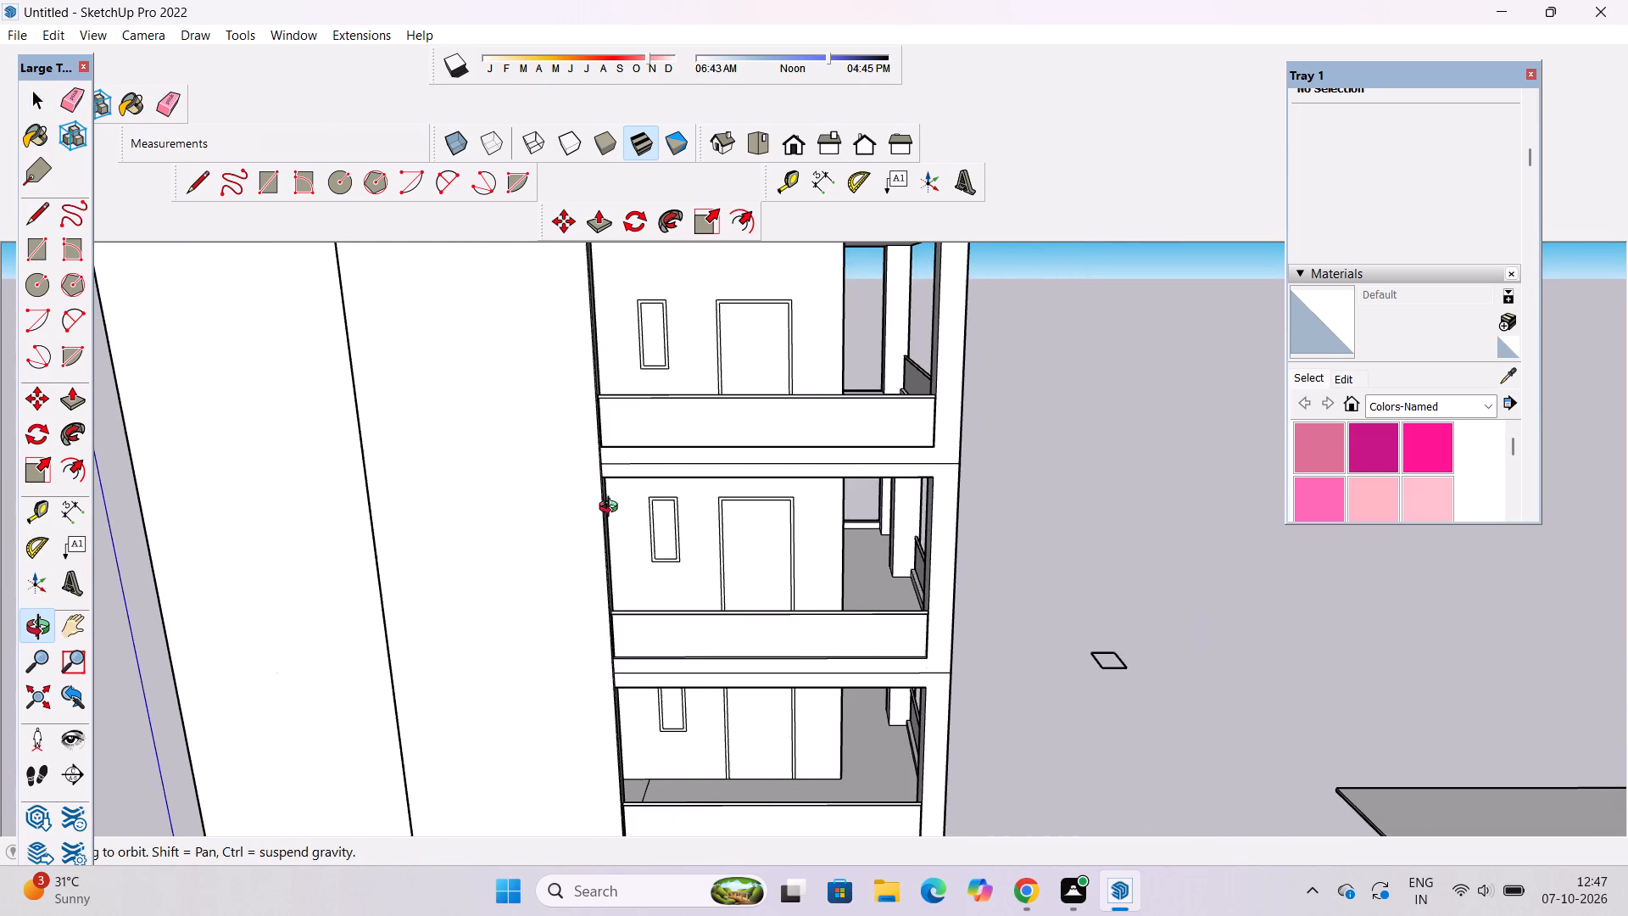
pyautogui.moveTo(681, 525); pyautogui.dragTo(645, 525)
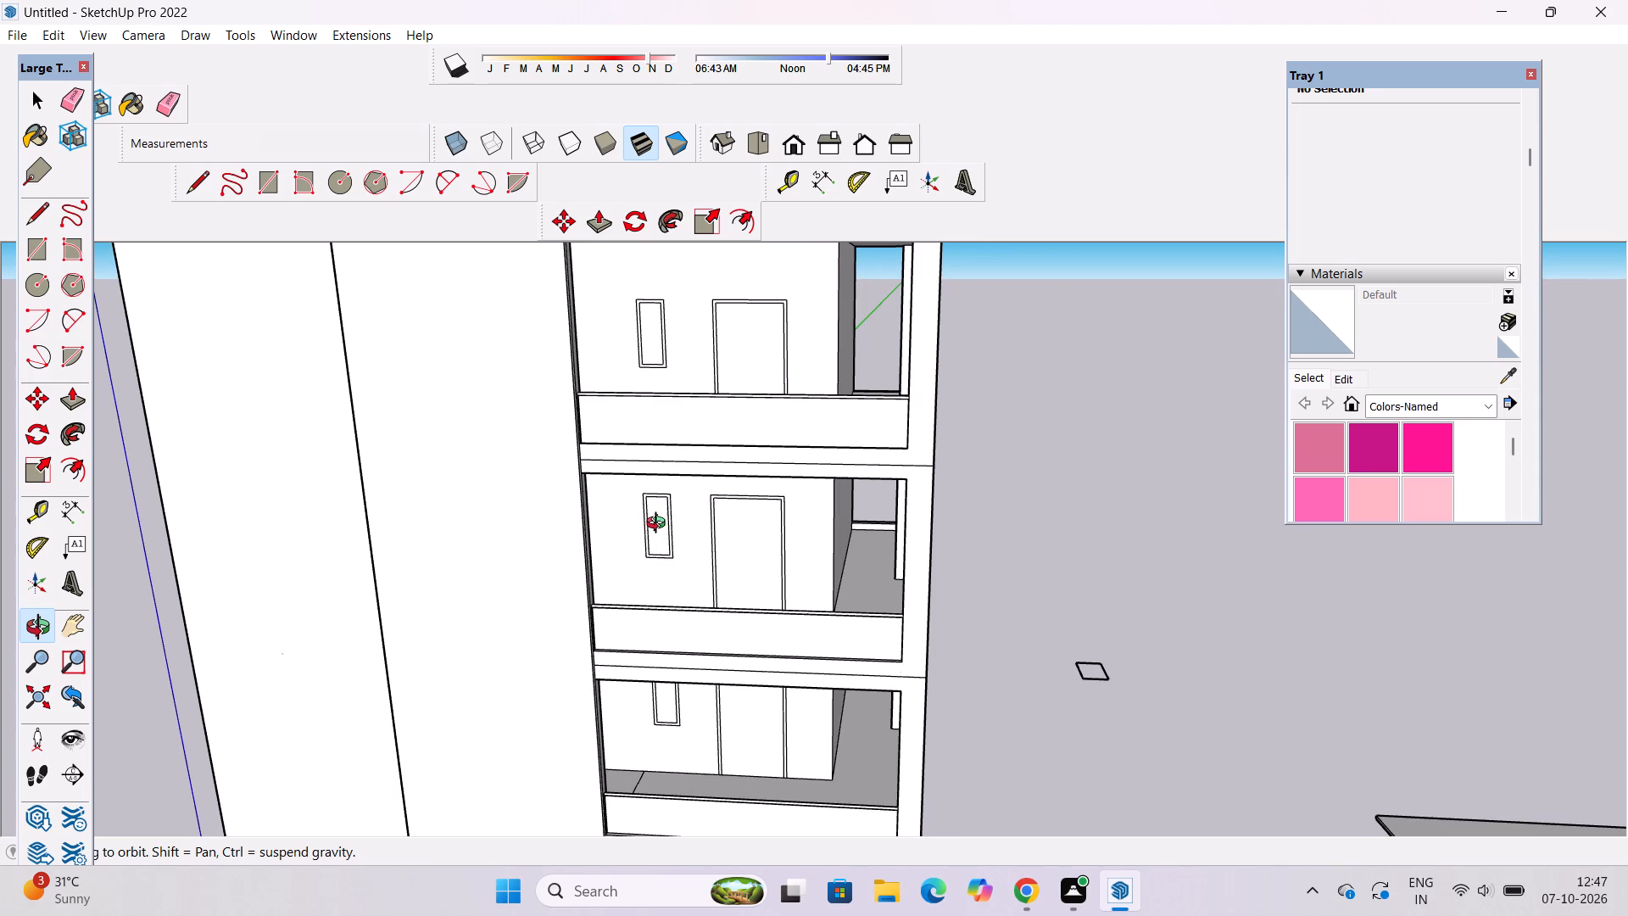
pyautogui.keyDown('shift'); pyautogui.click(652, 513); pyautogui.keyUp('shift')
pyautogui.moveTo(564, 557); pyautogui.dragTo(633, 549)
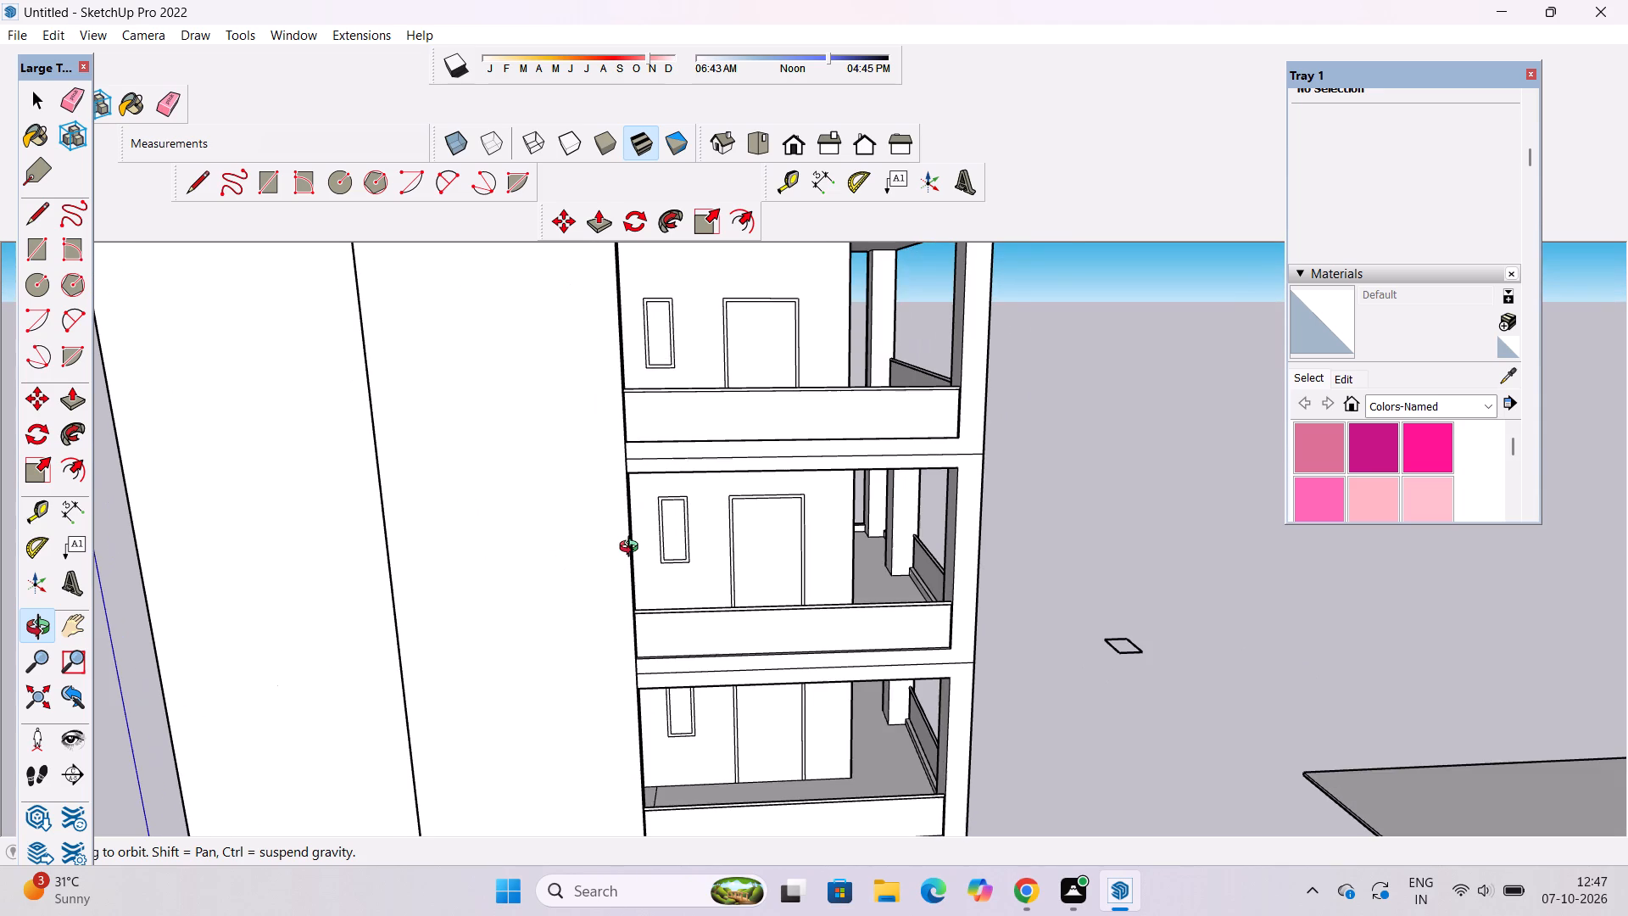
pyautogui.scroll(2, 633, 549)
pyautogui.keyDown('shift'); pyautogui.moveTo(633, 536); pyautogui.dragTo(589, 535); pyautogui.keyUp('shift')
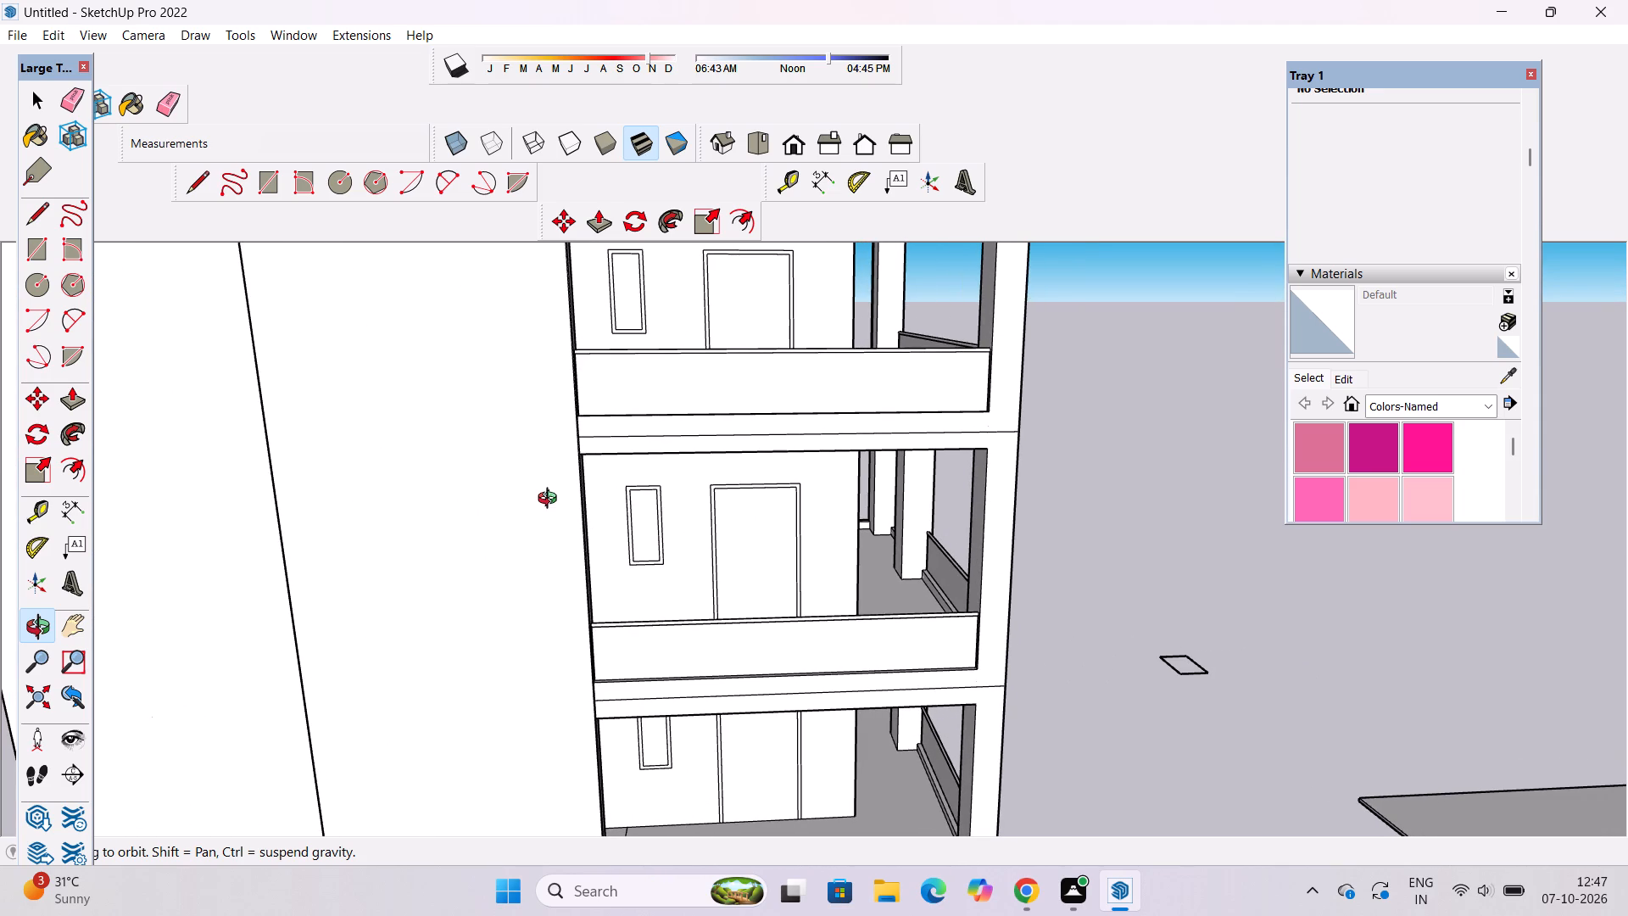
pyautogui.moveTo(771, 489); pyautogui.dragTo(677, 493)
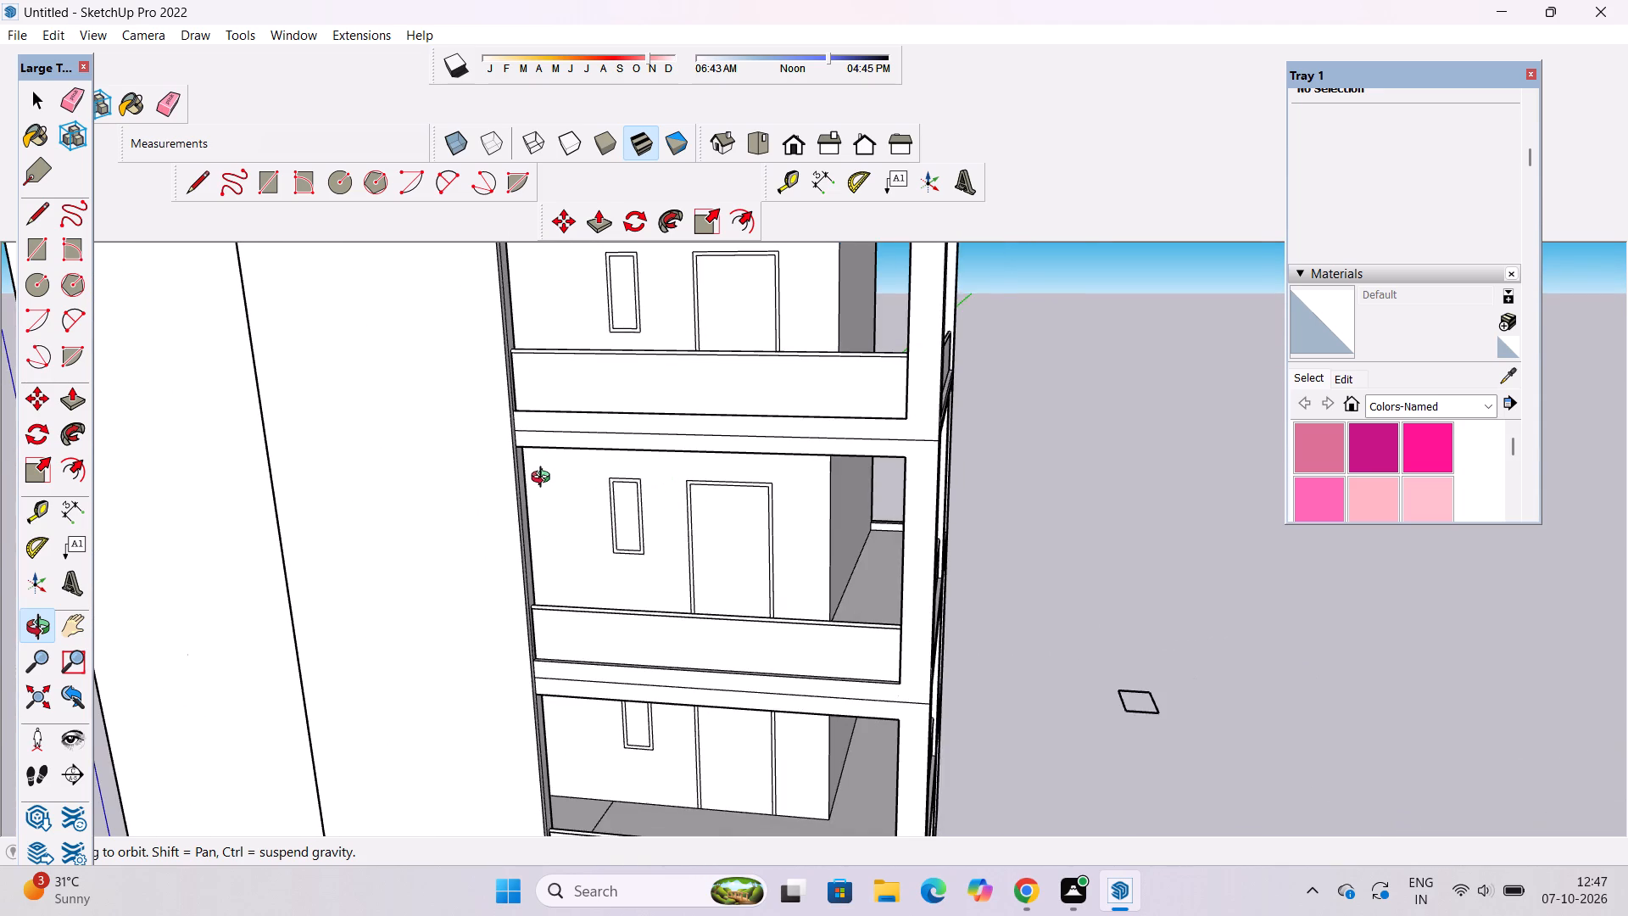
pyautogui.scroll(4, 544, 479)
pyautogui.keyDown('shift'); pyautogui.moveTo(532, 470); pyautogui.dragTo(493, 487); pyautogui.keyUp('shift')
pyautogui.moveTo(496, 493); pyautogui.dragTo(800, 500)
pyautogui.moveTo(1217, 535); pyautogui.dragTo(683, 525)
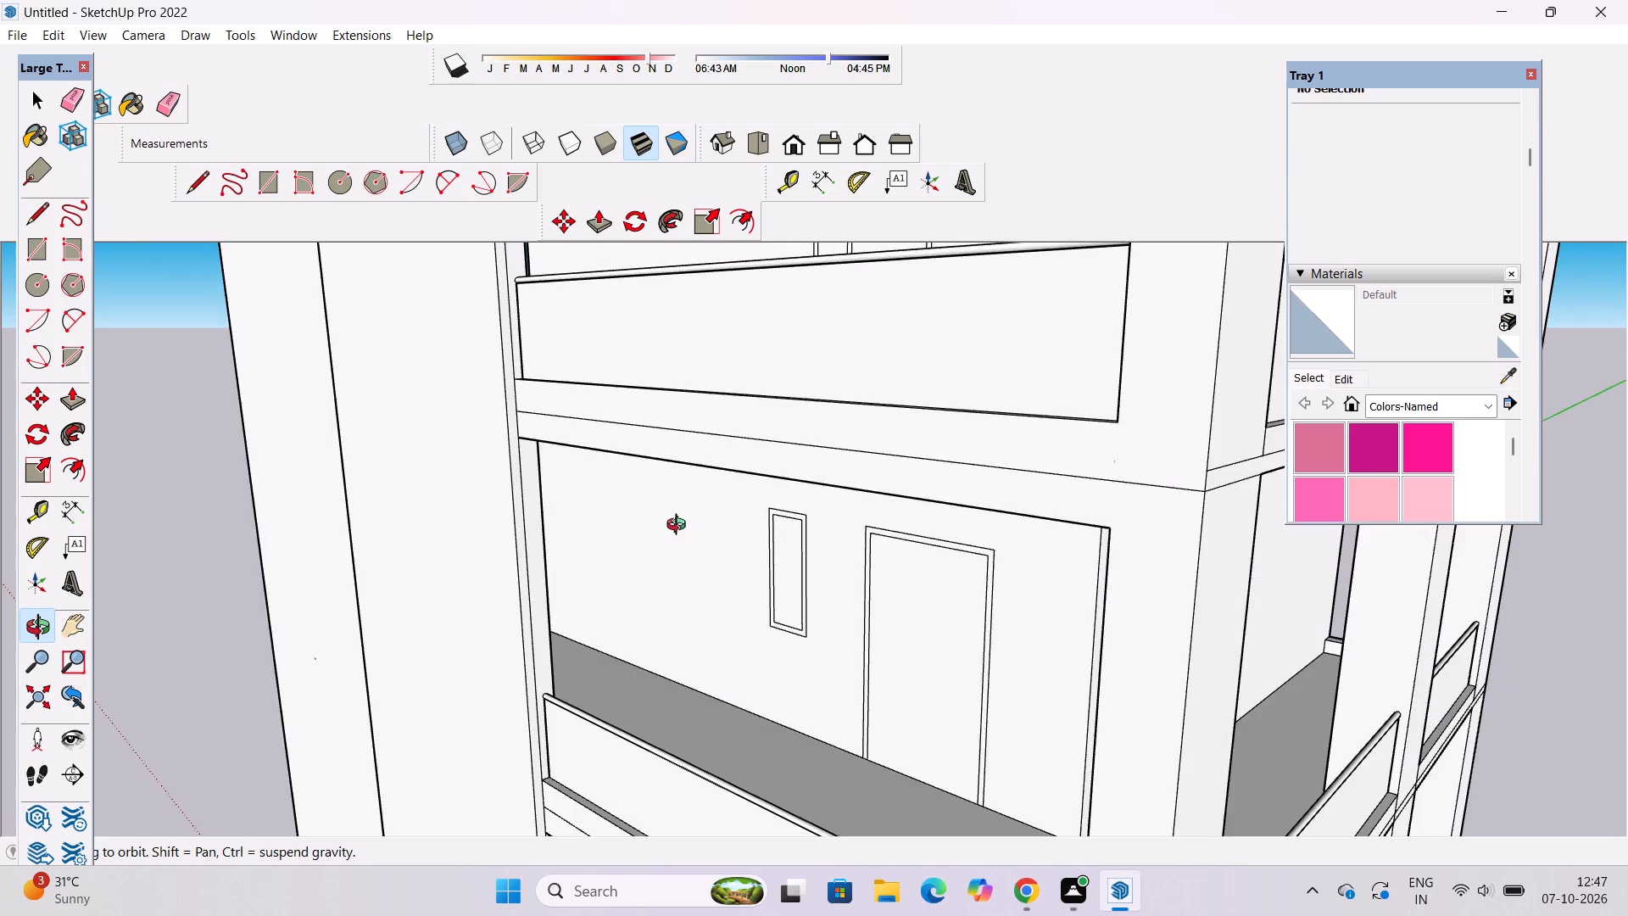
pyautogui.keyDown('shift'); pyautogui.moveTo(790, 575); pyautogui.dragTo(684, 539); pyautogui.keyUp('shift')
pyautogui.moveTo(684, 539); pyautogui.dragTo(843, 537)
pyautogui.moveTo(827, 524); pyautogui.dragTo(731, 520)
pyautogui.scroll(4, 444, 379)
pyautogui.moveTo(345, 412); pyautogui.dragTo(428, 444)
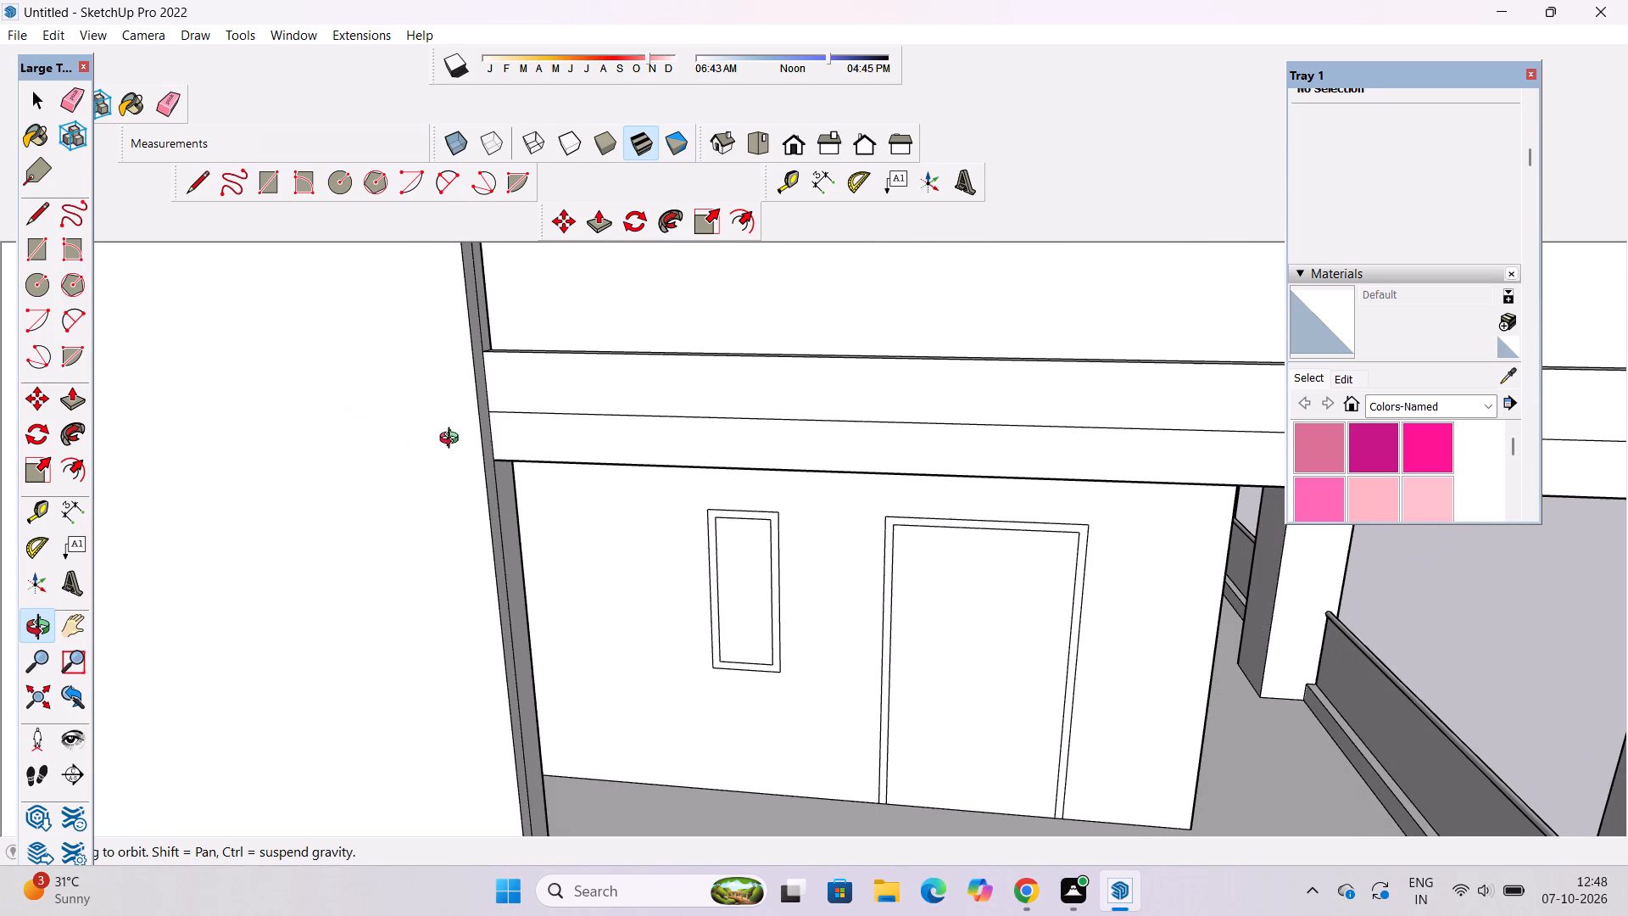
pyautogui.moveTo(453, 440); pyautogui.dragTo(410, 444)
pyautogui.moveTo(467, 444); pyautogui.dragTo(323, 447)
# Push/Pull the joined front face of the edge beams and corner column outward by 1' on the middle storey.
pyautogui.scroll(-5, 323, 447)
pyautogui.moveTo(343, 460); pyautogui.dragTo(372, 414)
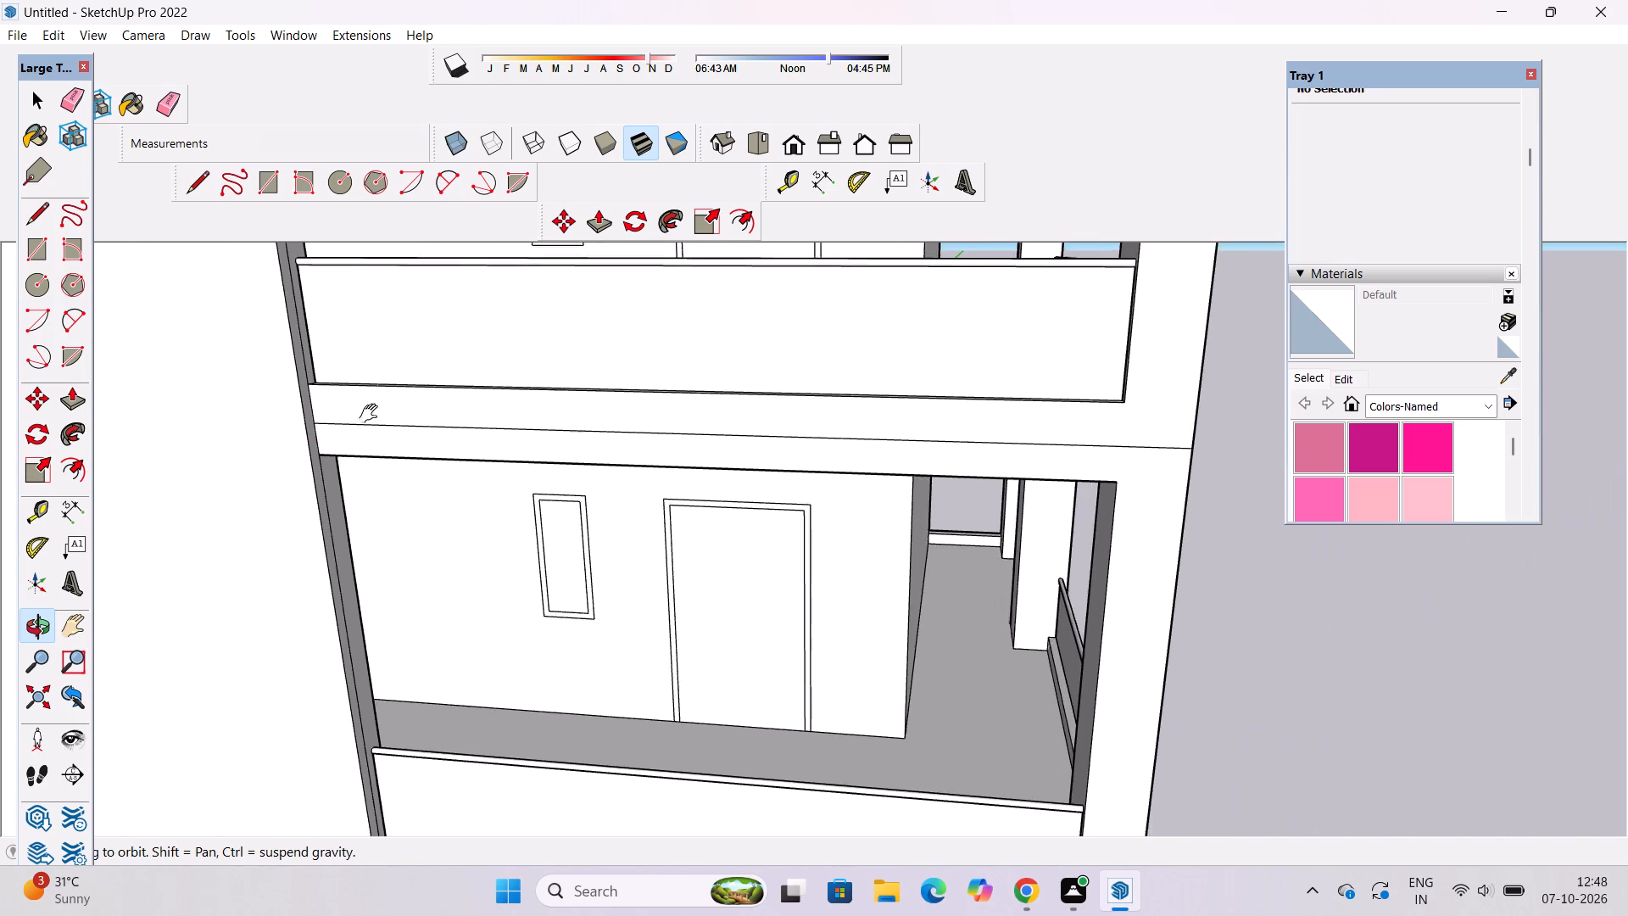
pyautogui.moveTo(372, 414); pyautogui.dragTo(376, 406)
pyautogui.scroll(-2, 368, 419)
pyautogui.keyDown('shift'); pyautogui.moveTo(368, 419); pyautogui.dragTo(368, 382); pyautogui.keyUp('shift')
pyautogui.keyDown('shift'); pyautogui.moveTo(354, 408); pyautogui.dragTo(354, 390); pyautogui.keyUp('shift')
pyautogui.press('p')
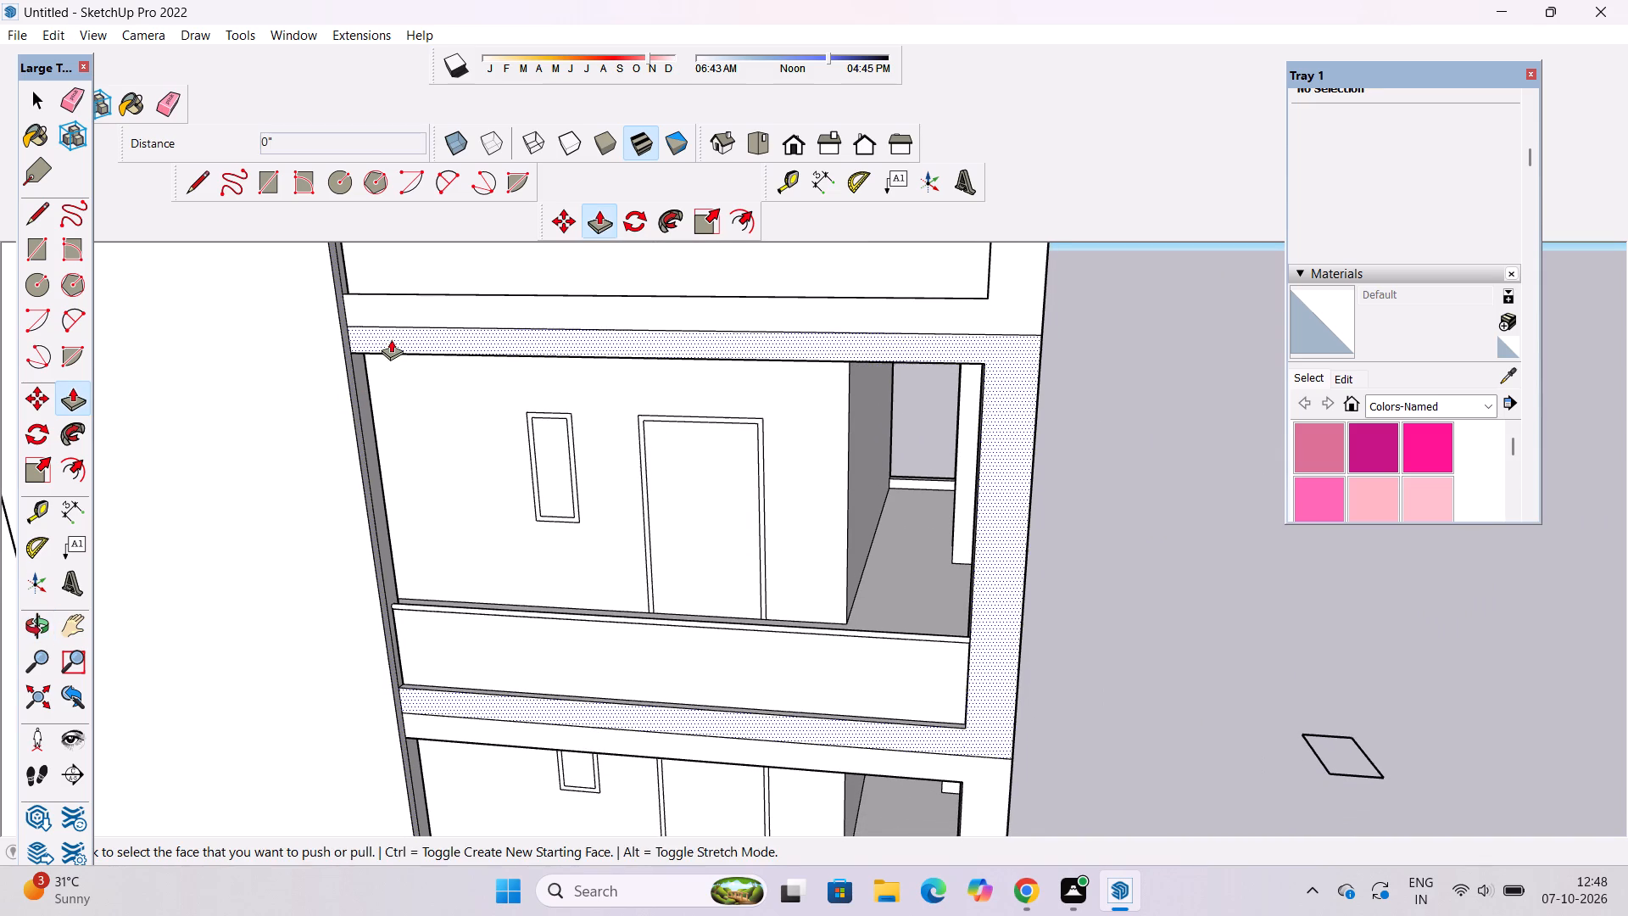
pyautogui.click(391, 339)
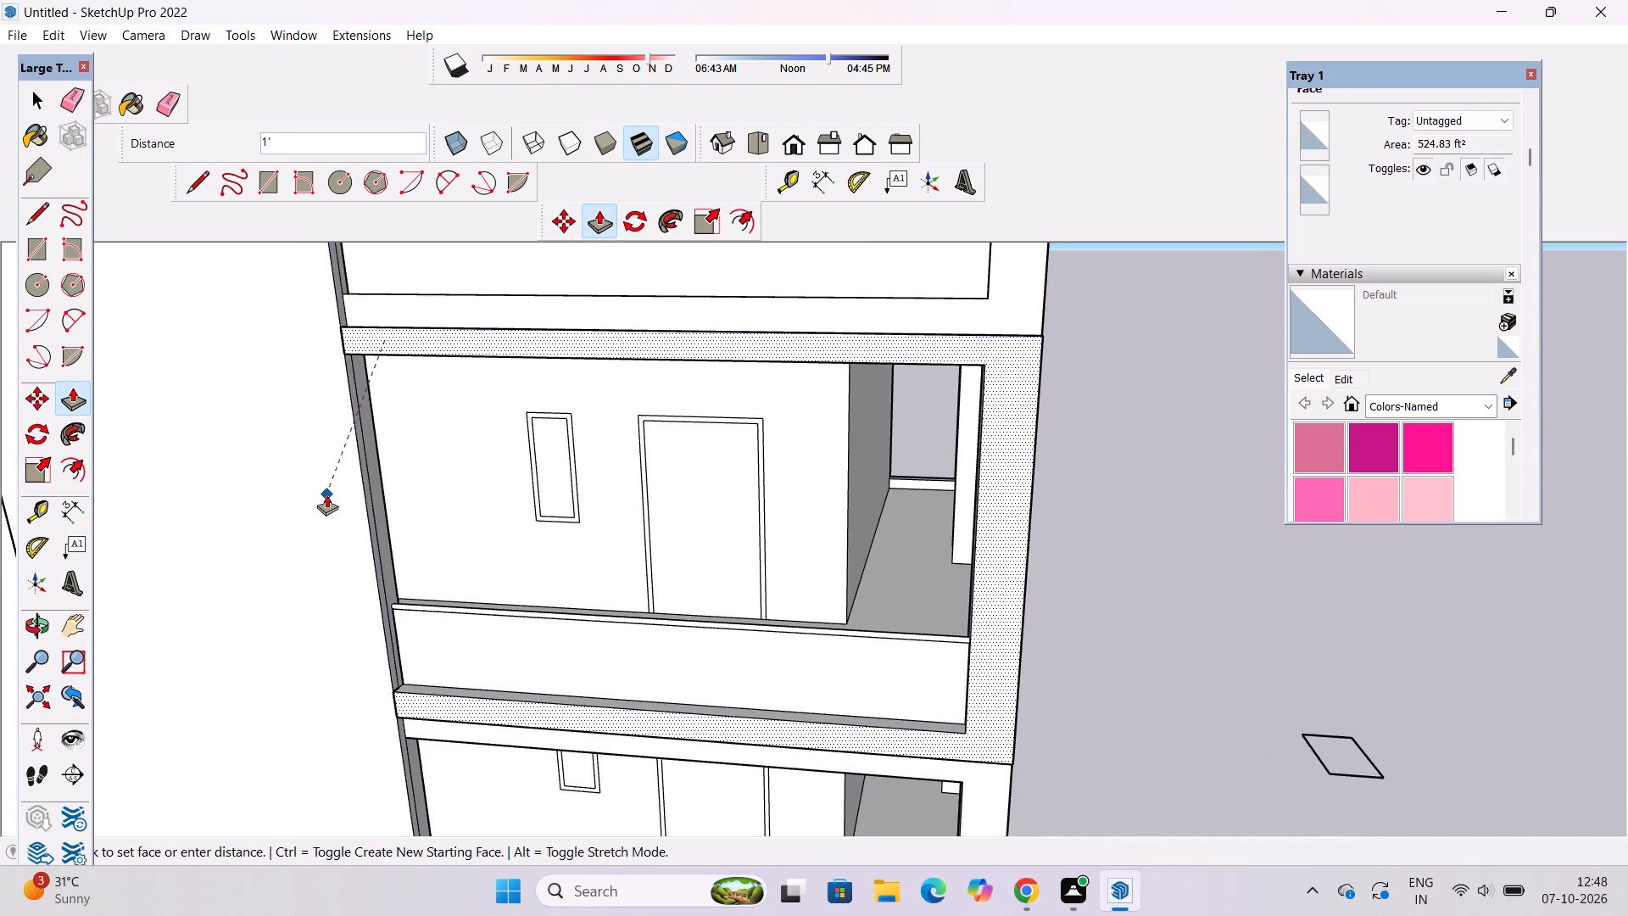
pyautogui.click(326, 494)
# Inspect the projecting front frame from the corner side and the blank-wall side, and clear the selection.
pyautogui.press('o')
pyautogui.scroll(-6, 324, 494)
pyautogui.moveTo(739, 371); pyautogui.dragTo(638, 395)
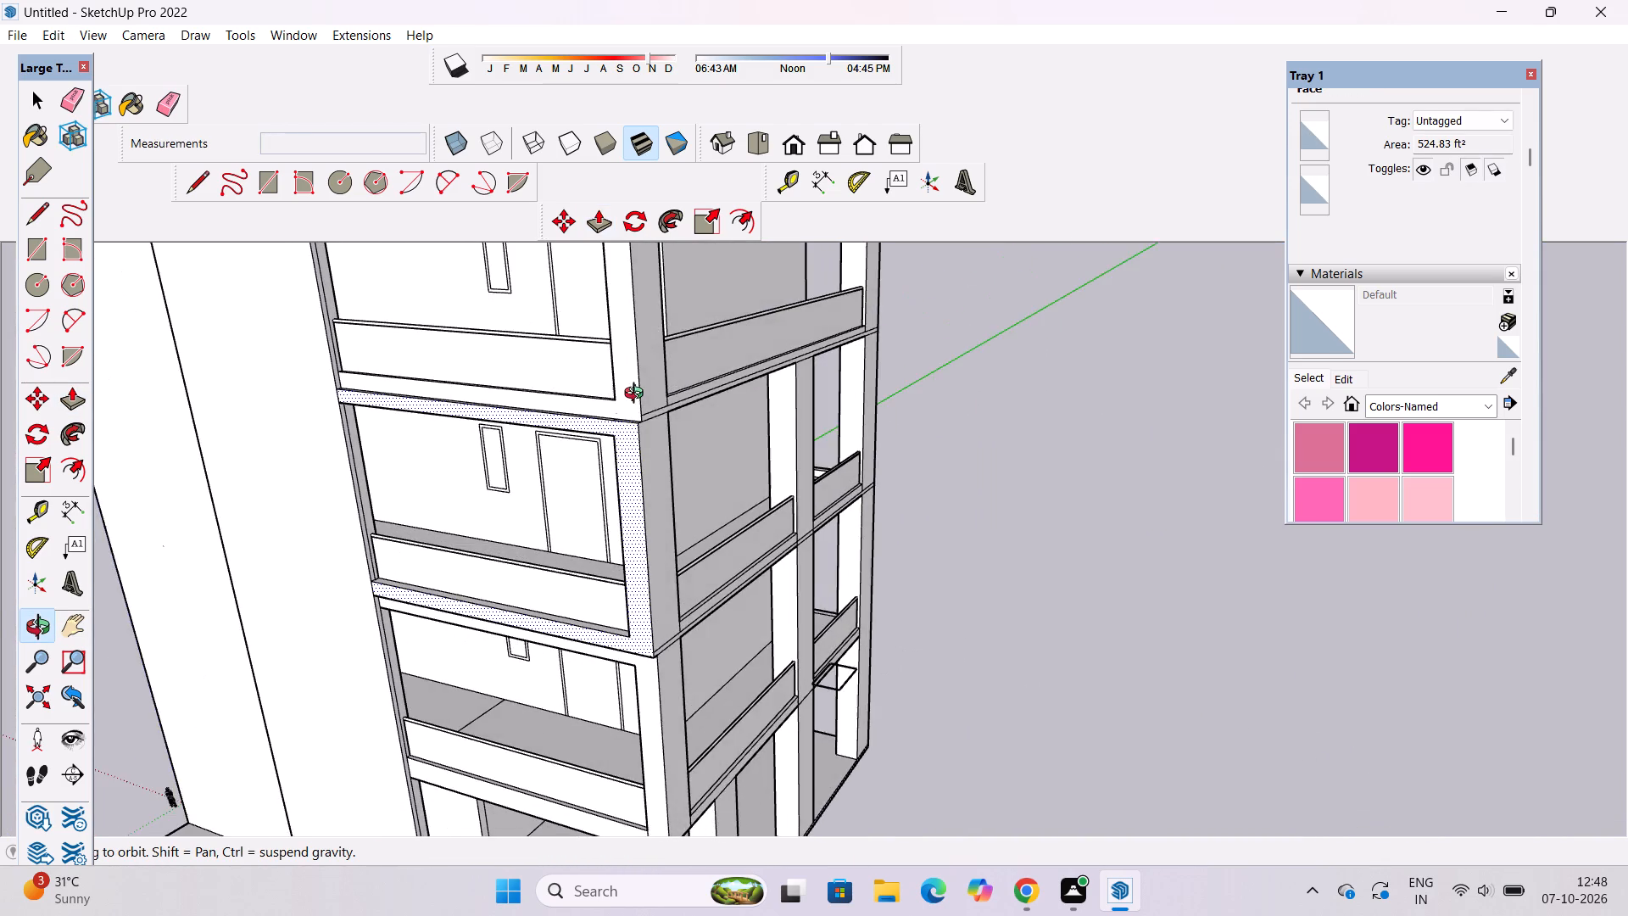
pyautogui.moveTo(638, 395); pyautogui.dragTo(954, 320)
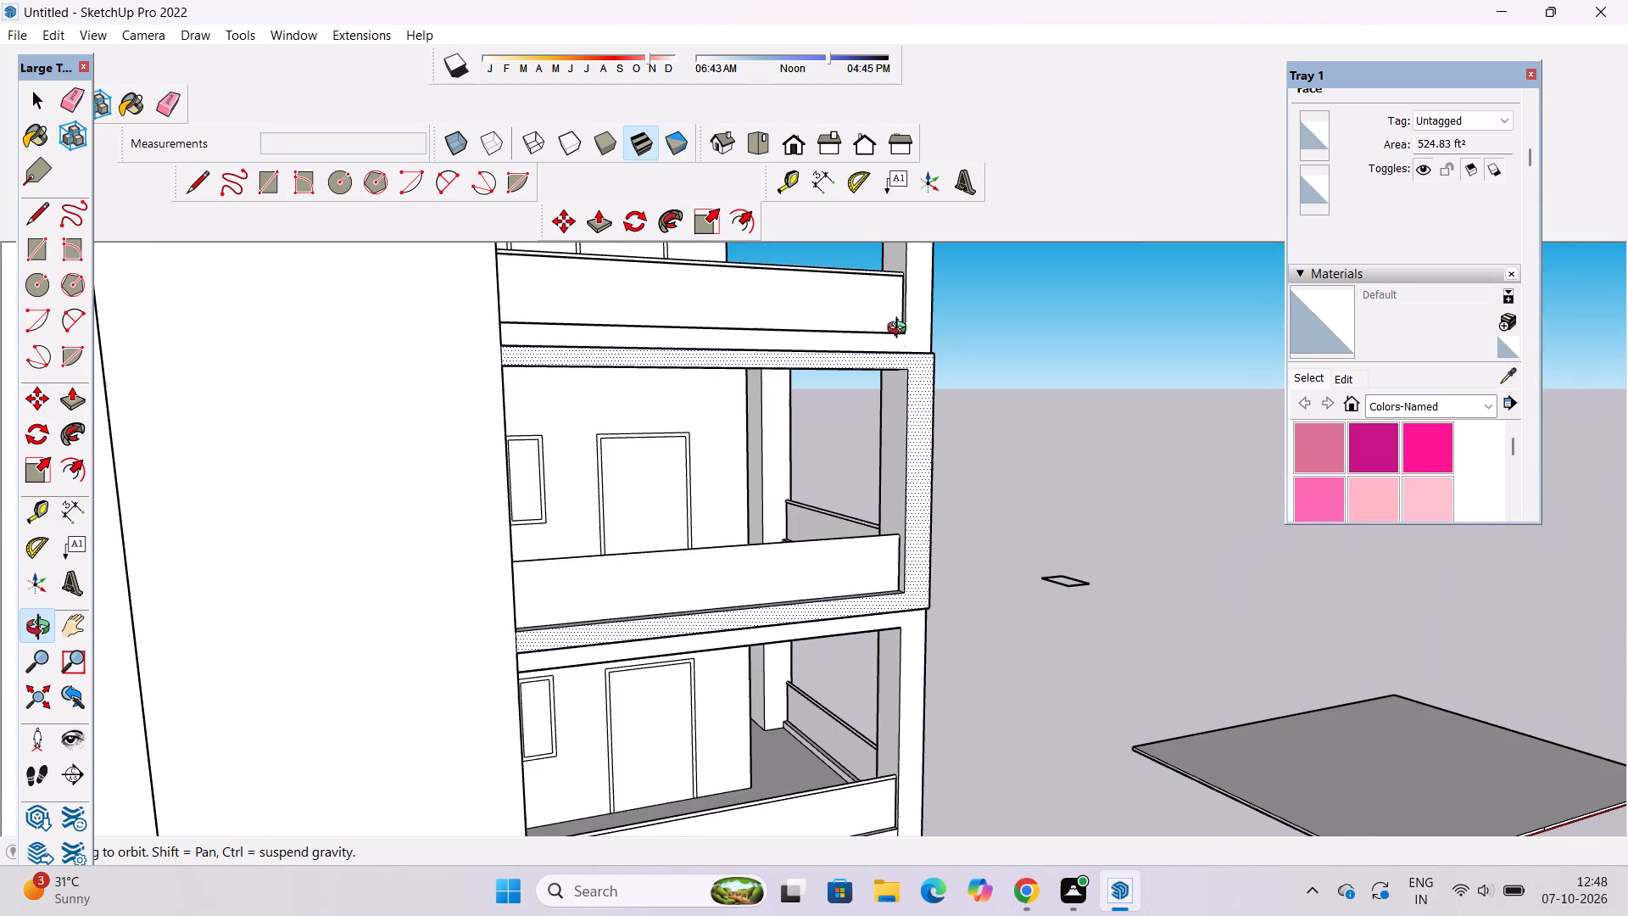
pyautogui.scroll(-1, 893, 332)
pyautogui.scroll(3, 792, 366)
pyautogui.keyDown('shift'); pyautogui.moveTo(780, 377); pyautogui.dragTo(787, 349); pyautogui.keyUp('shift')
pyautogui.moveTo(789, 379); pyautogui.dragTo(725, 407)
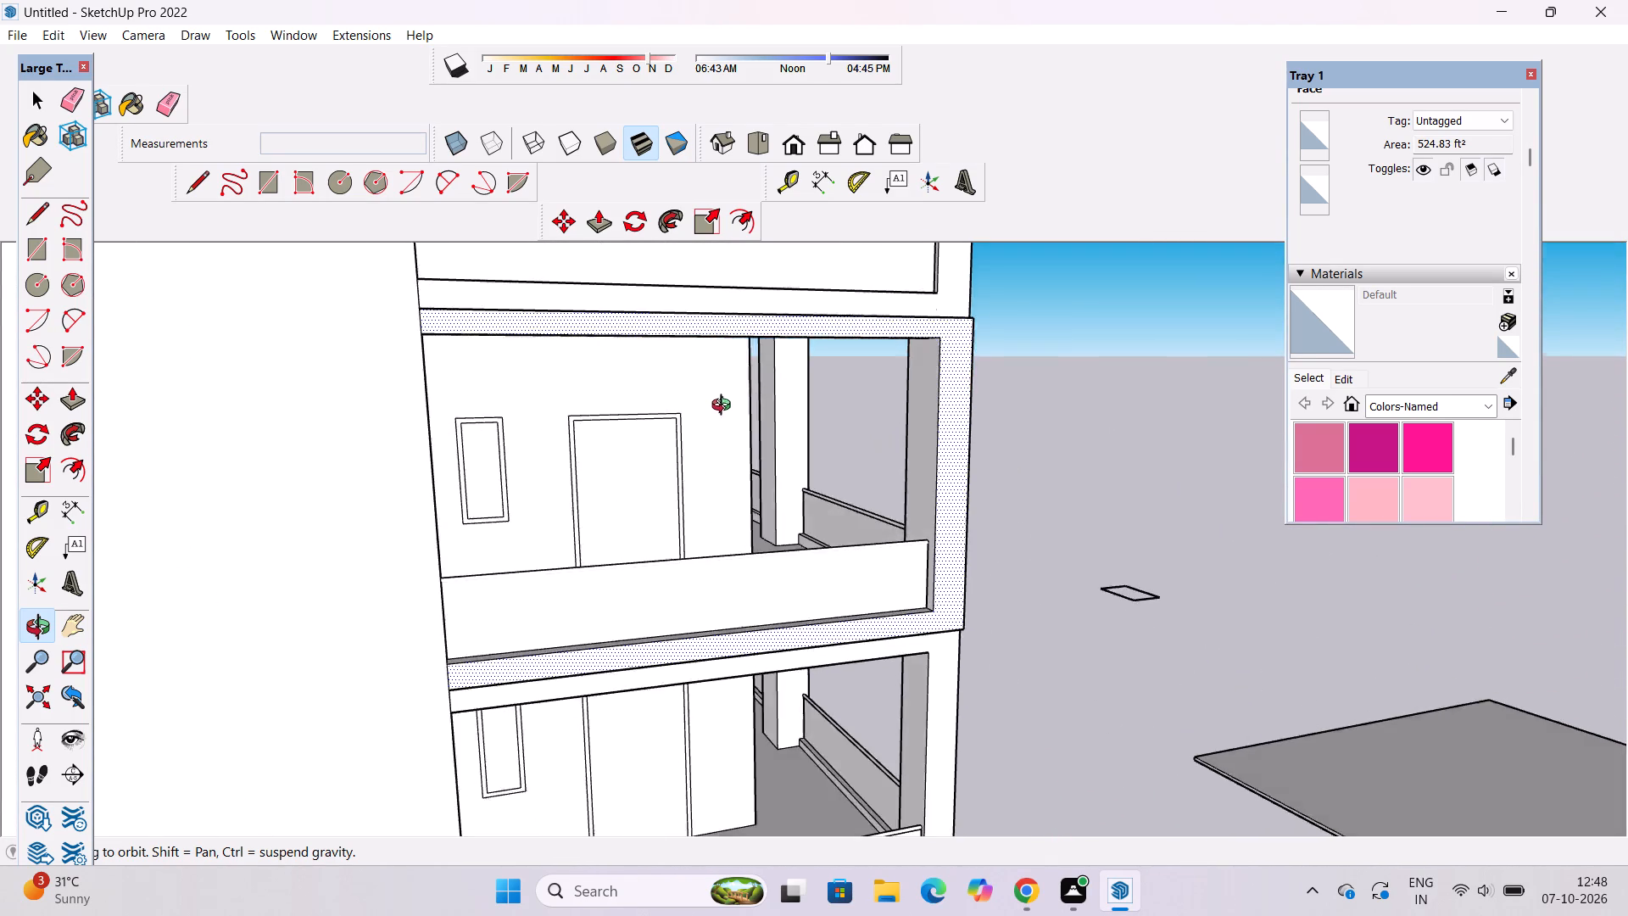
pyautogui.moveTo(725, 407); pyautogui.dragTo(702, 412)
pyautogui.keyDown('shift'); pyautogui.moveTo(702, 412); pyautogui.dragTo(789, 416); pyautogui.keyUp('shift')
pyautogui.keyDown('shift'); pyautogui.moveTo(519, 437); pyautogui.dragTo(571, 448); pyautogui.keyUp('shift')
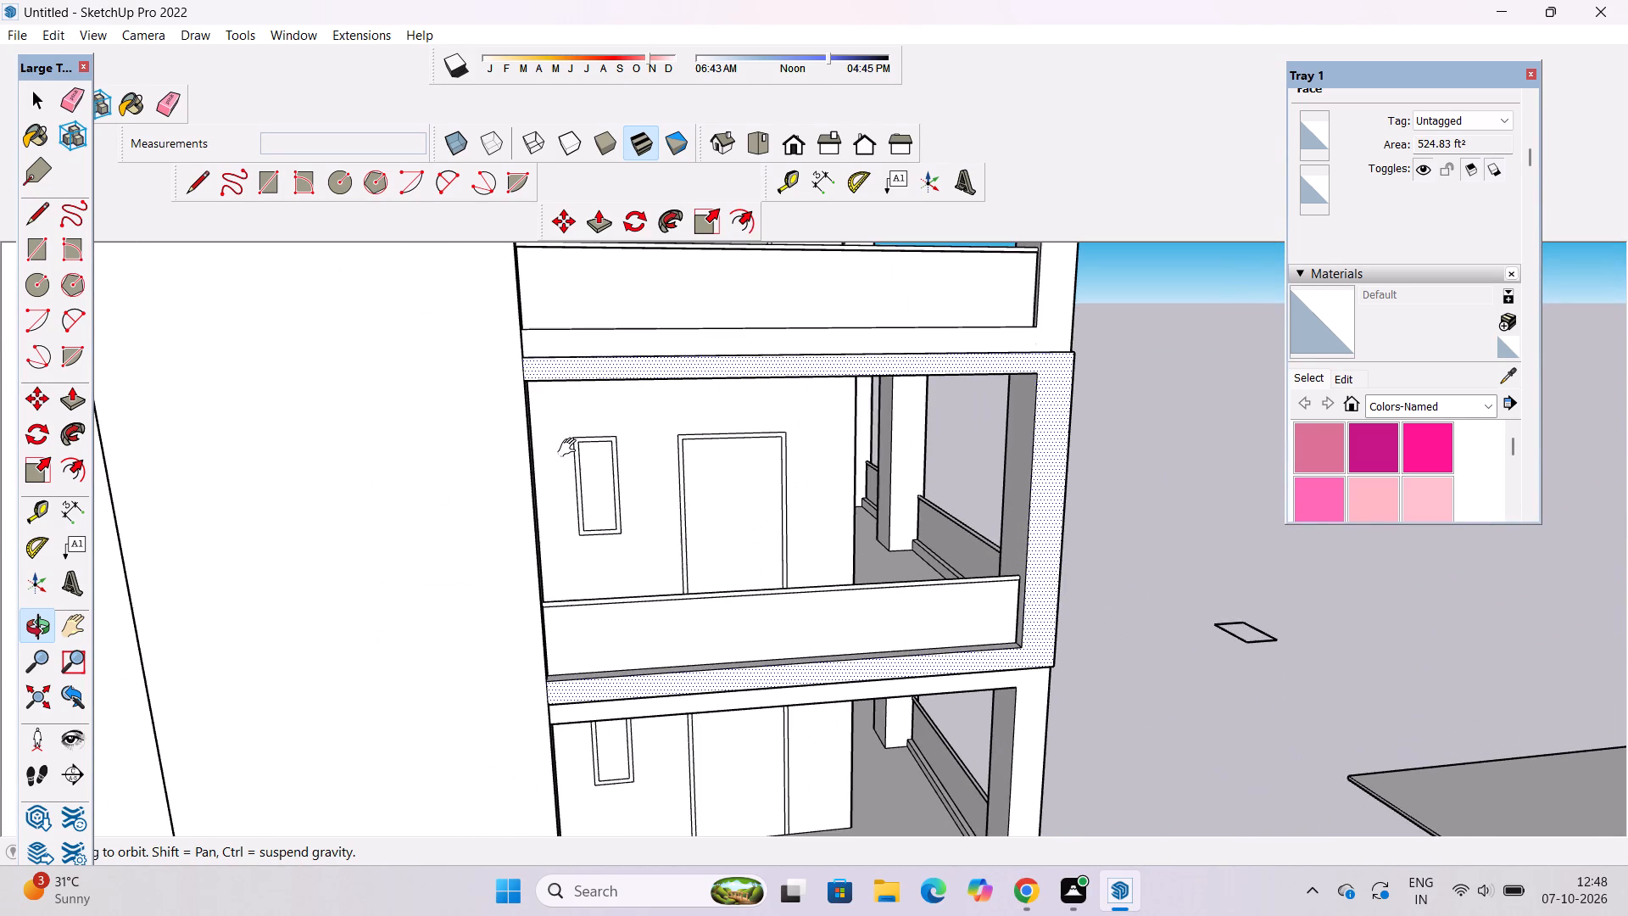
pyautogui.scroll(1, 571, 444)
pyautogui.keyDown('shift'); pyautogui.moveTo(566, 444); pyautogui.dragTo(535, 466); pyautogui.keyUp('shift')
pyautogui.press('space')
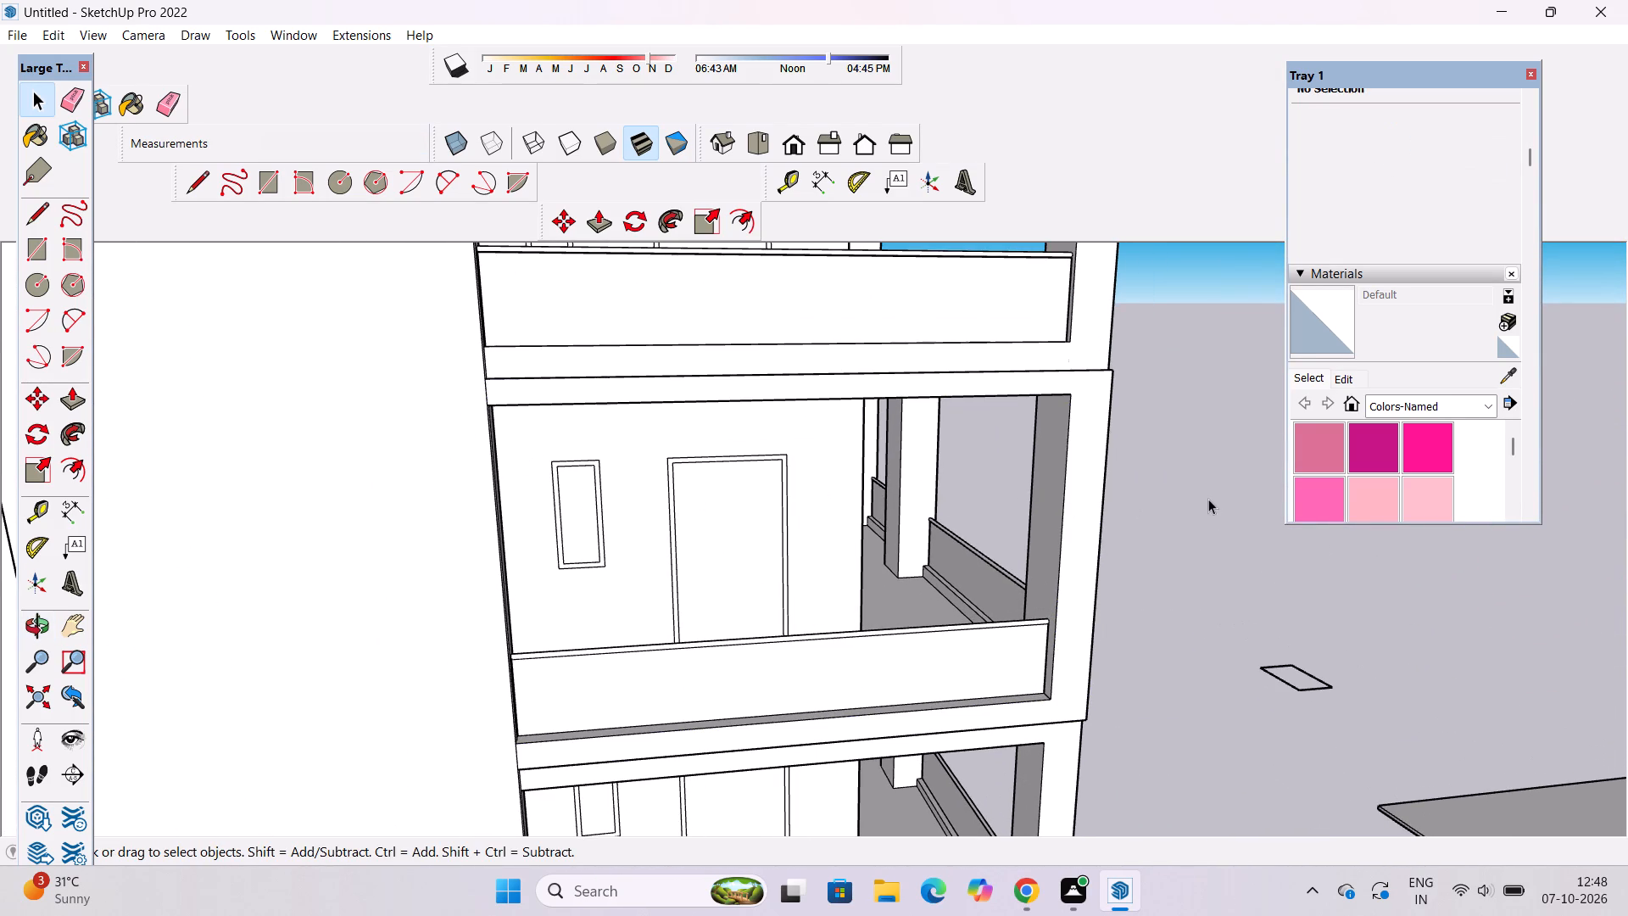
pyautogui.click(1208, 499)
# Place a vertical Tape Measure guide on the blank wall, 5' from the balcony opening's side edge.
pyautogui.press('l')
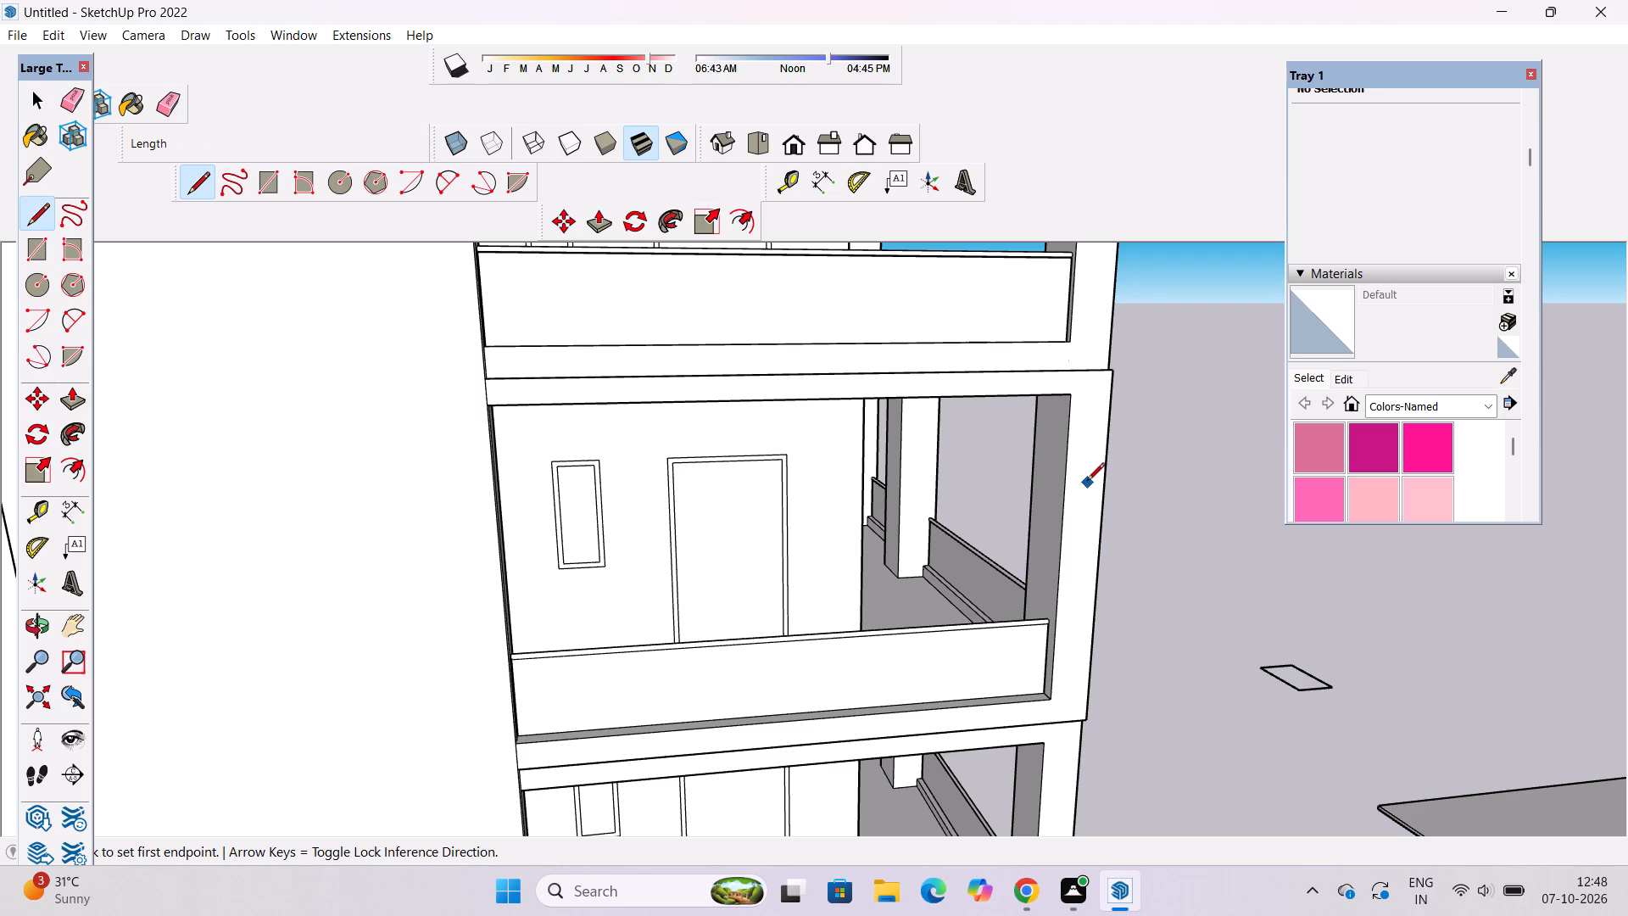
pyautogui.press('space')
pyautogui.write('t')
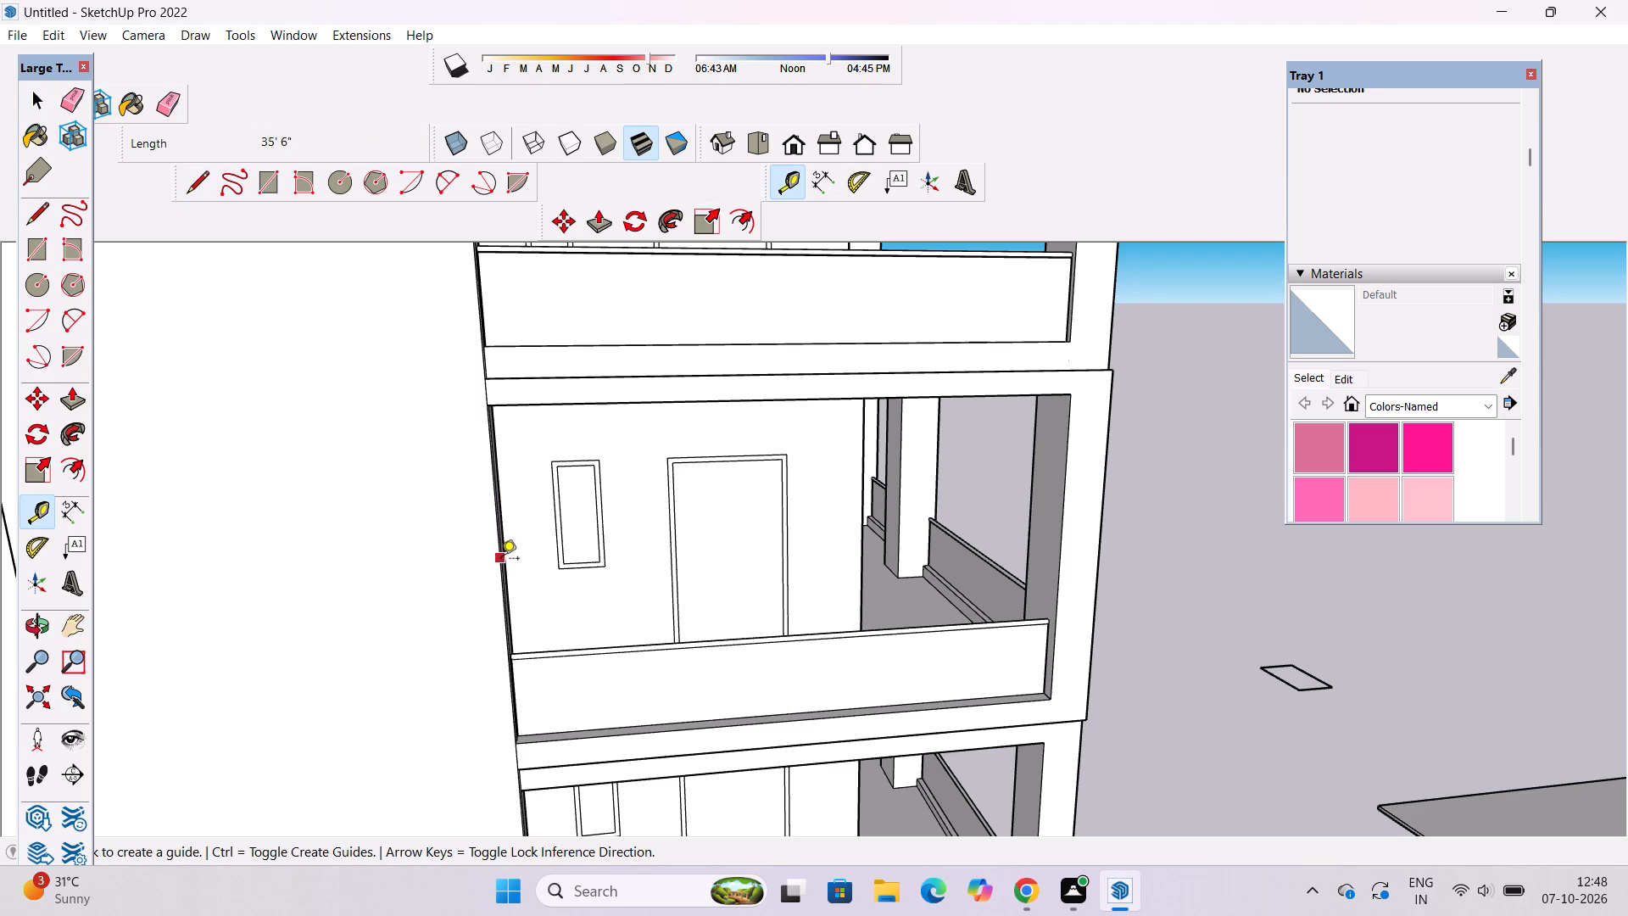
pyautogui.click(502, 586)
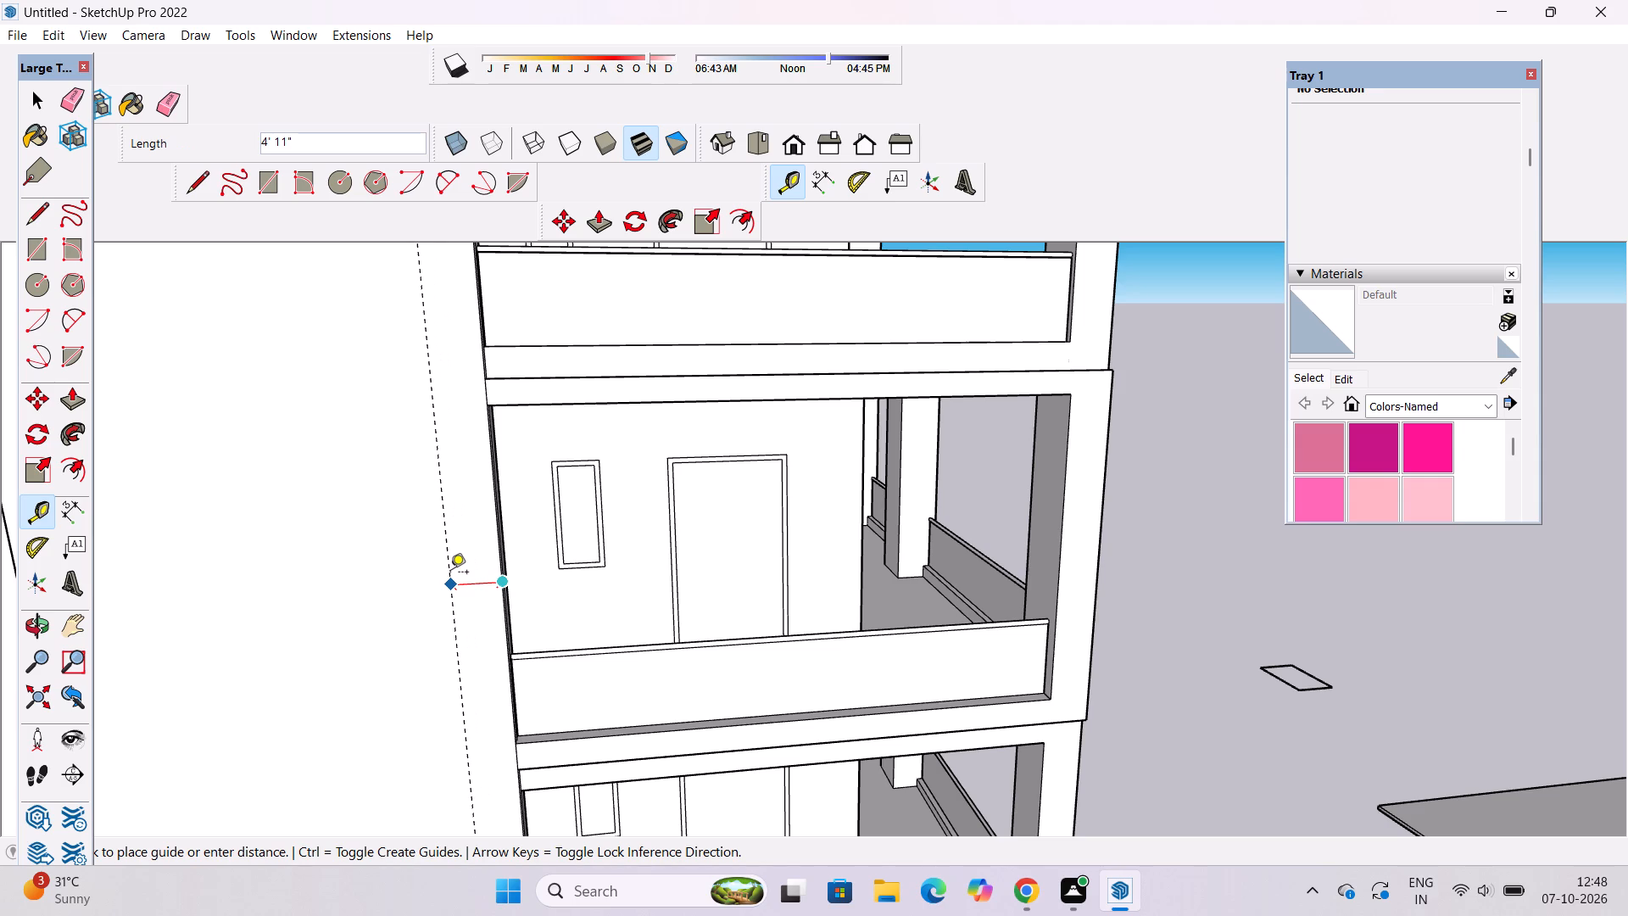
pyautogui.write("5'")
pyautogui.press('Return')
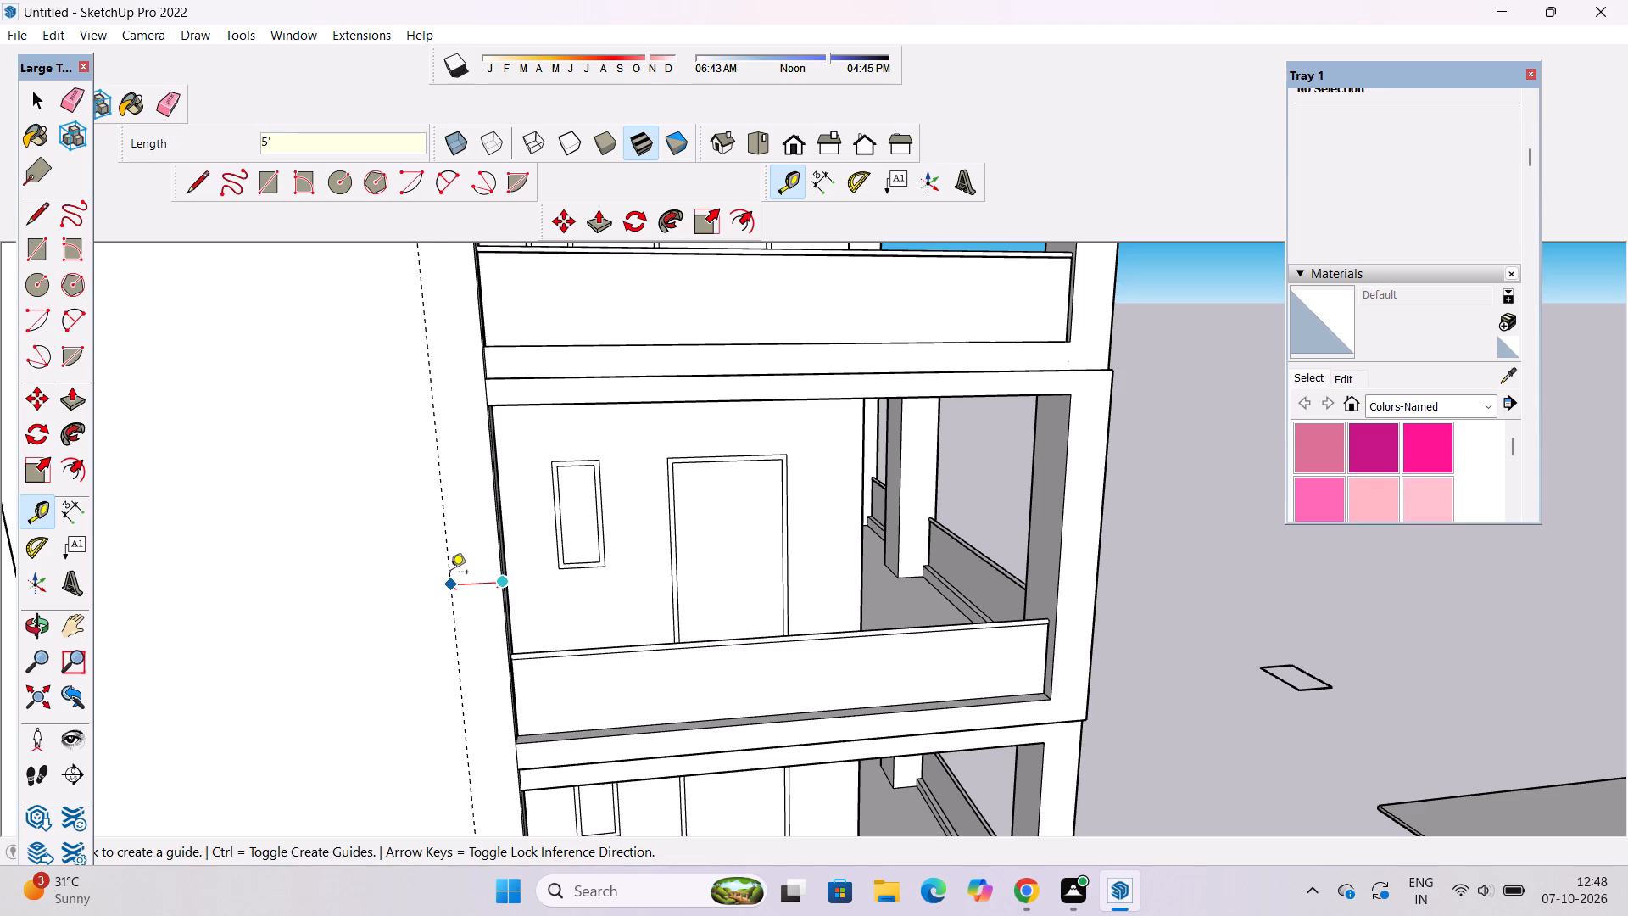
# Draw a three-sided outline on the blank wall beside the projecting frame, 5' wide and 41' high along the guide.
pyautogui.press('l')
pyautogui.press('space')
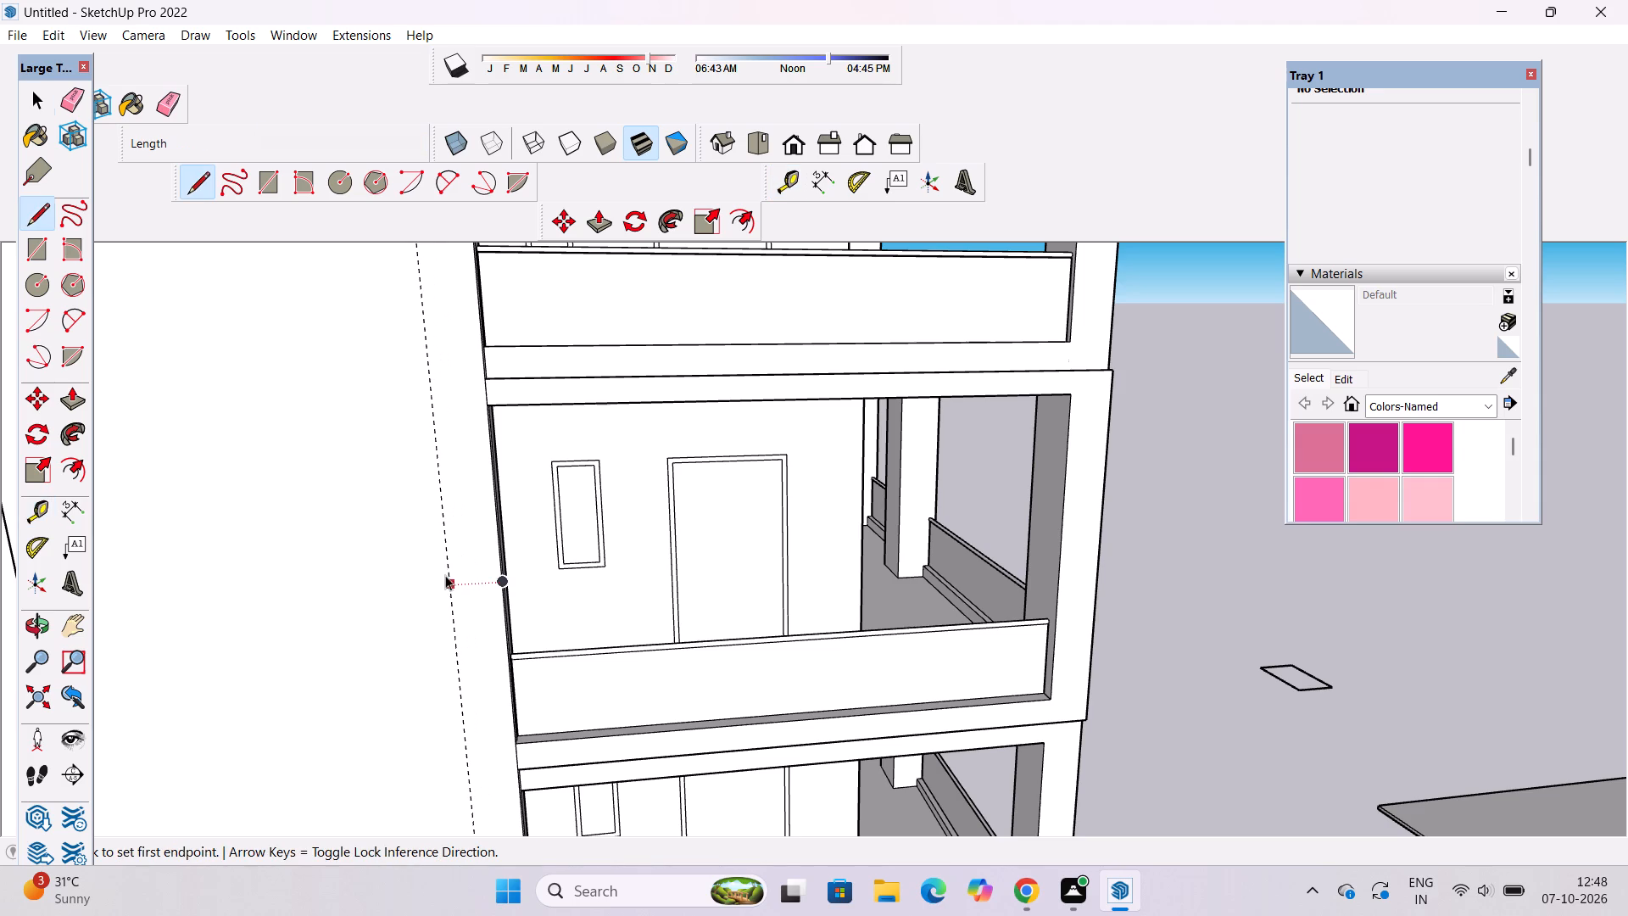
pyautogui.write('t')
pyautogui.scroll(-2, 441, 612)
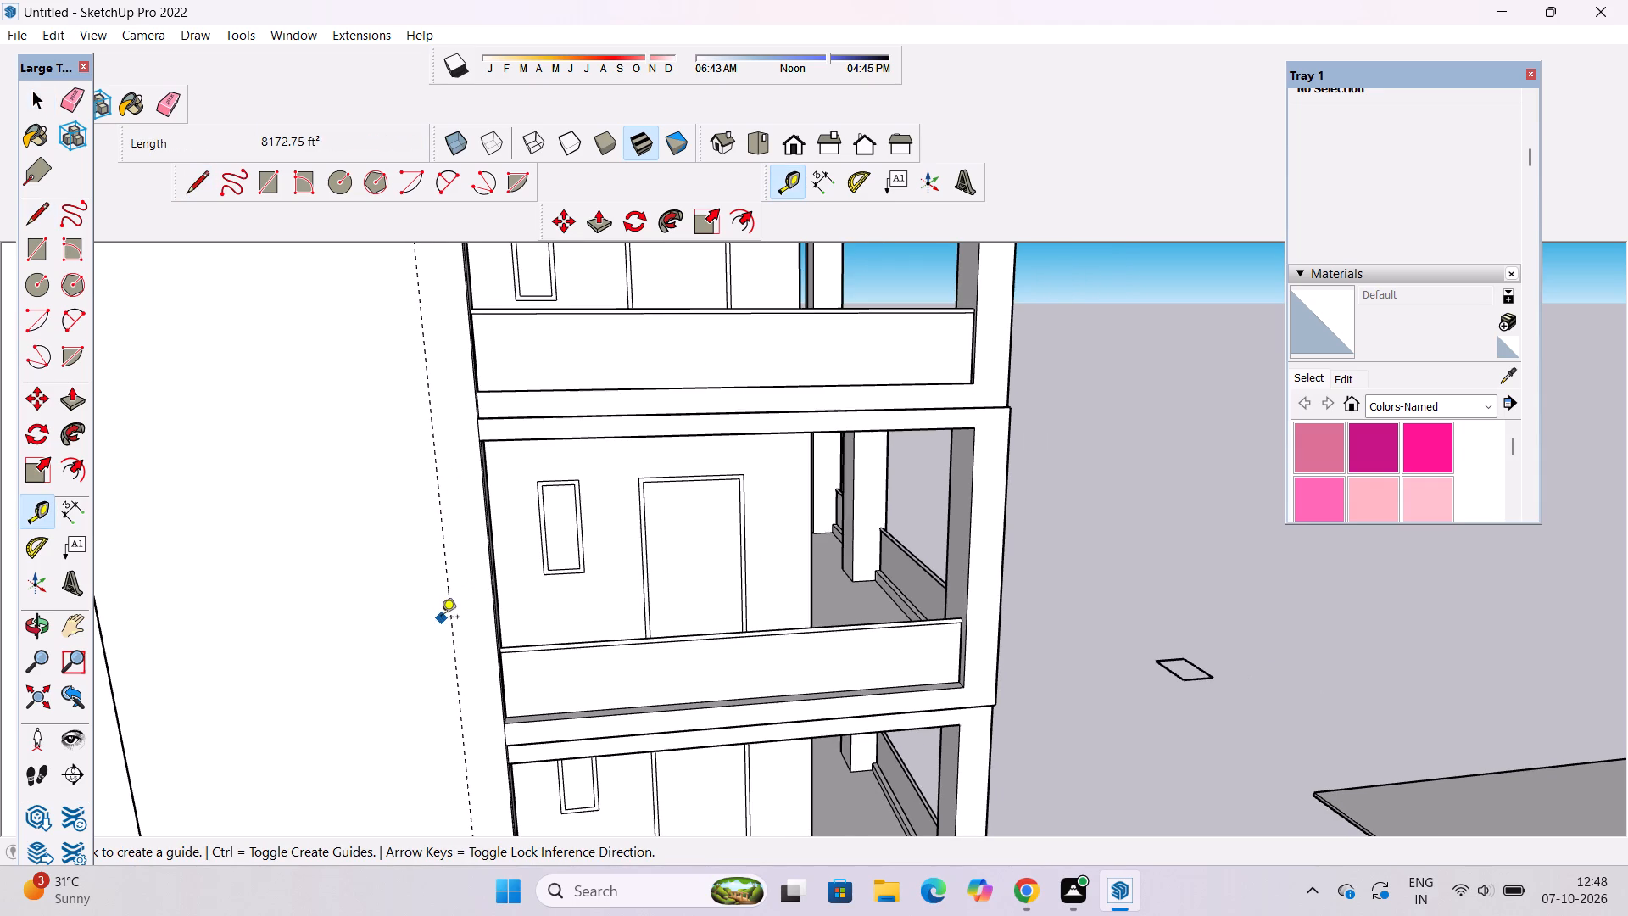
pyautogui.press('space')
pyautogui.press('l')
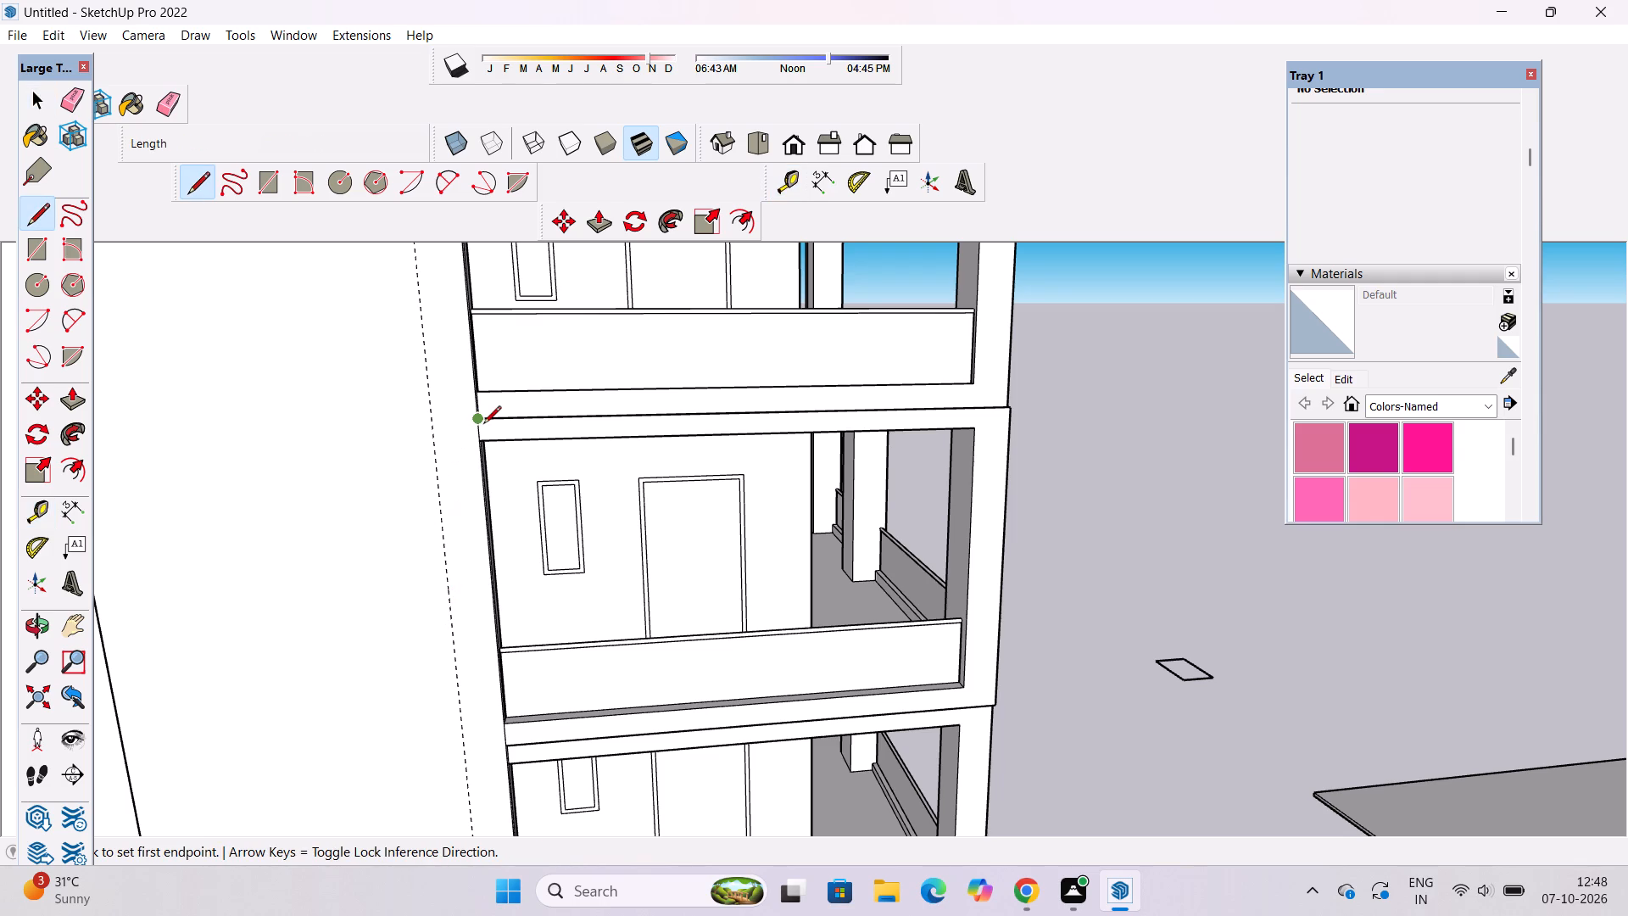
pyautogui.scroll(4, 483, 425)
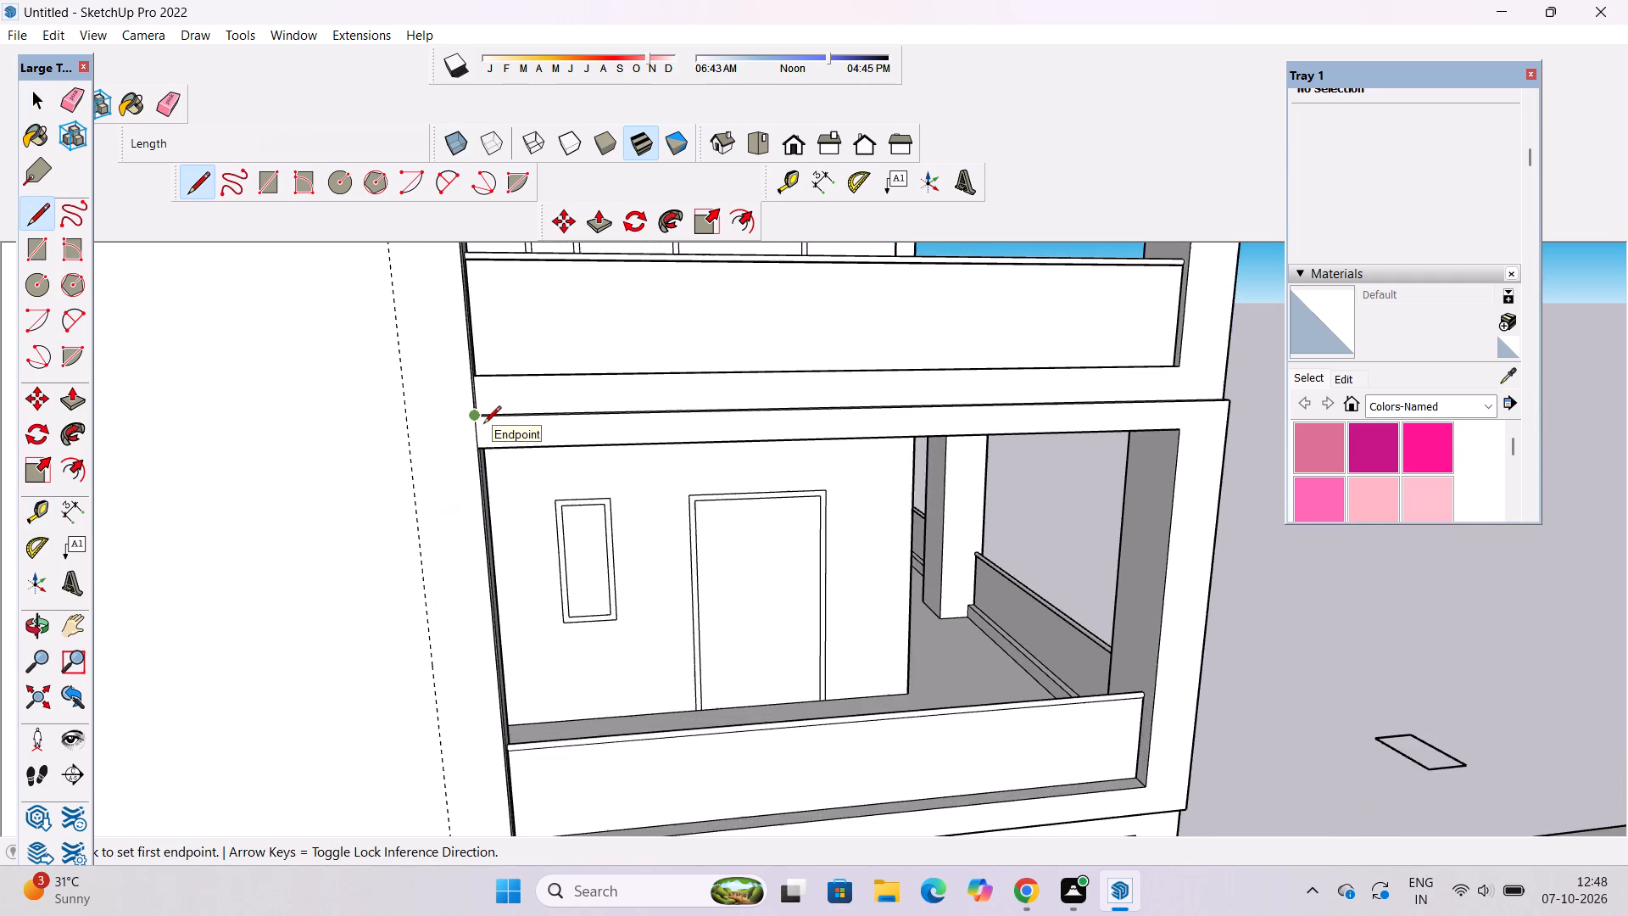
pyautogui.scroll(4, 483, 425)
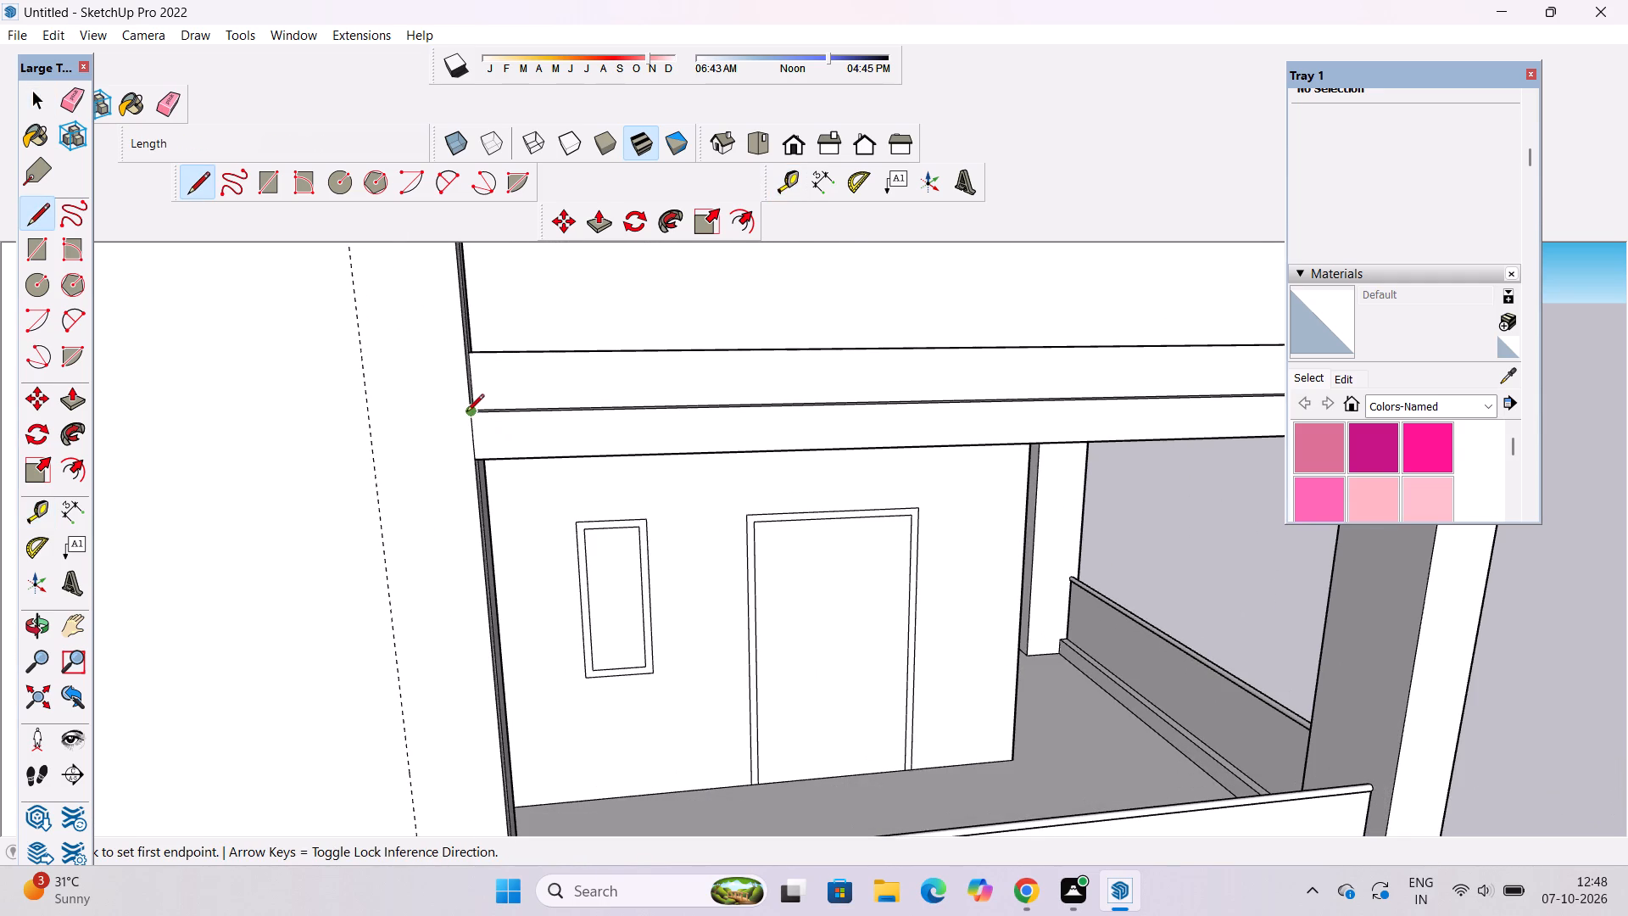
pyautogui.click(466, 413)
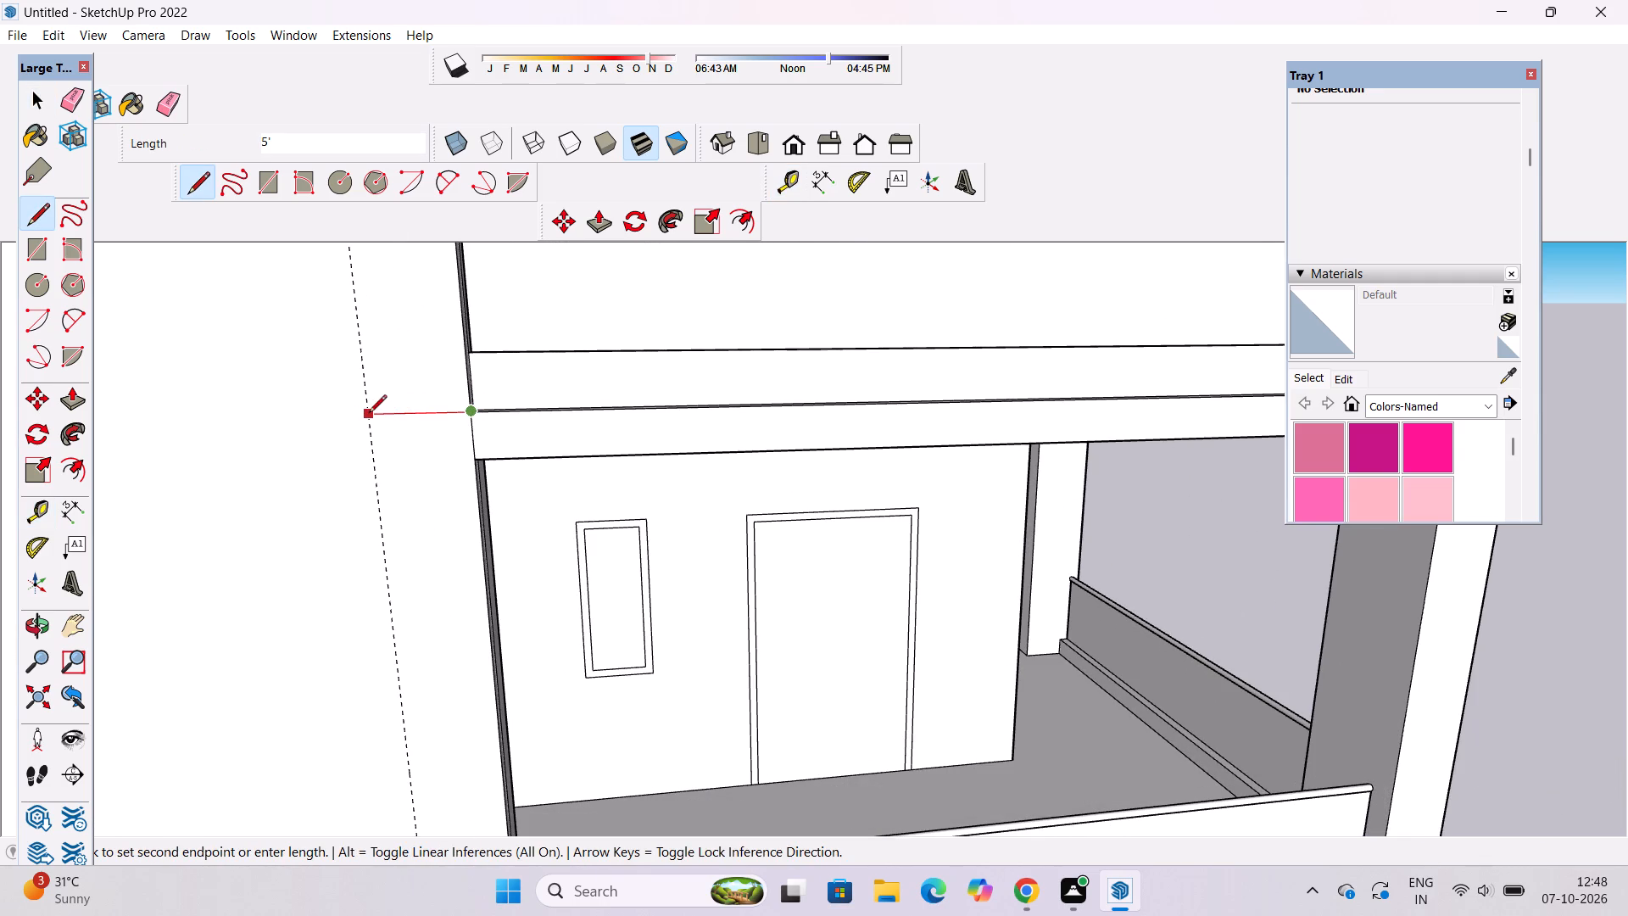
pyautogui.click(369, 414)
pyautogui.scroll(-14, 360, 358)
pyautogui.scroll(3, 374, 643)
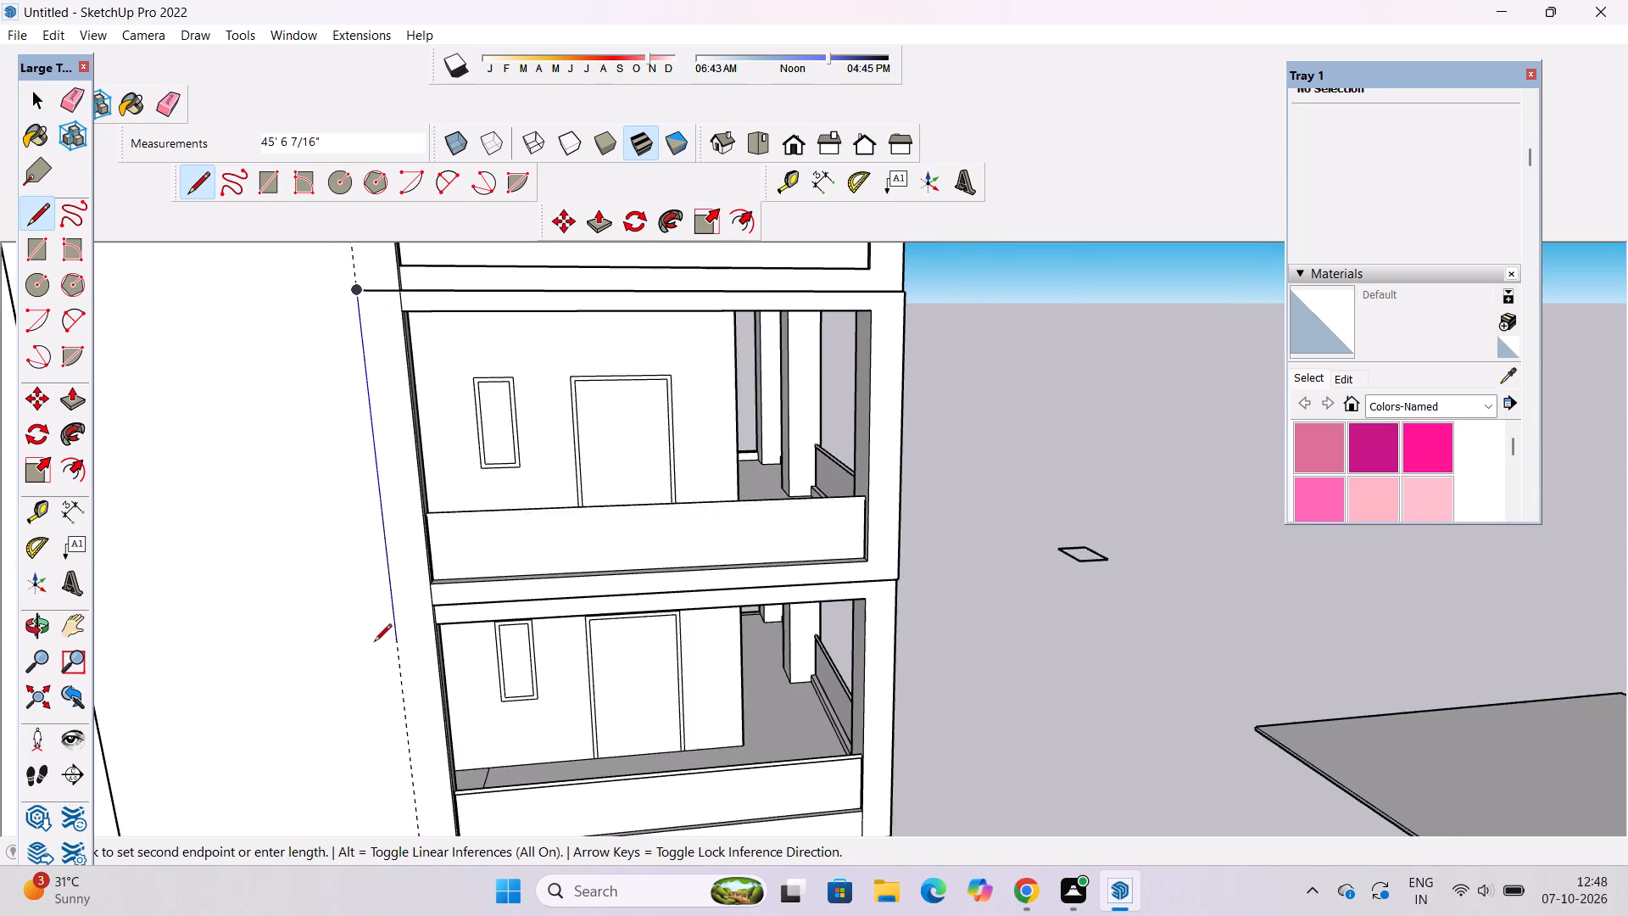
pyautogui.scroll(8, 374, 643)
pyautogui.scroll(-3, 376, 614)
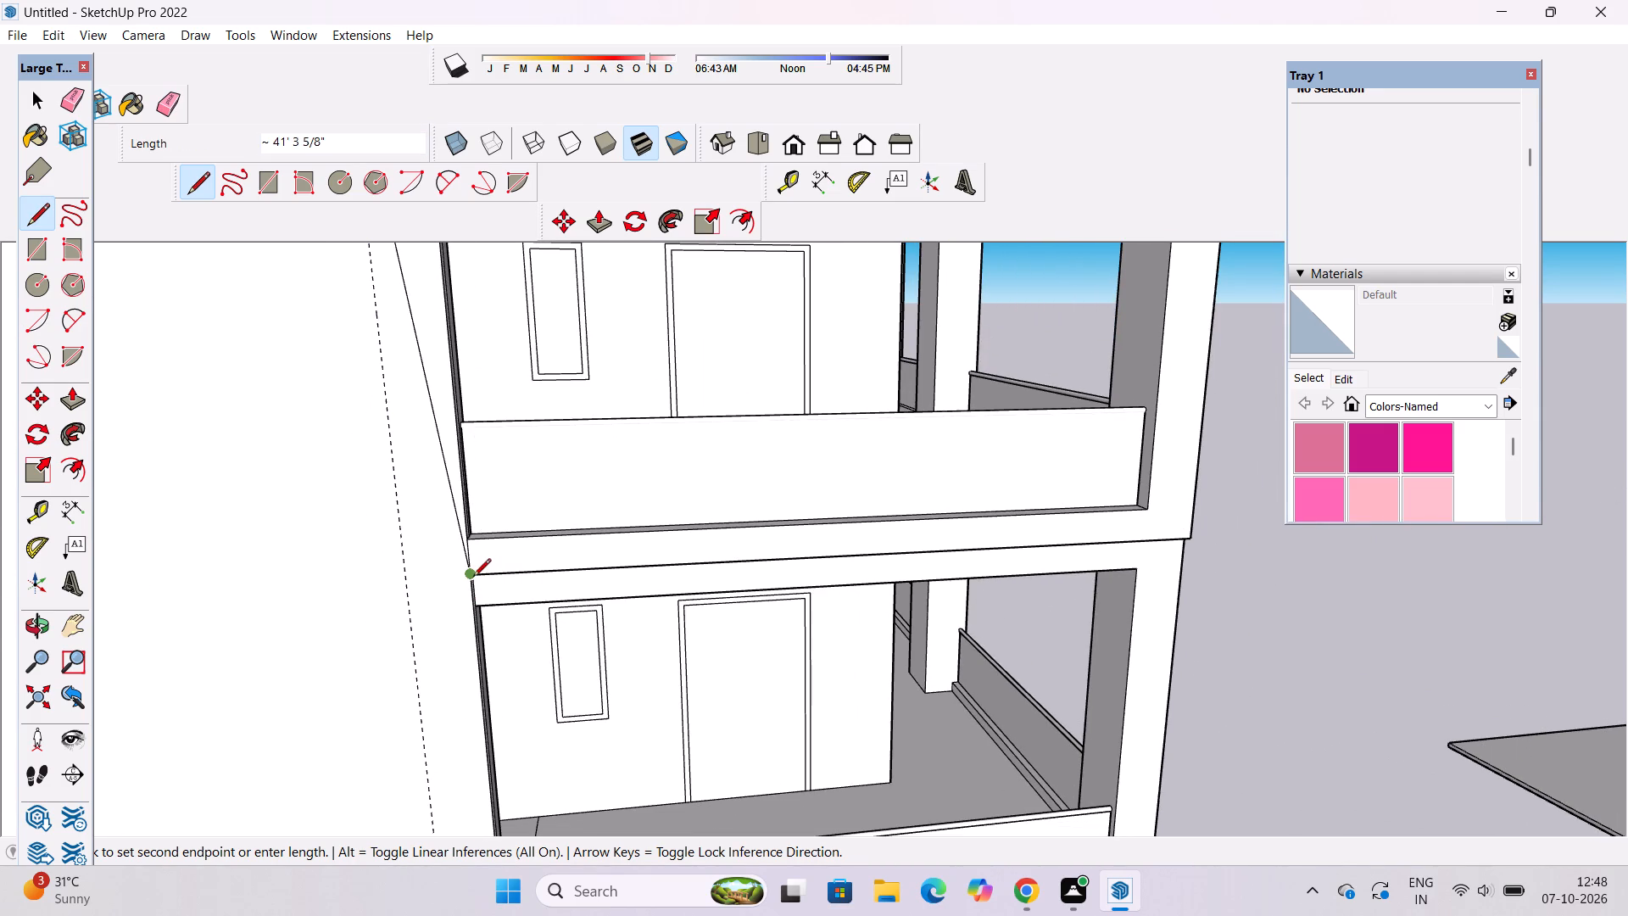
pyautogui.click(404, 581)
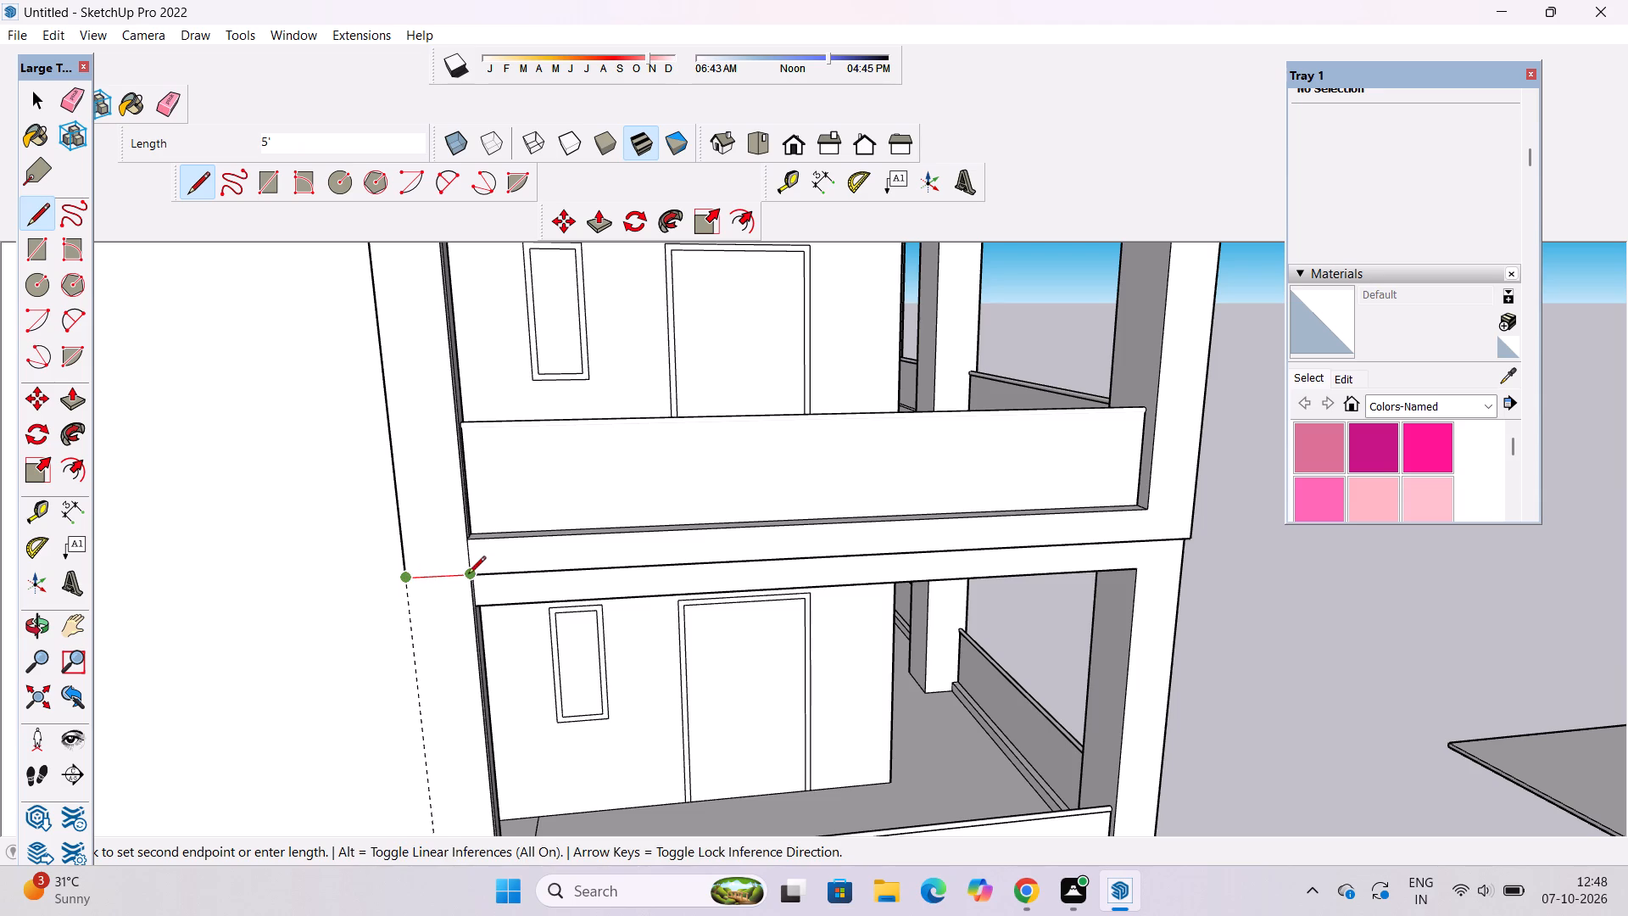
pyautogui.click(468, 575)
# Erase the vertical guide line on the blank wall.
pyautogui.click(159, 102)
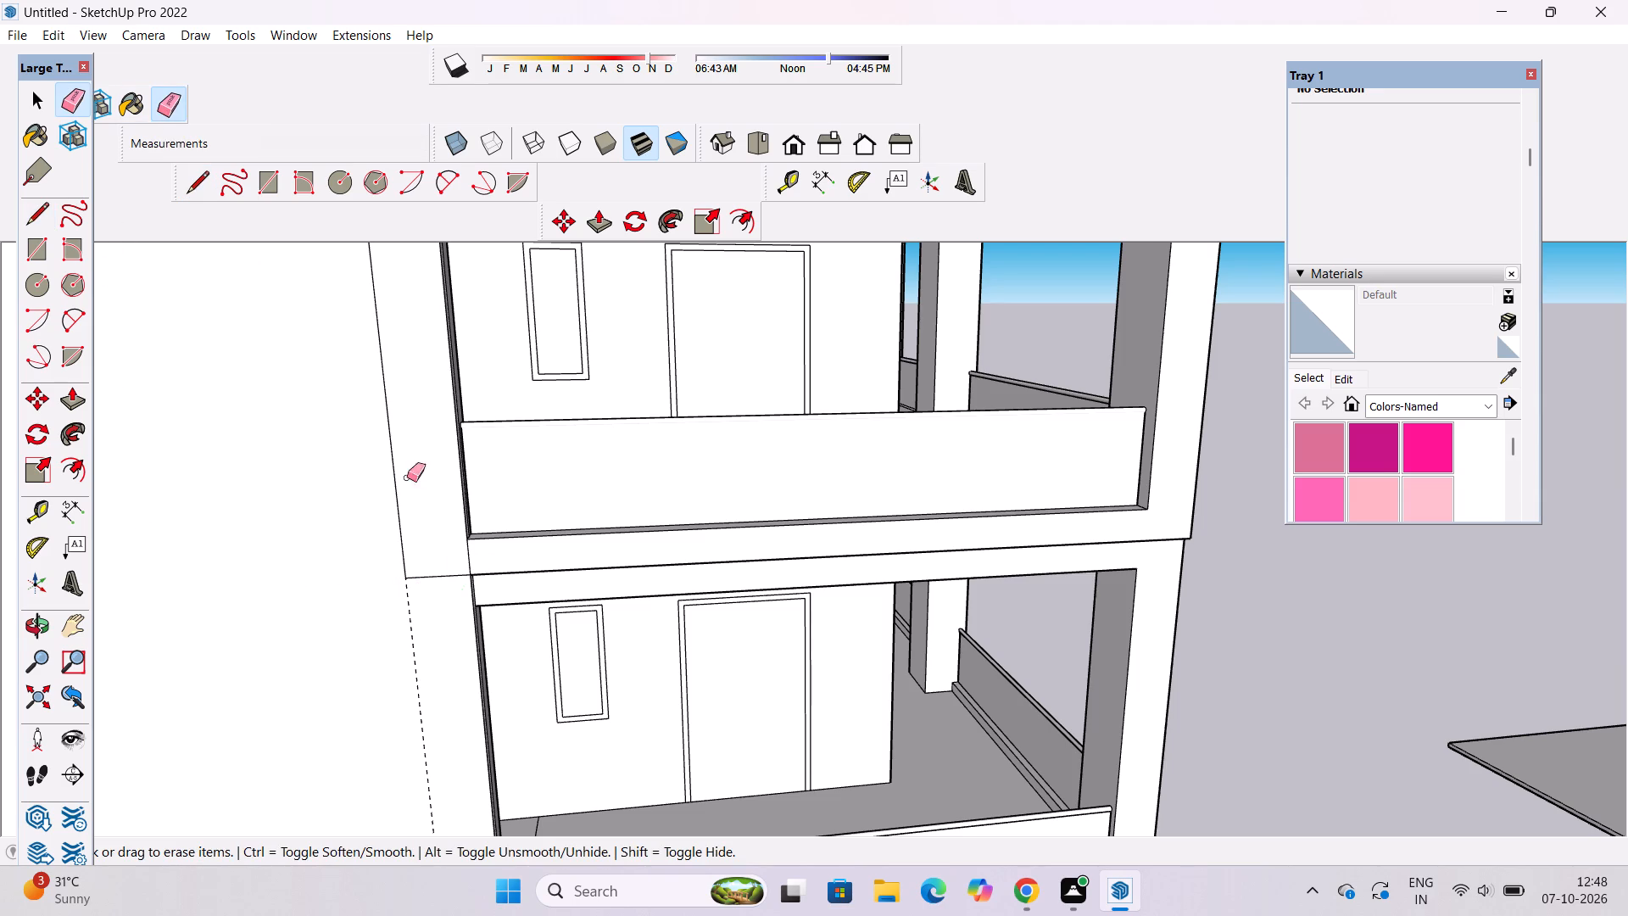
pyautogui.moveTo(415, 631); pyautogui.dragTo(413, 650)
pyautogui.press('space')
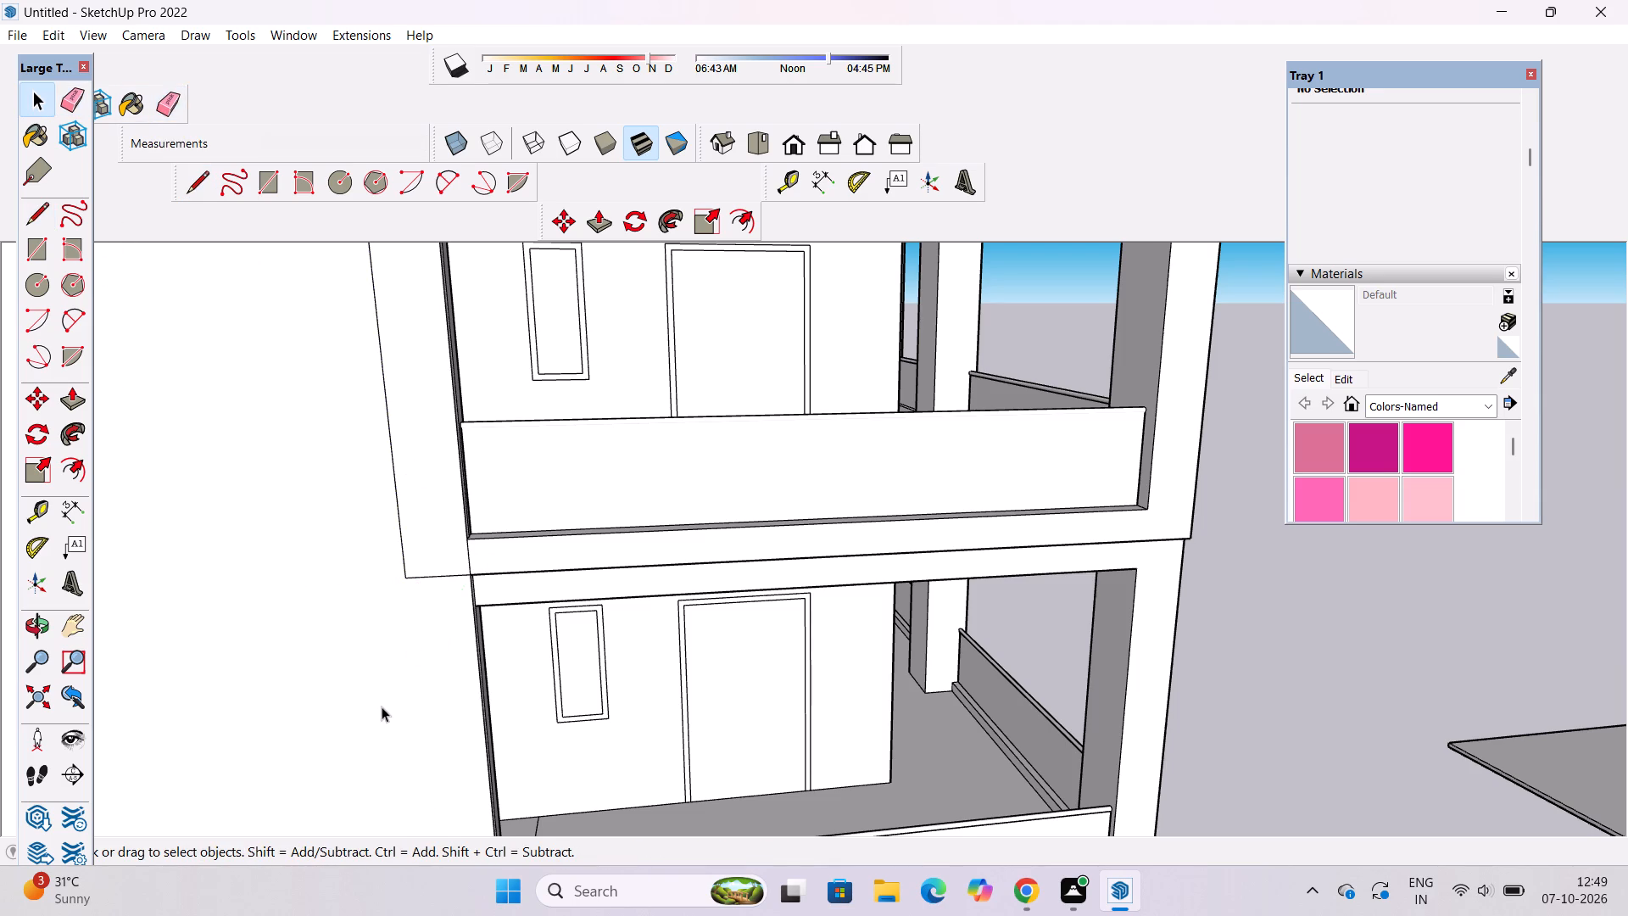
# Examine the three-sided outline on the blank wall and how it lines up with the balcony openings.
pyautogui.press('o')
pyautogui.scroll(-8, 378, 706)
pyautogui.keyDown('shift'); pyautogui.moveTo(459, 623); pyautogui.dragTo(493, 772); pyautogui.keyUp('shift')
pyautogui.moveTo(493, 774); pyautogui.dragTo(475, 717)
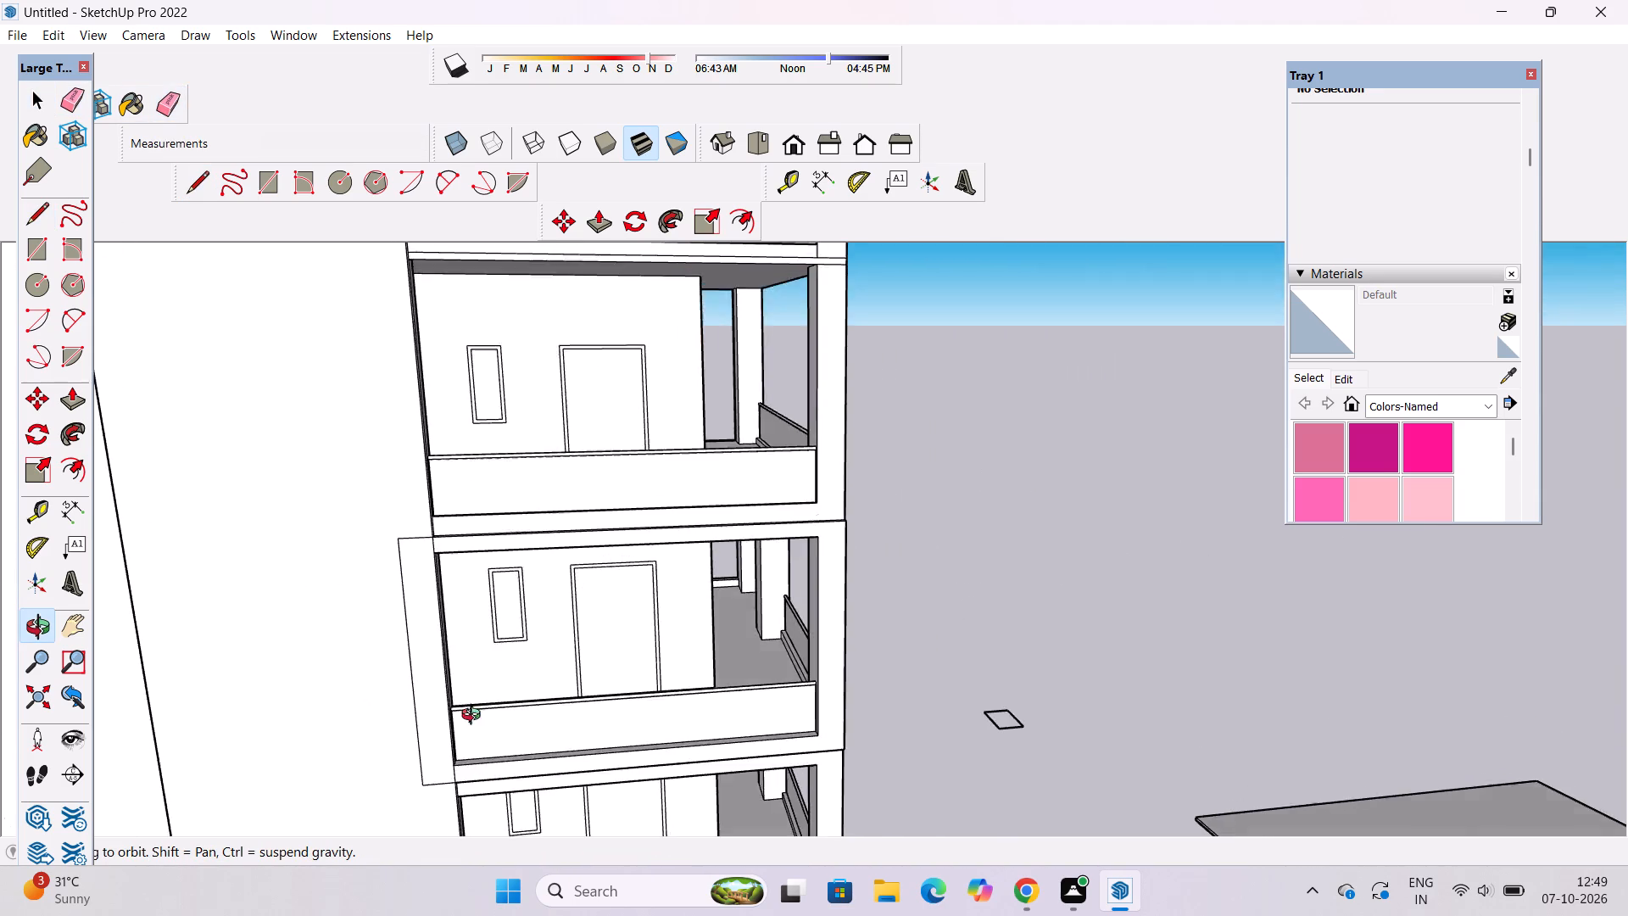
pyautogui.moveTo(475, 717); pyautogui.dragTo(444, 640)
pyautogui.scroll(-1, 439, 635)
pyautogui.keyDown('shift'); pyautogui.moveTo(438, 636); pyautogui.dragTo(436, 656); pyautogui.keyUp('shift')
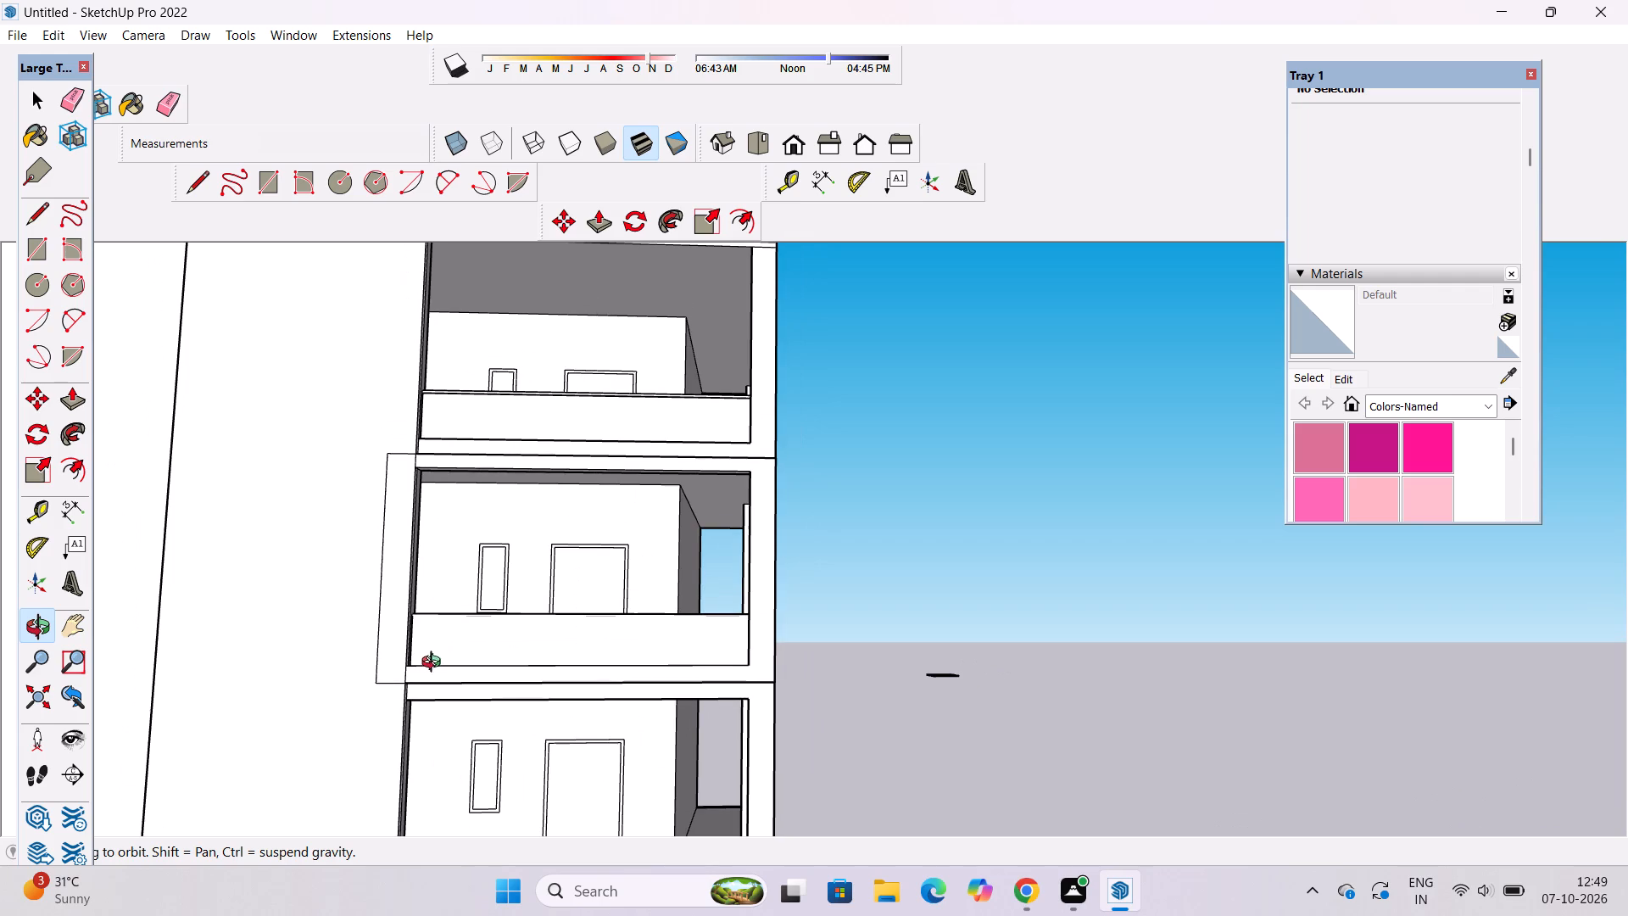
pyautogui.click(433, 686)
pyautogui.scroll(2, 416, 634)
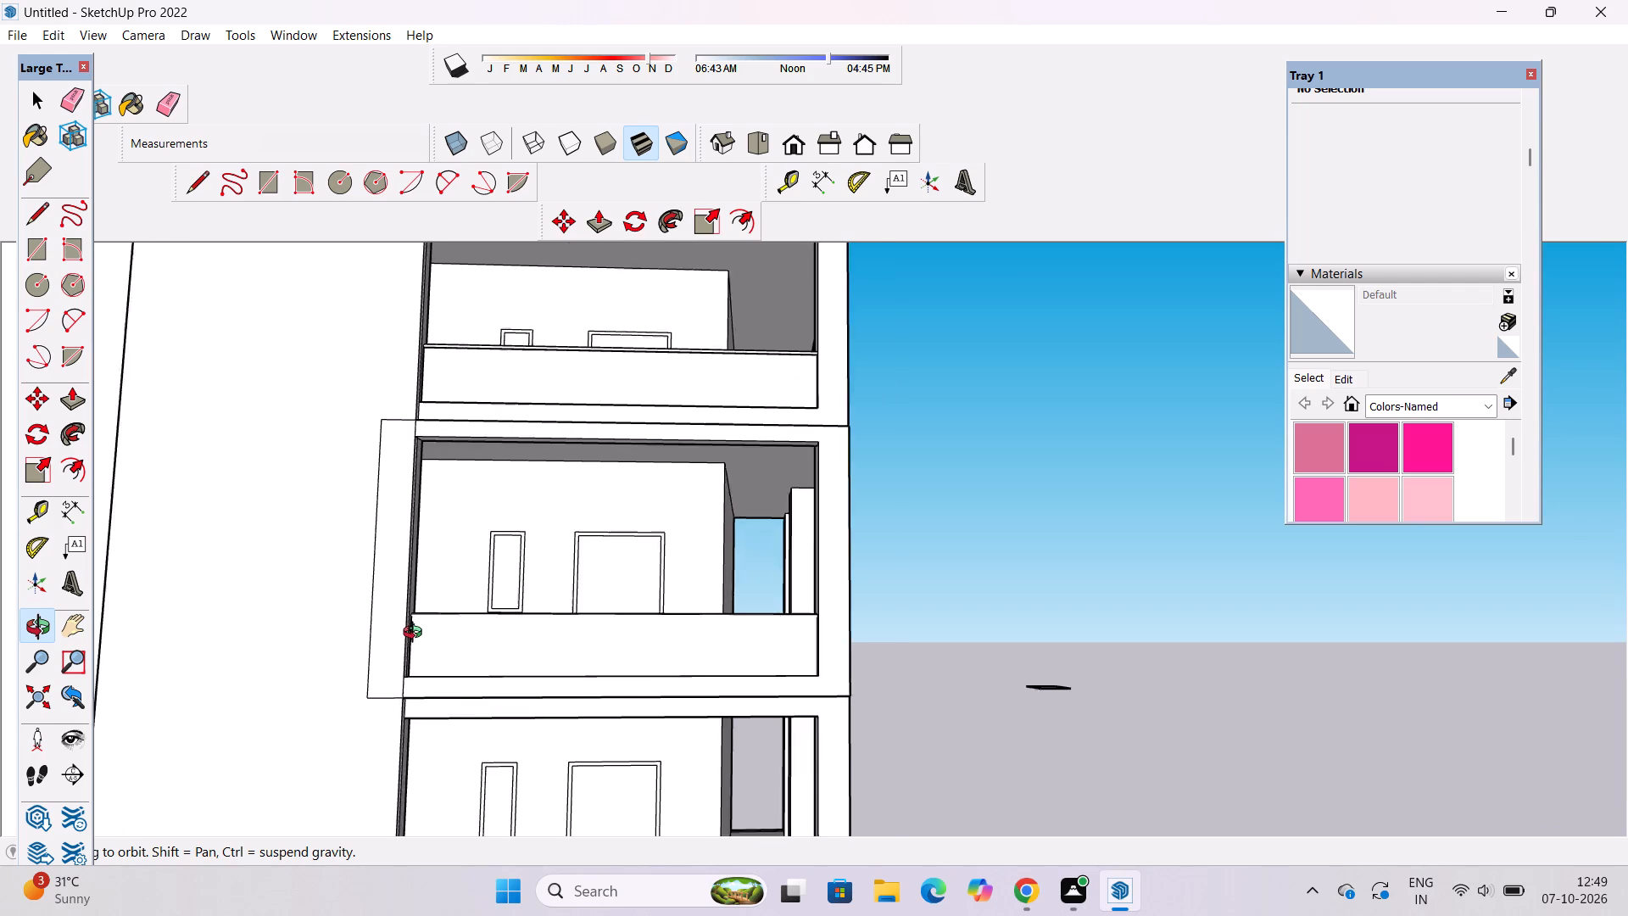
pyautogui.scroll(1, 416, 634)
pyautogui.scroll(-5, 416, 634)
pyautogui.moveTo(556, 566); pyautogui.dragTo(566, 601)
pyautogui.scroll(-3, 566, 604)
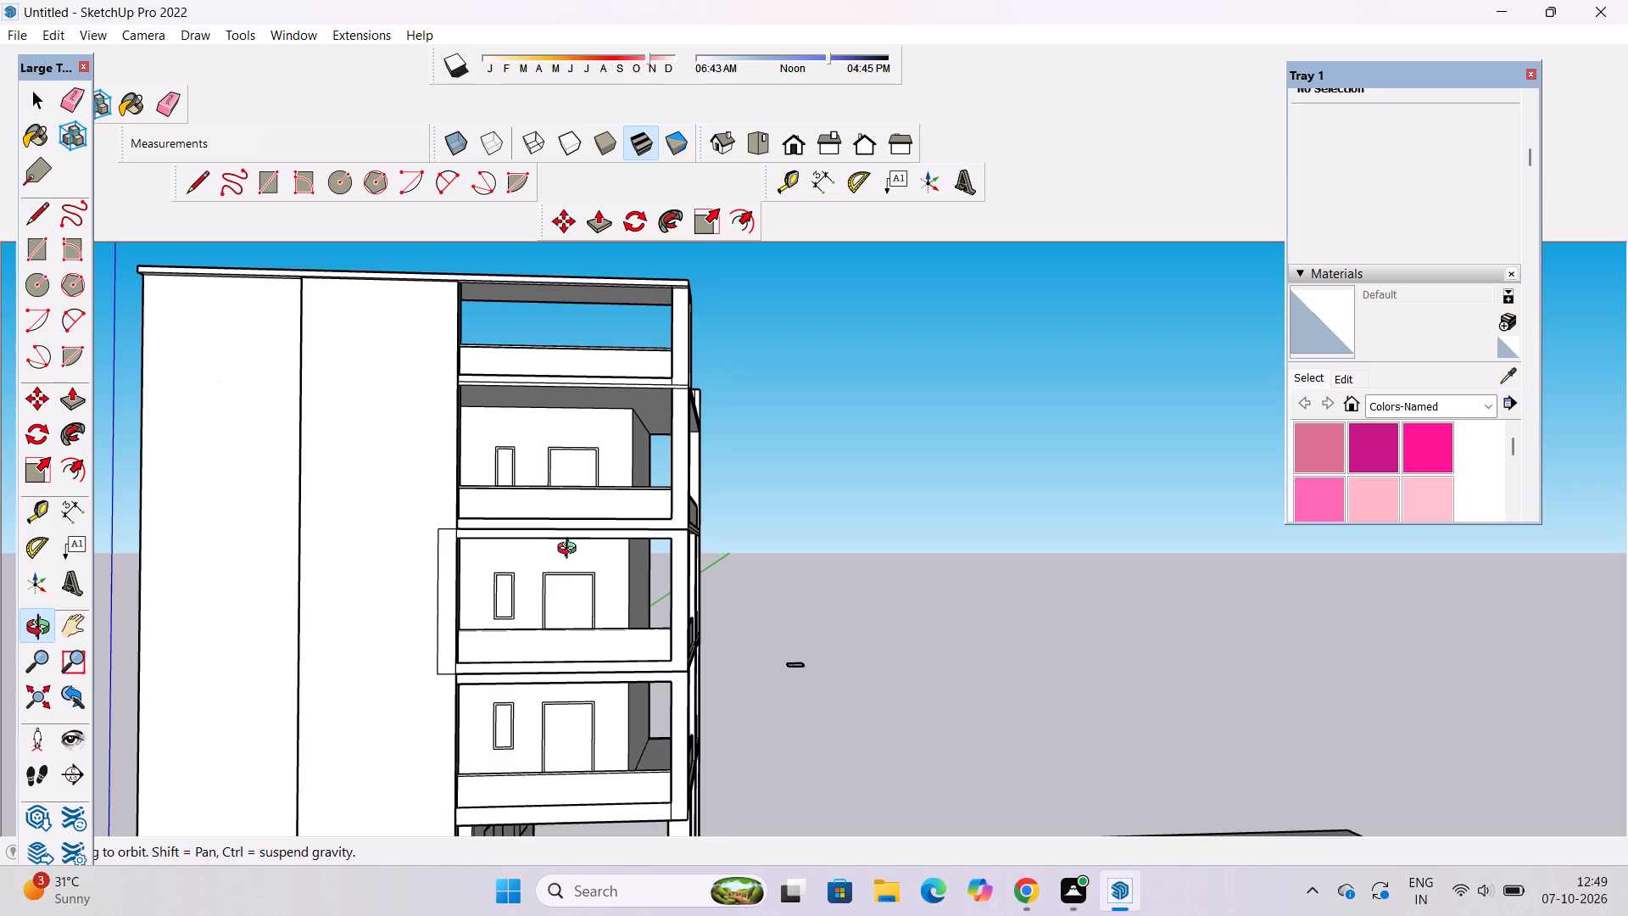
pyautogui.scroll(5, 468, 592)
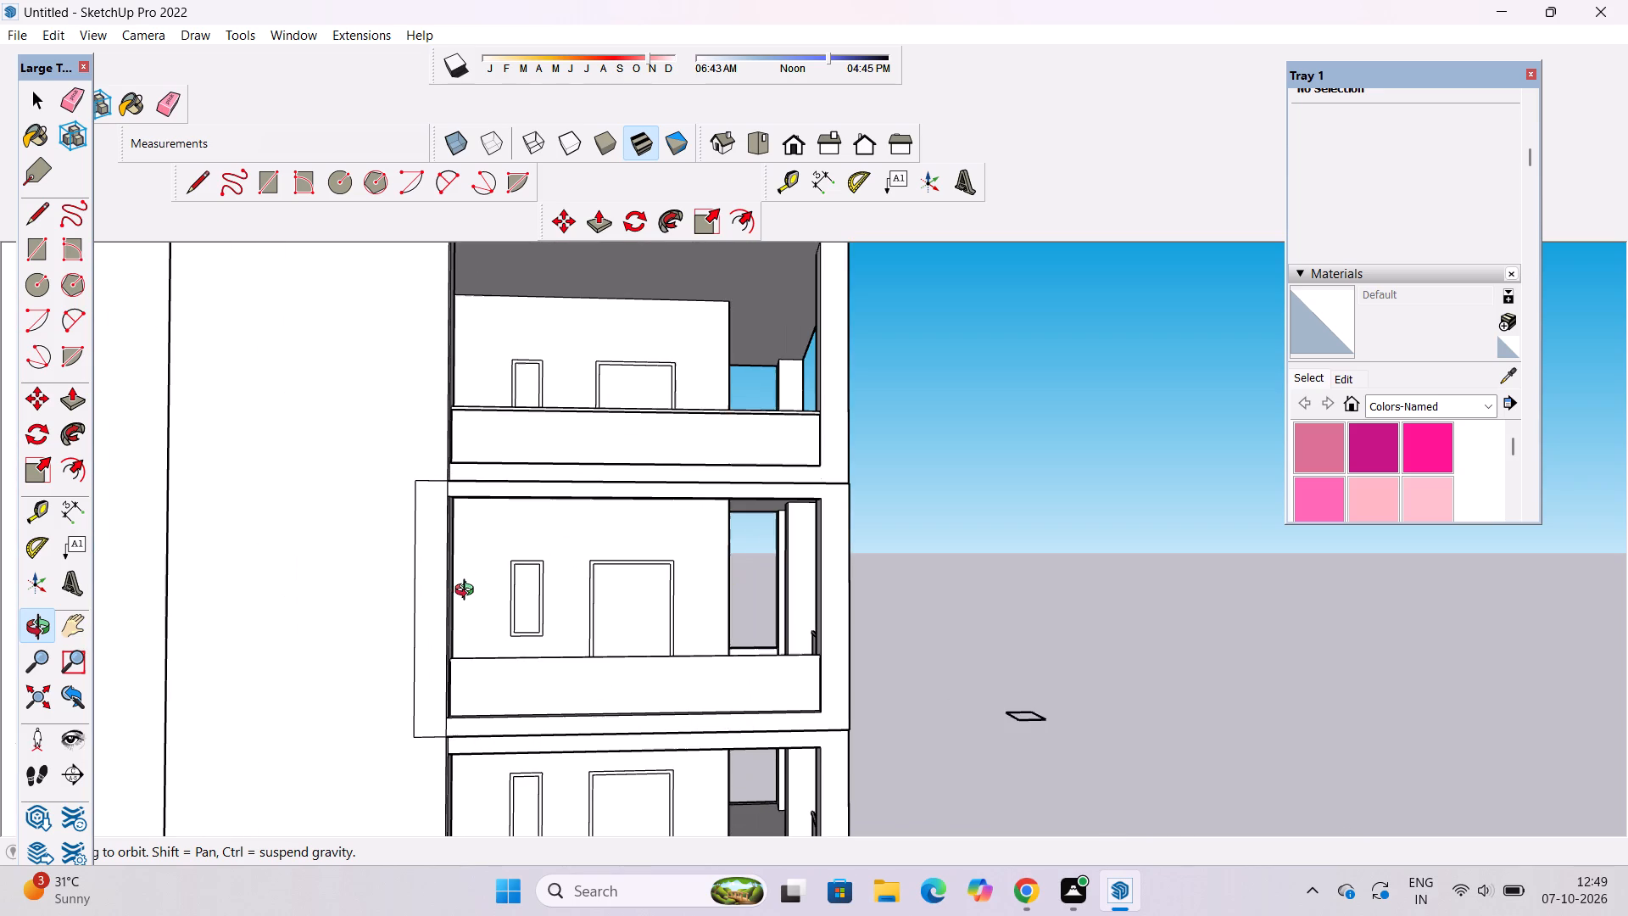
pyautogui.scroll(-4, 432, 595)
# Undo the recent work on the blank wall, back through the guide erasure, the three-sided outline and the vertical guide.
pyautogui.hotkey('ctrl', 'z')
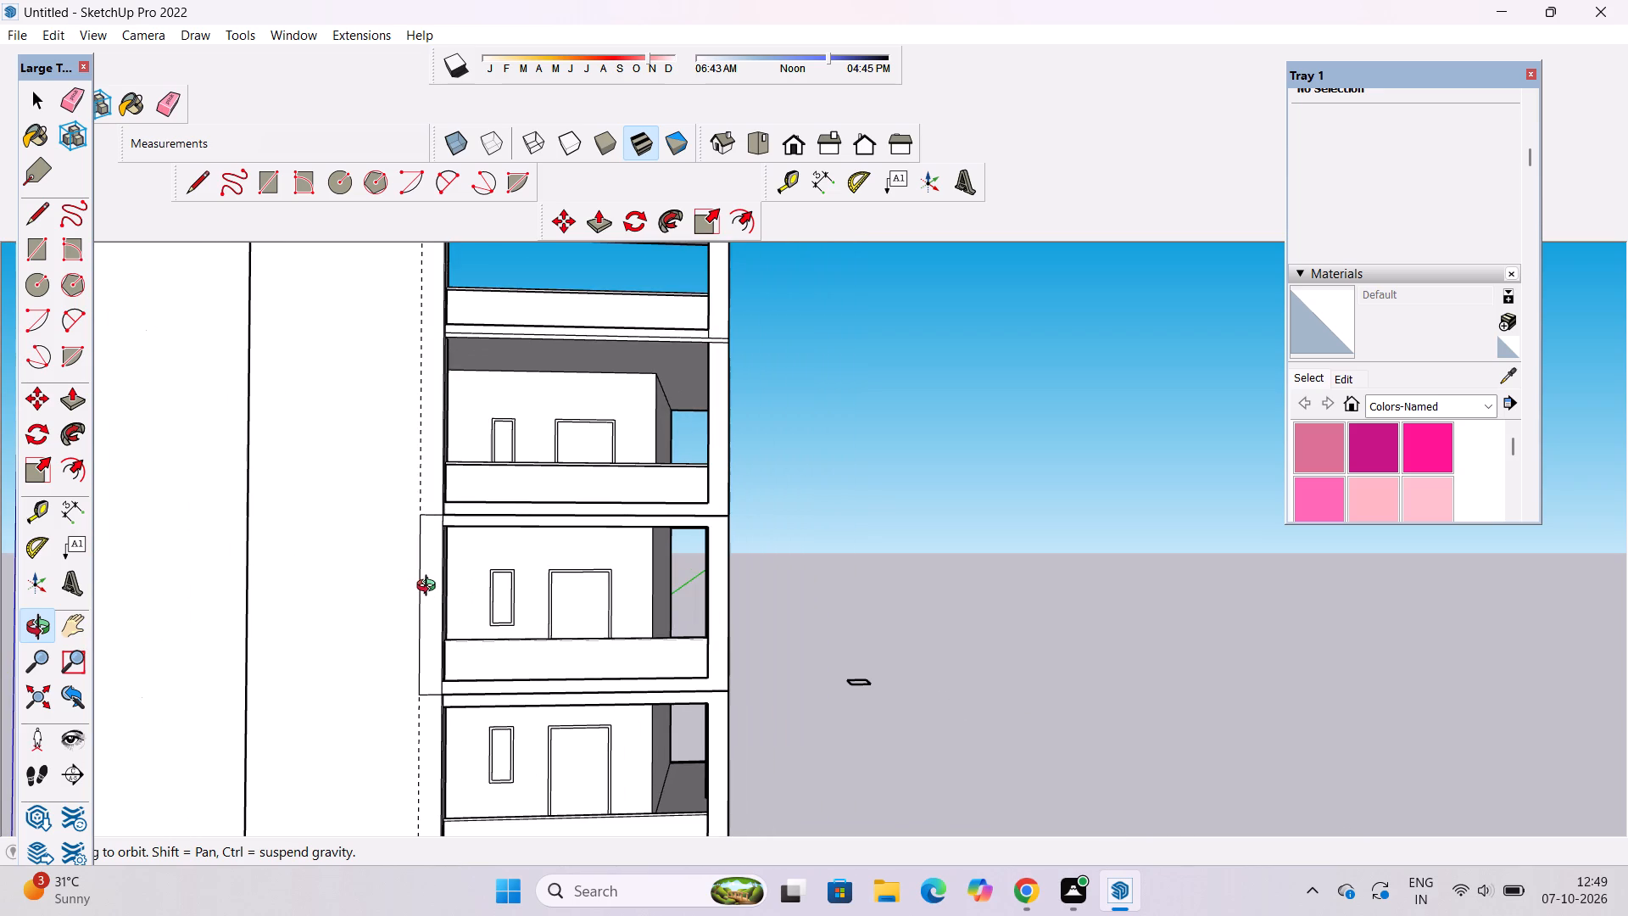
pyautogui.hotkey('ctrl', 'z')
pyautogui.hotkey('ctrl', 'z')
pyautogui.hotkey('ctrl', 'z')
pyautogui.hotkey('ctrl', 'z')
pyautogui.hotkey('ctrl', 'z')
# Inspect the blank wall's junction with the balcony openings and the side face of the column there.
pyautogui.scroll(-5, 454, 554)
pyautogui.moveTo(516, 511); pyautogui.dragTo(516, 533)
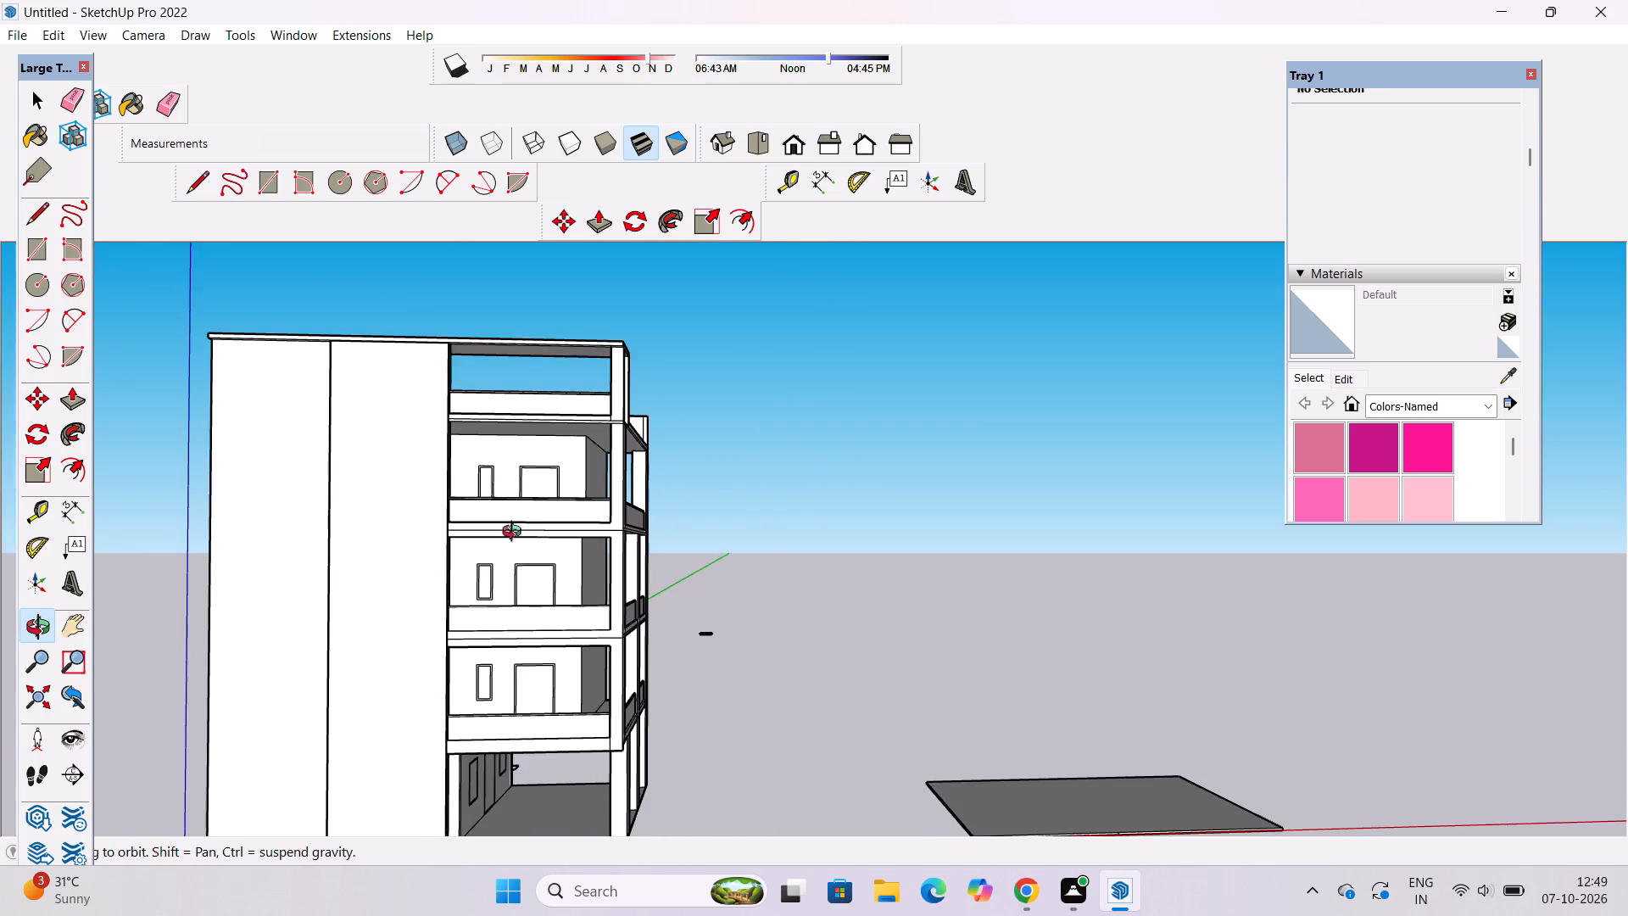
pyautogui.moveTo(516, 533); pyautogui.dragTo(516, 548)
pyautogui.scroll(9, 413, 598)
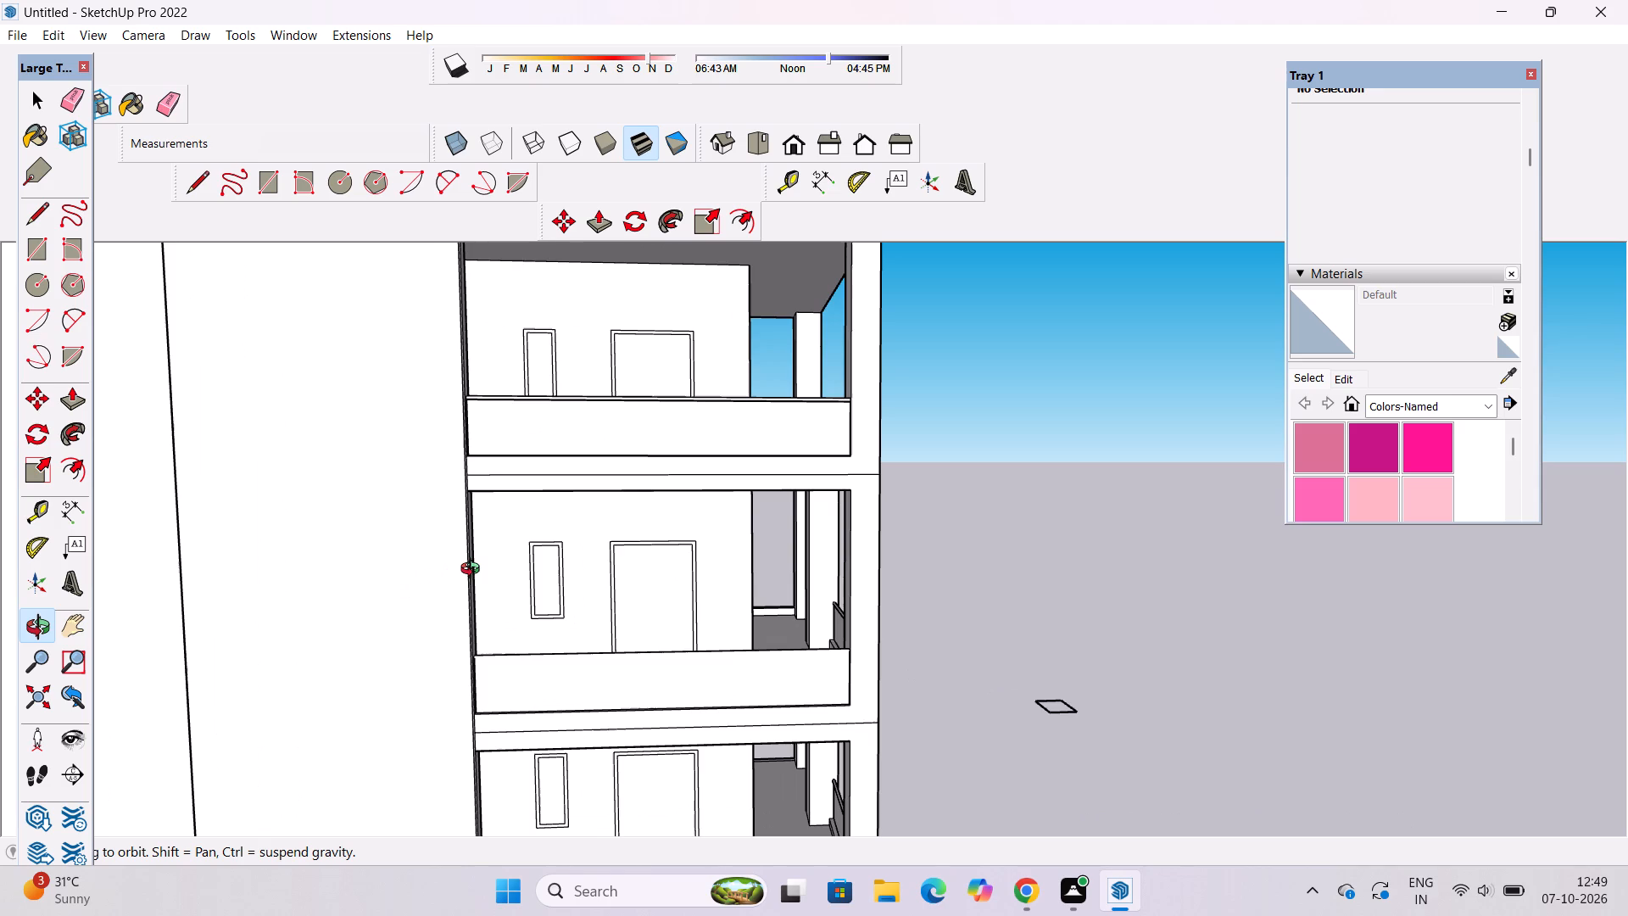
pyautogui.moveTo(497, 578); pyautogui.dragTo(318, 612)
pyautogui.scroll(8, 449, 576)
pyautogui.moveTo(416, 608); pyautogui.dragTo(388, 615)
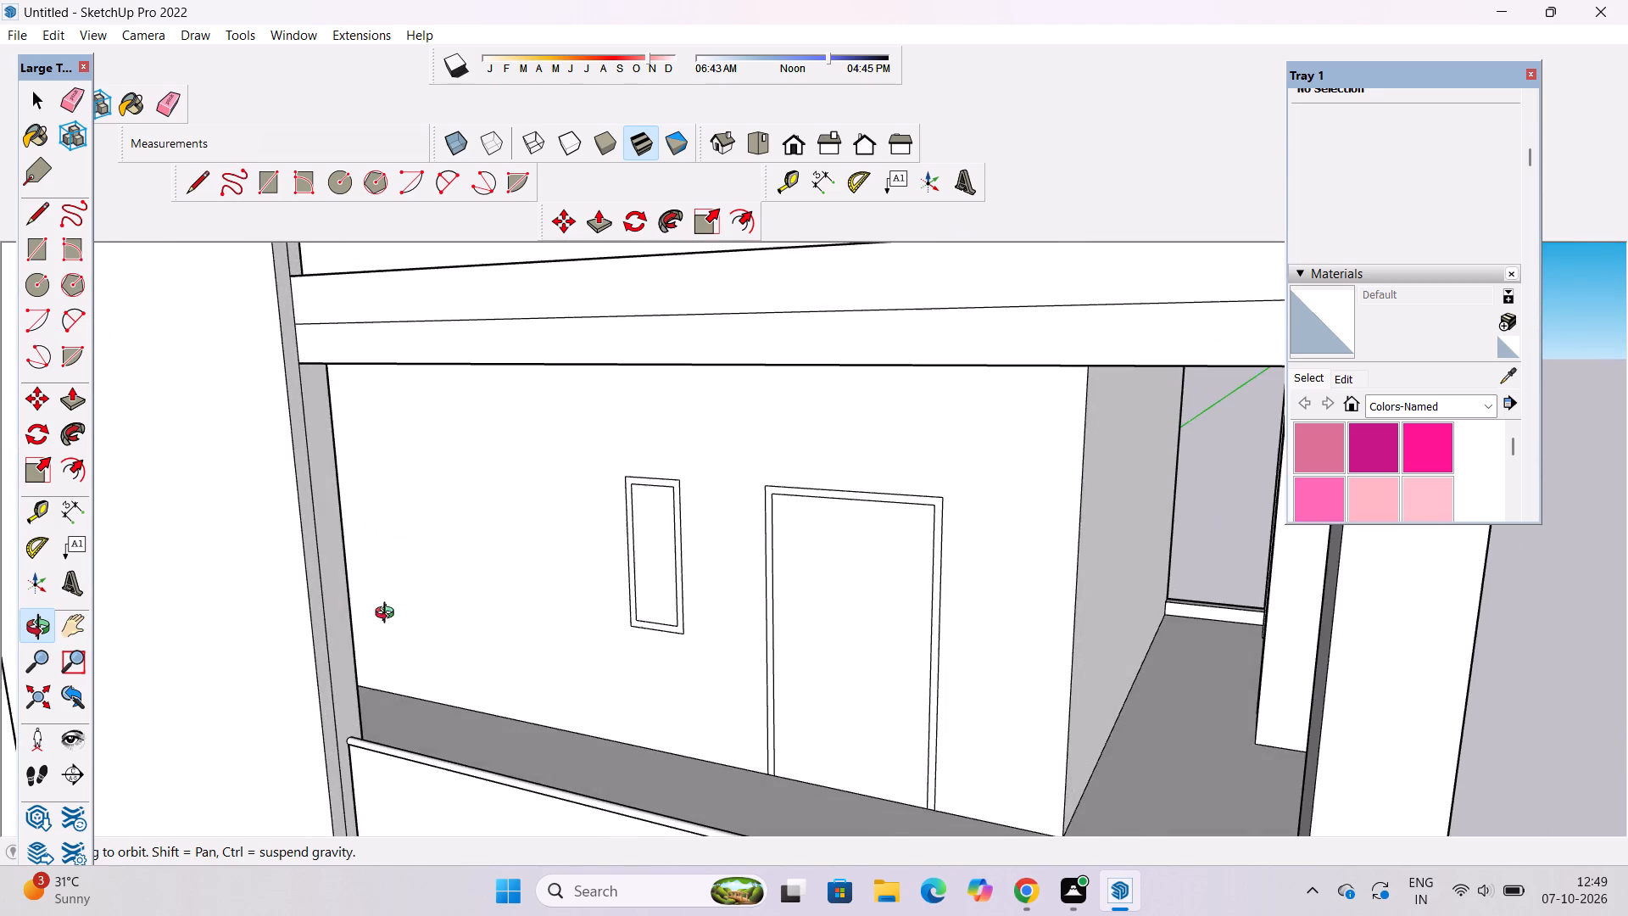
pyautogui.keyDown('shift'); pyautogui.moveTo(388, 615); pyautogui.dragTo(442, 662); pyautogui.keyUp('shift')
pyautogui.keyDown('shift'); pyautogui.scroll(4, 442, 665); pyautogui.keyUp('shift')
pyautogui.scroll(-5, 432, 578)
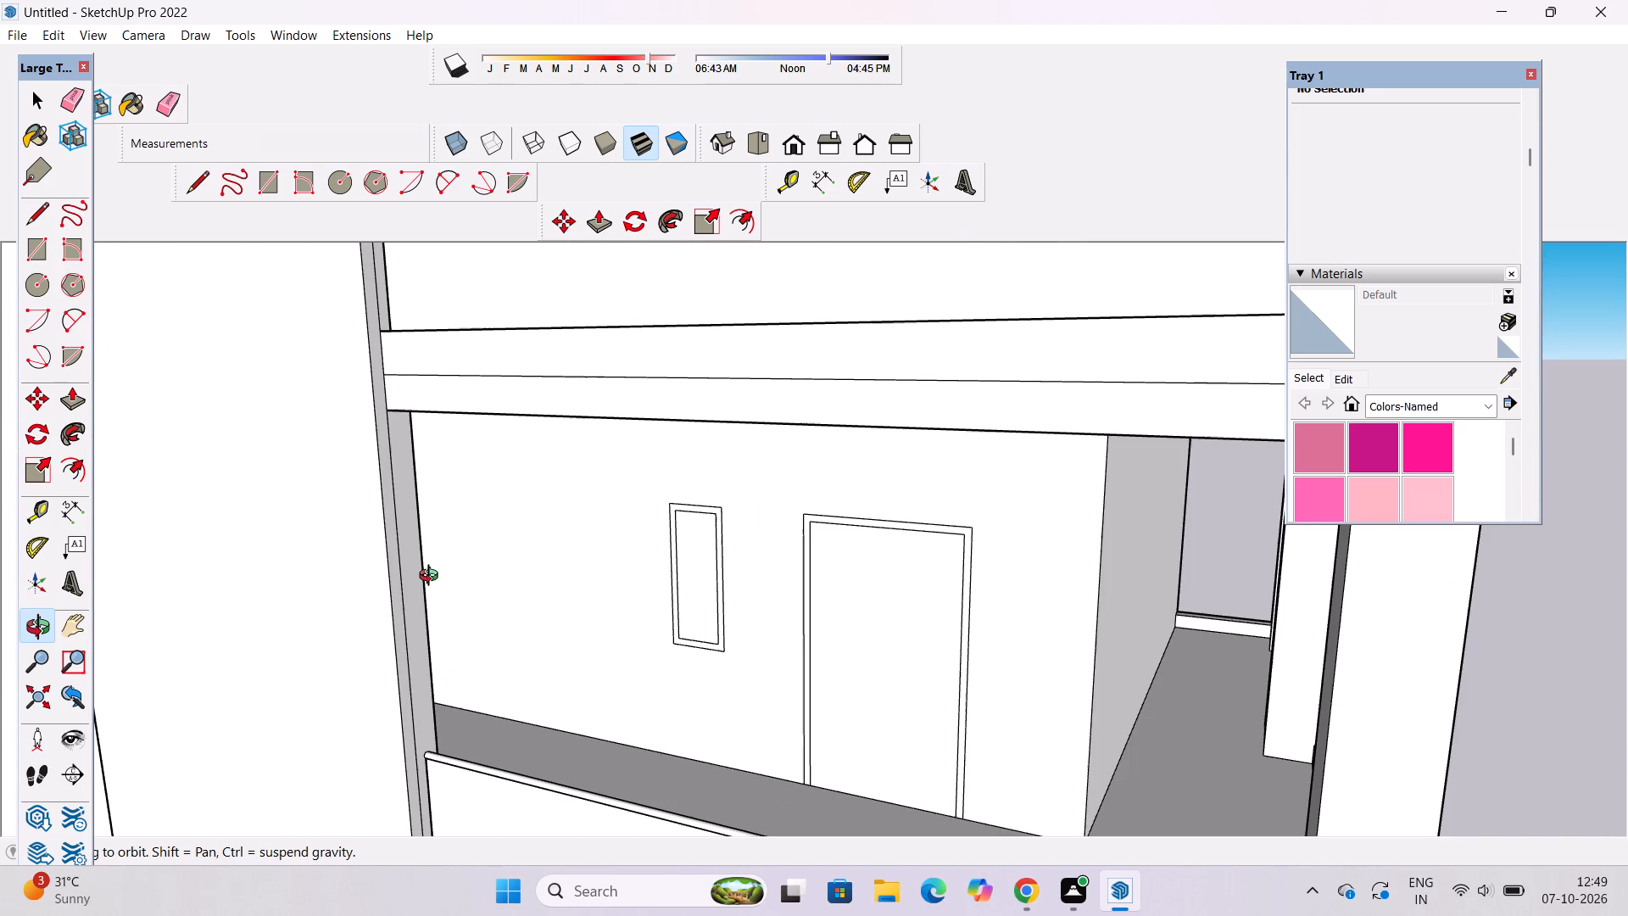
pyautogui.scroll(-4, 427, 584)
pyautogui.moveTo(399, 684); pyautogui.dragTo(419, 677)
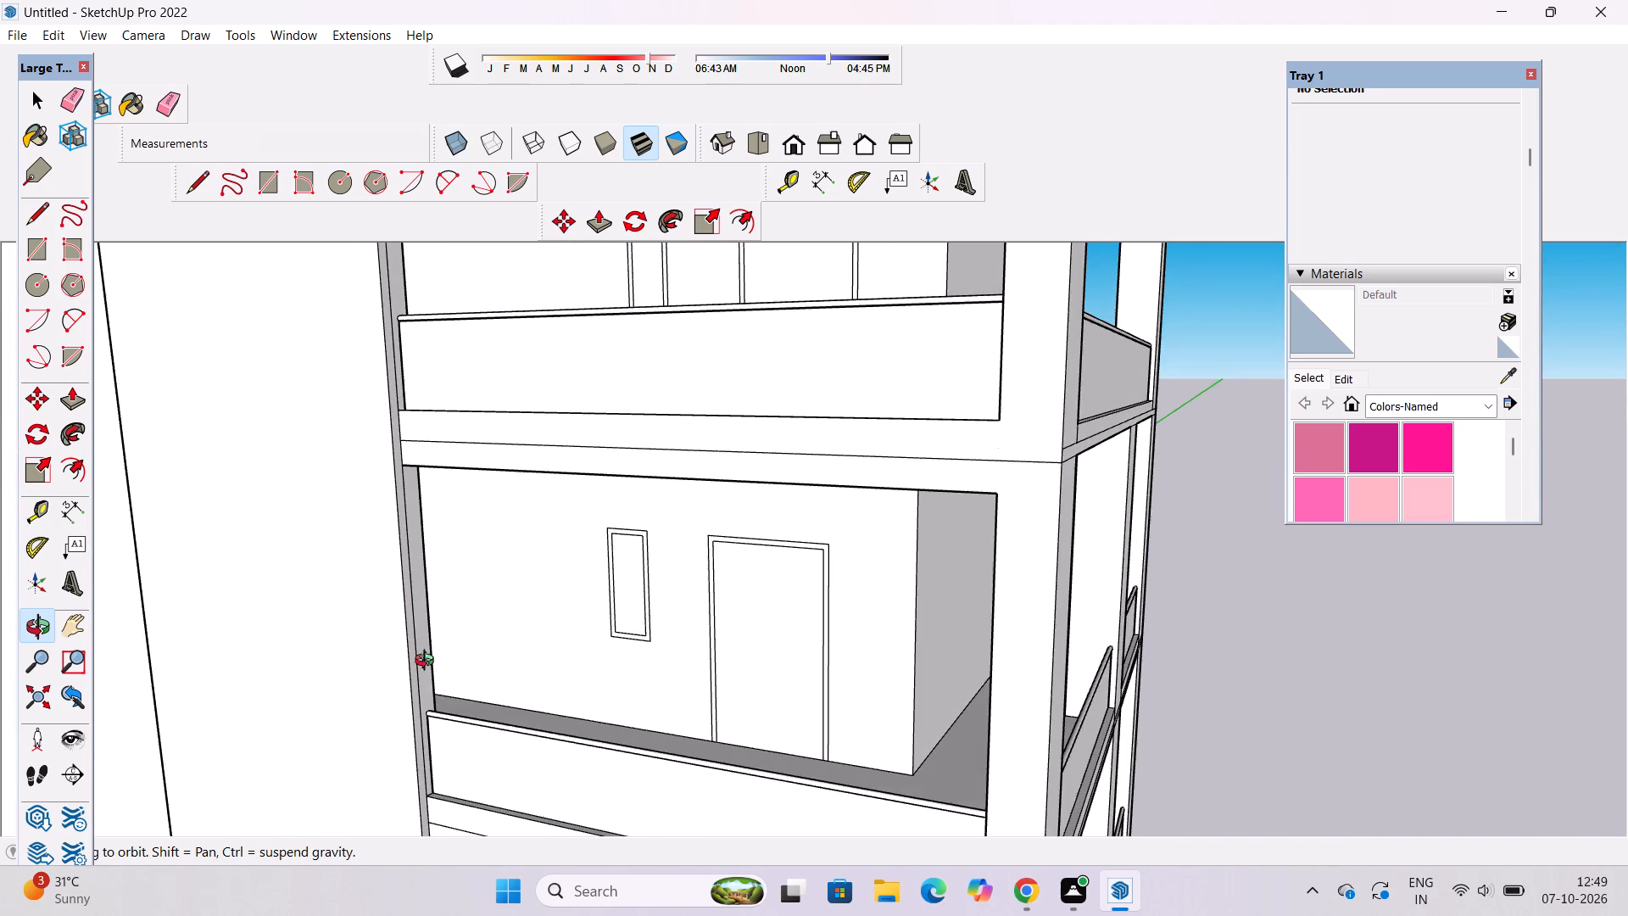
pyautogui.moveTo(428, 662); pyautogui.dragTo(387, 622)
pyautogui.scroll(4, 383, 611)
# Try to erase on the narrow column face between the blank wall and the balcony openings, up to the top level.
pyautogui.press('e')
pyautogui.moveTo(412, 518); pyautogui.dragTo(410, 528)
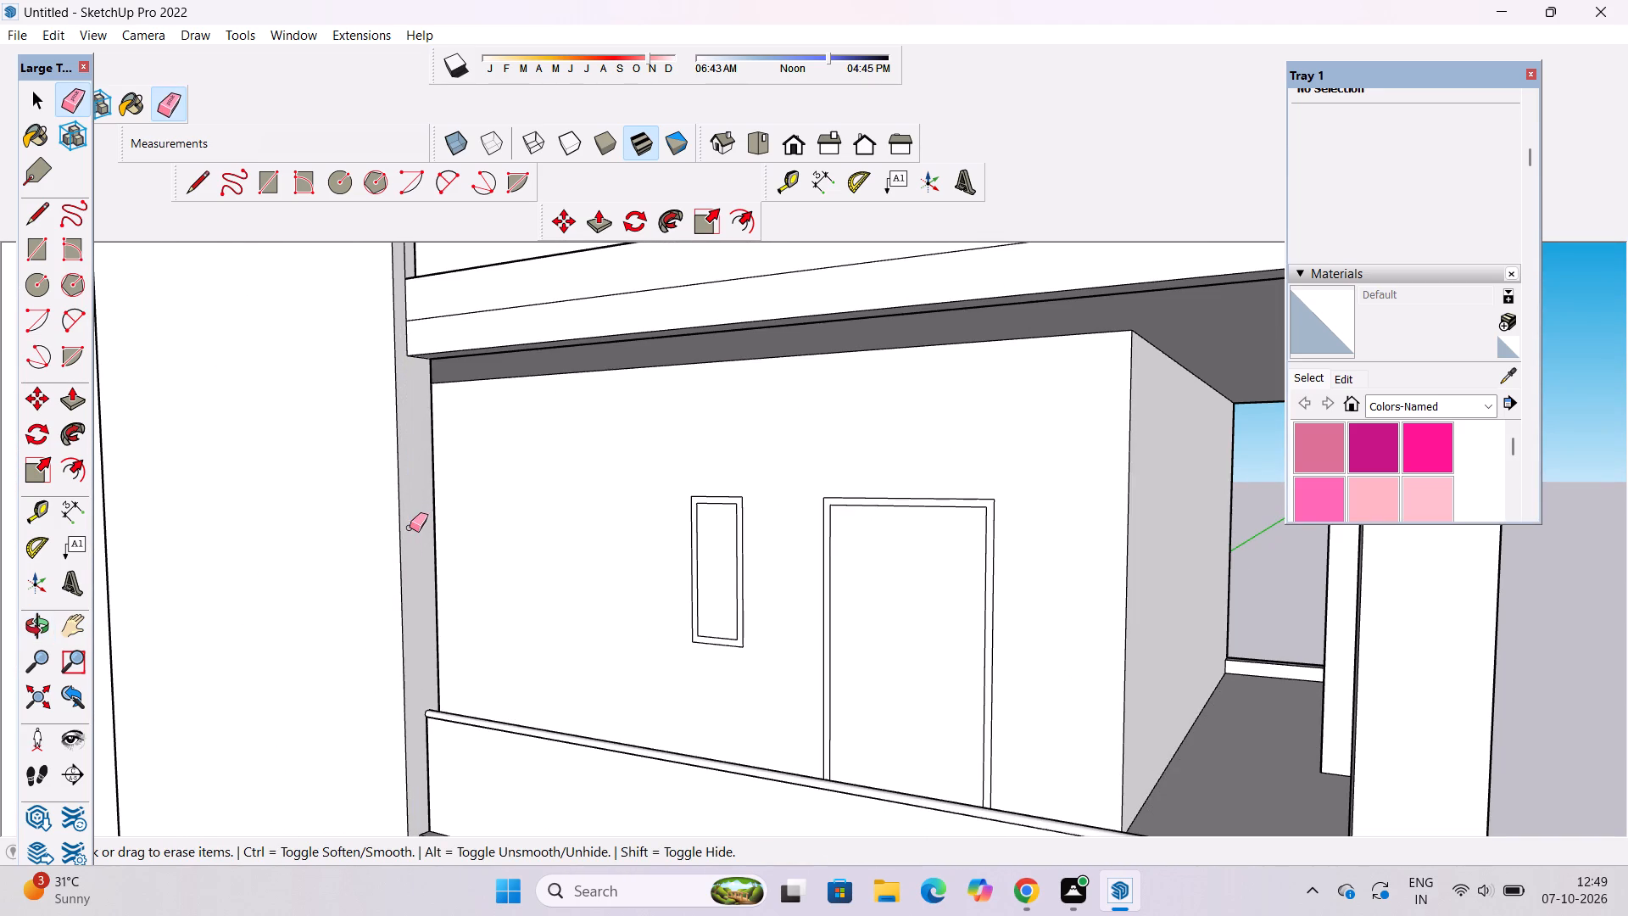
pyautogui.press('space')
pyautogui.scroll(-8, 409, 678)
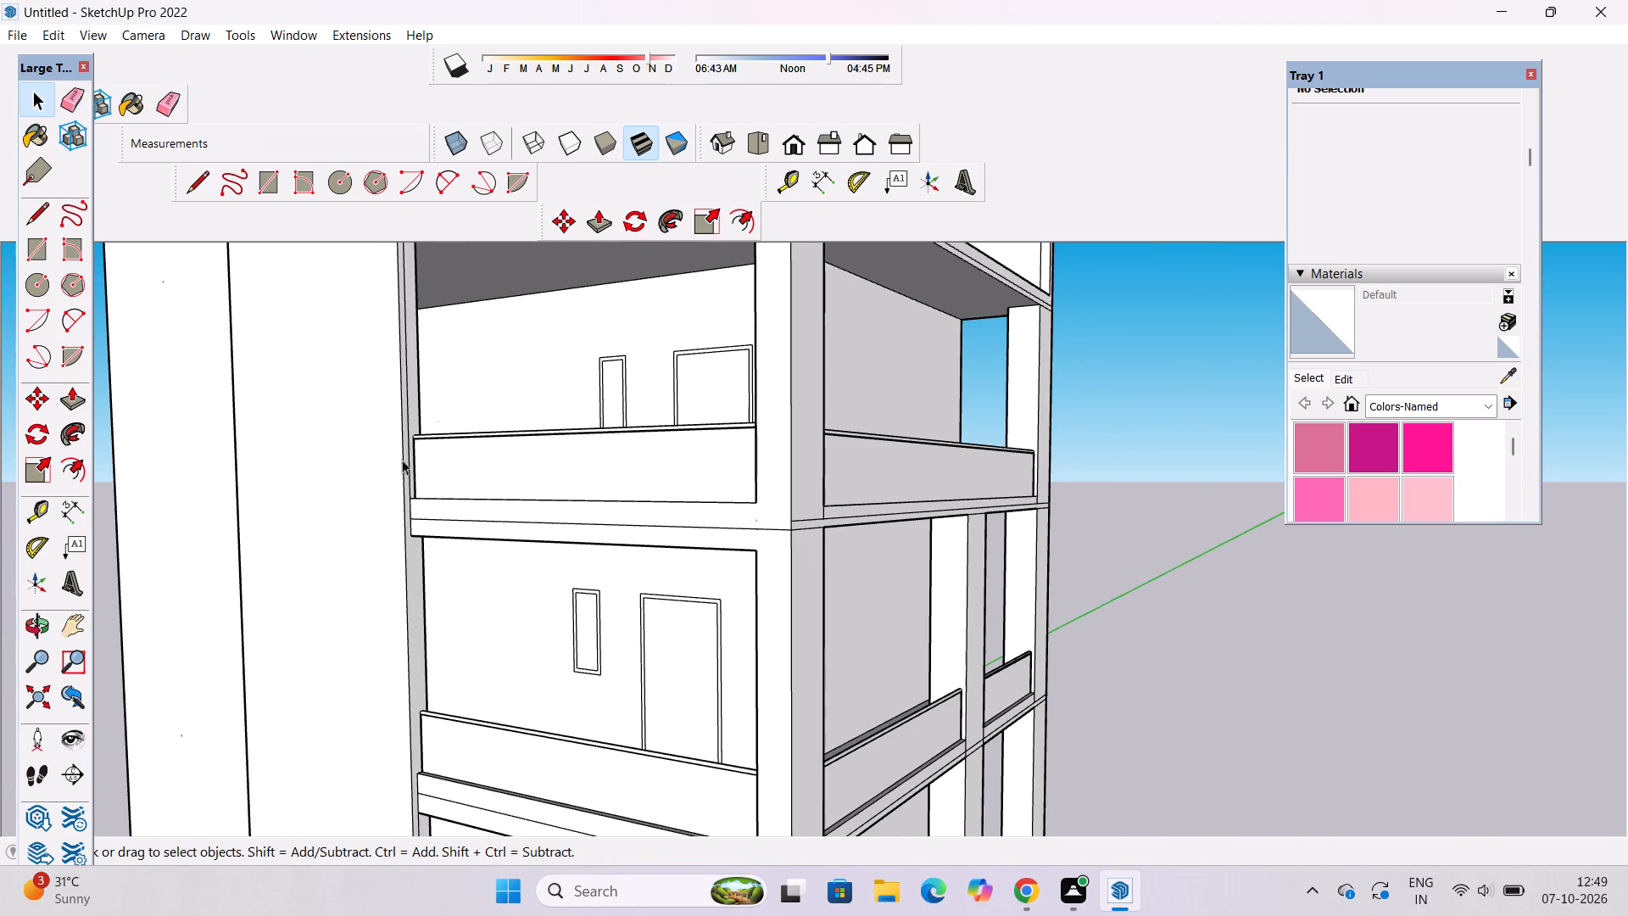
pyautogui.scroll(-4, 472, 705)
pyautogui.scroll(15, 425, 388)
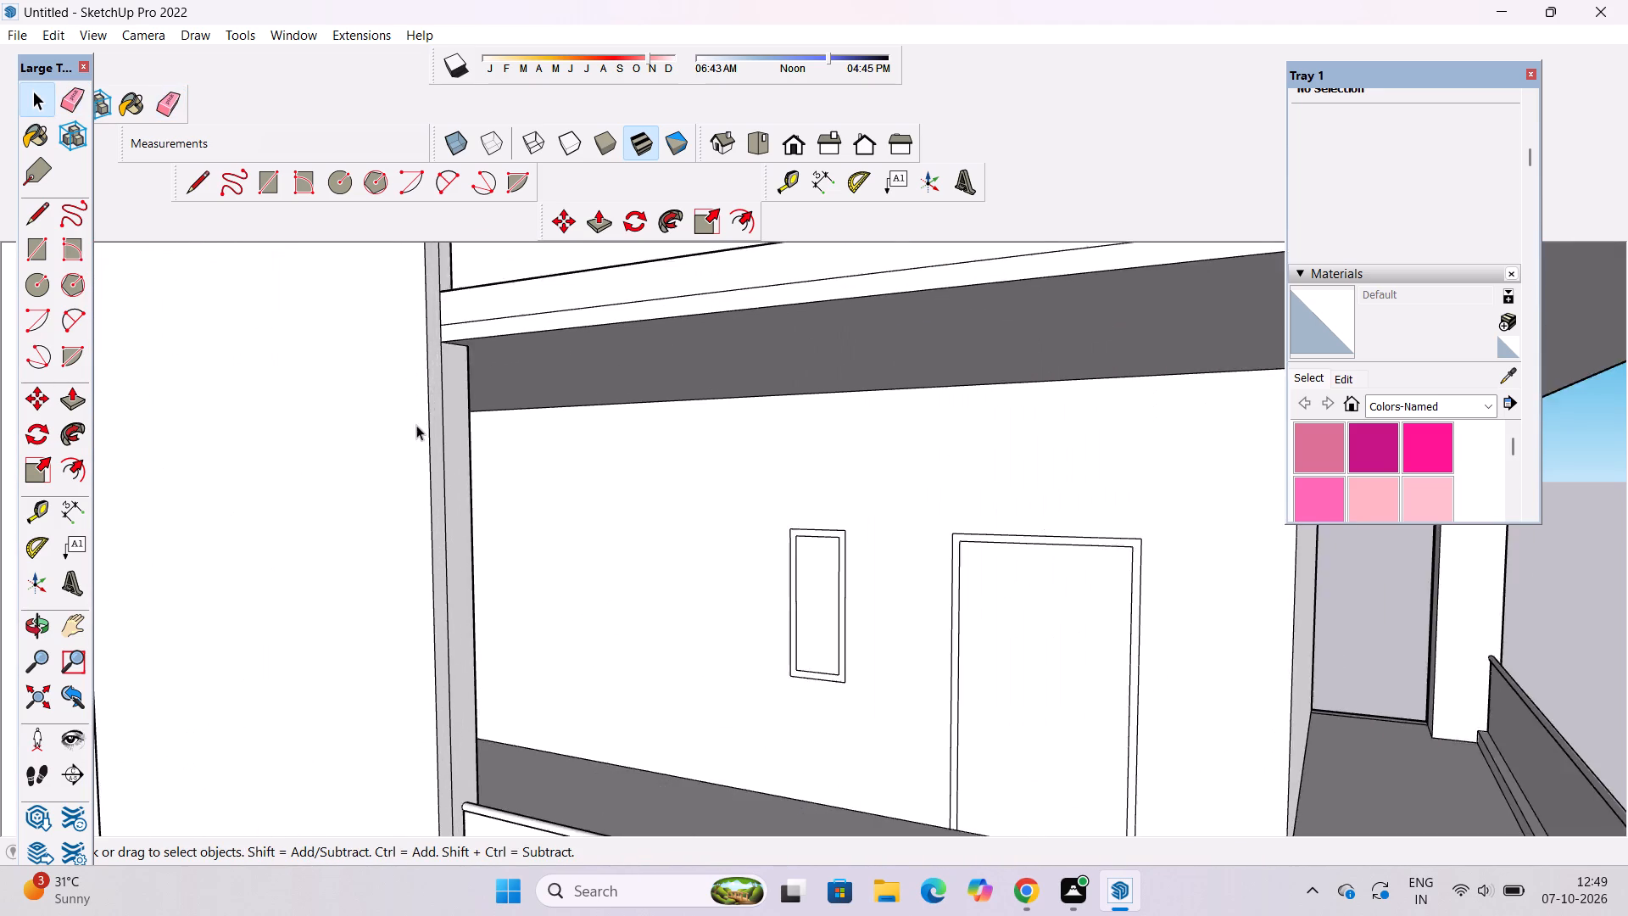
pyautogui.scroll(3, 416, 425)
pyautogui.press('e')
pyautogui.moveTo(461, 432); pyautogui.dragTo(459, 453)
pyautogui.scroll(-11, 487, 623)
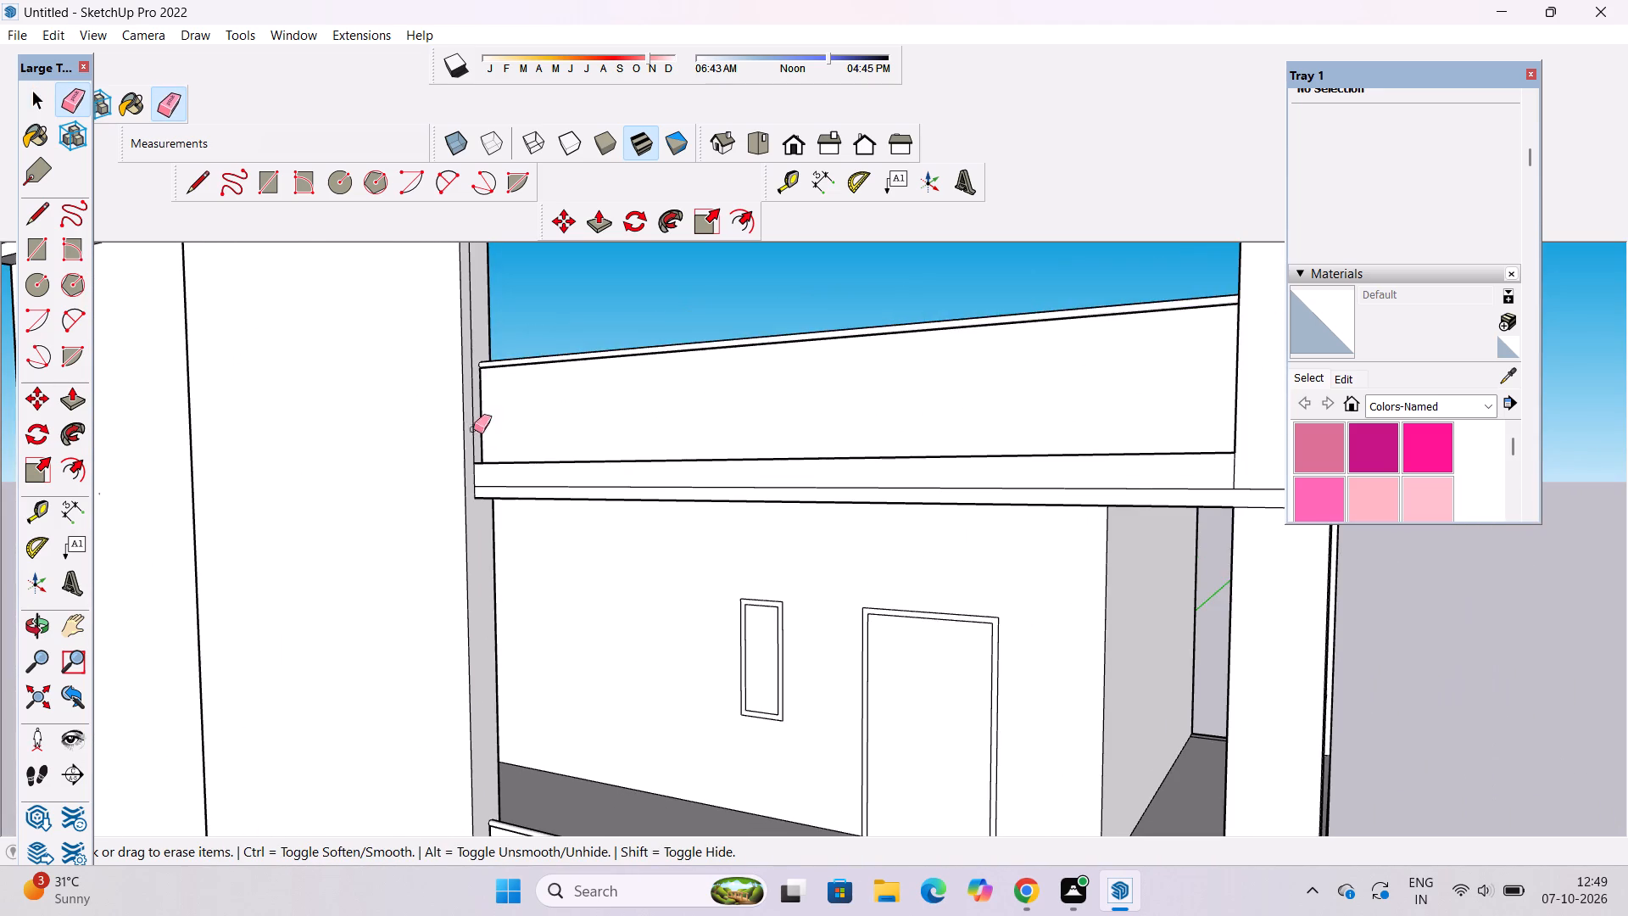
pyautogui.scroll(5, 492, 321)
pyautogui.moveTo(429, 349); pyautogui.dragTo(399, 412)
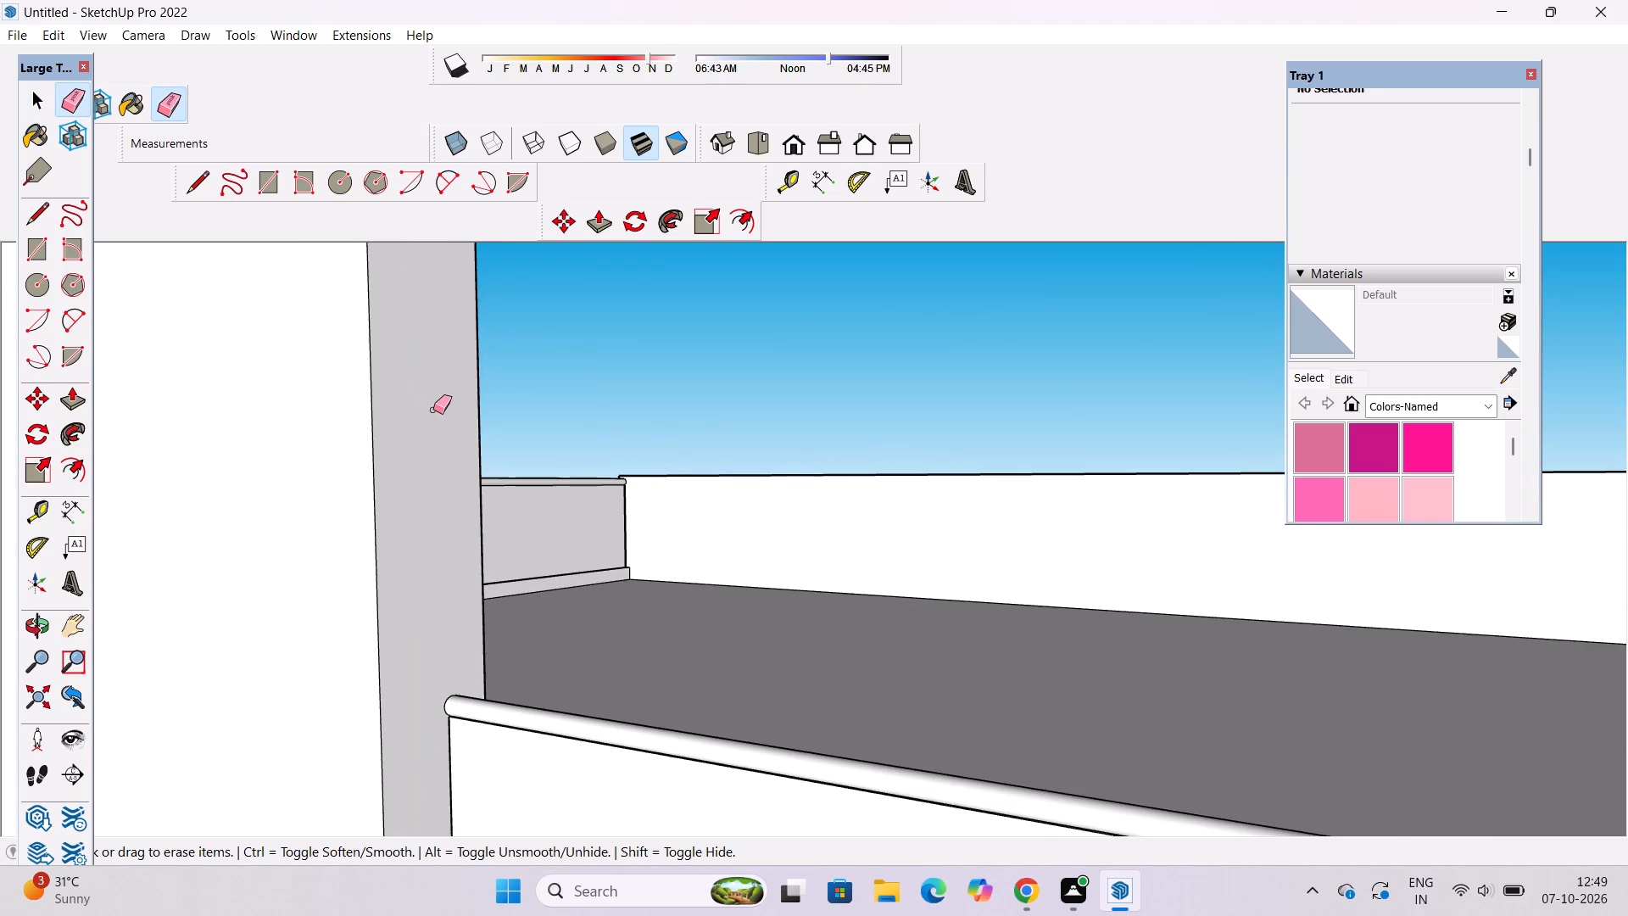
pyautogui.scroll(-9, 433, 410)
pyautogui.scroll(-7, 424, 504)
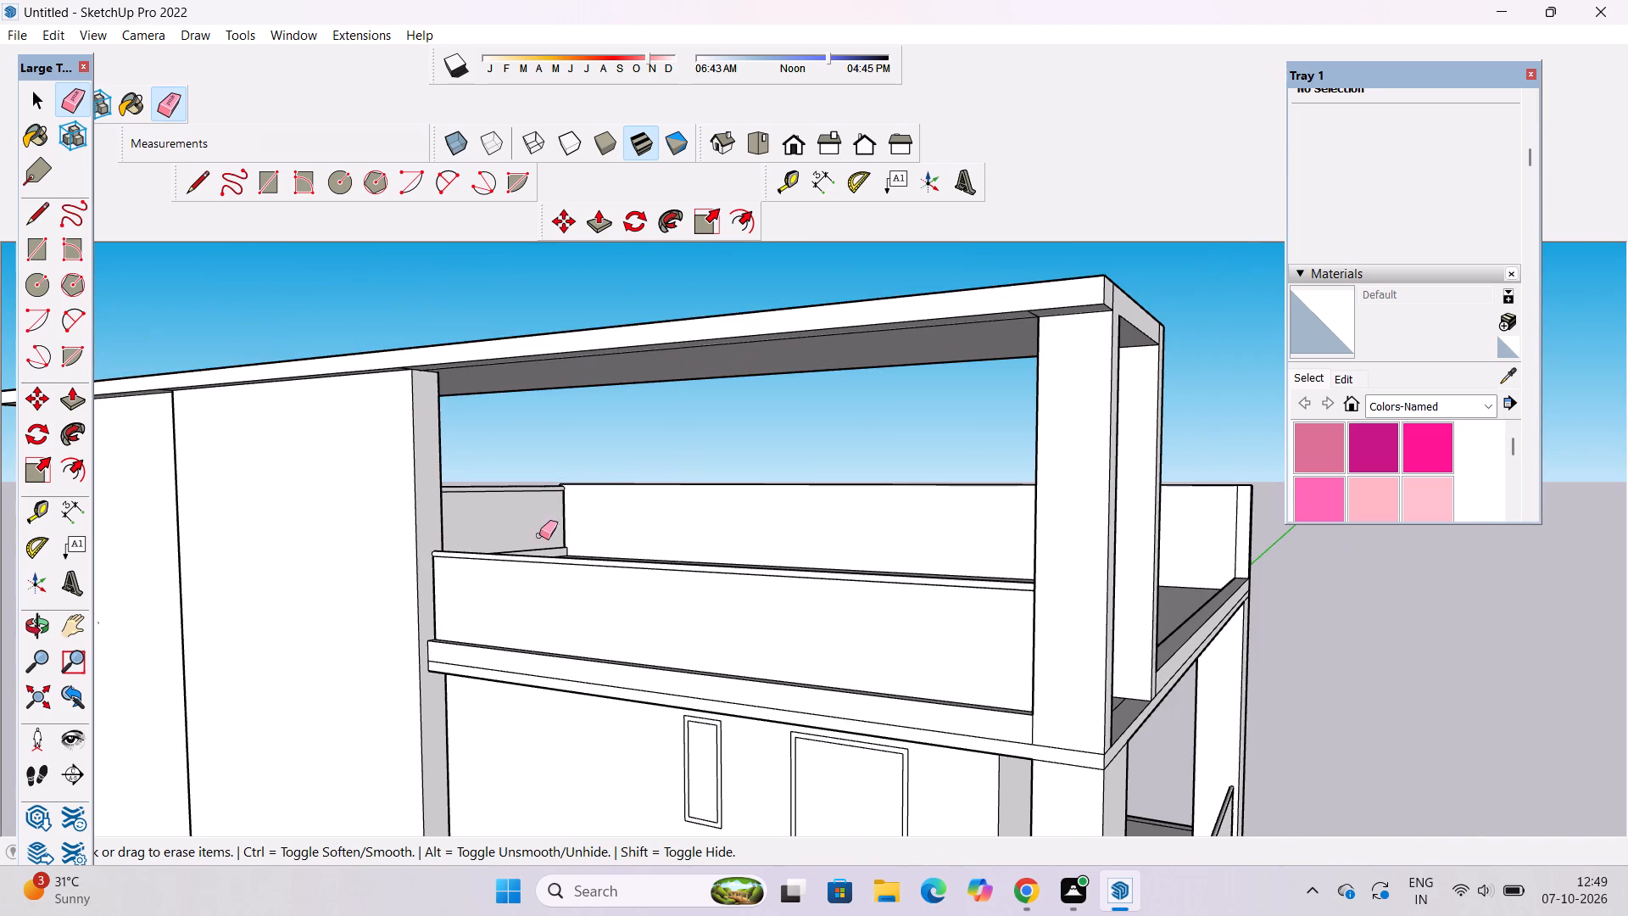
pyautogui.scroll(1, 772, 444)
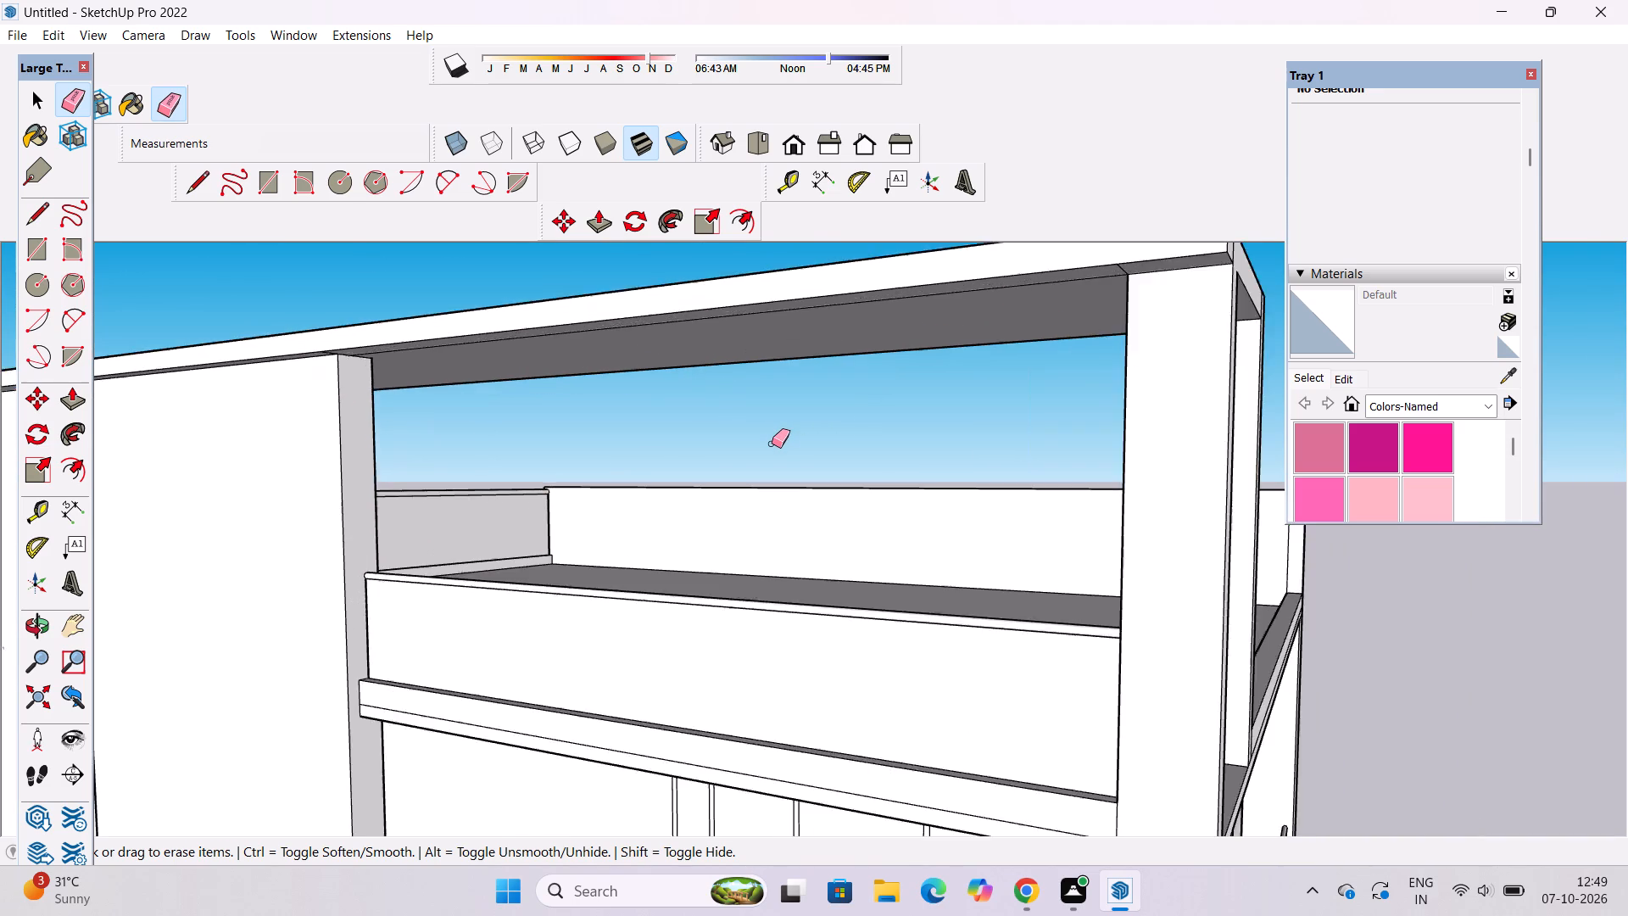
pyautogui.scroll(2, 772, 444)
# Push/Pull the floor-edge strip between the corner column and the adjacent column of the open terrace by 2'.
pyautogui.press('o')
pyautogui.scroll(-6, 572, 411)
pyautogui.moveTo(543, 523); pyautogui.dragTo(722, 544)
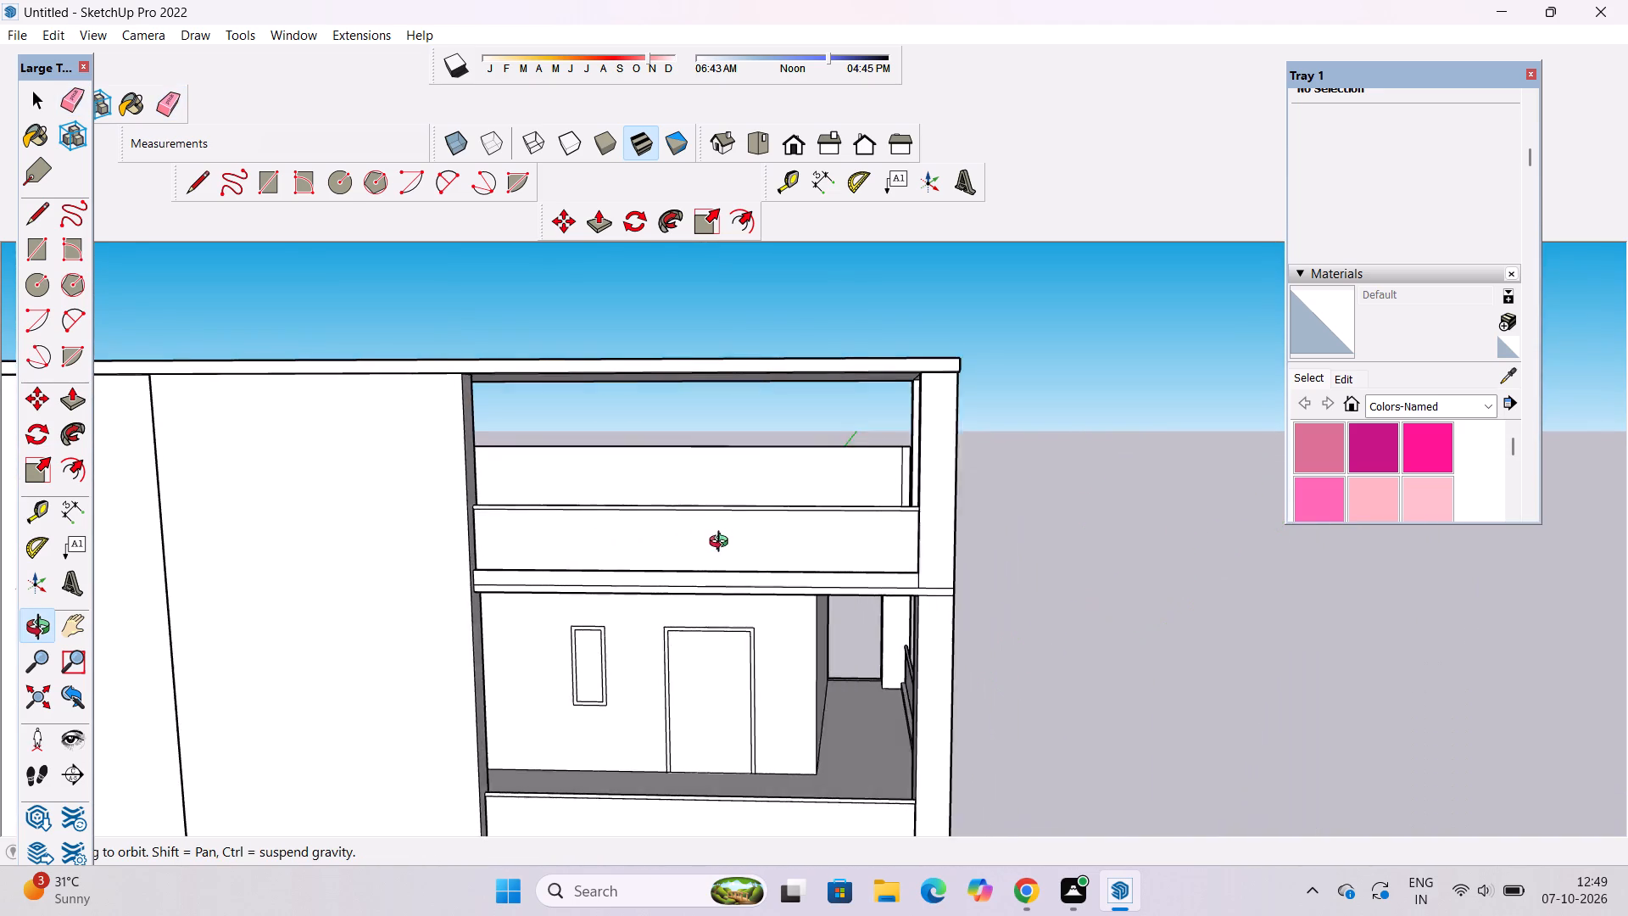
pyautogui.moveTo(722, 544); pyautogui.dragTo(459, 612)
pyautogui.moveTo(673, 617); pyautogui.dragTo(514, 668)
pyautogui.scroll(3, 662, 667)
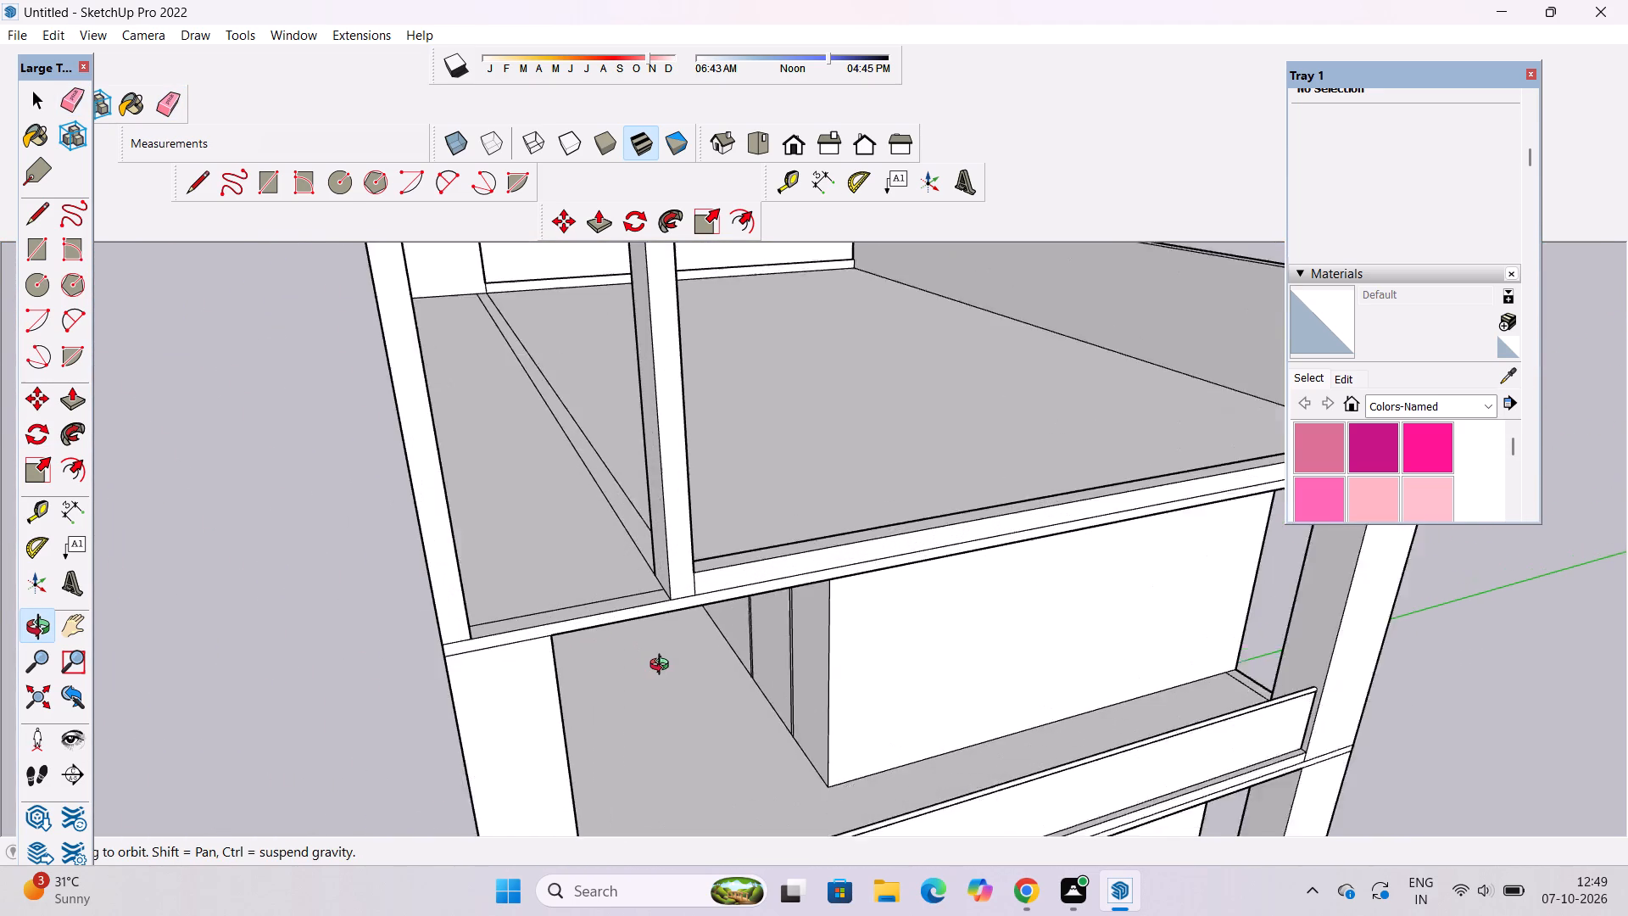
pyautogui.scroll(2, 663, 667)
pyautogui.moveTo(678, 681); pyautogui.dragTo(564, 718)
pyautogui.keyDown('shift'); pyautogui.moveTo(562, 712); pyautogui.dragTo(765, 723); pyautogui.keyUp('shift')
pyautogui.scroll(3, 638, 720)
pyautogui.keyDown('shift'); pyautogui.moveTo(630, 691); pyautogui.dragTo(630, 677); pyautogui.keyUp('shift')
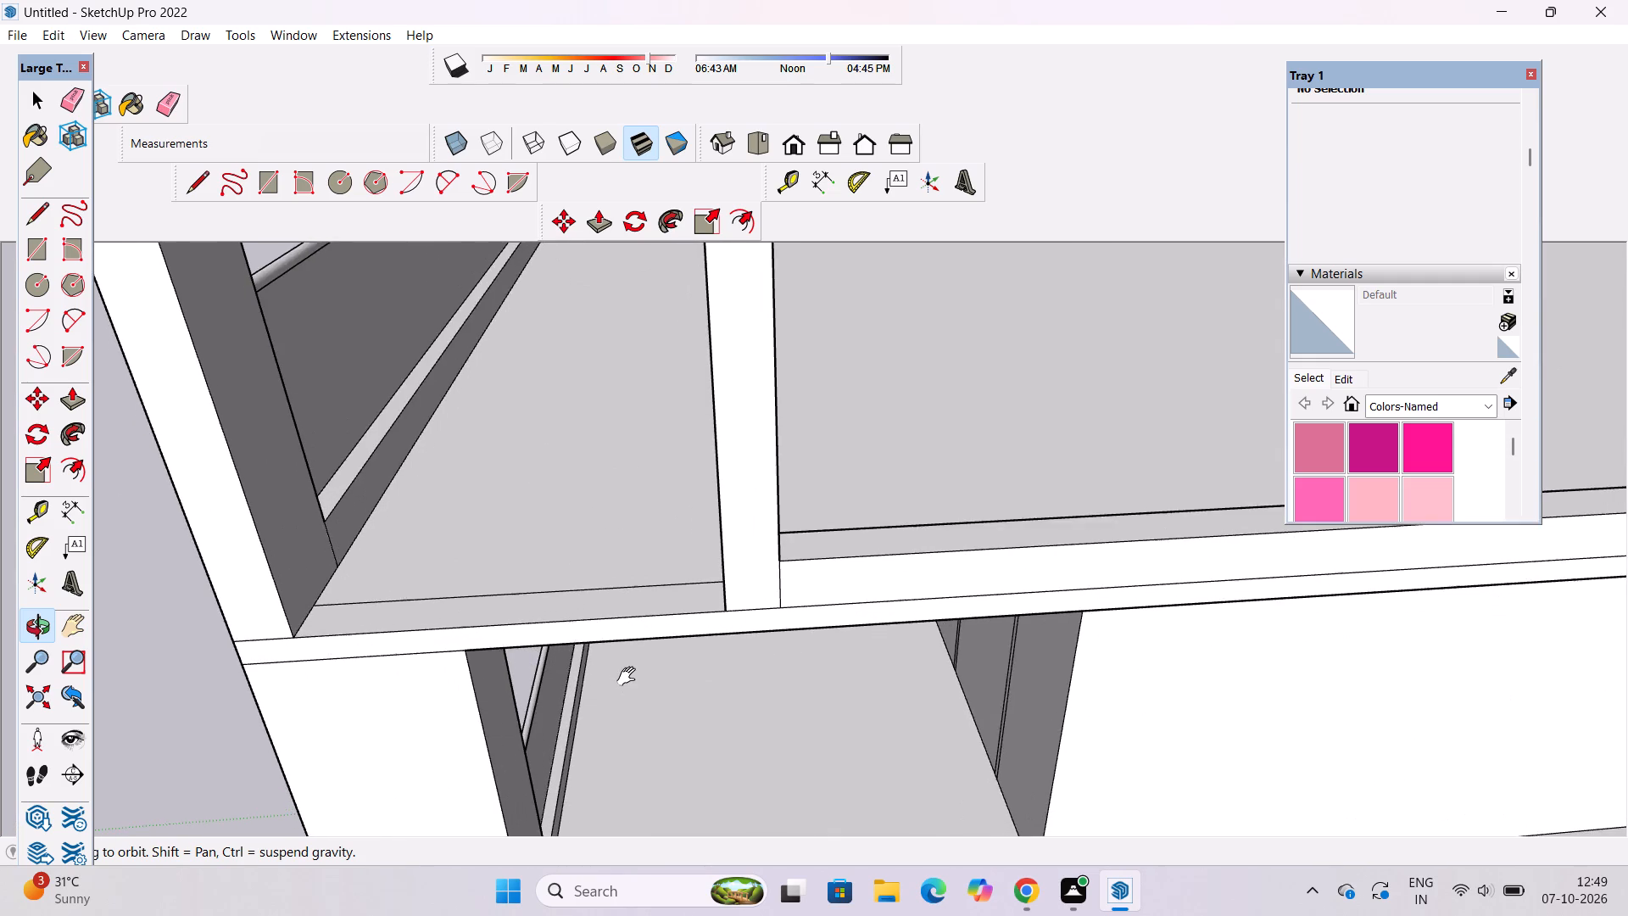
pyautogui.keyDown('shift'); pyautogui.moveTo(630, 677); pyautogui.dragTo(632, 723); pyautogui.keyUp('shift')
pyautogui.press('p')
pyautogui.click(609, 723)
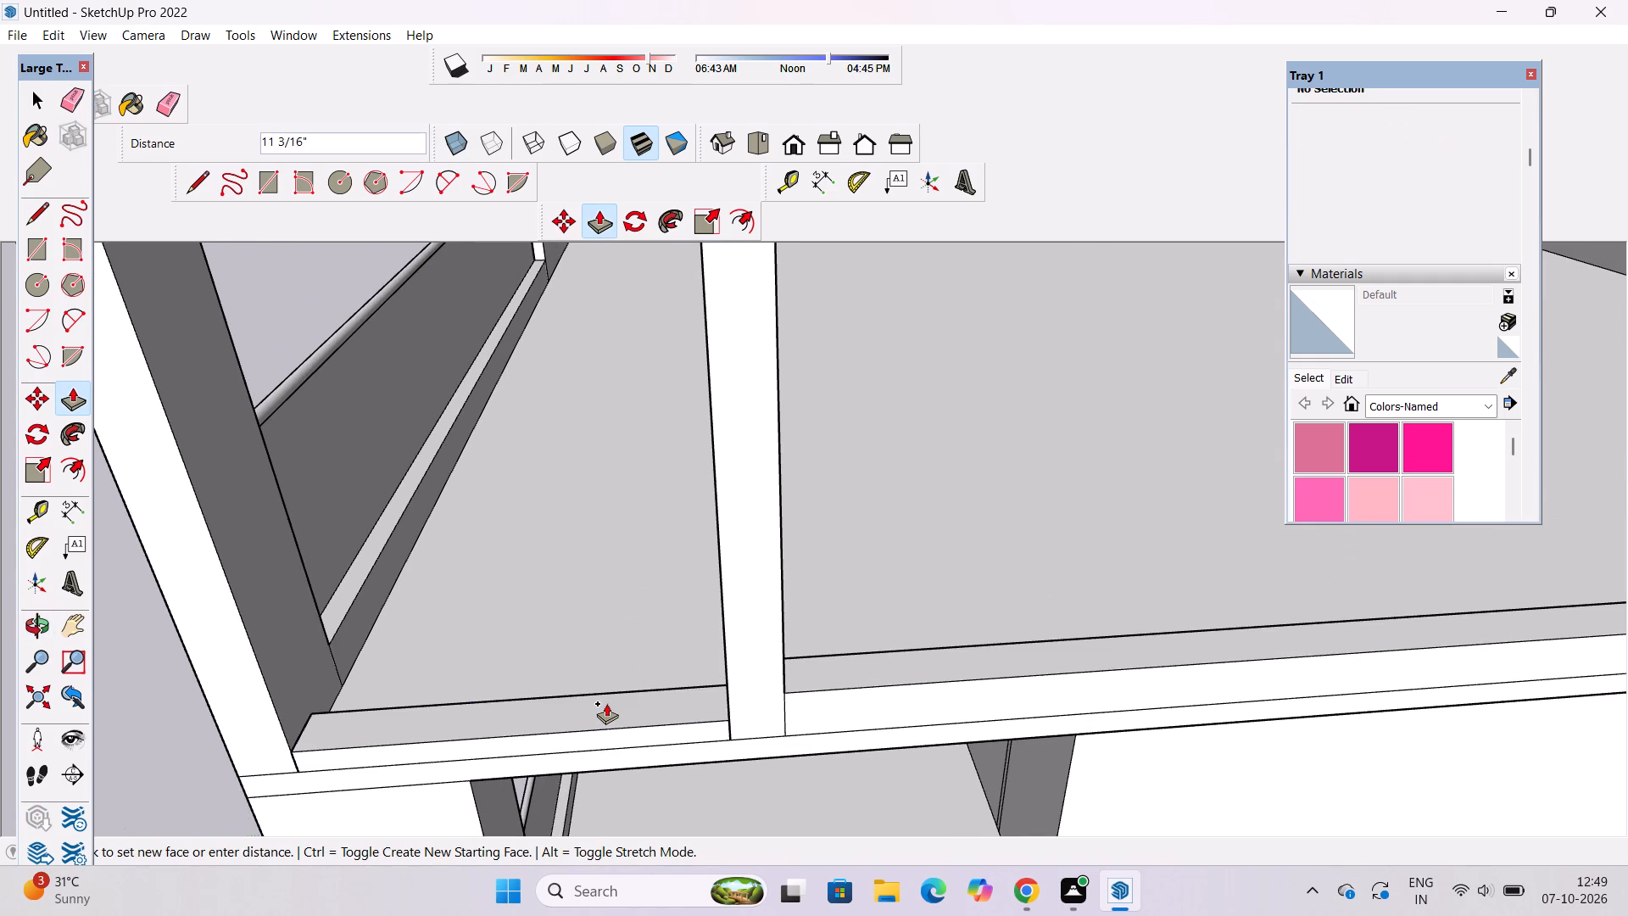
pyautogui.write("2'")
pyautogui.press('Return')
pyautogui.press('space')
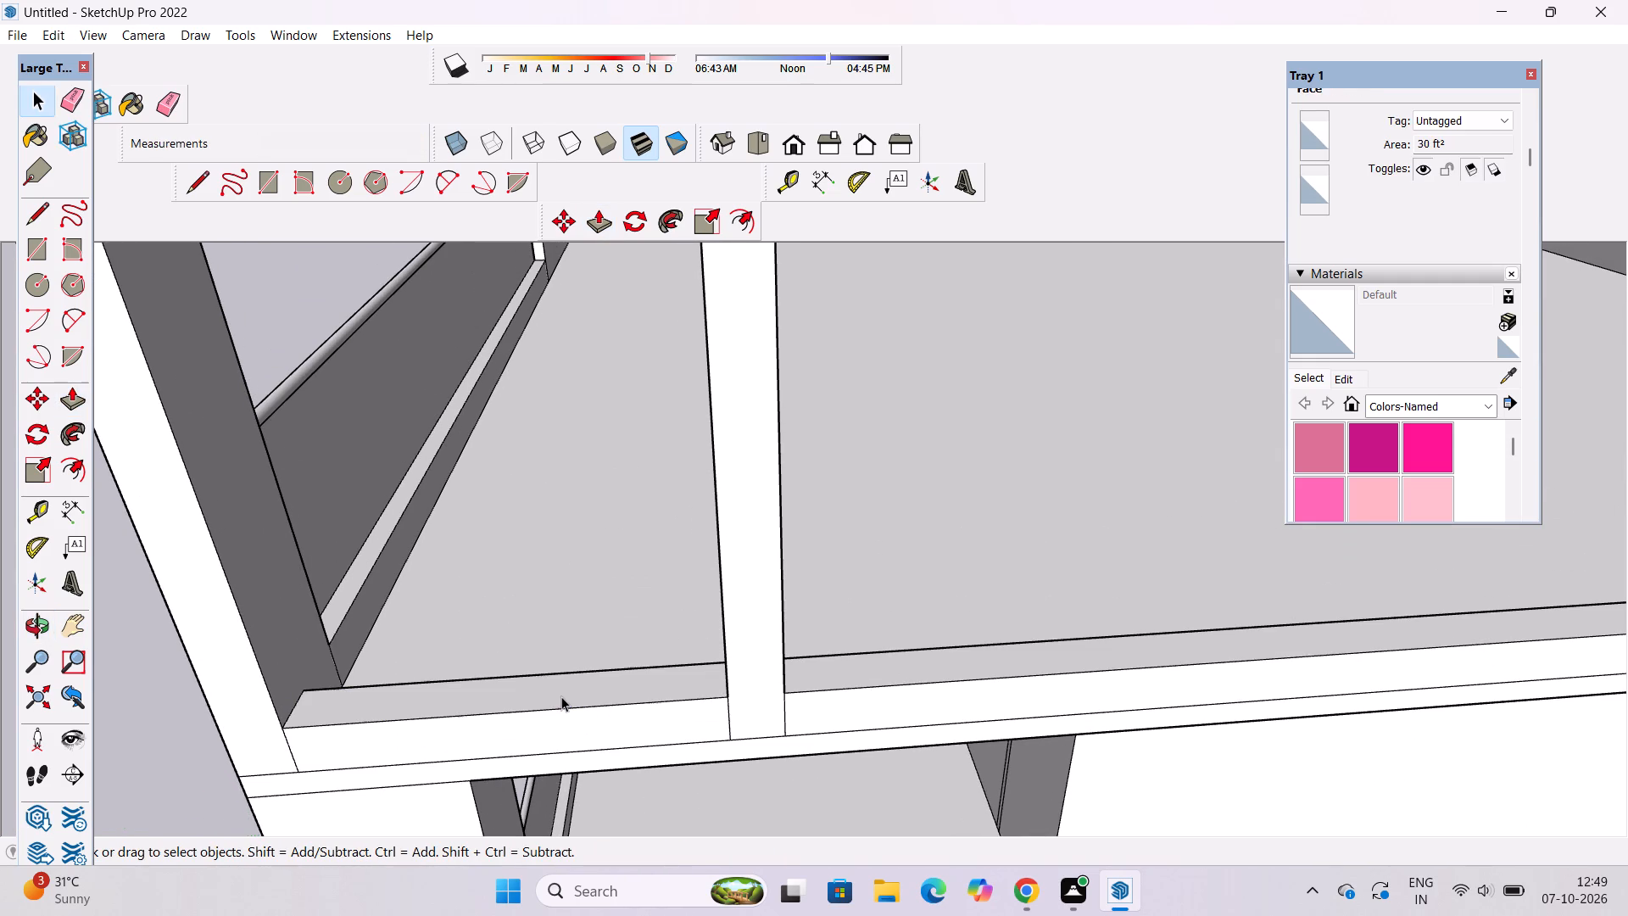
# Draw a vertical rectangular face 15' long and 8' high along the middle of the raised kerb between the two columns.
pyautogui.write('l')
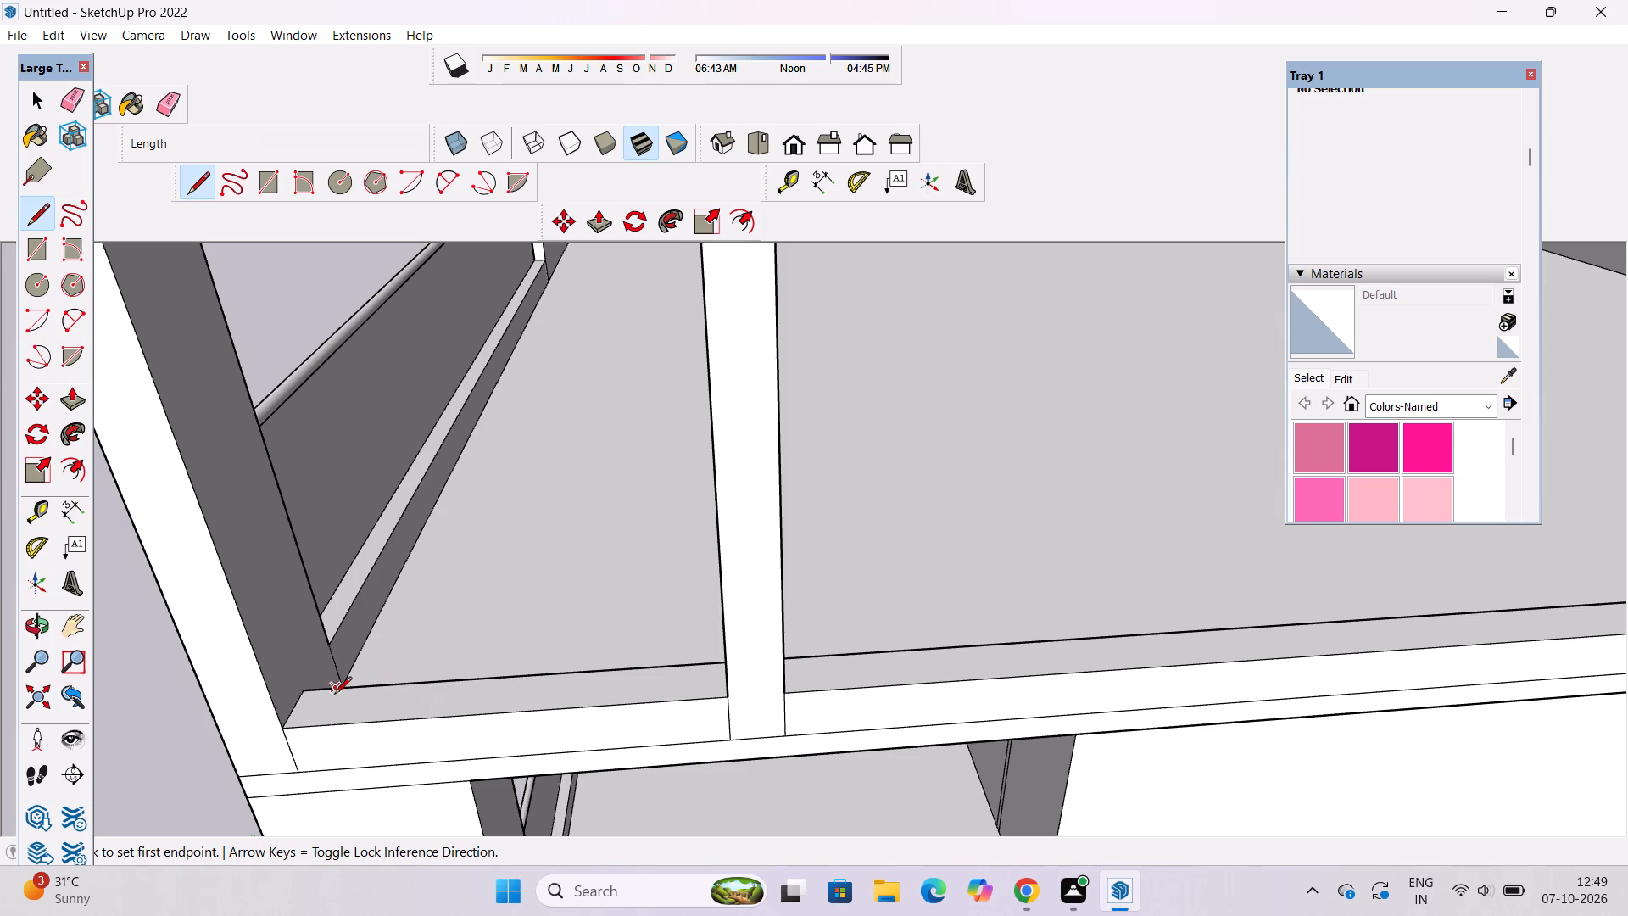
pyautogui.click(296, 710)
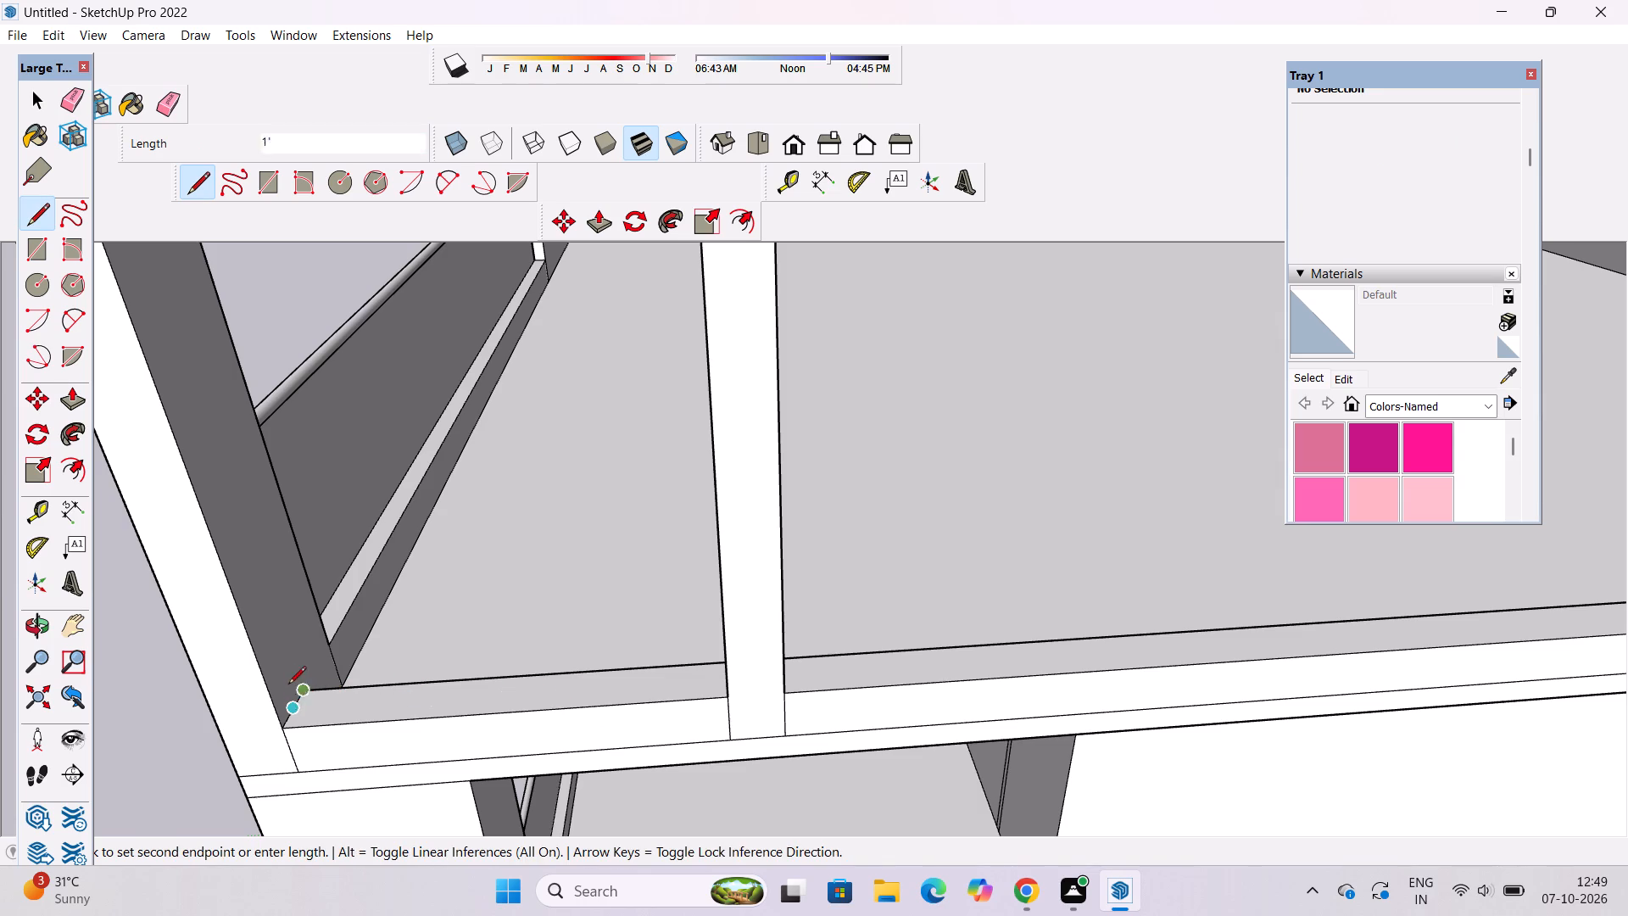
pyautogui.write("8'")
pyautogui.press('Return')
pyautogui.scroll(-3, 266, 628)
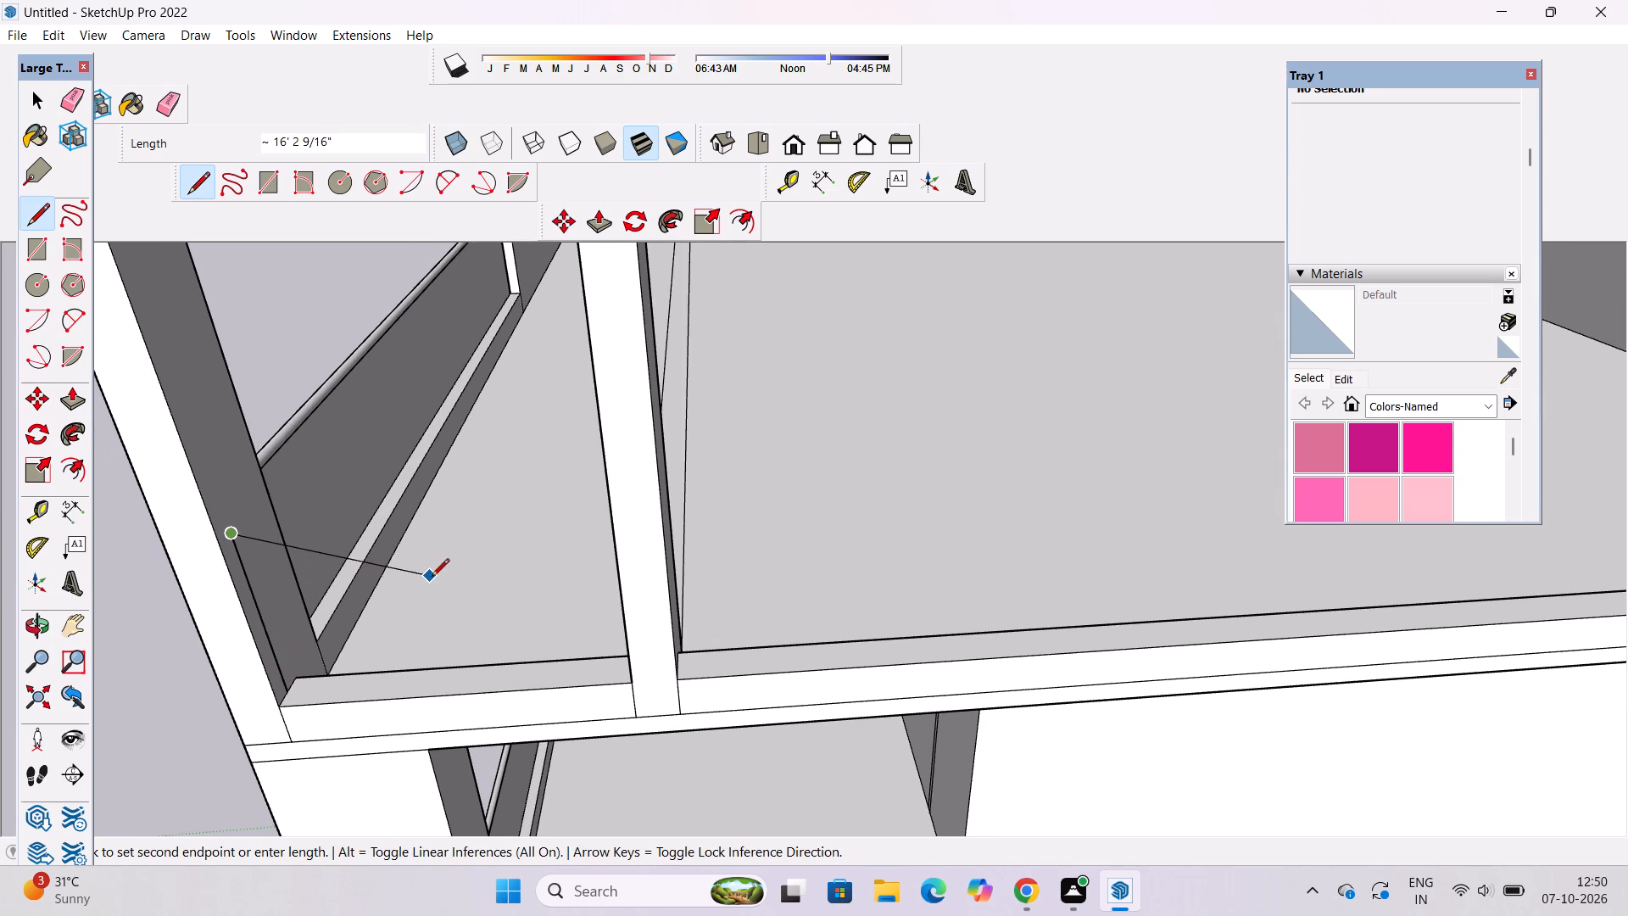
pyautogui.scroll(4, 432, 578)
pyautogui.press('o')
pyautogui.moveTo(432, 581); pyautogui.dragTo(510, 556)
pyautogui.moveTo(513, 556); pyautogui.dragTo(489, 597)
pyautogui.moveTo(490, 594); pyautogui.dragTo(495, 578)
pyautogui.press('l')
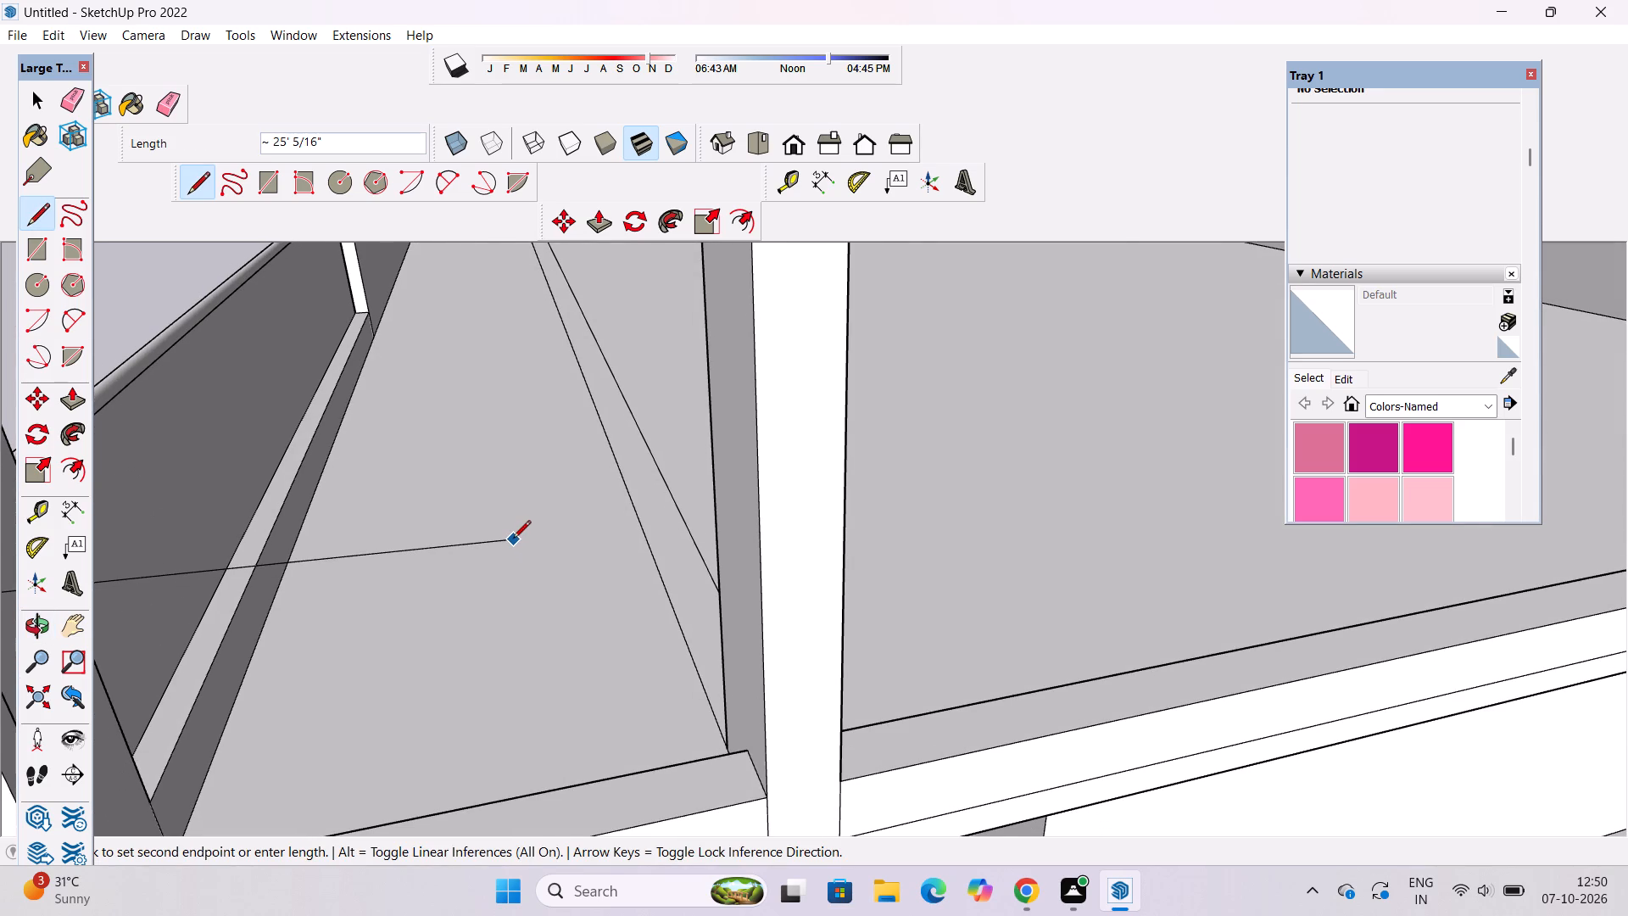
pyautogui.scroll(-3, 513, 539)
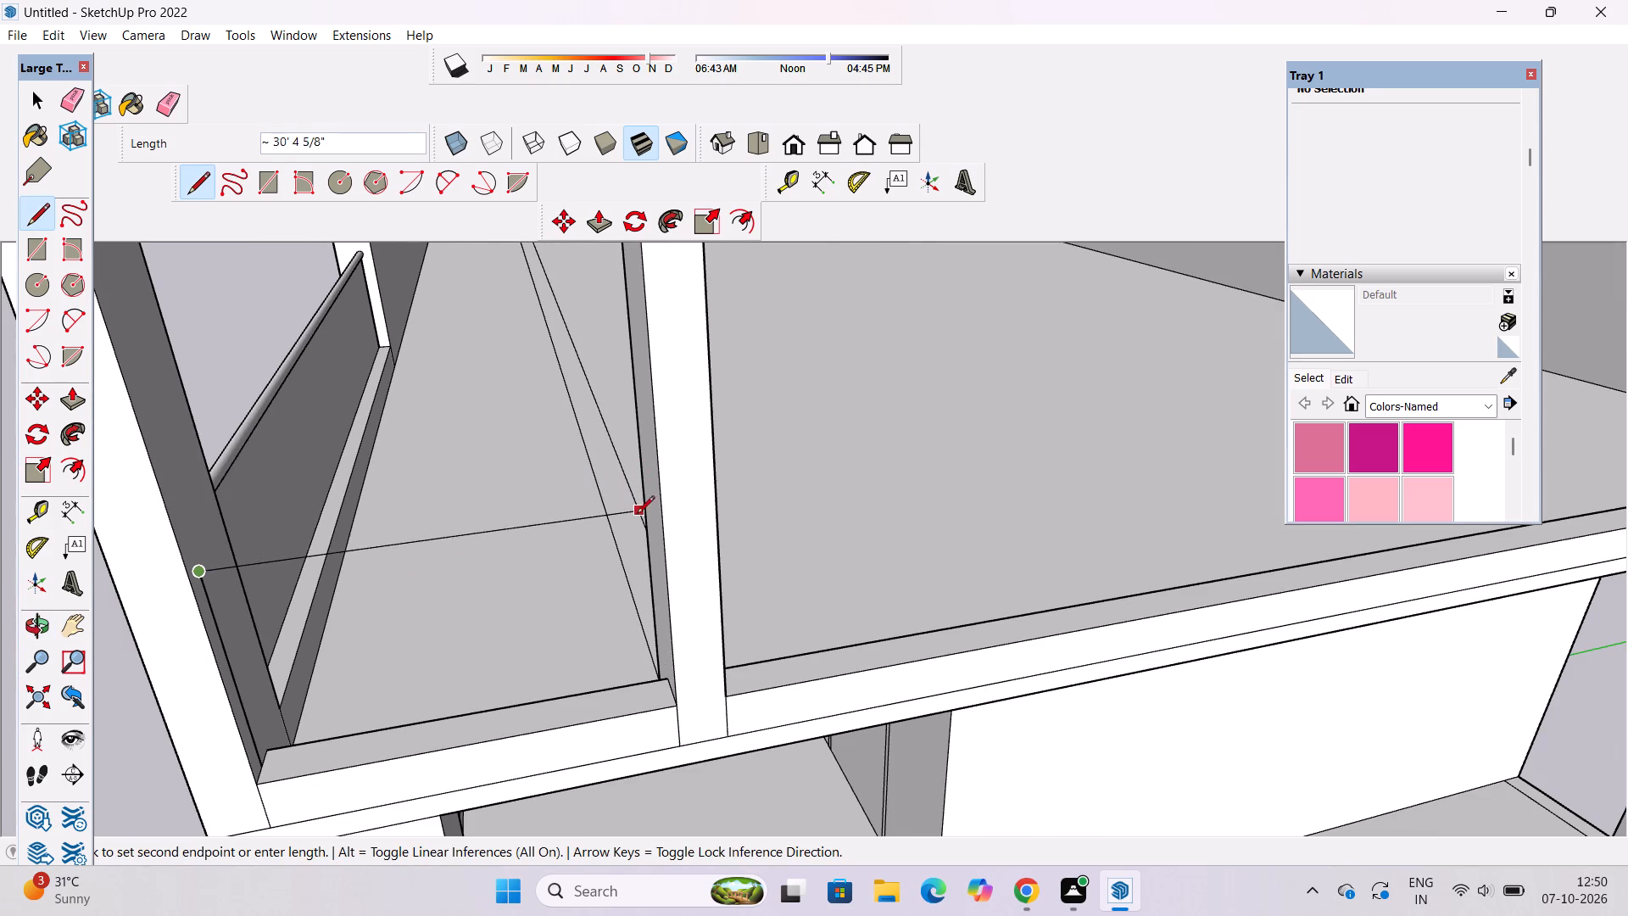
pyautogui.scroll(4, 637, 517)
pyautogui.click(682, 510)
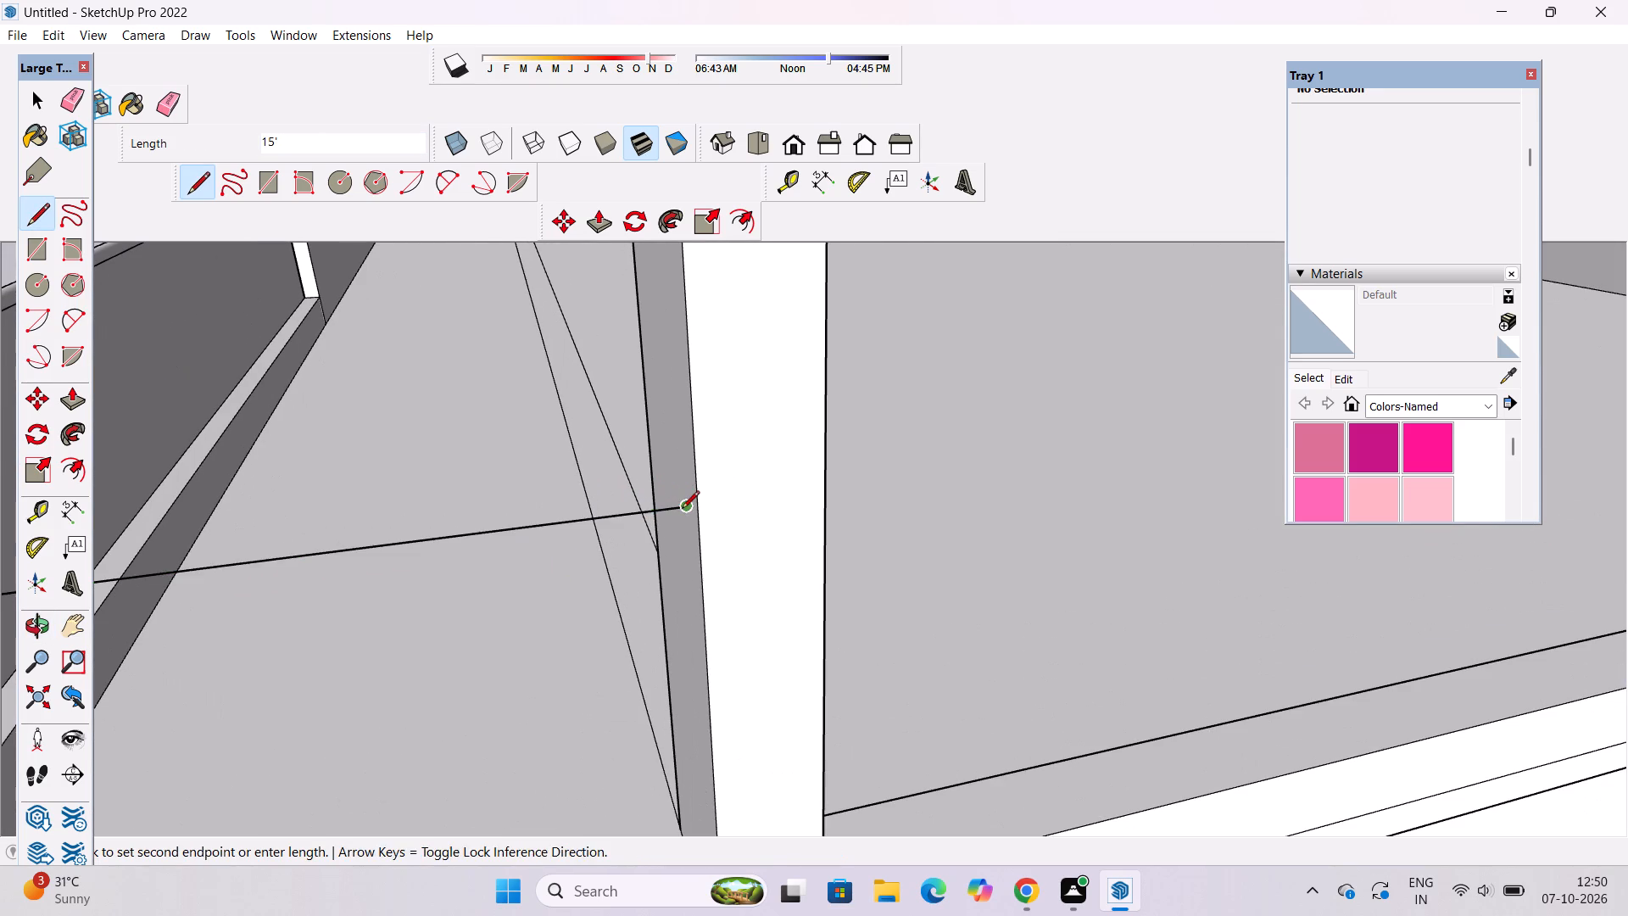
pyautogui.scroll(-6, 682, 507)
pyautogui.click(694, 742)
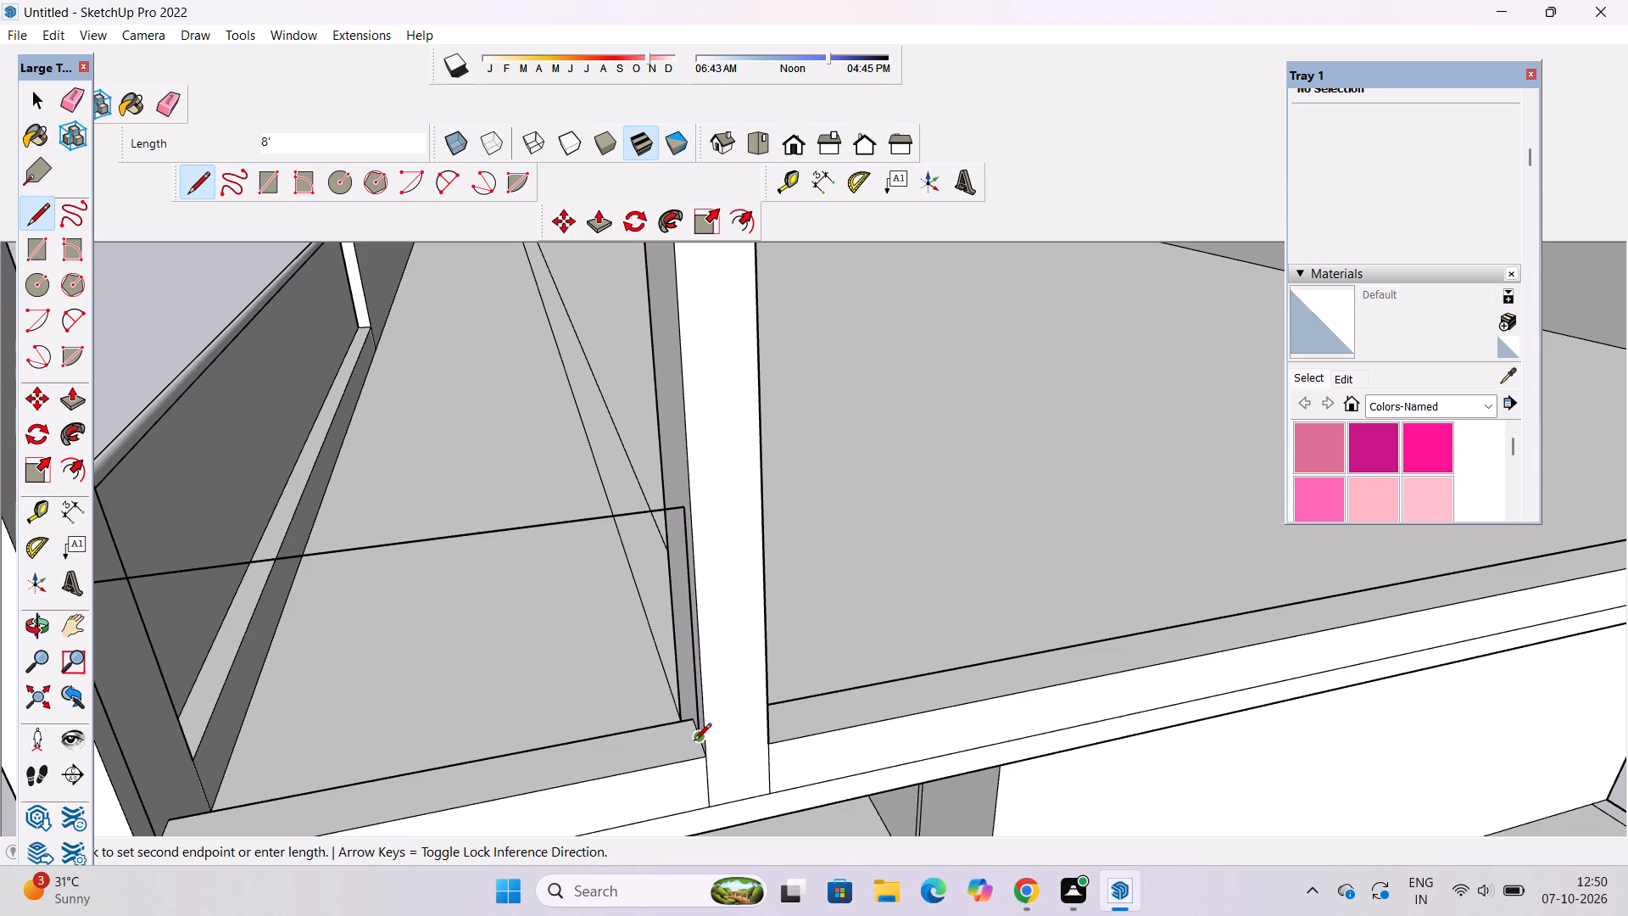
pyautogui.scroll(-2, 379, 791)
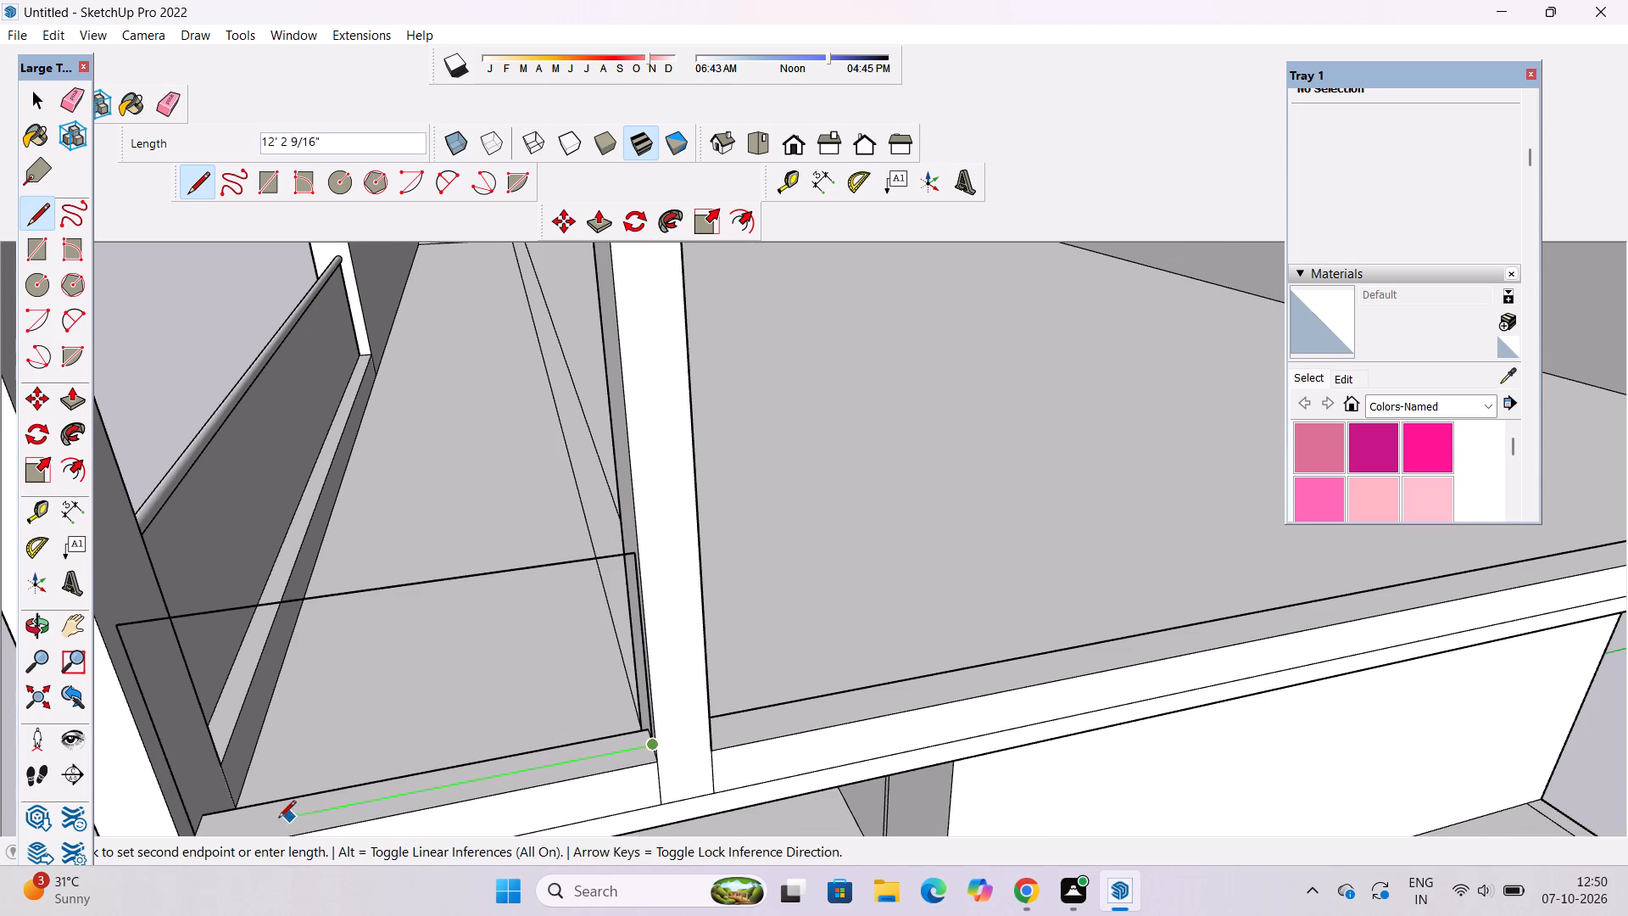
pyautogui.scroll(-4, 228, 801)
pyautogui.scroll(3, 221, 819)
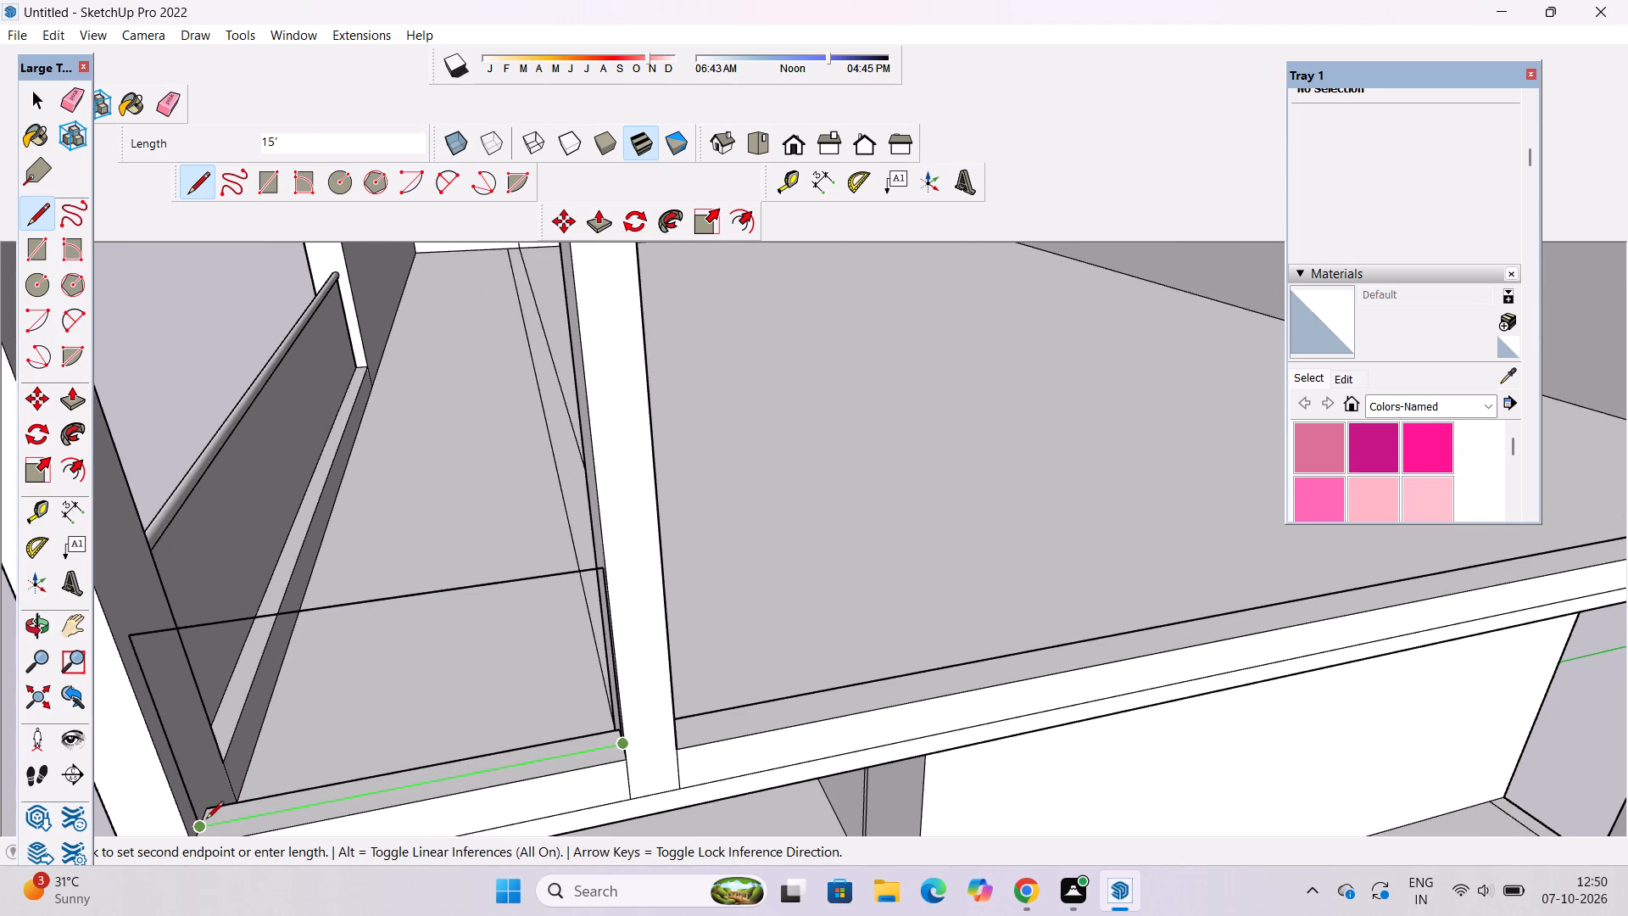
pyautogui.click(206, 820)
pyautogui.scroll(2, 206, 820)
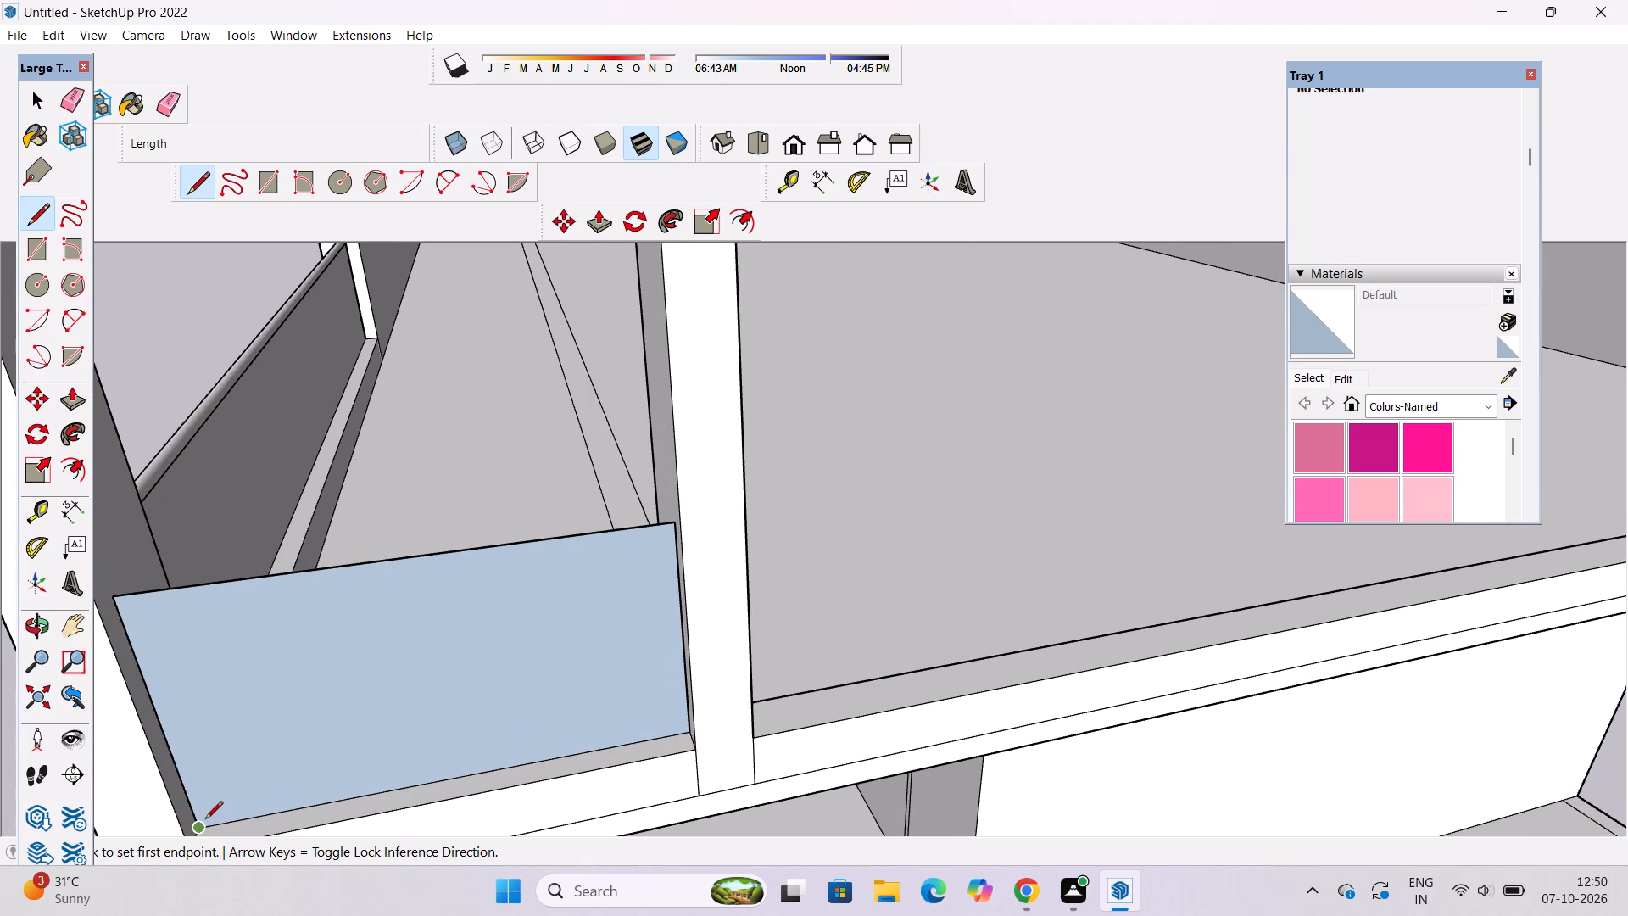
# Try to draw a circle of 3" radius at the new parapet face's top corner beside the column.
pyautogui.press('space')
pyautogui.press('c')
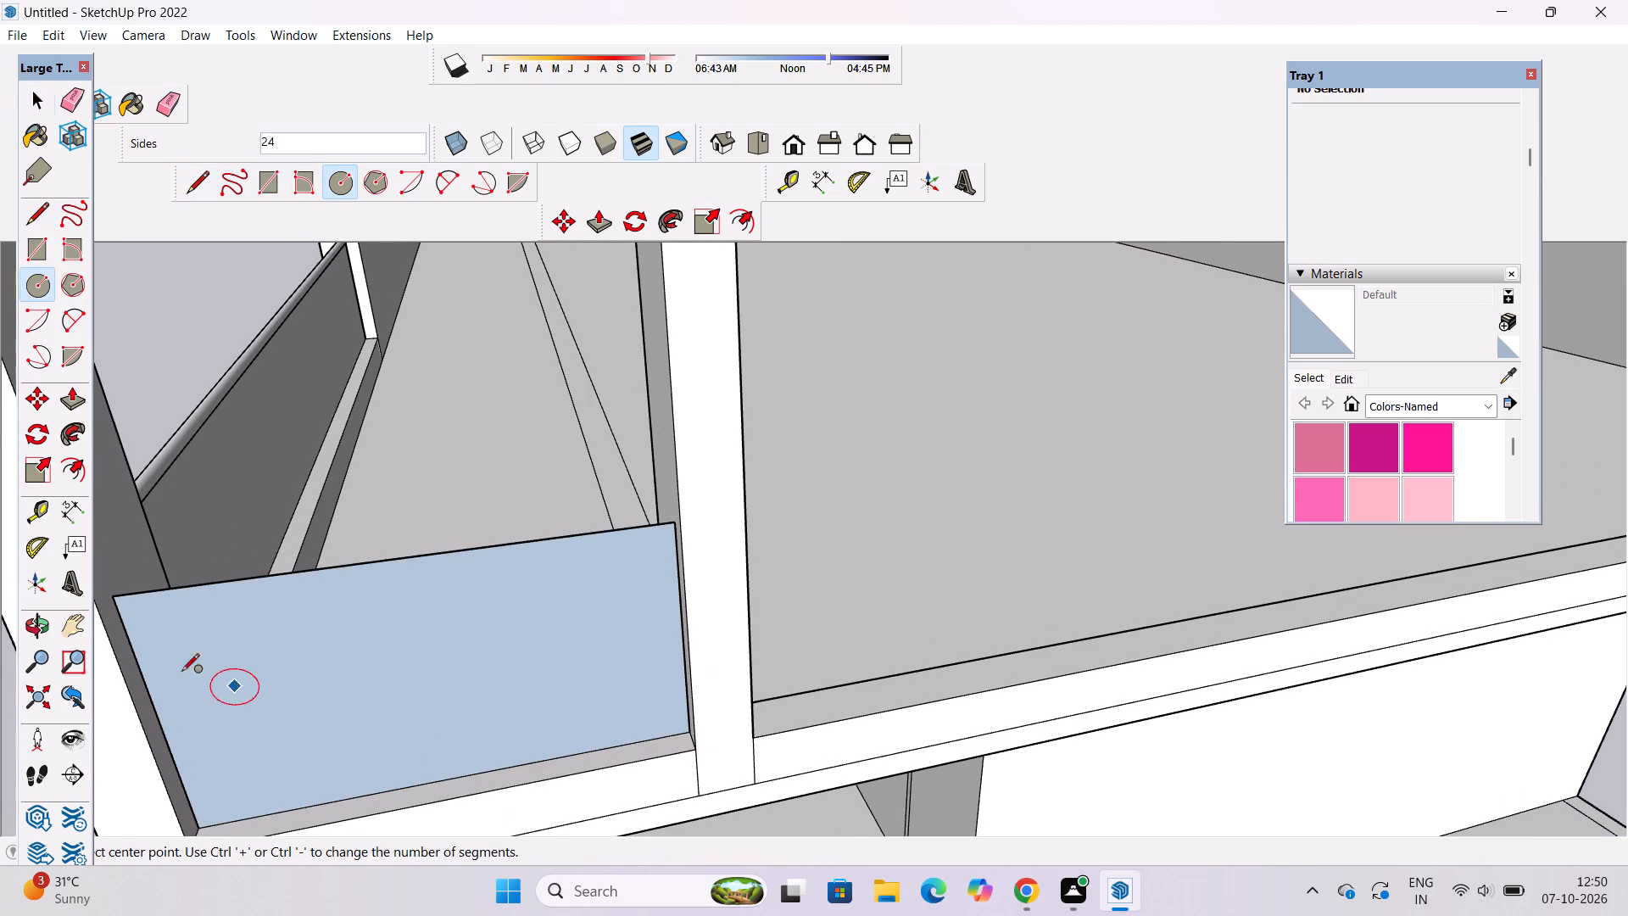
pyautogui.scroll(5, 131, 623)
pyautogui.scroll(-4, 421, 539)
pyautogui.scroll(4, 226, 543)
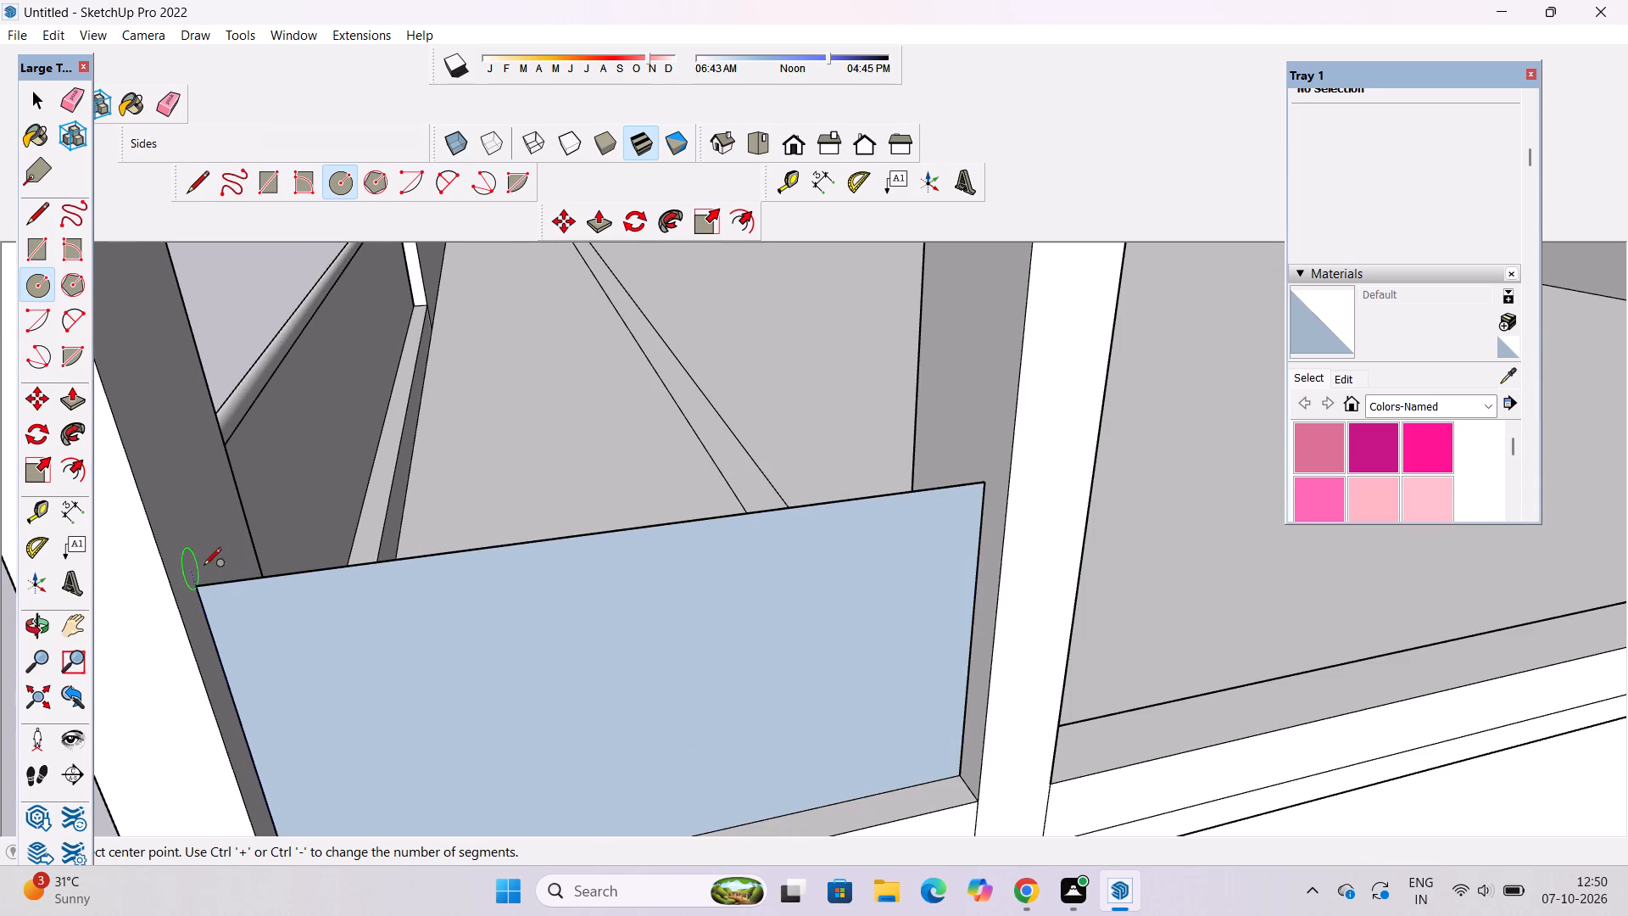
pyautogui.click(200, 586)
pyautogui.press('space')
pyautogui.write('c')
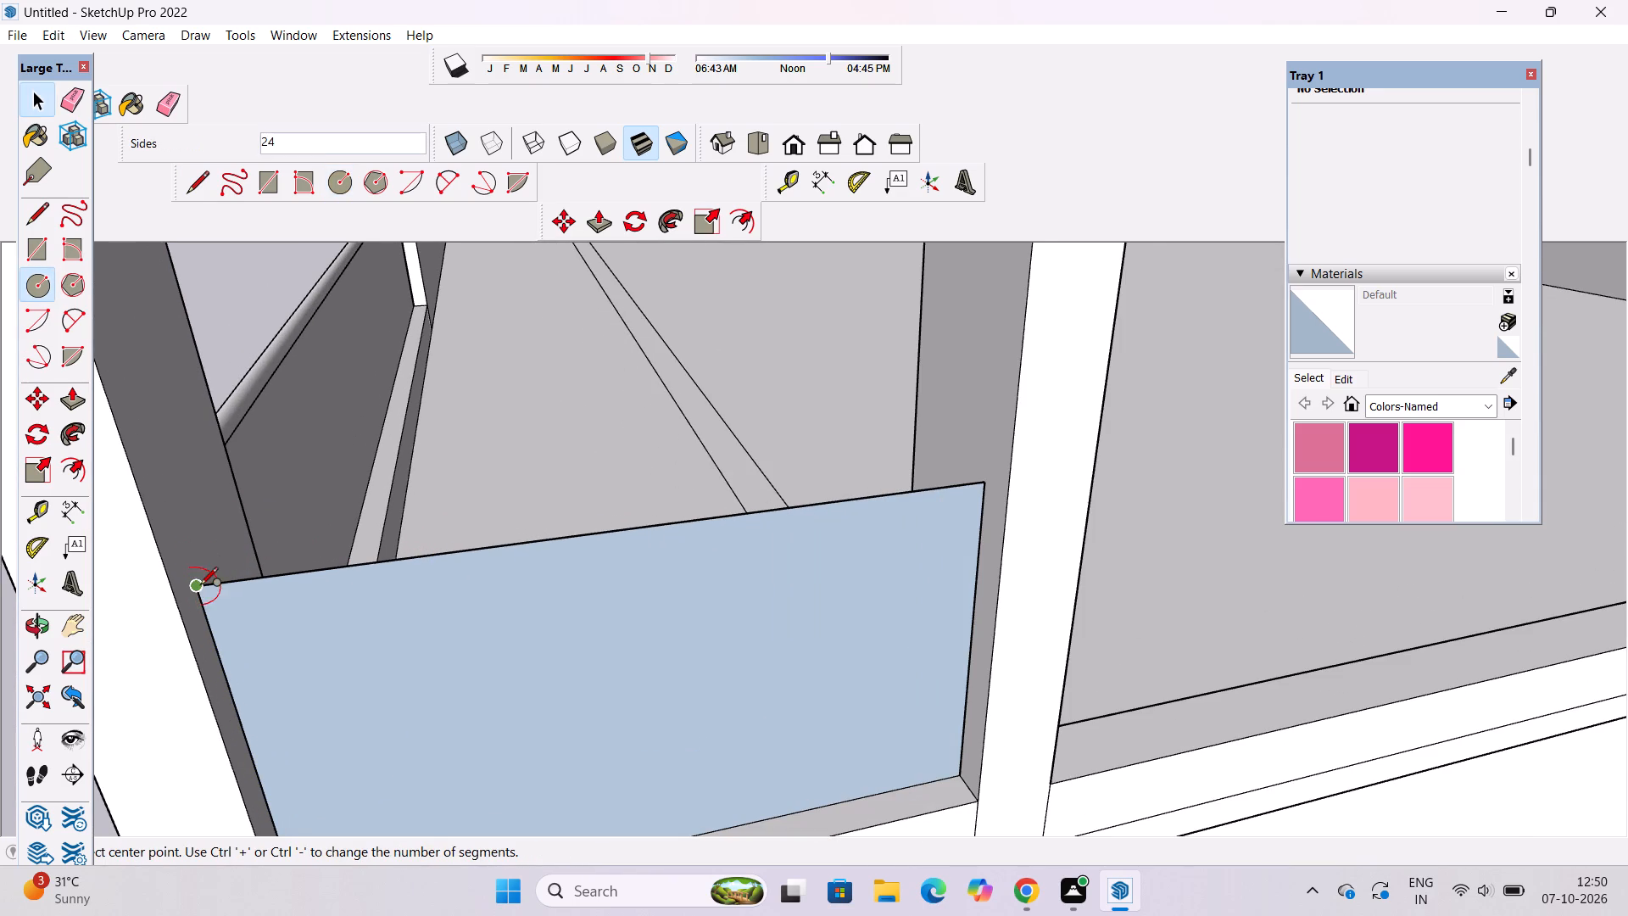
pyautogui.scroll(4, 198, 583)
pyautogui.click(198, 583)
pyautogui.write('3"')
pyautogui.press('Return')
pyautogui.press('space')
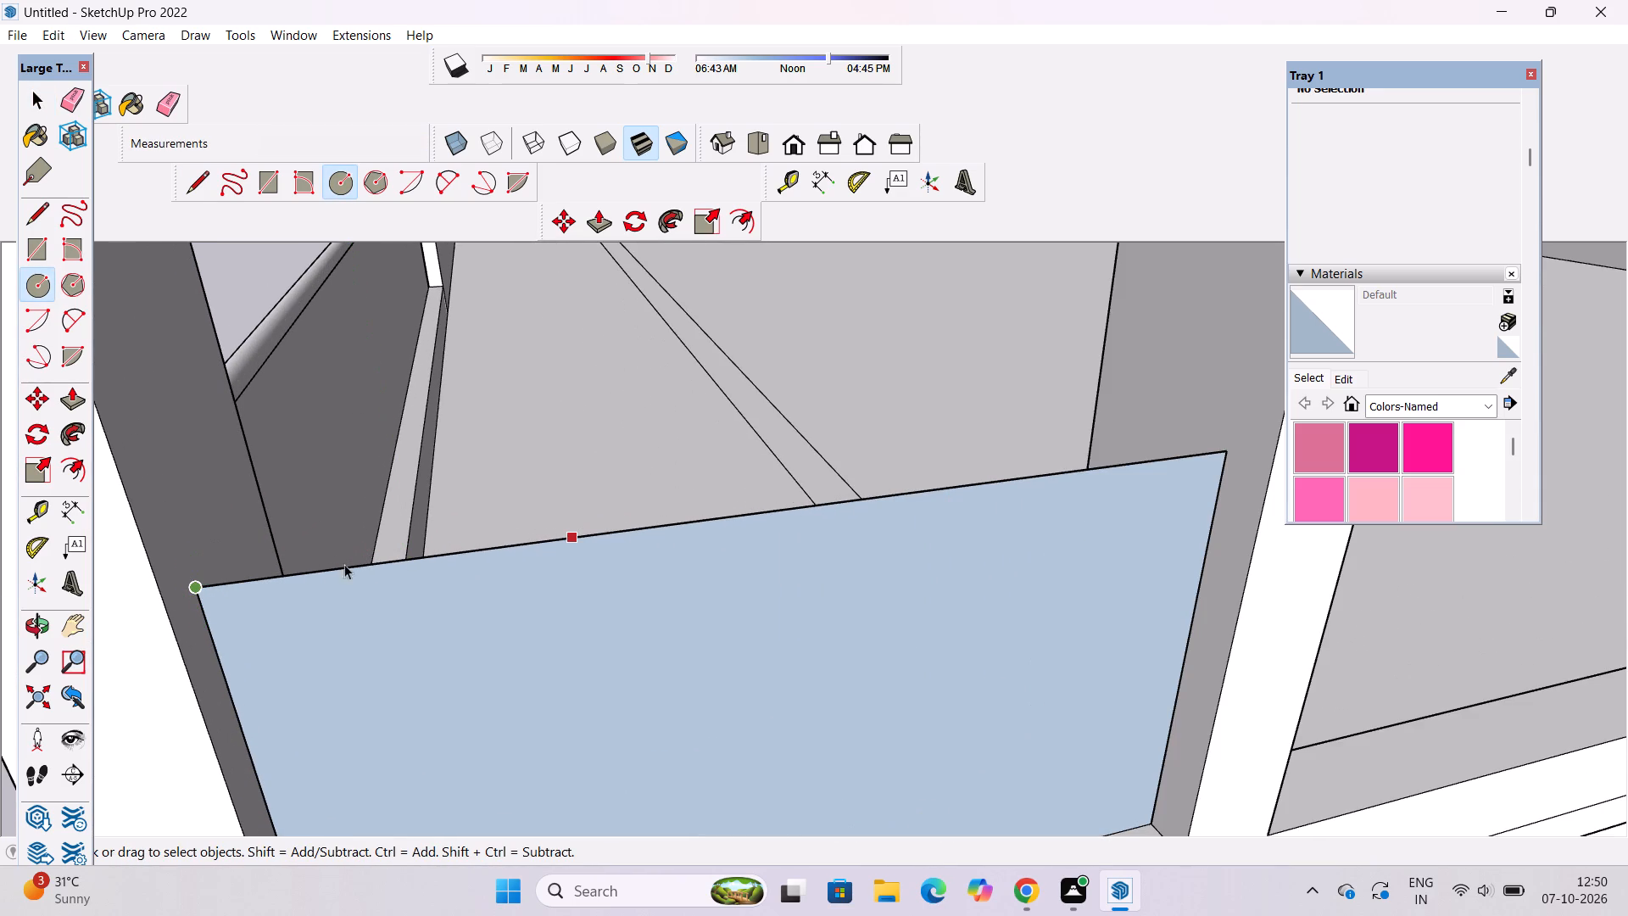
# Draw a circle of 3" radius against the column's side, centred on the parapet face's top corner.
pyautogui.press('c')
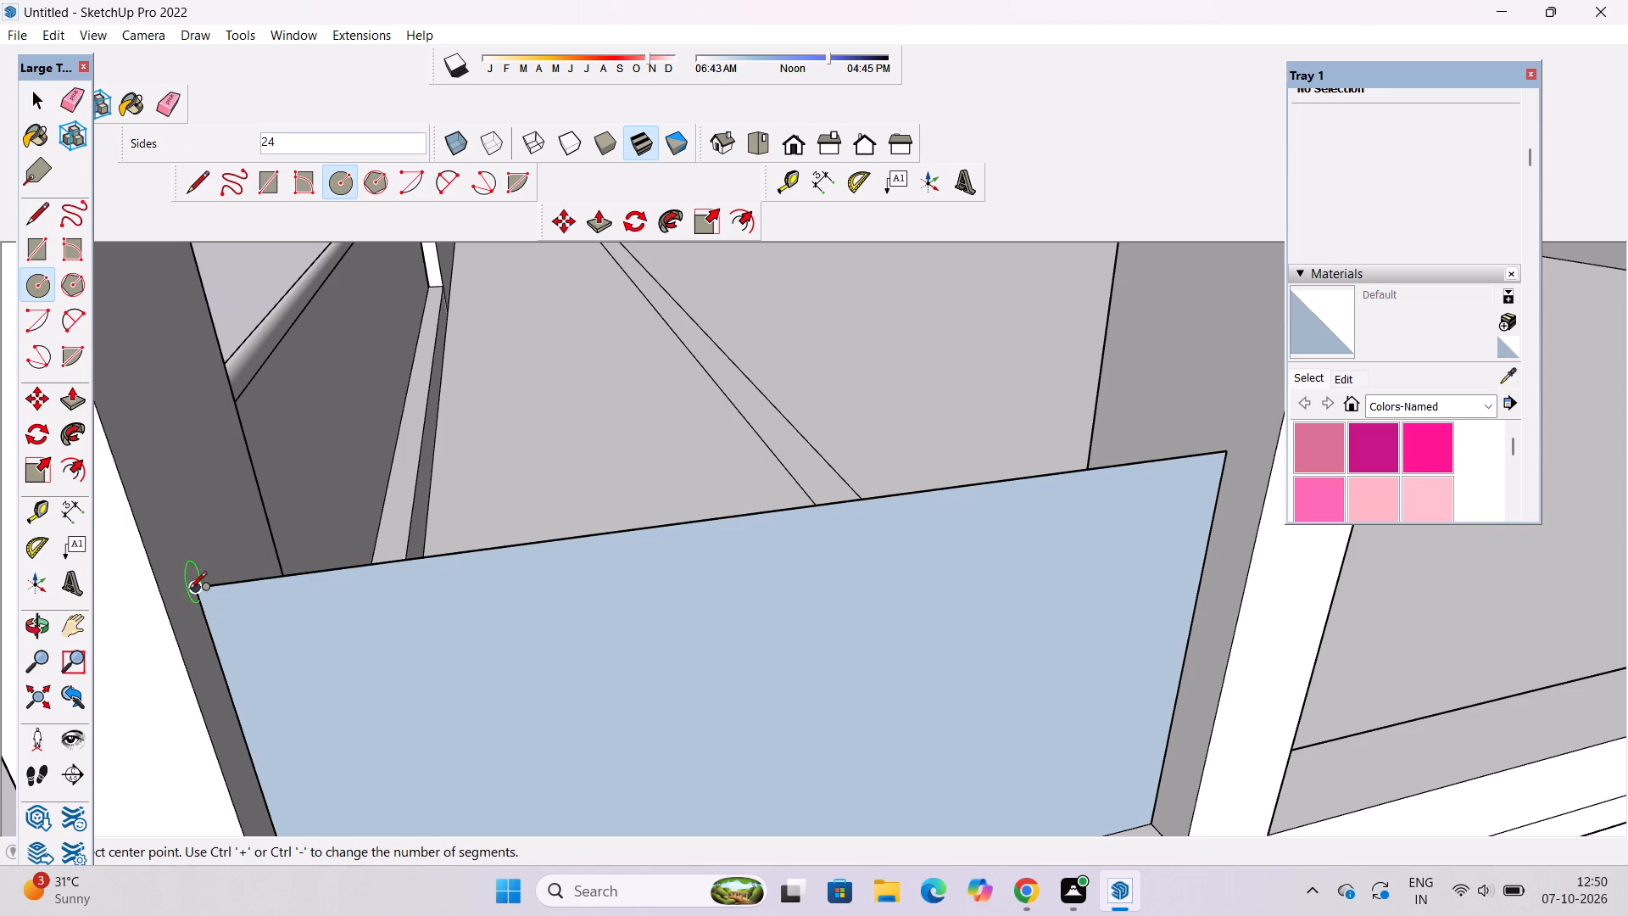
pyautogui.click(192, 593)
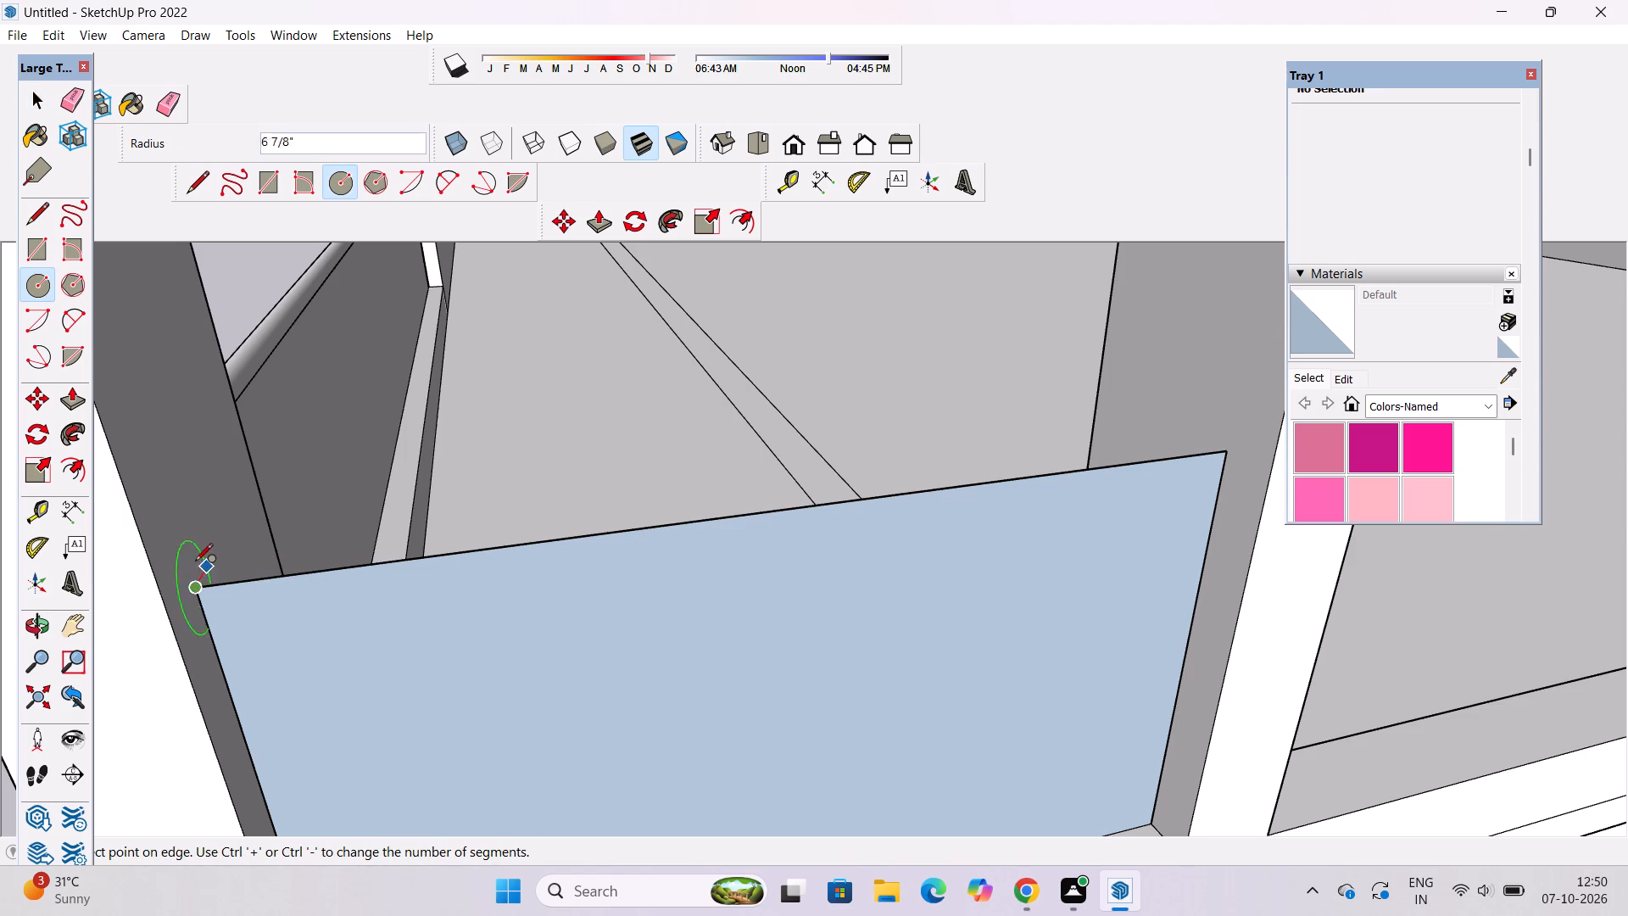
pyautogui.press('3')
pyautogui.hotkey('shift', '"')
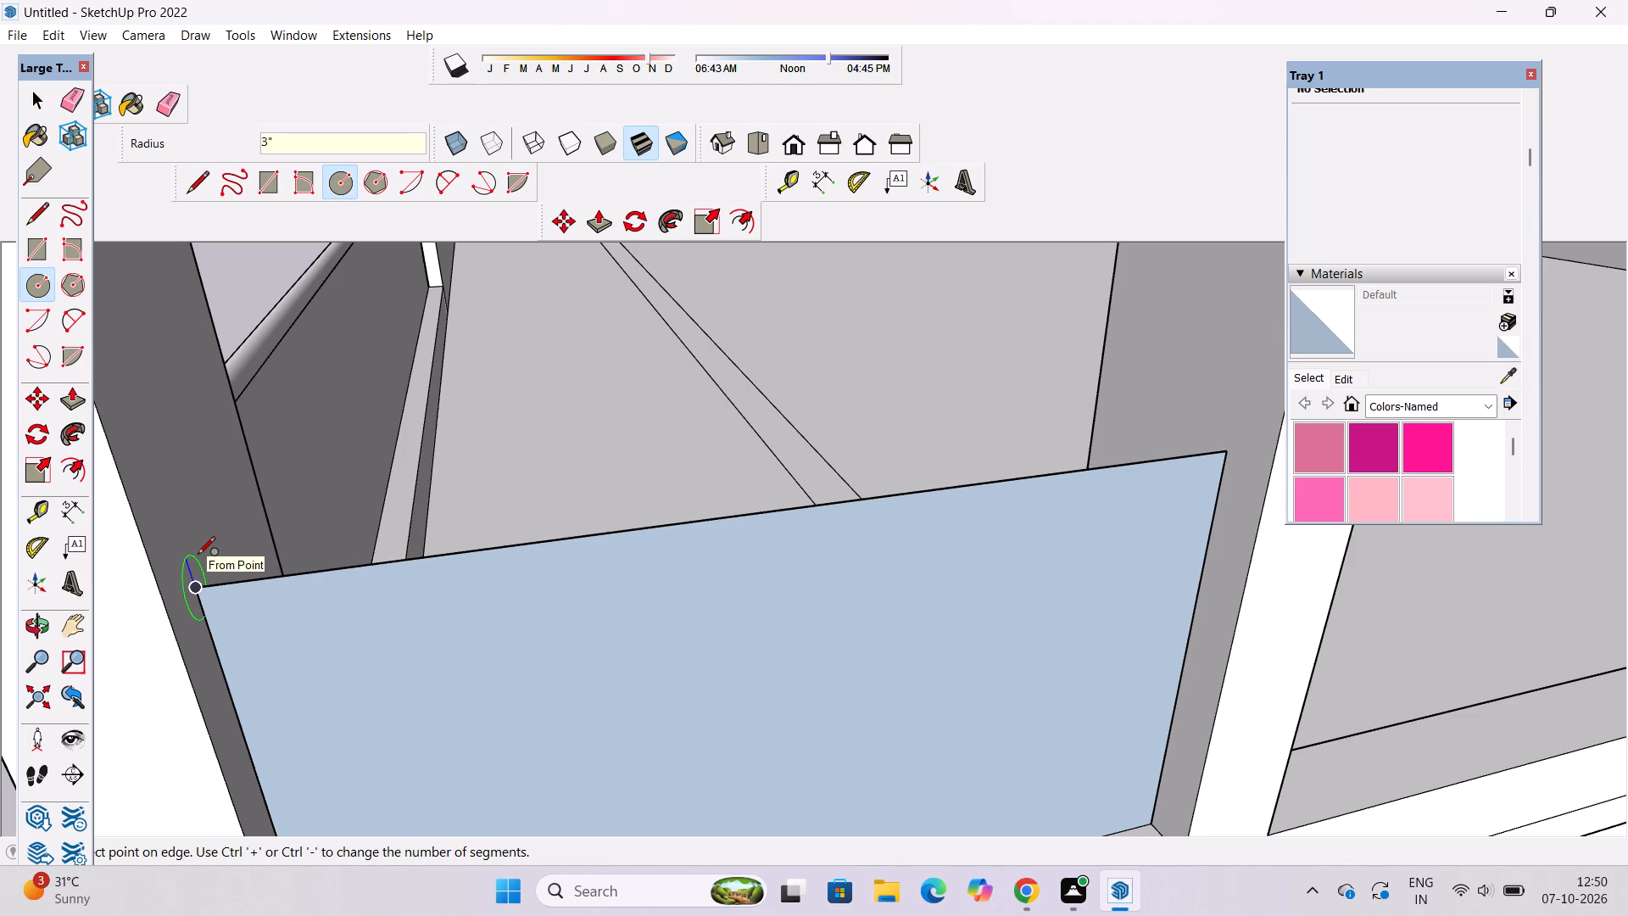
pyautogui.press('Return')
pyautogui.press('space')
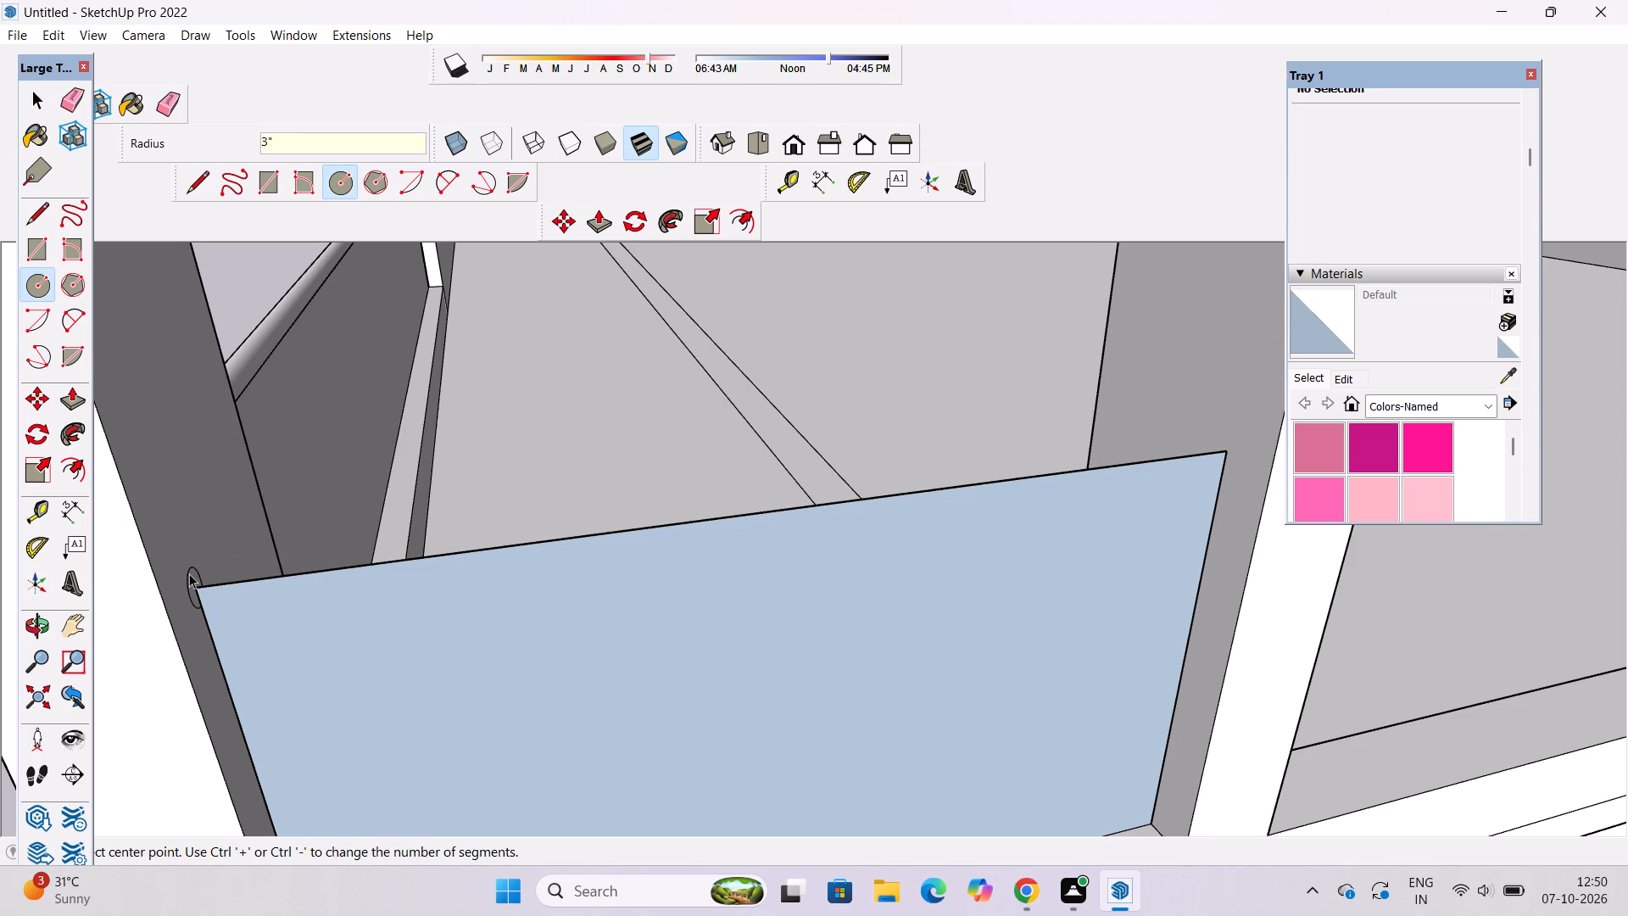
# Sweep the circle along the parapet face's top edge with Follow Me to make a round handrail.
pyautogui.scroll(4, 189, 573)
pyautogui.doubleClick(194, 578)
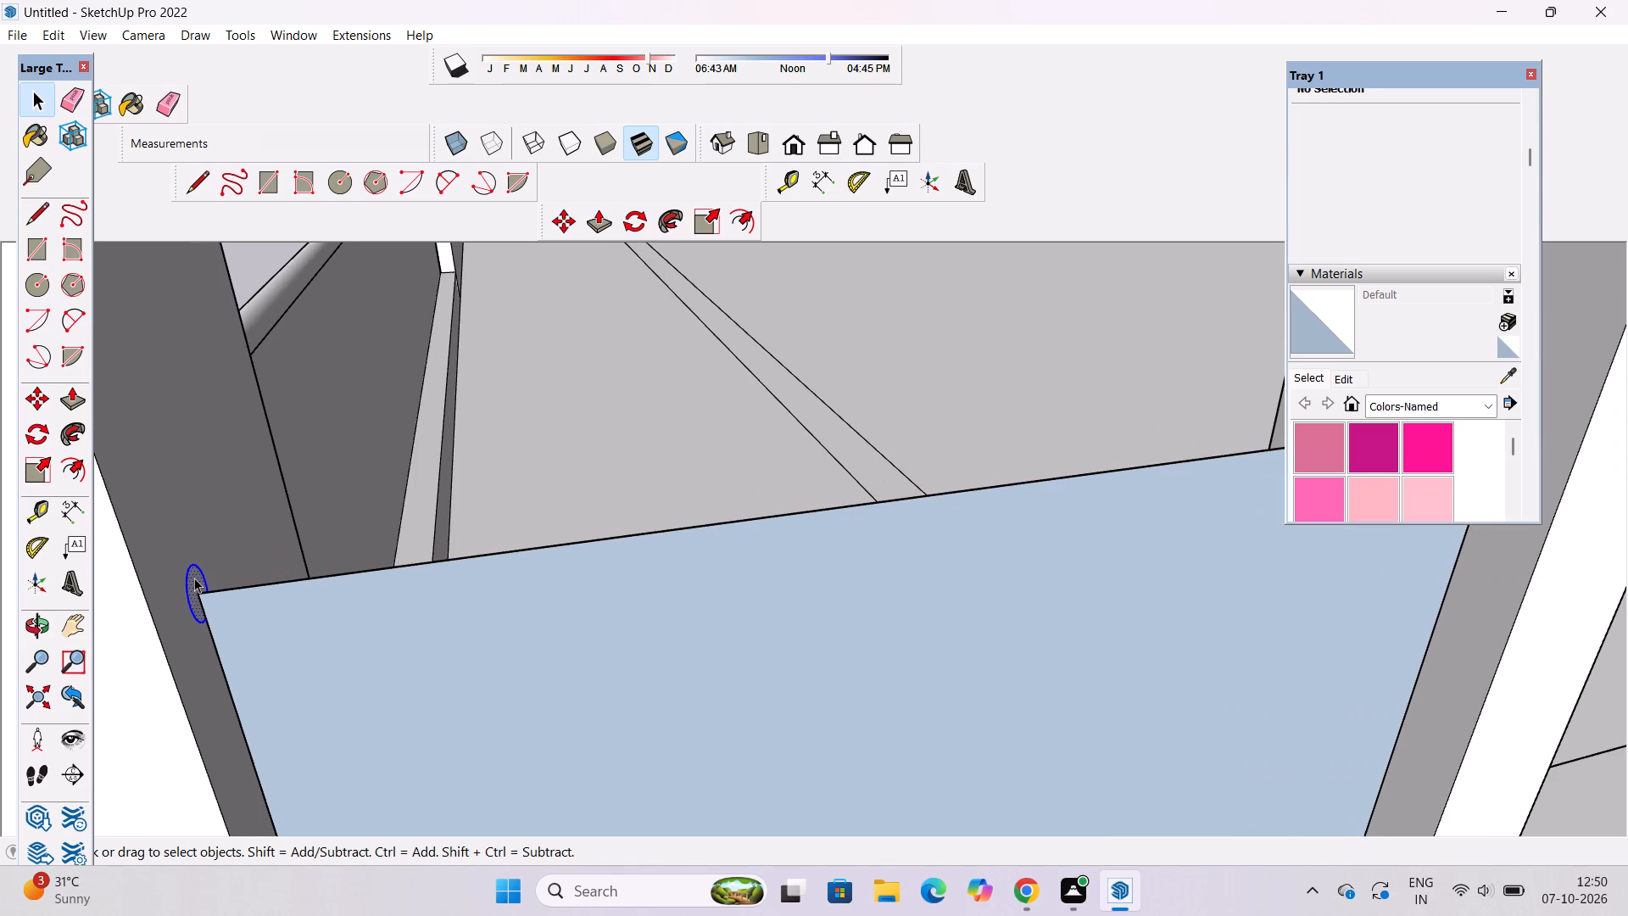
pyautogui.keyDown('ctrl'); pyautogui.click(270, 586); pyautogui.keyUp('ctrl')
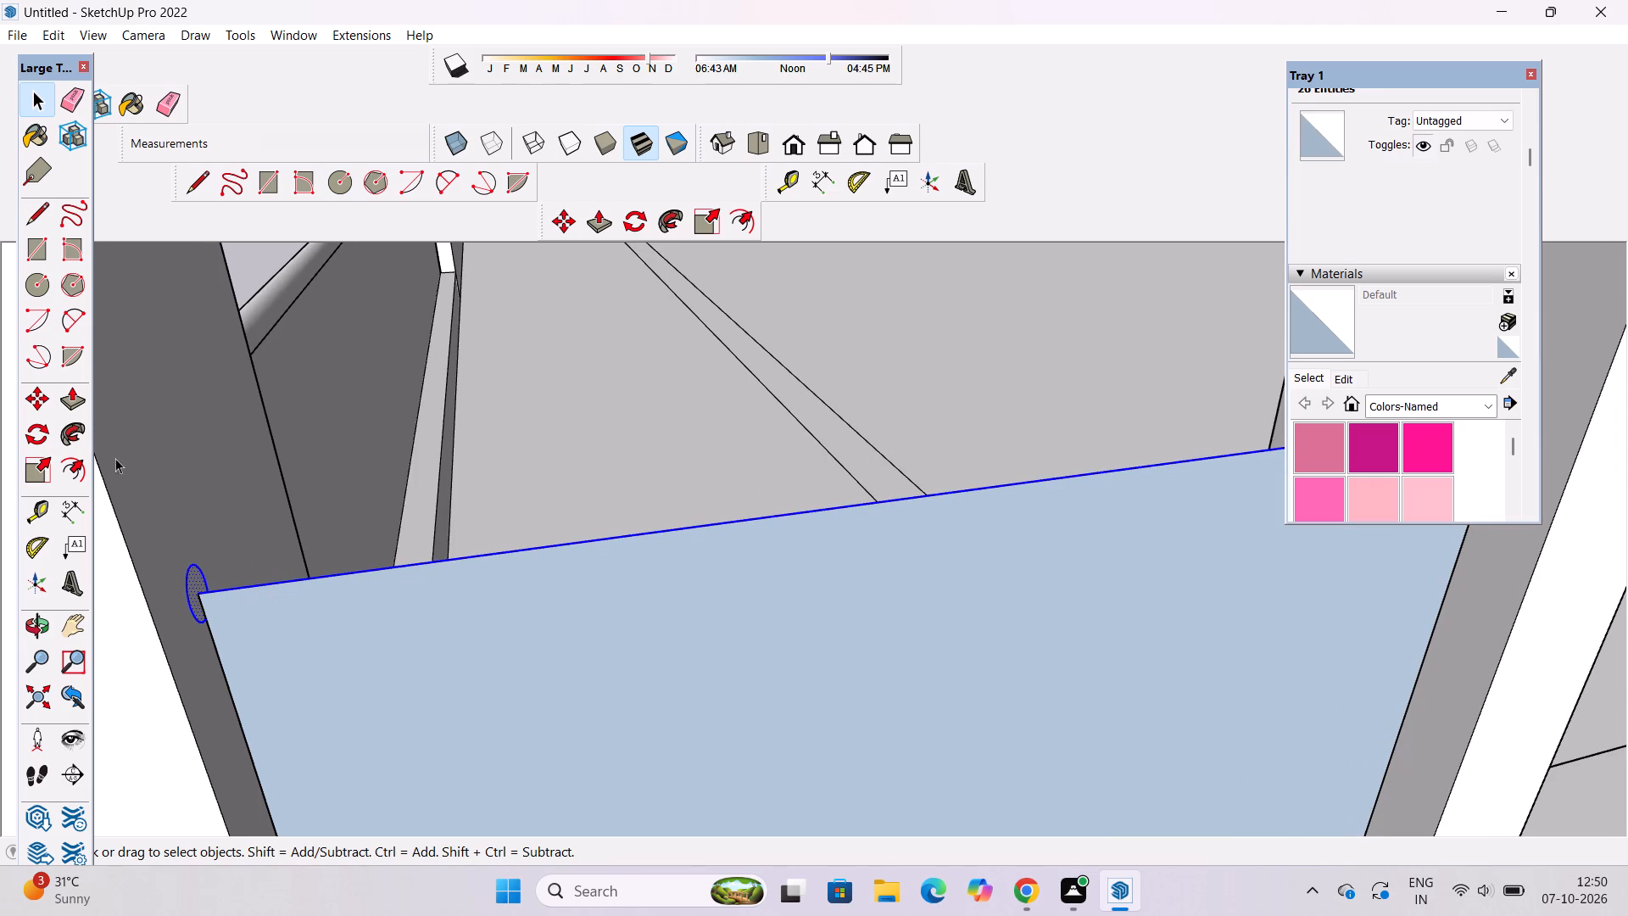
pyautogui.click(81, 436)
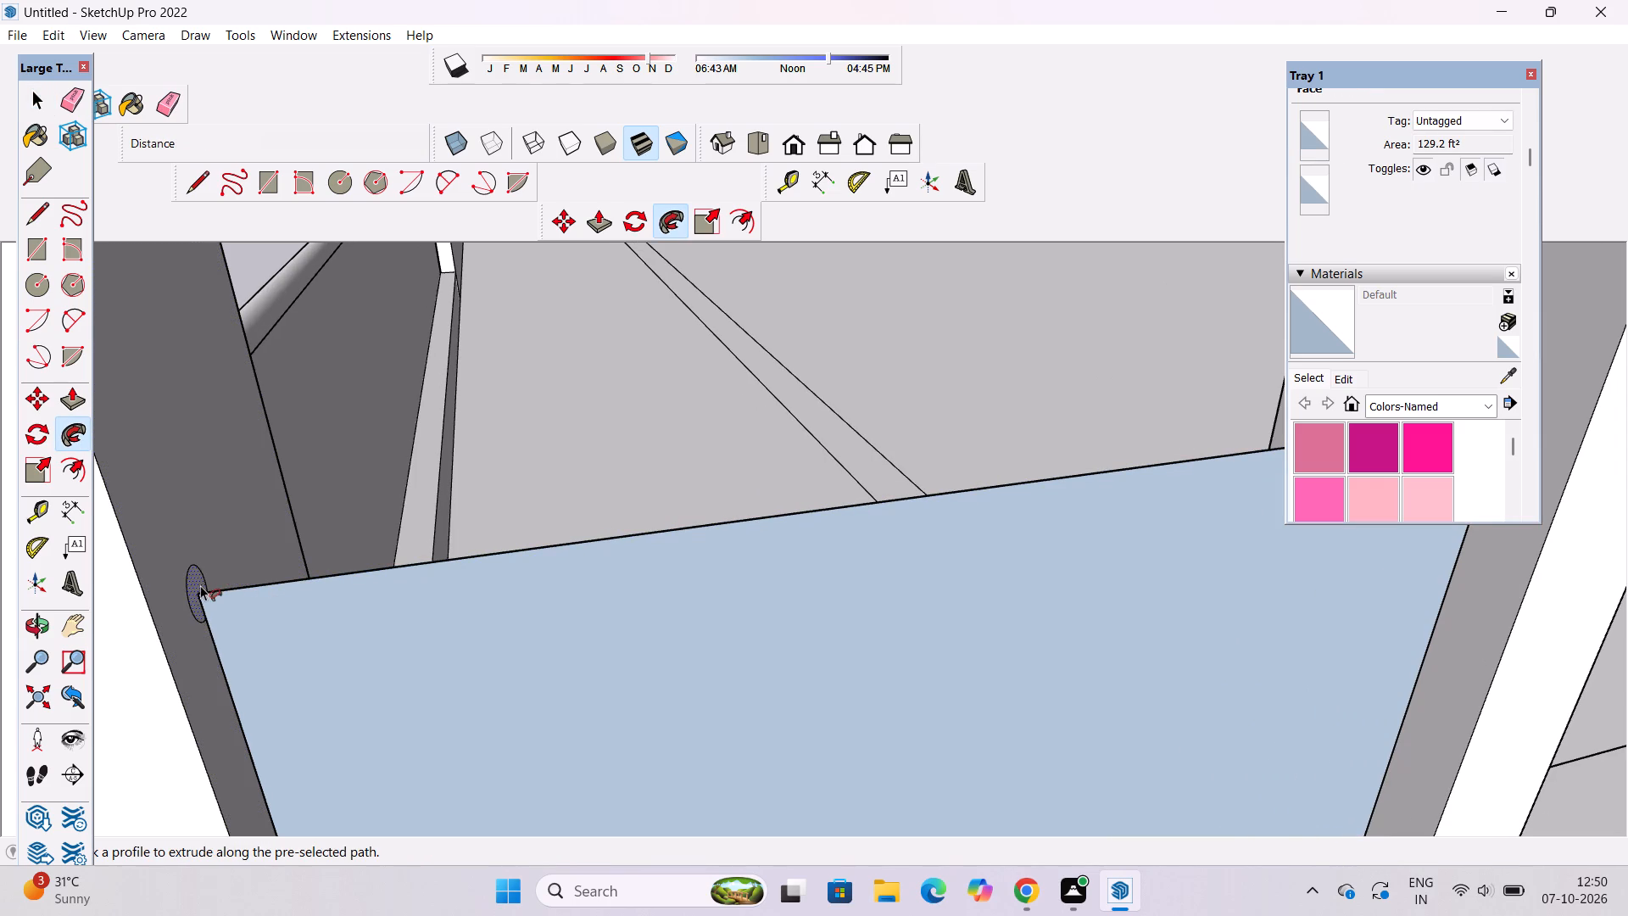
pyautogui.click(200, 586)
pyautogui.press('space')
# Push/Pull the parapet face below the handrail by 1.5" to give the panel thickness.
pyautogui.scroll(-5, 254, 506)
pyautogui.click(419, 624)
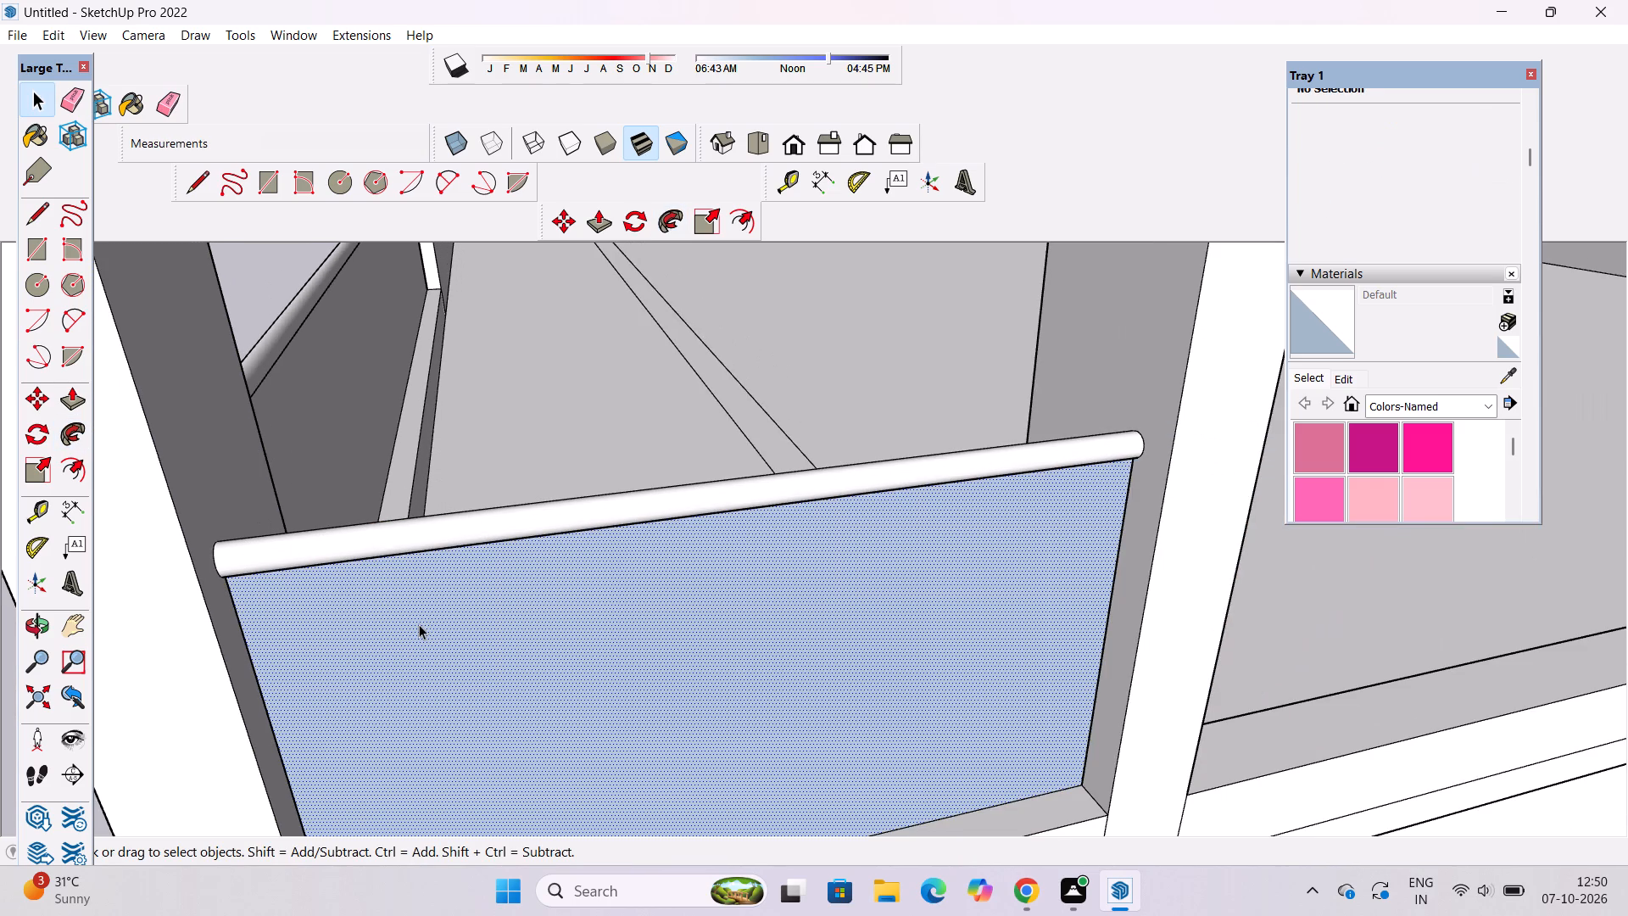
pyautogui.press('p')
pyautogui.click(419, 624)
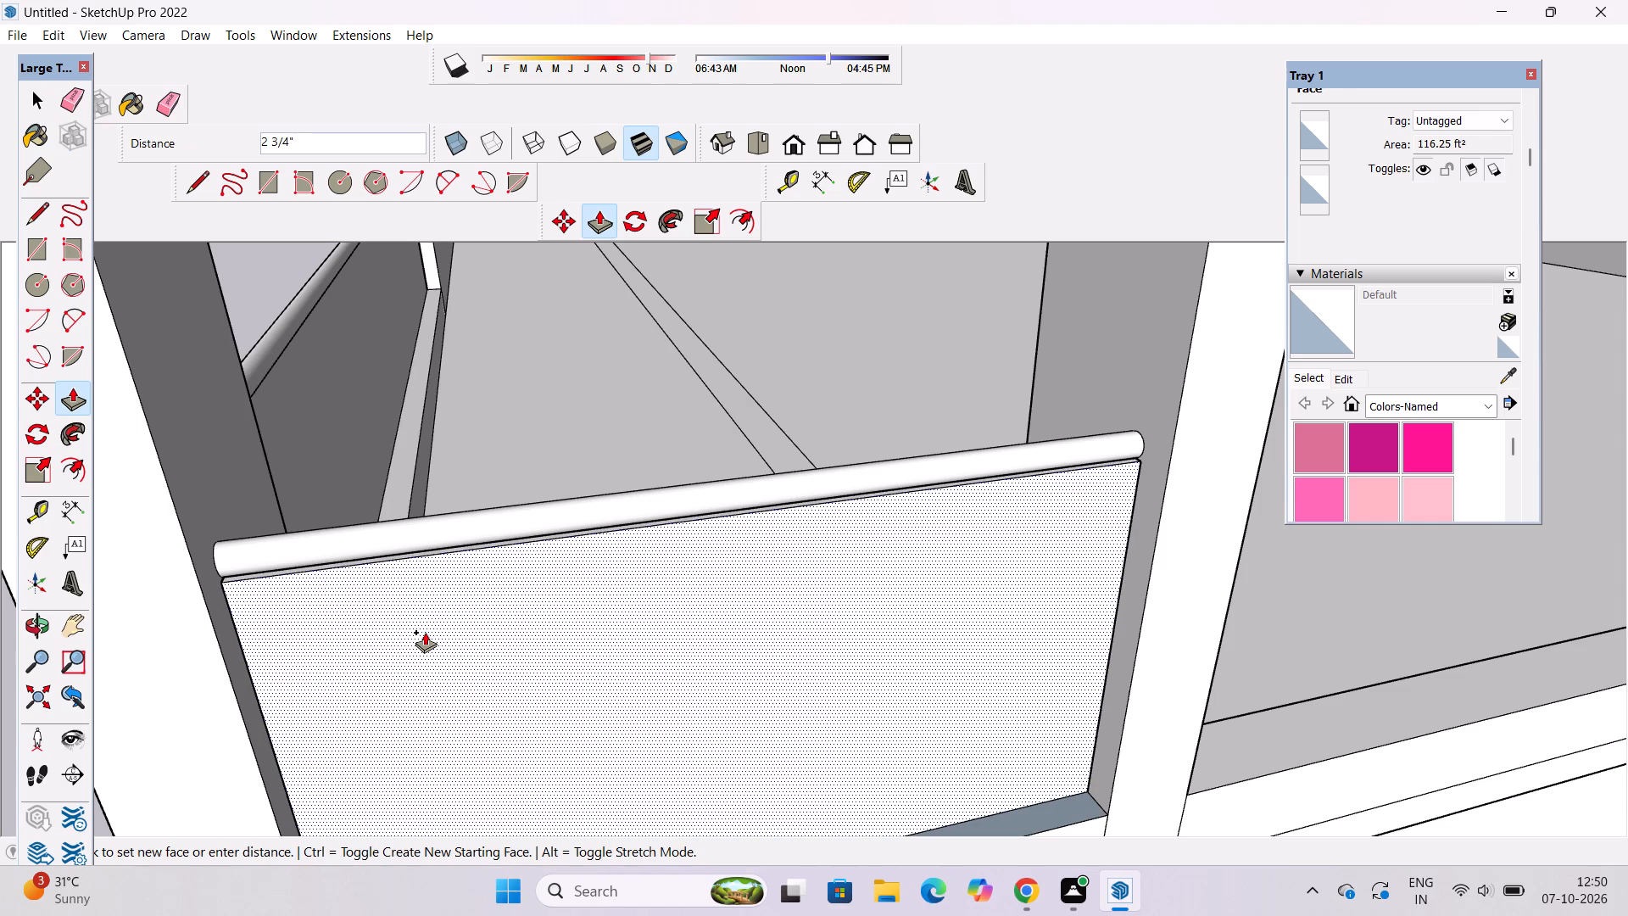
pyautogui.write('1.5"')
pyautogui.press('Return')
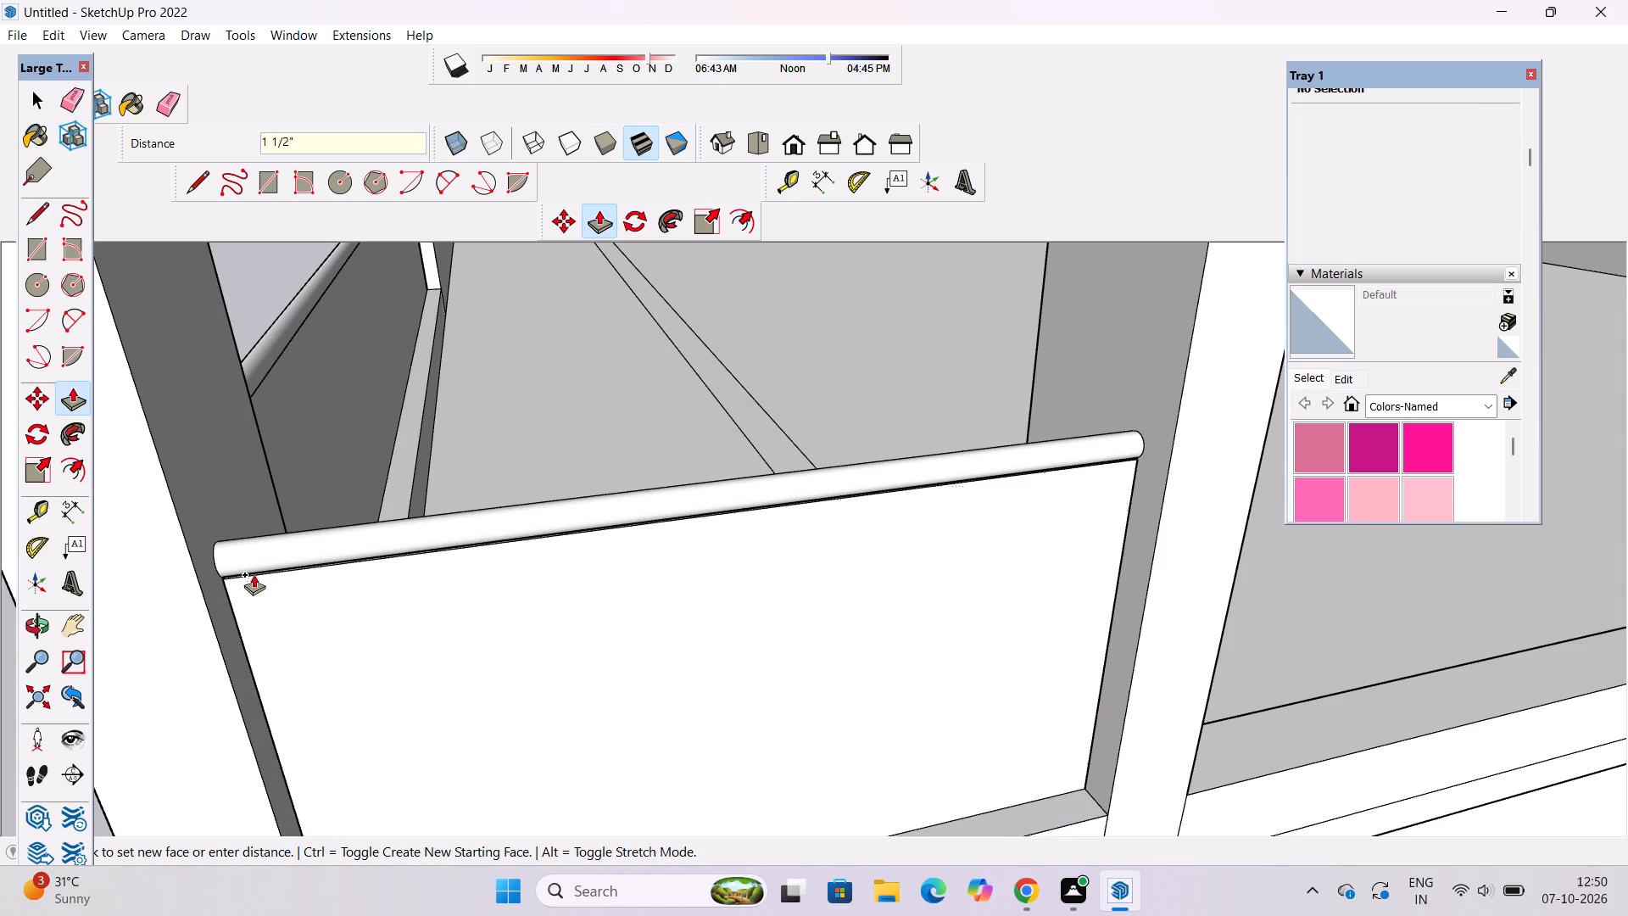
# Erase the short vertical seam on the long kerb's inner face, beside the column nearest the shorter side parapet.
pyautogui.press('o')
pyautogui.scroll(4, 379, 617)
pyautogui.moveTo(804, 549); pyautogui.dragTo(503, 530)
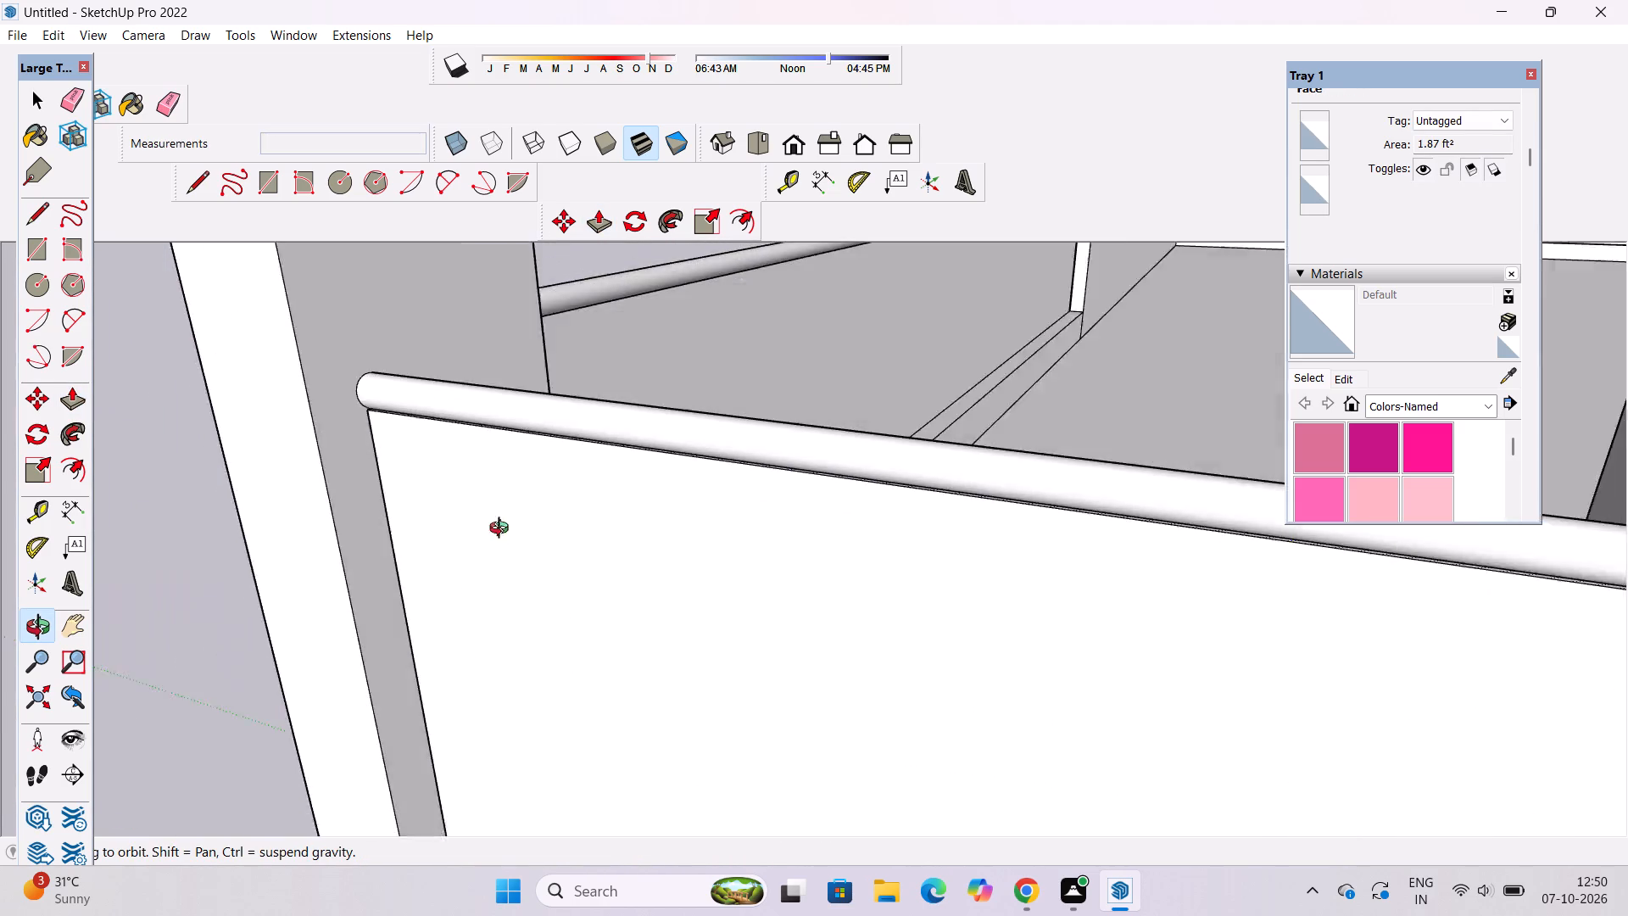
pyautogui.moveTo(503, 530); pyautogui.dragTo(0, 483)
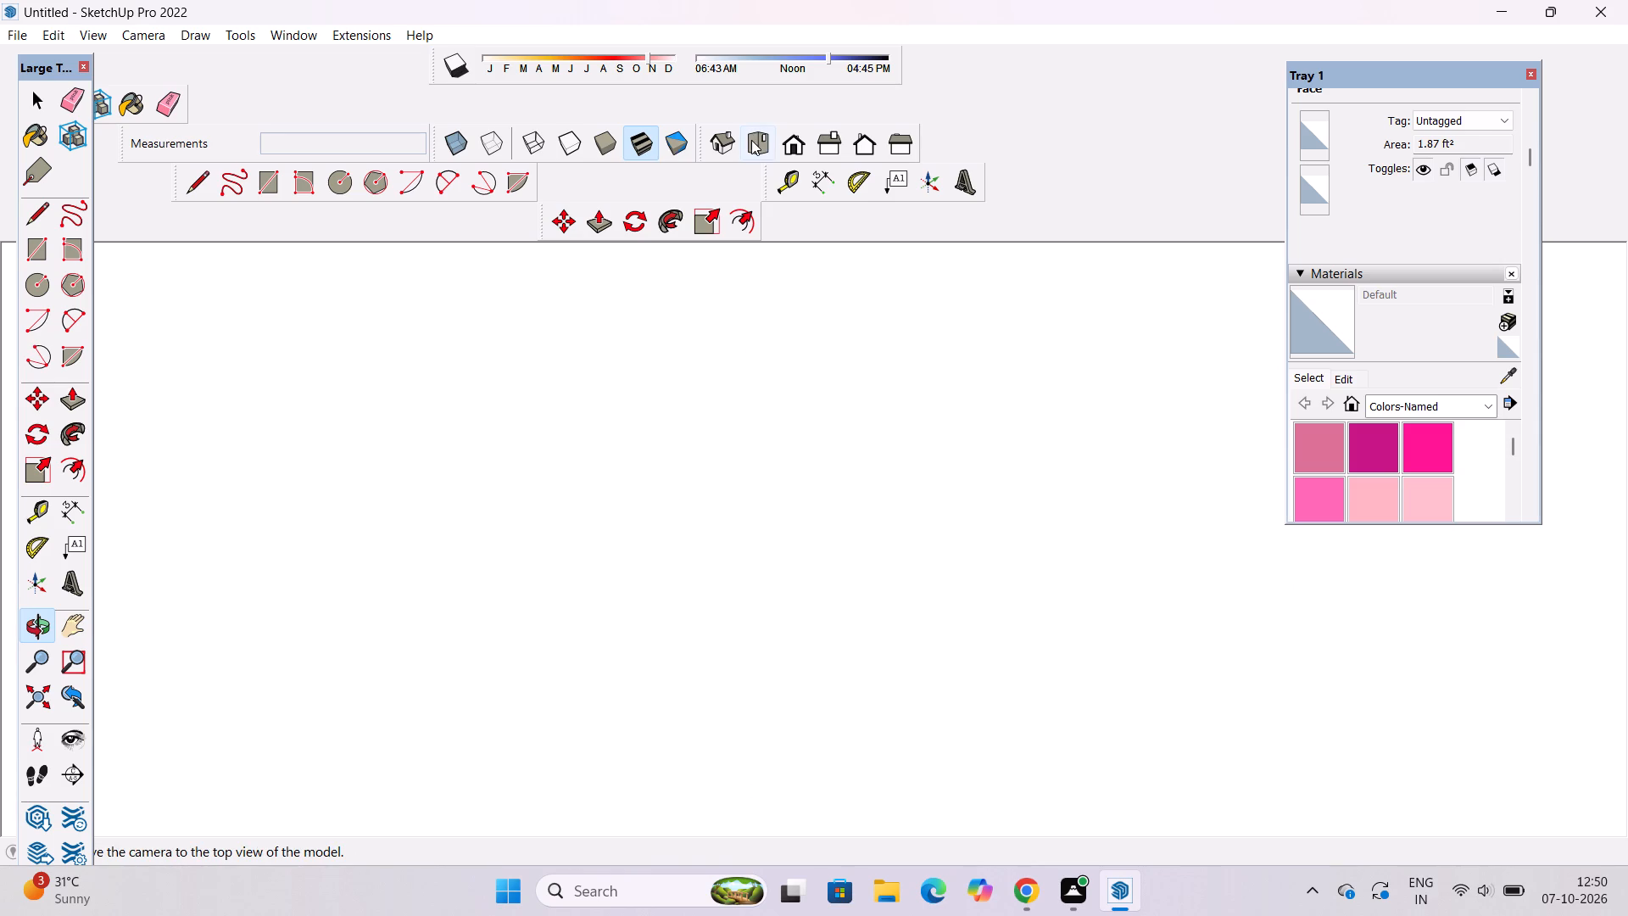
pyautogui.click(790, 144)
pyautogui.scroll(-19, 602, 387)
pyautogui.moveTo(785, 416); pyautogui.dragTo(282, 784)
pyautogui.scroll(5, 464, 427)
pyautogui.moveTo(579, 447); pyautogui.dragTo(491, 483)
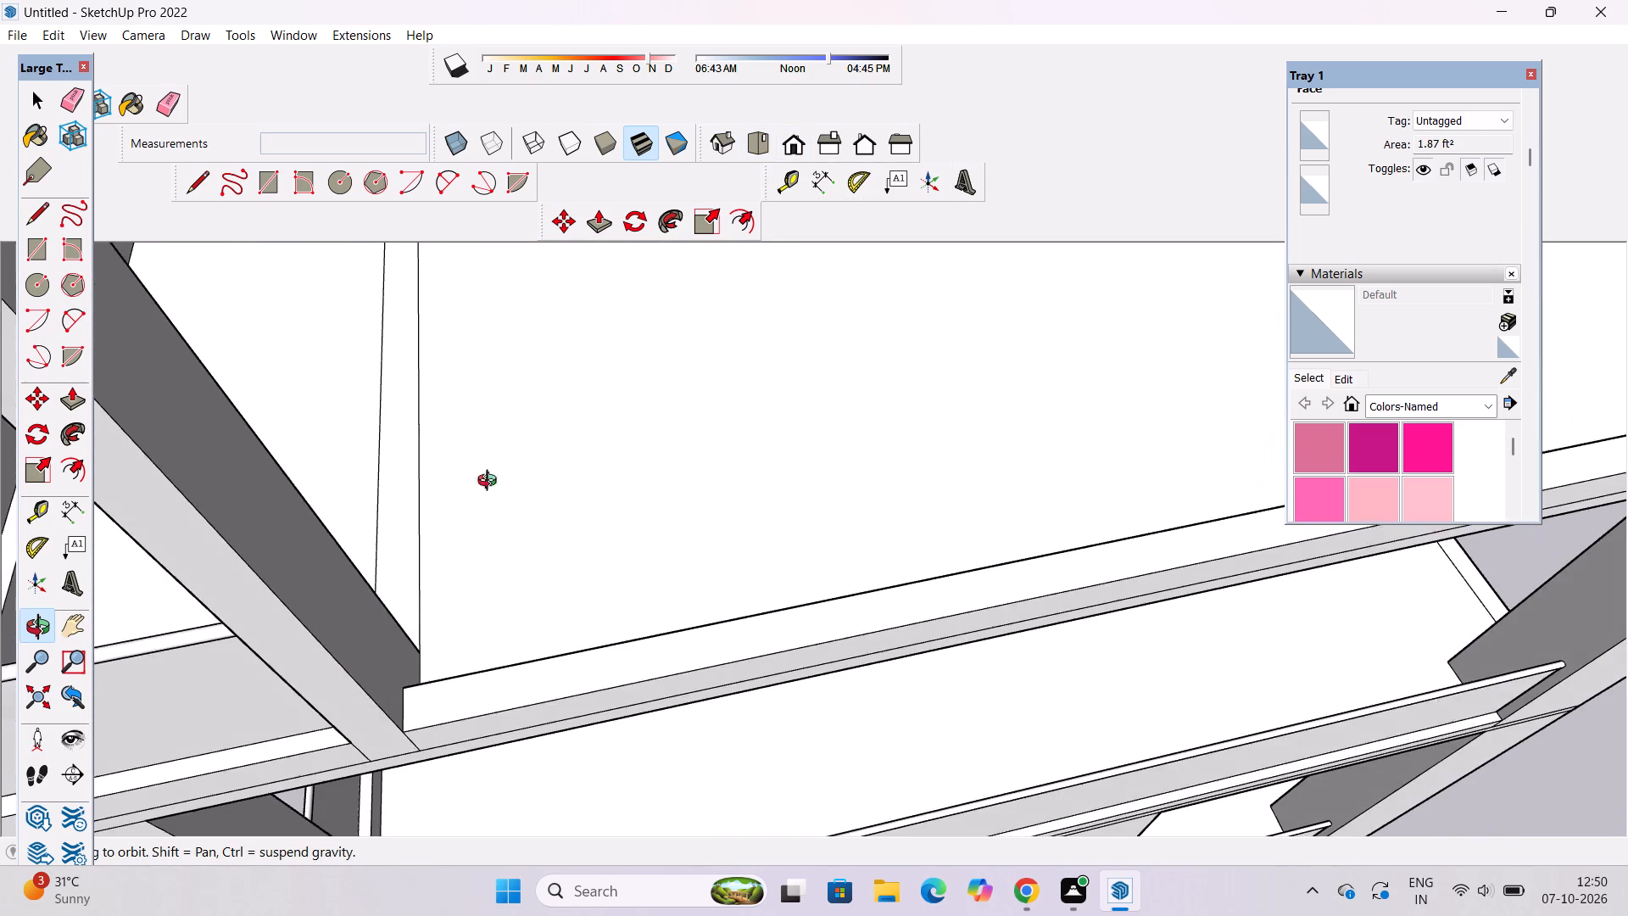
pyautogui.moveTo(491, 483); pyautogui.dragTo(157, 511)
pyautogui.keyDown('shift'); pyautogui.moveTo(563, 381); pyautogui.dragTo(421, 684); pyautogui.keyUp('shift')
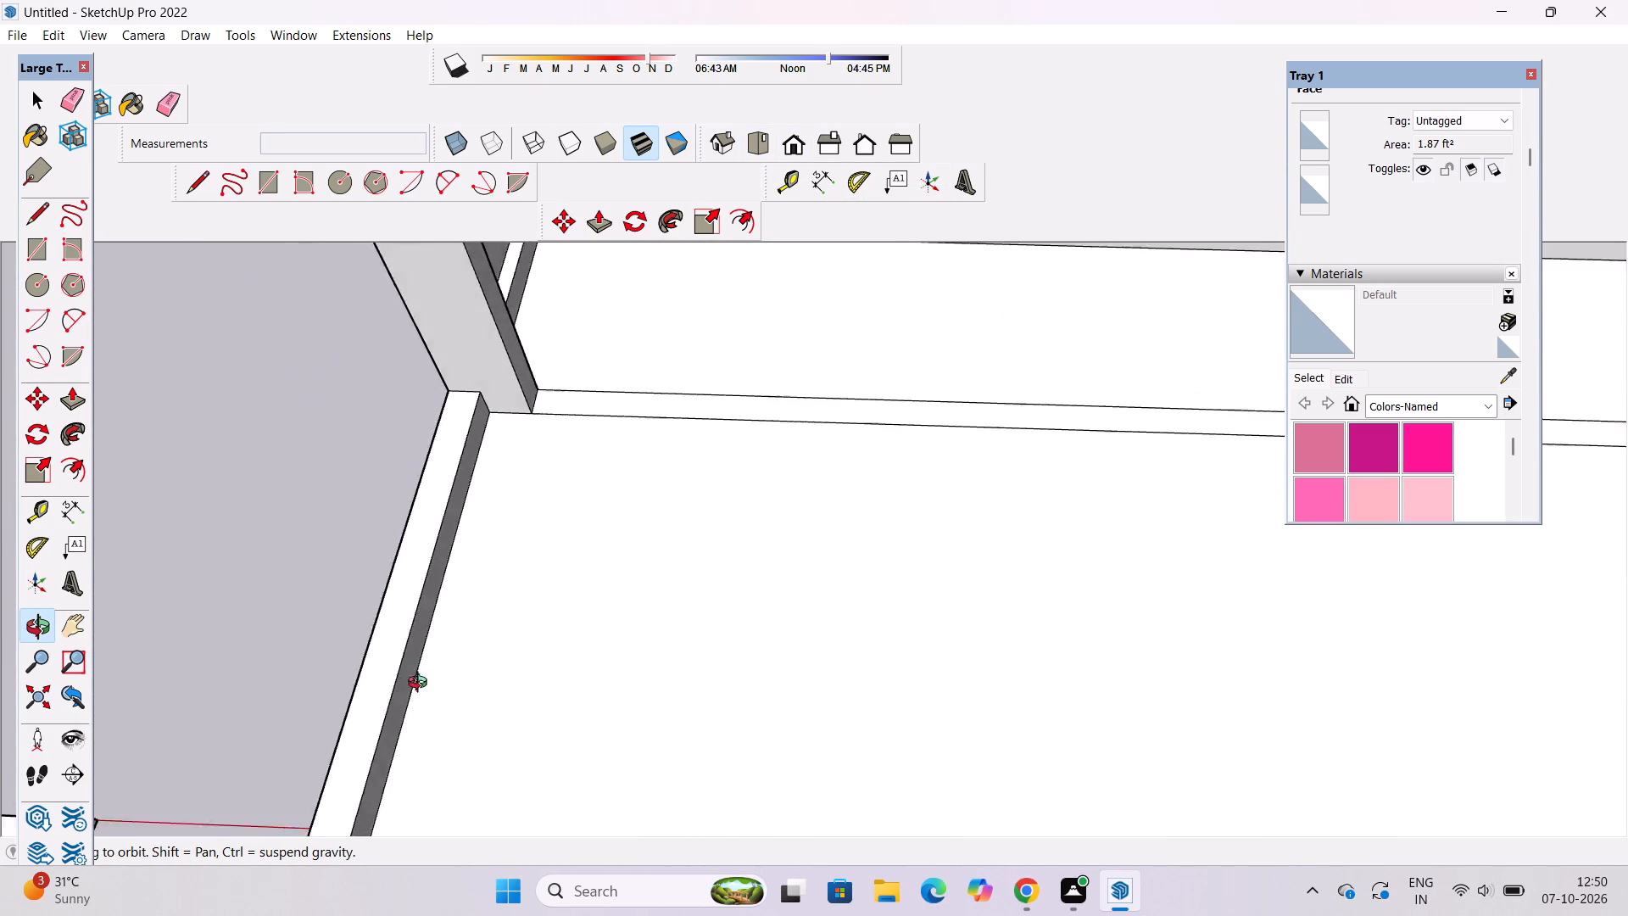
pyautogui.keyDown('shift'); pyautogui.moveTo(421, 684); pyautogui.dragTo(385, 587); pyautogui.keyUp('shift')
pyautogui.scroll(-5, 430, 461)
pyautogui.scroll(5, 605, 265)
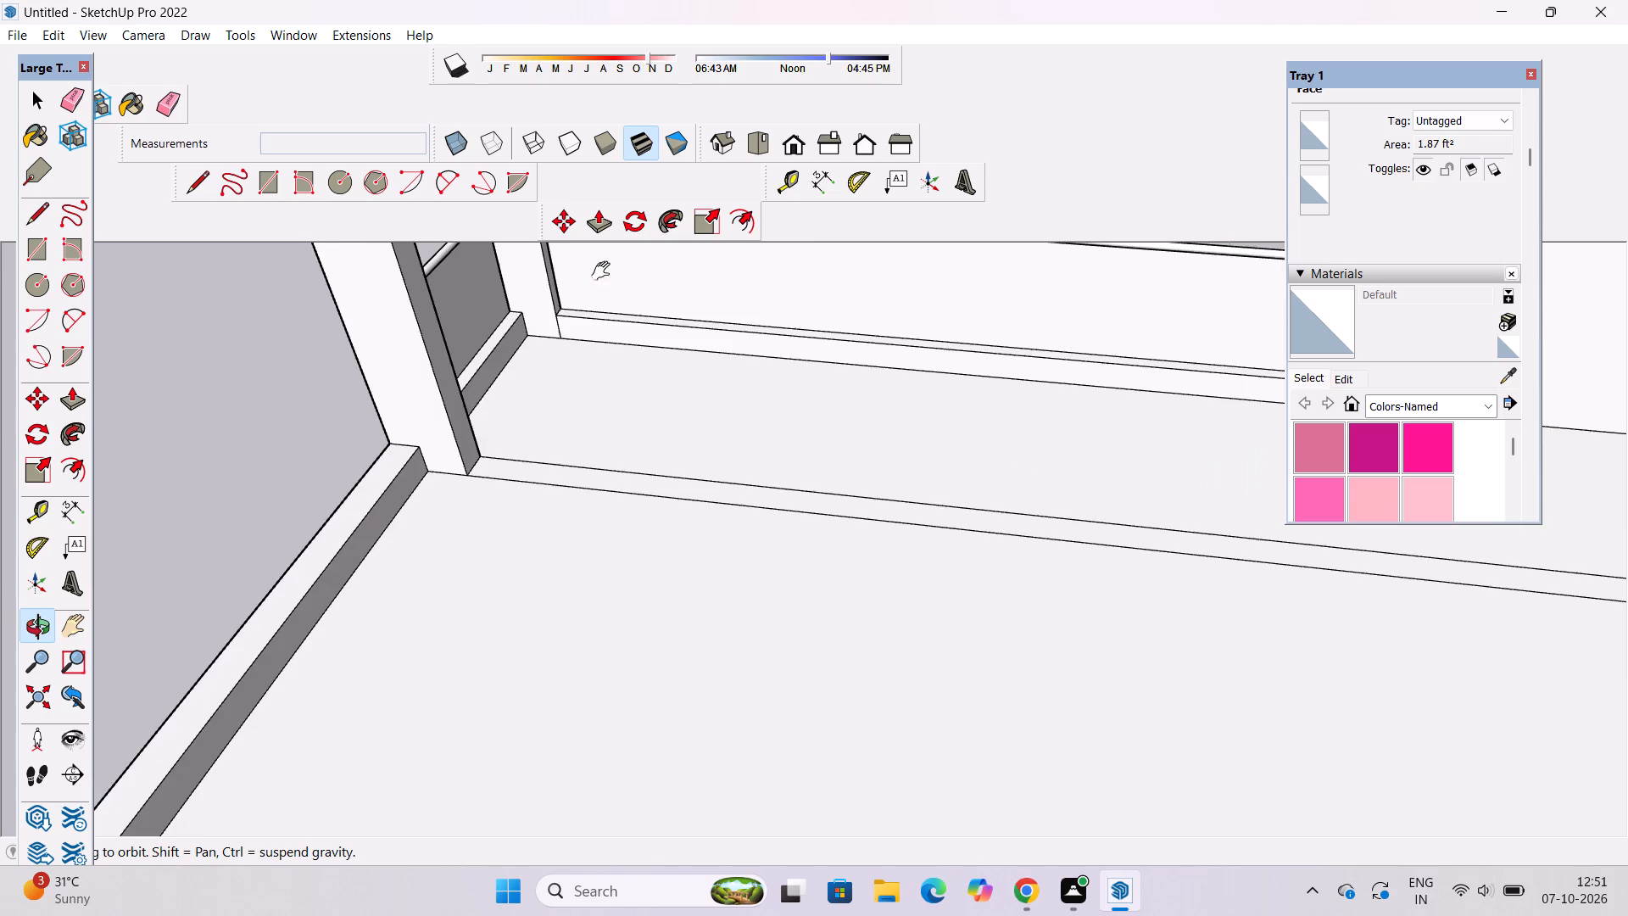
pyautogui.keyDown('shift'); pyautogui.moveTo(605, 338); pyautogui.dragTo(627, 571); pyautogui.keyUp('shift')
pyautogui.moveTo(621, 589); pyautogui.dragTo(614, 488)
pyautogui.scroll(9, 591, 593)
pyautogui.keyDown('shift'); pyautogui.moveTo(589, 593); pyautogui.dragTo(593, 614); pyautogui.keyUp('shift')
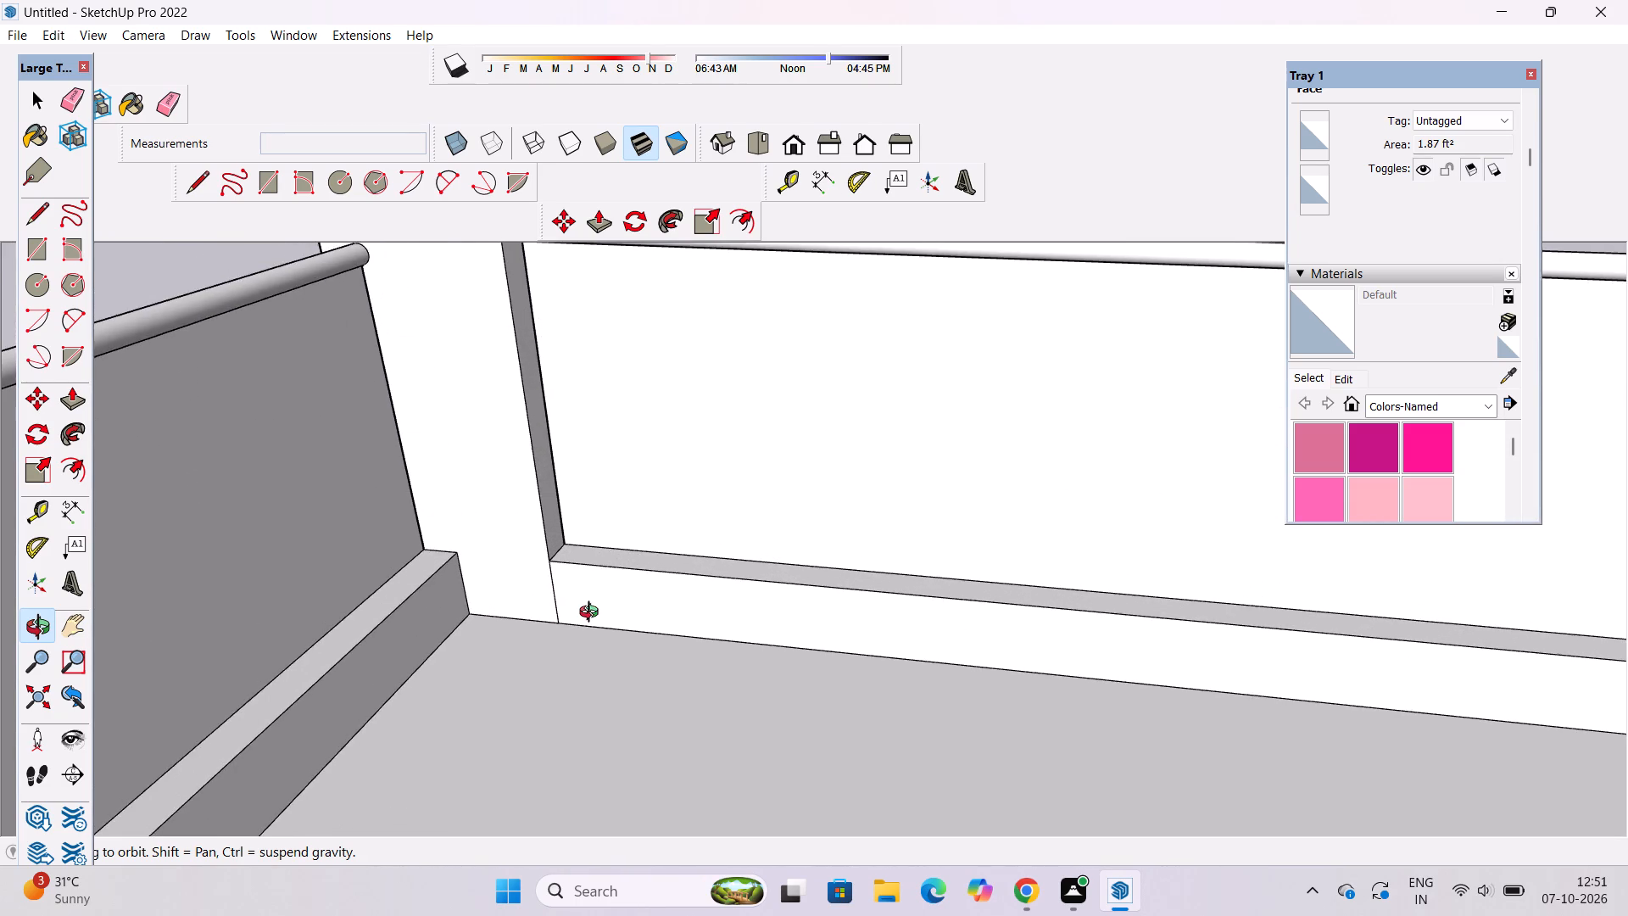
pyautogui.scroll(4, 592, 614)
pyautogui.press('e')
pyautogui.moveTo(527, 573); pyautogui.dragTo(533, 592)
pyautogui.click(533, 592)
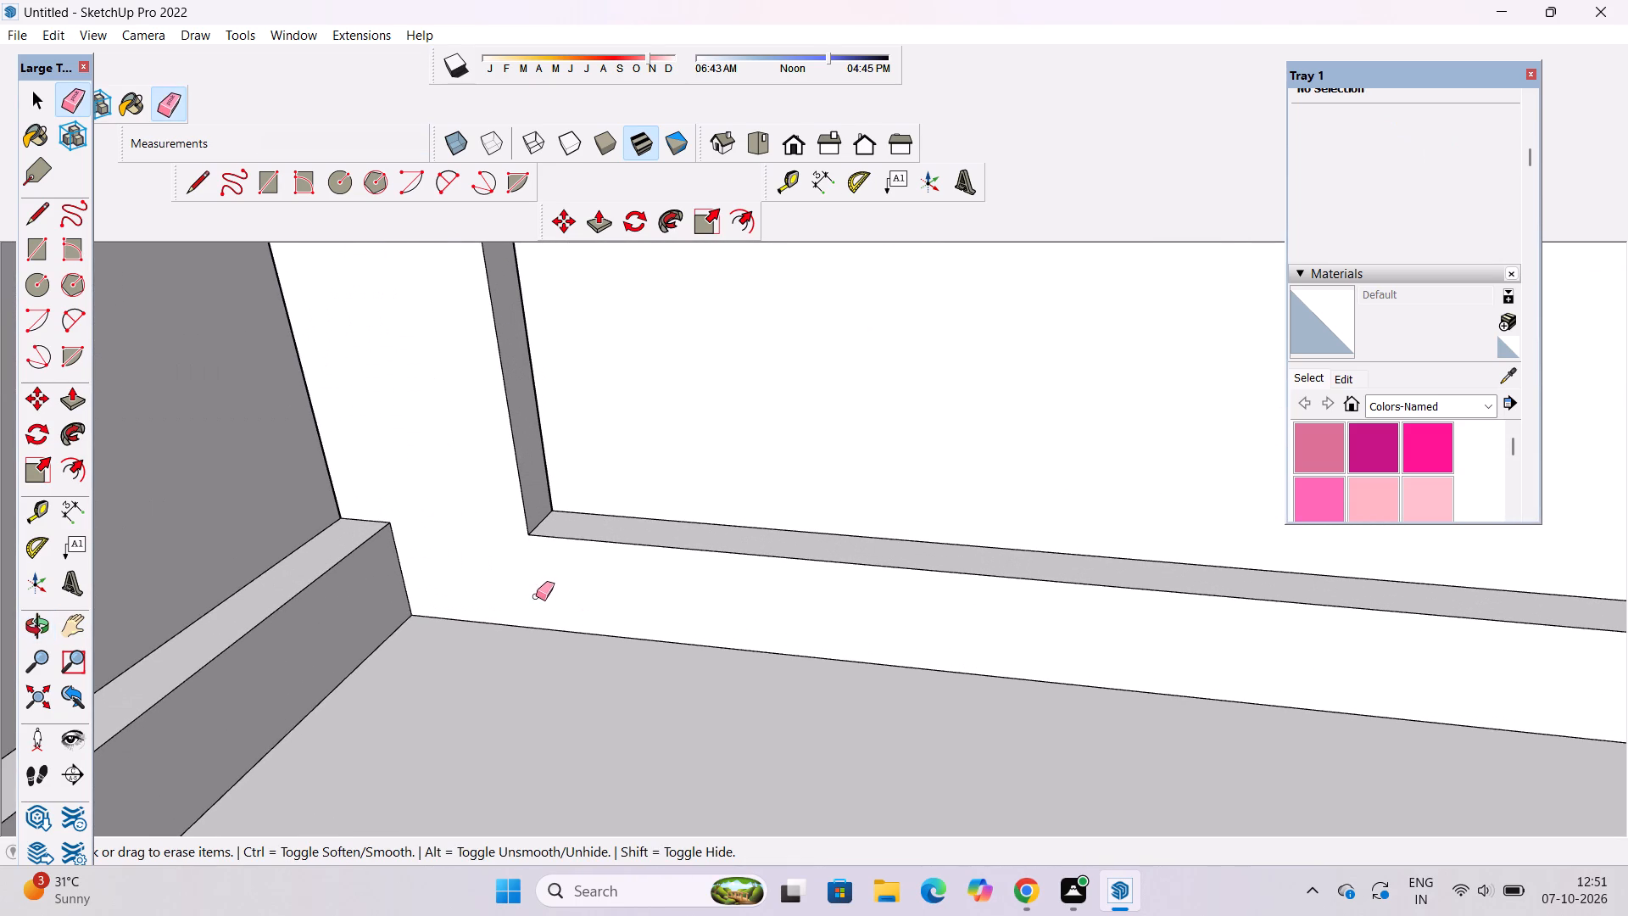
pyautogui.press('space')
# Erase the matching short vertical seam where the far end of the same kerb meets the wall face.
pyautogui.press('o')
pyautogui.scroll(-15, 504, 489)
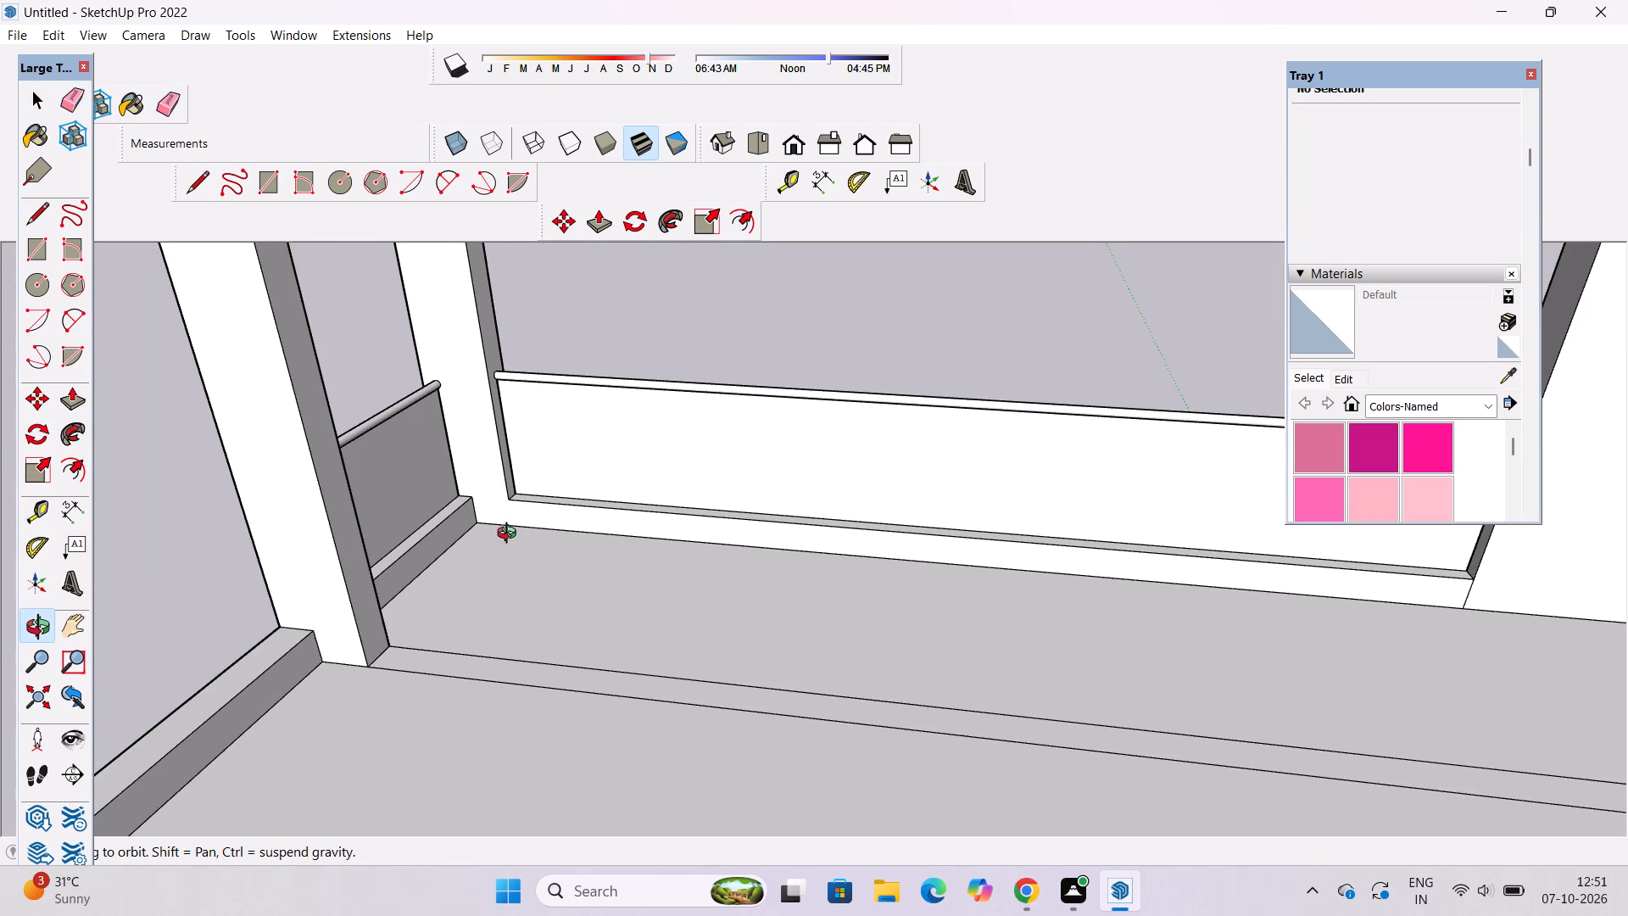
pyautogui.moveTo(551, 542); pyautogui.dragTo(571, 545)
pyautogui.keyDown('shift'); pyautogui.moveTo(803, 537); pyautogui.dragTo(377, 596); pyautogui.keyUp('shift')
pyautogui.scroll(4, 1026, 686)
pyautogui.keyDown('shift'); pyautogui.moveTo(983, 643); pyautogui.dragTo(922, 677); pyautogui.keyUp('shift')
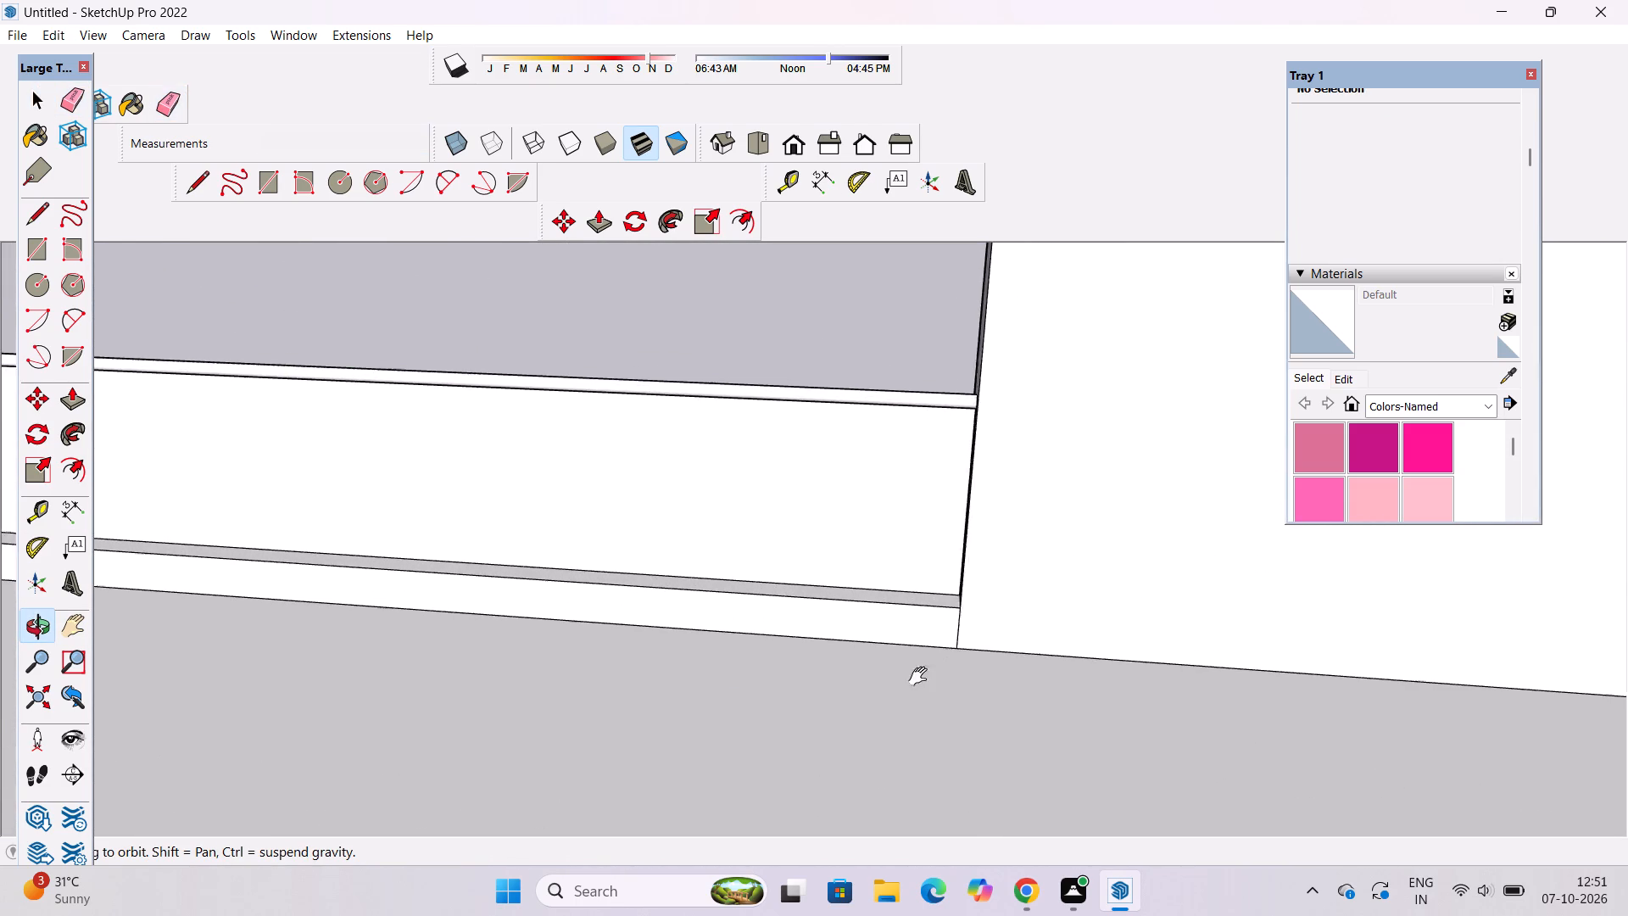
pyautogui.keyDown('shift'); pyautogui.moveTo(922, 677); pyautogui.dragTo(903, 685); pyautogui.keyUp('shift')
pyautogui.scroll(3, 895, 681)
pyautogui.press('e')
pyautogui.moveTo(914, 605); pyautogui.dragTo(891, 641)
# Erase the vertical seam between the top balcony's front edge beam and the corner column, plus the horizontal line along the beam.
pyautogui.press('o')
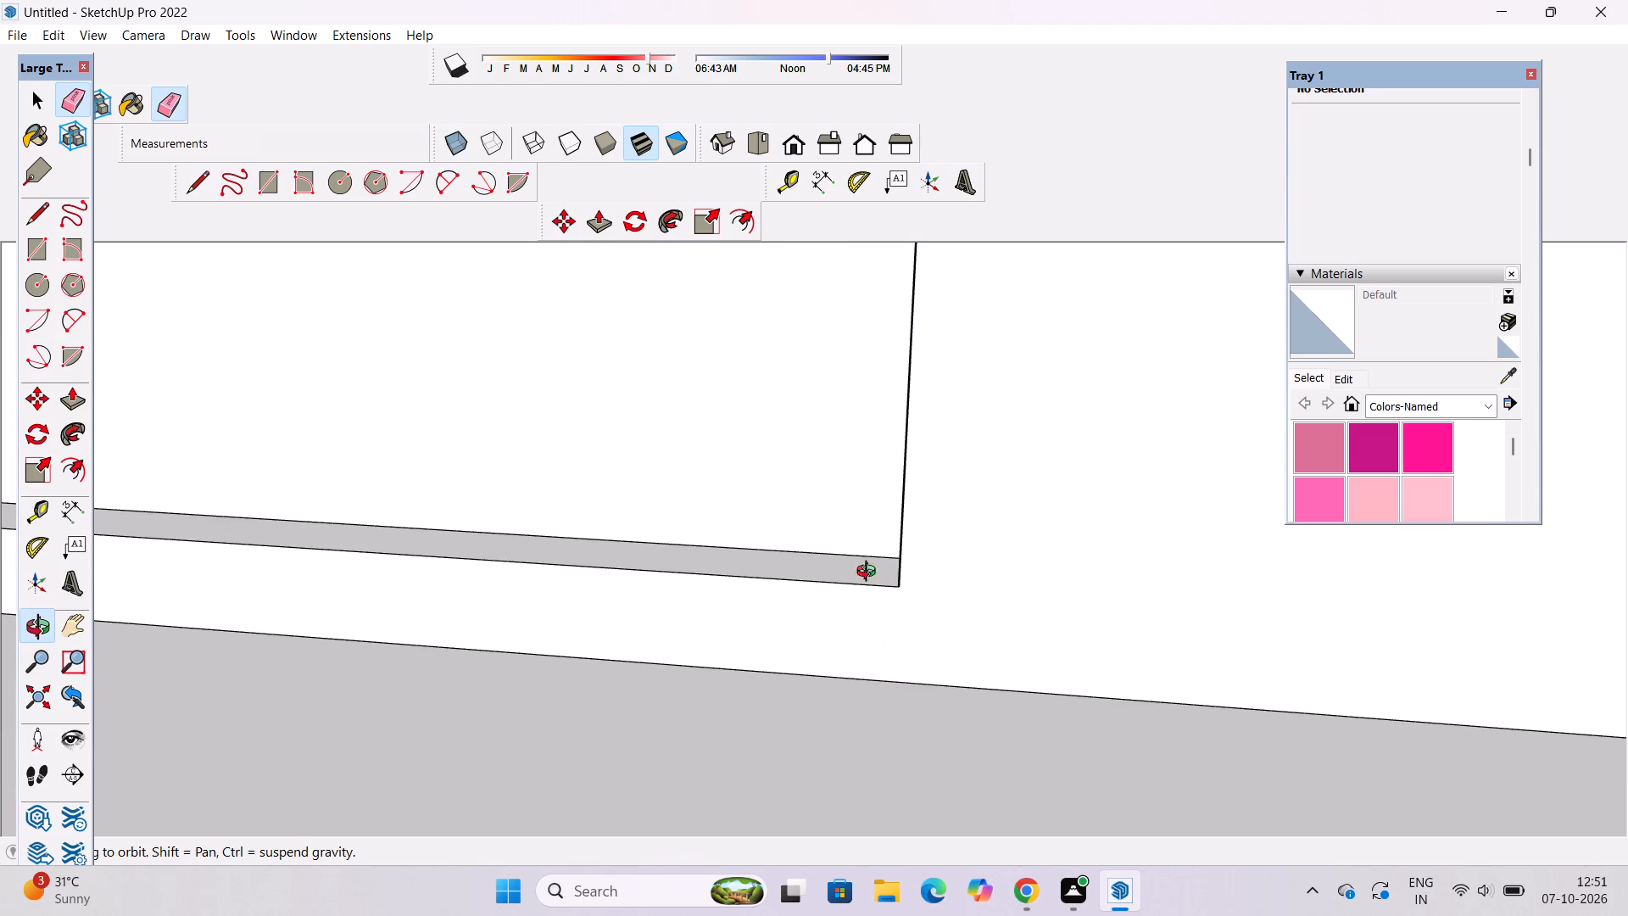
pyautogui.click(786, 136)
pyautogui.scroll(-19, 805, 364)
pyautogui.keyDown('shift'); pyautogui.moveTo(850, 428); pyautogui.dragTo(574, 576); pyautogui.keyUp('shift')
pyautogui.scroll(-6, 576, 528)
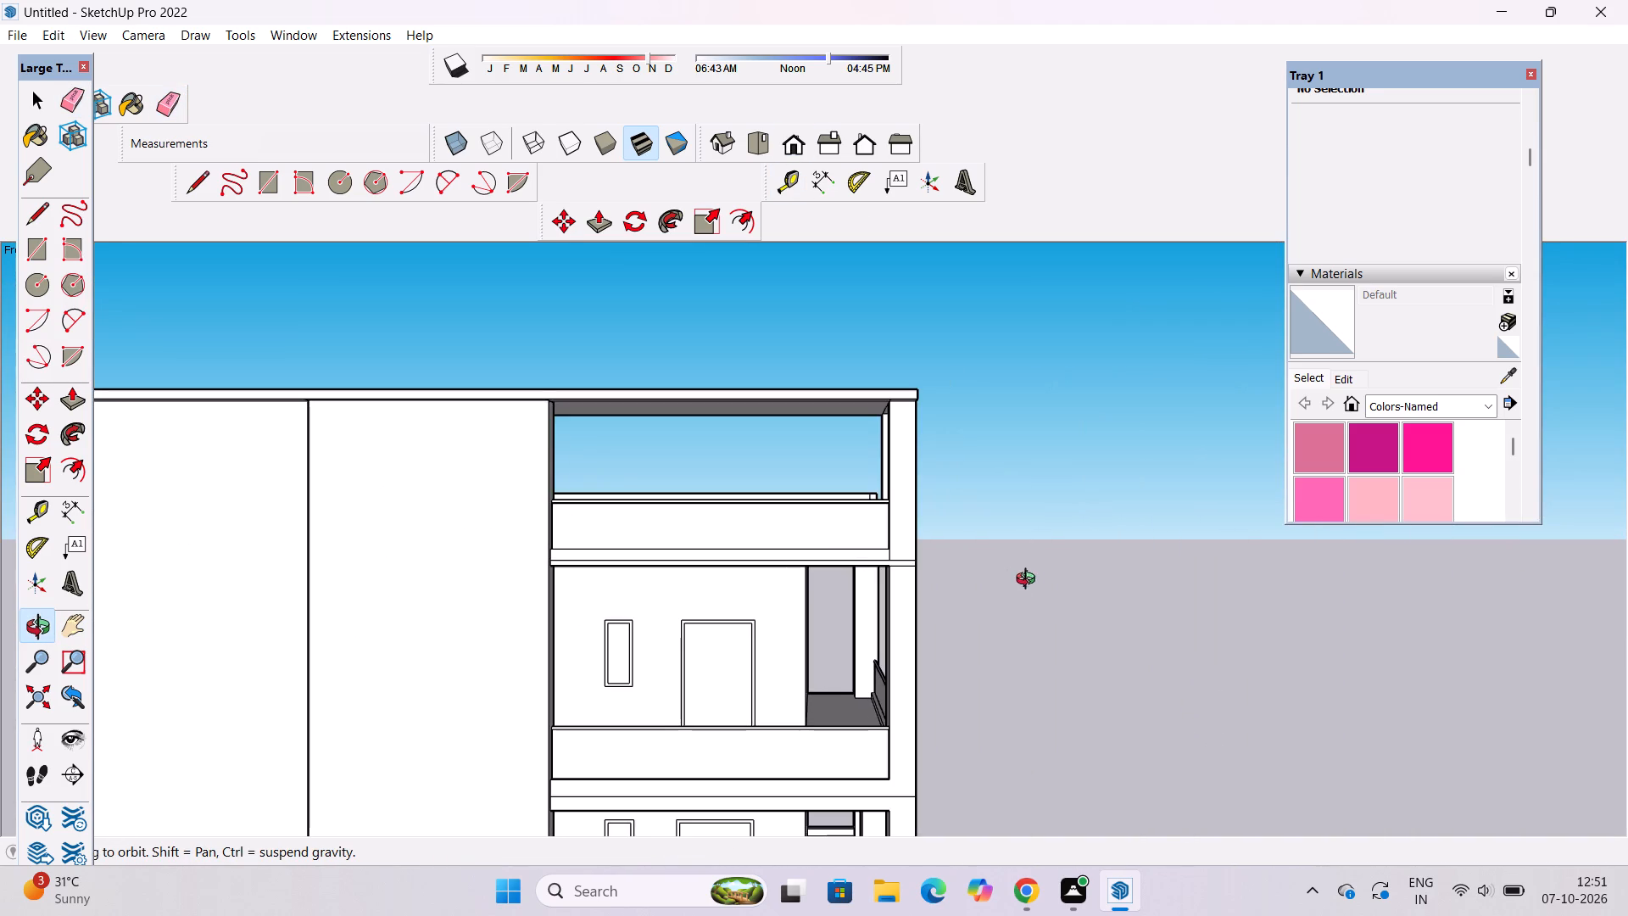
pyautogui.scroll(2, 995, 579)
pyautogui.scroll(4, 821, 561)
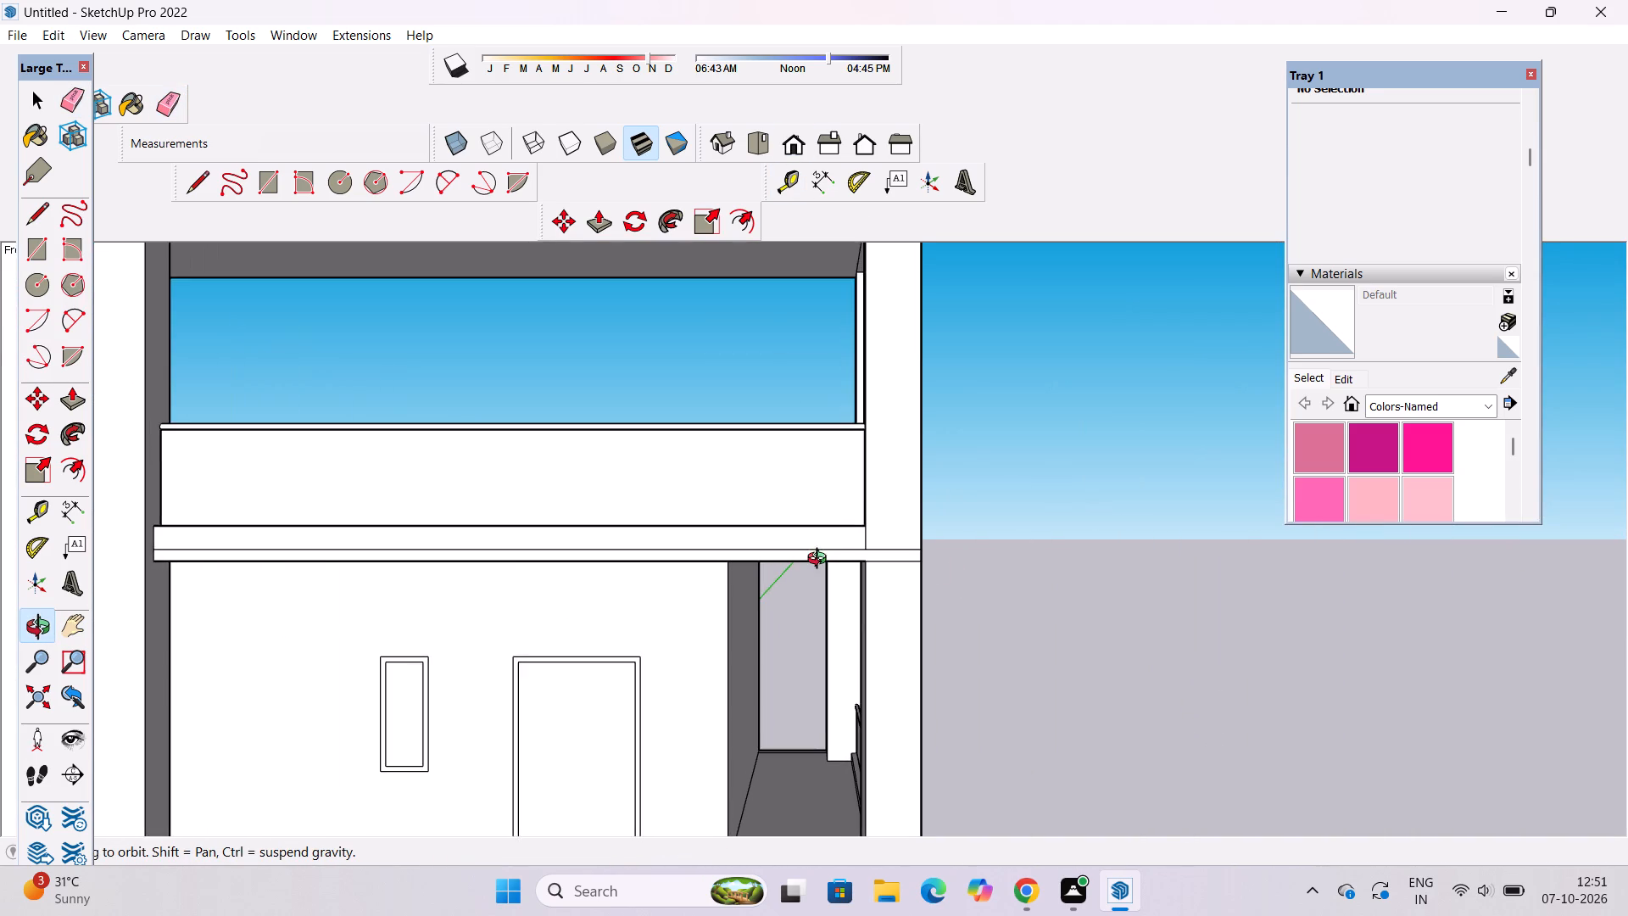
pyautogui.scroll(-4, 821, 561)
pyautogui.keyDown('shift'); pyautogui.moveTo(839, 566); pyautogui.dragTo(854, 597); pyautogui.keyUp('shift')
pyautogui.keyDown('shift'); pyautogui.scroll(5, 854, 597); pyautogui.keyUp('shift')
pyautogui.keyDown('shift'); pyautogui.moveTo(910, 617); pyautogui.dragTo(893, 587); pyautogui.keyUp('shift')
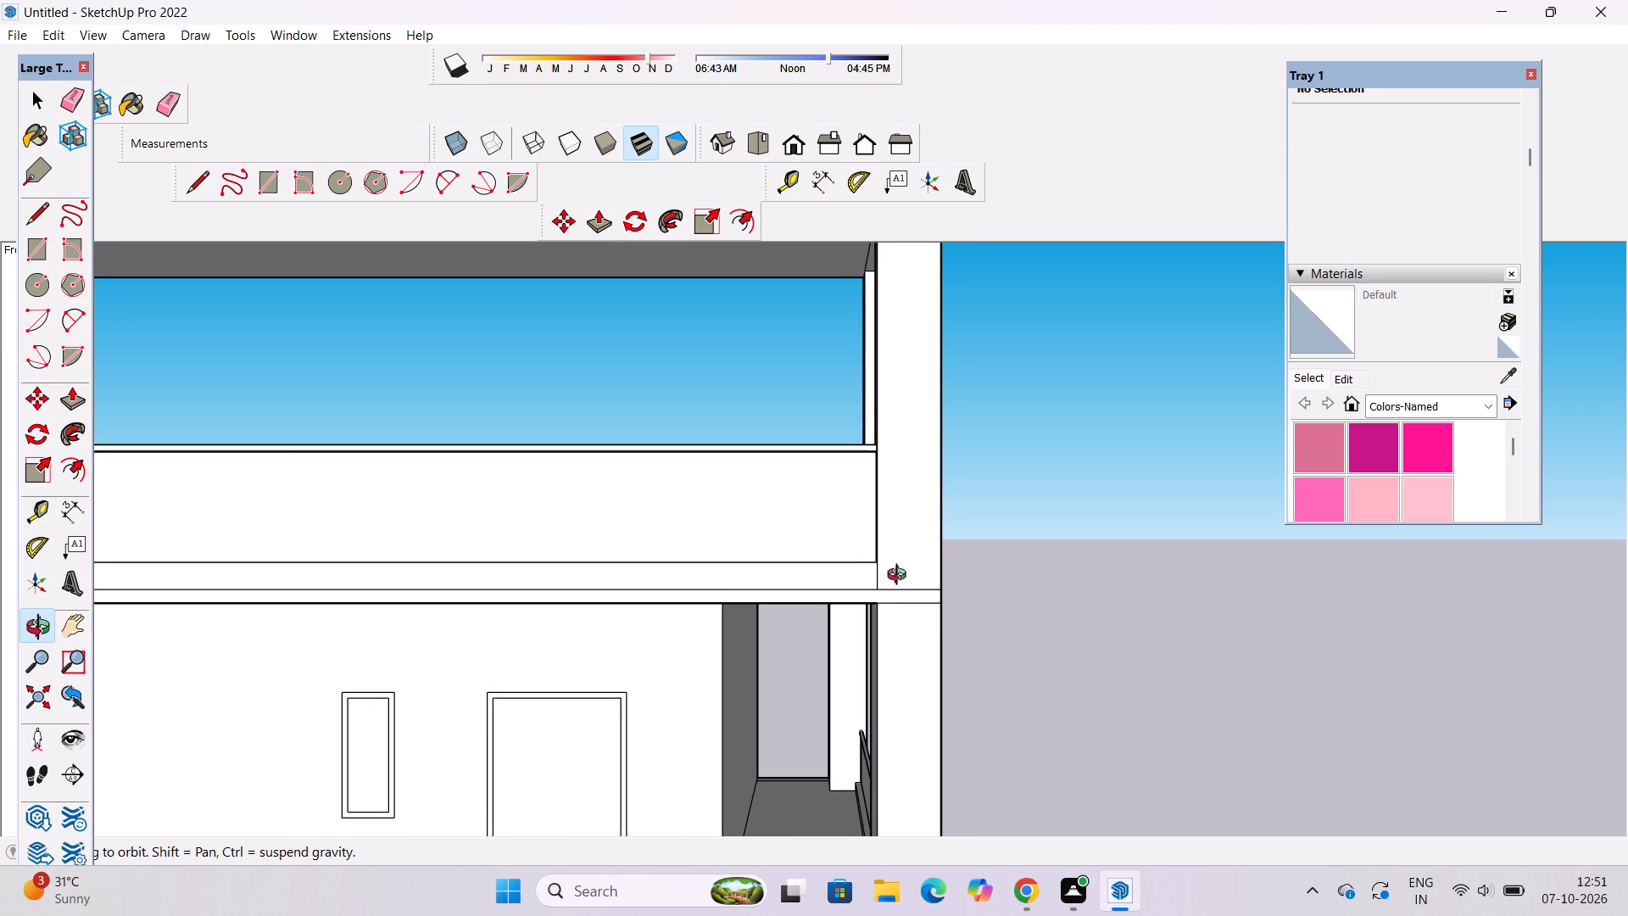
pyautogui.scroll(-5, 939, 554)
pyautogui.keyDown('shift'); pyautogui.moveTo(860, 572); pyautogui.dragTo(904, 571); pyautogui.keyUp('shift')
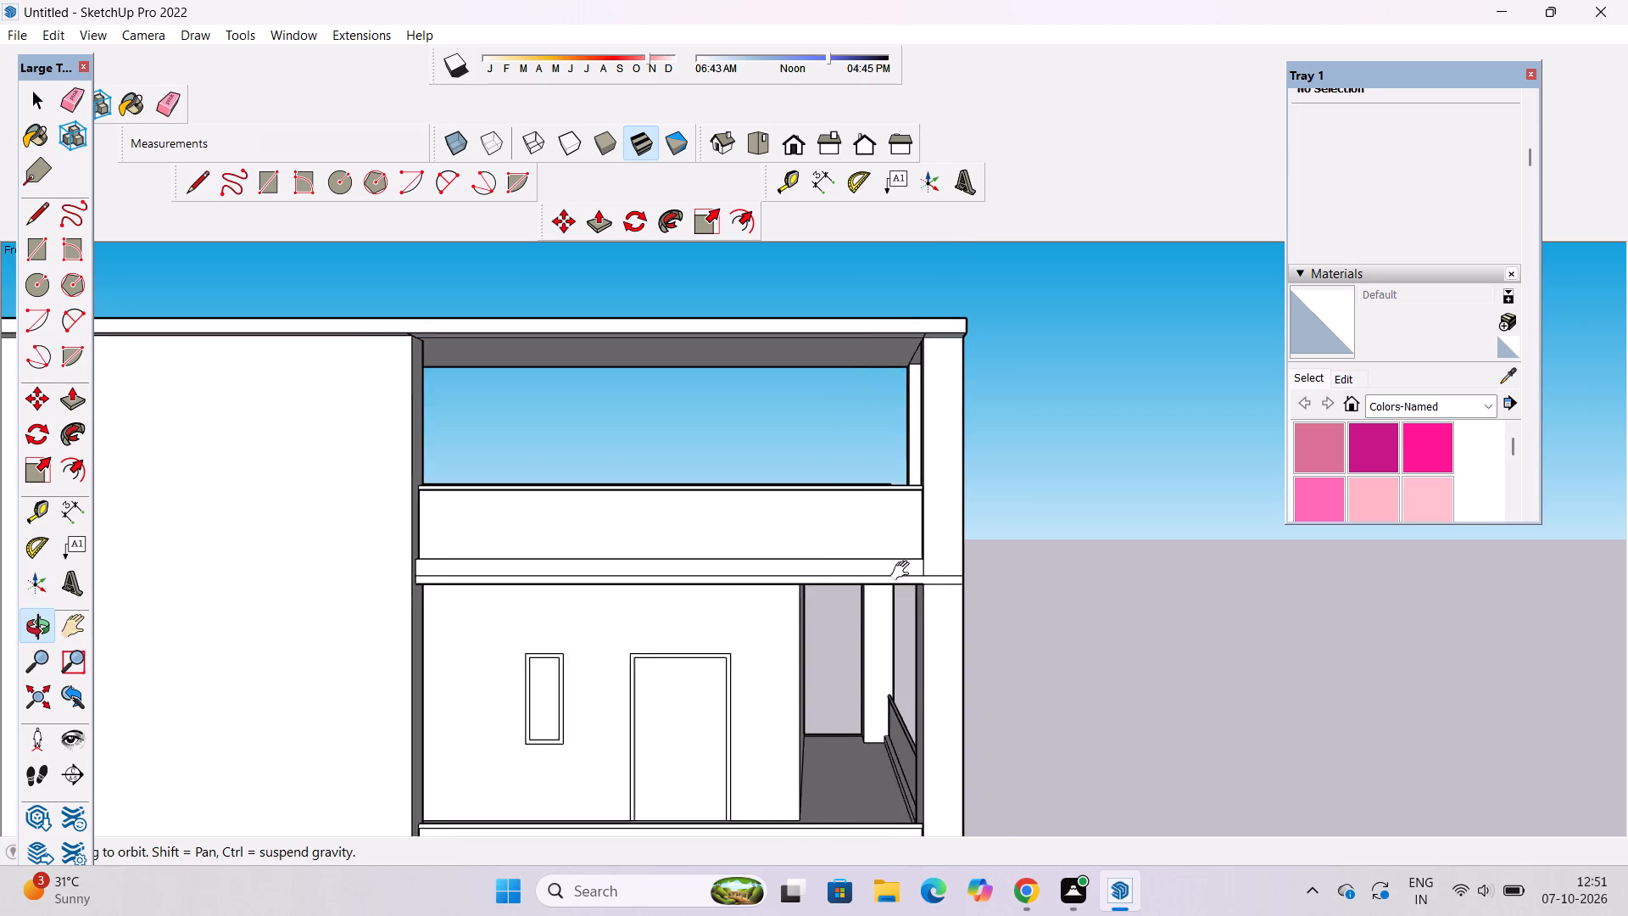
pyautogui.keyDown('shift'); pyautogui.moveTo(904, 571); pyautogui.dragTo(941, 562); pyautogui.keyUp('shift')
pyautogui.scroll(3, 974, 547)
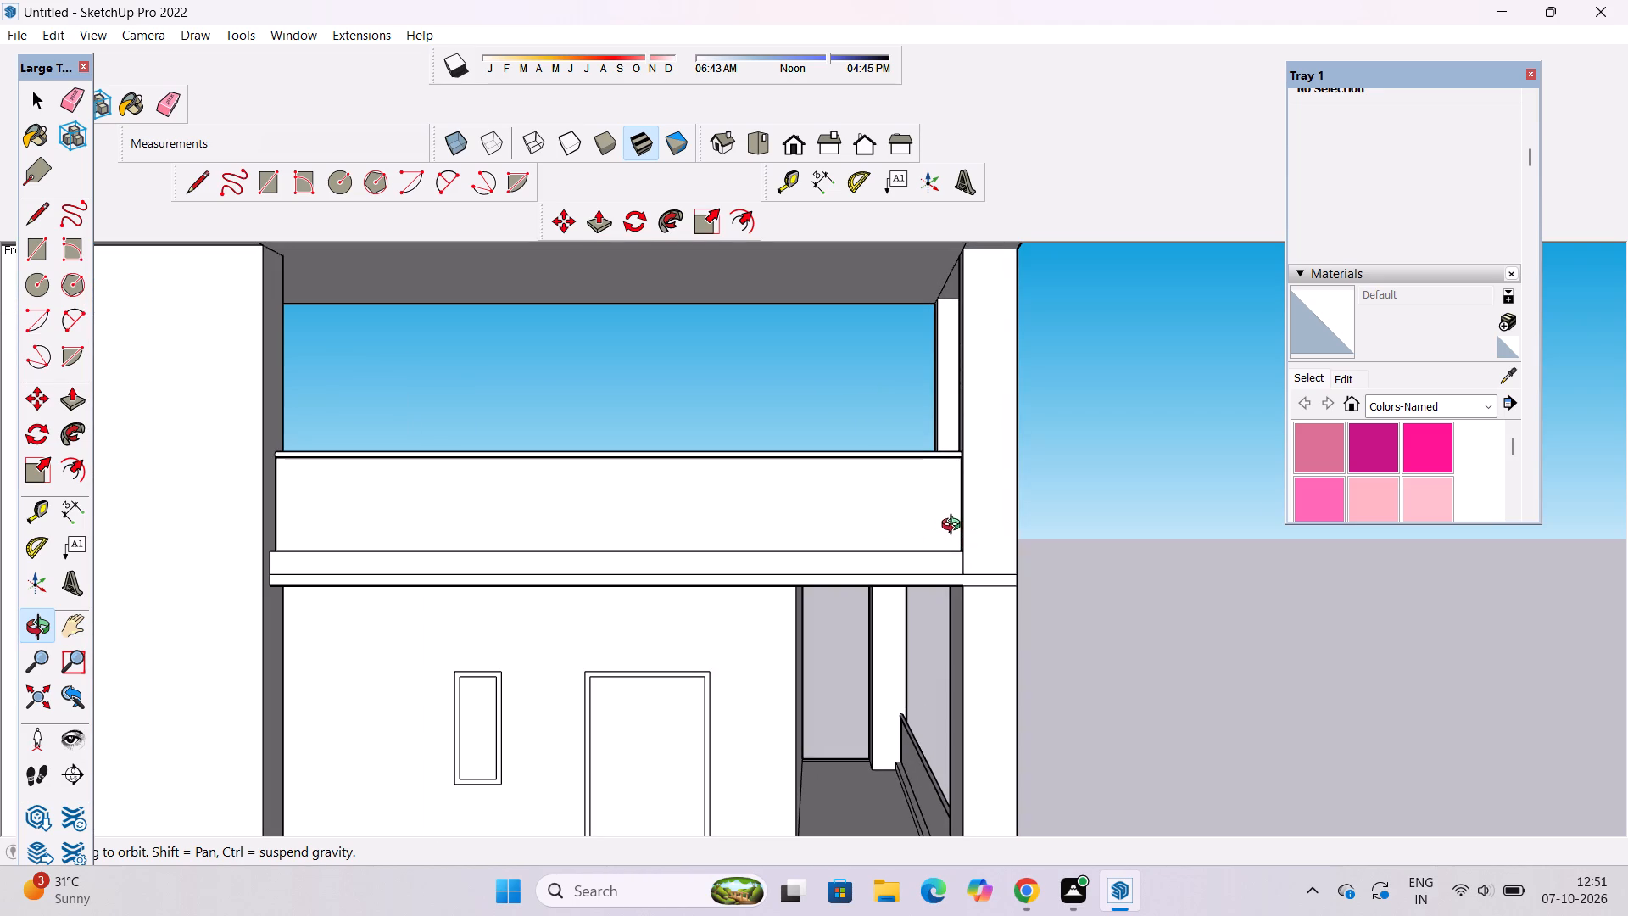
pyautogui.scroll(1, 939, 553)
pyautogui.moveTo(944, 584); pyautogui.dragTo(962, 646)
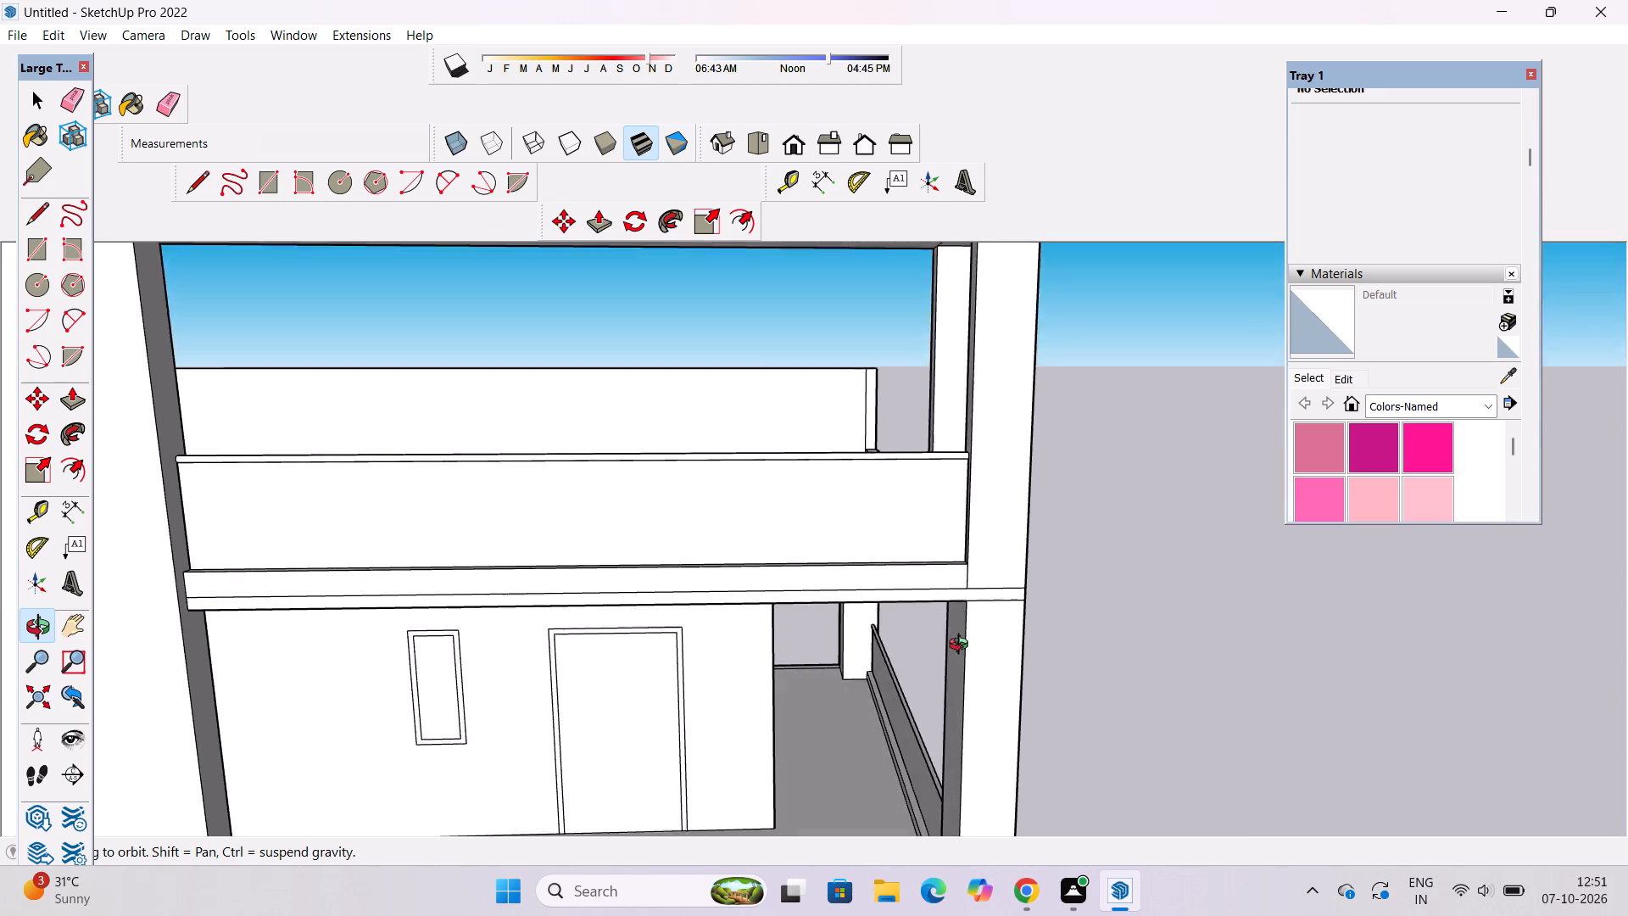
pyautogui.moveTo(962, 646); pyautogui.dragTo(962, 628)
pyautogui.press('e')
pyautogui.scroll(4, 980, 577)
pyautogui.moveTo(973, 570); pyautogui.dragTo(953, 587)
pyautogui.moveTo(989, 569); pyautogui.dragTo(996, 587)
pyautogui.click(996, 587)
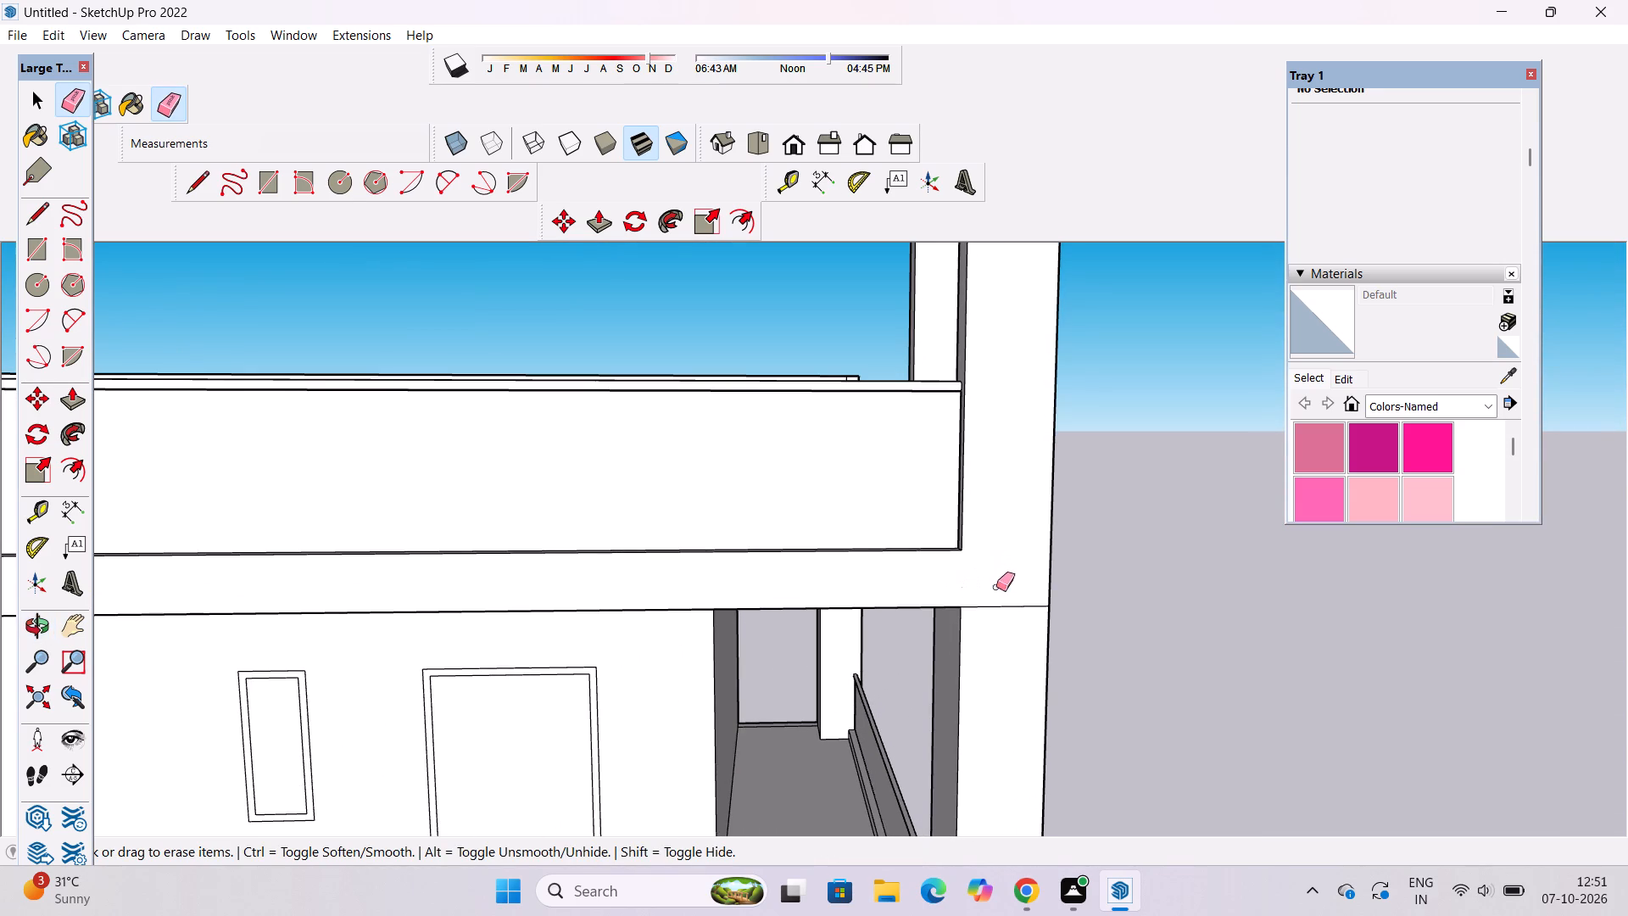
# Erase the leftover line crossing the raised roof slab's top face at the front corner above the columns.
pyautogui.scroll(-6, 951, 519)
pyautogui.press('space')
pyautogui.press('o')
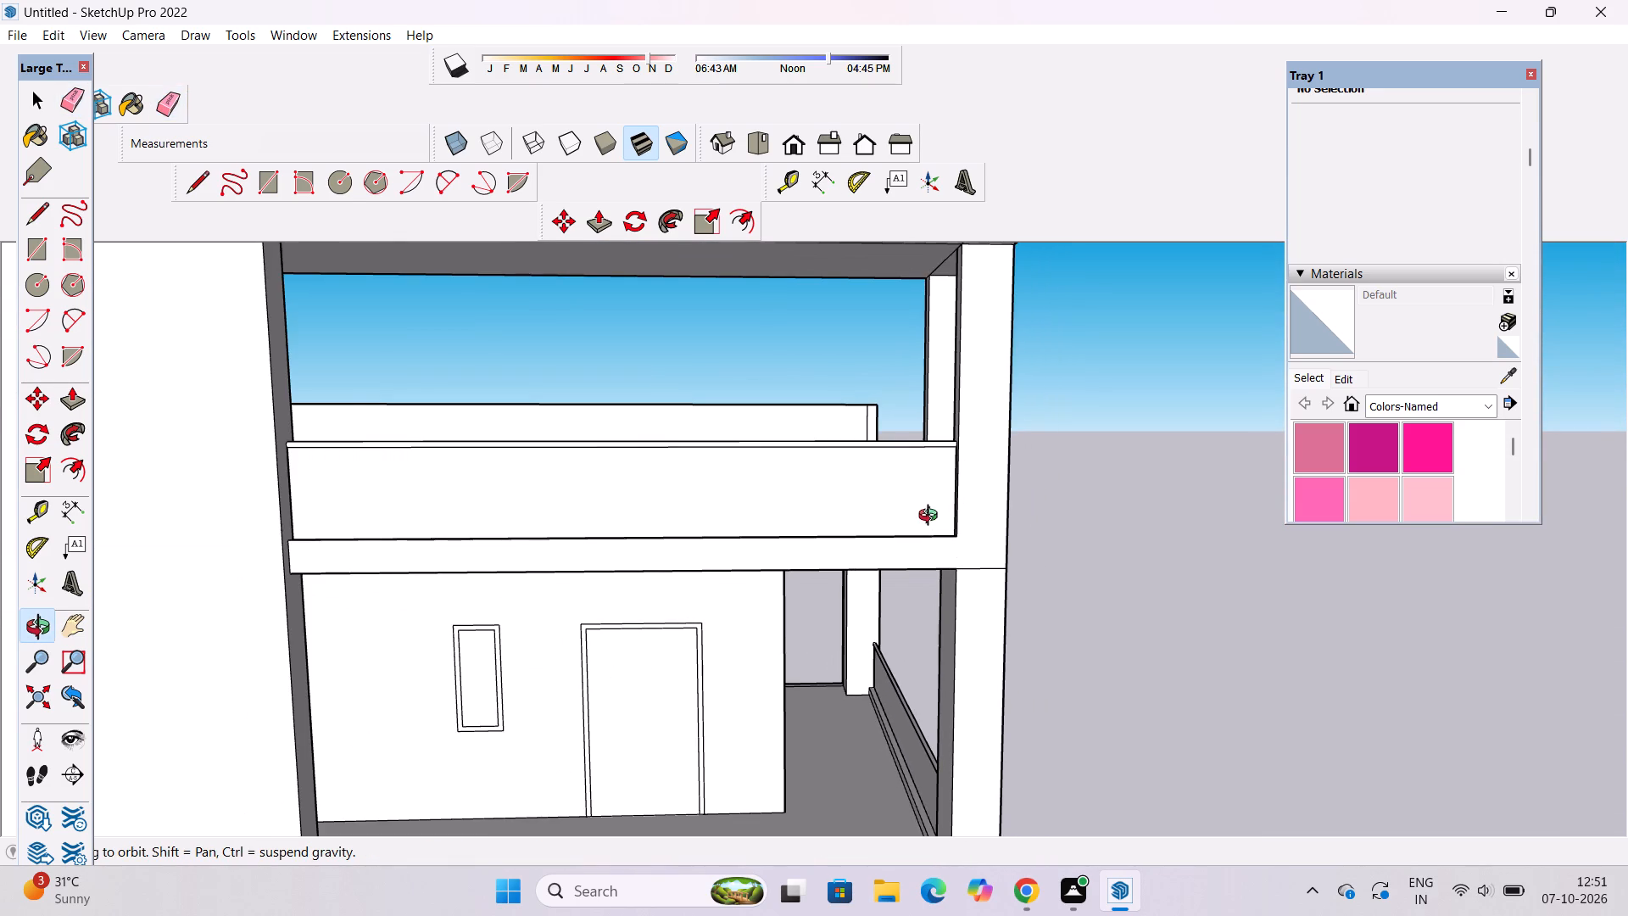
pyautogui.scroll(-5, 932, 517)
pyautogui.moveTo(1066, 504); pyautogui.dragTo(915, 550)
pyautogui.moveTo(879, 507); pyautogui.dragTo(867, 502)
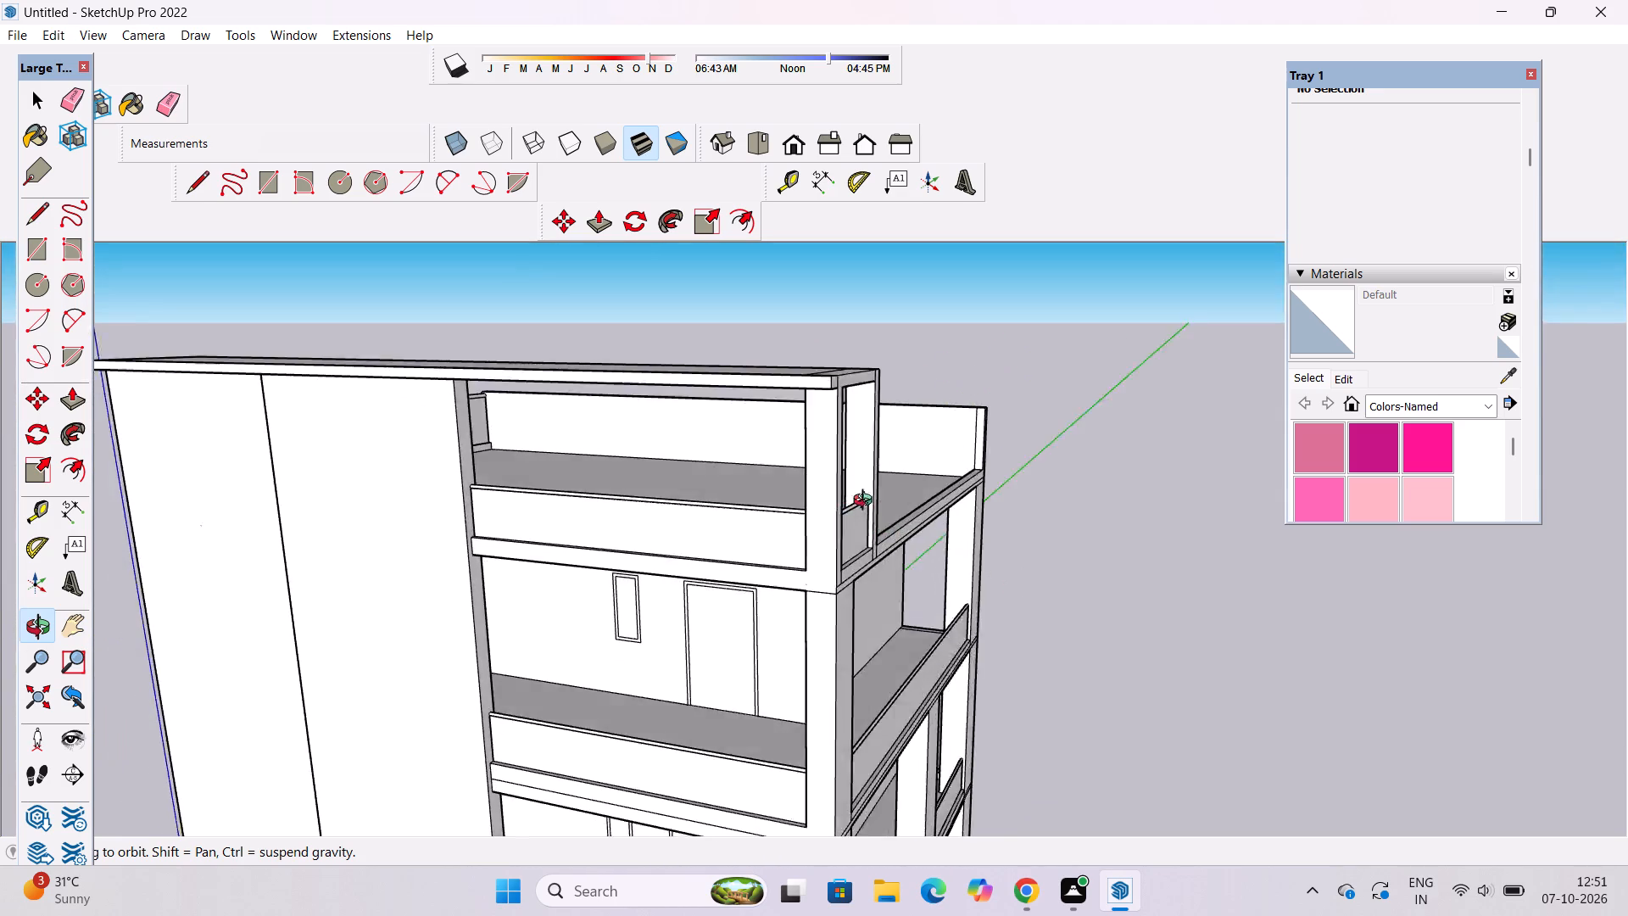
pyautogui.moveTo(867, 502); pyautogui.dragTo(656, 707)
pyautogui.scroll(4, 647, 588)
pyautogui.keyDown('shift'); pyautogui.moveTo(506, 612); pyautogui.dragTo(650, 638); pyautogui.keyUp('shift')
pyautogui.press('e')
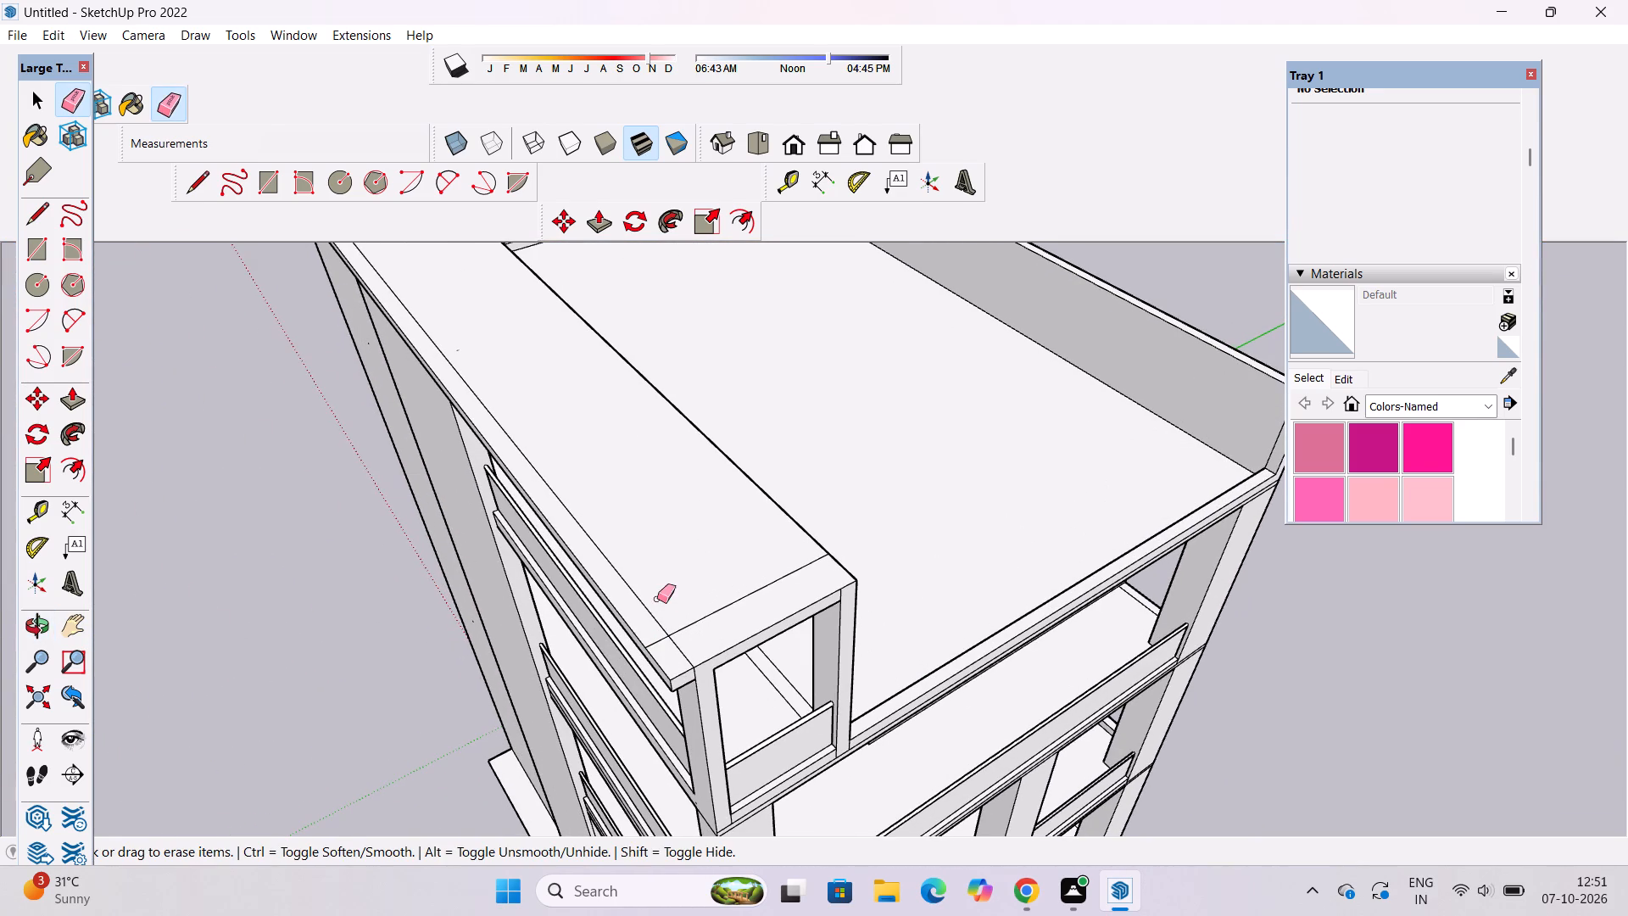
pyautogui.moveTo(659, 599); pyautogui.dragTo(682, 633)
pyautogui.moveTo(652, 637); pyautogui.dragTo(656, 646)
pyautogui.press('o')
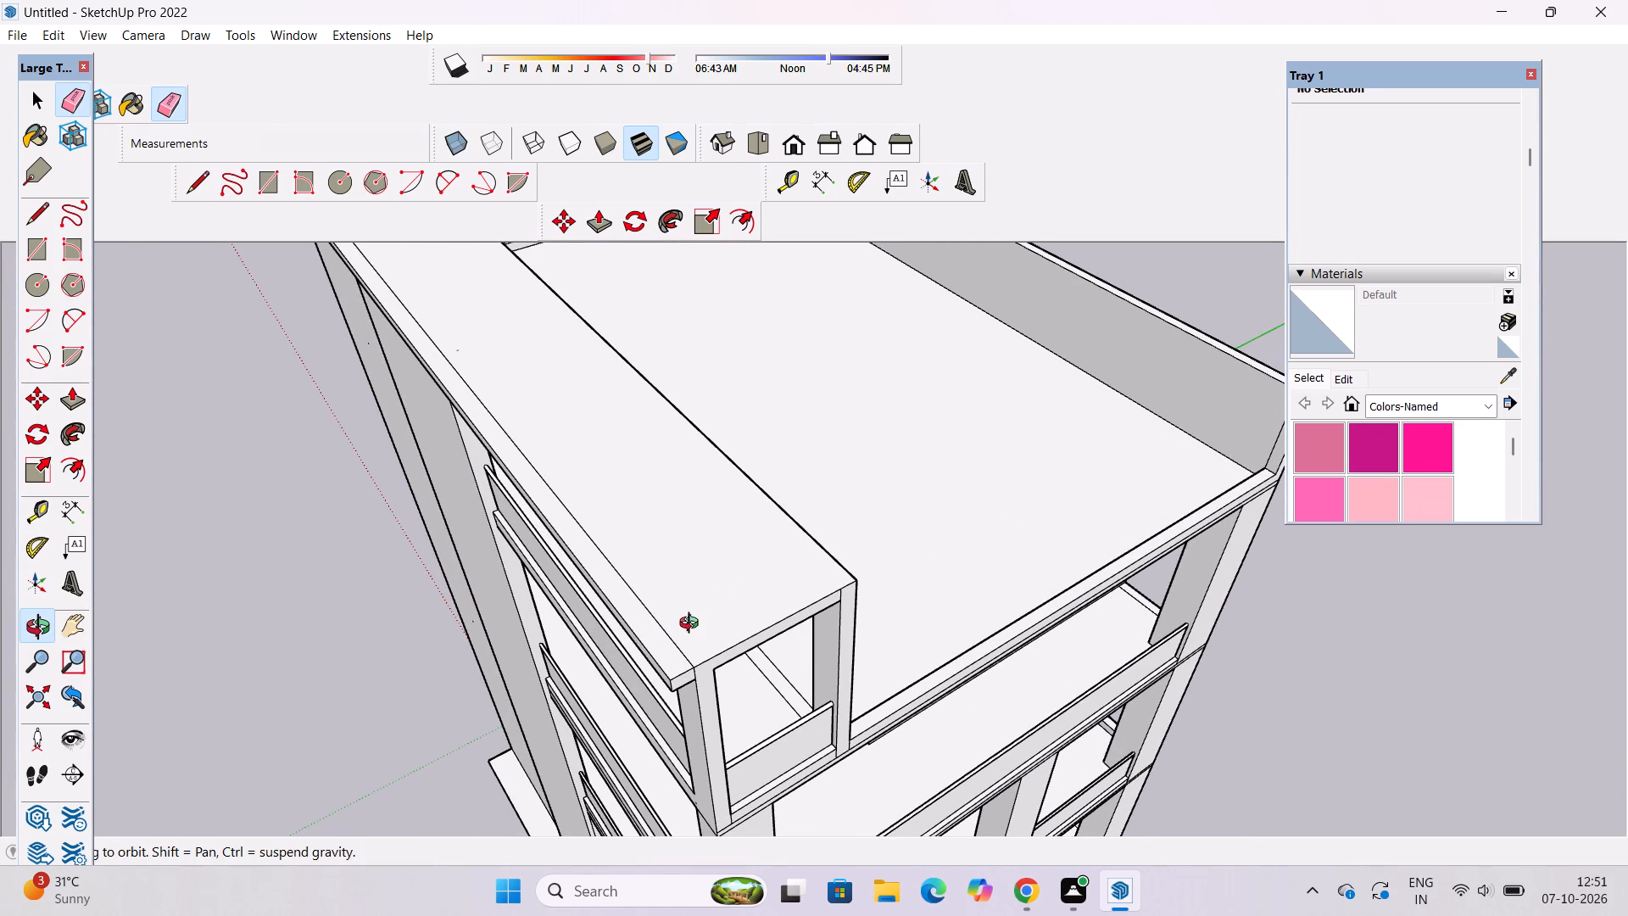
# Examine the raised roof slab, front balconies and top terrace from several sides of the building.
pyautogui.scroll(-5, 956, 568)
pyautogui.moveTo(952, 634); pyautogui.dragTo(1029, 440)
pyautogui.keyDown('shift'); pyautogui.moveTo(1010, 452); pyautogui.dragTo(923, 506); pyautogui.keyUp('shift')
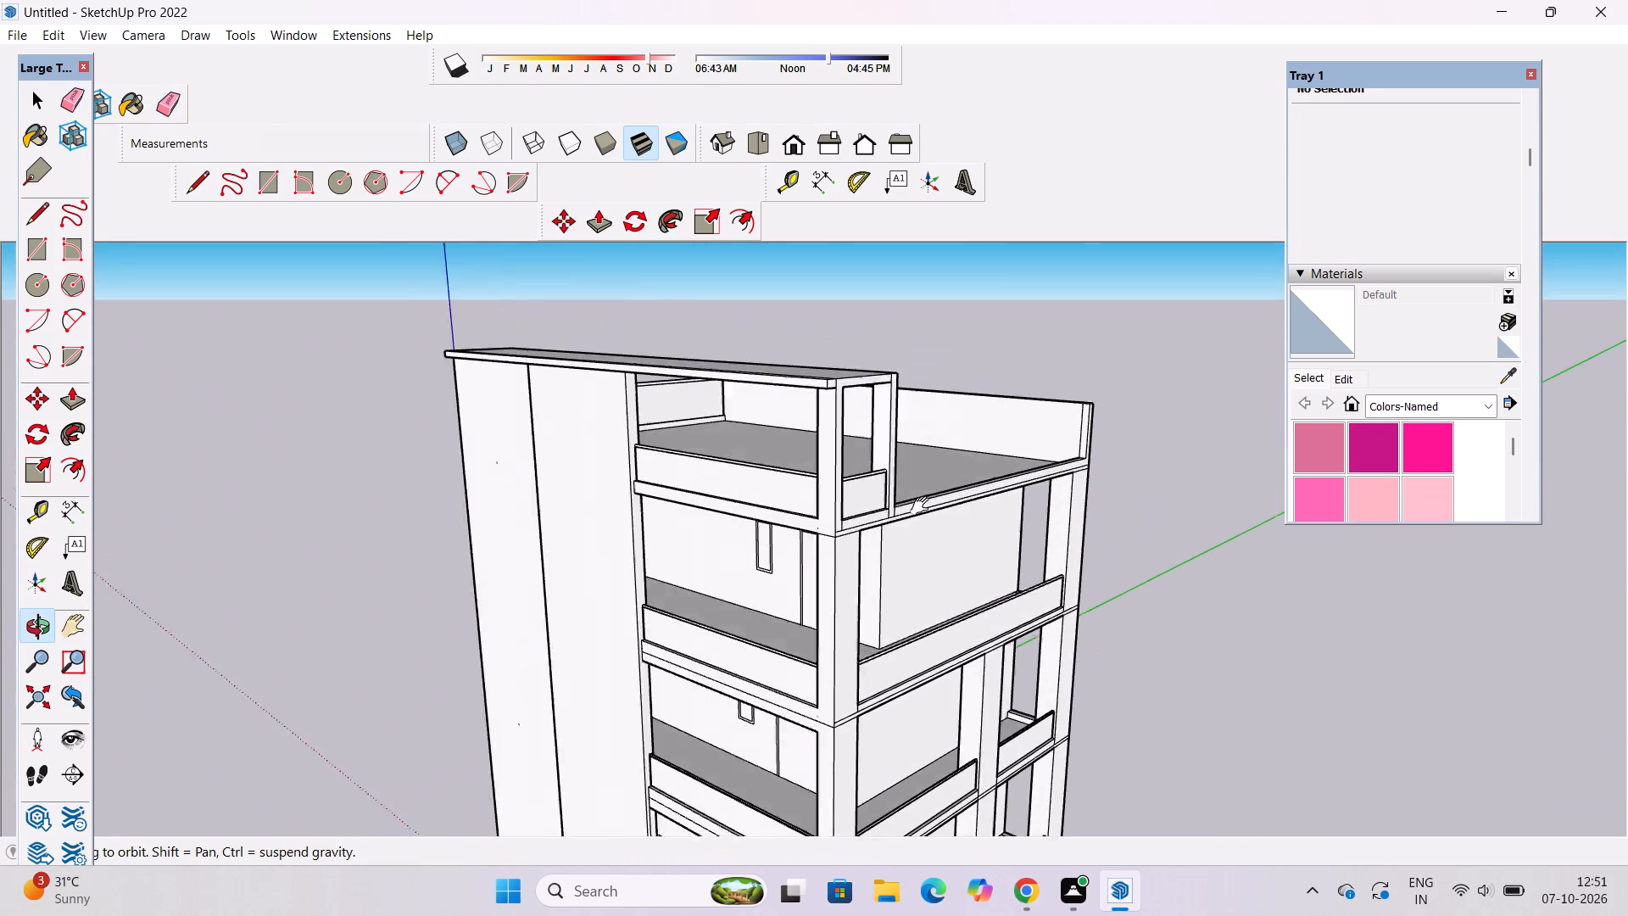
pyautogui.keyDown('shift'); pyautogui.moveTo(923, 506); pyautogui.dragTo(882, 531); pyautogui.keyUp('shift')
pyautogui.moveTo(739, 561); pyautogui.dragTo(867, 567)
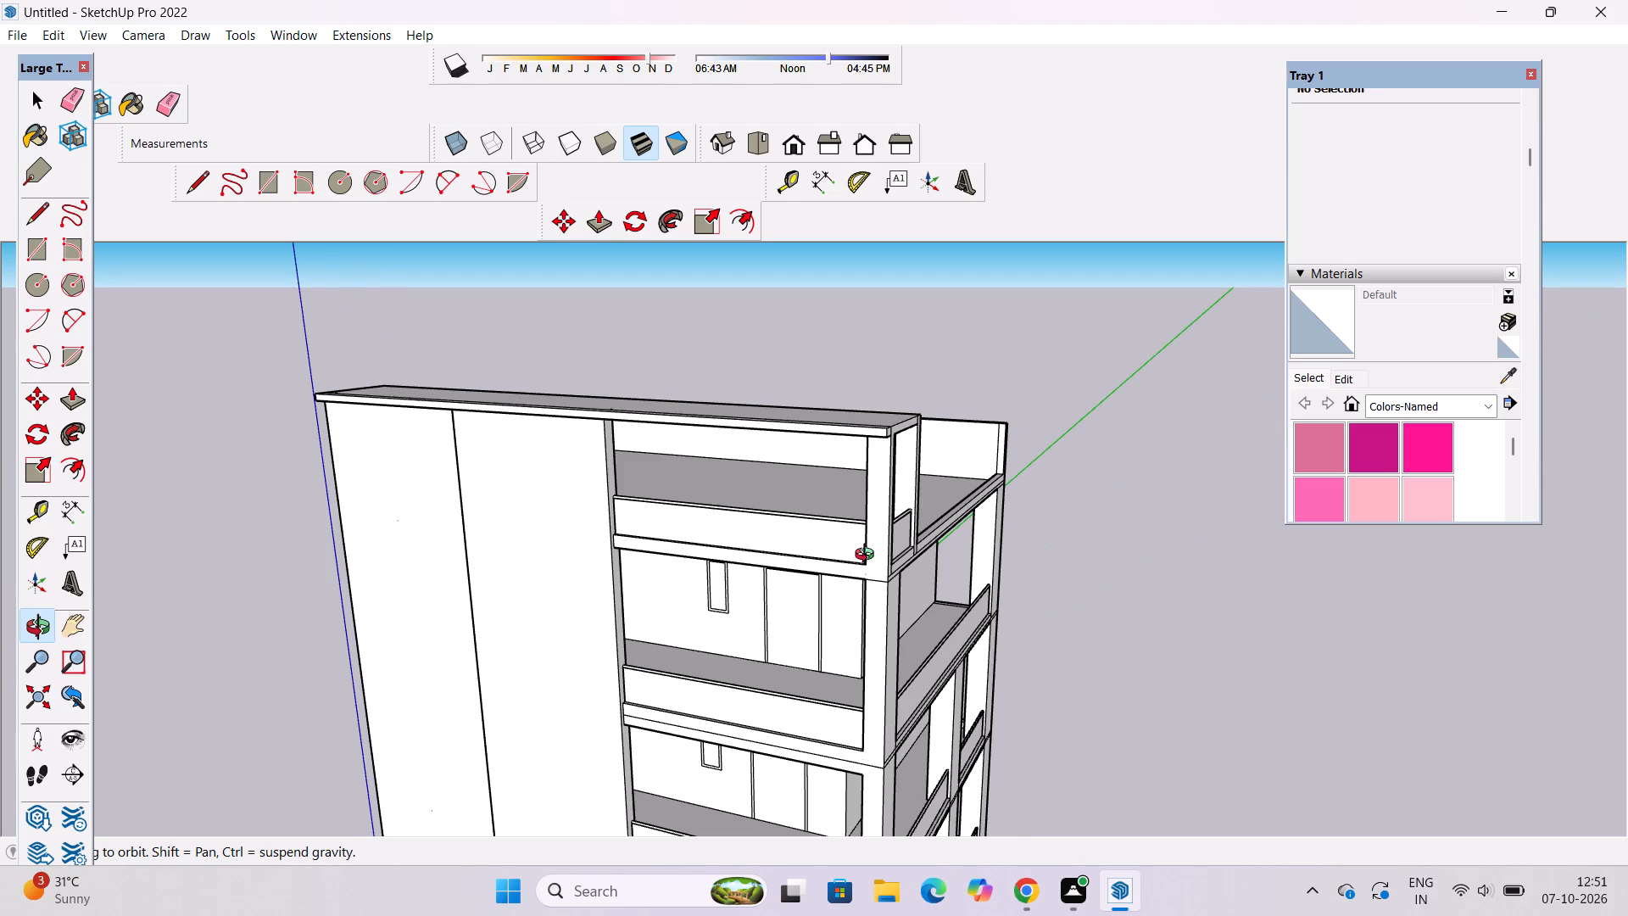
pyautogui.scroll(-4, 868, 557)
pyautogui.moveTo(812, 608); pyautogui.dragTo(917, 620)
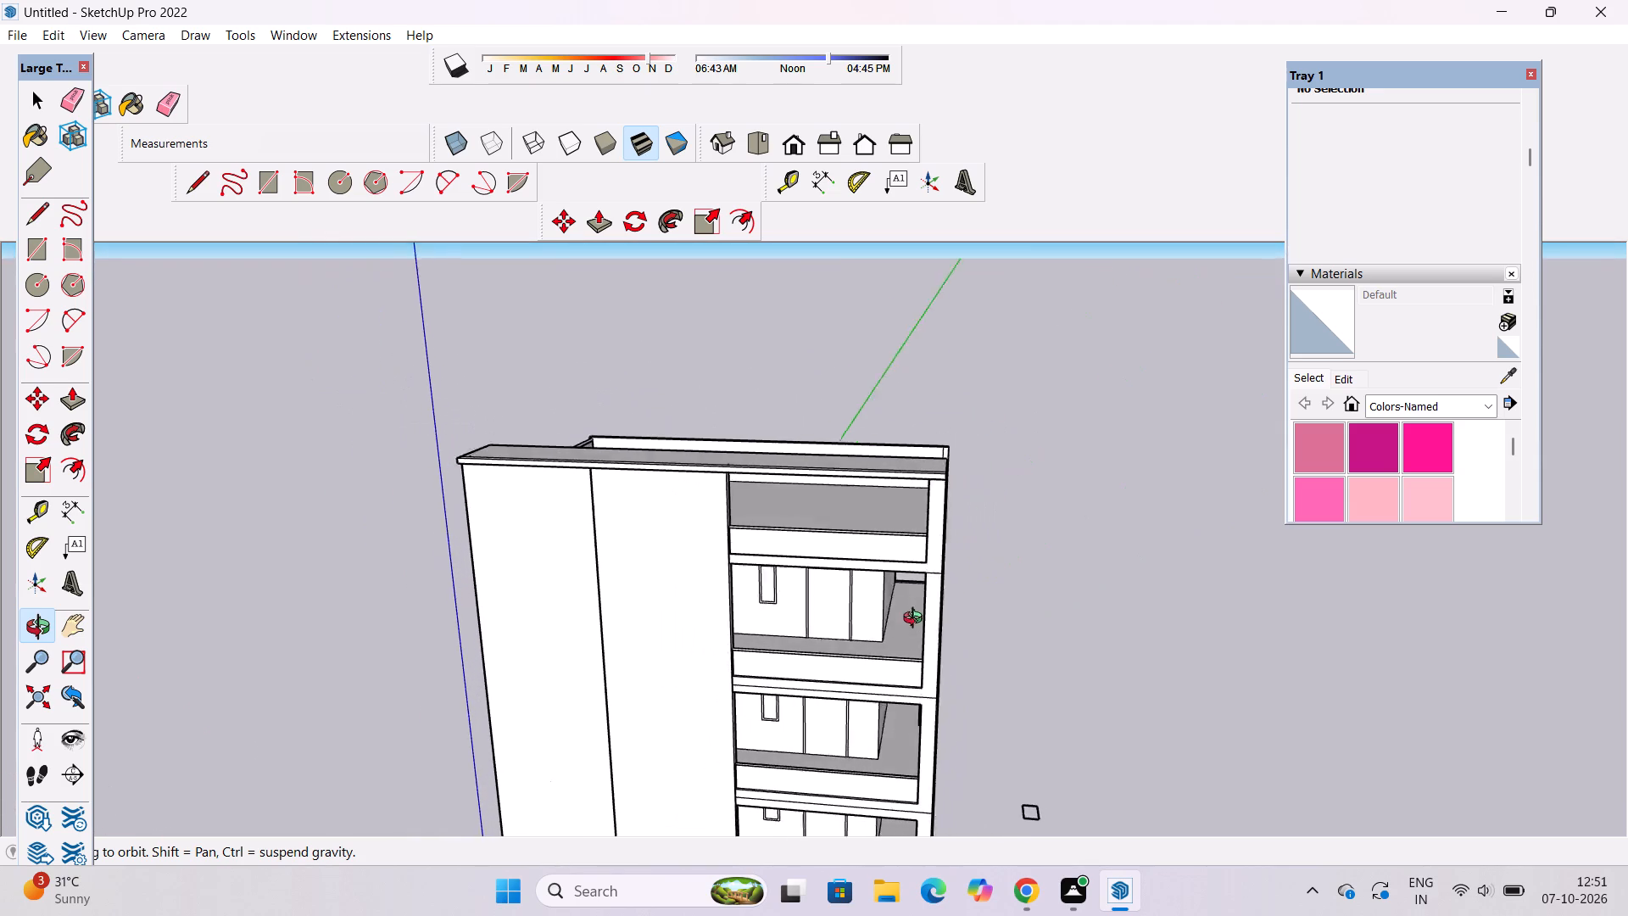
pyautogui.moveTo(917, 620); pyautogui.dragTo(919, 622)
pyautogui.moveTo(1081, 500); pyautogui.dragTo(589, 600)
pyautogui.scroll(5, 754, 584)
pyautogui.moveTo(793, 609); pyautogui.dragTo(771, 619)
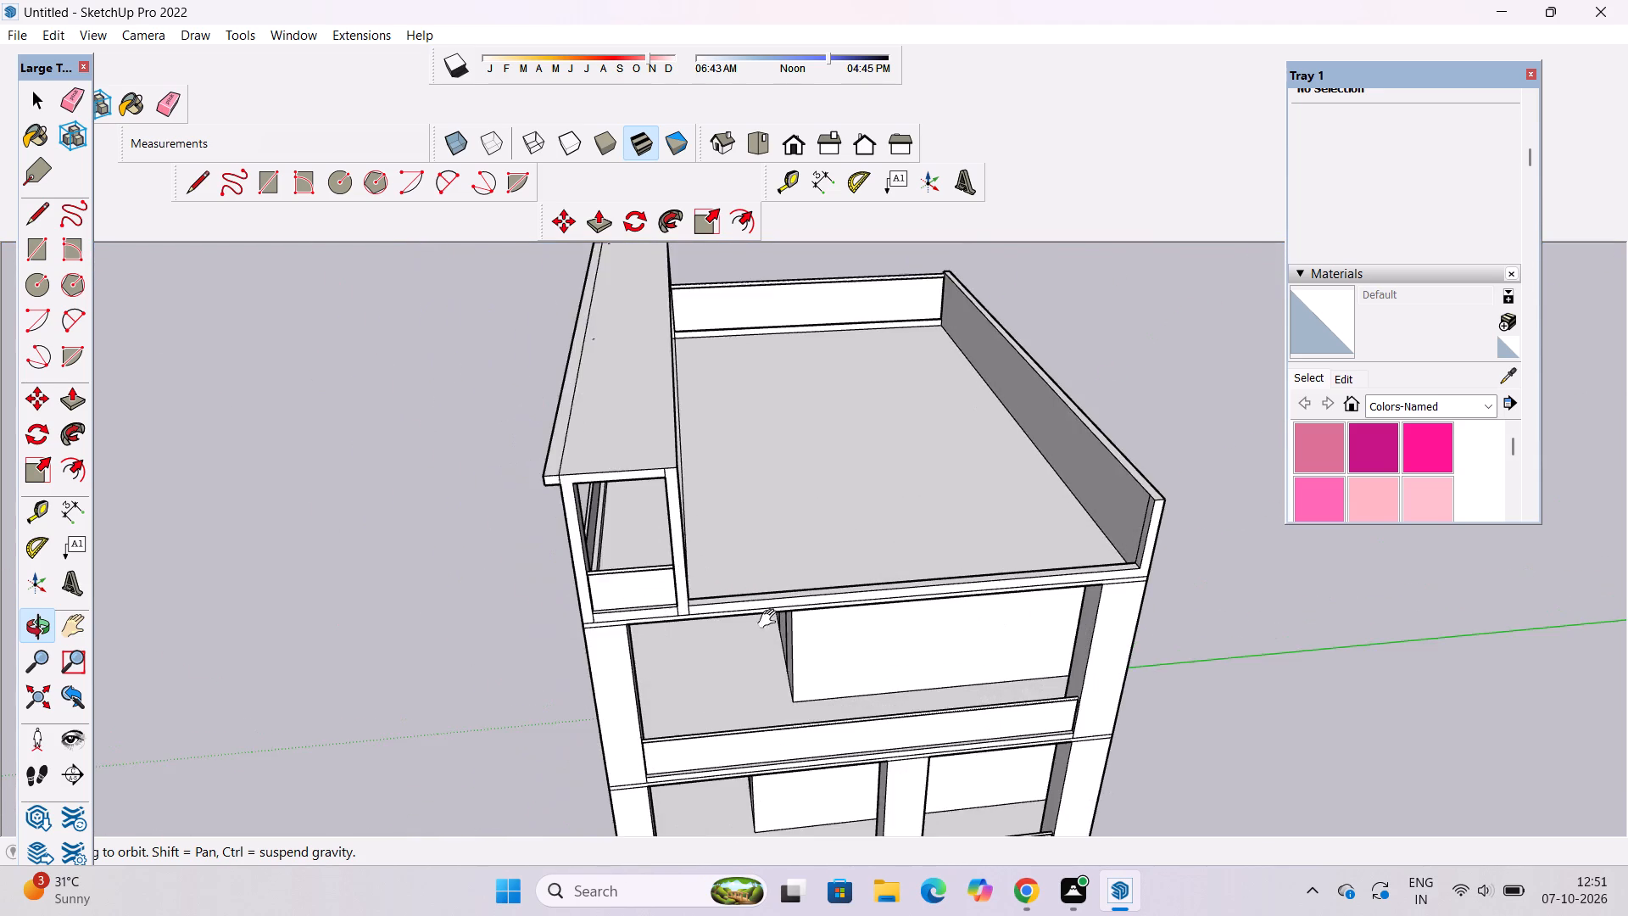
pyautogui.moveTo(771, 619); pyautogui.dragTo(718, 642)
# Draw an 8' vertical line up the side parapet's inner face from the midpoint of the kerb's end at the terrace's open edge.
pyautogui.keyDown('shift'); pyautogui.scroll(3, 714, 640); pyautogui.keyUp('shift')
pyautogui.scroll(4, 637, 626)
pyautogui.moveTo(639, 647); pyautogui.dragTo(582, 662)
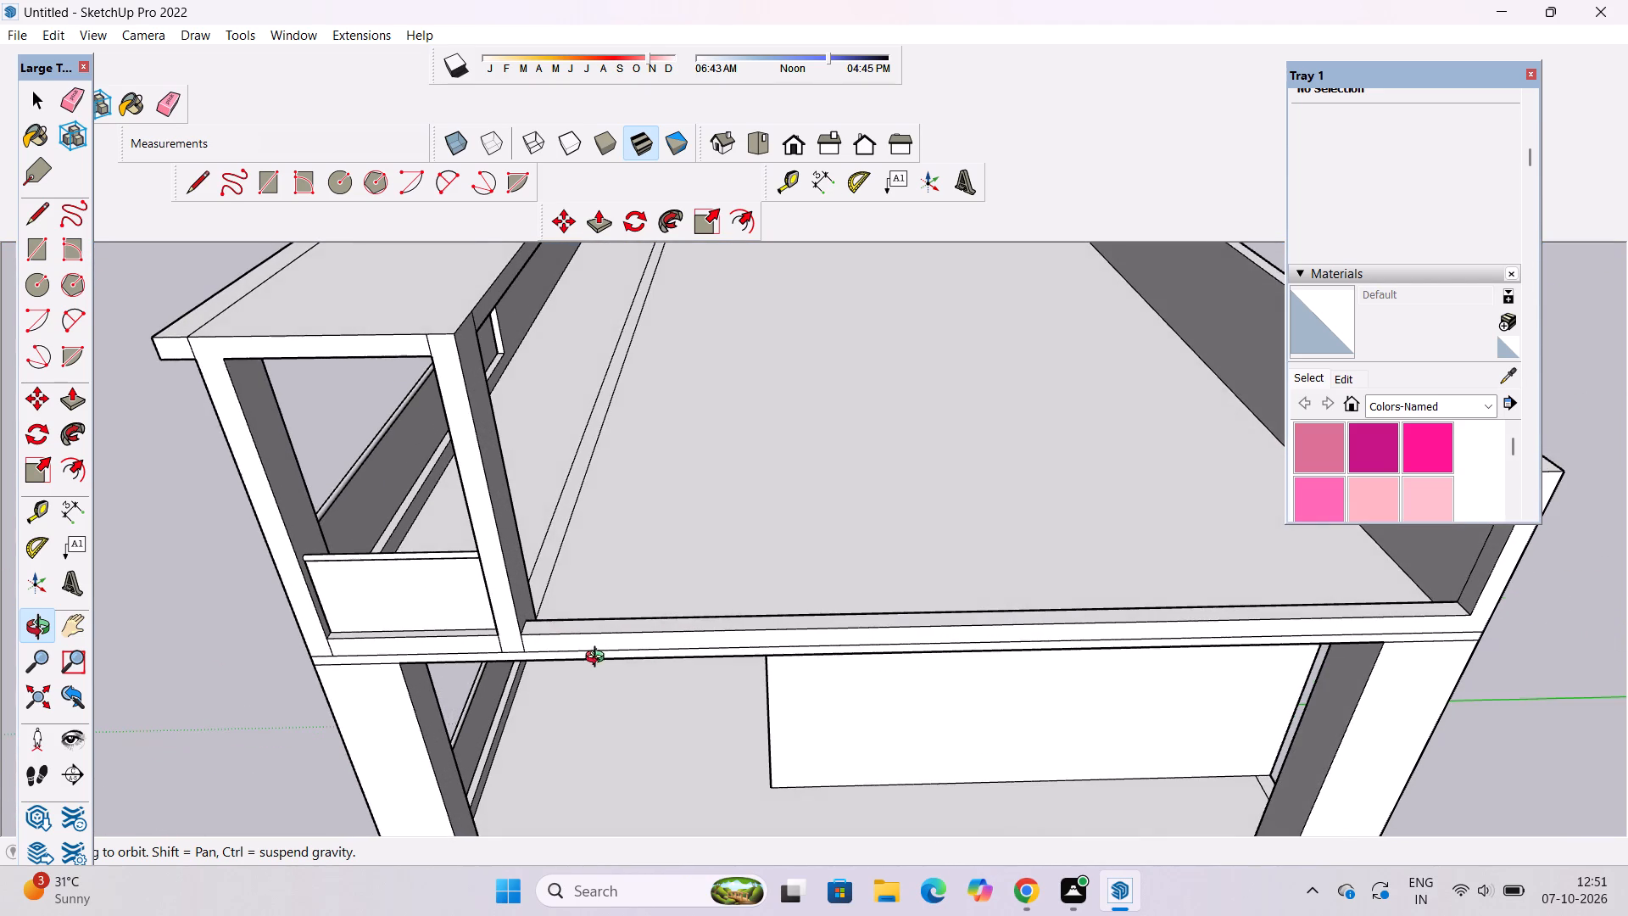
pyautogui.keyDown('shift'); pyautogui.moveTo(650, 645); pyautogui.dragTo(565, 645); pyautogui.keyUp('shift')
pyautogui.moveTo(584, 640); pyautogui.dragTo(666, 664)
pyautogui.keyDown('shift'); pyautogui.moveTo(735, 644); pyautogui.dragTo(645, 643); pyautogui.keyUp('shift')
pyautogui.keyDown('shift'); pyautogui.moveTo(939, 615); pyautogui.dragTo(639, 653); pyautogui.keyUp('shift')
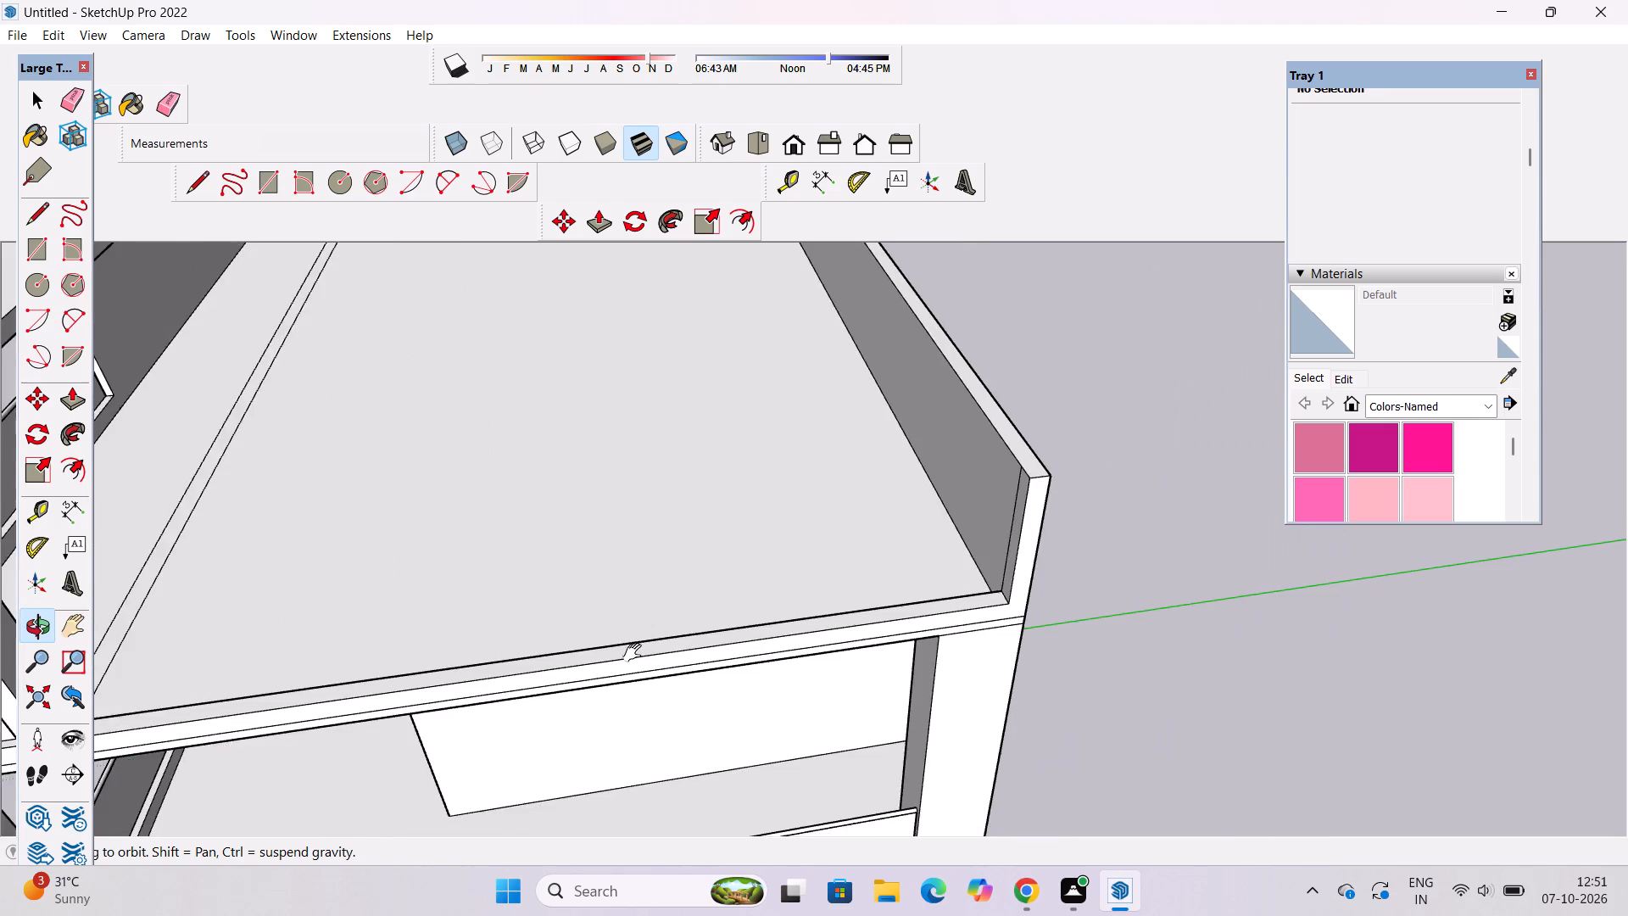
pyautogui.moveTo(686, 662); pyautogui.dragTo(823, 687)
pyautogui.scroll(3, 1030, 587)
pyautogui.keyDown('shift'); pyautogui.moveTo(1080, 574); pyautogui.dragTo(901, 634); pyautogui.keyUp('shift')
pyautogui.moveTo(899, 634); pyautogui.dragTo(964, 633)
pyautogui.scroll(2, 963, 594)
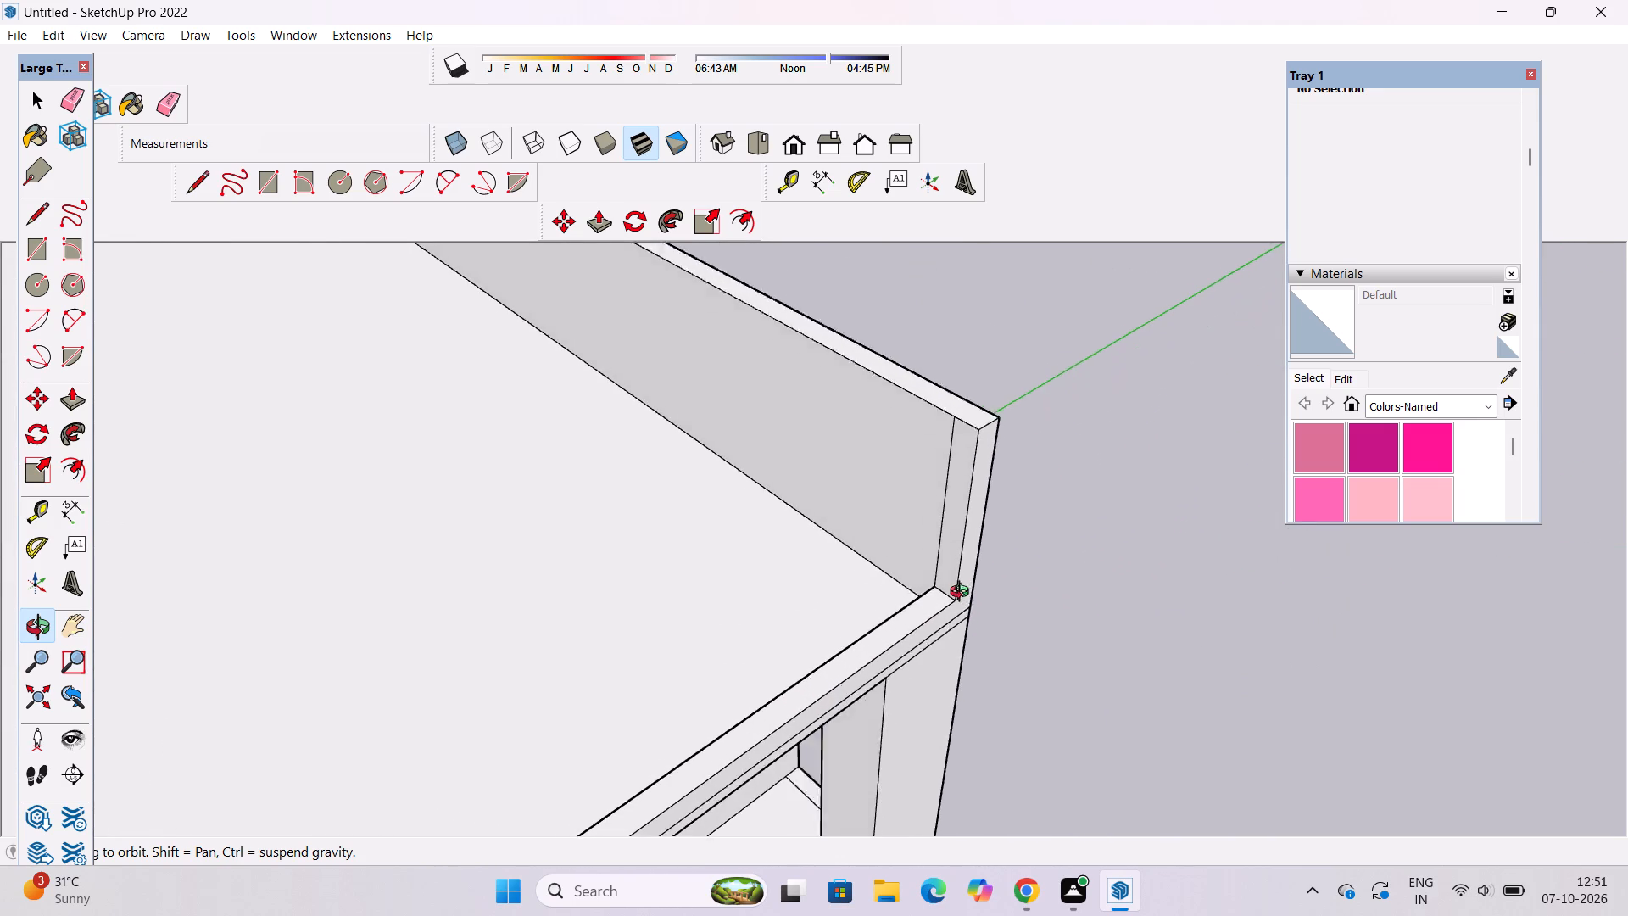
pyautogui.scroll(2, 963, 594)
pyautogui.keyDown('shift'); pyautogui.moveTo(952, 598); pyautogui.dragTo(939, 623); pyautogui.keyUp('shift')
pyautogui.keyDown('shift'); pyautogui.moveTo(850, 639); pyautogui.dragTo(941, 631); pyautogui.keyUp('shift')
pyautogui.keyDown('shift'); pyautogui.moveTo(946, 623); pyautogui.dragTo(889, 660); pyautogui.keyUp('shift')
pyautogui.moveTo(887, 658); pyautogui.dragTo(964, 664)
pyautogui.press('l')
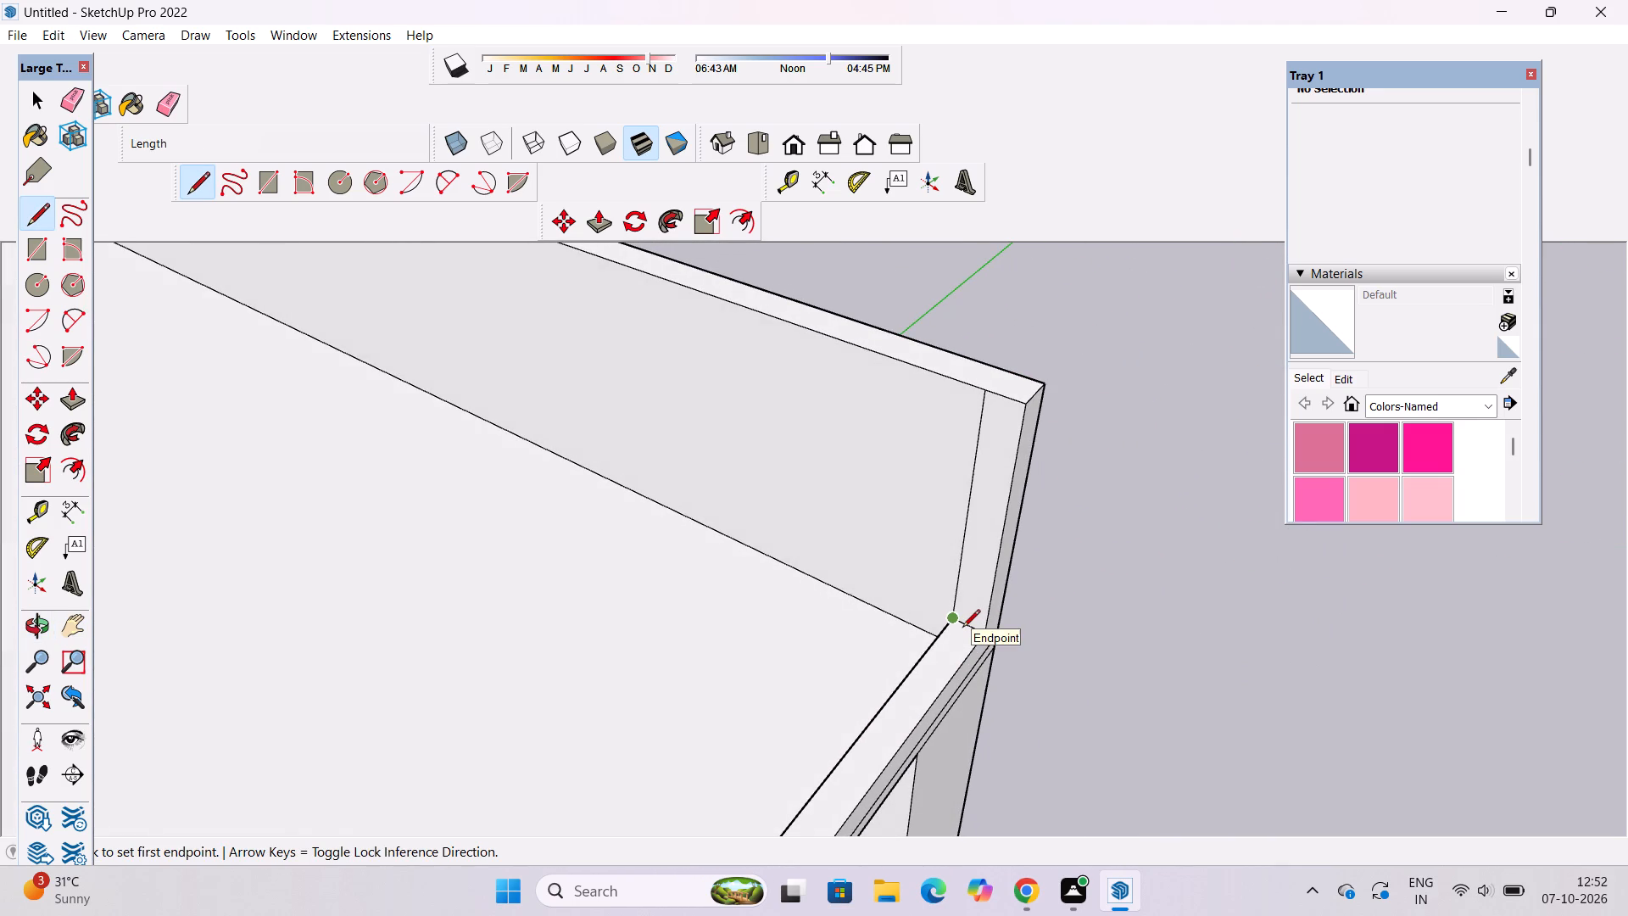
pyautogui.scroll(-2, 962, 628)
pyautogui.scroll(5, 962, 628)
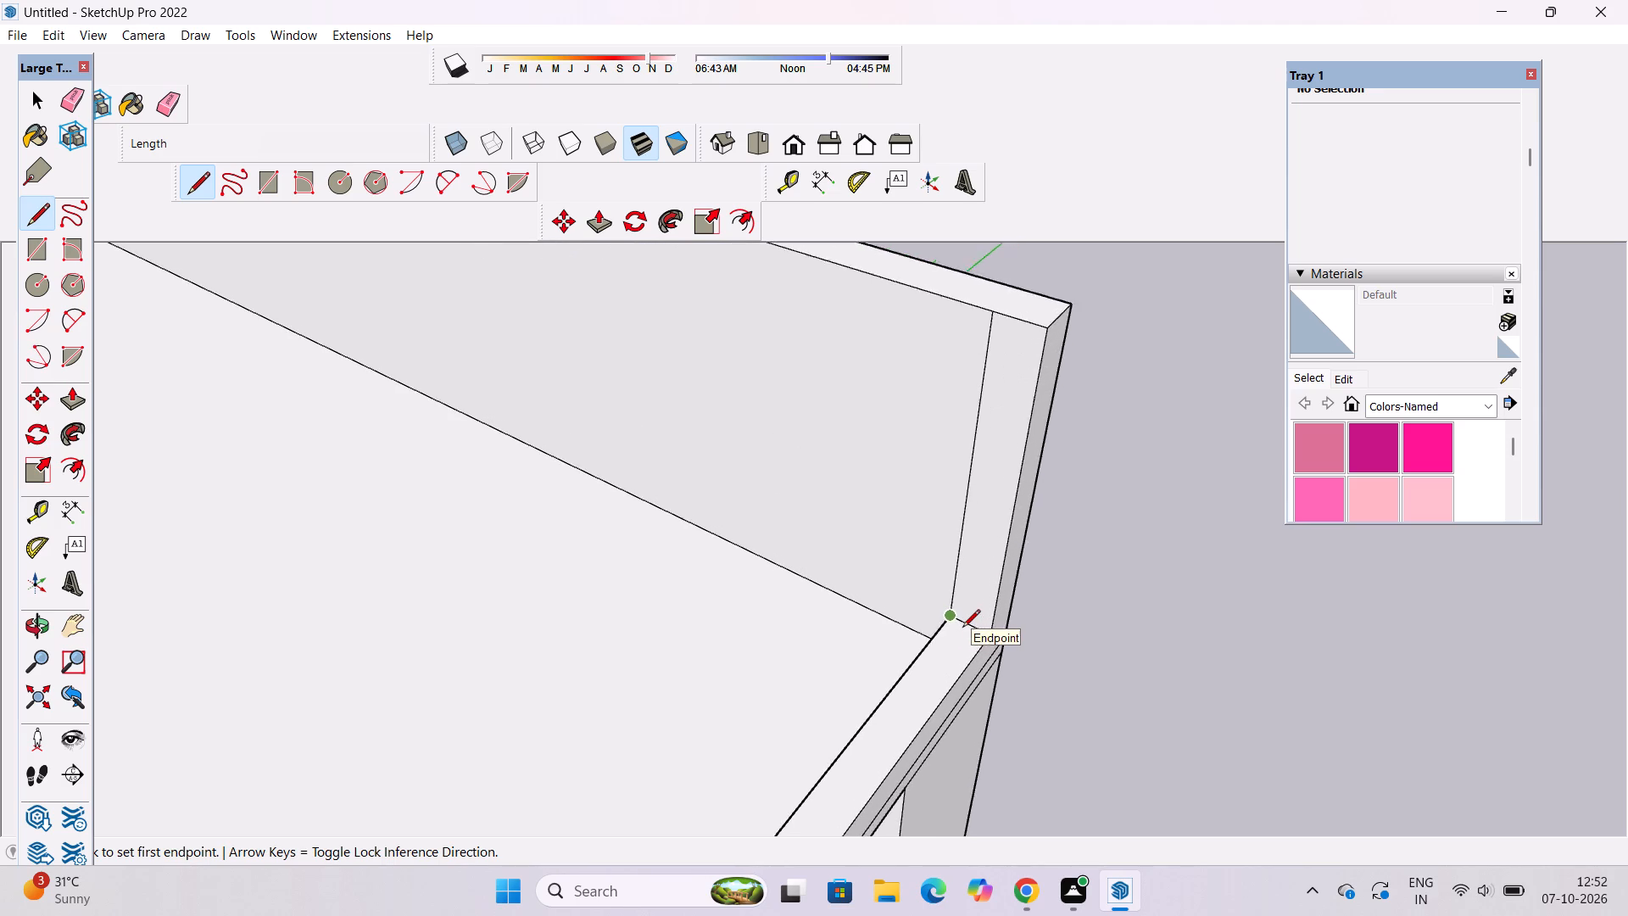
pyautogui.scroll(2, 962, 628)
pyautogui.click(971, 626)
pyautogui.scroll(-5, 971, 626)
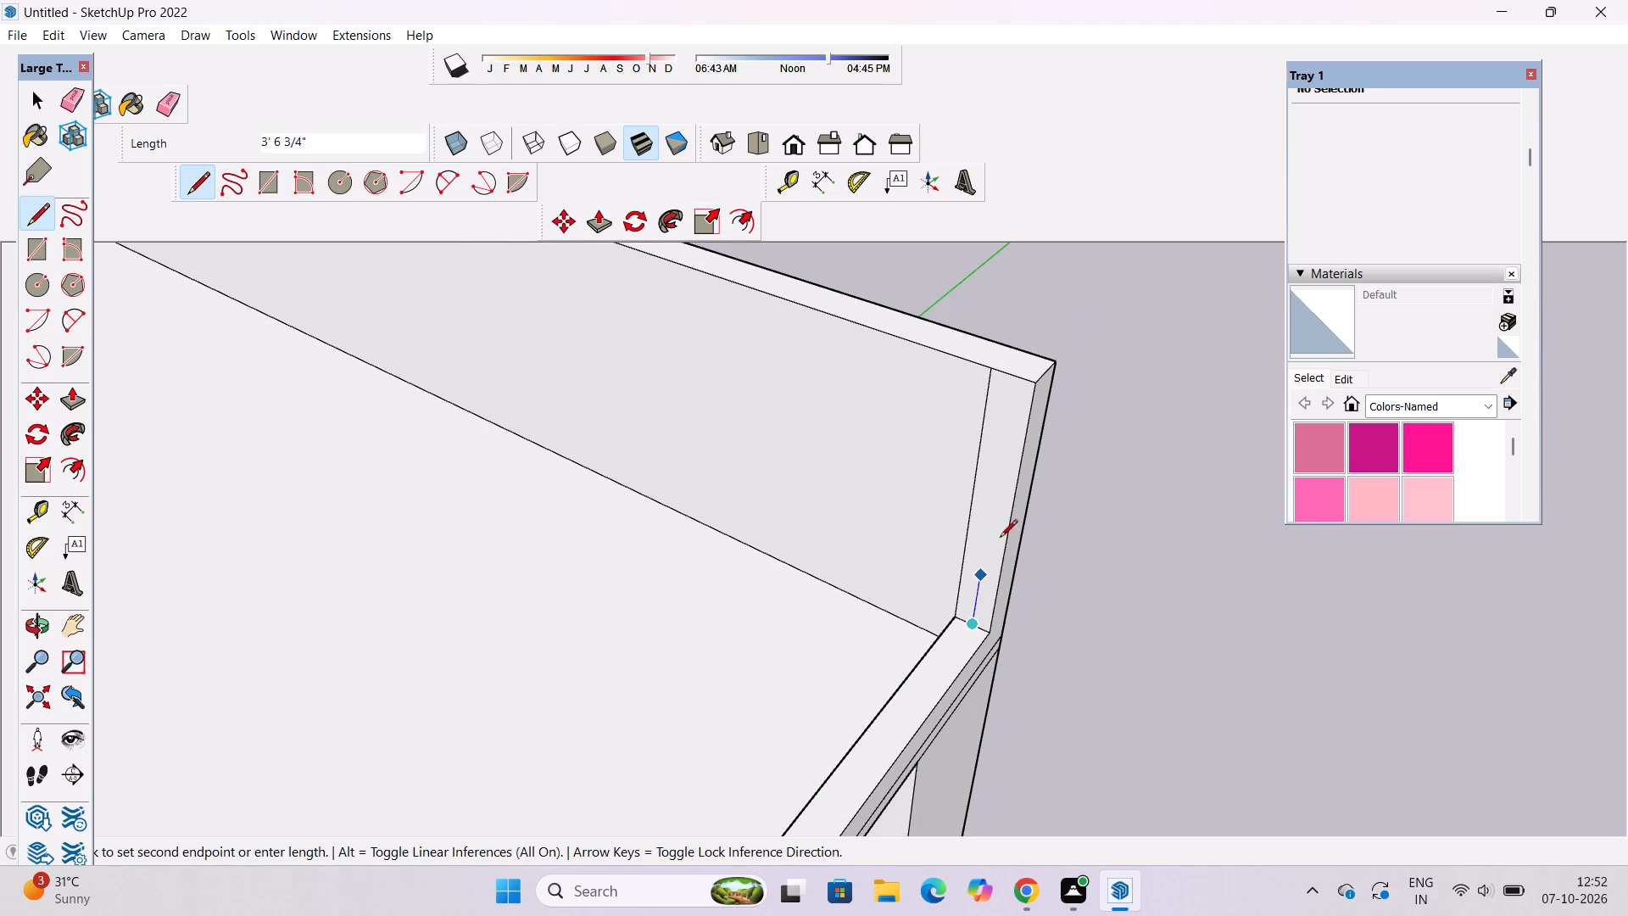
pyautogui.write("8'")
pyautogui.press('Return')
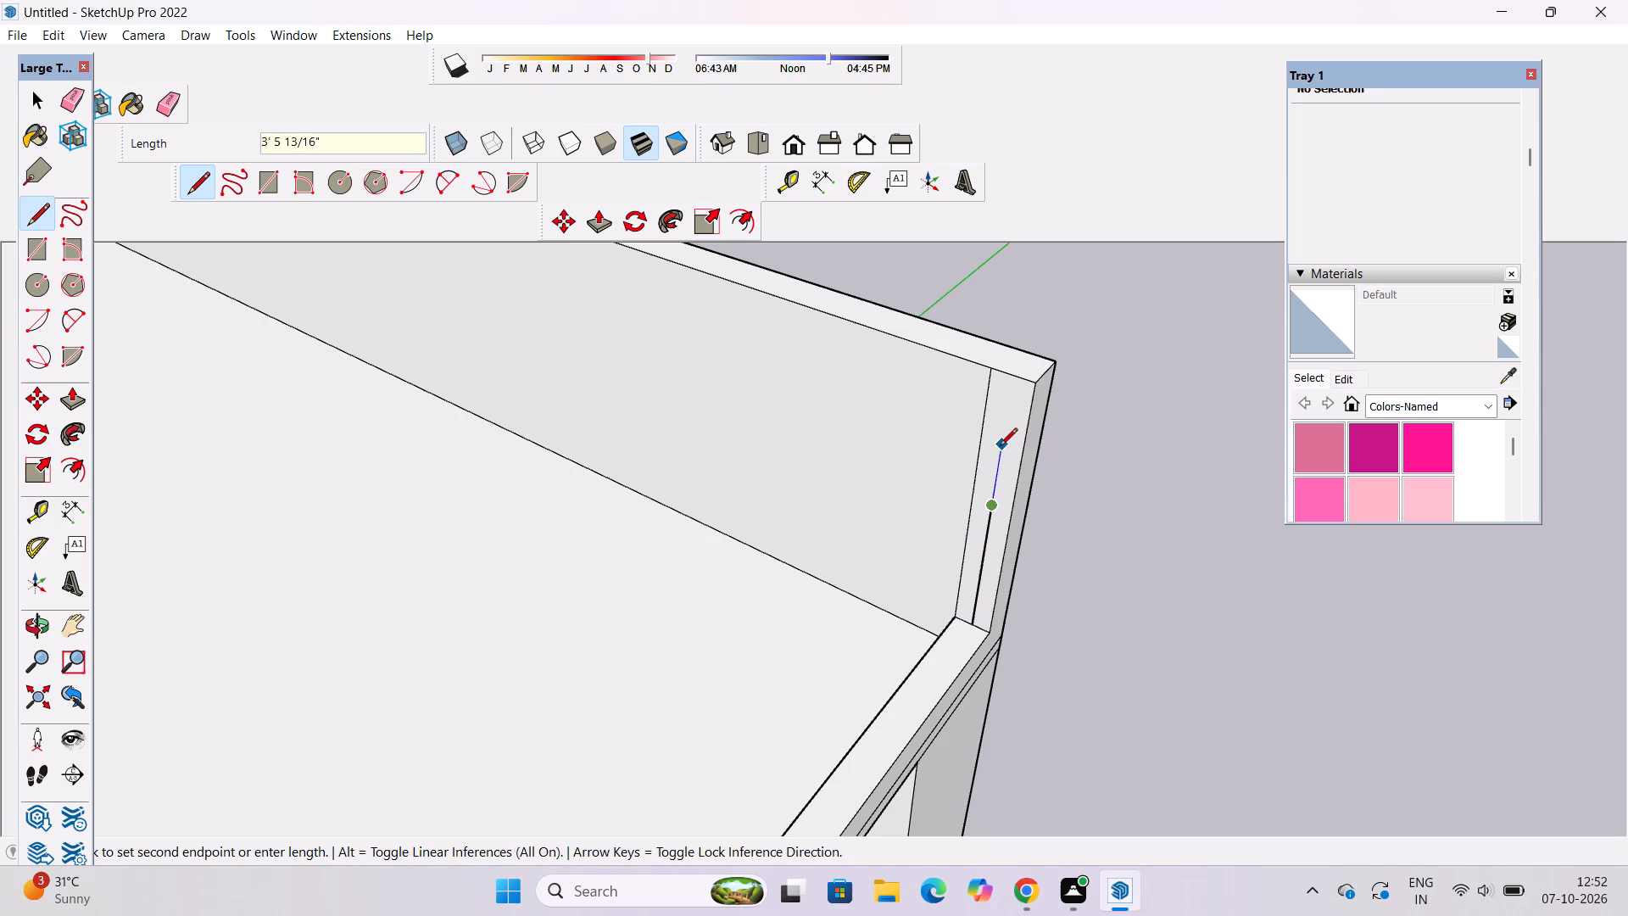
pyautogui.scroll(-3, 885, 521)
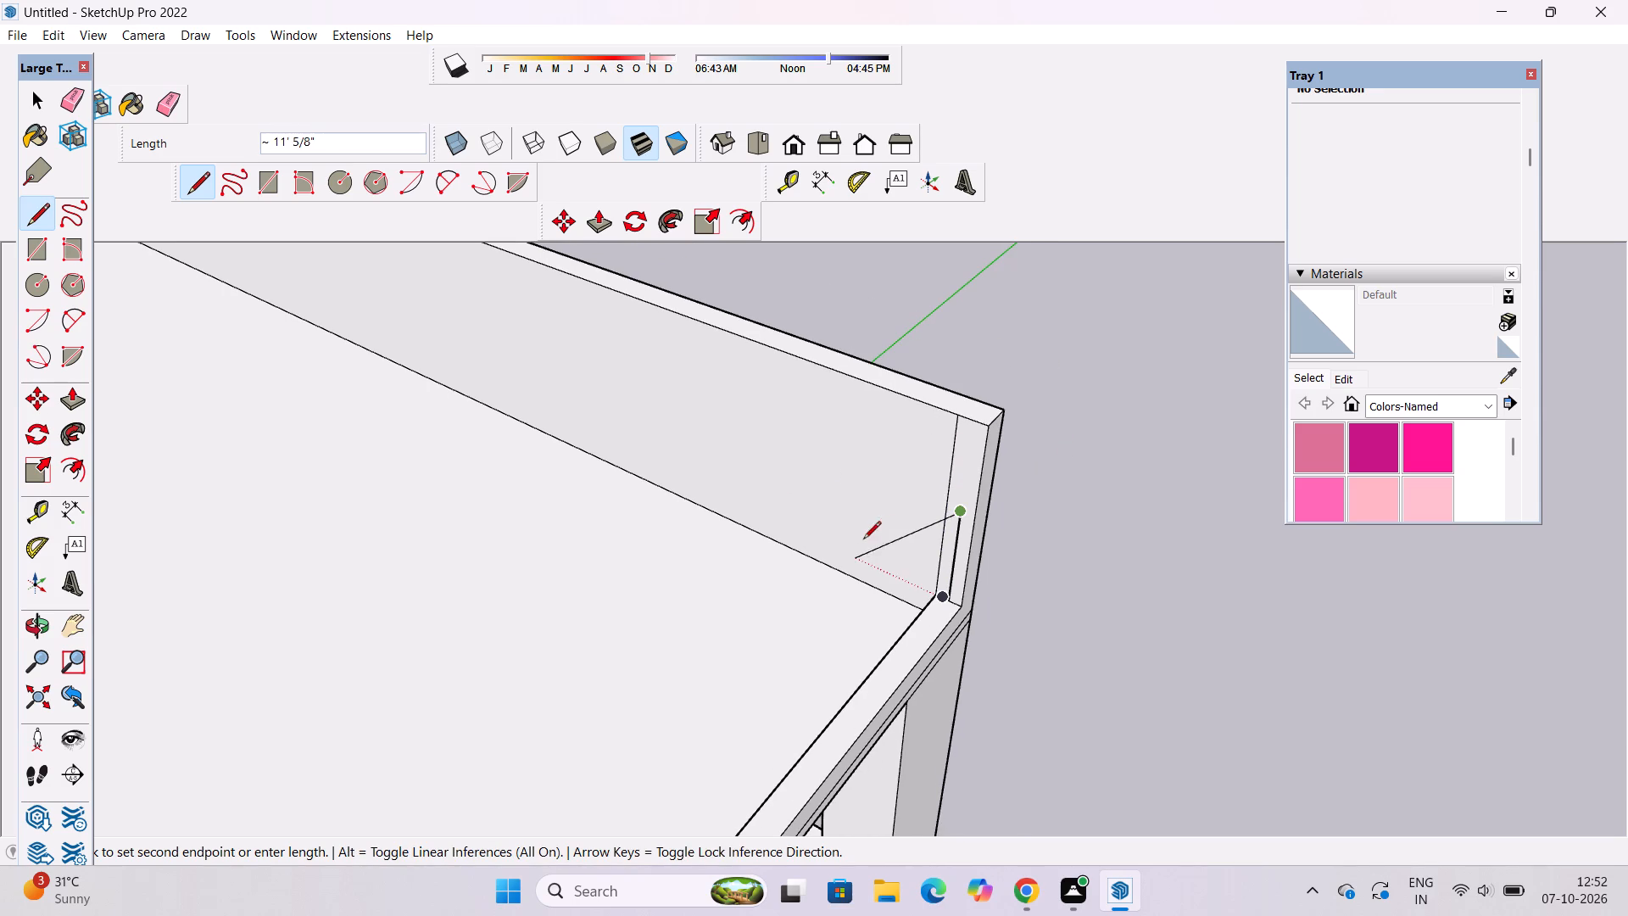
pyautogui.press('space')
# Draw lines from the 8' line's top across to the column, down 8' and 86' back along the kerb, closing a parapet face.
pyautogui.write('o')
pyautogui.scroll(-5, 930, 548)
pyautogui.moveTo(1014, 623); pyautogui.dragTo(866, 530)
pyautogui.scroll(-3, 731, 512)
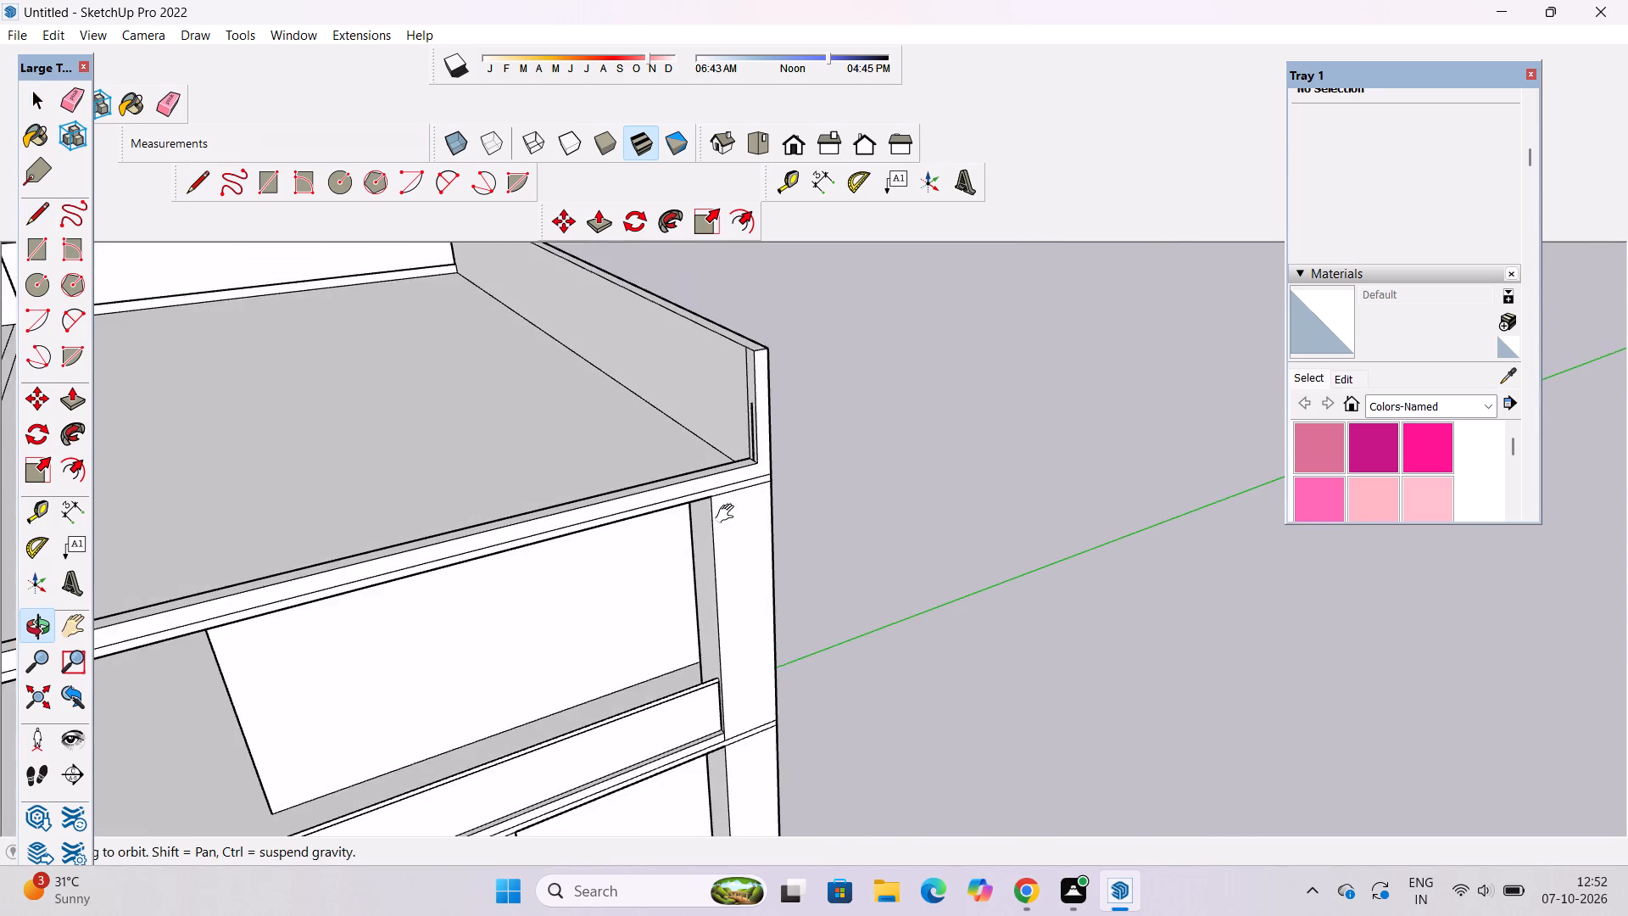
pyautogui.keyDown('shift'); pyautogui.moveTo(759, 514); pyautogui.dragTo(1098, 628); pyautogui.keyUp('shift')
pyautogui.moveTo(1106, 632); pyautogui.dragTo(884, 639)
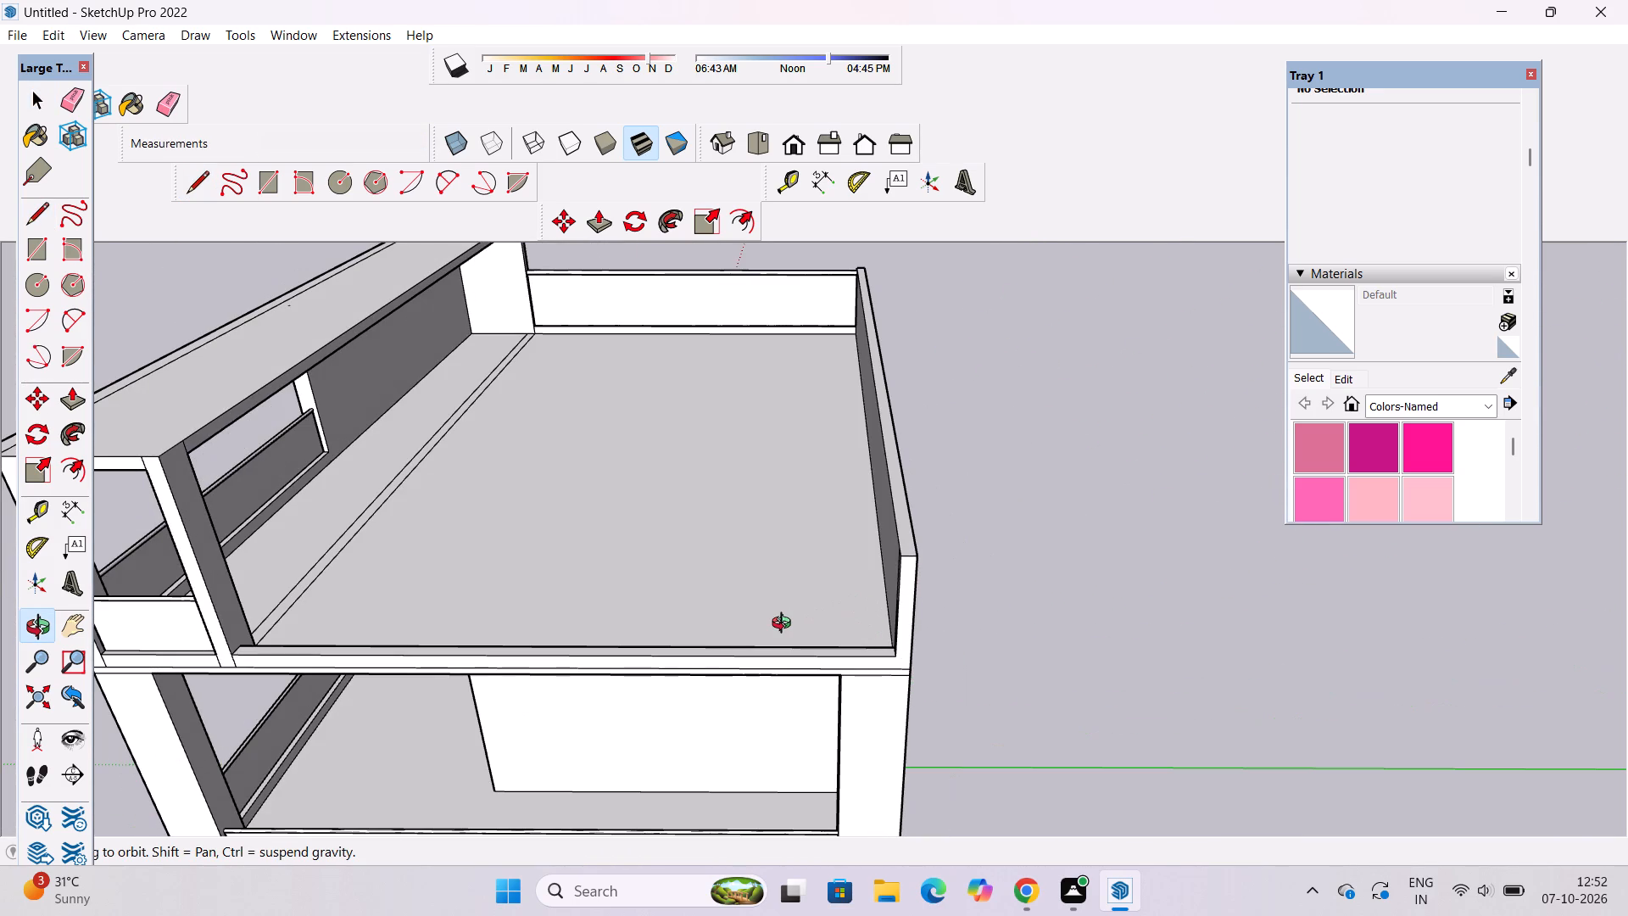
pyautogui.keyDown('shift'); pyautogui.moveTo(787, 625); pyautogui.dragTo(837, 687); pyautogui.keyUp('shift')
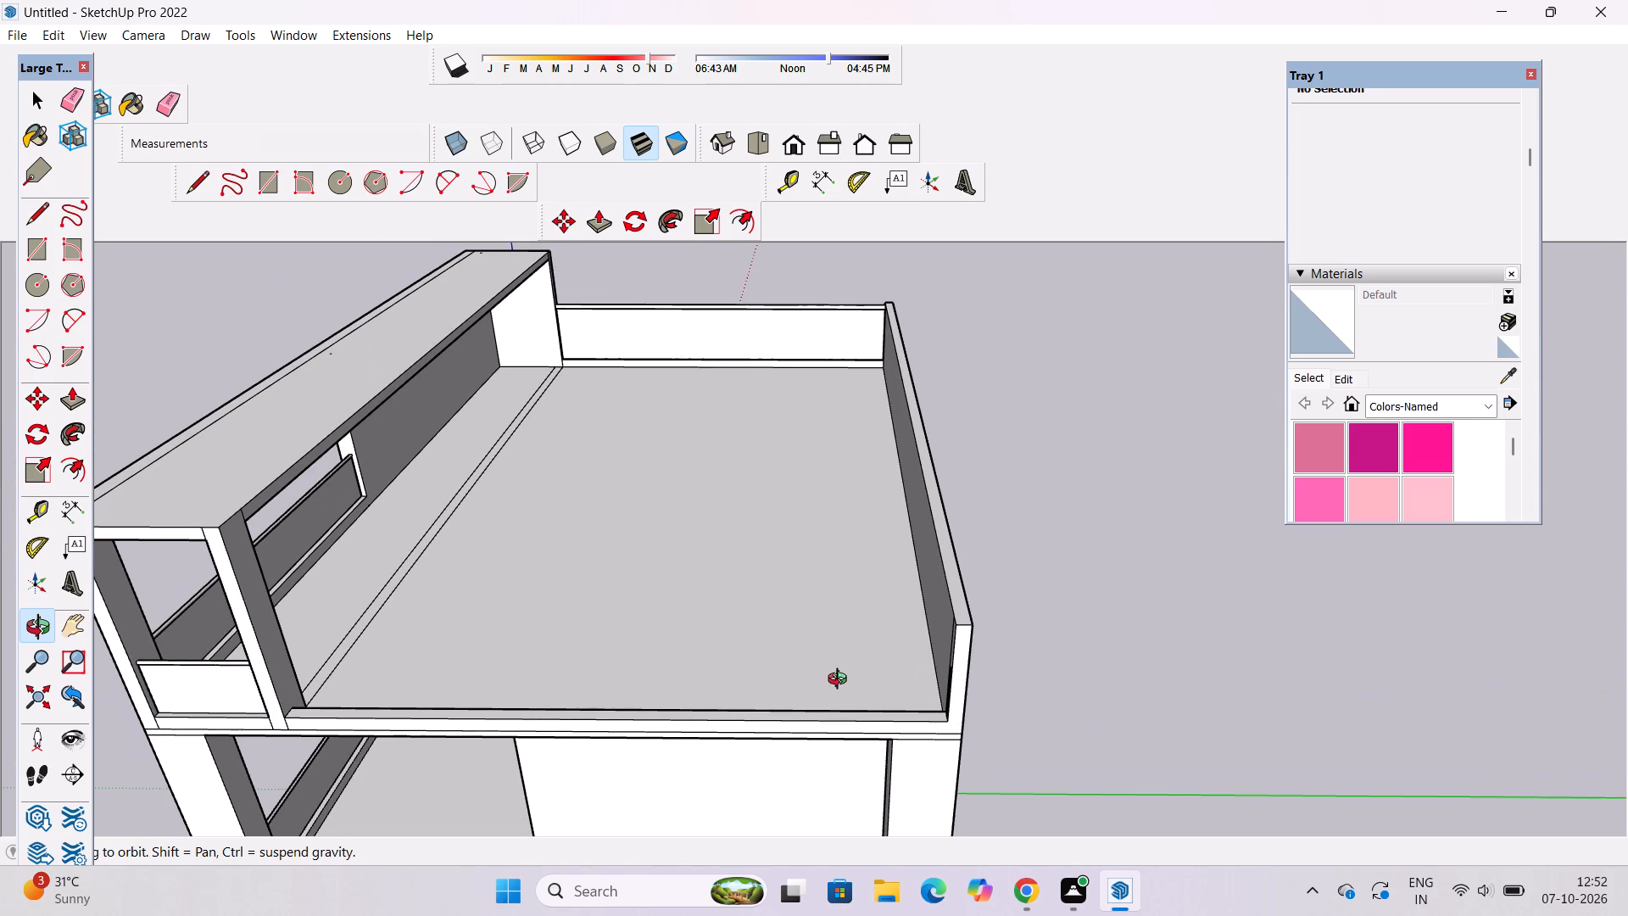
pyautogui.keyDown('shift'); pyautogui.moveTo(850, 669); pyautogui.dragTo(817, 655); pyautogui.keyUp('shift')
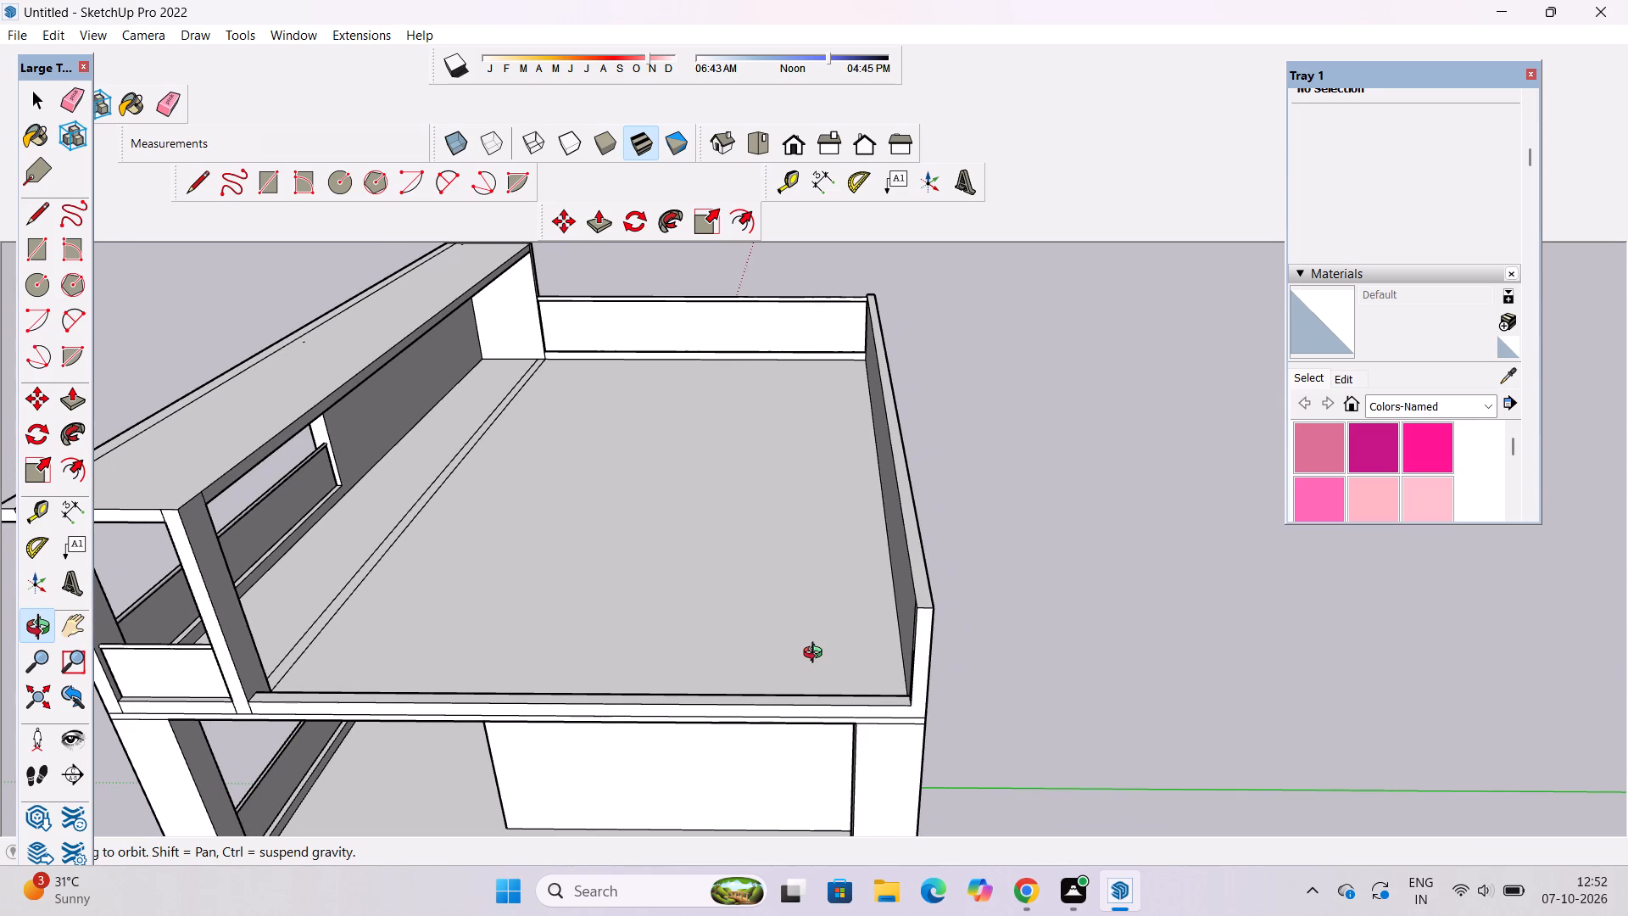
pyautogui.scroll(-4, 817, 655)
pyautogui.moveTo(865, 682); pyautogui.dragTo(923, 693)
pyautogui.scroll(5, 930, 663)
pyautogui.keyDown('shift'); pyautogui.moveTo(930, 663); pyautogui.dragTo(1096, 663); pyautogui.keyUp('shift')
pyautogui.keyDown('shift'); pyautogui.moveTo(1098, 667); pyautogui.dragTo(912, 685); pyautogui.keyUp('shift')
pyautogui.keyDown('shift'); pyautogui.moveTo(884, 672); pyautogui.dragTo(1013, 698); pyautogui.keyUp('shift')
pyautogui.scroll(4, 817, 749)
pyautogui.keyDown('shift'); pyautogui.moveTo(850, 766); pyautogui.dragTo(890, 643); pyautogui.keyUp('shift')
pyautogui.moveTo(903, 641); pyautogui.dragTo(828, 650)
pyautogui.moveTo(824, 646); pyautogui.dragTo(885, 650)
pyautogui.press('l')
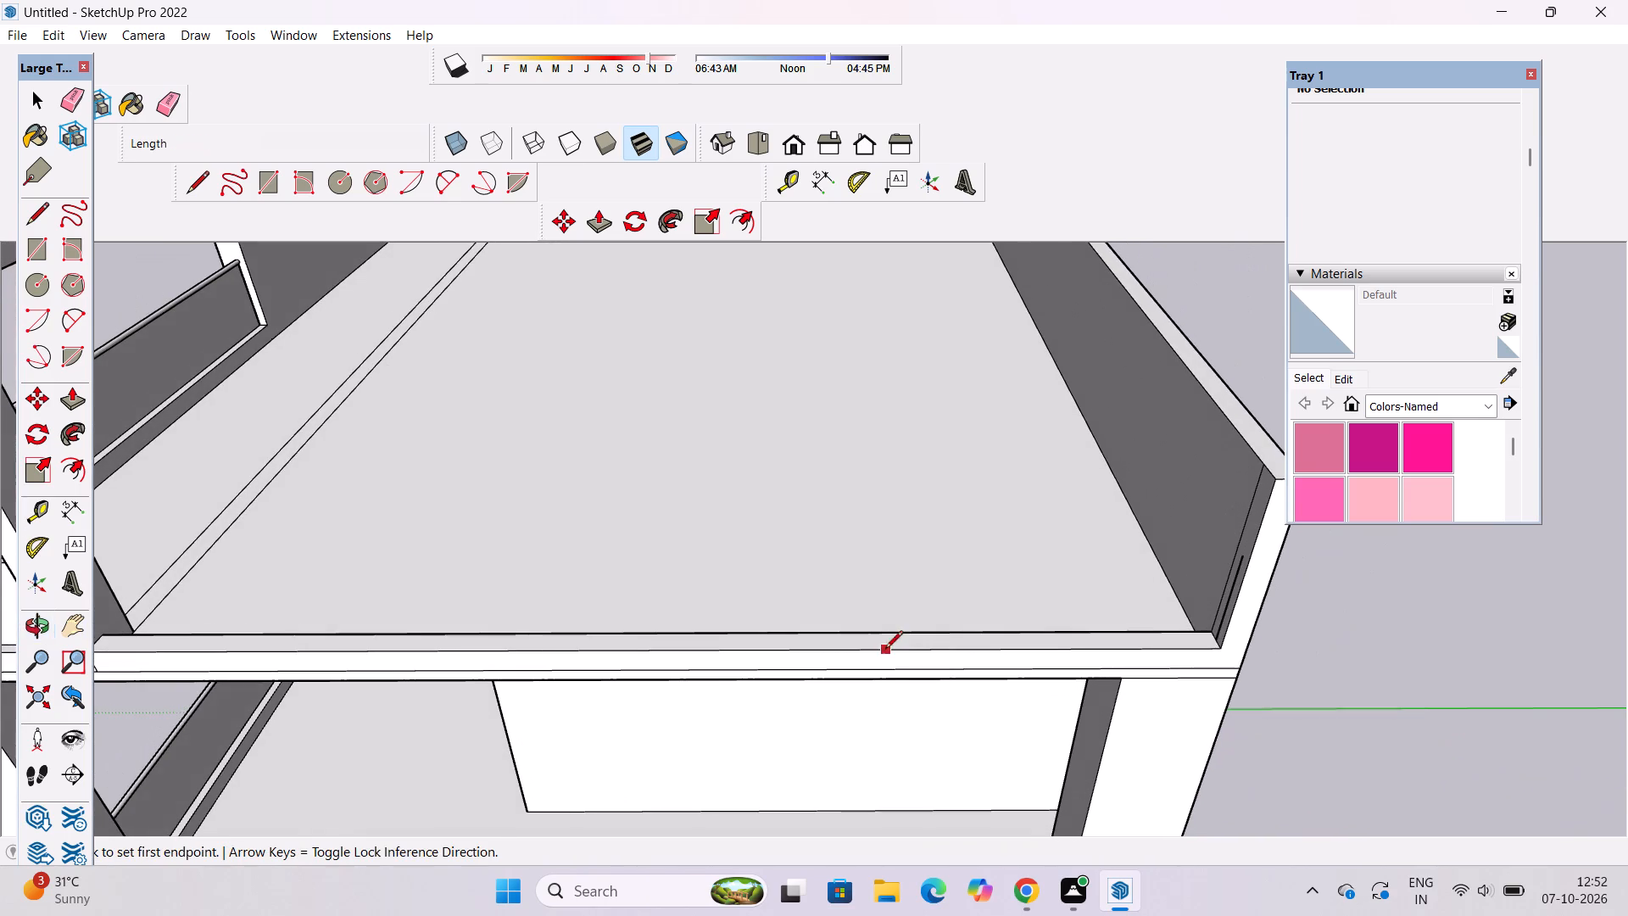
pyautogui.scroll(3, 1241, 559)
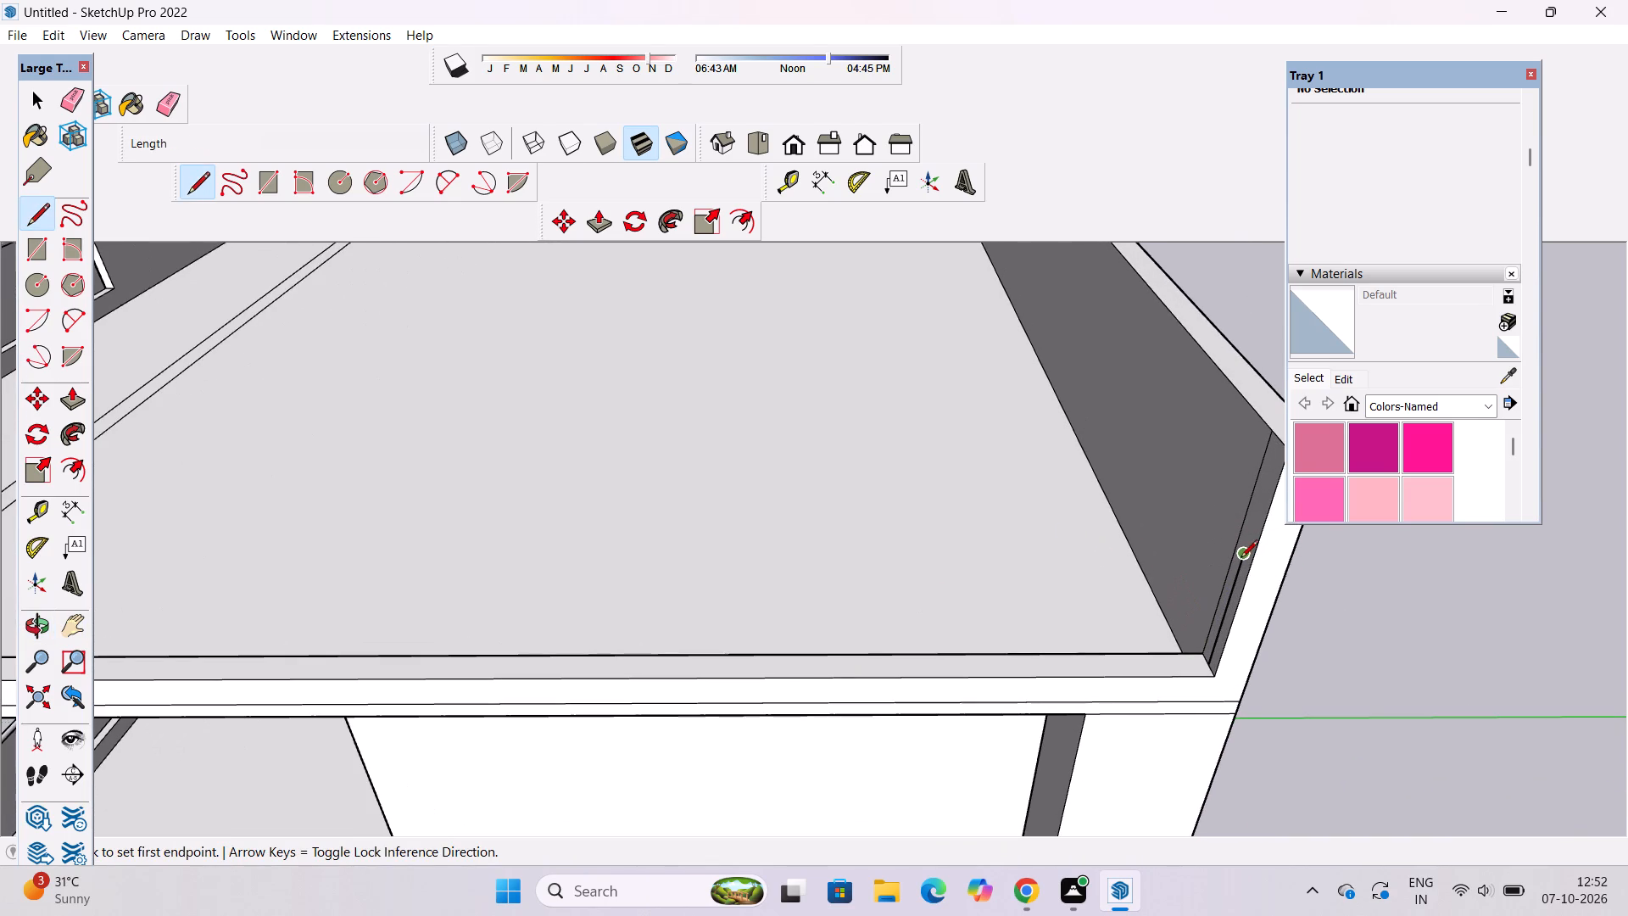
pyautogui.click(1241, 559)
pyautogui.scroll(-6, 1241, 559)
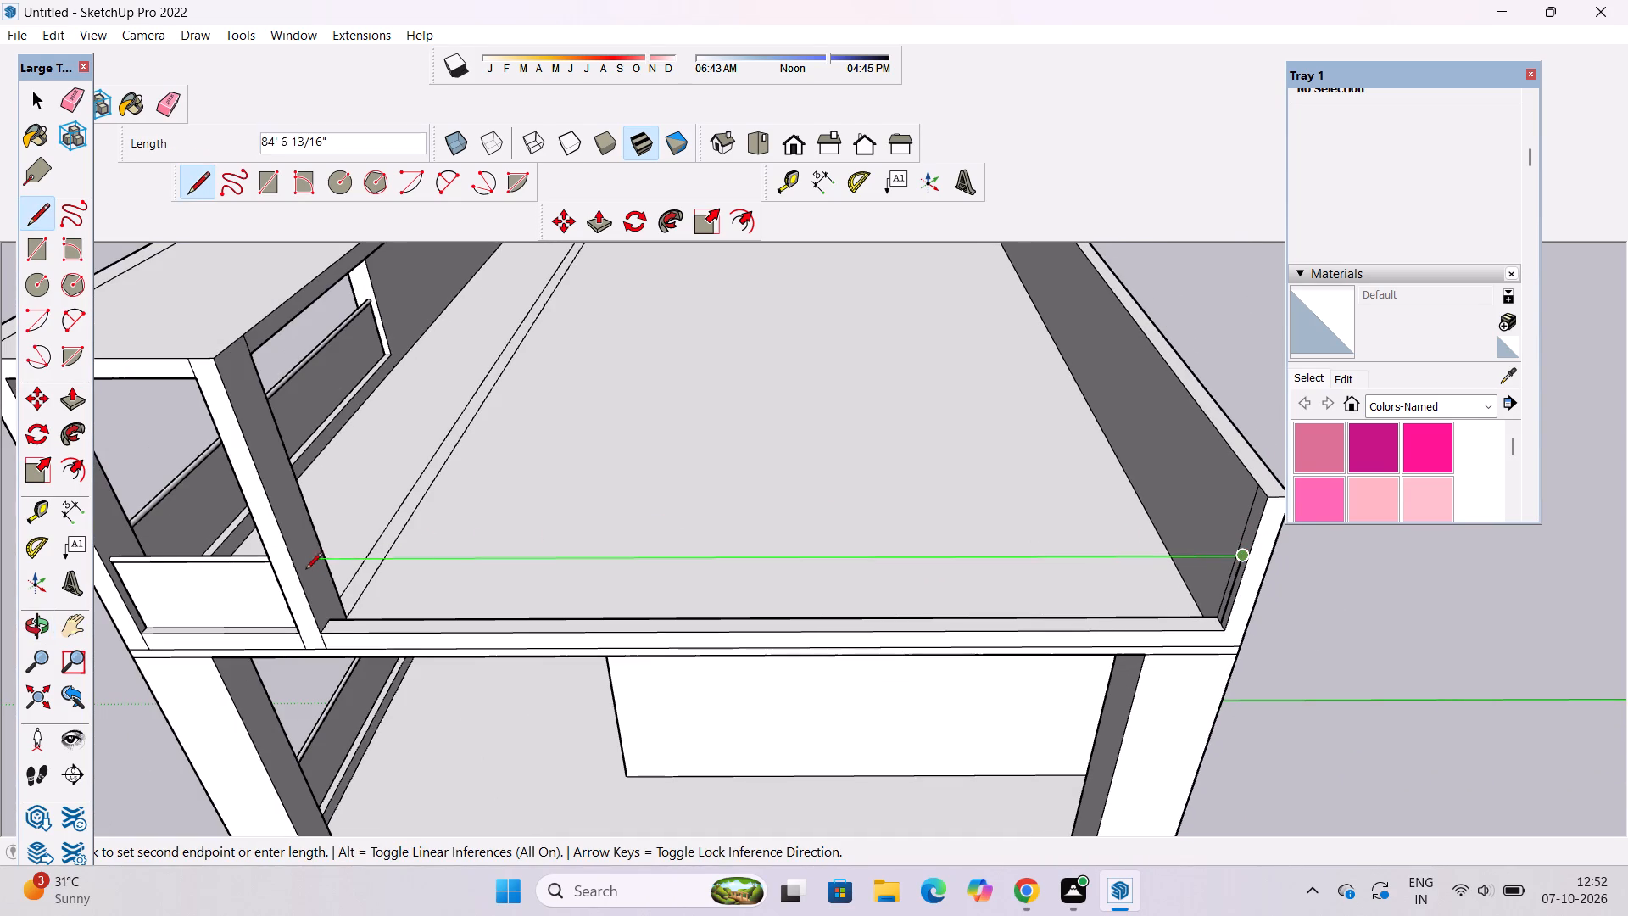
pyautogui.click(300, 559)
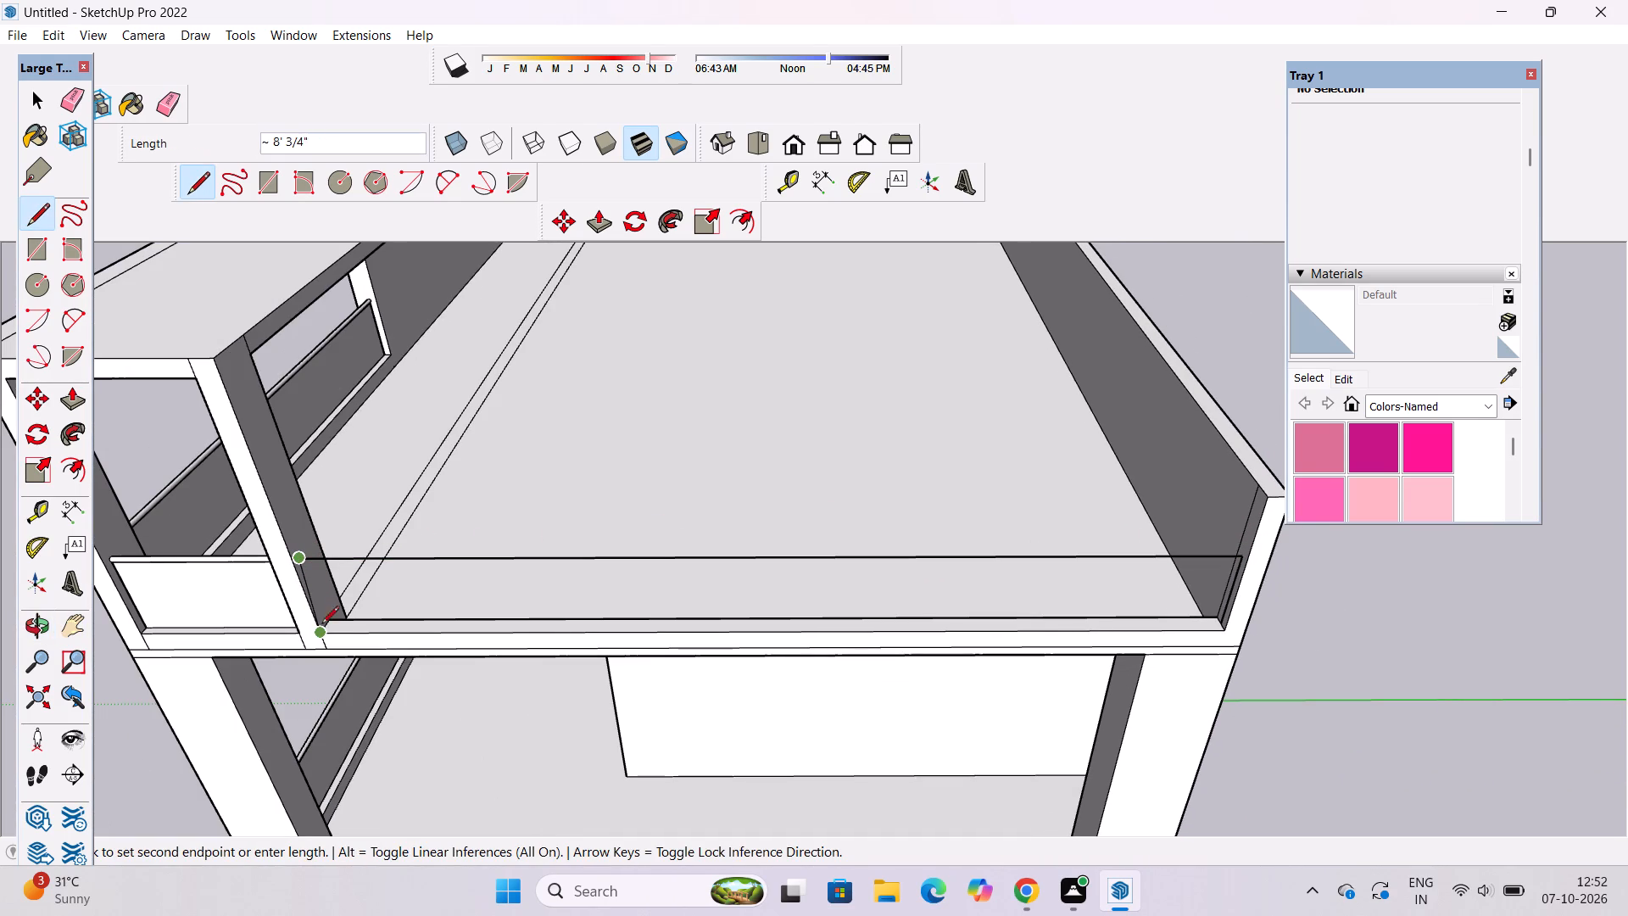
pyautogui.scroll(9, 326, 632)
pyautogui.click(321, 620)
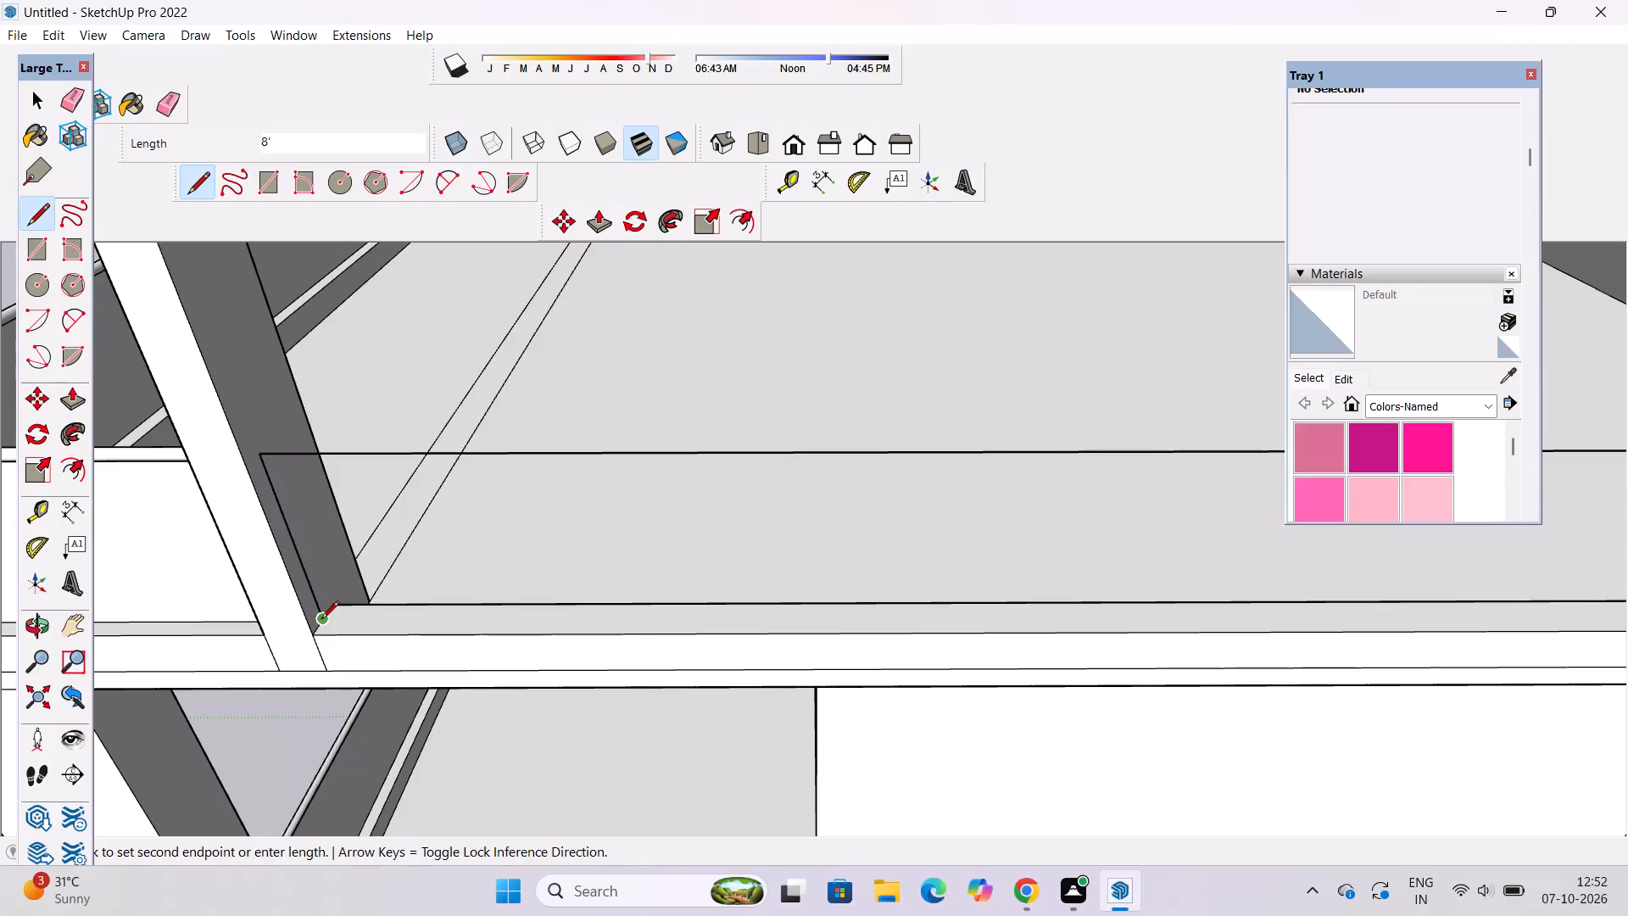
pyautogui.scroll(-11, 315, 614)
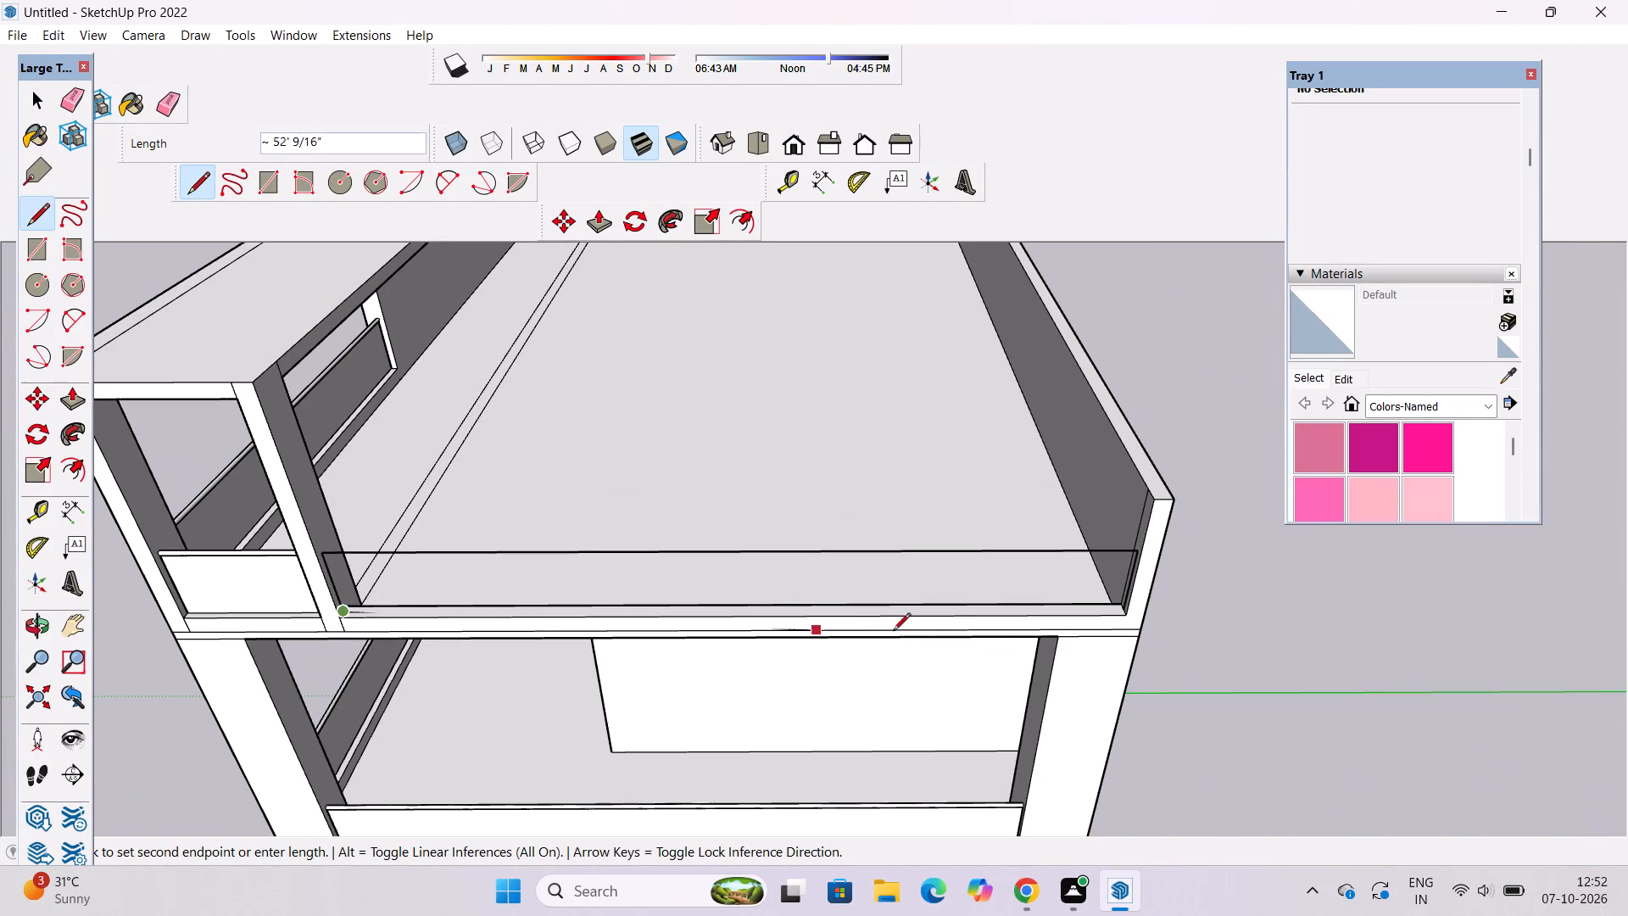
pyautogui.scroll(4, 1106, 602)
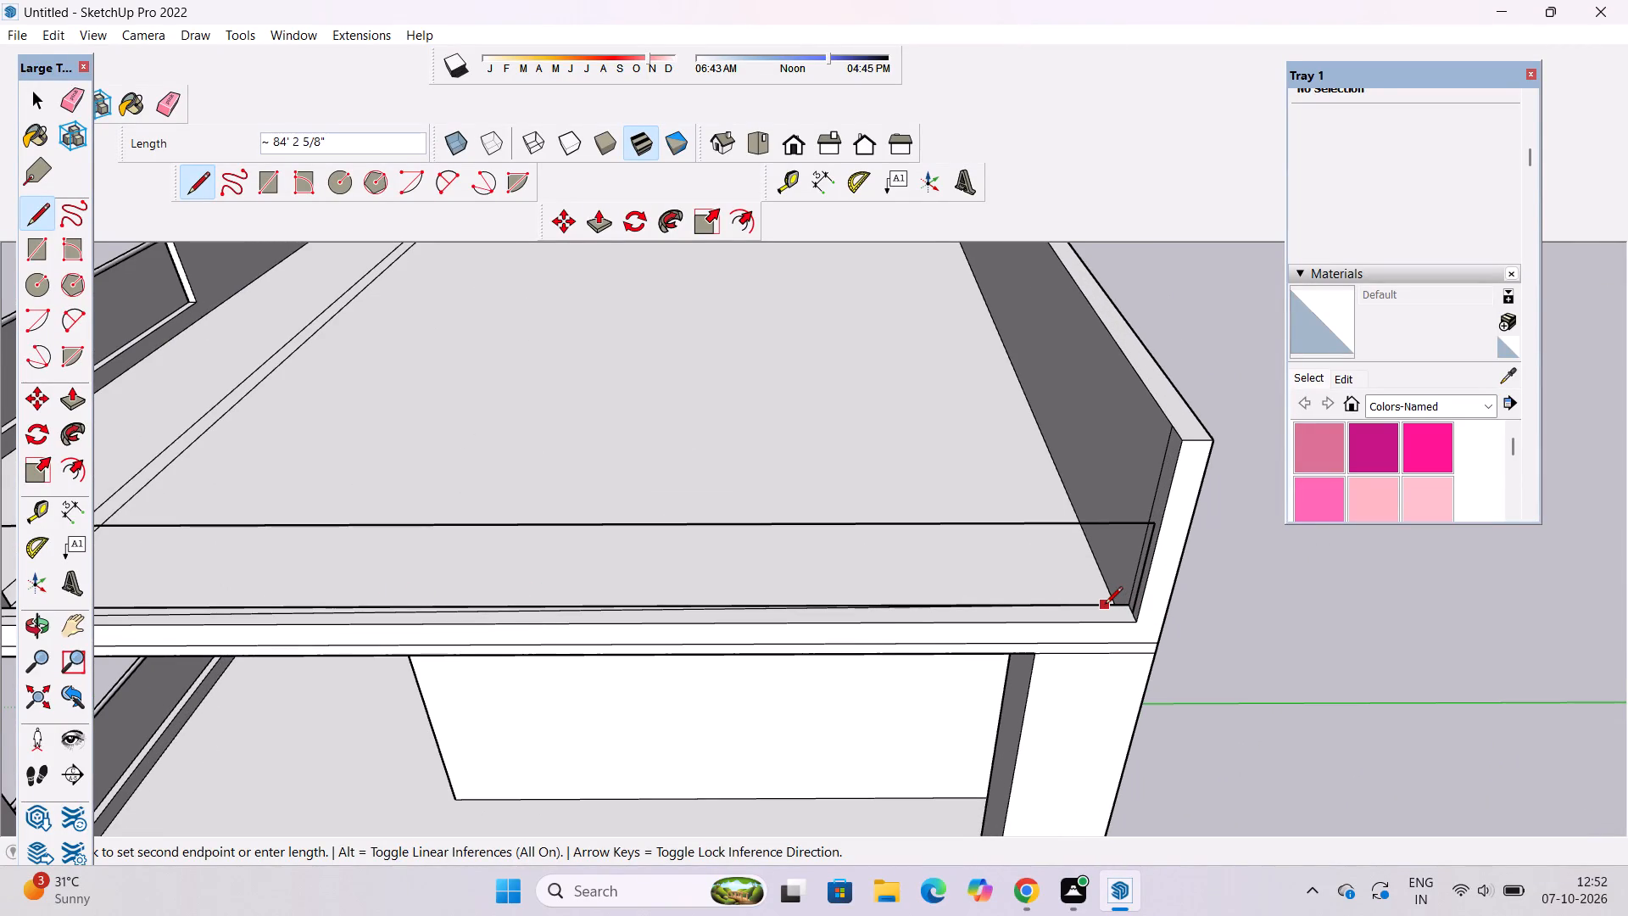
pyautogui.scroll(5, 1105, 606)
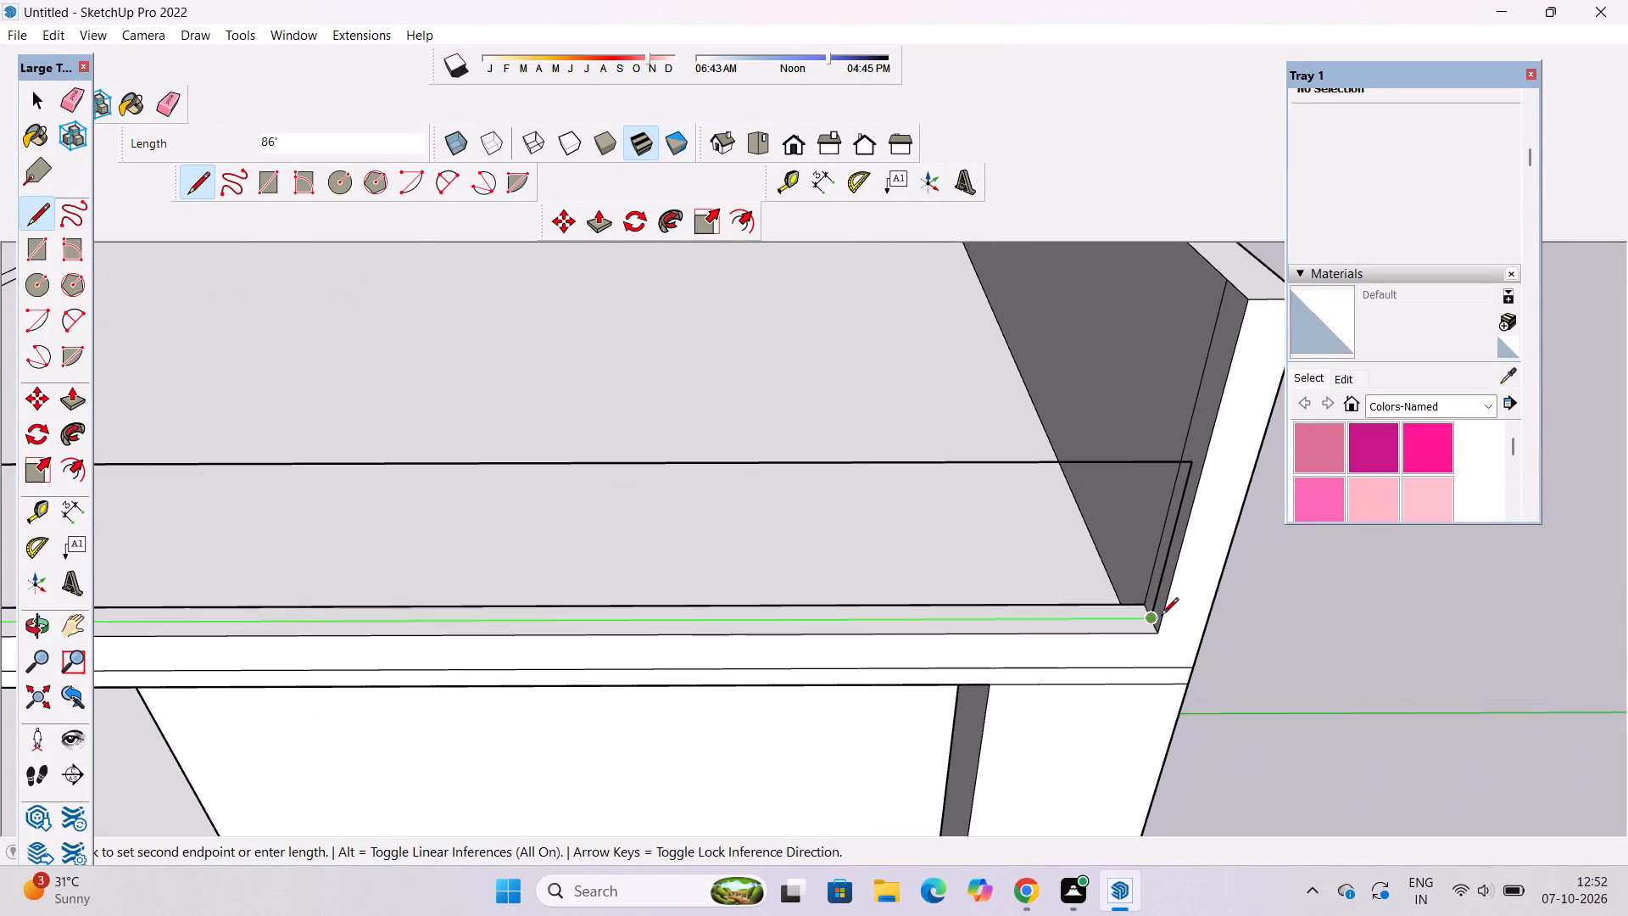
pyautogui.click(1149, 617)
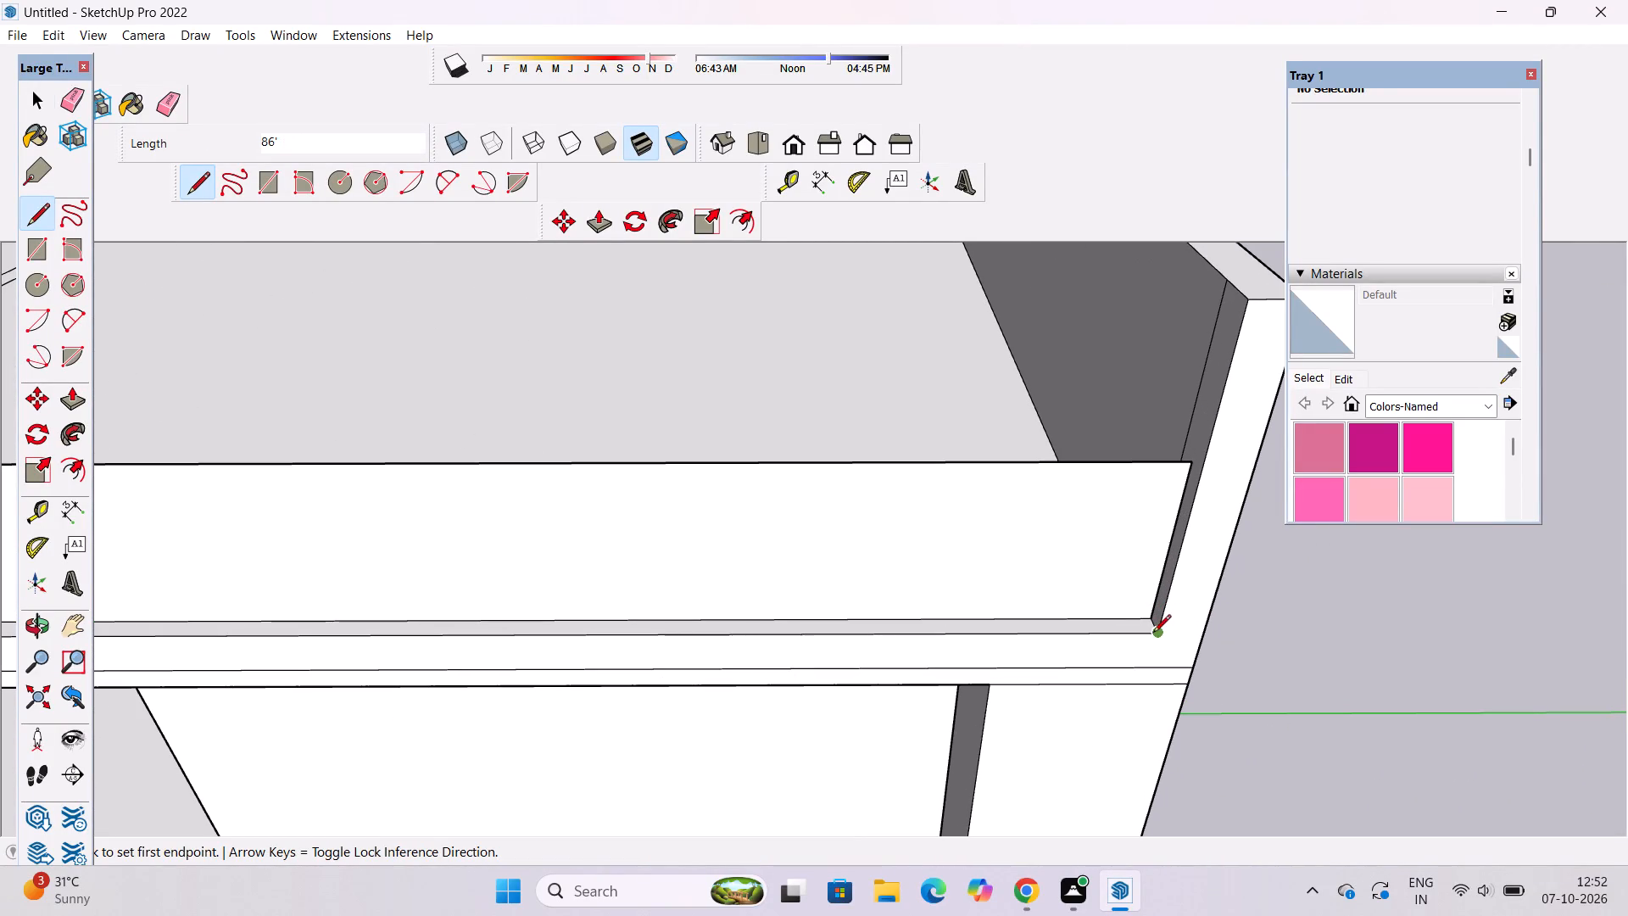
pyautogui.press('space')
# Draw a circle of 3" radius centred on the new parapet face's top corner, against the side parapet's inner face.
pyautogui.write('c')
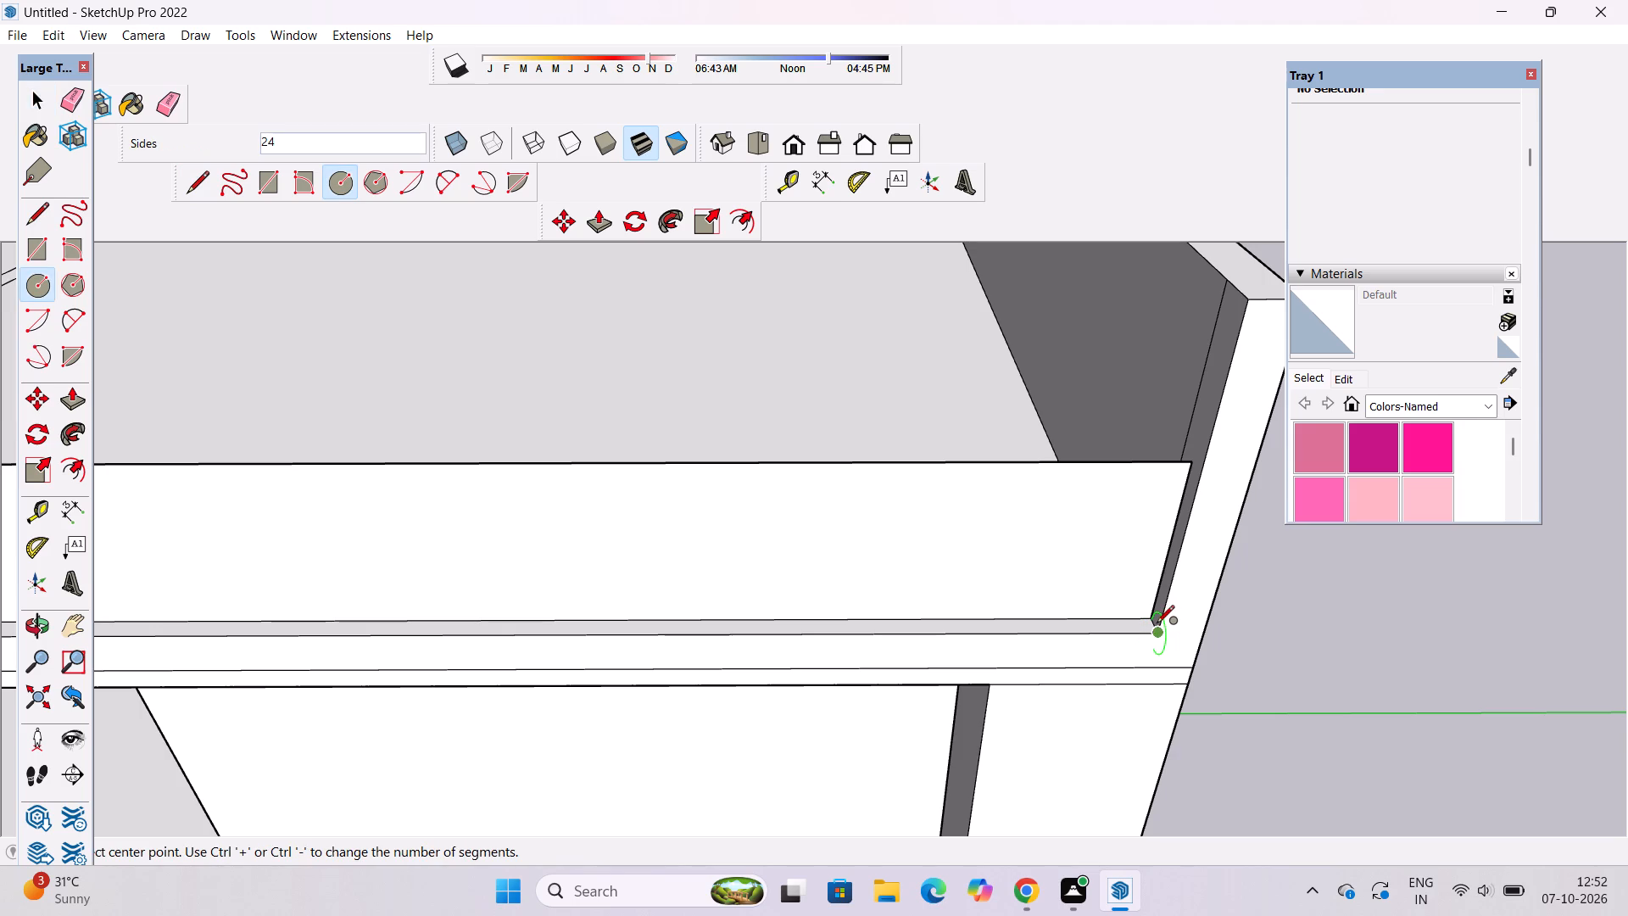
pyautogui.scroll(-2, 971, 588)
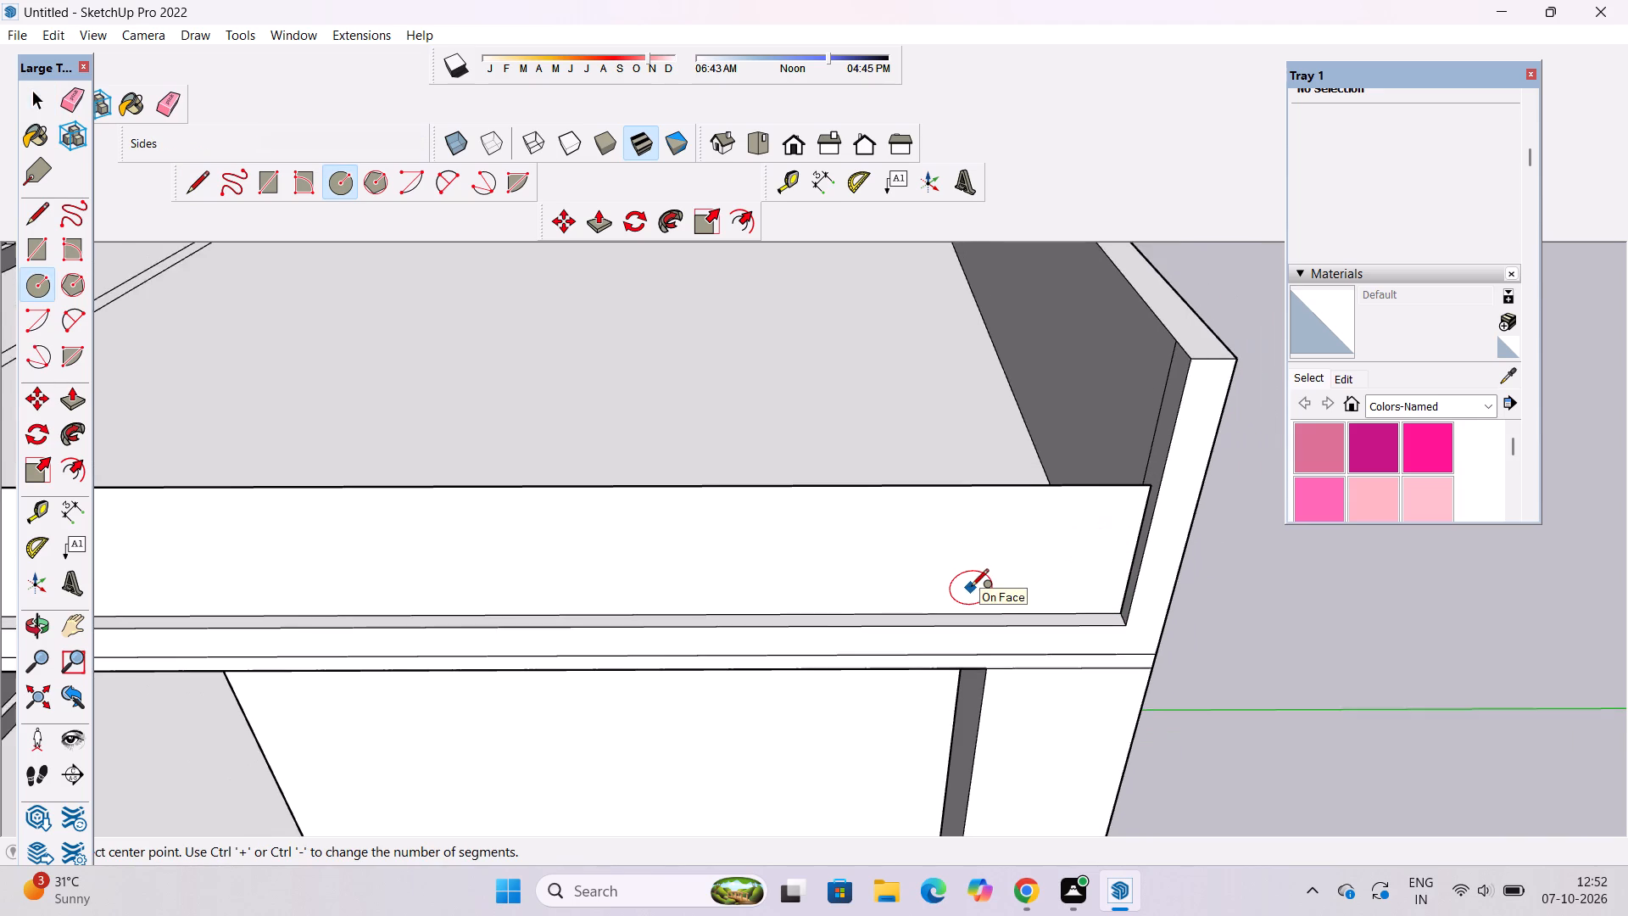
pyautogui.scroll(-5, 971, 588)
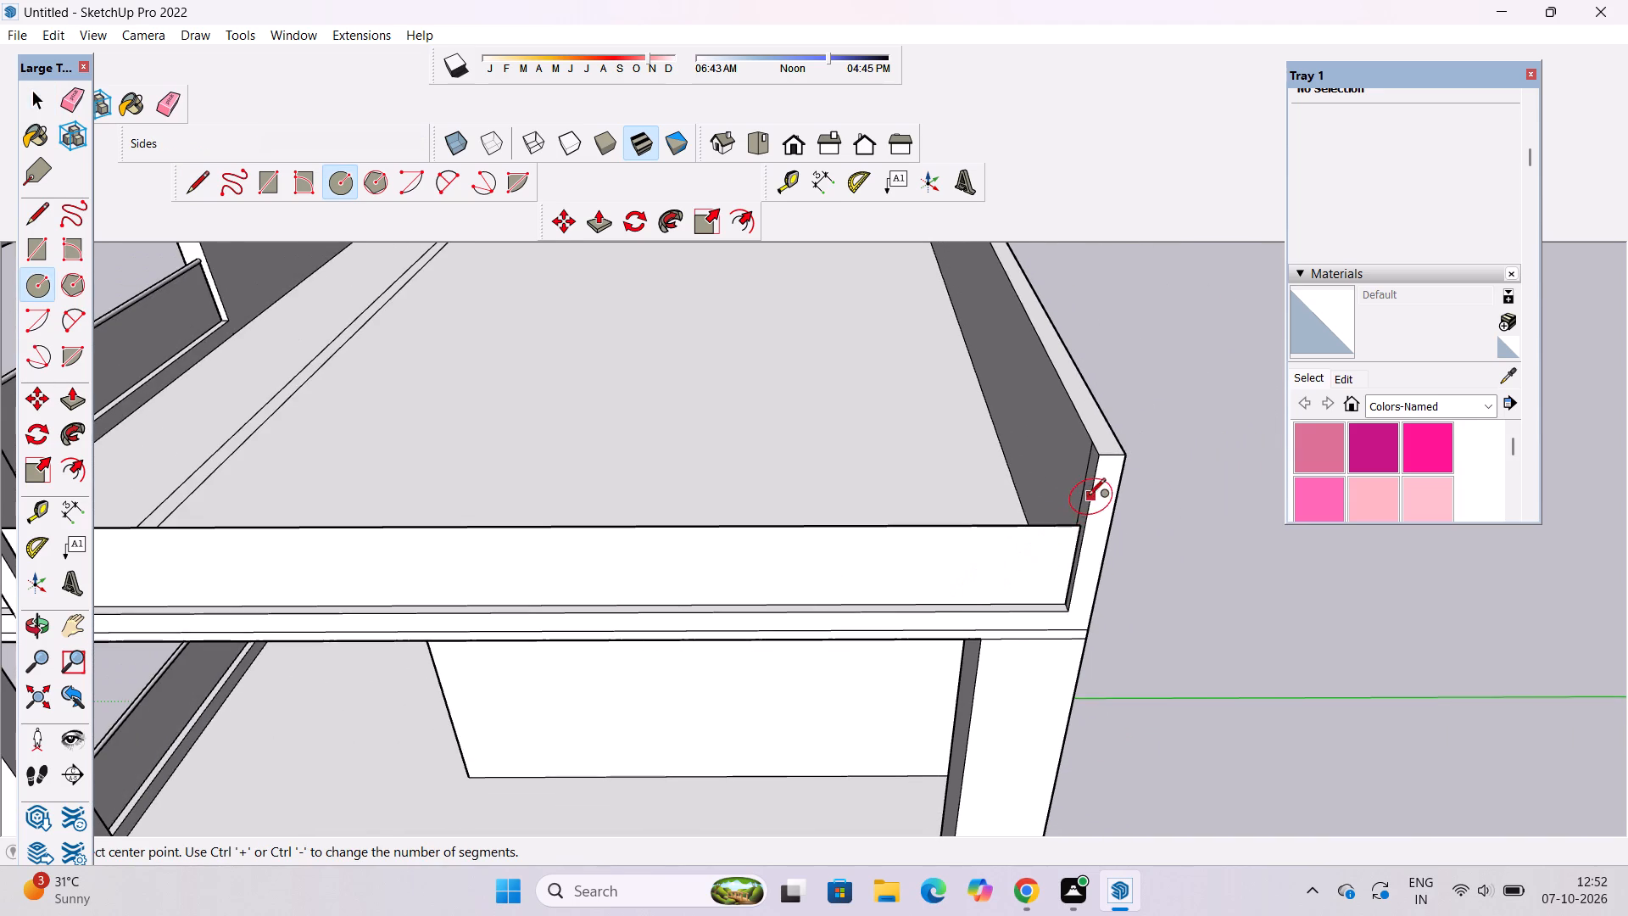
pyautogui.scroll(13, 1057, 523)
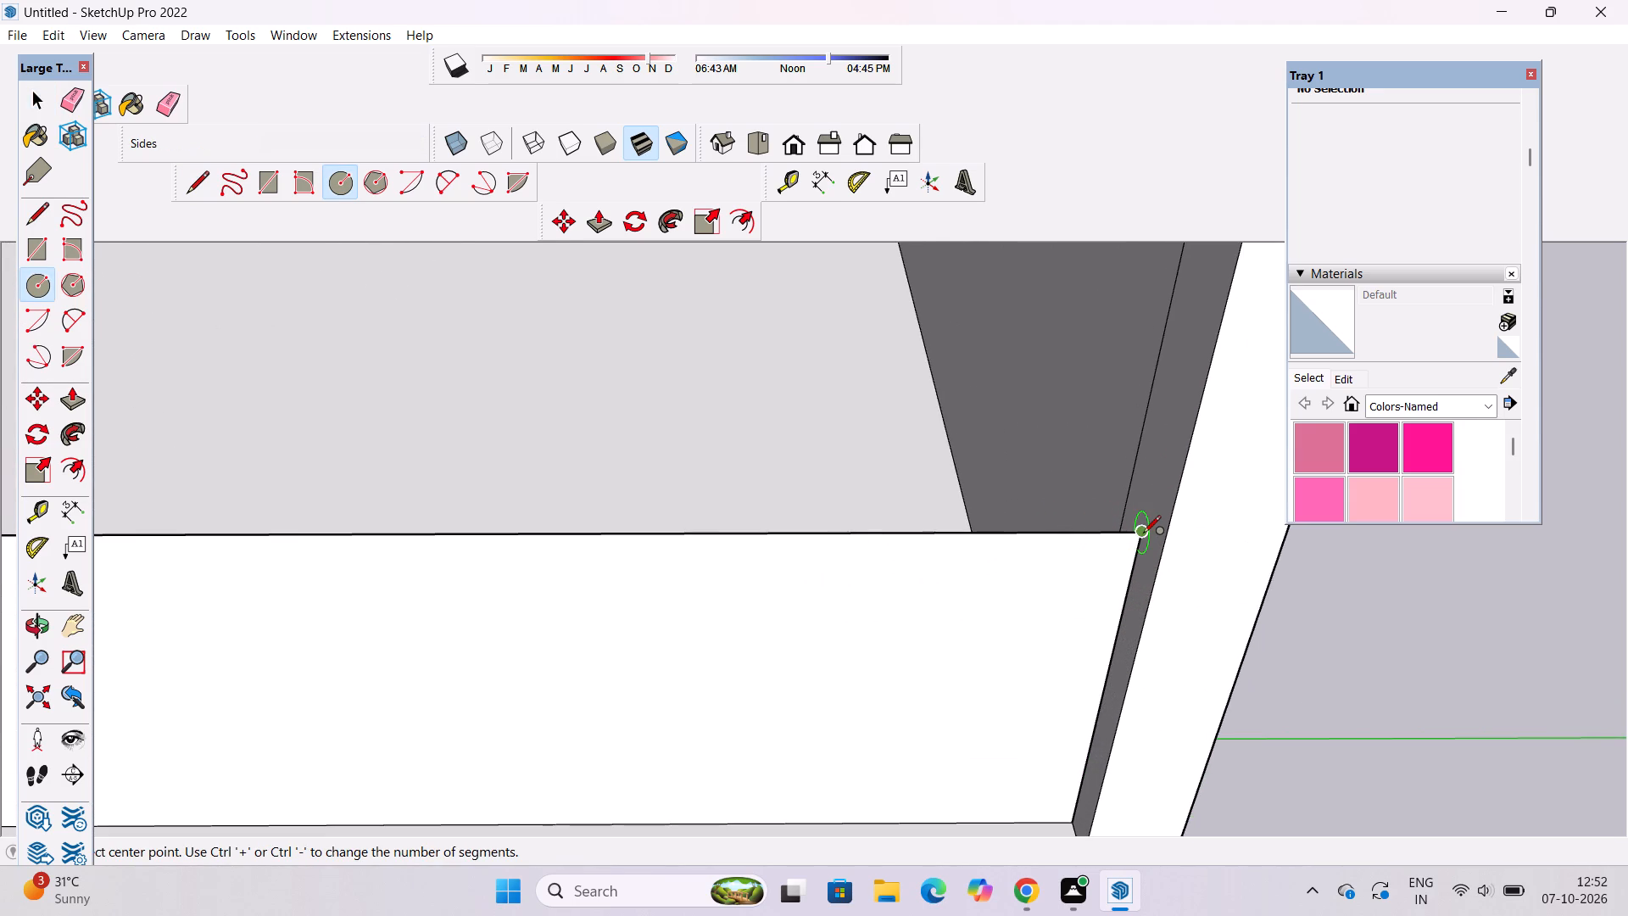
pyautogui.click(1143, 534)
pyautogui.write('3"')
pyautogui.press('Return')
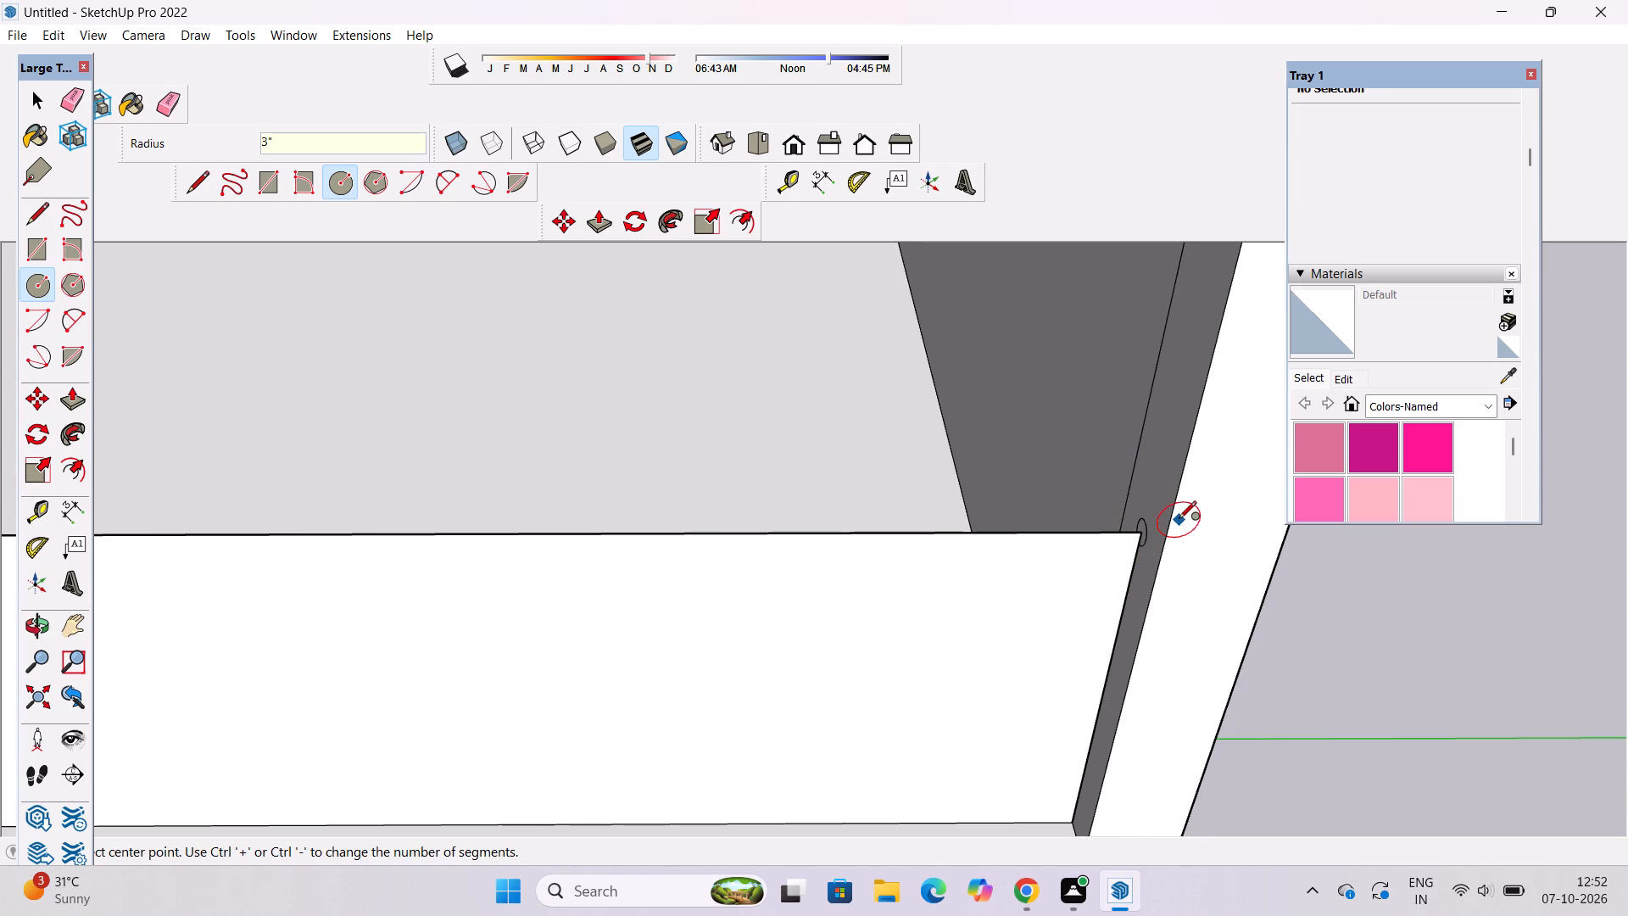
pyautogui.press('space')
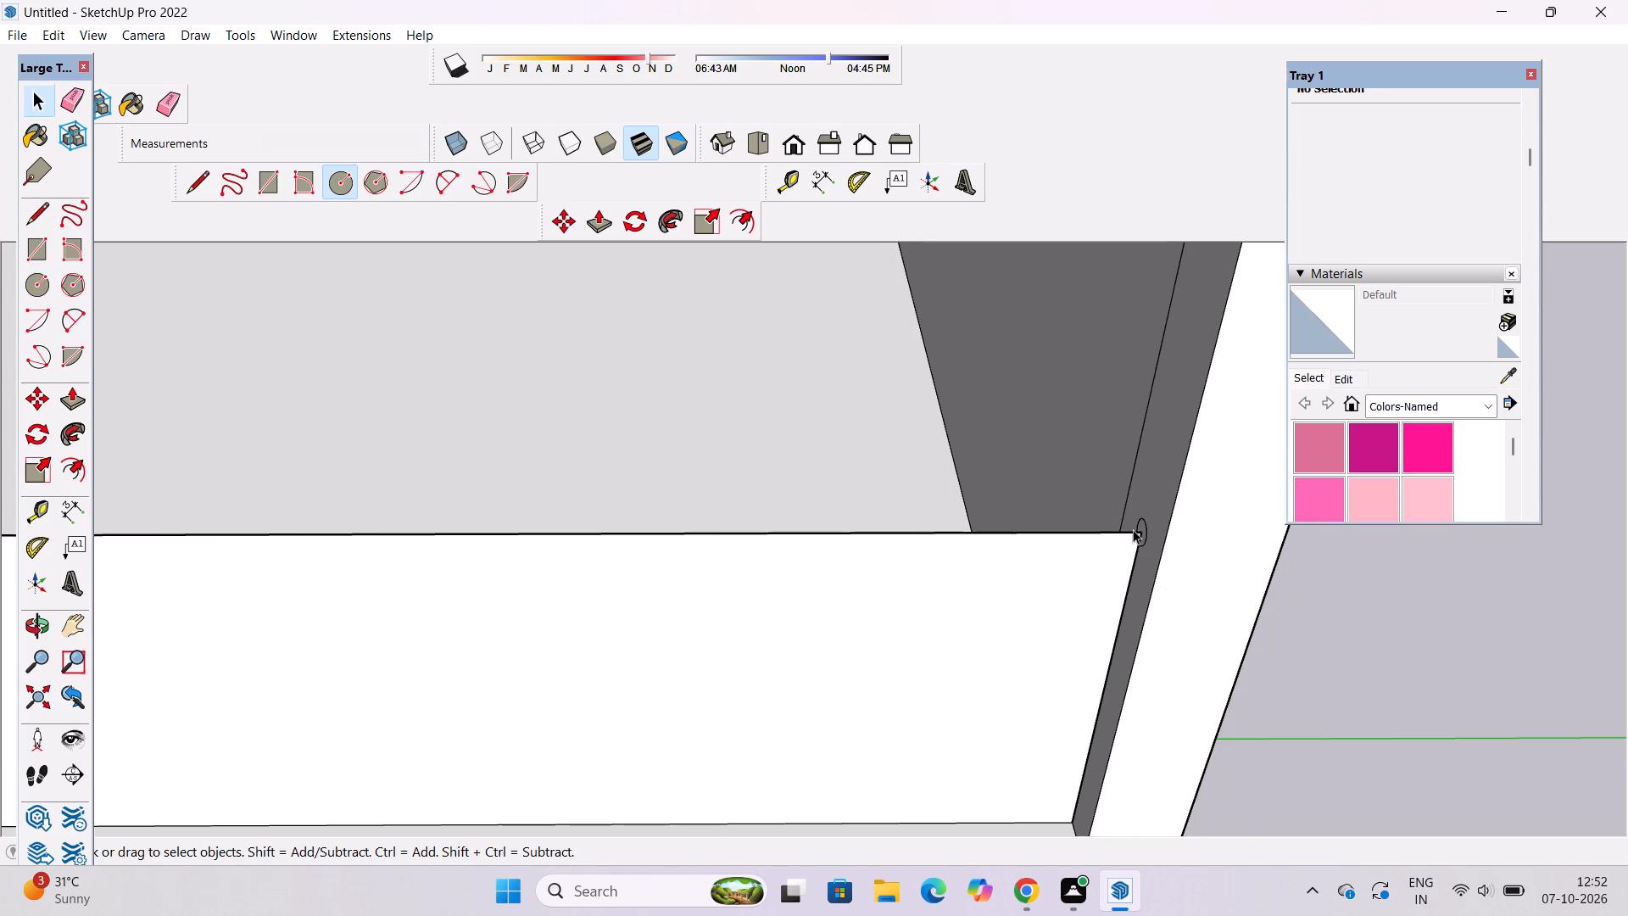
# Sweep the 3" radius circle along the new parapet face's top edge with Follow Me to form the round handrail.
pyautogui.scroll(13, 1133, 529)
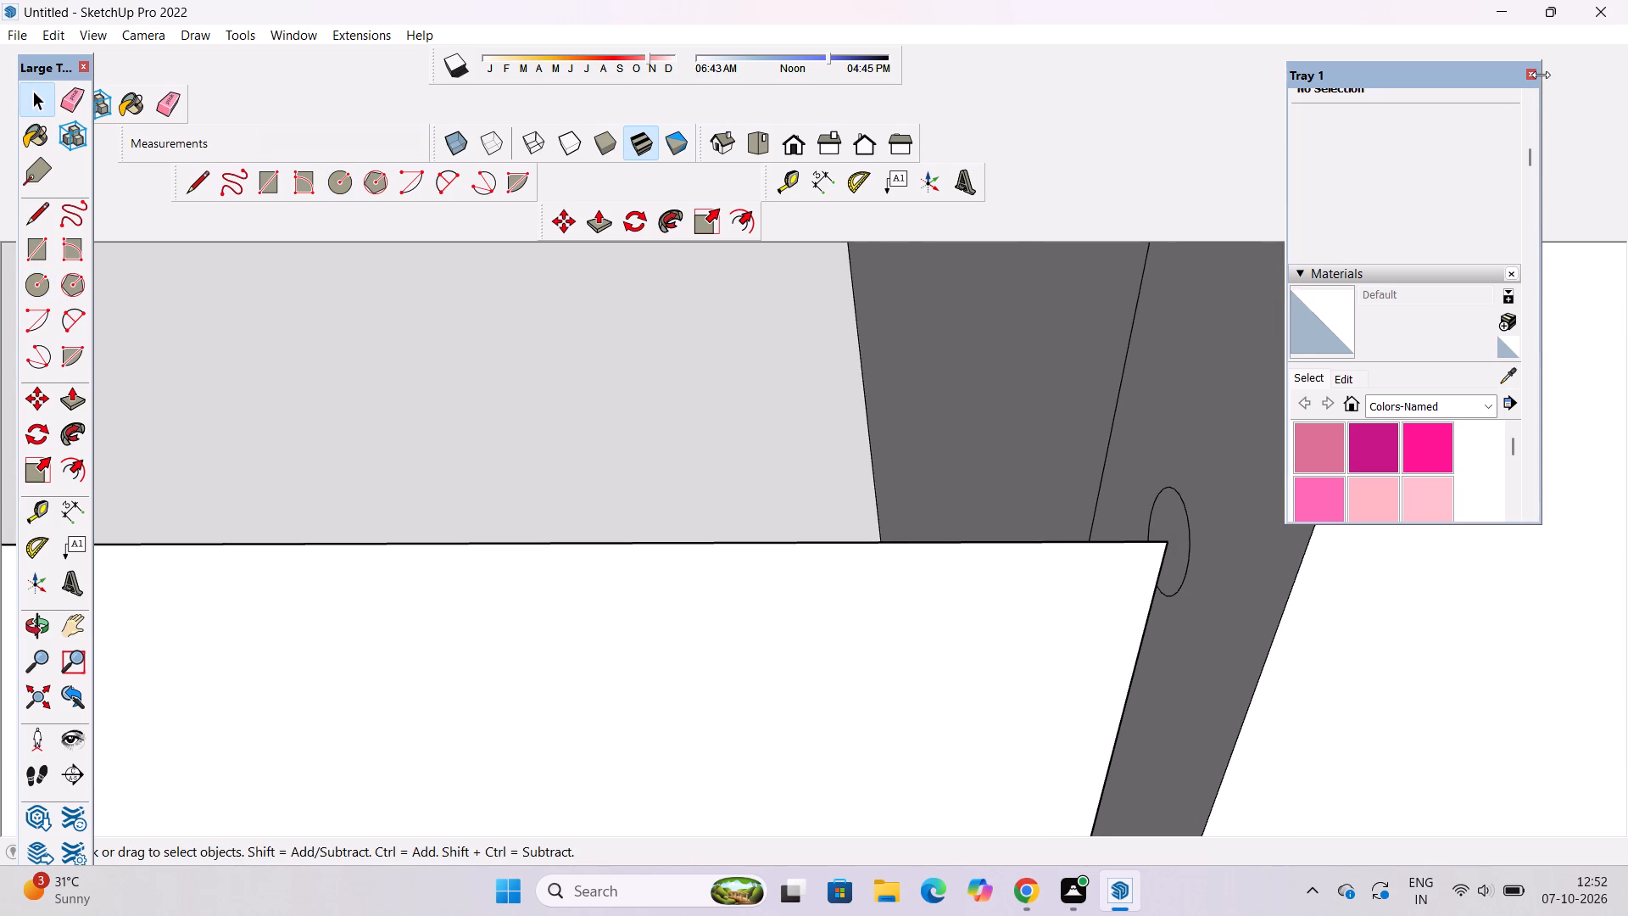
pyautogui.click(1533, 71)
pyautogui.scroll(-2, 1196, 412)
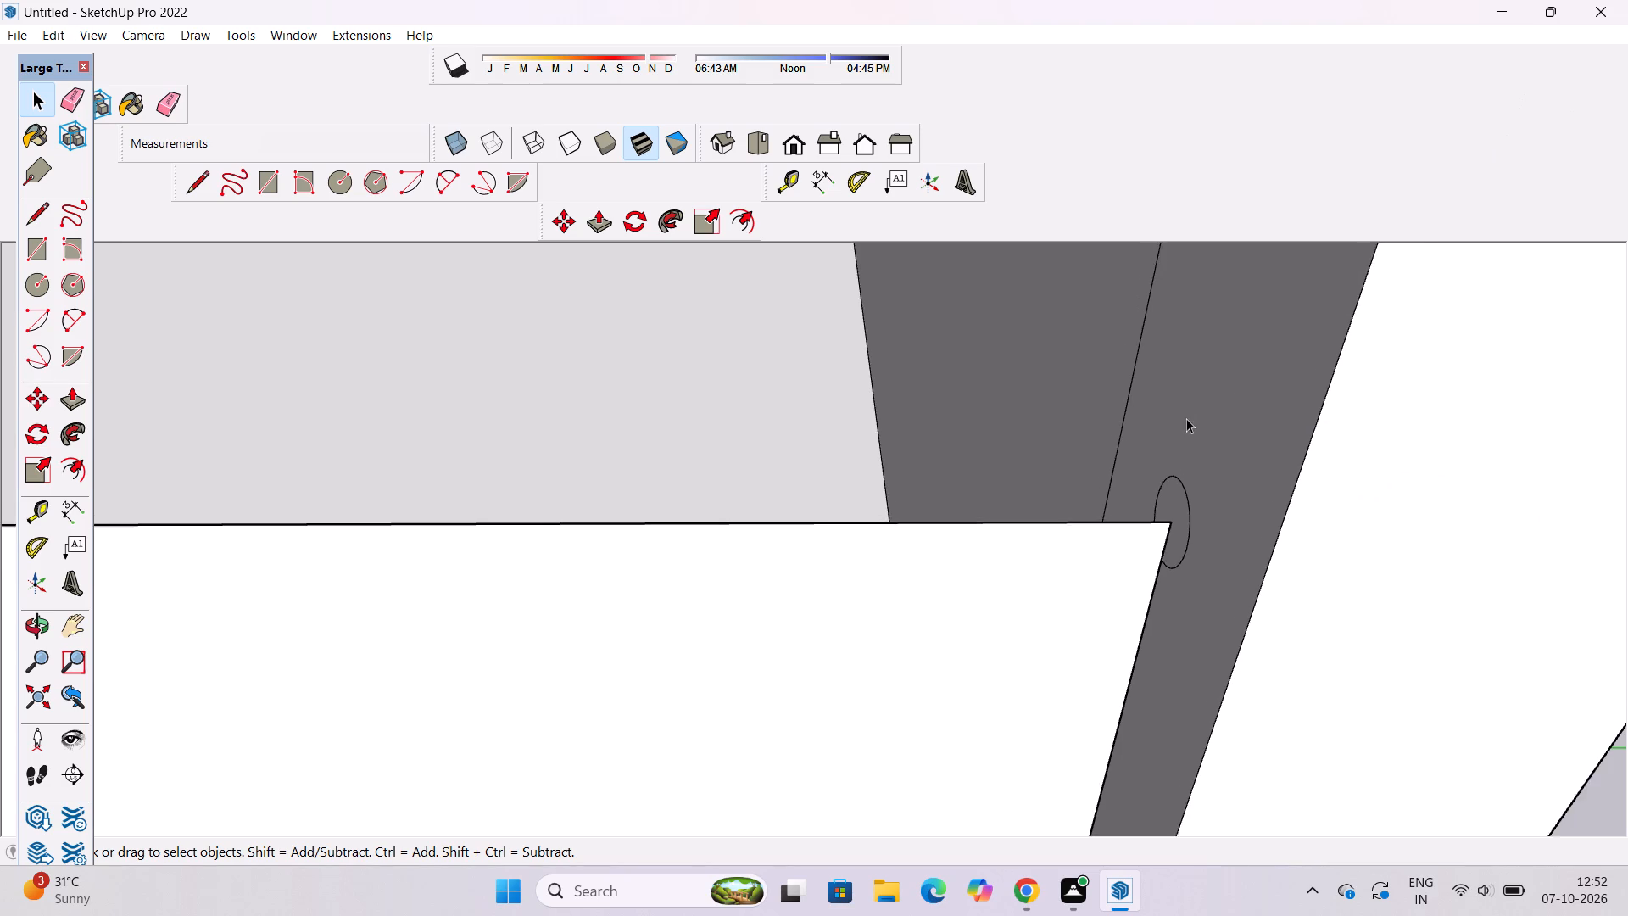
pyautogui.scroll(-2, 1186, 418)
pyautogui.scroll(2, 1148, 533)
pyautogui.click(1176, 489)
pyautogui.click(1176, 489)
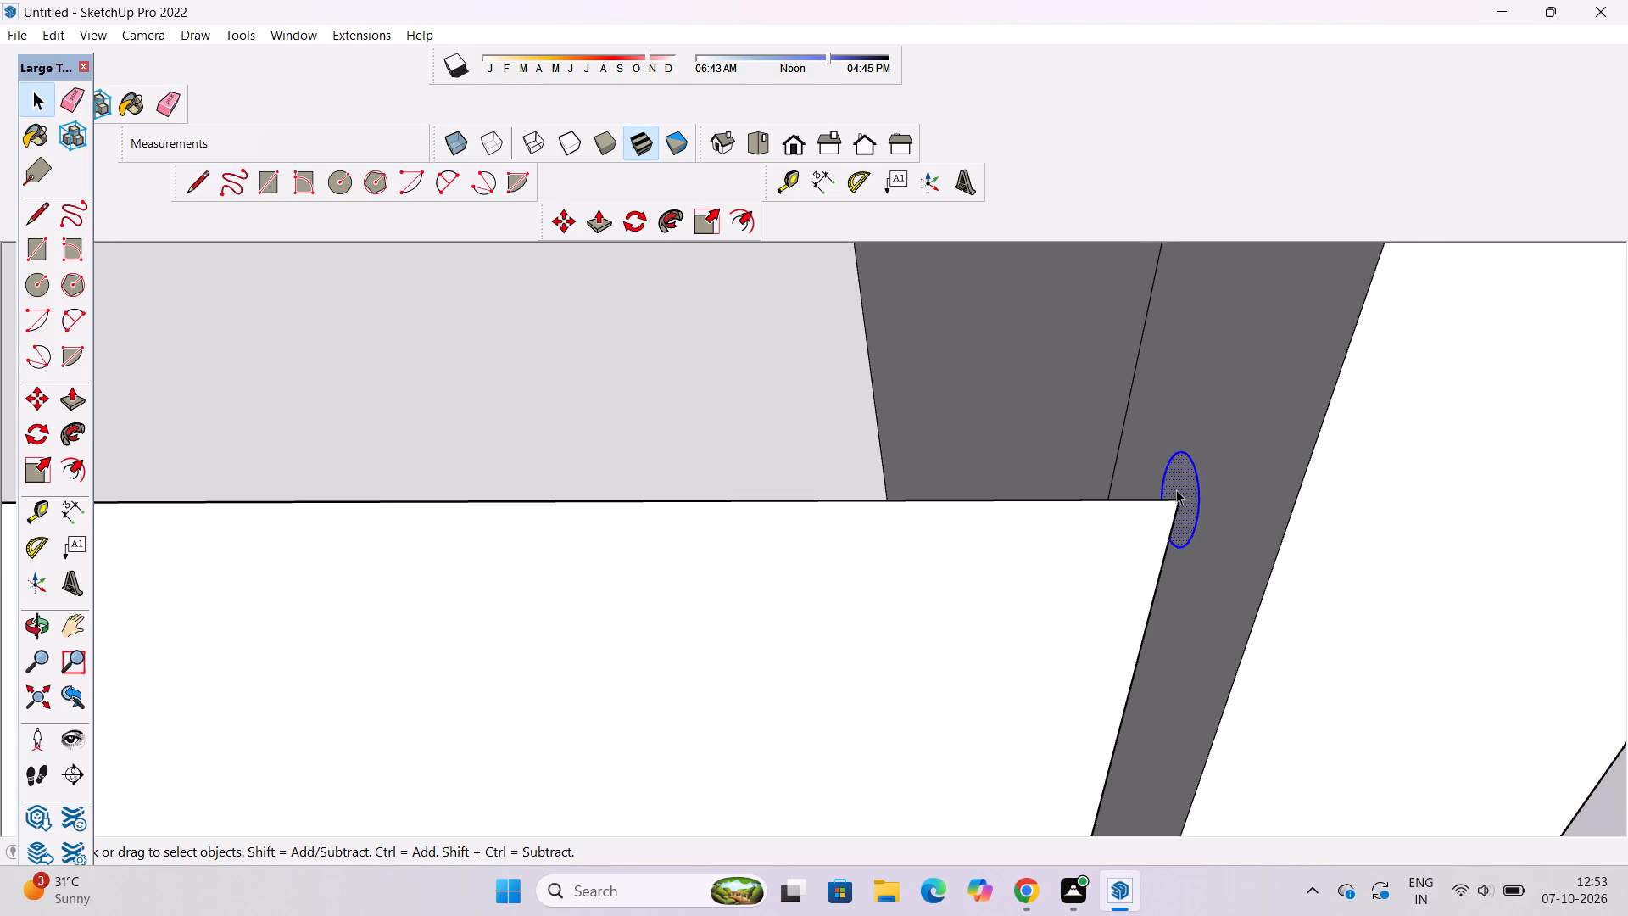
pyautogui.keyDown('shift'); pyautogui.scroll(3, 1119, 527); pyautogui.keyUp('shift')
pyautogui.keyDown('shift'); pyautogui.click(1126, 493); pyautogui.keyUp('shift')
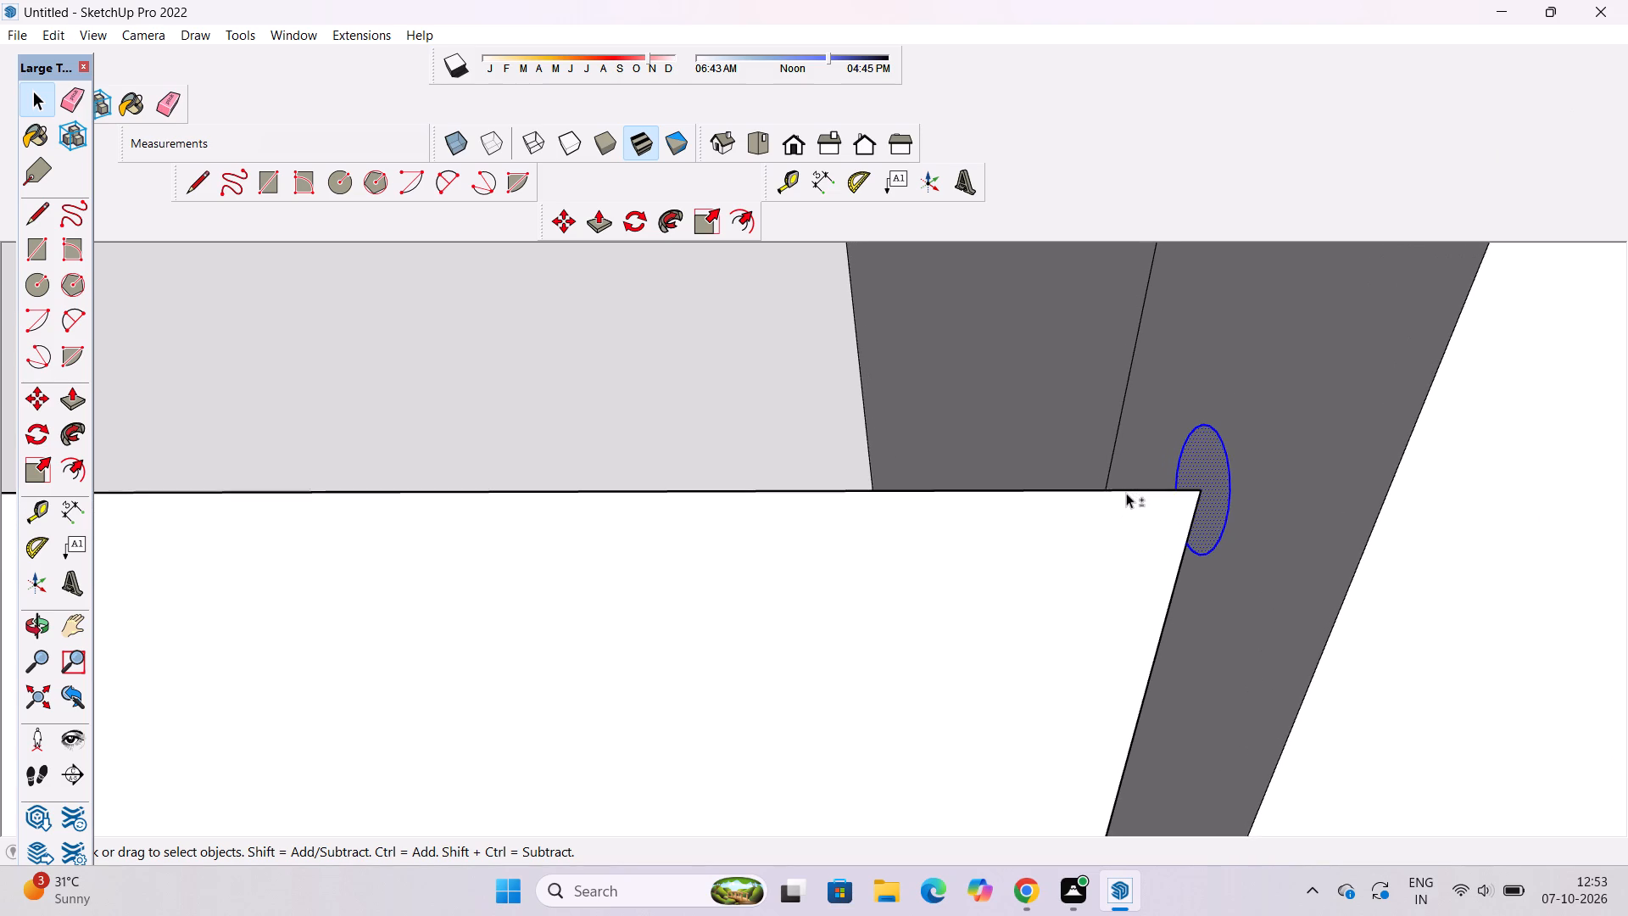
pyautogui.keyDown('shift'); pyautogui.scroll(-14, 1073, 440); pyautogui.keyUp('shift')
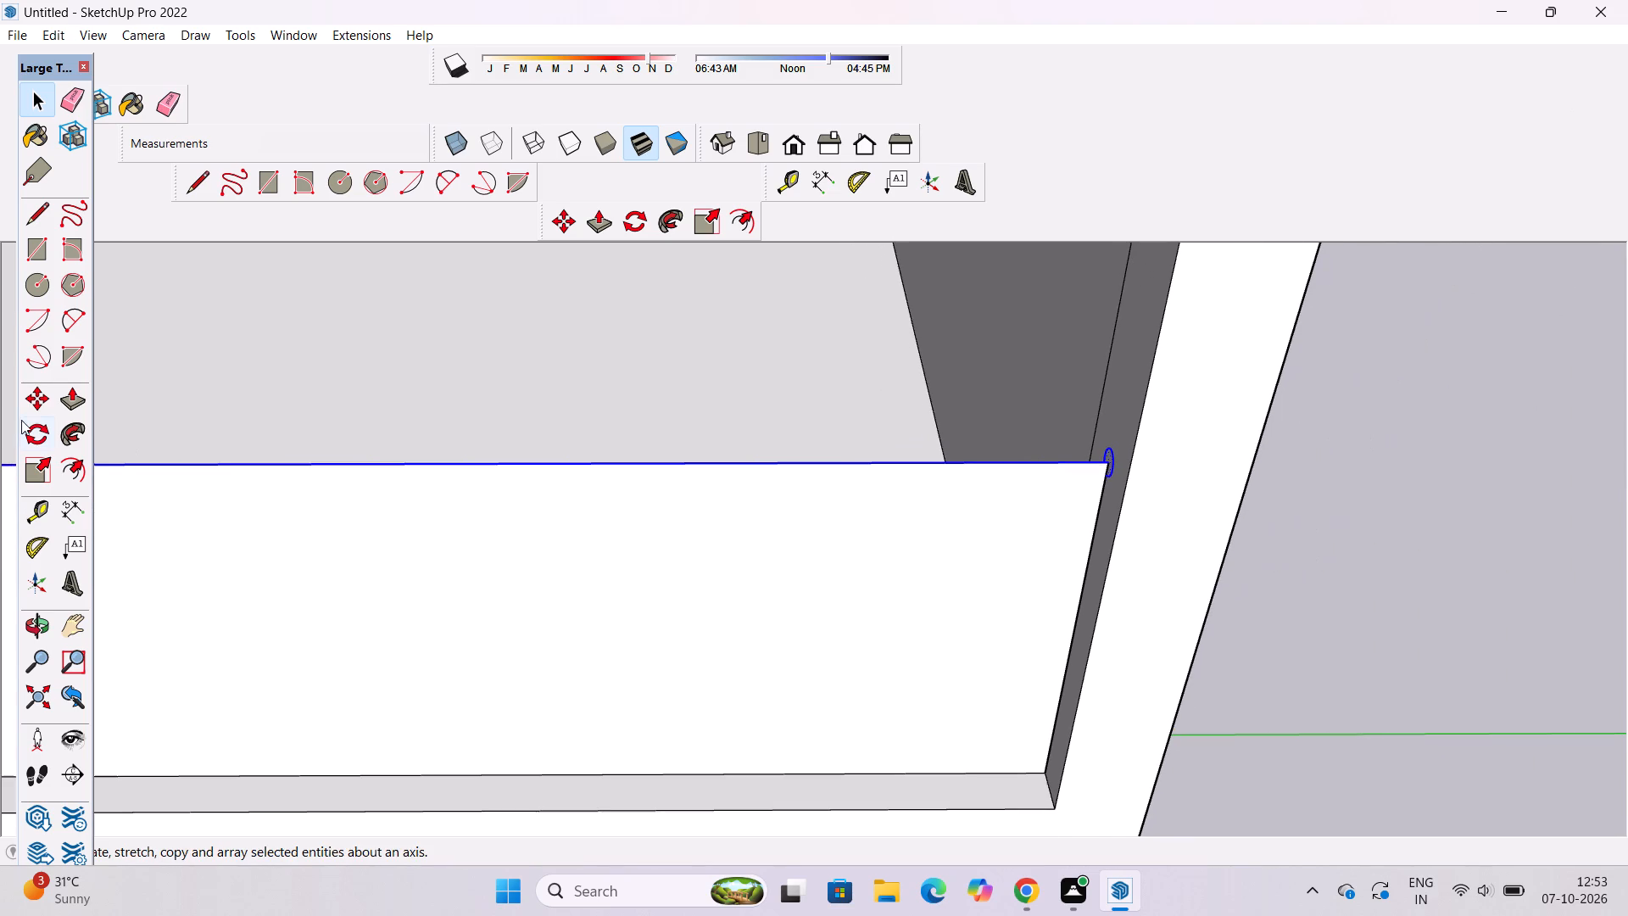
pyautogui.click(64, 431)
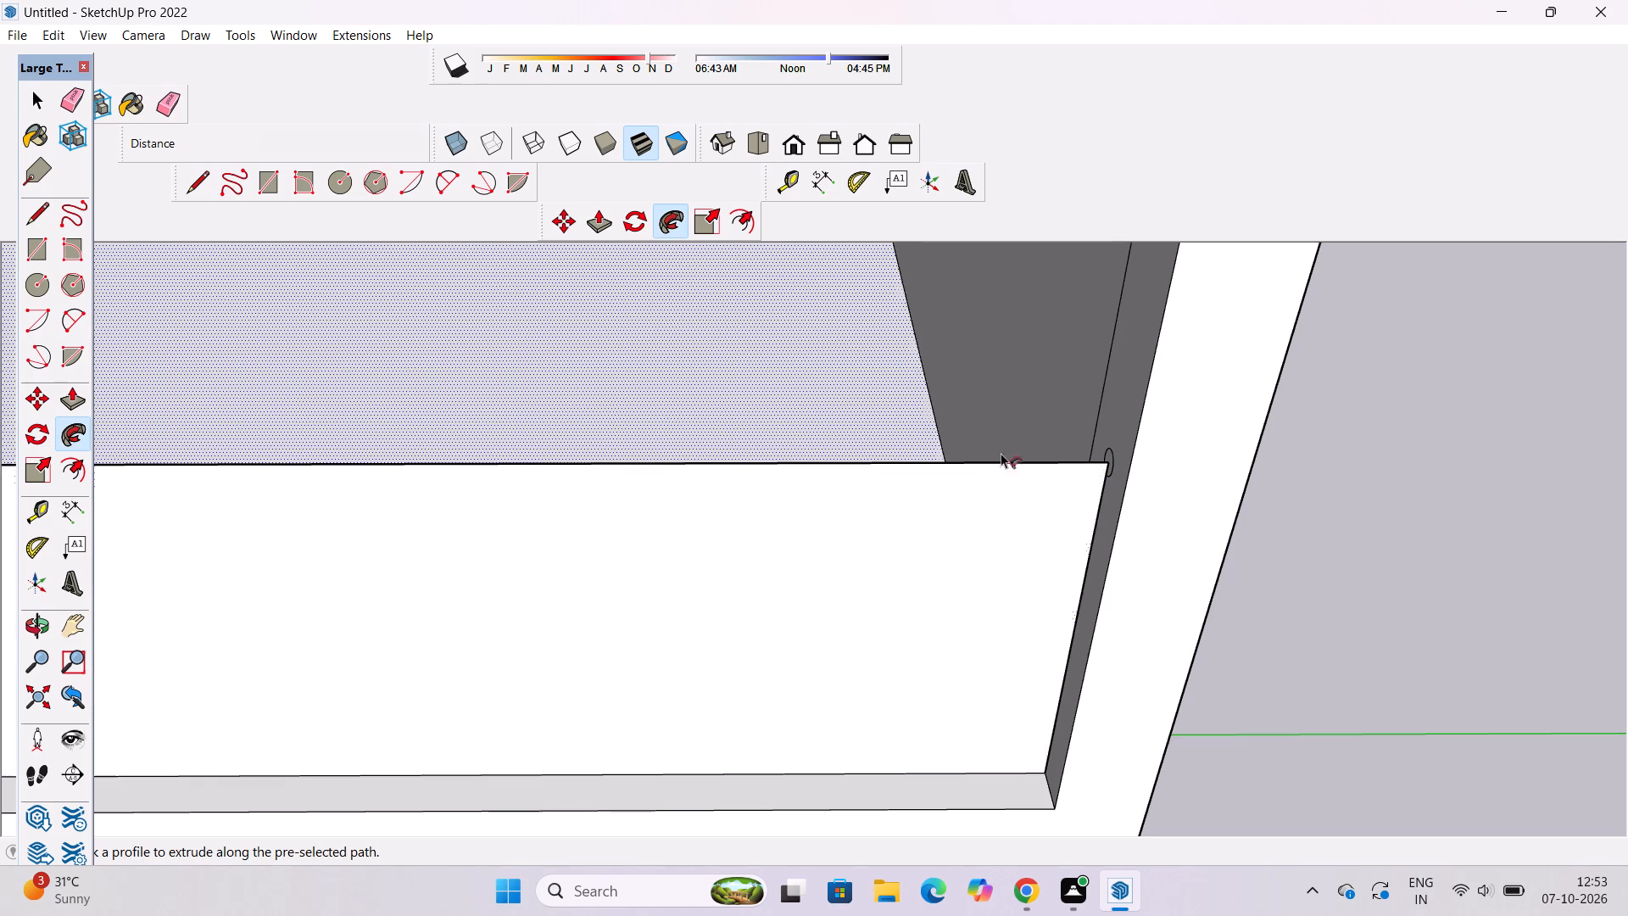
pyautogui.scroll(8, 1049, 447)
pyautogui.click(1207, 466)
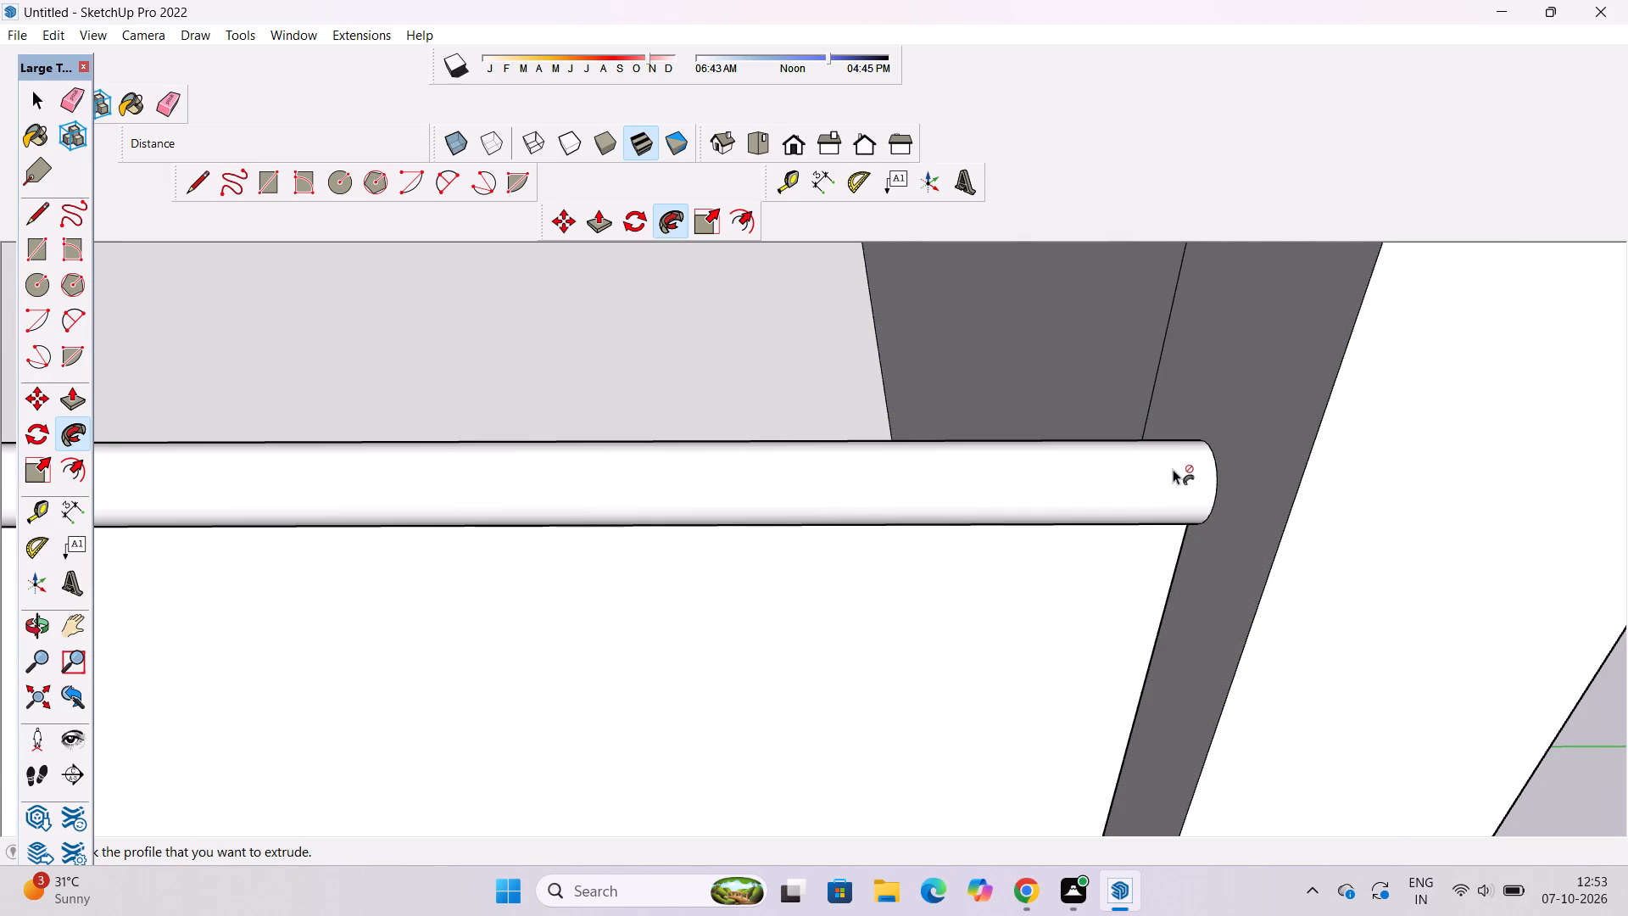
pyautogui.press('space')
# Push/Pull the new parapet face below the handrail by 1".
pyautogui.scroll(-3, 1174, 416)
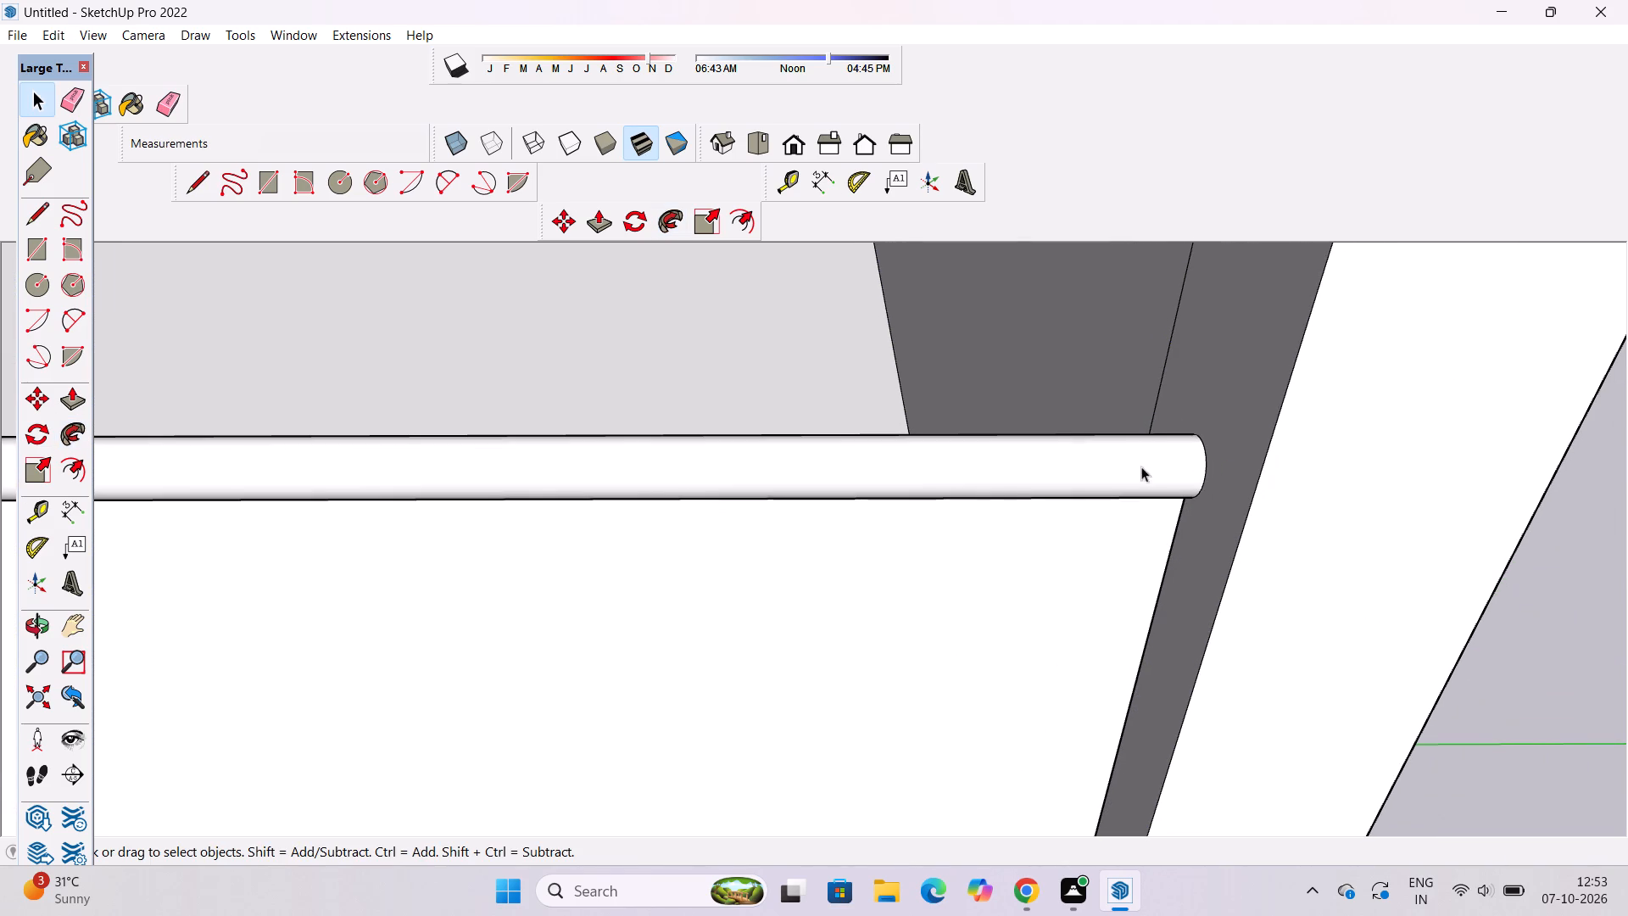
pyautogui.click(982, 539)
pyautogui.press('p')
pyautogui.click(982, 539)
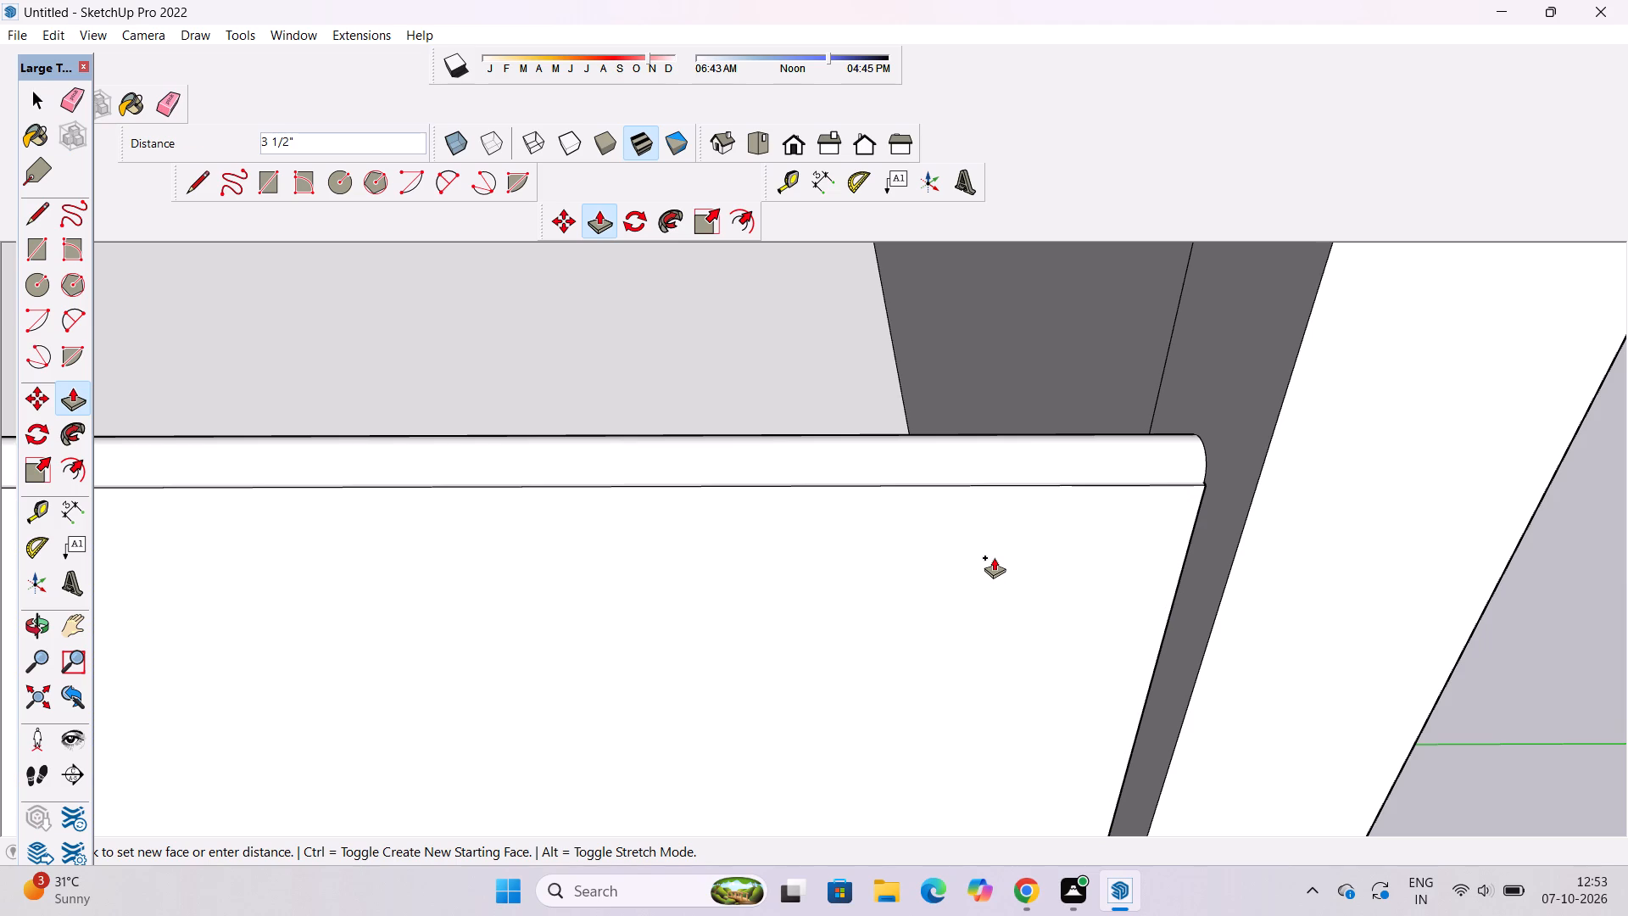
pyautogui.write('1"')
pyautogui.press('Return')
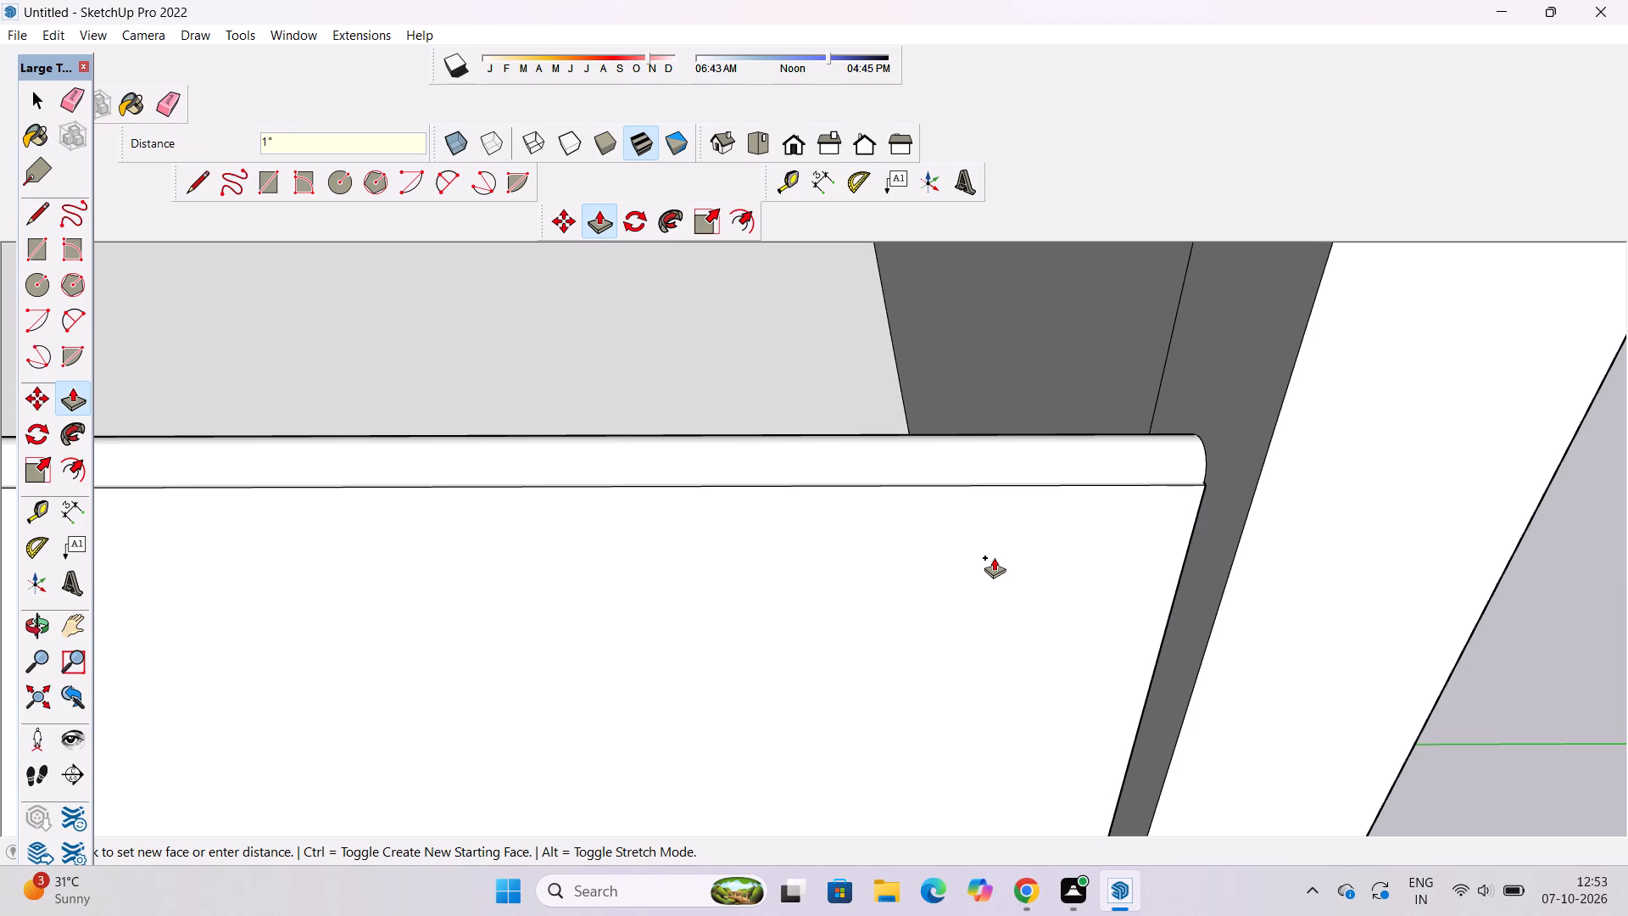
# Examine the top terrace's new parapet and handrail from outside and along the neighbouring front balconies.
pyautogui.press('o')
pyautogui.scroll(-4, 966, 543)
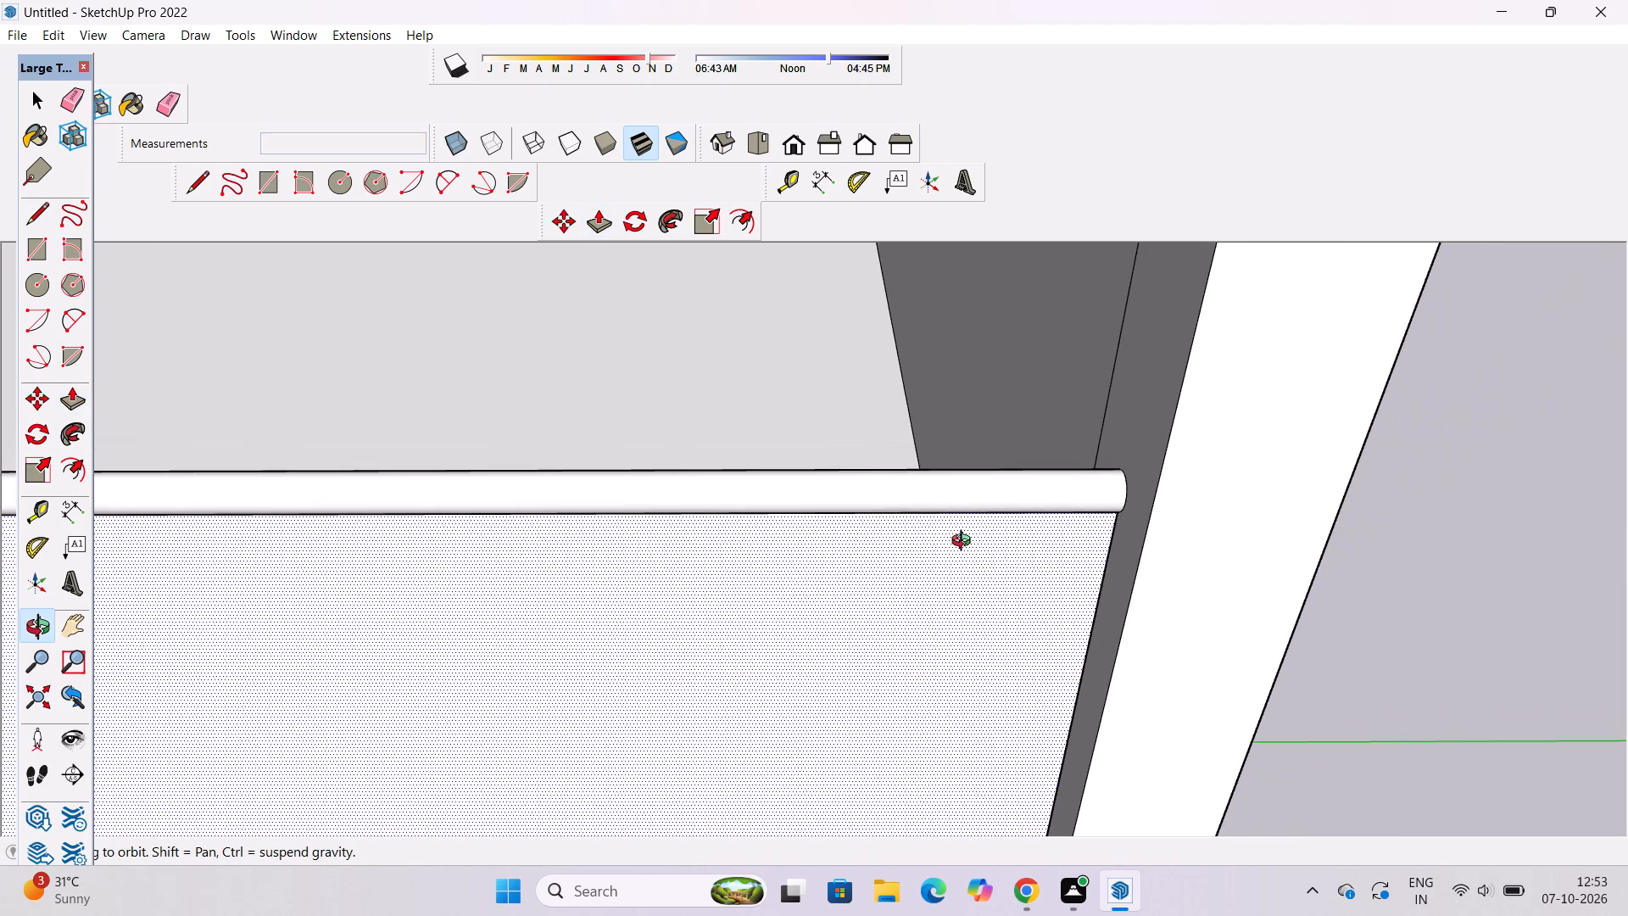
pyautogui.scroll(-3, 943, 561)
pyautogui.moveTo(1154, 606); pyautogui.dragTo(692, 509)
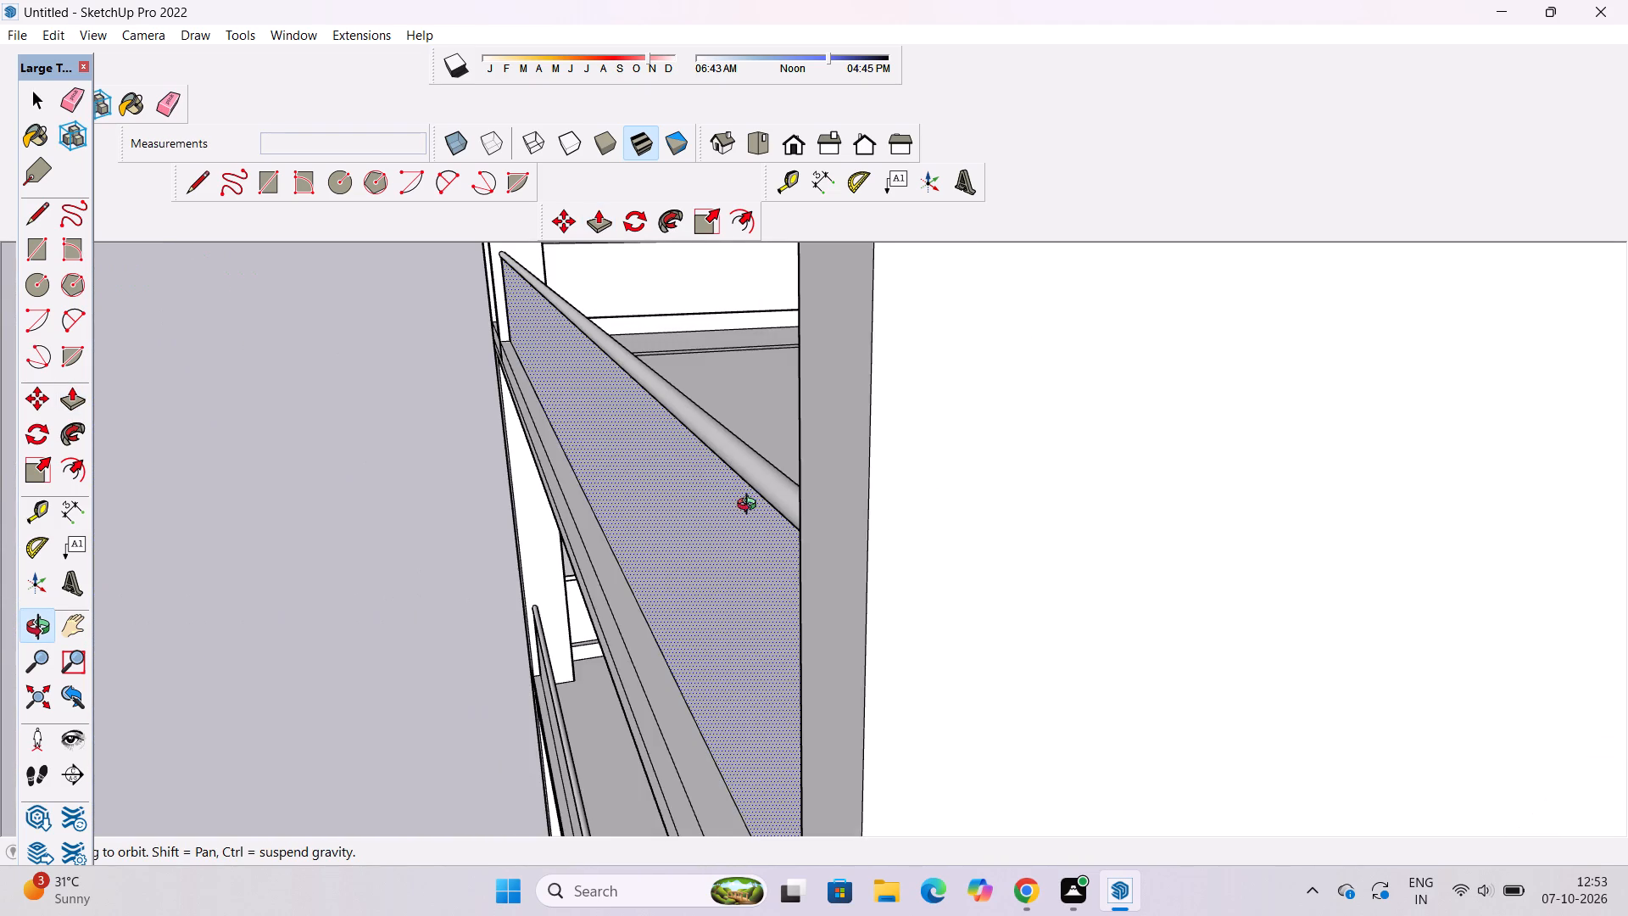
pyautogui.scroll(-5, 750, 501)
pyautogui.moveTo(547, 623); pyautogui.dragTo(904, 613)
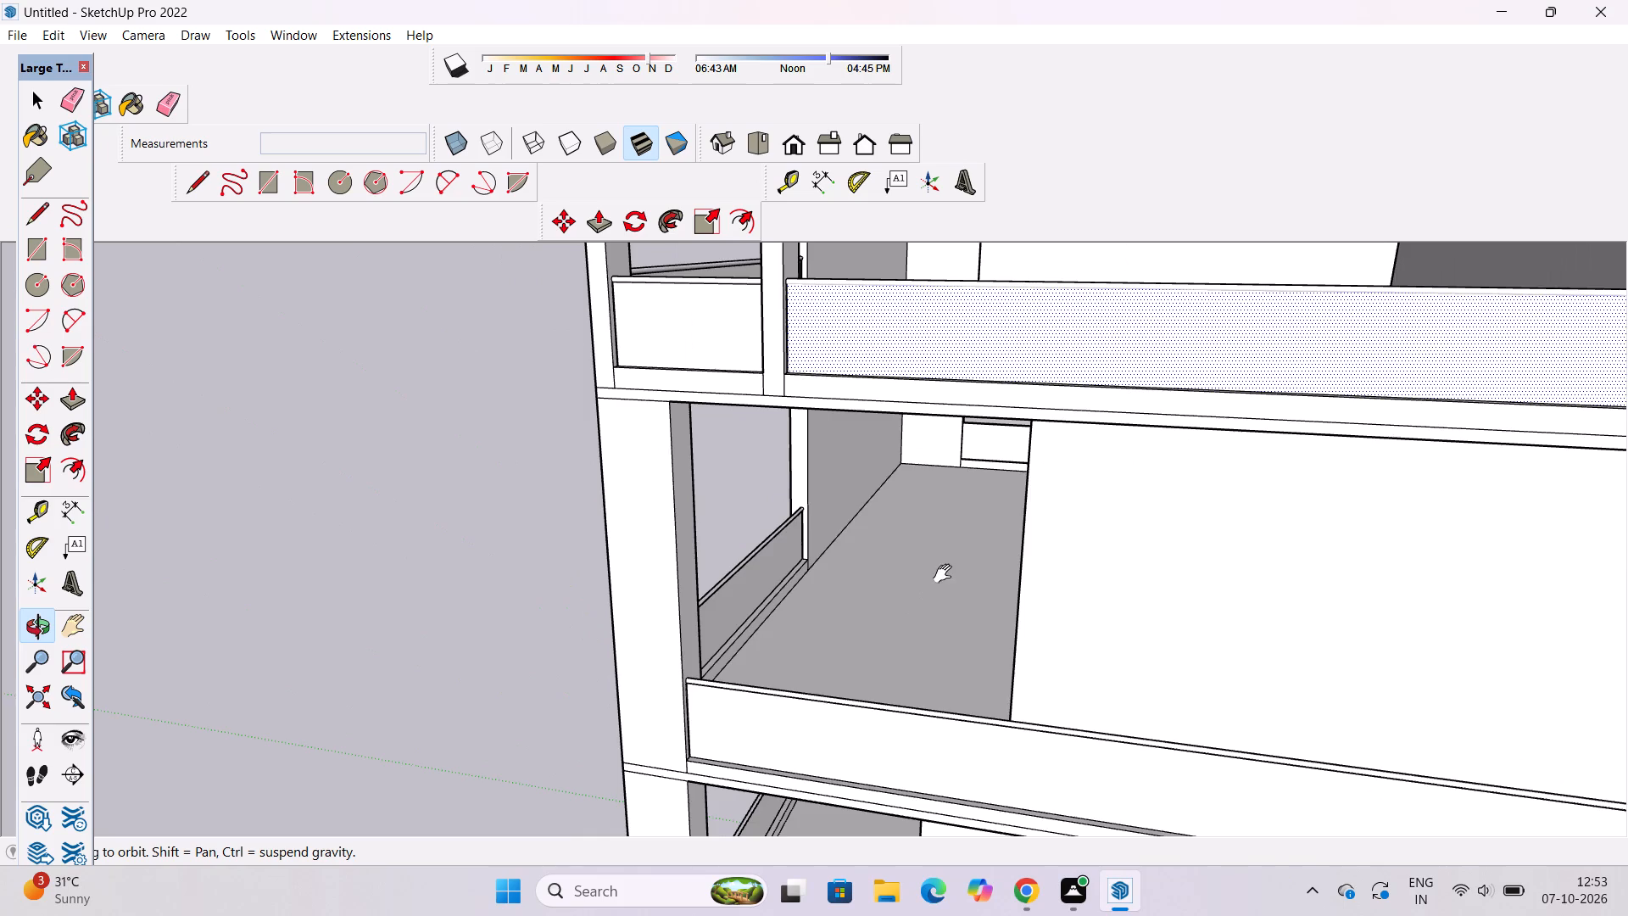
pyautogui.keyDown('shift'); pyautogui.moveTo(945, 573); pyautogui.dragTo(768, 609); pyautogui.keyUp('shift')
pyautogui.moveTo(767, 609); pyautogui.dragTo(1263, 582)
pyautogui.scroll(3, 1182, 542)
pyautogui.moveTo(1073, 568); pyautogui.dragTo(980, 720)
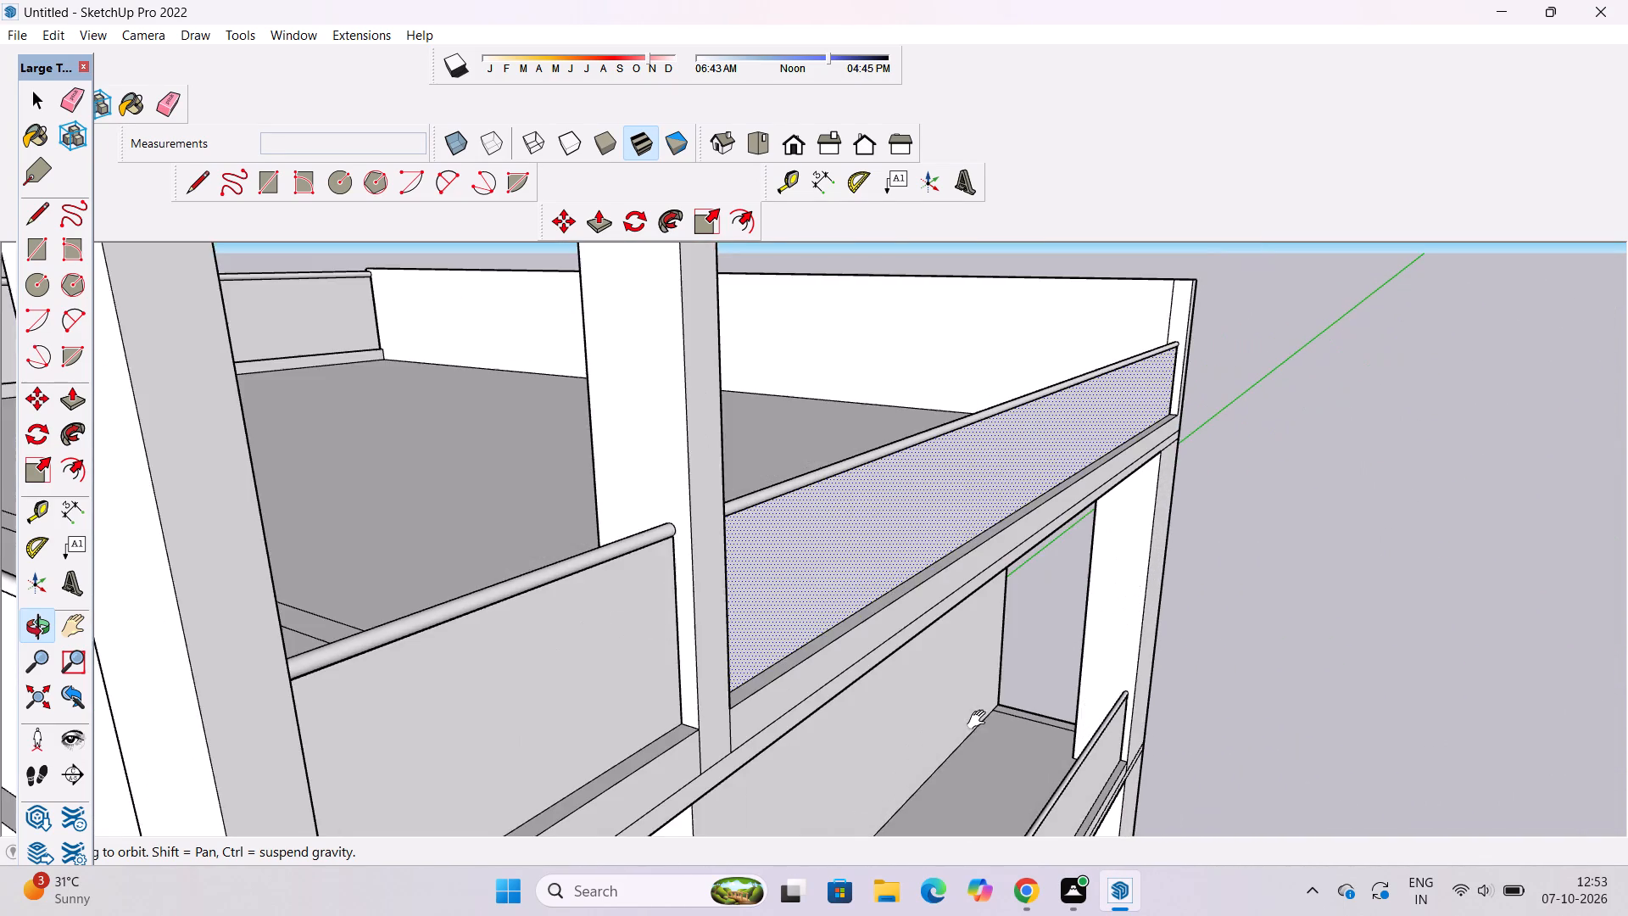
pyautogui.moveTo(980, 720); pyautogui.dragTo(979, 720)
pyautogui.keyDown('shift'); pyautogui.moveTo(1084, 576); pyautogui.dragTo(982, 602); pyautogui.keyUp('shift')
pyautogui.press('space')
pyautogui.click(1389, 589)
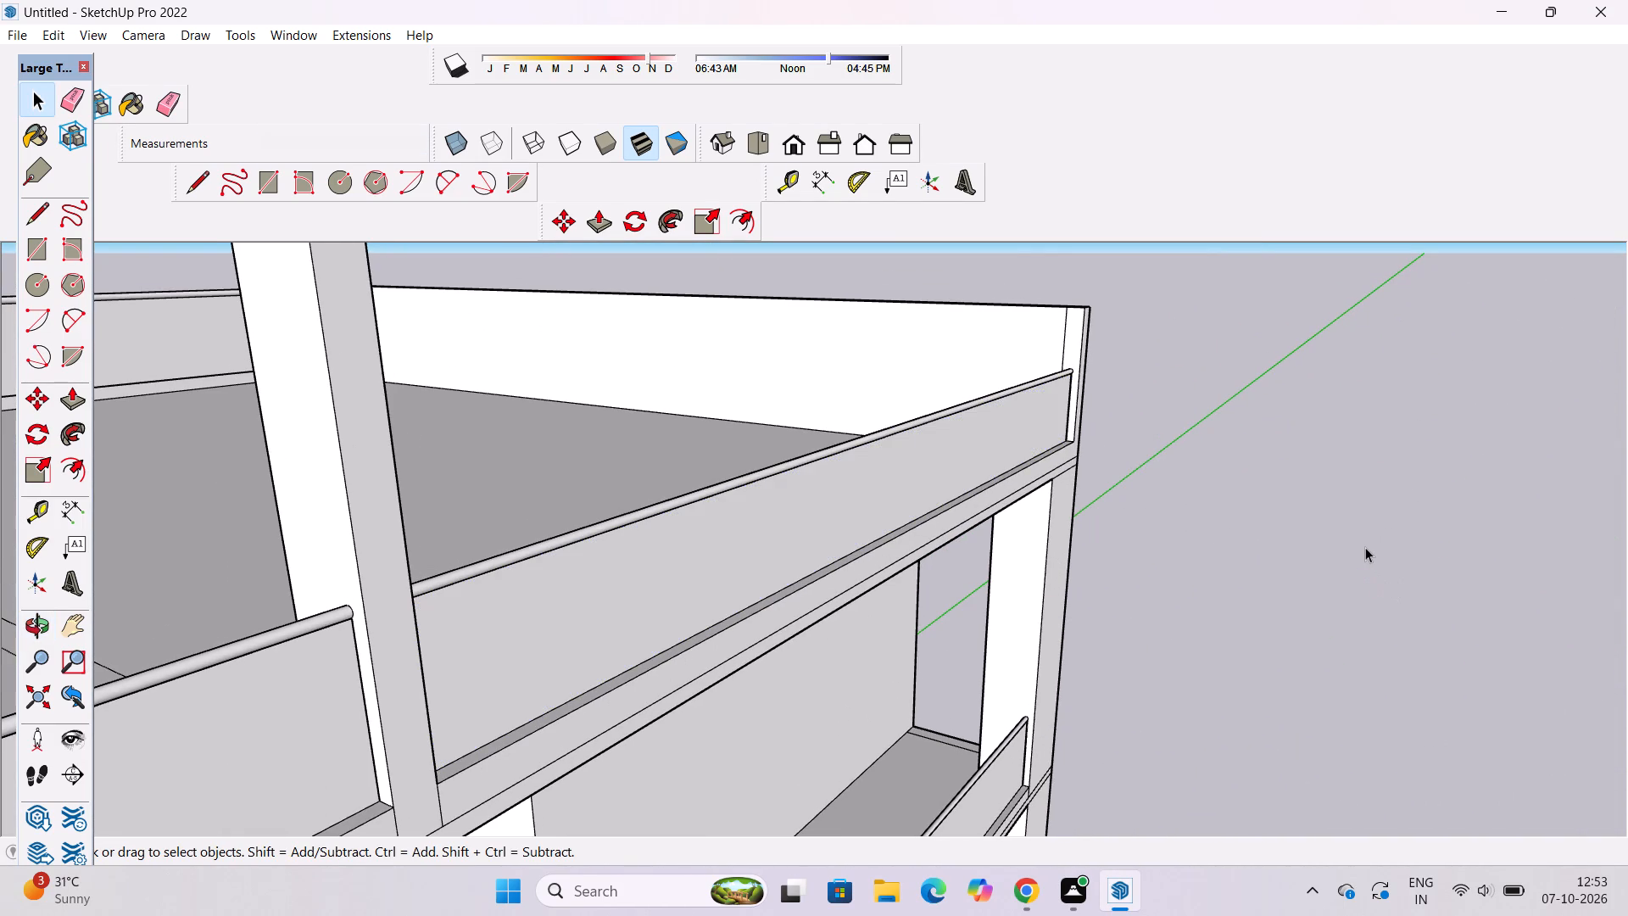
# Erase the vertical seam line near the open-edge end of the side parapet's inner face on the top terrace.
pyautogui.press('o')
pyautogui.scroll(-5, 1371, 546)
pyautogui.scroll(3, 1155, 512)
pyautogui.keyDown('shift'); pyautogui.moveTo(1155, 505); pyautogui.dragTo(1217, 640); pyautogui.keyUp('shift')
pyautogui.scroll(4, 1284, 484)
pyautogui.moveTo(1166, 531); pyautogui.dragTo(1281, 567)
pyautogui.moveTo(1281, 567); pyautogui.dragTo(1252, 625)
pyautogui.scroll(4, 1244, 560)
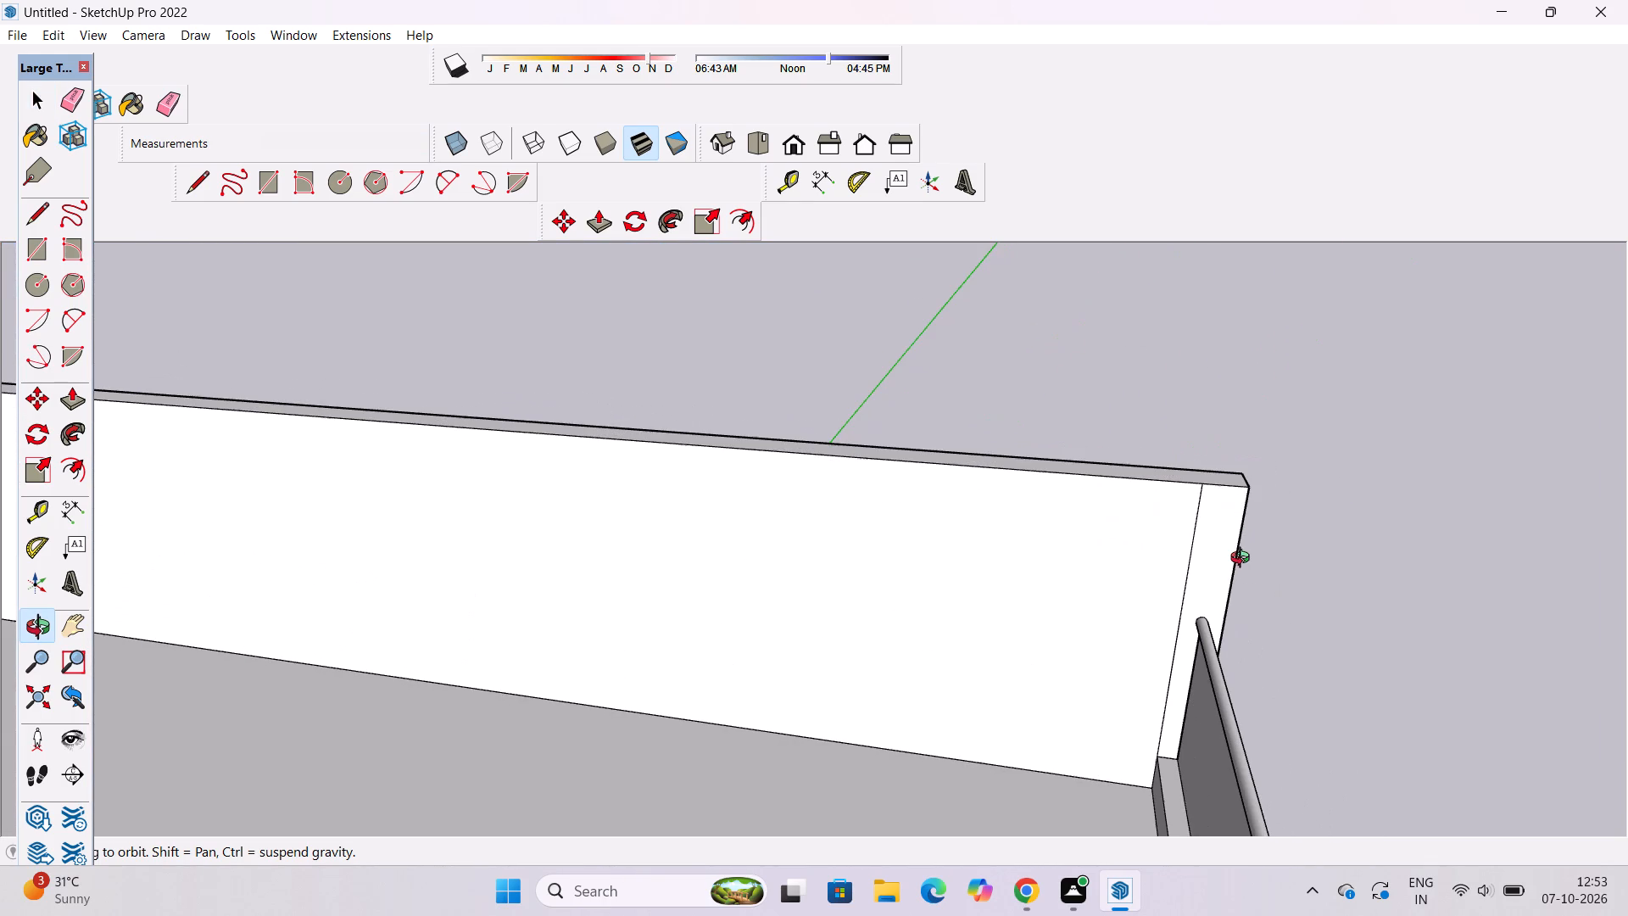
pyautogui.press('e')
pyautogui.moveTo(1195, 529); pyautogui.dragTo(1188, 539)
pyautogui.press('space')
# Examine the roof slab, terrace, balconies and edge beams from several sides of the building.
pyautogui.press('o')
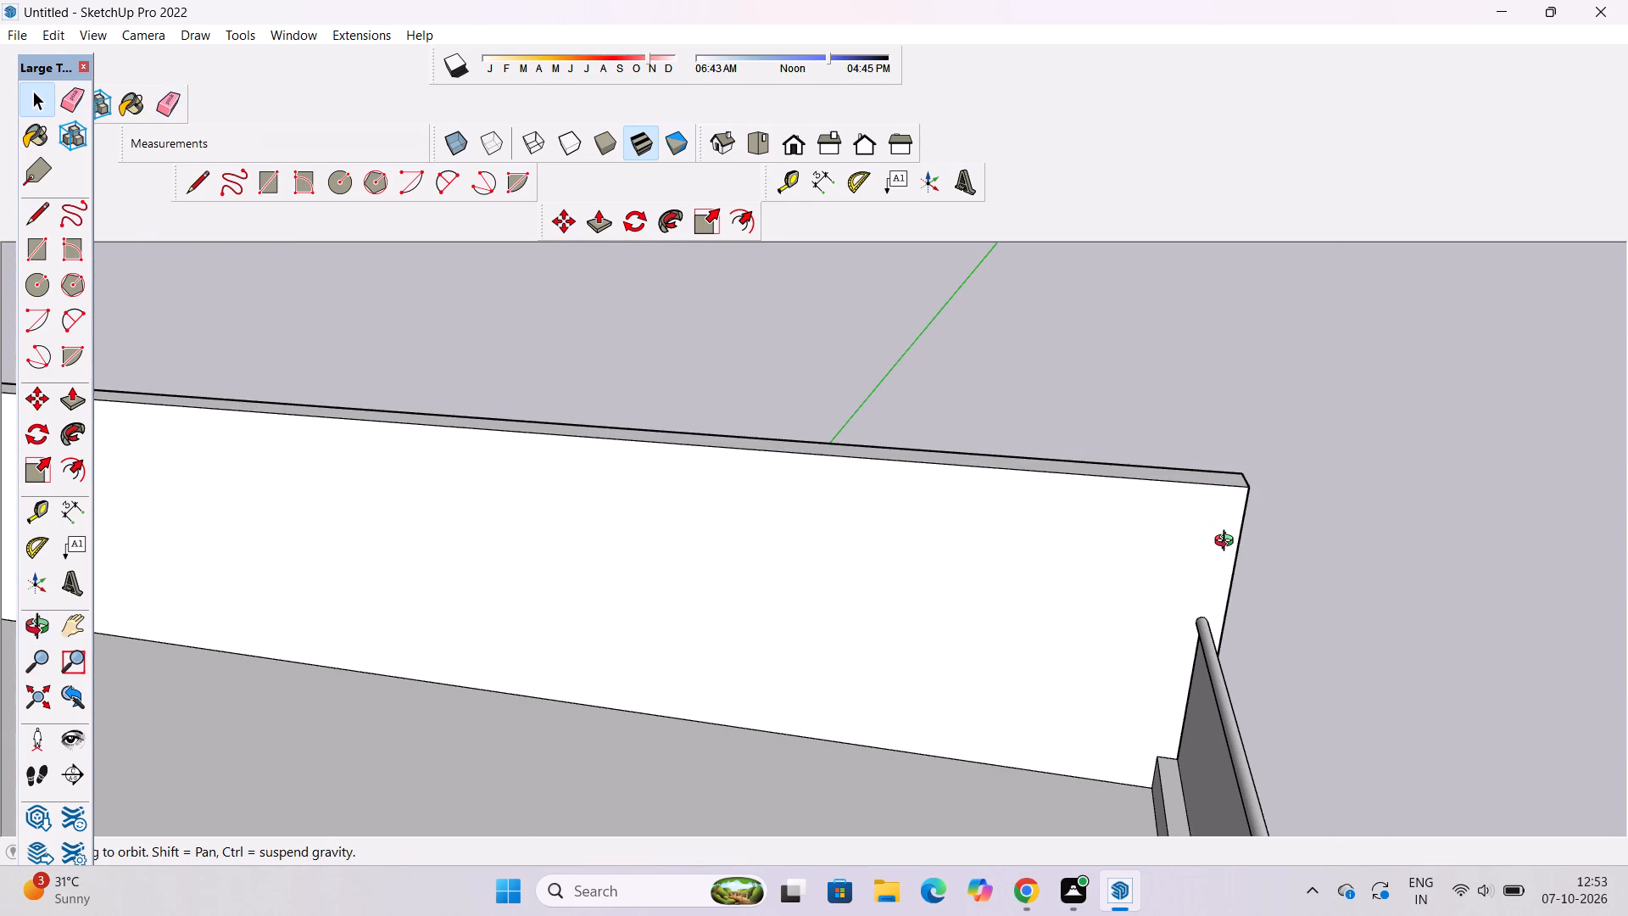
pyautogui.scroll(-5, 918, 605)
pyautogui.moveTo(928, 680); pyautogui.dragTo(956, 570)
pyautogui.scroll(-3, 961, 550)
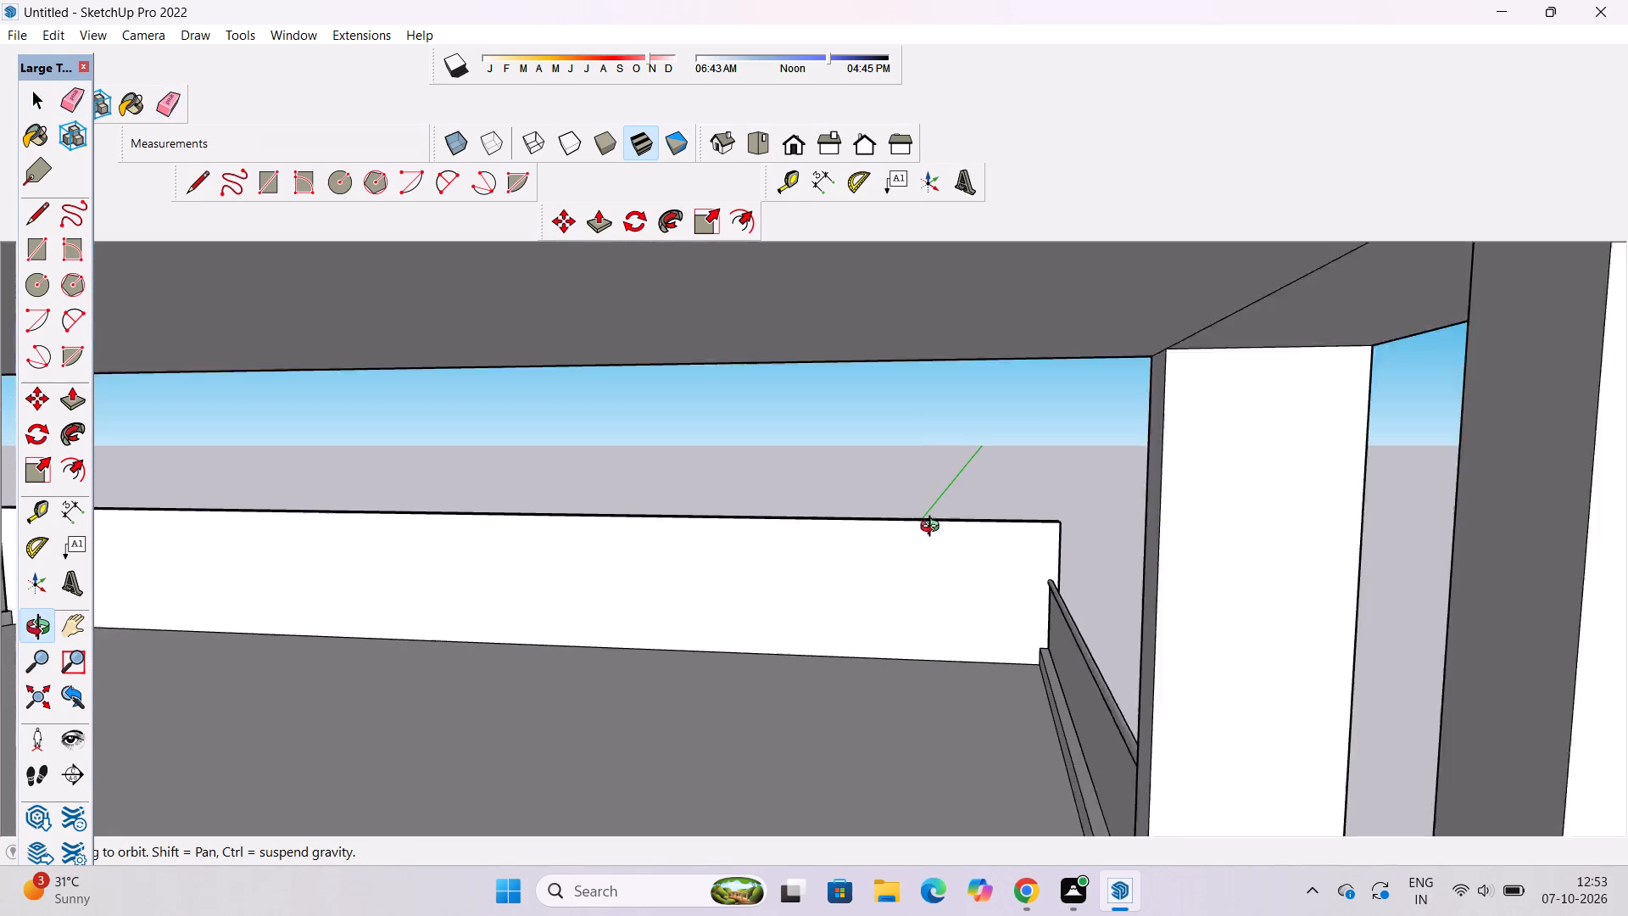
pyautogui.scroll(-2, 934, 528)
pyautogui.scroll(-7, 784, 500)
pyautogui.moveTo(744, 572); pyautogui.dragTo(839, 492)
pyautogui.moveTo(819, 545); pyautogui.dragTo(863, 404)
pyautogui.keyDown('shift'); pyautogui.moveTo(865, 401); pyautogui.dragTo(835, 600); pyautogui.keyUp('shift')
pyautogui.scroll(4, 901, 459)
pyautogui.scroll(-5, 954, 457)
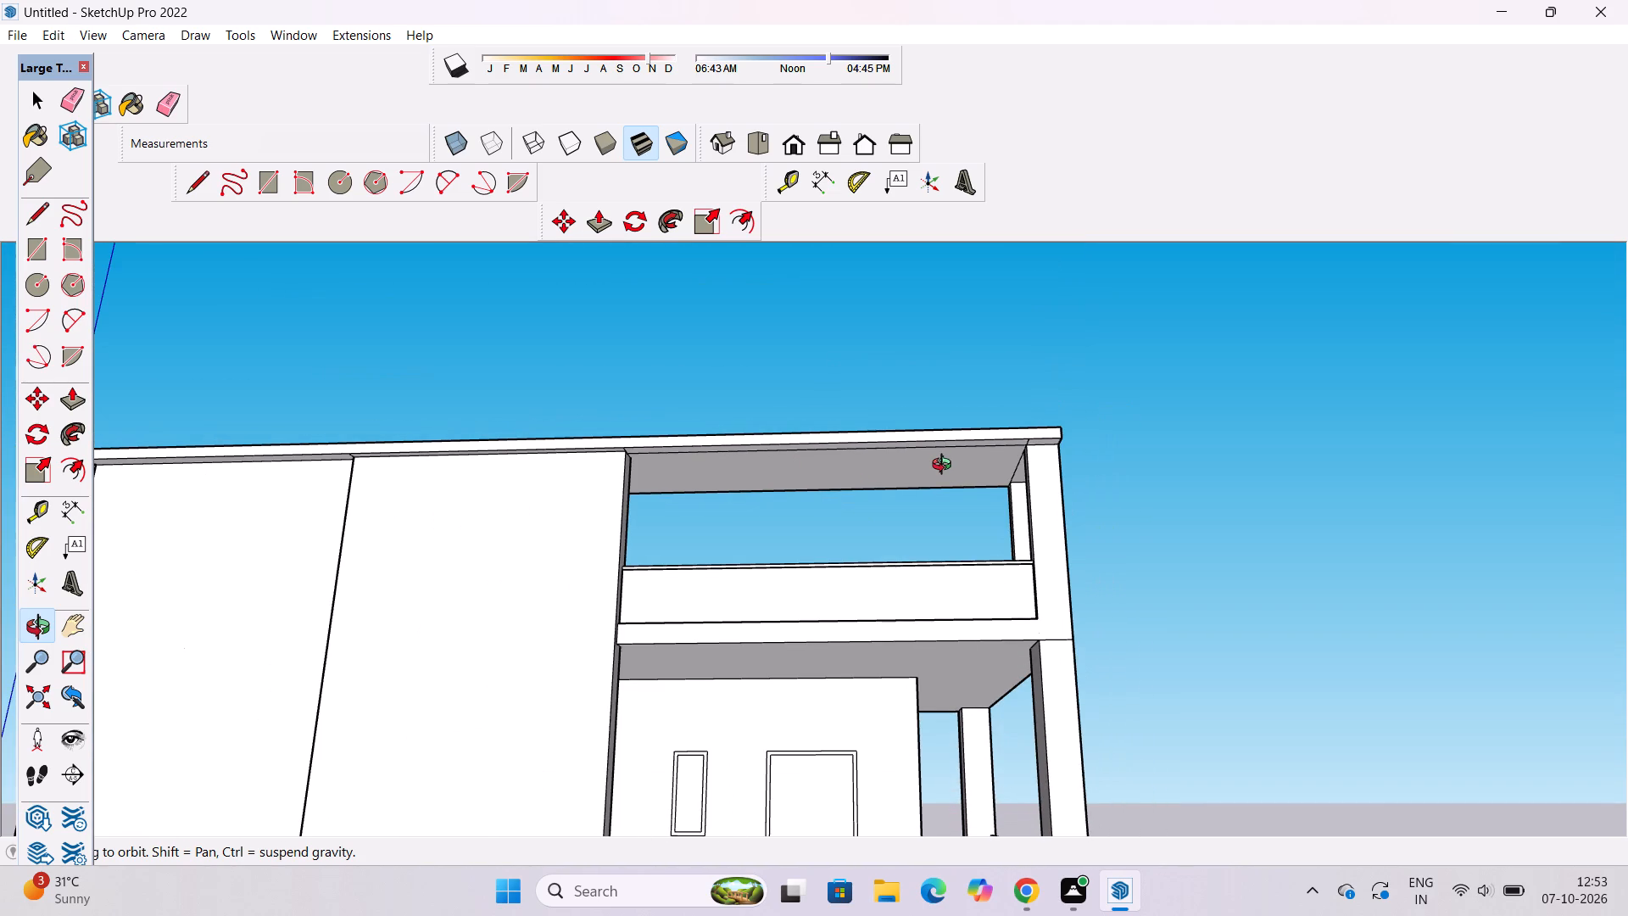
pyautogui.scroll(-2, 946, 463)
pyautogui.keyDown('shift'); pyautogui.moveTo(916, 500); pyautogui.dragTo(923, 437); pyautogui.keyUp('shift')
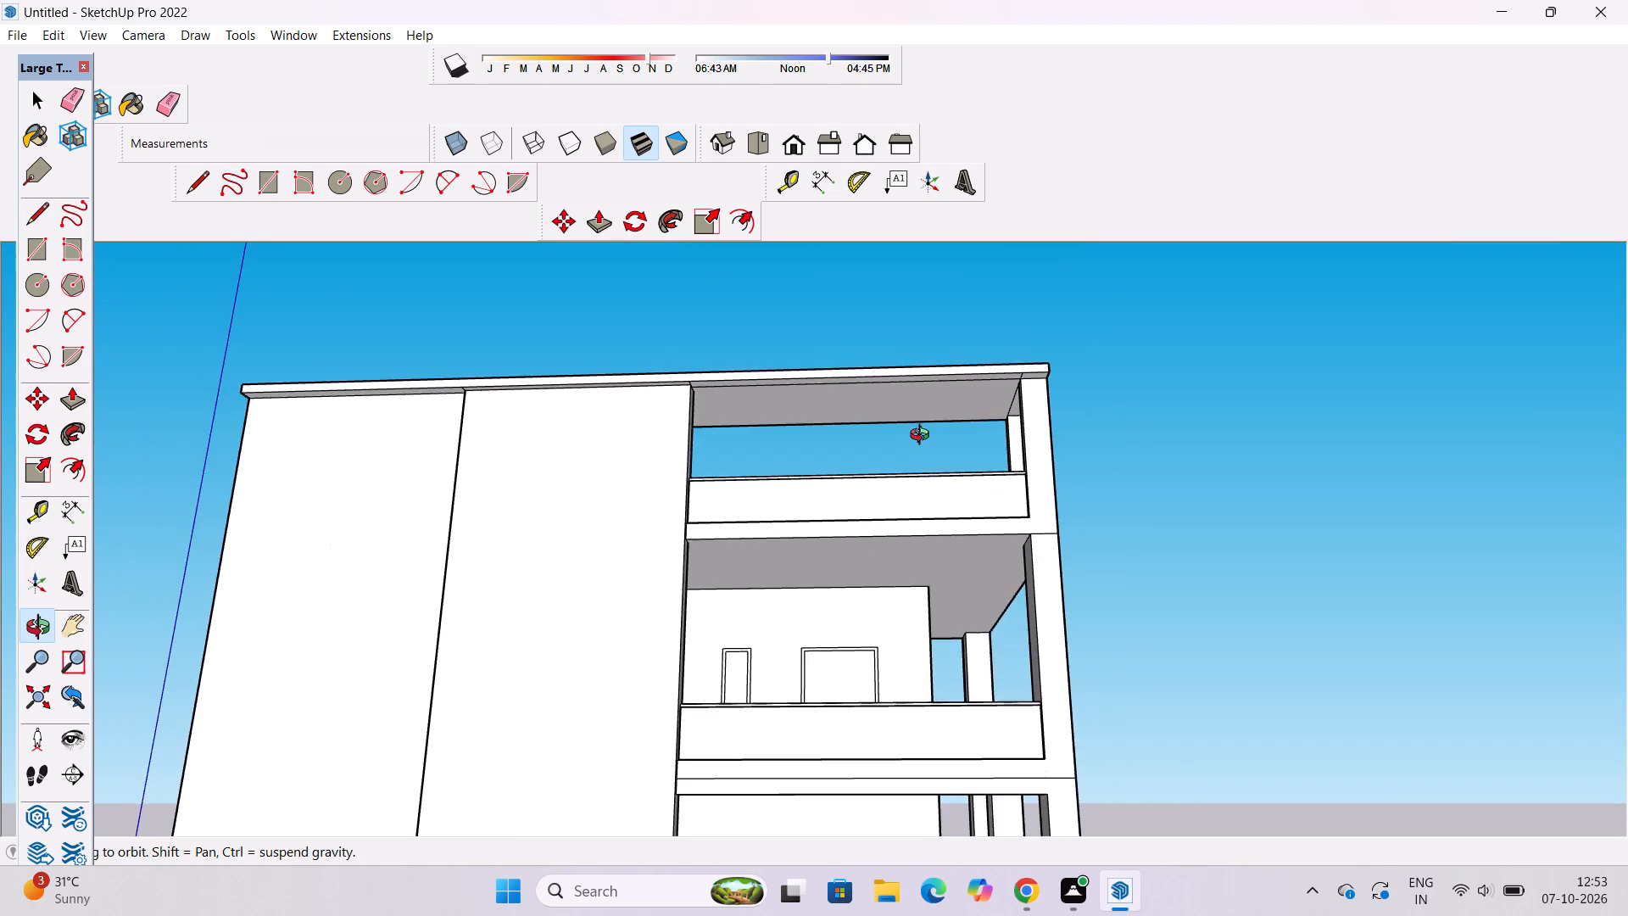
pyautogui.moveTo(929, 438); pyautogui.dragTo(934, 477)
pyautogui.keyDown('shift'); pyautogui.moveTo(917, 511); pyautogui.dragTo(928, 473); pyautogui.keyUp('shift')
pyautogui.scroll(-5, 960, 427)
pyautogui.moveTo(976, 455); pyautogui.dragTo(1012, 508)
pyautogui.keyDown('shift'); pyautogui.moveTo(928, 548); pyautogui.dragTo(834, 534); pyautogui.keyUp('shift')
pyautogui.moveTo(783, 537); pyautogui.dragTo(812, 541)
pyautogui.scroll(3, 793, 500)
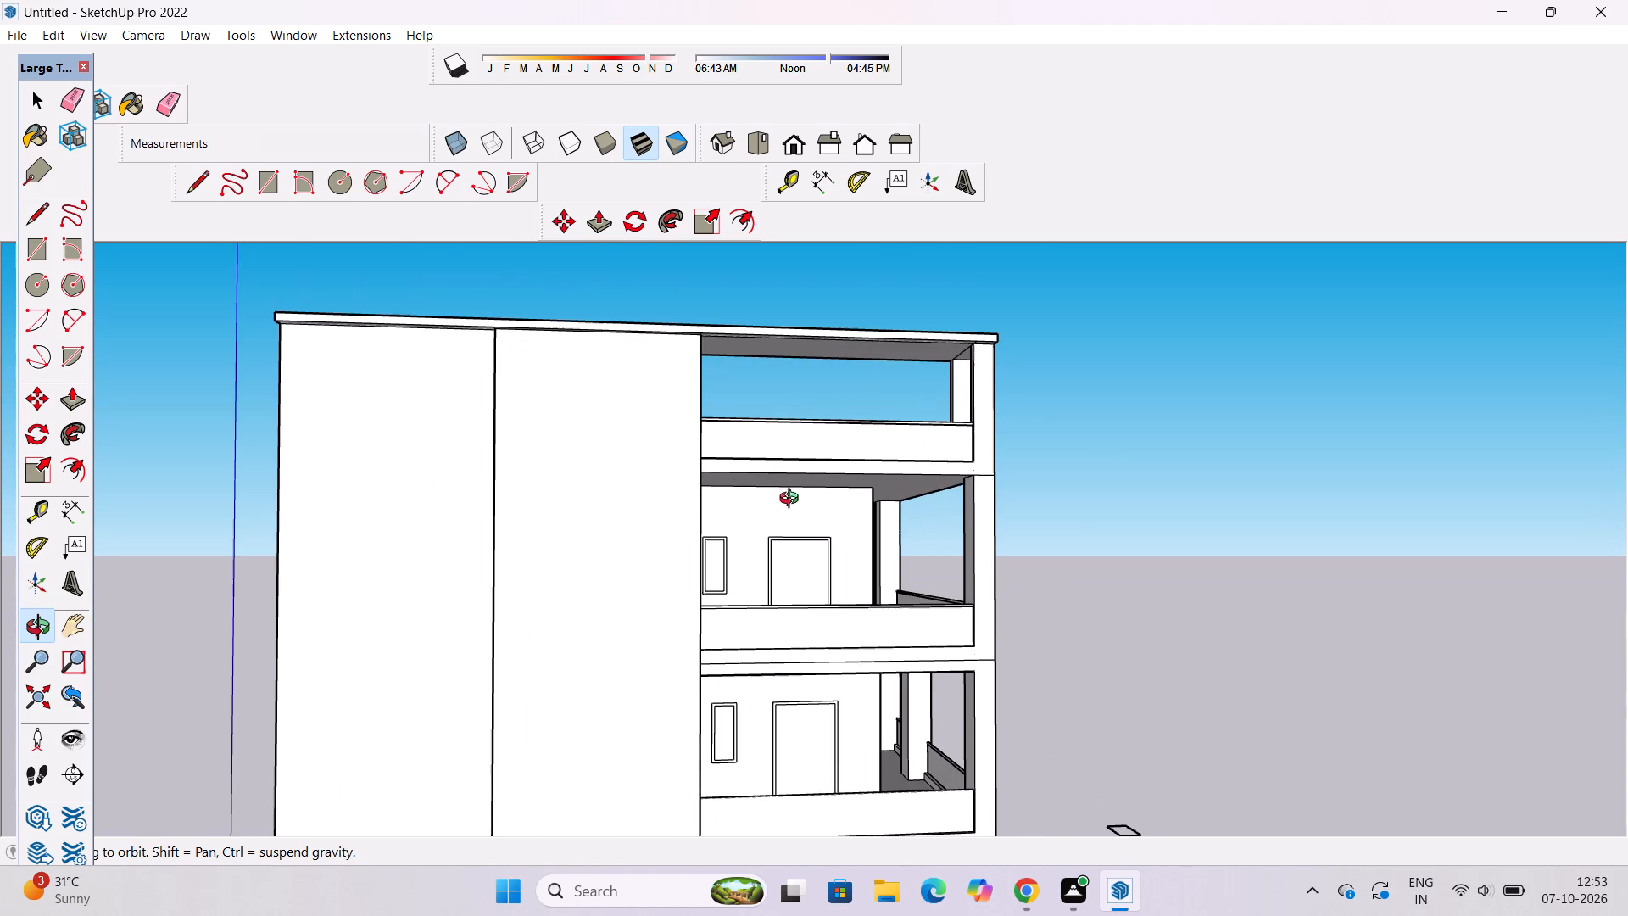
pyautogui.keyDown('shift'); pyautogui.scroll(-3, 683, 506); pyautogui.keyUp('shift')
pyautogui.keyDown('shift'); pyautogui.moveTo(667, 522); pyautogui.dragTo(743, 553); pyautogui.keyUp('shift')
pyautogui.scroll(1, 724, 566)
pyautogui.keyDown('shift'); pyautogui.moveTo(706, 560); pyautogui.dragTo(707, 542); pyautogui.keyUp('shift')
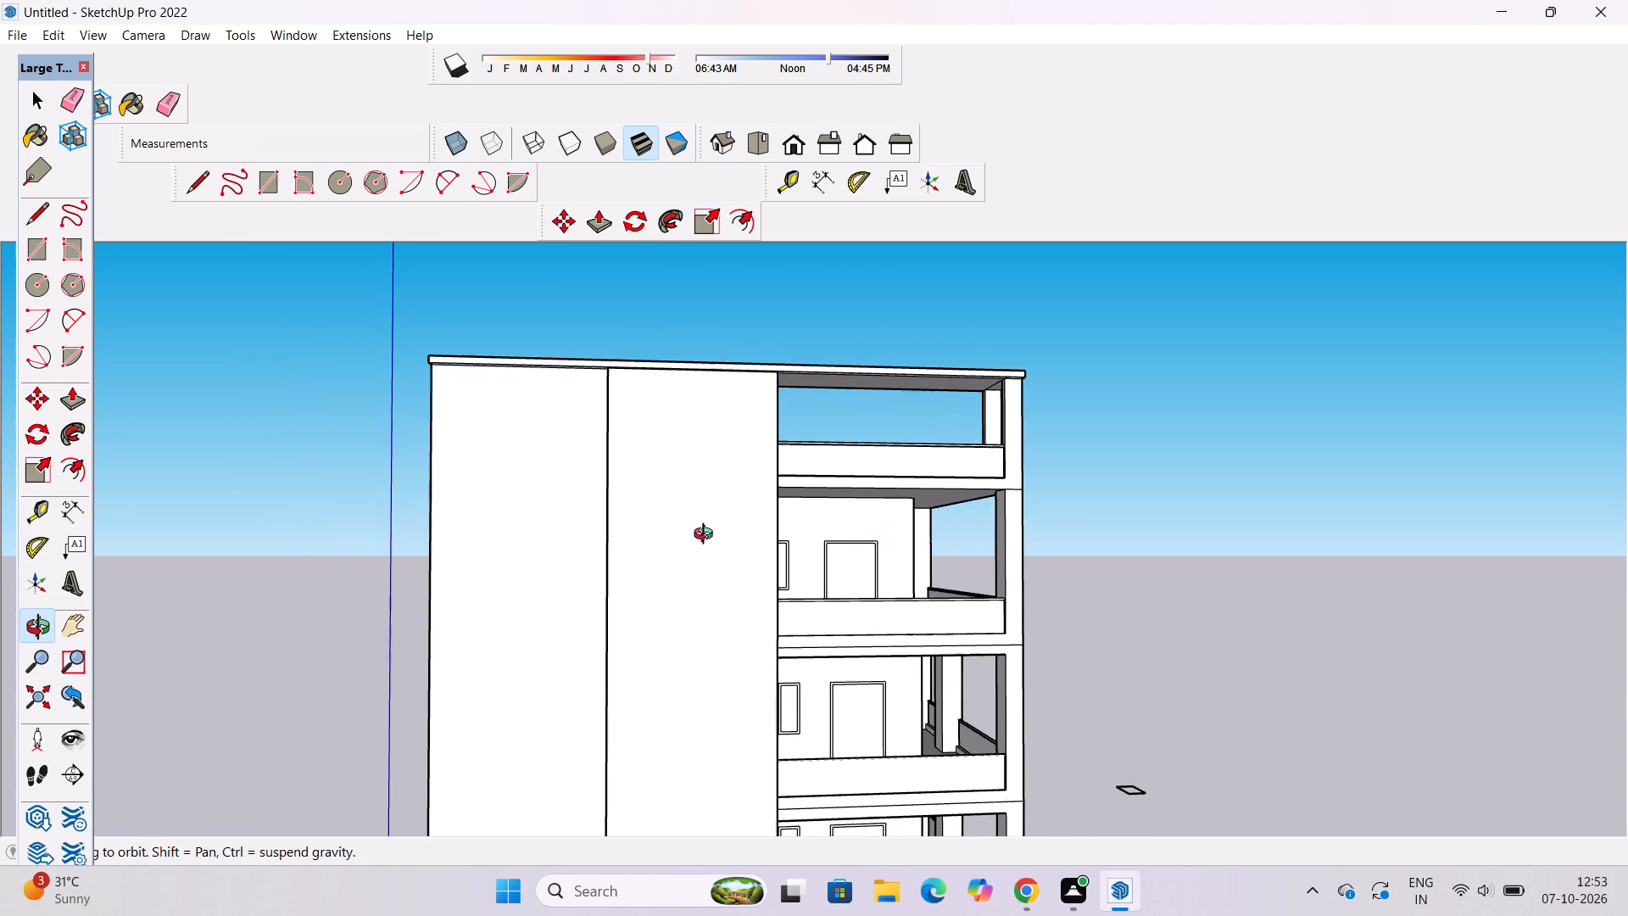
pyautogui.moveTo(708, 535); pyautogui.dragTo(1007, 670)
pyautogui.scroll(5, 854, 664)
pyautogui.keyDown('shift'); pyautogui.moveTo(854, 657); pyautogui.dragTo(850, 553); pyautogui.keyUp('shift')
pyautogui.scroll(-6, 956, 541)
pyautogui.moveTo(1158, 588); pyautogui.dragTo(1070, 612)
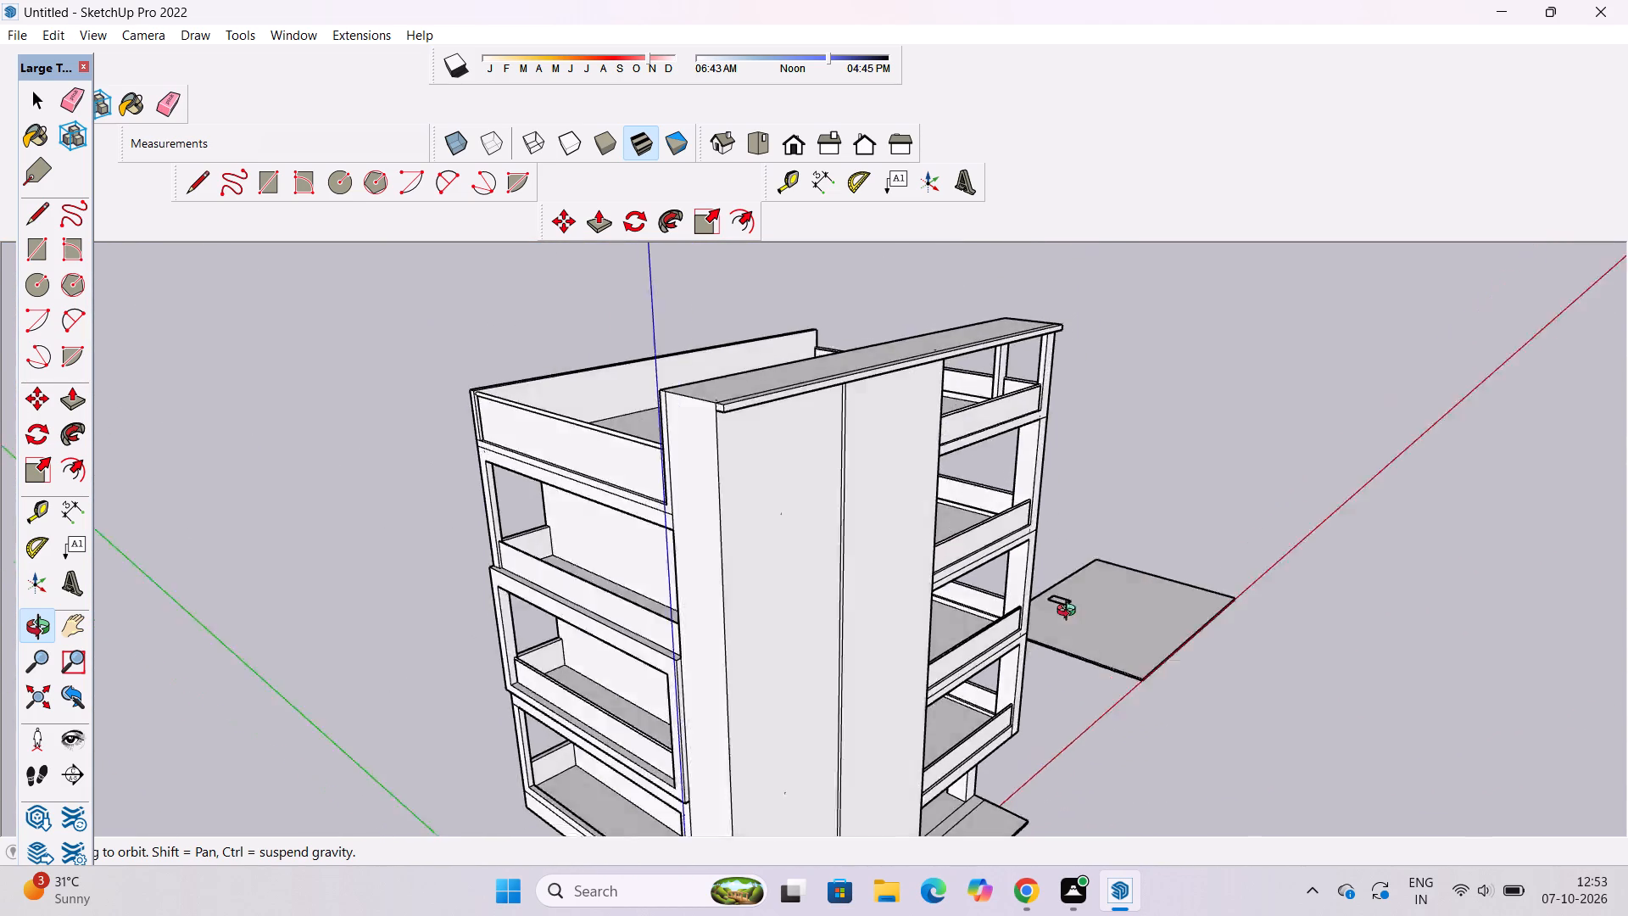
pyautogui.moveTo(1070, 612); pyautogui.dragTo(760, 556)
pyautogui.scroll(3, 793, 565)
pyautogui.moveTo(1055, 568); pyautogui.dragTo(798, 584)
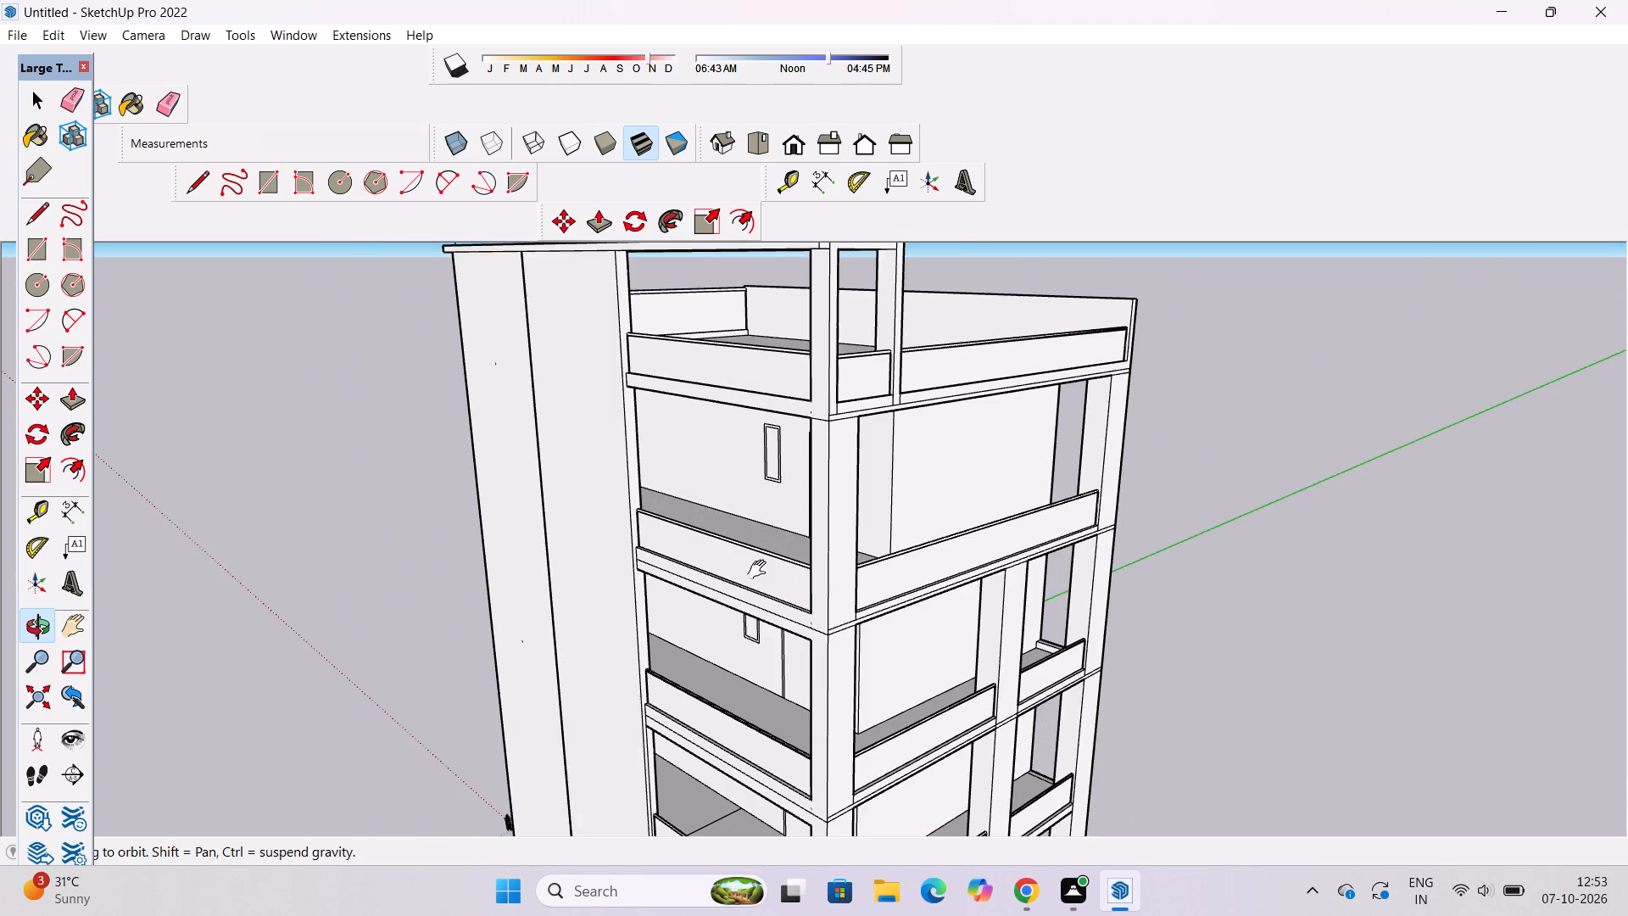
pyautogui.keyDown('shift'); pyautogui.moveTo(755, 570); pyautogui.dragTo(736, 576); pyautogui.keyUp('shift')
pyautogui.moveTo(655, 565); pyautogui.dragTo(665, 566)
pyautogui.moveTo(661, 650); pyautogui.dragTo(658, 562)
pyautogui.scroll(3, 713, 667)
pyautogui.keyDown('shift'); pyautogui.moveTo(794, 659); pyautogui.dragTo(686, 637); pyautogui.keyUp('shift')
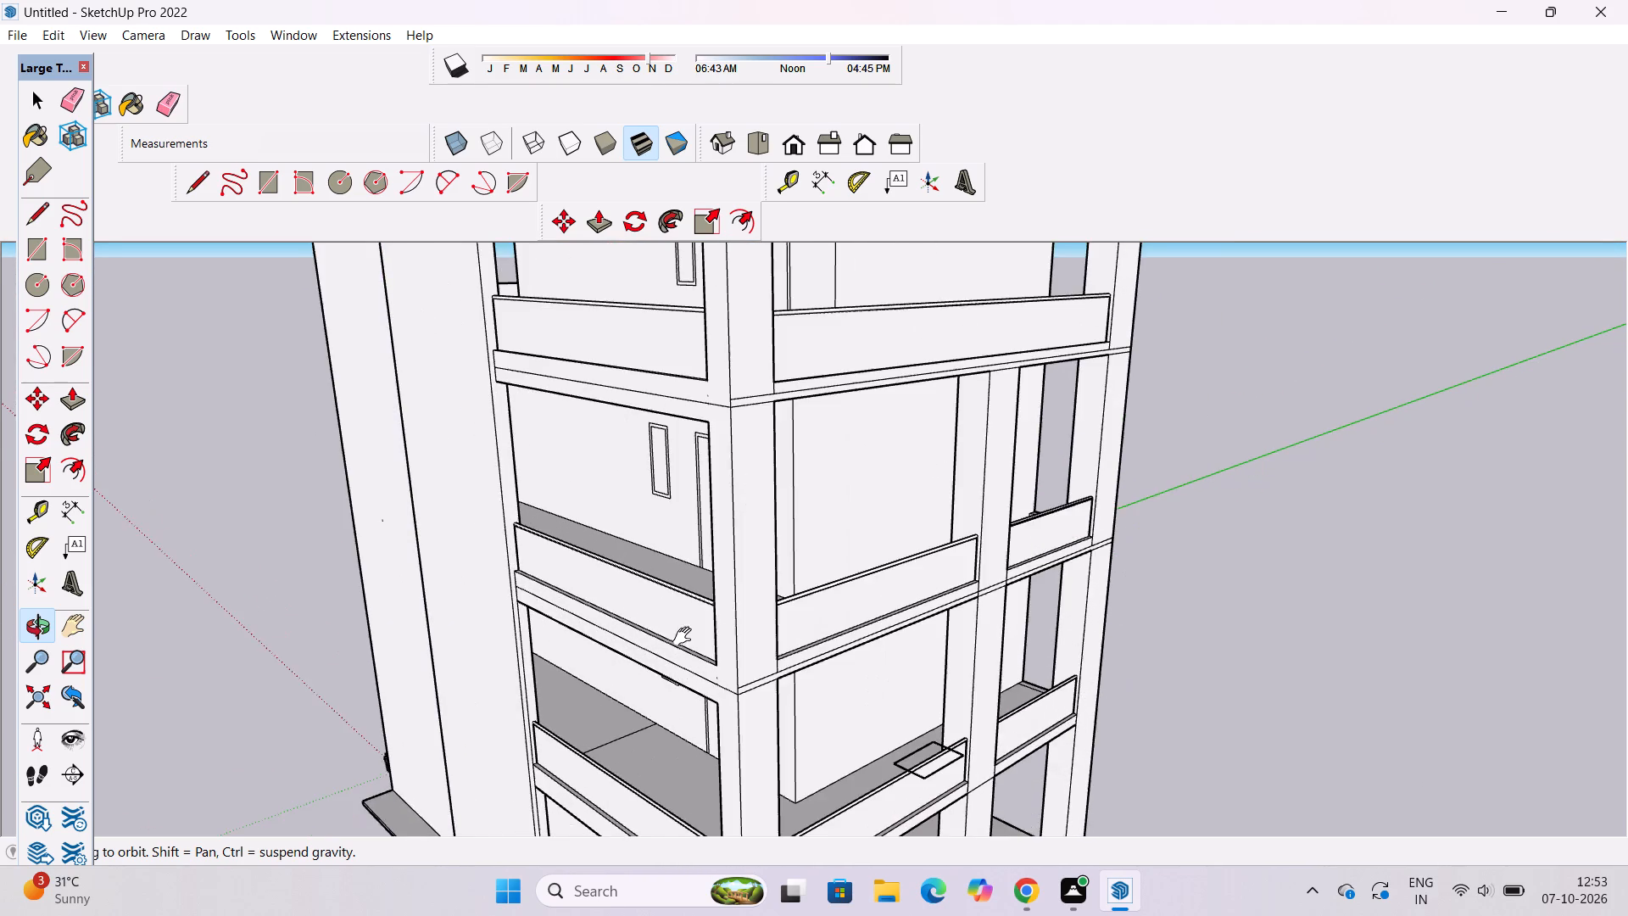
pyautogui.keyDown('shift'); pyautogui.moveTo(686, 637); pyautogui.dragTo(687, 637); pyautogui.keyUp('shift')
# Draw a 1' vertical line down the edge beam's lower band, extending the corner column's inner edge to the beam's underside.
pyautogui.scroll(6, 796, 700)
pyautogui.moveTo(744, 692); pyautogui.dragTo(699, 695)
pyautogui.keyDown('shift'); pyautogui.moveTo(685, 693); pyautogui.dragTo(728, 662); pyautogui.keyUp('shift')
pyautogui.scroll(3, 740, 651)
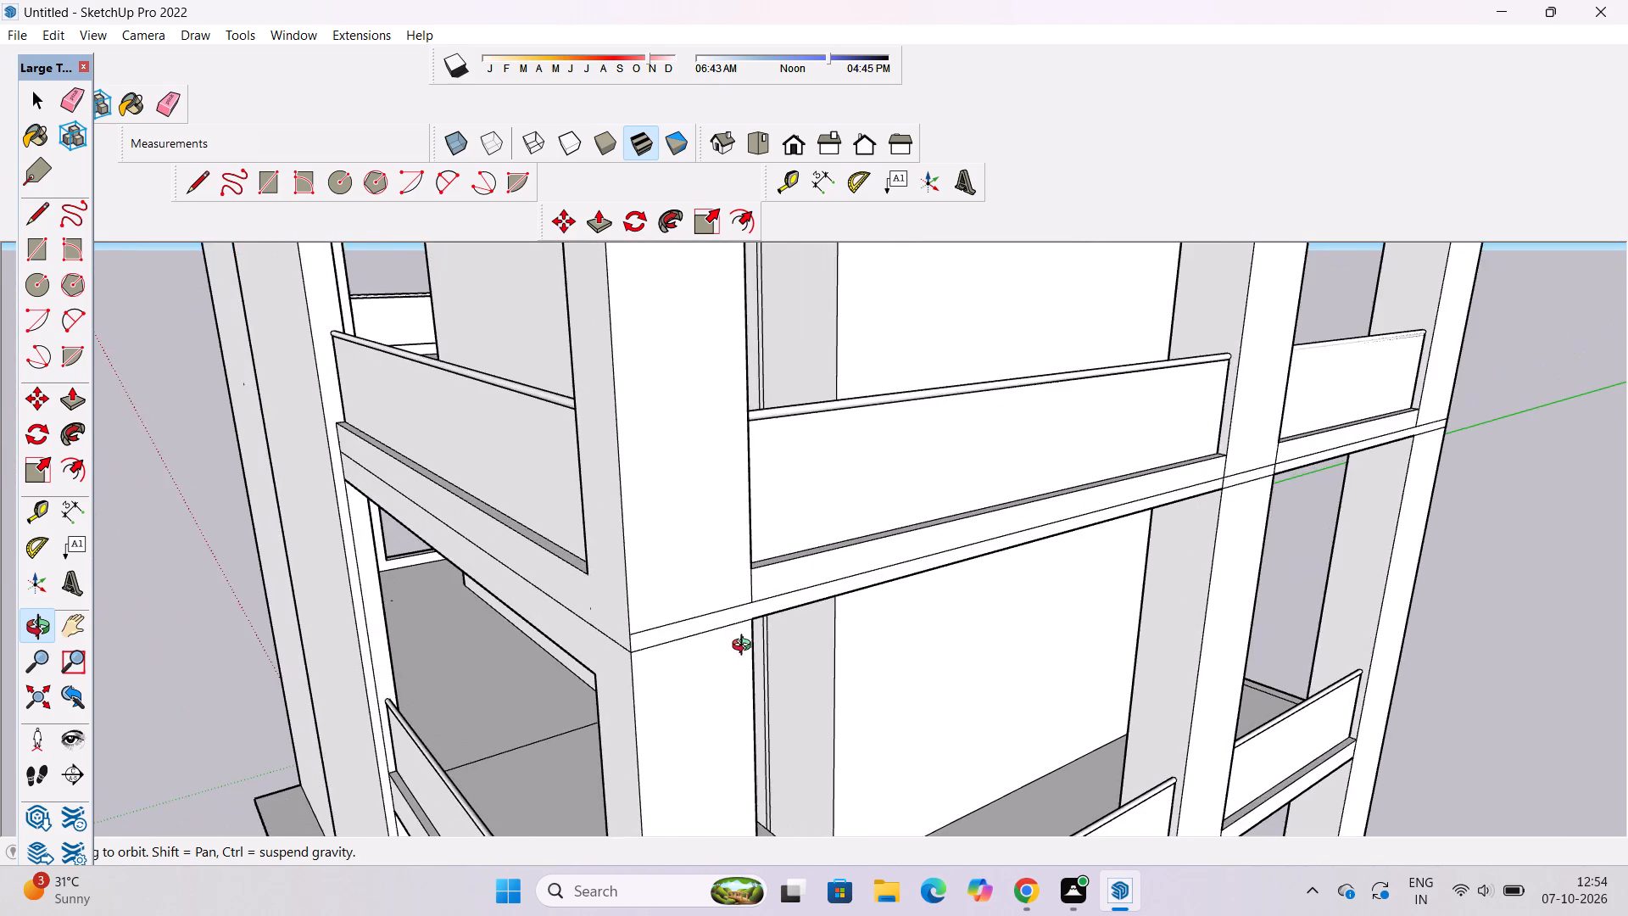
pyautogui.moveTo(745, 647); pyautogui.dragTo(719, 645)
pyautogui.keyDown('shift'); pyautogui.moveTo(683, 636); pyautogui.dragTo(695, 661); pyautogui.keyUp('shift')
pyautogui.click(695, 661)
pyautogui.keyDown('shift'); pyautogui.click(682, 659); pyautogui.keyUp('shift')
pyautogui.press('l')
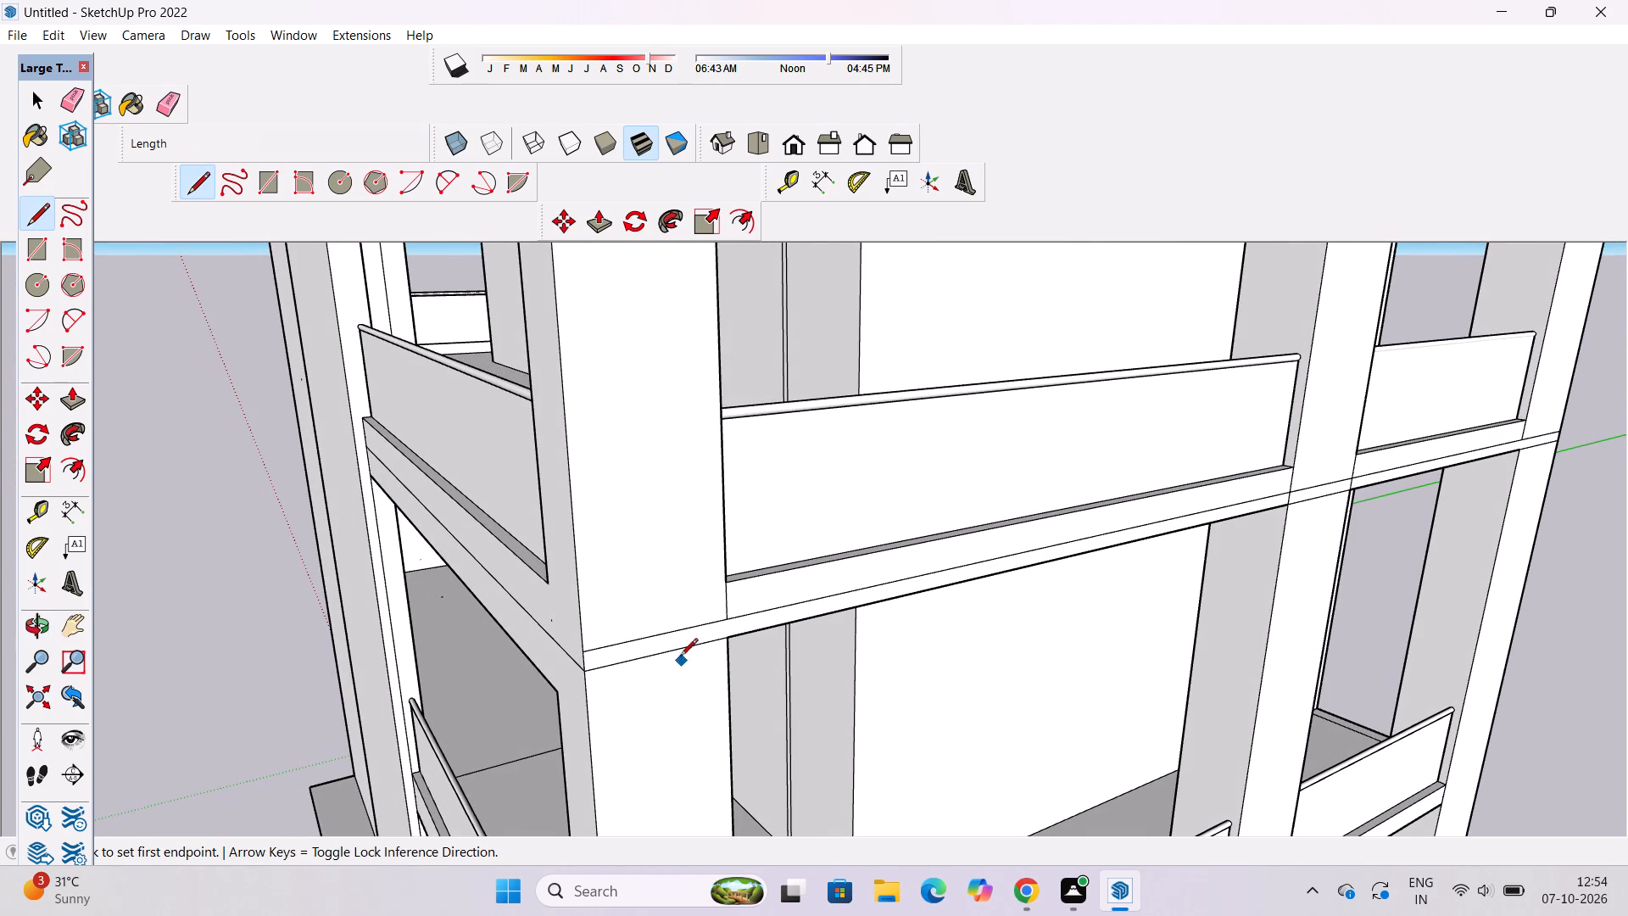
pyautogui.scroll(7, 693, 652)
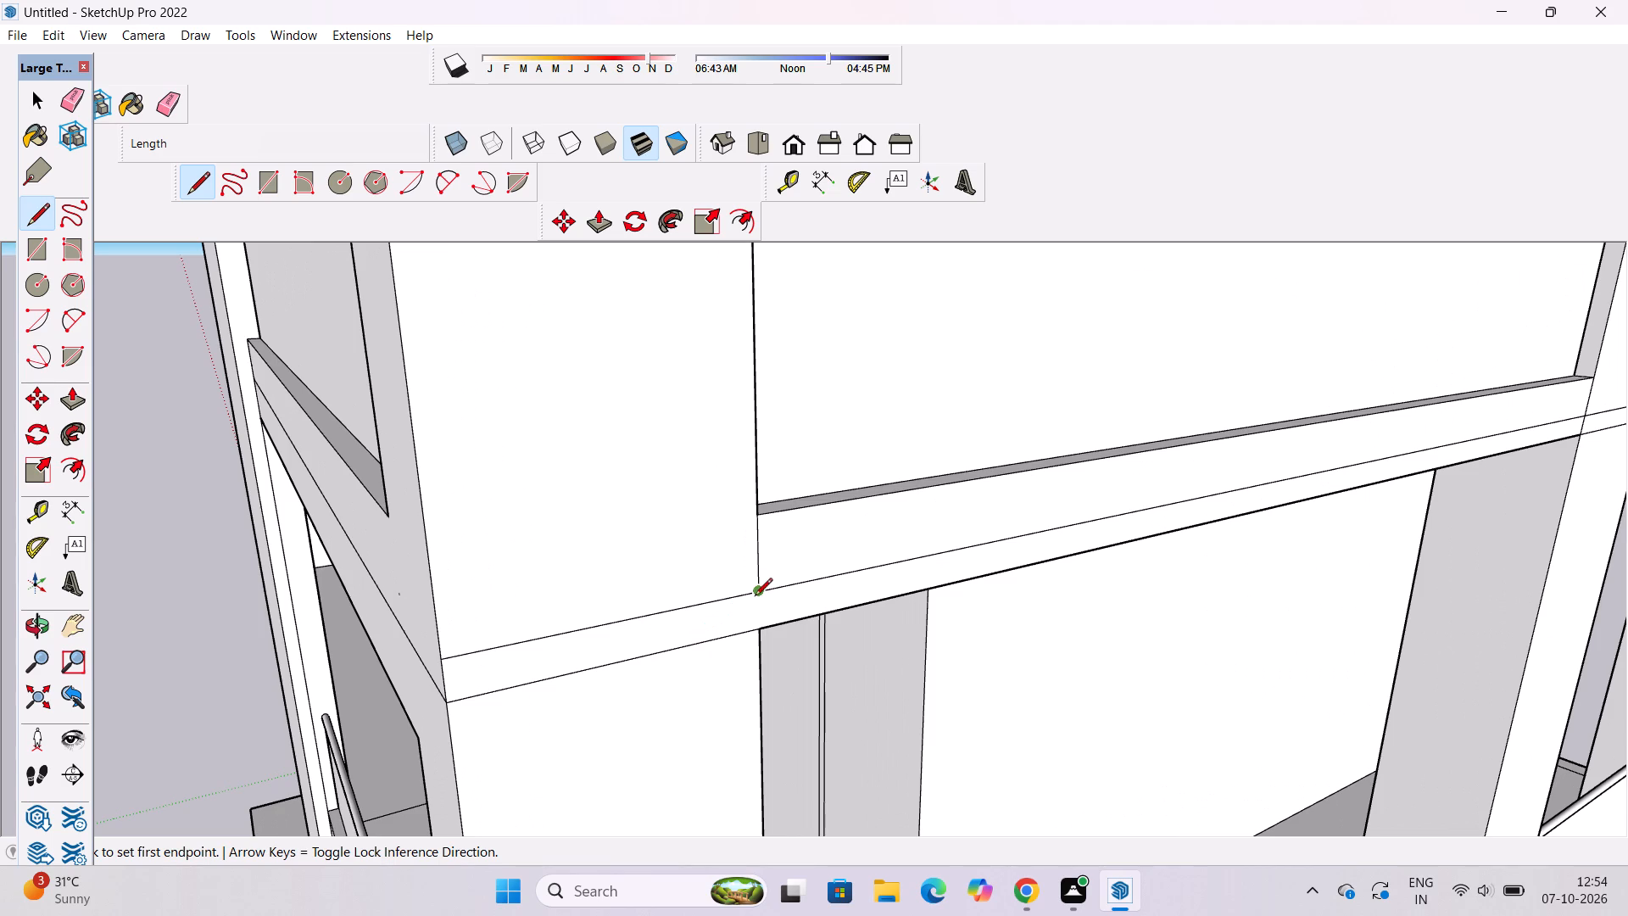
pyautogui.click(755, 597)
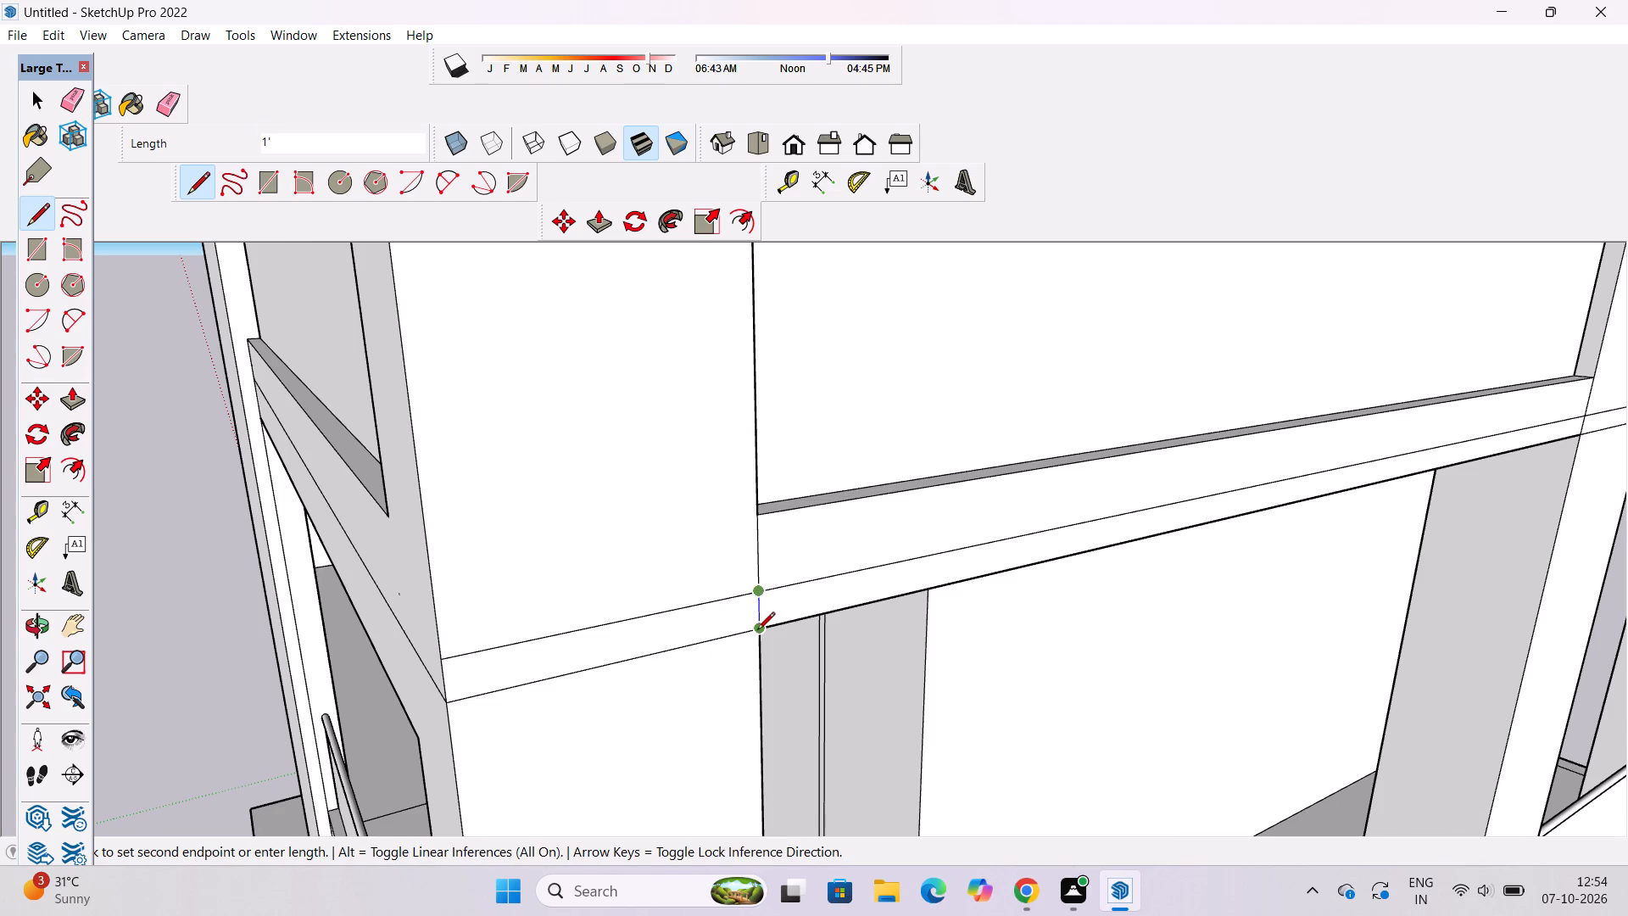
pyautogui.click(757, 631)
# Erase the upper horizontal seam line crossing the corner column's face at the edge beam.
pyautogui.click(171, 112)
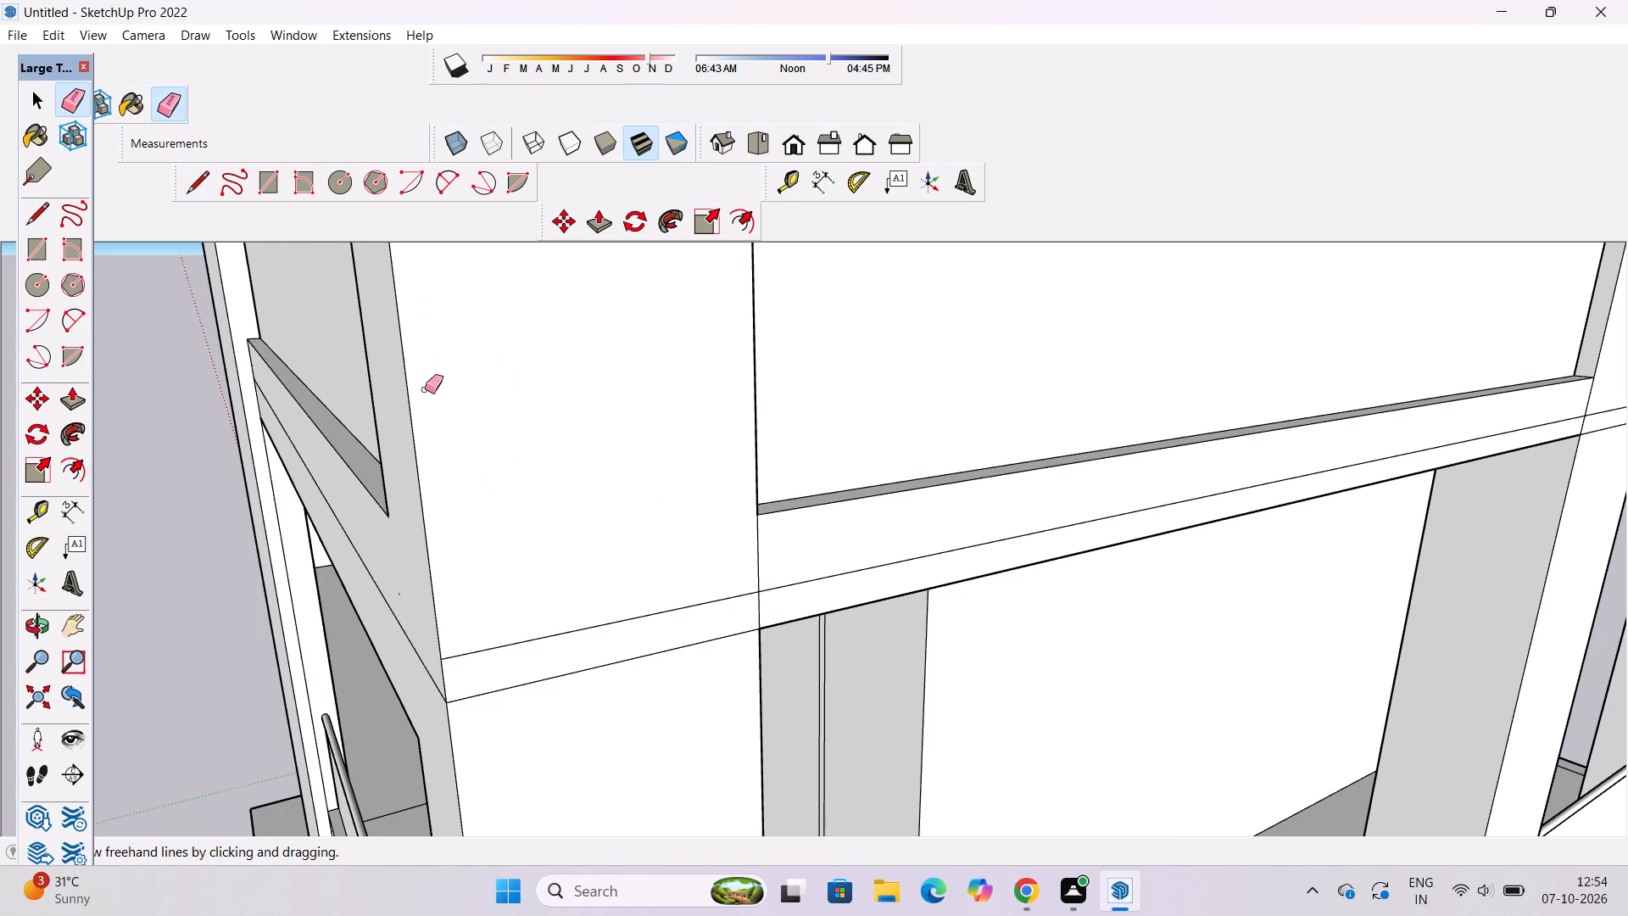
pyautogui.moveTo(544, 548); pyautogui.dragTo(570, 642)
pyautogui.press('space')
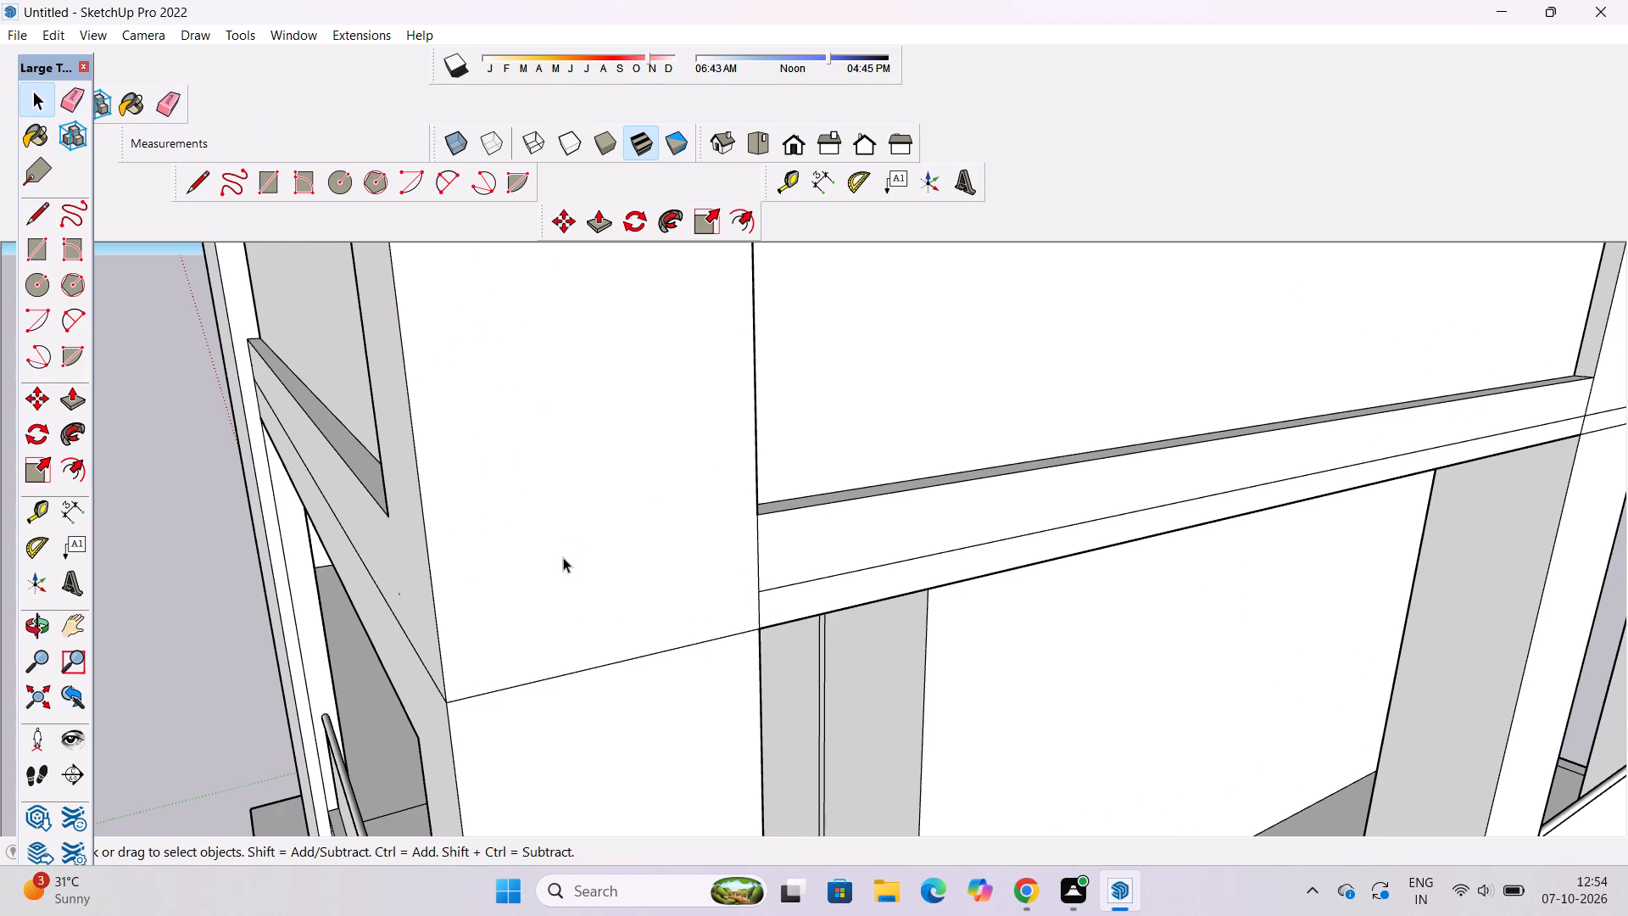
# Erase the horizontal seam line along the edge beam's face between the corner column and the intermediate column.
pyautogui.press('o')
pyautogui.scroll(-10, 566, 557)
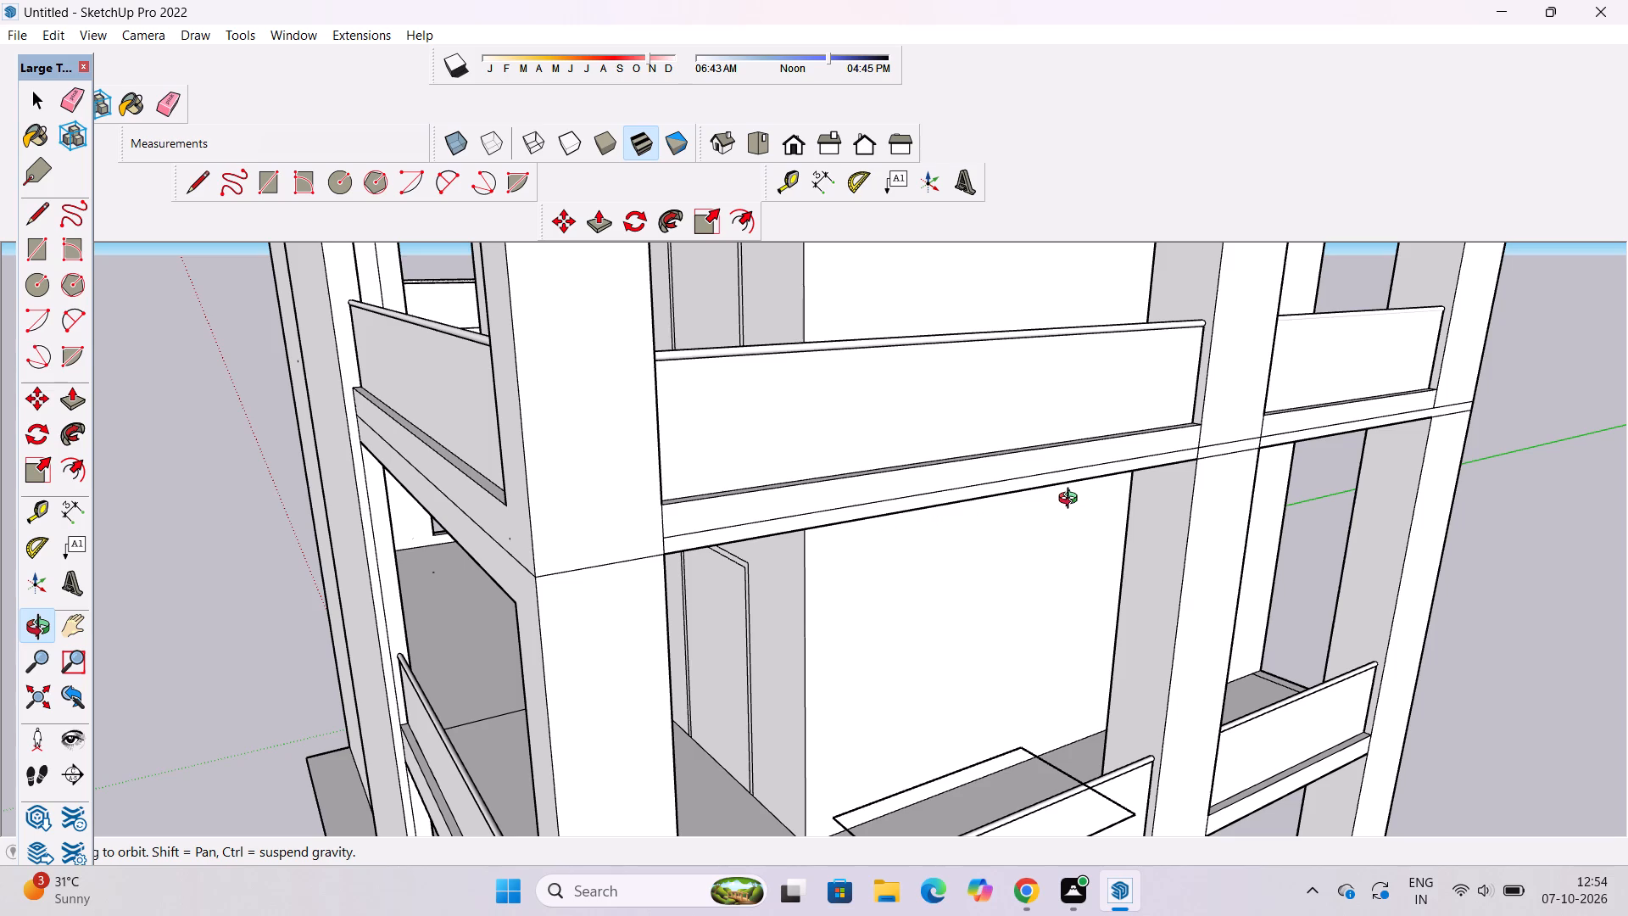
pyautogui.keyDown('shift'); pyautogui.moveTo(1107, 511); pyautogui.dragTo(1008, 548); pyautogui.keyUp('shift')
pyautogui.scroll(2, 991, 573)
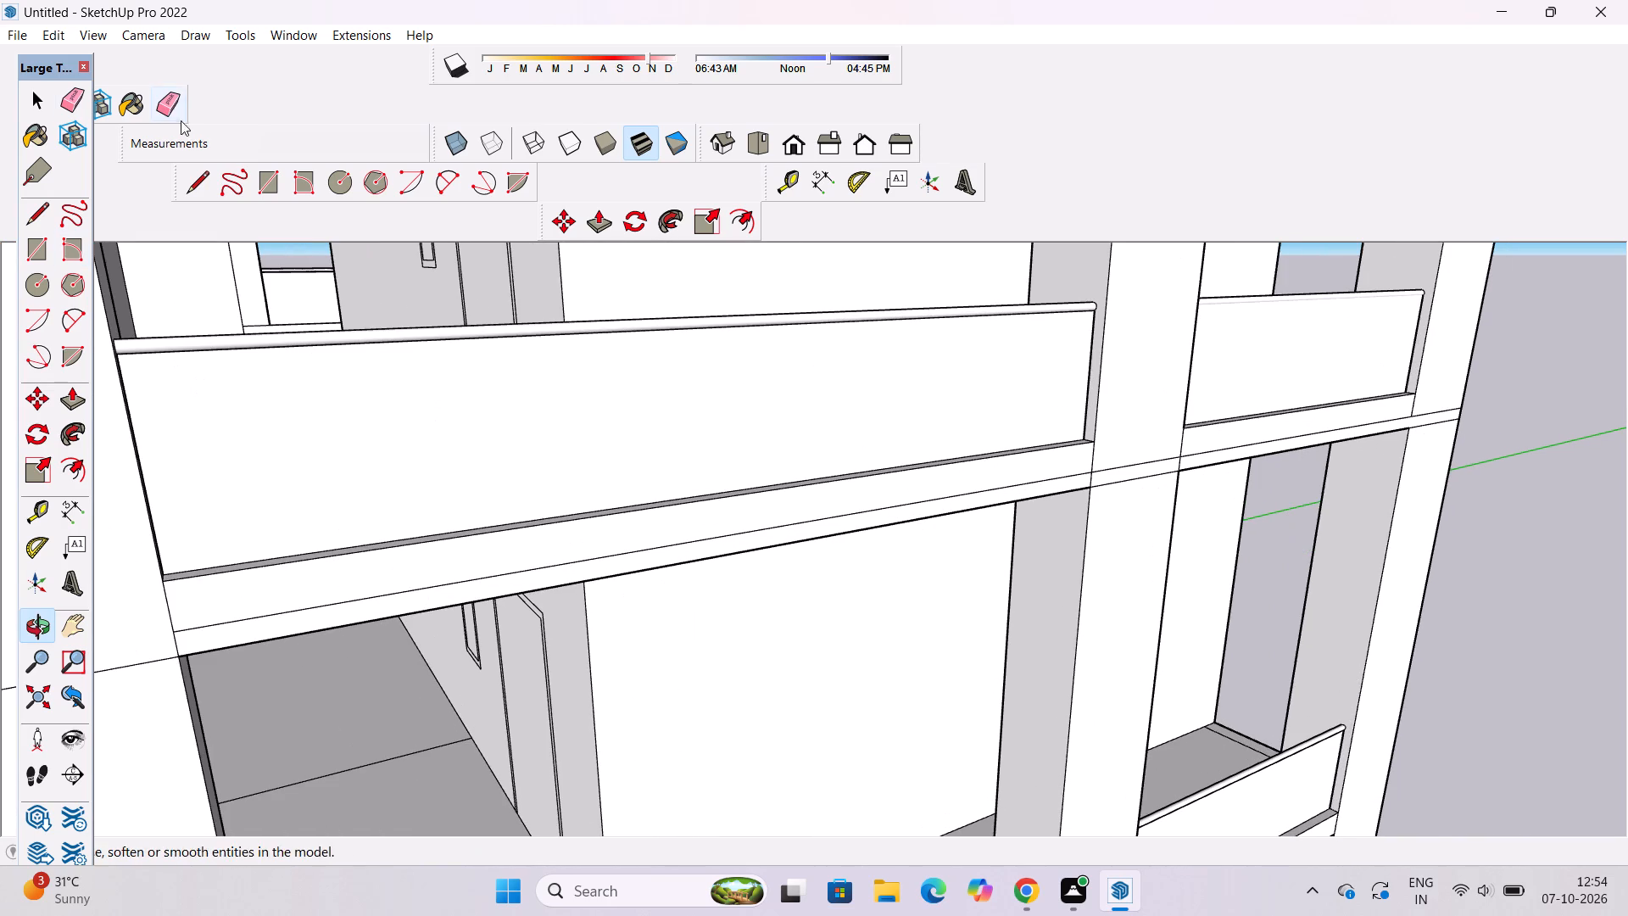
pyautogui.click(167, 108)
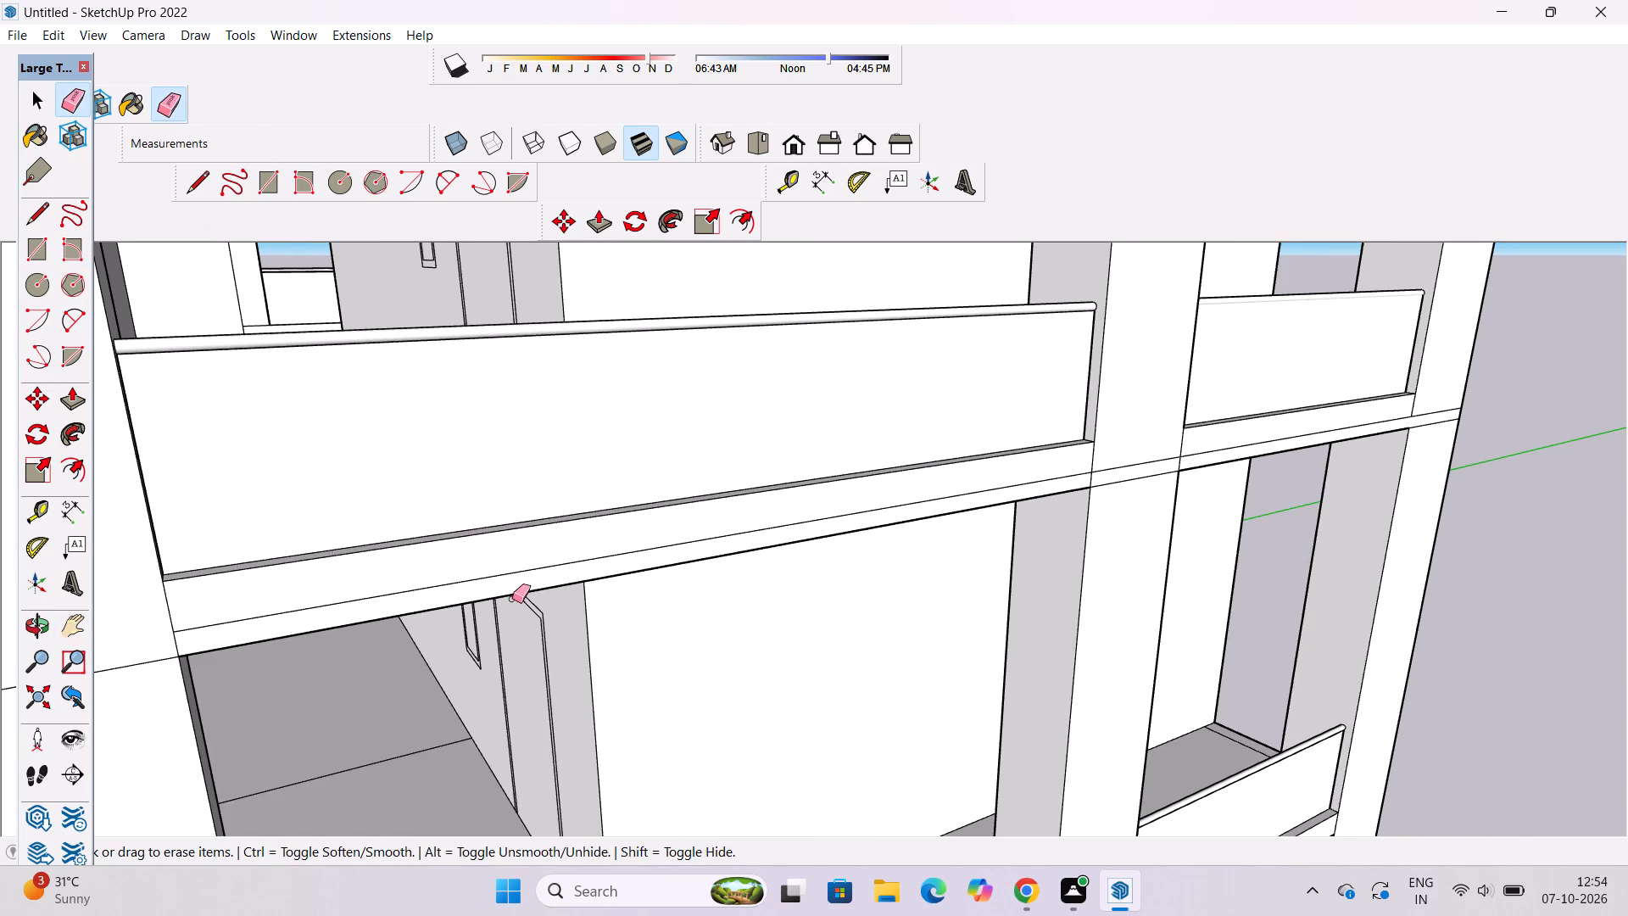
pyautogui.click(518, 569)
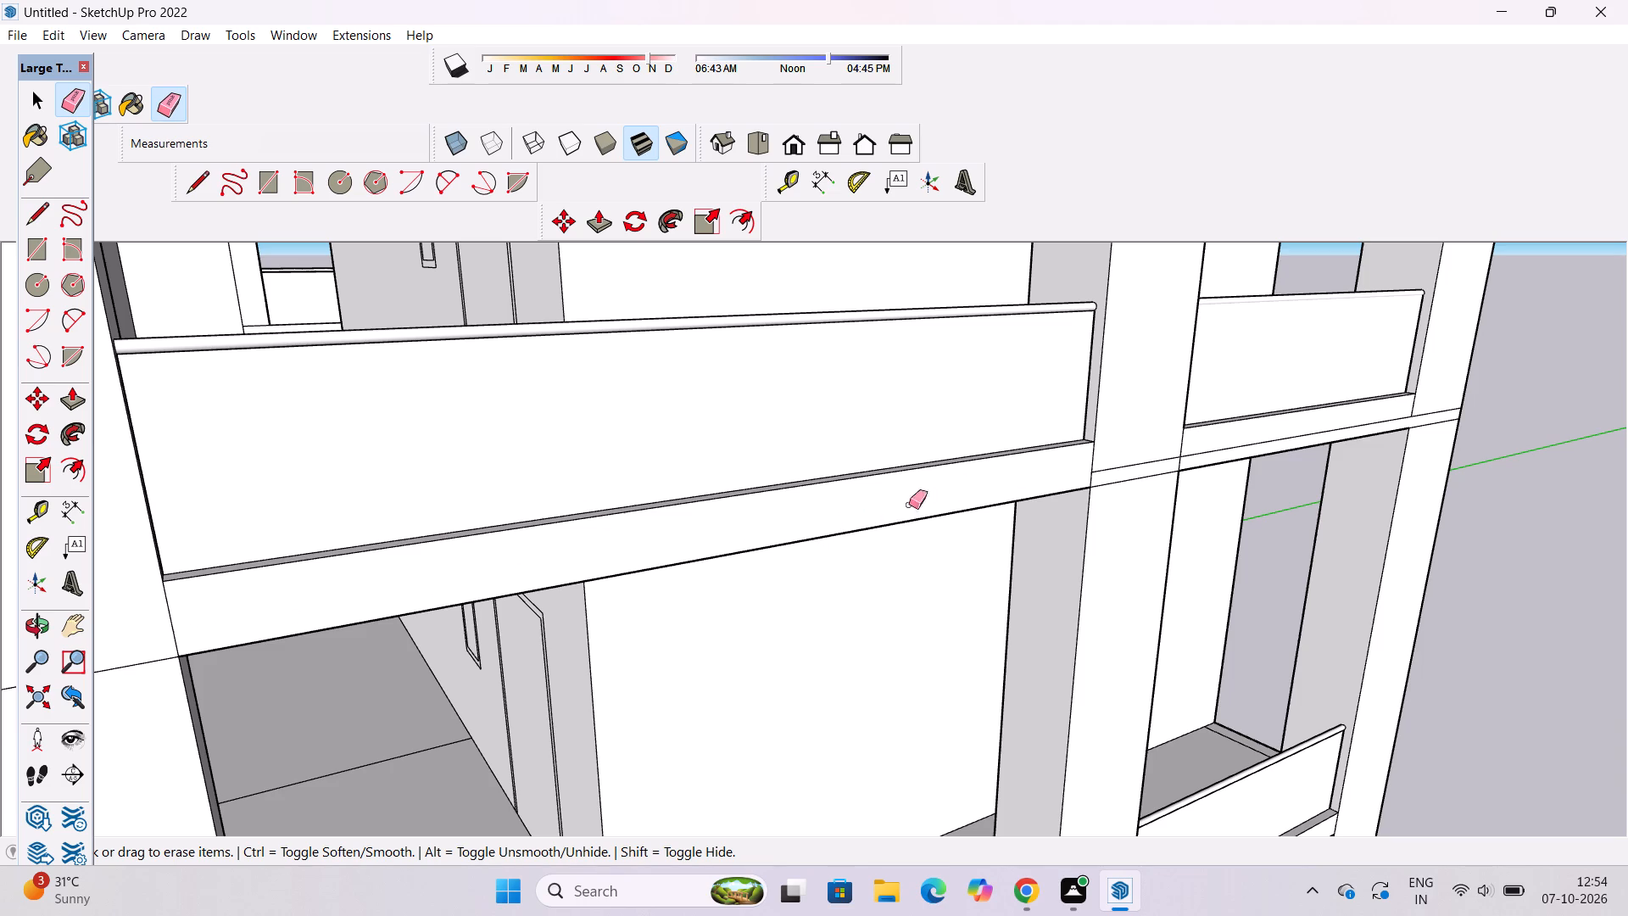
# Erase the upper horizontal seam lines on the intermediate column's face and along the edge beam in the adjoining end bay.
pyautogui.moveTo(1128, 459); pyautogui.dragTo(1129, 471)
pyautogui.click(1211, 447)
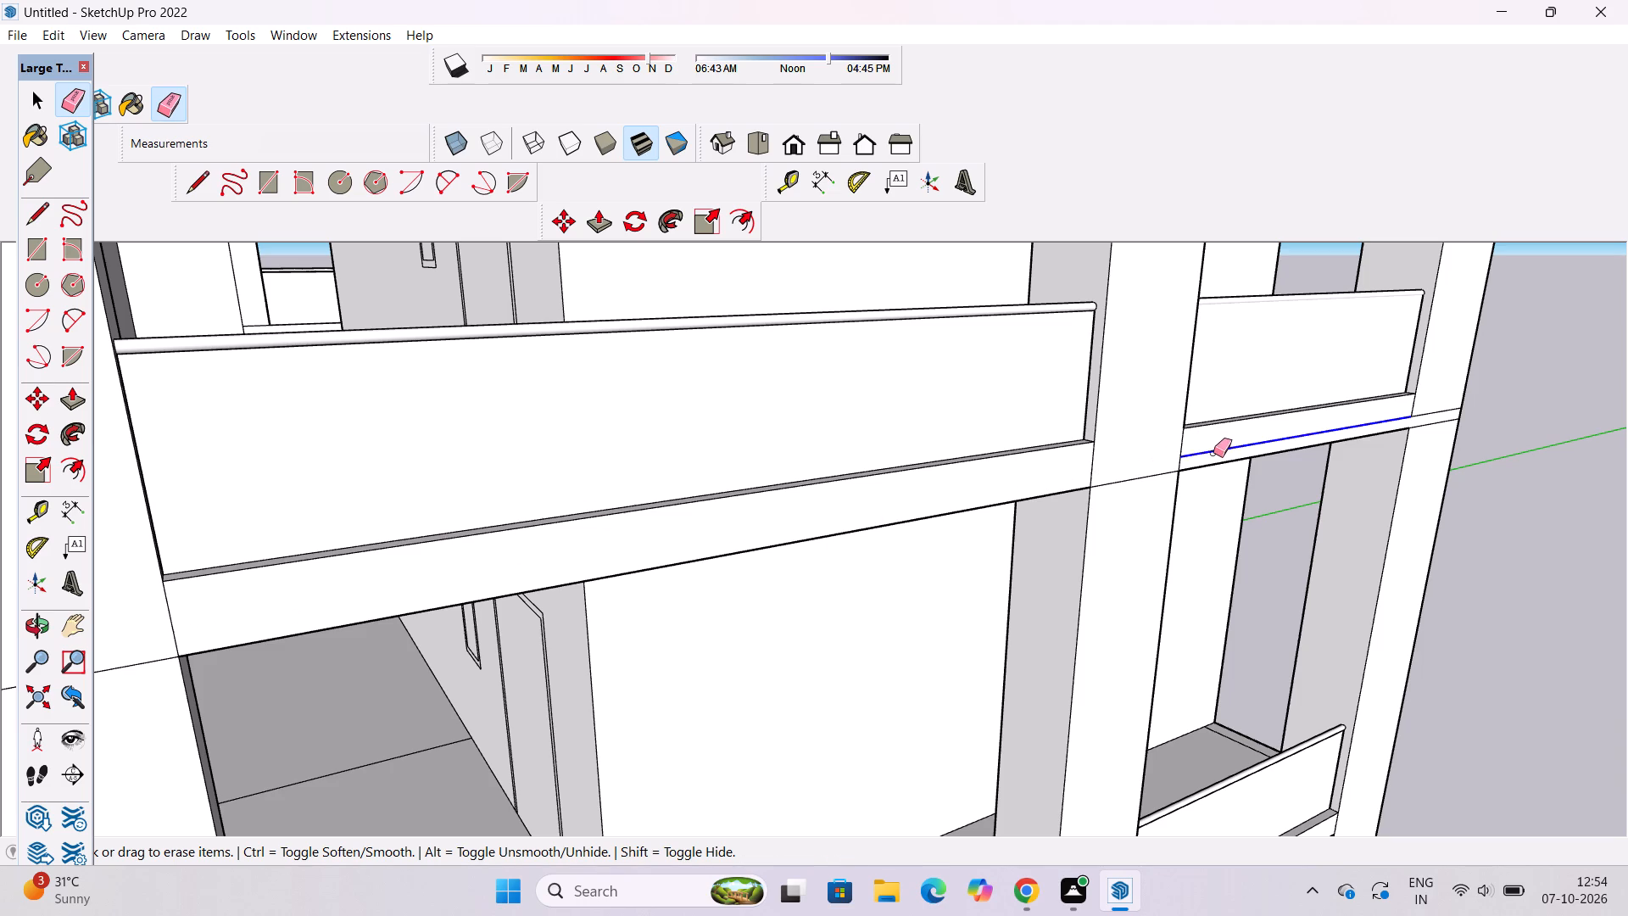
# Draw a 1' vertical line up from the edge beam's underside along the end column's inner edge, closing the gap to the upper seam.
pyautogui.press('l')
pyautogui.scroll(3, 1442, 440)
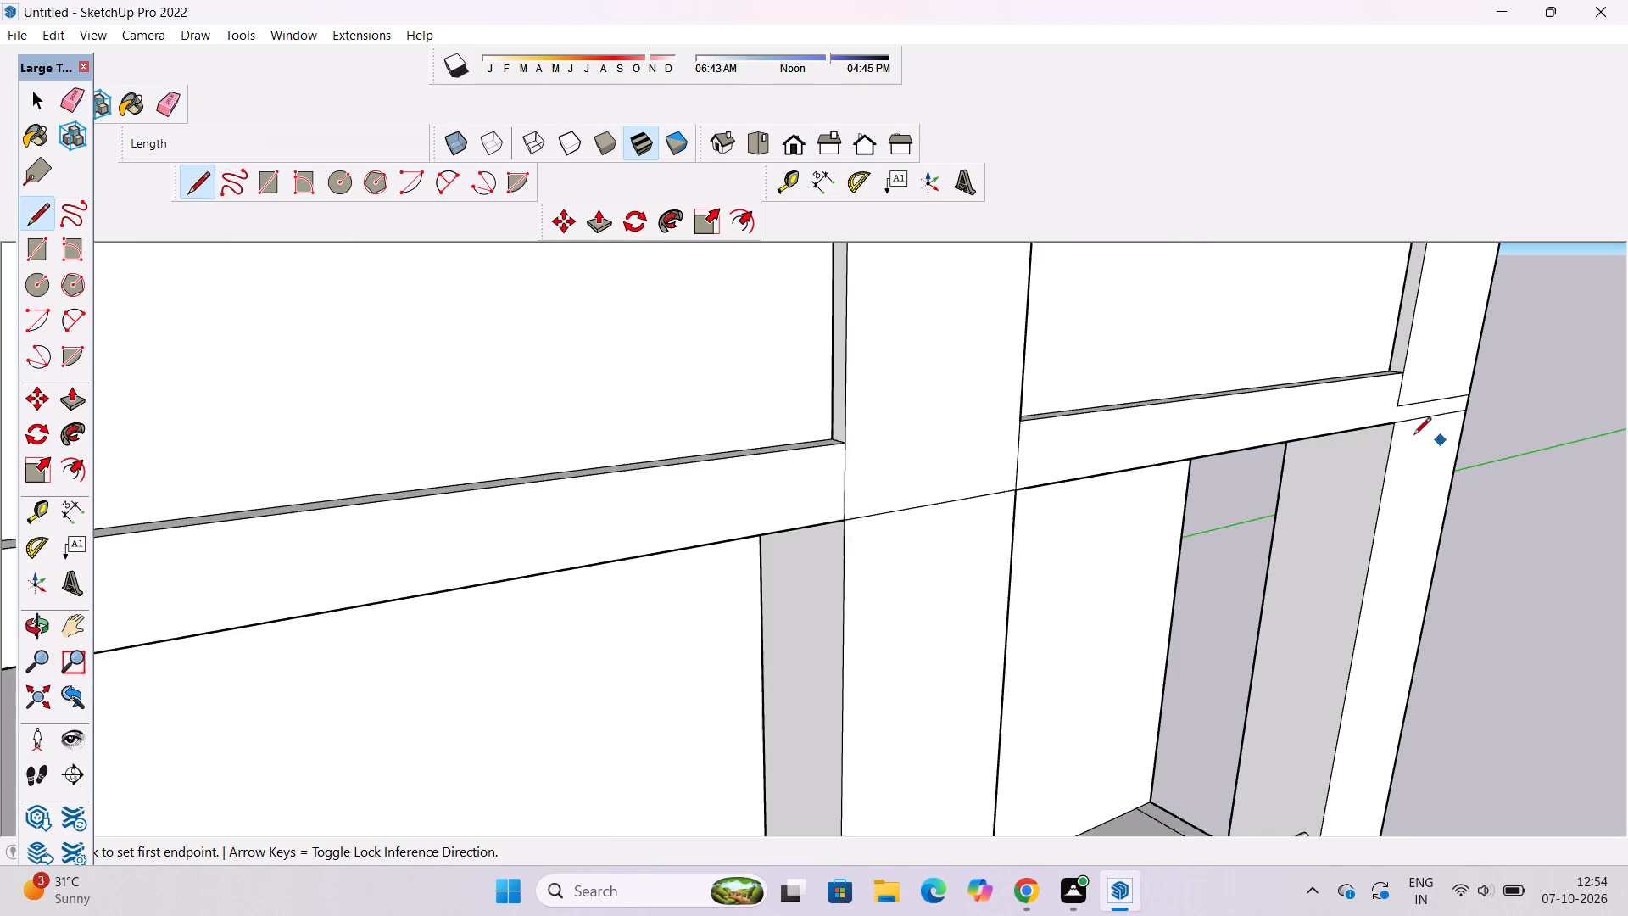
pyautogui.scroll(10, 1413, 436)
pyautogui.click(1386, 410)
pyautogui.click(1391, 374)
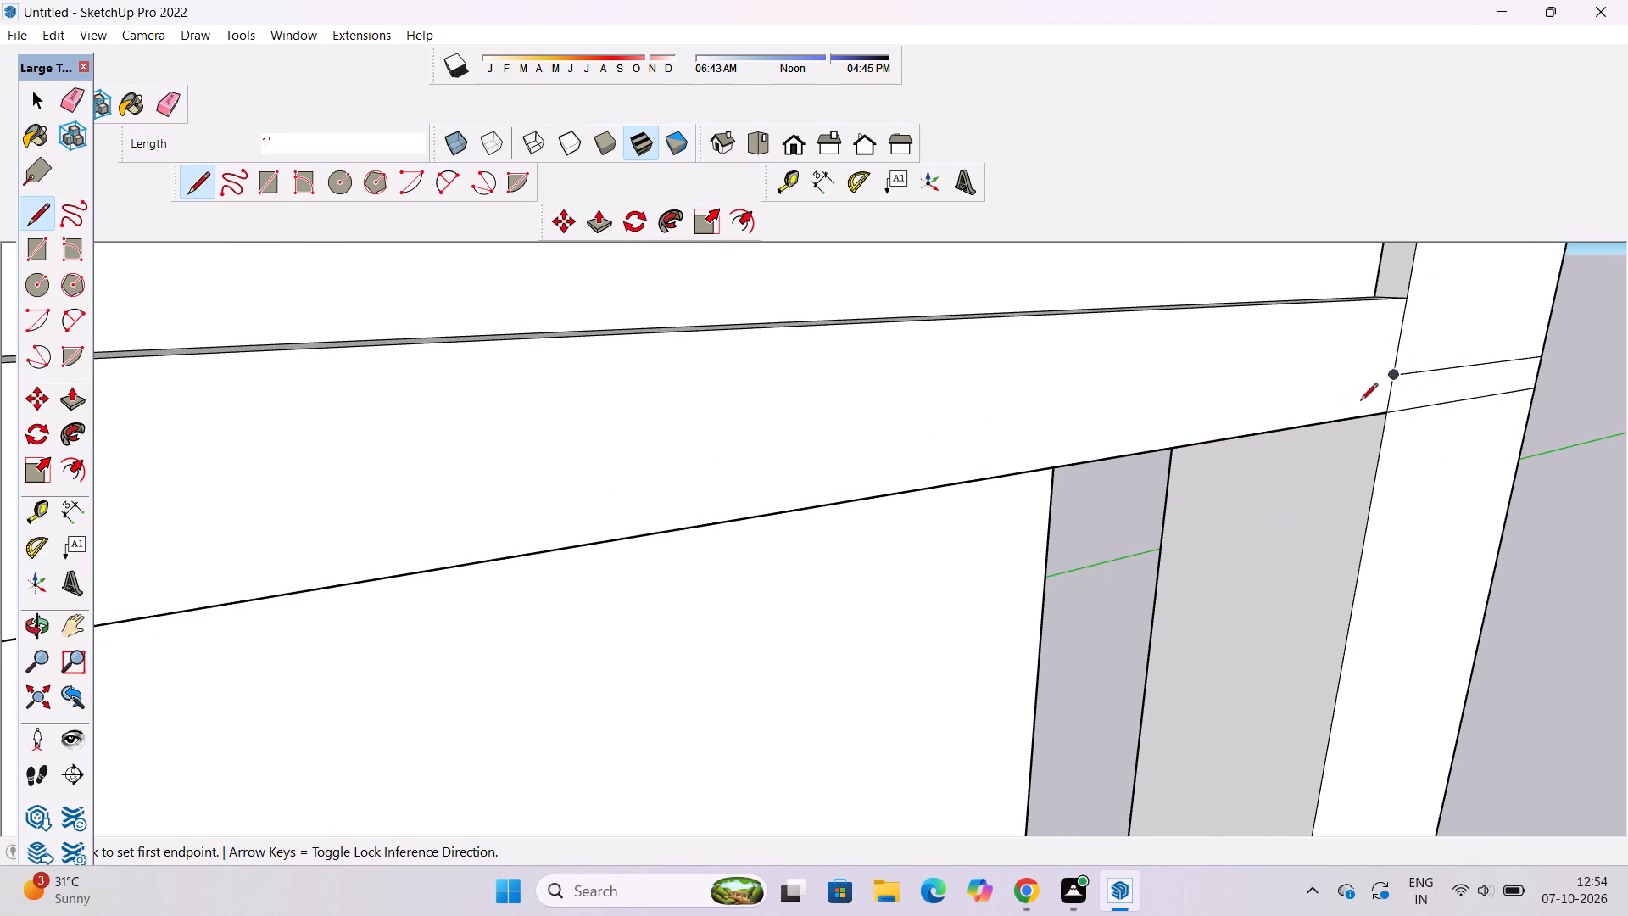
# Erase the two horizontal seam lines crossing the end column's face at the edge beam.
pyautogui.press('space')
pyautogui.write('e')
pyautogui.moveTo(1466, 344); pyautogui.dragTo(1454, 393)
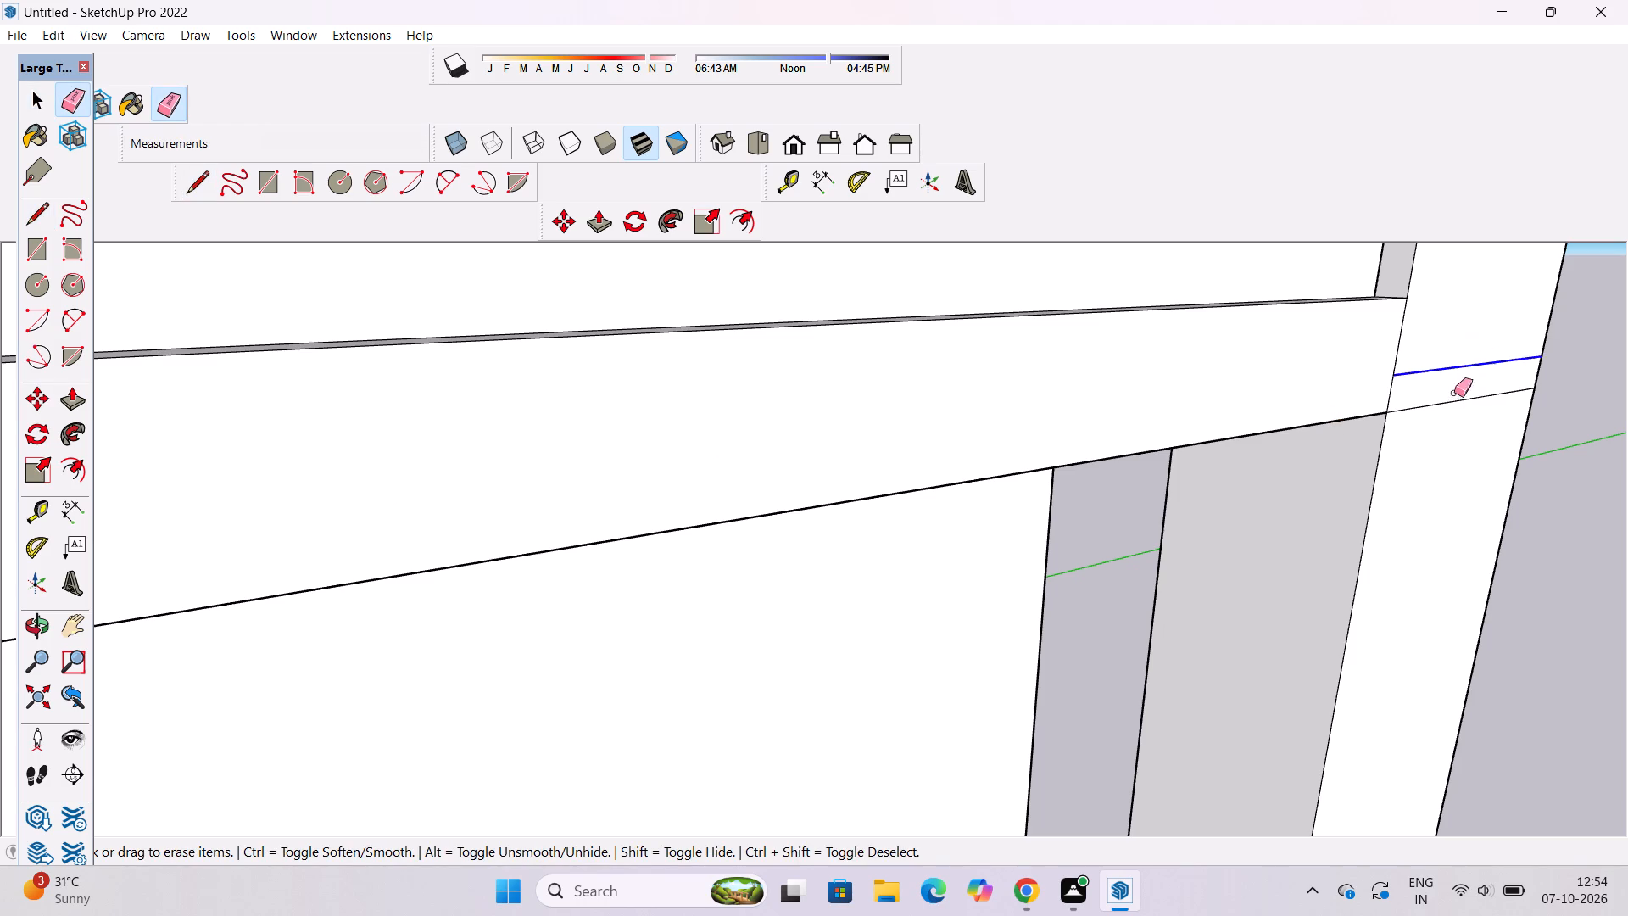
pyautogui.moveTo(1454, 393); pyautogui.dragTo(1444, 450)
# Erase the remaining lower seam lines crossing the intermediate and corner columns' faces at the edge beam.
pyautogui.scroll(-11, 990, 494)
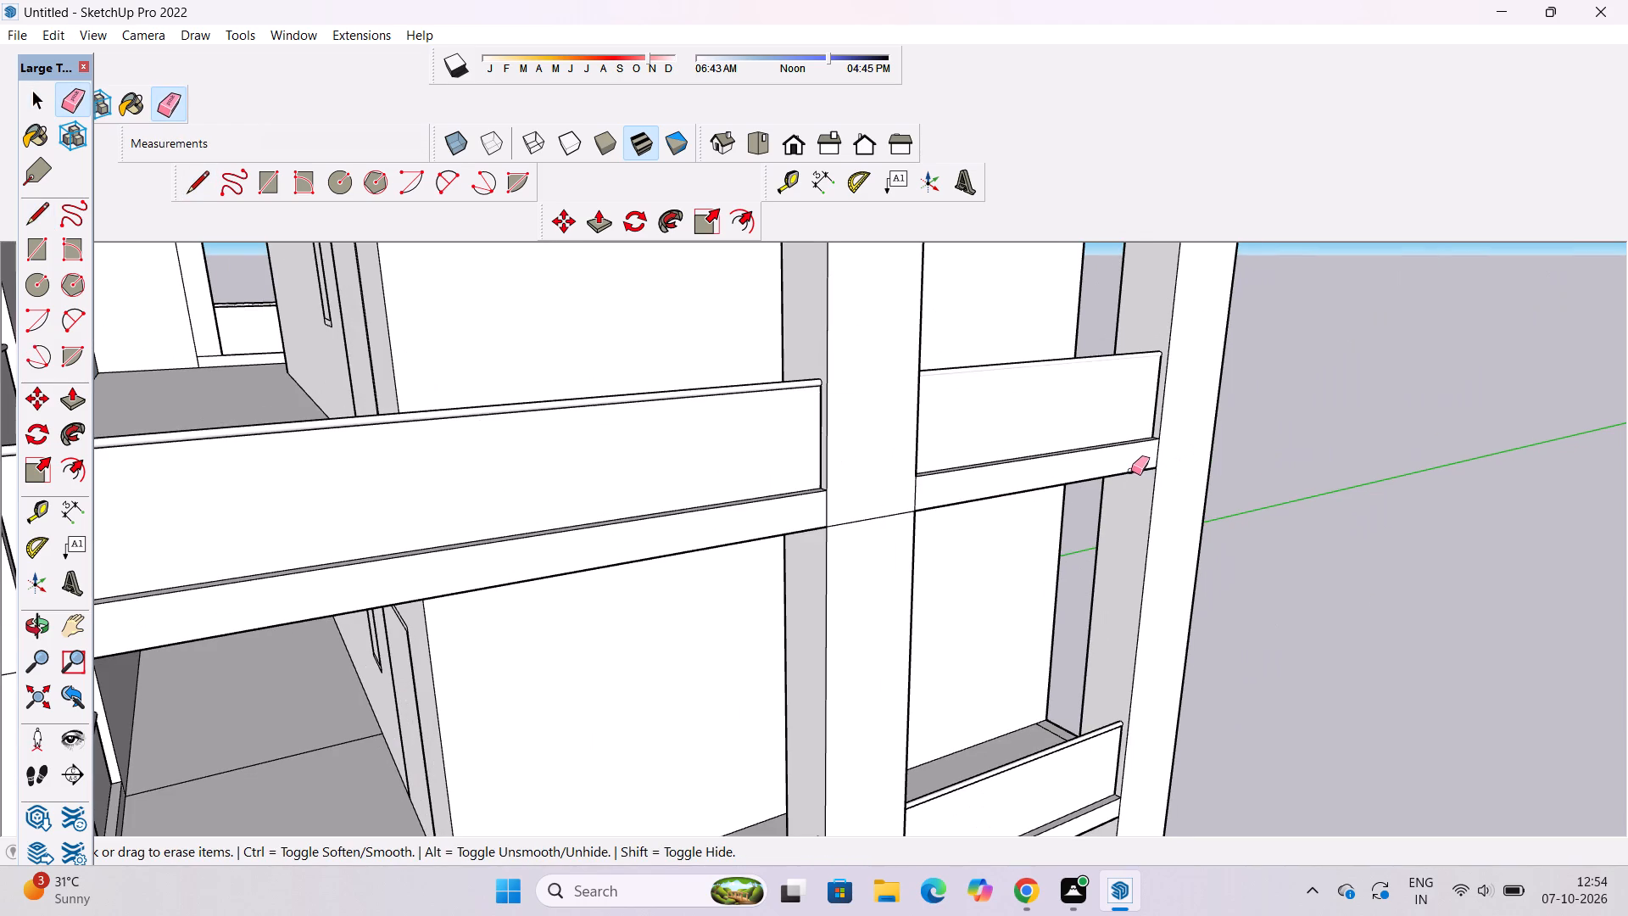
pyautogui.moveTo(906, 491); pyautogui.dragTo(906, 528)
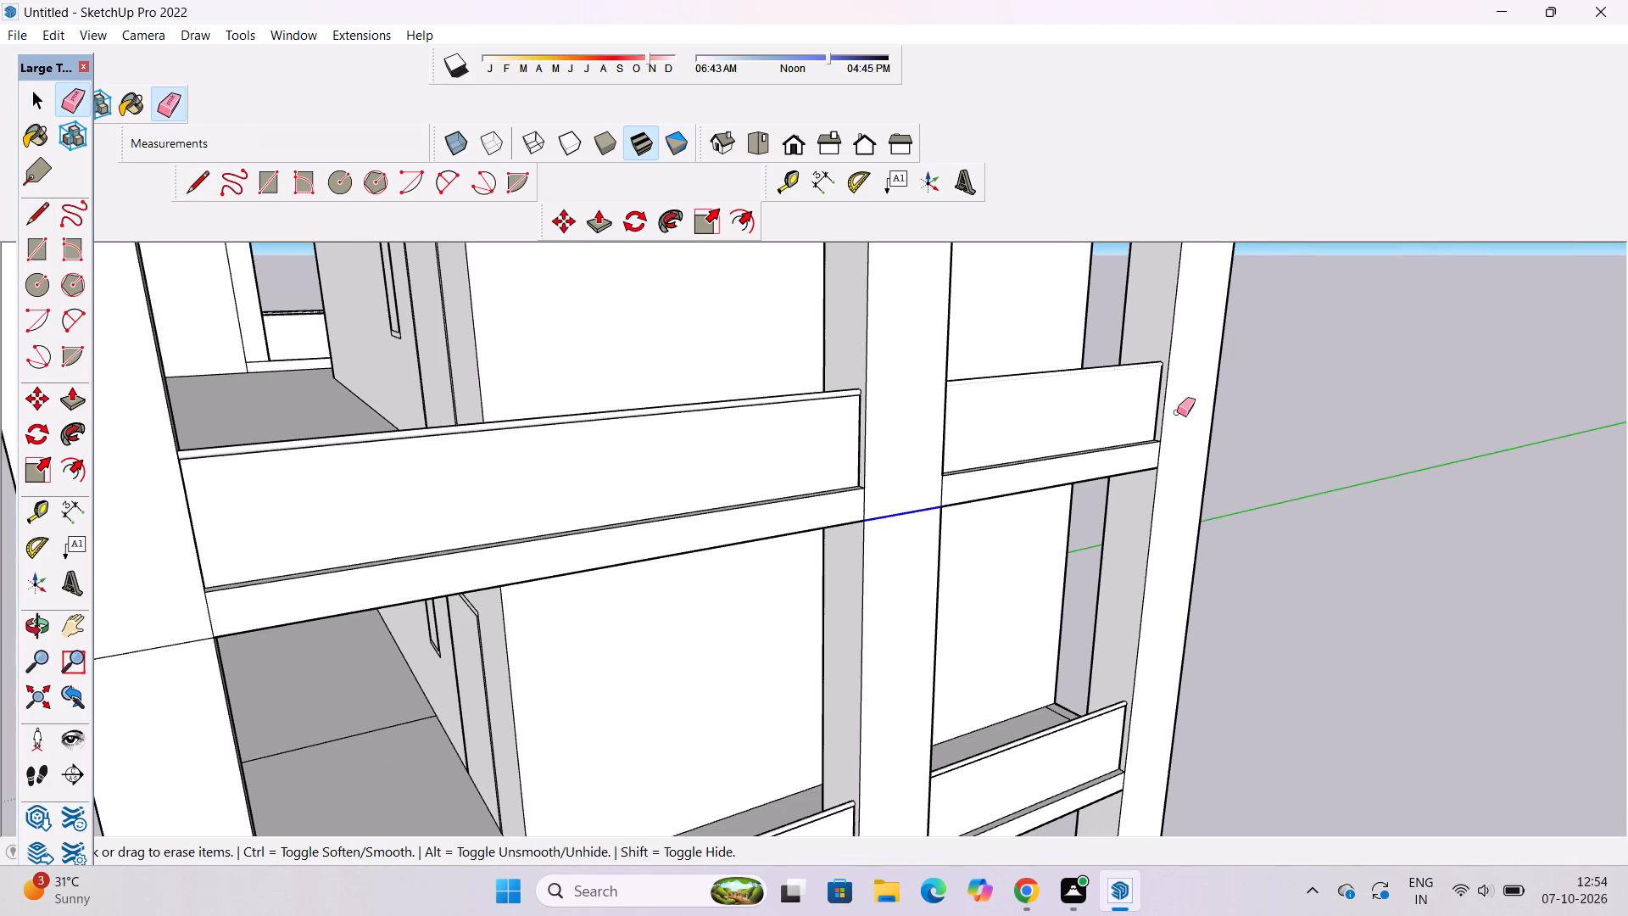
pyautogui.scroll(-3, 1028, 462)
pyautogui.moveTo(531, 545); pyautogui.dragTo(531, 585)
# Examine the edge beams, columns and parapets from the front and side of the building for remaining seam lines.
pyautogui.press('space')
pyautogui.write('o')
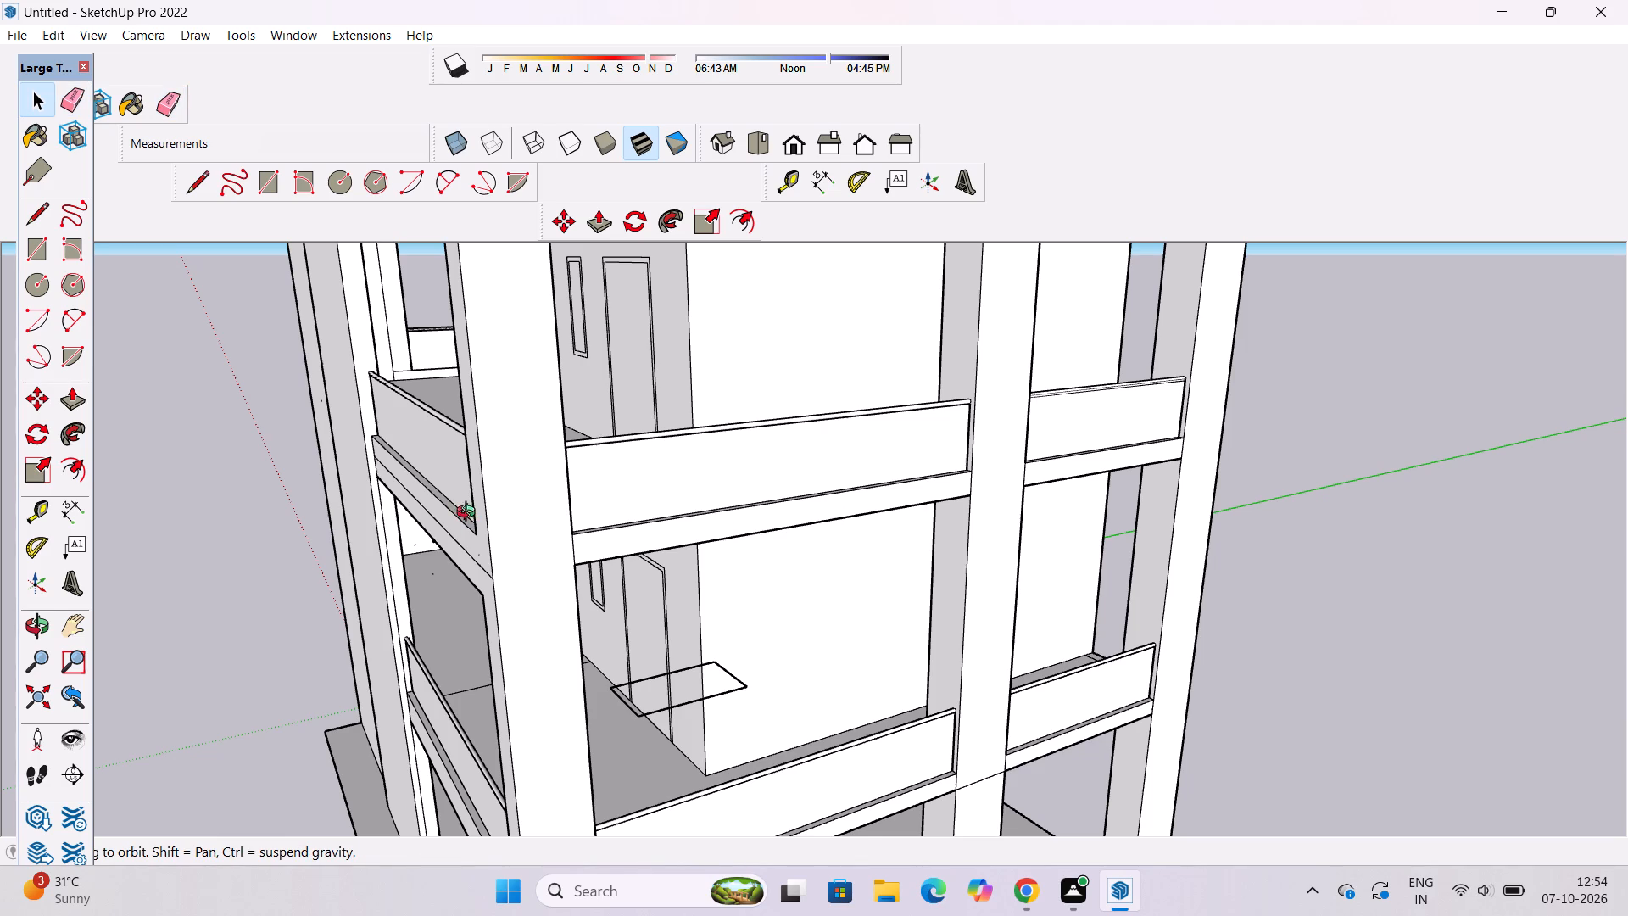
pyautogui.scroll(-4, 479, 494)
pyautogui.moveTo(473, 505); pyautogui.dragTo(532, 510)
pyautogui.keyDown('shift'); pyautogui.moveTo(672, 509); pyautogui.dragTo(549, 496); pyautogui.keyUp('shift')
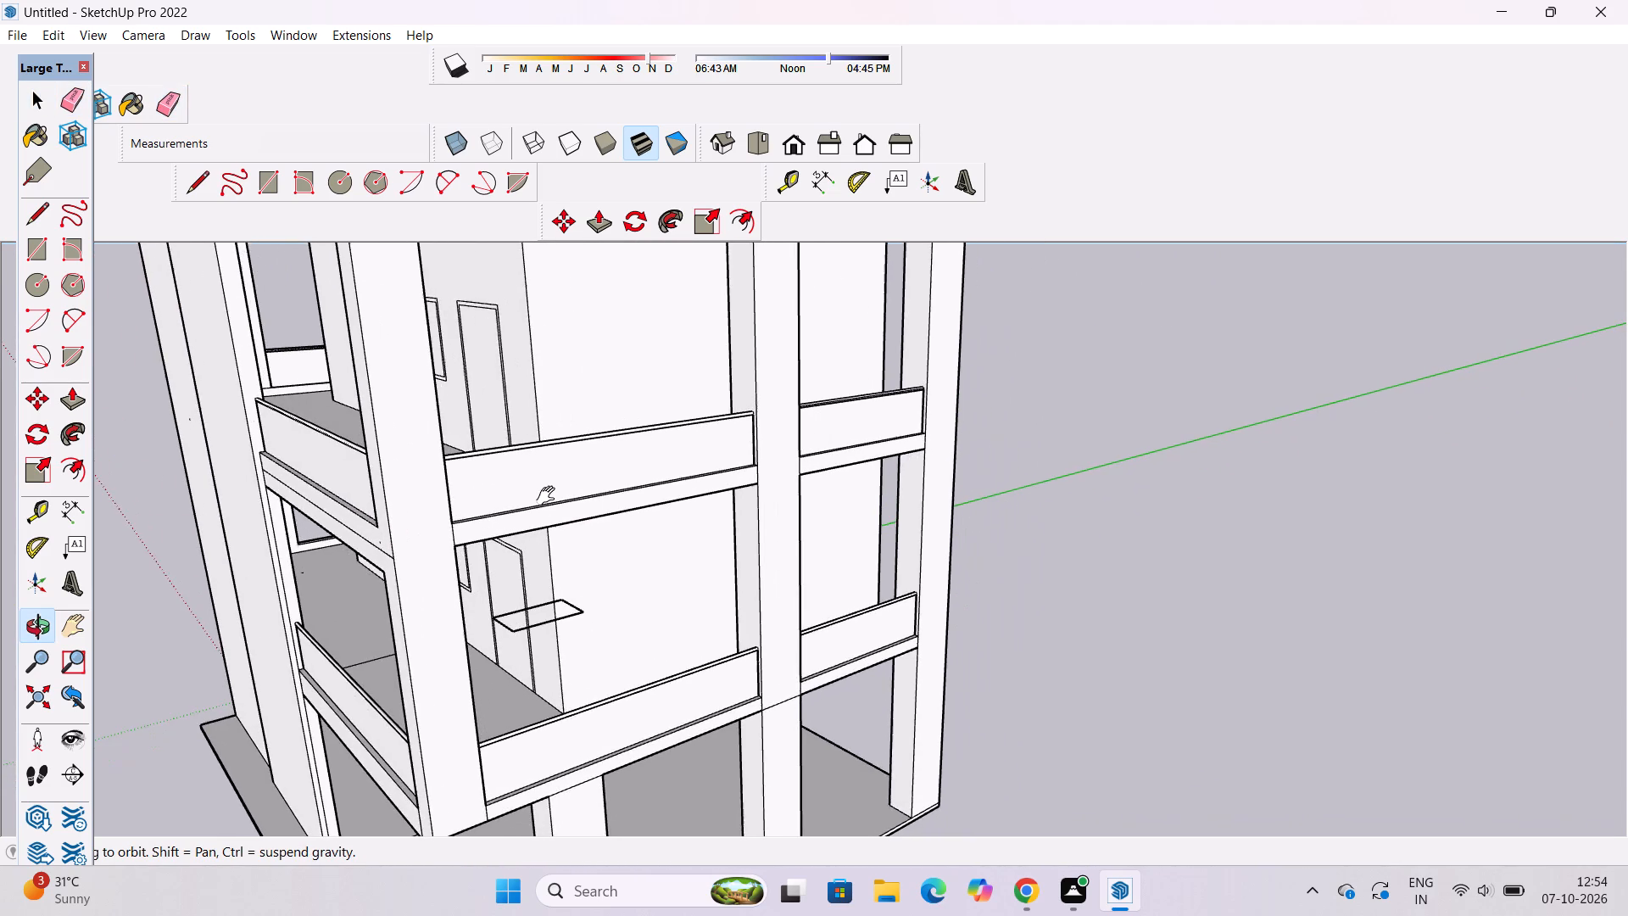
pyautogui.scroll(-4, 569, 494)
pyautogui.scroll(8, 772, 552)
pyautogui.moveTo(314, 527); pyautogui.dragTo(811, 558)
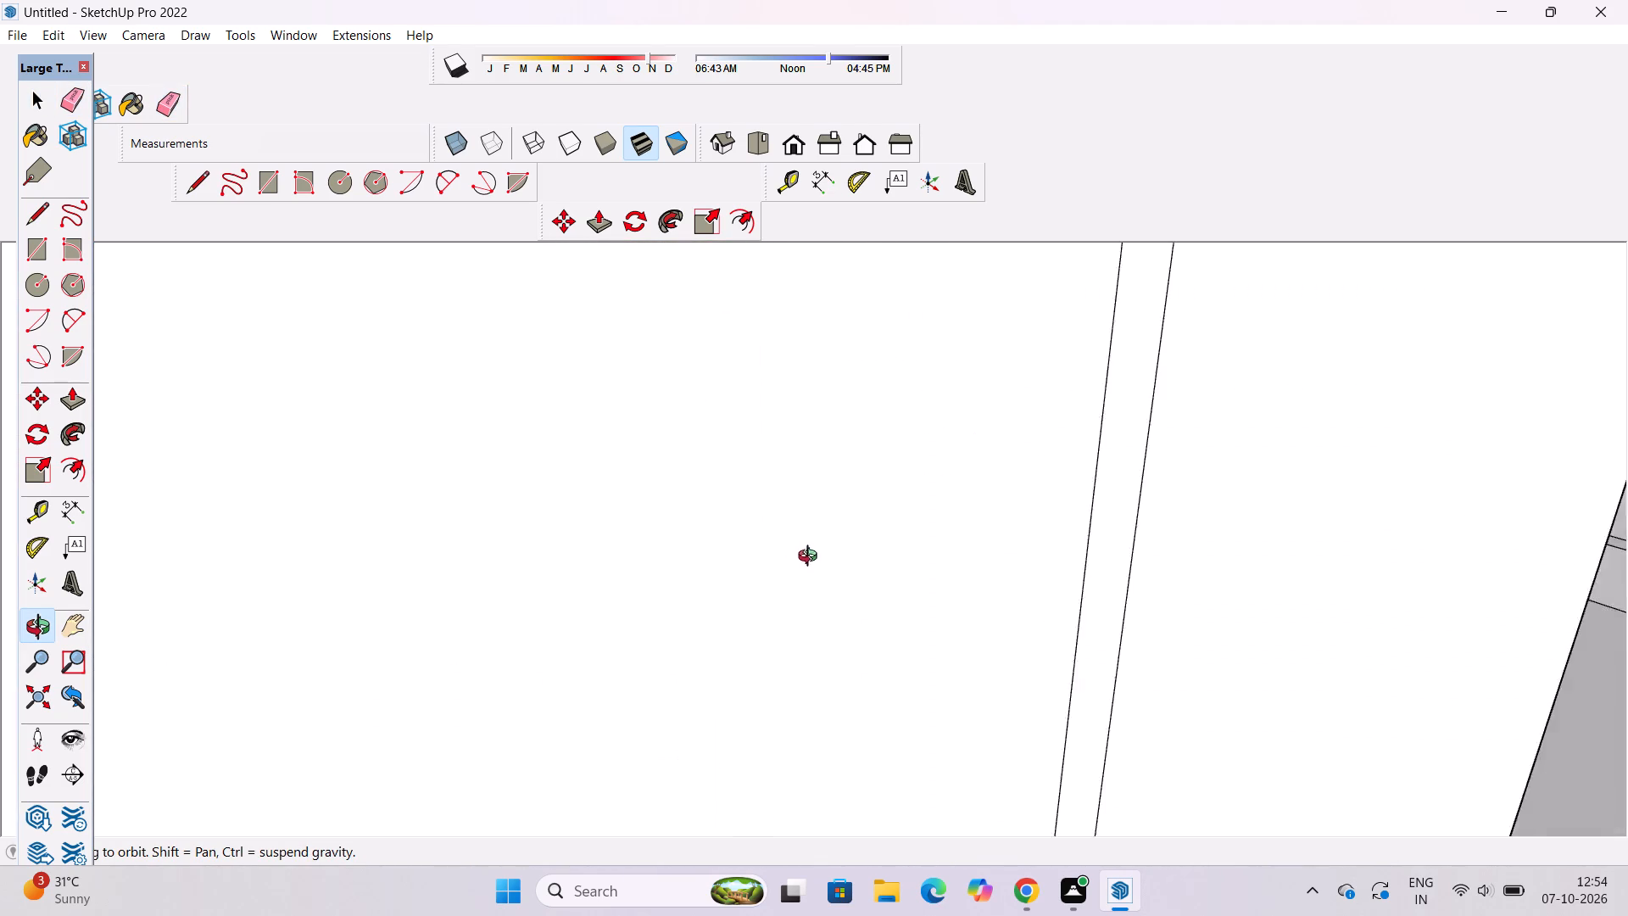
pyautogui.moveTo(811, 558); pyautogui.dragTo(573, 517)
pyautogui.scroll(-15, 559, 510)
pyautogui.keyDown('shift'); pyautogui.moveTo(442, 513); pyautogui.dragTo(668, 589); pyautogui.keyUp('shift')
pyautogui.moveTo(602, 591); pyautogui.dragTo(727, 594)
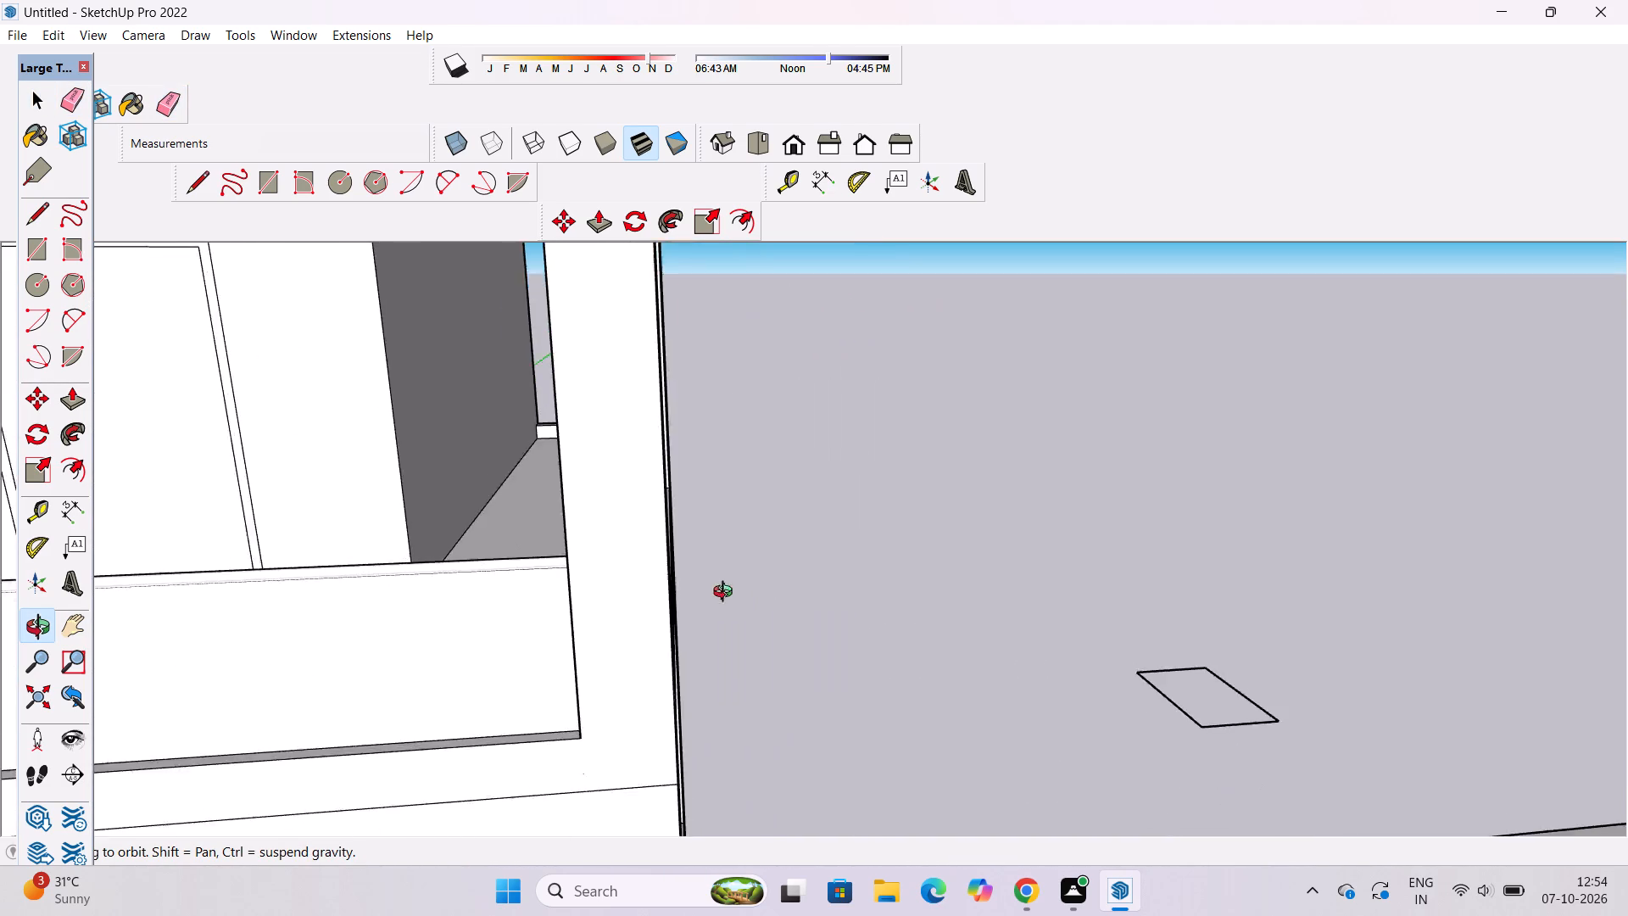
pyautogui.moveTo(727, 594); pyautogui.dragTo(410, 560)
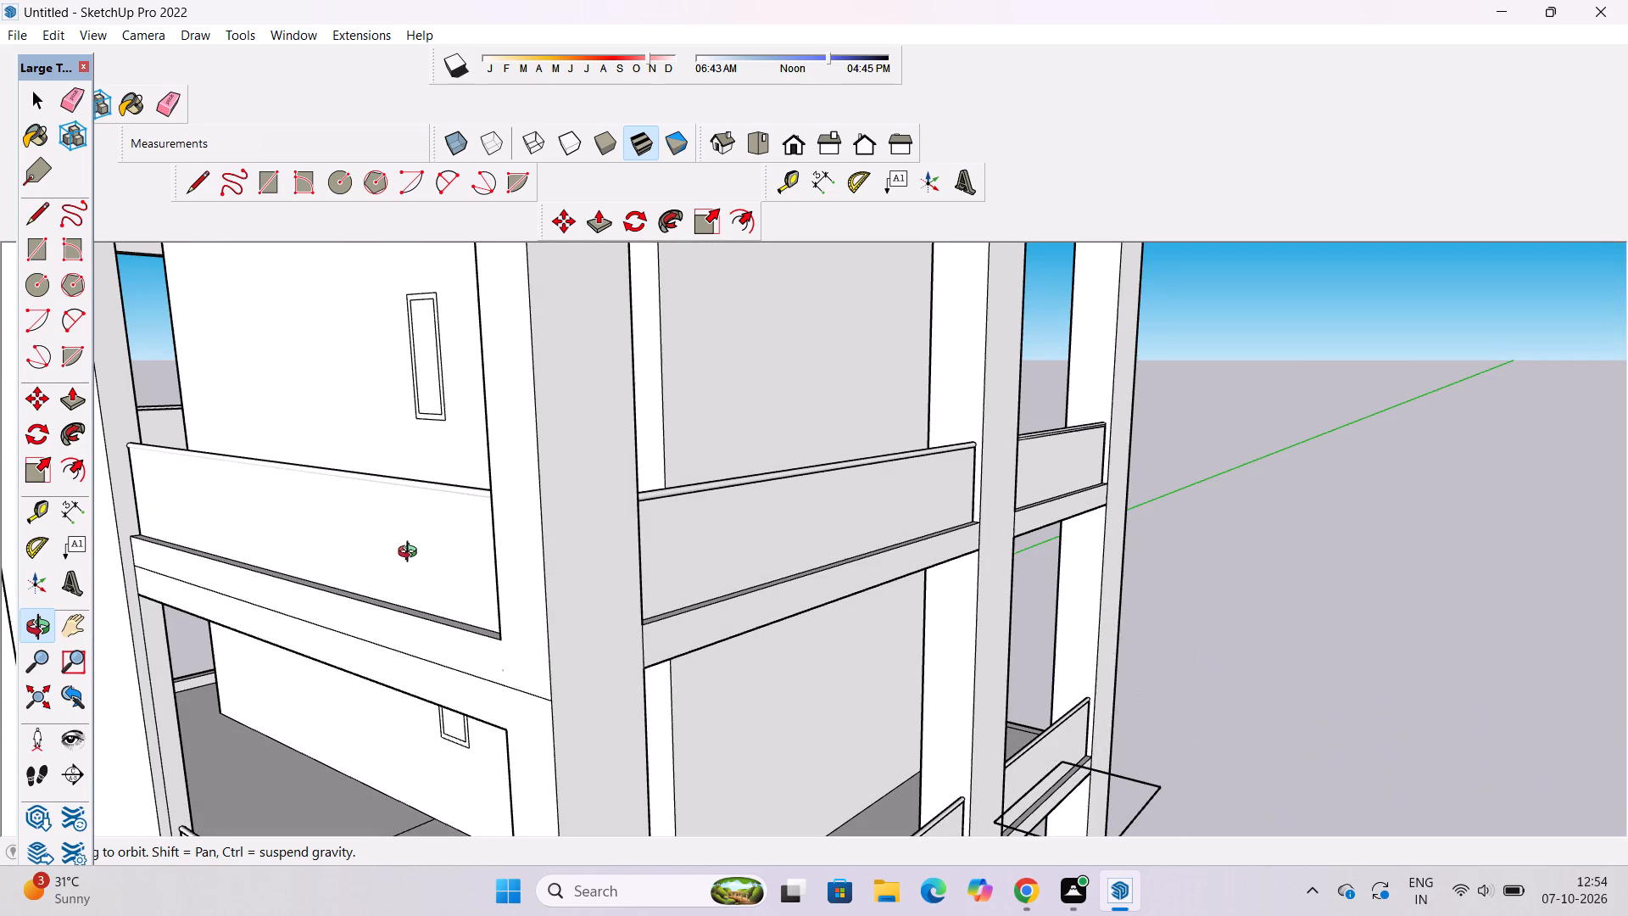
pyautogui.scroll(-3, 551, 517)
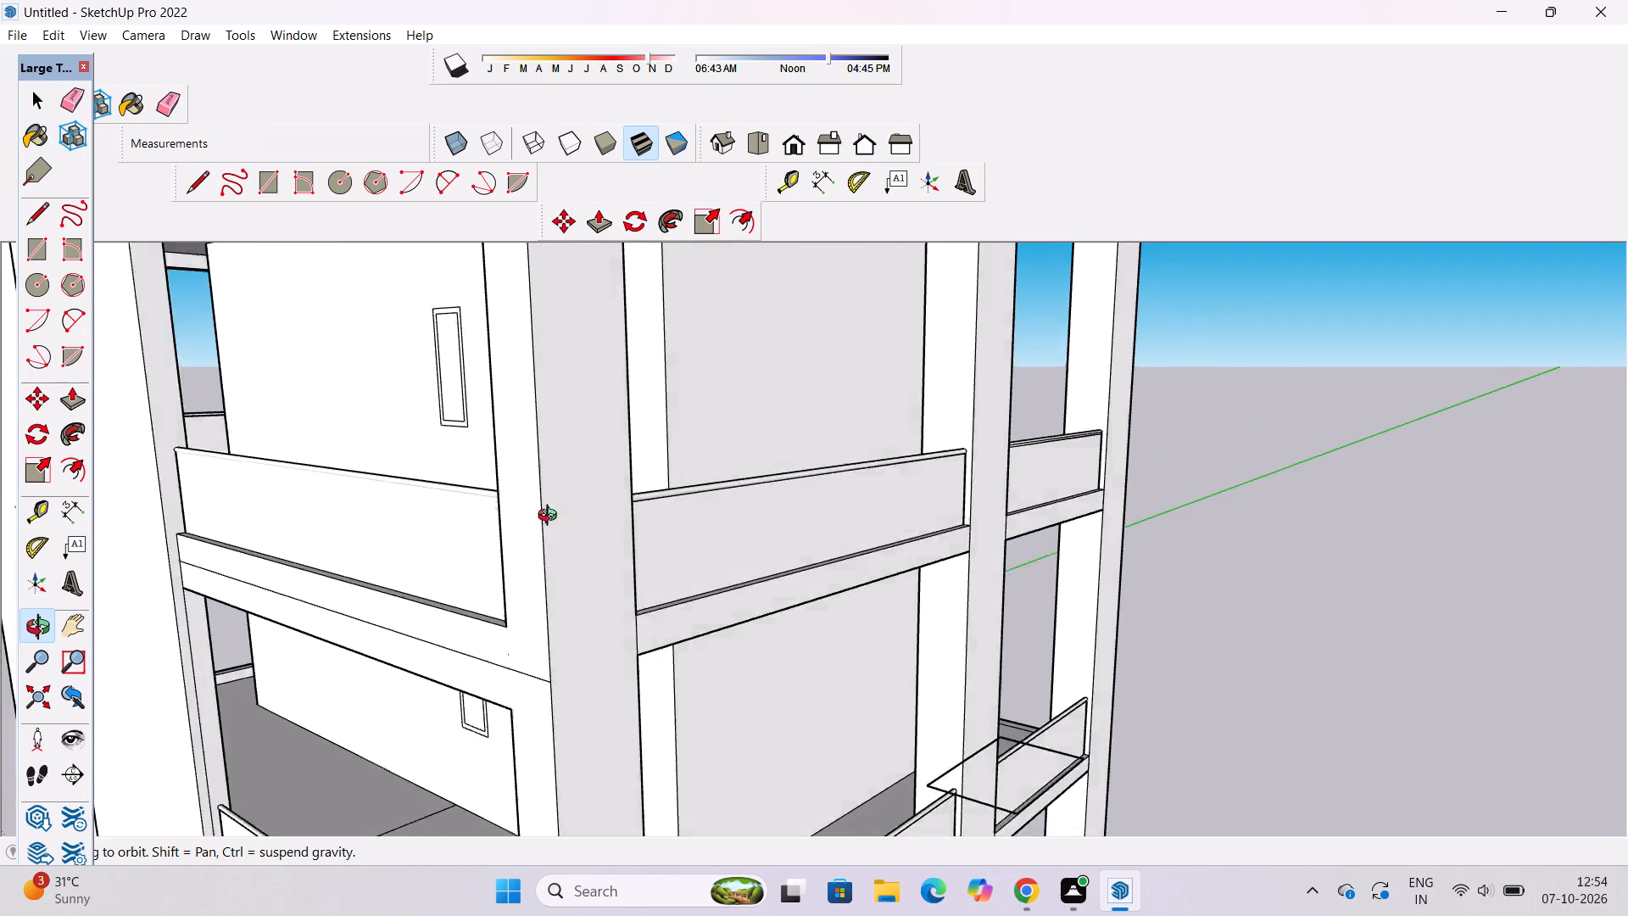
pyautogui.scroll(-3, 551, 517)
pyautogui.moveTo(495, 561); pyautogui.dragTo(594, 561)
pyautogui.scroll(-4, 550, 491)
pyautogui.moveTo(925, 533); pyautogui.dragTo(410, 489)
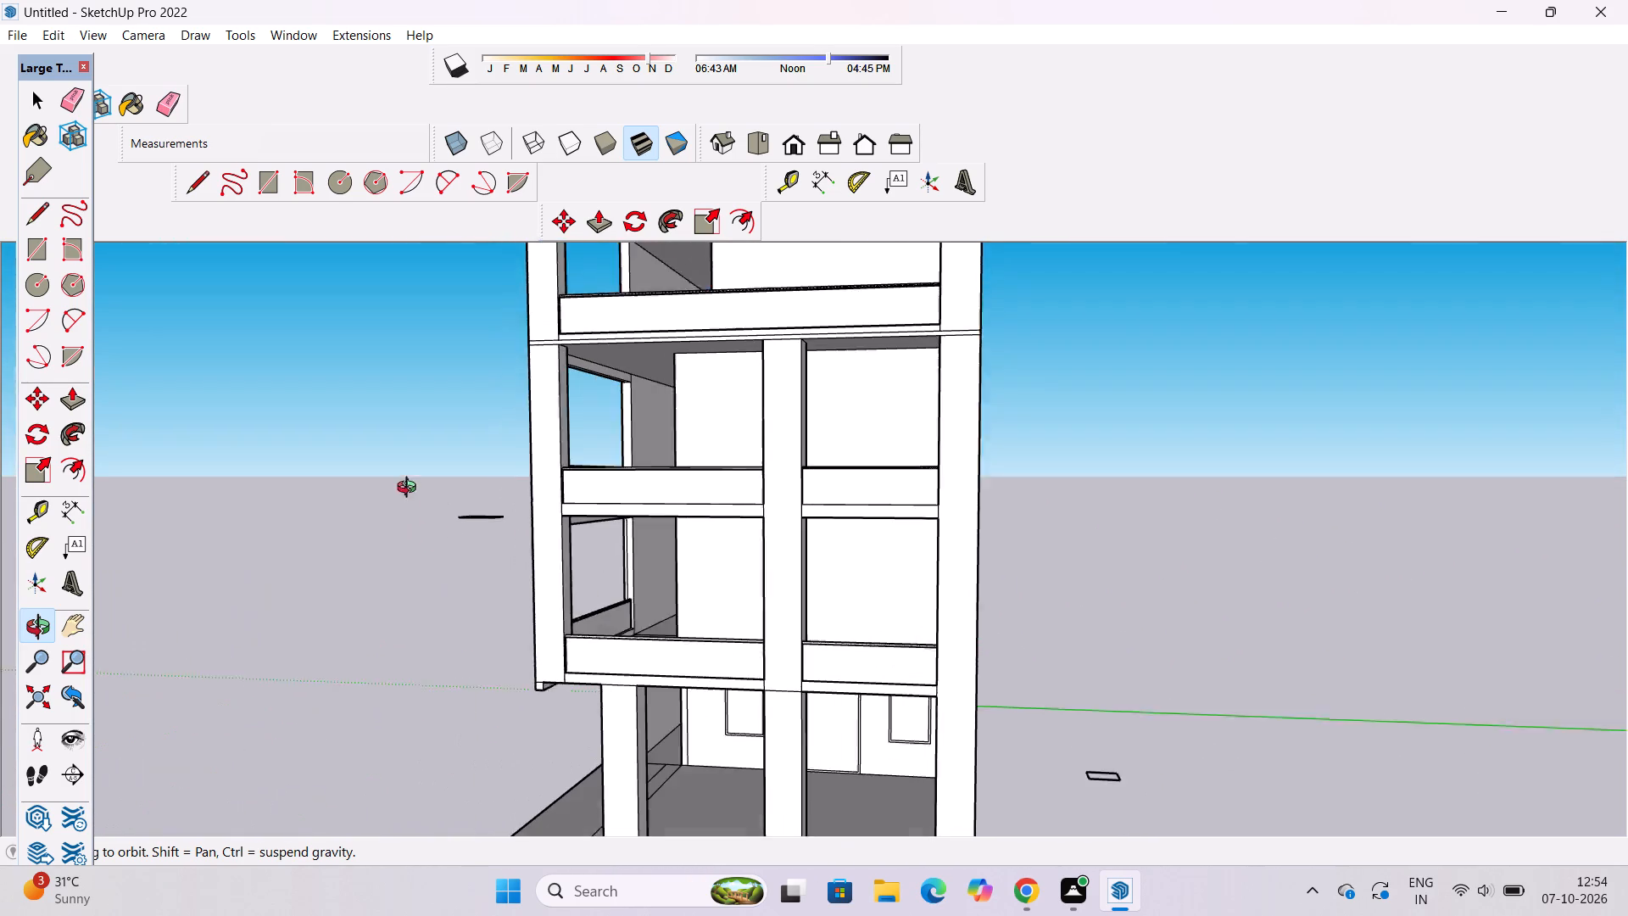
pyautogui.moveTo(410, 489); pyautogui.dragTo(387, 489)
# Erase the stray line running across the lower balcony's floor up to the wall with the door.
pyautogui.scroll(5, 666, 612)
pyautogui.moveTo(576, 667); pyautogui.dragTo(599, 735)
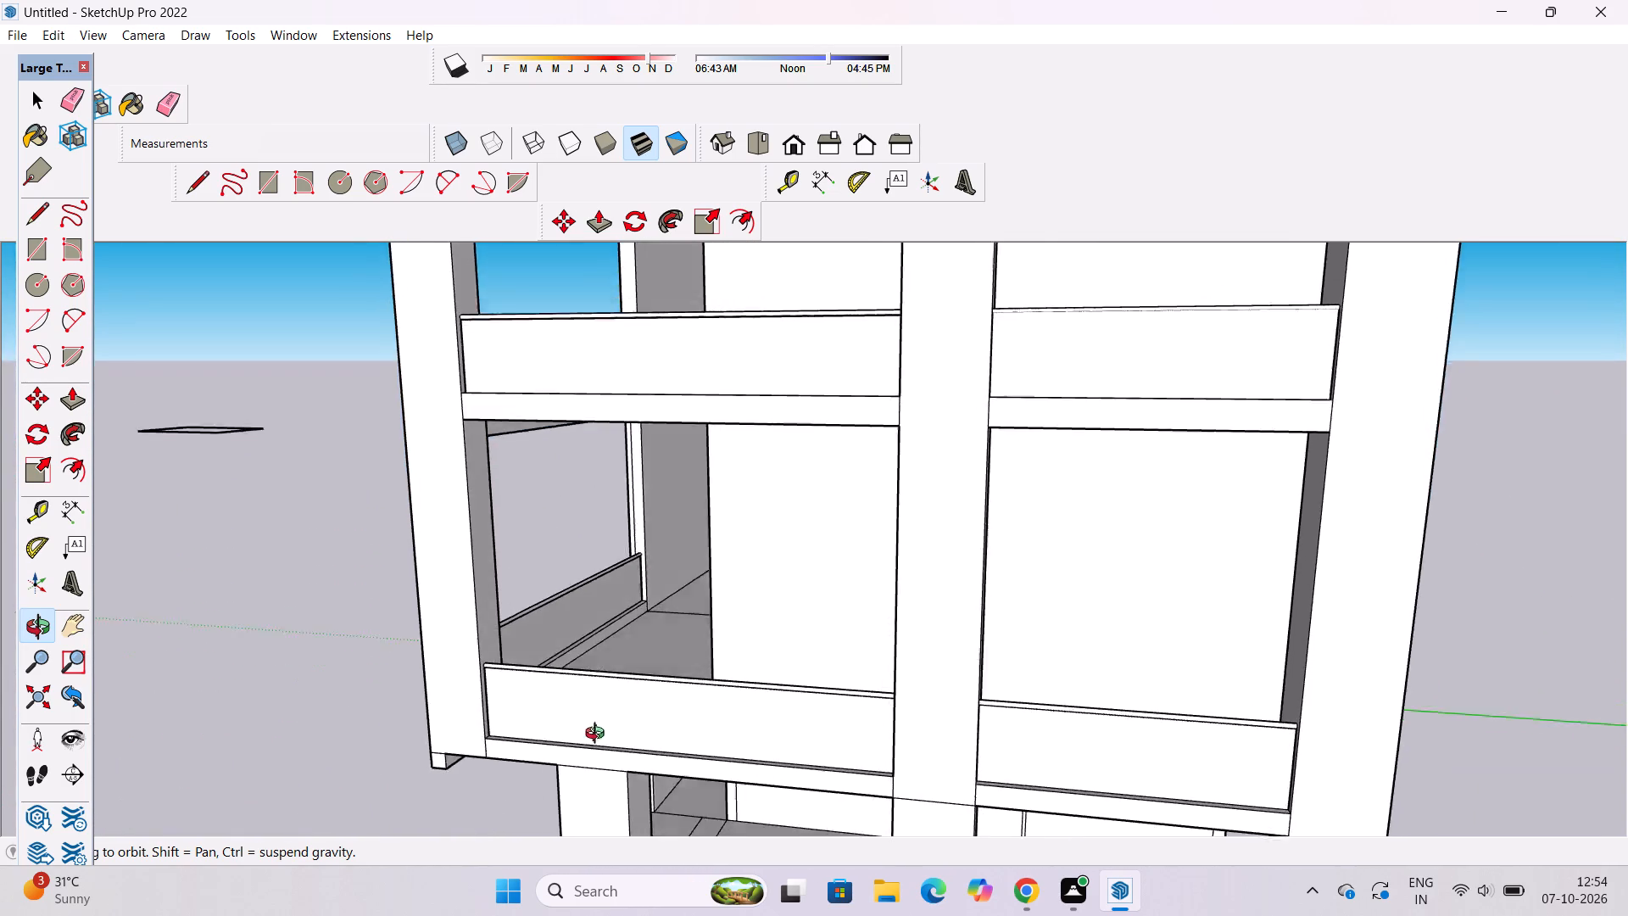
pyautogui.moveTo(599, 735); pyautogui.dragTo(847, 786)
pyautogui.scroll(3, 729, 705)
pyautogui.click(672, 679)
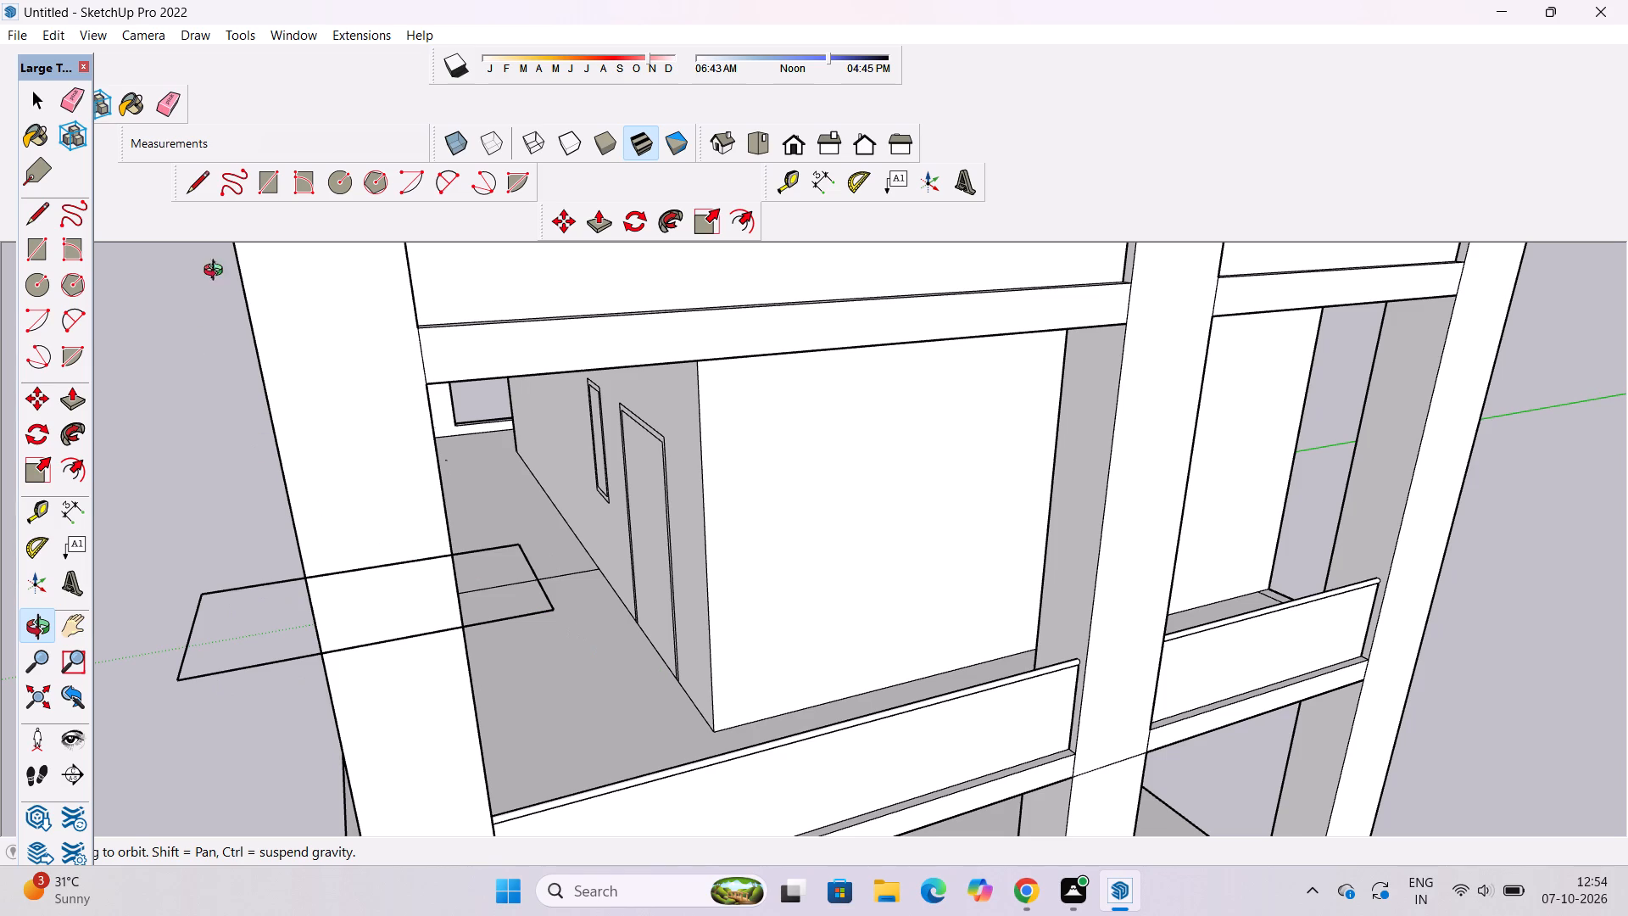
pyautogui.click(157, 107)
pyautogui.scroll(4, 531, 565)
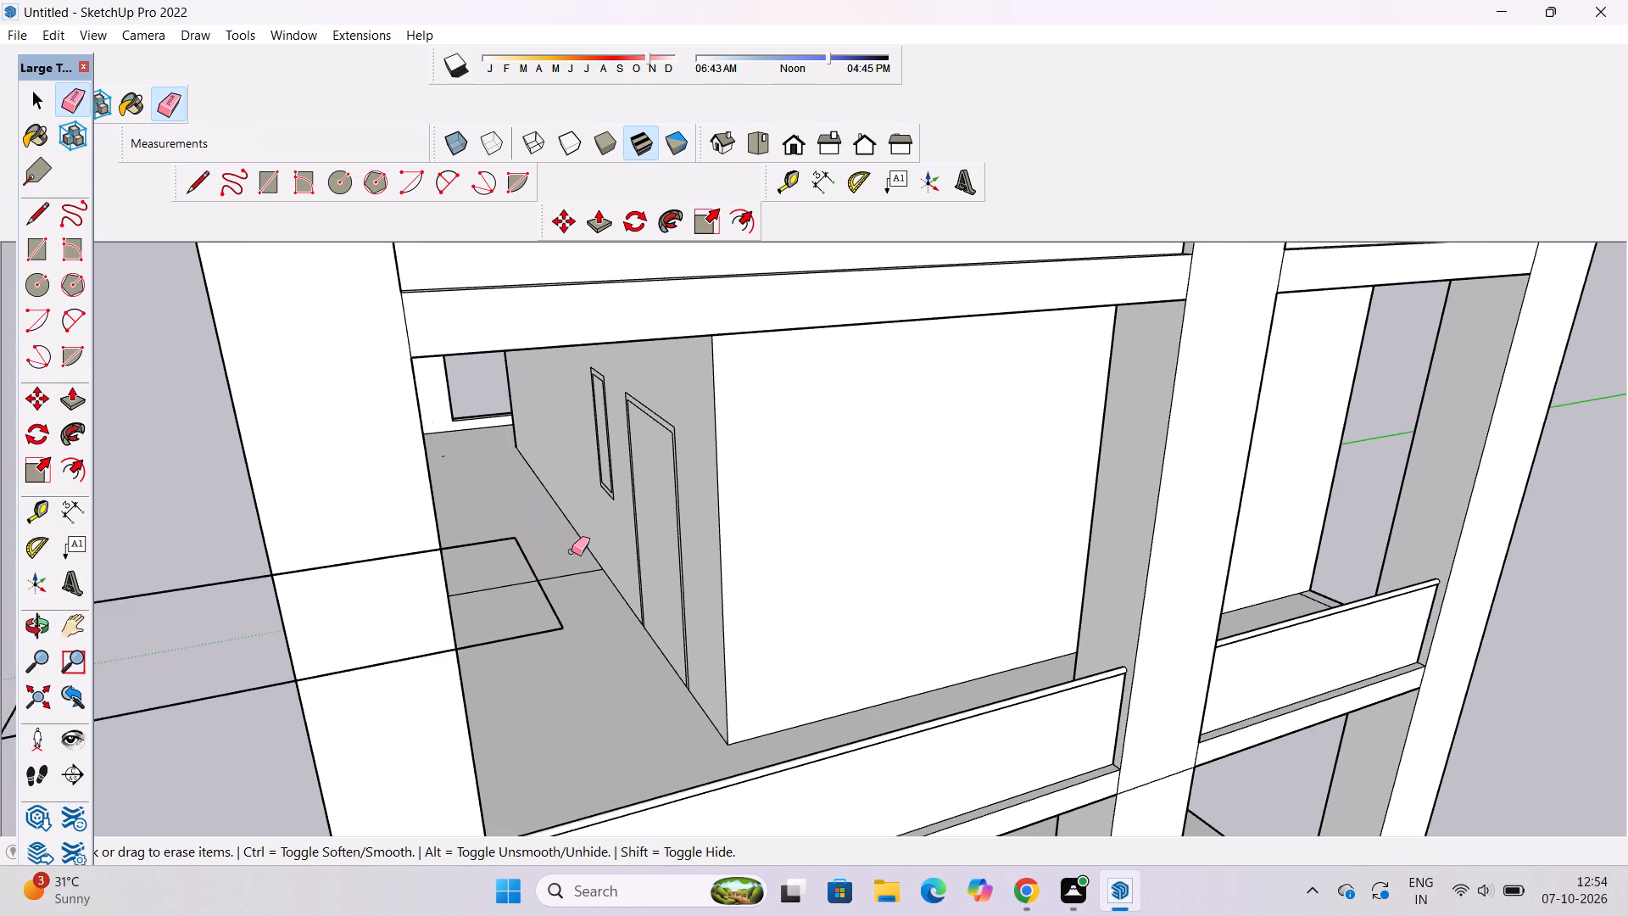
pyautogui.click(572, 556)
pyautogui.click(563, 581)
pyautogui.click(560, 573)
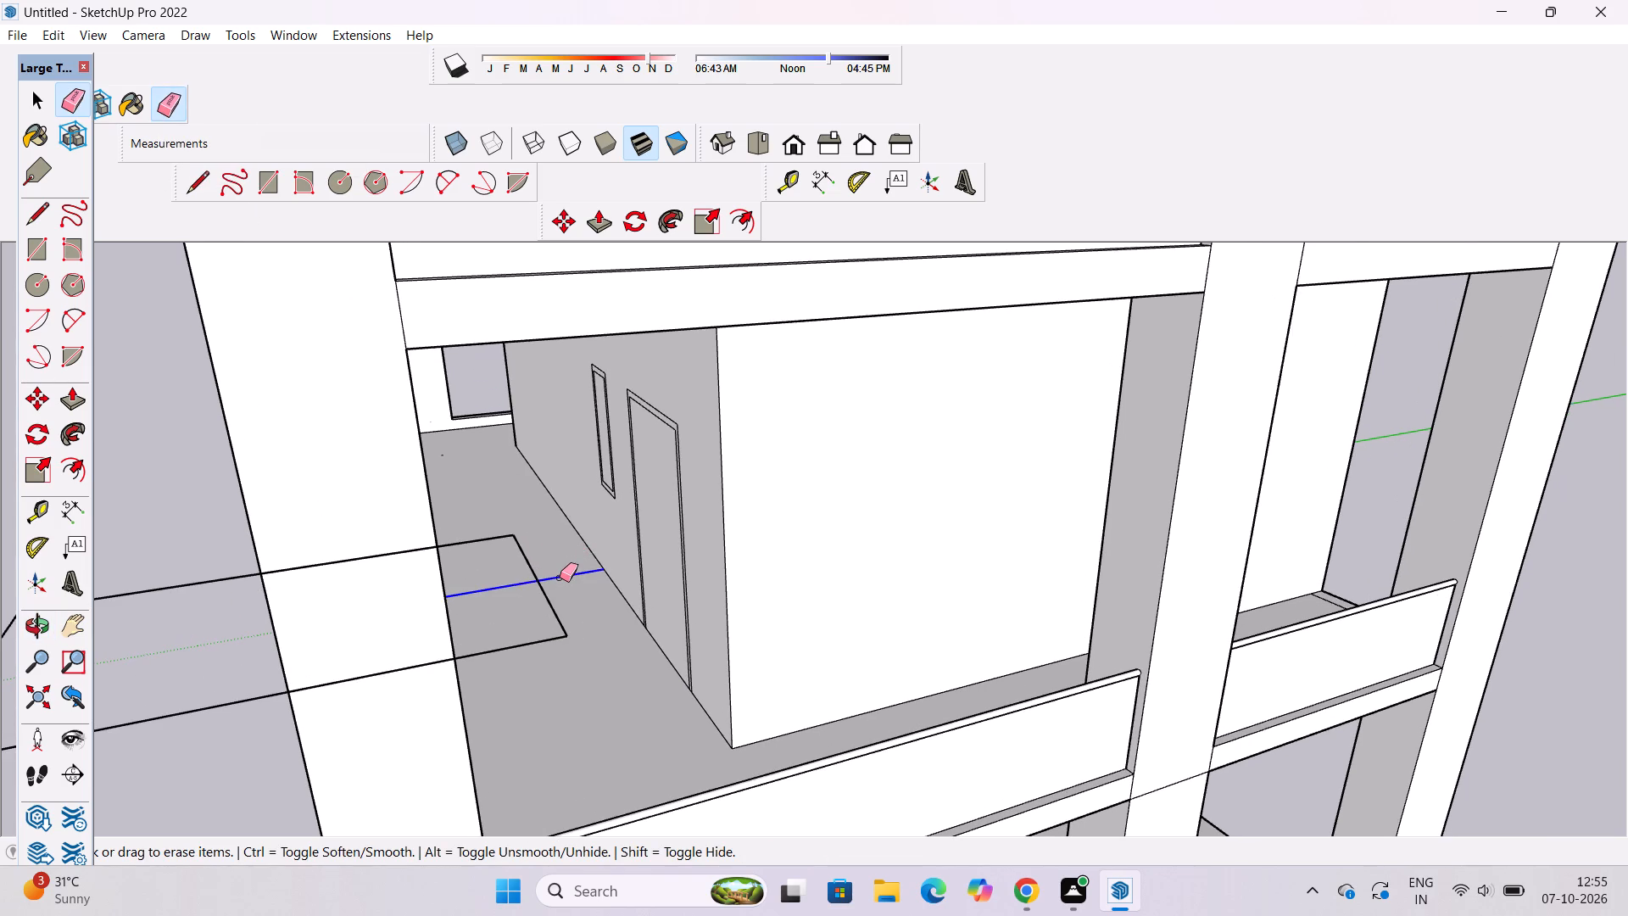
# Examine the balconies' side elevation with its doors, narrow windows, parapets and edge beams.
pyautogui.press('space')
pyautogui.press('o')
pyautogui.scroll(-8, 460, 446)
pyautogui.moveTo(442, 482); pyautogui.dragTo(642, 462)
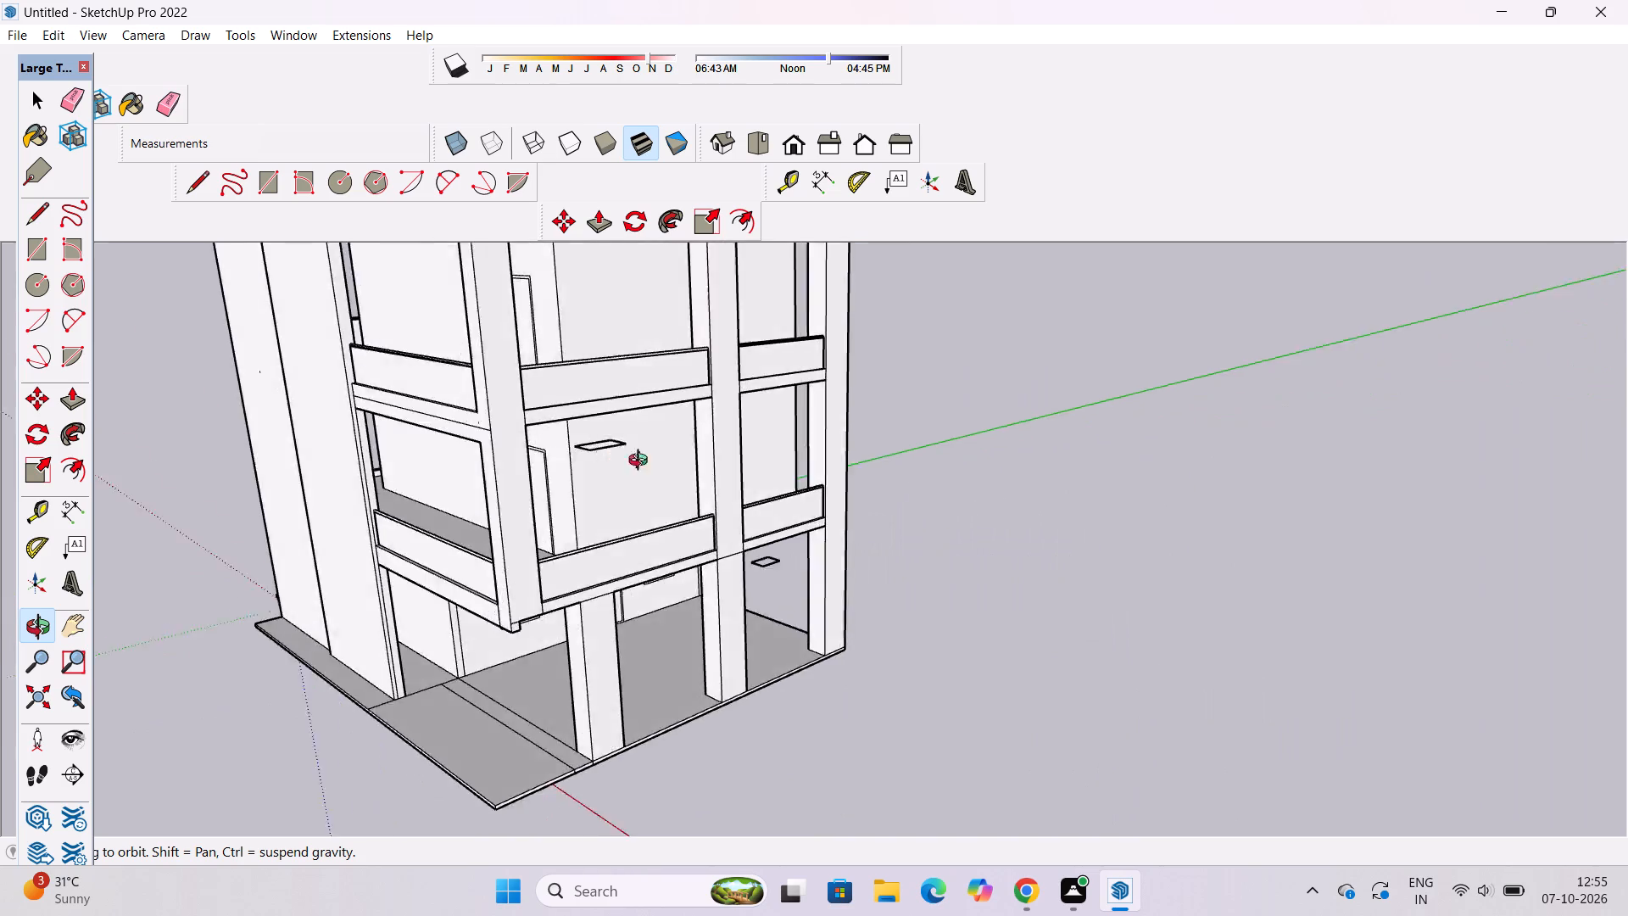
pyautogui.moveTo(642, 462); pyautogui.dragTo(893, 456)
pyautogui.keyDown('shift'); pyautogui.moveTo(900, 477); pyautogui.dragTo(802, 490); pyautogui.keyUp('shift')
pyautogui.keyDown('shift'); pyautogui.moveTo(869, 394); pyautogui.dragTo(729, 388); pyautogui.keyUp('shift')
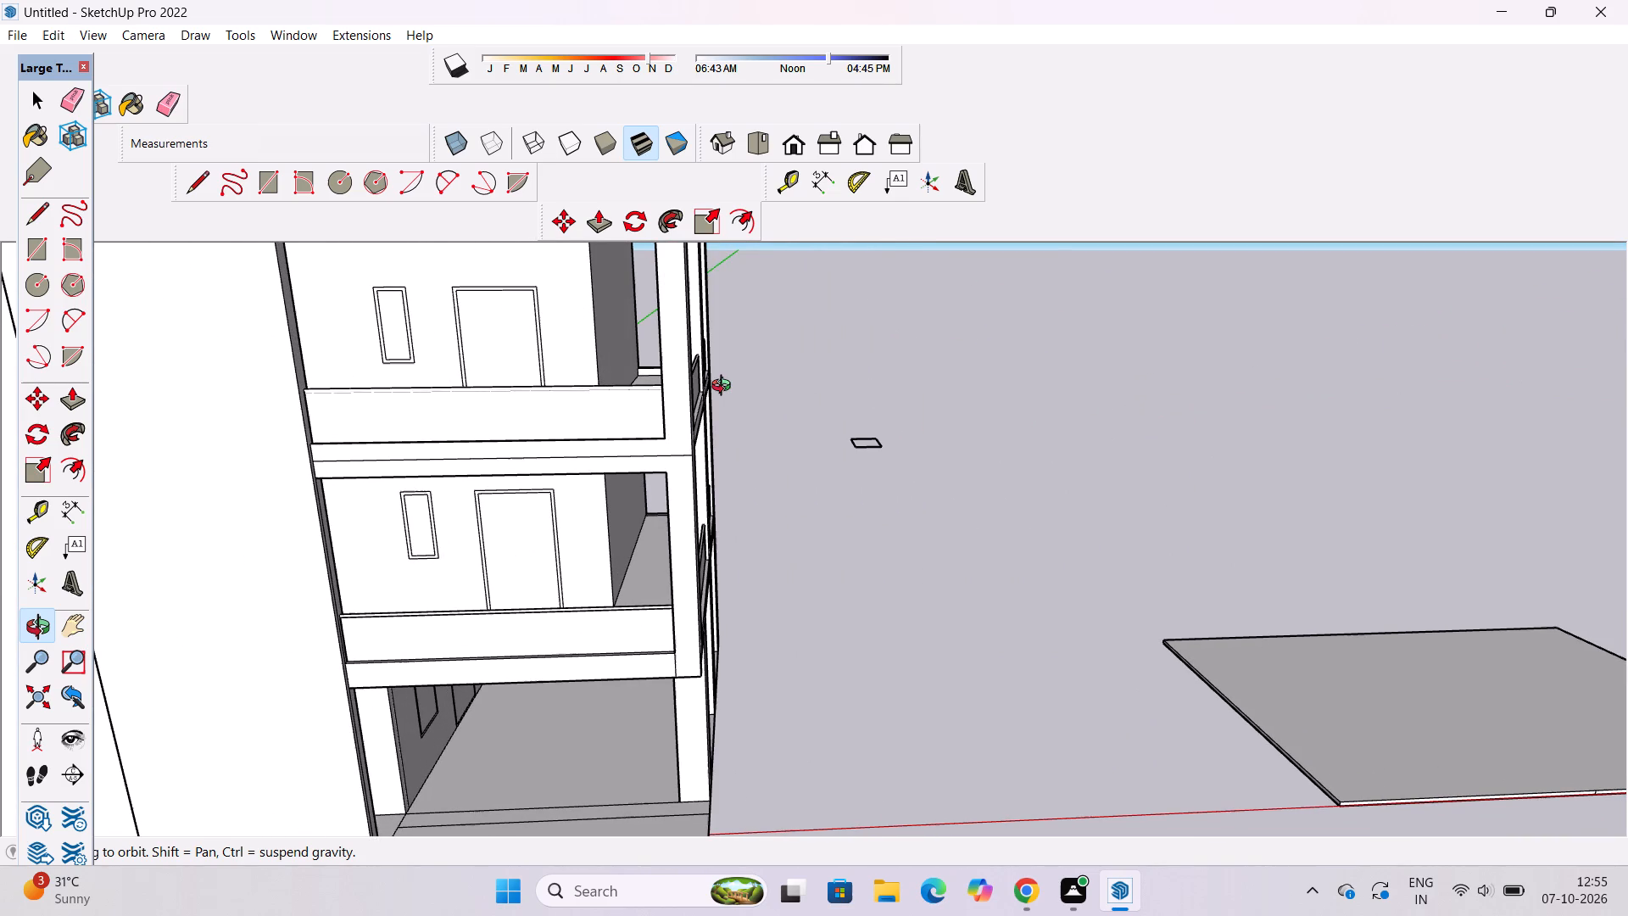
pyautogui.scroll(-5, 739, 431)
pyautogui.scroll(4, 657, 374)
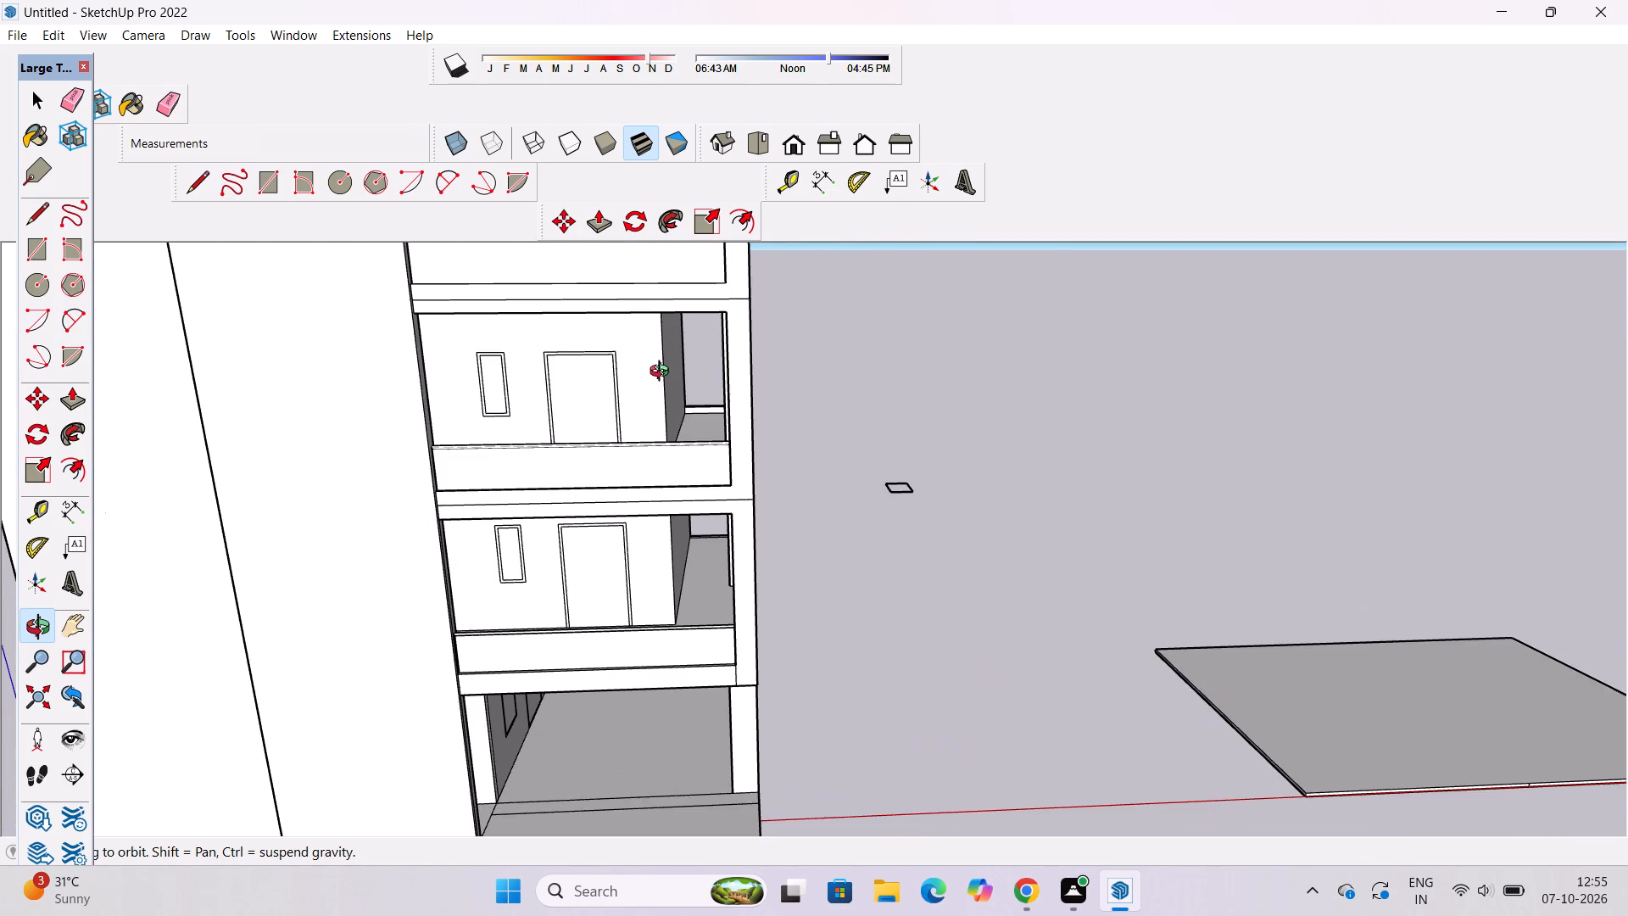
pyautogui.scroll(5, 709, 489)
pyautogui.moveTo(783, 567); pyautogui.dragTo(639, 598)
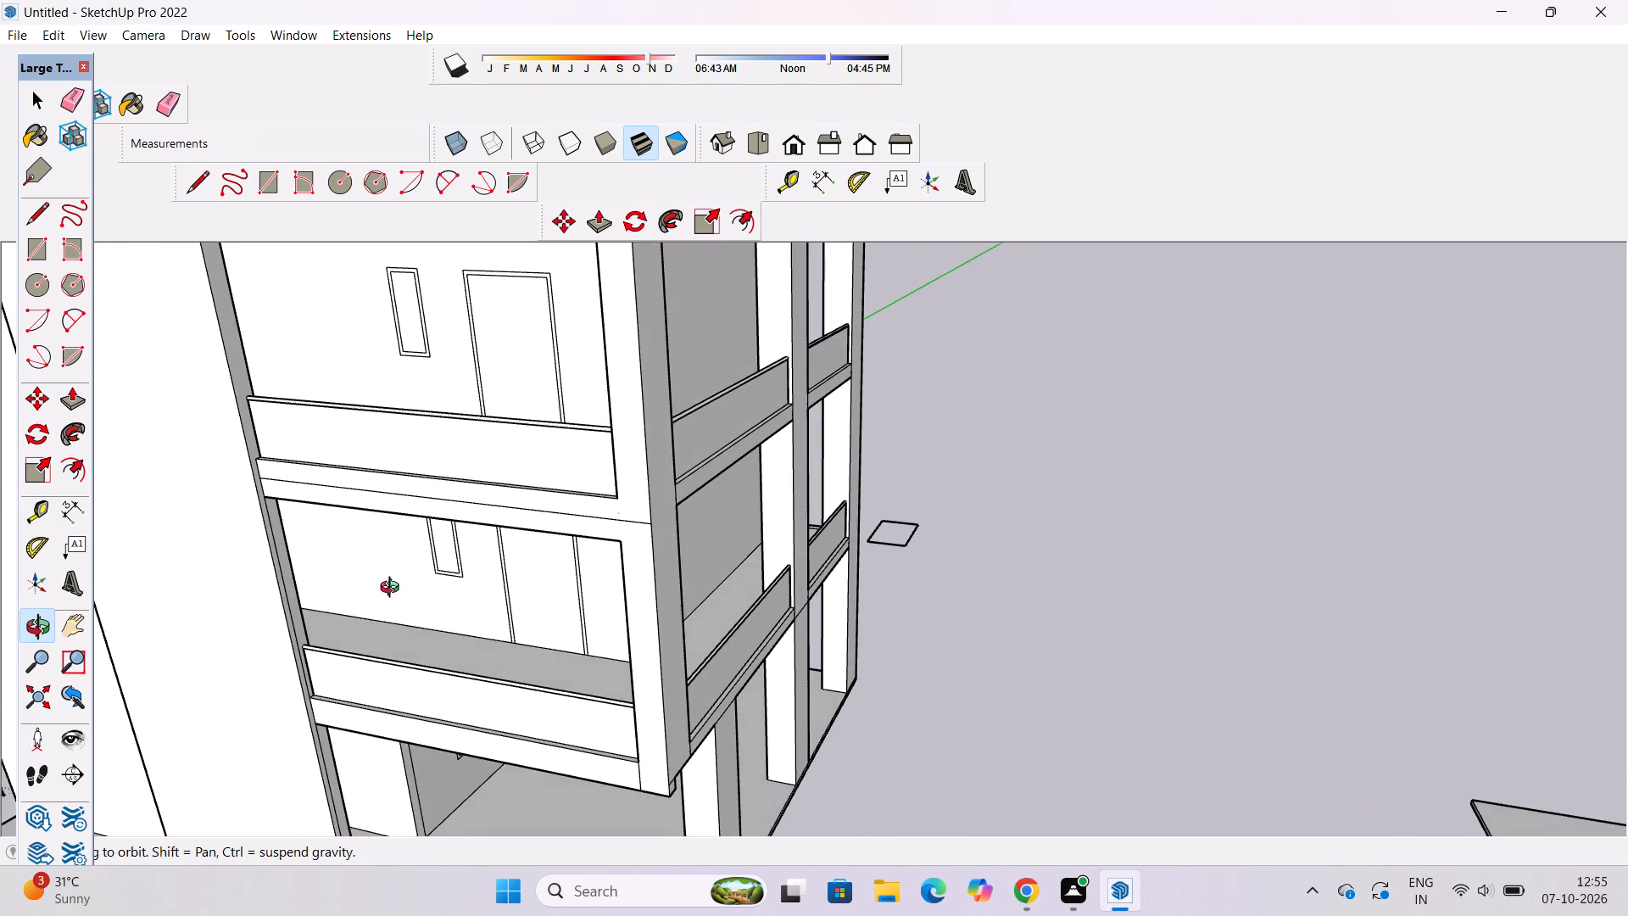
pyautogui.moveTo(393, 589); pyautogui.dragTo(512, 552)
pyautogui.scroll(3, 654, 590)
pyautogui.keyDown('shift'); pyautogui.moveTo(579, 634); pyautogui.dragTo(688, 636); pyautogui.keyUp('shift')
pyautogui.moveTo(611, 687); pyautogui.dragTo(665, 614)
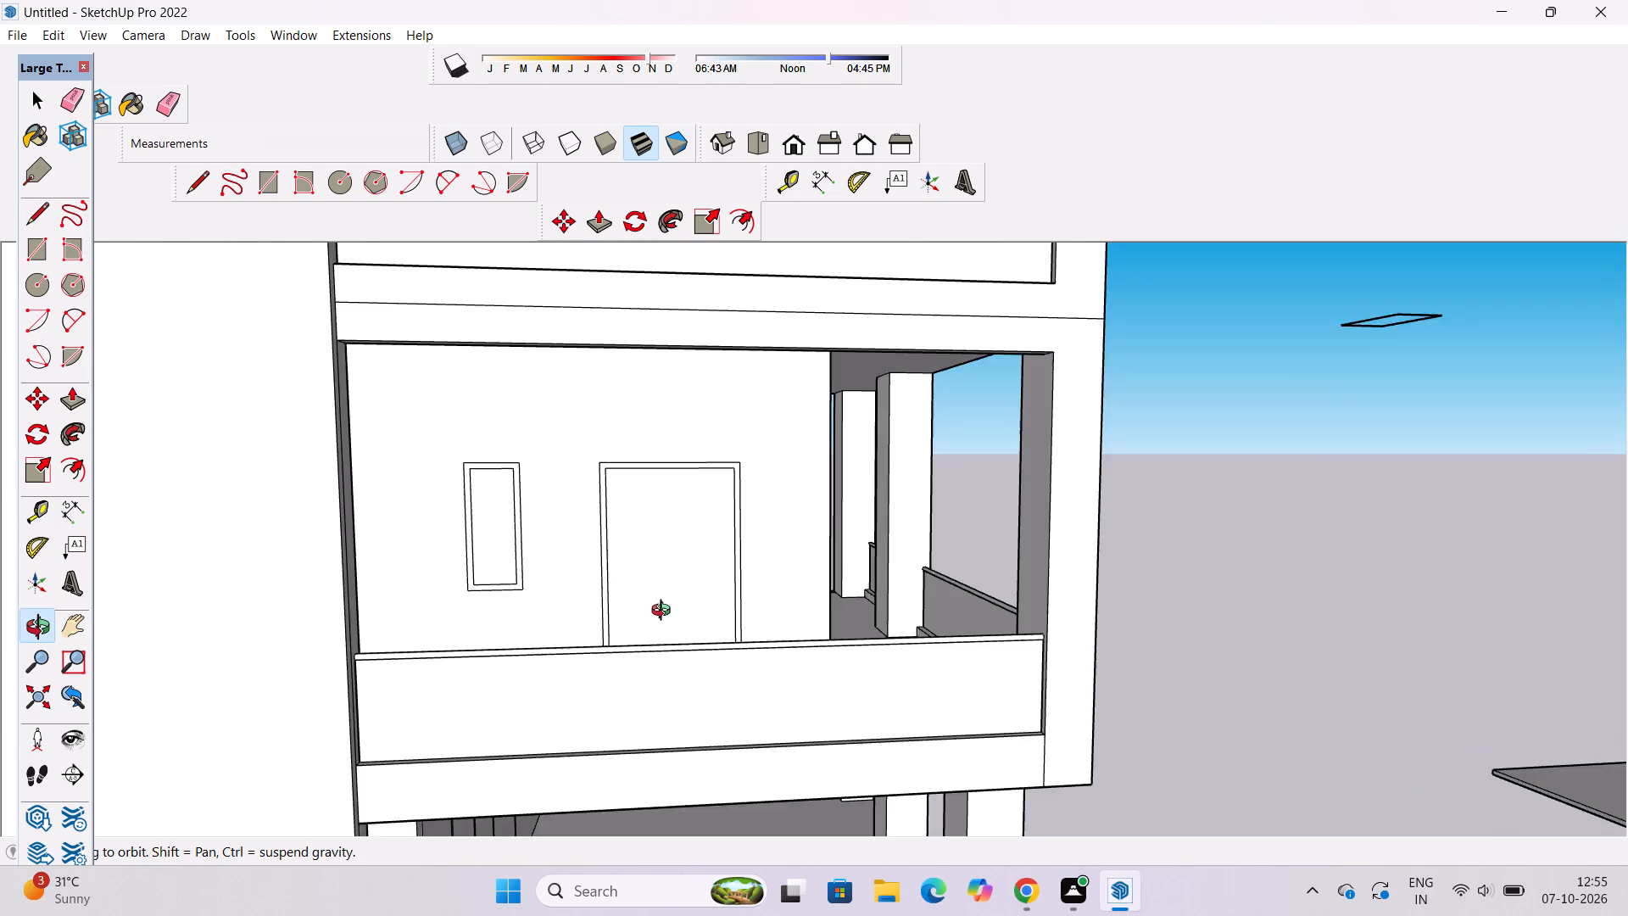
# Recess the door panel on the lower balcony's wall by 1.5" inside its frame using Push/Pull.
pyautogui.scroll(-5, 672, 598)
pyautogui.keyDown('shift'); pyautogui.moveTo(715, 558); pyautogui.dragTo(616, 606); pyautogui.keyUp('shift')
pyautogui.moveTo(605, 625); pyautogui.dragTo(656, 667)
pyautogui.scroll(5, 581, 667)
pyautogui.keyDown('shift'); pyautogui.moveTo(580, 667); pyautogui.dragTo(580, 679); pyautogui.keyUp('shift')
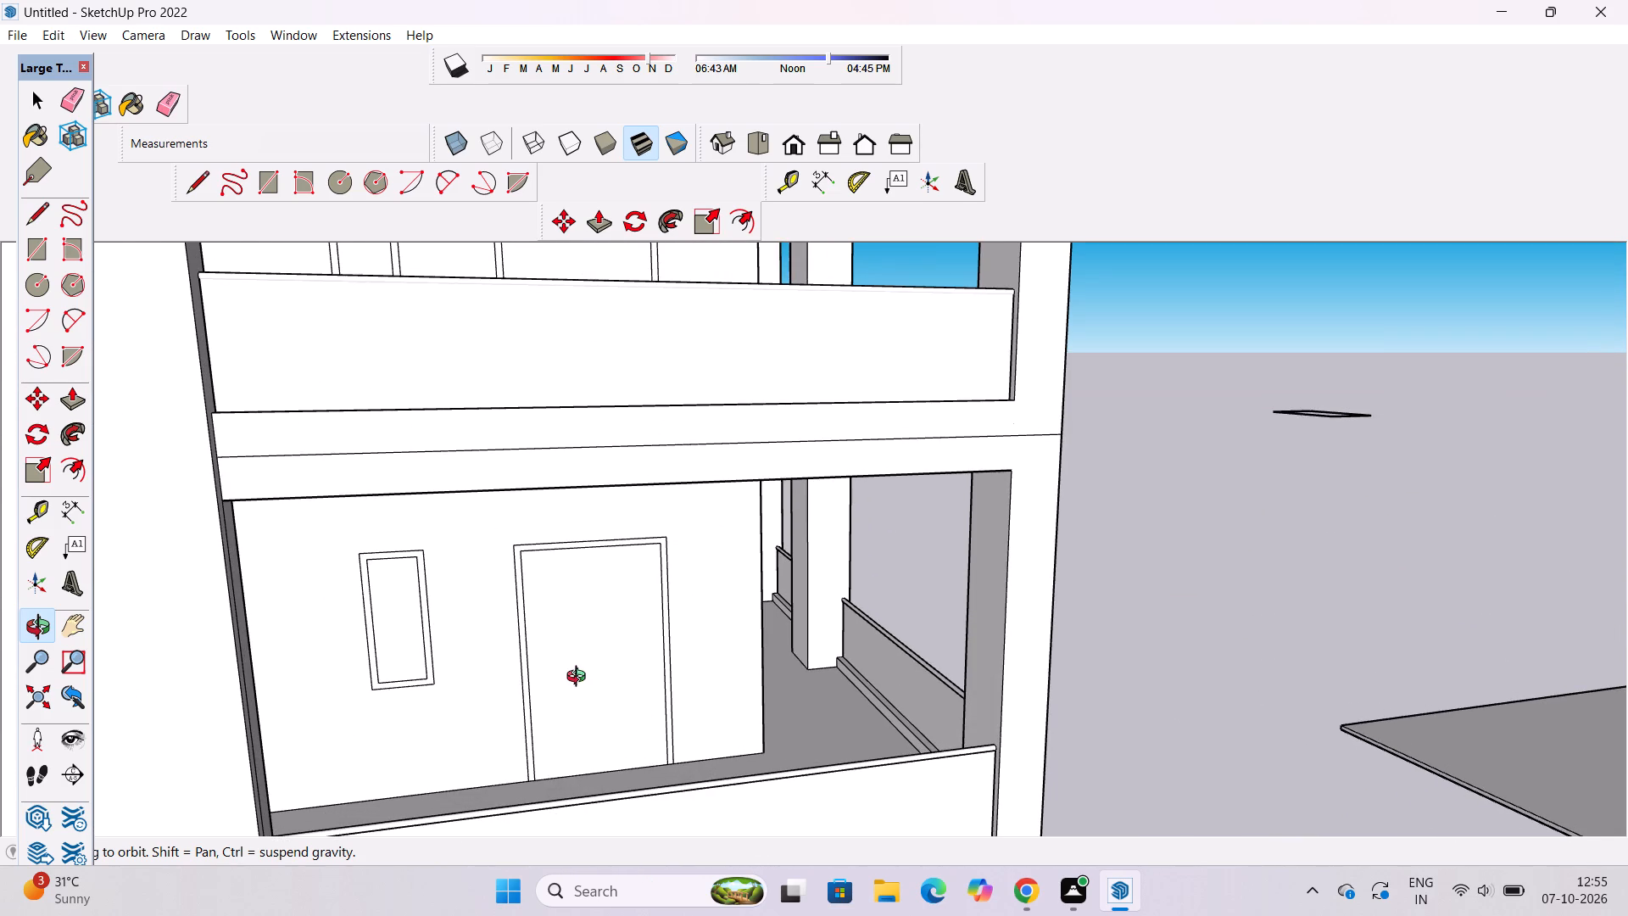
pyautogui.press('space')
pyautogui.click(622, 646)
pyautogui.press('p')
pyautogui.click(622, 646)
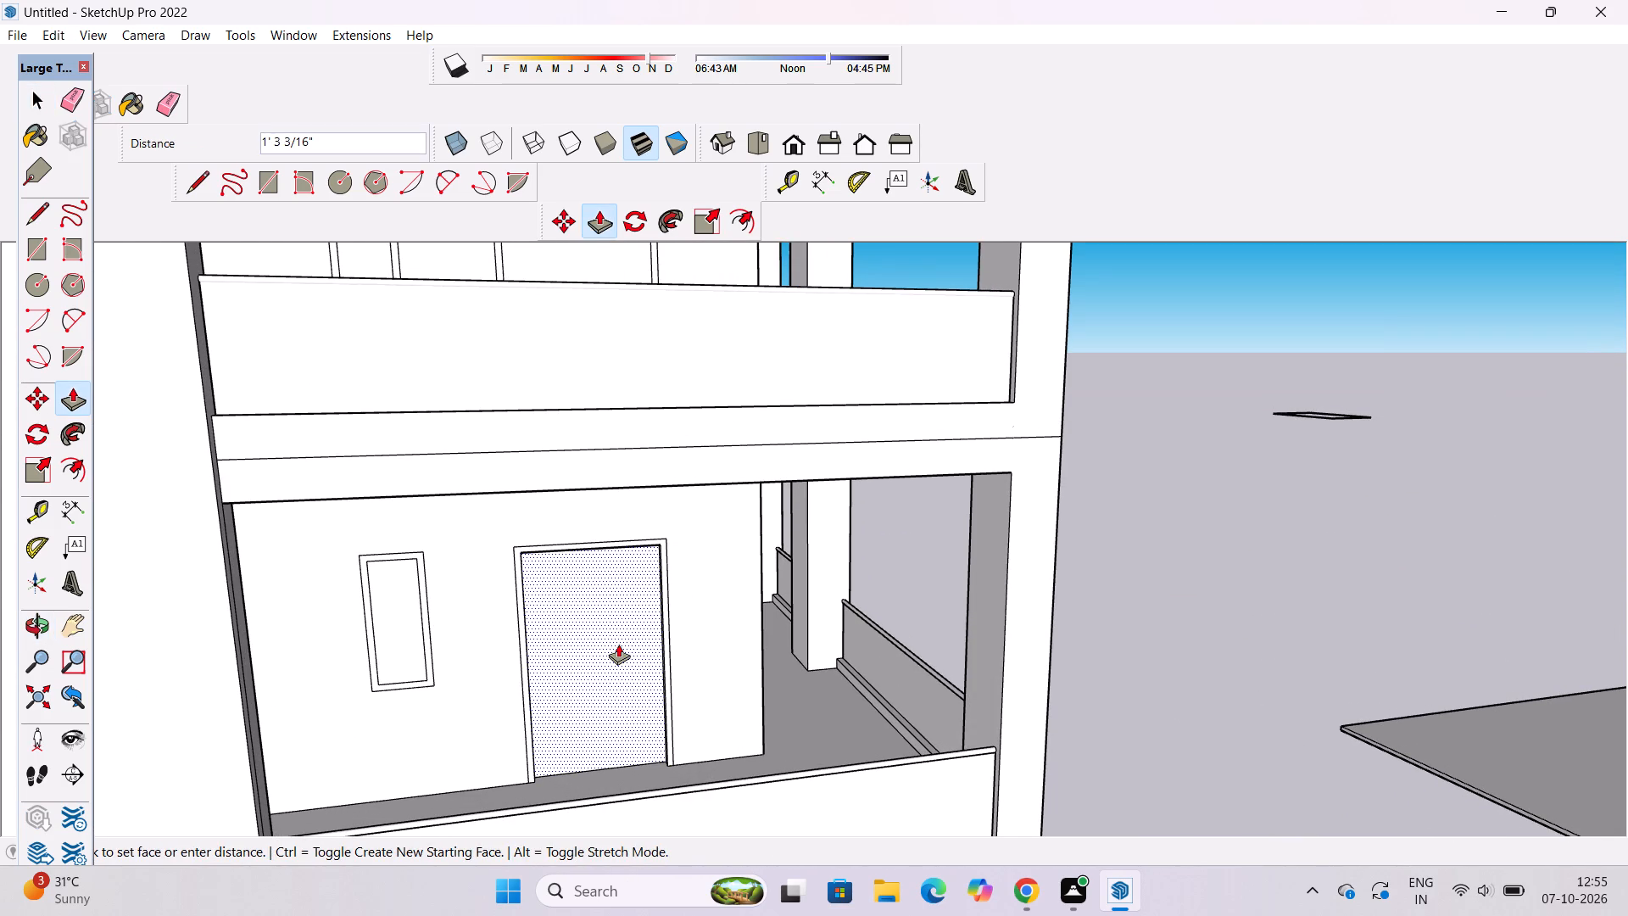
pyautogui.press('1')
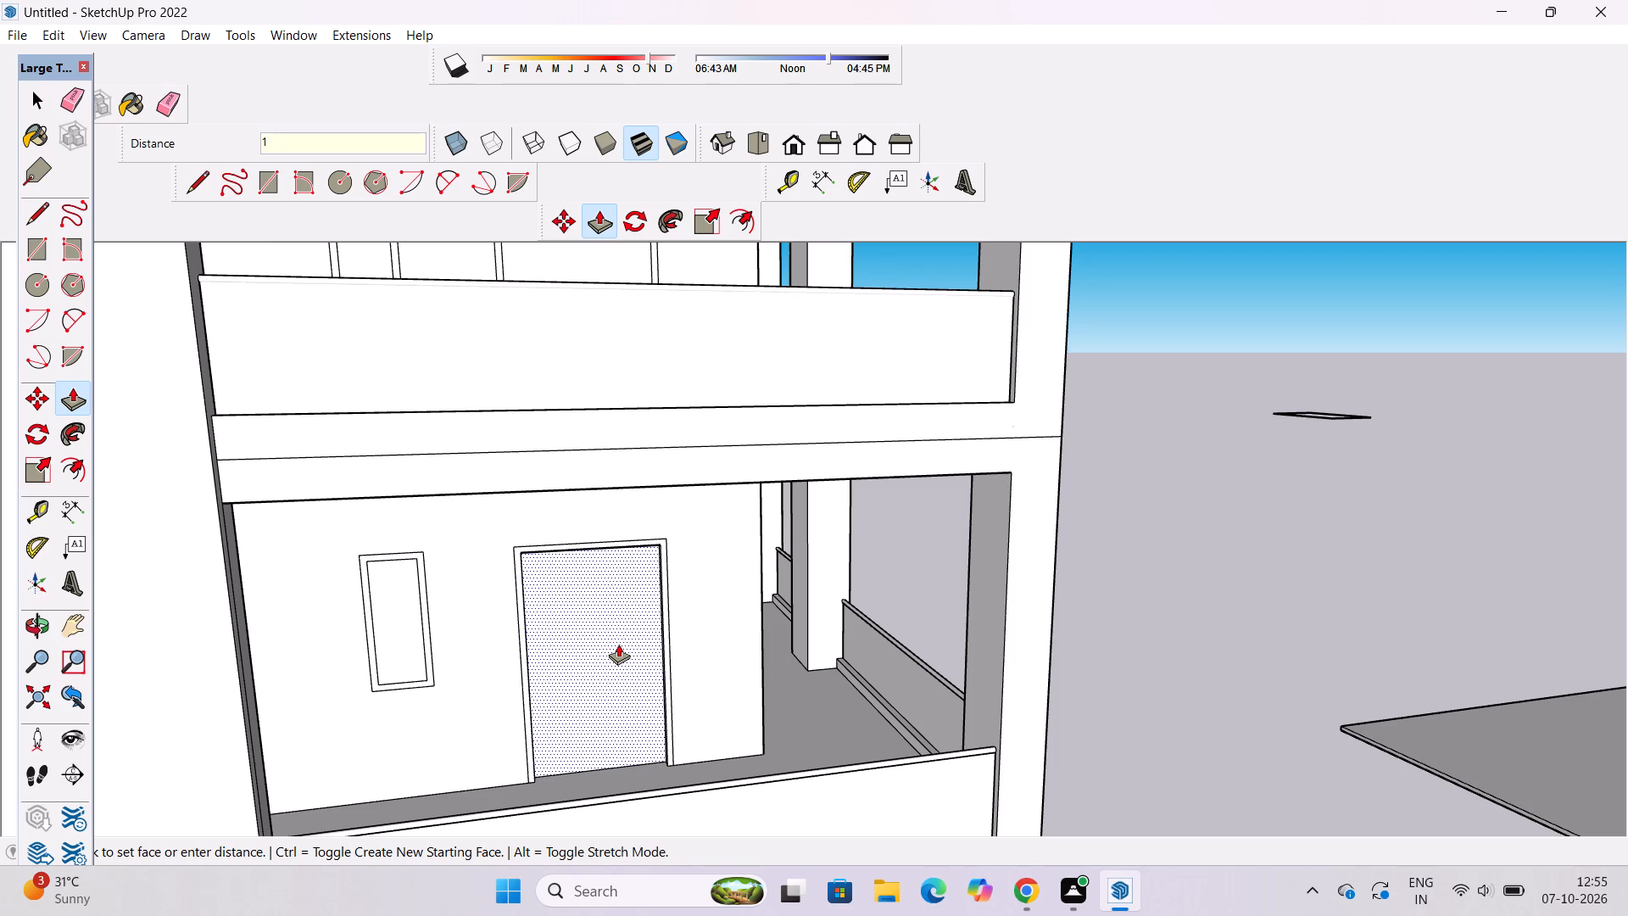
pyautogui.write('.5')
pyautogui.hotkey('shift', '"')
pyautogui.press('Return')
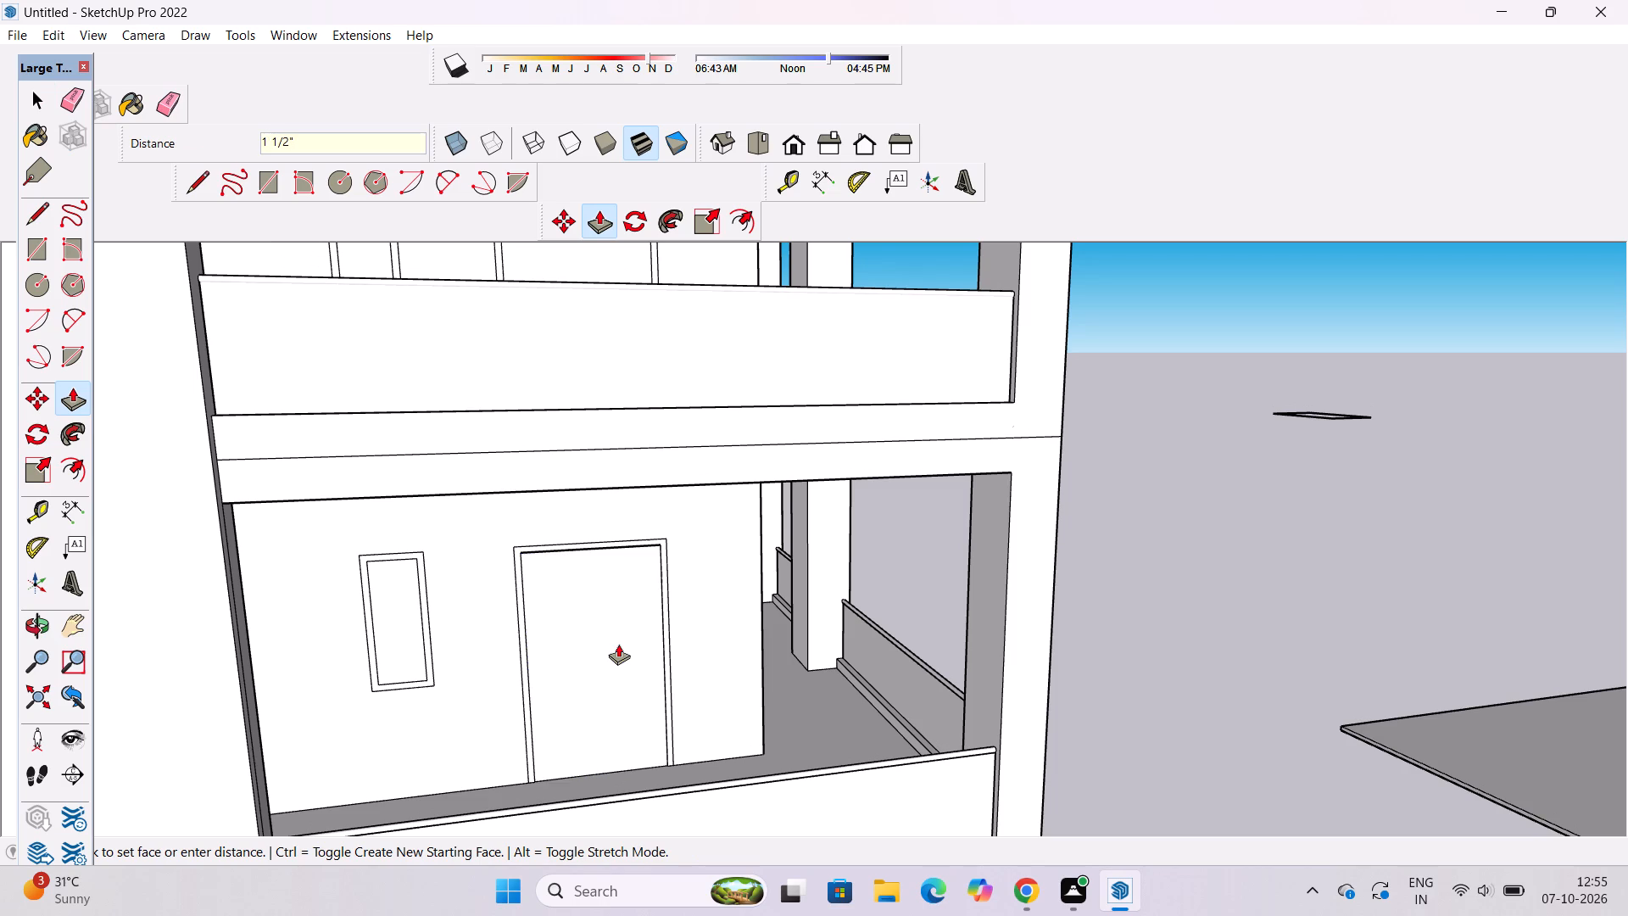
# Recess the narrow window panel beside the lower balcony's door by 1 1/2", matching the door panel's depth.
pyautogui.press('o')
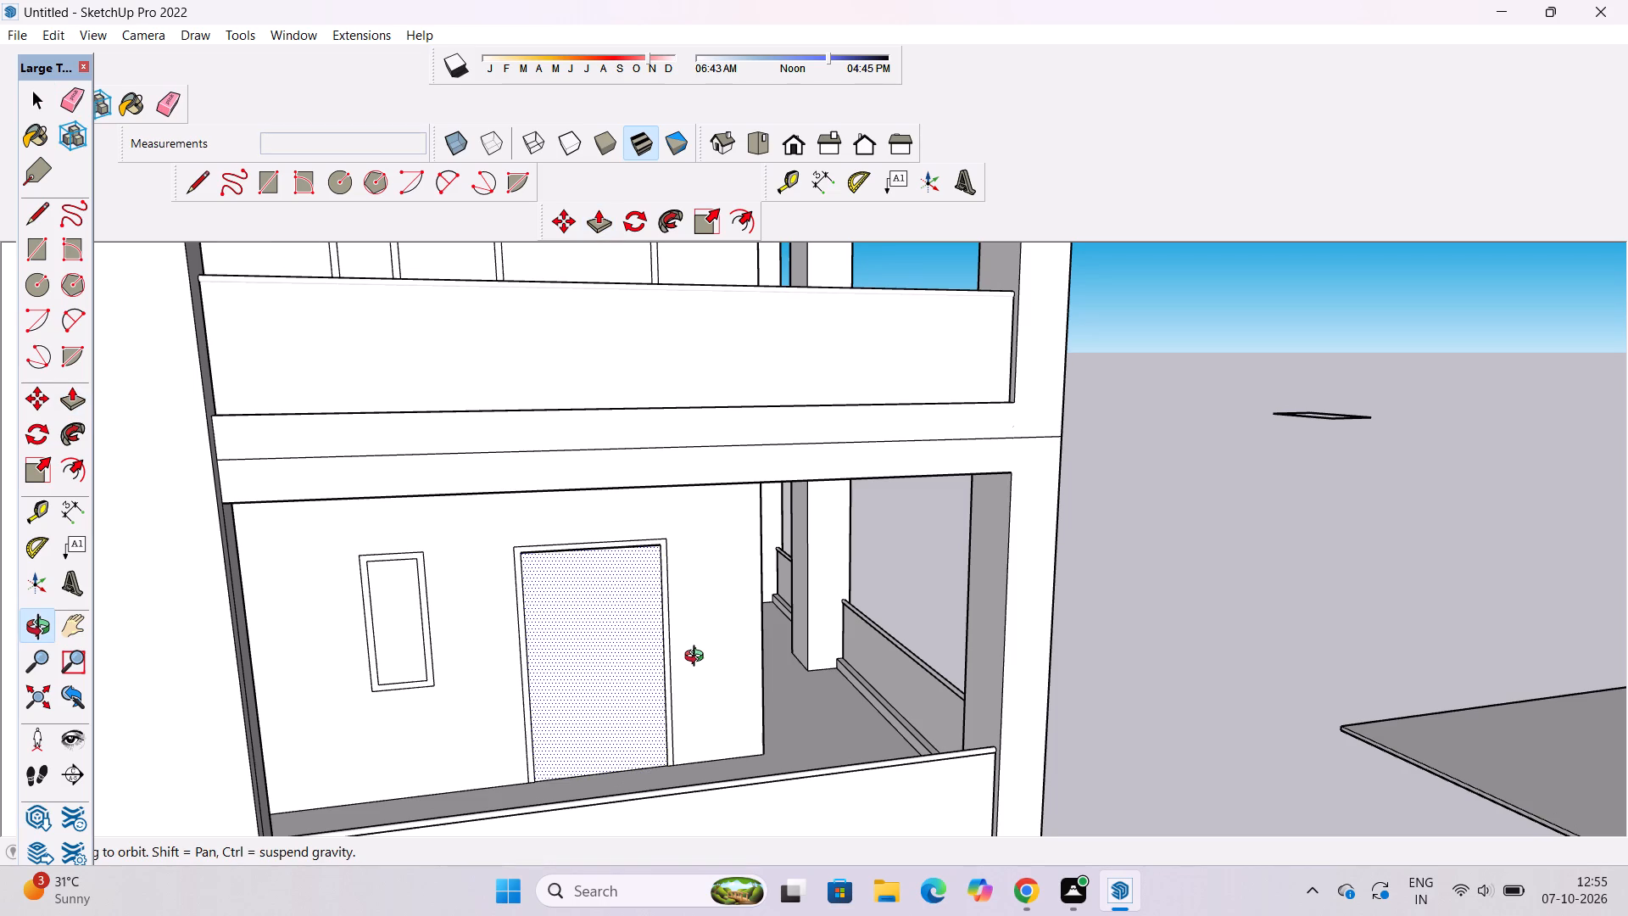
pyautogui.moveTo(794, 650); pyautogui.dragTo(724, 671)
pyautogui.keyDown('shift'); pyautogui.moveTo(698, 684); pyautogui.dragTo(743, 699); pyautogui.keyUp('shift')
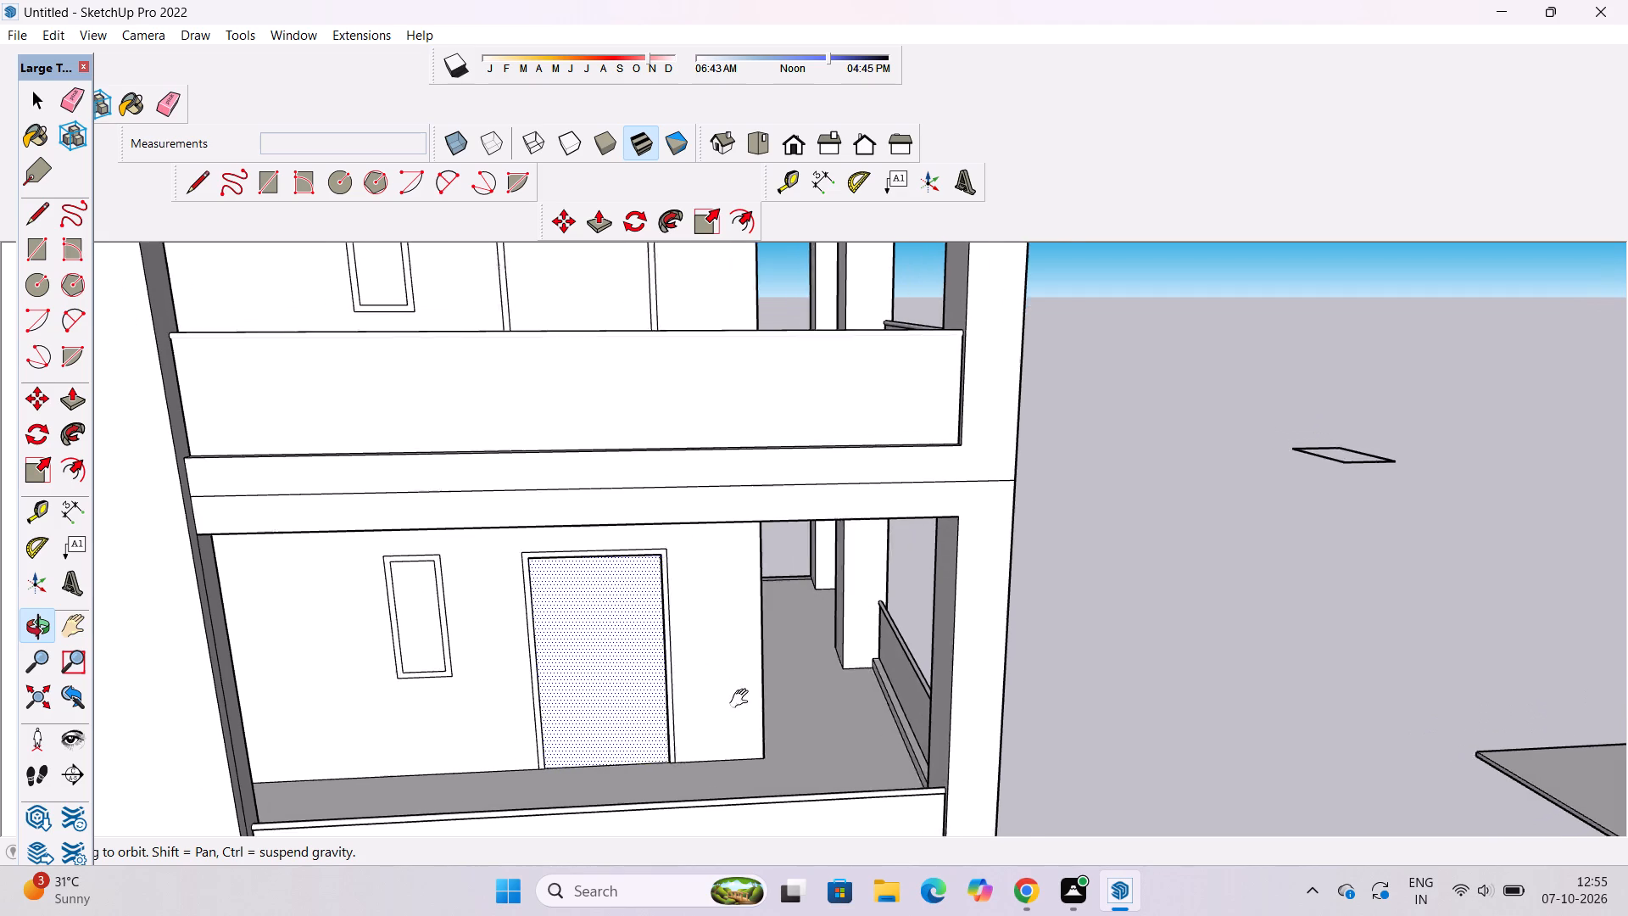
pyautogui.keyDown('shift'); pyautogui.moveTo(743, 699); pyautogui.dragTo(755, 701); pyautogui.keyUp('shift')
pyautogui.scroll(3, 702, 693)
pyautogui.keyDown('shift'); pyautogui.moveTo(699, 679); pyautogui.dragTo(773, 690); pyautogui.keyUp('shift')
pyautogui.press('space')
pyautogui.click(430, 571)
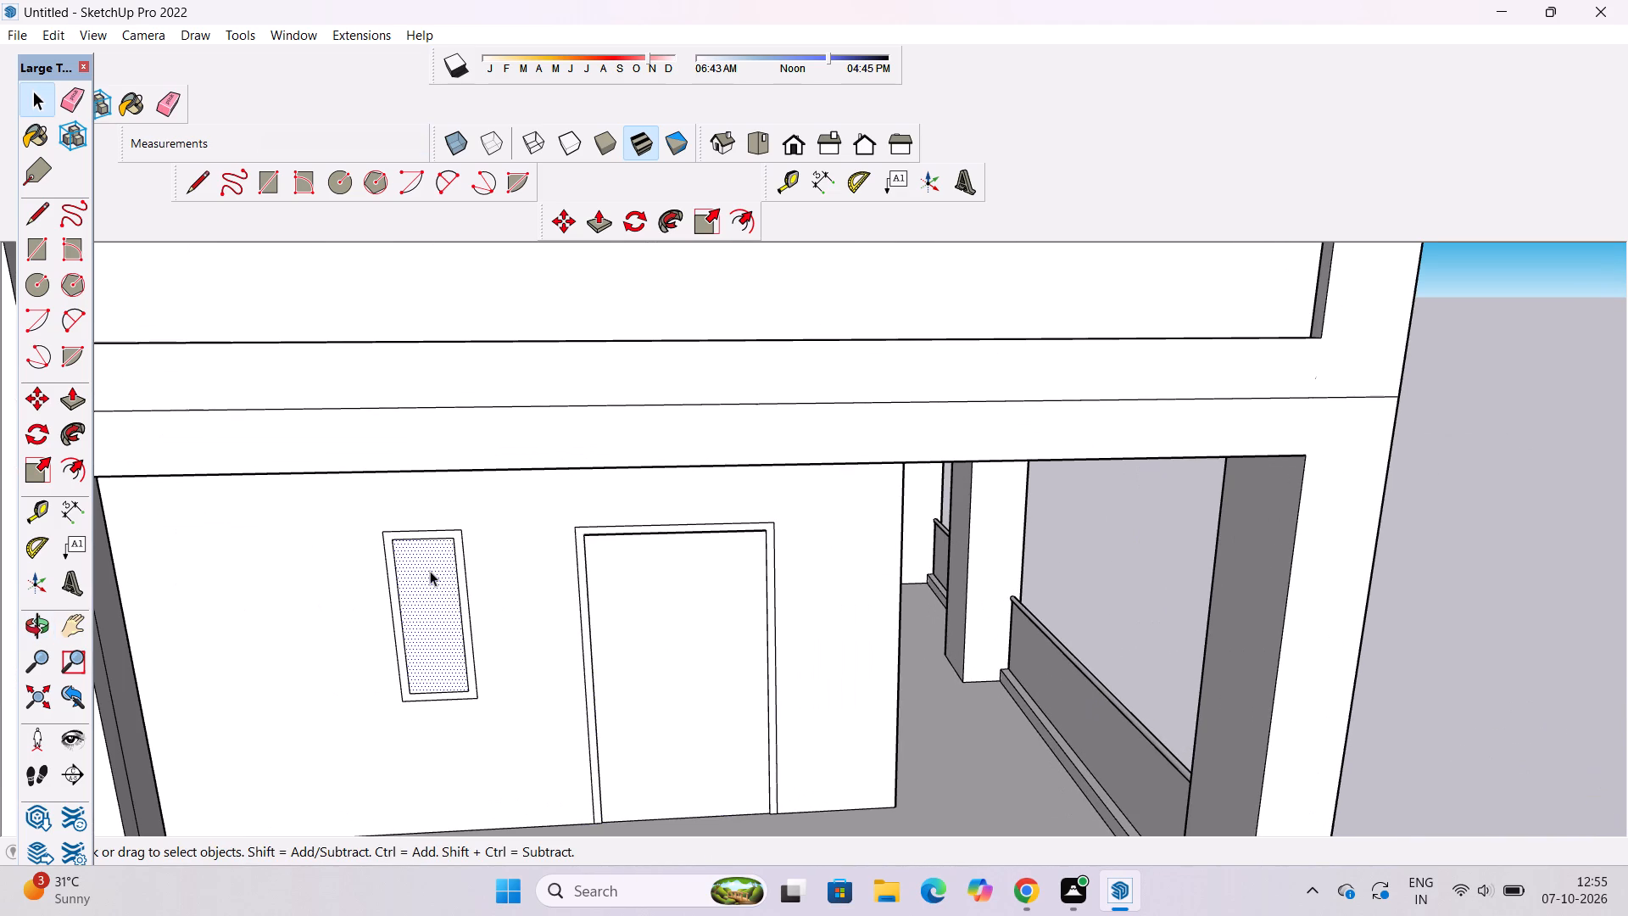
pyautogui.press('p')
pyautogui.click(430, 571)
pyautogui.click(673, 575)
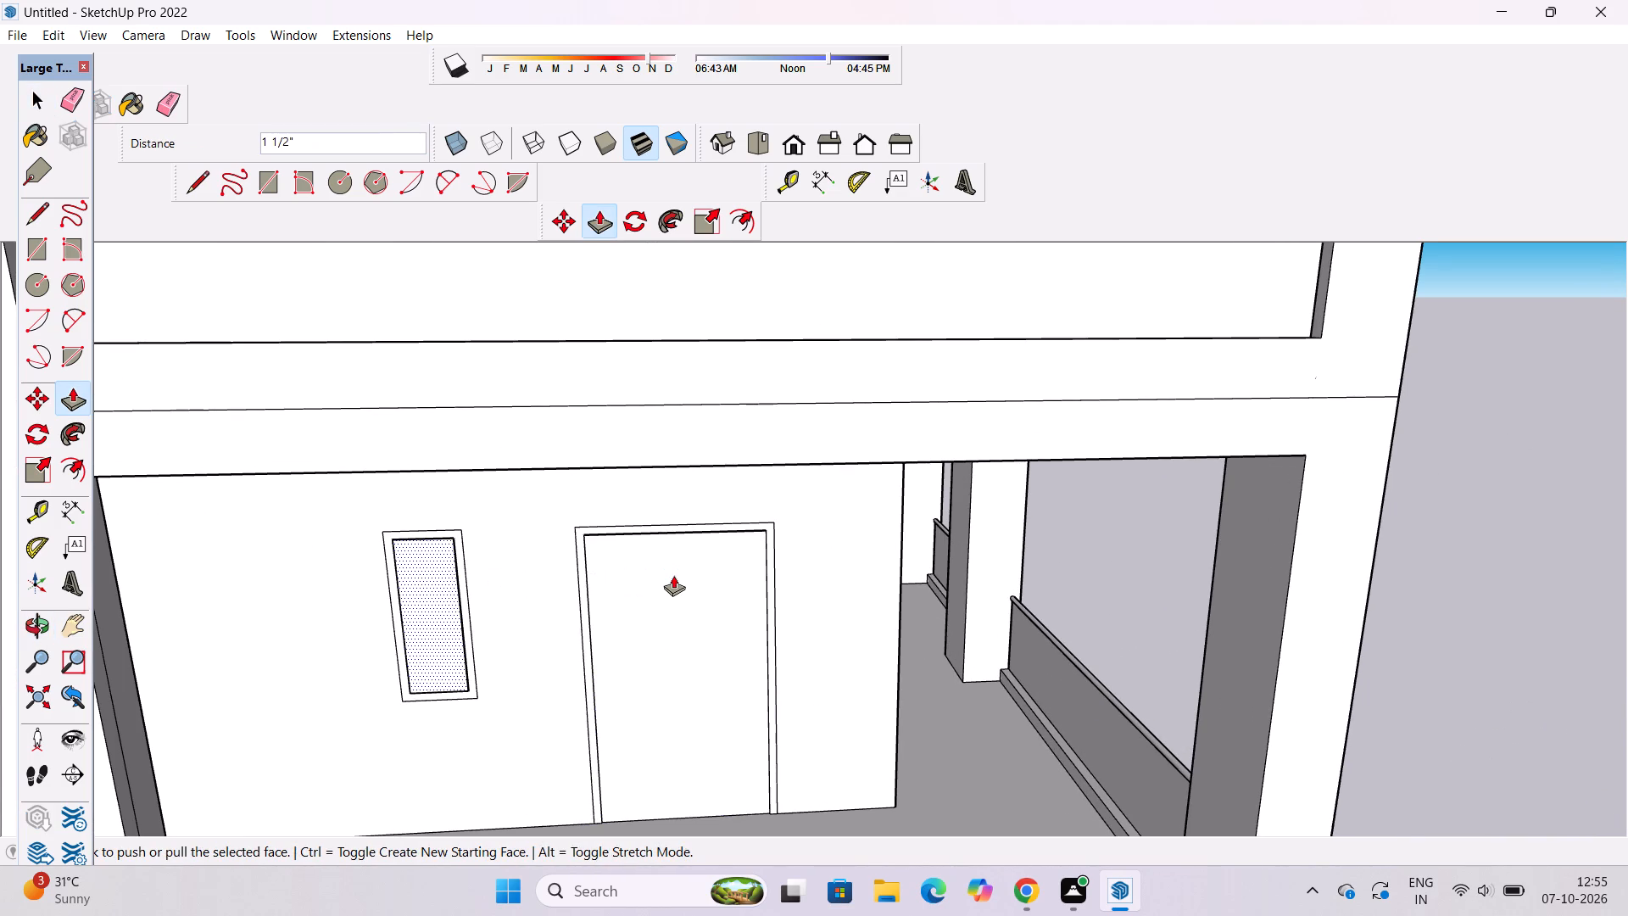
pyautogui.press('space')
pyautogui.click(1089, 556)
# Recess the door panel on the next balcony level up by 1.5" inside its frame using Push/Pull.
pyautogui.scroll(-3, 774, 665)
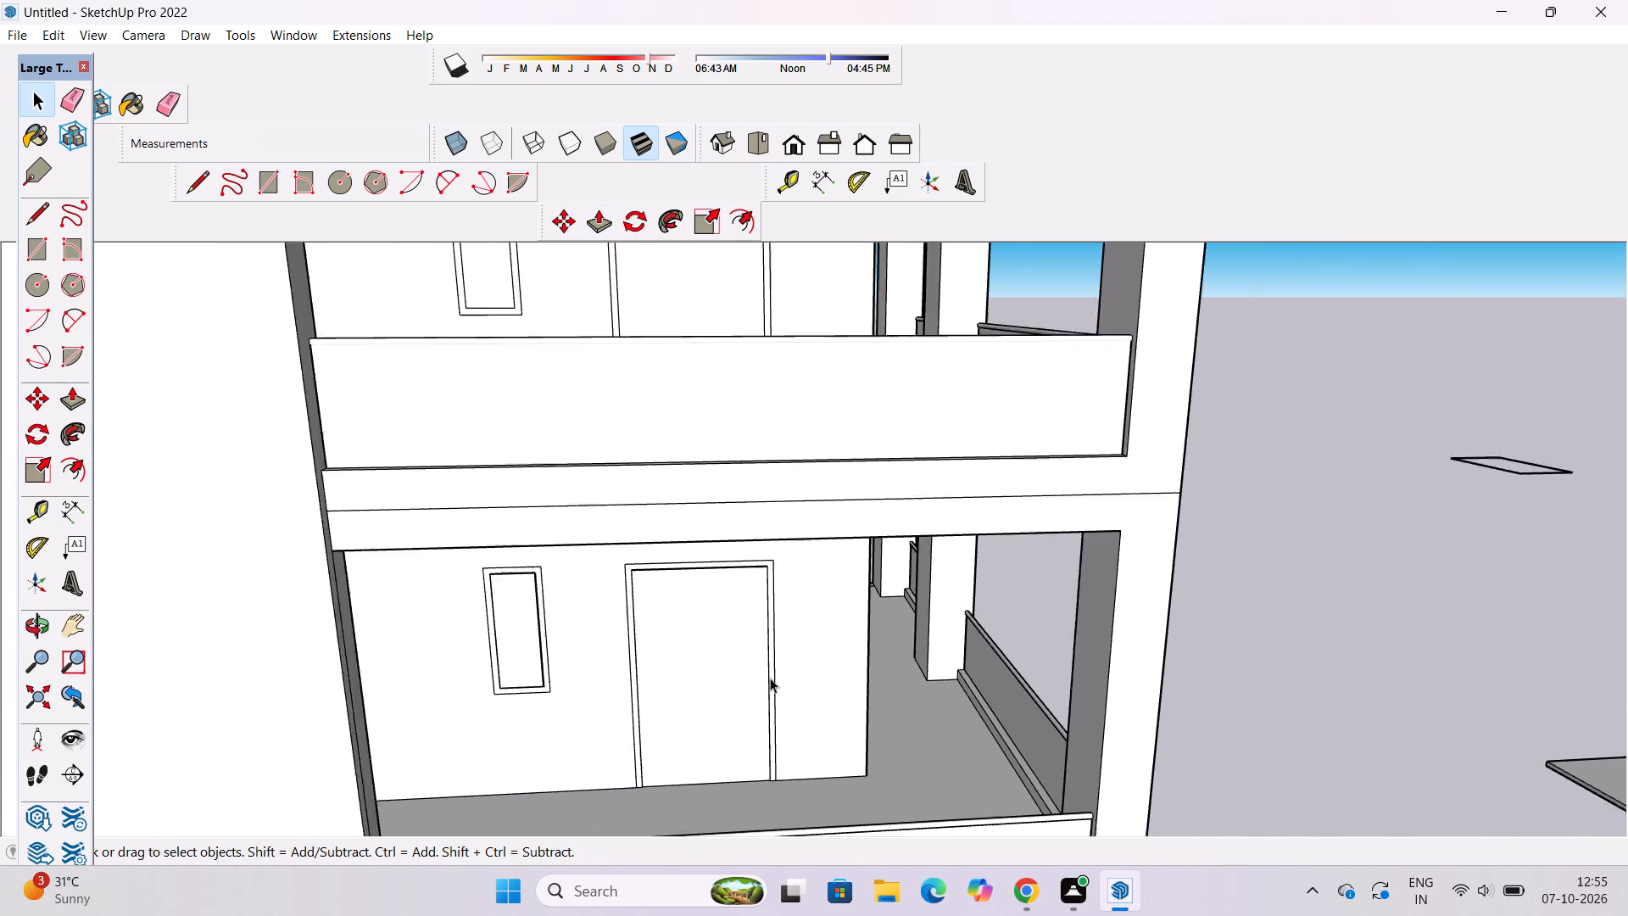
pyautogui.scroll(-1, 770, 678)
pyautogui.press('o')
pyautogui.scroll(2, 758, 607)
pyautogui.keyDown('shift'); pyautogui.moveTo(767, 588); pyautogui.dragTo(767, 712); pyautogui.keyUp('shift')
pyautogui.scroll(-3, 764, 662)
pyautogui.keyDown('shift'); pyautogui.moveTo(764, 637); pyautogui.dragTo(774, 670); pyautogui.keyUp('shift')
pyautogui.keyDown('shift'); pyautogui.moveTo(757, 620); pyautogui.dragTo(756, 637); pyautogui.keyUp('shift')
pyautogui.press('space')
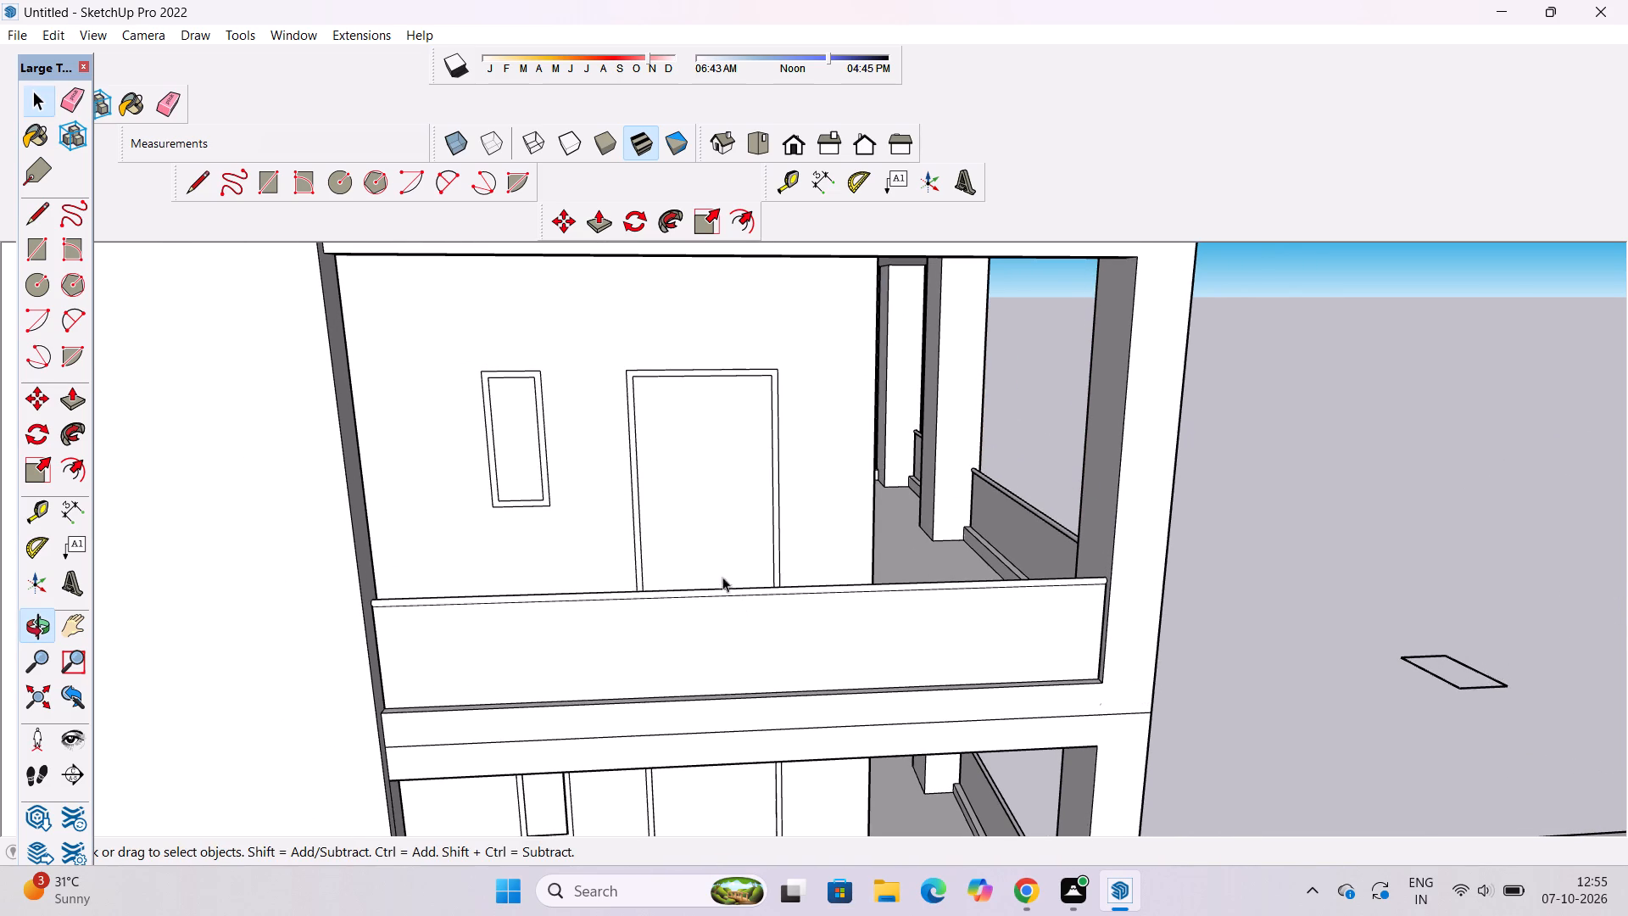
pyautogui.click(696, 496)
pyautogui.press('p')
pyautogui.click(696, 496)
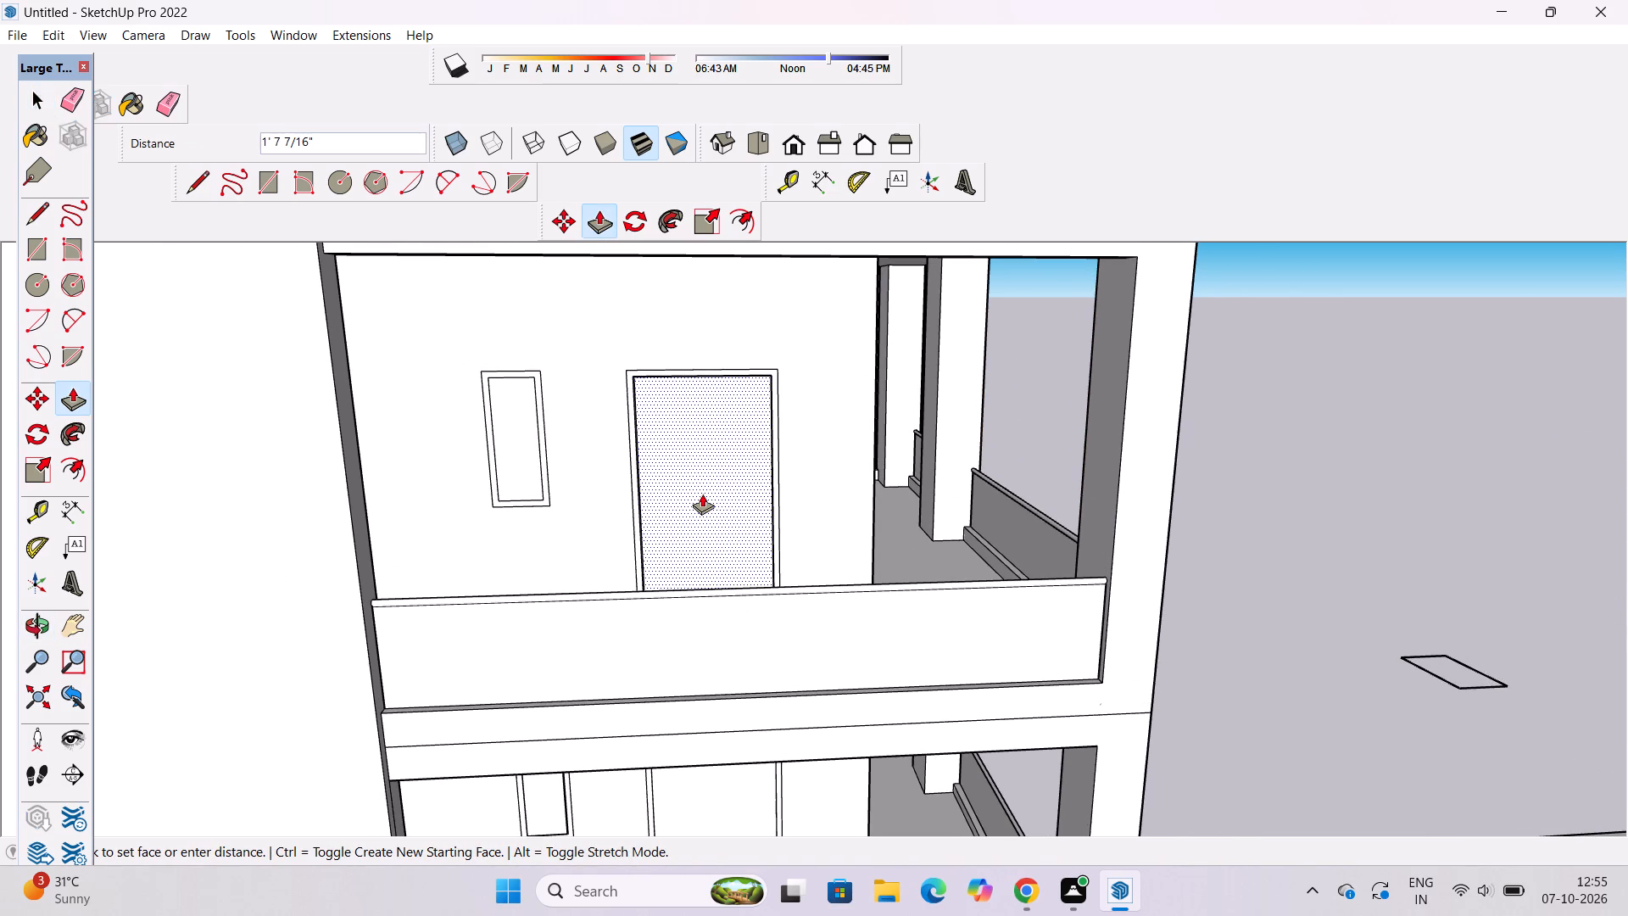
pyautogui.write('1.5"')
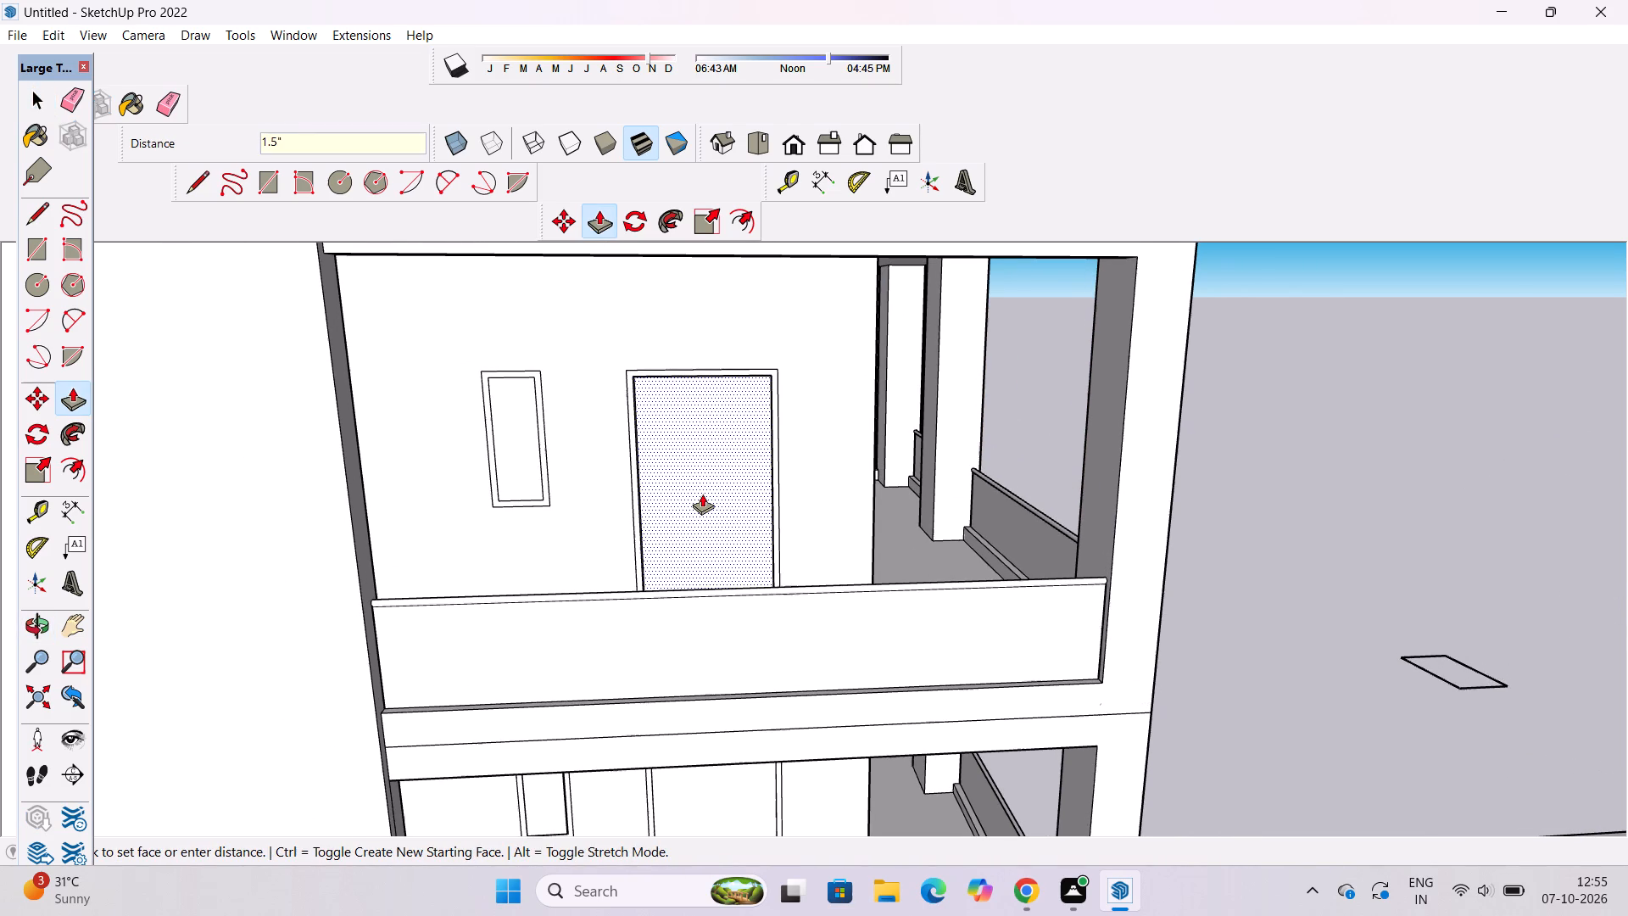
pyautogui.press('Return')
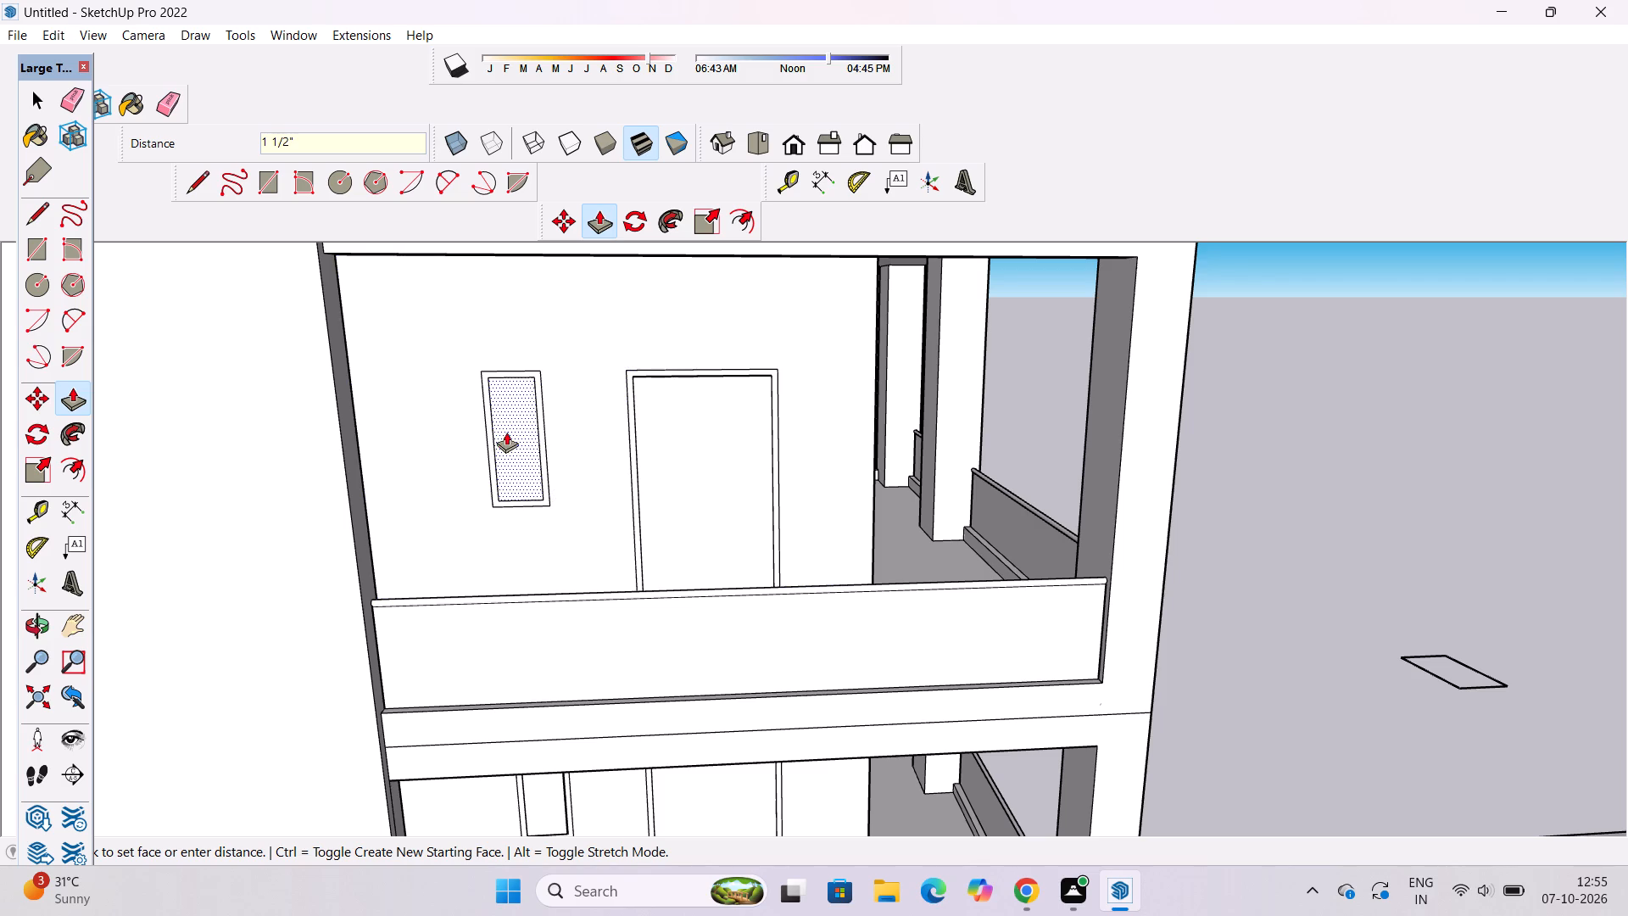
# Recess the narrow window panel beside that balcony's door by 1 1/2", matching the door panel's depth.
pyautogui.click(510, 427)
pyautogui.click(722, 416)
# Recess the door panel on the next balcony level up by 1.5" inside its frame using Push/Pull.
pyautogui.scroll(-7, 670, 629)
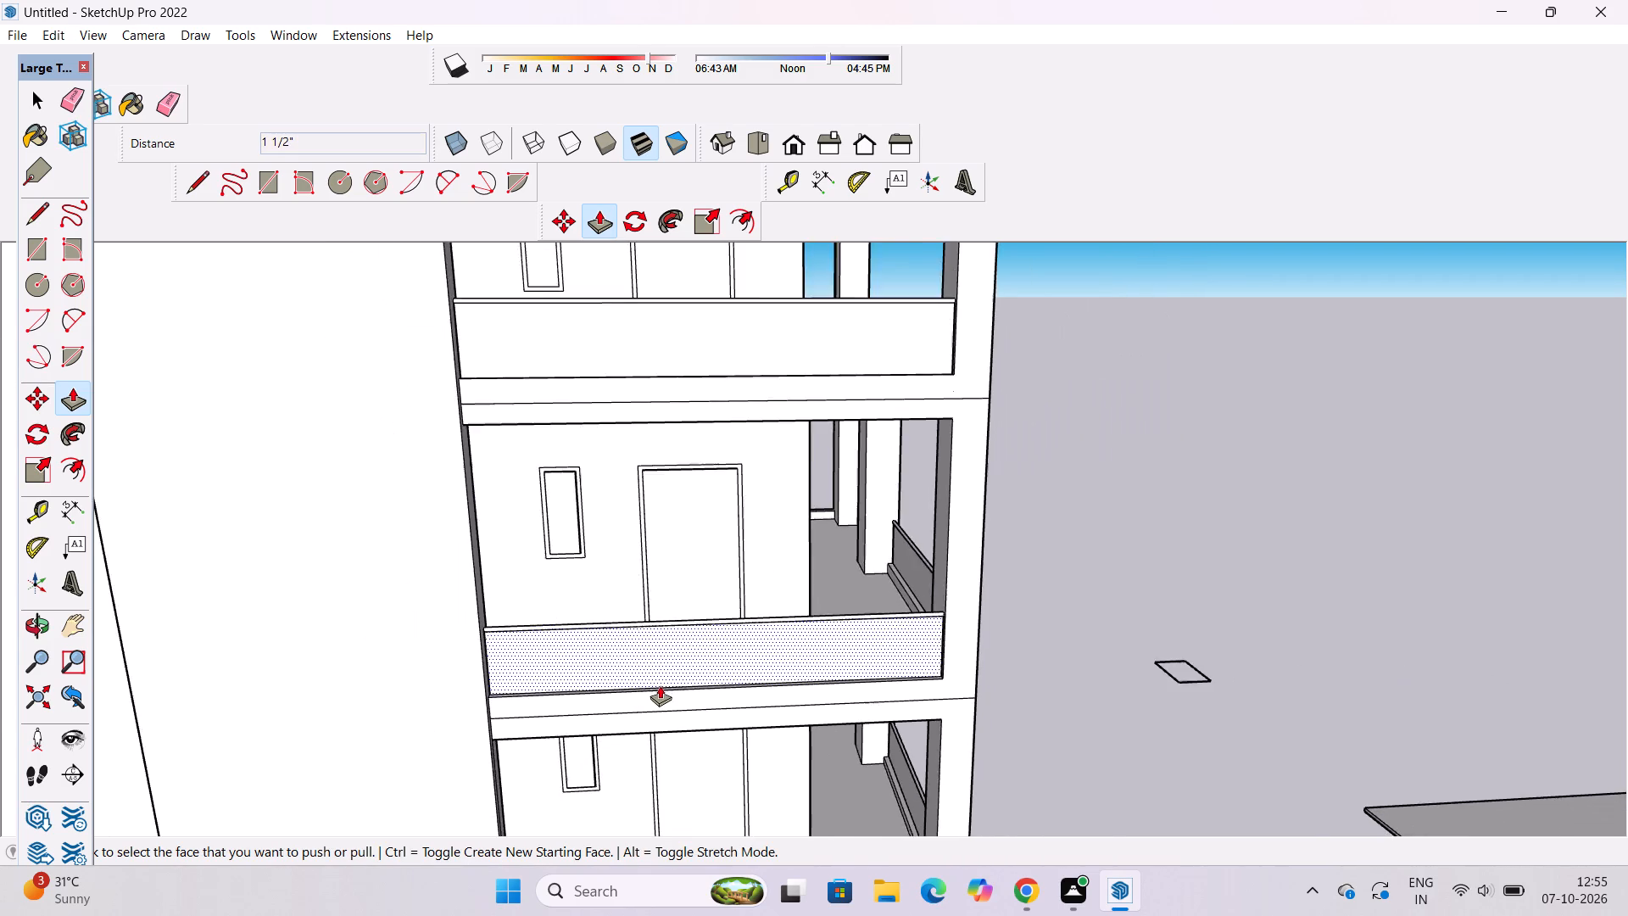
pyautogui.scroll(-1, 660, 685)
pyautogui.scroll(7, 688, 358)
pyautogui.click(688, 358)
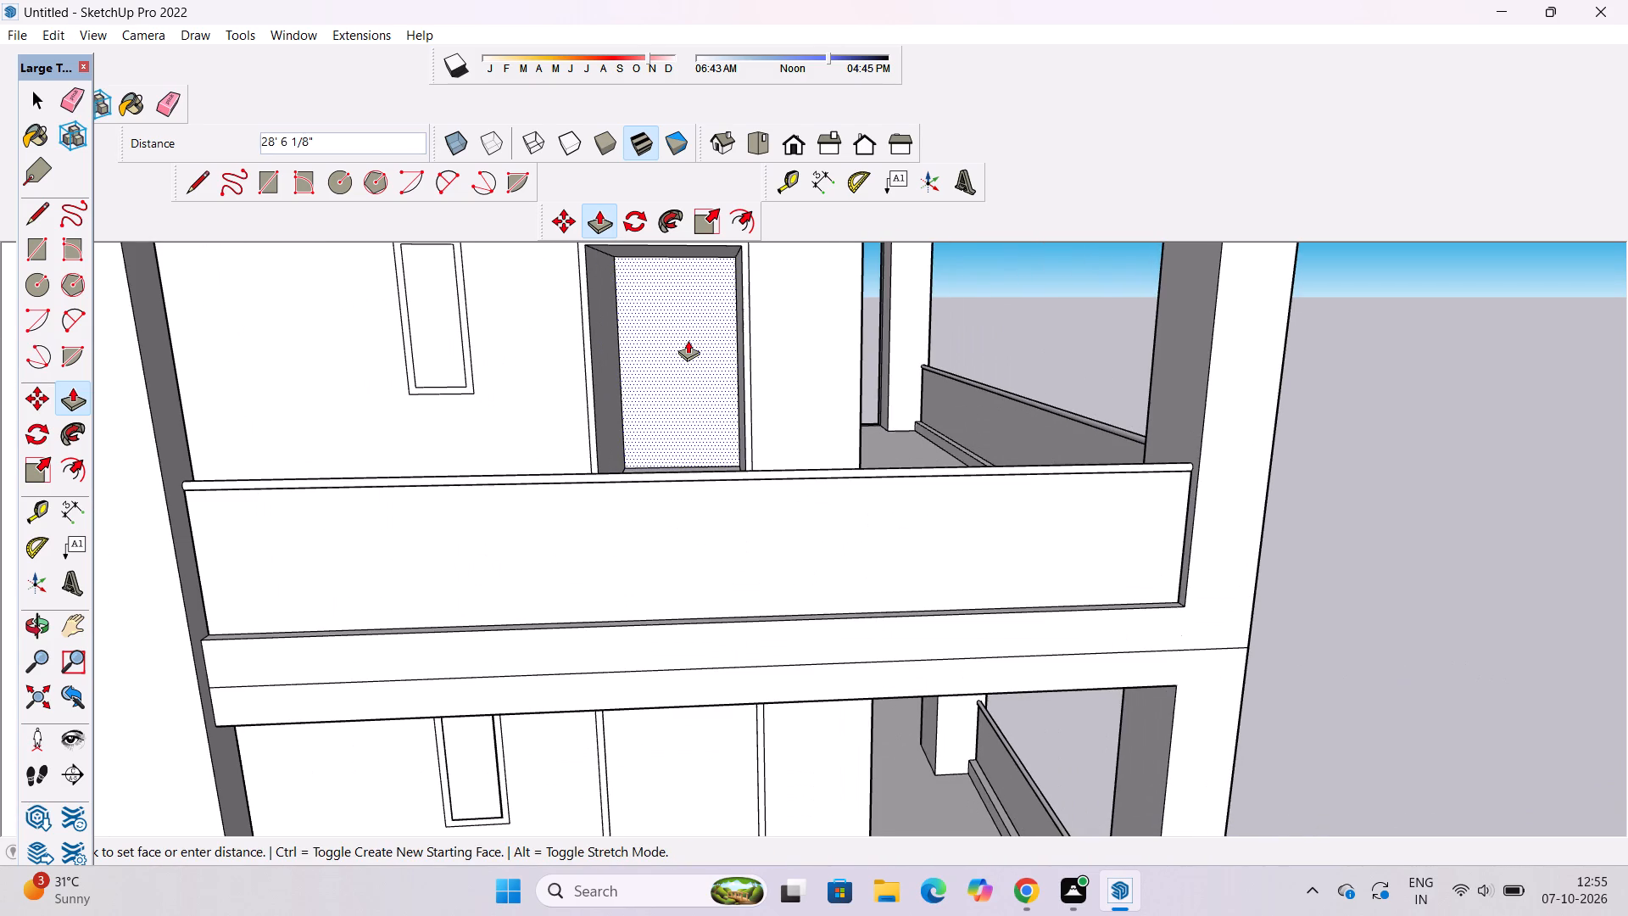
pyautogui.write('1.5"')
pyautogui.press('Return')
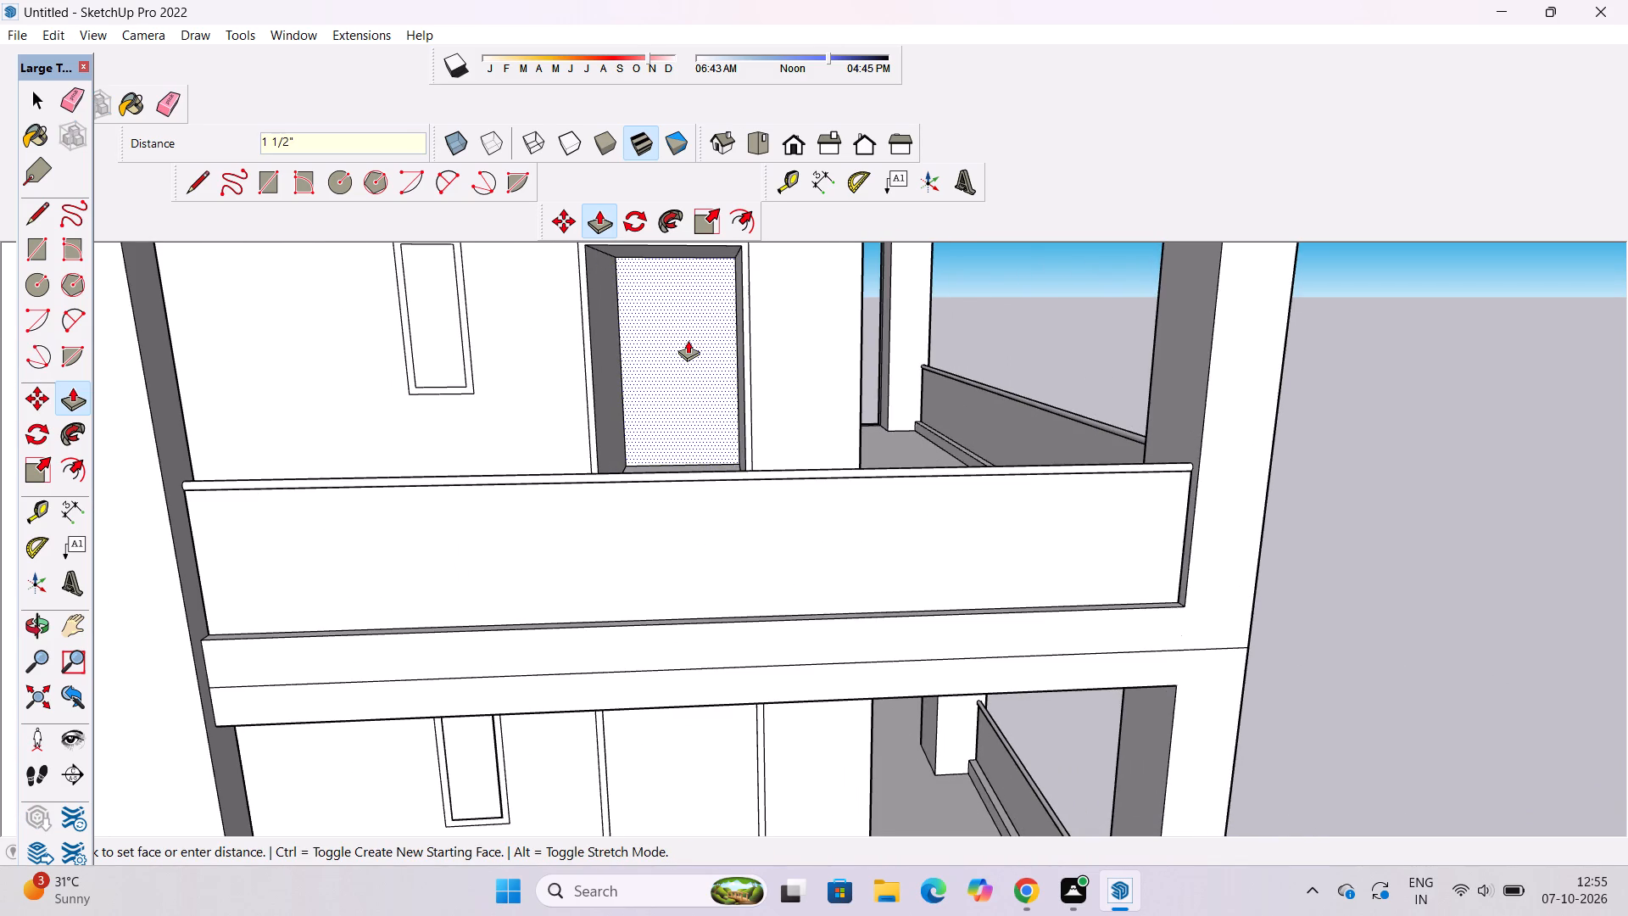
# Recess the narrow window panel on the same upper balcony wall by 1 1/2", matching its door panel's depth.
pyautogui.scroll(4, 723, 332)
pyautogui.scroll(3, 699, 575)
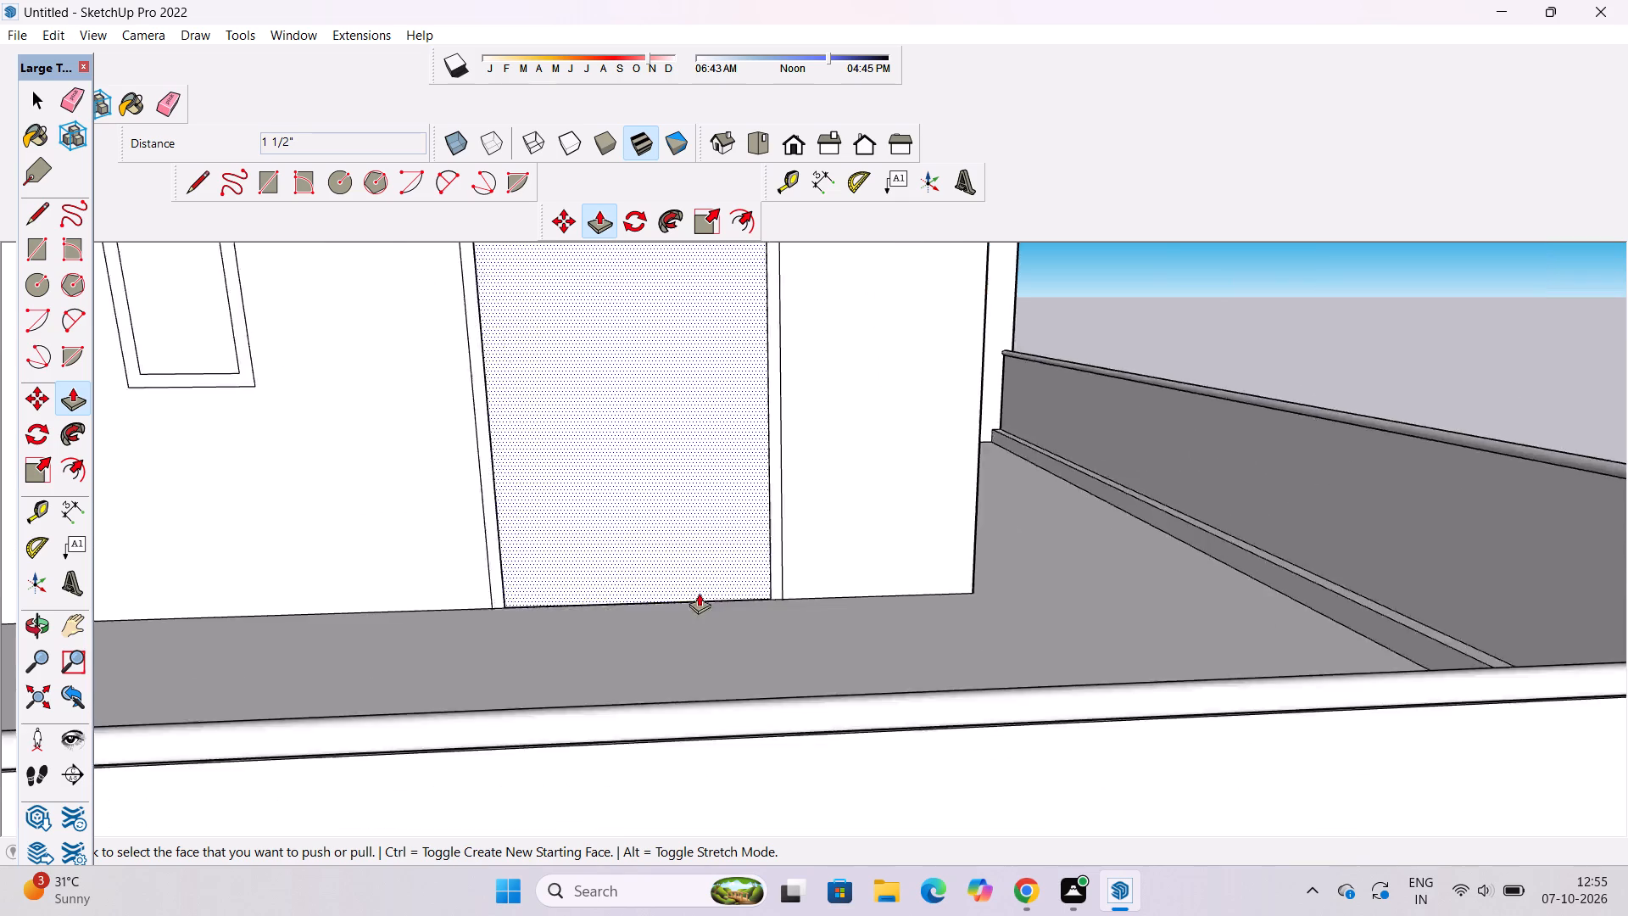
pyautogui.scroll(12, 699, 593)
pyautogui.scroll(-11, 779, 537)
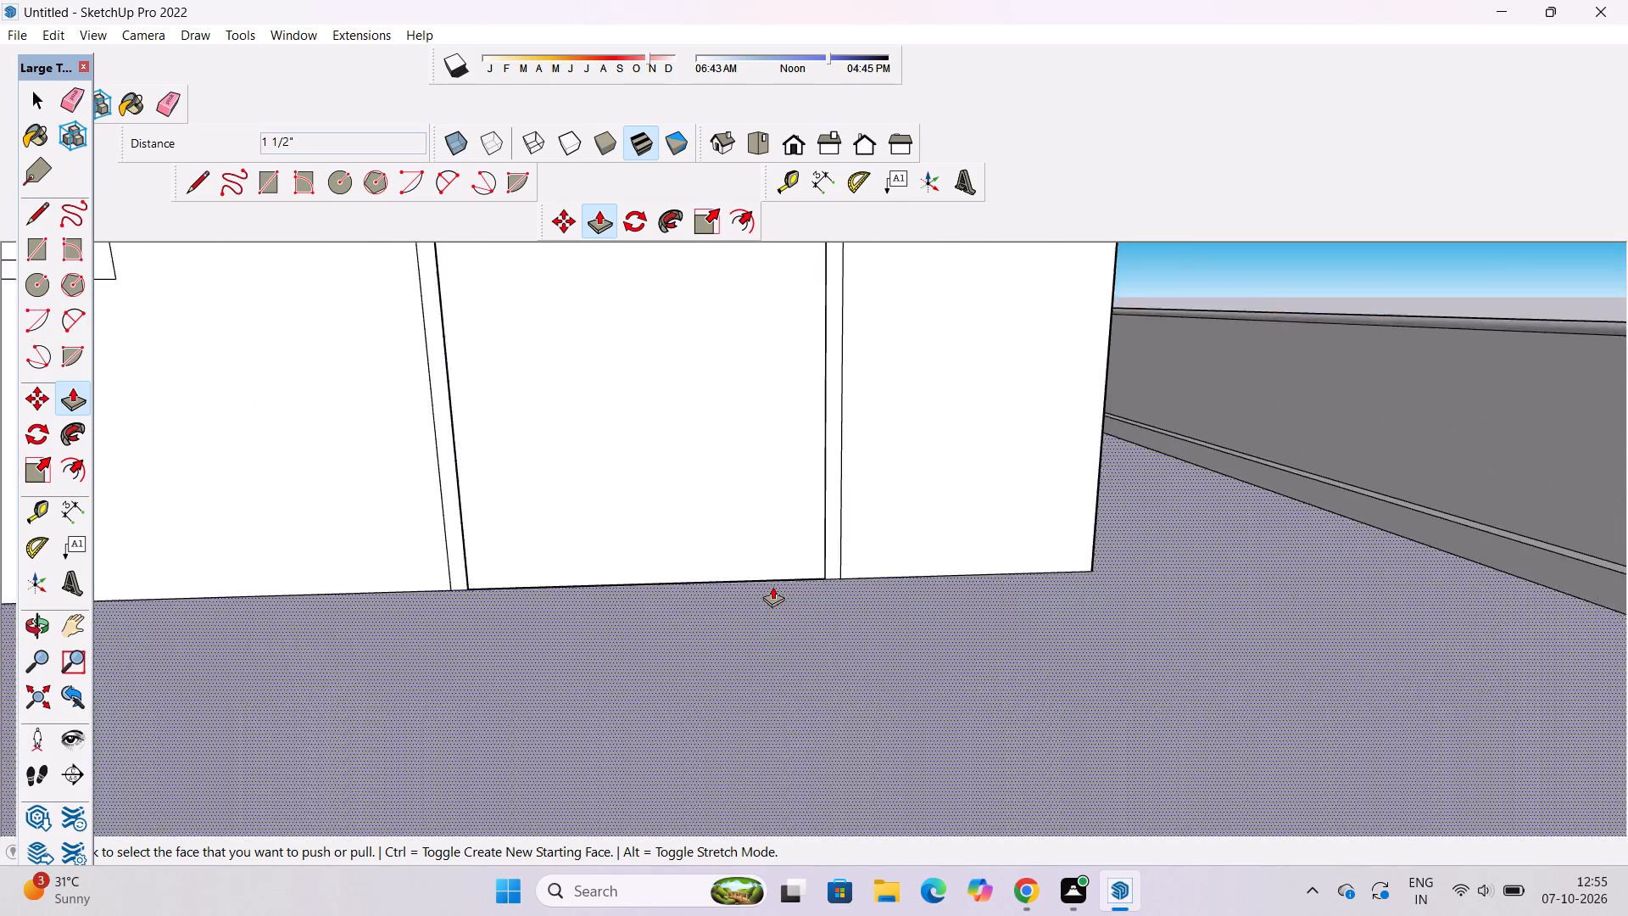
pyautogui.scroll(-12, 772, 586)
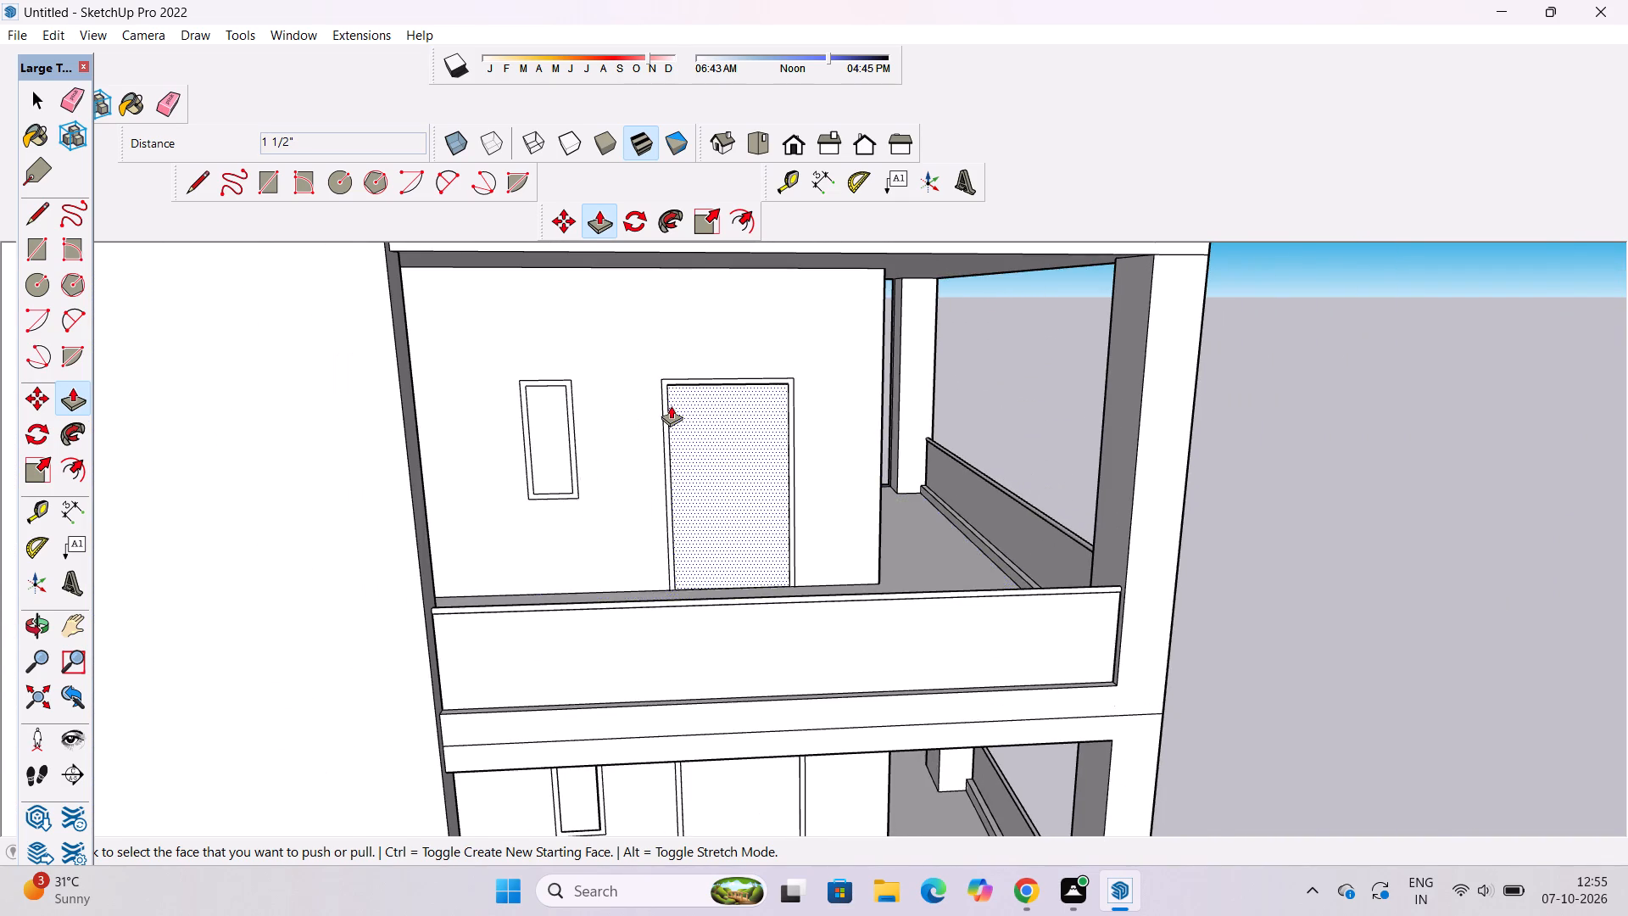
pyautogui.scroll(3, 671, 405)
pyautogui.click(501, 428)
pyautogui.click(769, 425)
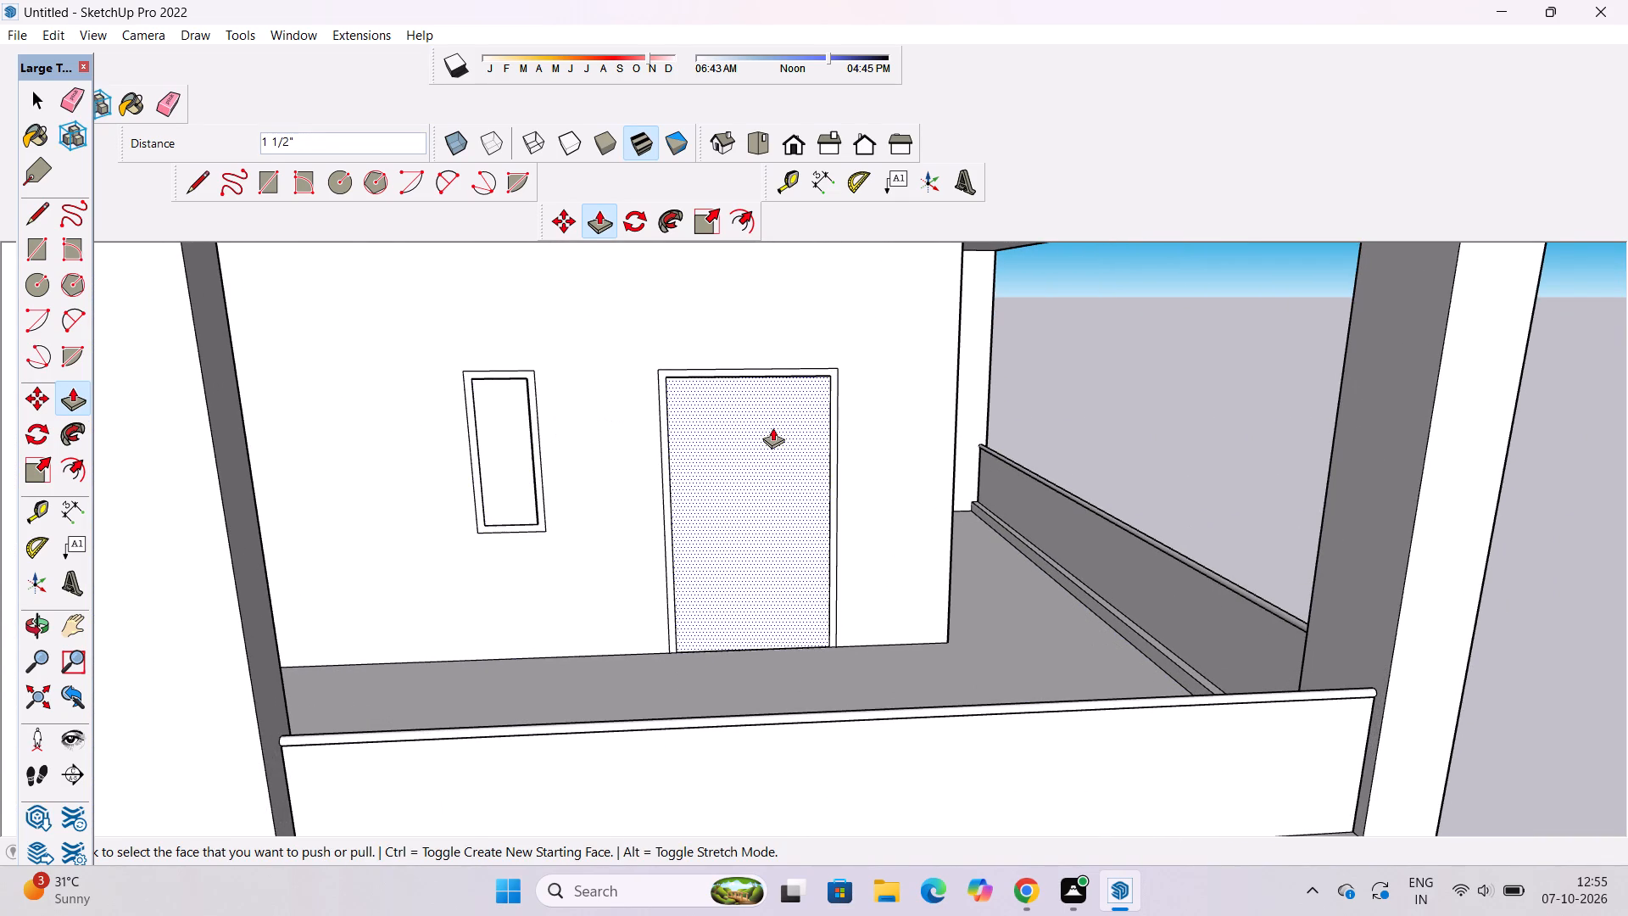
pyautogui.press('space')
# Examine the recessed door and window panels on the side balconies across the upper floors.
pyautogui.write('o')
pyautogui.scroll(-5, 726, 443)
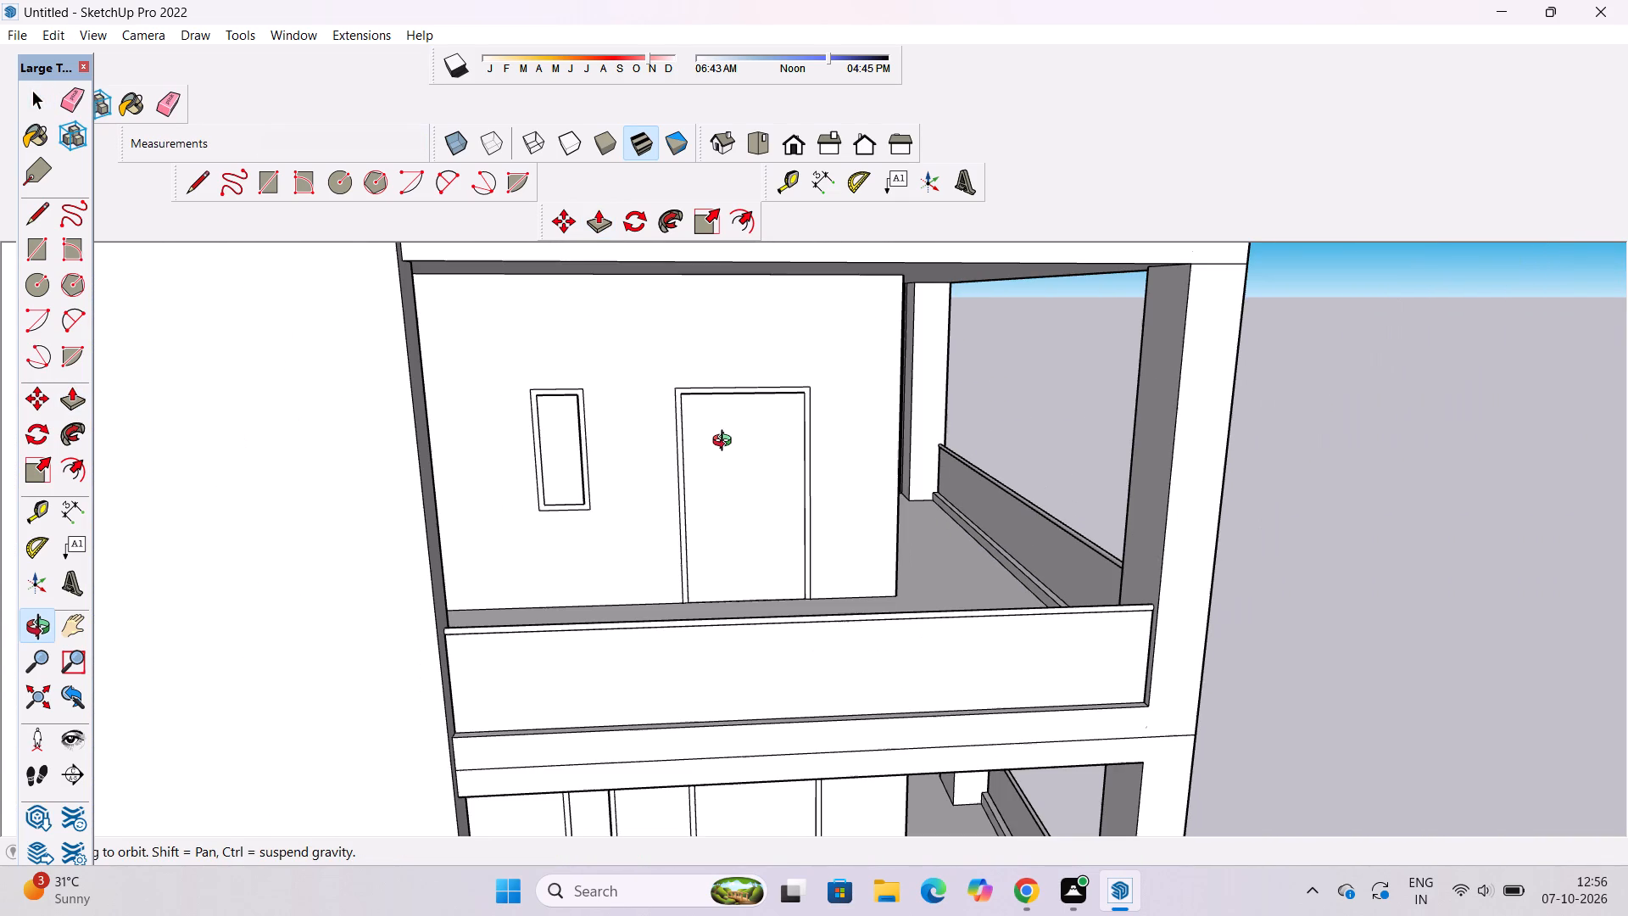
pyautogui.scroll(-3, 711, 427)
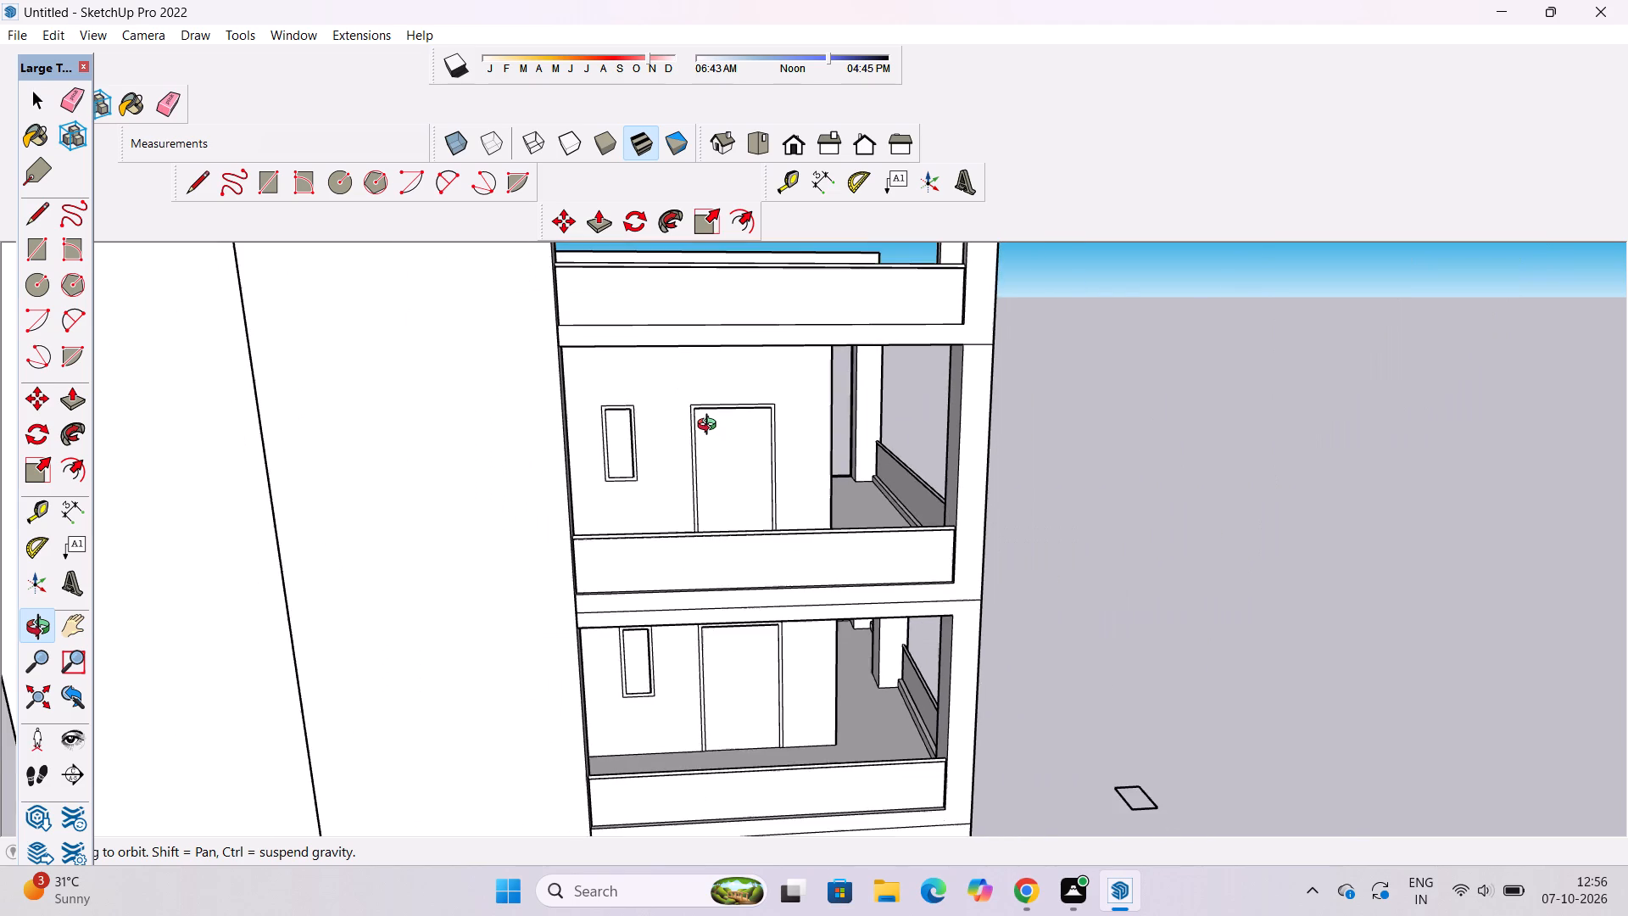
pyautogui.keyDown('shift'); pyautogui.moveTo(711, 427); pyautogui.dragTo(707, 514); pyautogui.keyUp('shift')
pyautogui.moveTo(732, 554); pyautogui.dragTo(721, 528)
pyautogui.moveTo(811, 552); pyautogui.dragTo(803, 517)
pyautogui.keyDown('shift'); pyautogui.moveTo(812, 533); pyautogui.dragTo(760, 533); pyautogui.keyUp('shift')
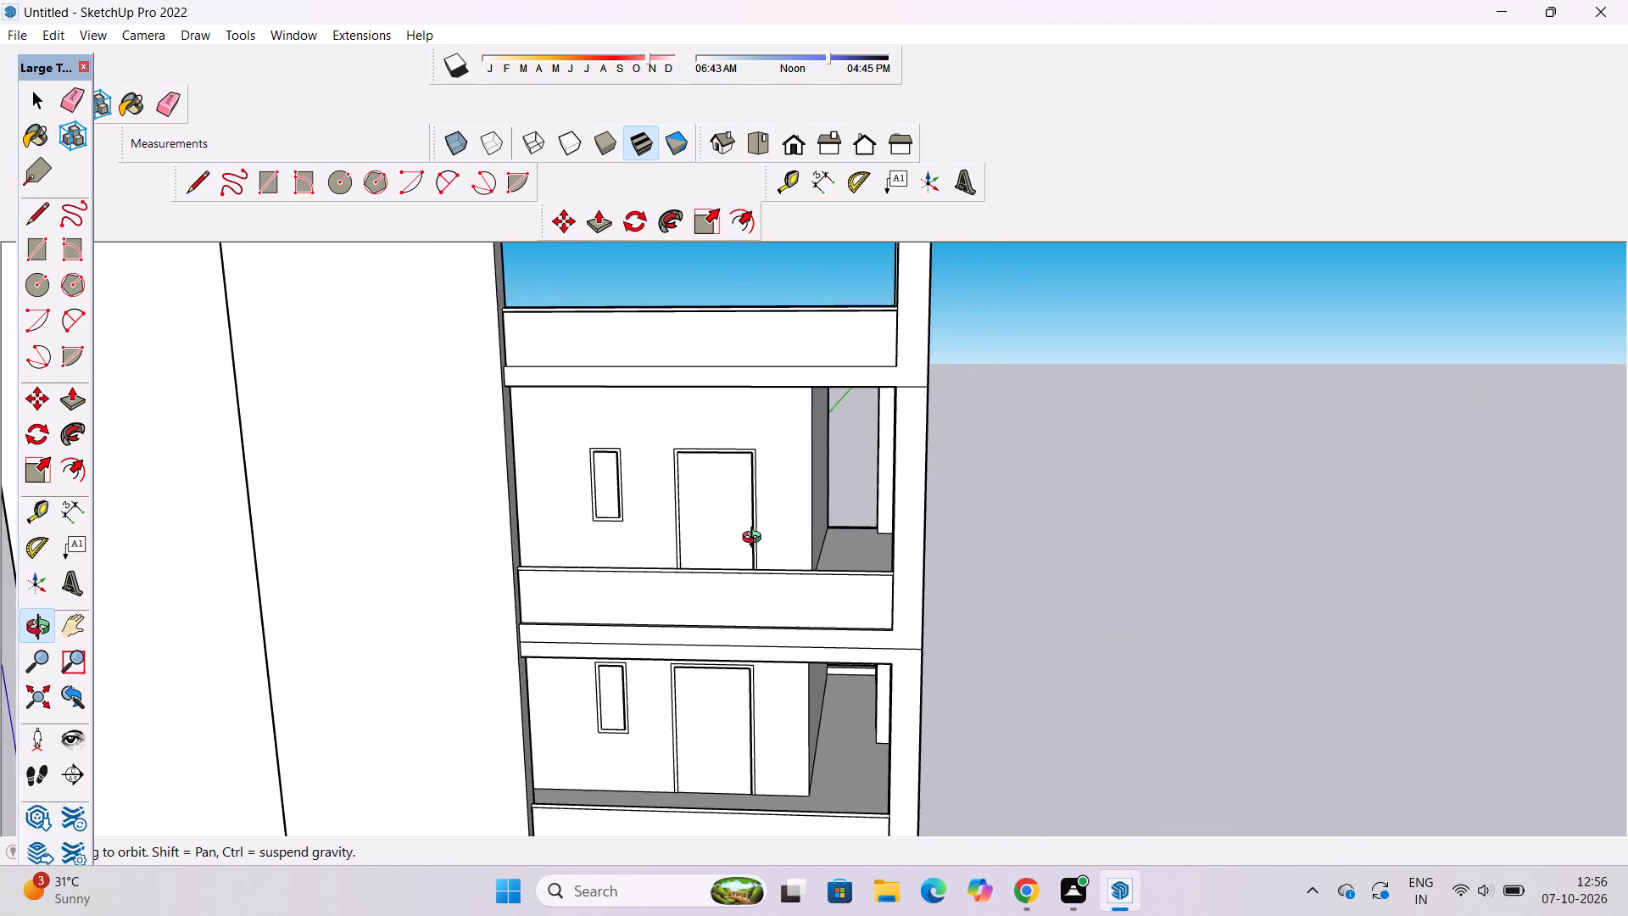
pyautogui.scroll(2, 755, 539)
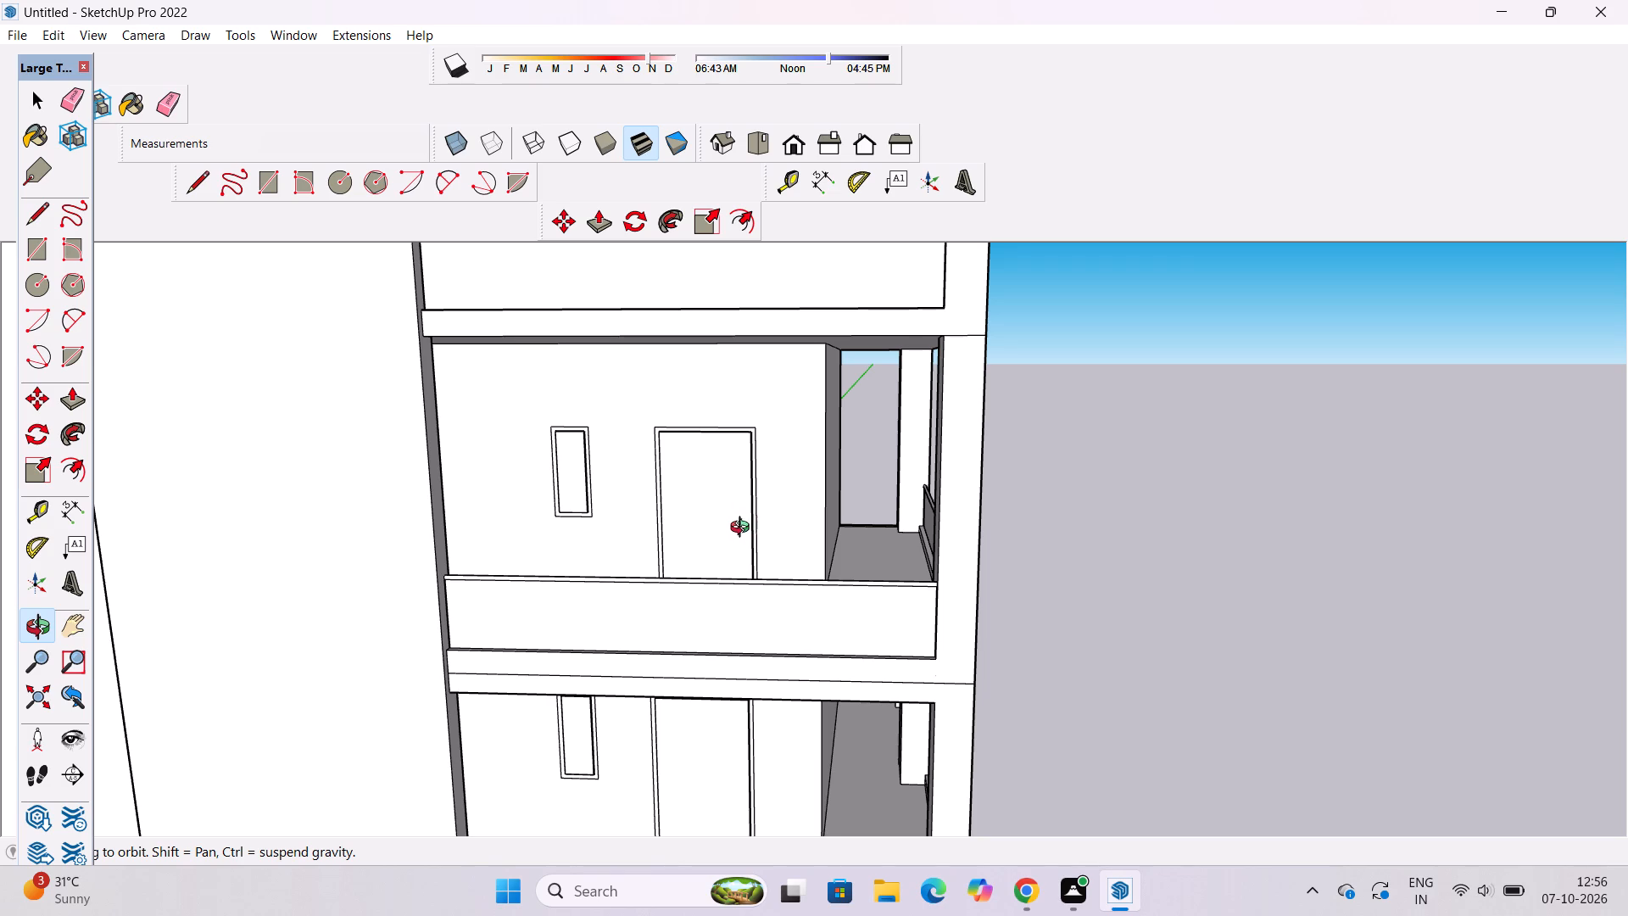
pyautogui.keyDown('shift'); pyautogui.moveTo(743, 528); pyautogui.dragTo(747, 566); pyautogui.keyUp('shift')
pyautogui.keyDown('shift'); pyautogui.moveTo(739, 569); pyautogui.dragTo(739, 544); pyautogui.keyUp('shift')
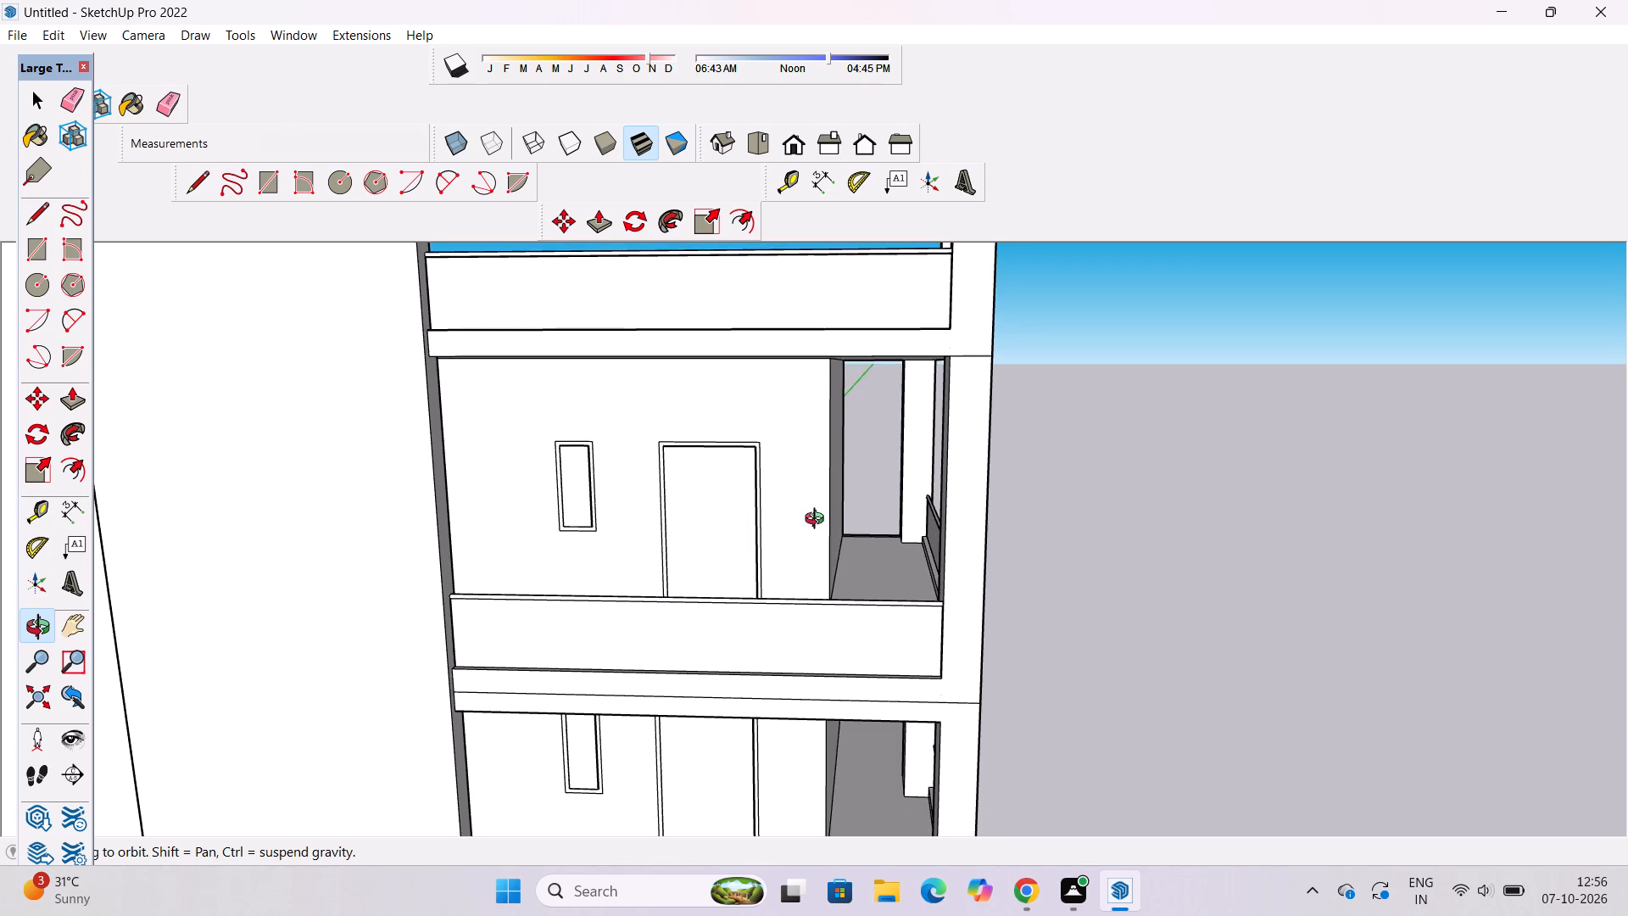
pyautogui.moveTo(818, 521); pyautogui.dragTo(781, 531)
pyautogui.scroll(1, 741, 539)
pyautogui.keyDown('shift'); pyautogui.moveTo(717, 543); pyautogui.dragTo(740, 504); pyautogui.keyUp('shift')
pyautogui.click(723, 518)
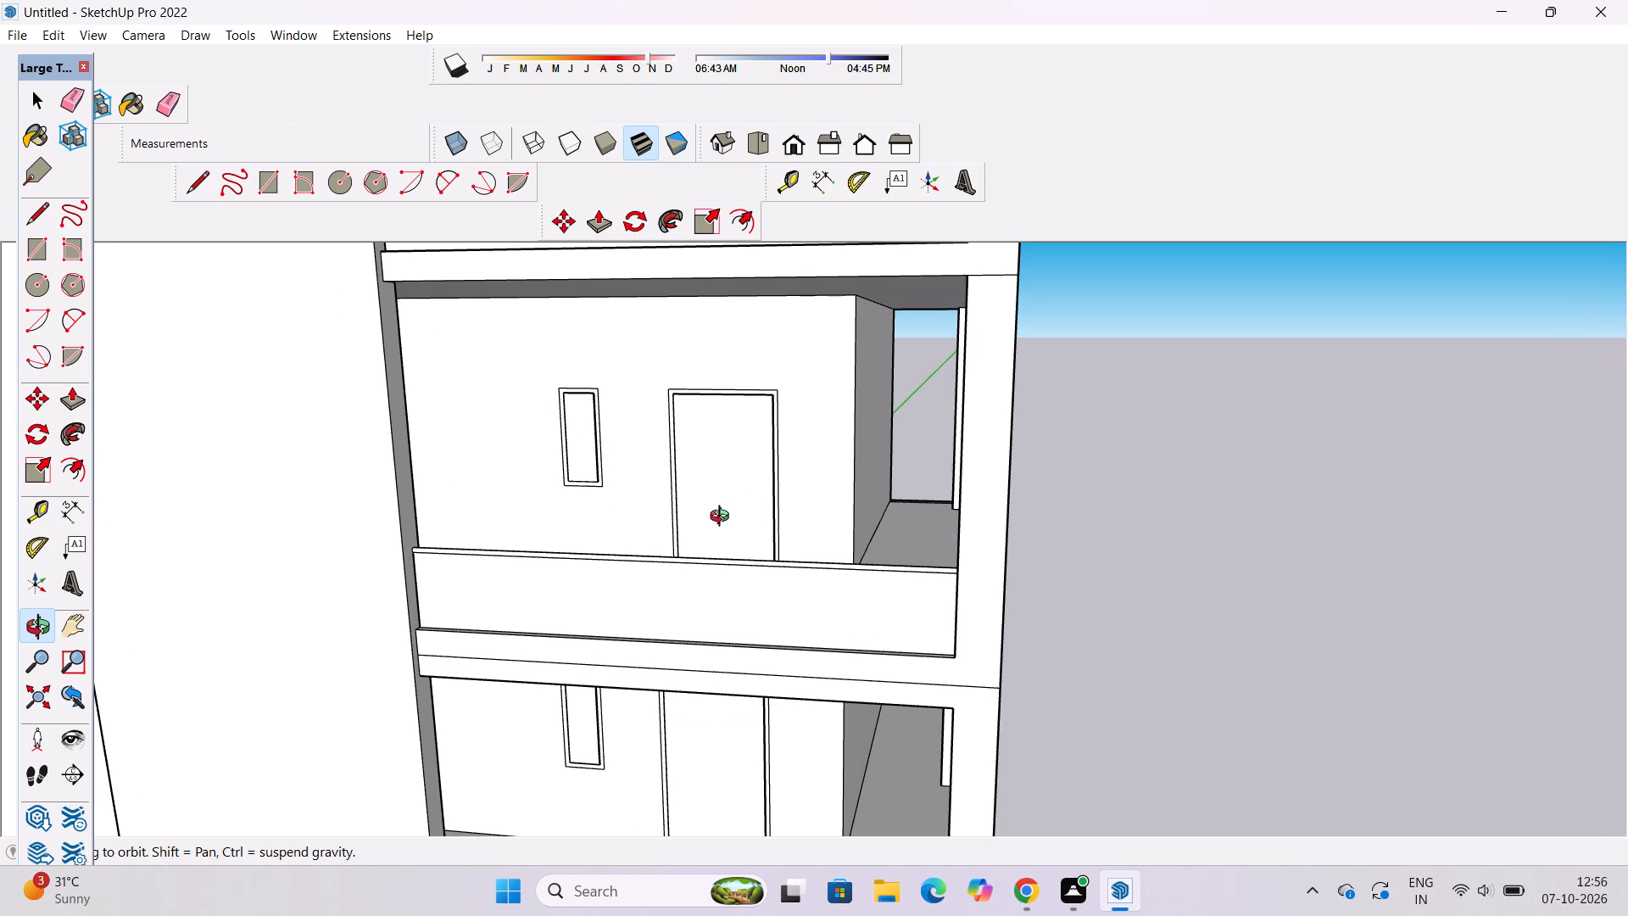
pyautogui.keyDown('shift'); pyautogui.moveTo(798, 515); pyautogui.dragTo(822, 572); pyautogui.keyUp('shift')
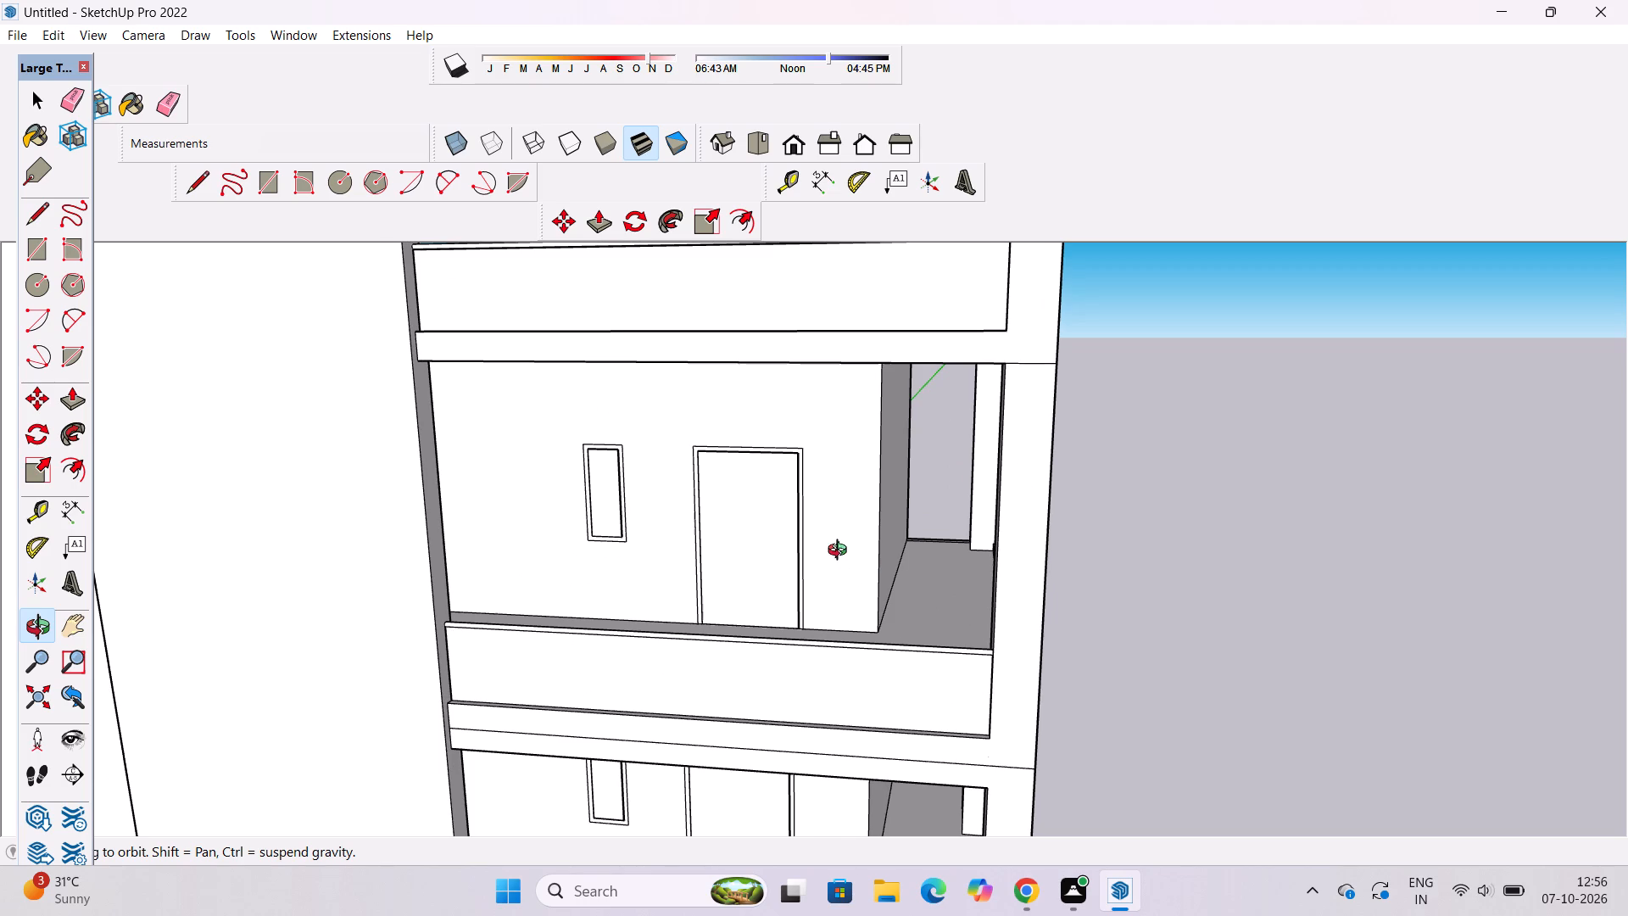
# On the building's opposite elevation, push the roof parapet opening's side face inward 1' 6", aligning it with the corner post's inner edge below.
pyautogui.scroll(-12, 866, 576)
pyautogui.moveTo(968, 656); pyautogui.dragTo(933, 667)
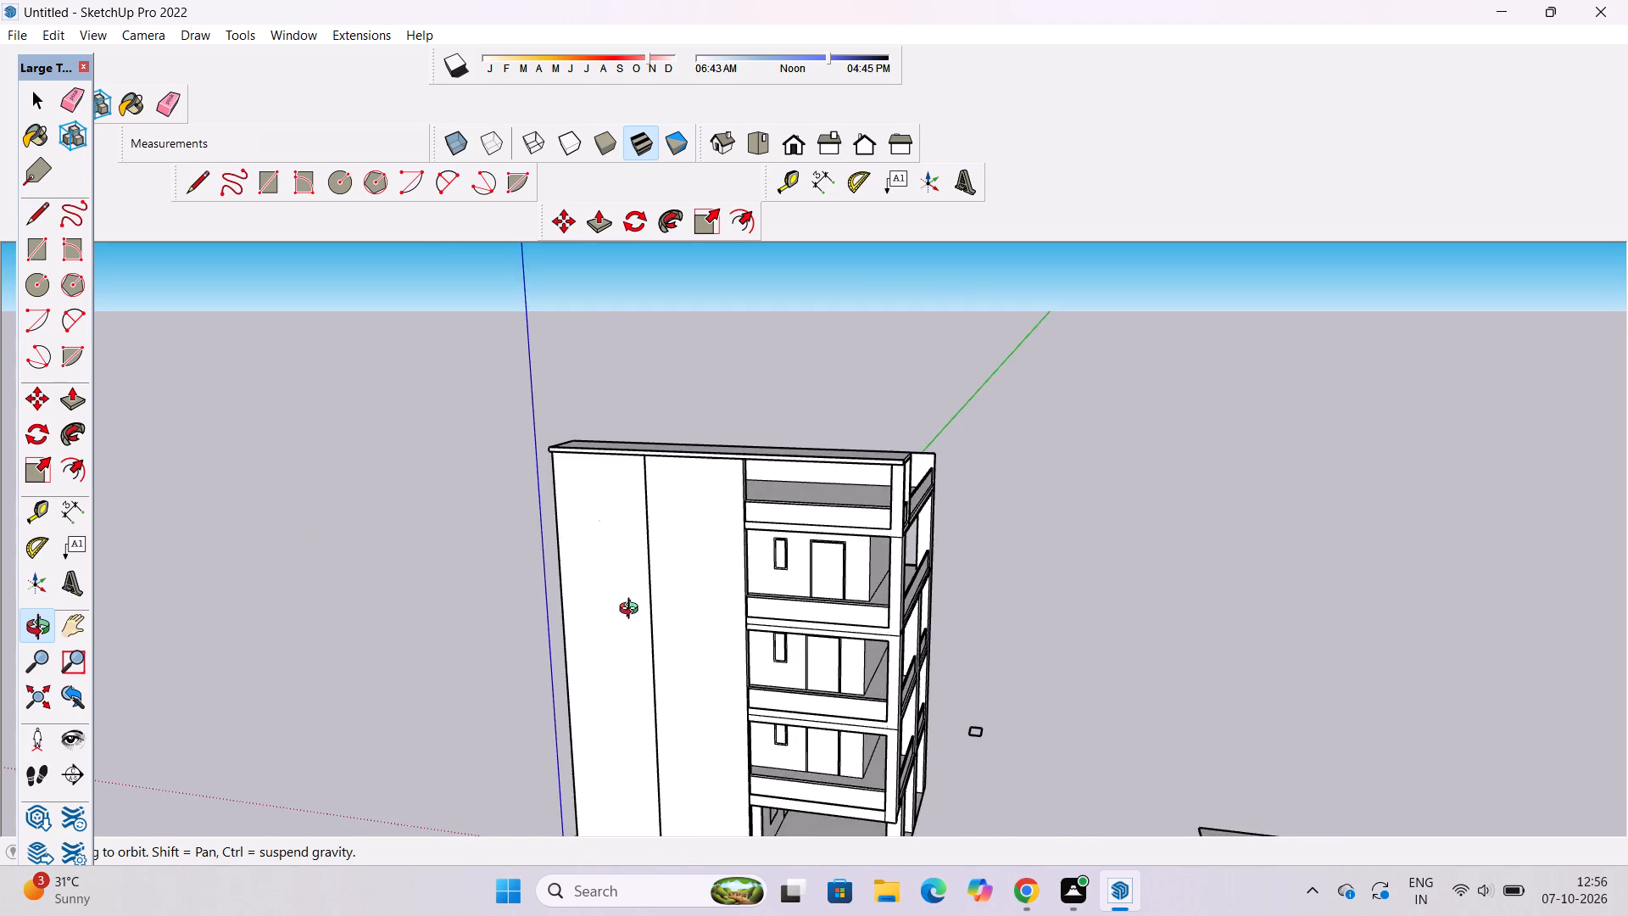
pyautogui.scroll(5, 633, 611)
pyautogui.moveTo(626, 611); pyautogui.dragTo(831, 614)
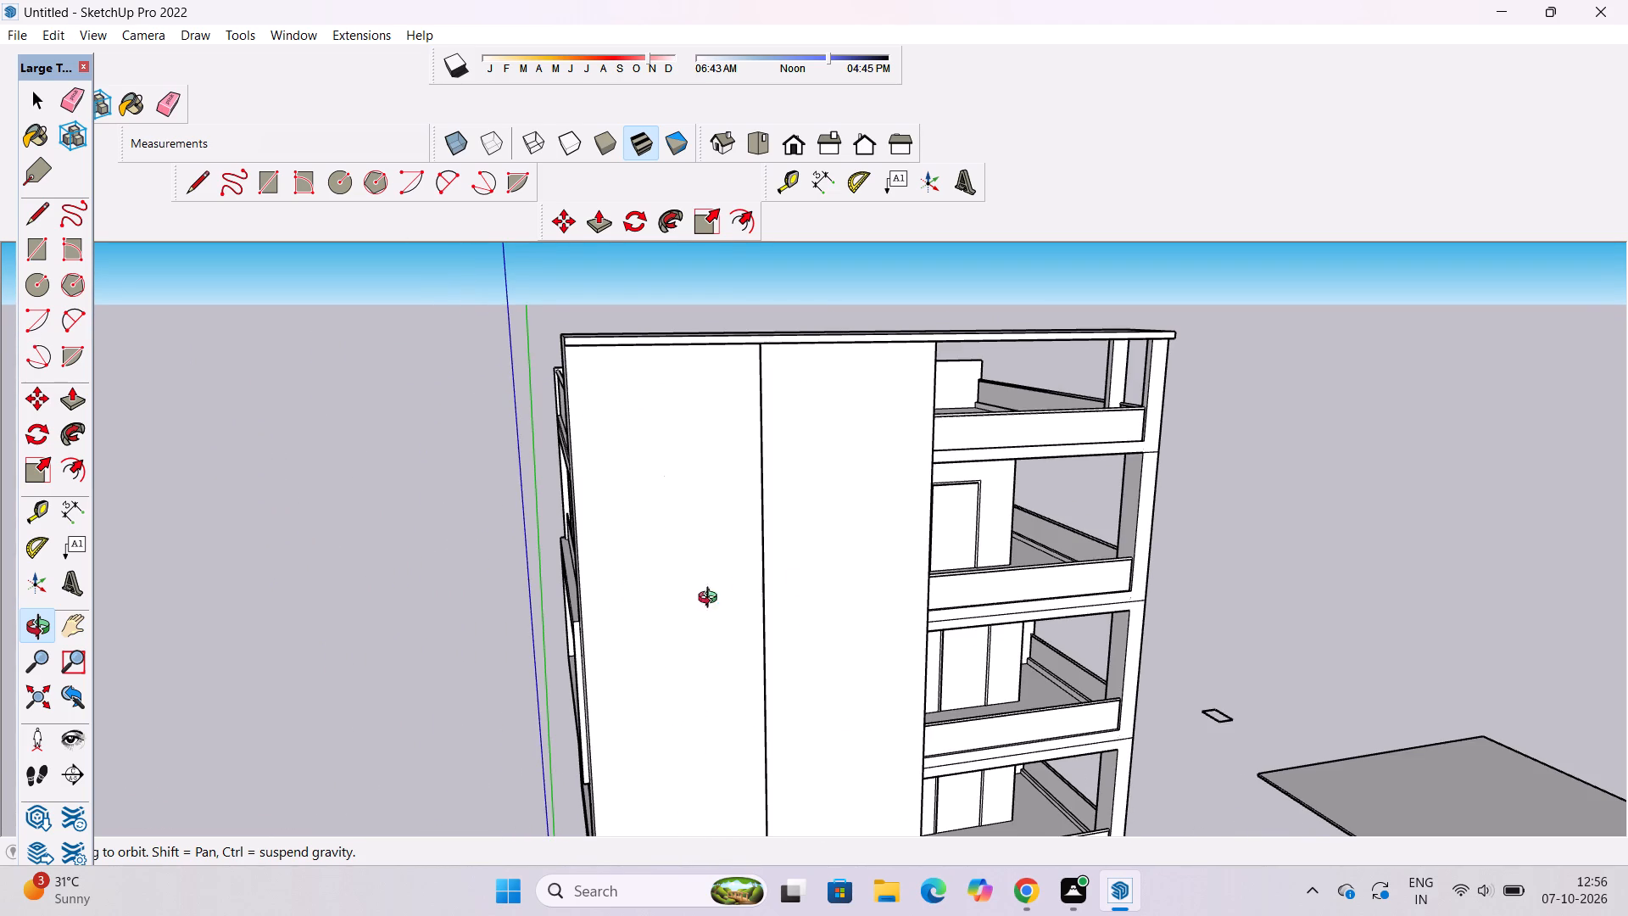
pyautogui.moveTo(620, 615); pyautogui.dragTo(1020, 673)
pyautogui.scroll(3, 864, 676)
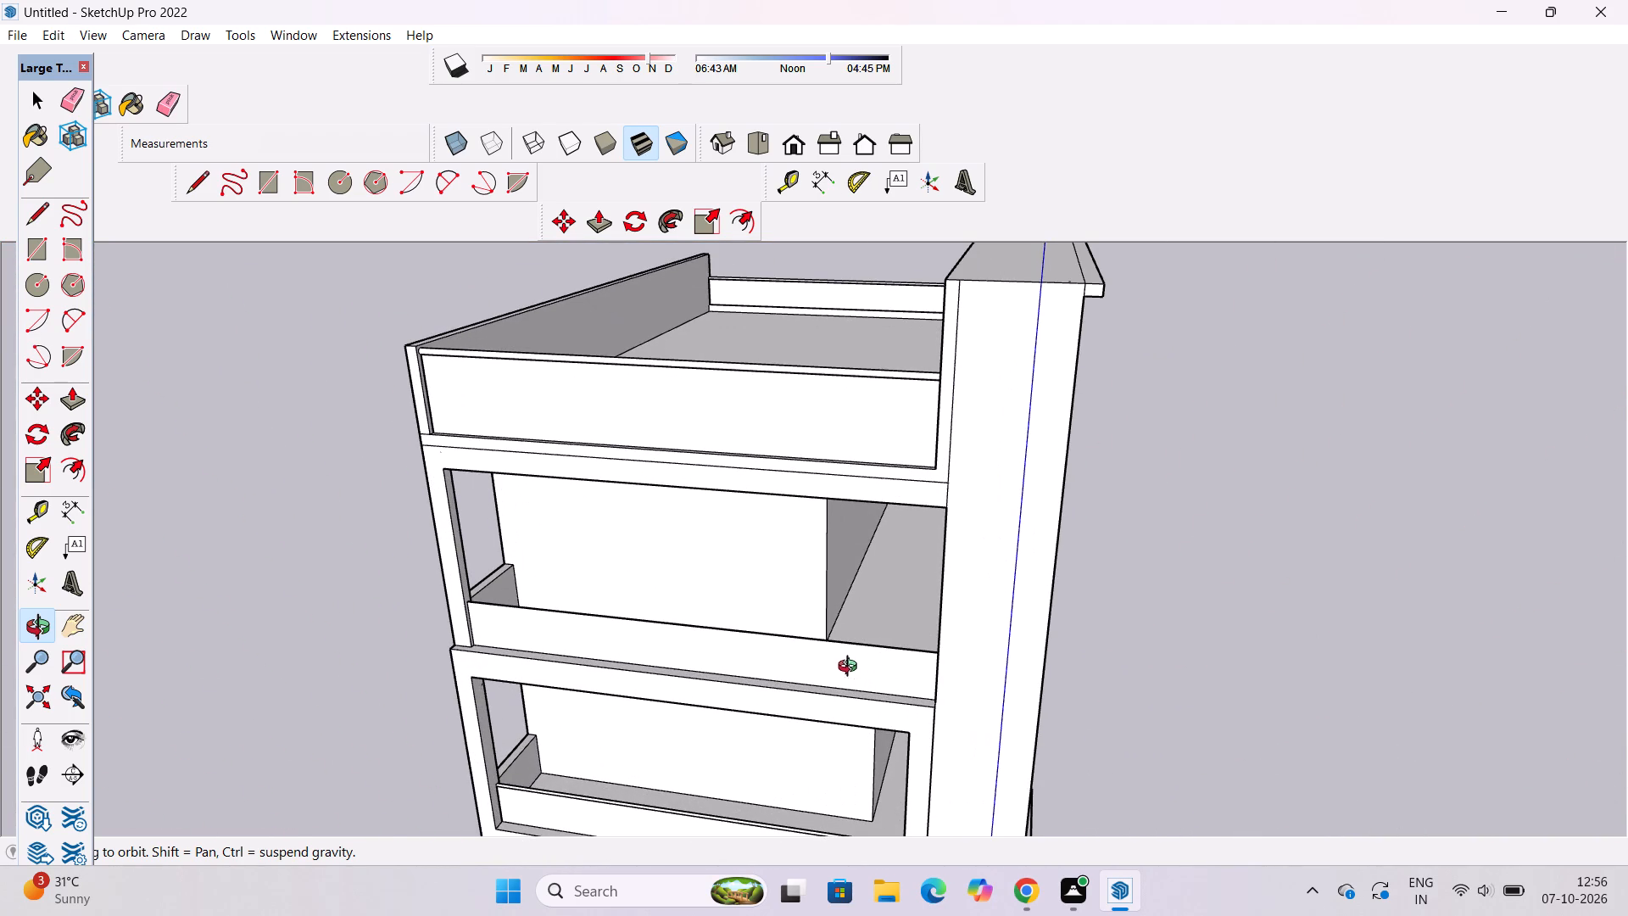
pyautogui.keyDown('shift'); pyautogui.moveTo(847, 671); pyautogui.dragTo(796, 670); pyautogui.keyUp('shift')
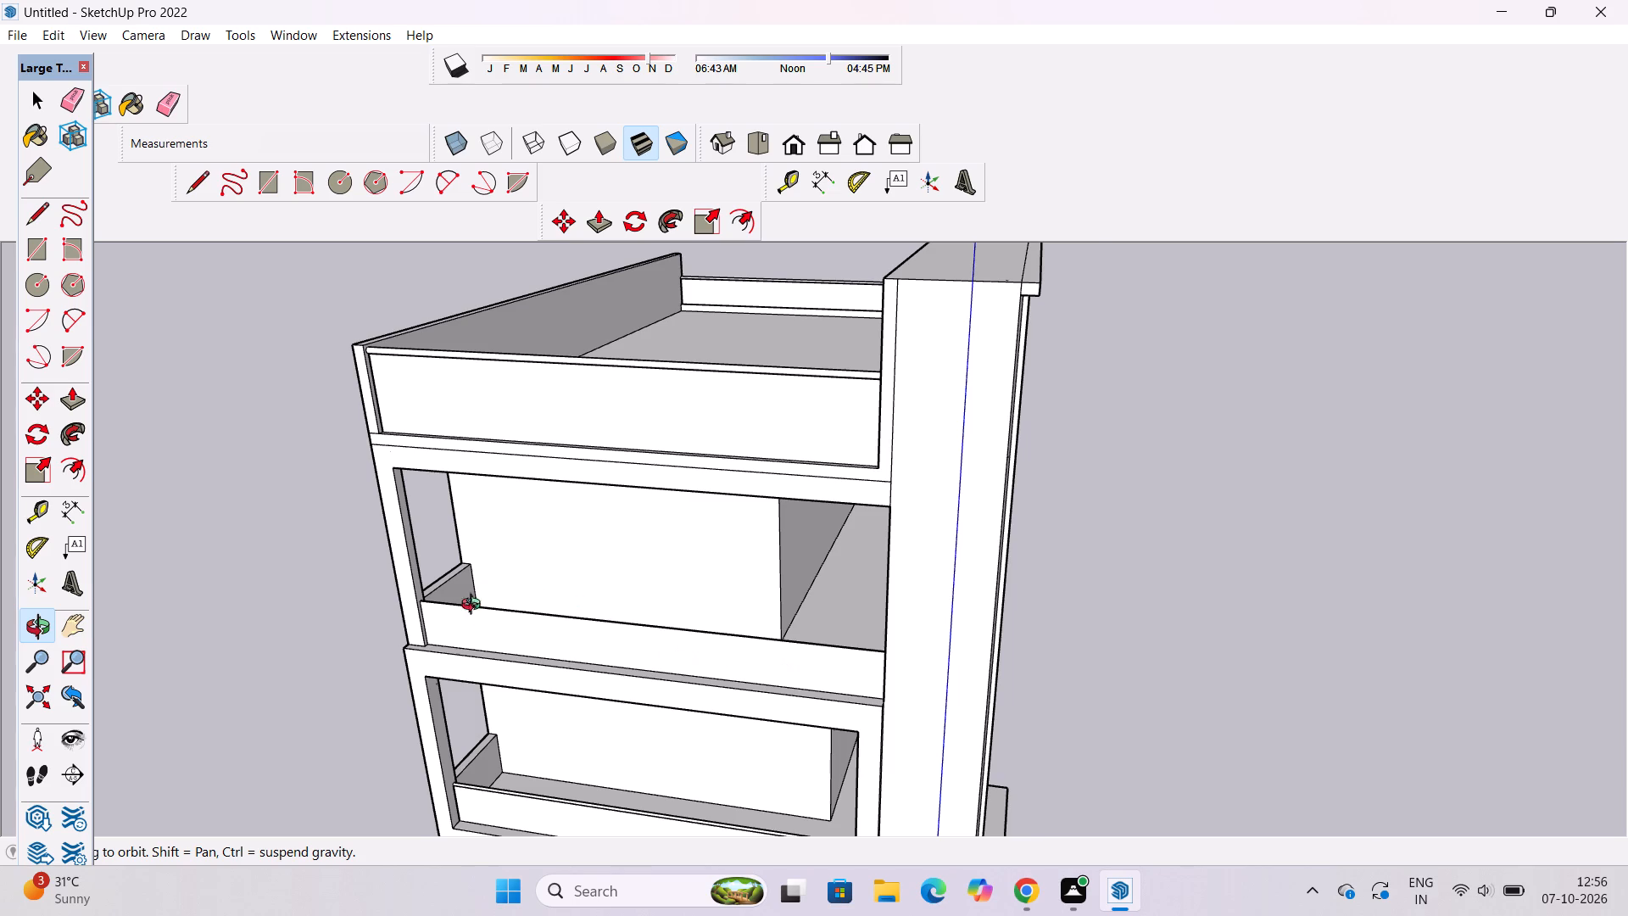
pyautogui.scroll(10, 451, 651)
pyautogui.keyDown('shift'); pyautogui.scroll(-17, 609, 620); pyautogui.keyUp('shift')
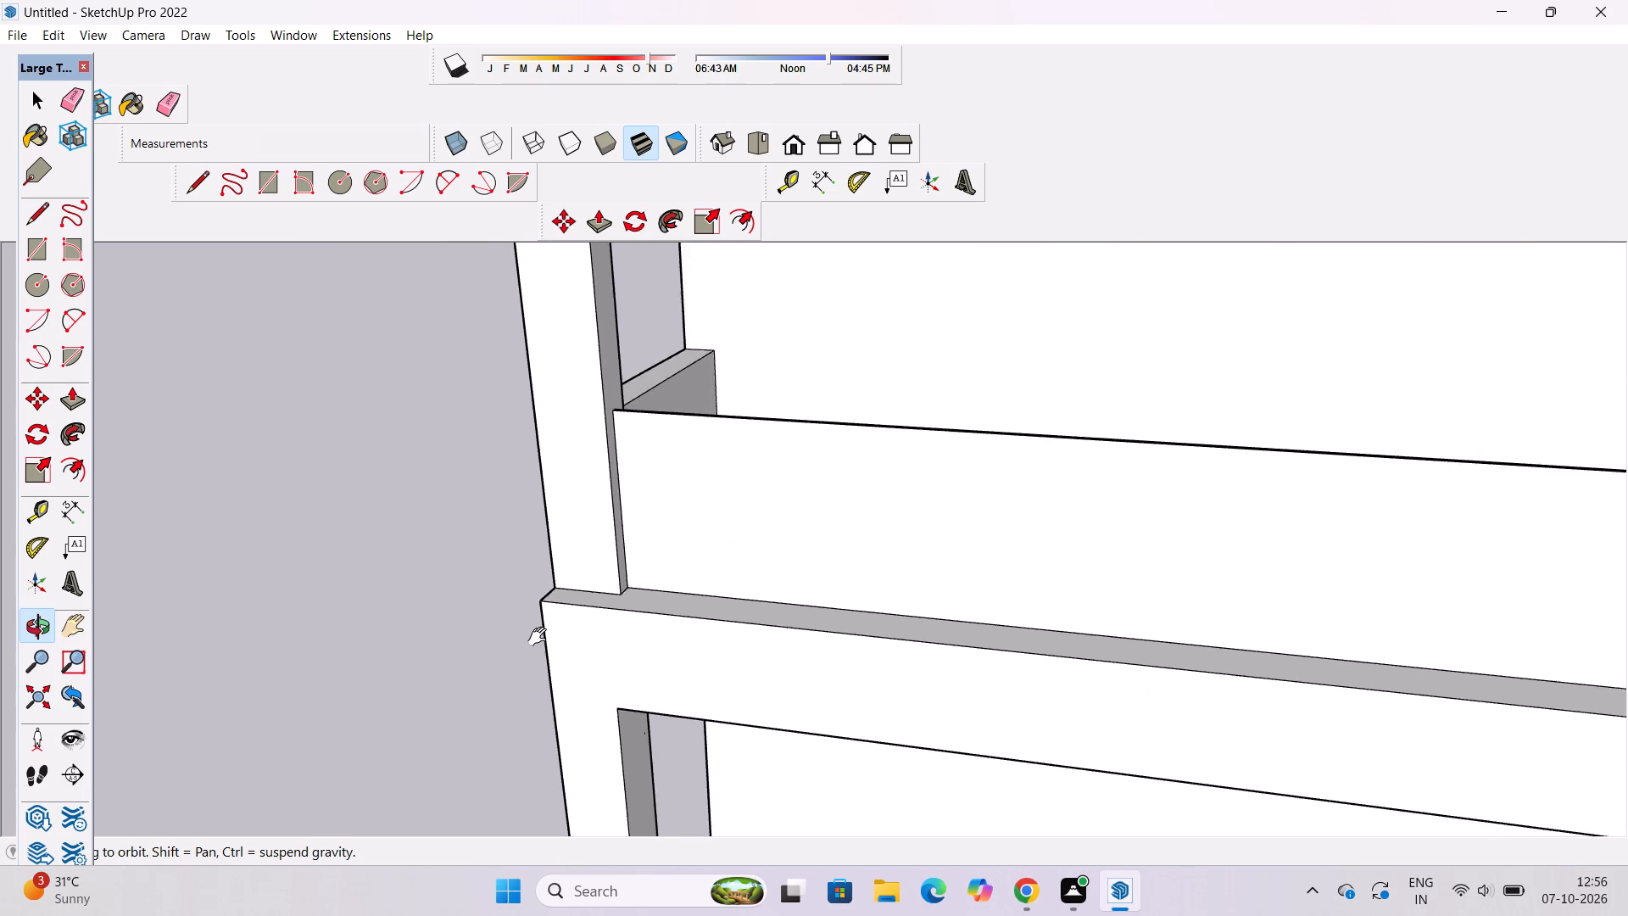
pyautogui.keyDown('shift'); pyautogui.scroll(-6, 541, 637); pyautogui.keyUp('shift')
pyautogui.keyDown('shift'); pyautogui.moveTo(542, 632); pyautogui.dragTo(519, 690); pyautogui.keyUp('shift')
pyautogui.keyDown('shift'); pyautogui.moveTo(534, 338); pyautogui.dragTo(523, 357); pyautogui.keyUp('shift')
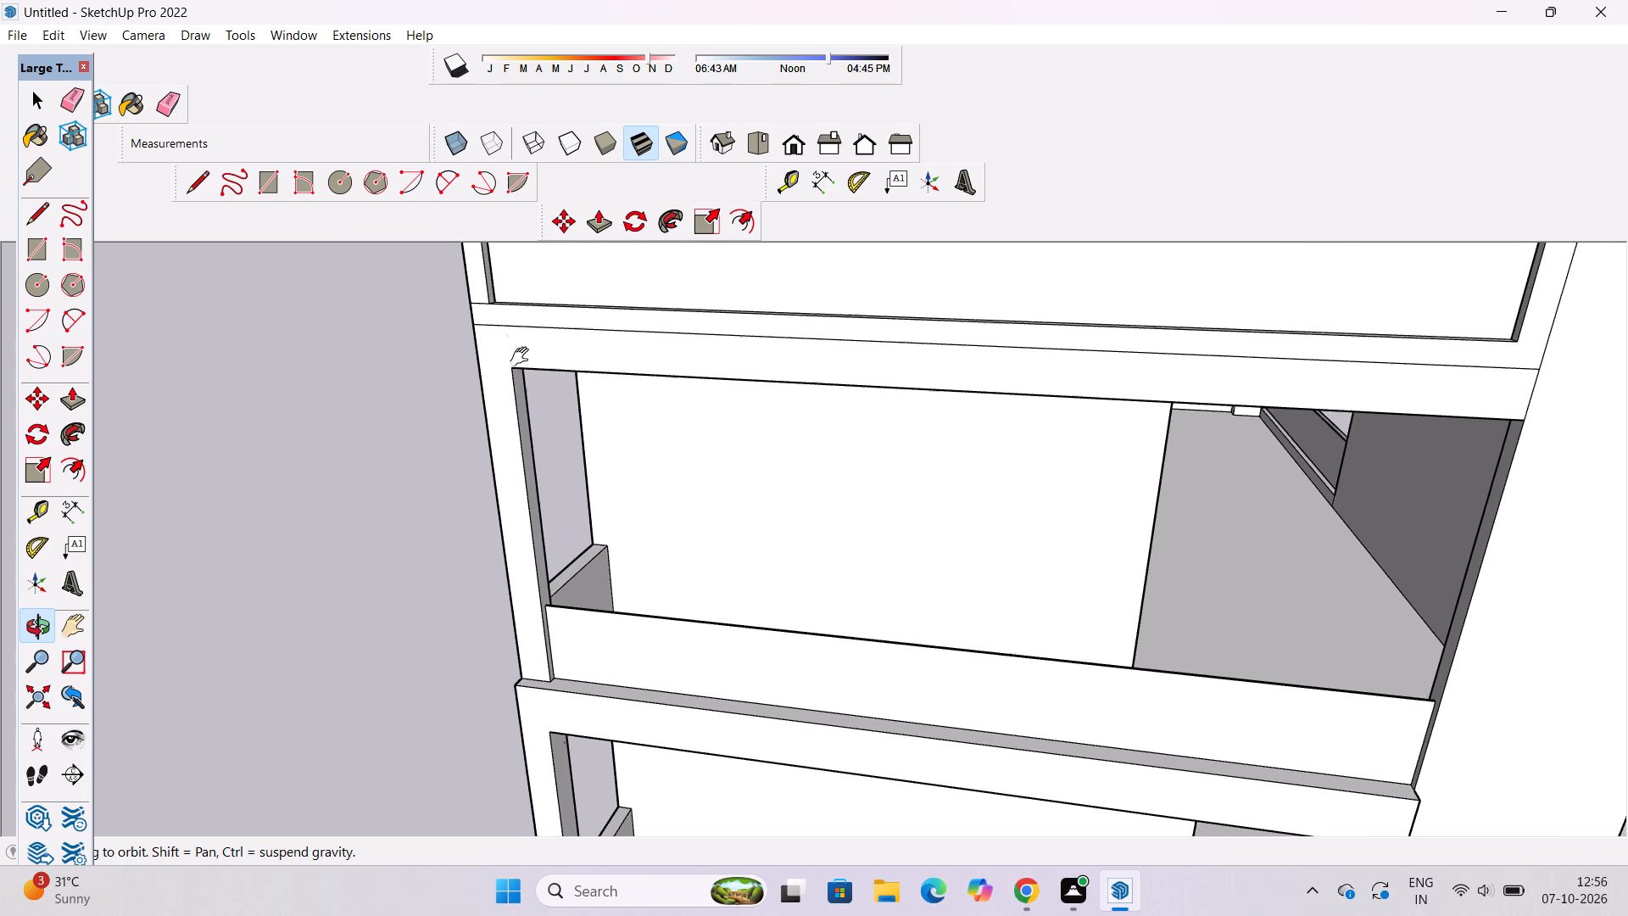
pyautogui.keyDown('shift'); pyautogui.moveTo(523, 357); pyautogui.dragTo(494, 399); pyautogui.keyUp('shift')
pyautogui.scroll(3, 465, 349)
pyautogui.scroll(-12, 465, 349)
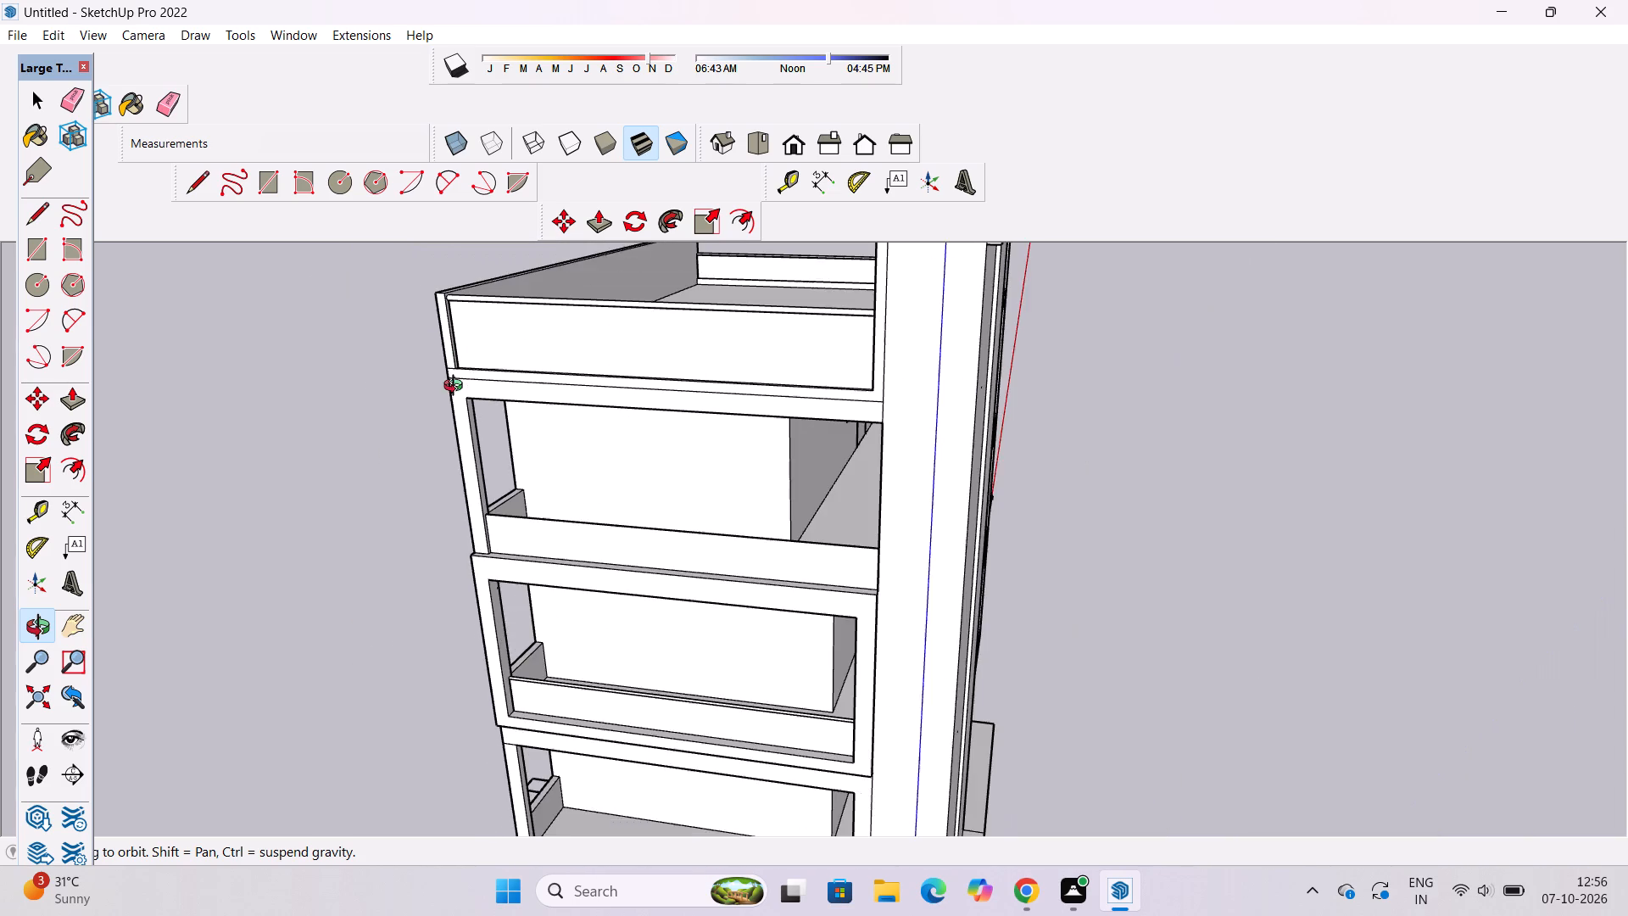
pyautogui.keyDown('shift'); pyautogui.moveTo(457, 389); pyautogui.dragTo(460, 489); pyautogui.keyUp('shift')
pyautogui.scroll(9, 460, 428)
pyautogui.keyDown('shift'); pyautogui.moveTo(457, 455); pyautogui.dragTo(465, 455); pyautogui.keyUp('shift')
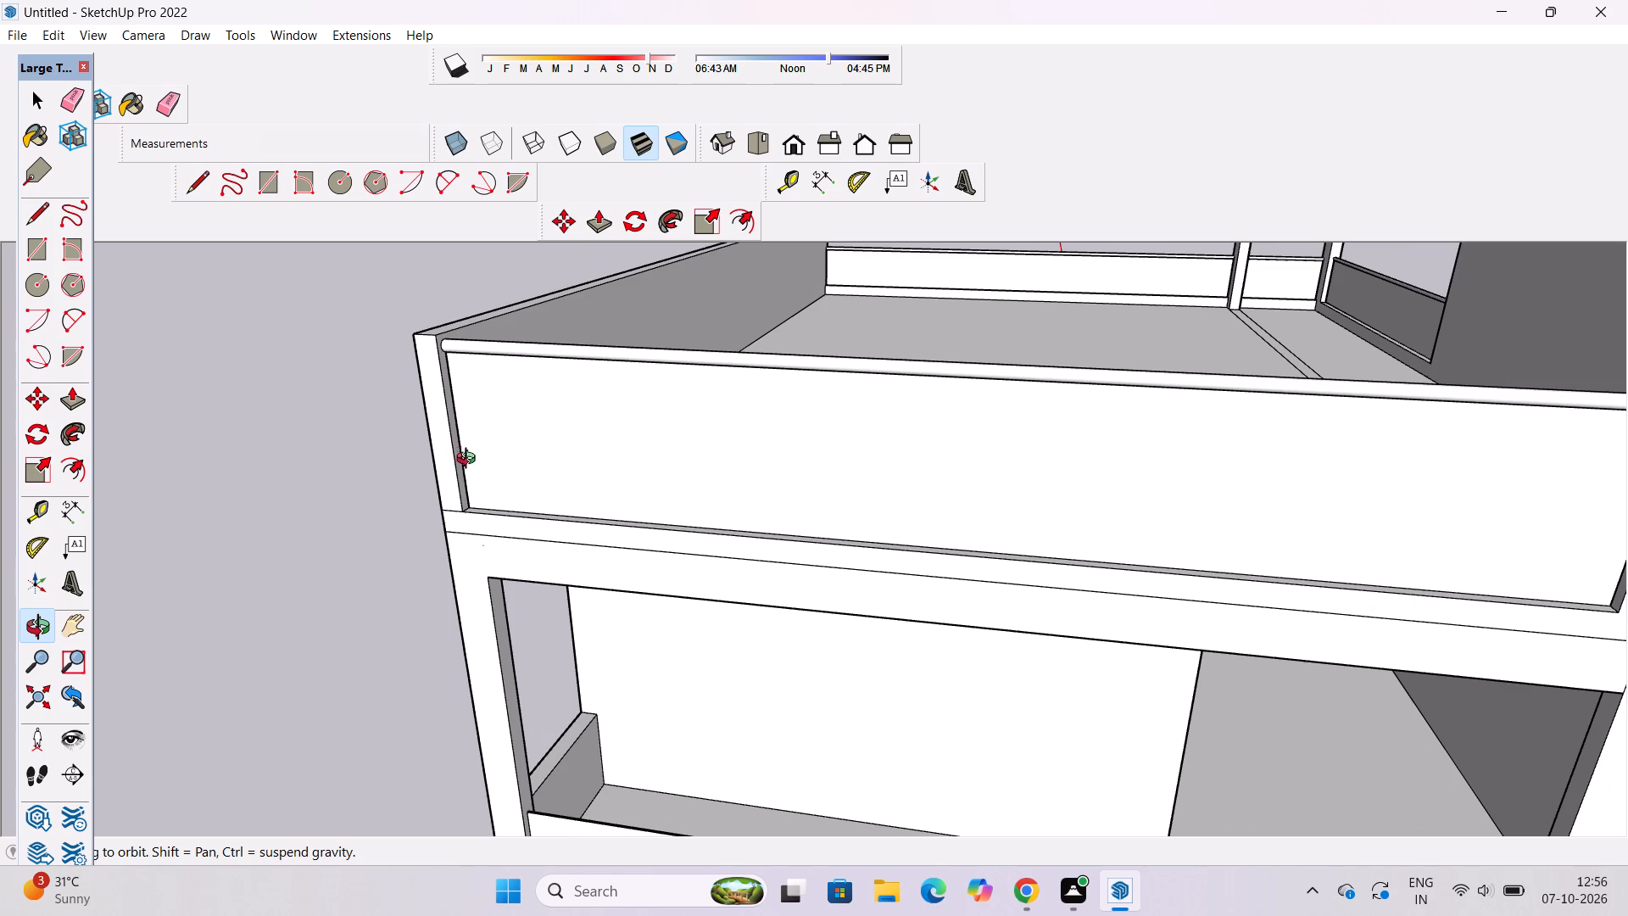
pyautogui.scroll(5, 451, 512)
pyautogui.press('p')
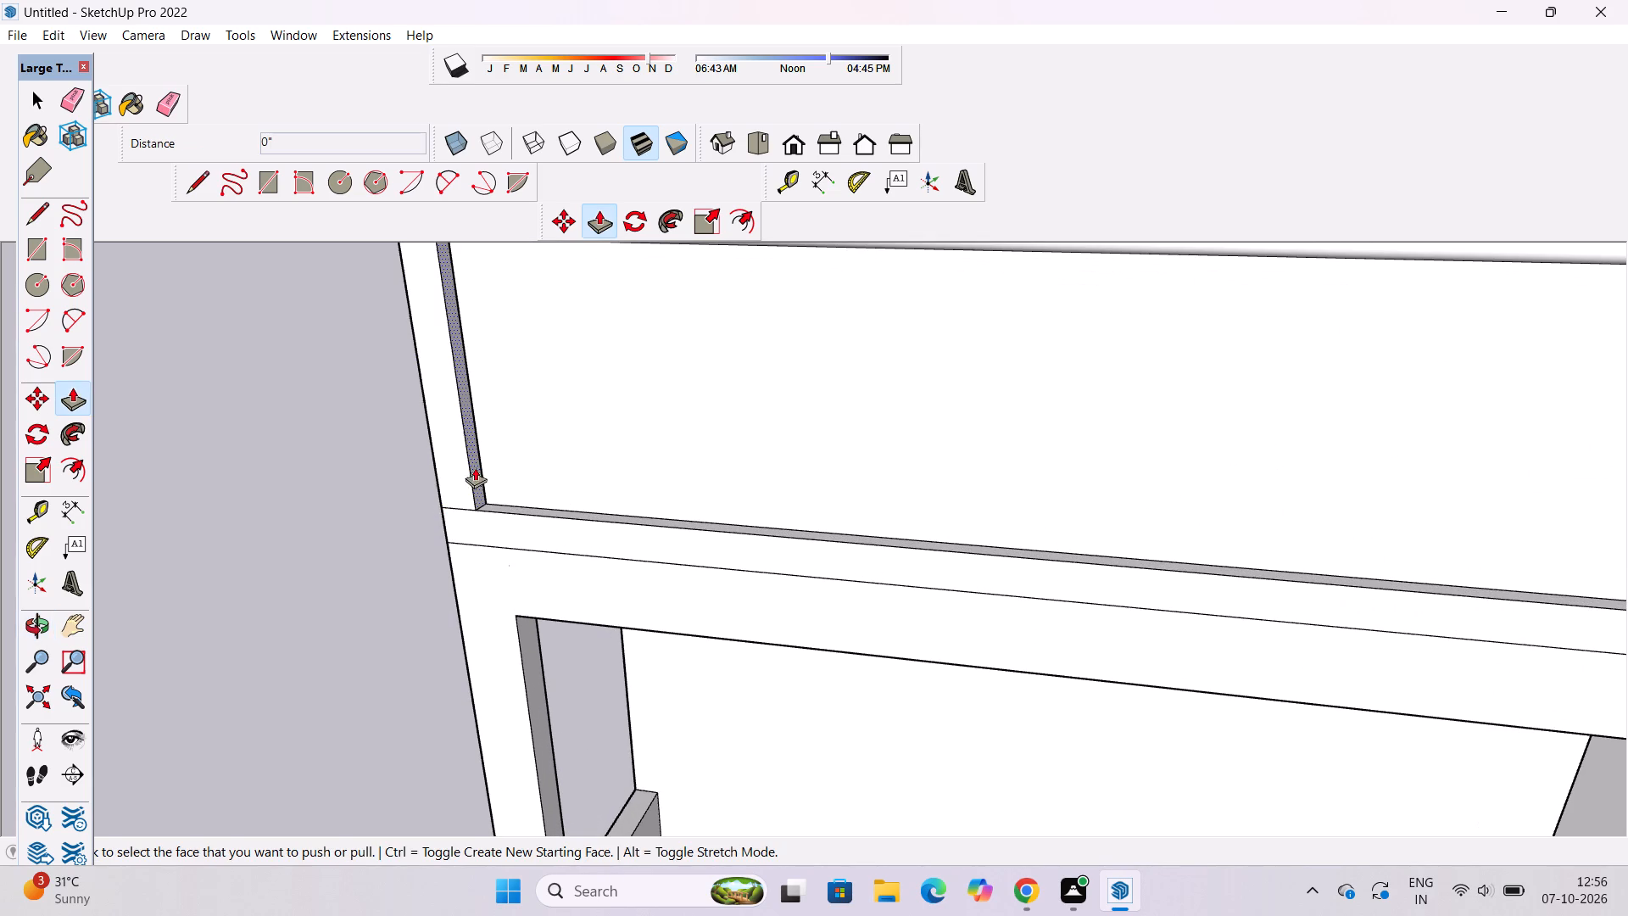
pyautogui.click(479, 471)
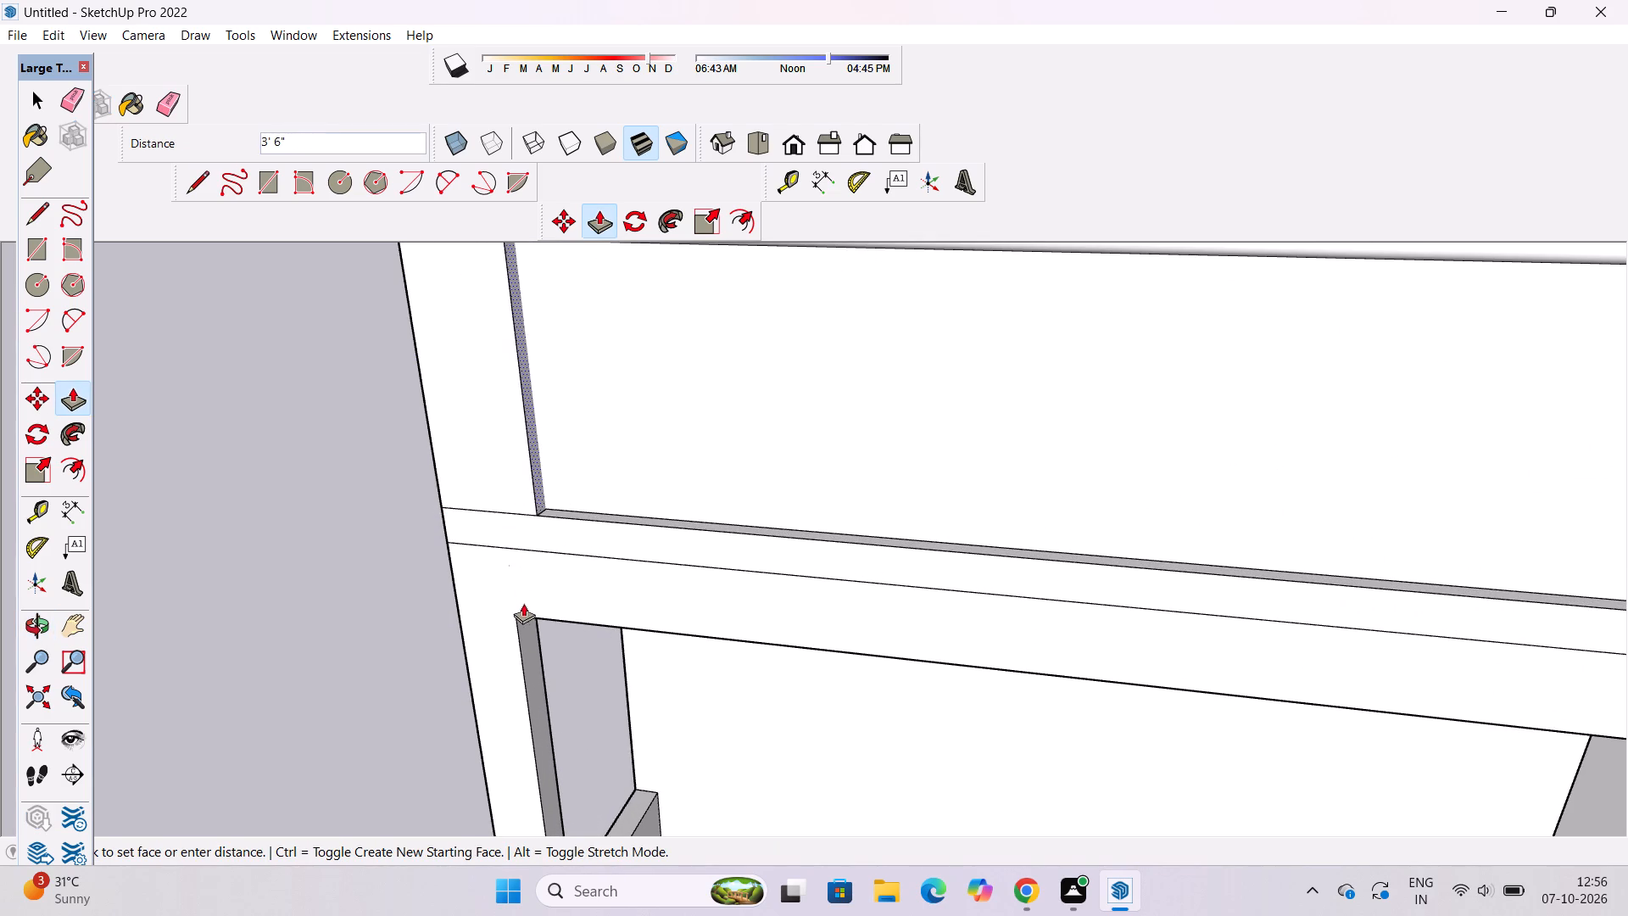
pyautogui.click(521, 623)
# Pull the front frame face of the storey below the roof parapet out 1' 6", flush with the edge beam beneath it.
pyautogui.scroll(-6, 421, 588)
pyautogui.scroll(2, 435, 517)
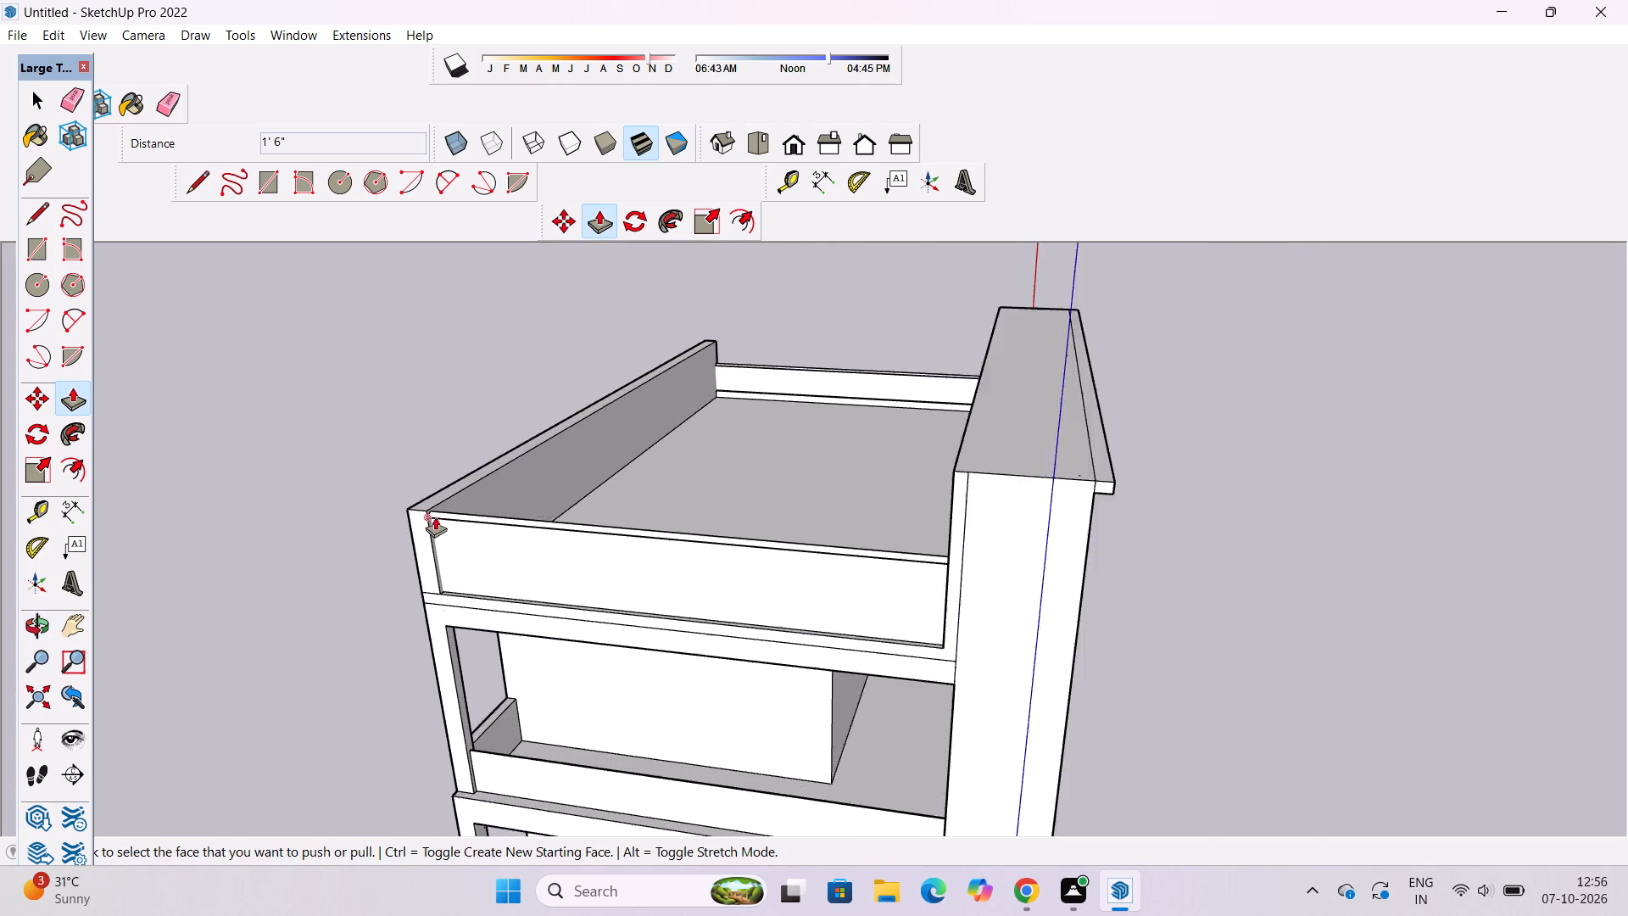
pyautogui.scroll(3, 435, 517)
pyautogui.scroll(-6, 521, 370)
pyautogui.scroll(5, 447, 671)
pyautogui.press('space')
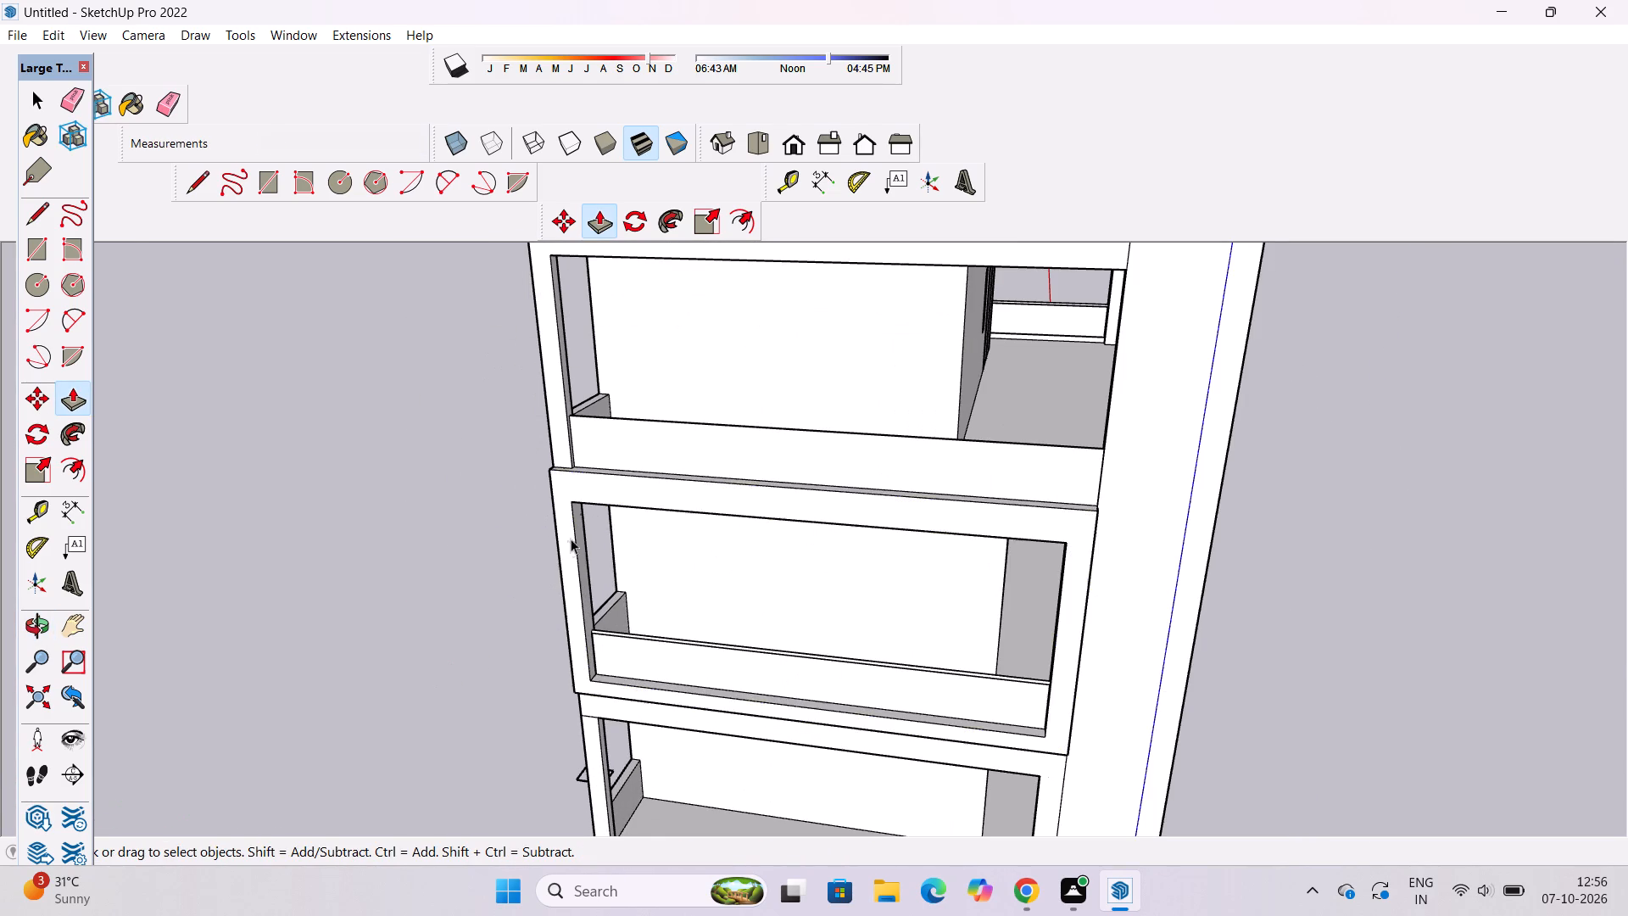
pyautogui.scroll(7, 568, 450)
pyautogui.press('p')
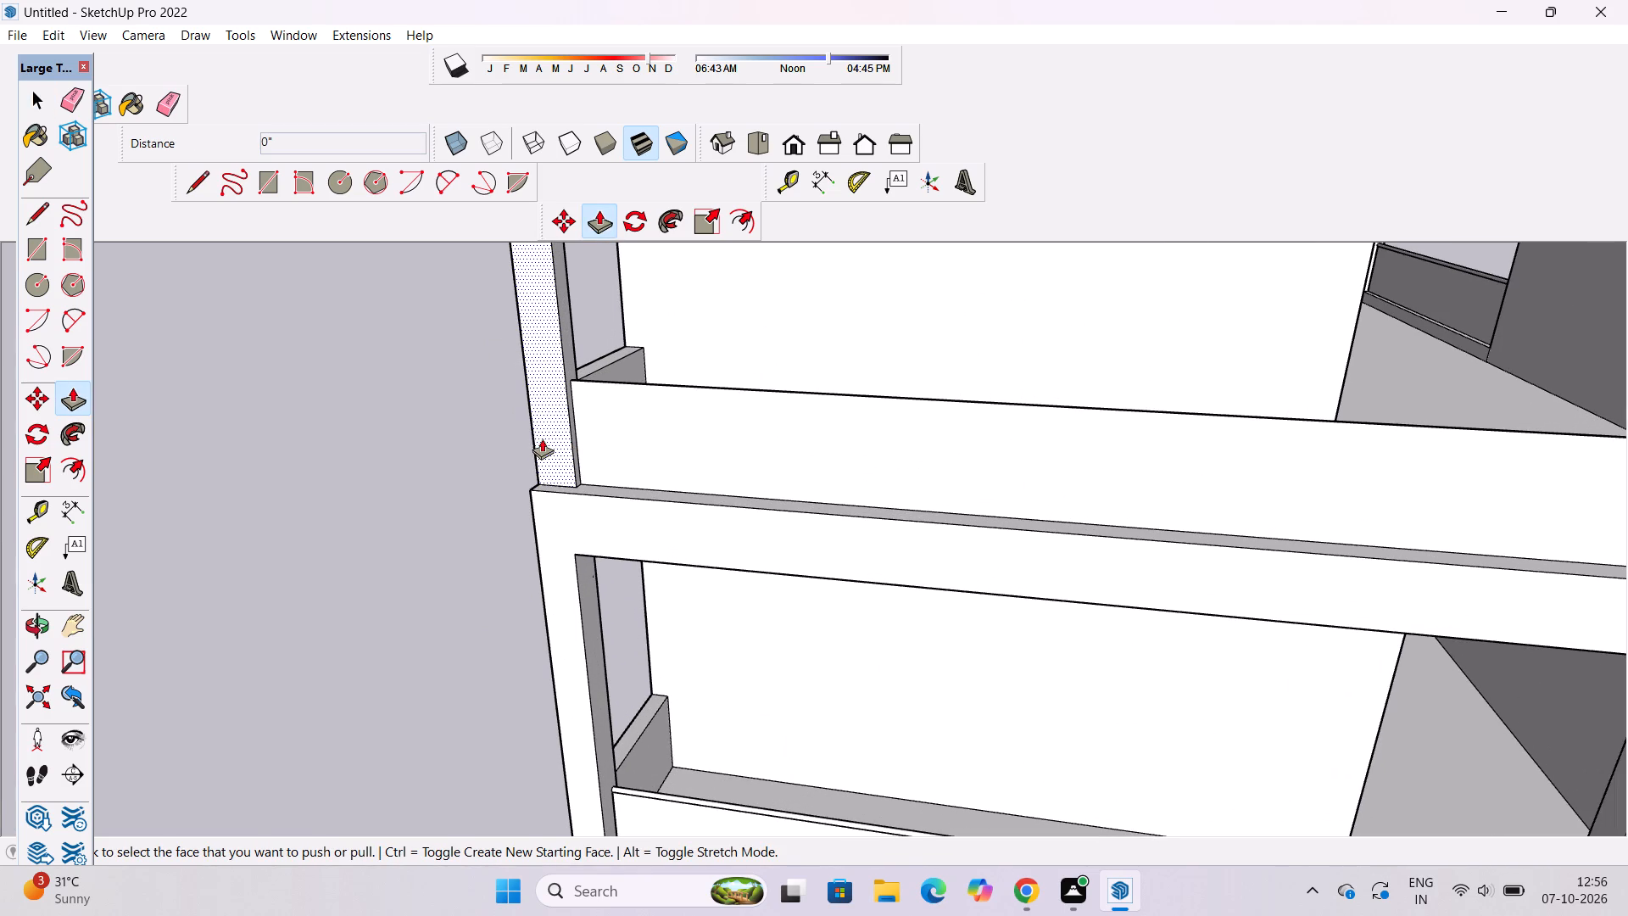
pyautogui.click(547, 435)
pyautogui.click(550, 494)
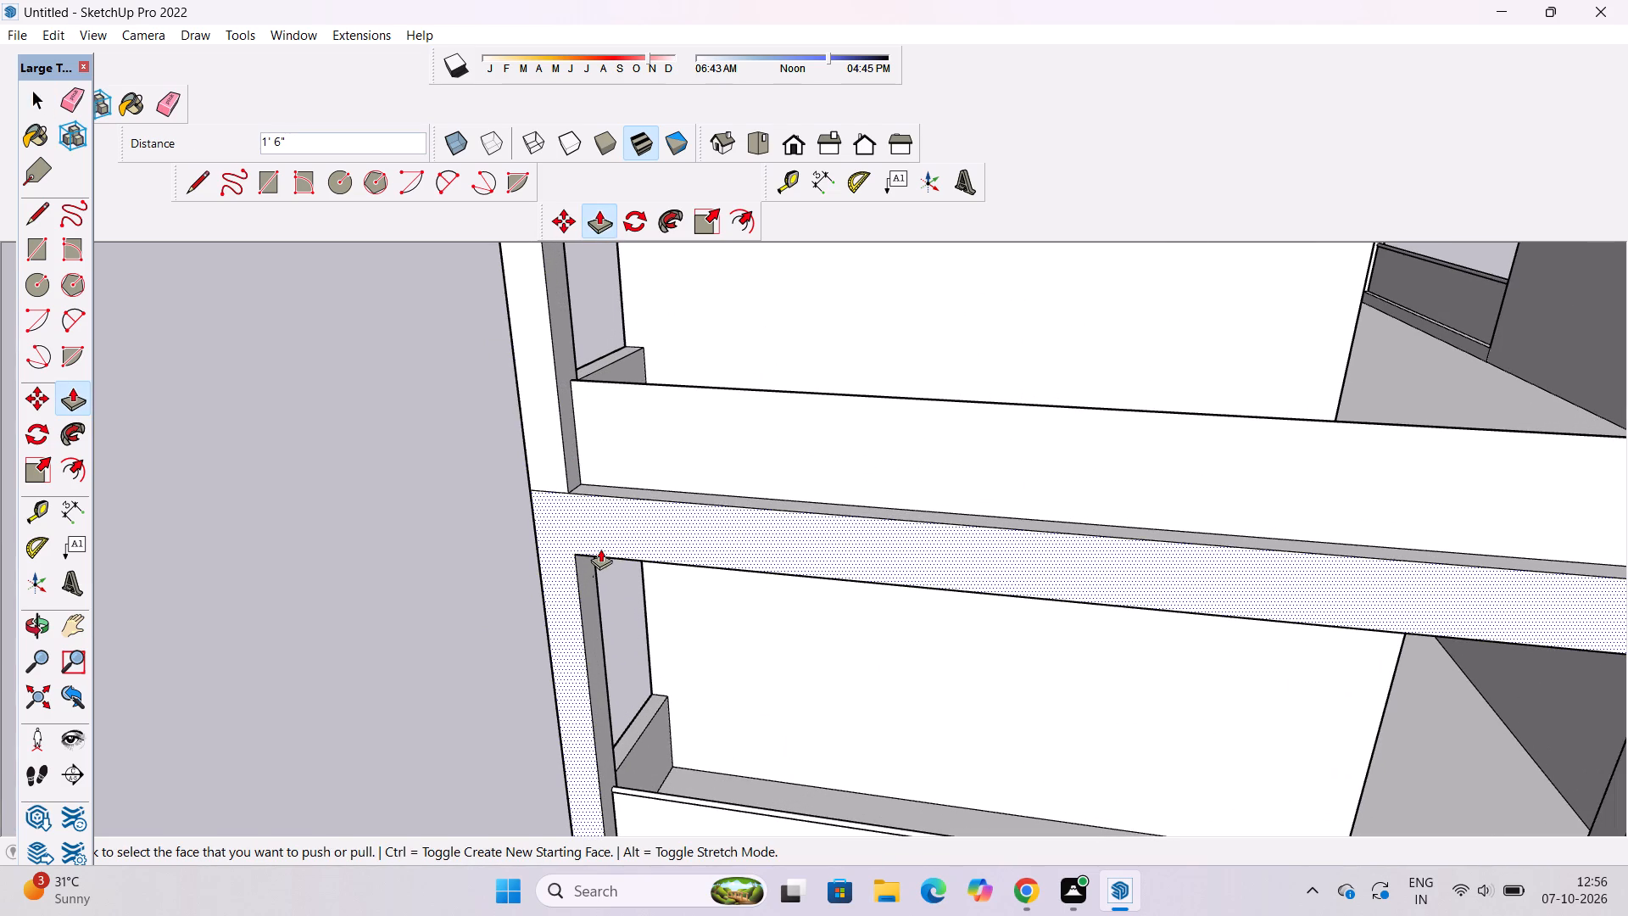
pyautogui.press('space')
pyautogui.press('space')
pyautogui.click(458, 534)
# Erase the short seam line across the corner post at the base of the roof parapet.
pyautogui.press('o')
pyautogui.scroll(-5, 465, 479)
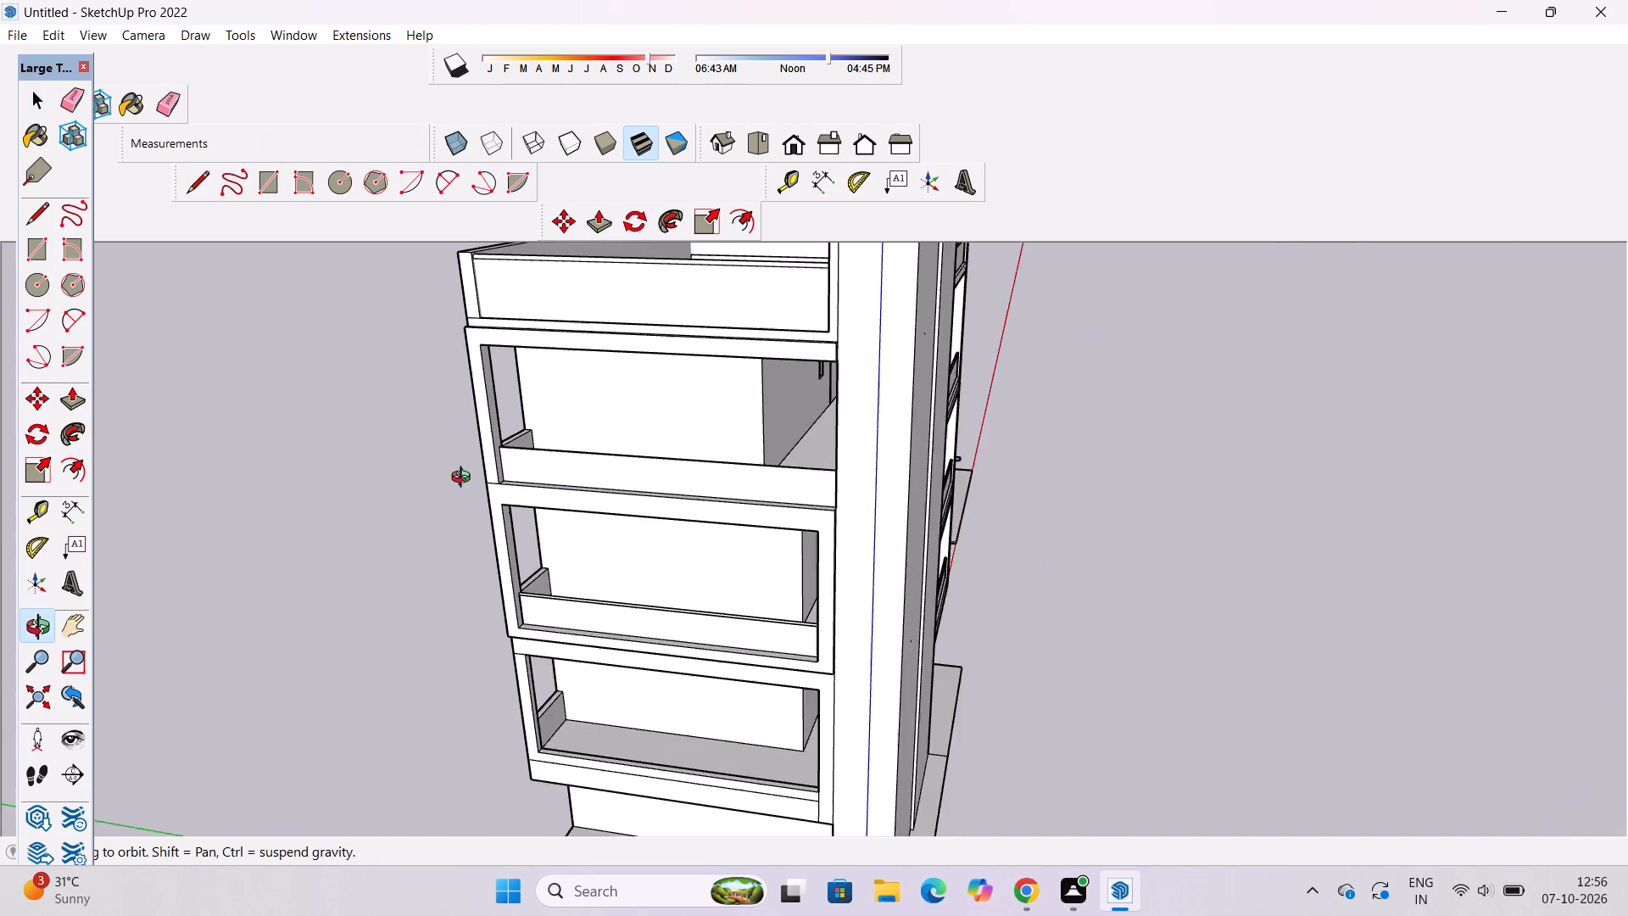
pyautogui.scroll(-5, 465, 479)
pyautogui.moveTo(467, 532); pyautogui.dragTo(462, 494)
pyautogui.scroll(3, 505, 418)
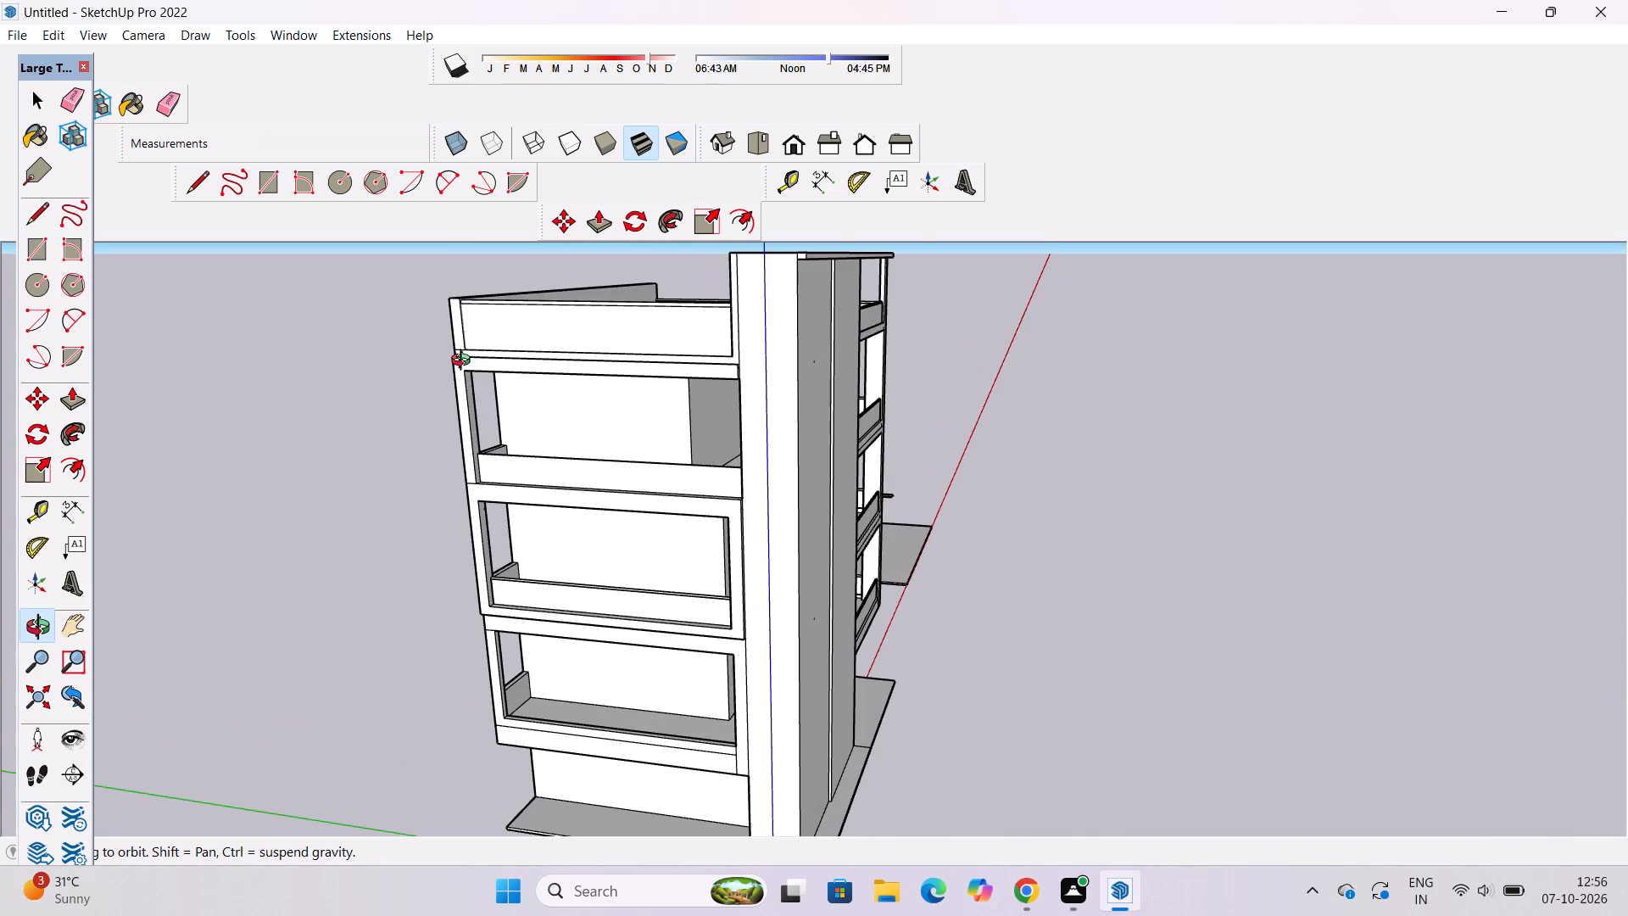
pyautogui.scroll(3, 465, 362)
pyautogui.keyDown('shift'); pyautogui.moveTo(465, 362); pyautogui.dragTo(472, 497); pyautogui.keyUp('shift')
pyautogui.scroll(5, 470, 501)
pyautogui.moveTo(467, 504); pyautogui.dragTo(489, 560)
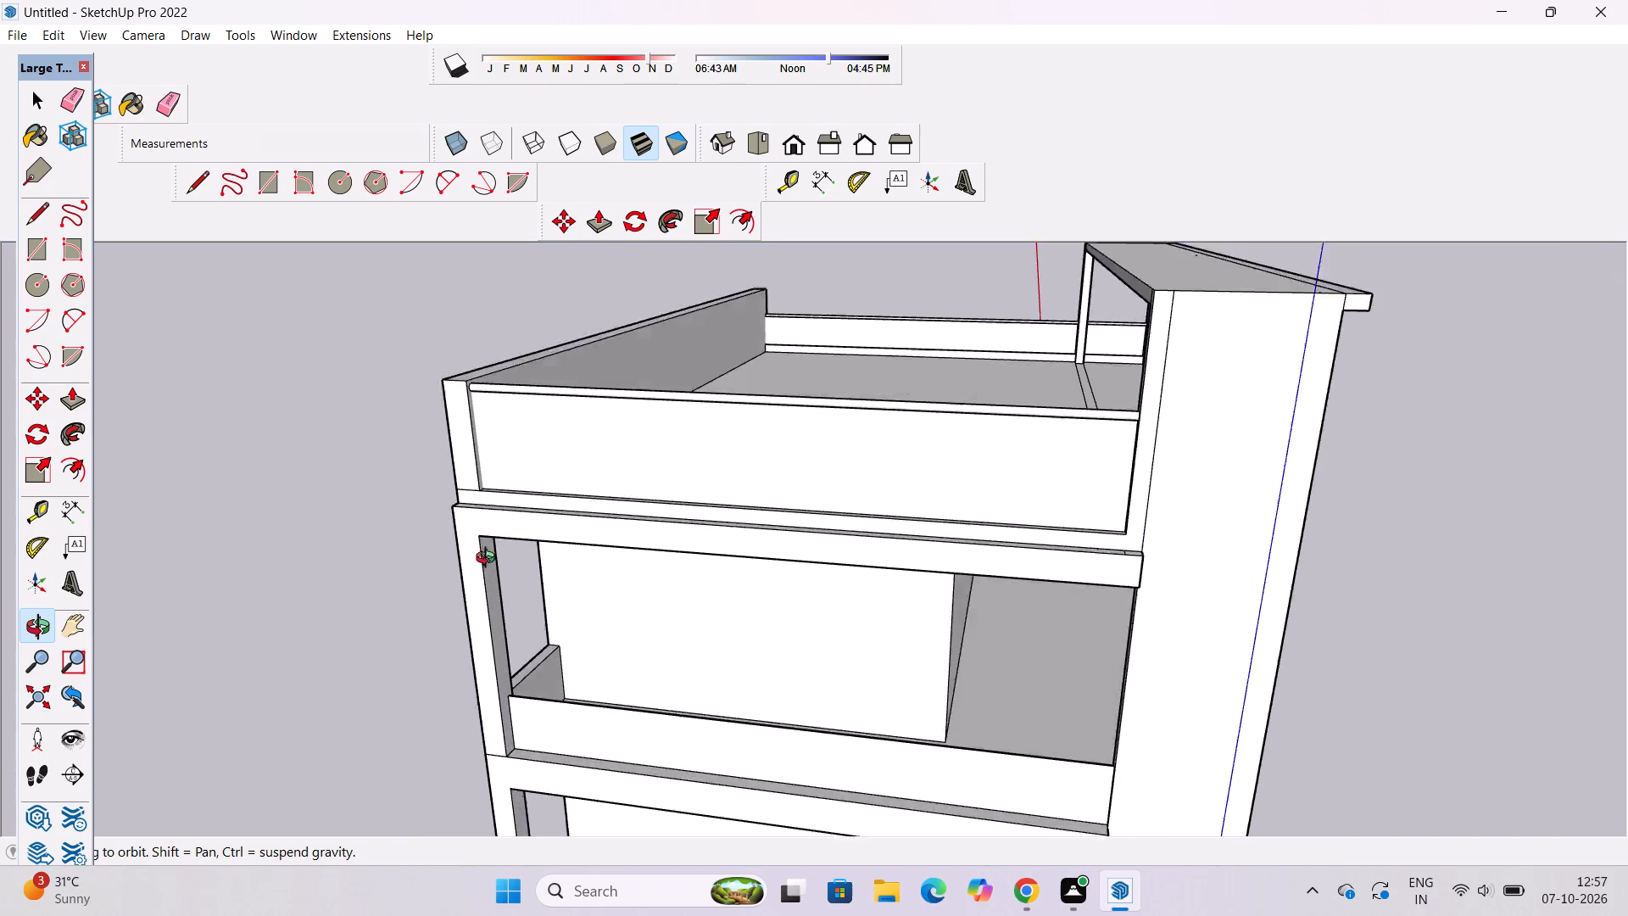
pyautogui.moveTo(489, 560); pyautogui.dragTo(510, 605)
pyautogui.scroll(5, 487, 619)
pyautogui.scroll(-3, 477, 623)
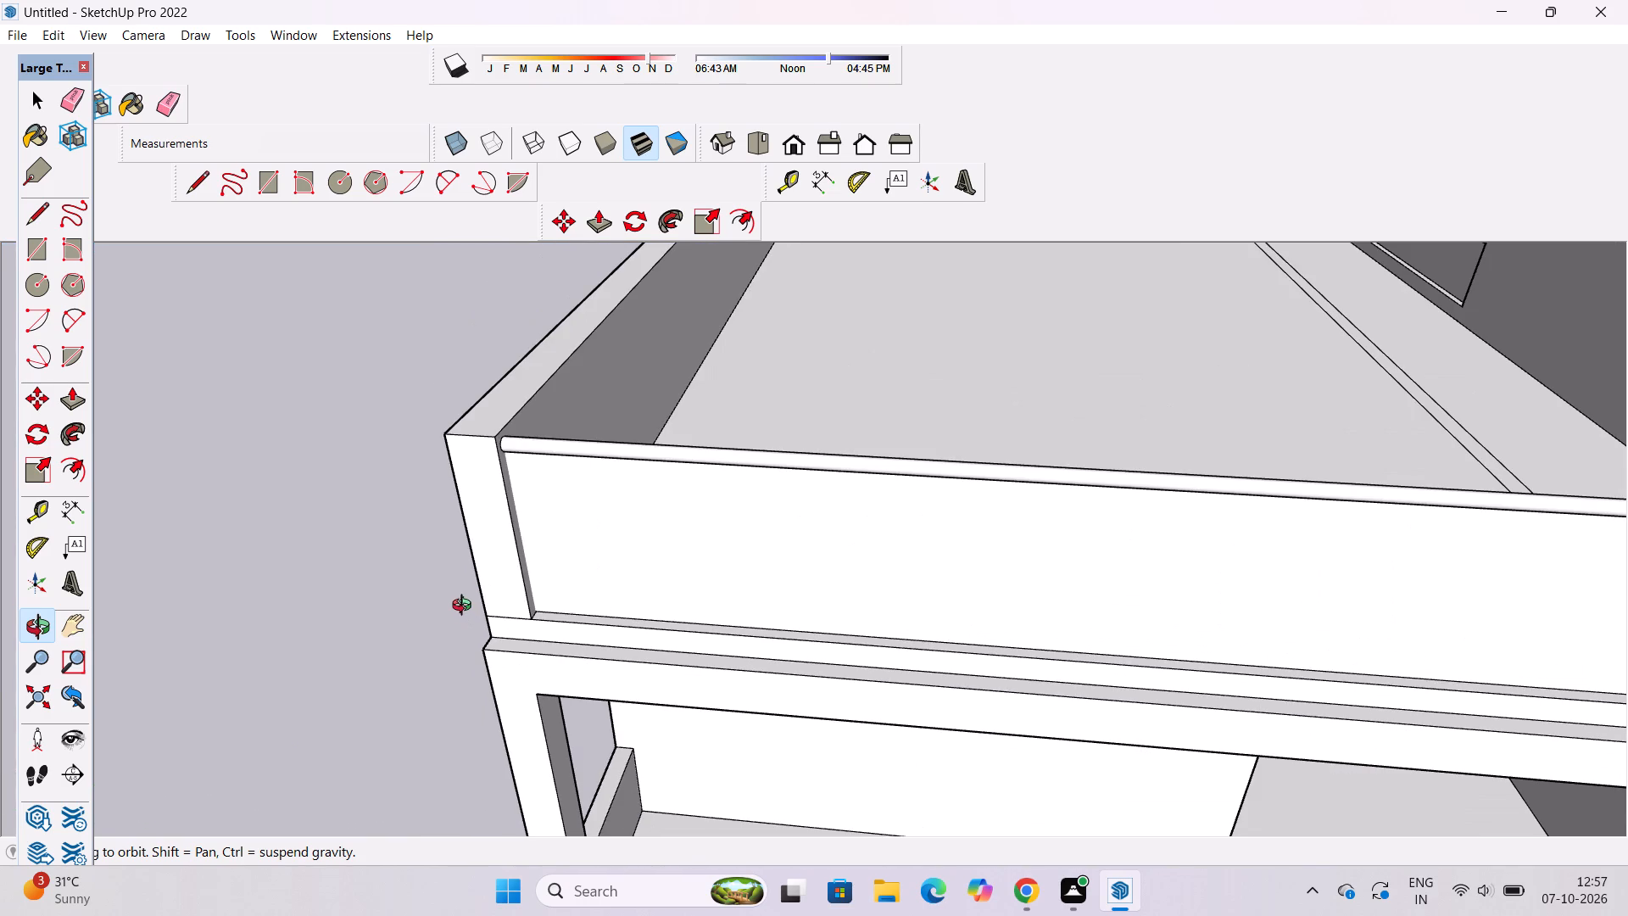
pyautogui.press('e')
pyautogui.scroll(3, 501, 617)
pyautogui.moveTo(510, 600); pyautogui.dragTo(511, 617)
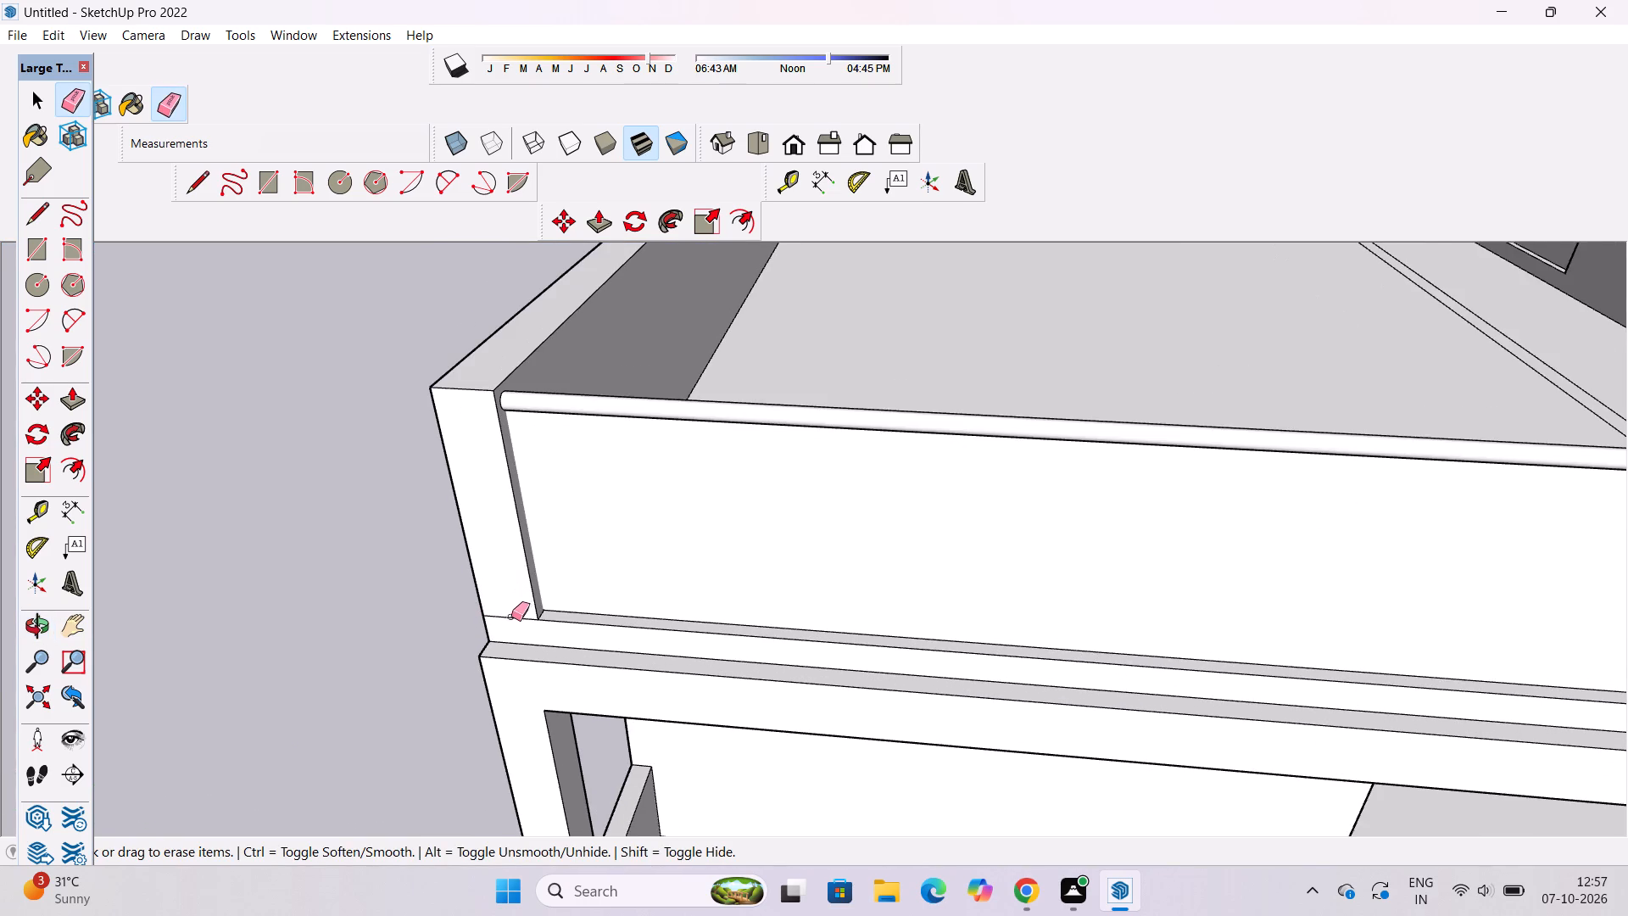
pyautogui.moveTo(511, 617); pyautogui.dragTo(513, 623)
# Draw a short vertical line from the roof parapet opening's lower corner to the ledge below, separating the corner post's face.
pyautogui.press('l')
pyautogui.scroll(9, 561, 647)
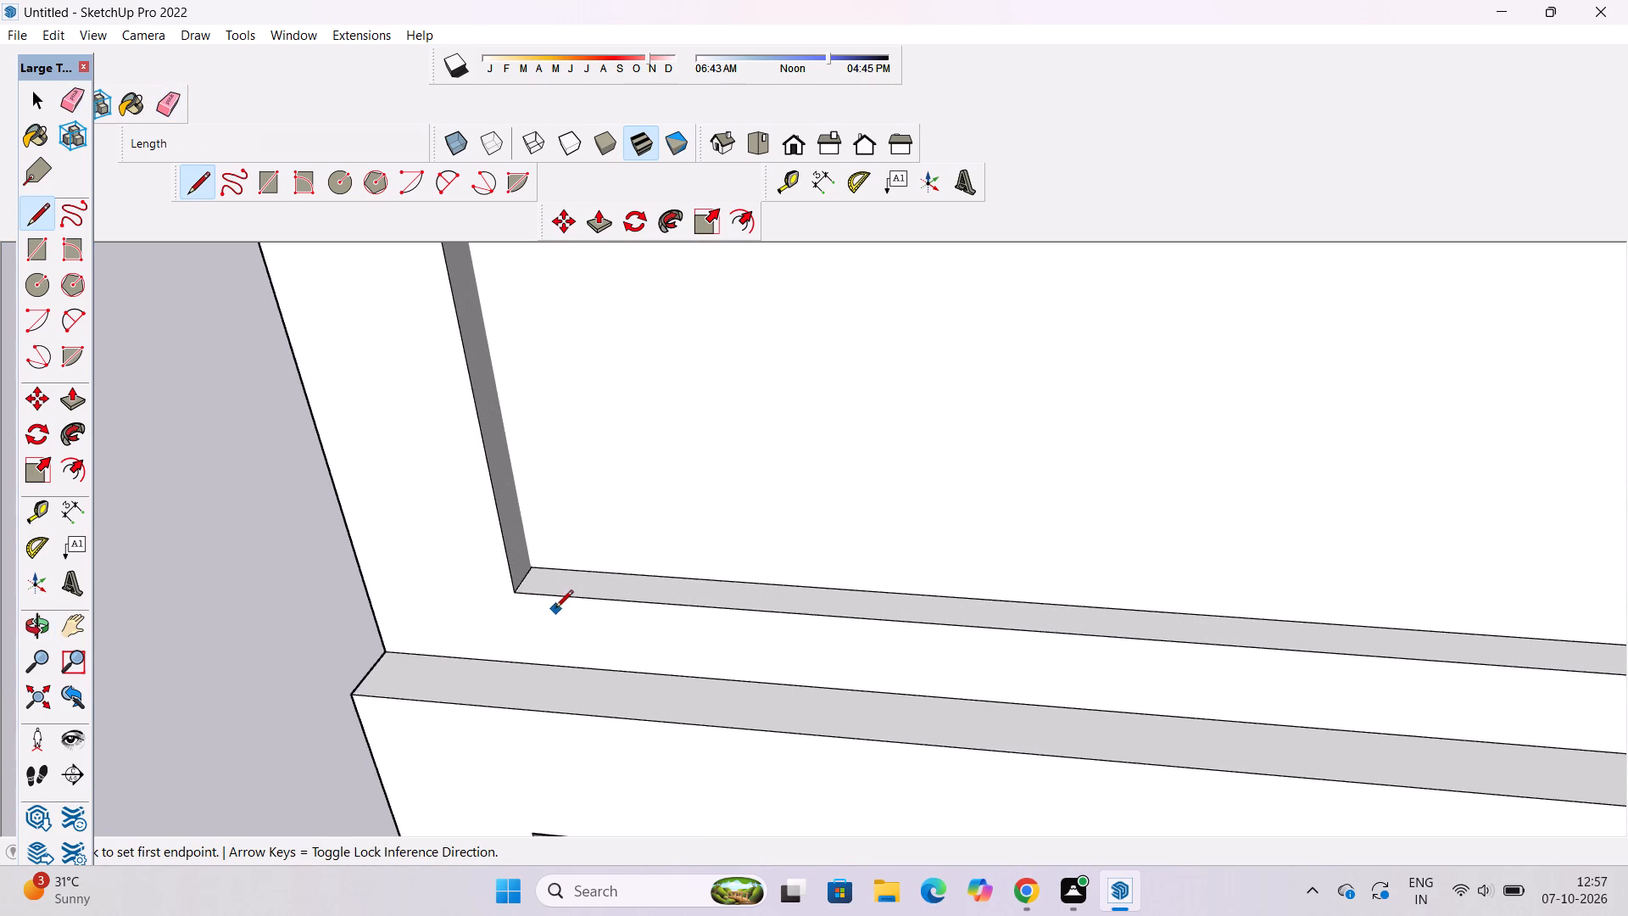
pyautogui.scroll(5, 555, 609)
pyautogui.click(493, 580)
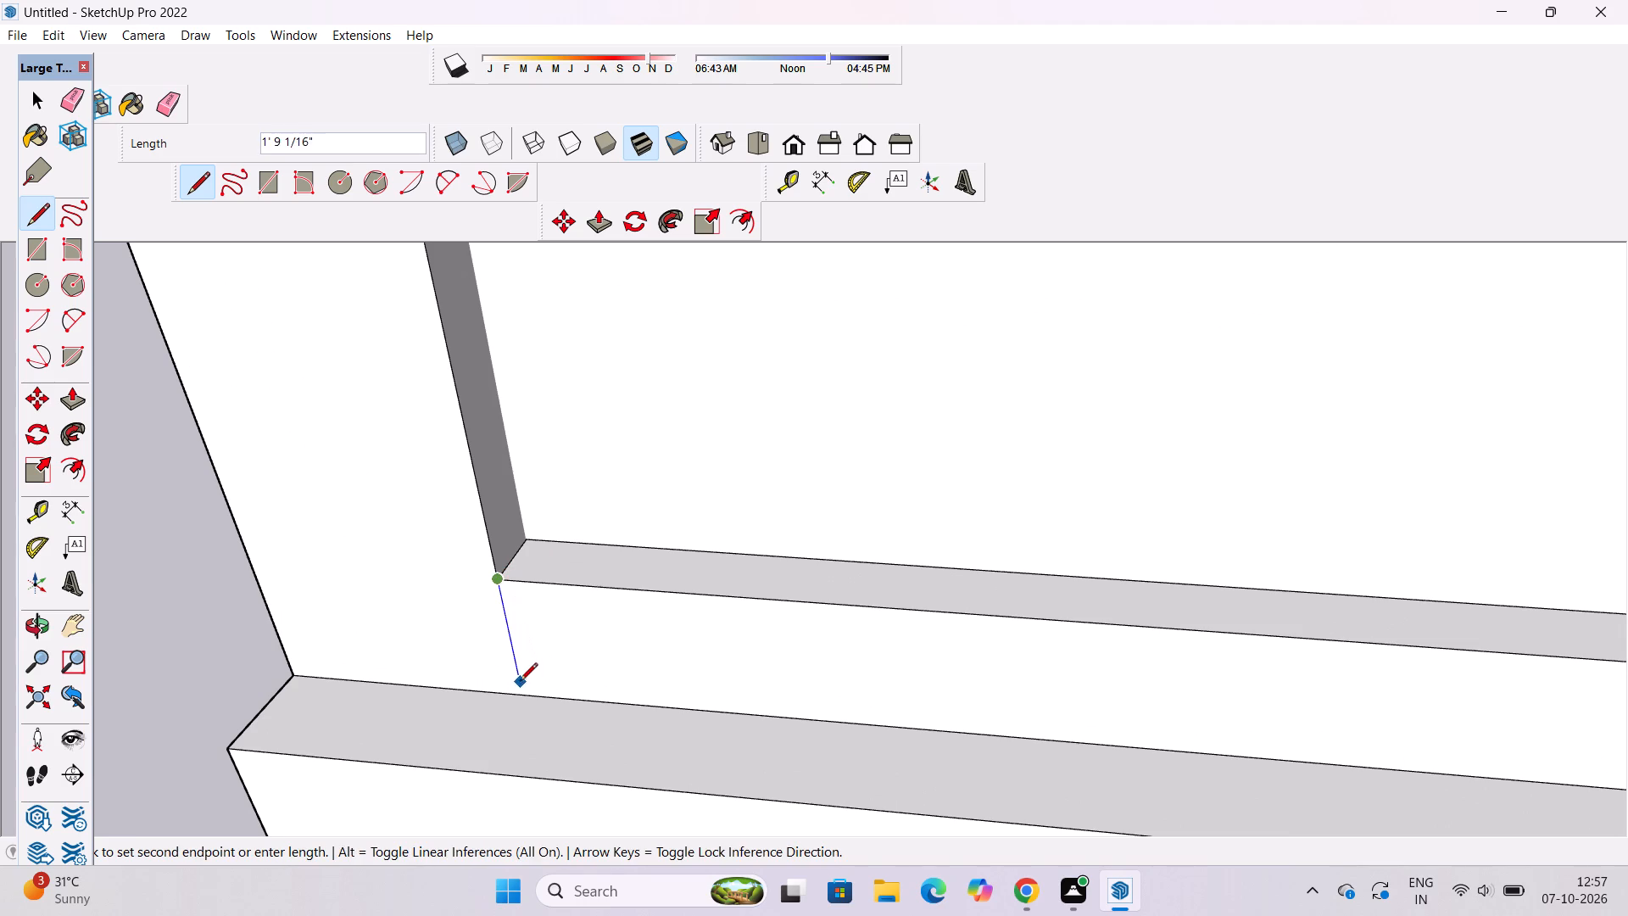
pyautogui.click(523, 692)
pyautogui.press('space')
# Pull the roof parapet's corner post face out 1' 6", flush with the edge beam below it.
pyautogui.scroll(-2, 514, 643)
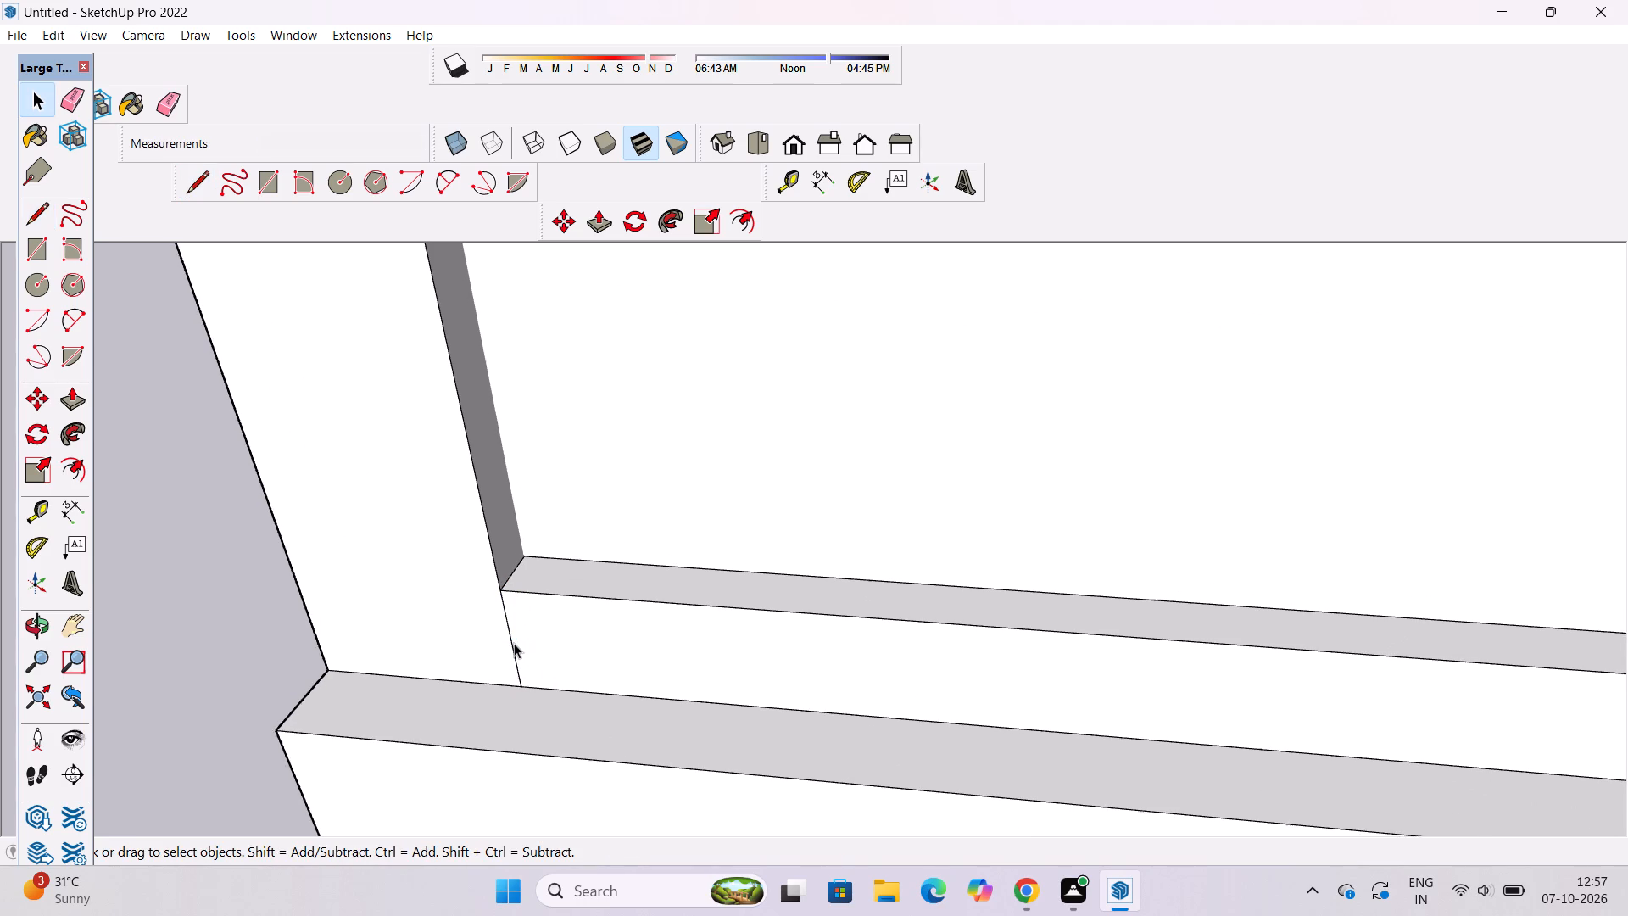
pyautogui.scroll(-2, 514, 643)
pyautogui.click(431, 534)
pyautogui.scroll(-6, 482, 575)
pyautogui.press('p')
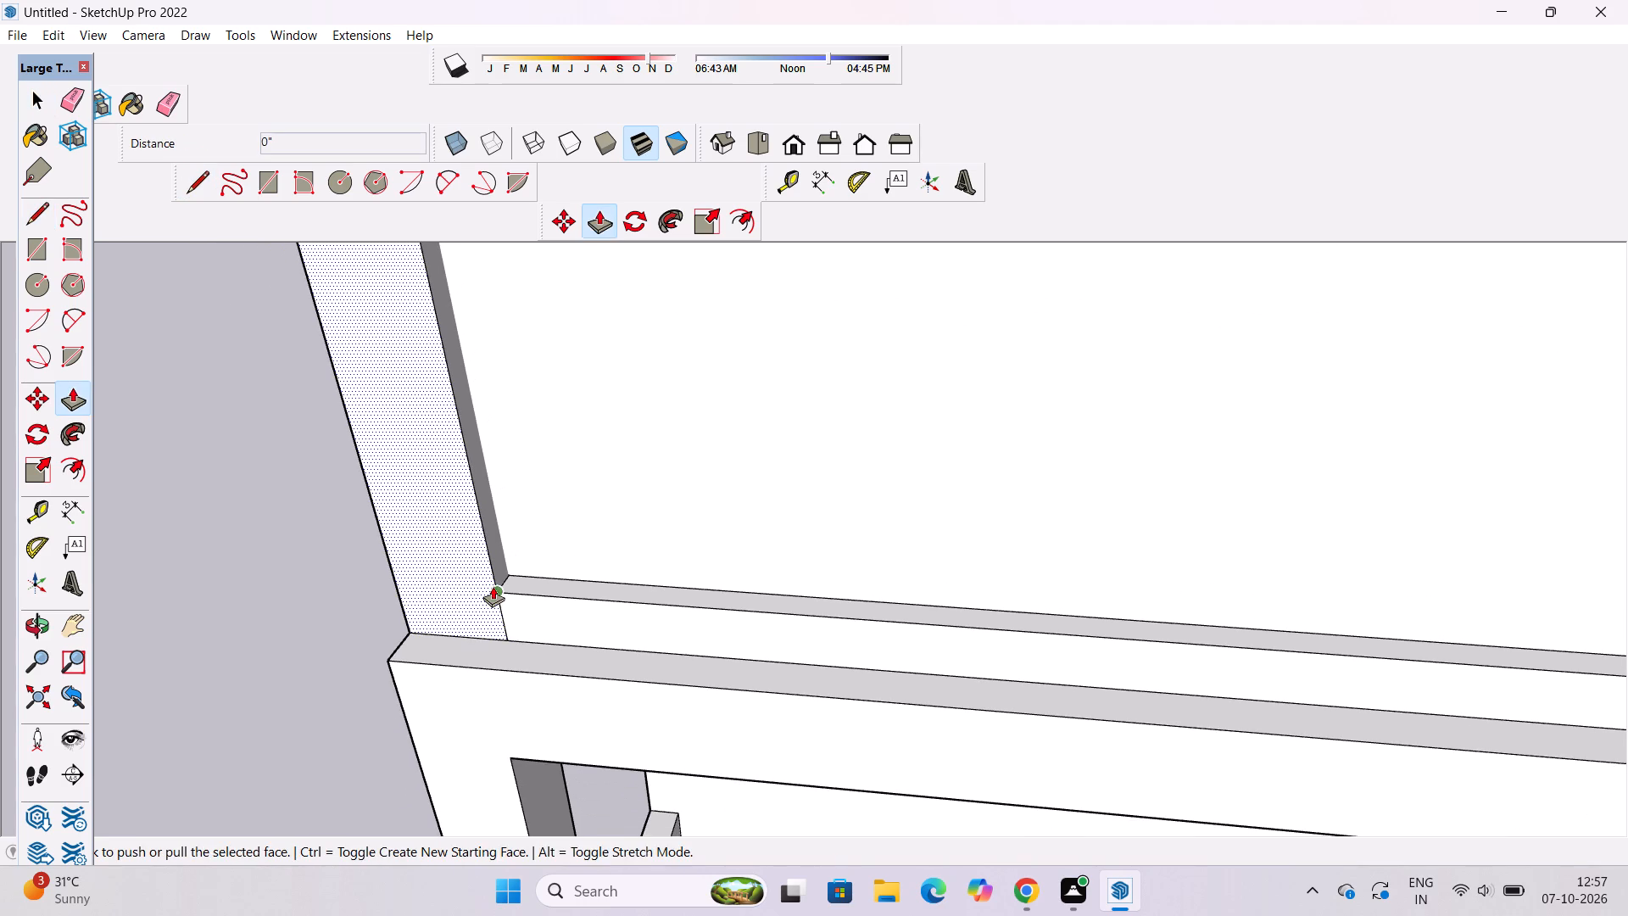
pyautogui.click(493, 586)
pyautogui.click(495, 665)
pyautogui.press('space')
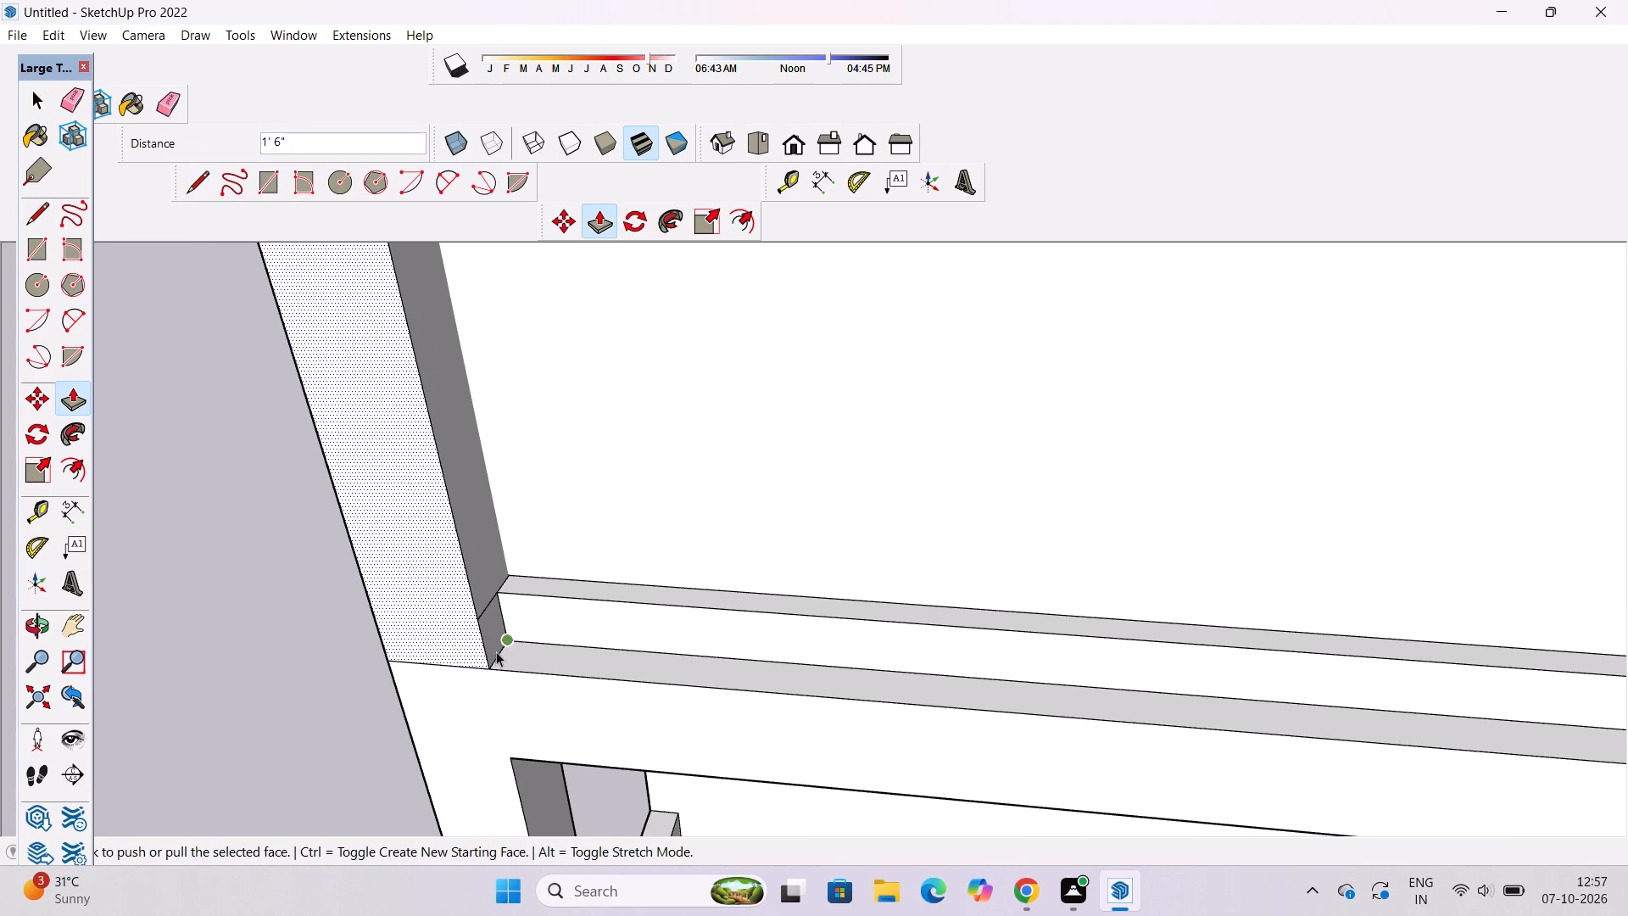
# Erase the short seam line across the inner side of the extended parapet corner post.
pyautogui.press('e')
pyautogui.moveTo(489, 601); pyautogui.dragTo(491, 616)
pyautogui.press('space')
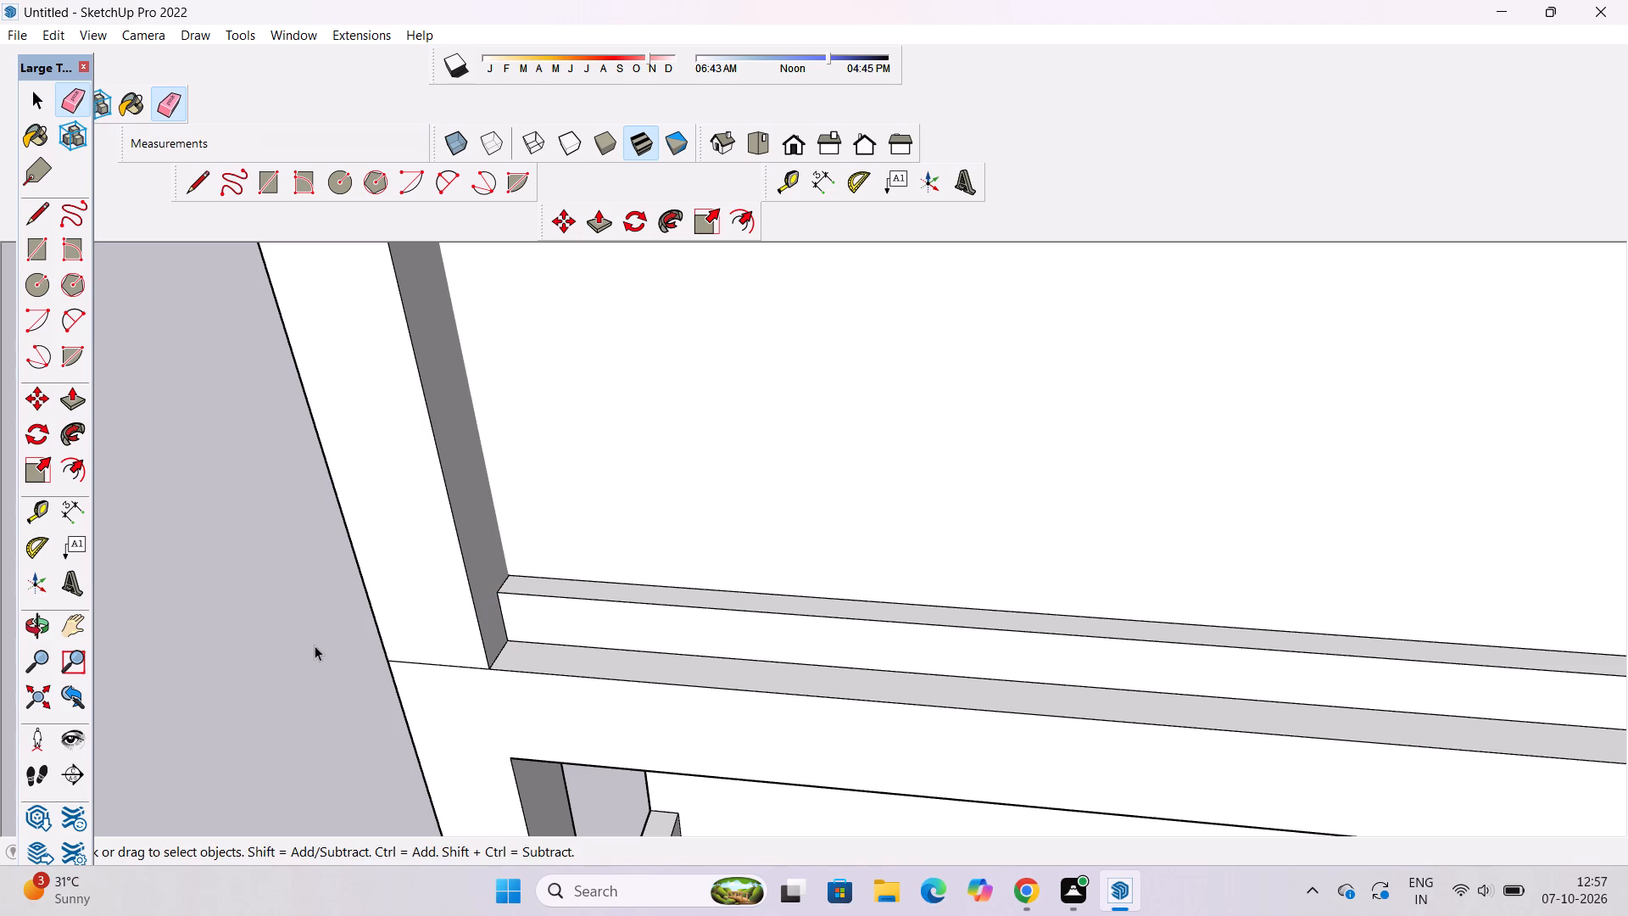
pyautogui.click(313, 650)
# Examine the building's parapet, side balconies, rear wall and front elevation from all around.
pyautogui.press('o')
pyautogui.scroll(-11, 352, 620)
pyautogui.moveTo(389, 650); pyautogui.dragTo(403, 525)
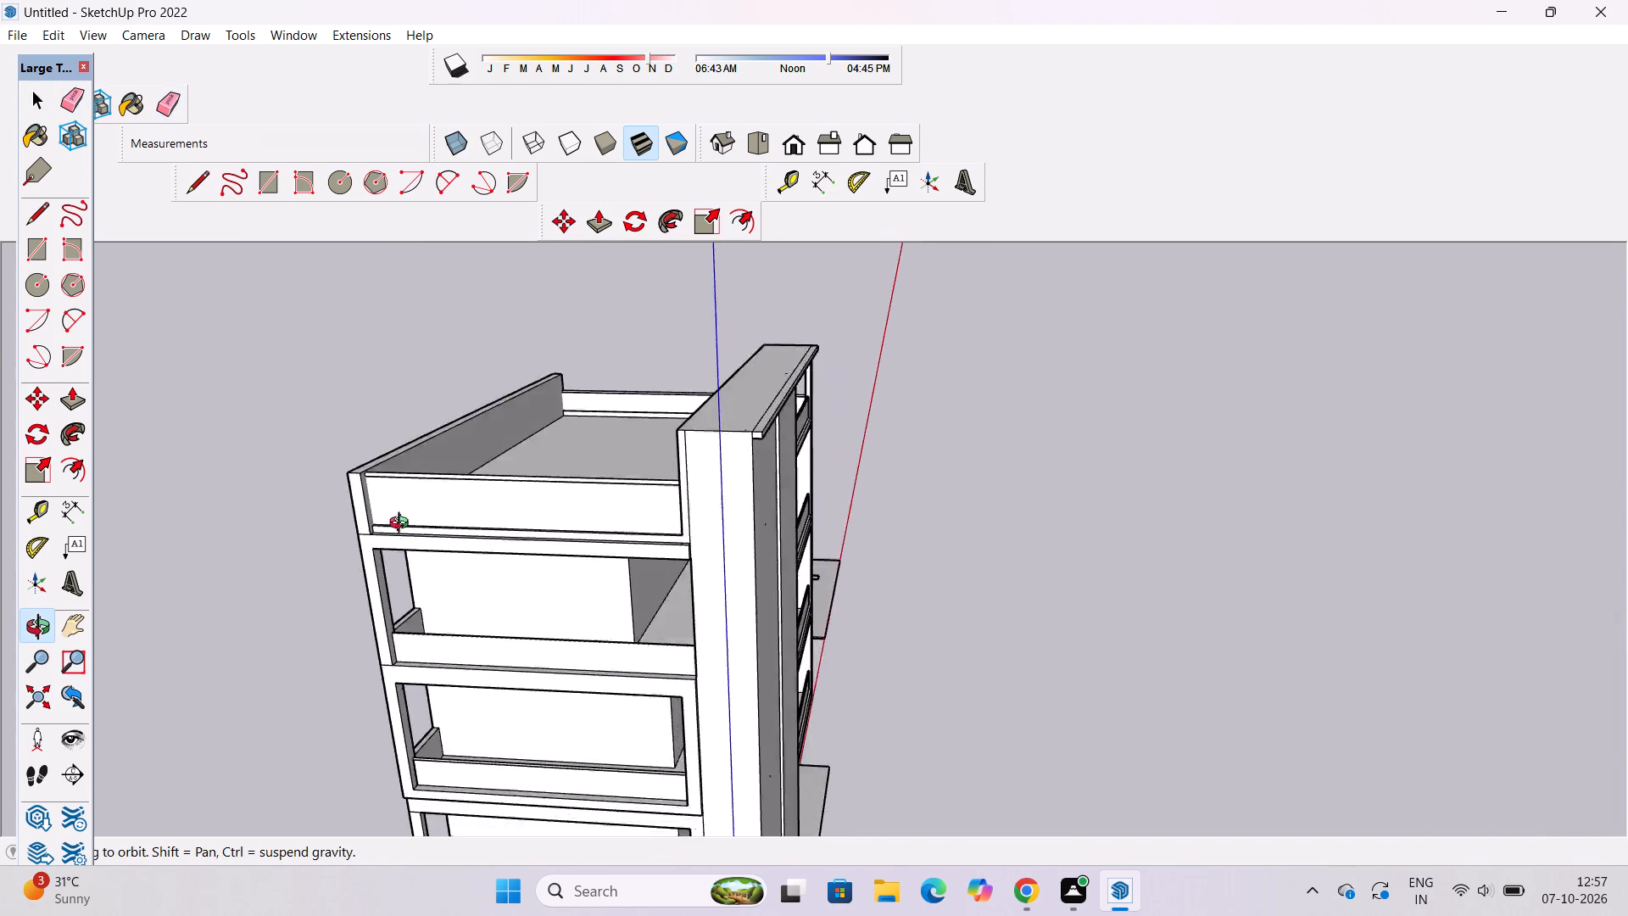
pyautogui.moveTo(403, 525); pyautogui.dragTo(406, 508)
pyautogui.scroll(4, 449, 501)
pyautogui.moveTo(415, 569); pyautogui.dragTo(856, 597)
pyautogui.moveTo(1294, 532); pyautogui.dragTo(1147, 553)
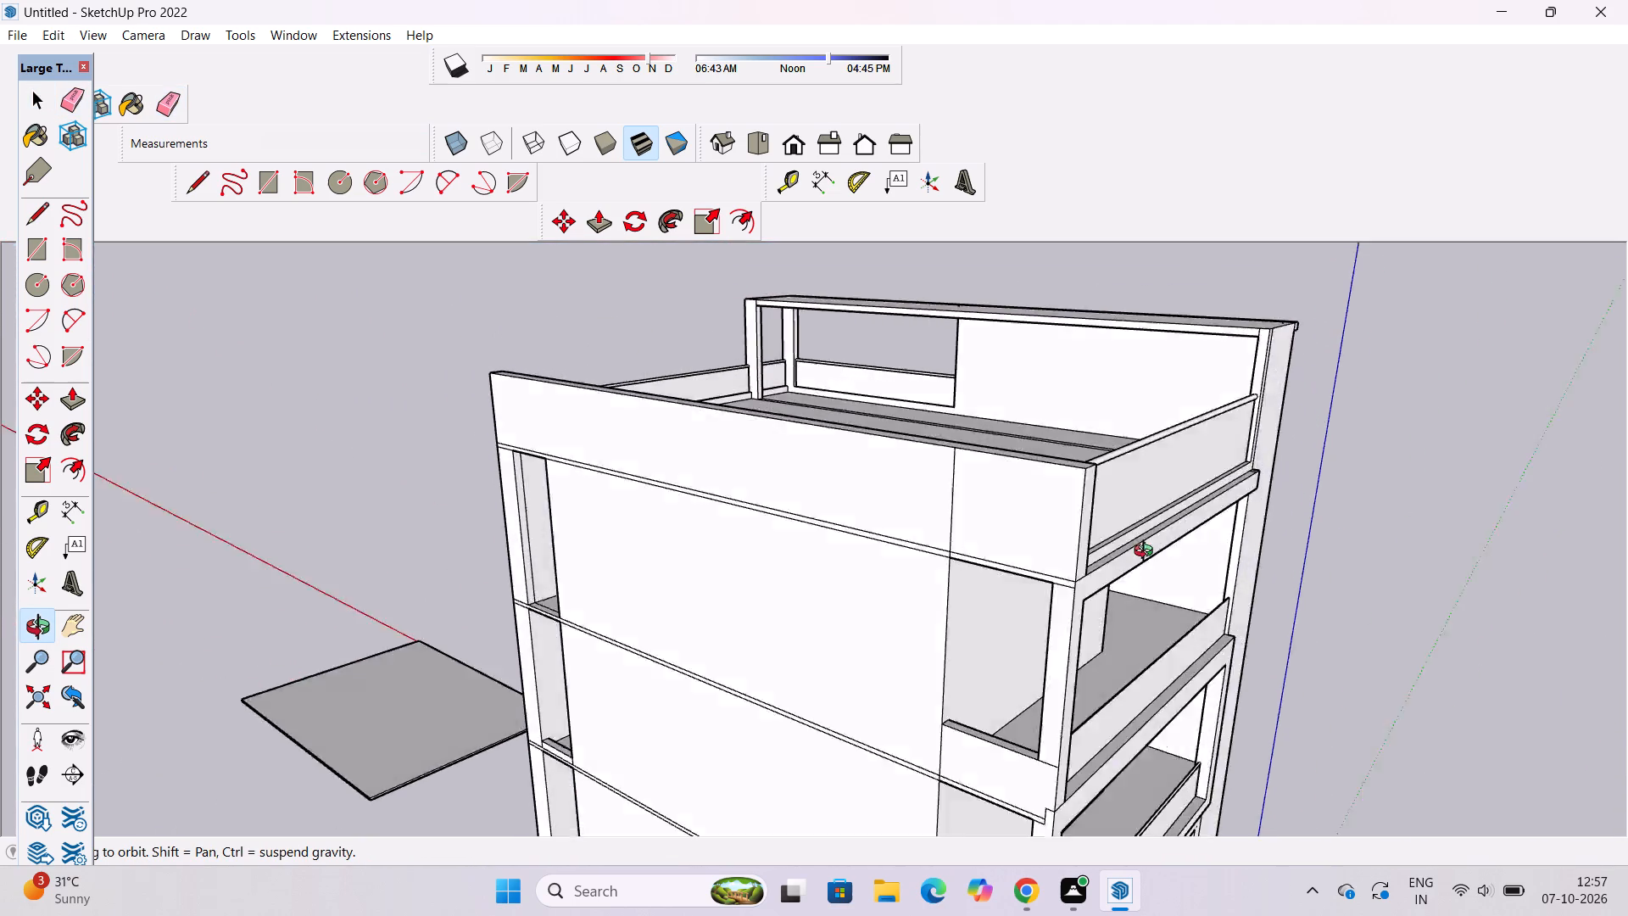
pyautogui.moveTo(1147, 553); pyautogui.dragTo(1164, 510)
pyautogui.scroll(8, 532, 489)
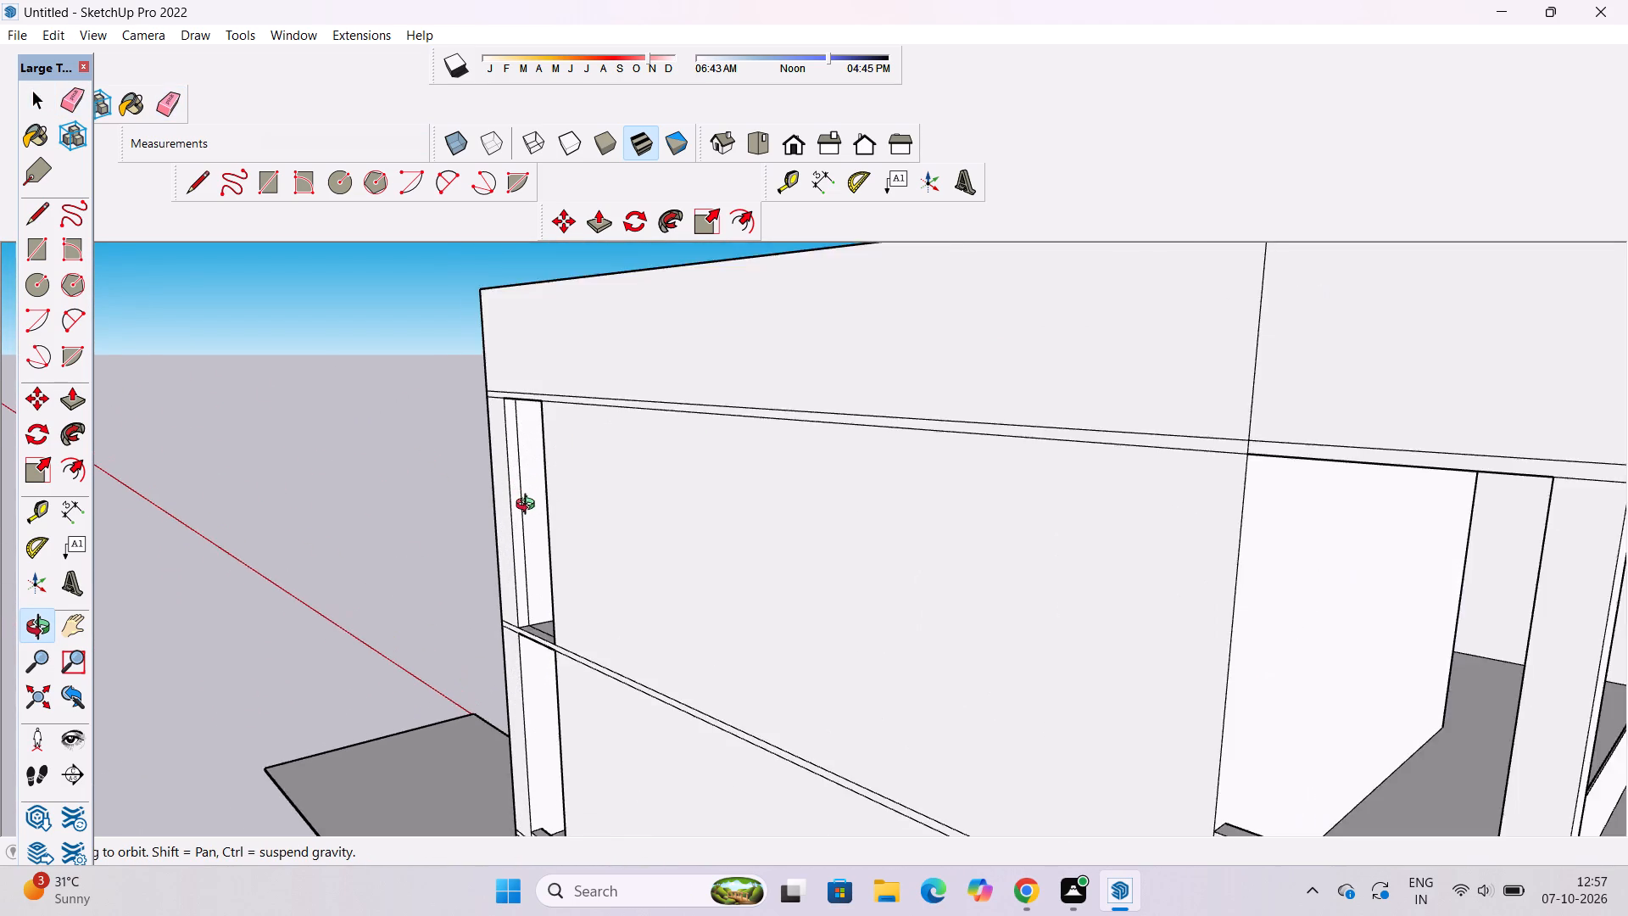
pyautogui.scroll(2, 529, 506)
pyautogui.keyDown('shift'); pyautogui.moveTo(516, 534); pyautogui.dragTo(543, 432); pyautogui.keyUp('shift')
pyautogui.scroll(-16, 536, 411)
pyautogui.moveTo(1112, 486); pyautogui.dragTo(984, 494)
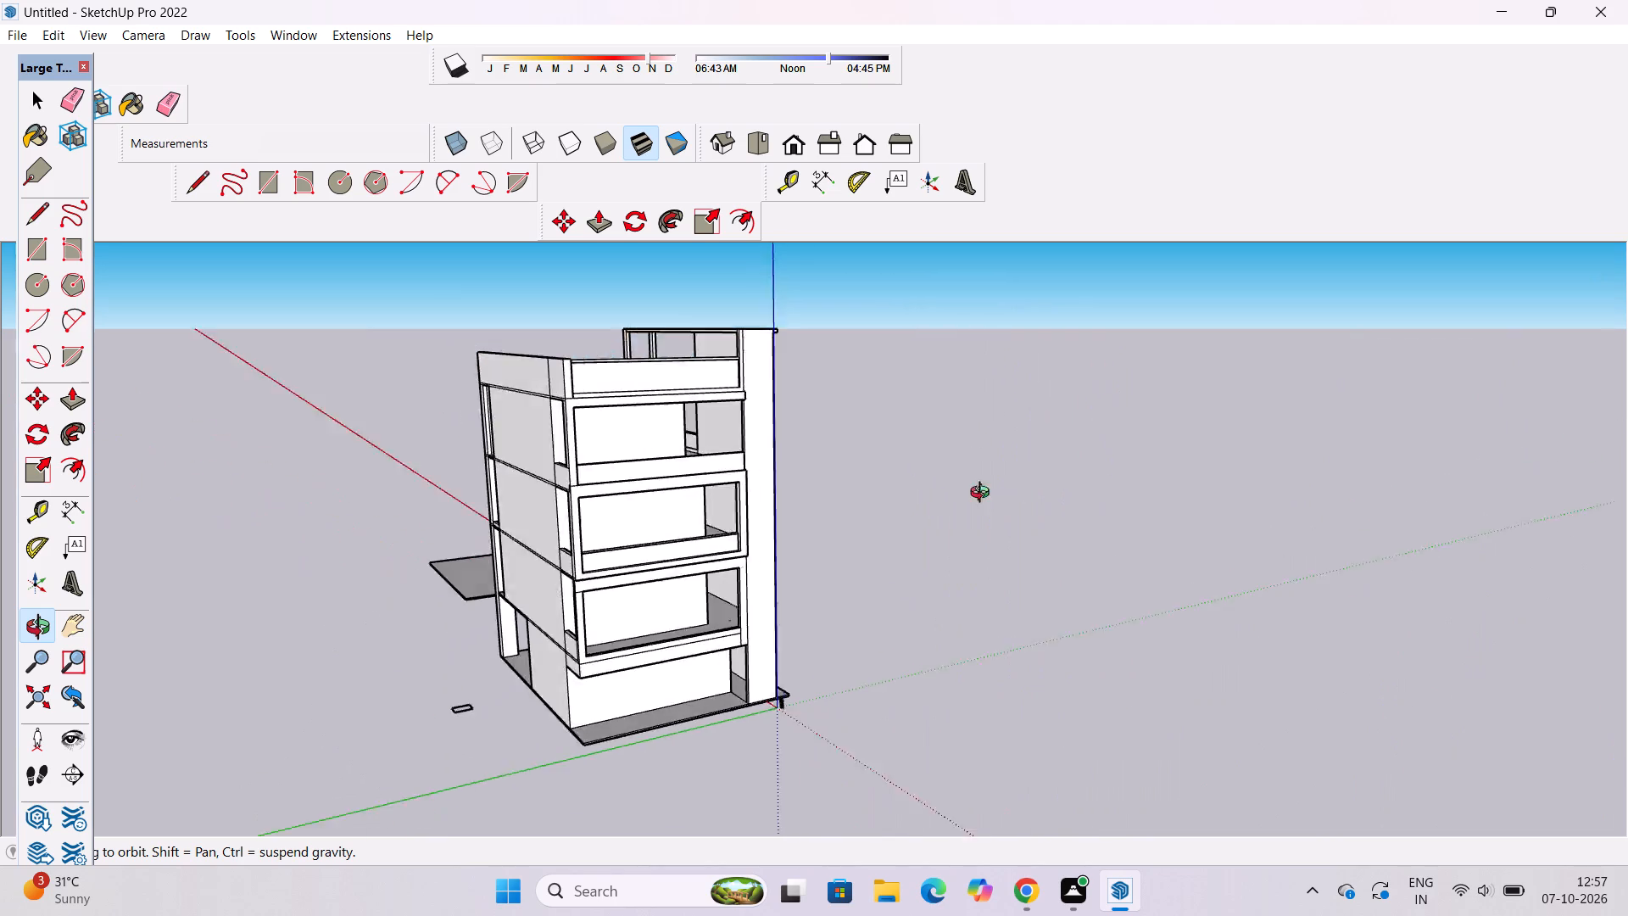
pyautogui.moveTo(984, 494); pyautogui.dragTo(476, 434)
pyautogui.scroll(4, 930, 413)
pyautogui.moveTo(901, 448); pyautogui.dragTo(755, 486)
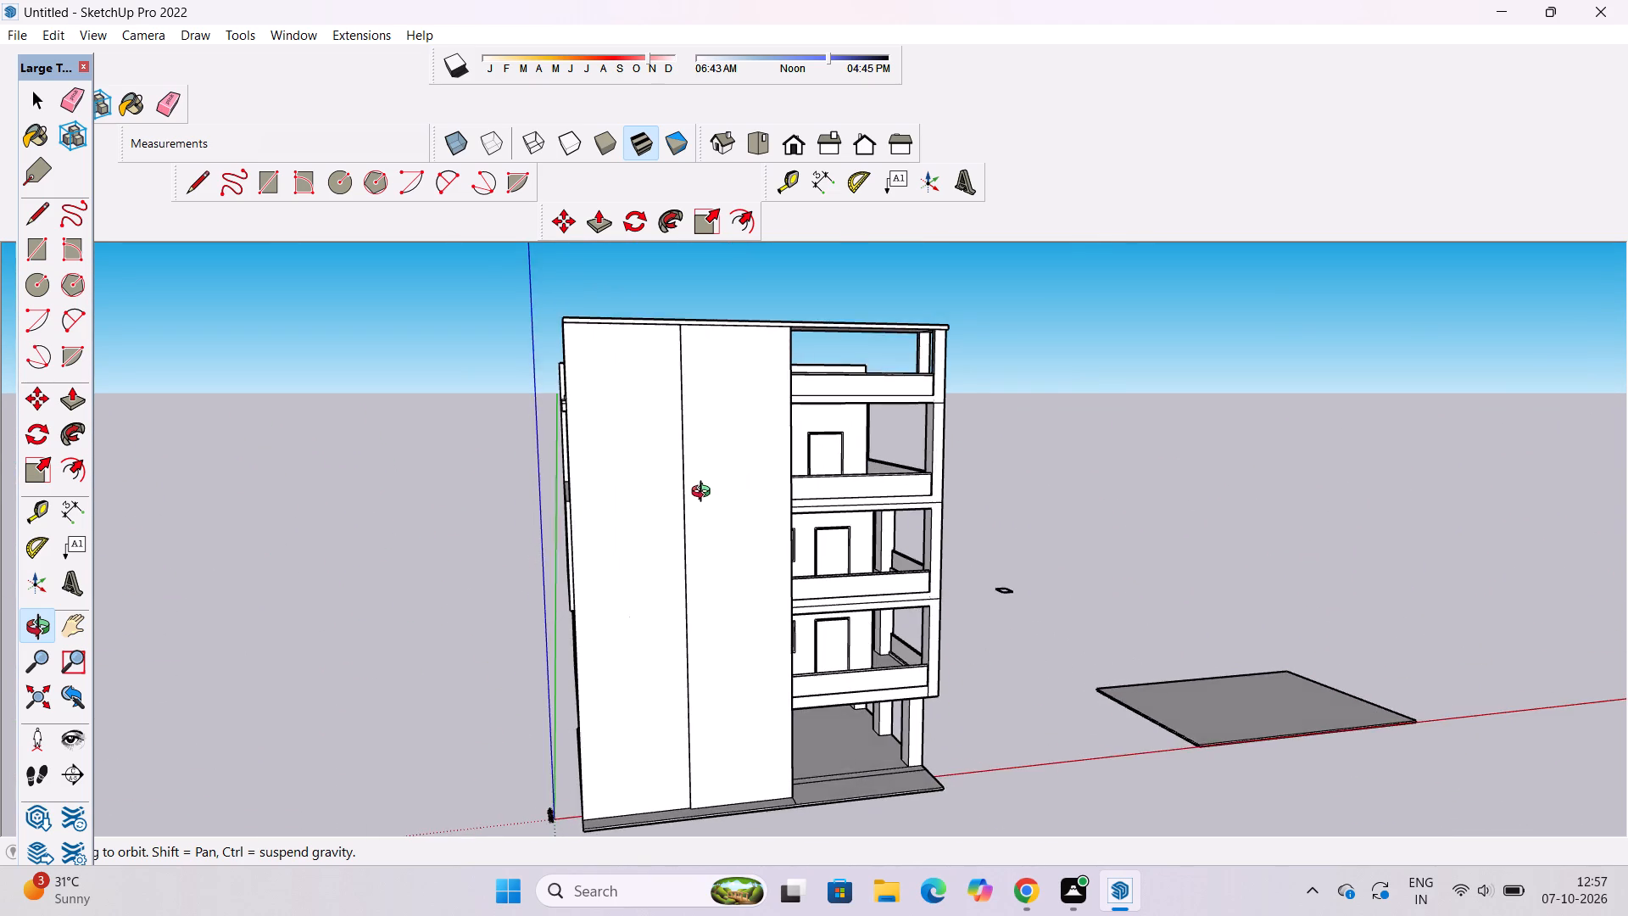
pyautogui.scroll(3, 705, 494)
pyautogui.keyDown('shift'); pyautogui.moveTo(690, 494); pyautogui.dragTo(761, 444); pyautogui.keyUp('shift')
pyautogui.scroll(-3, 761, 443)
pyautogui.scroll(3, 756, 440)
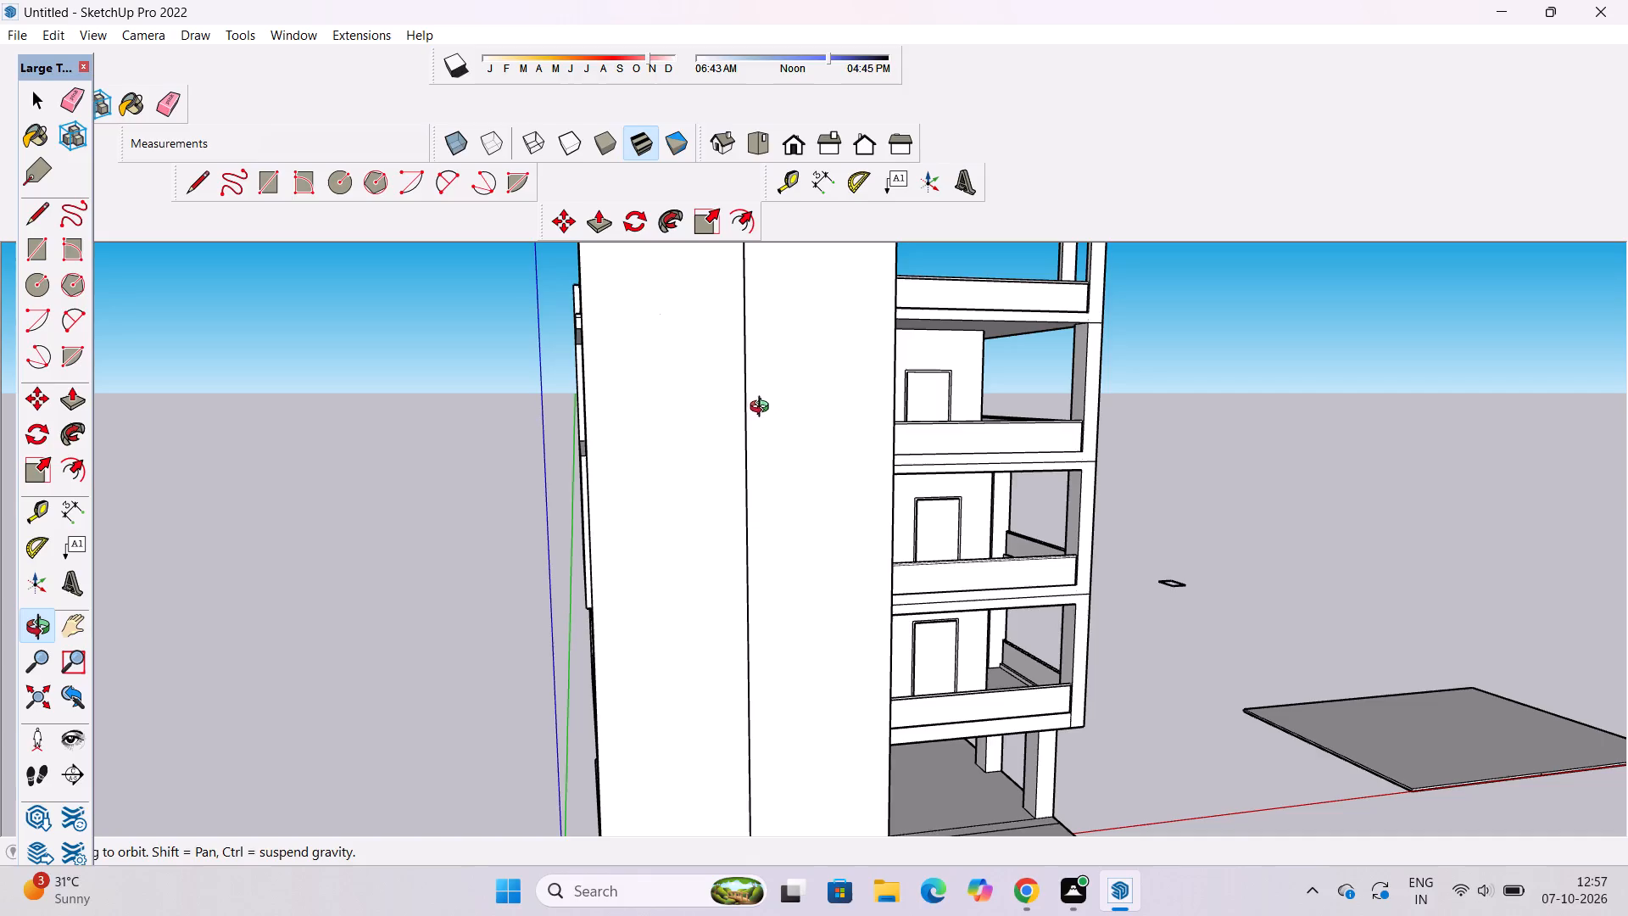
pyautogui.scroll(-5, 697, 386)
pyautogui.moveTo(507, 497); pyautogui.dragTo(728, 504)
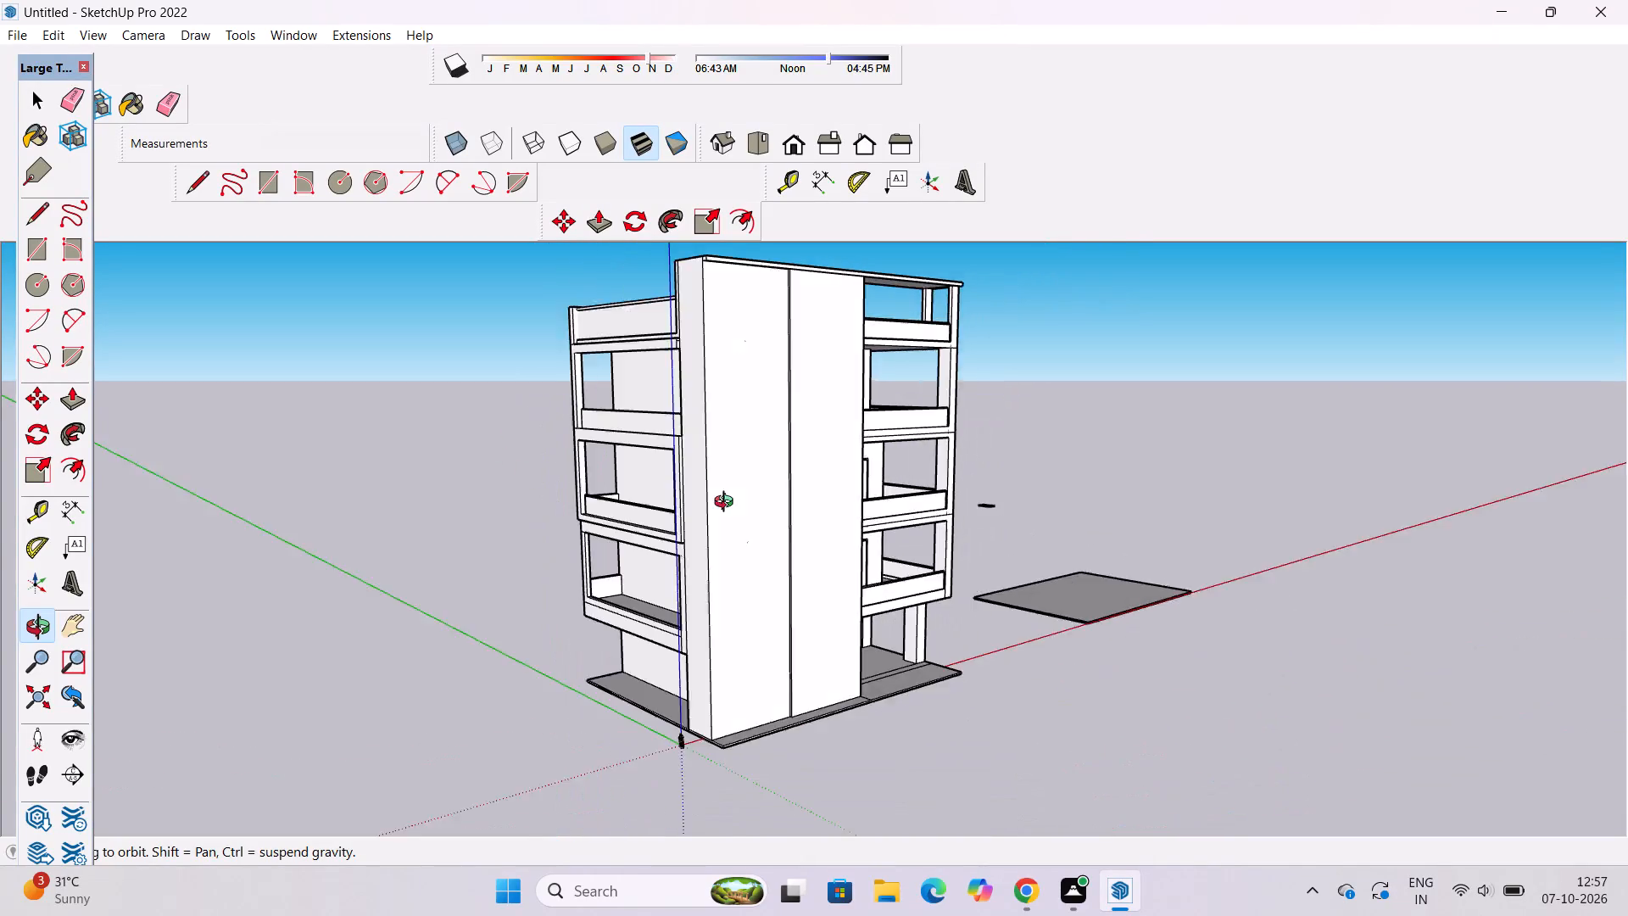
pyautogui.moveTo(728, 504); pyautogui.dragTo(790, 506)
# Draw a window rectangle about 13' wide and 16' 3" high on the ground-floor side wall beneath the lowest balcony.
pyautogui.scroll(3, 686, 640)
pyautogui.moveTo(718, 682); pyautogui.dragTo(956, 686)
pyautogui.keyDown('shift'); pyautogui.moveTo(944, 685); pyautogui.dragTo(889, 663); pyautogui.keyUp('shift')
pyautogui.scroll(4, 770, 719)
pyautogui.keyDown('shift'); pyautogui.moveTo(768, 718); pyautogui.dragTo(766, 664); pyautogui.keyUp('shift')
pyautogui.keyDown('shift'); pyautogui.moveTo(757, 628); pyautogui.dragTo(712, 681); pyautogui.keyUp('shift')
pyautogui.moveTo(707, 679); pyautogui.dragTo(730, 675)
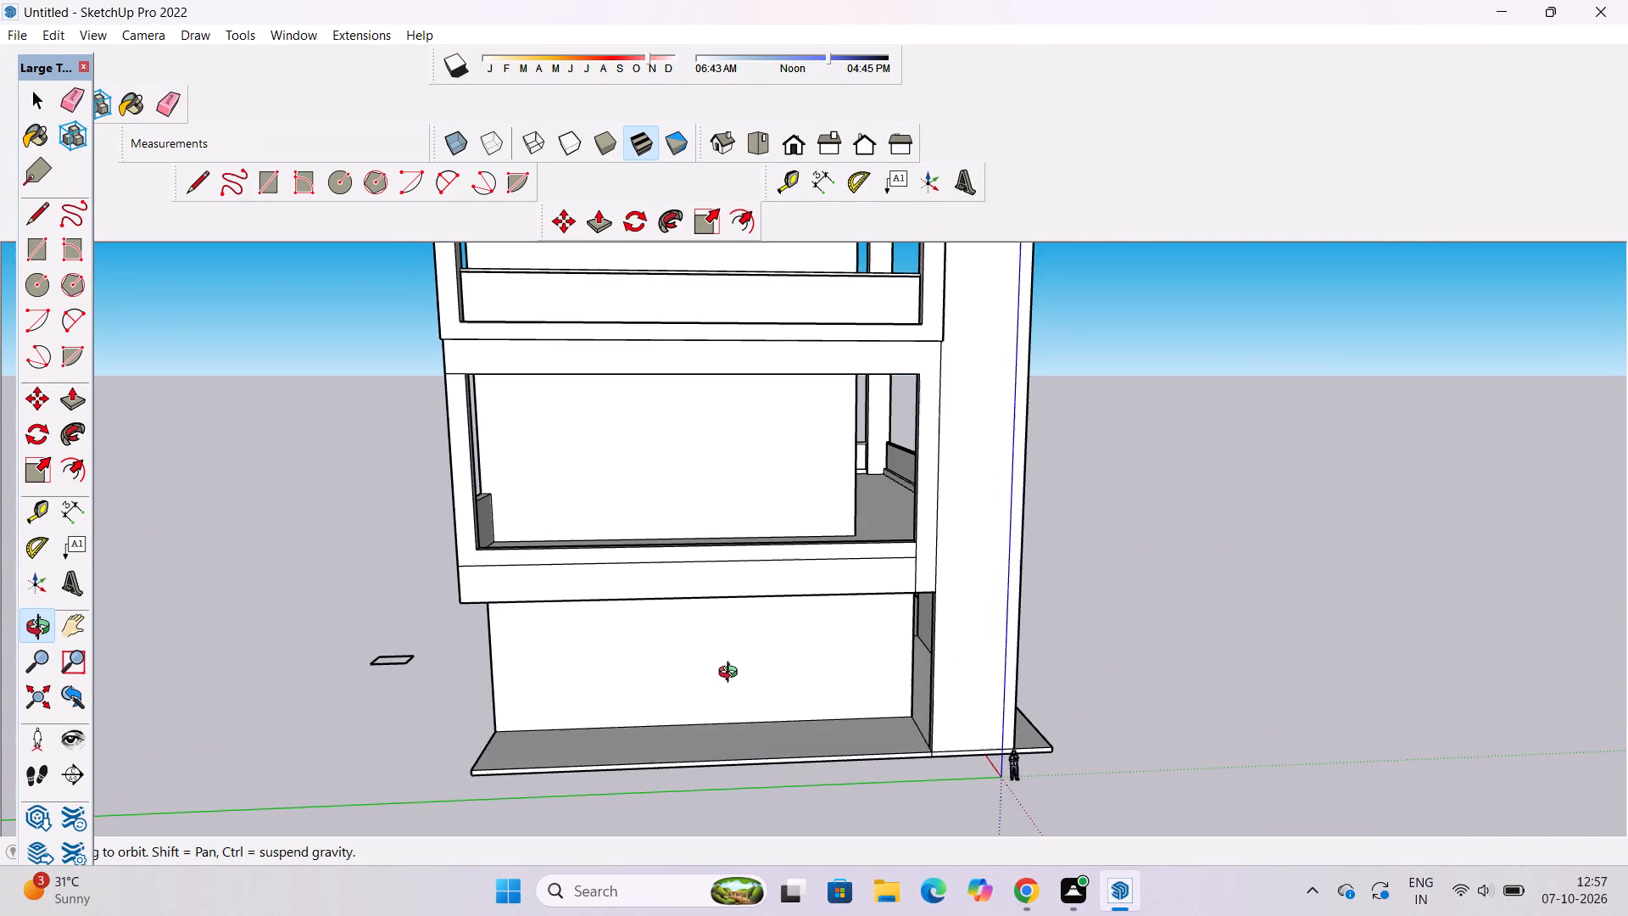
pyautogui.keyDown('shift'); pyautogui.click(698, 672); pyautogui.keyUp('shift')
pyautogui.keyDown('shift'); pyautogui.click(698, 680); pyautogui.keyUp('shift')
pyautogui.press('r')
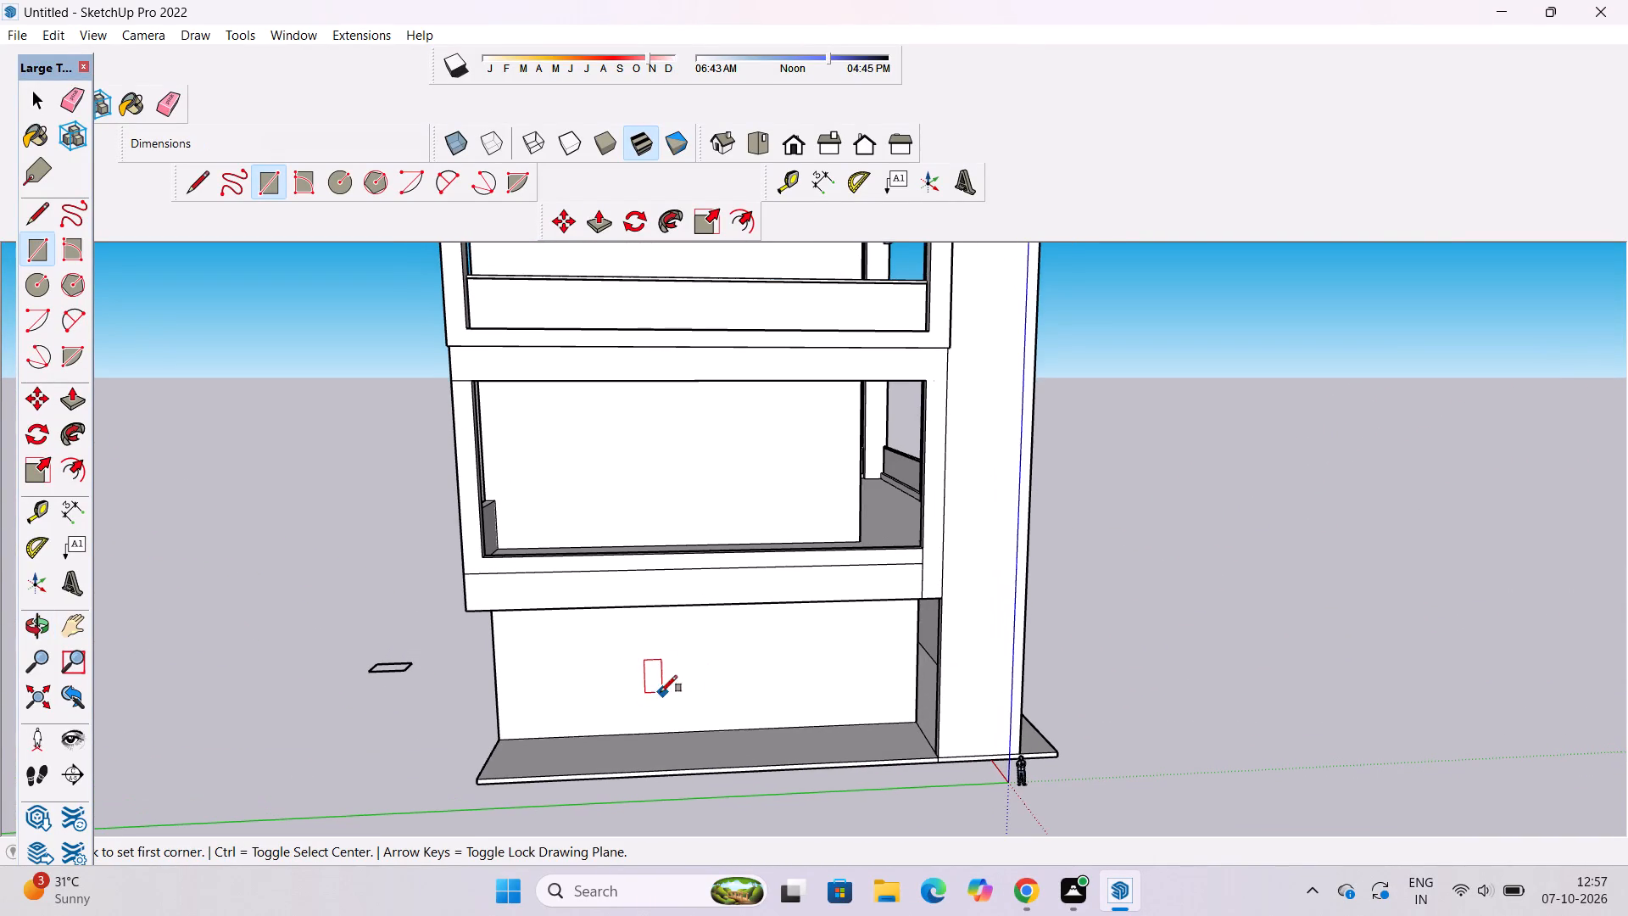
pyautogui.scroll(3, 631, 710)
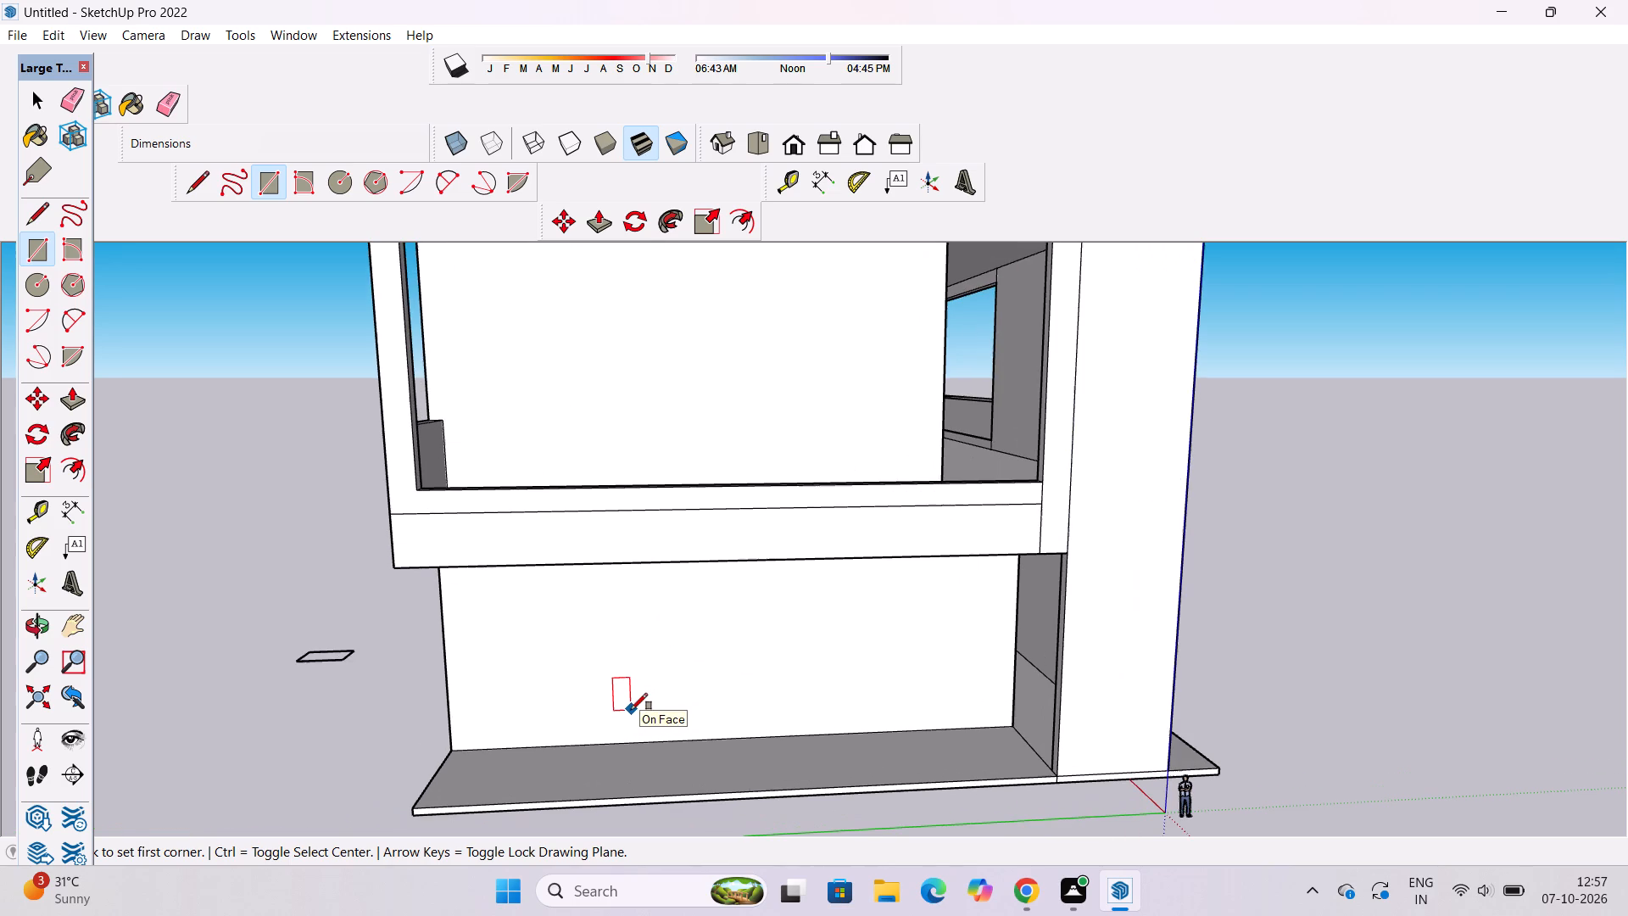
pyautogui.click(631, 703)
pyautogui.scroll(4, 658, 634)
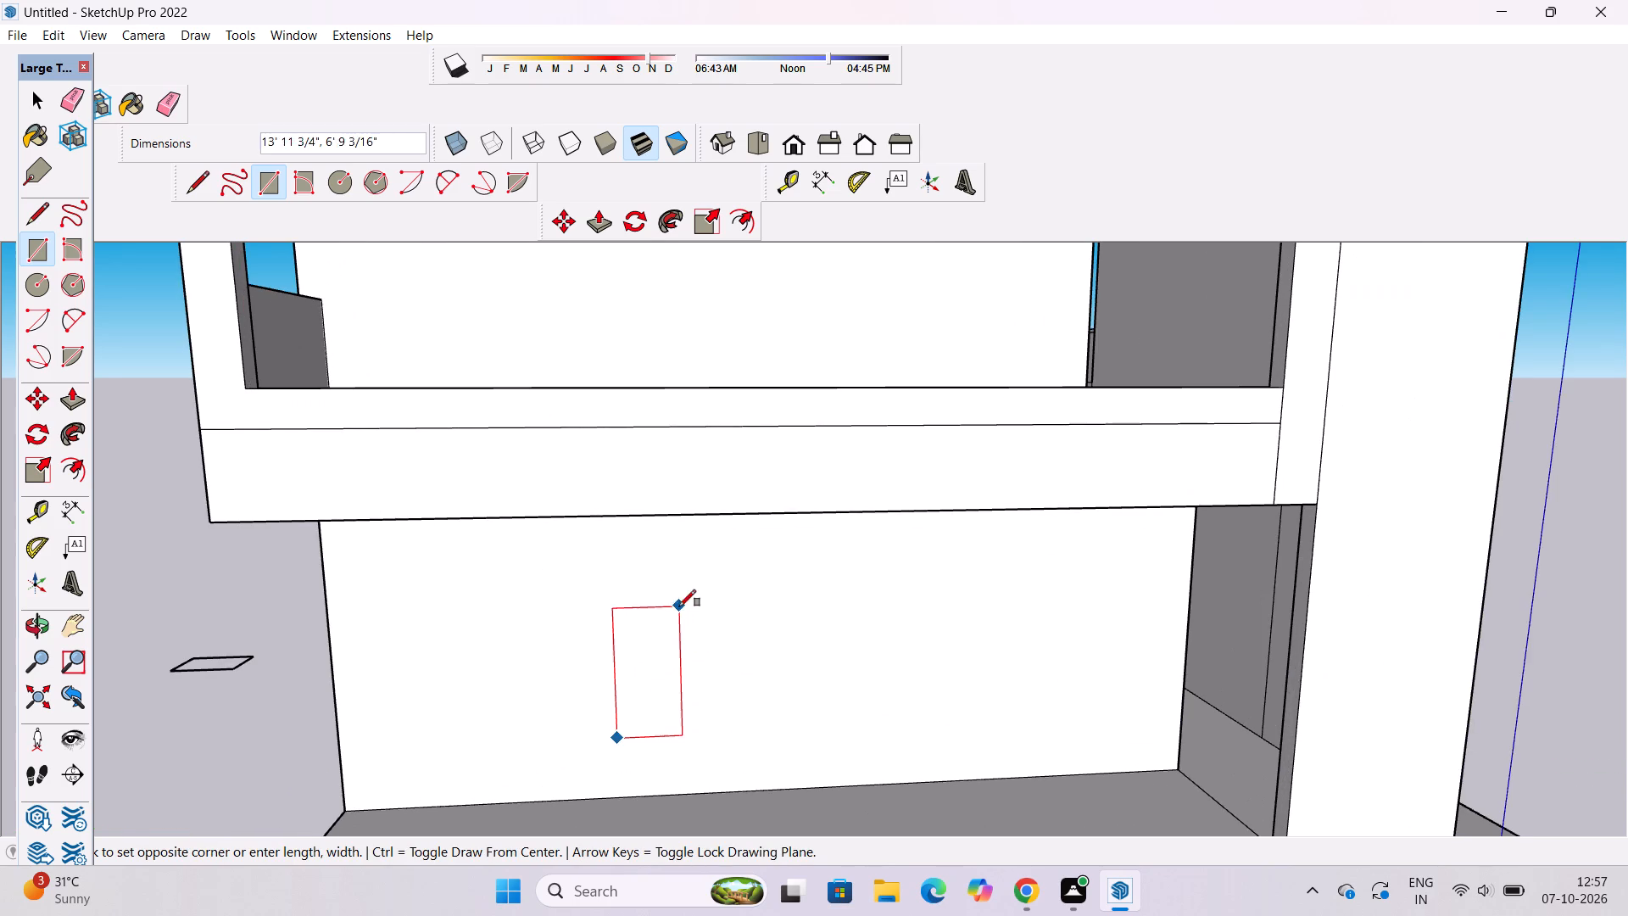
pyautogui.click(739, 584)
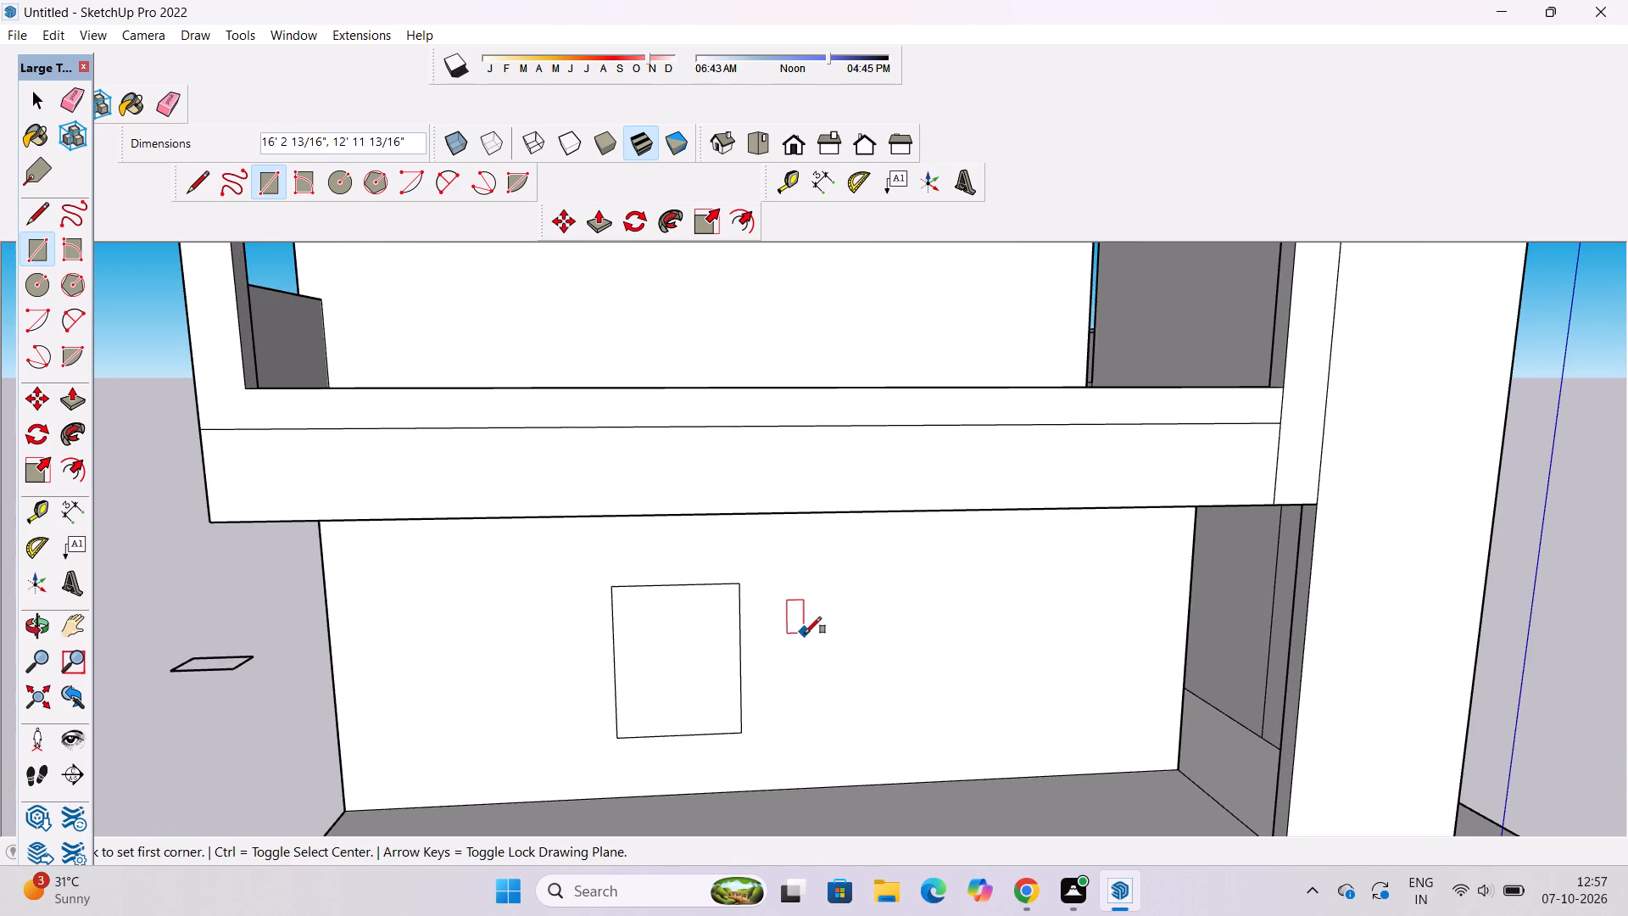
# Offset the ground-floor window rectangle 1' inward to outline its frame.
pyautogui.press('space')
pyautogui.press('o')
pyautogui.press('f')
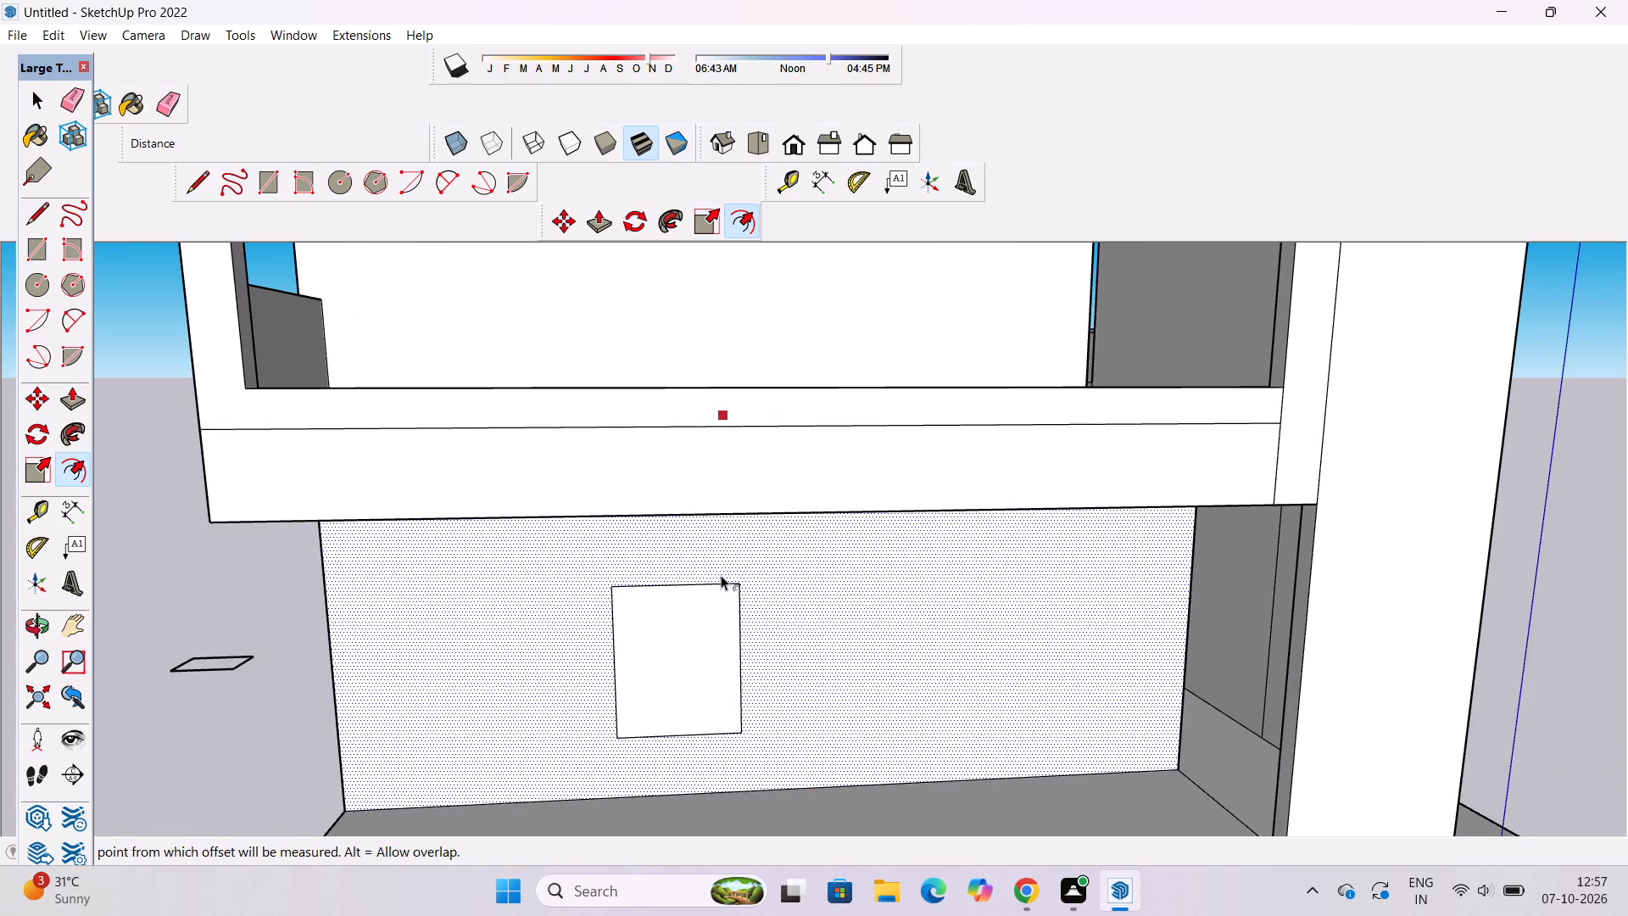
pyautogui.click(688, 605)
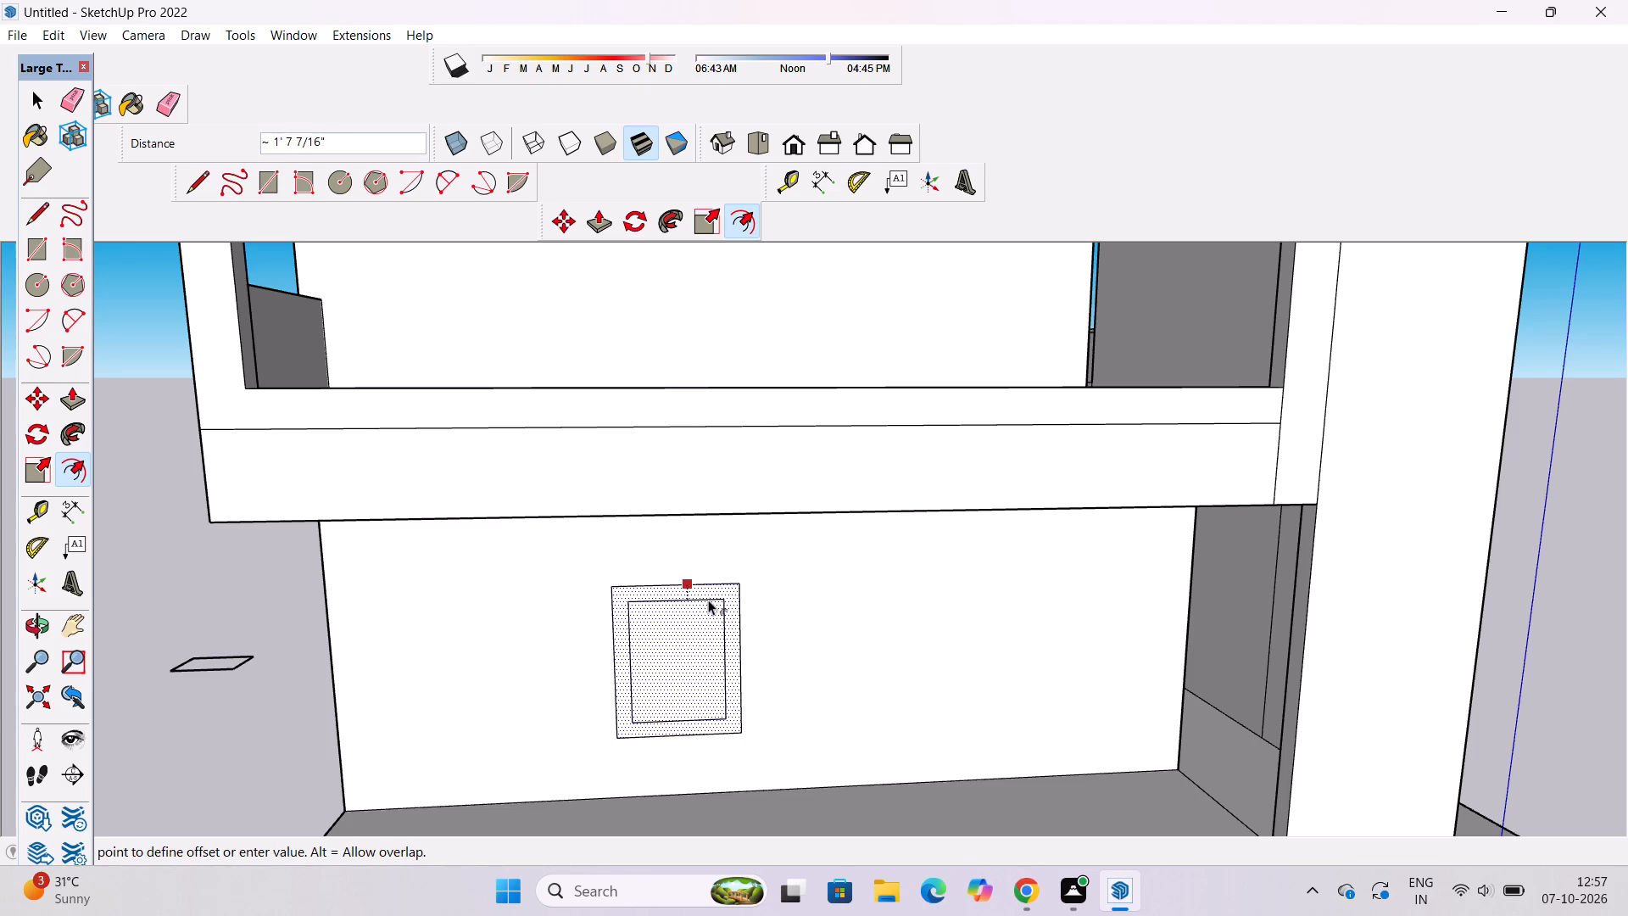
pyautogui.write("1'")
pyautogui.press('Return')
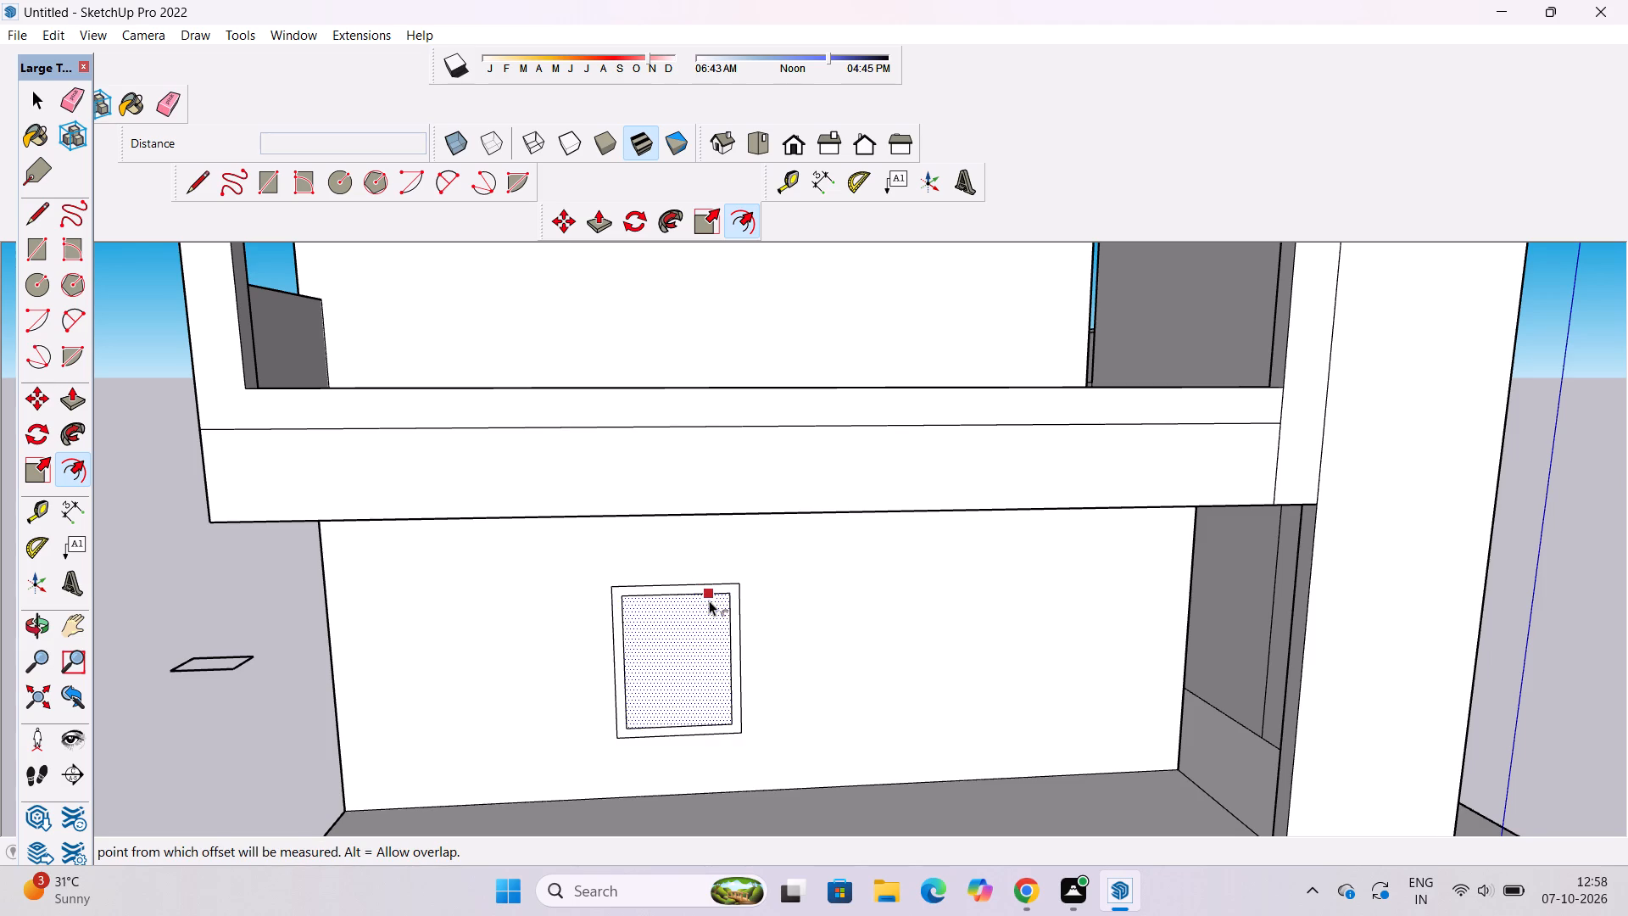
pyautogui.press('space')
pyautogui.press('space')
# Place a vertical guide through the midpoint of the window frame's inner bottom edge.
pyautogui.write('t')
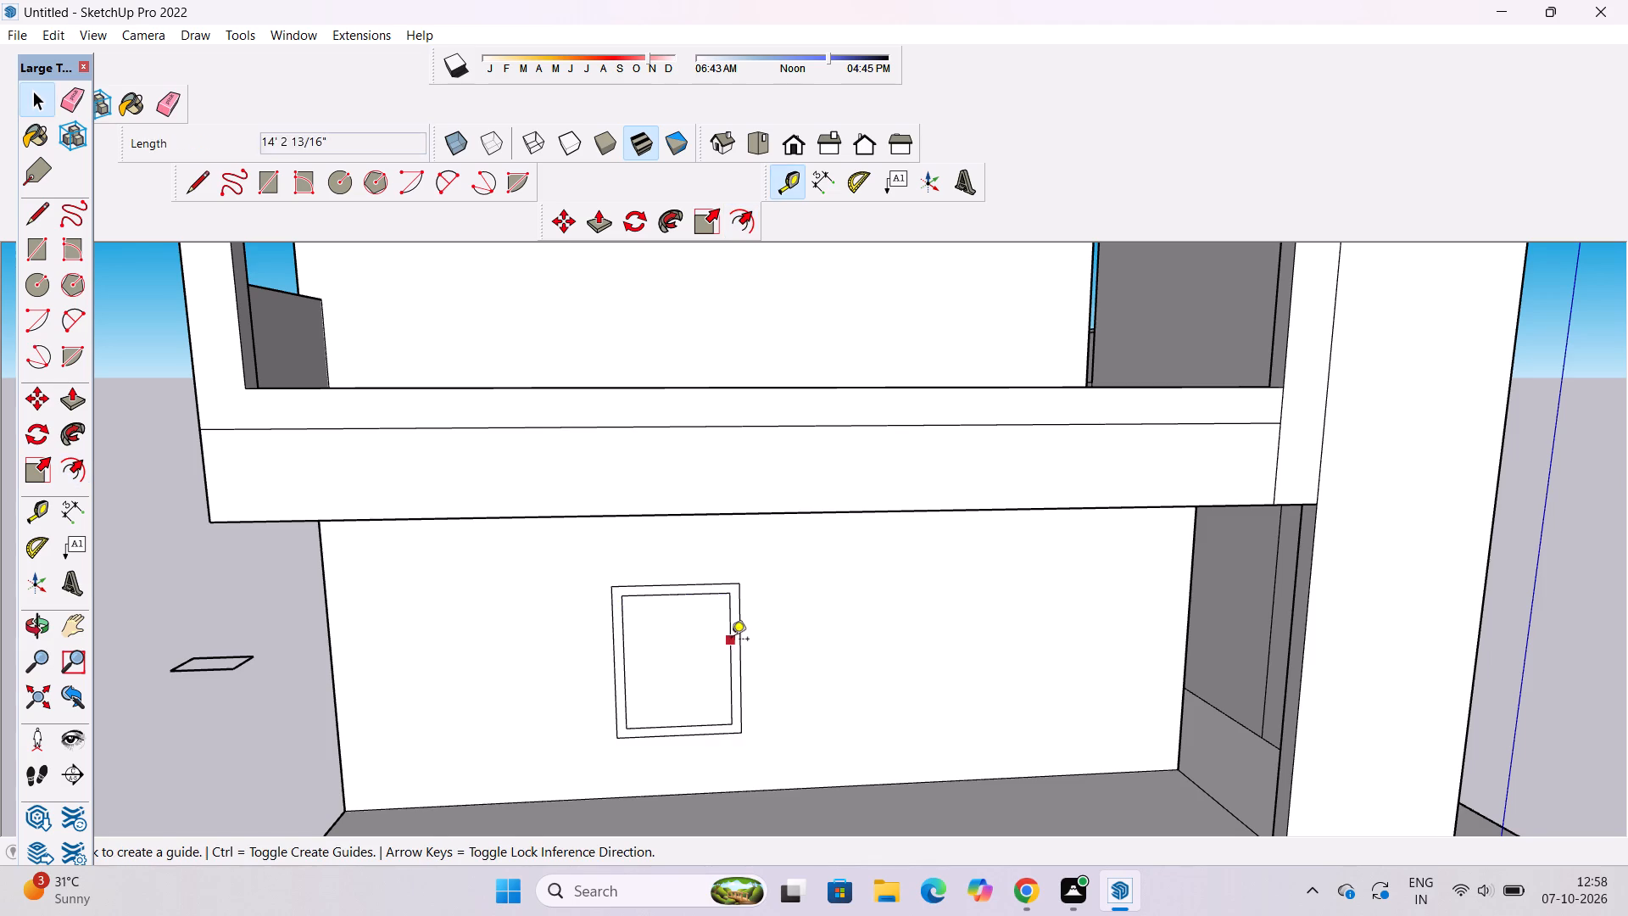
pyautogui.click(624, 665)
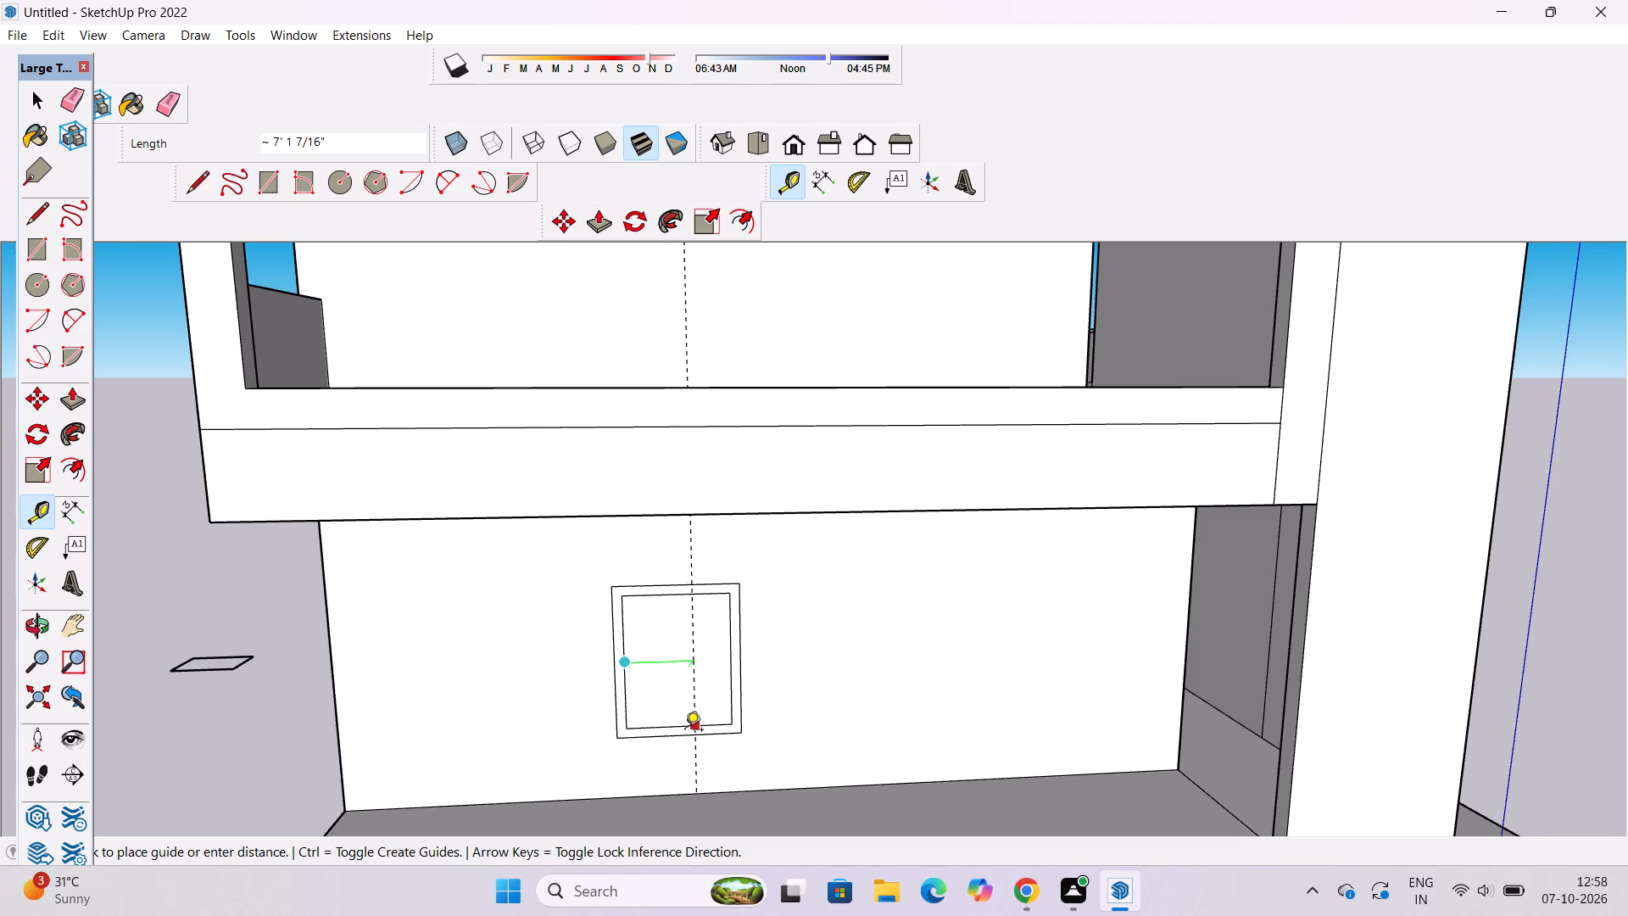
pyautogui.click(678, 727)
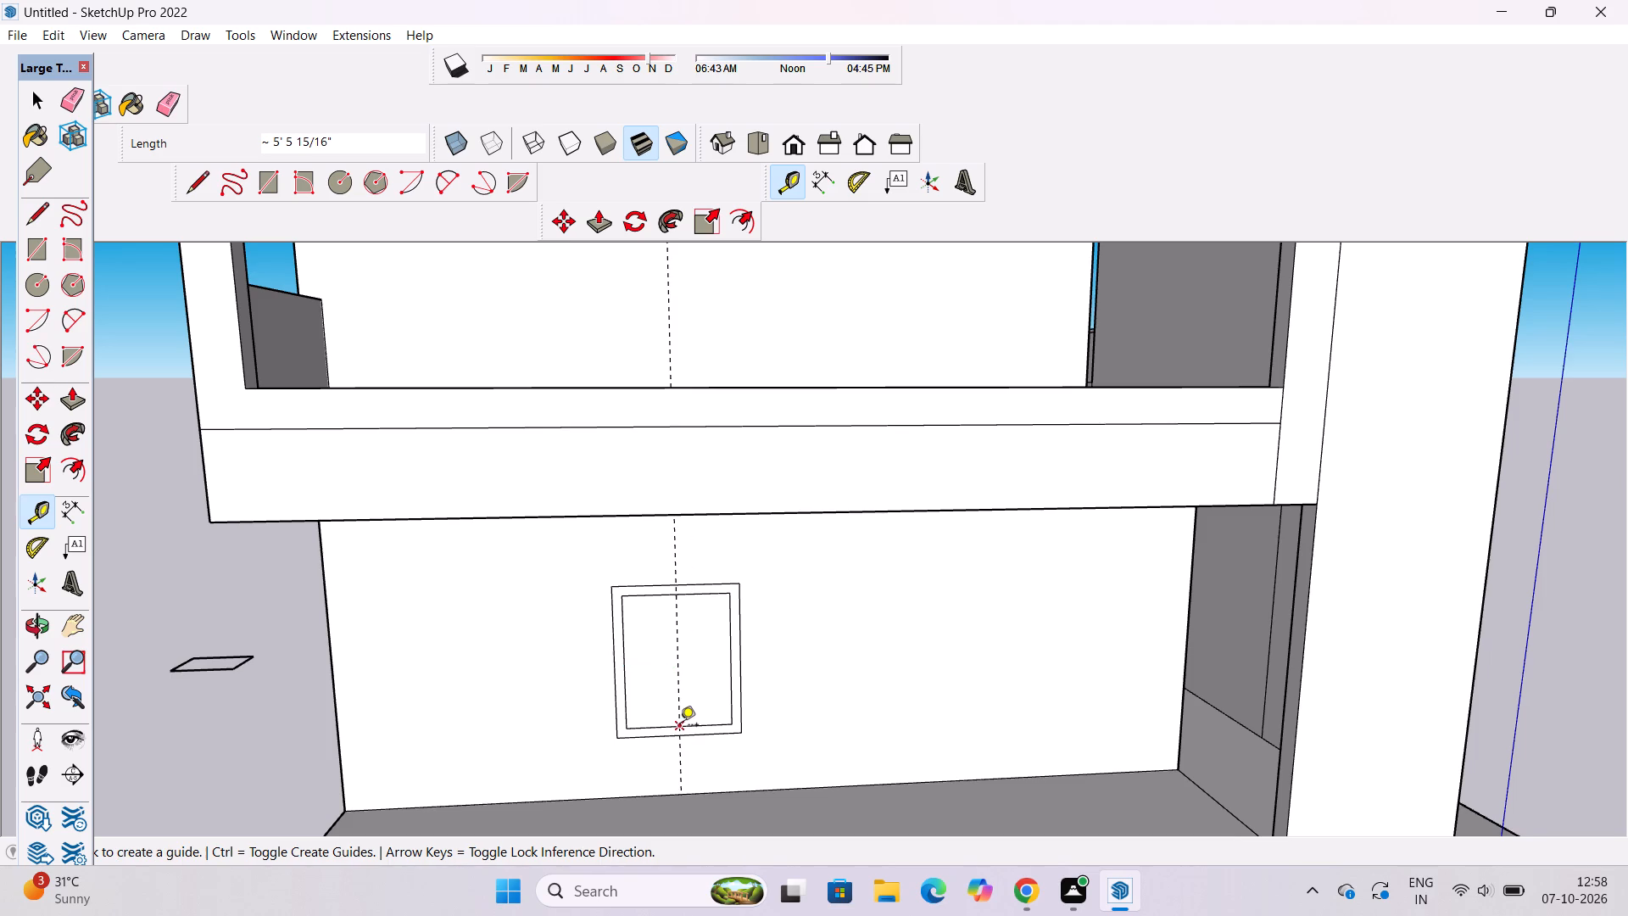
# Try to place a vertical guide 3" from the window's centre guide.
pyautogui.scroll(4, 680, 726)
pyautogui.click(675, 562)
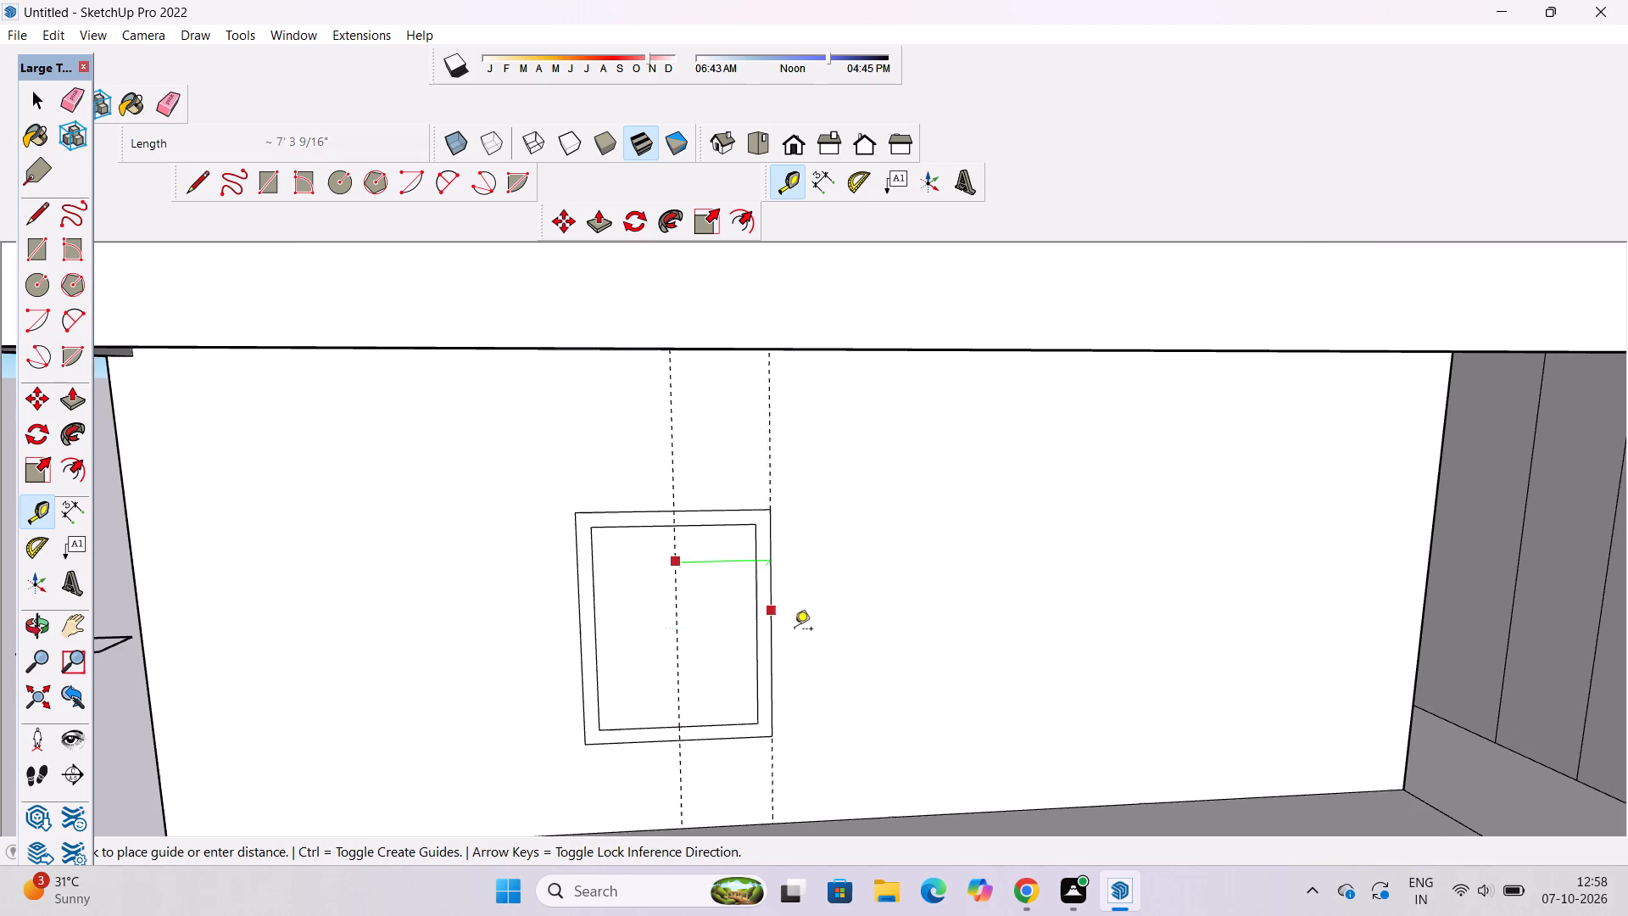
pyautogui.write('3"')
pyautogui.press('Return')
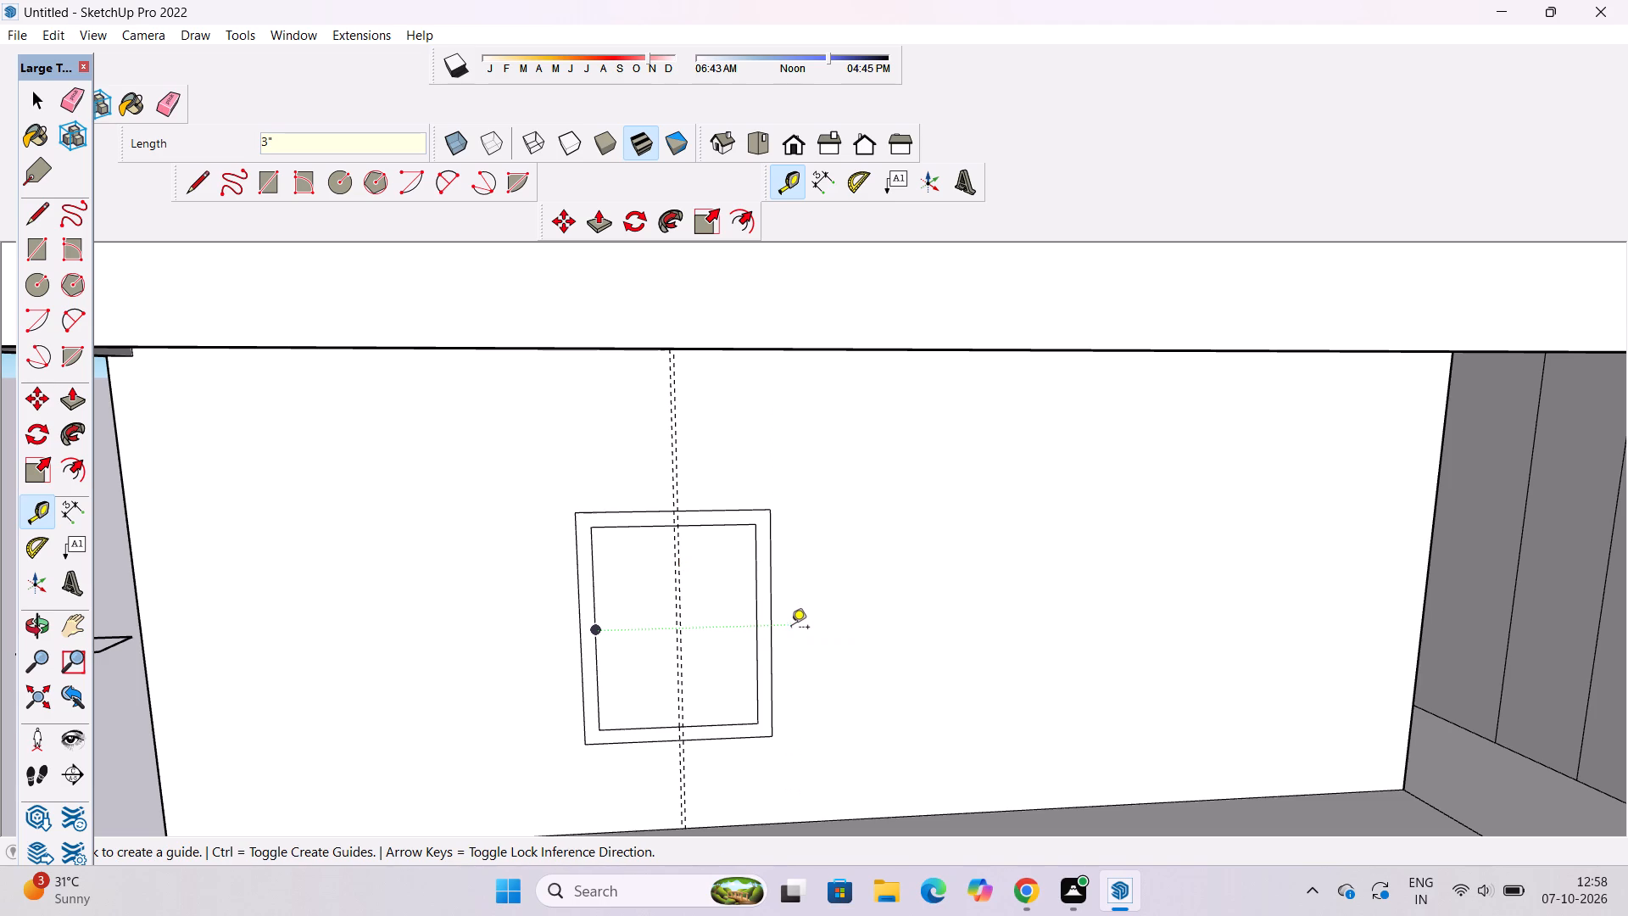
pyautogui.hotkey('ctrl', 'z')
# Place vertical guides 5" to either side of the window's centre guide.
pyautogui.click(677, 552)
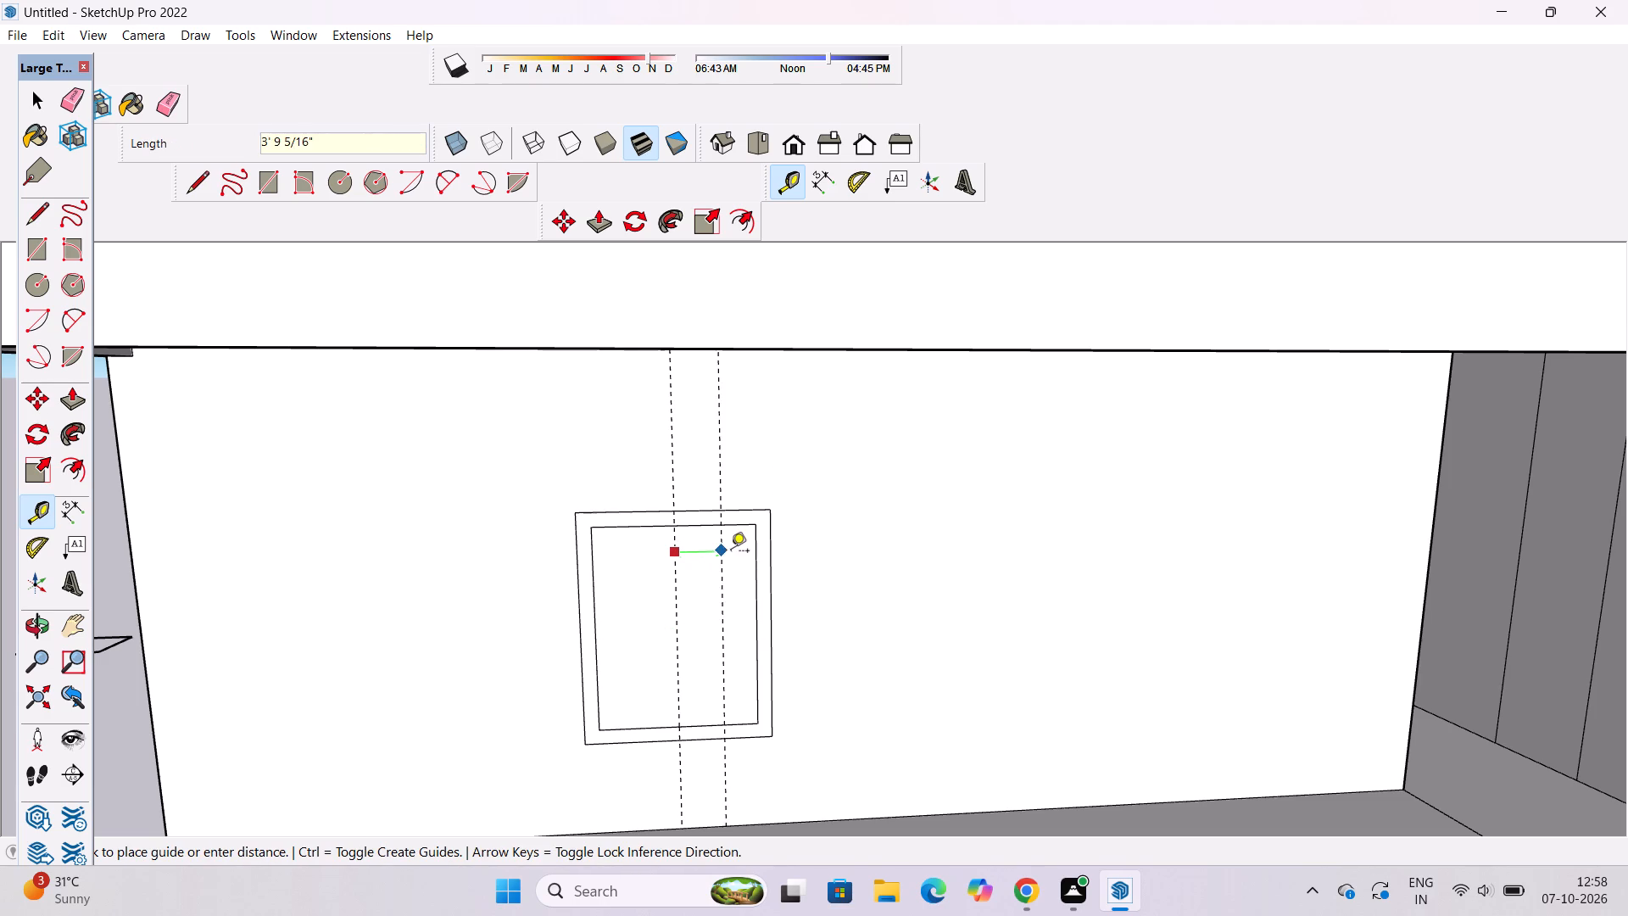
pyautogui.press('5')
pyautogui.hotkey('shift', '"')
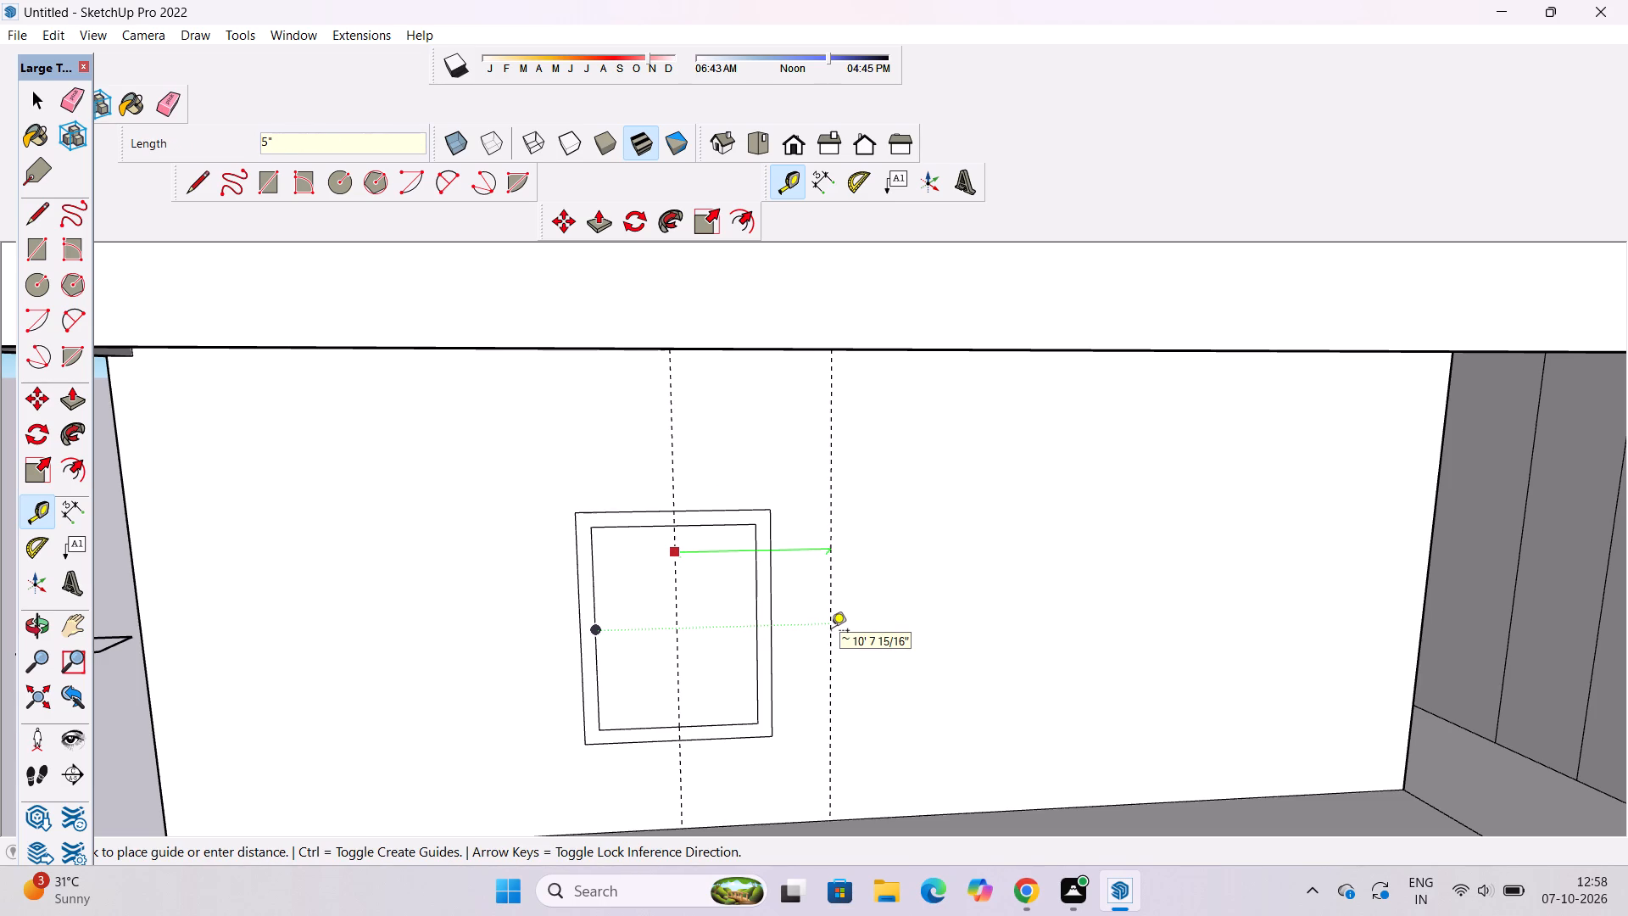
pyautogui.press('Return')
pyautogui.scroll(10, 683, 538)
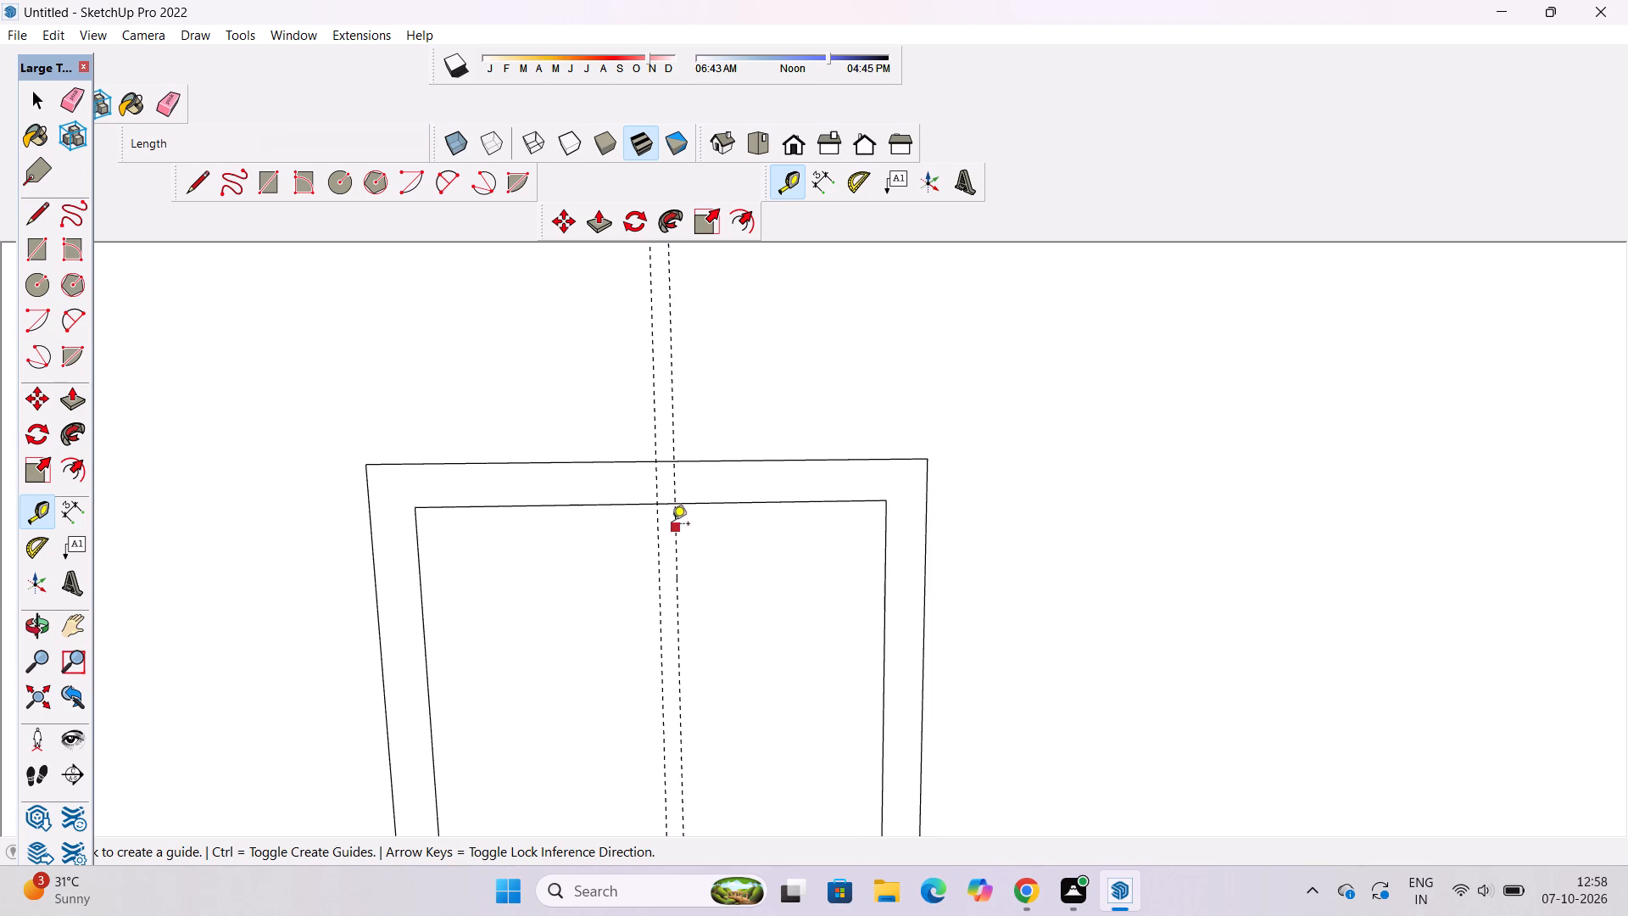
pyautogui.click(652, 520)
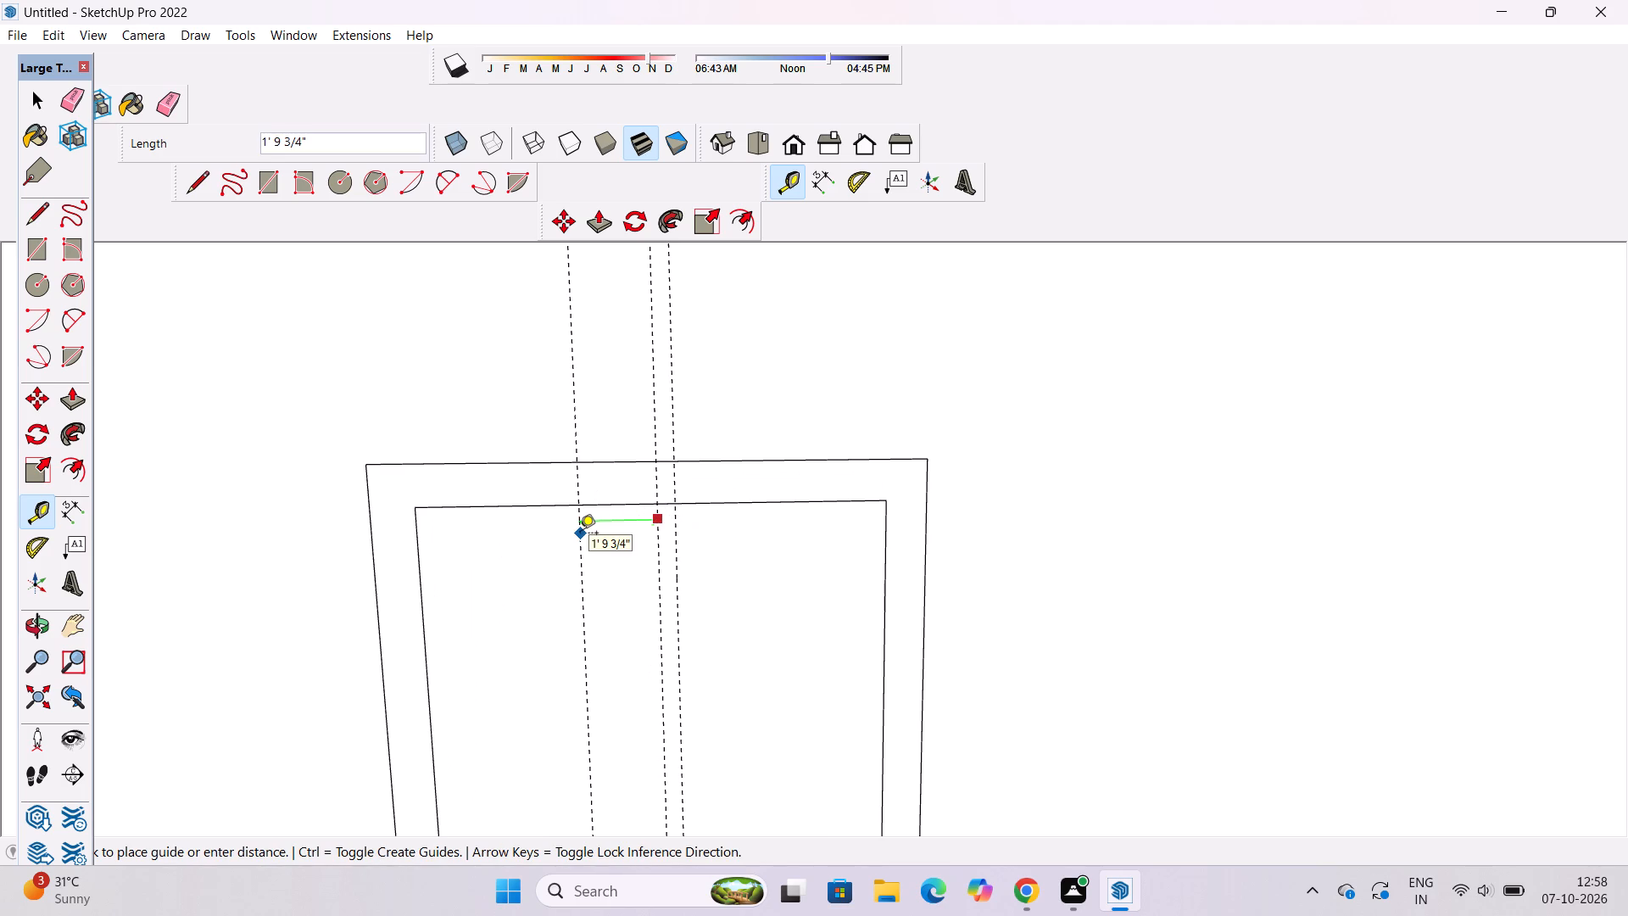
pyautogui.press('5')
pyautogui.hotkey('shift', '"')
pyautogui.press('Return')
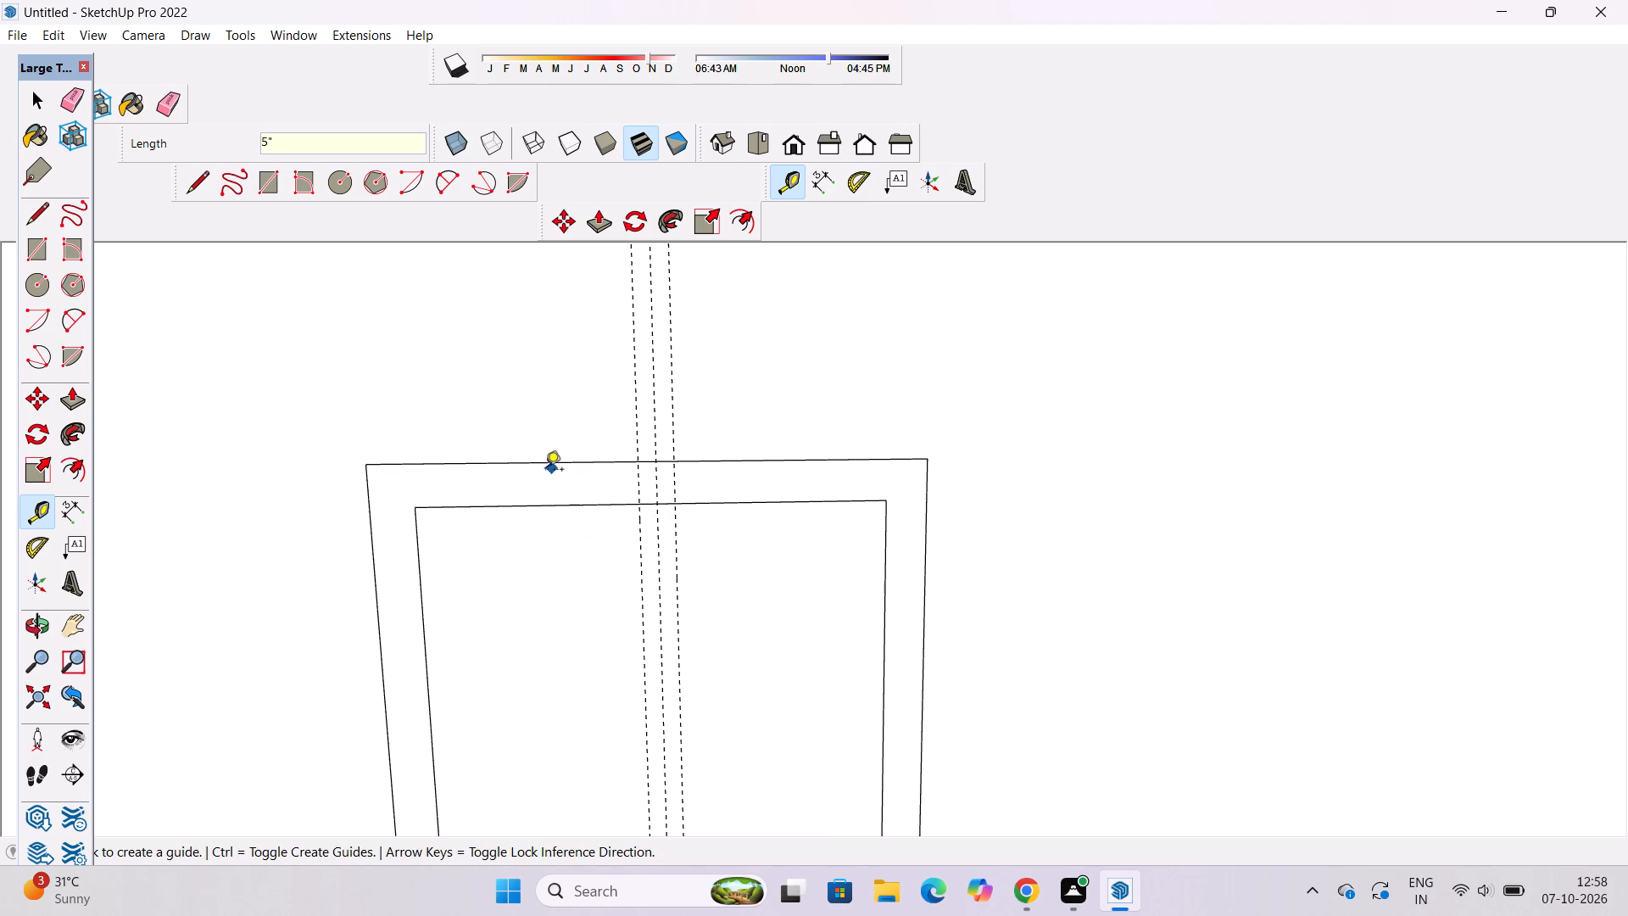
# Draw a 10" wide centre mullion rectangle between the outer guides, spanning the full height of the window's inner outline.
pyautogui.press('r')
pyautogui.scroll(-12, 565, 492)
pyautogui.scroll(9, 626, 573)
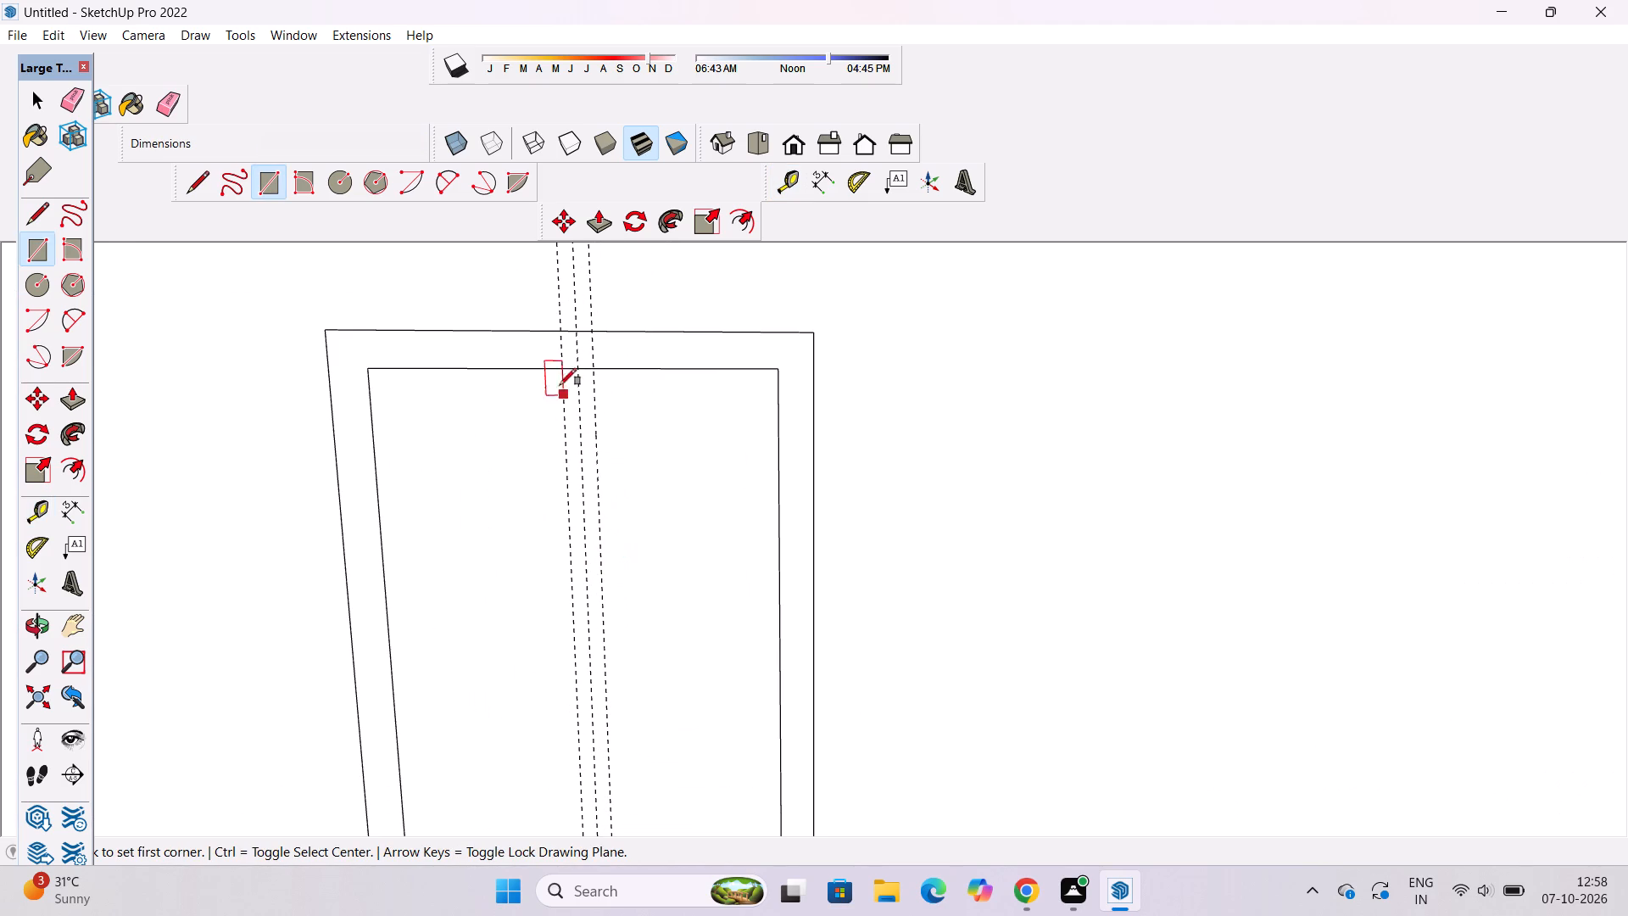
pyautogui.click(561, 368)
pyautogui.scroll(-2, 612, 542)
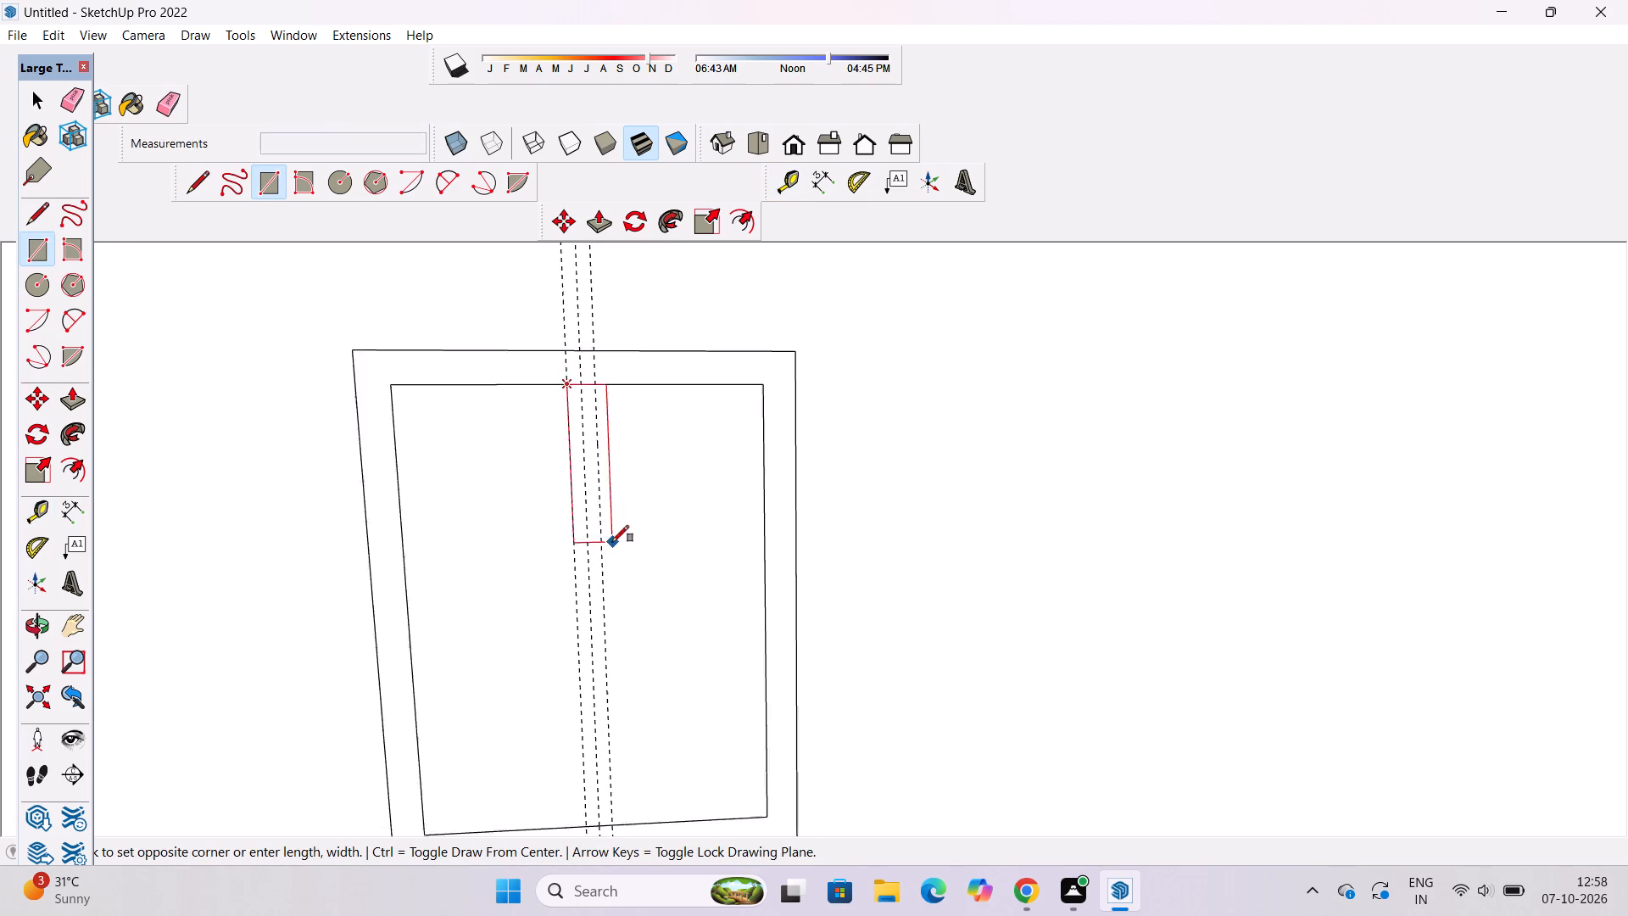
pyautogui.scroll(-5, 612, 542)
pyautogui.scroll(5, 603, 707)
pyautogui.click(616, 711)
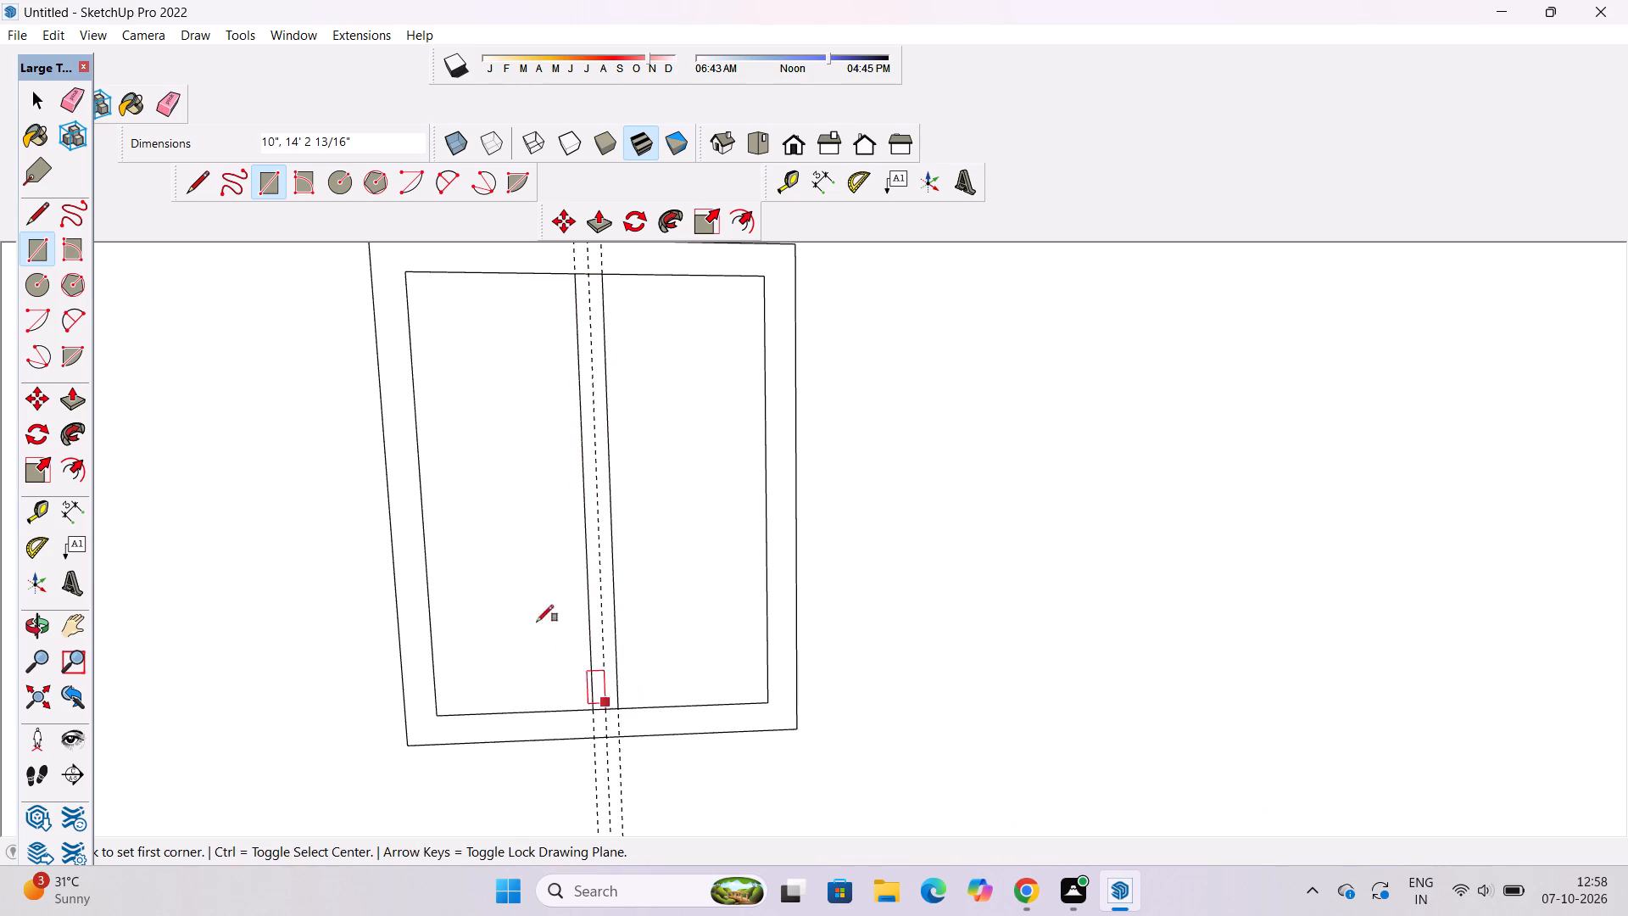
# Erase the three vertical construction guides running through the window's centre mullion.
pyautogui.click(169, 111)
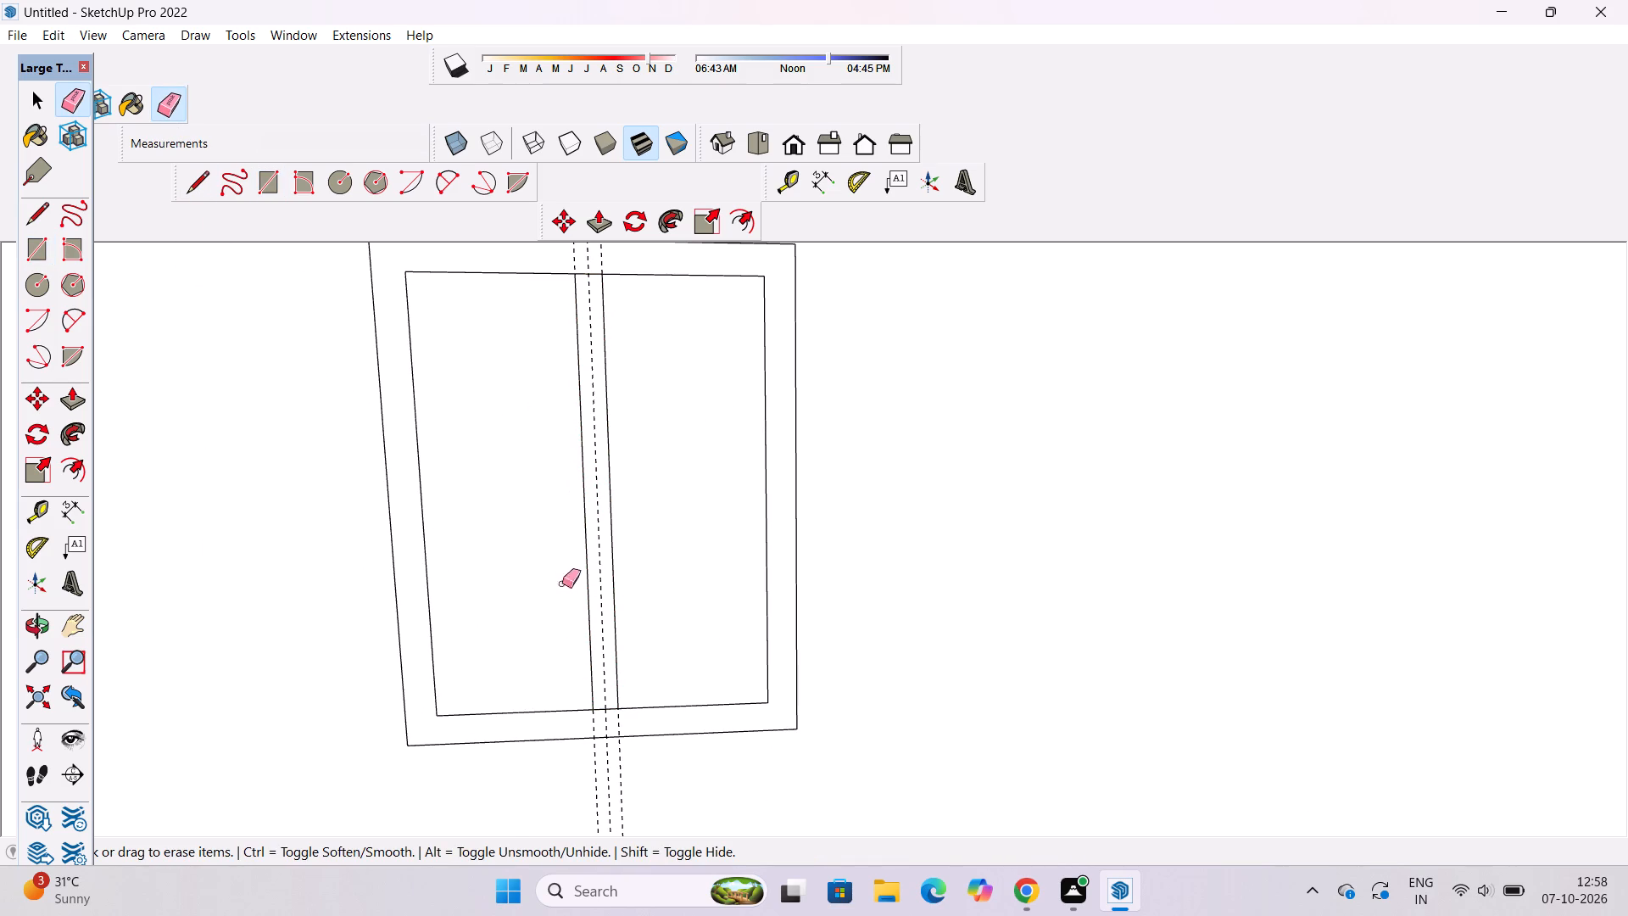
pyautogui.scroll(-4, 558, 645)
pyautogui.moveTo(608, 311); pyautogui.dragTo(557, 353)
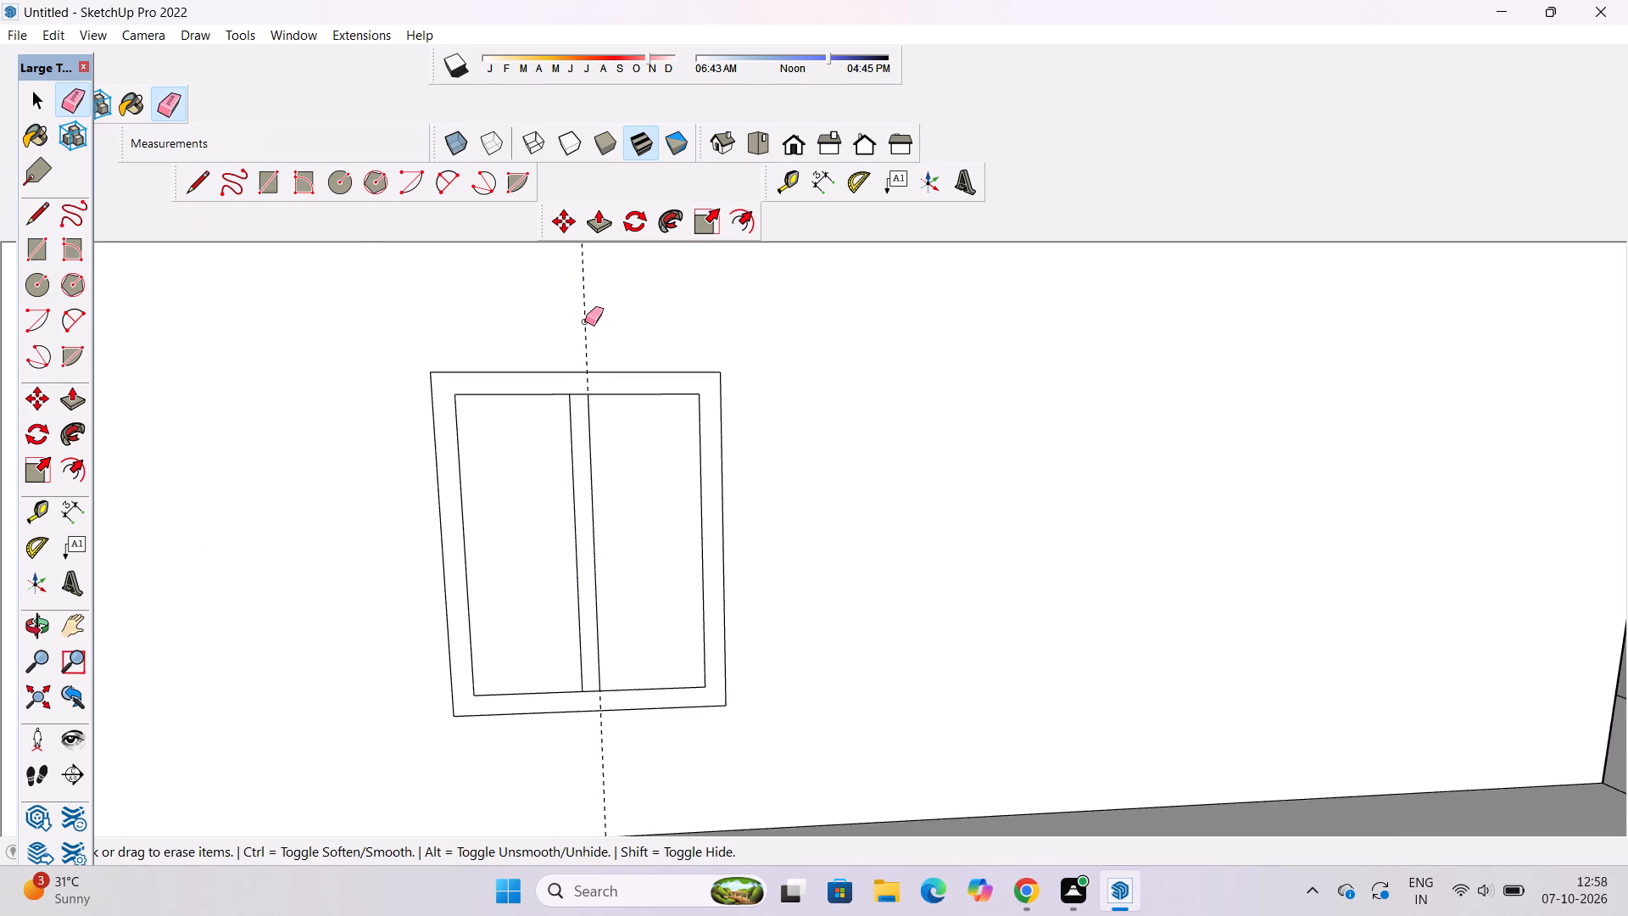
pyautogui.moveTo(588, 321); pyautogui.dragTo(587, 348)
pyautogui.press('space')
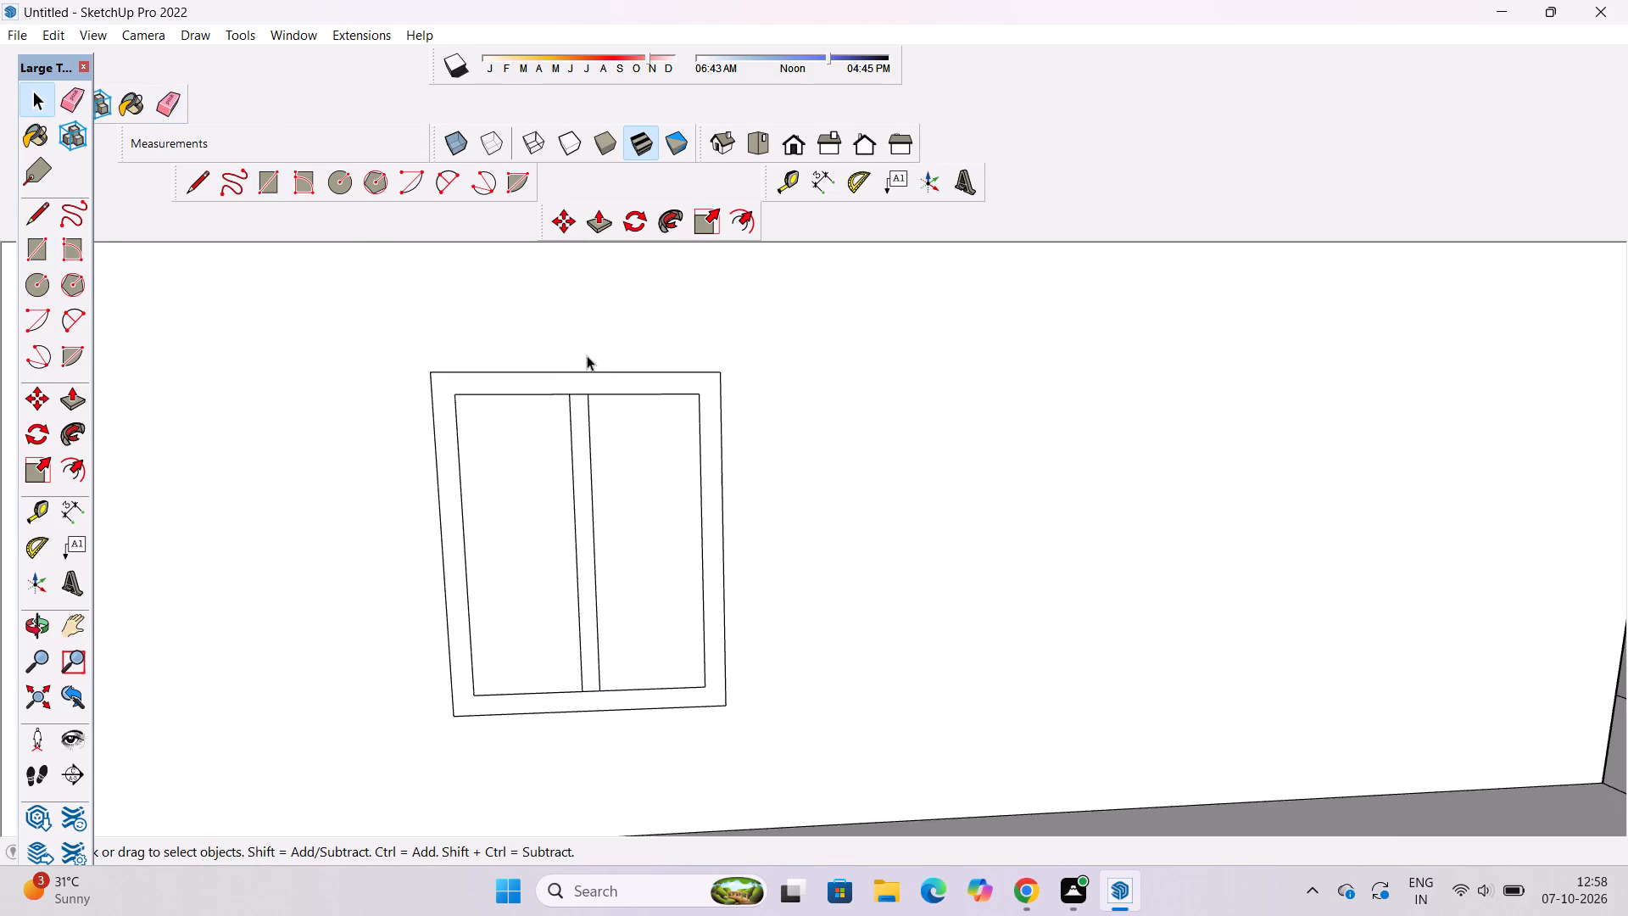
# Draw a door rectangle about 14' 2" wide and 22' 10" tall from the ground-floor wall's base, with its top level with the window's.
pyautogui.press('o')
pyautogui.scroll(-11, 633, 350)
pyautogui.moveTo(622, 421); pyautogui.dragTo(624, 522)
pyautogui.scroll(-2, 622, 505)
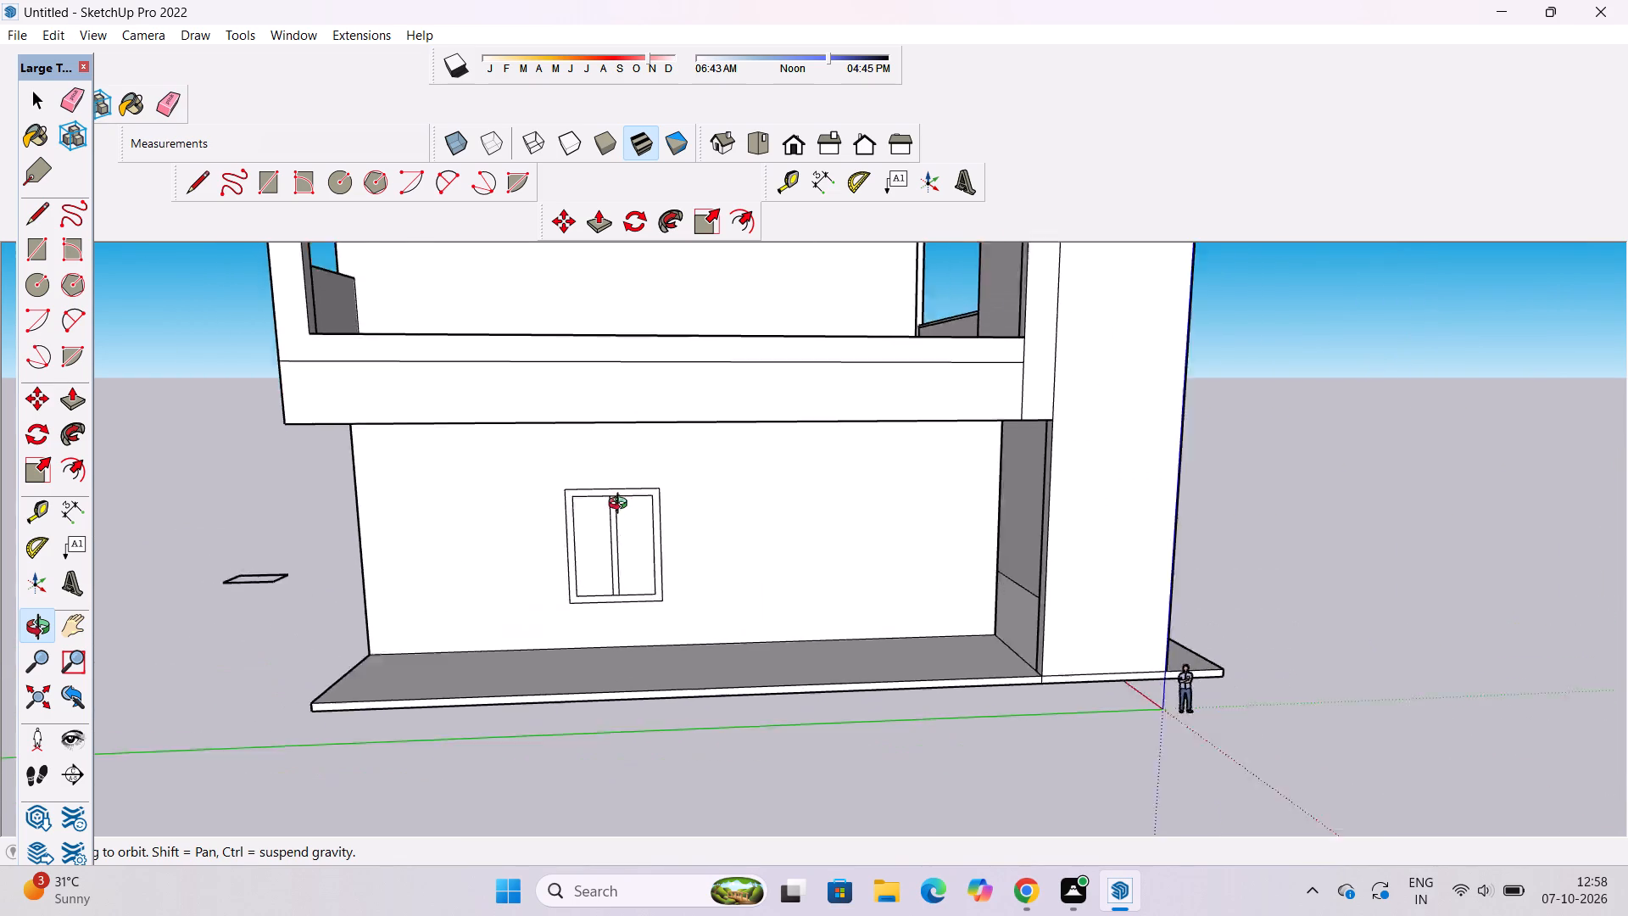
pyautogui.scroll(-4, 622, 505)
pyautogui.keyDown('shift'); pyautogui.moveTo(613, 478); pyautogui.dragTo(588, 624); pyautogui.keyUp('shift')
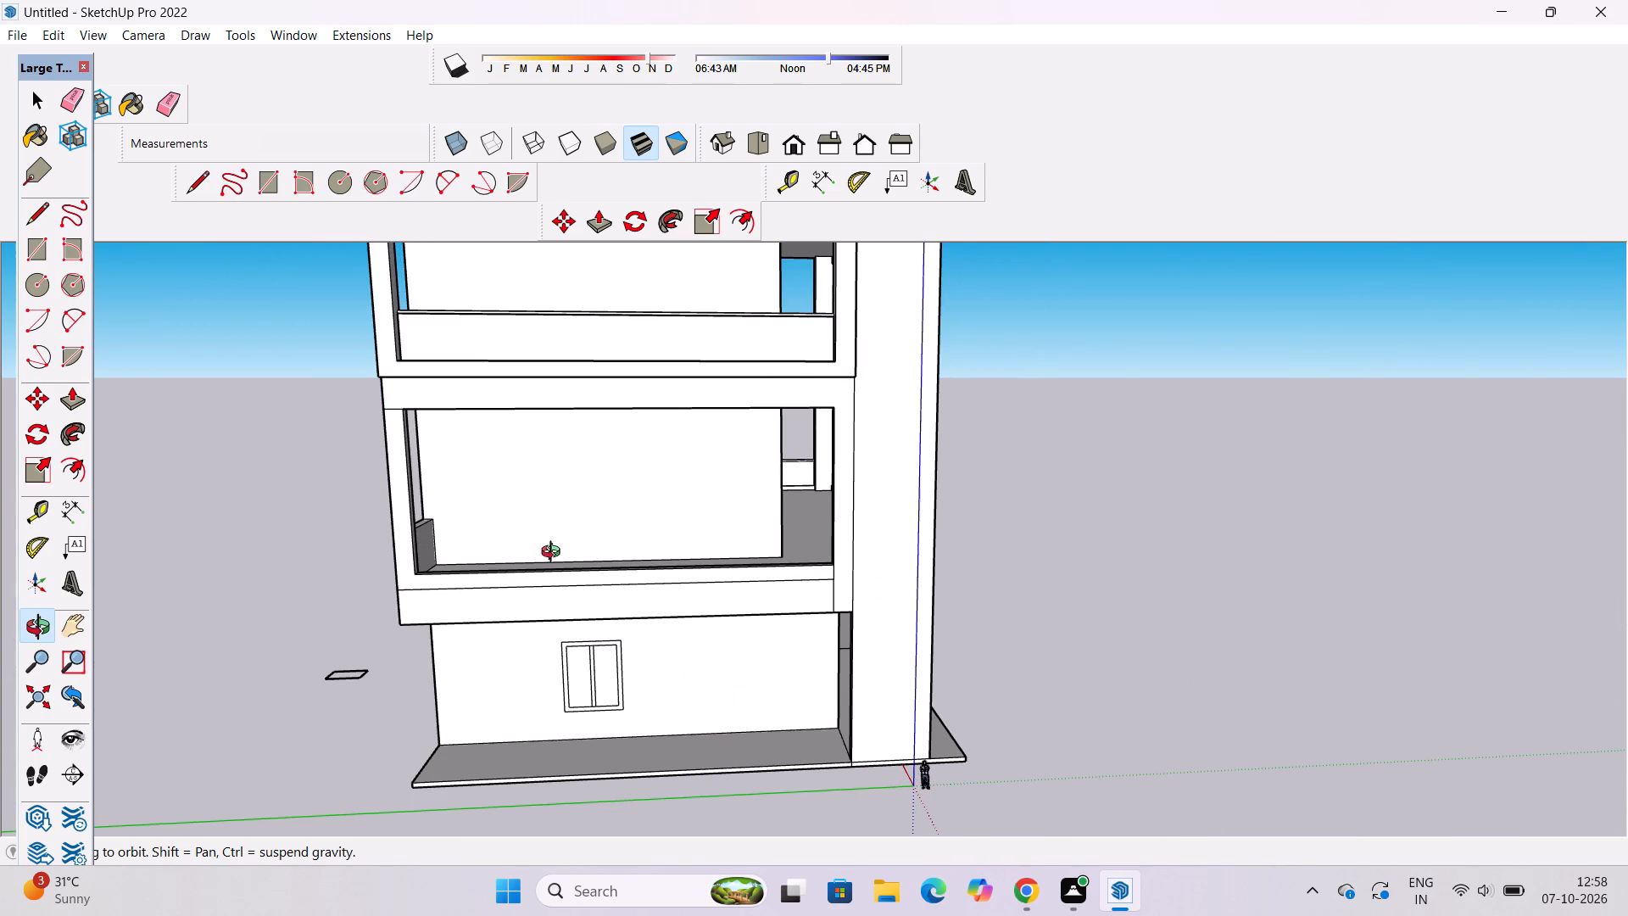
pyautogui.scroll(3, 551, 547)
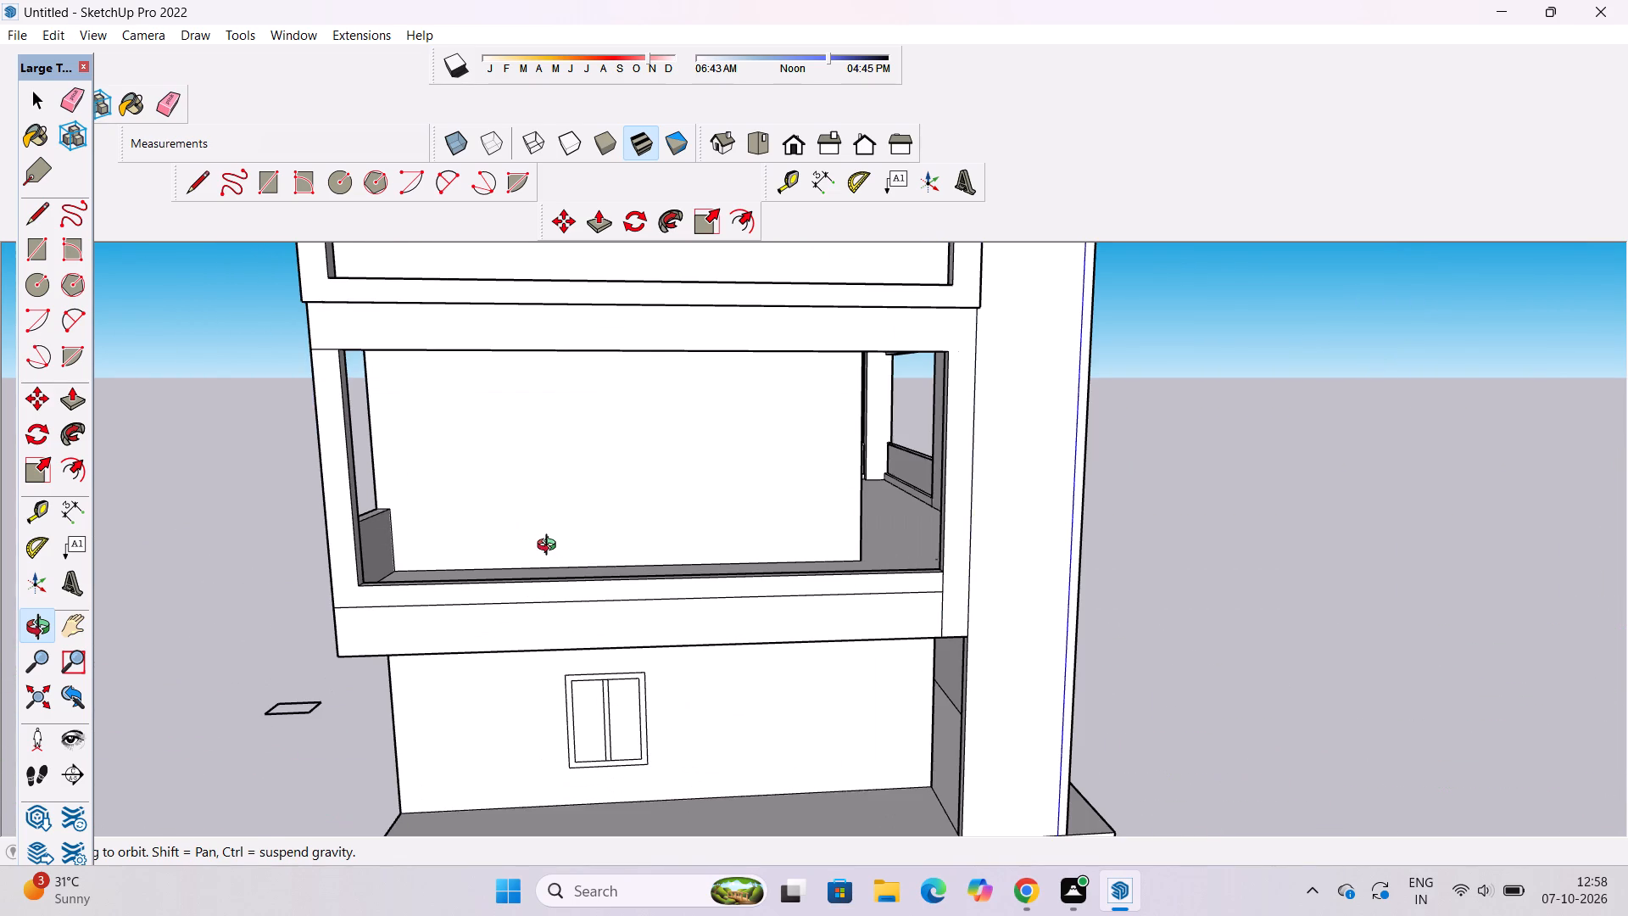
pyautogui.scroll(-5, 550, 547)
pyautogui.moveTo(519, 583); pyautogui.dragTo(548, 602)
pyautogui.moveTo(586, 681); pyautogui.dragTo(569, 642)
pyautogui.scroll(3, 676, 715)
pyautogui.keyDown('shift'); pyautogui.moveTo(678, 696); pyautogui.dragTo(617, 720); pyautogui.keyUp('shift')
pyautogui.keyDown('shift'); pyautogui.moveTo(614, 720); pyautogui.dragTo(569, 732); pyautogui.keyUp('shift')
pyautogui.scroll(3, 560, 731)
pyautogui.keyDown('shift'); pyautogui.moveTo(560, 718); pyautogui.dragTo(571, 773); pyautogui.keyUp('shift')
pyautogui.scroll(-1, 564, 692)
pyautogui.scroll(2, 564, 692)
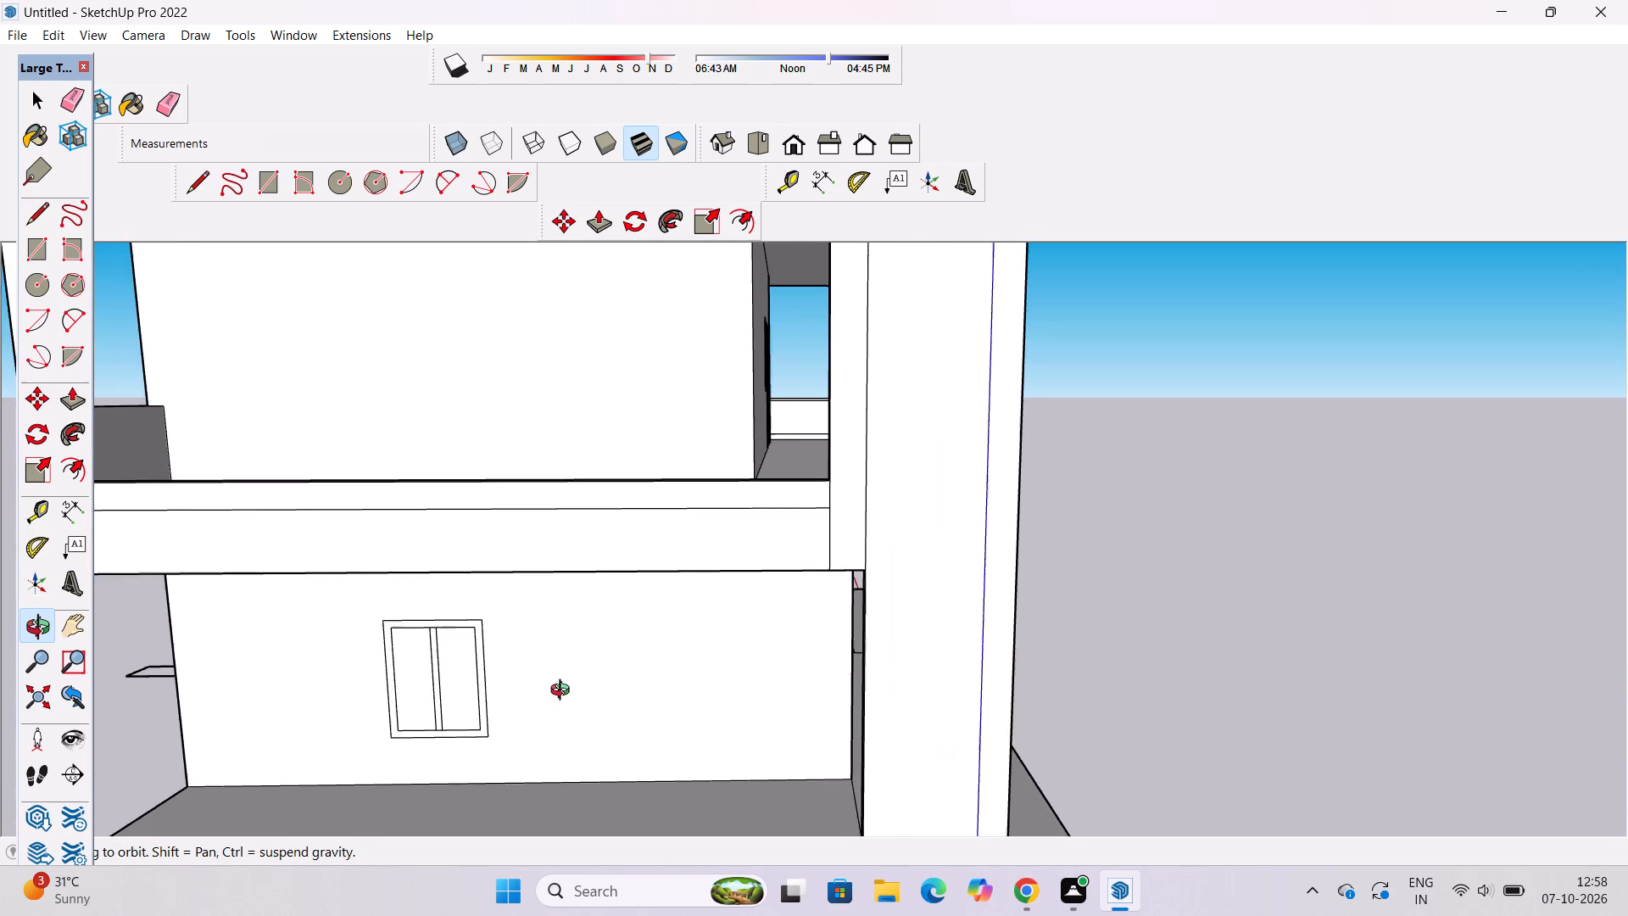
pyautogui.keyDown('shift'); pyautogui.moveTo(566, 713); pyautogui.dragTo(588, 769); pyautogui.keyUp('shift')
pyautogui.keyDown('shift'); pyautogui.moveTo(588, 769); pyautogui.dragTo(606, 733); pyautogui.keyUp('shift')
pyautogui.press('r')
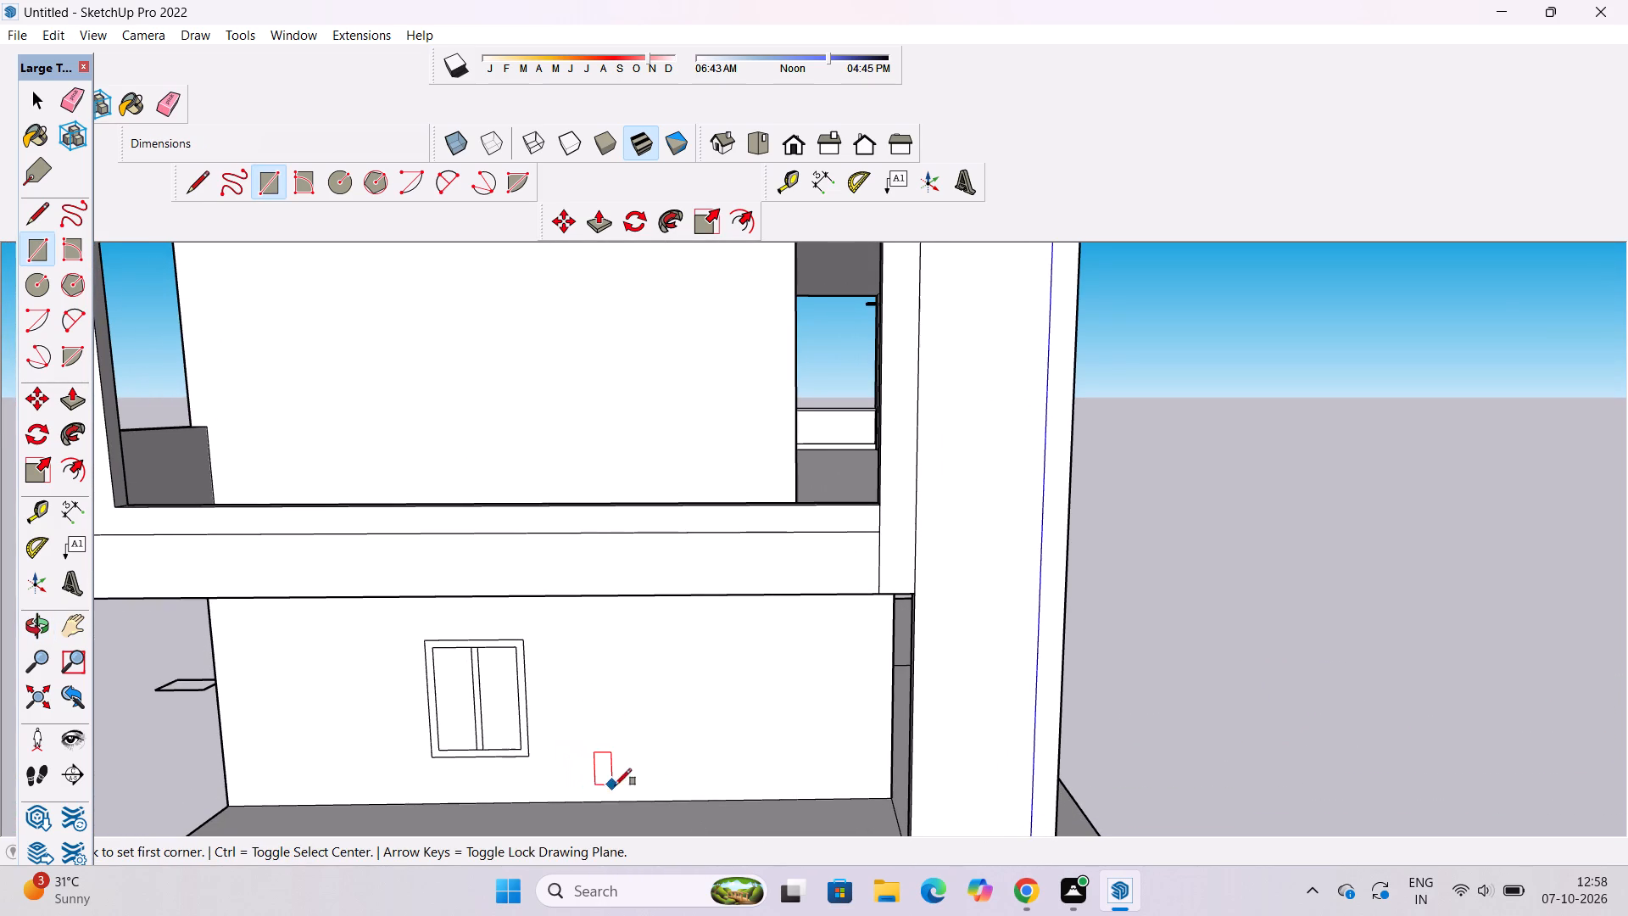
pyautogui.click(628, 801)
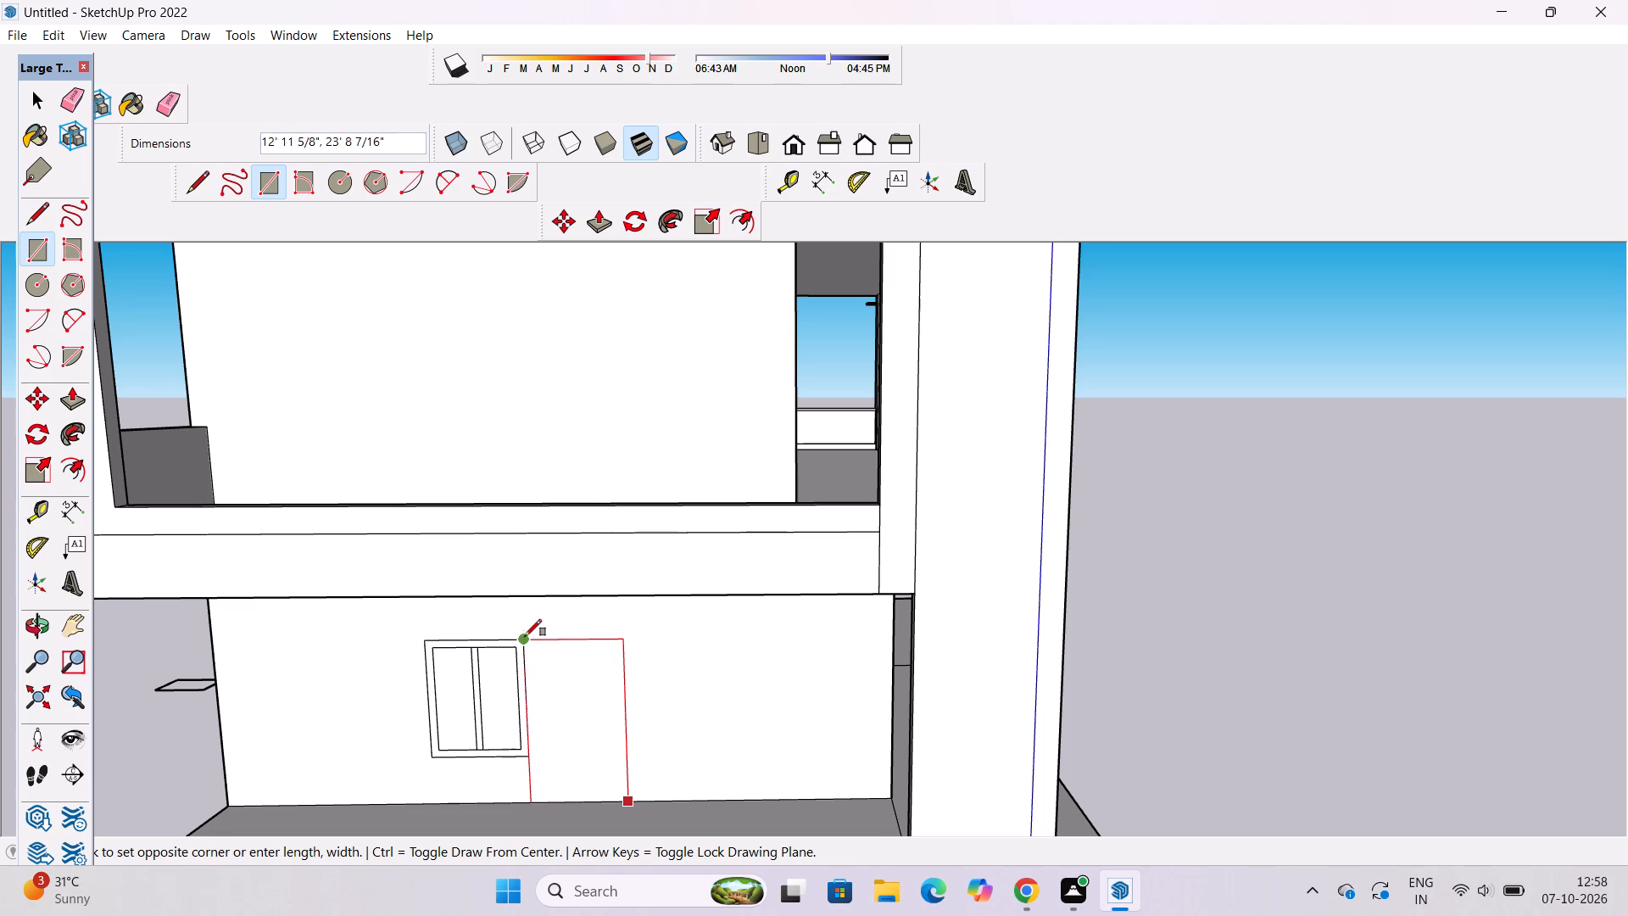
pyautogui.click(726, 642)
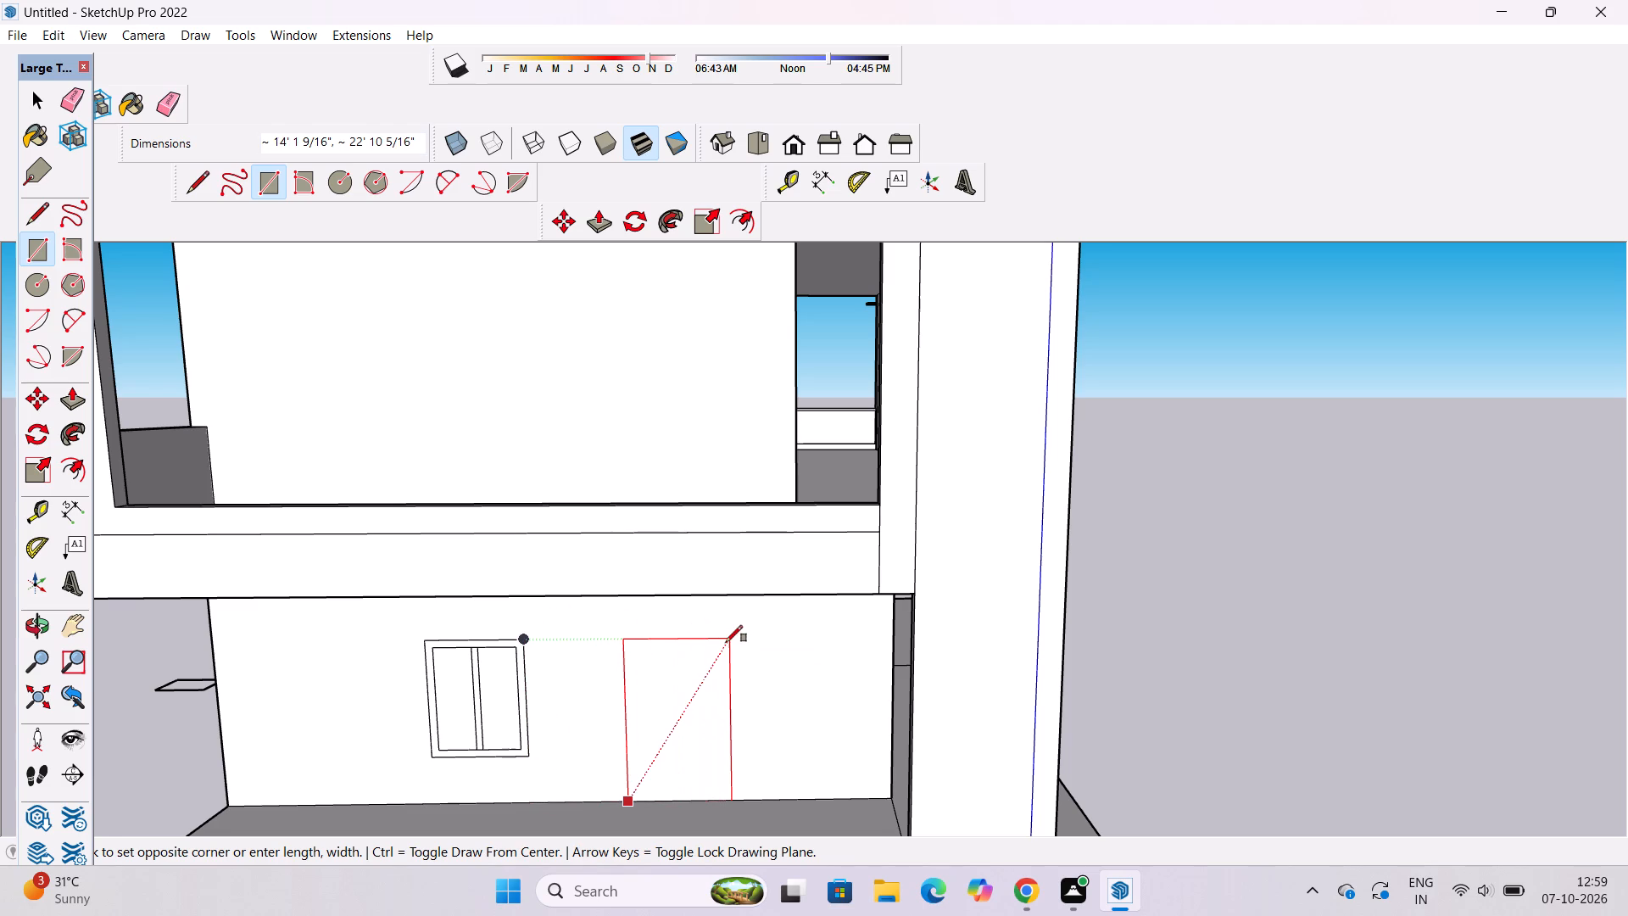
# Offset the door outline inward to form its frame, using the window's inner top edge as the reference.
pyautogui.press('o')
pyautogui.press('f')
pyautogui.click(705, 645)
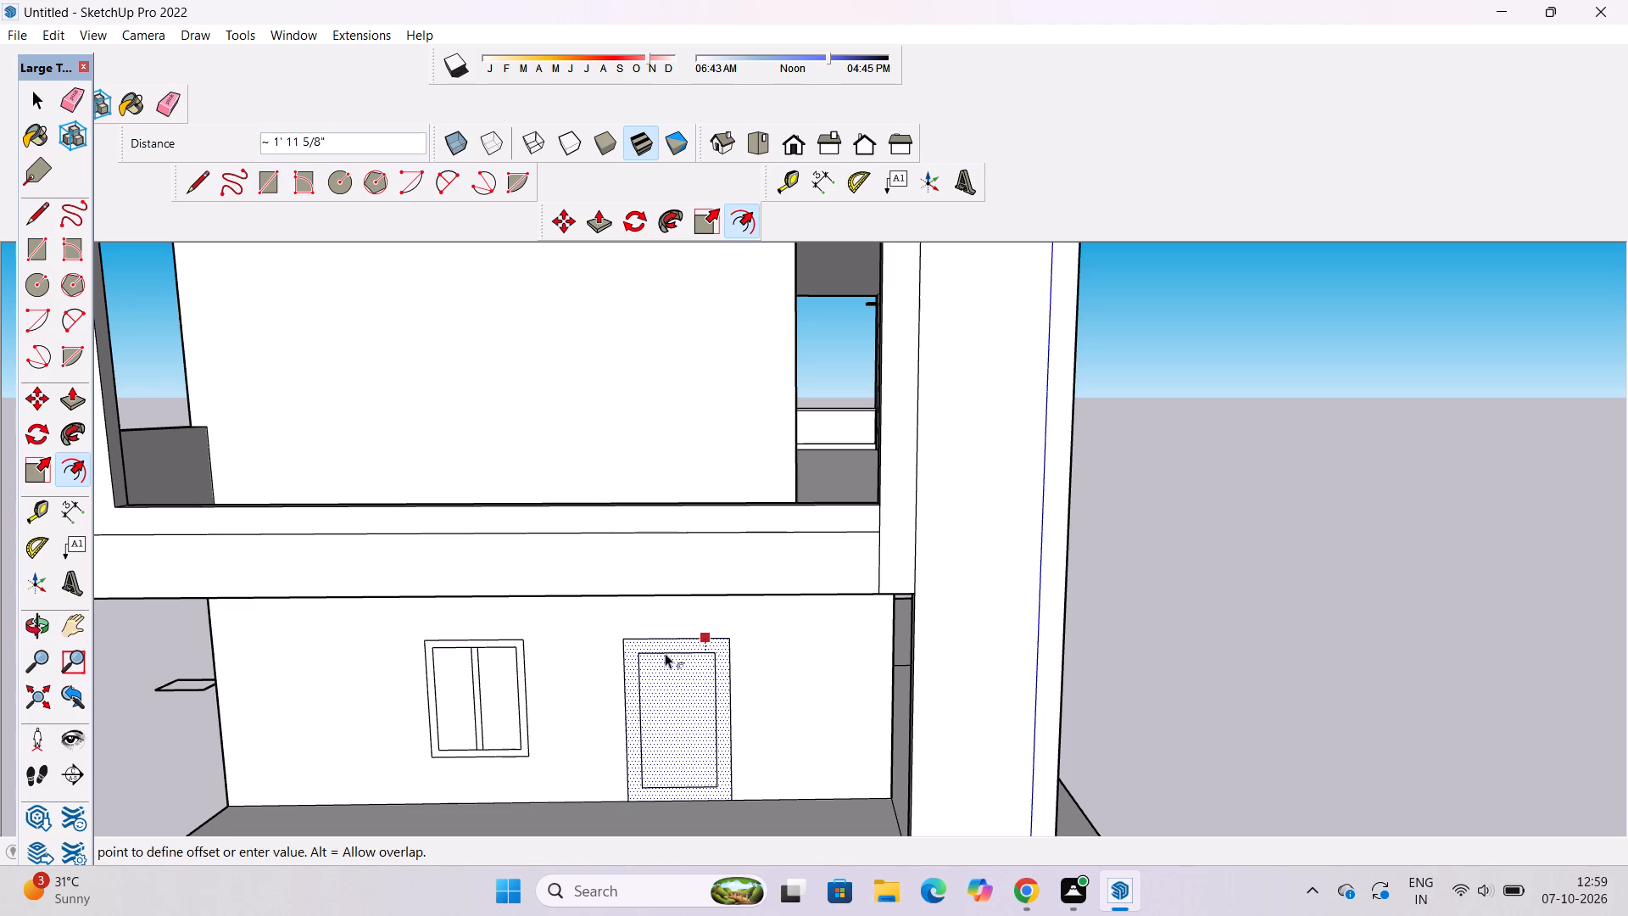
pyautogui.click(505, 649)
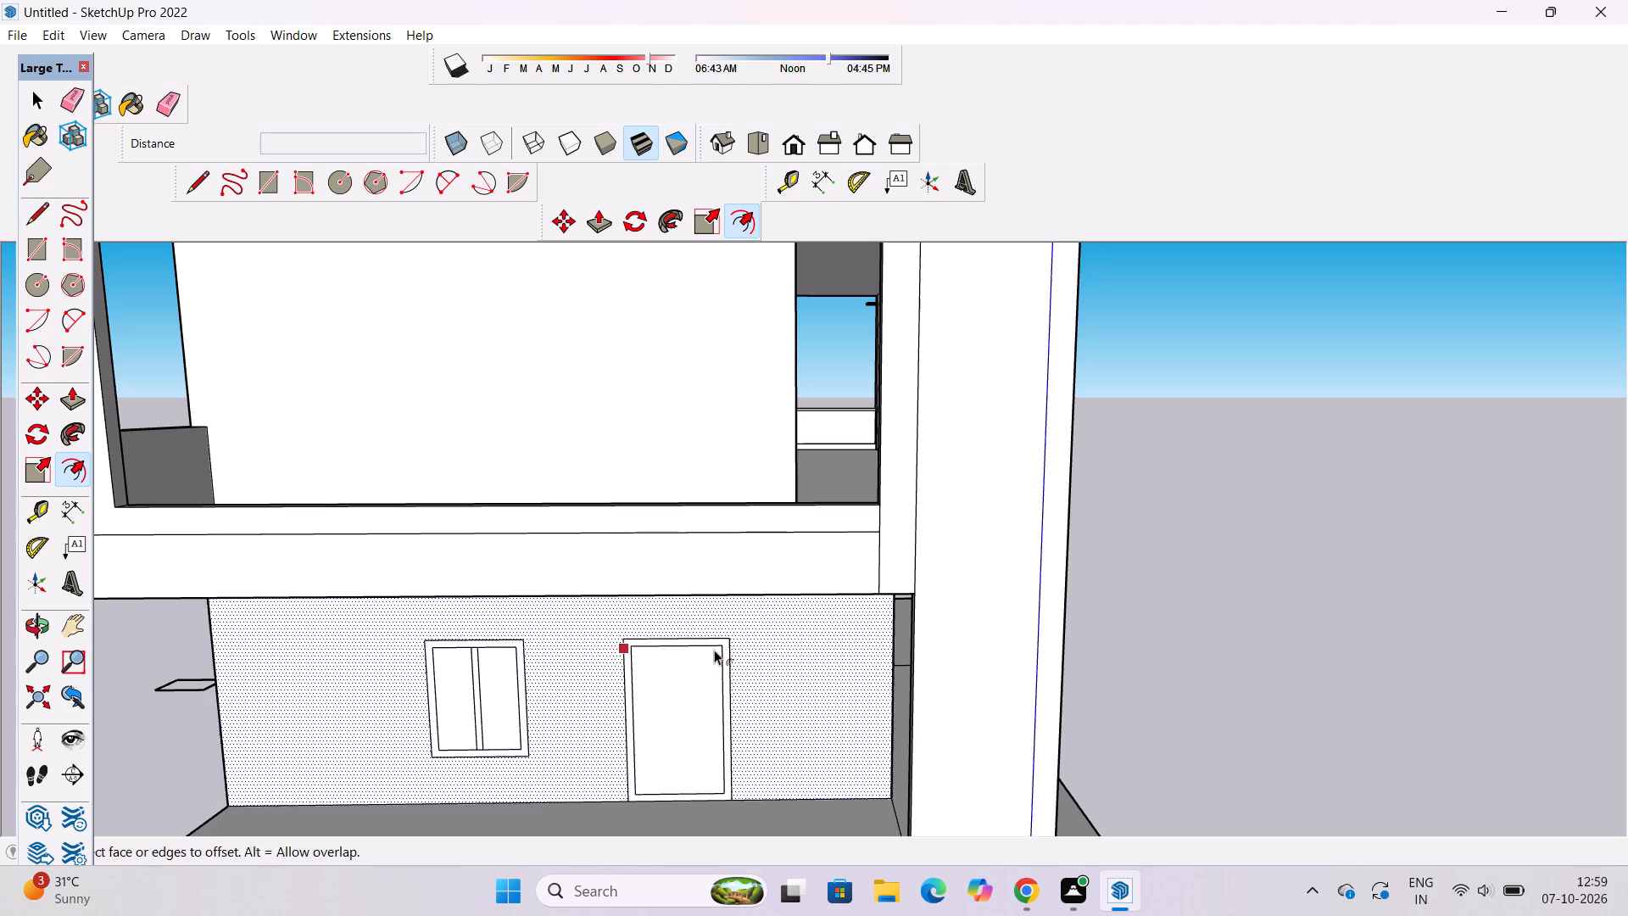
pyautogui.press('space')
pyautogui.click(1384, 584)
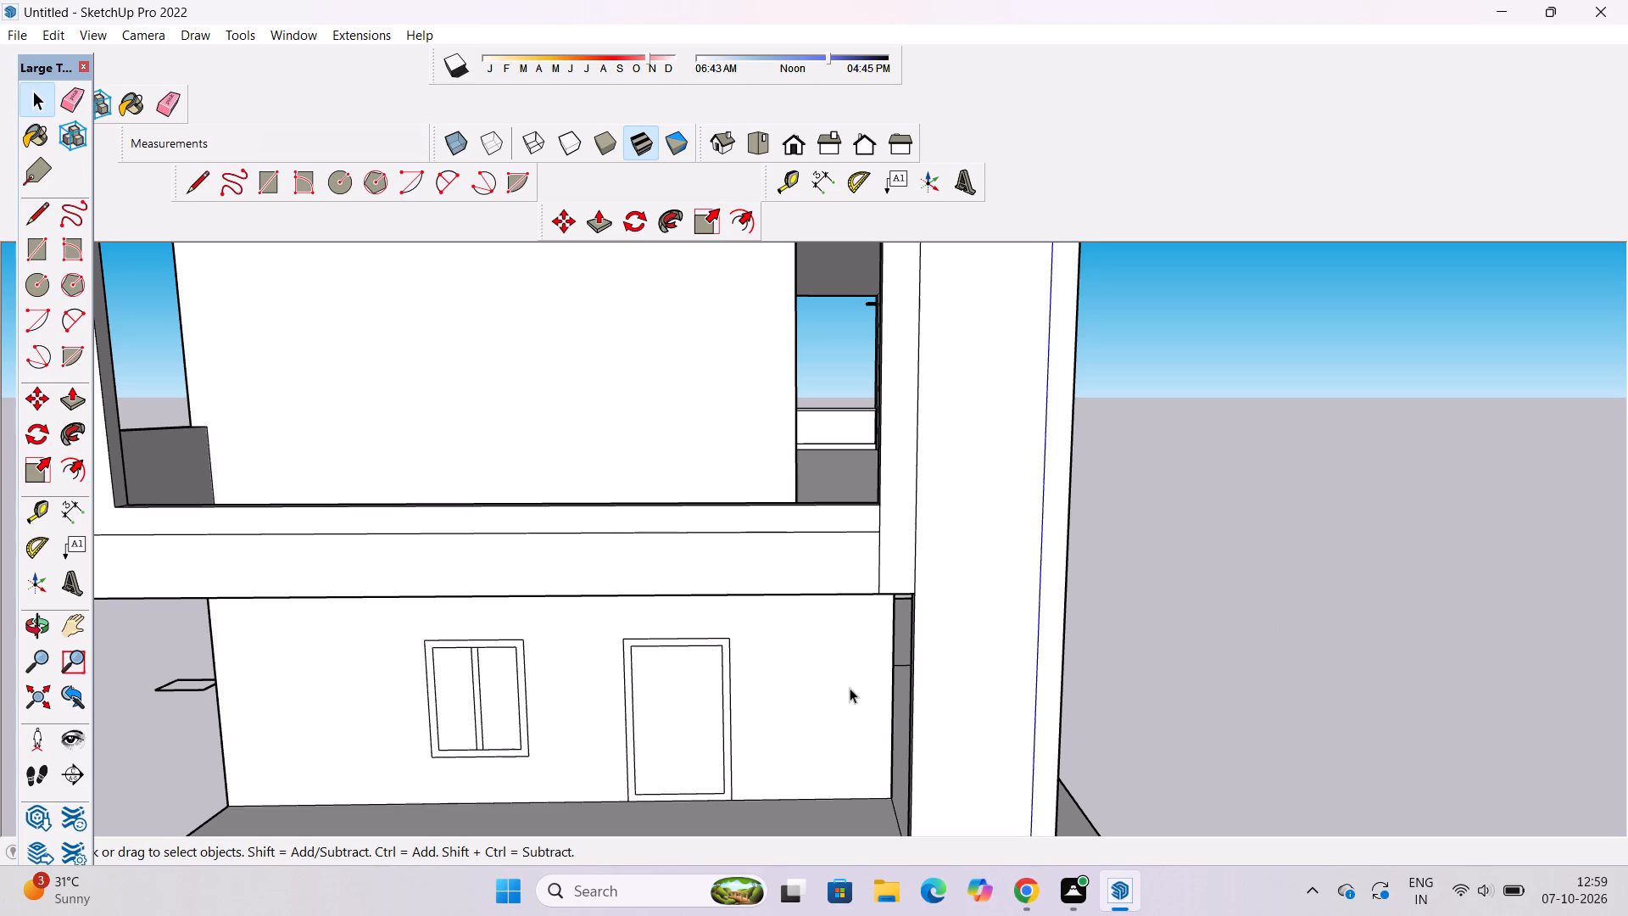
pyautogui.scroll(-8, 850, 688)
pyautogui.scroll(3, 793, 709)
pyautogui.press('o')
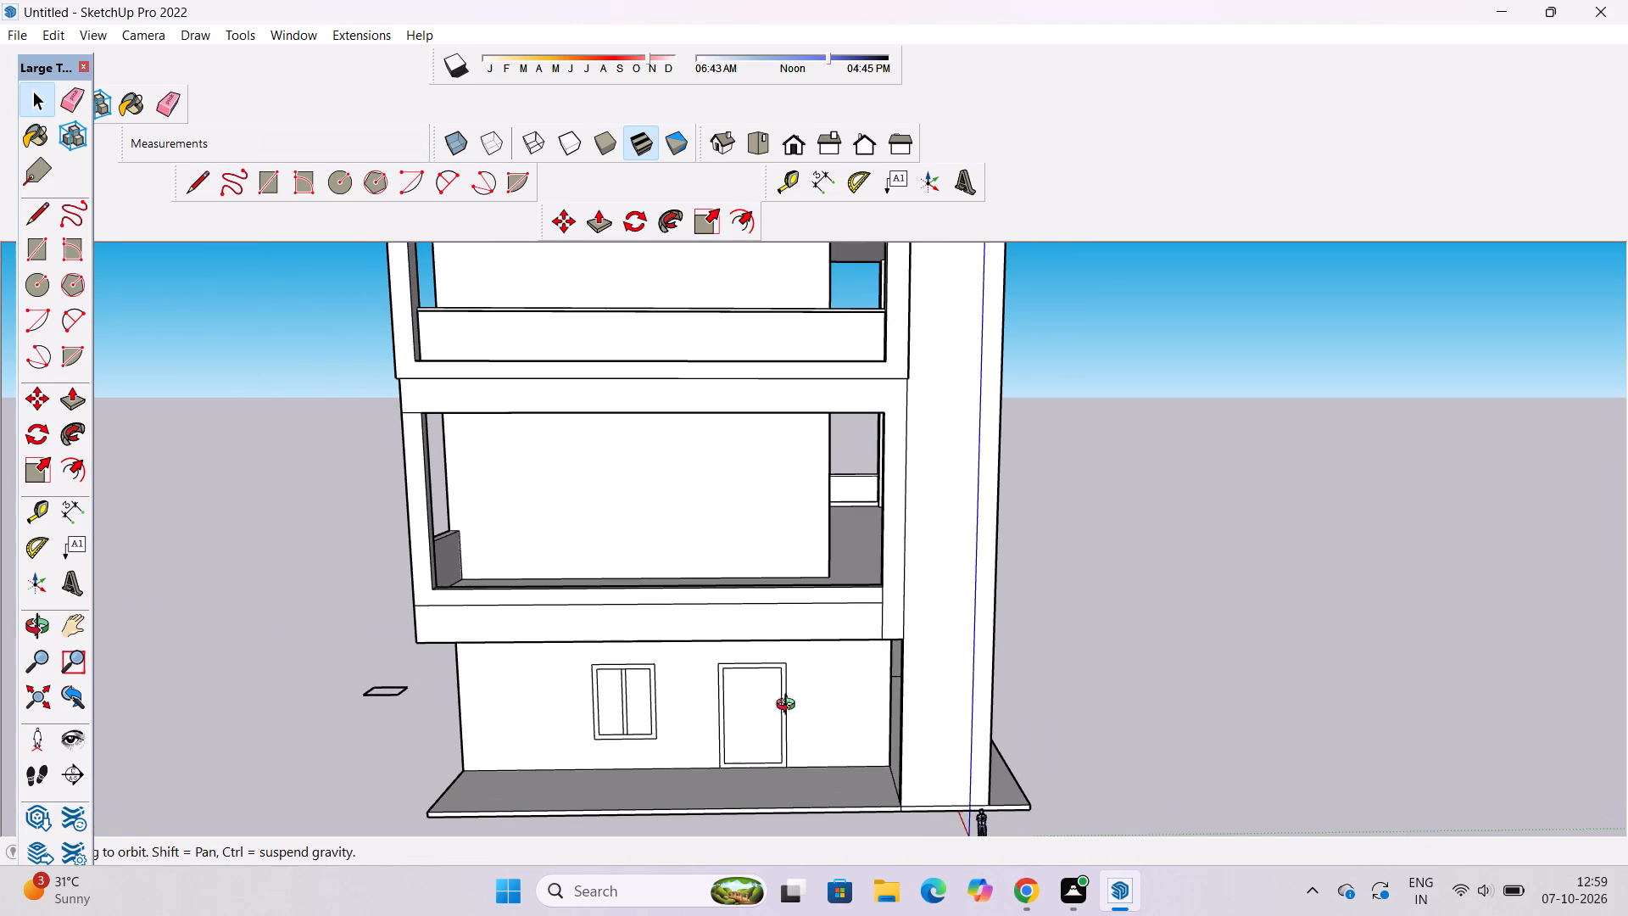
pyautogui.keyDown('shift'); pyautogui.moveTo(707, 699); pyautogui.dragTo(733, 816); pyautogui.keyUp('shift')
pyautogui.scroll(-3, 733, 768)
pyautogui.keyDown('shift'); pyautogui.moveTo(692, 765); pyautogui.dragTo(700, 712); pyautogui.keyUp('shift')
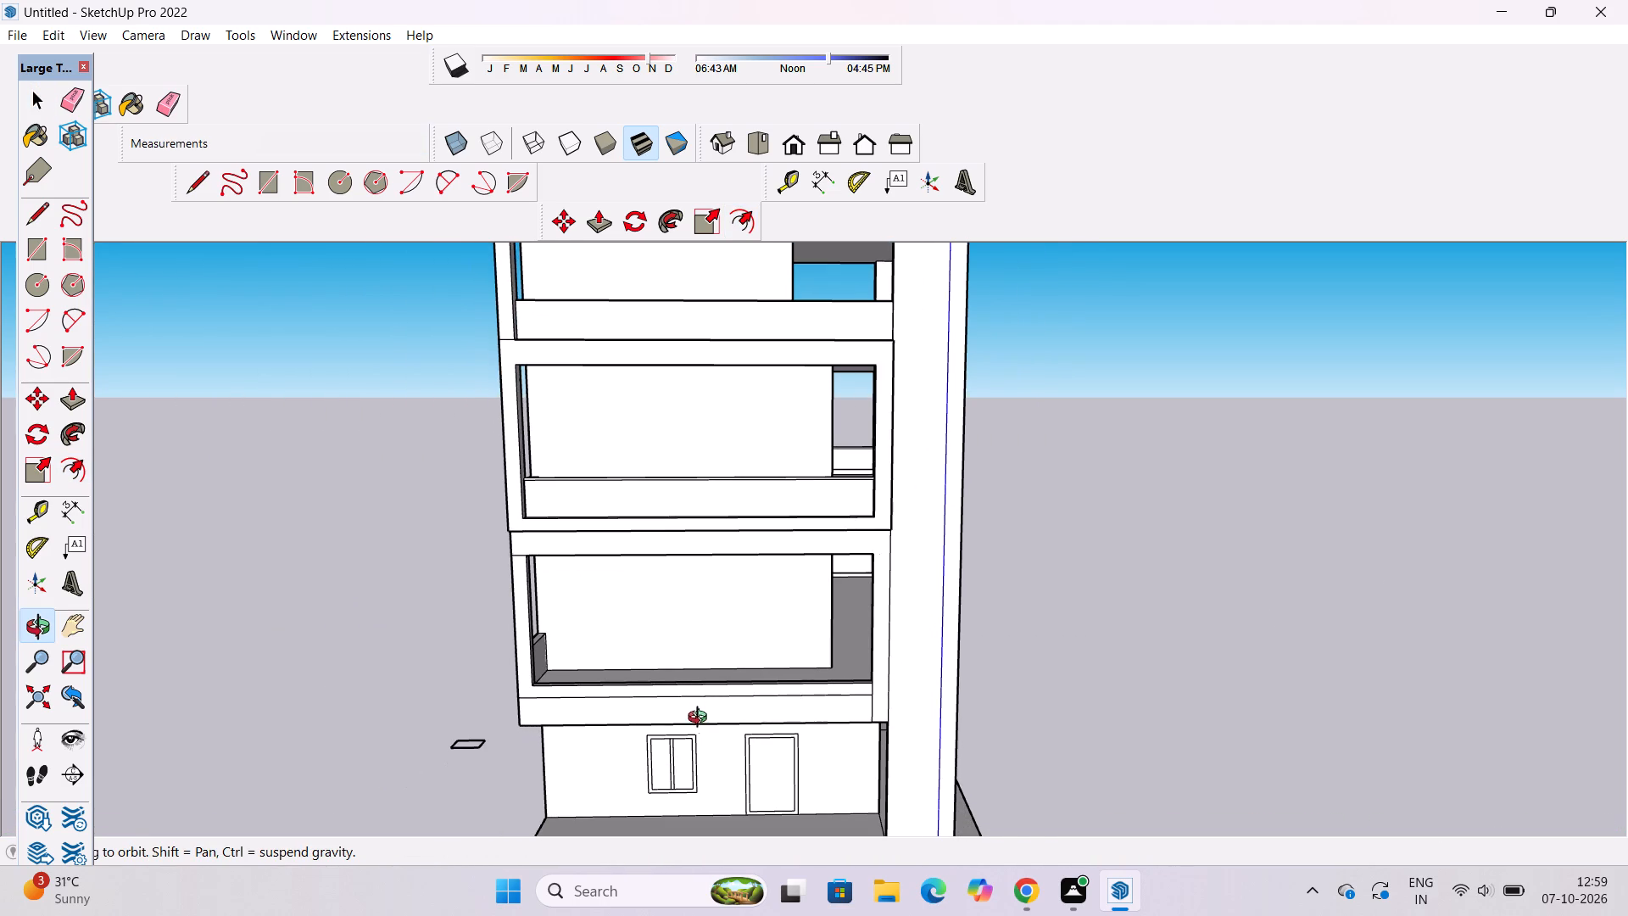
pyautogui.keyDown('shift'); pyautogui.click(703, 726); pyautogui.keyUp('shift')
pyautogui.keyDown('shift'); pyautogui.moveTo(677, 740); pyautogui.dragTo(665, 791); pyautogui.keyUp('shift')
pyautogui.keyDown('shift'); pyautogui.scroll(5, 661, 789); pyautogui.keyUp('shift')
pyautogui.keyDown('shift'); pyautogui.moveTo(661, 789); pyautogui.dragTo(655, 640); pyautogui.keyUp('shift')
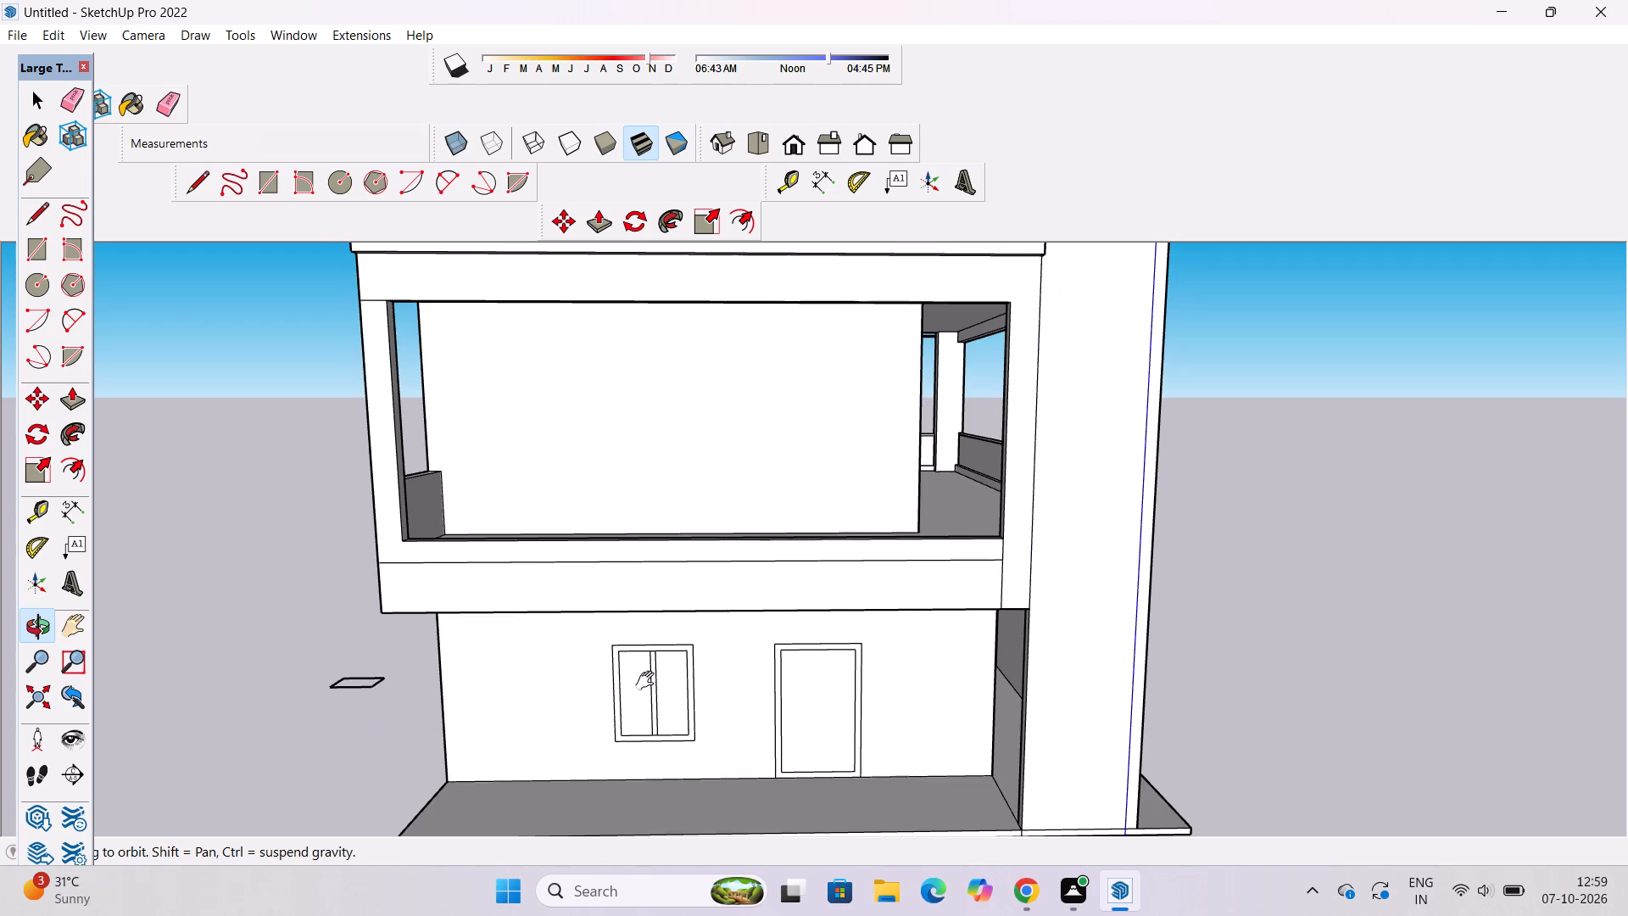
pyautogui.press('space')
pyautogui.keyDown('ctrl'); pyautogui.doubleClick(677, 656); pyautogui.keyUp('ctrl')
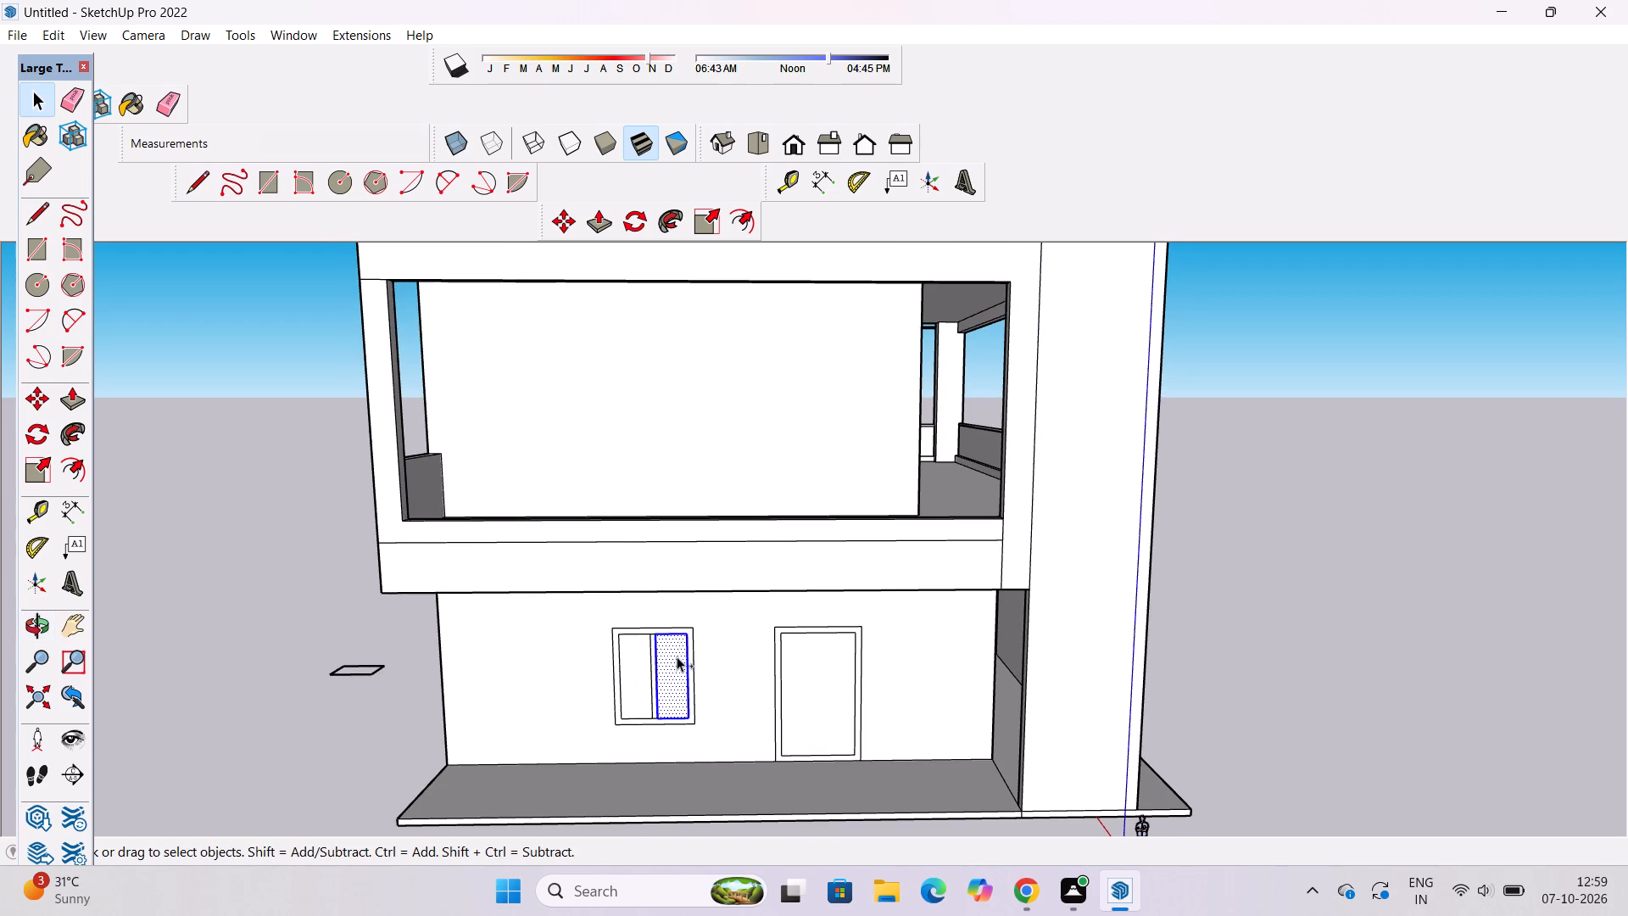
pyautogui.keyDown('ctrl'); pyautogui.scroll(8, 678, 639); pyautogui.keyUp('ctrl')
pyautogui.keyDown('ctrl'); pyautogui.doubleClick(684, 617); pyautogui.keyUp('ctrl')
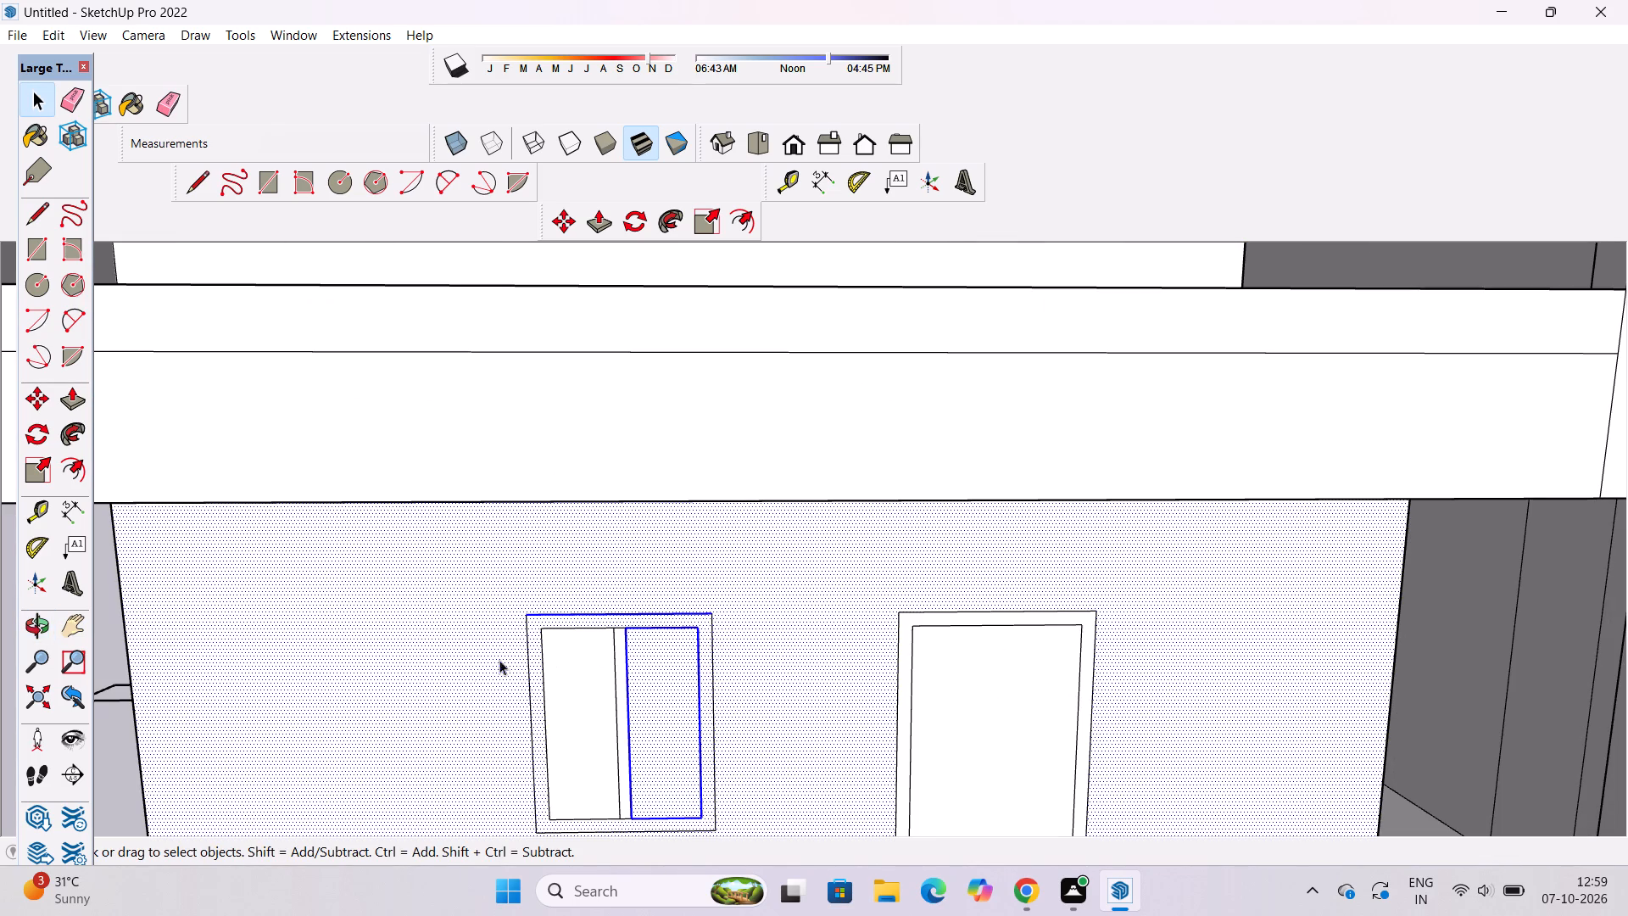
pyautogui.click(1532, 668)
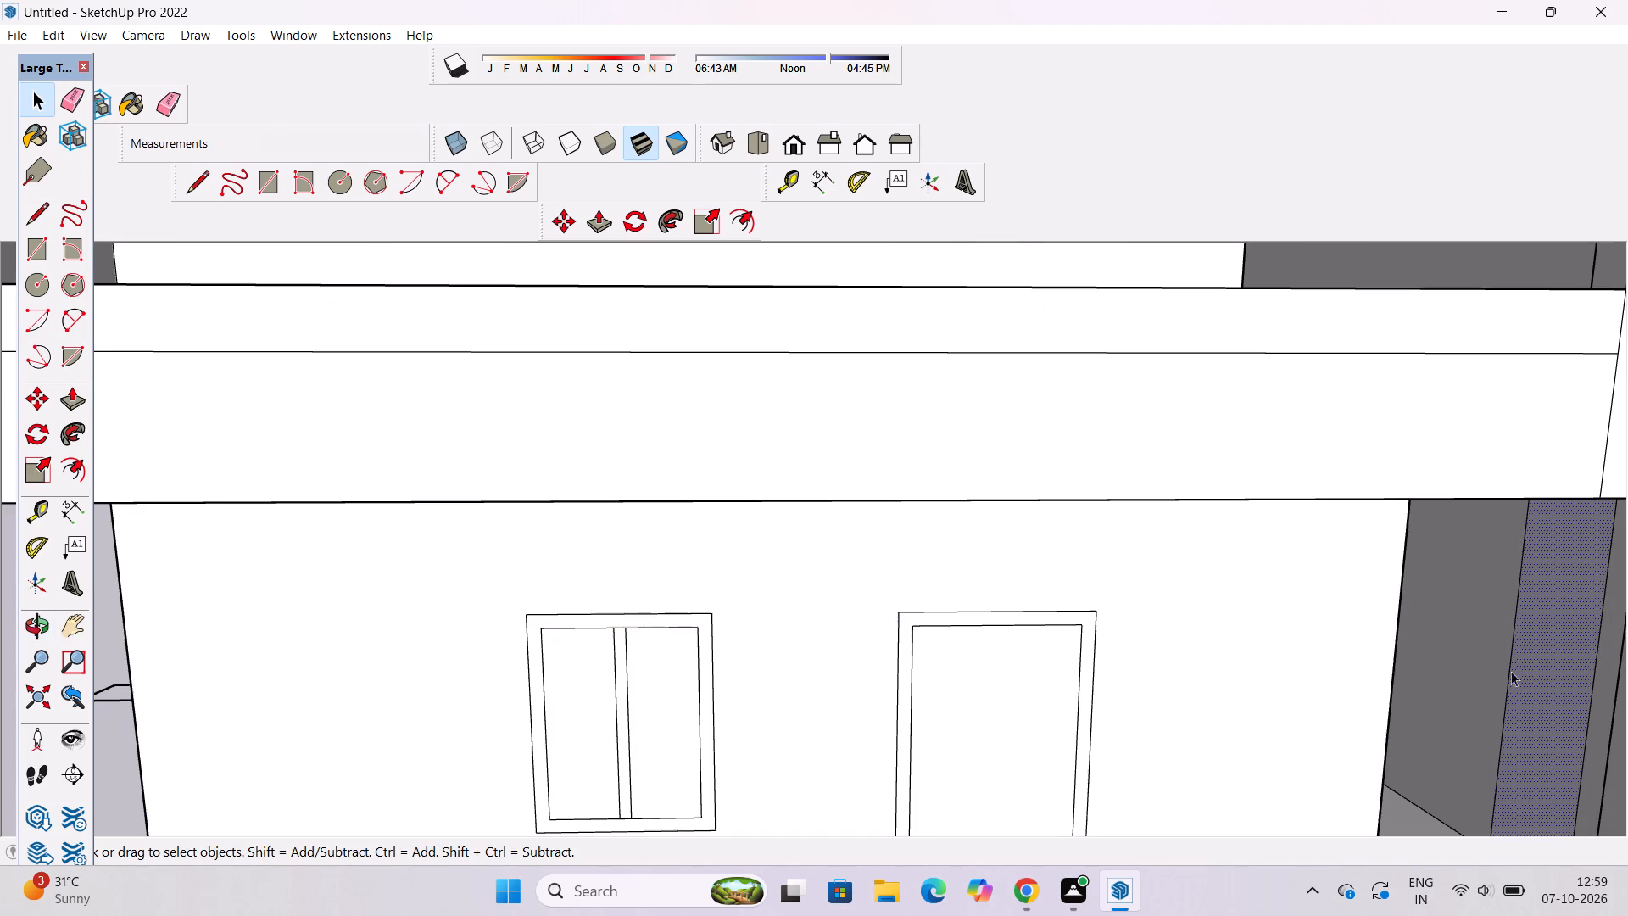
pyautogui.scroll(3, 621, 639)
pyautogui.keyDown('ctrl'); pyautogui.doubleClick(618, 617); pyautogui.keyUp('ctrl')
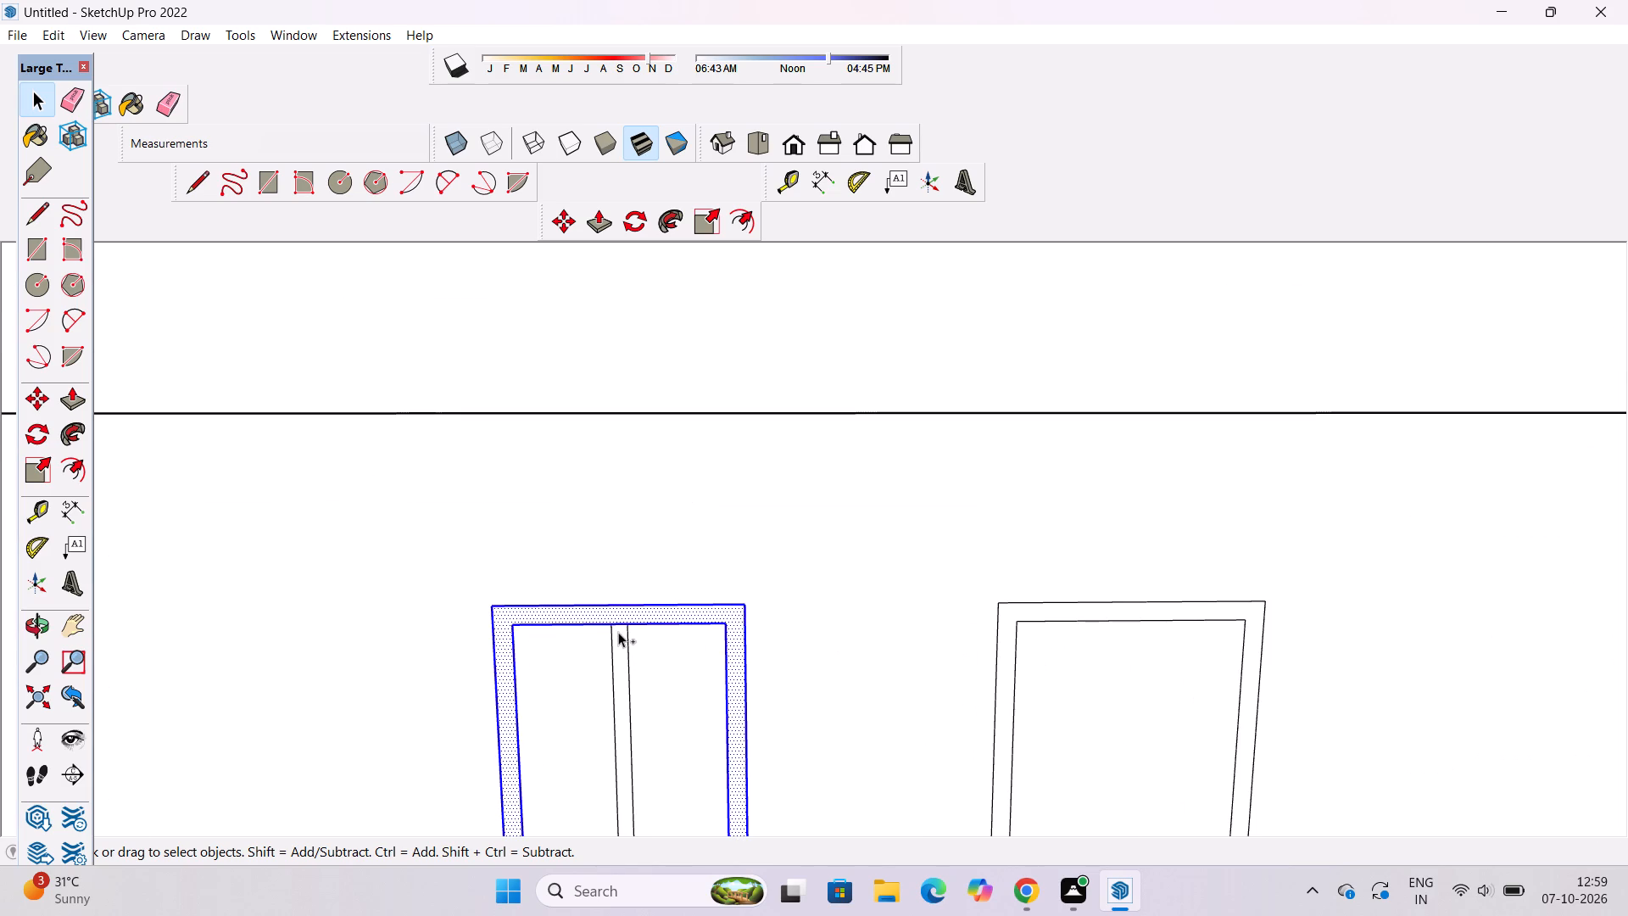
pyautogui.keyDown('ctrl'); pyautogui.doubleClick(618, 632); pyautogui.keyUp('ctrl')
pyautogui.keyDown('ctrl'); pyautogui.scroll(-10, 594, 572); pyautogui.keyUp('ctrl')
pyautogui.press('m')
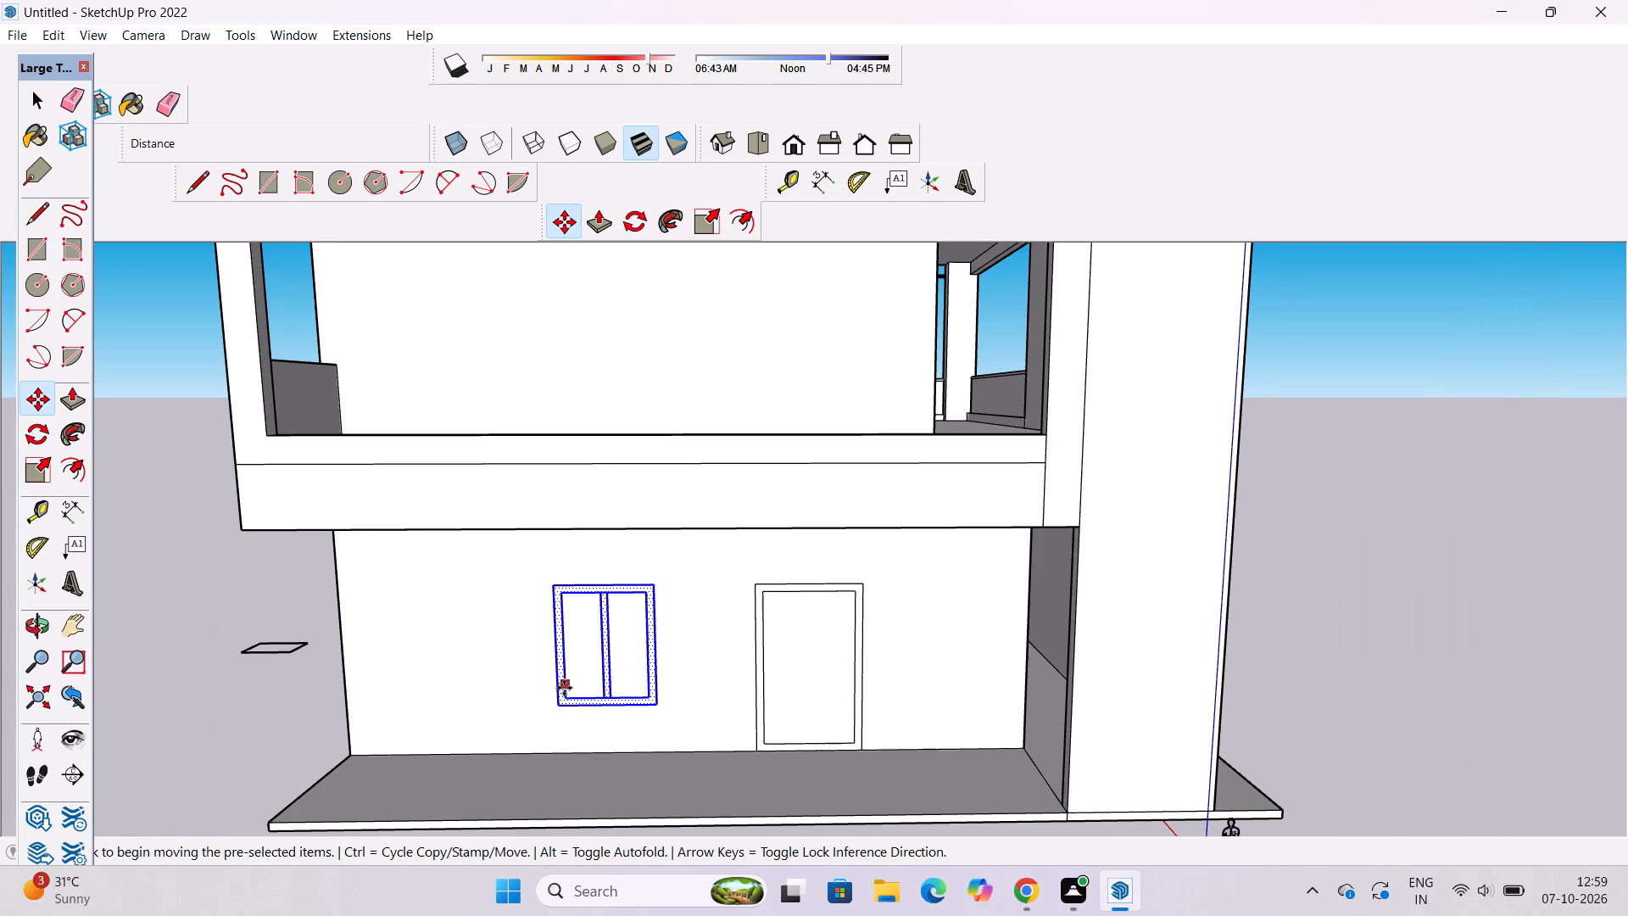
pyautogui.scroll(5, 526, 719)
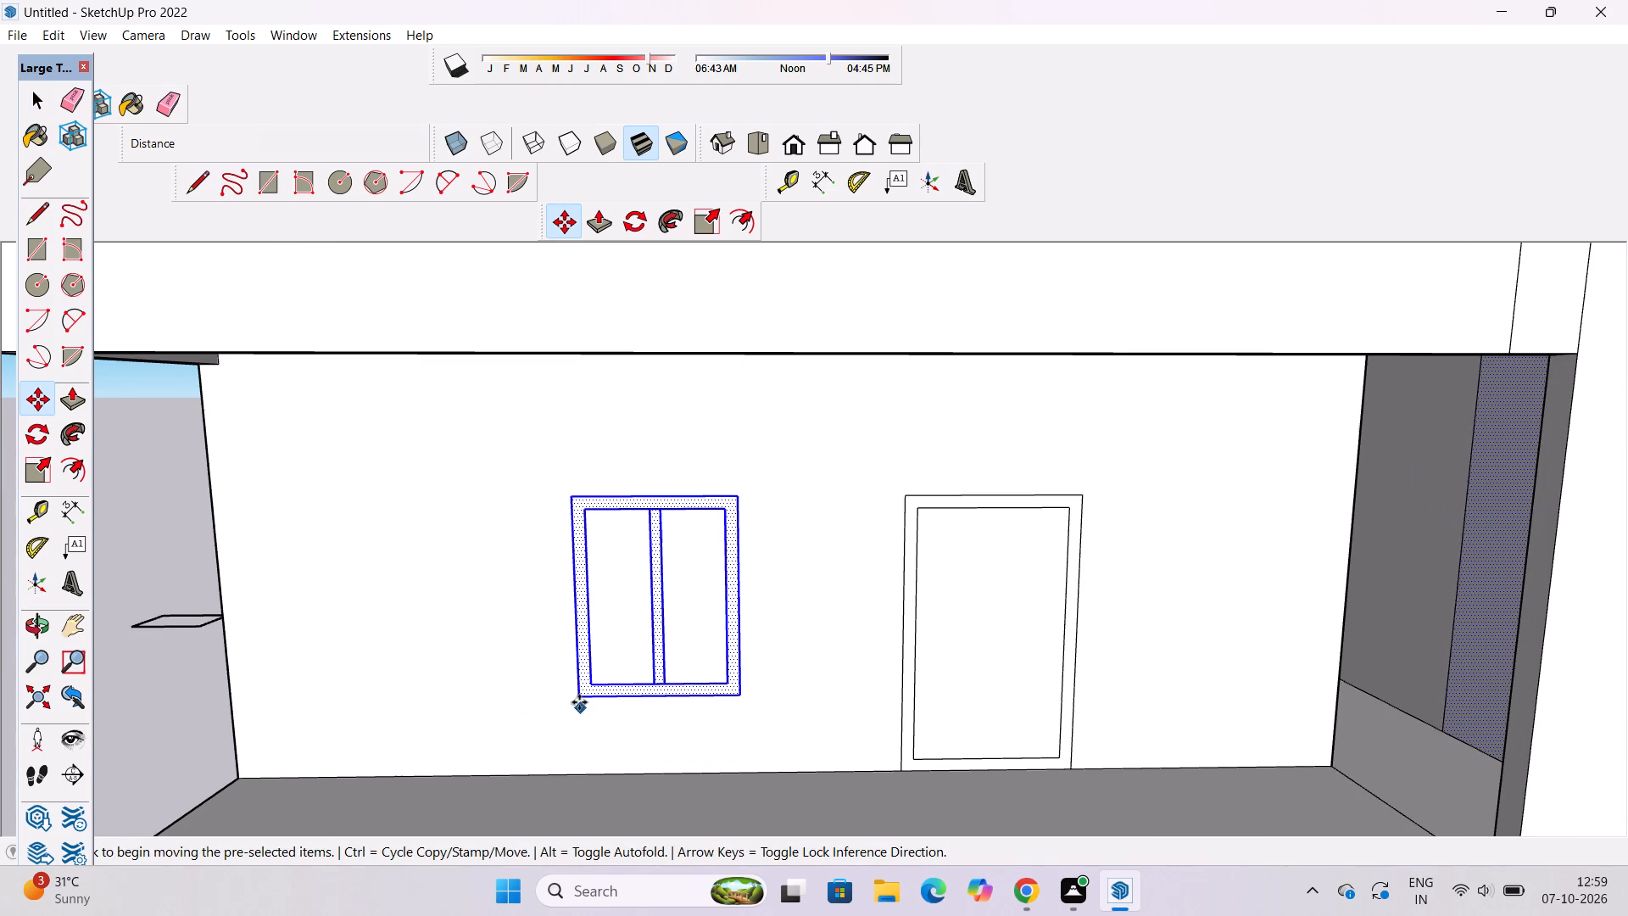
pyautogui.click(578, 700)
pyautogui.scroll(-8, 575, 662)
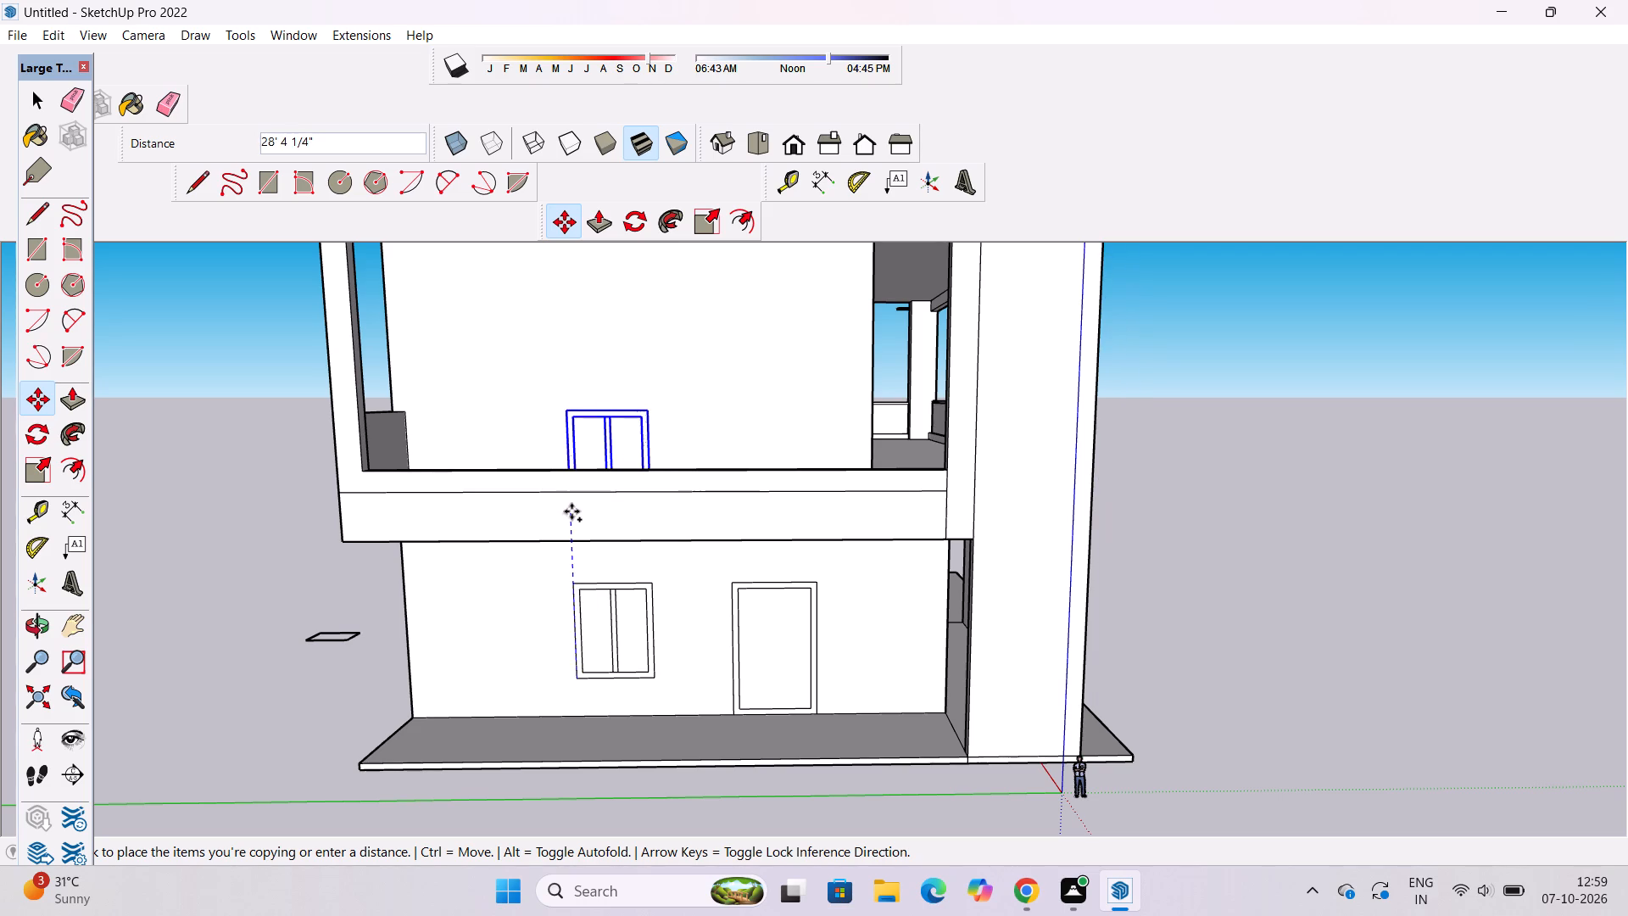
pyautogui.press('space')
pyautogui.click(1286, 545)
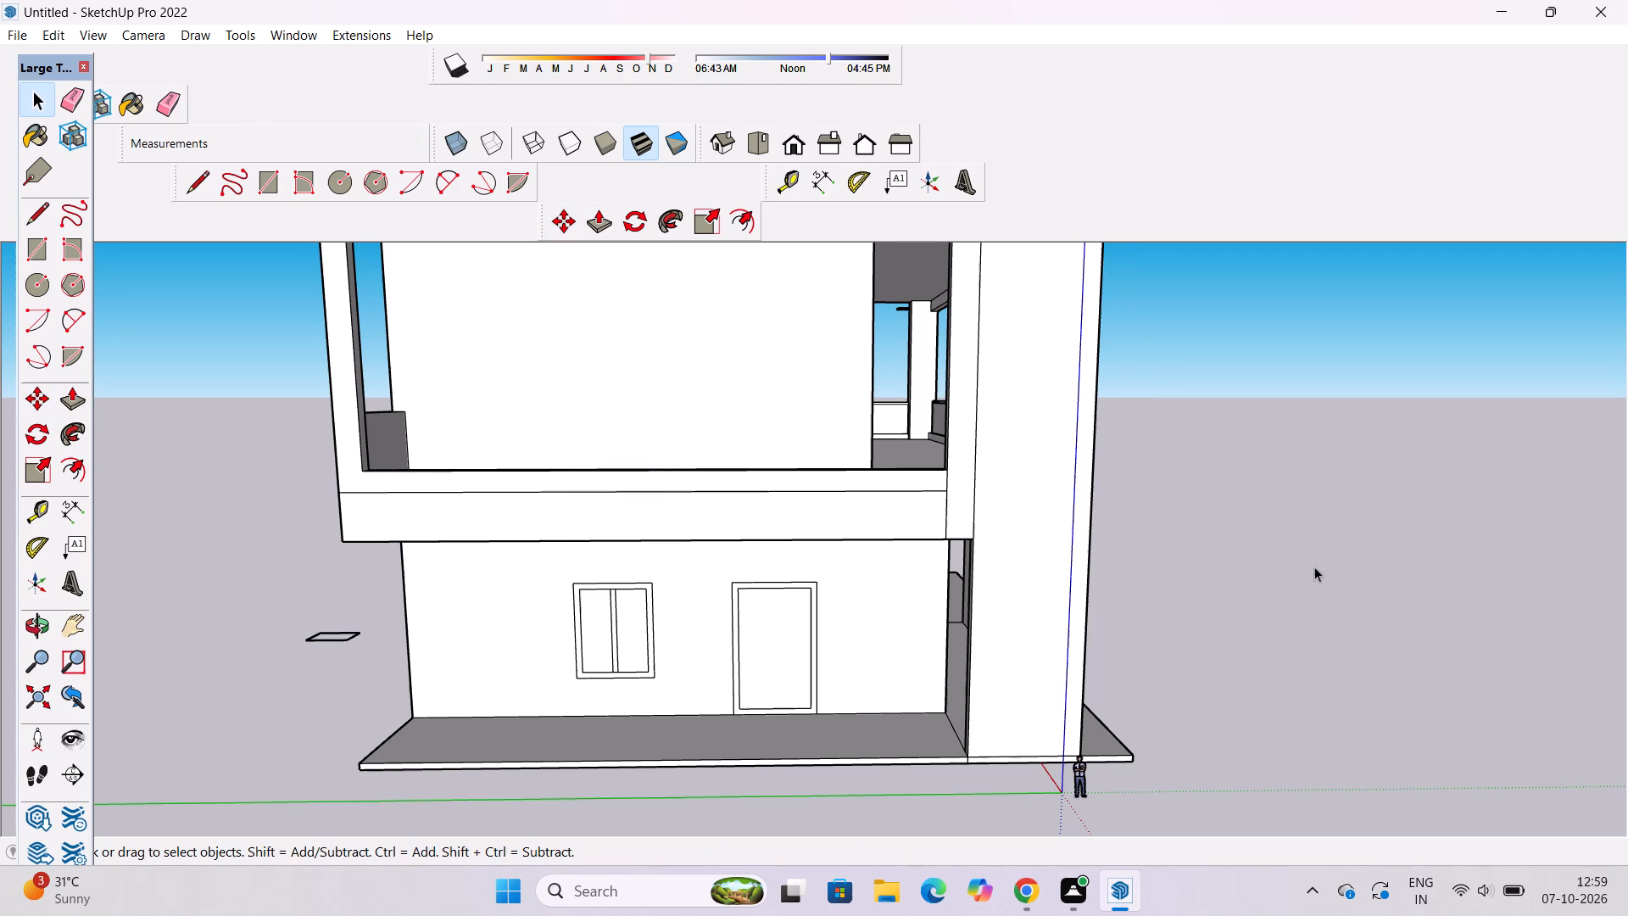
# Examine the building's adjoining elevations around the corner, returning to the ground-floor wall with the window and door.
pyautogui.press('o')
pyautogui.moveTo(1408, 590); pyautogui.dragTo(1094, 586)
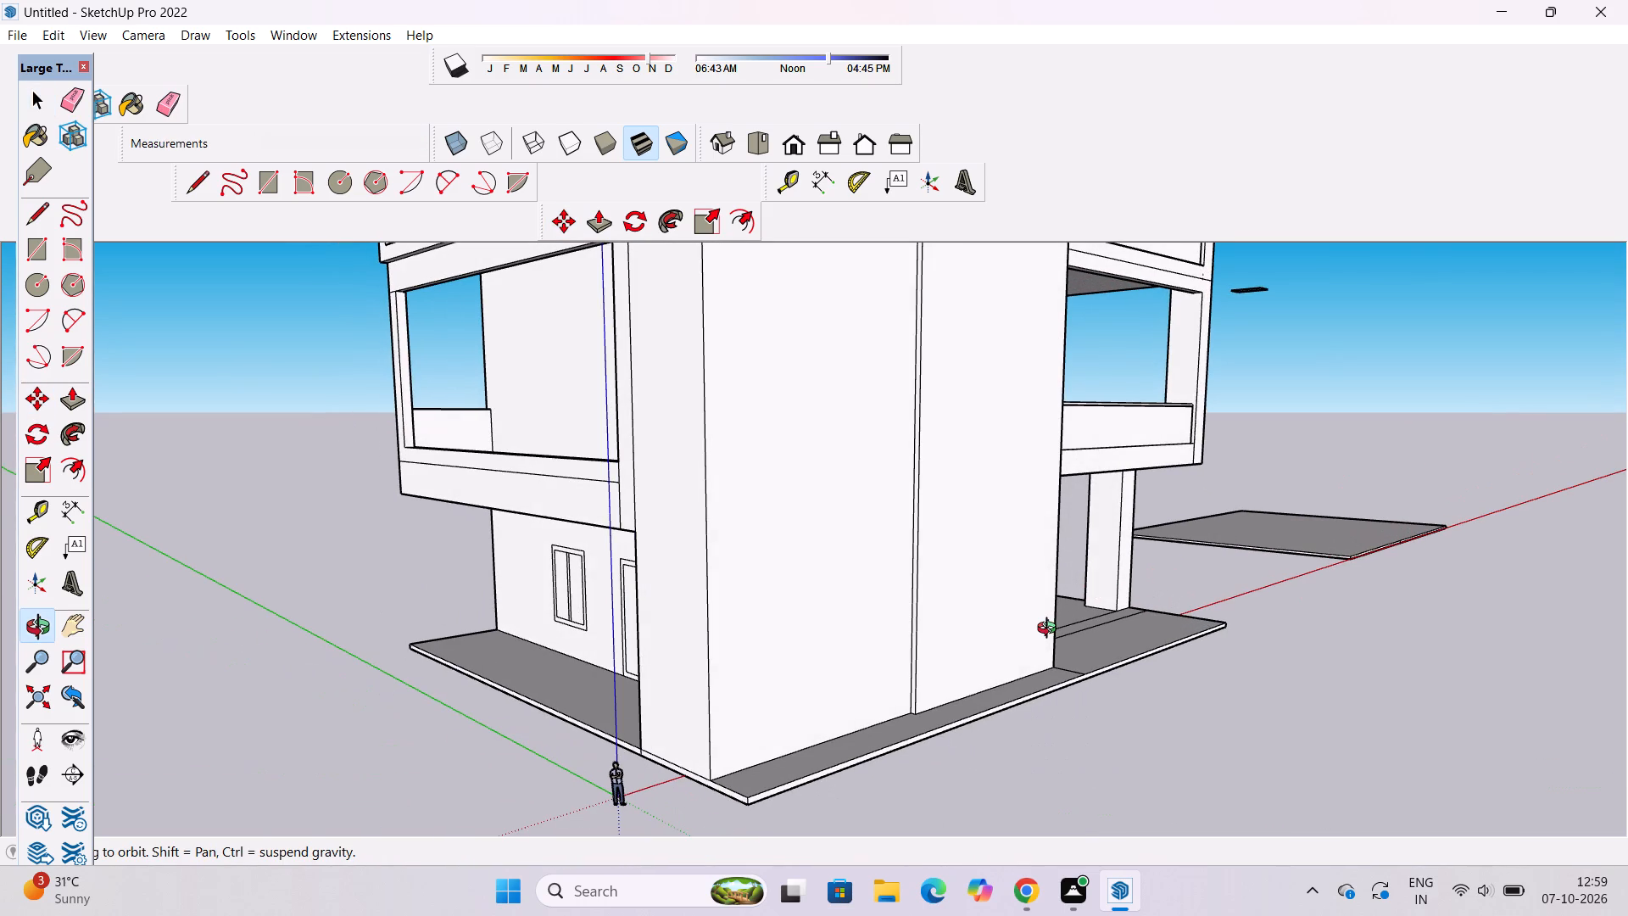
pyautogui.scroll(-4, 591, 656)
pyautogui.moveTo(577, 663); pyautogui.dragTo(639, 667)
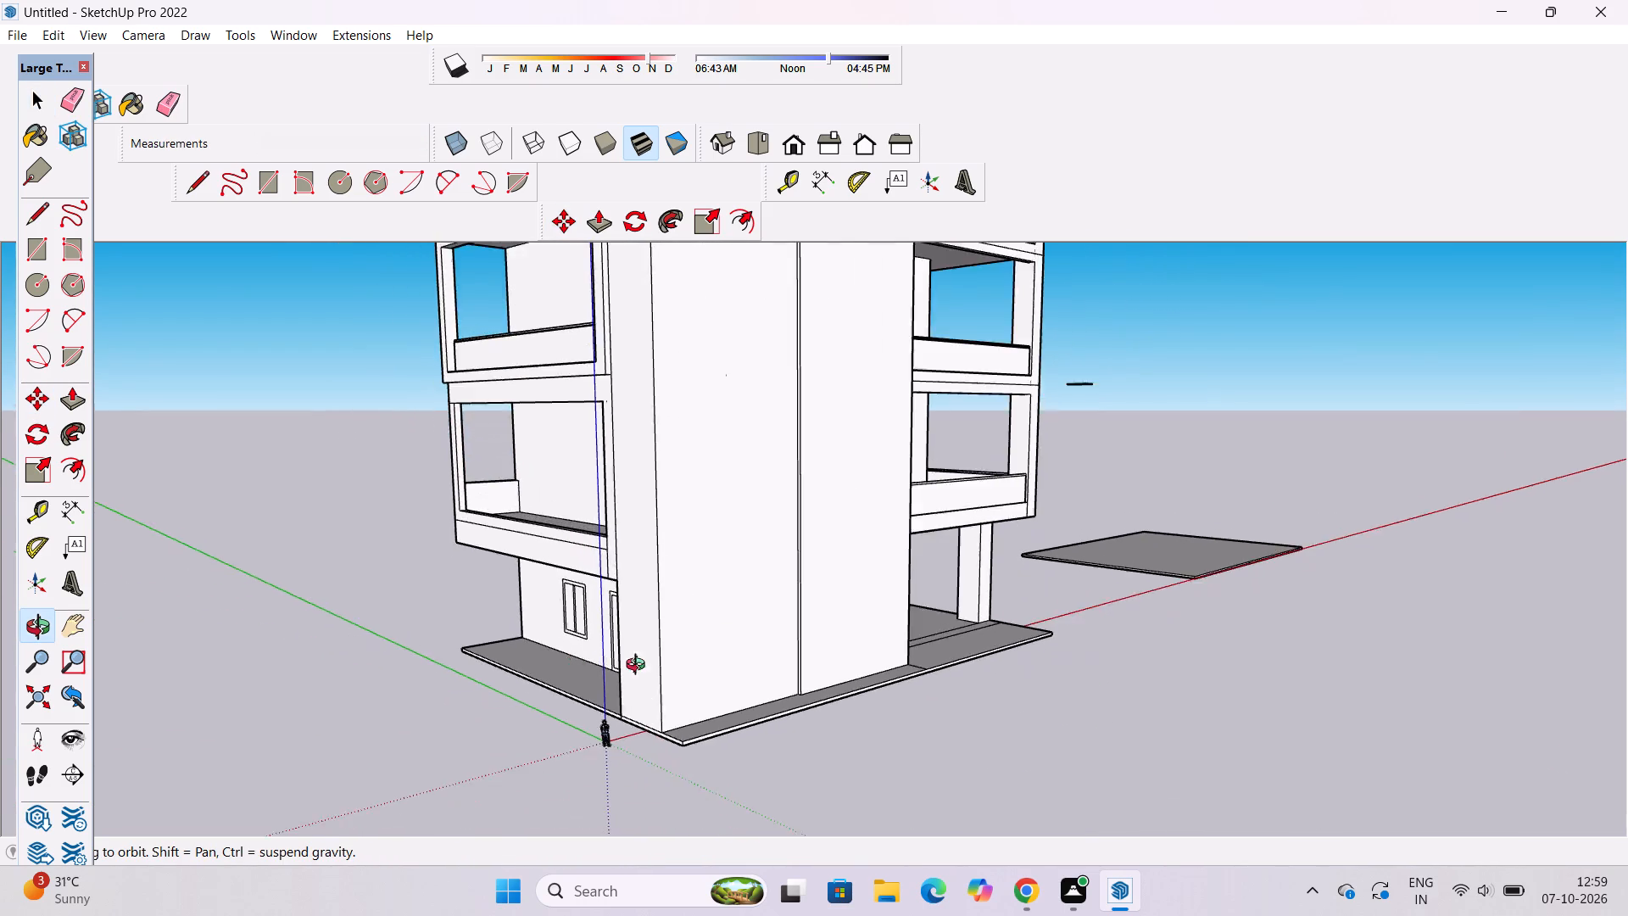
pyautogui.moveTo(639, 667); pyautogui.dragTo(908, 676)
pyautogui.scroll(2, 924, 684)
pyautogui.keyDown('shift'); pyautogui.moveTo(924, 684); pyautogui.dragTo(782, 710); pyautogui.keyUp('shift')
pyautogui.moveTo(782, 710); pyautogui.dragTo(943, 689)
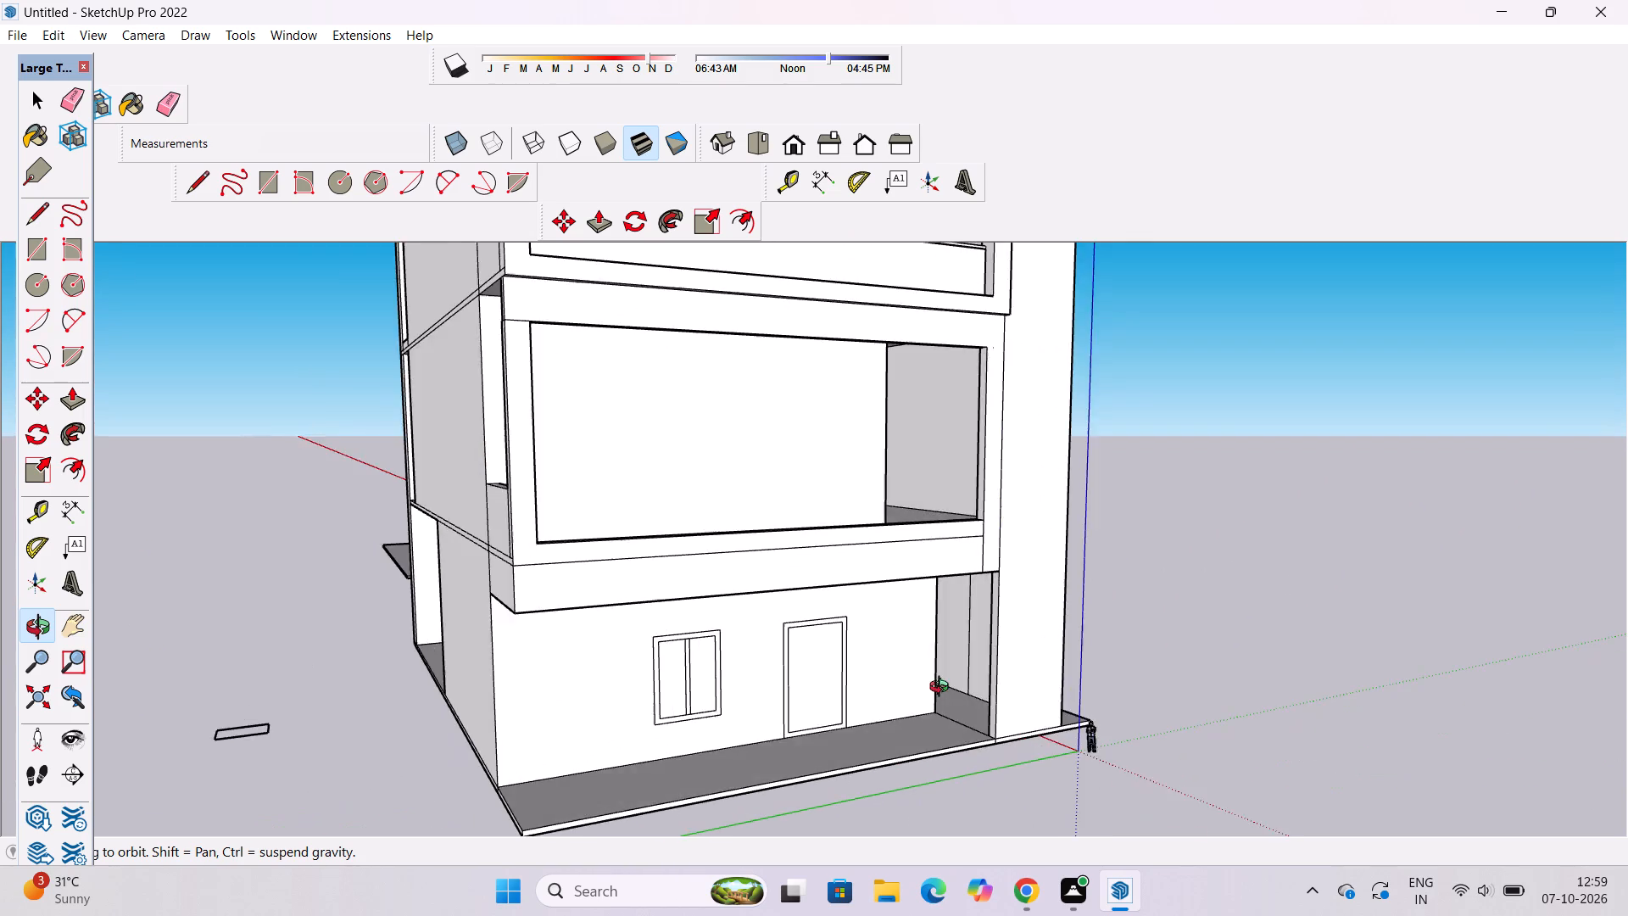
pyautogui.moveTo(943, 689); pyautogui.dragTo(800, 751)
pyautogui.keyDown('shift'); pyautogui.moveTo(797, 751); pyautogui.dragTo(899, 739); pyautogui.keyUp('shift')
pyautogui.keyDown('shift'); pyautogui.scroll(4, 817, 754); pyautogui.keyUp('shift')
pyautogui.keyDown('shift'); pyautogui.click(817, 754); pyautogui.keyUp('shift')
pyautogui.press('space')
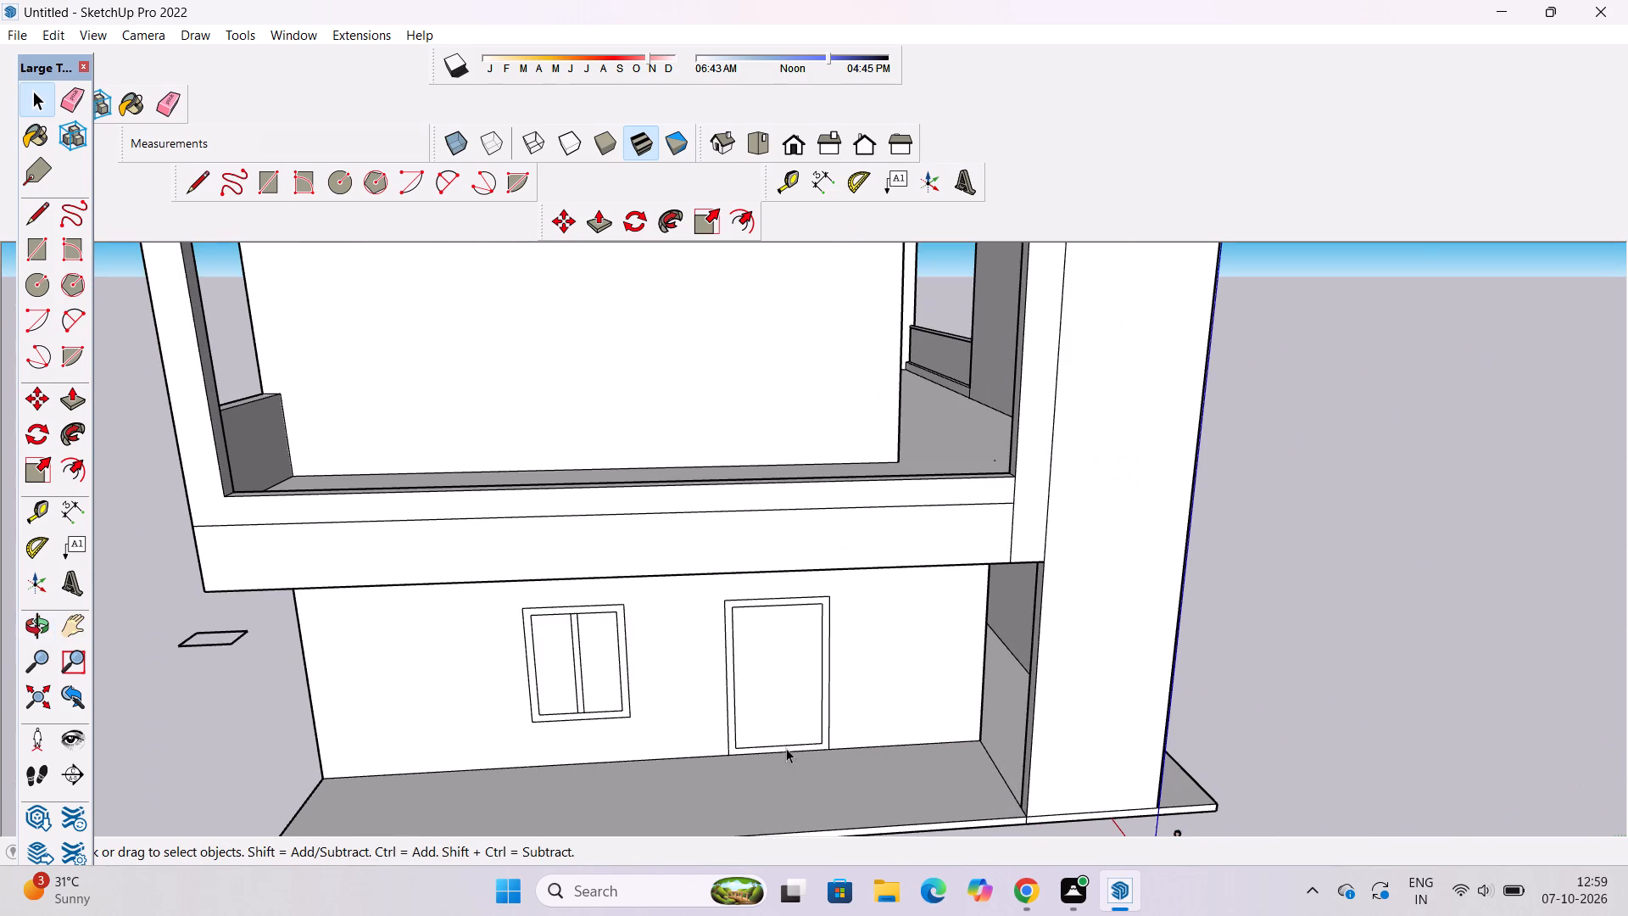
pyautogui.press('o')
pyautogui.moveTo(727, 774); pyautogui.dragTo(693, 731)
pyautogui.keyDown('shift'); pyautogui.click(685, 726); pyautogui.keyUp('shift')
pyautogui.press('space')
pyautogui.scroll(4, 536, 576)
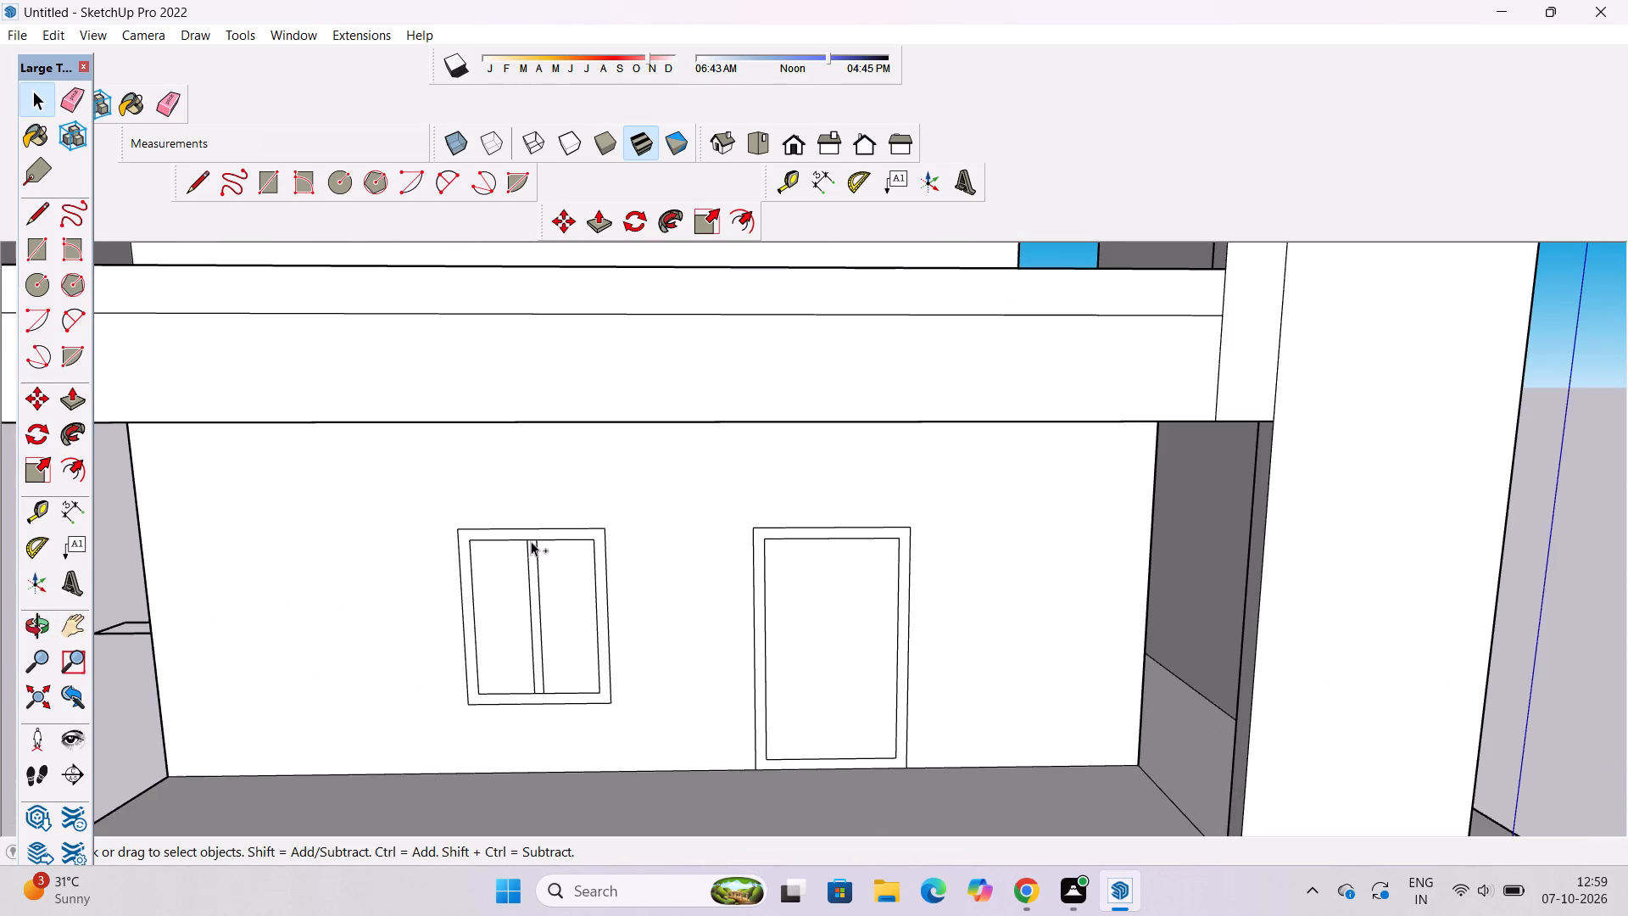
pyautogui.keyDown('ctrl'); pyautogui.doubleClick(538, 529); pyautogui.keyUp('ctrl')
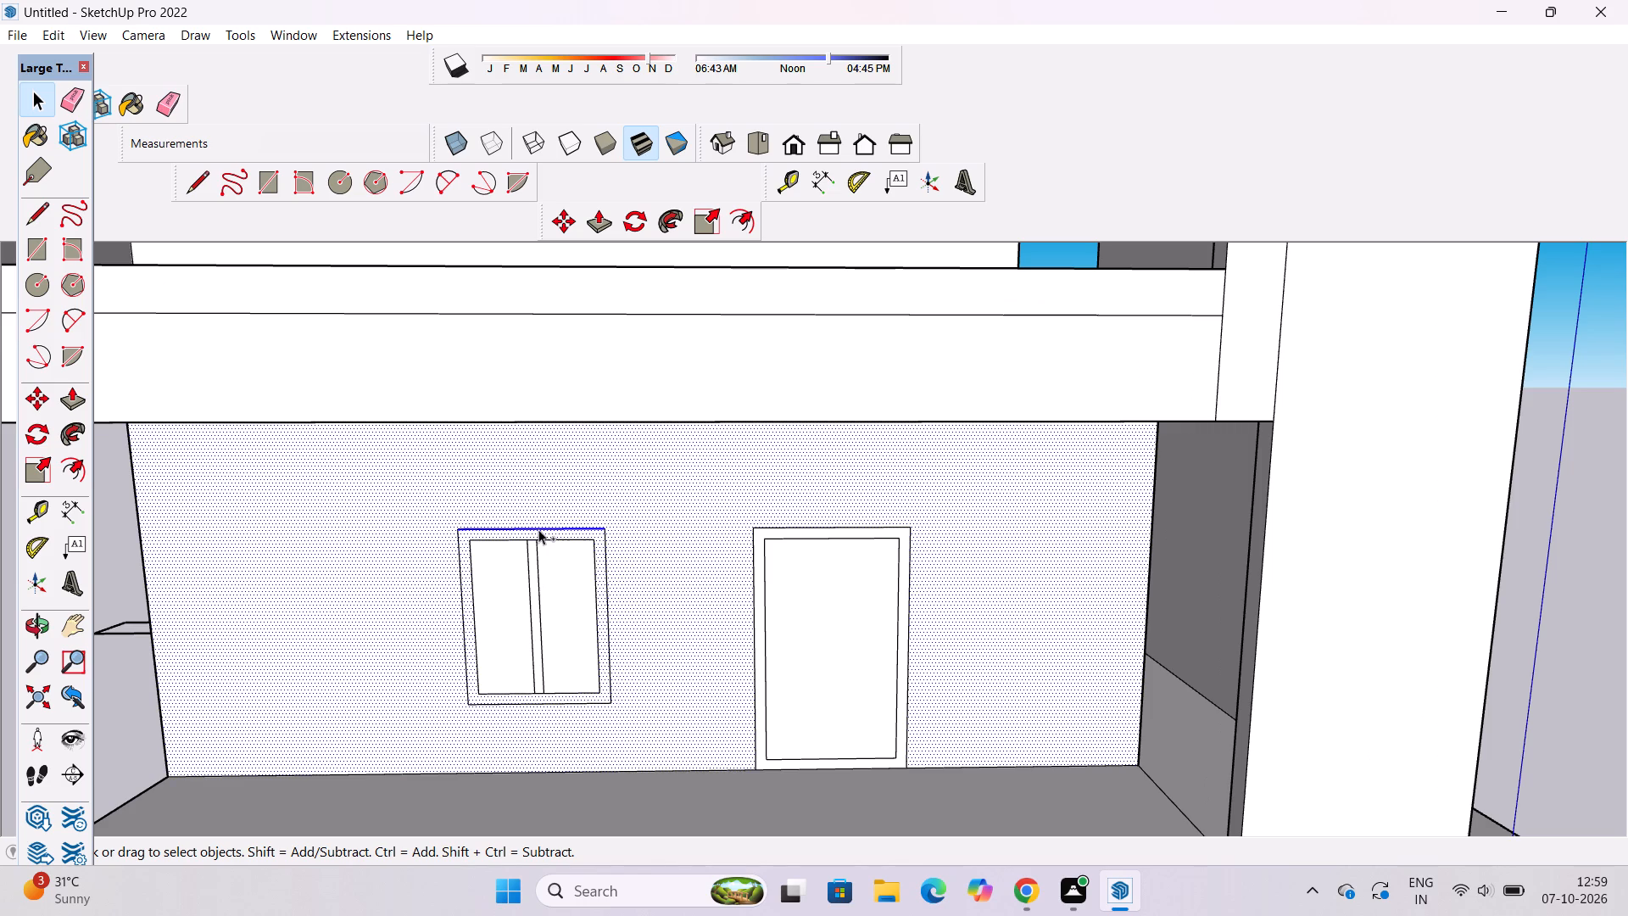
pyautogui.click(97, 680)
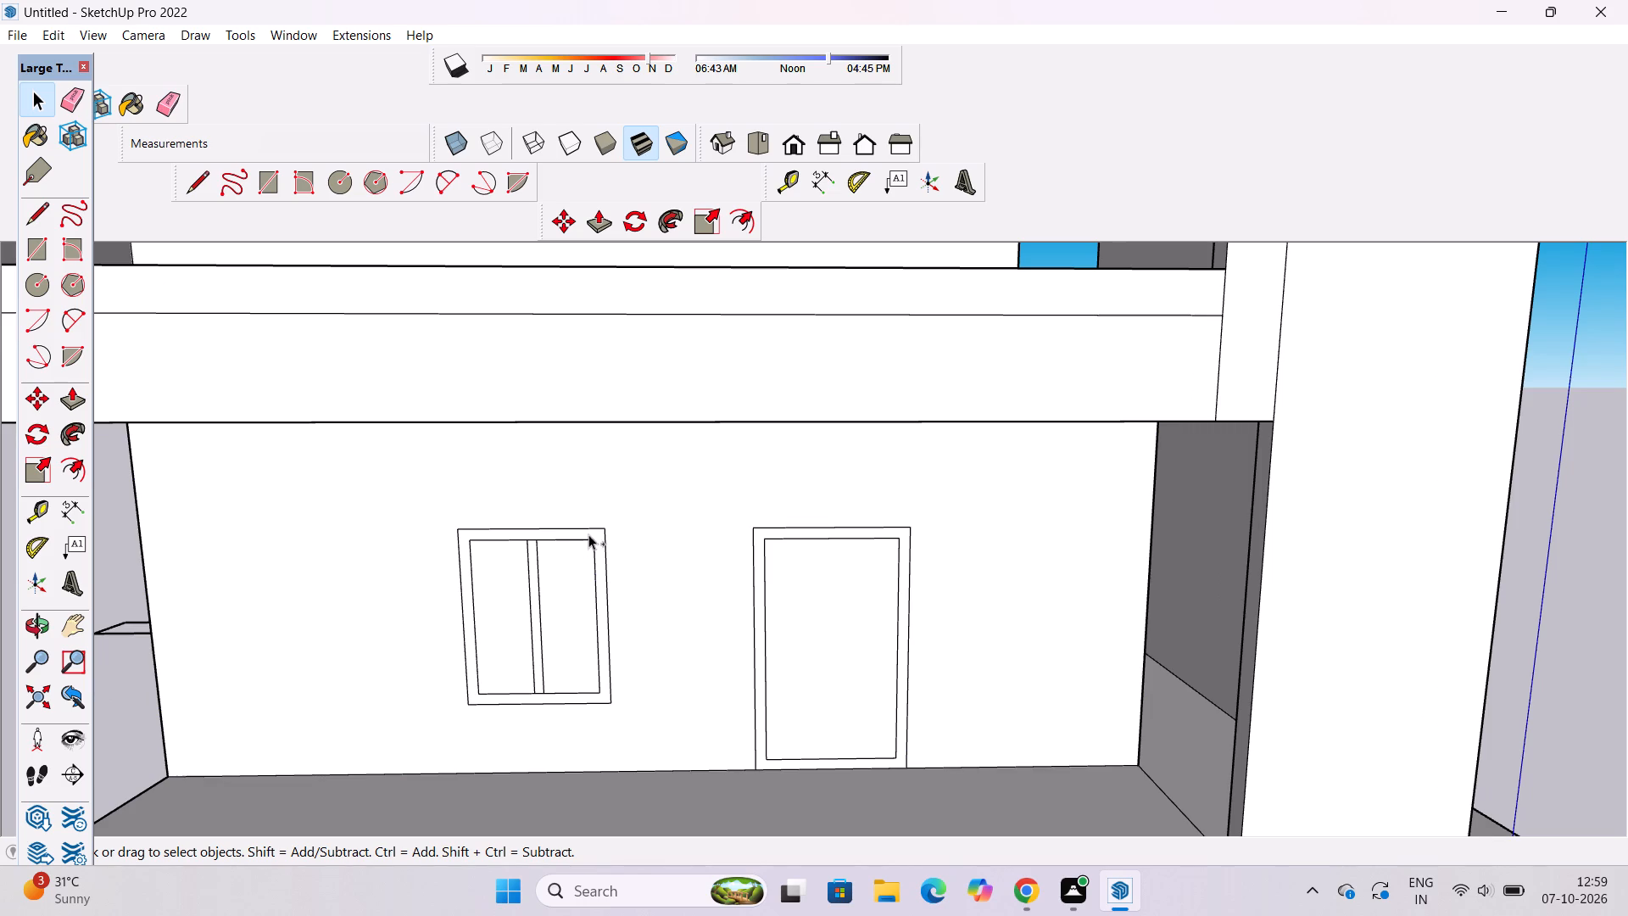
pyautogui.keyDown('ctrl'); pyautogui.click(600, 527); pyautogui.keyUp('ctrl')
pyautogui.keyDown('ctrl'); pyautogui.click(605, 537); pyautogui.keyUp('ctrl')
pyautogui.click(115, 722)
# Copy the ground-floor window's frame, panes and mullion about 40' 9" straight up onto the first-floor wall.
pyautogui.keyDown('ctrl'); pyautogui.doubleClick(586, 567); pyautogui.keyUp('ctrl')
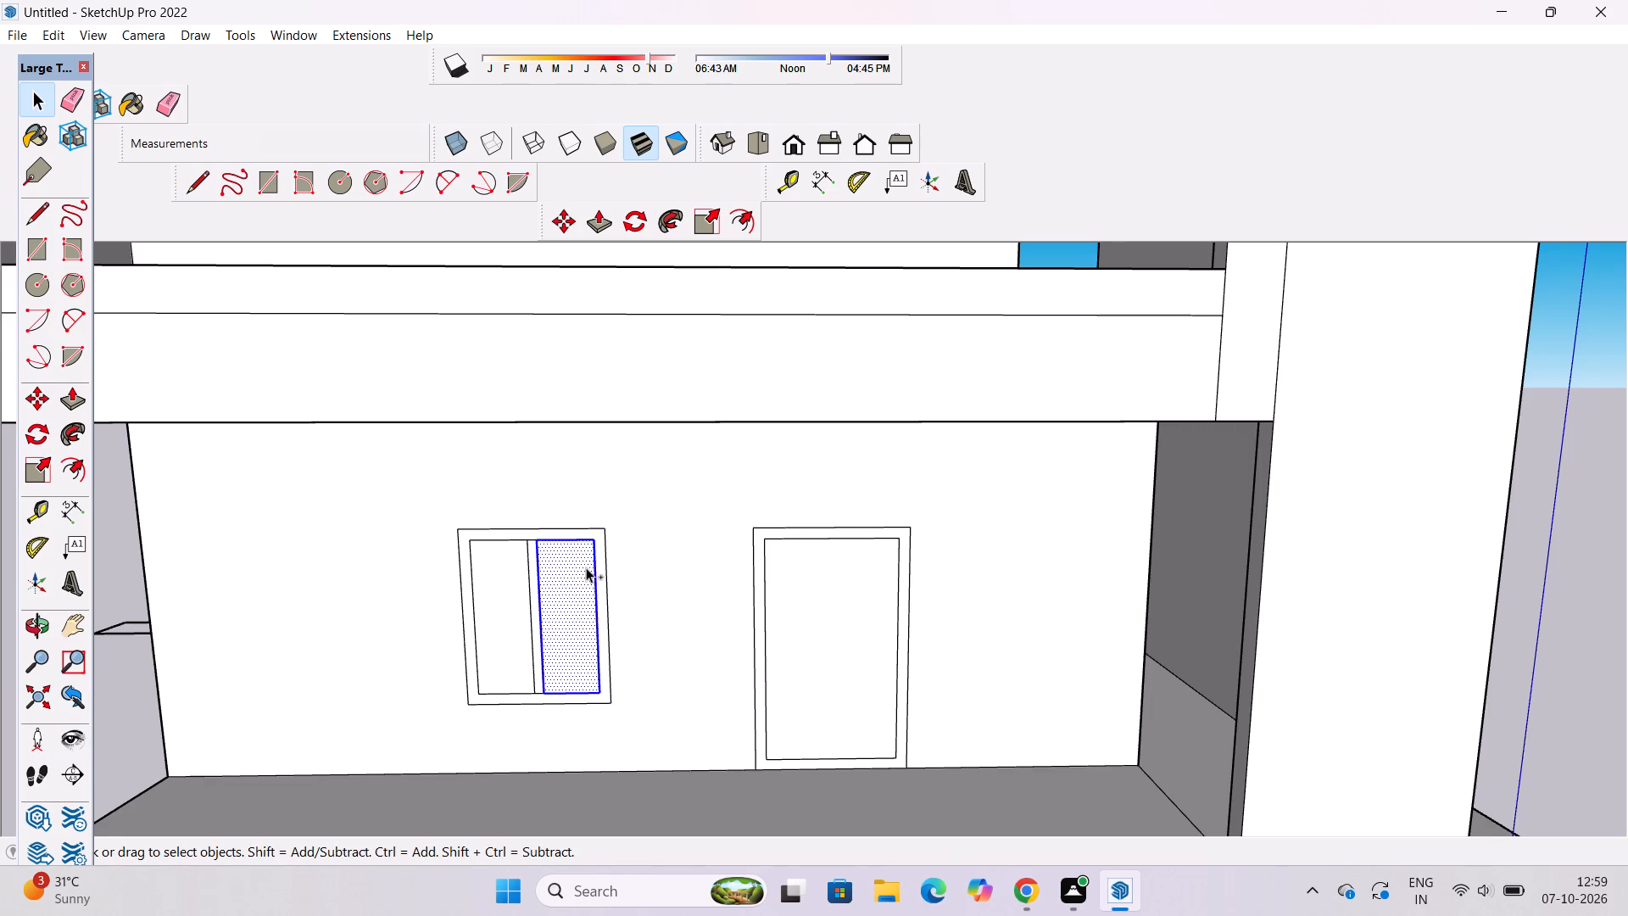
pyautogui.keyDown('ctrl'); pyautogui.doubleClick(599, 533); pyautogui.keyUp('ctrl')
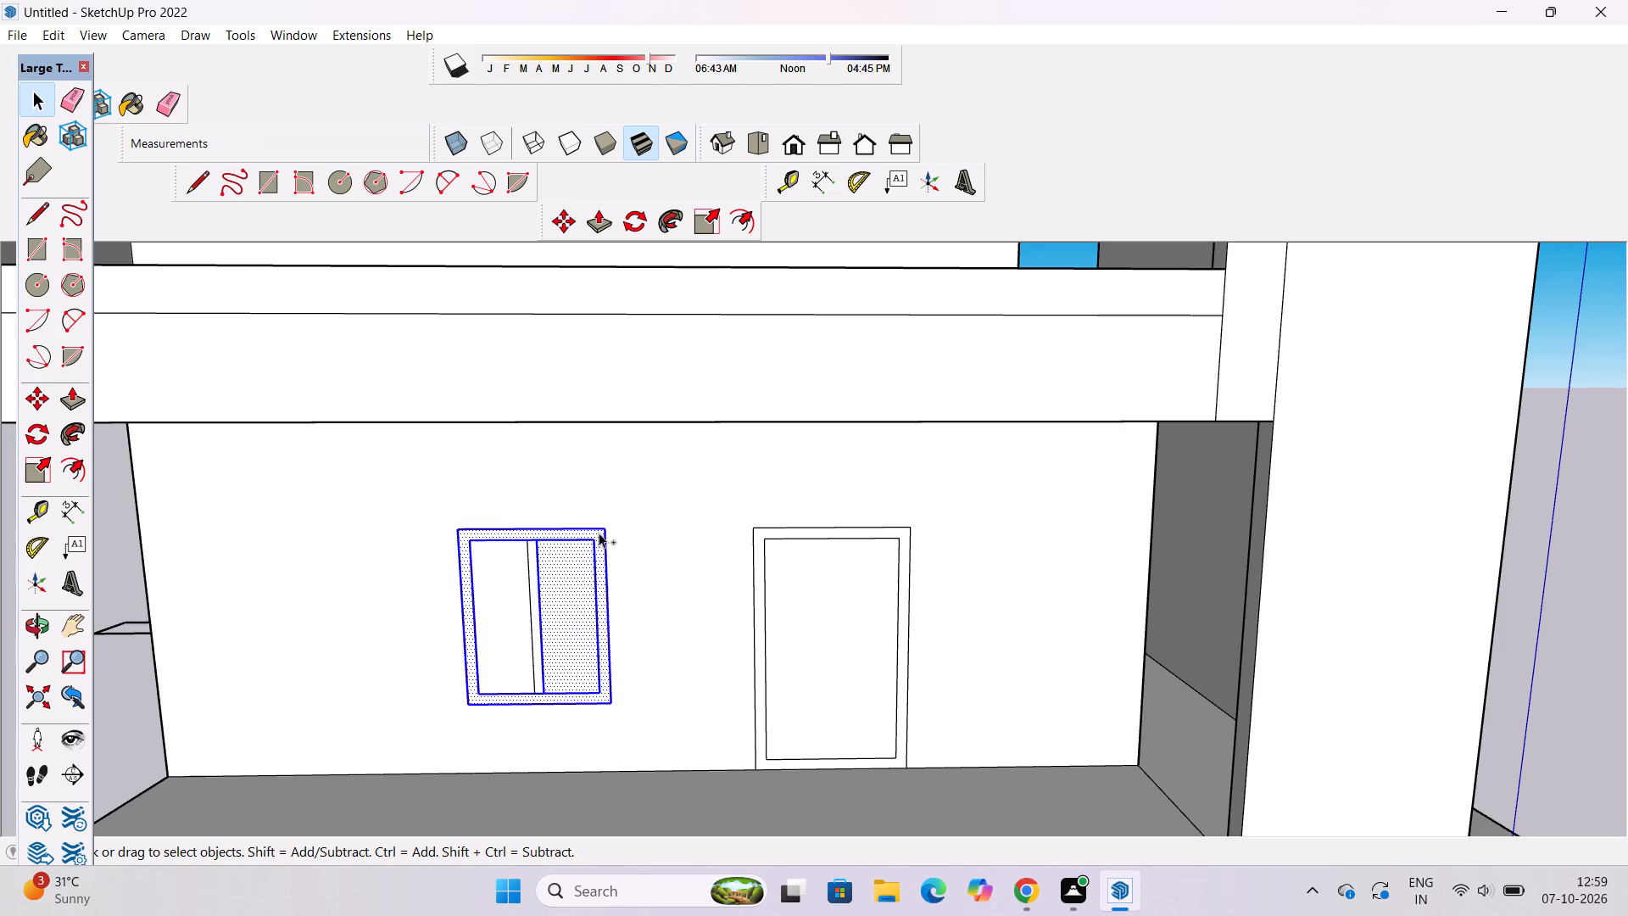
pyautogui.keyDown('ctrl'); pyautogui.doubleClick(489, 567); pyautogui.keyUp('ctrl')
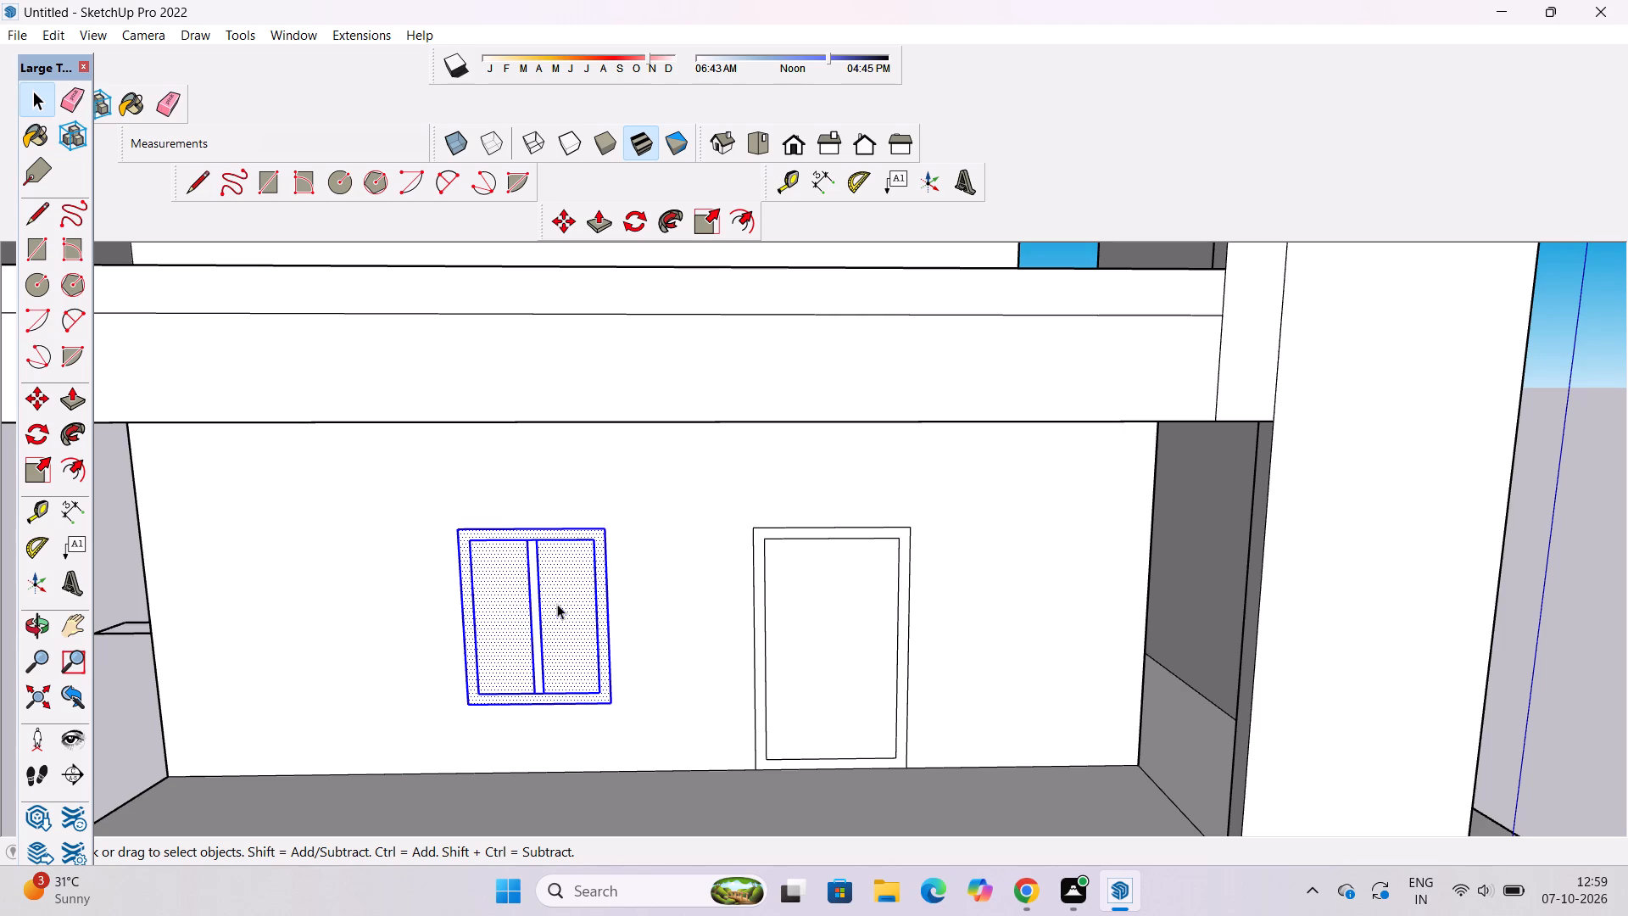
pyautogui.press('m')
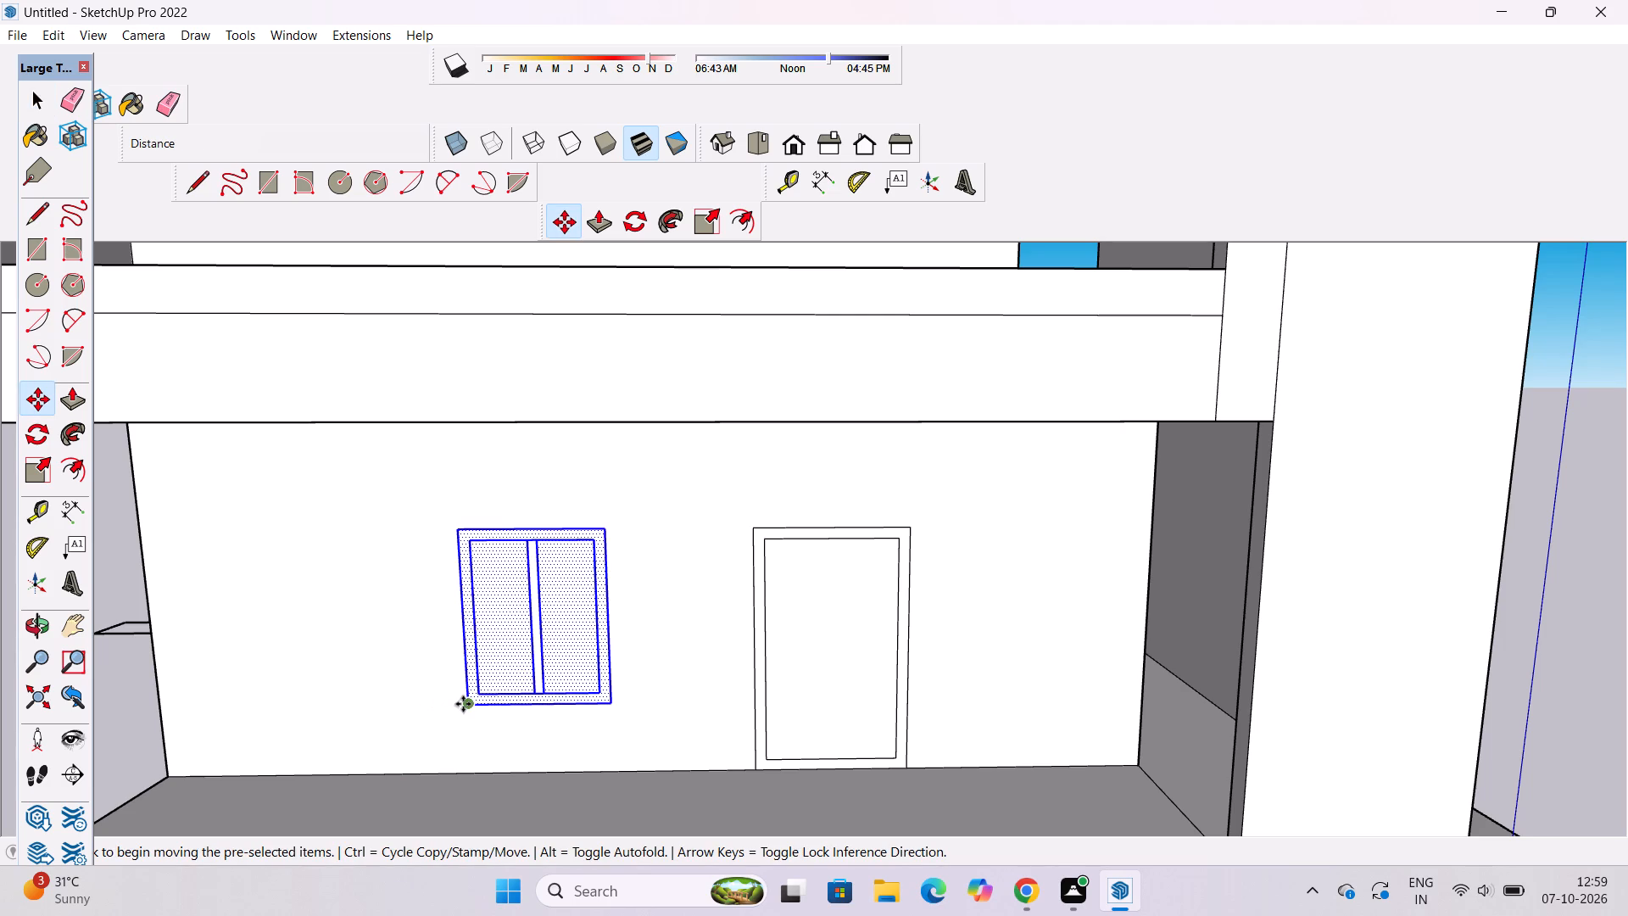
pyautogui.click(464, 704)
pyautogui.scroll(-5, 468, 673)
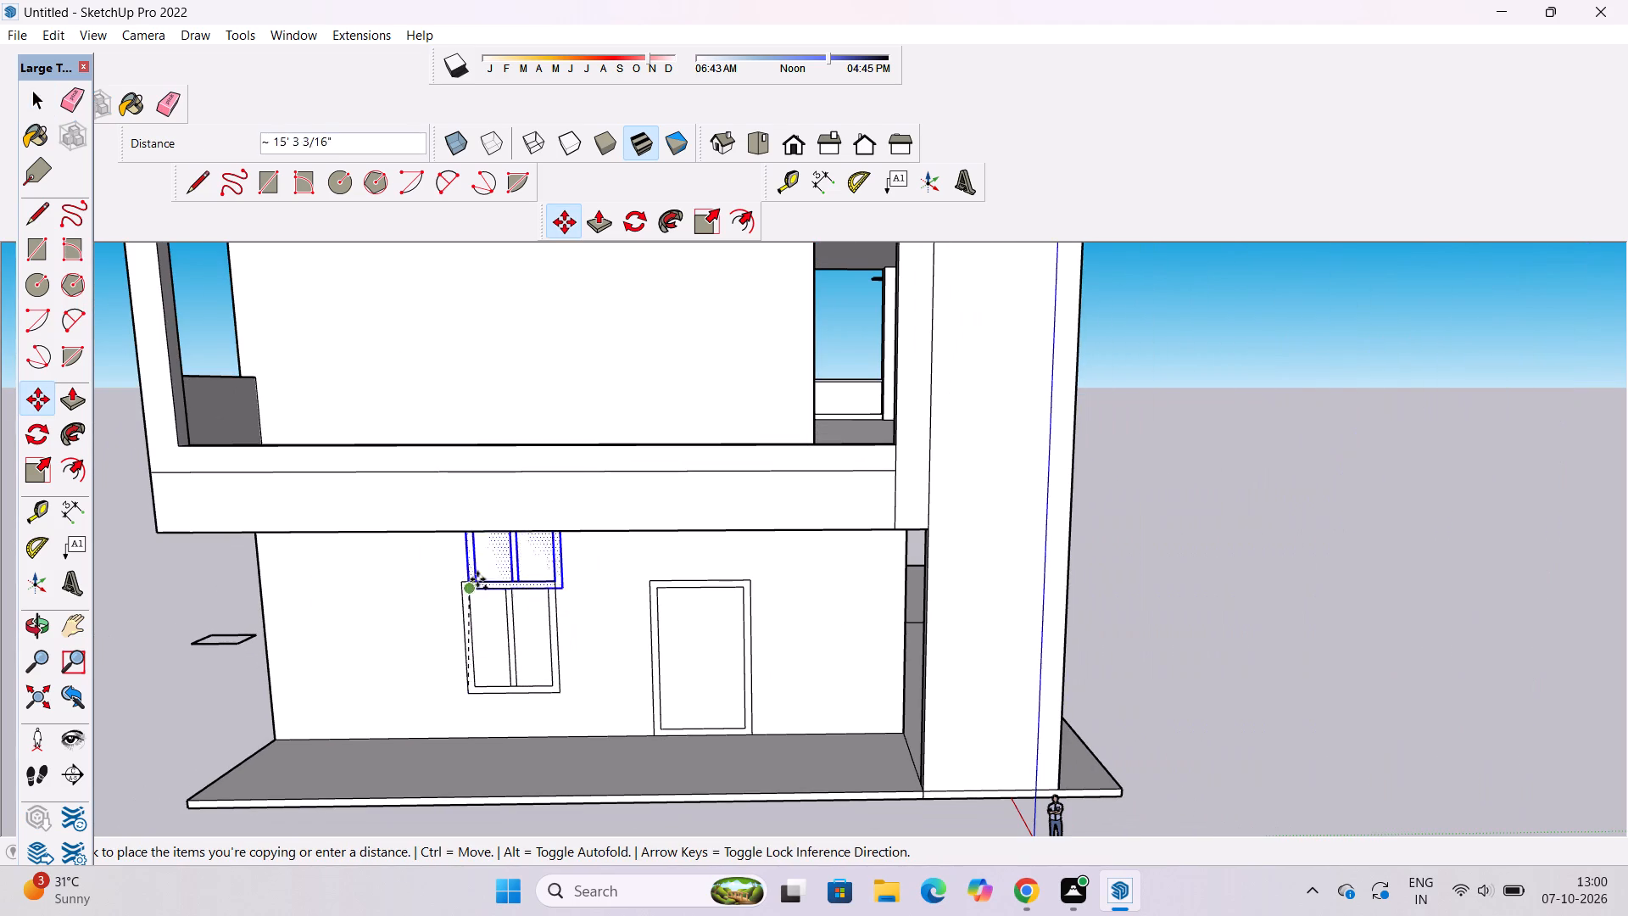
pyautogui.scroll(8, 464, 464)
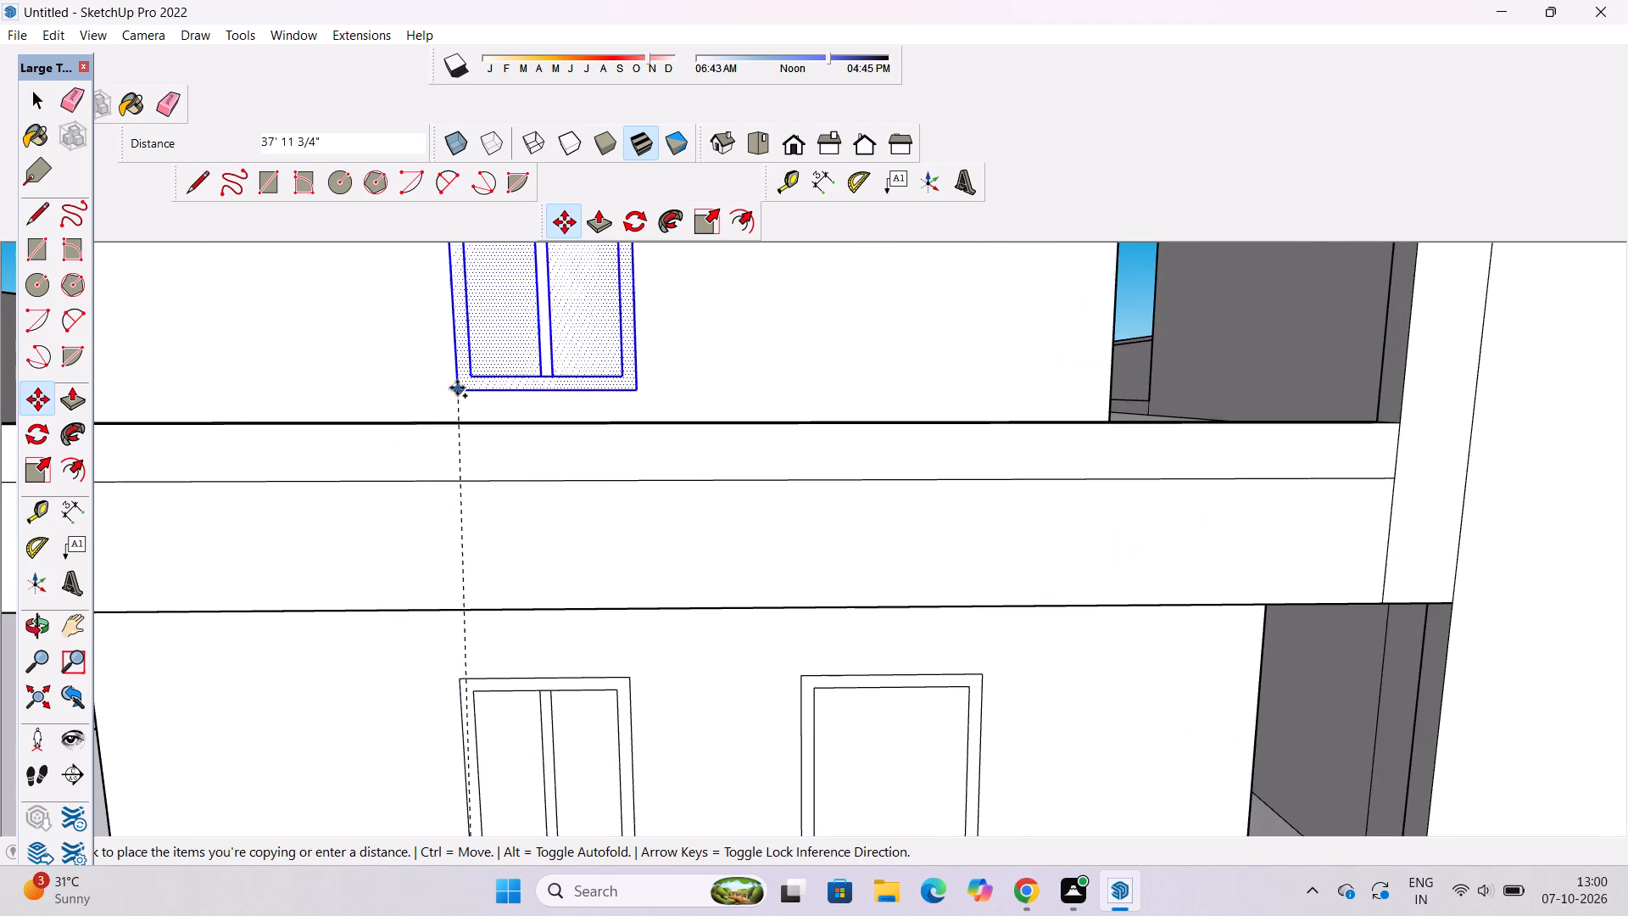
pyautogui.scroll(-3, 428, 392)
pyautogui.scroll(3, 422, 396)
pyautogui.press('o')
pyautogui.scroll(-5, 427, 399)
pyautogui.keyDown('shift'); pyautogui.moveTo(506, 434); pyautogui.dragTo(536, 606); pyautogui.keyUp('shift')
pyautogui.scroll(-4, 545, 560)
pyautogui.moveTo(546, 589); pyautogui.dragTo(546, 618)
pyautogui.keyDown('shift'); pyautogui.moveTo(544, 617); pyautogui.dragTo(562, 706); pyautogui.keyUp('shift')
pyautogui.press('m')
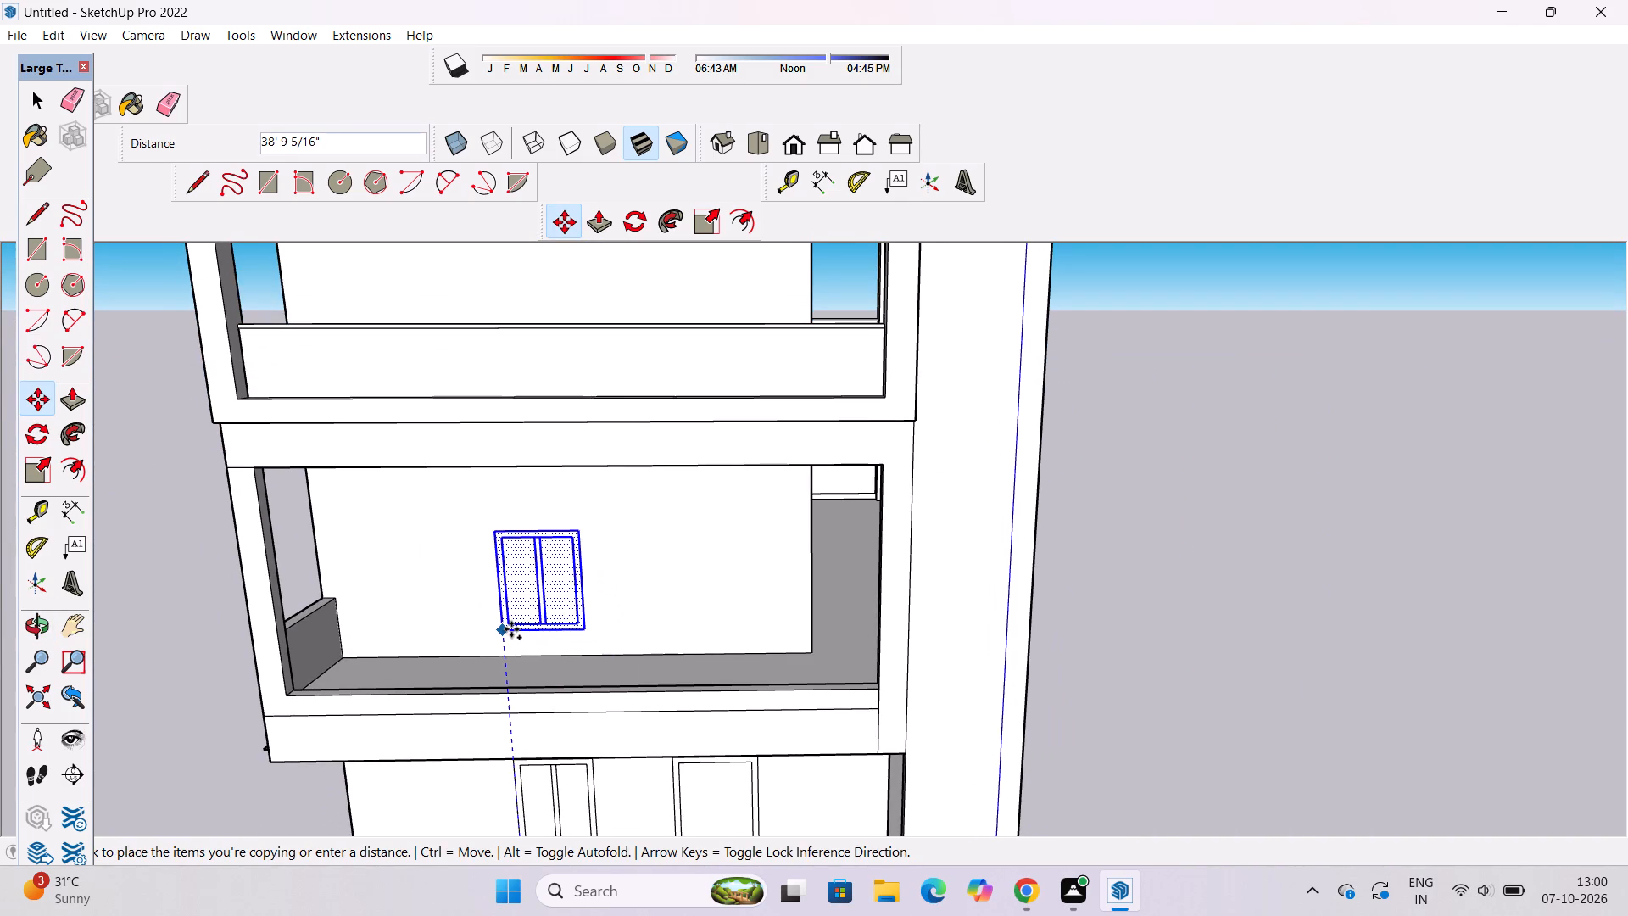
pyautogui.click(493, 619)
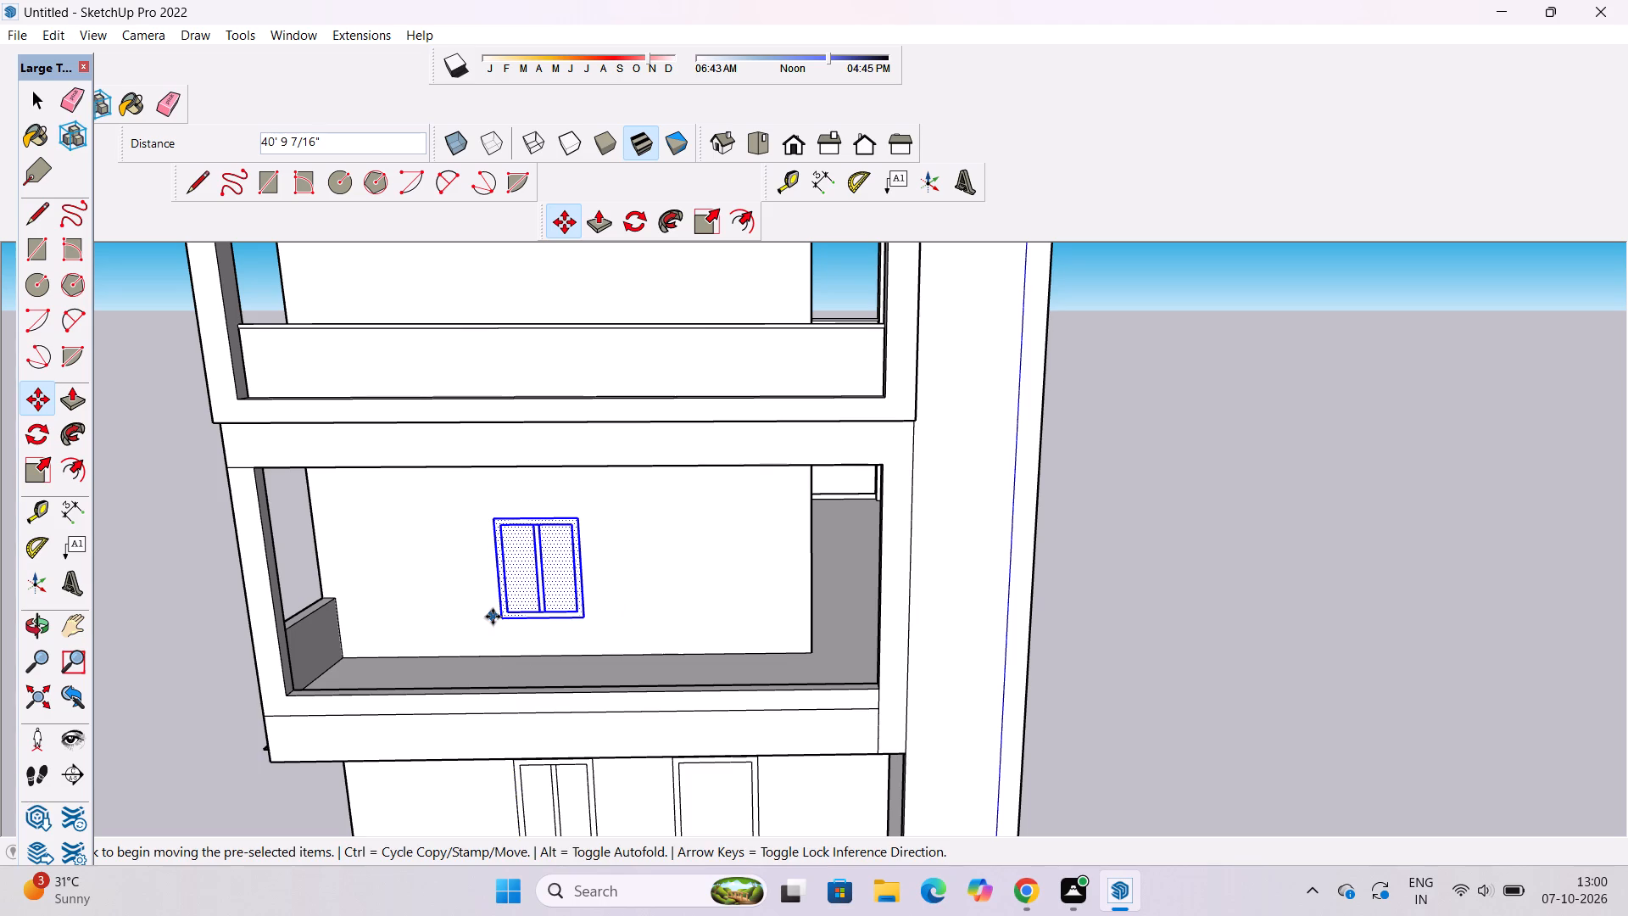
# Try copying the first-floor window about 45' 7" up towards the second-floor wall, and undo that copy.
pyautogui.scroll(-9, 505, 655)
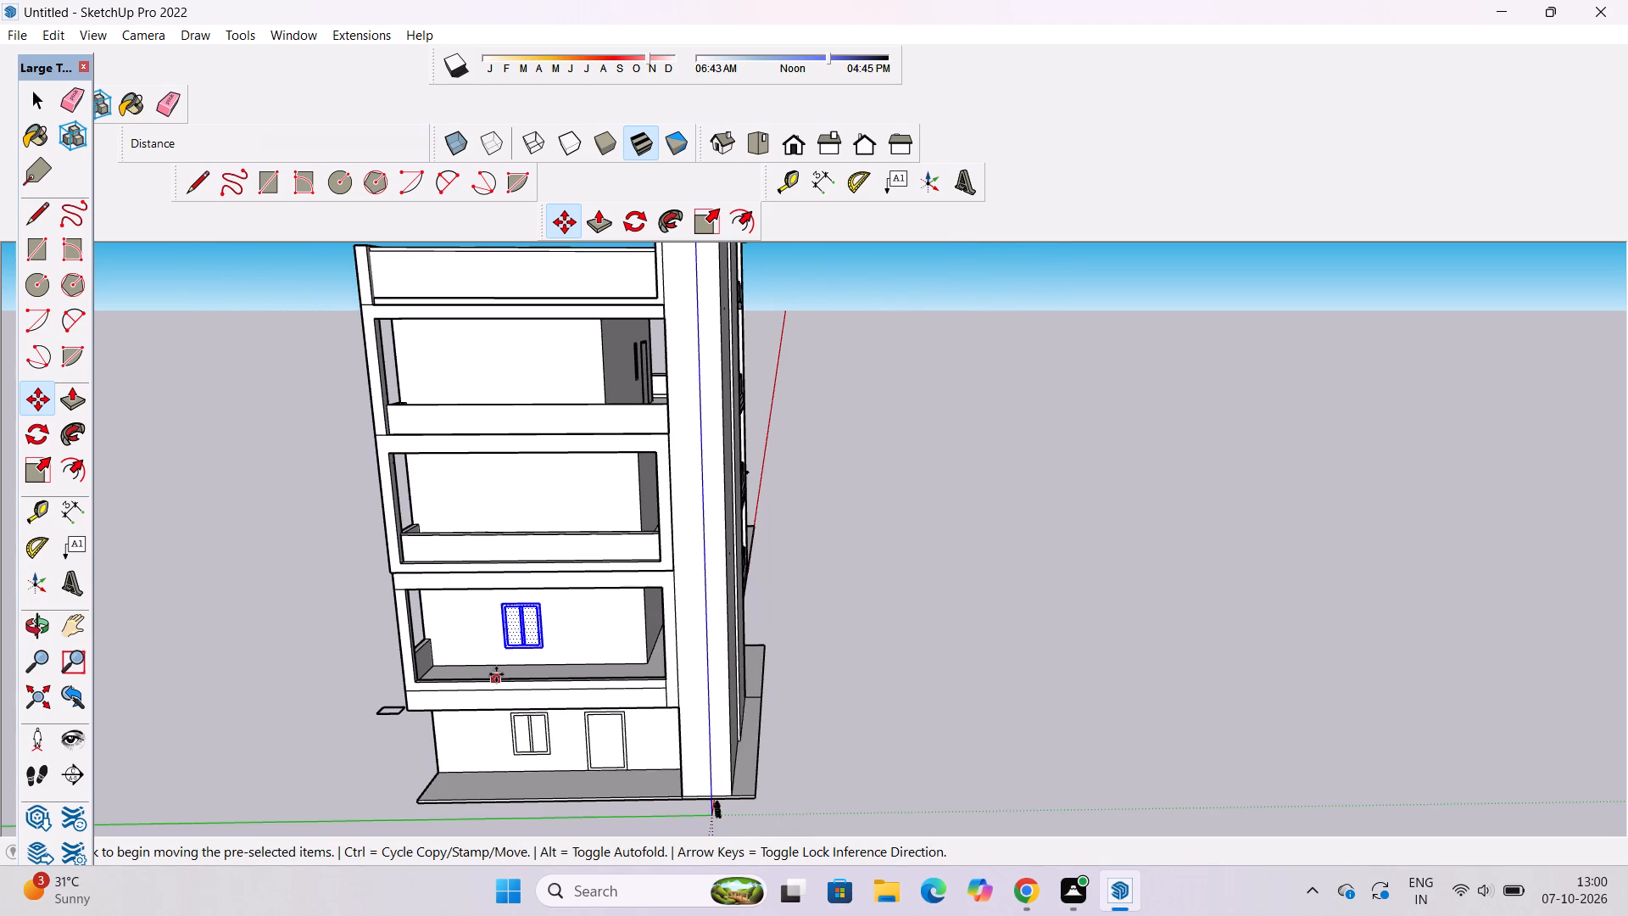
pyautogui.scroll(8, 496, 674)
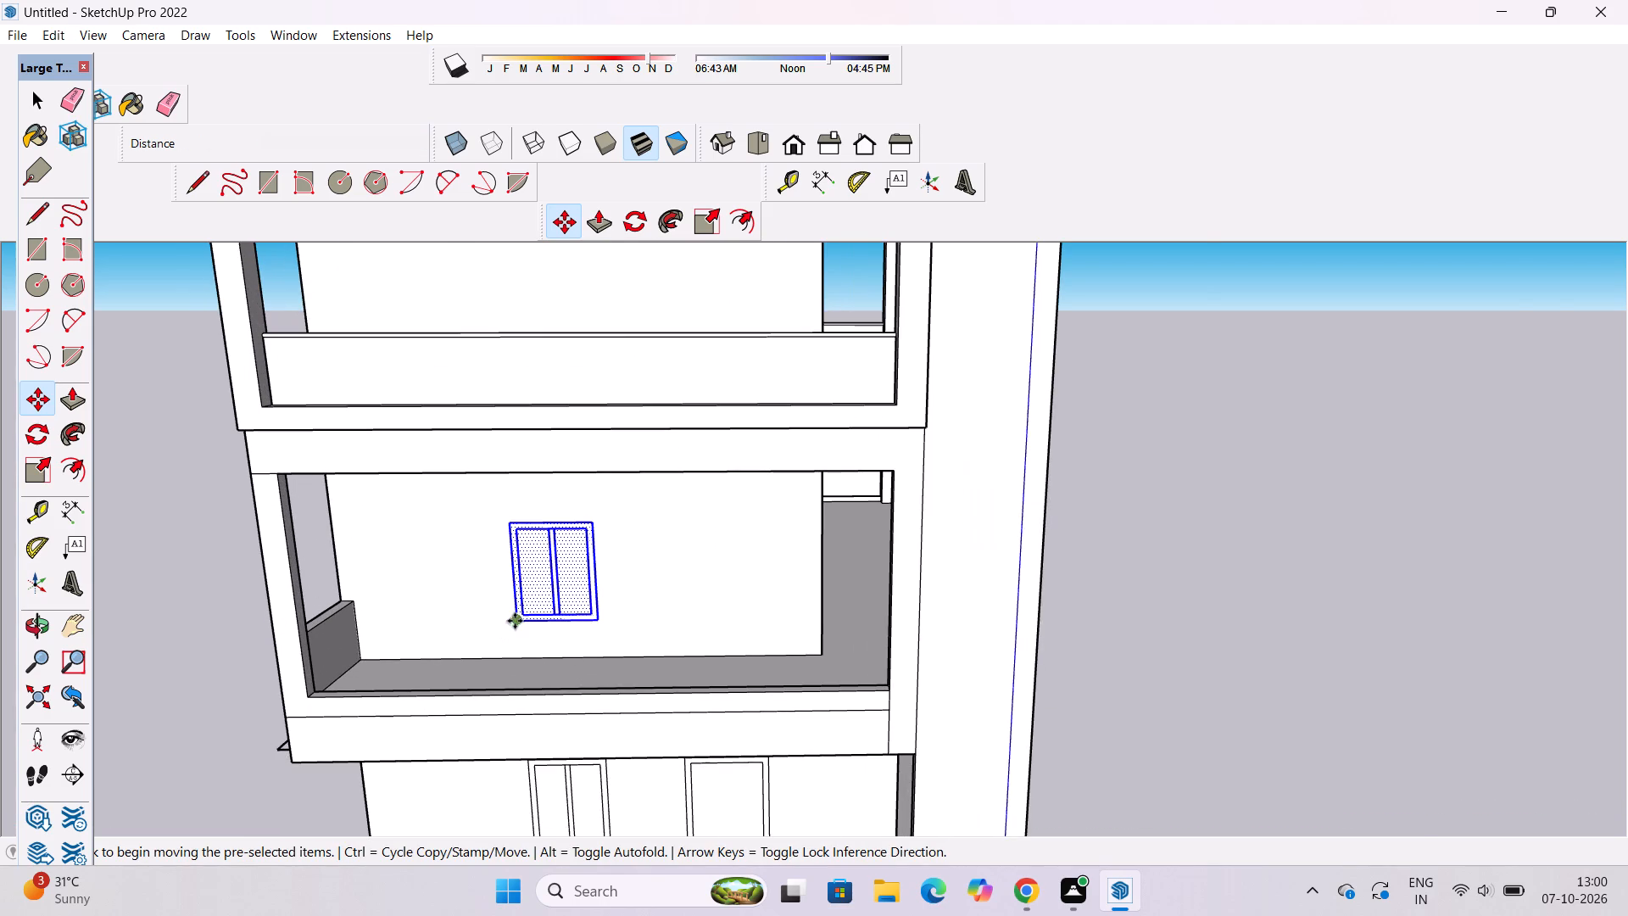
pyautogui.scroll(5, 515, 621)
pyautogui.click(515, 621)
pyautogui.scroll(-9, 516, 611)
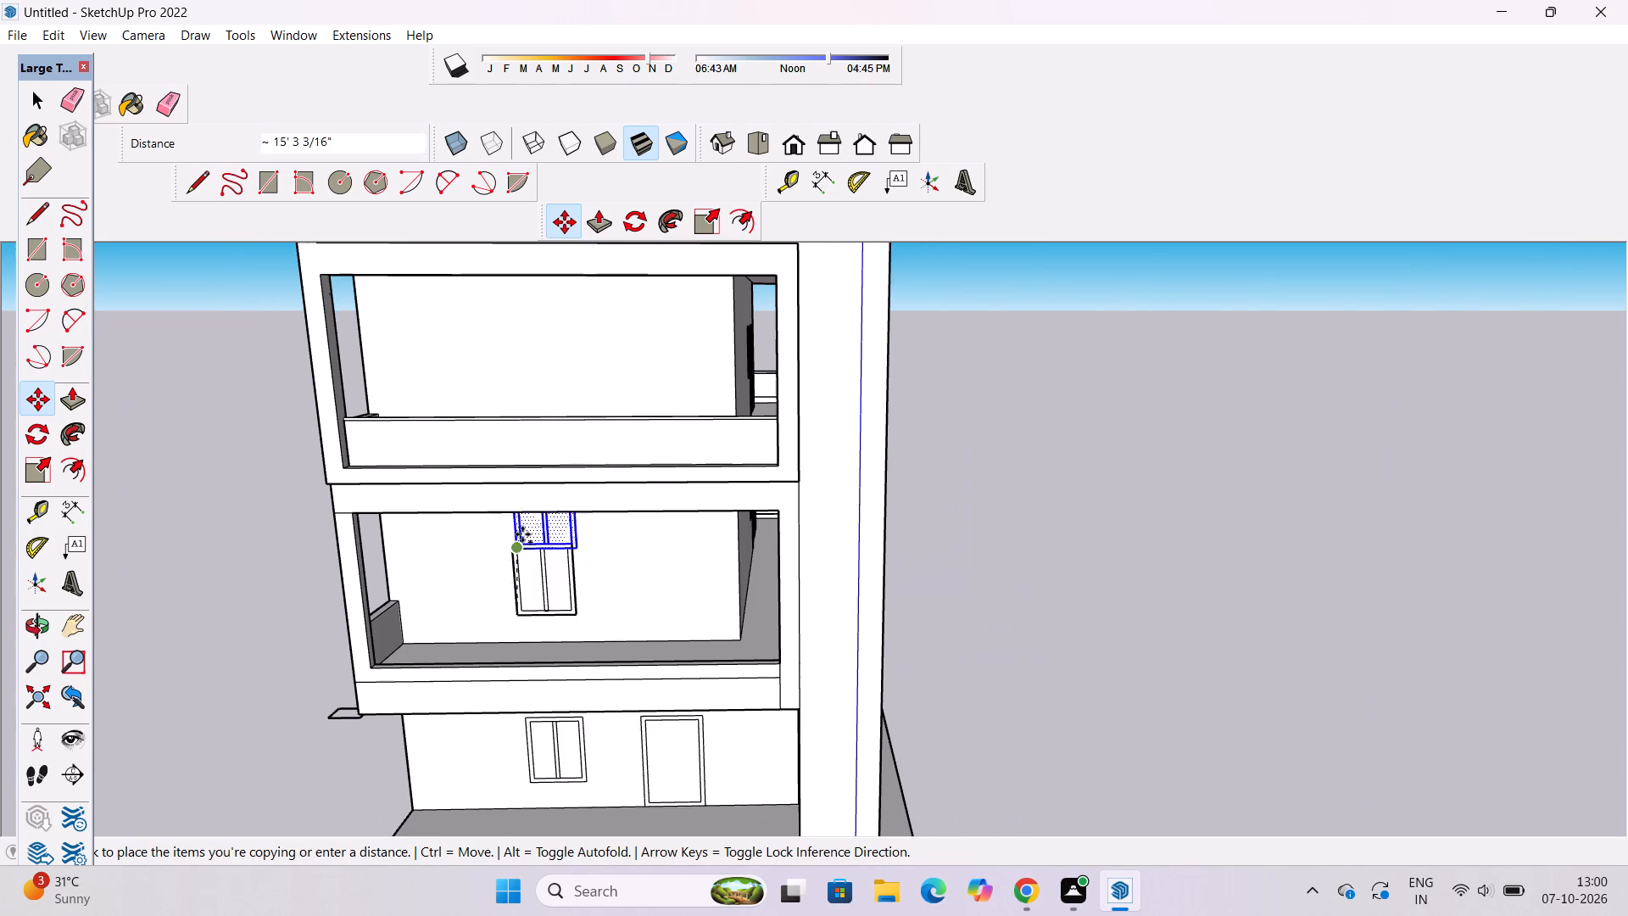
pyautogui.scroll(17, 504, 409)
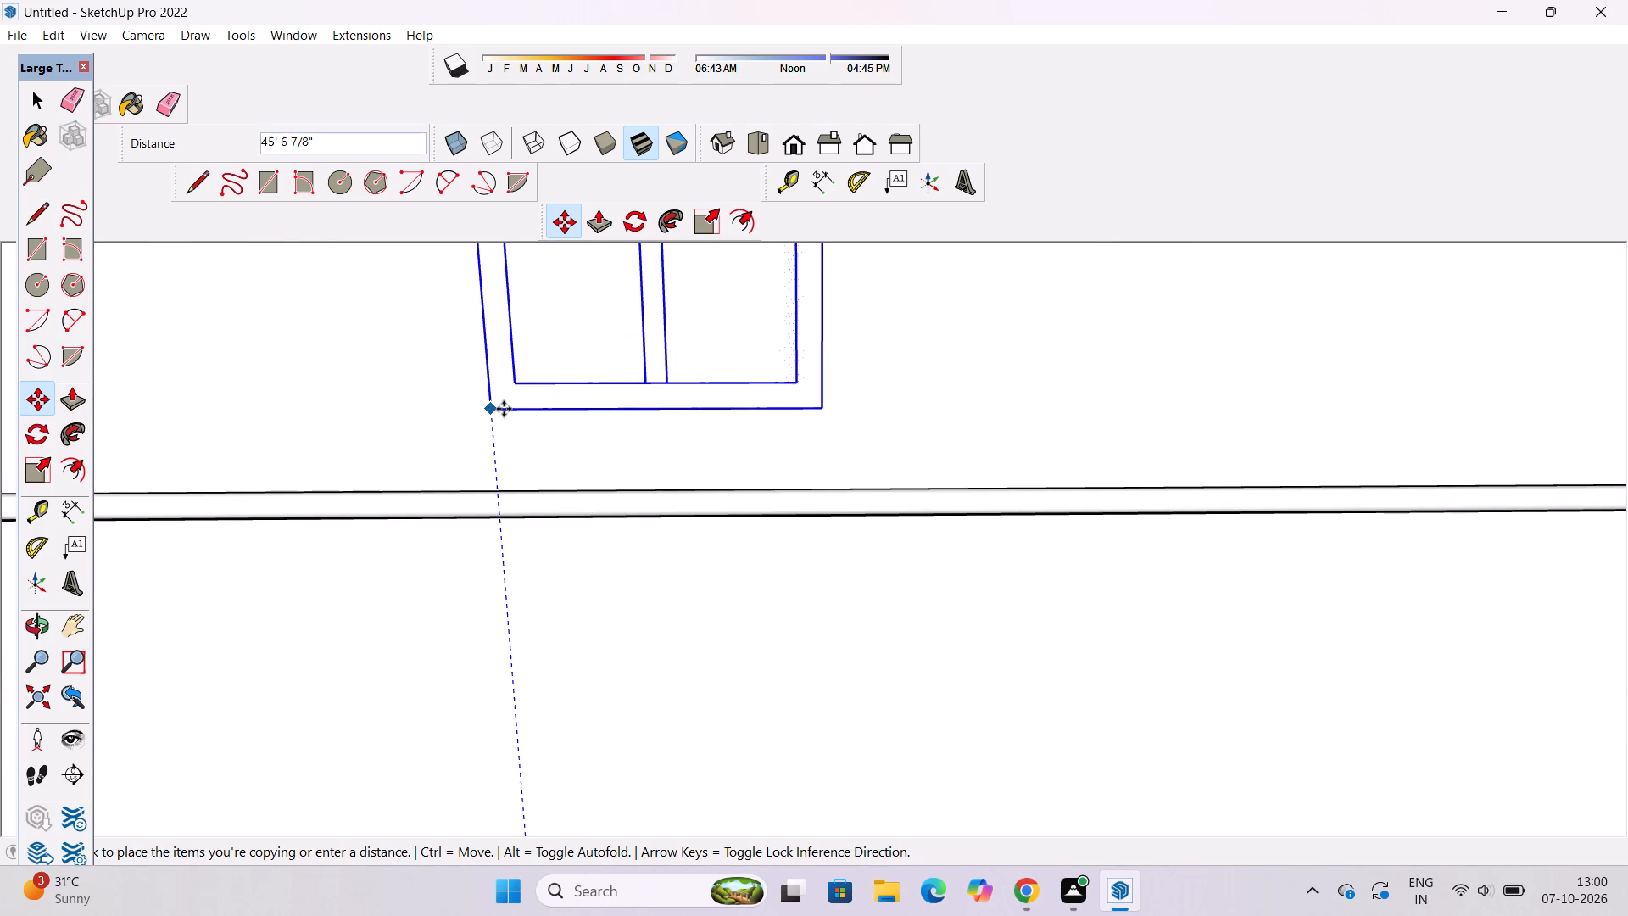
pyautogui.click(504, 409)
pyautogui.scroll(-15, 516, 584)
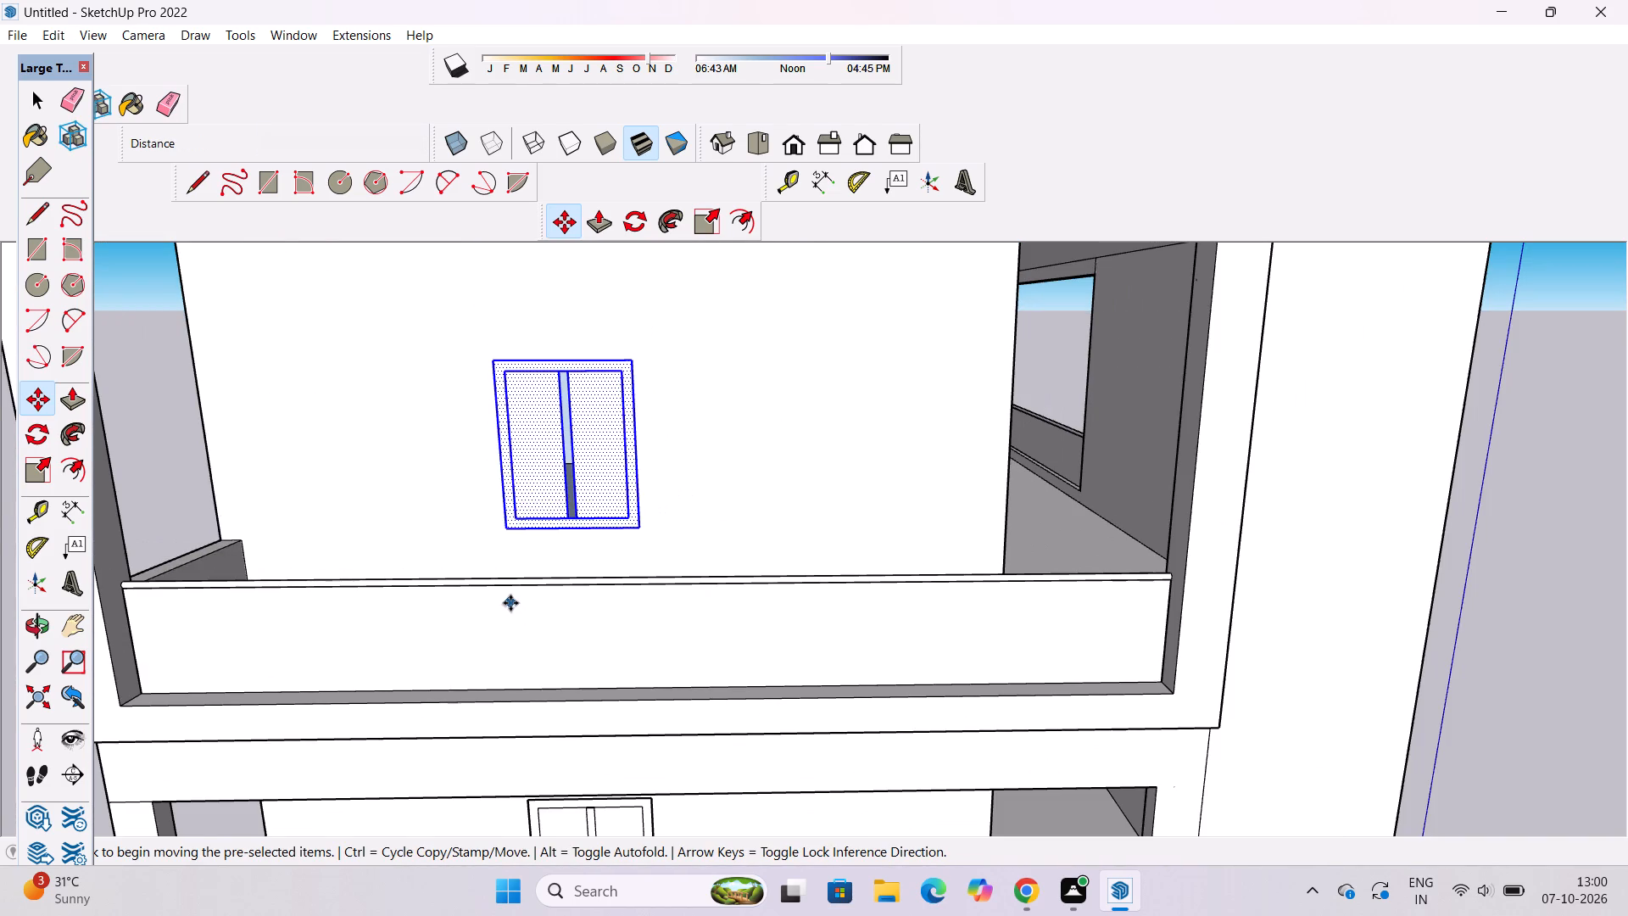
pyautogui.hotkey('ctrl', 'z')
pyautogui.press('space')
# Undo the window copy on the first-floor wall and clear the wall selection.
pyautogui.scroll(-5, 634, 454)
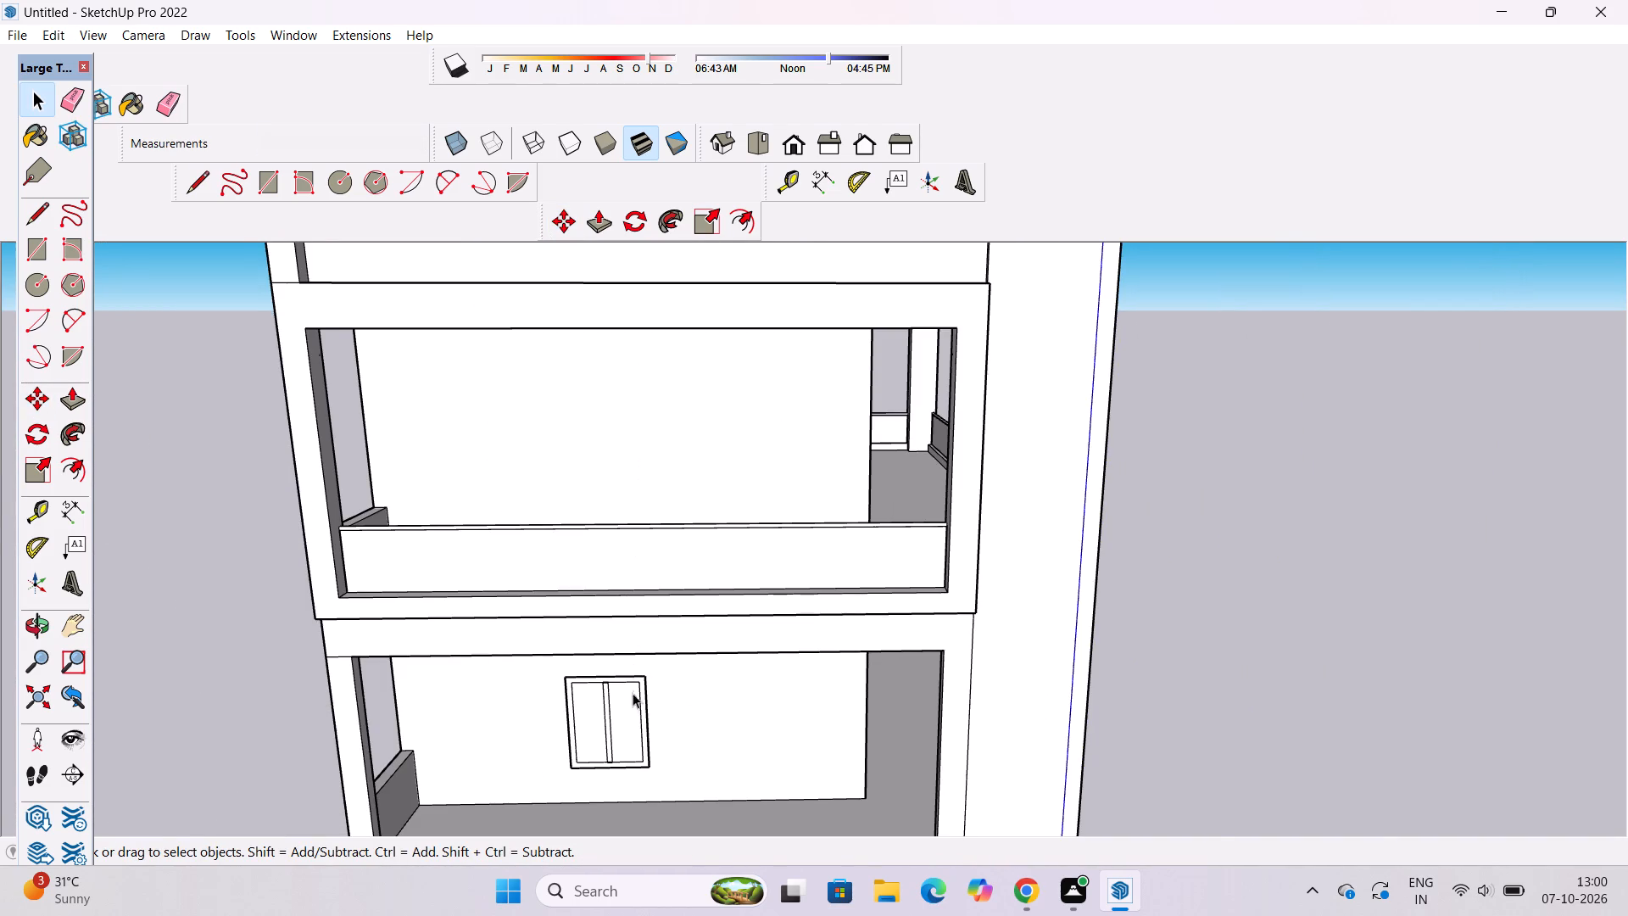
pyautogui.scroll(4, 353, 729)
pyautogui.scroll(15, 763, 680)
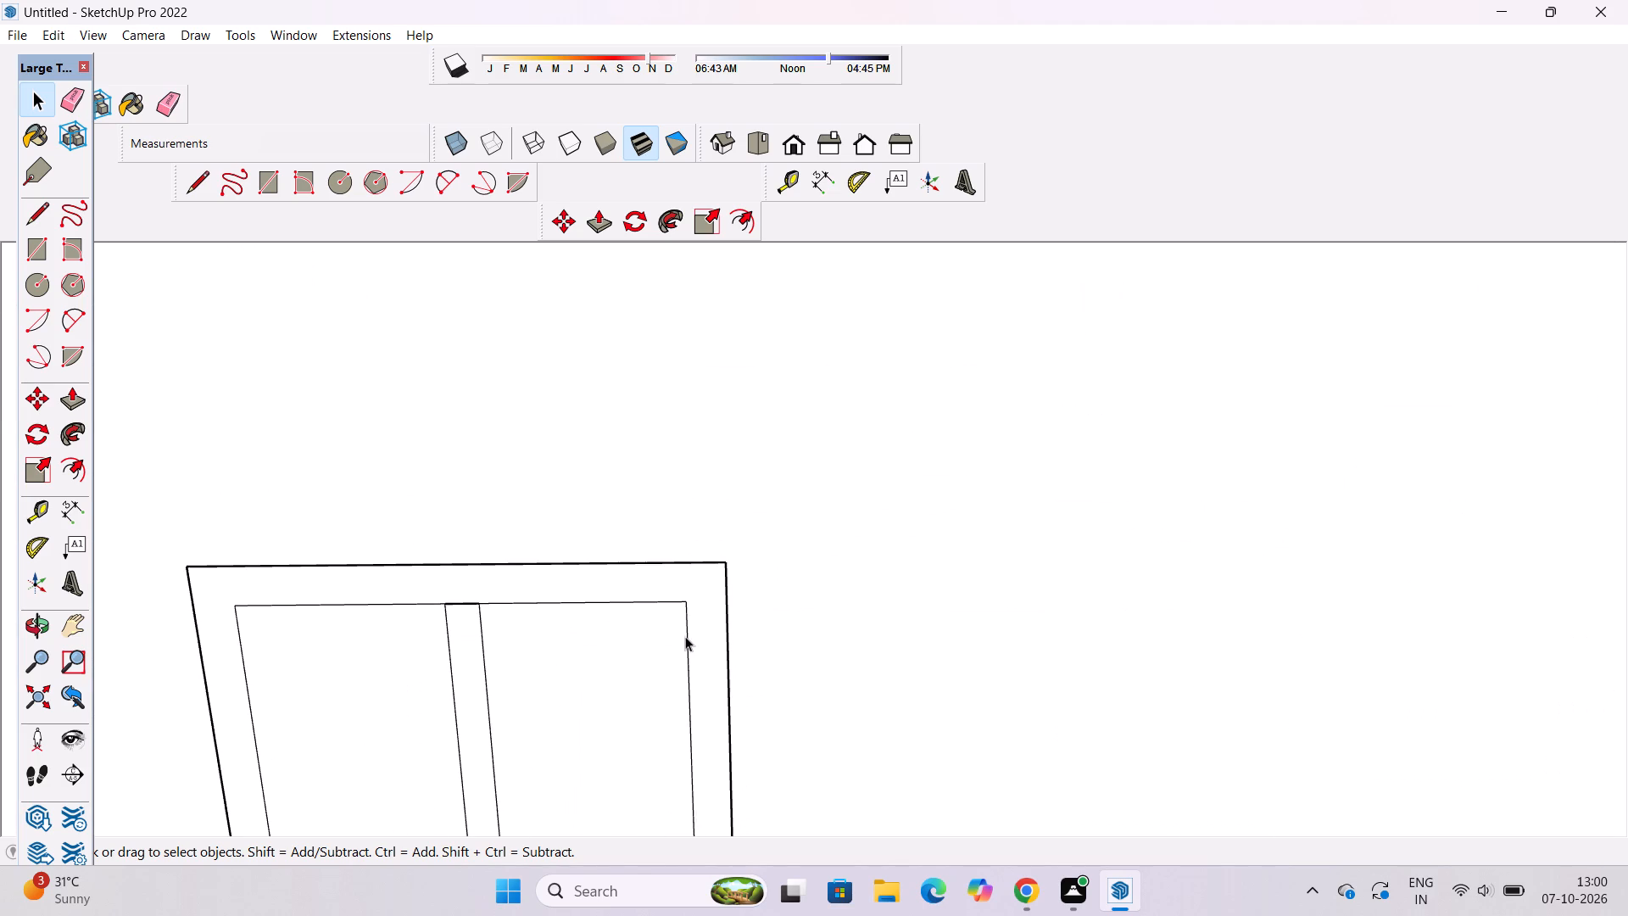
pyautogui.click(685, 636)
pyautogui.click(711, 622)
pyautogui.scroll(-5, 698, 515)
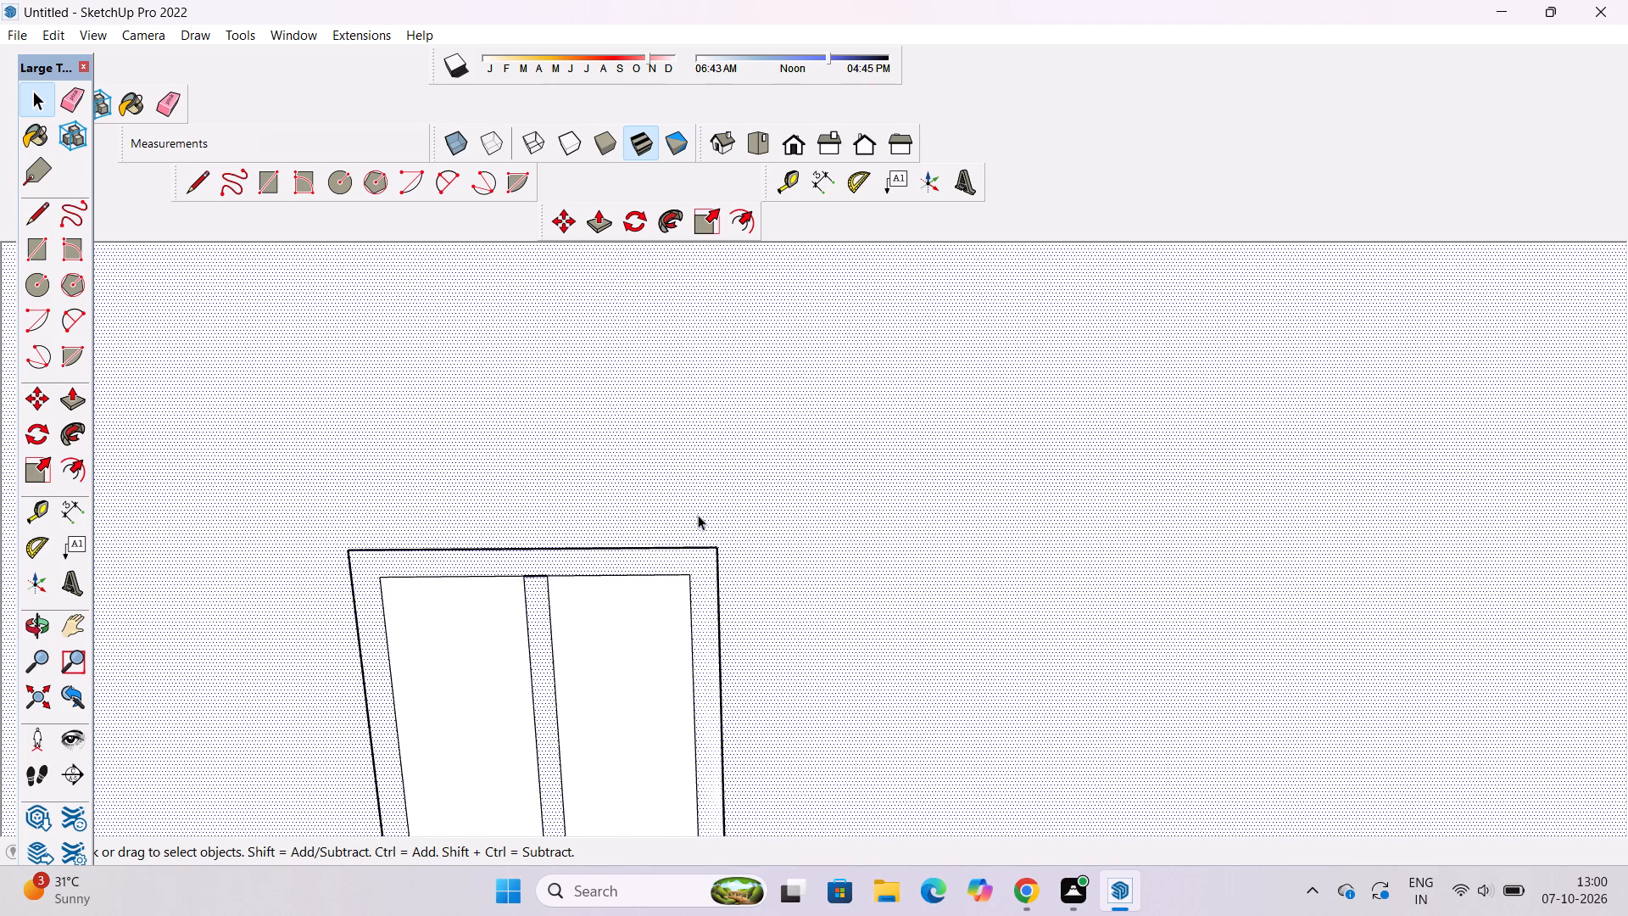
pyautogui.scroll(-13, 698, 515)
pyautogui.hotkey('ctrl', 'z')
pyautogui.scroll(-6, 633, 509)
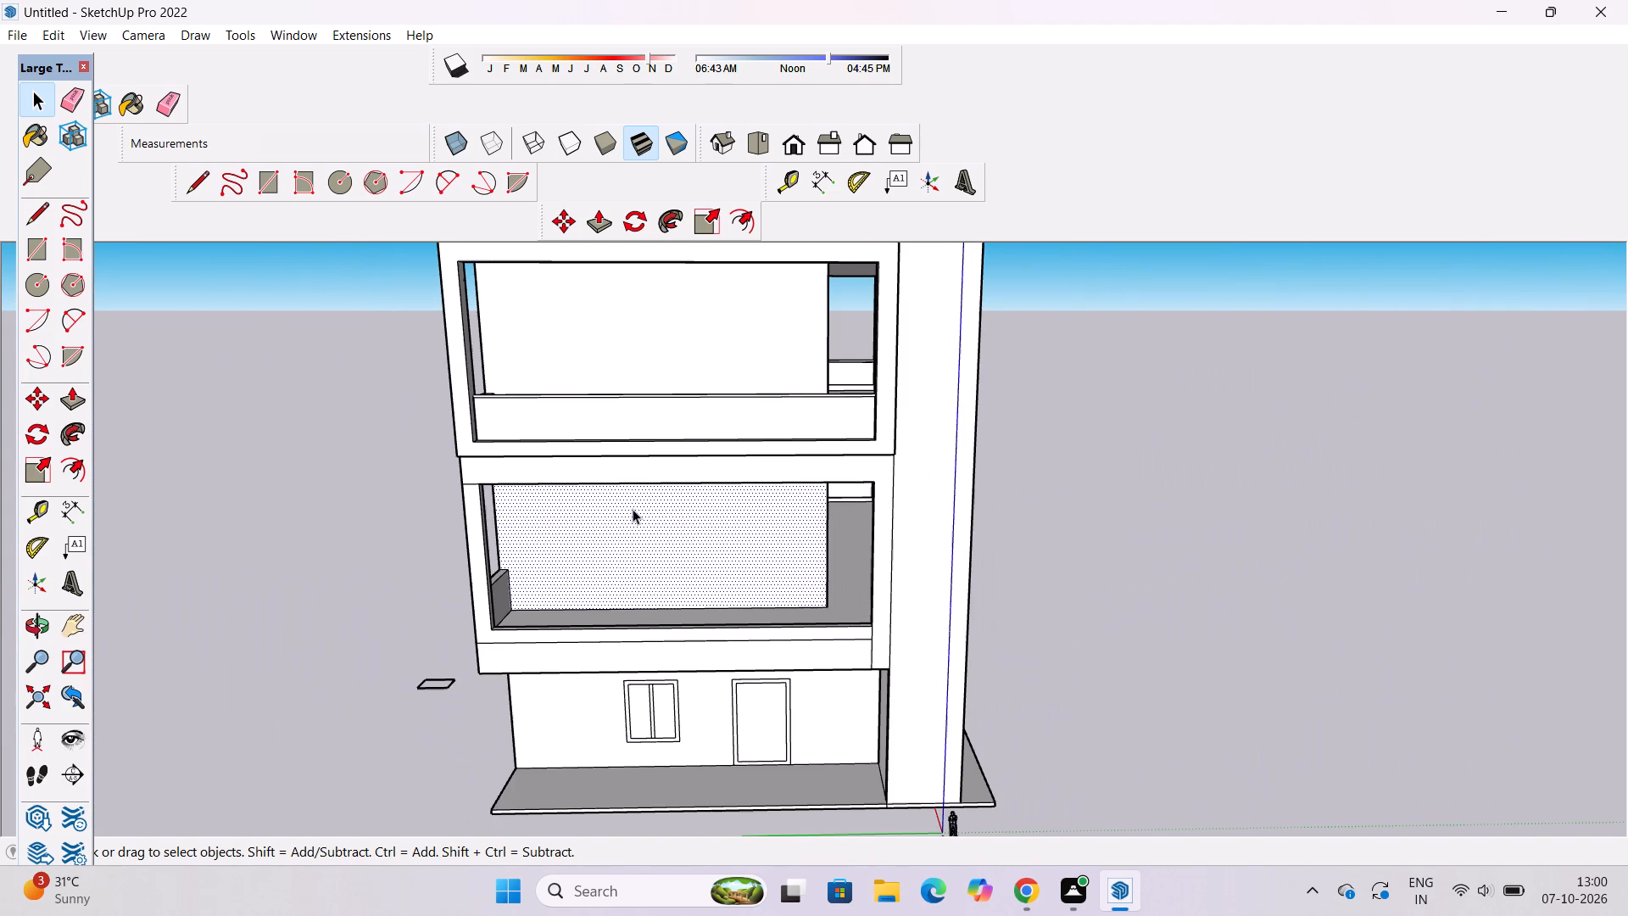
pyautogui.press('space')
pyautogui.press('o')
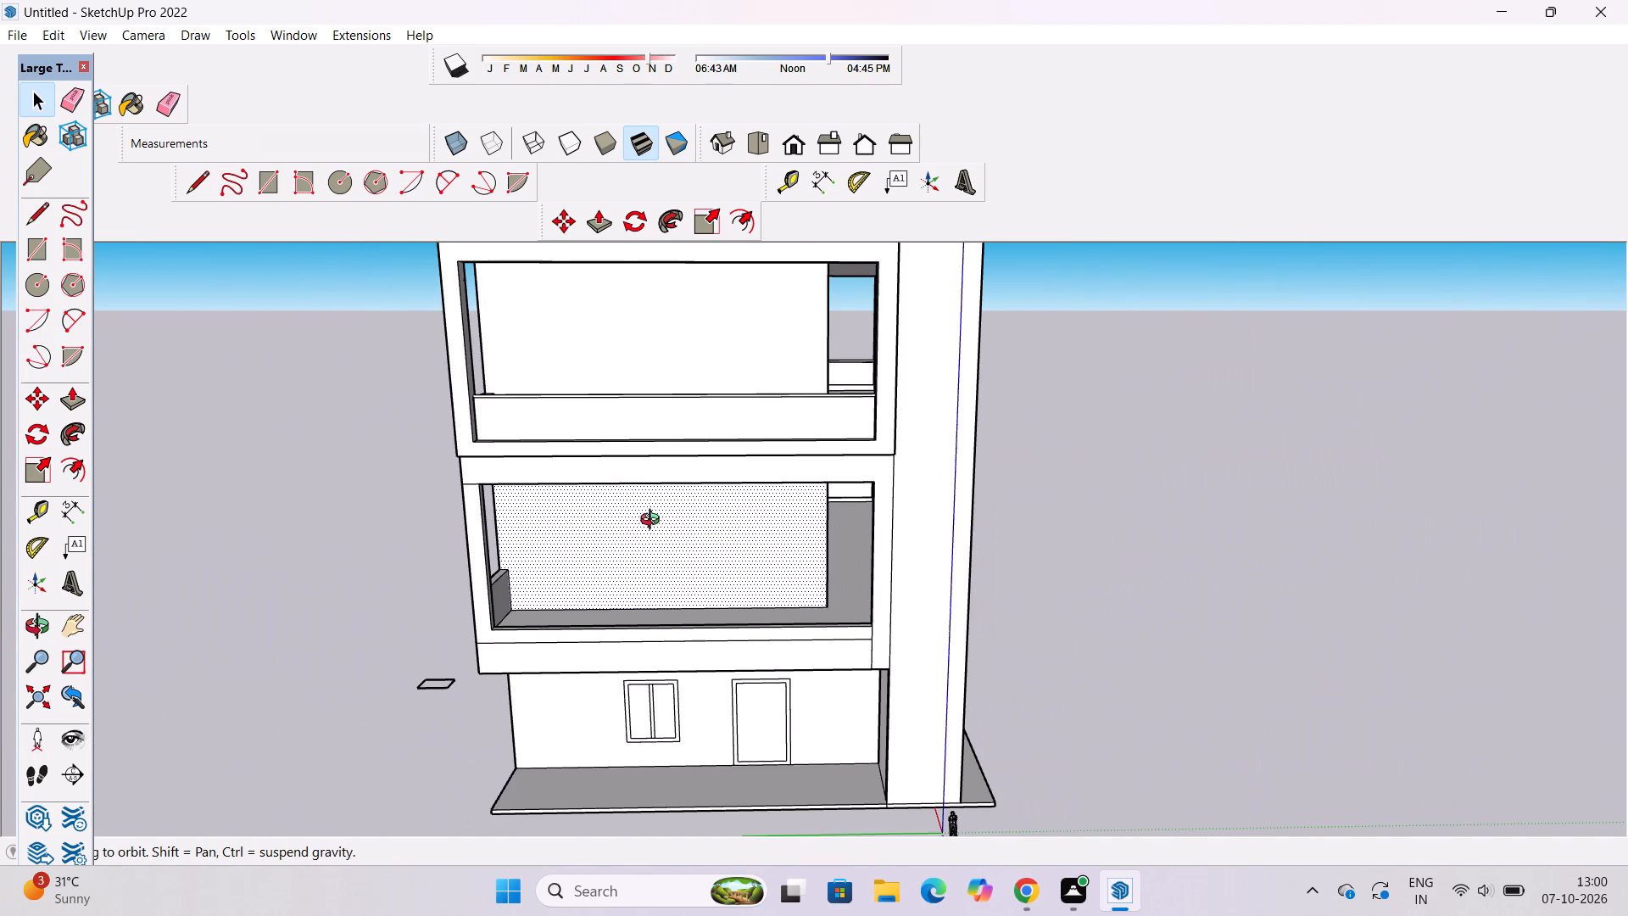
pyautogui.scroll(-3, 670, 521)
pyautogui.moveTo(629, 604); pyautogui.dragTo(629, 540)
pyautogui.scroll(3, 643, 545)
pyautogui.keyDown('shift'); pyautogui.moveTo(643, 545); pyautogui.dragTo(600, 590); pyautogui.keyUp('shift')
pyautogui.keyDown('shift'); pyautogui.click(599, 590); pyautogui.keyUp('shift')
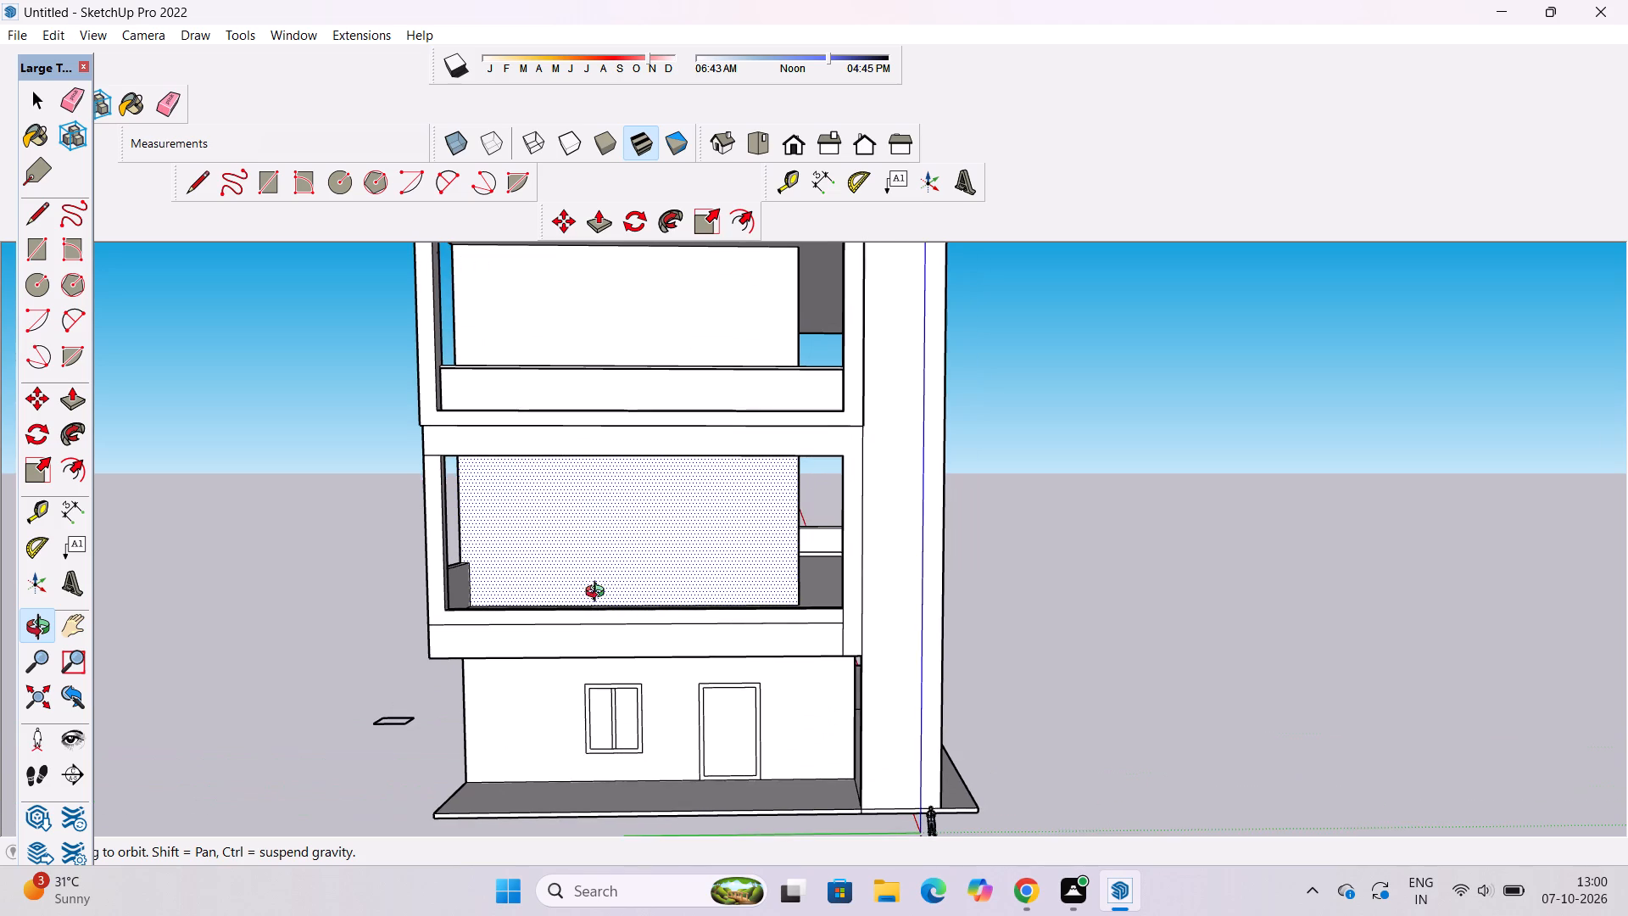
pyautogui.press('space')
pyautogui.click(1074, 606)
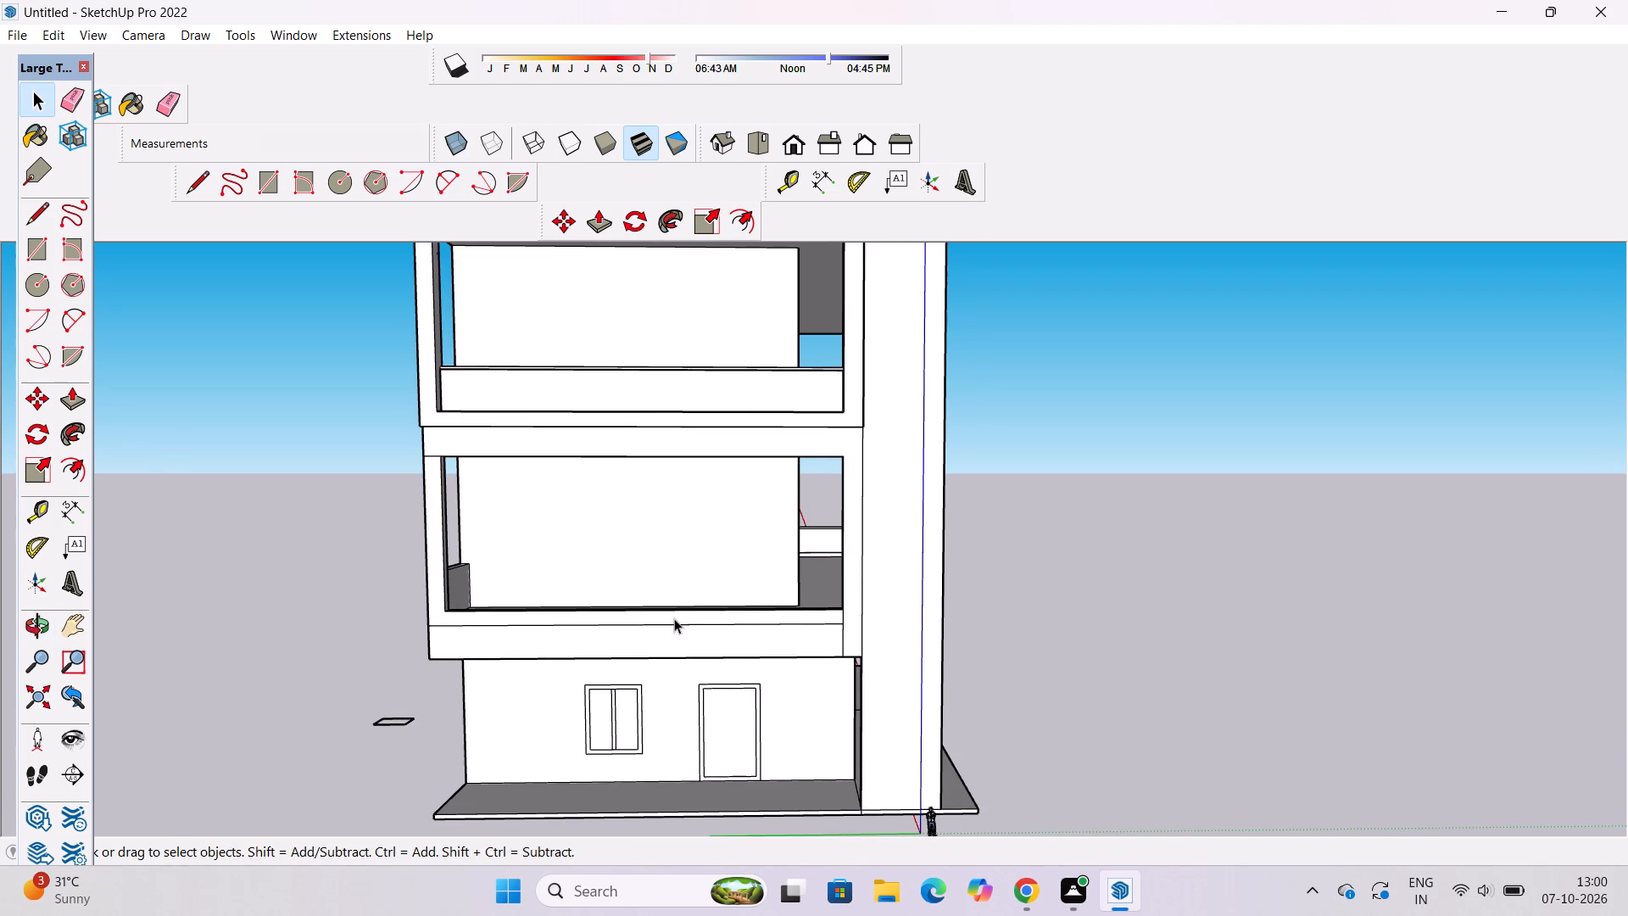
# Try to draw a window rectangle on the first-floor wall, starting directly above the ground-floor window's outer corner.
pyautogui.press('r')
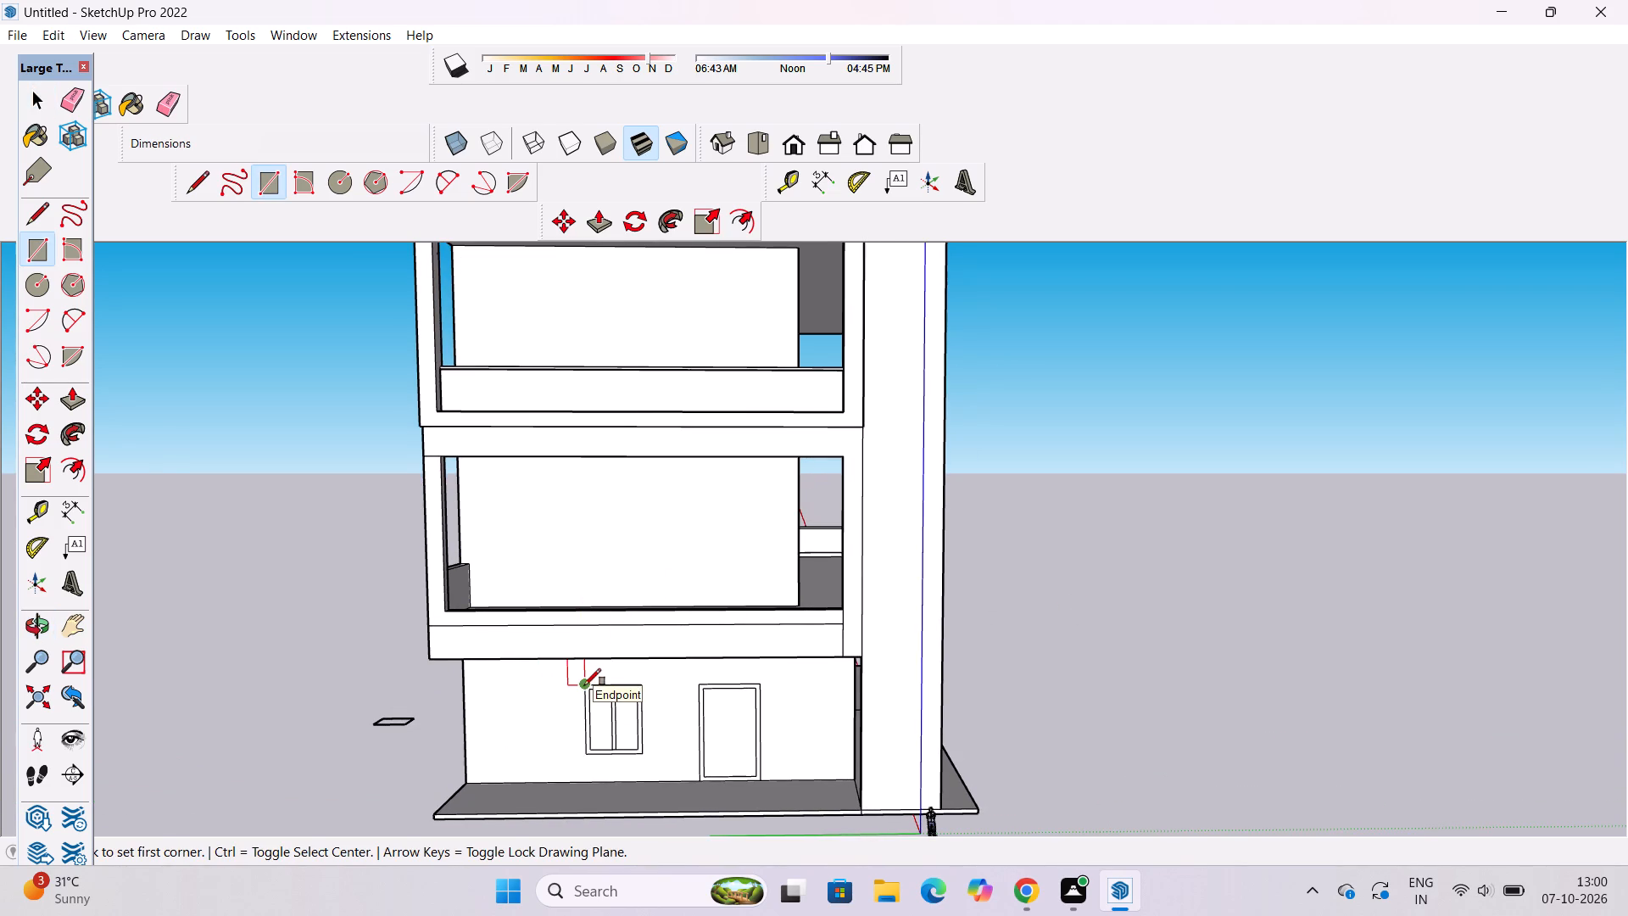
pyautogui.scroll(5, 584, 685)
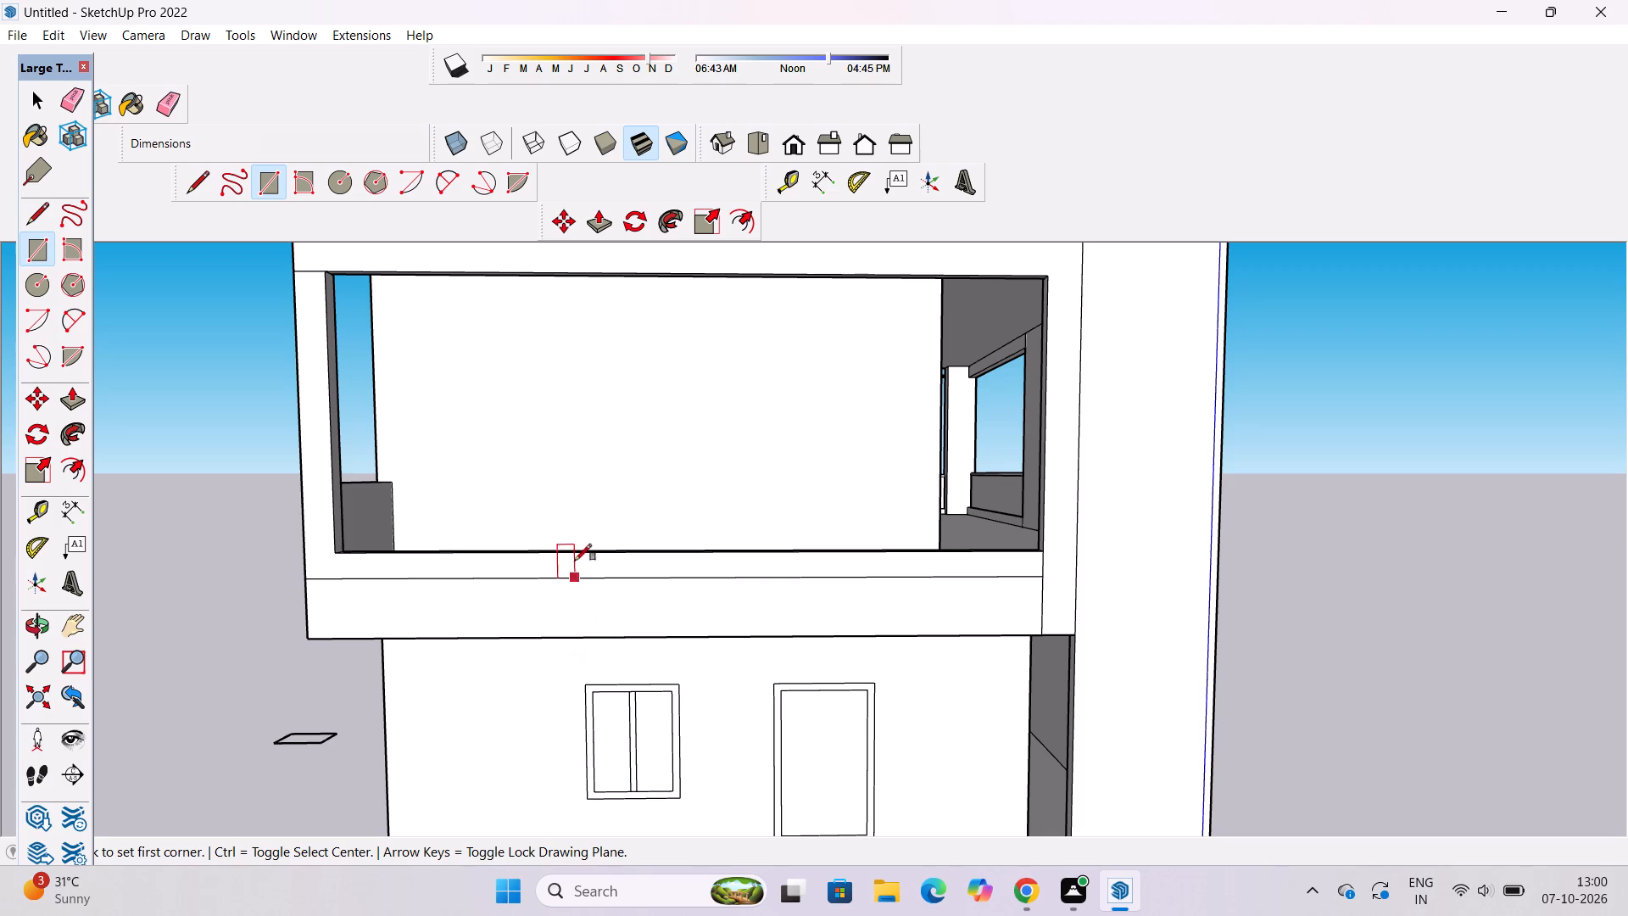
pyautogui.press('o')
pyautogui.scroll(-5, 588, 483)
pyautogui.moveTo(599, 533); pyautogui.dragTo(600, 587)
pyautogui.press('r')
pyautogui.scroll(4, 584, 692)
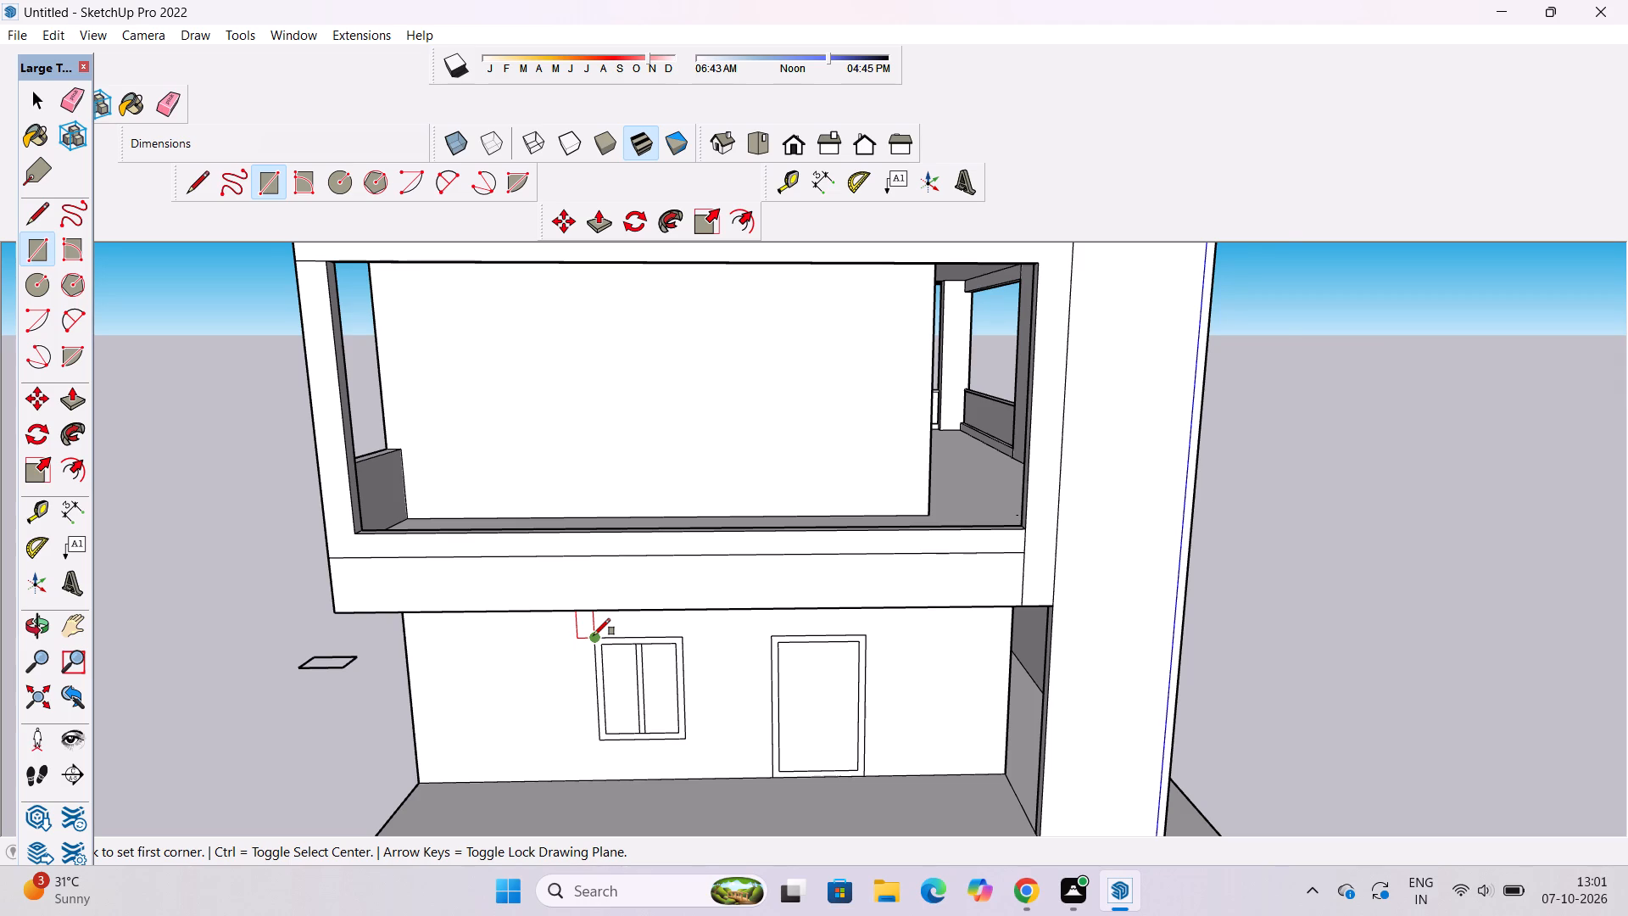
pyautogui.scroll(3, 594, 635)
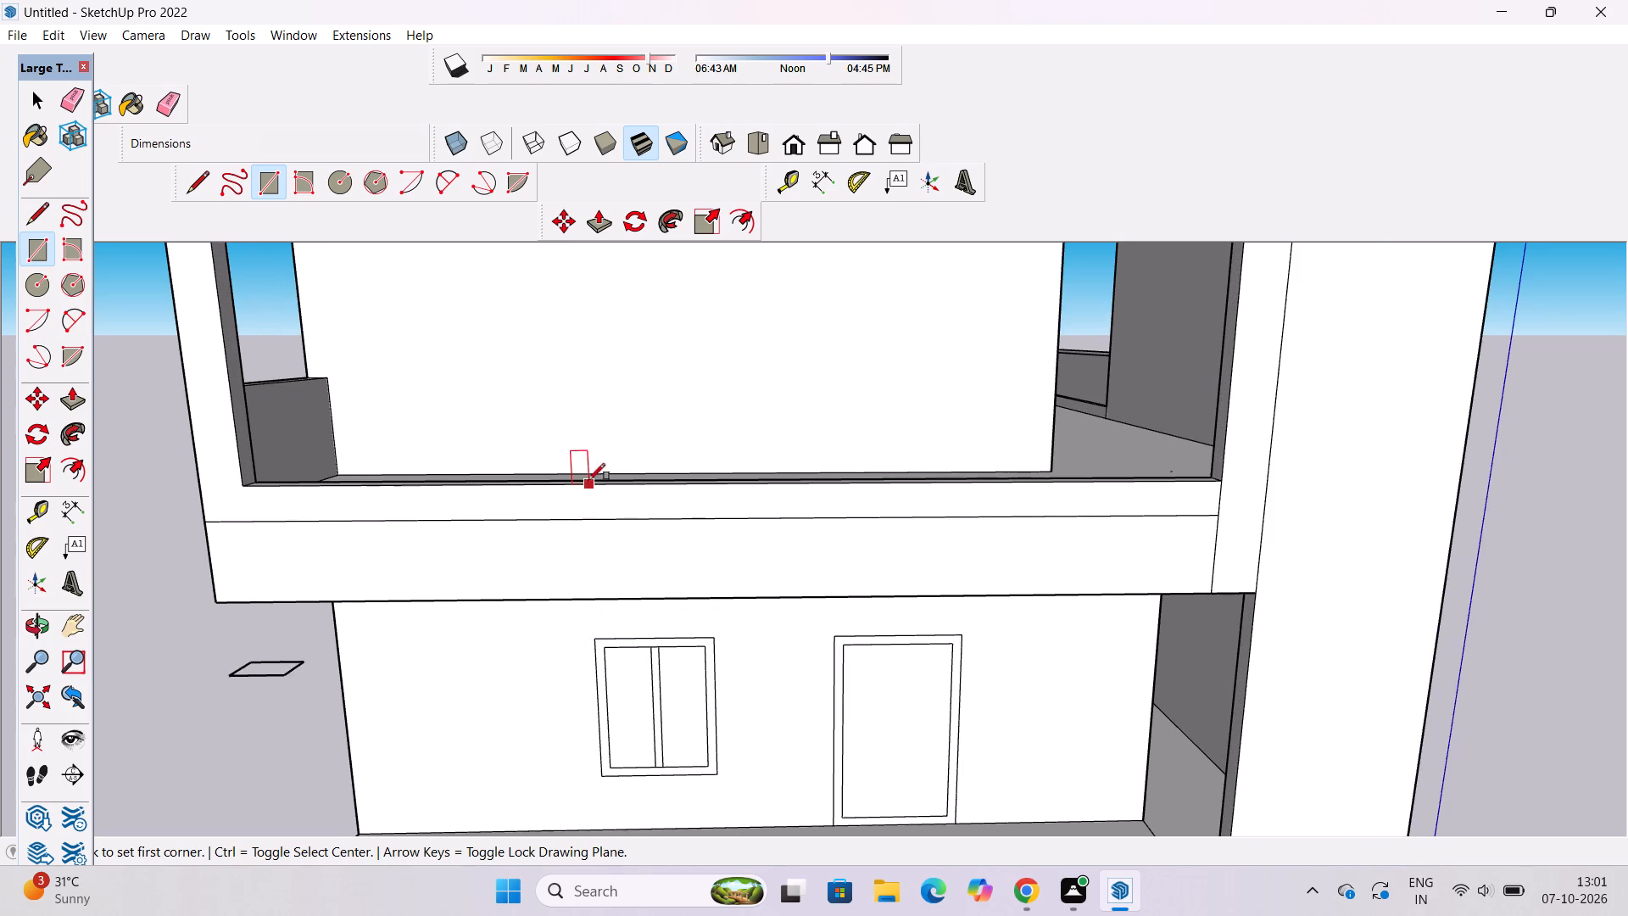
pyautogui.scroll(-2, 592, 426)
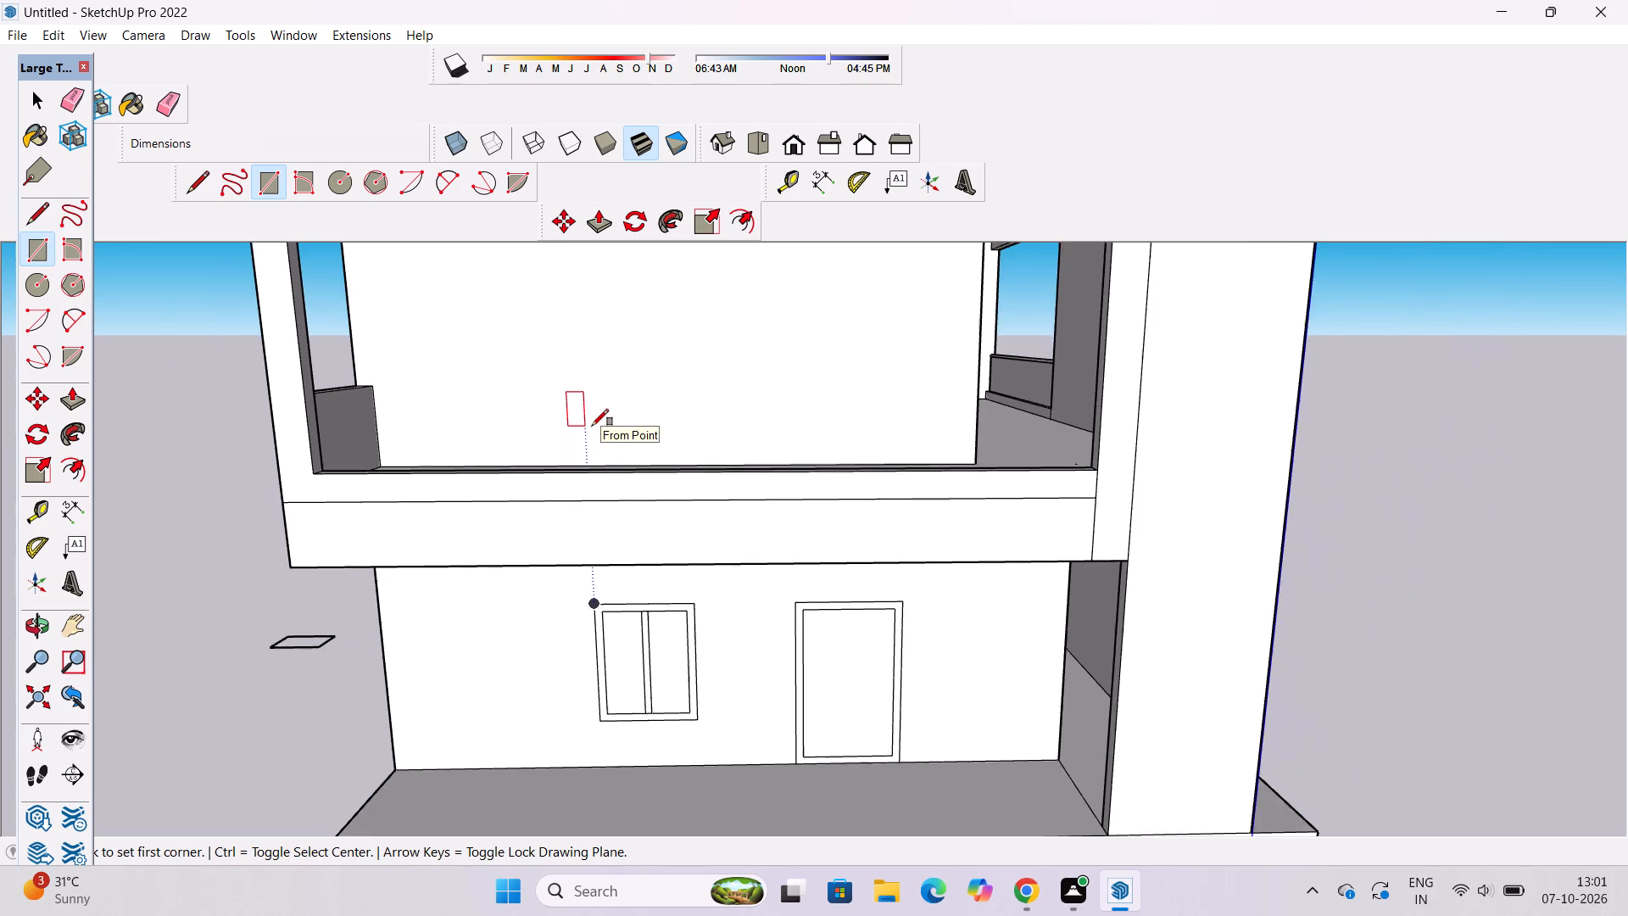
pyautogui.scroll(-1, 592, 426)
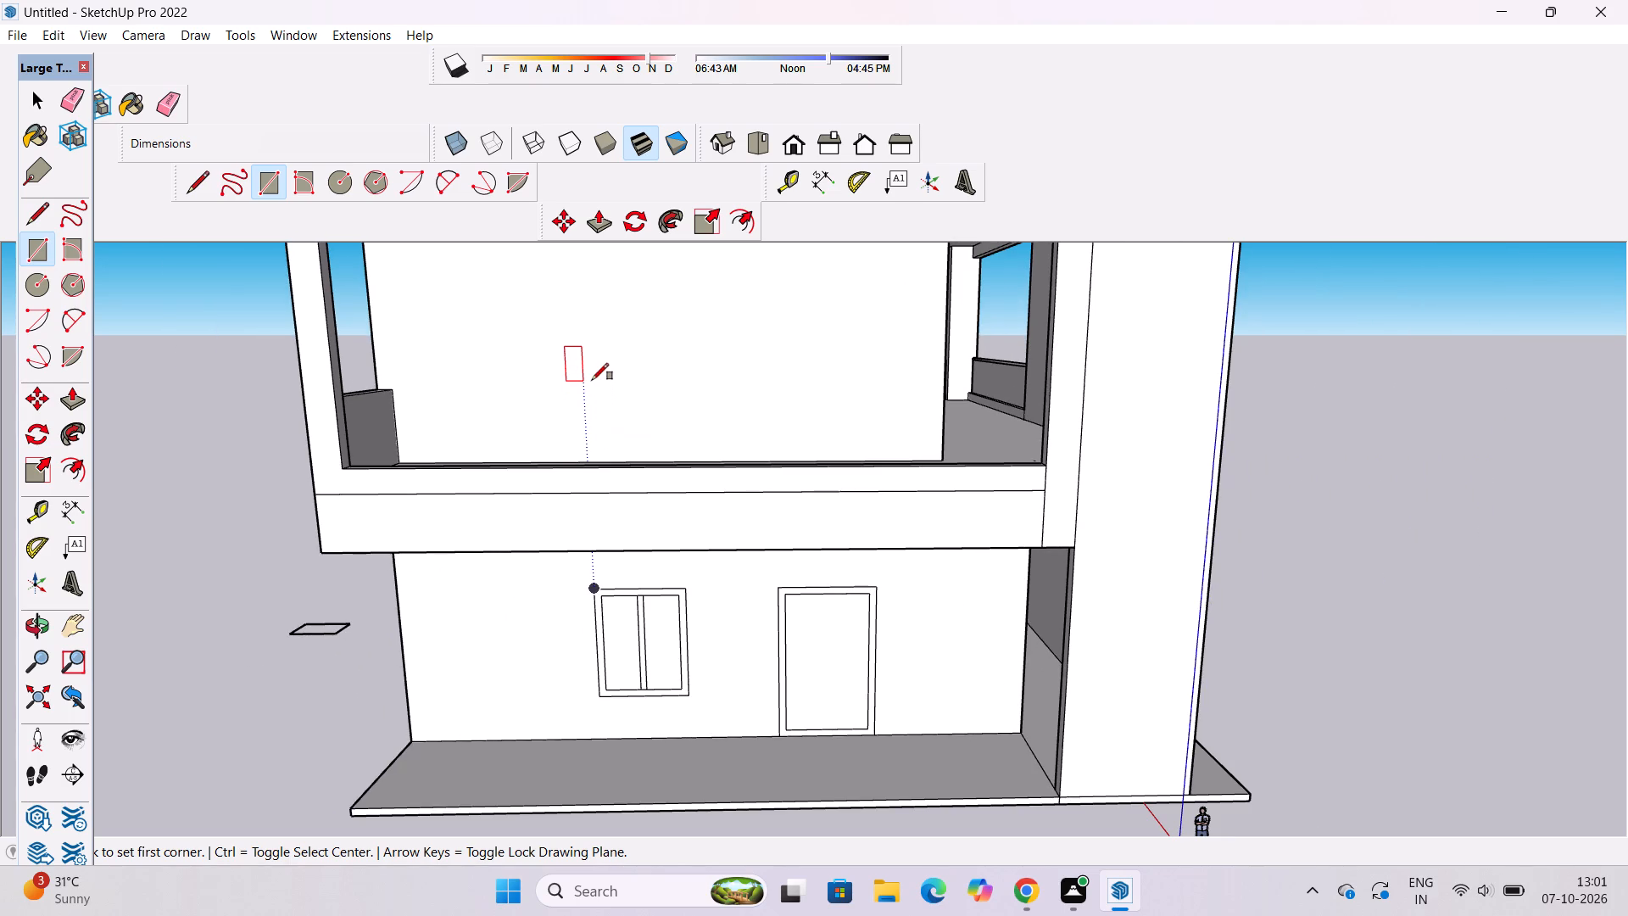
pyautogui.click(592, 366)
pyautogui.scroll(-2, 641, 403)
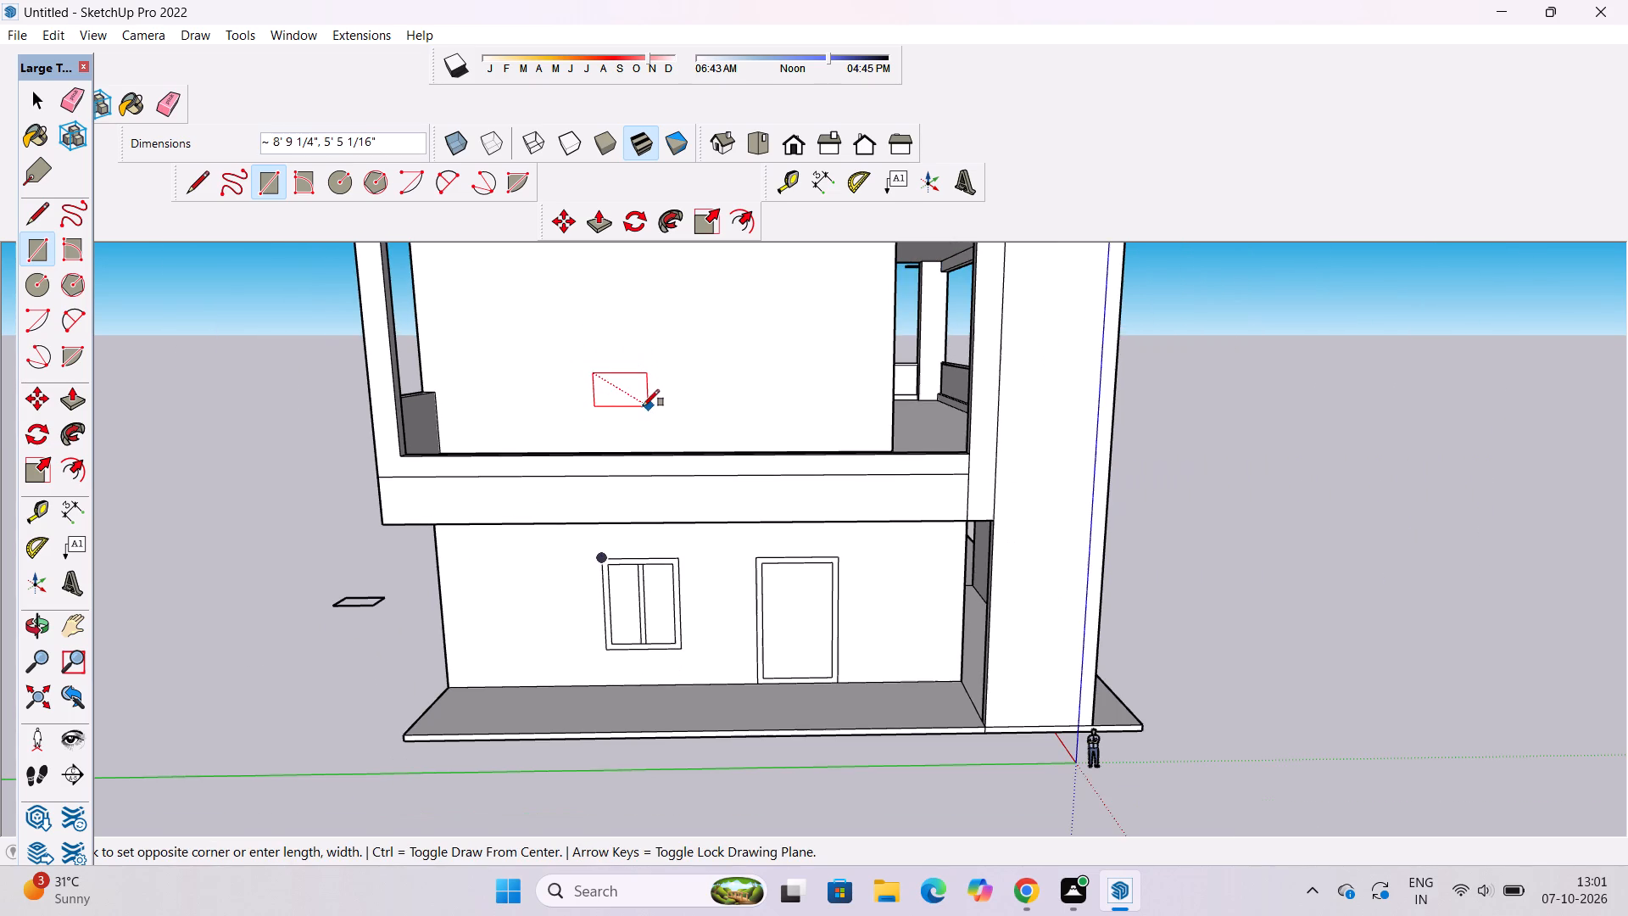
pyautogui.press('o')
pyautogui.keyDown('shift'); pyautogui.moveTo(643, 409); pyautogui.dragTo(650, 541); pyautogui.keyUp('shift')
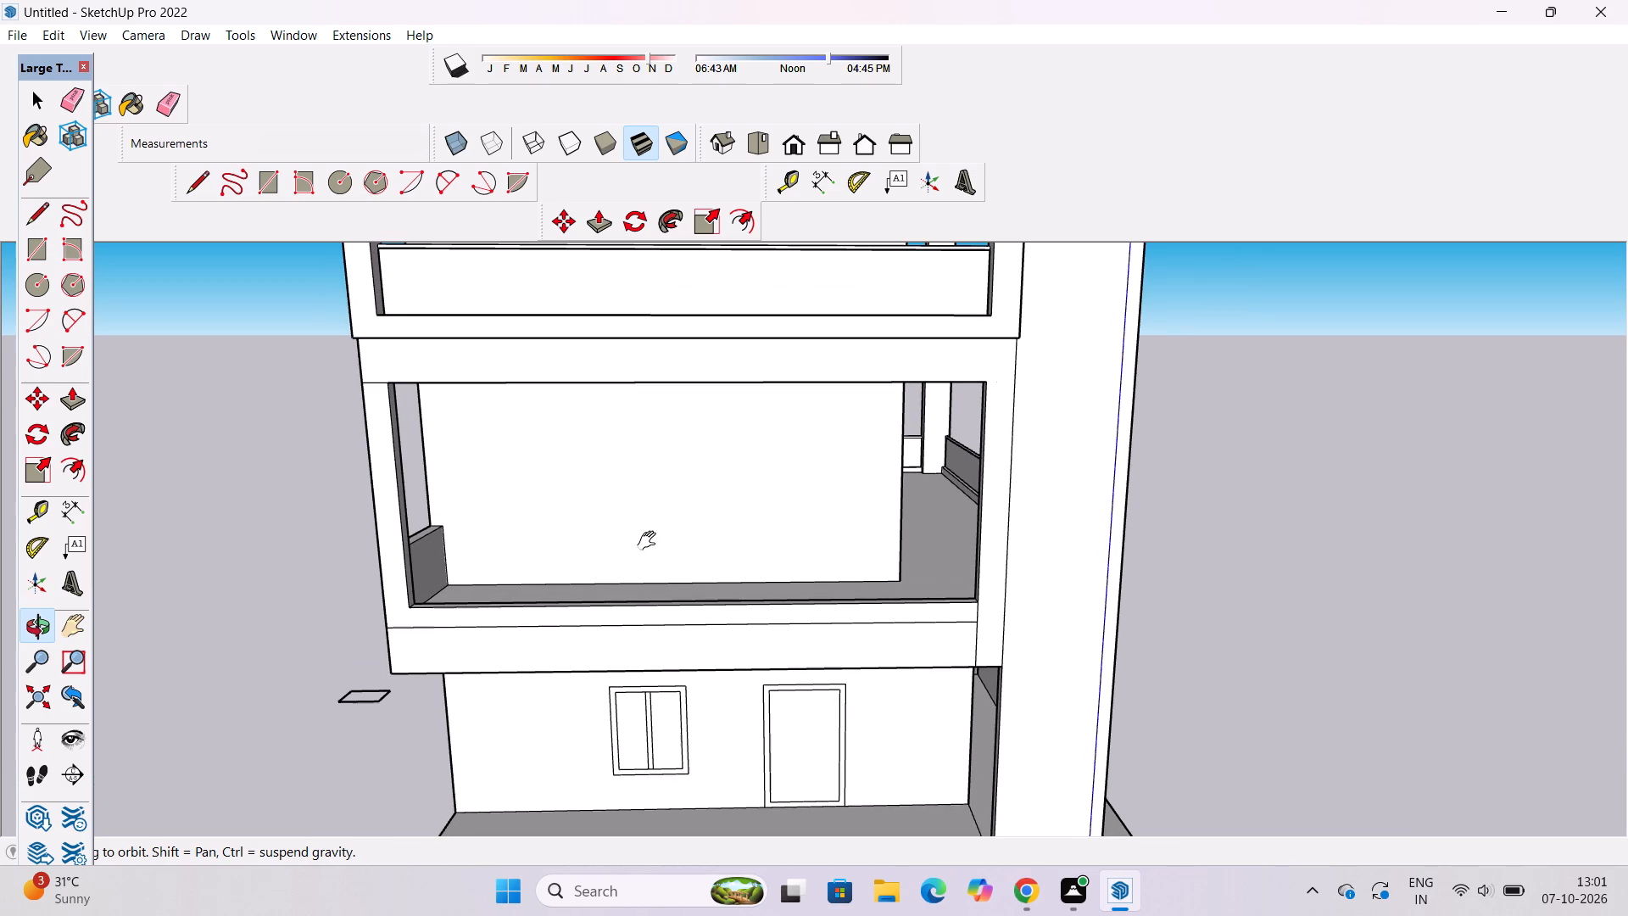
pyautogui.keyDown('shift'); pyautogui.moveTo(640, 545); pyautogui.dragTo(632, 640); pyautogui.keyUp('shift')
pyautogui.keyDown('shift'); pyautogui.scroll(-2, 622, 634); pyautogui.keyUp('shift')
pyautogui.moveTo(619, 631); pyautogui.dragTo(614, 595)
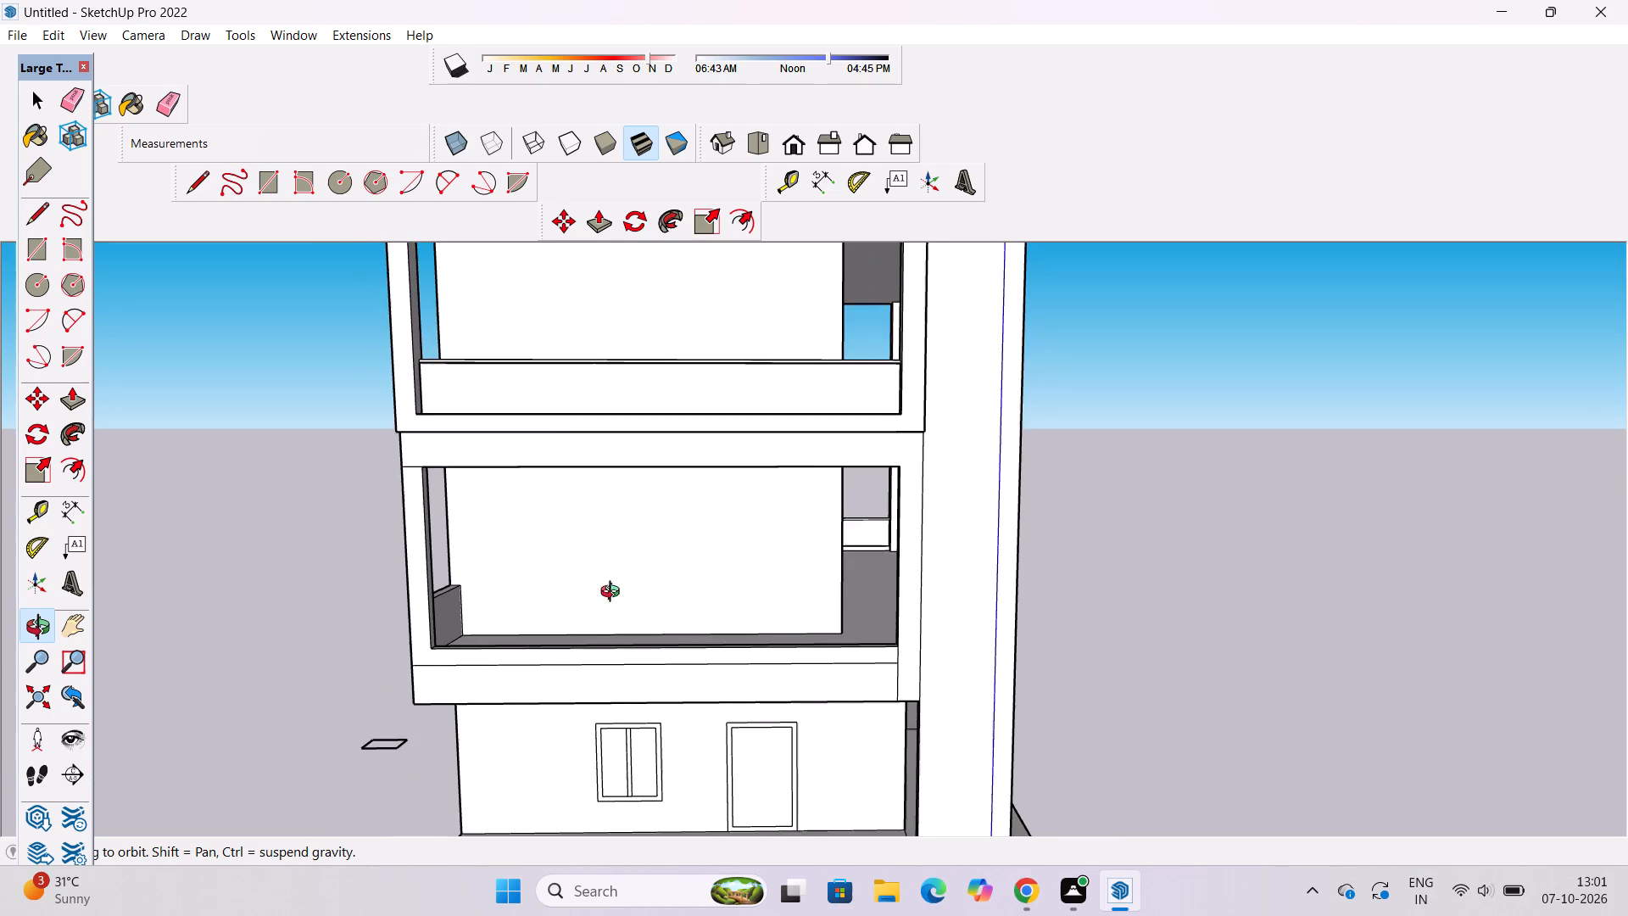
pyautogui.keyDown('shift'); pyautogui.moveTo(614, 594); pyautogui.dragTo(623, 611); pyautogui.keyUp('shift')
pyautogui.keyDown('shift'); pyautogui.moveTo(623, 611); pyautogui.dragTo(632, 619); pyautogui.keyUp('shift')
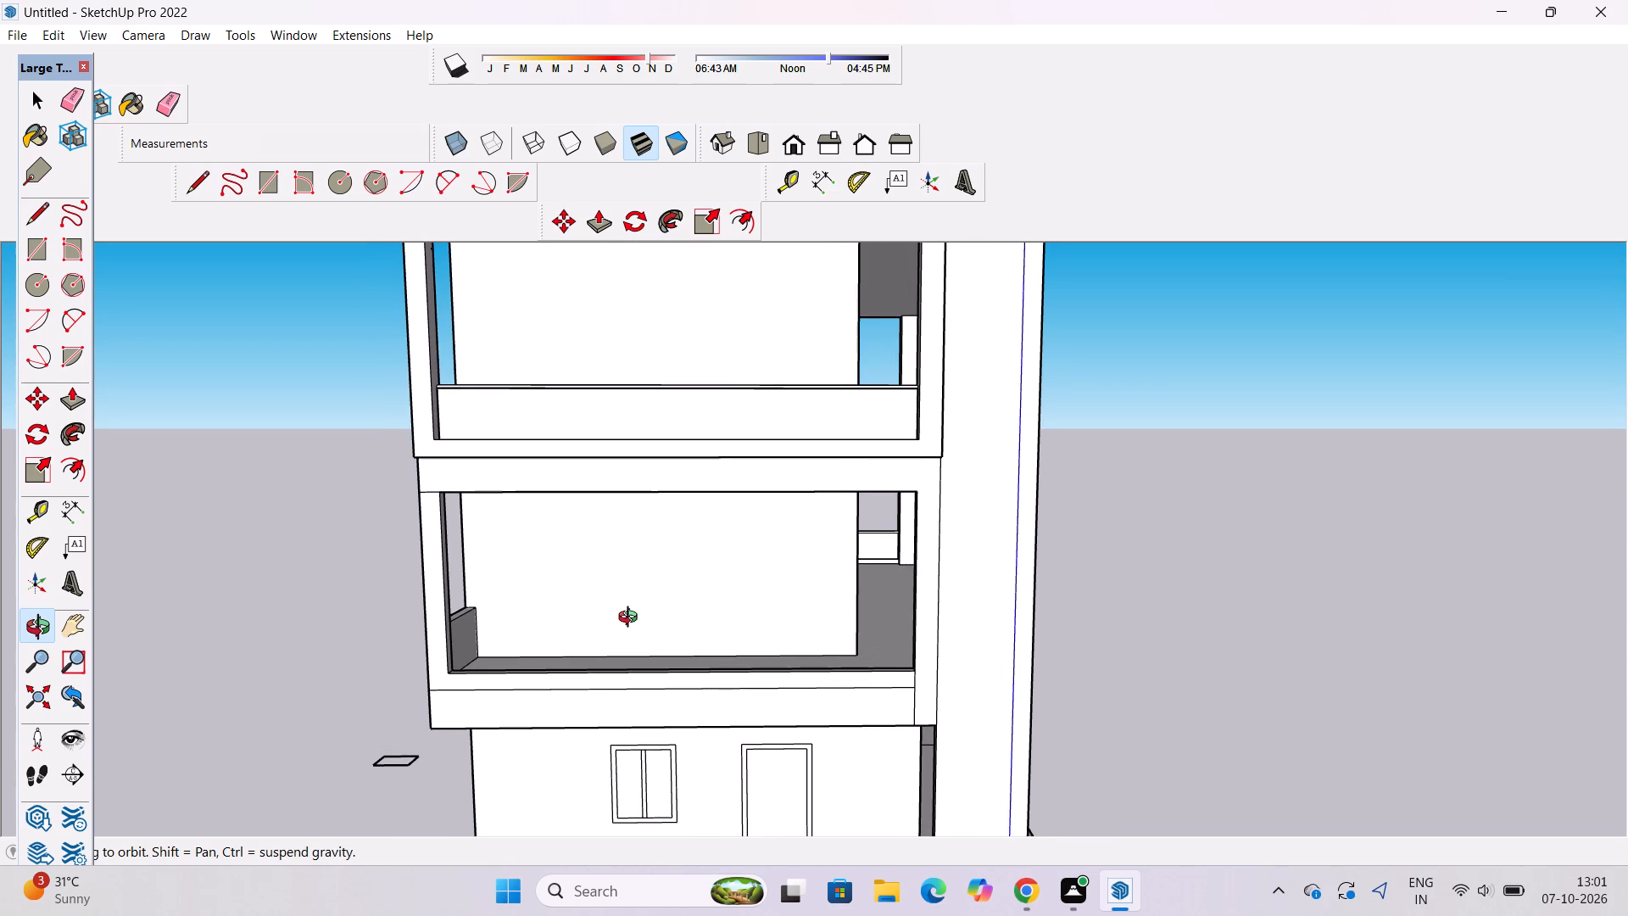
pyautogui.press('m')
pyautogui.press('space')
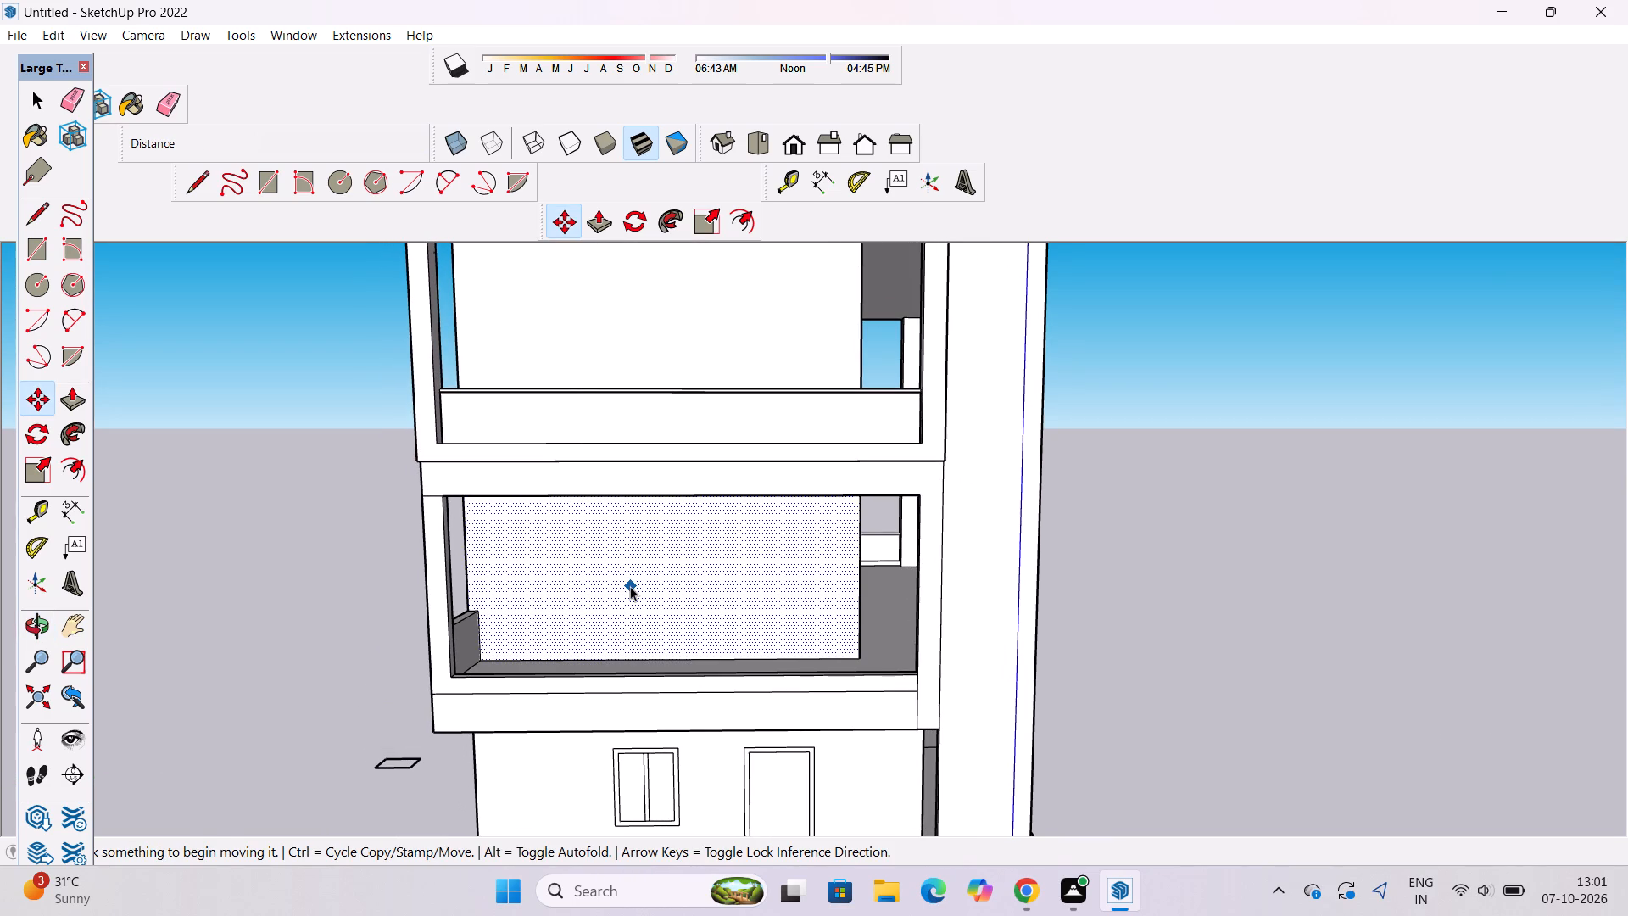
# Draw a window rectangle about 13' 1" wide and 18' 1" tall on the first-floor wall, above the ground-floor window.
pyautogui.write('r')
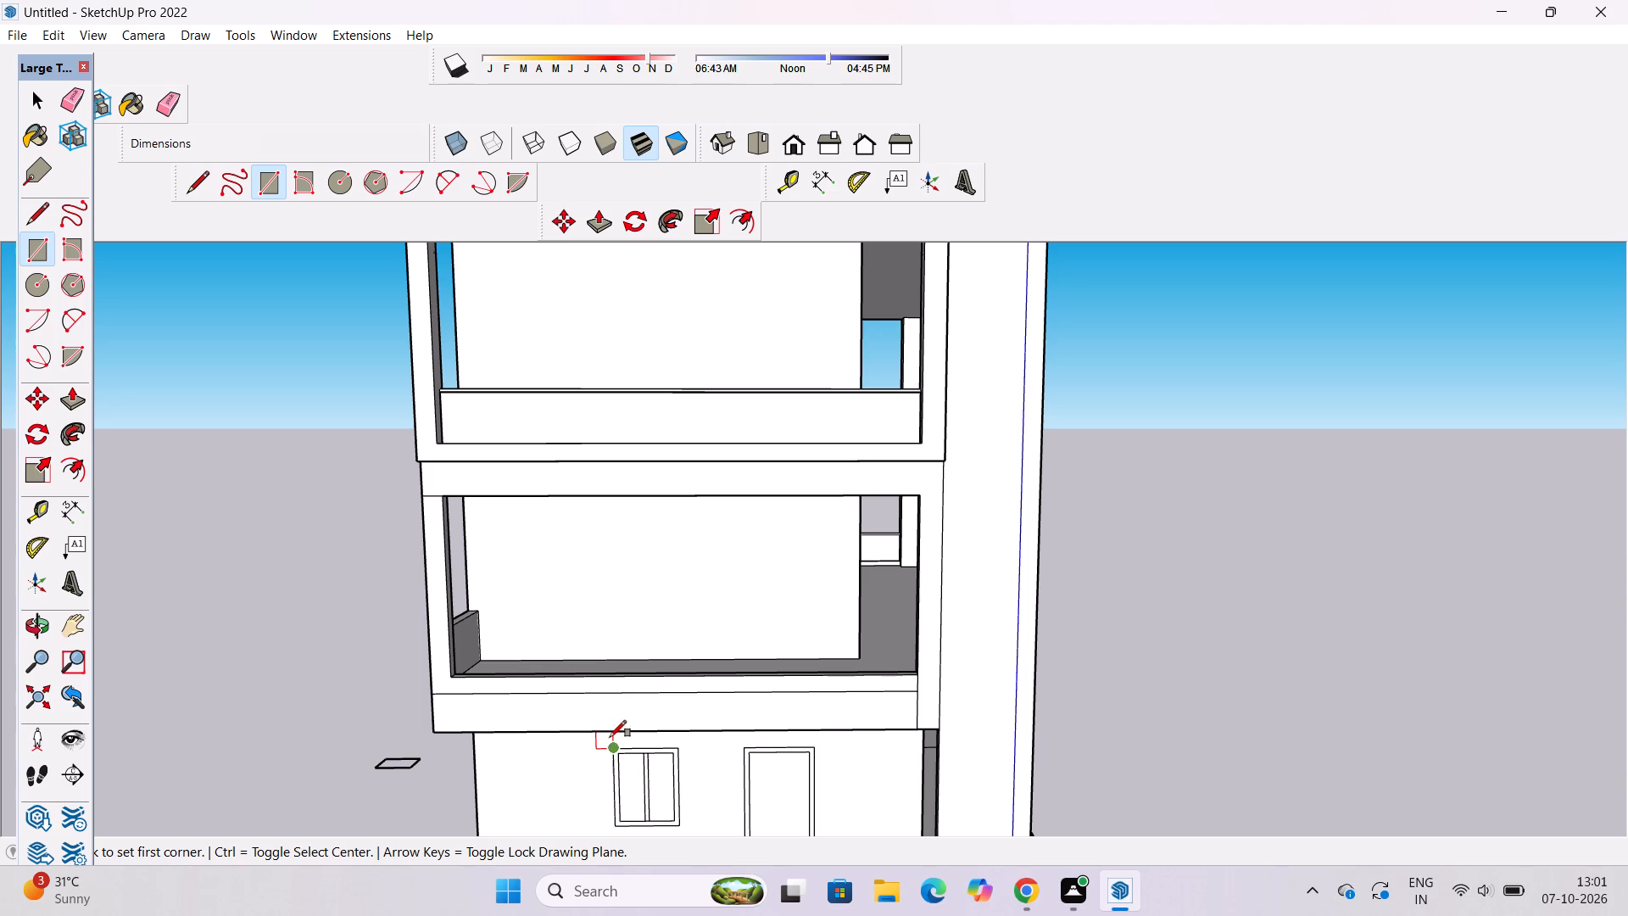
pyautogui.click(610, 627)
pyautogui.scroll(-3, 623, 592)
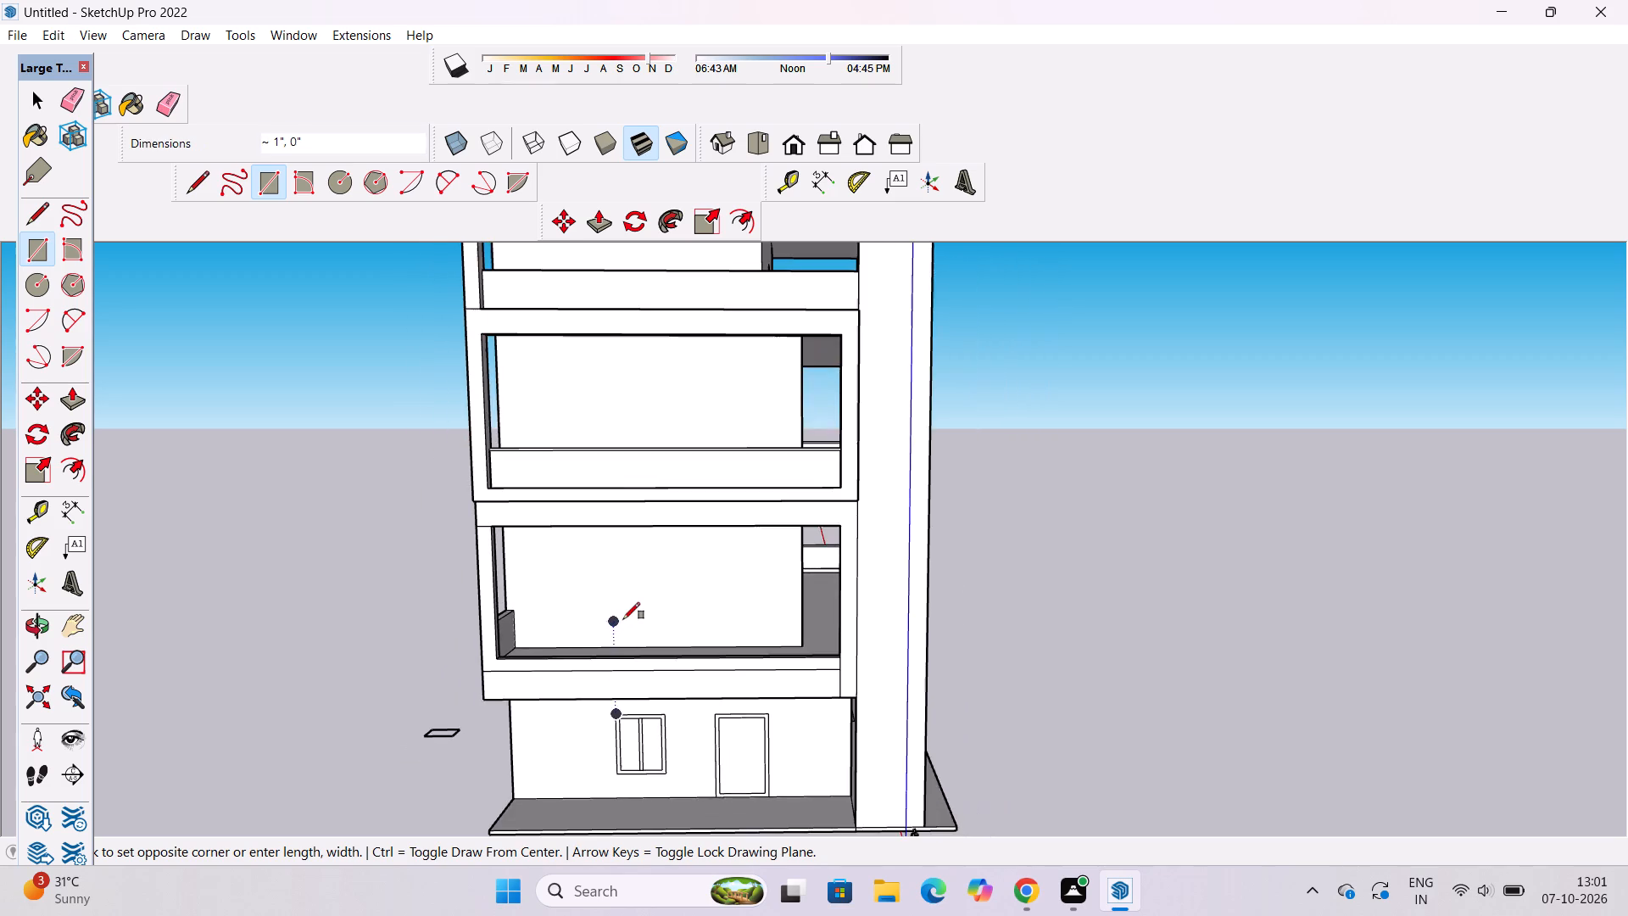
pyautogui.scroll(4, 623, 619)
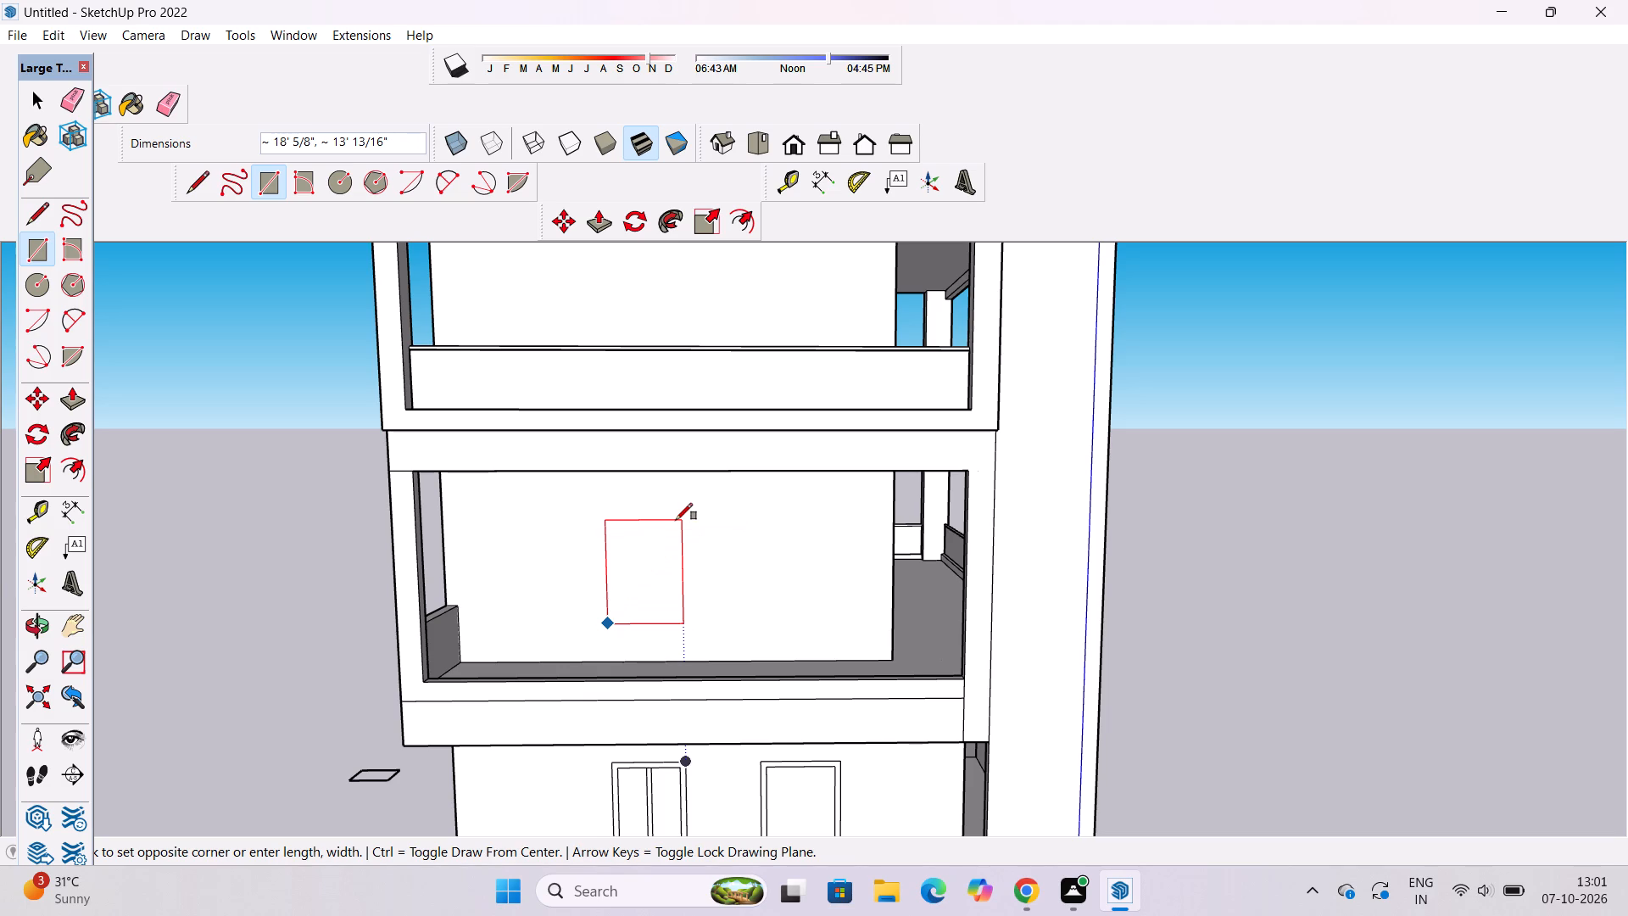
pyautogui.scroll(-1, 676, 520)
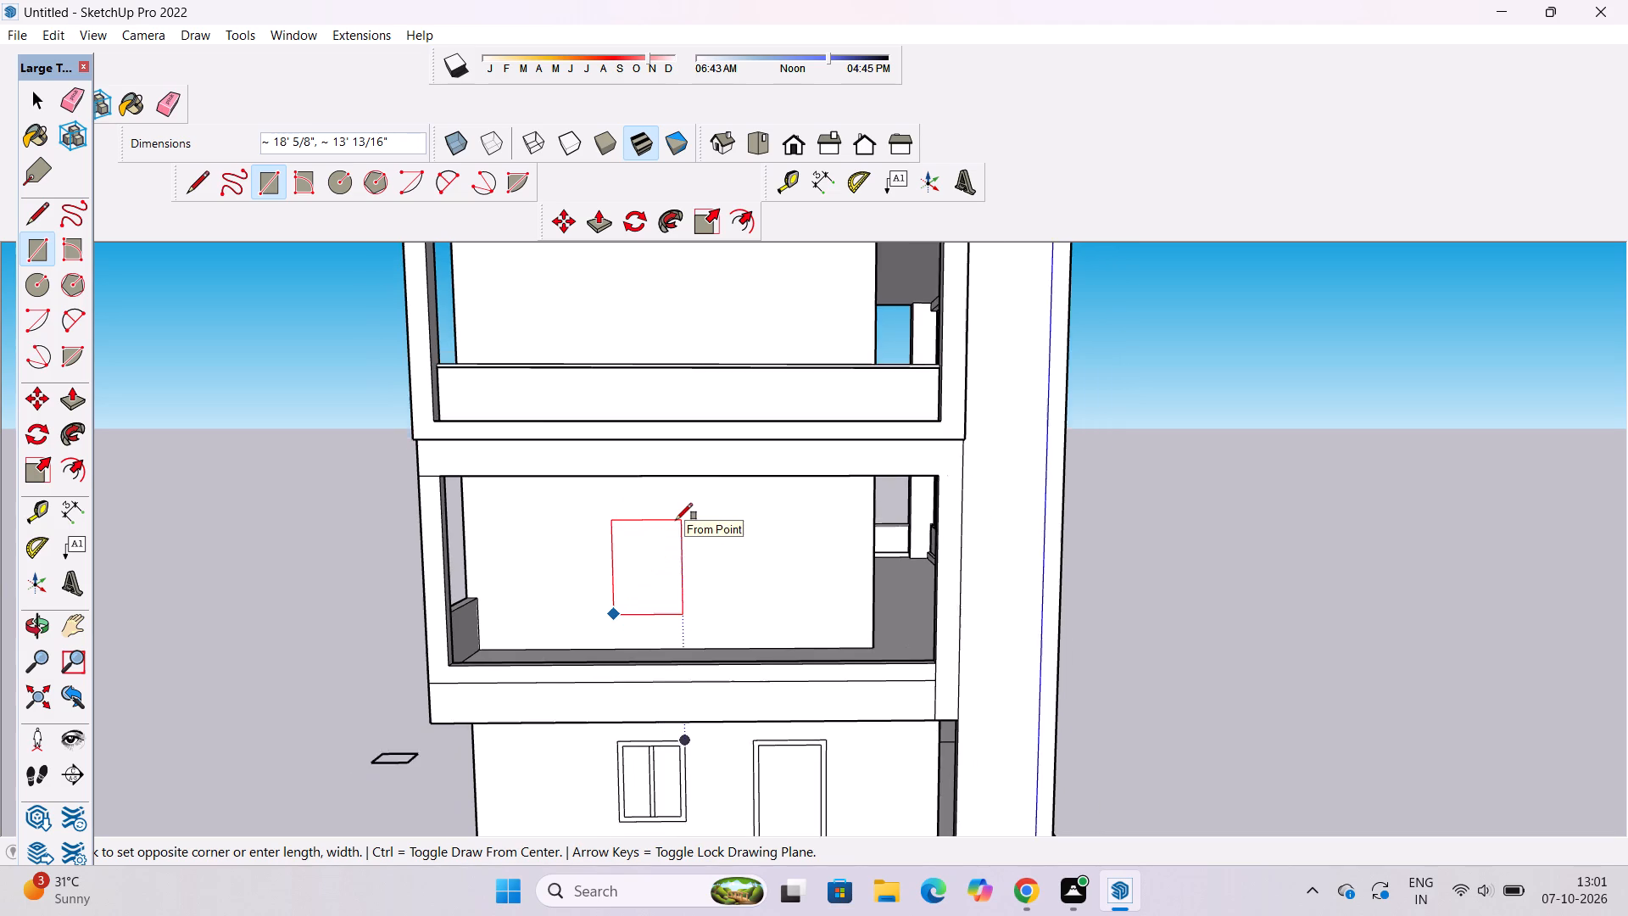
pyautogui.scroll(-1, 676, 520)
pyautogui.click(676, 520)
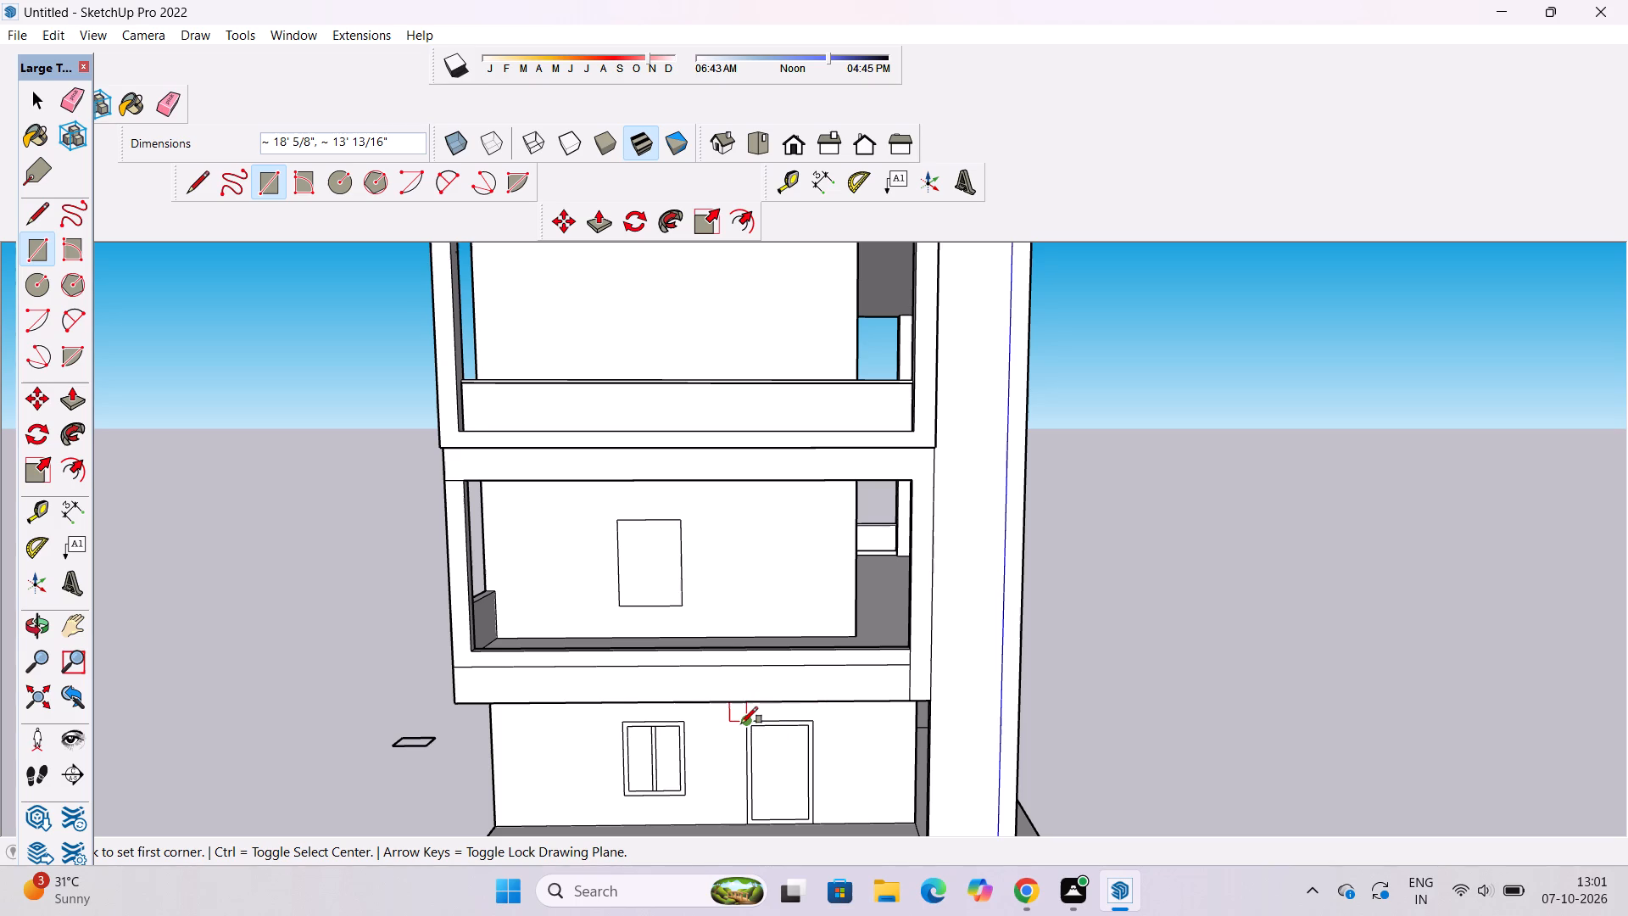
# Draw a door rectangle about 14' 2" wide and 24' 9" tall from the first-floor wall's base, aligned with the ground-floor door and window top.
pyautogui.scroll(2, 741, 723)
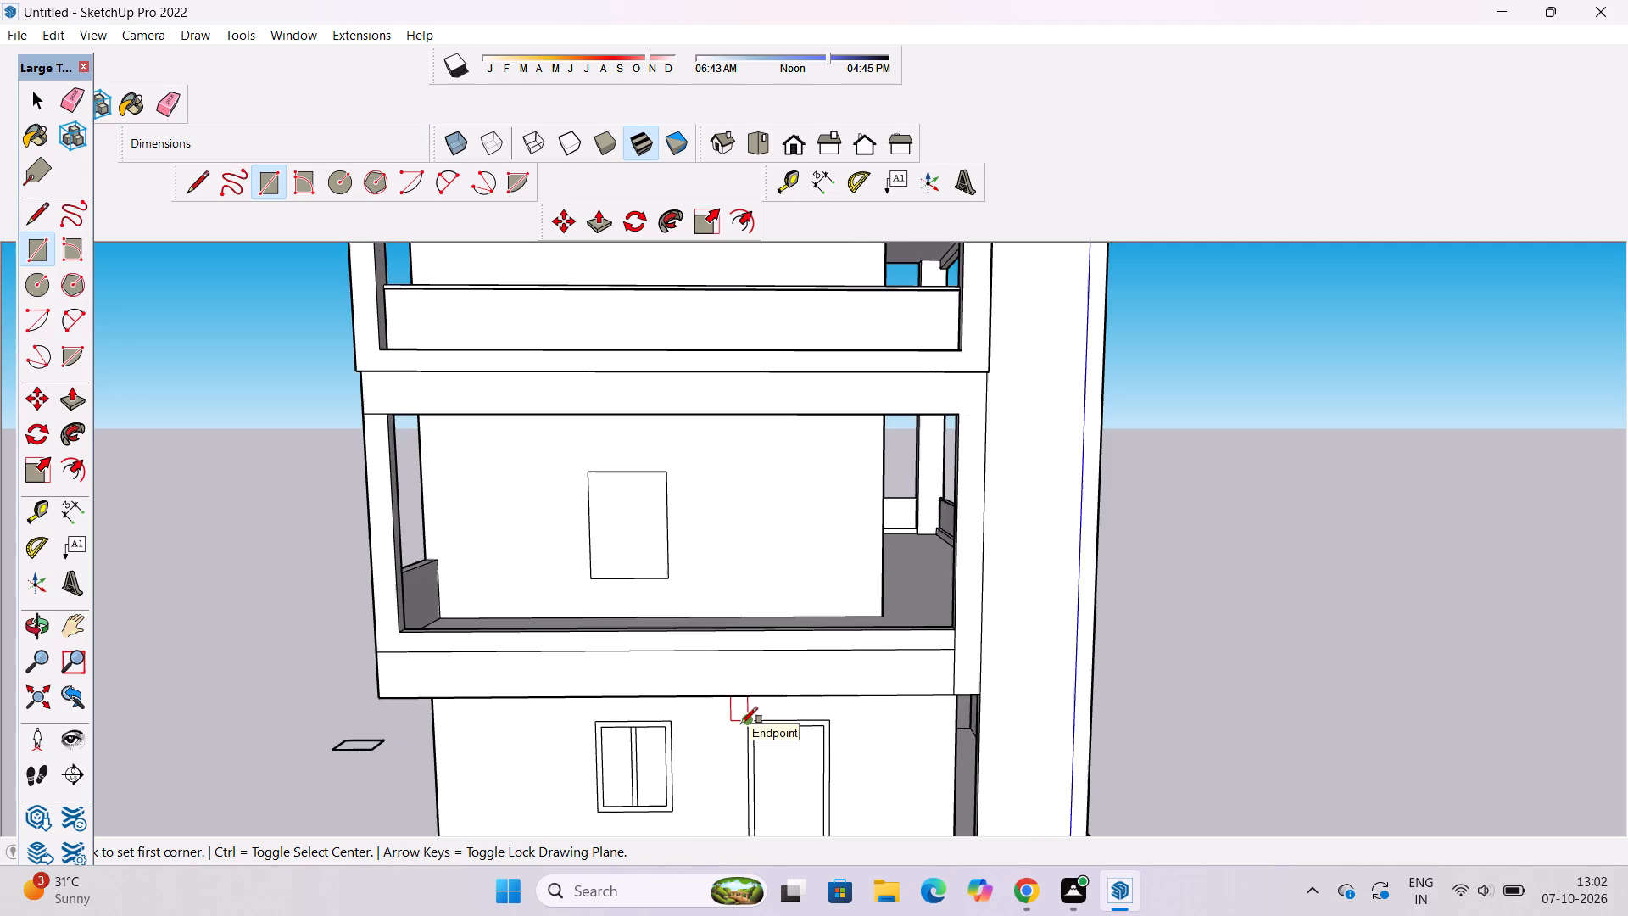
pyautogui.scroll(-1, 741, 723)
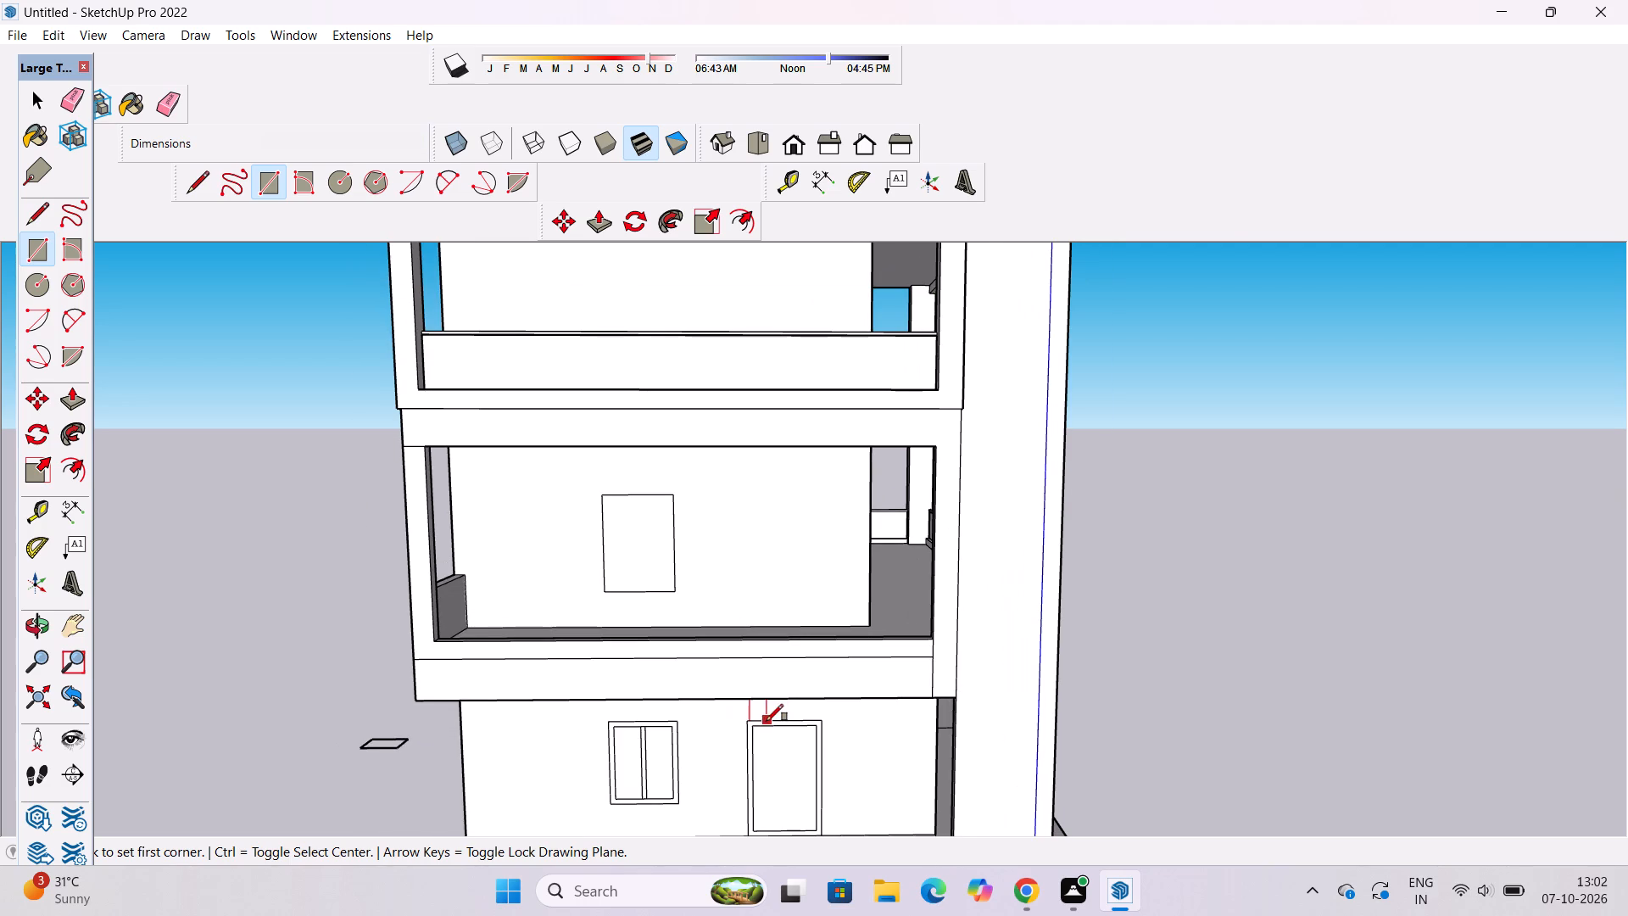
pyautogui.scroll(8, 800, 722)
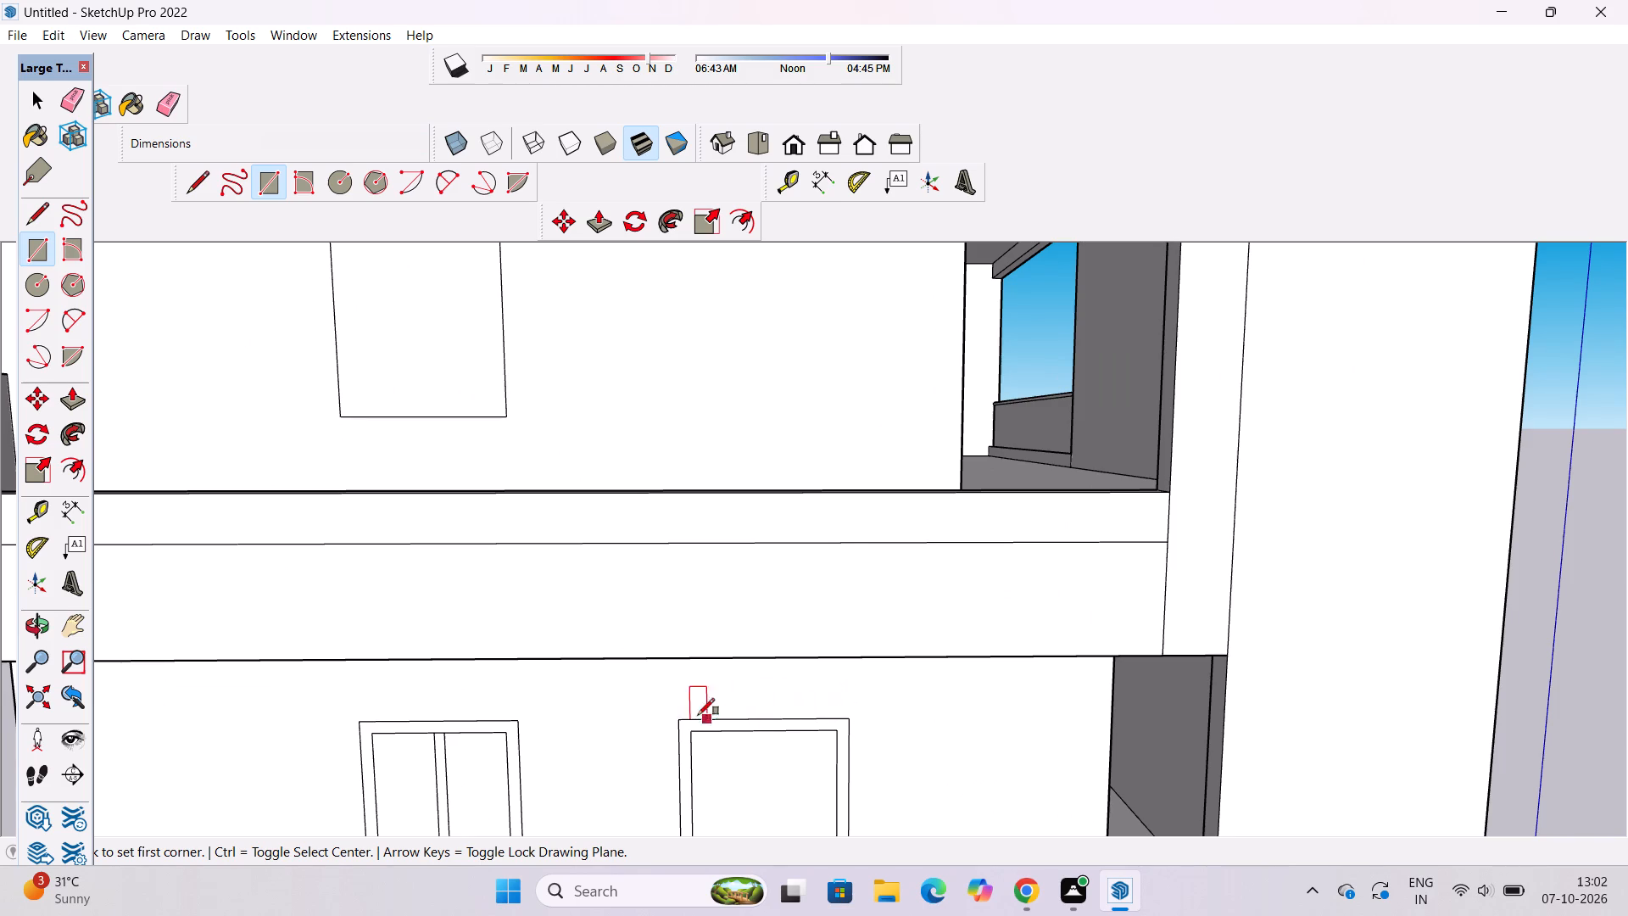
pyautogui.scroll(-7, 678, 715)
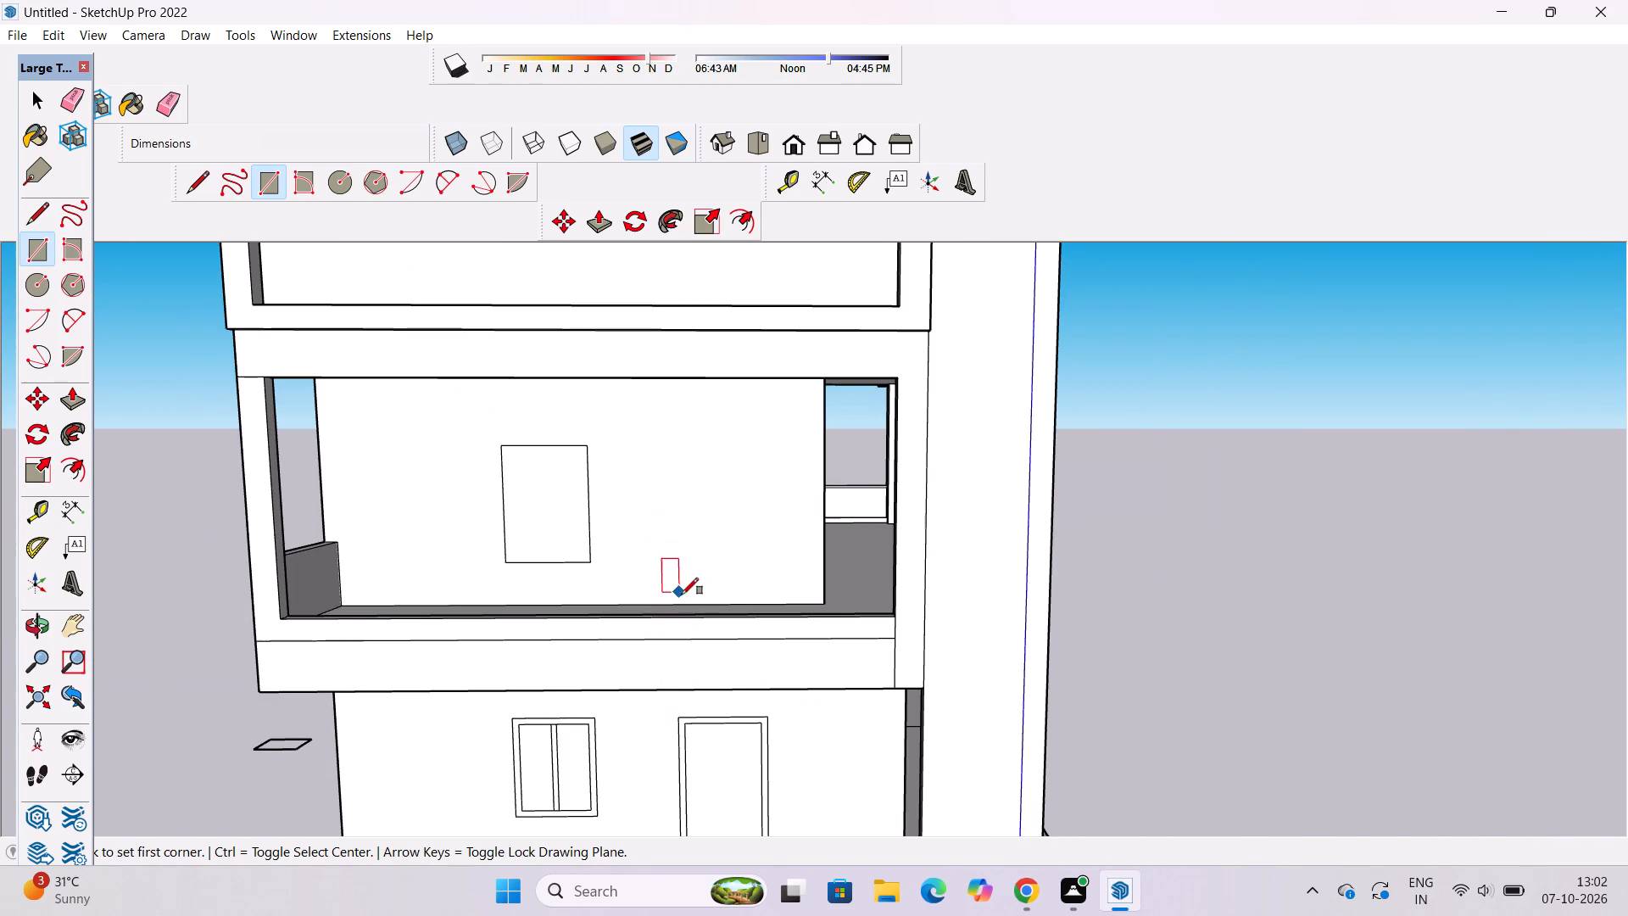
pyautogui.scroll(3, 682, 606)
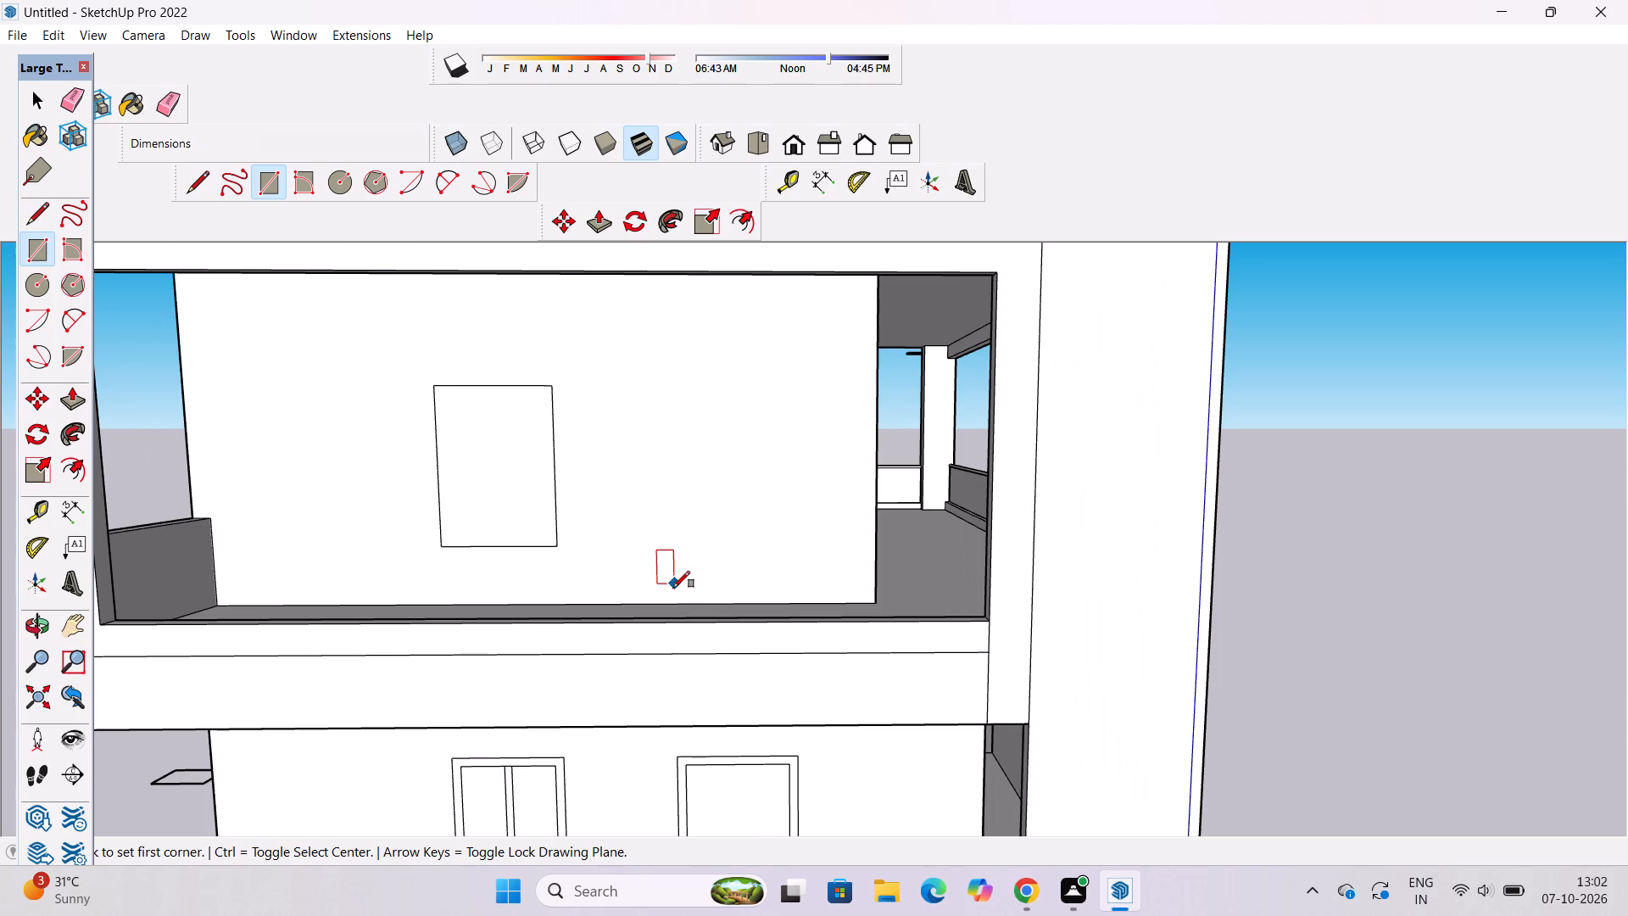
pyautogui.click(672, 601)
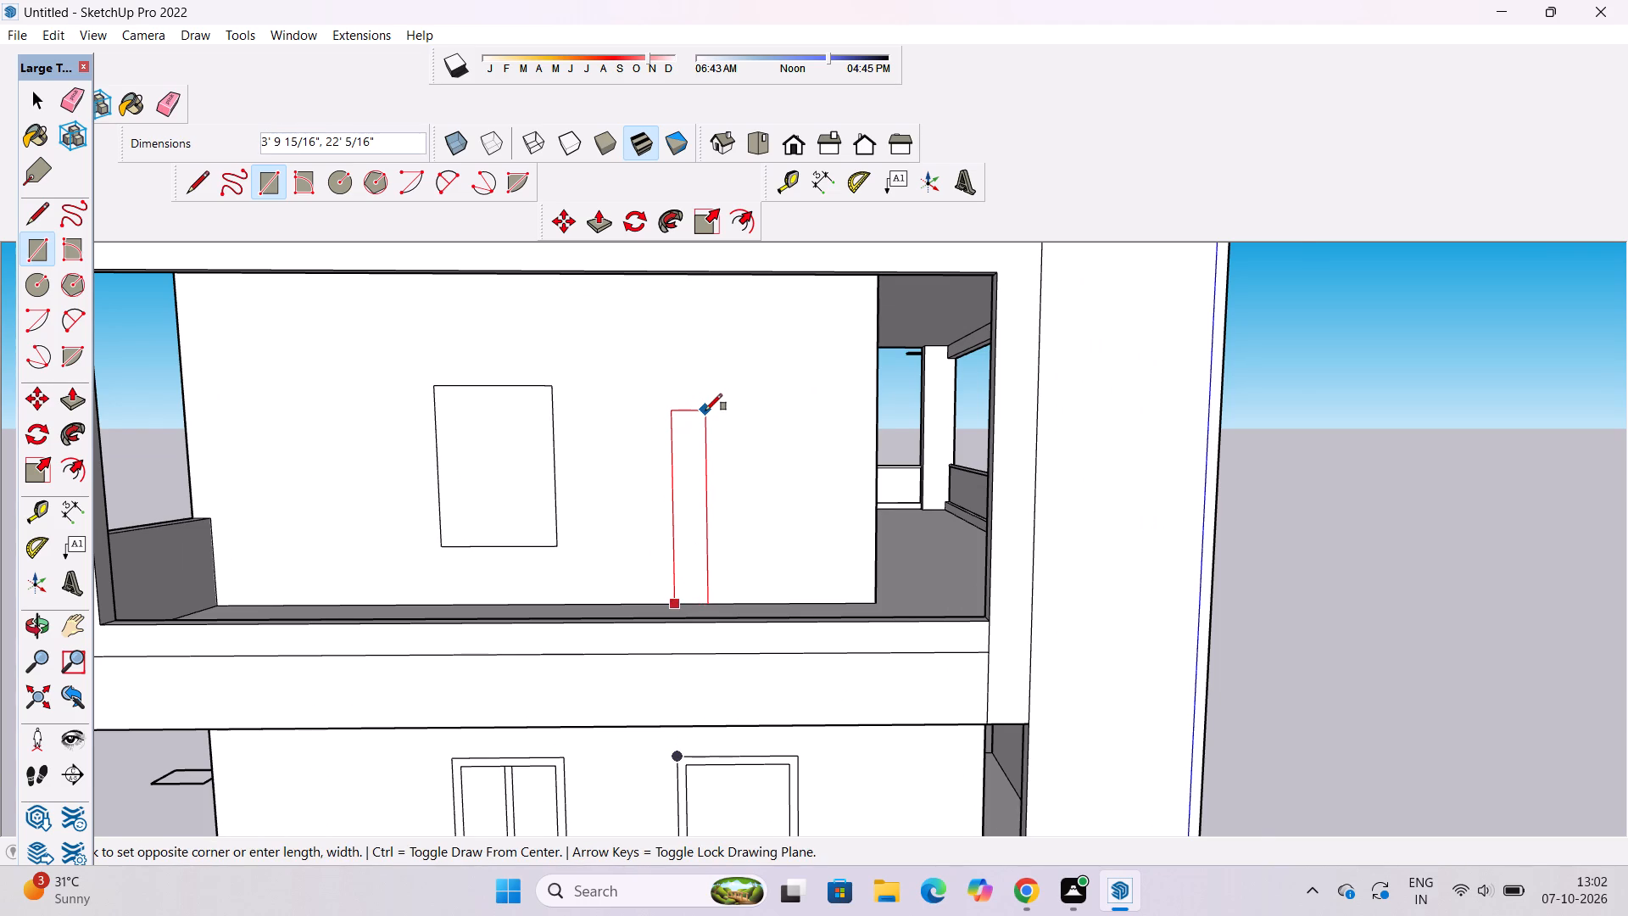
pyautogui.scroll(1, 705, 407)
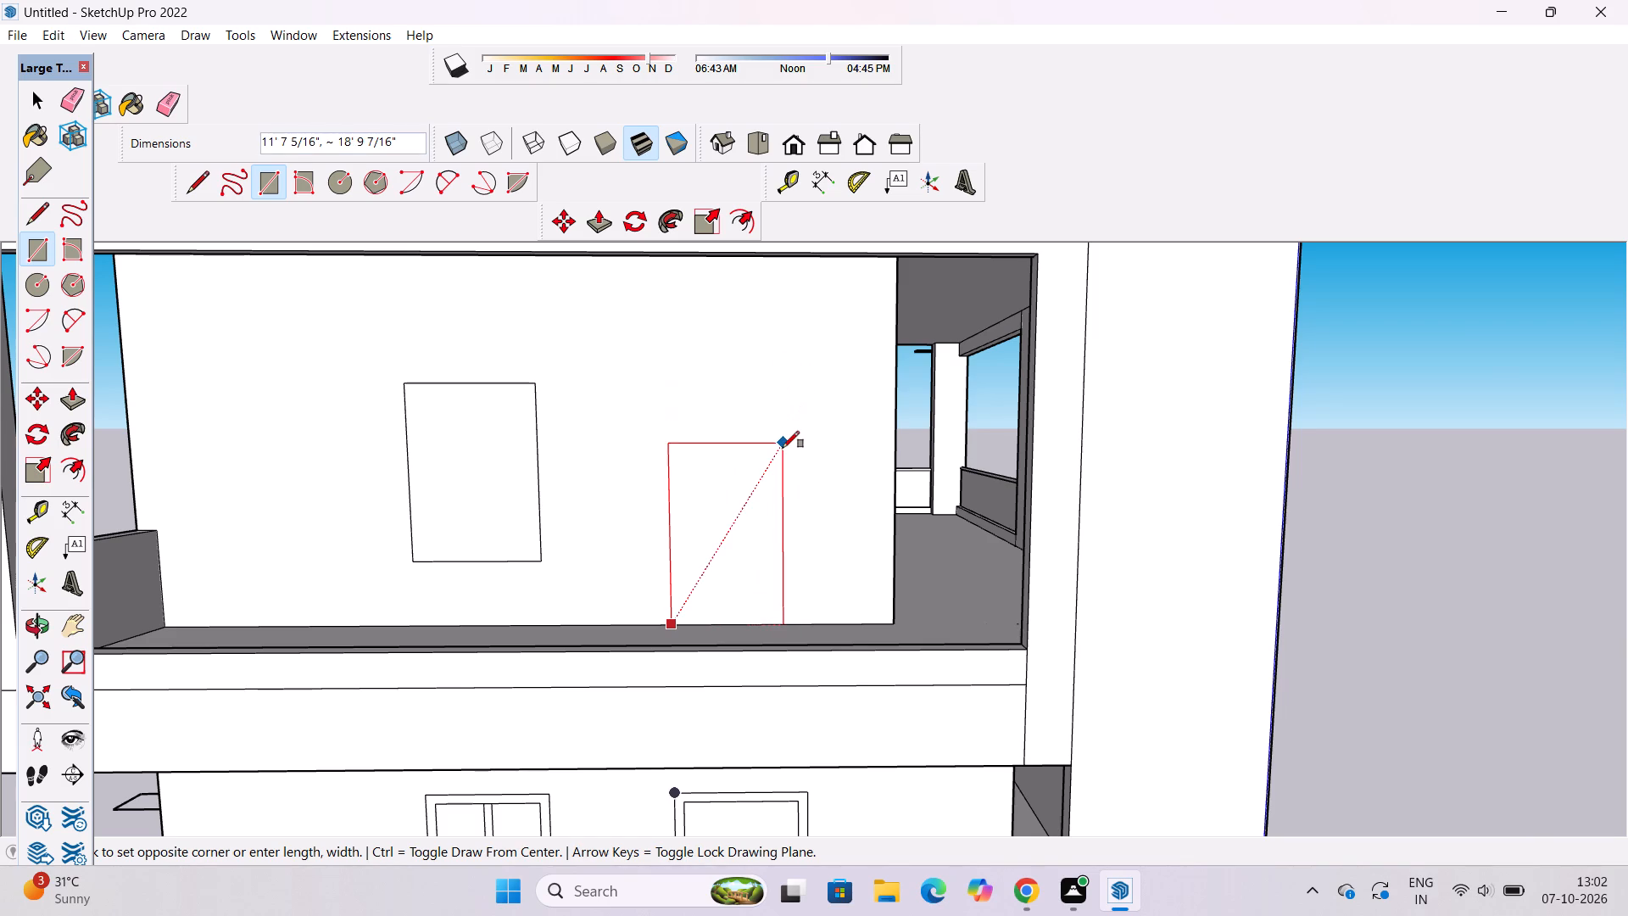
pyautogui.scroll(-2, 783, 448)
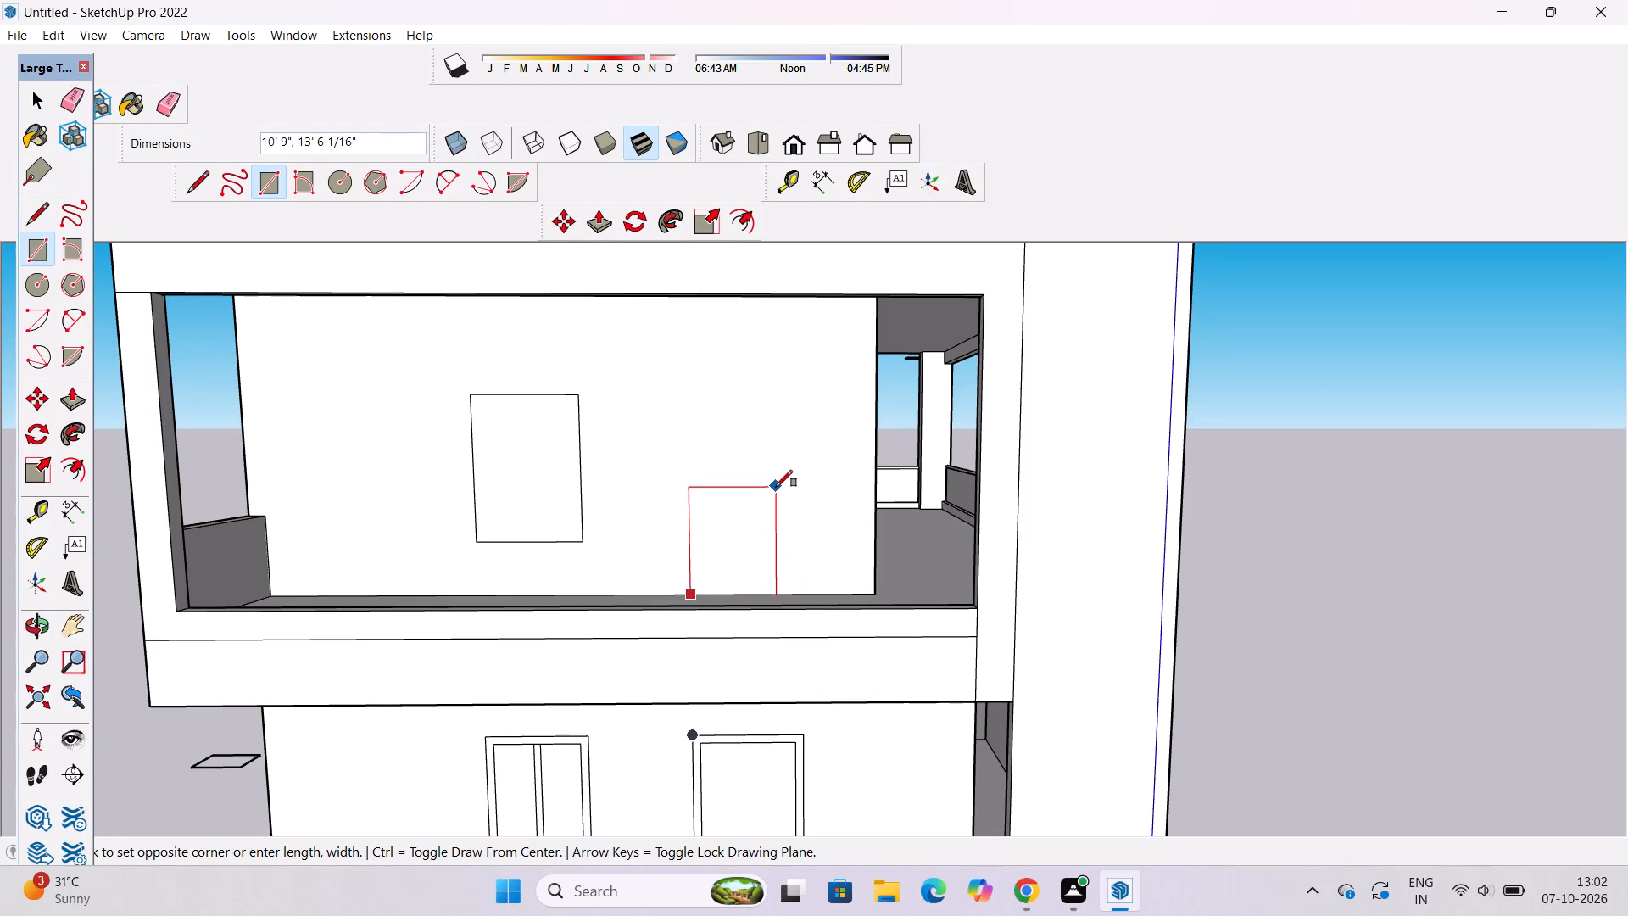
pyautogui.scroll(2, 776, 487)
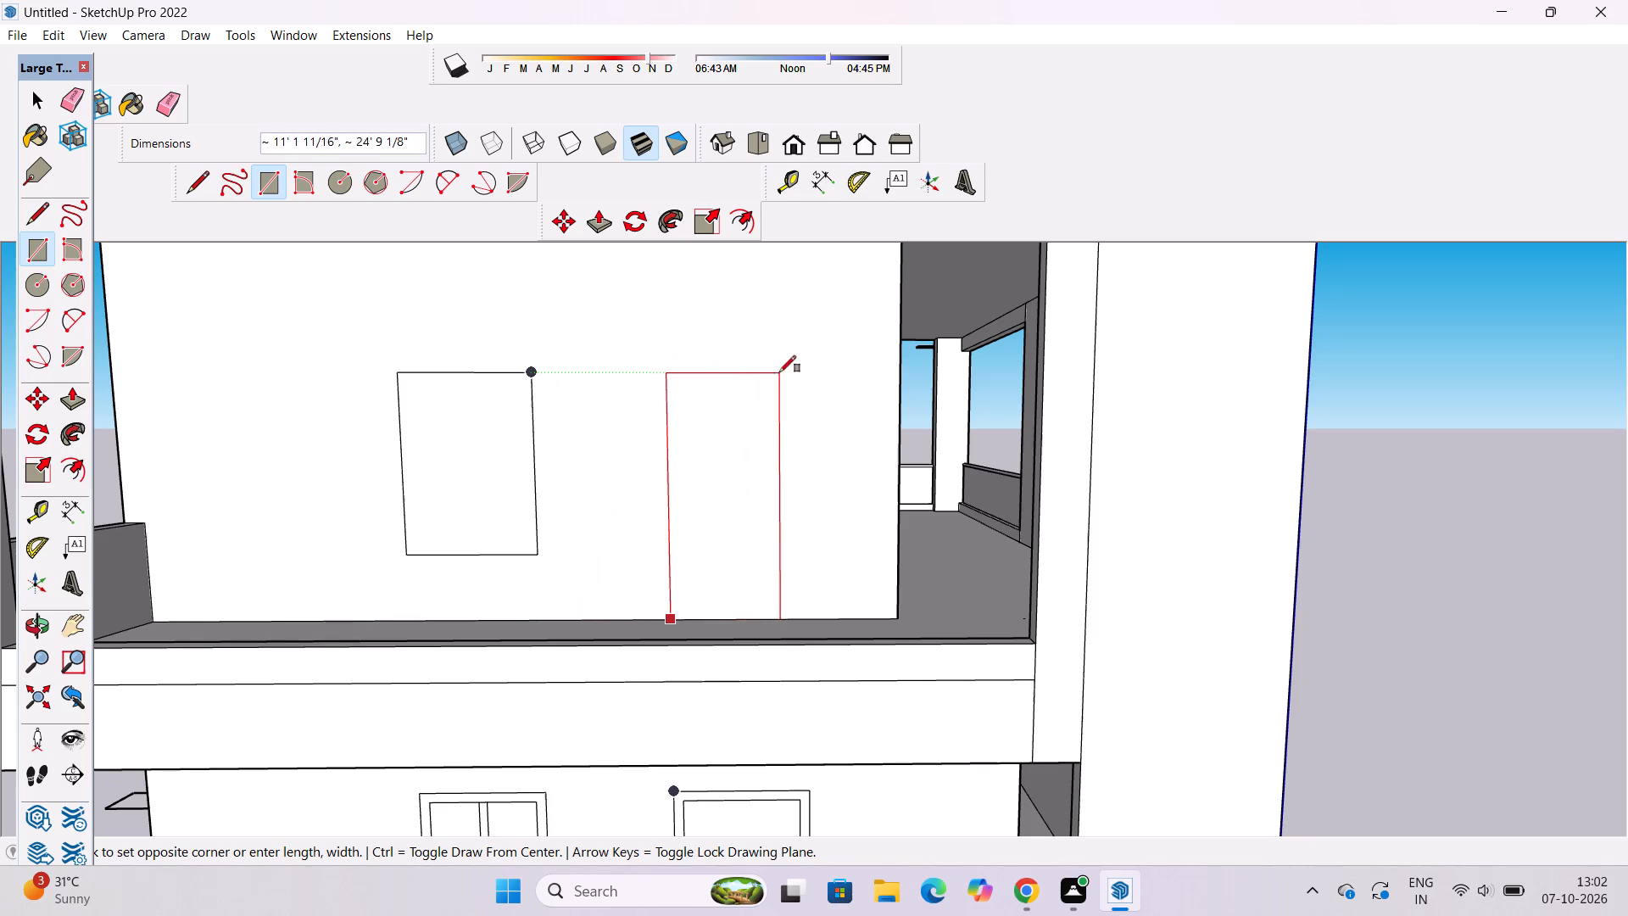
pyautogui.click(800, 371)
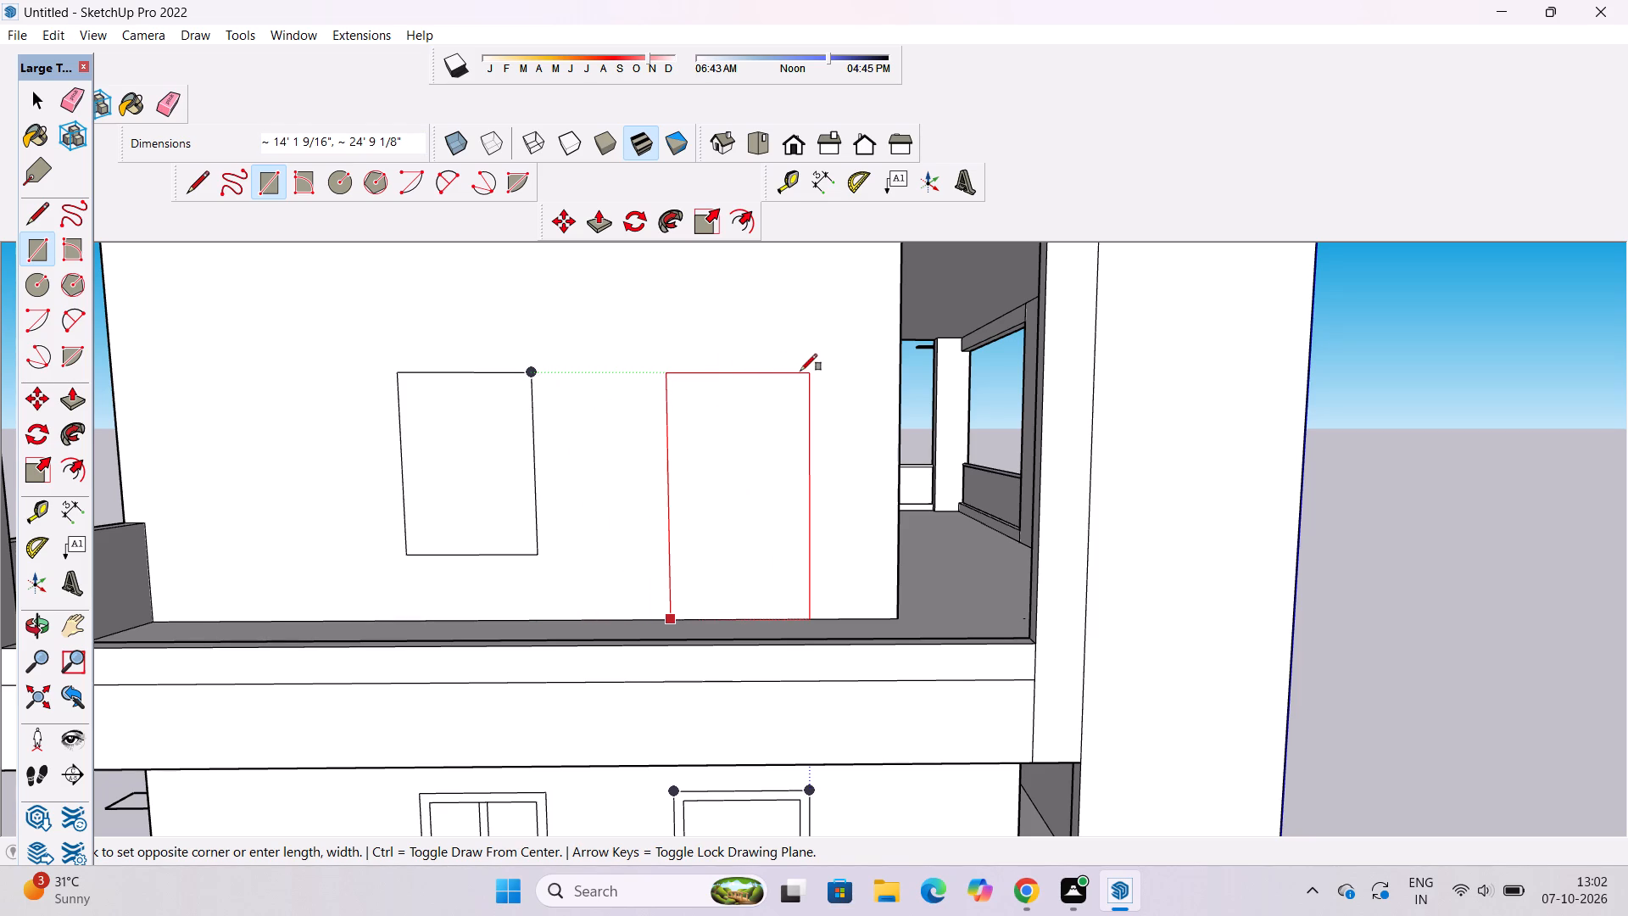
# Offset the first-floor window outline inward by 1' to form its frame.
pyautogui.press('o')
pyautogui.press('f')
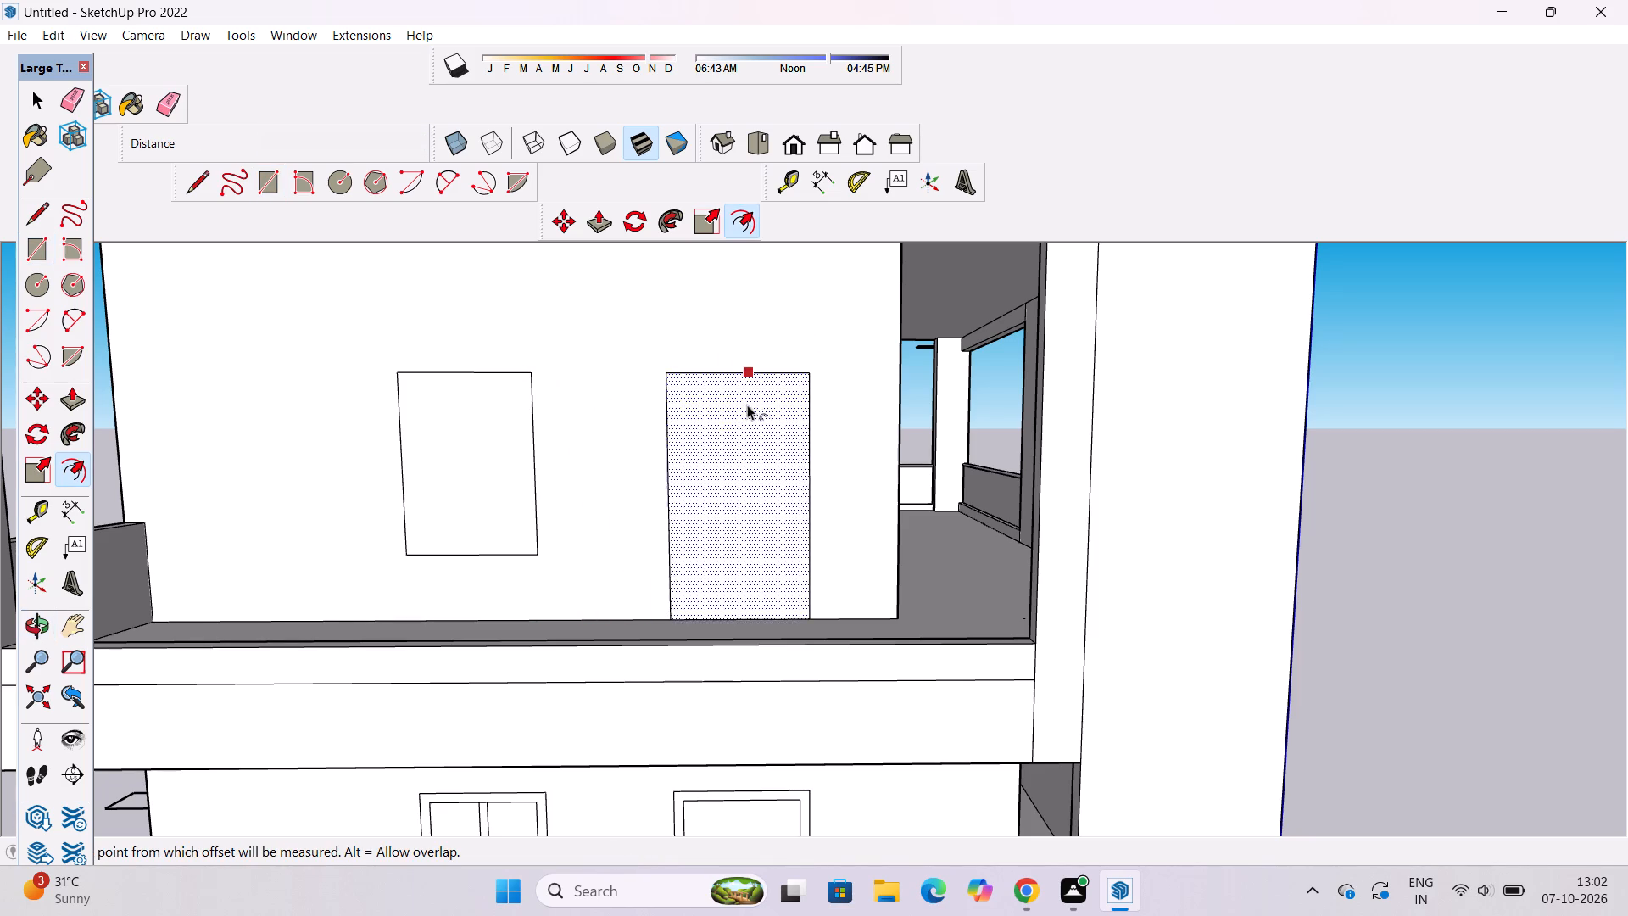
pyautogui.click(459, 378)
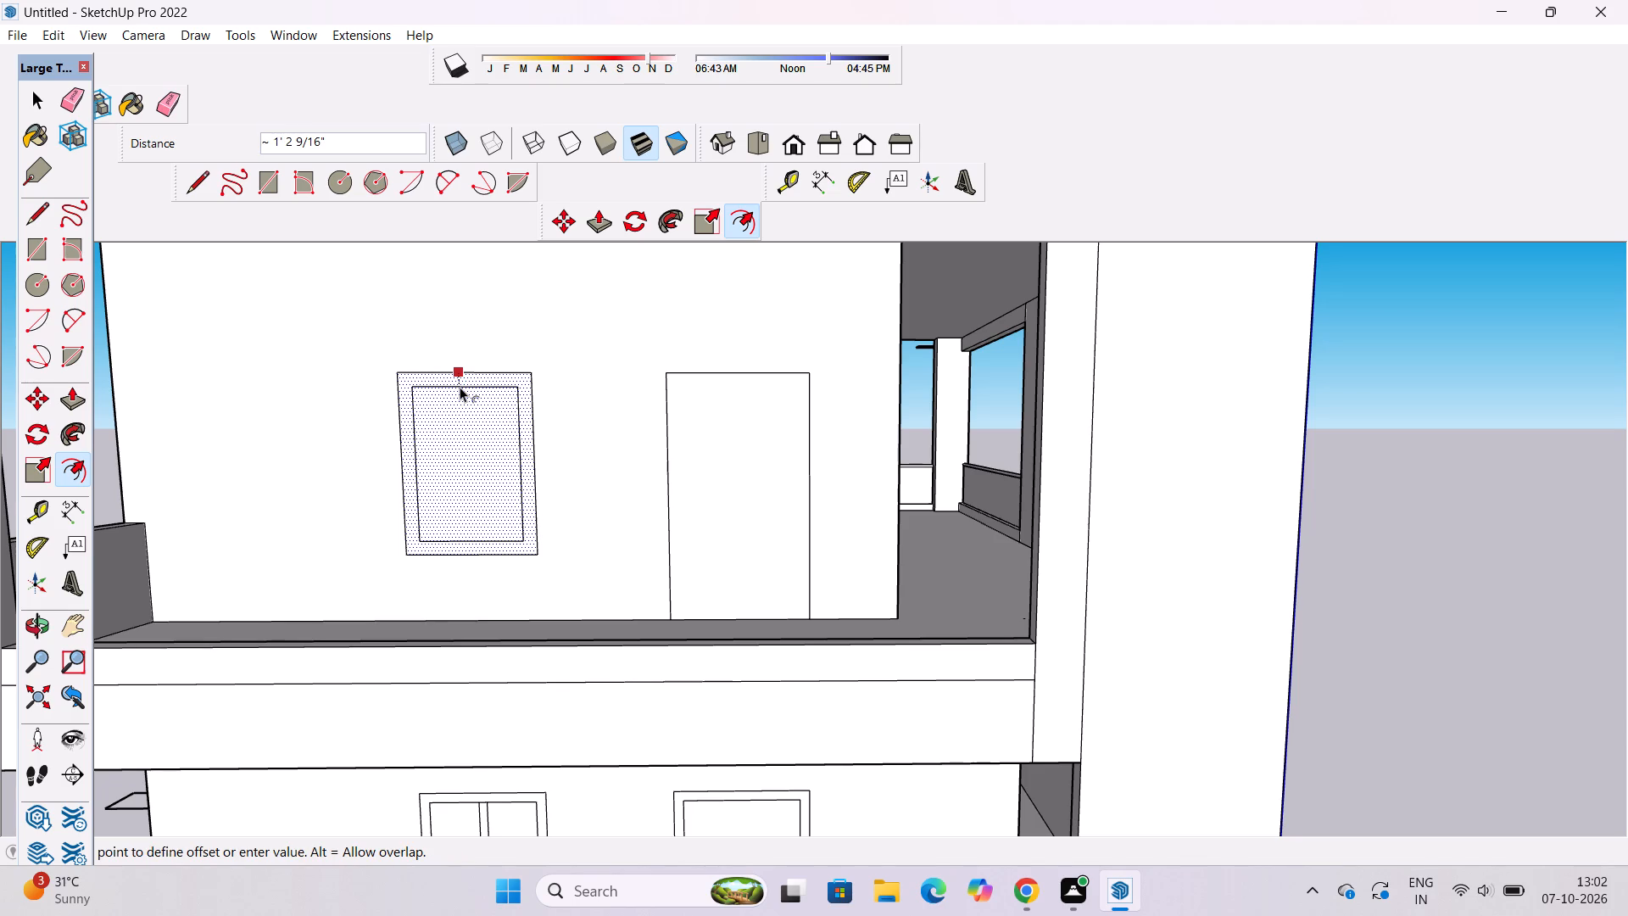
pyautogui.write("1'")
pyautogui.press('Return')
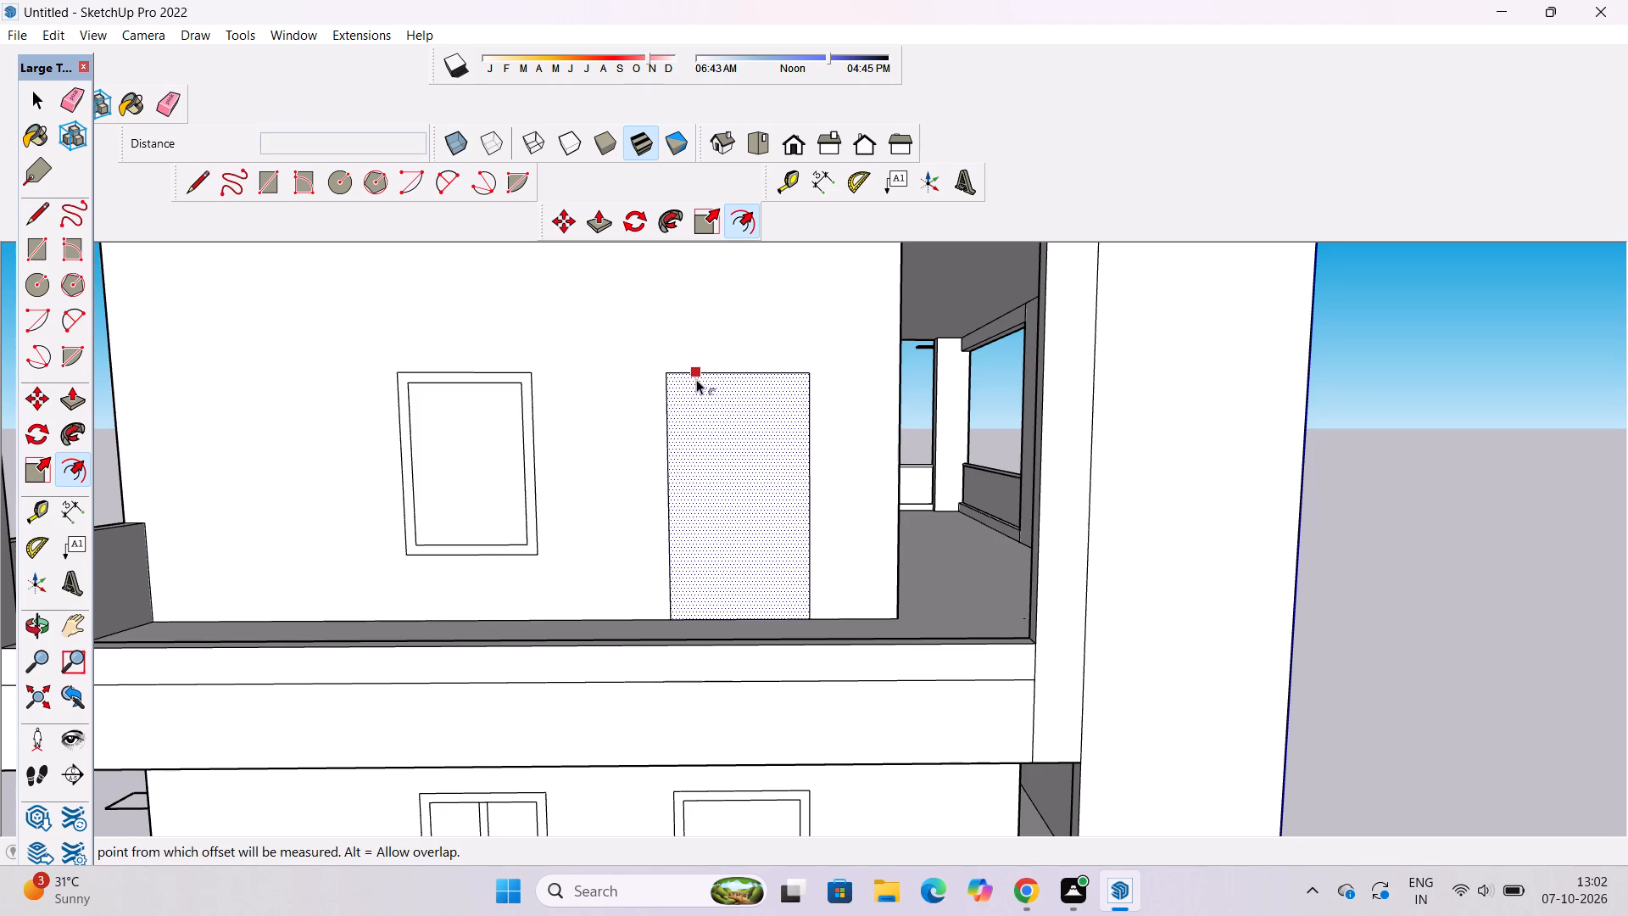
# Offset the first-floor door outline inward by 1', matching the inner edge of the adjacent window frame.
pyautogui.click(696, 377)
pyautogui.click(520, 386)
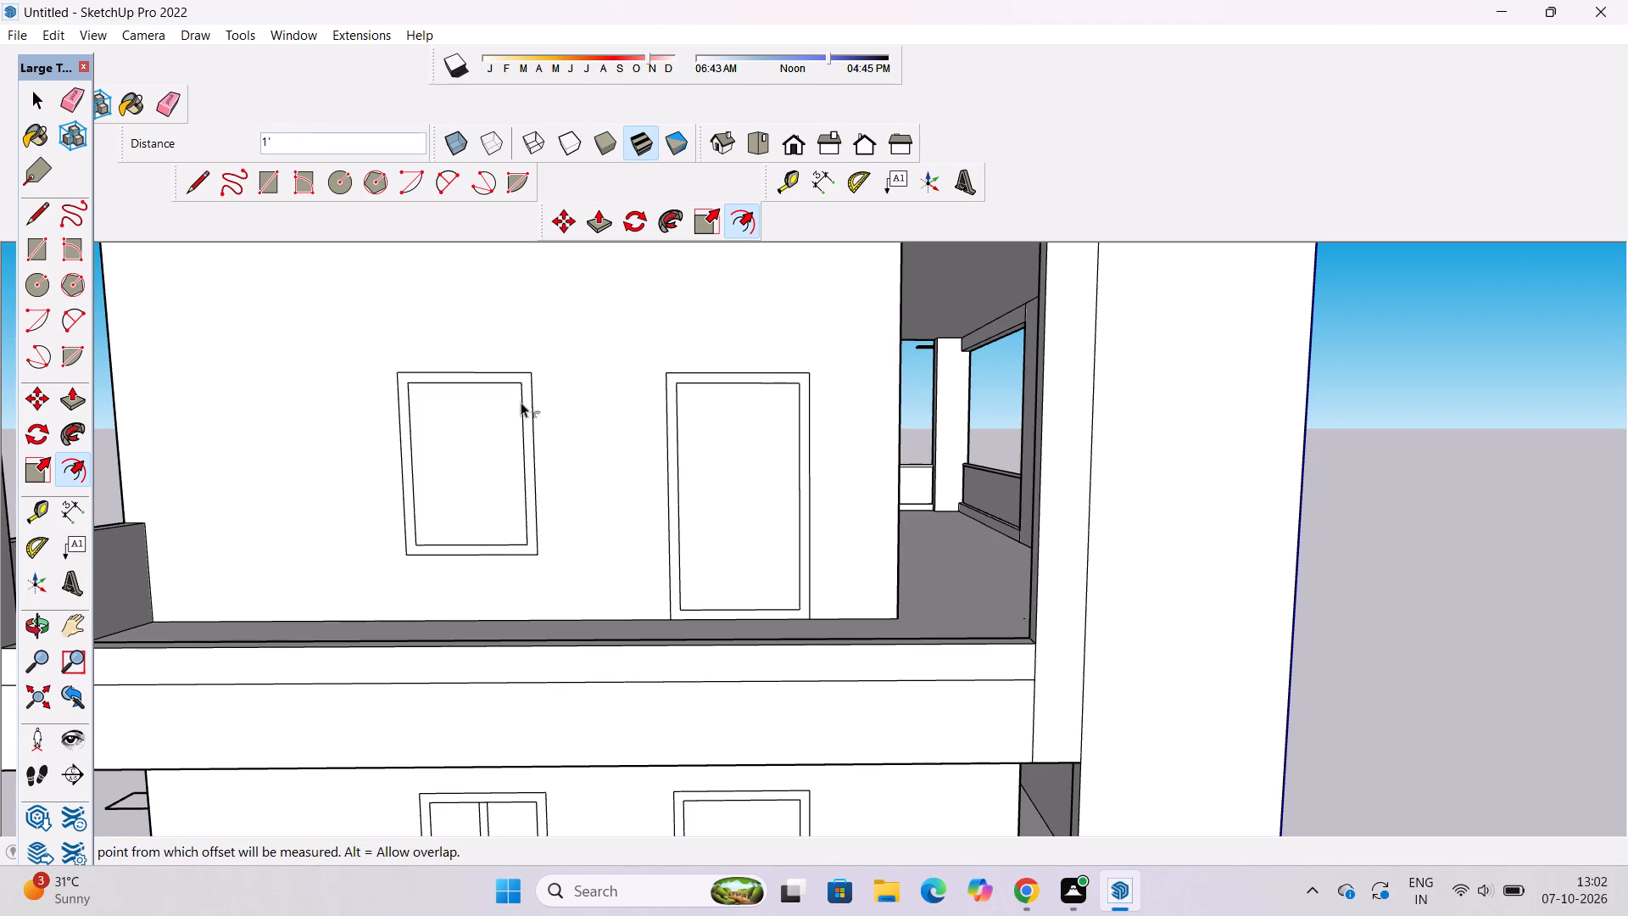
pyautogui.press('space')
pyautogui.scroll(-5, 564, 453)
pyautogui.click(1115, 440)
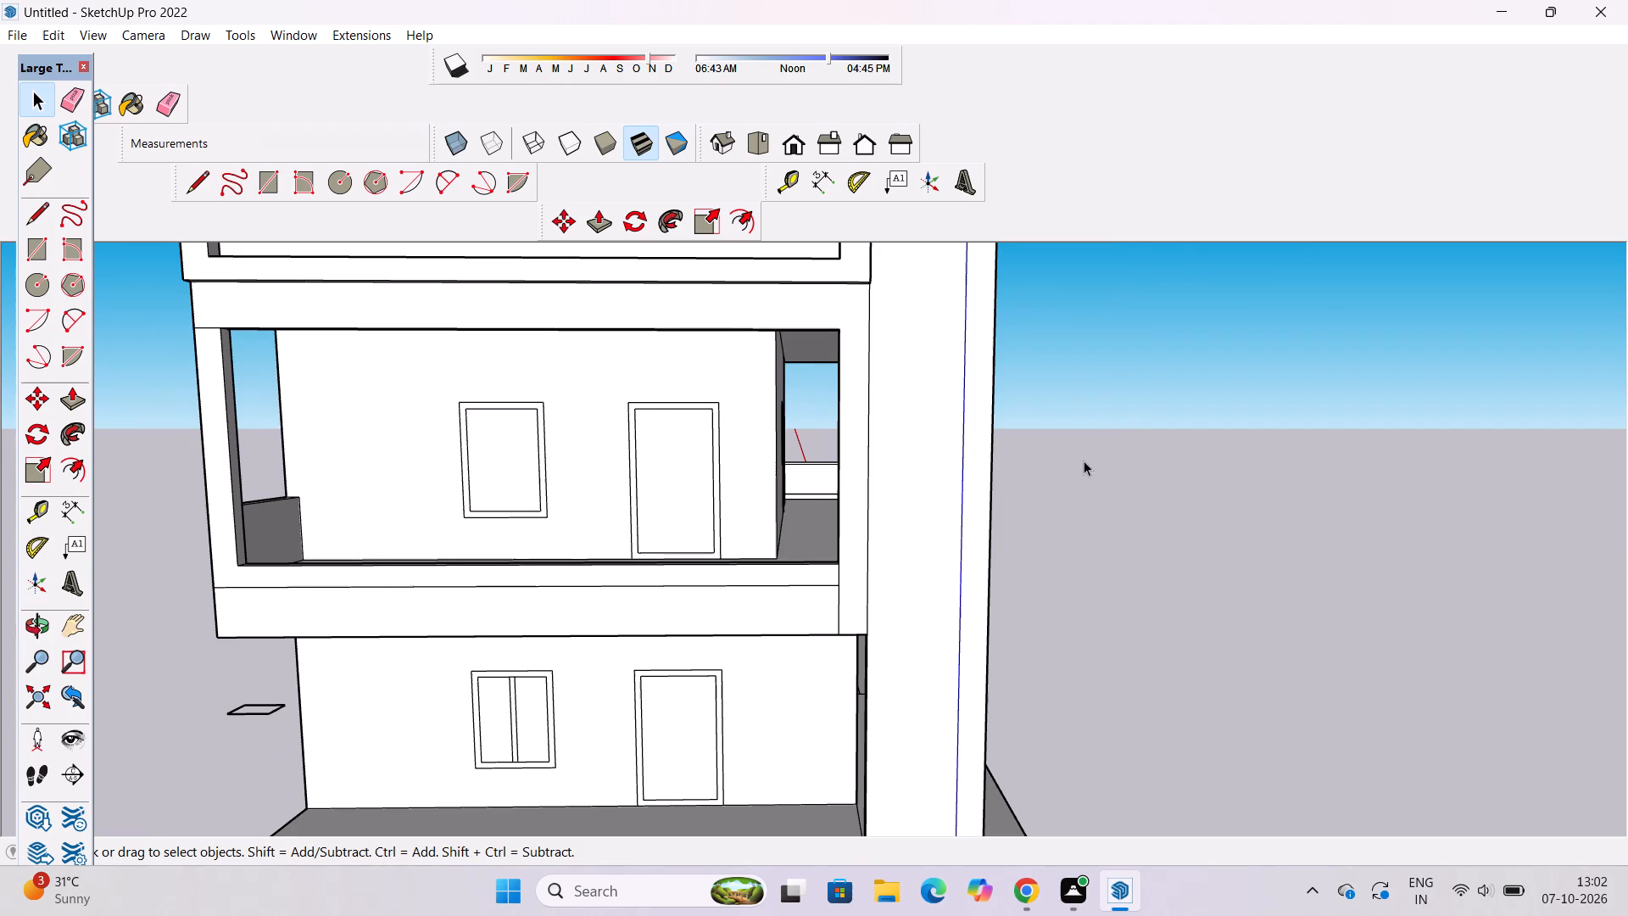
# Examine the side elevation's upper floors and the balcony parapet and wall above the first-floor window and door.
pyautogui.press('o')
pyautogui.scroll(-3, 855, 482)
pyautogui.keyDown('shift'); pyautogui.moveTo(727, 504); pyautogui.dragTo(752, 597); pyautogui.keyUp('shift')
pyautogui.scroll(-3, 733, 539)
pyautogui.keyDown('shift'); pyautogui.moveTo(714, 482); pyautogui.dragTo(694, 567); pyautogui.keyUp('shift')
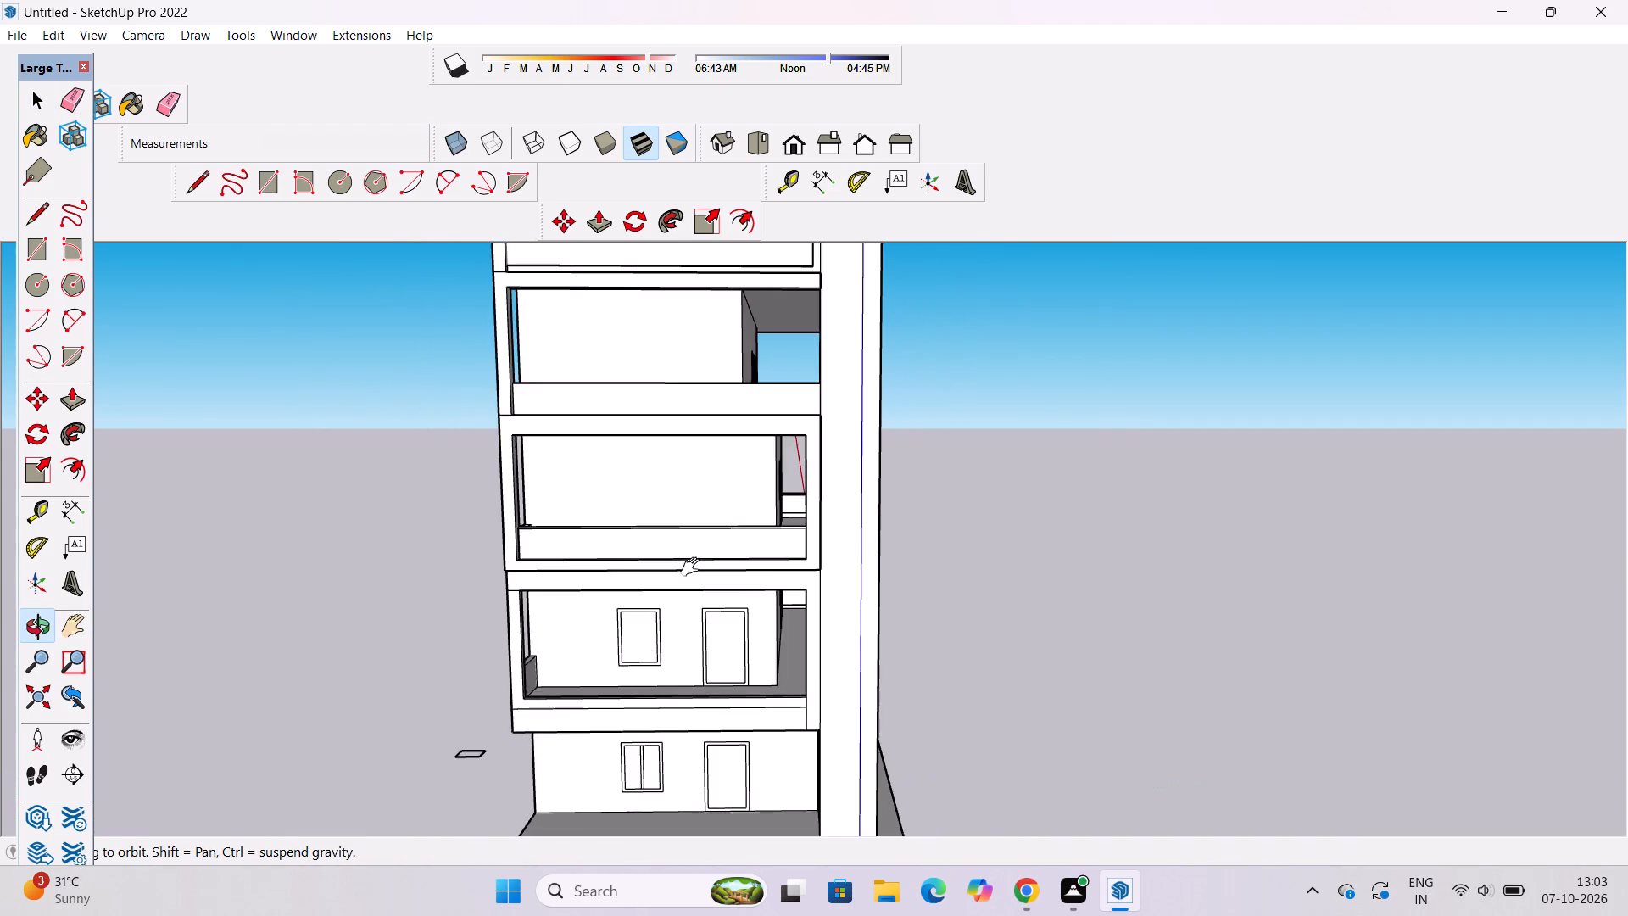
pyautogui.scroll(5, 687, 563)
pyautogui.scroll(4, 590, 589)
pyautogui.keyDown('shift'); pyautogui.moveTo(588, 589); pyautogui.dragTo(610, 505); pyautogui.keyUp('shift')
pyautogui.keyDown('shift'); pyautogui.scroll(-3, 610, 503); pyautogui.keyUp('shift')
pyautogui.moveTo(612, 502); pyautogui.dragTo(616, 536)
pyautogui.scroll(3, 617, 536)
pyautogui.keyDown('shift'); pyautogui.moveTo(617, 536); pyautogui.dragTo(617, 564); pyautogui.keyUp('shift')
pyautogui.keyDown('shift'); pyautogui.moveTo(617, 564); pyautogui.dragTo(613, 531); pyautogui.keyUp('shift')
pyautogui.keyDown('shift'); pyautogui.moveTo(615, 518); pyautogui.dragTo(616, 503); pyautogui.keyUp('shift')
pyautogui.keyDown('shift'); pyautogui.doubleClick(617, 499); pyautogui.keyUp('shift')
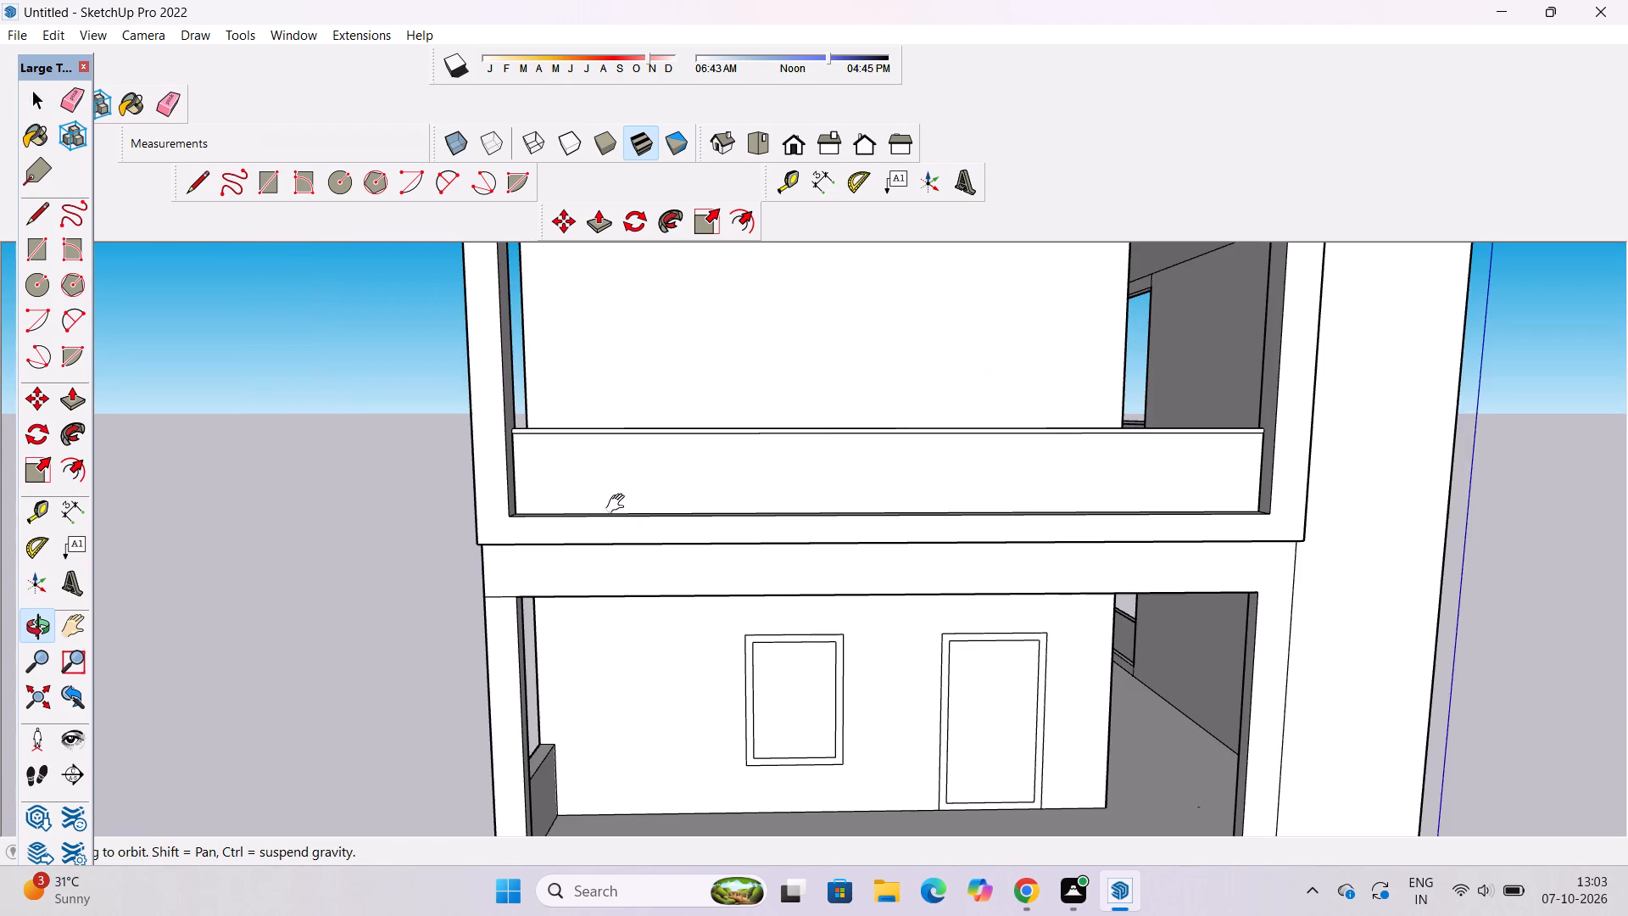
pyautogui.keyDown('shift'); pyautogui.moveTo(619, 504); pyautogui.dragTo(545, 504); pyautogui.keyUp('shift')
pyautogui.press('space')
pyautogui.scroll(-2, 499, 416)
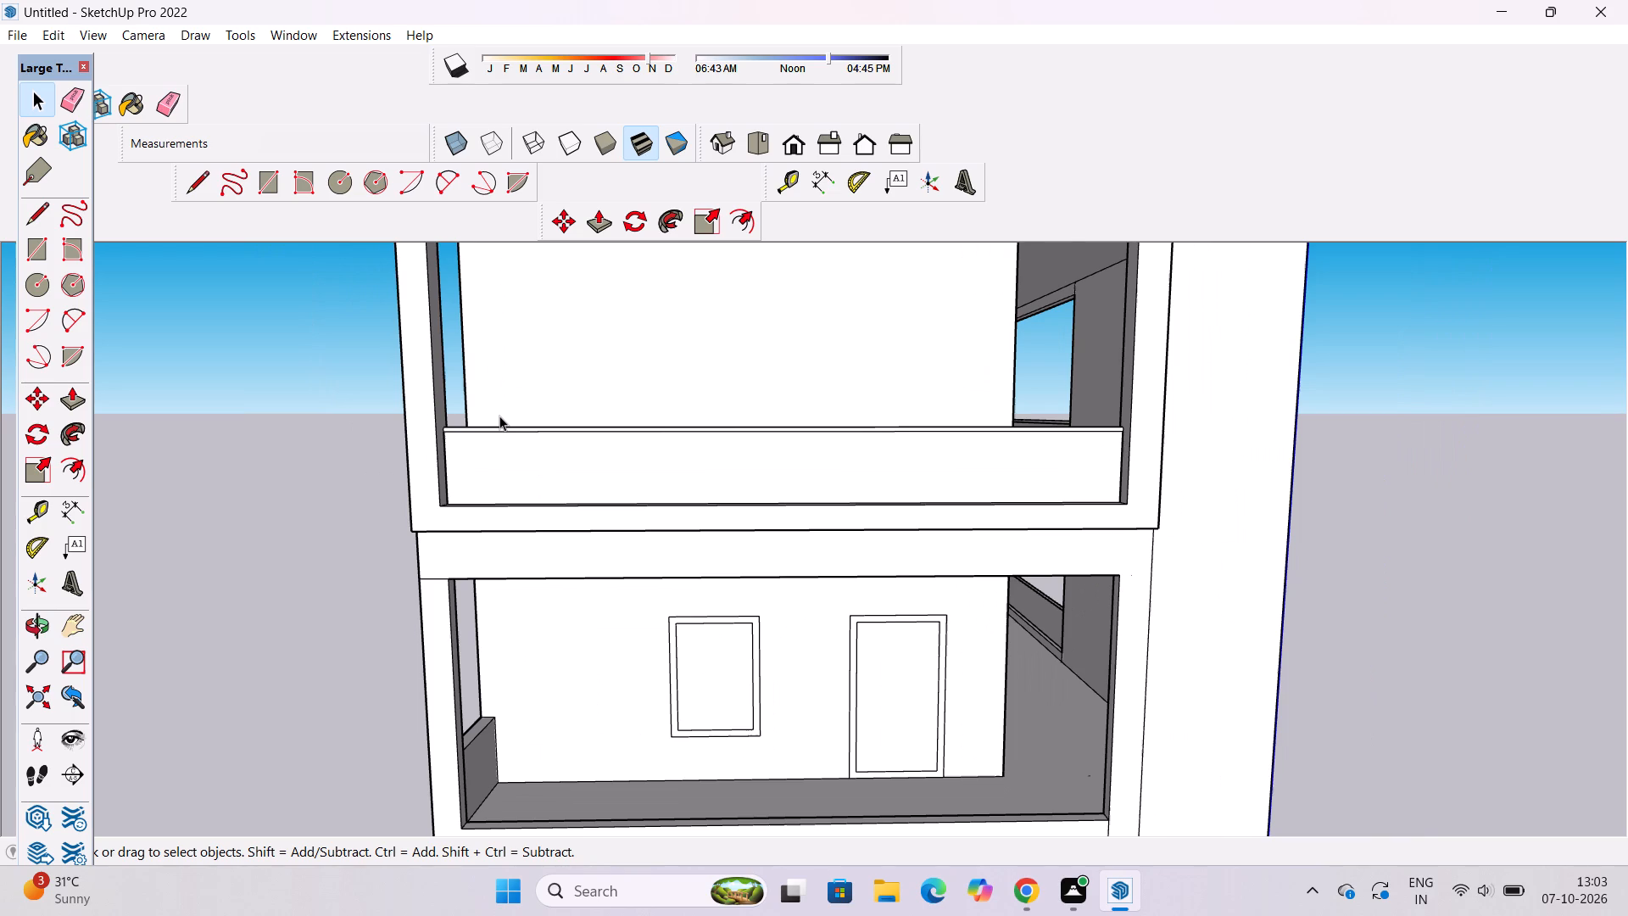
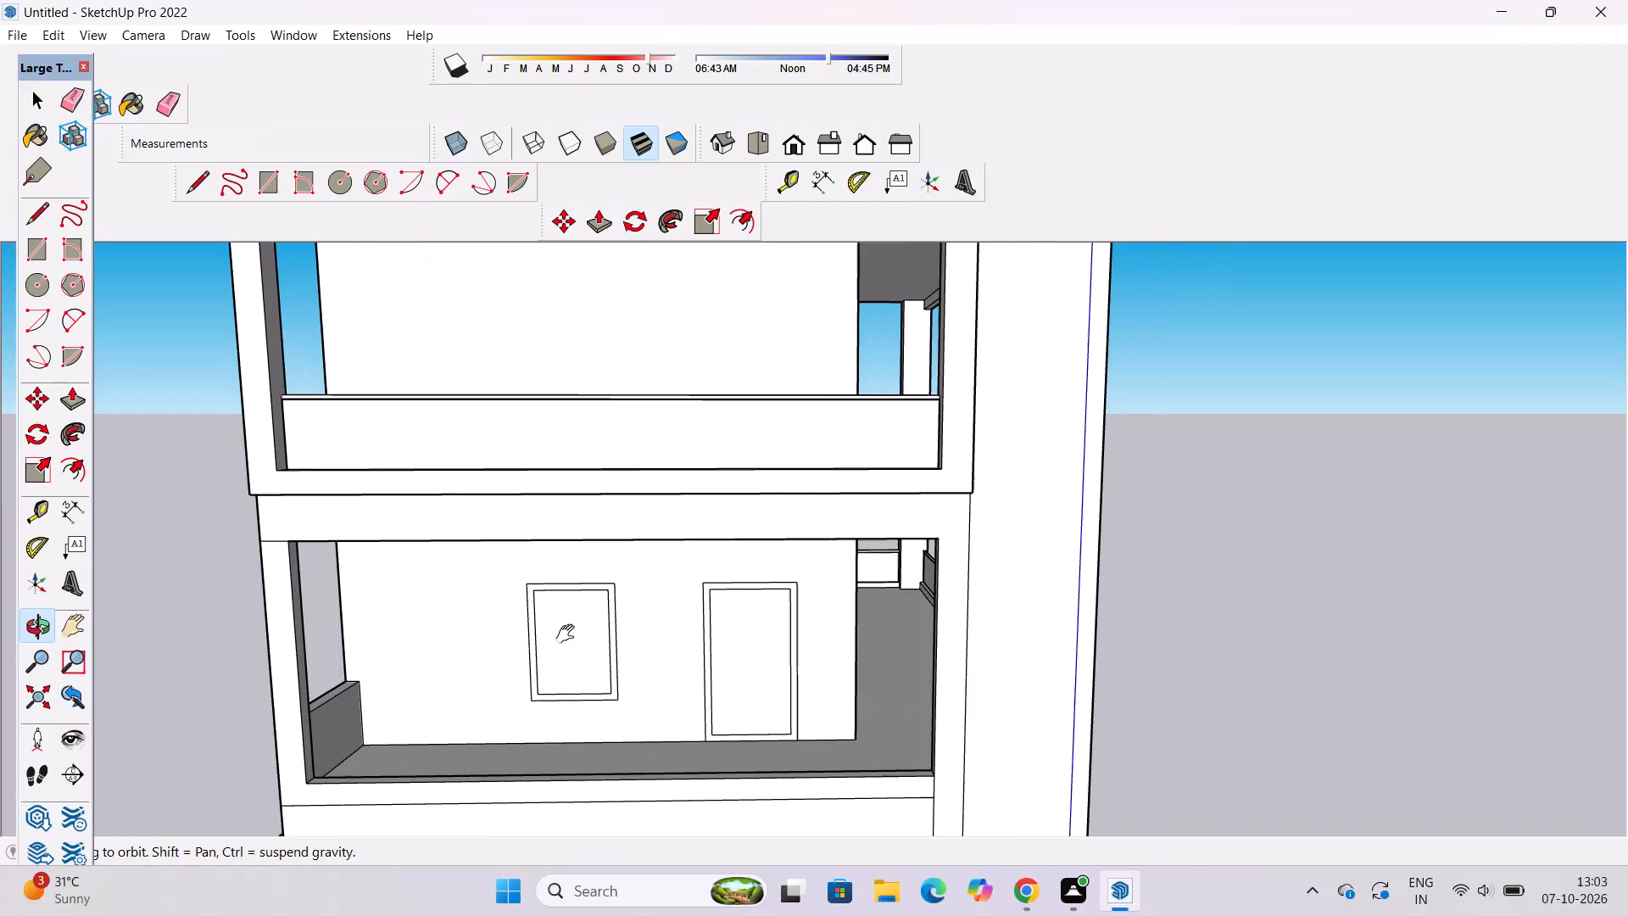
# Examine the side elevation's first-floor window and door in relation to the floors above and below.
pyautogui.keyDown('shift'); pyautogui.click(555, 645); pyautogui.keyUp('shift')
pyautogui.scroll(-4, 555, 645)
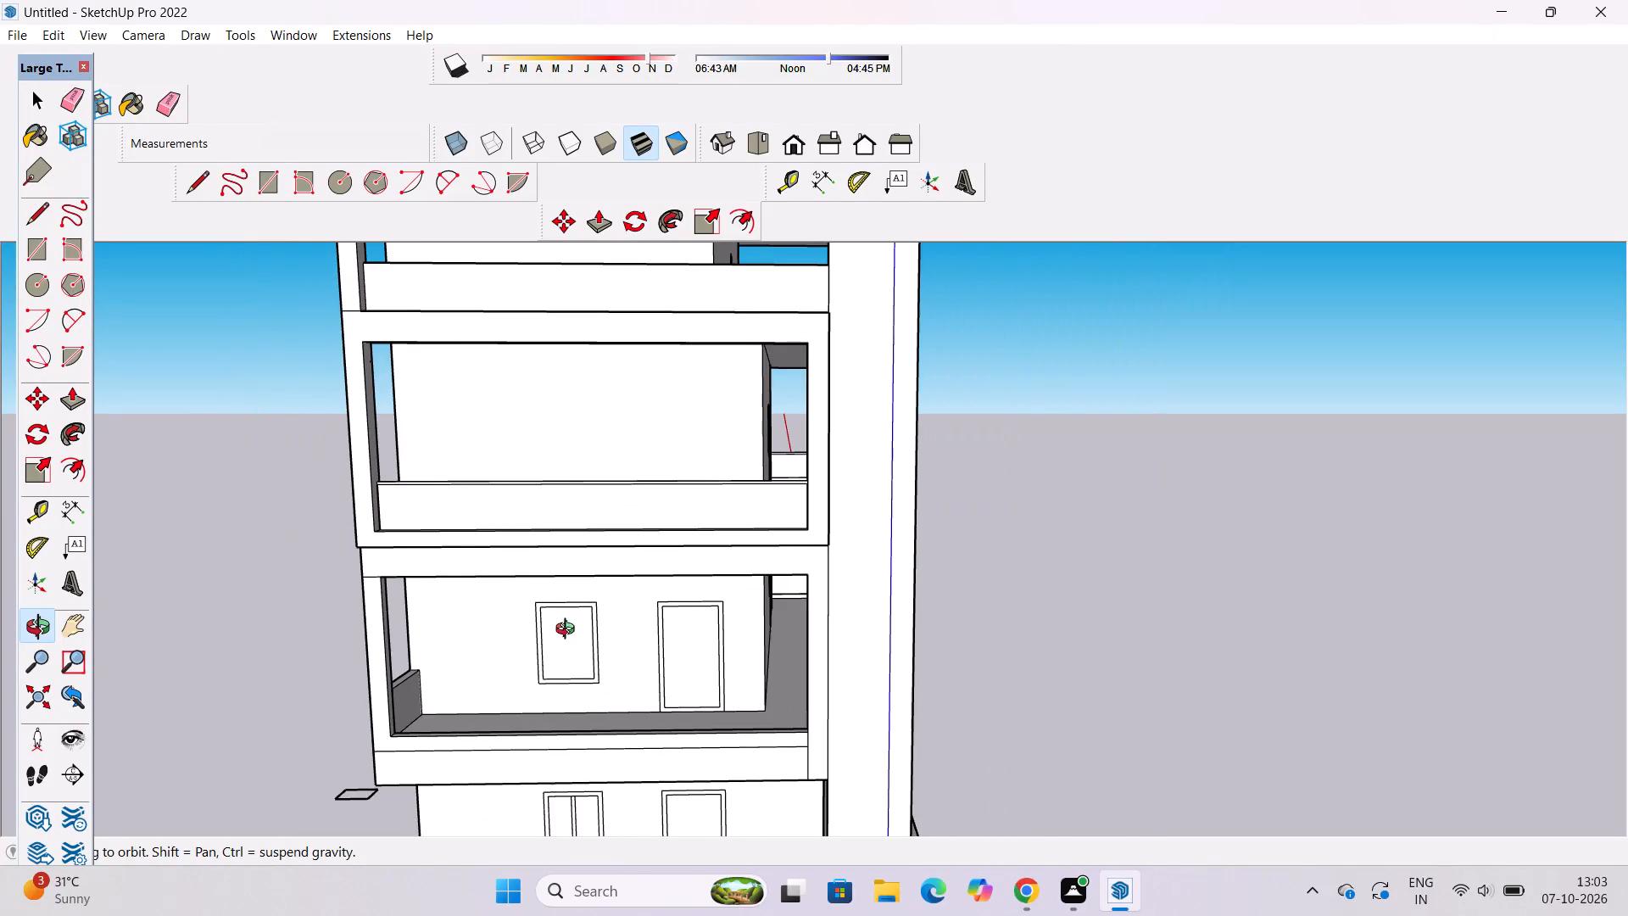
pyautogui.moveTo(569, 631); pyautogui.dragTo(537, 645)
pyautogui.scroll(-1, 537, 645)
pyautogui.keyDown('shift'); pyautogui.moveTo(536, 648); pyautogui.dragTo(634, 684); pyautogui.keyUp('shift')
pyautogui.keyDown('shift'); pyautogui.click(629, 703); pyautogui.keyUp('shift')
pyautogui.keyDown('shift'); pyautogui.moveTo(629, 703); pyautogui.dragTo(628, 704); pyautogui.keyUp('shift')
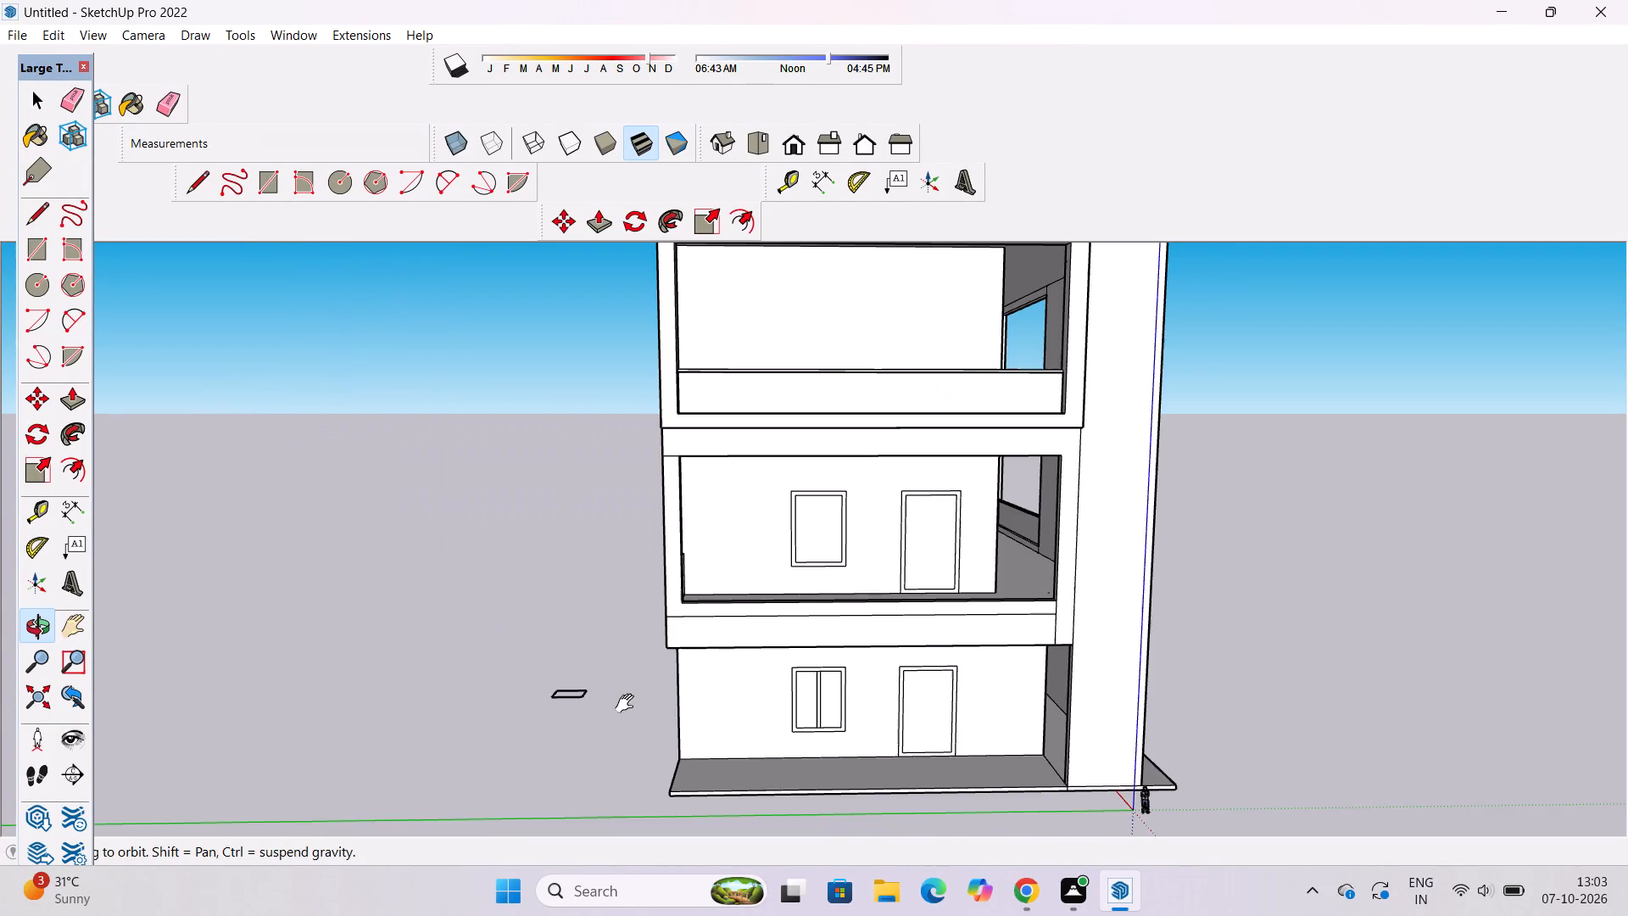
pyautogui.keyDown('shift'); pyautogui.moveTo(628, 704); pyautogui.dragTo(623, 686); pyautogui.keyUp('shift')
pyautogui.scroll(2, 618, 681)
pyautogui.keyDown('shift'); pyautogui.moveTo(624, 681); pyautogui.dragTo(501, 680); pyautogui.keyUp('shift')
pyautogui.scroll(-2, 556, 640)
pyautogui.keyDown('shift'); pyautogui.moveTo(568, 620); pyautogui.dragTo(456, 739); pyautogui.keyUp('shift')
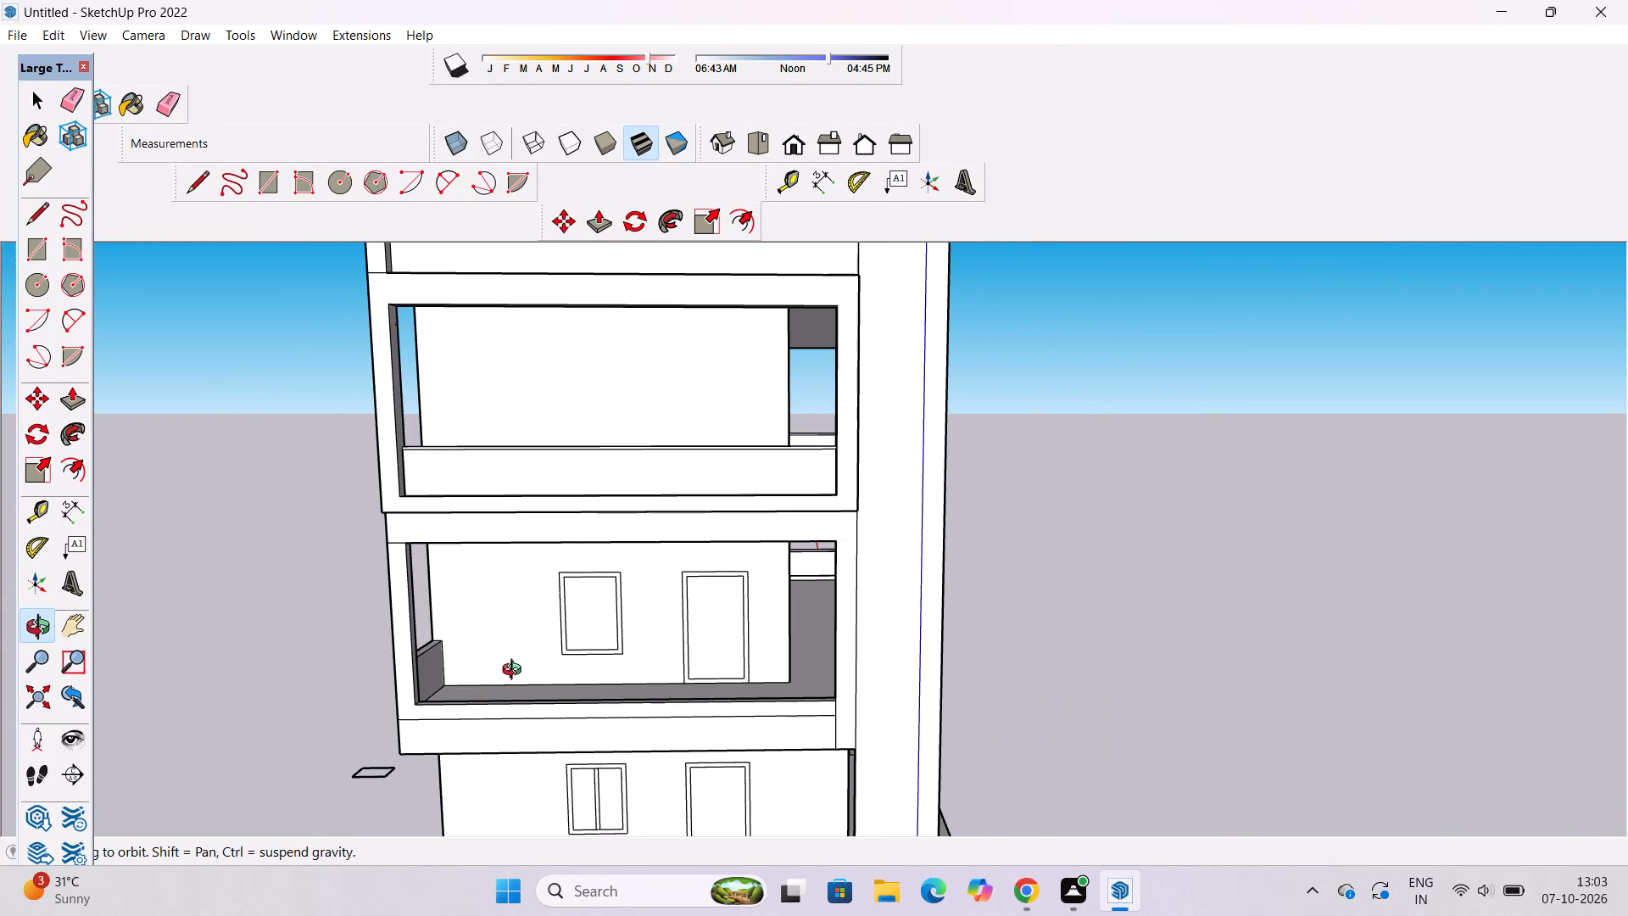
pyautogui.keyDown('shift'); pyautogui.moveTo(521, 654); pyautogui.dragTo(483, 691); pyautogui.keyUp('shift')
pyautogui.keyDown('shift'); pyautogui.scroll(3, 525, 672); pyautogui.keyUp('shift')
pyautogui.keyDown('shift'); pyautogui.moveTo(525, 672); pyautogui.dragTo(415, 701); pyautogui.keyUp('shift')
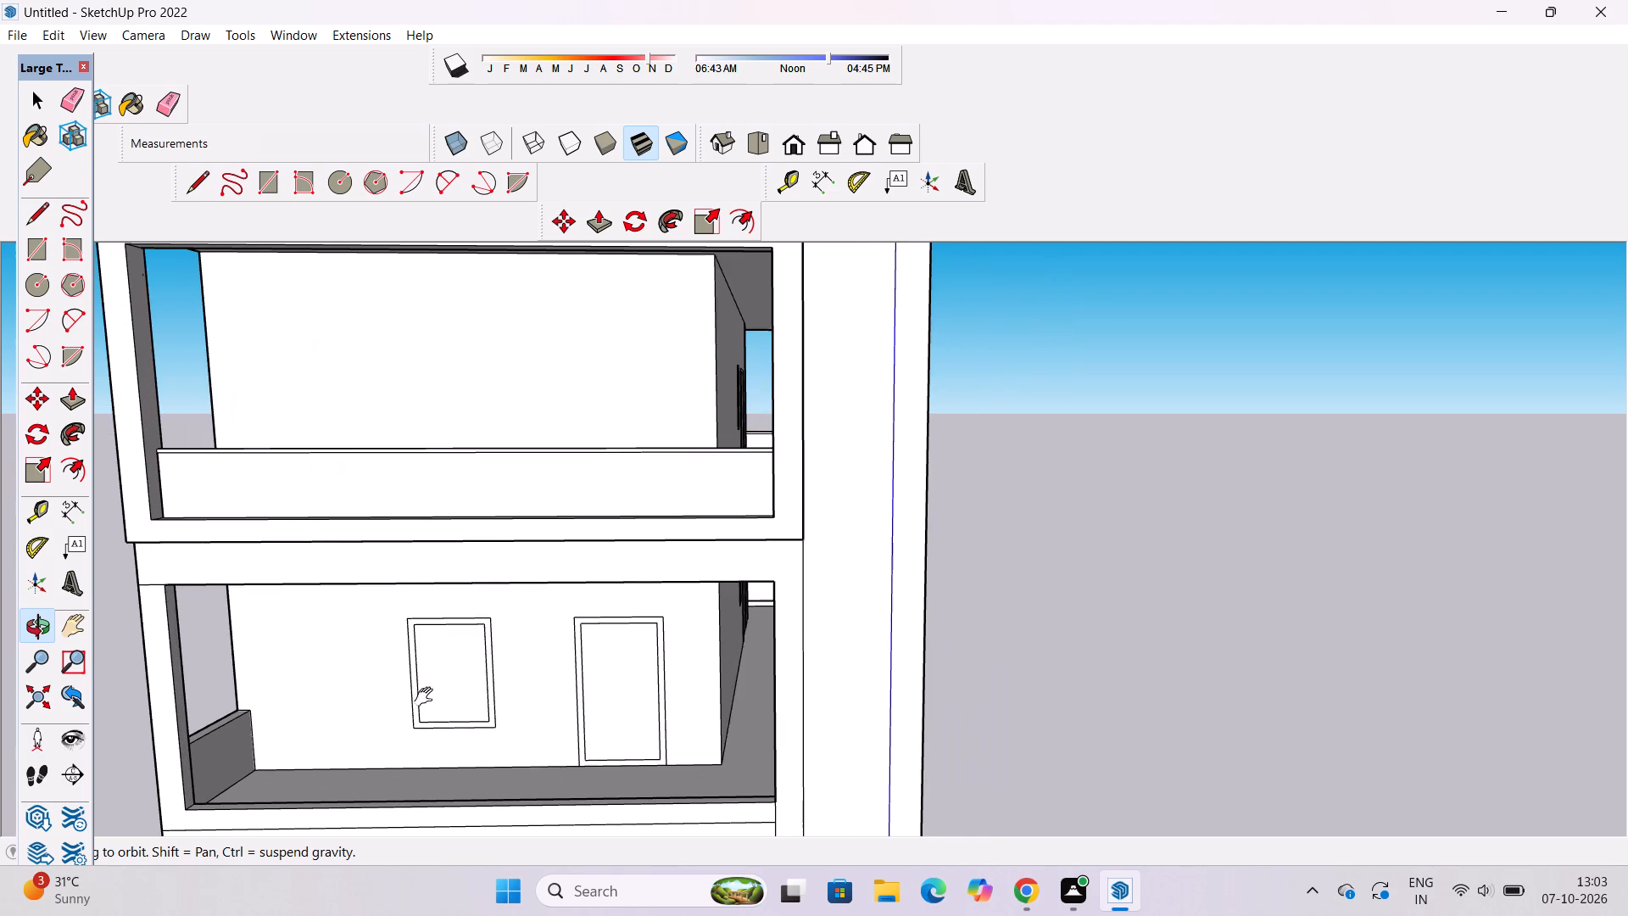
pyautogui.keyDown('shift'); pyautogui.moveTo(427, 697); pyautogui.dragTo(485, 695); pyautogui.keyUp('shift')
pyautogui.keyDown('shift'); pyautogui.moveTo(517, 690); pyautogui.dragTo(626, 640); pyautogui.keyUp('shift')
pyautogui.keyDown('shift'); pyautogui.moveTo(597, 646); pyautogui.dragTo(555, 658); pyautogui.keyUp('shift')
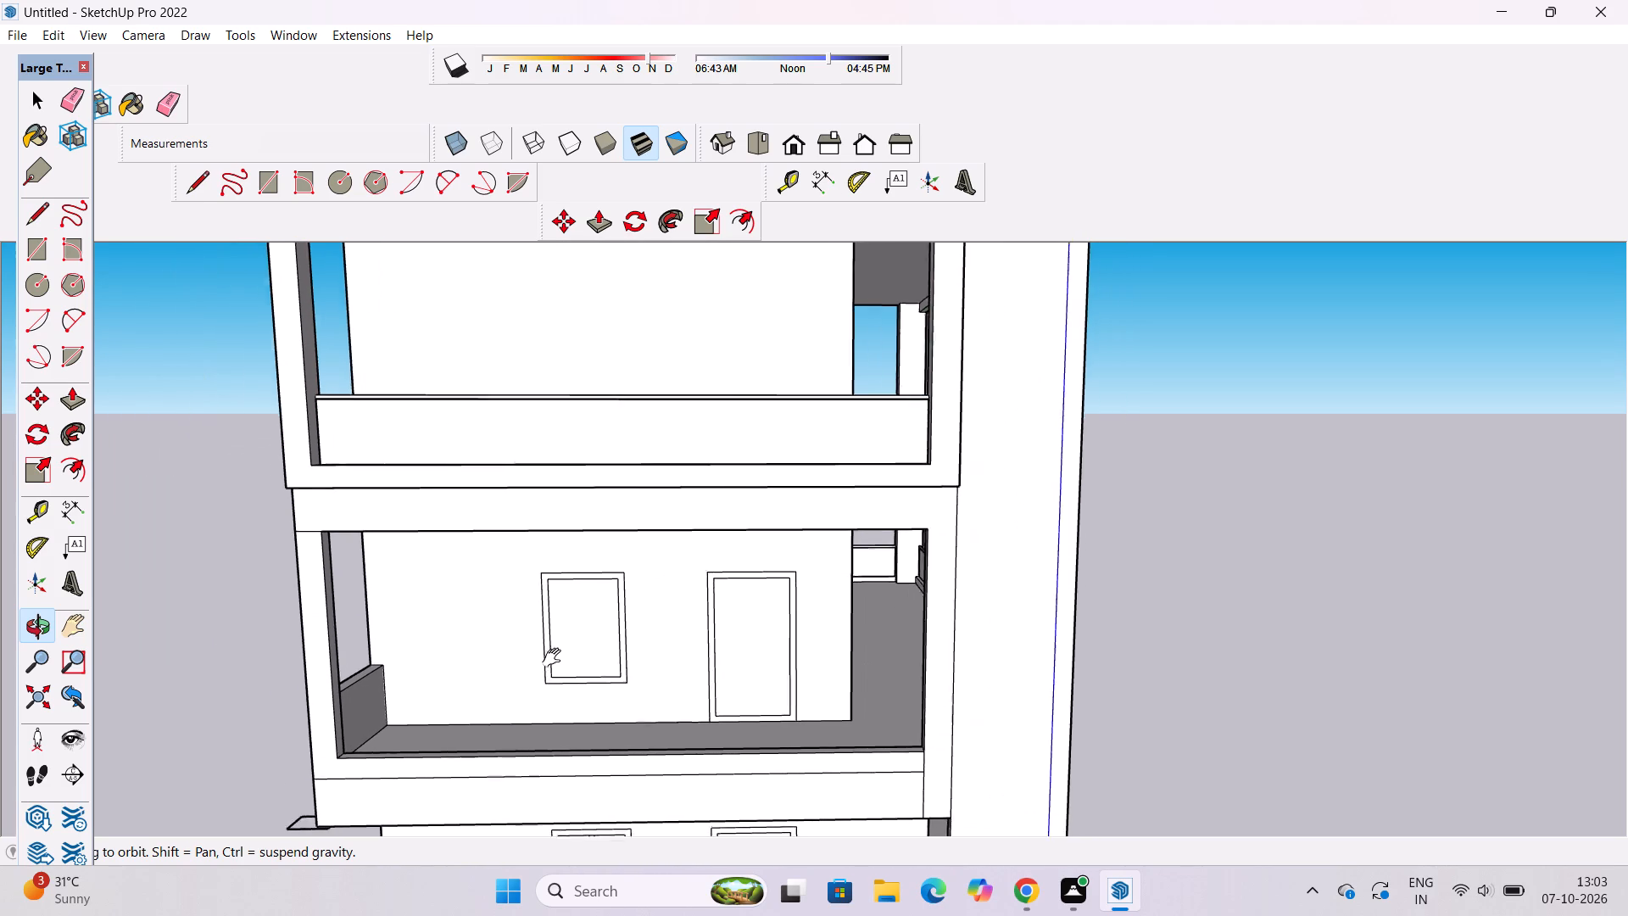
pyautogui.keyDown('shift'); pyautogui.moveTo(555, 658); pyautogui.dragTo(530, 669); pyautogui.keyUp('shift')
pyautogui.hotkey('shift', 'space')
pyautogui.click(1094, 550)
pyautogui.press('space')
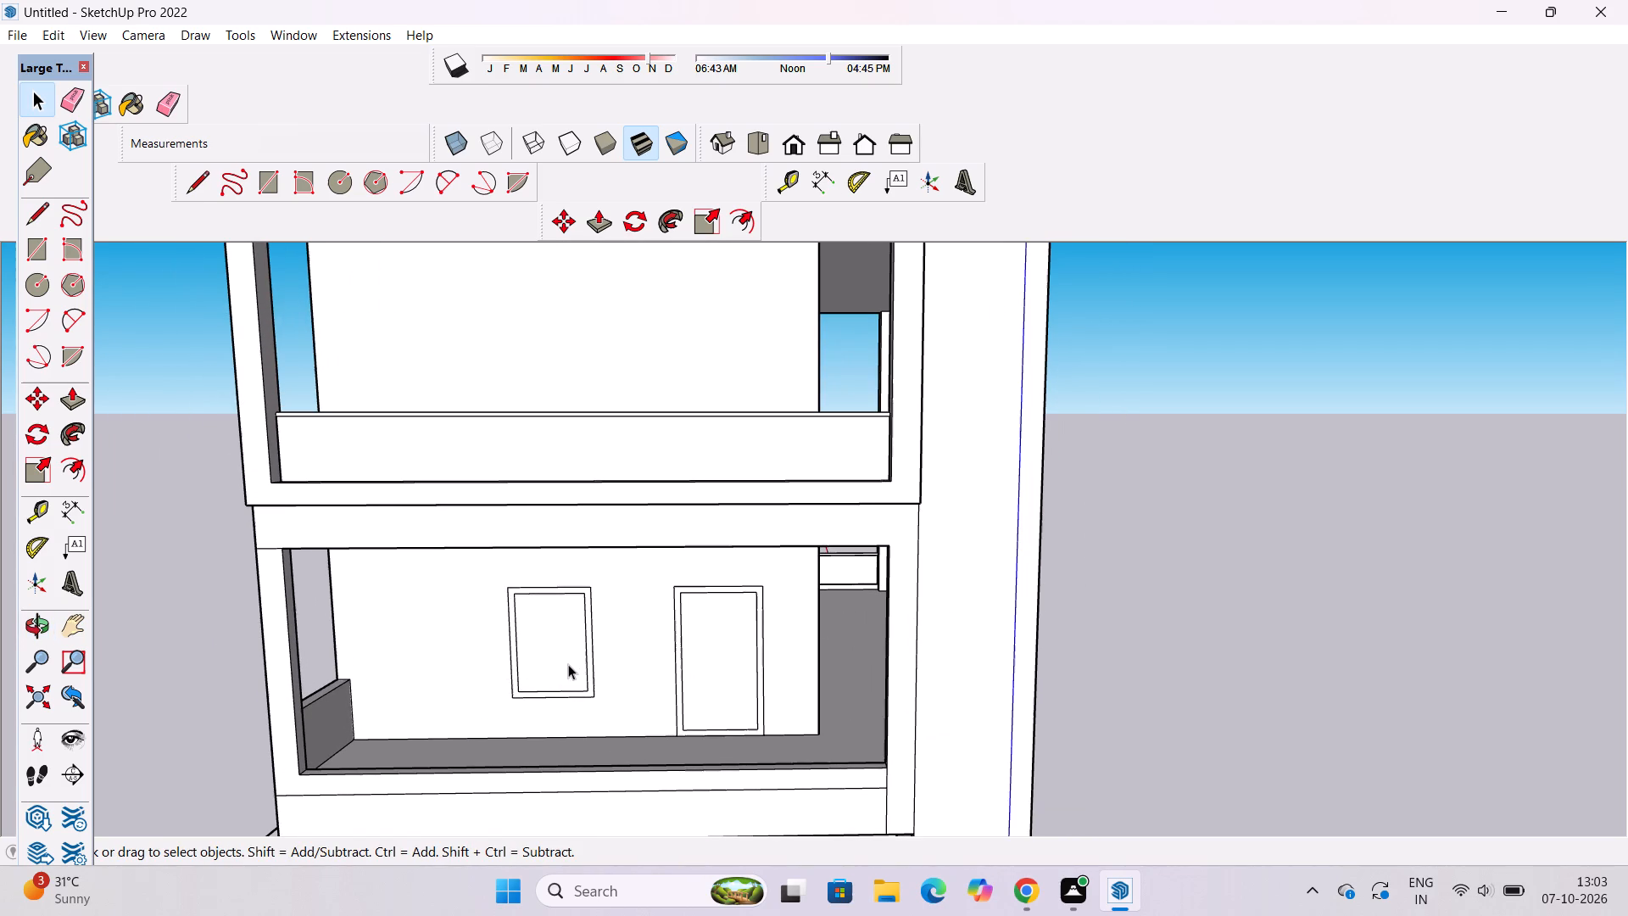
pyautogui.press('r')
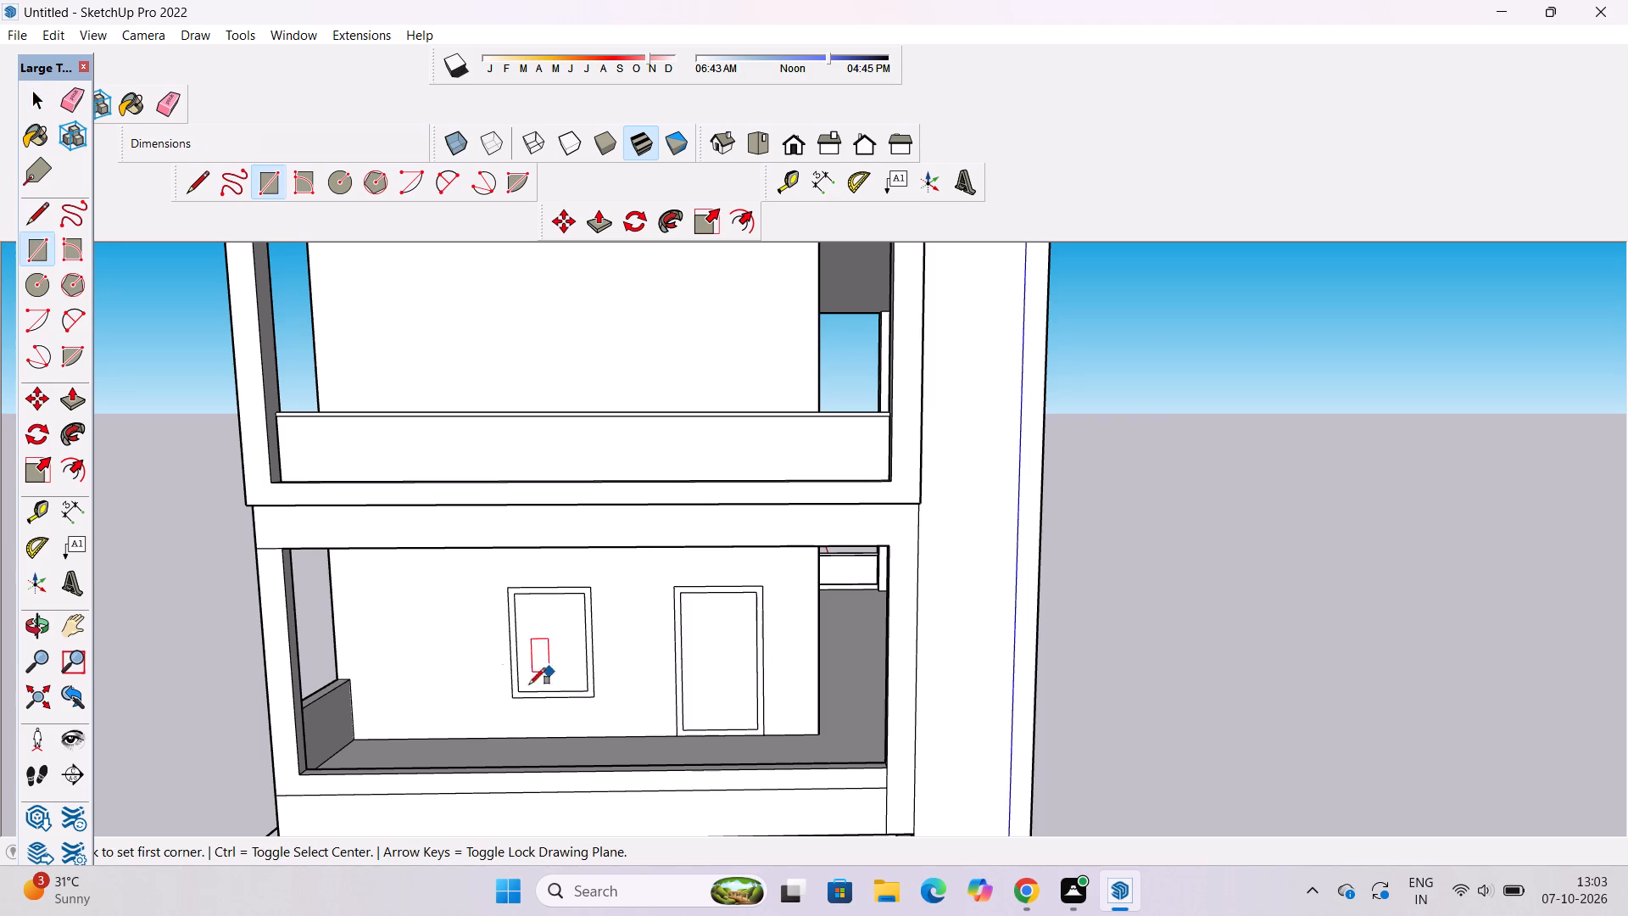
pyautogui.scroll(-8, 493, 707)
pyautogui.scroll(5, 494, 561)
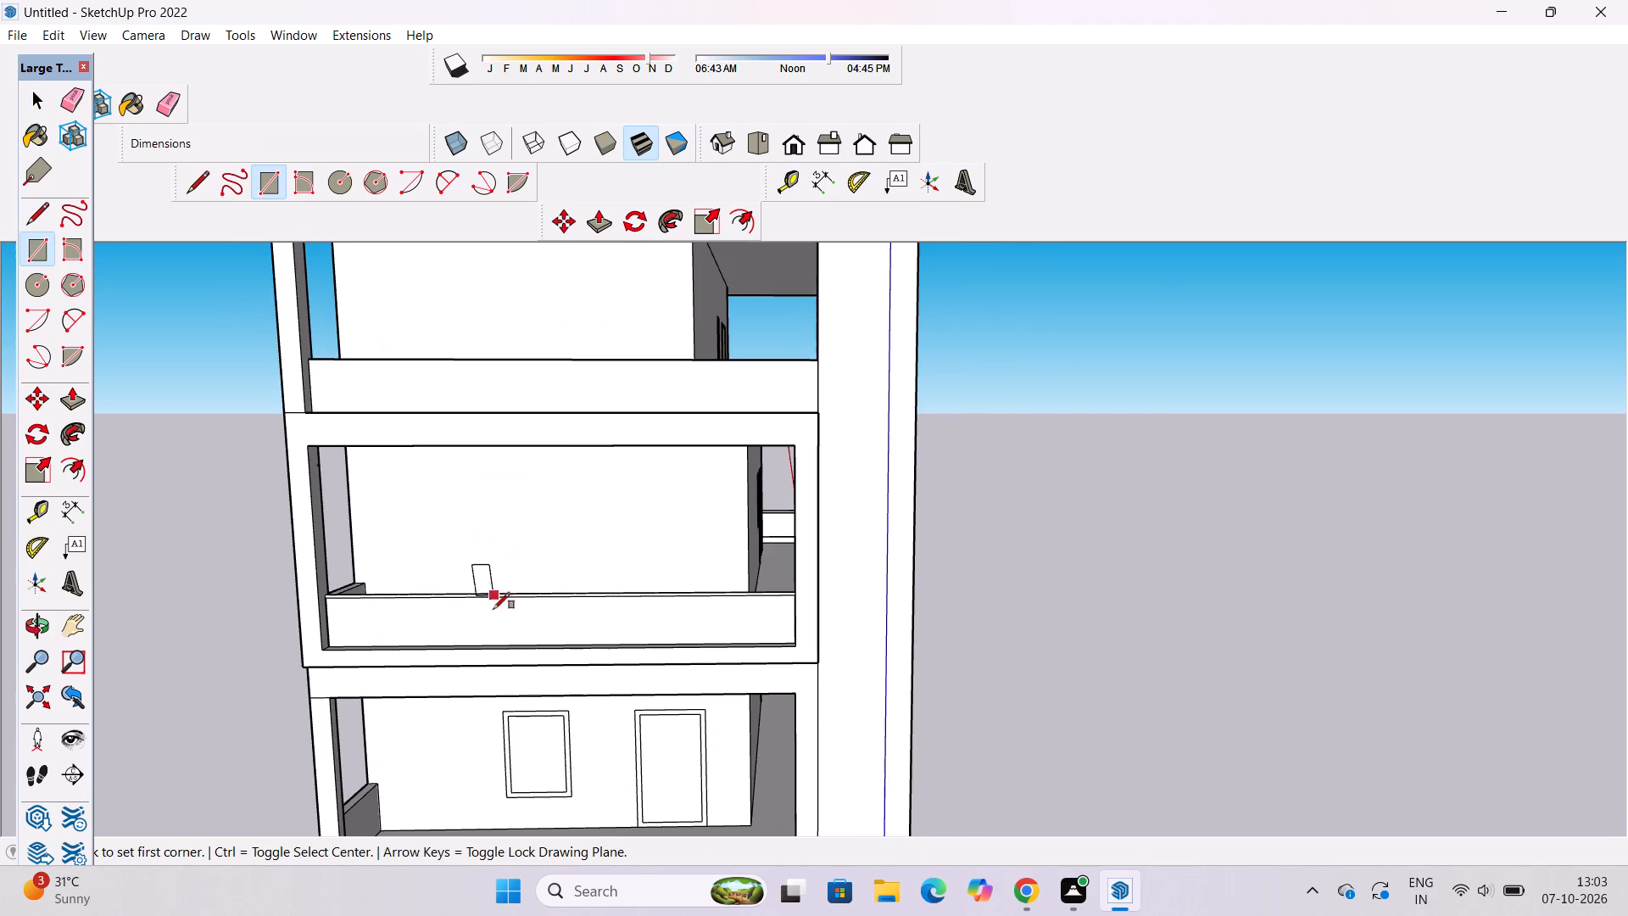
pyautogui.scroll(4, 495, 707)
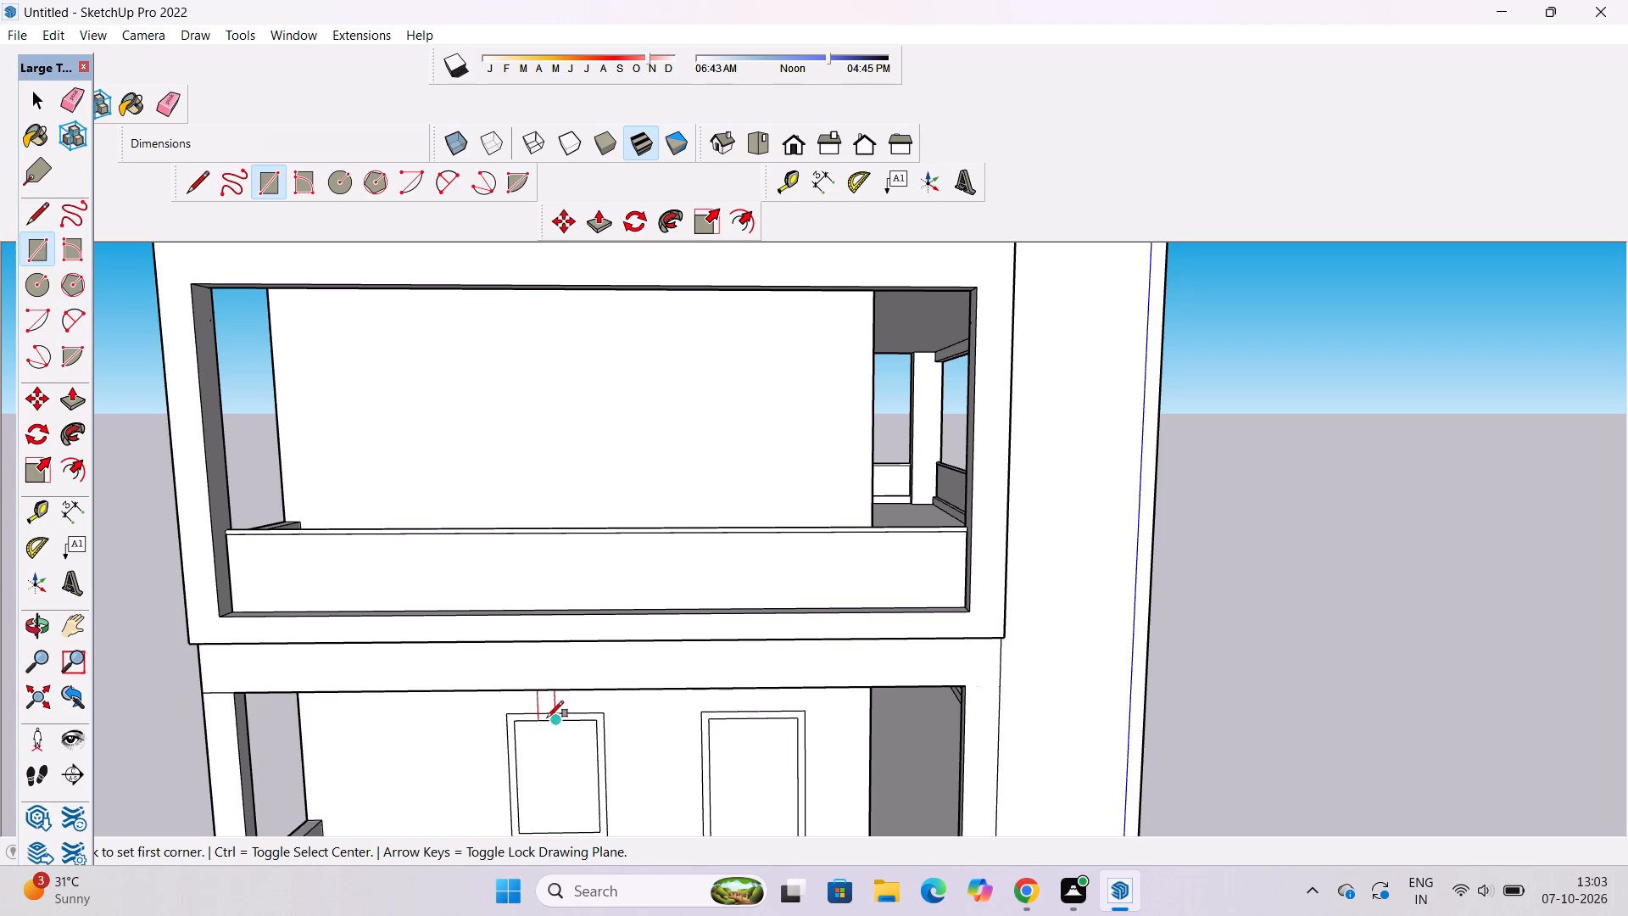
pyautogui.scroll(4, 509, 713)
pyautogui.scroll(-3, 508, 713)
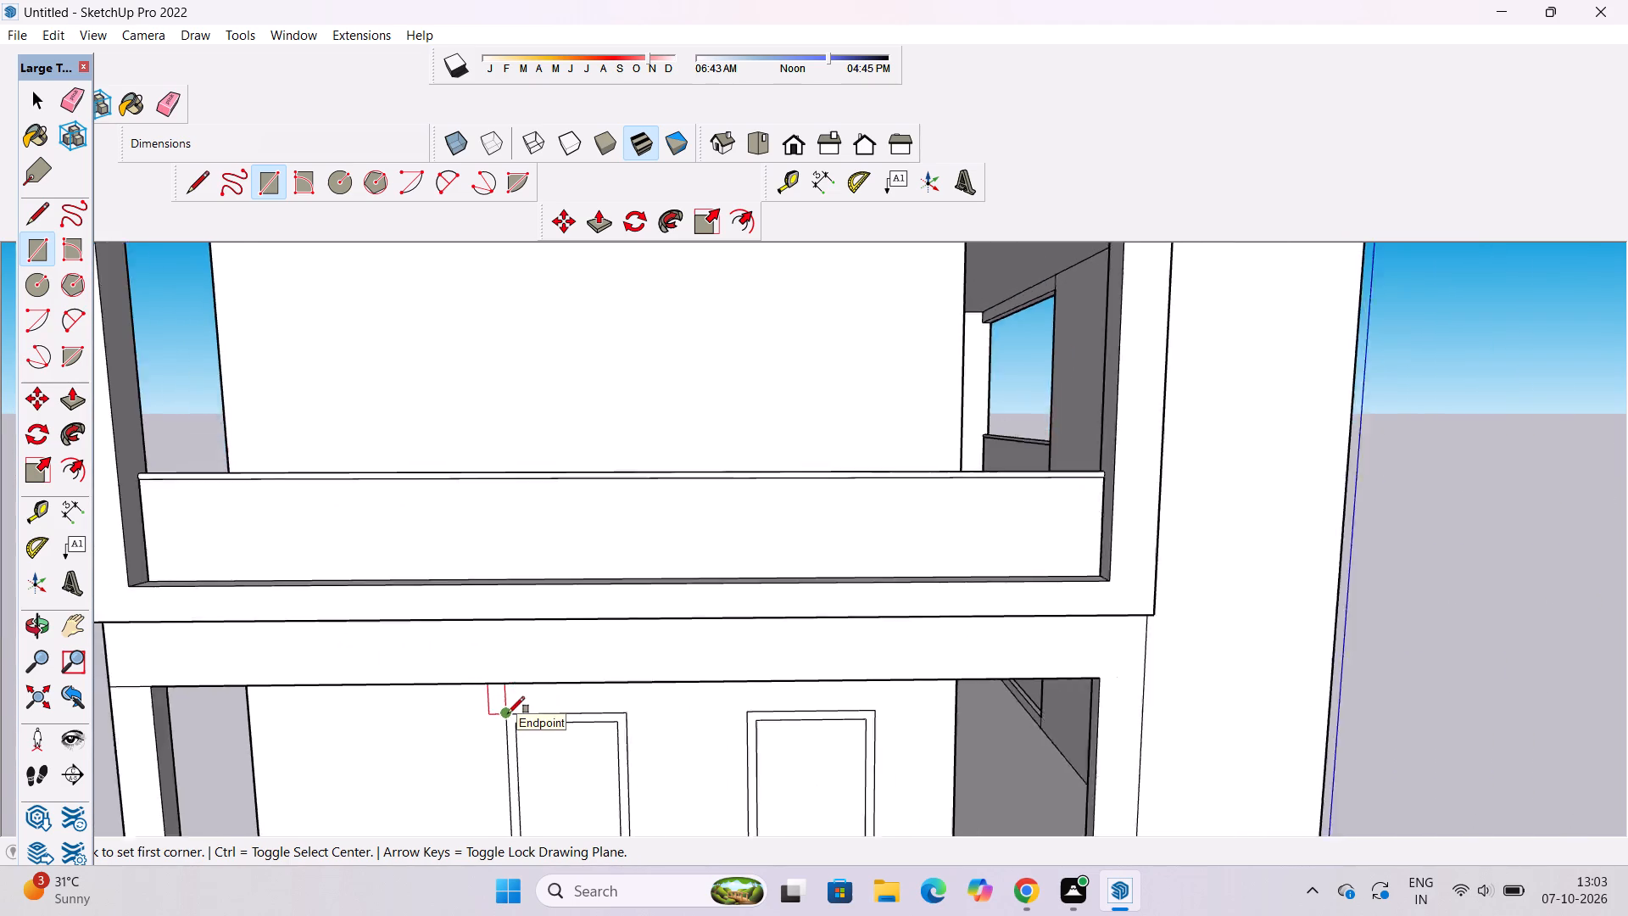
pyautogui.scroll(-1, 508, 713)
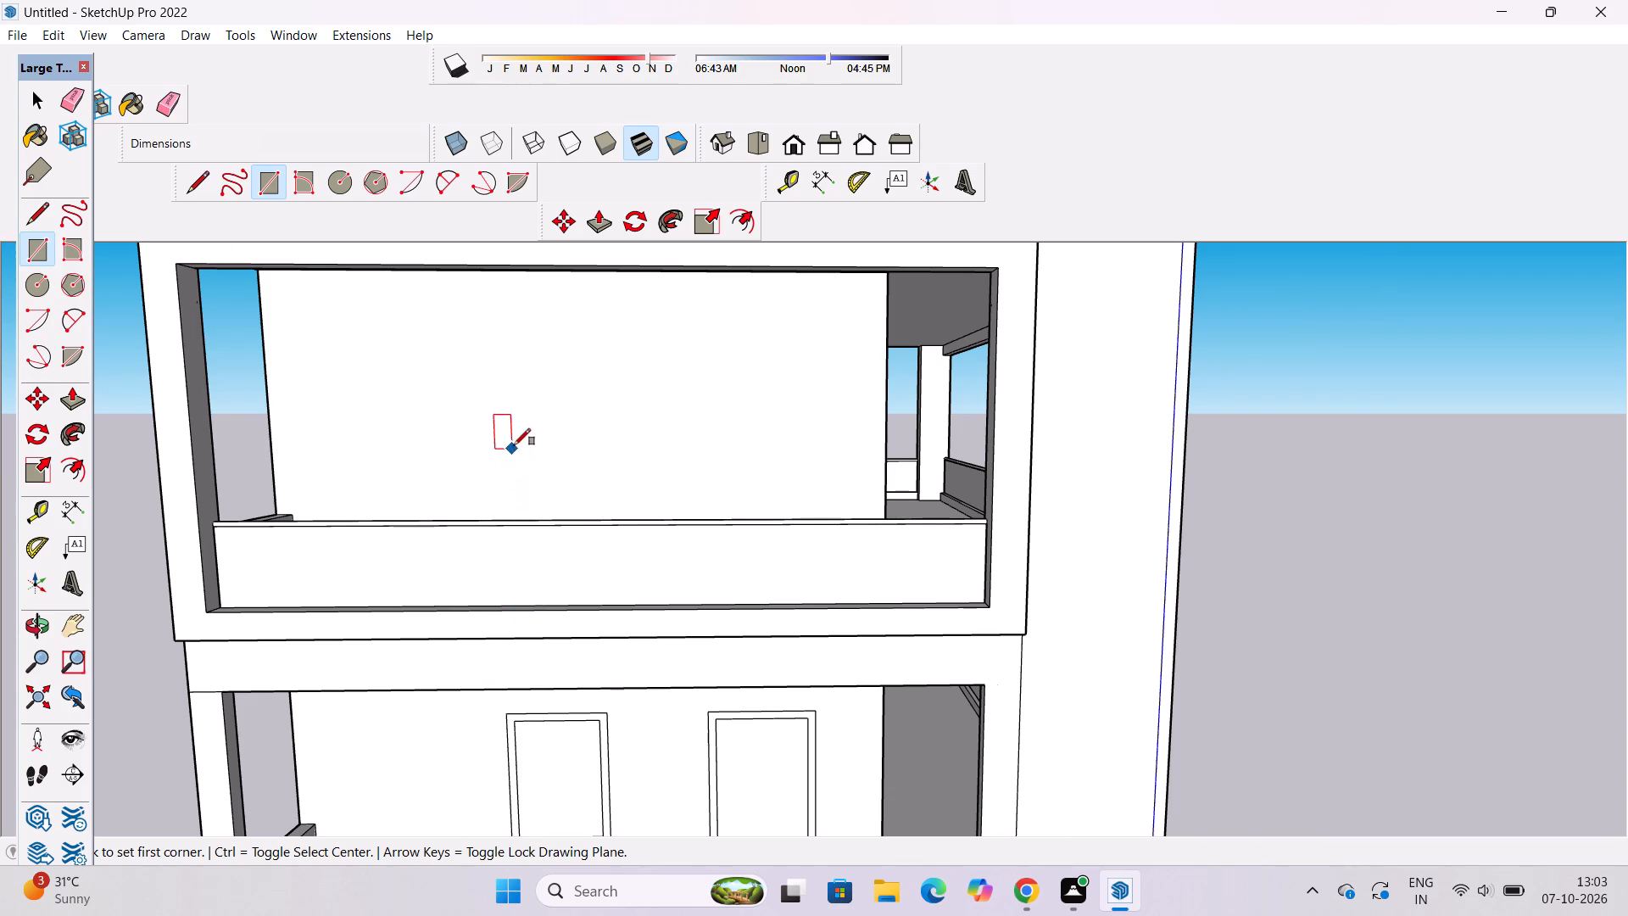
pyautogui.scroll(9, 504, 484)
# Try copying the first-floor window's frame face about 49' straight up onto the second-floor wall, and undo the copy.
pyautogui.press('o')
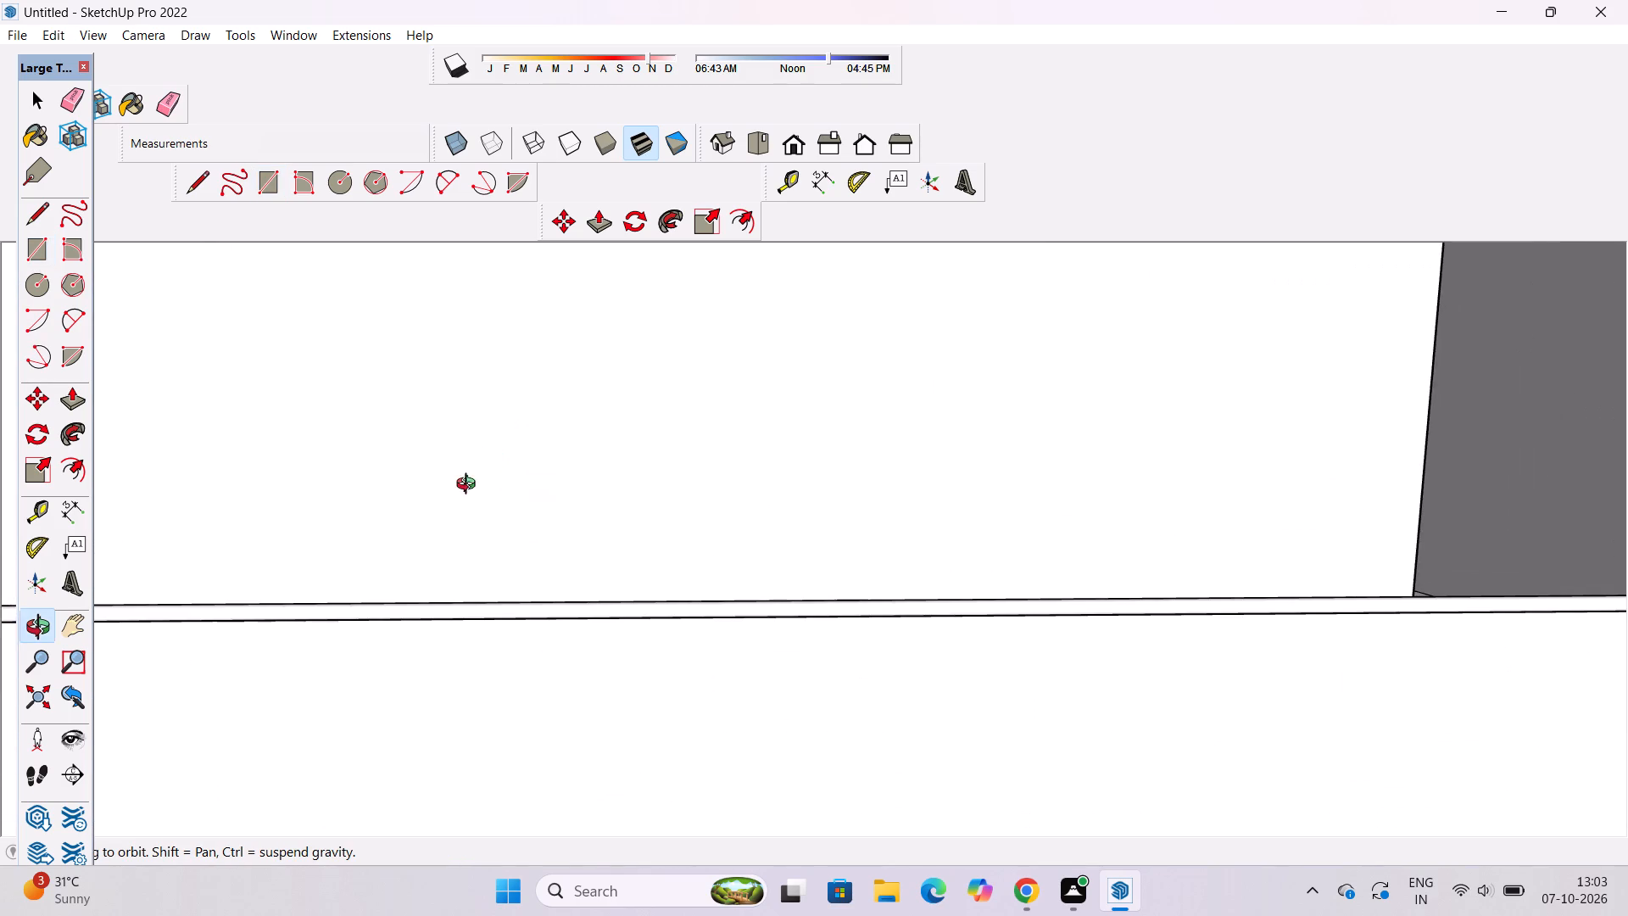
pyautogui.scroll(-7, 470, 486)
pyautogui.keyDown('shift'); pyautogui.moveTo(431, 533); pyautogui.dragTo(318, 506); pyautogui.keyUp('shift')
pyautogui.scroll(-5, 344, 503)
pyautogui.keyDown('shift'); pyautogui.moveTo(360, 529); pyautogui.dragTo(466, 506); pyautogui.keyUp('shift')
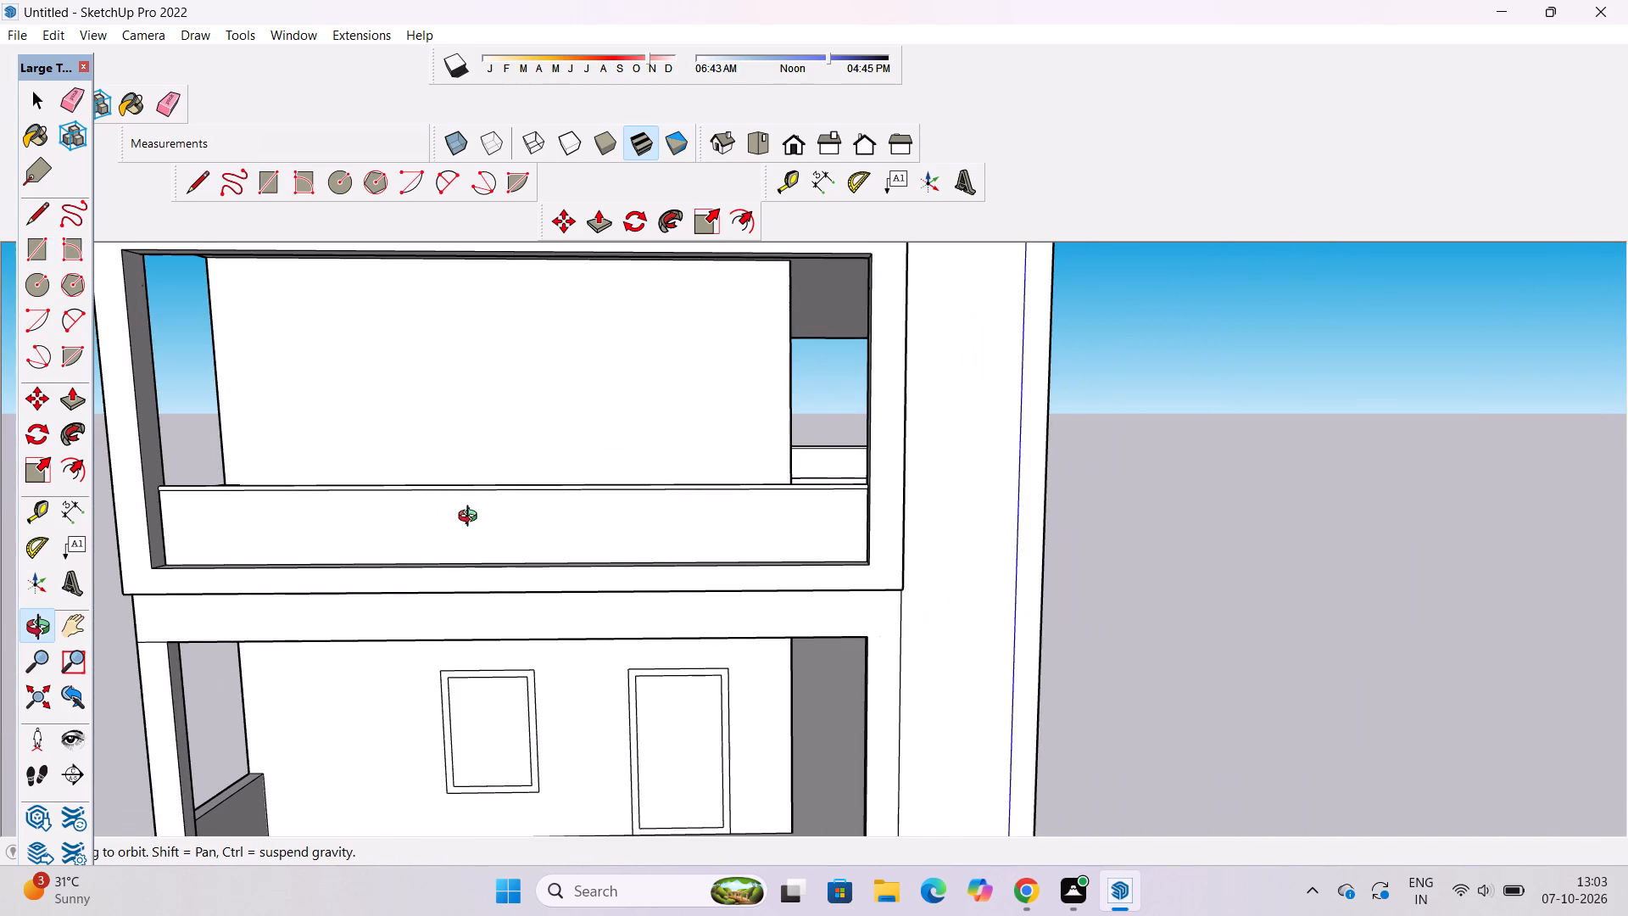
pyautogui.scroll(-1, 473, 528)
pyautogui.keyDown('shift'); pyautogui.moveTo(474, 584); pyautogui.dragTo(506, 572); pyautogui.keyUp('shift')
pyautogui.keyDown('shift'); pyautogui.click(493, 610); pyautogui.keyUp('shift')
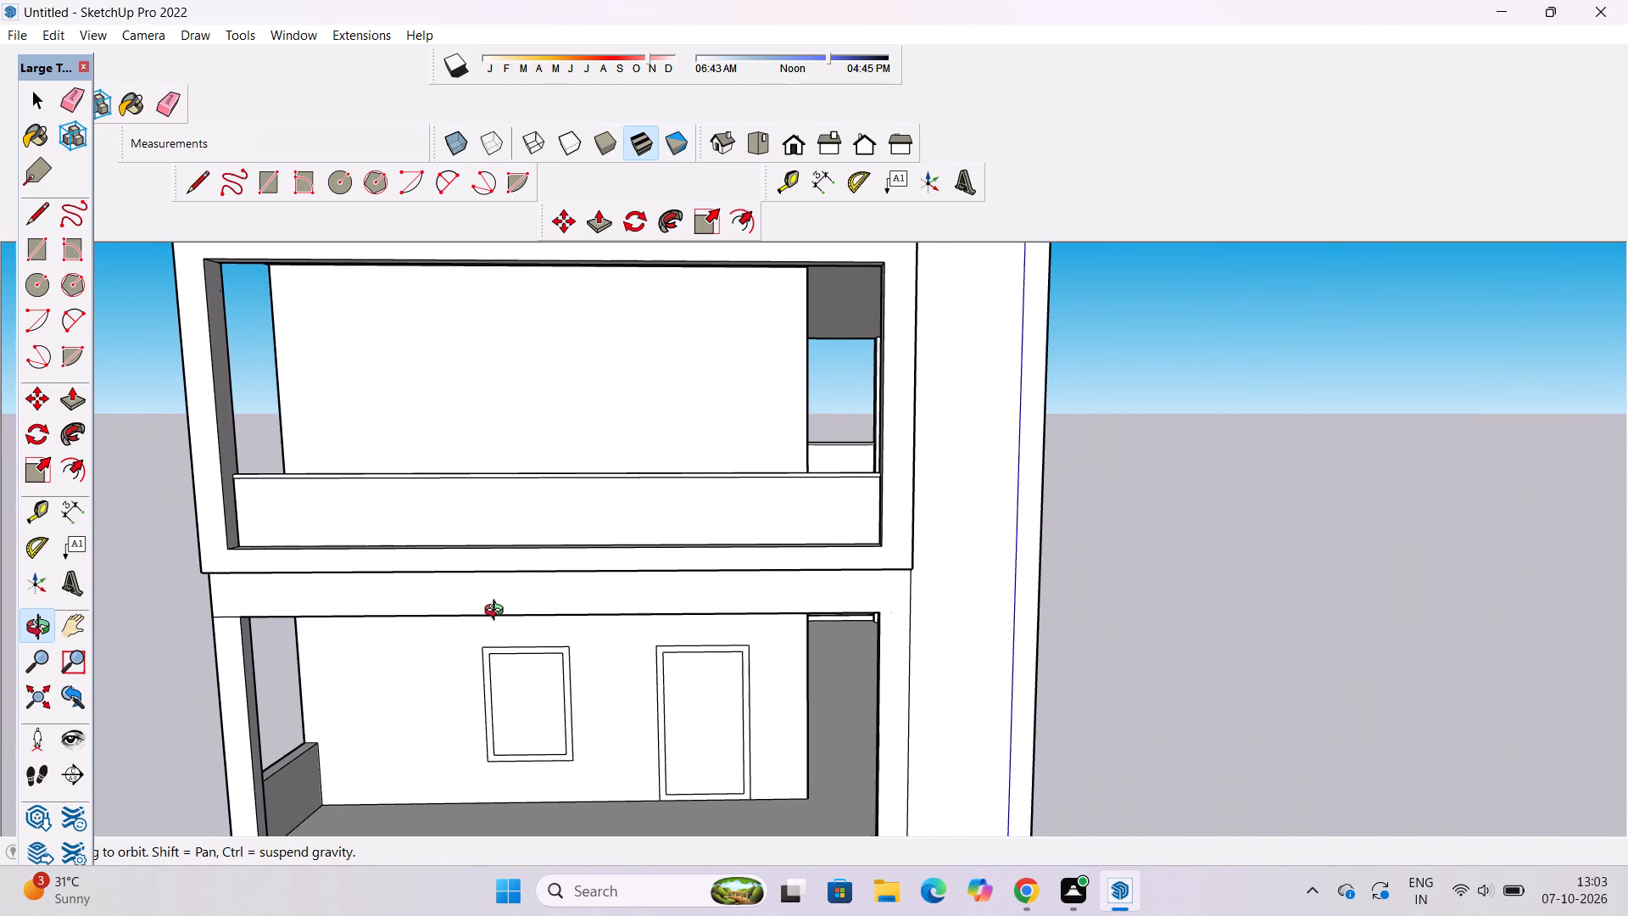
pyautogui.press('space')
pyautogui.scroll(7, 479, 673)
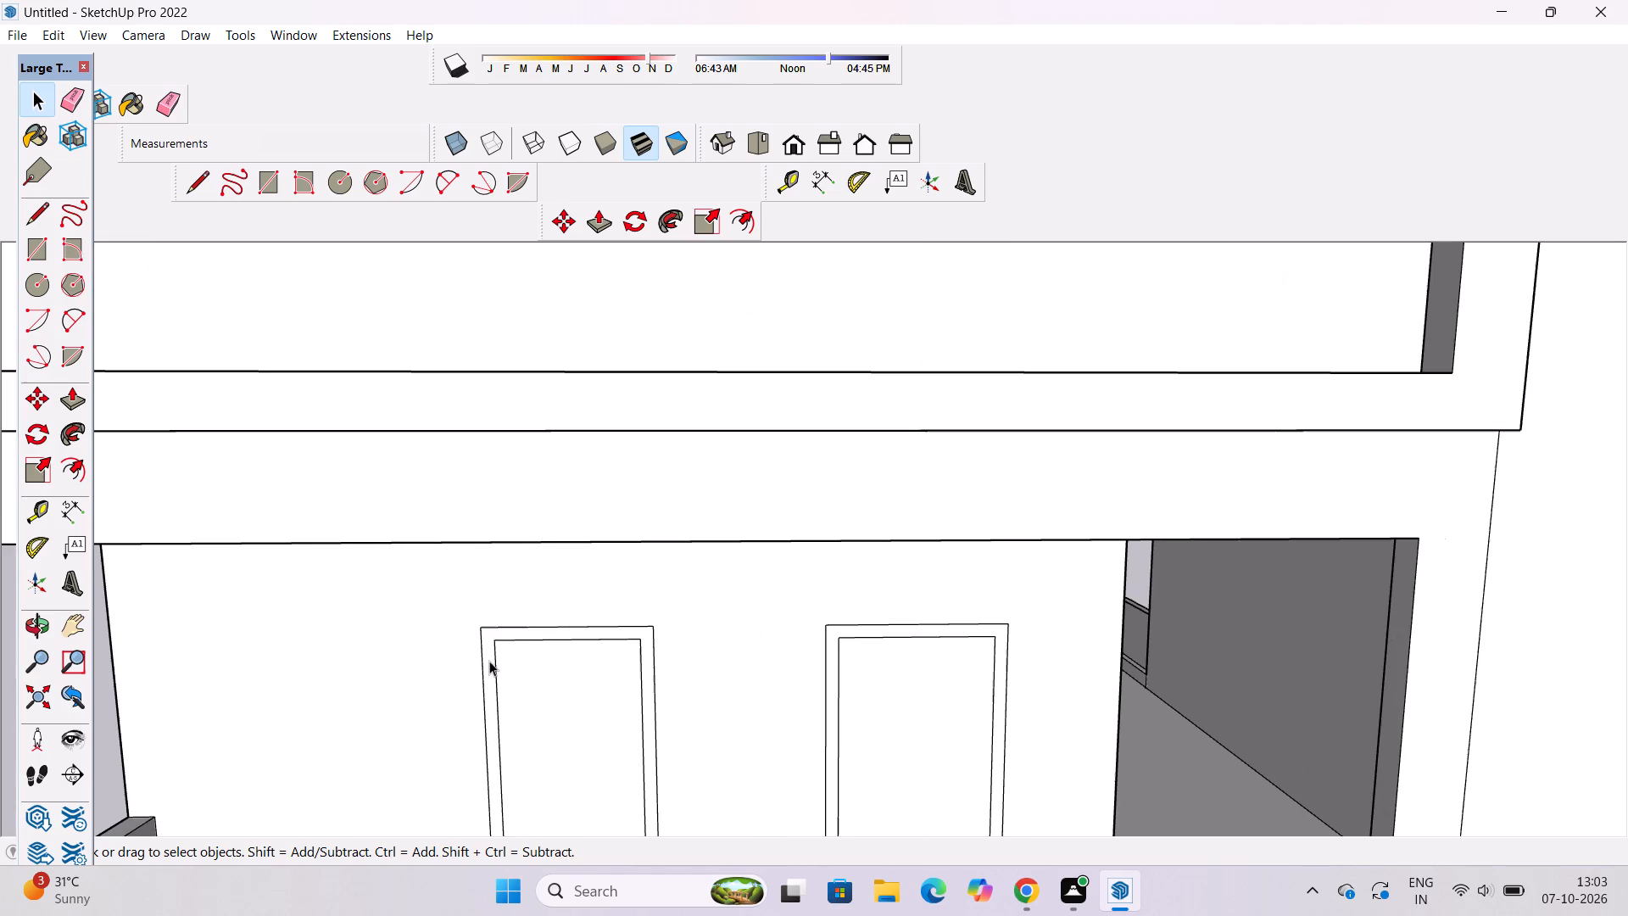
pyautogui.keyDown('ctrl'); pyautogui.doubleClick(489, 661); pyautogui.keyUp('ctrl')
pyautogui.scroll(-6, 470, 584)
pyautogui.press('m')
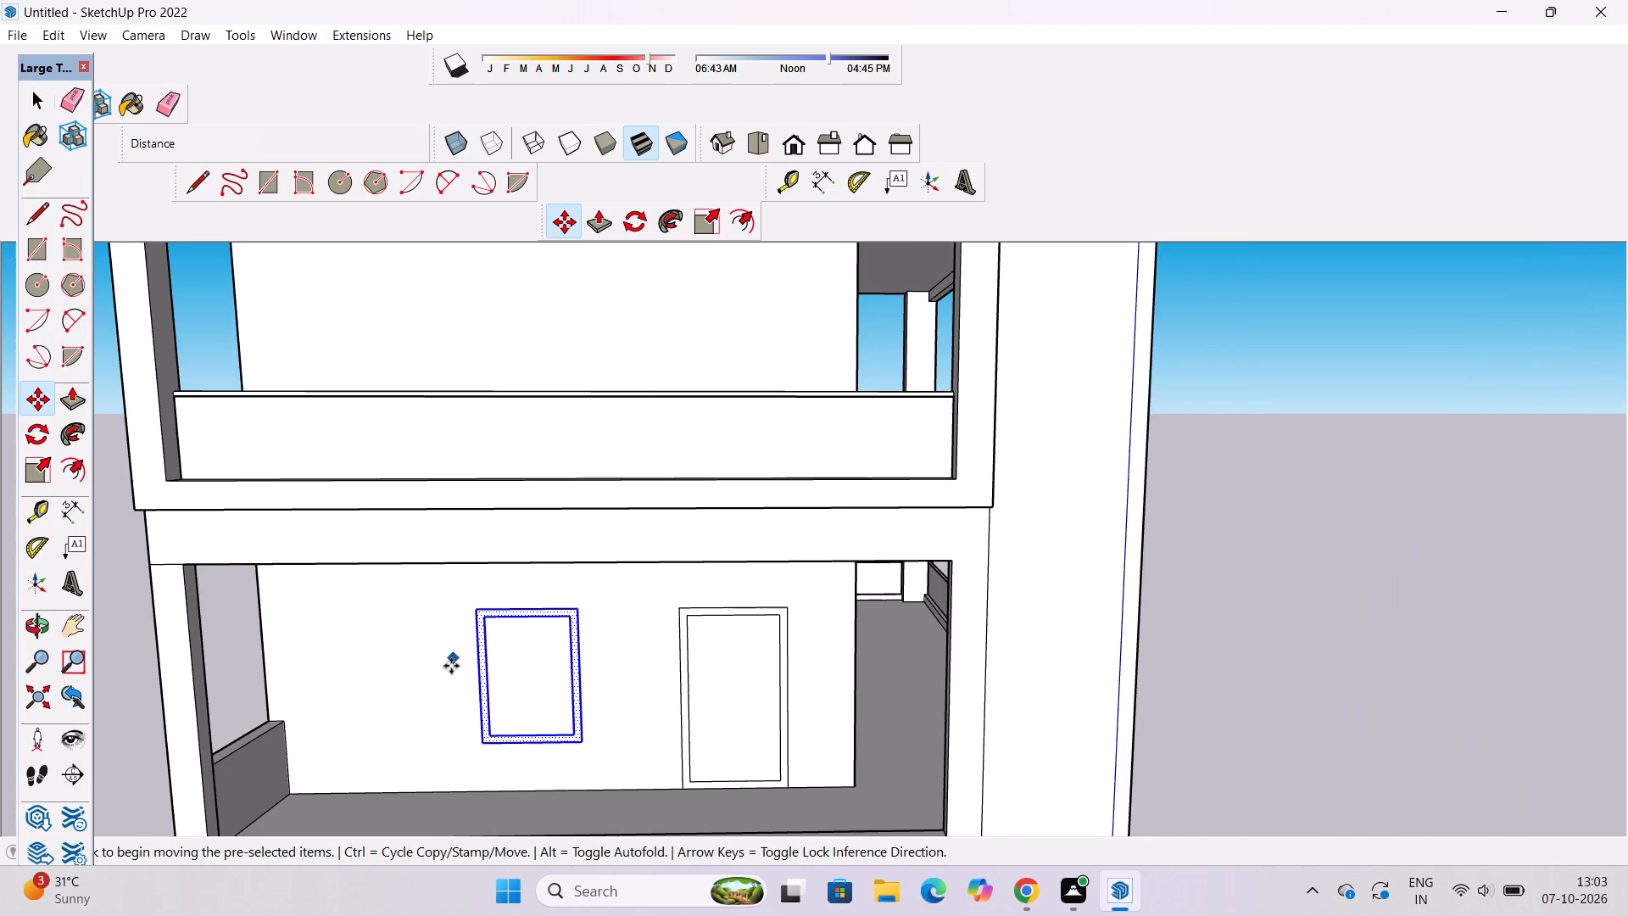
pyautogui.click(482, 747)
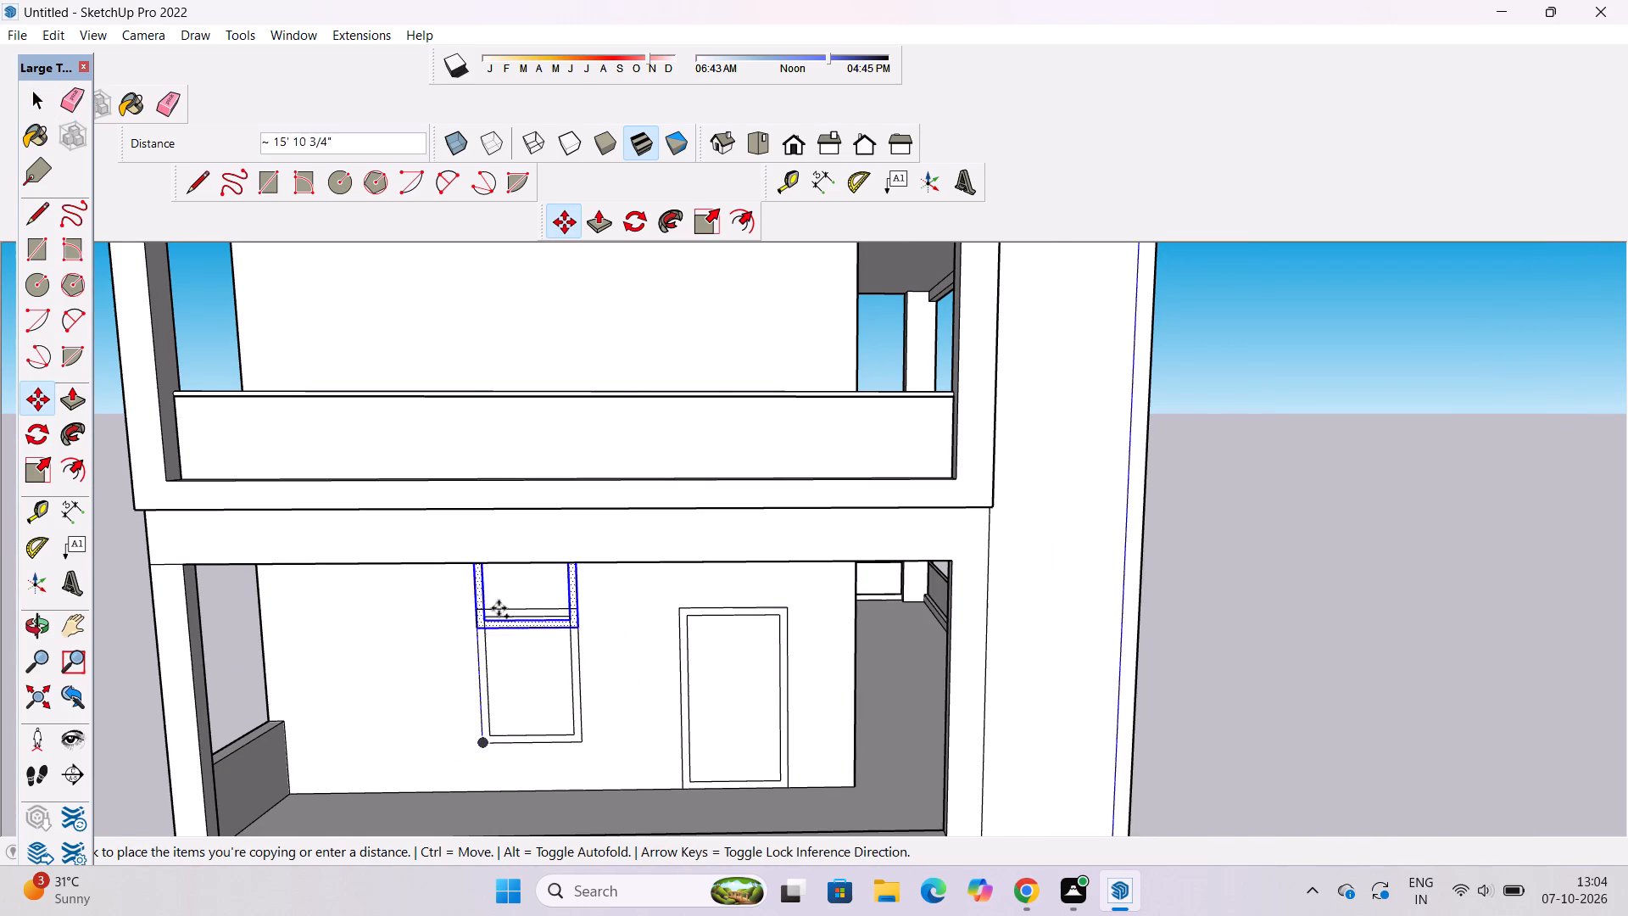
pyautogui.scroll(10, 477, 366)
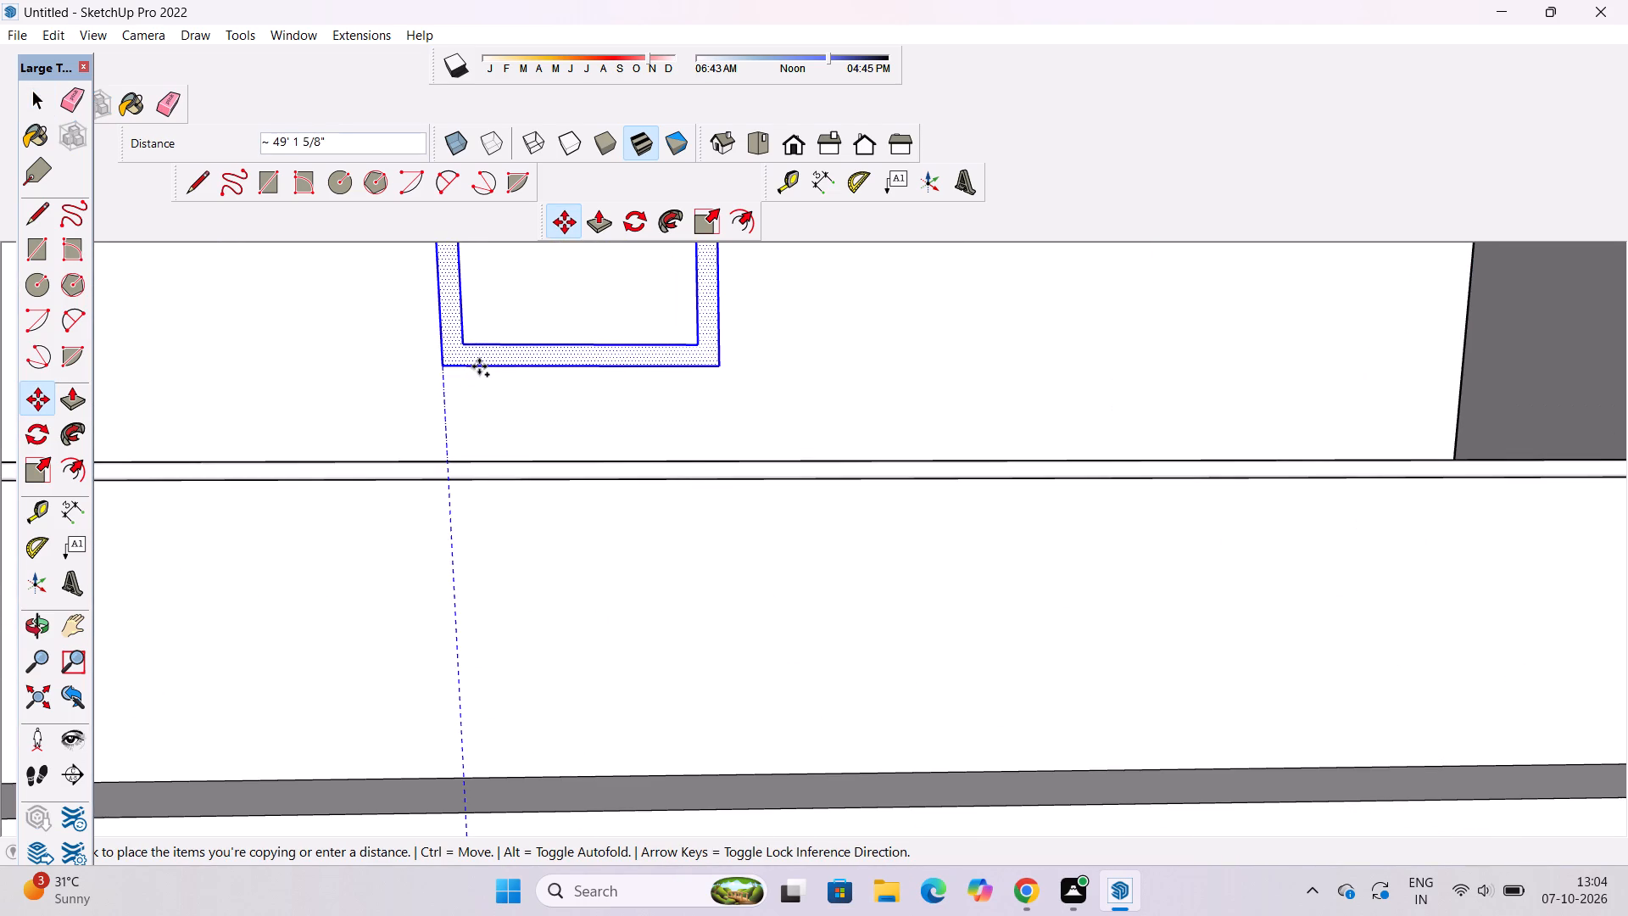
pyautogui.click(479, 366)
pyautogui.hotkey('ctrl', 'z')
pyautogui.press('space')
# Examine the full side elevation and the second-floor wall above the first-floor window.
pyautogui.scroll(-2, 474, 407)
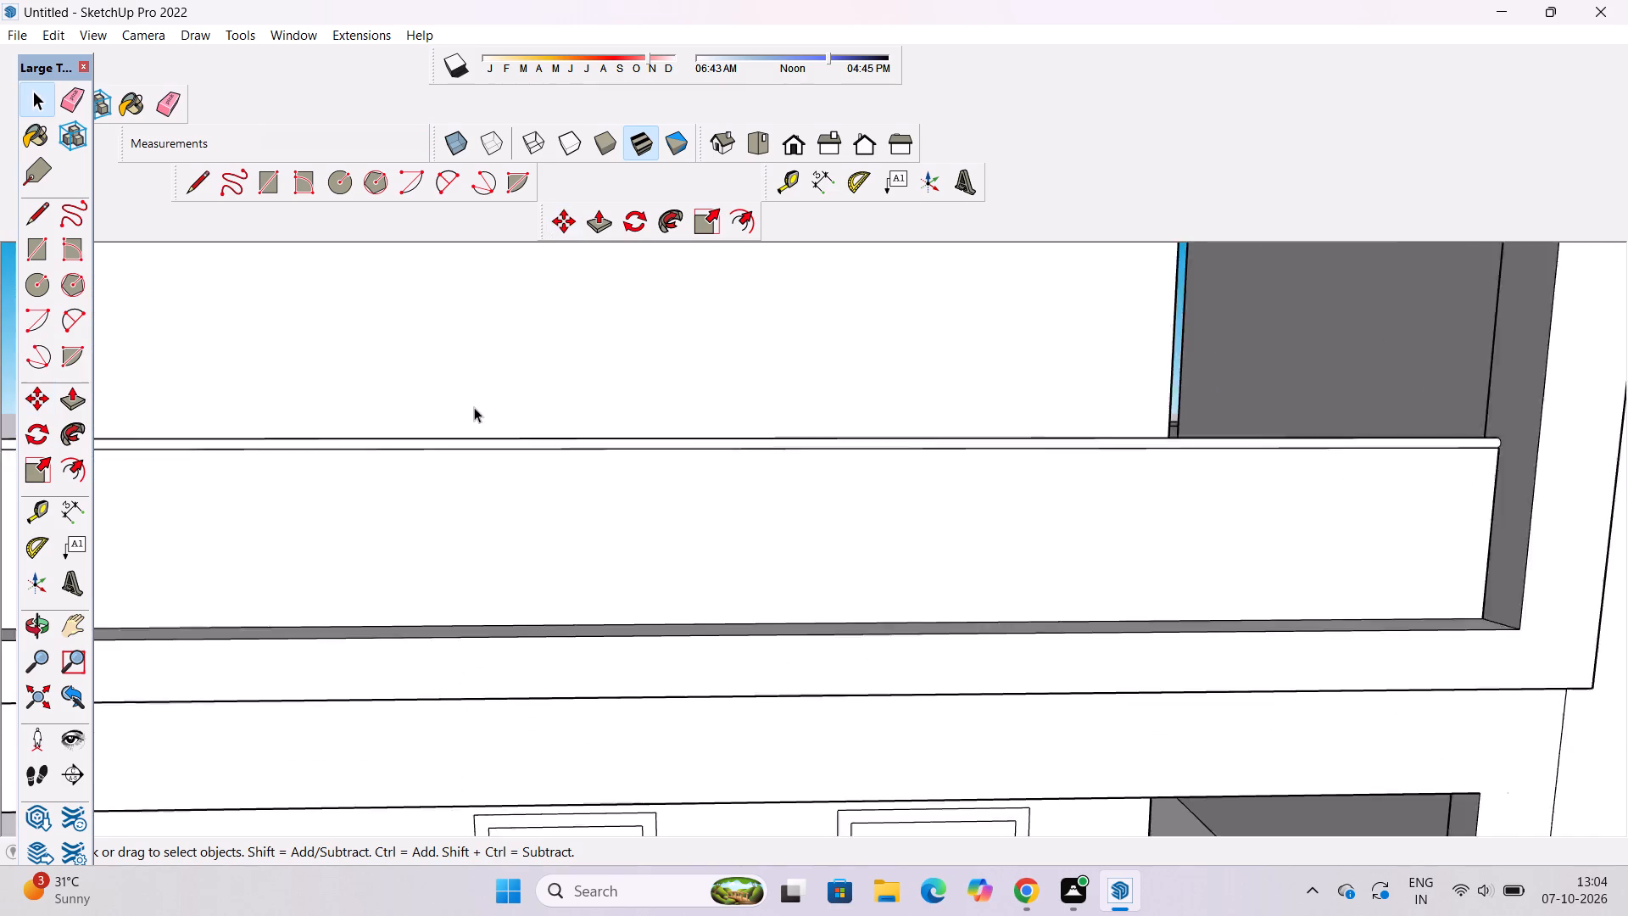
pyautogui.scroll(-18, 474, 407)
pyautogui.press('o')
pyautogui.scroll(-2, 470, 458)
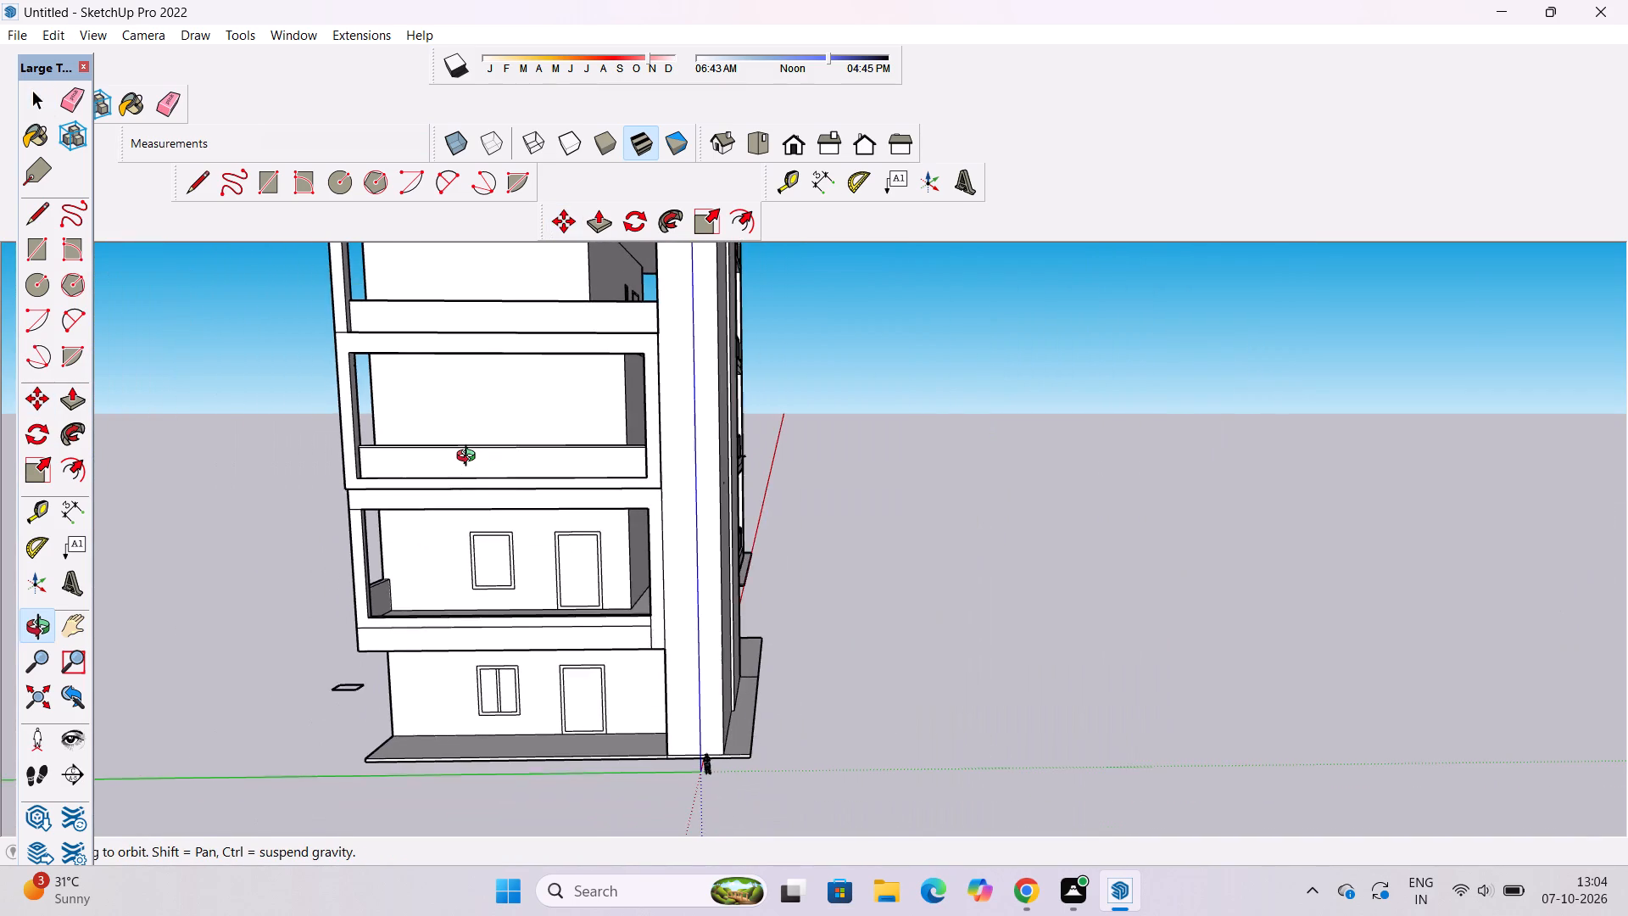
pyautogui.keyDown('shift'); pyautogui.moveTo(470, 466); pyautogui.dragTo(483, 537); pyautogui.keyUp('shift')
pyautogui.keyDown('shift'); pyautogui.moveTo(487, 468); pyautogui.dragTo(526, 543); pyautogui.keyUp('shift')
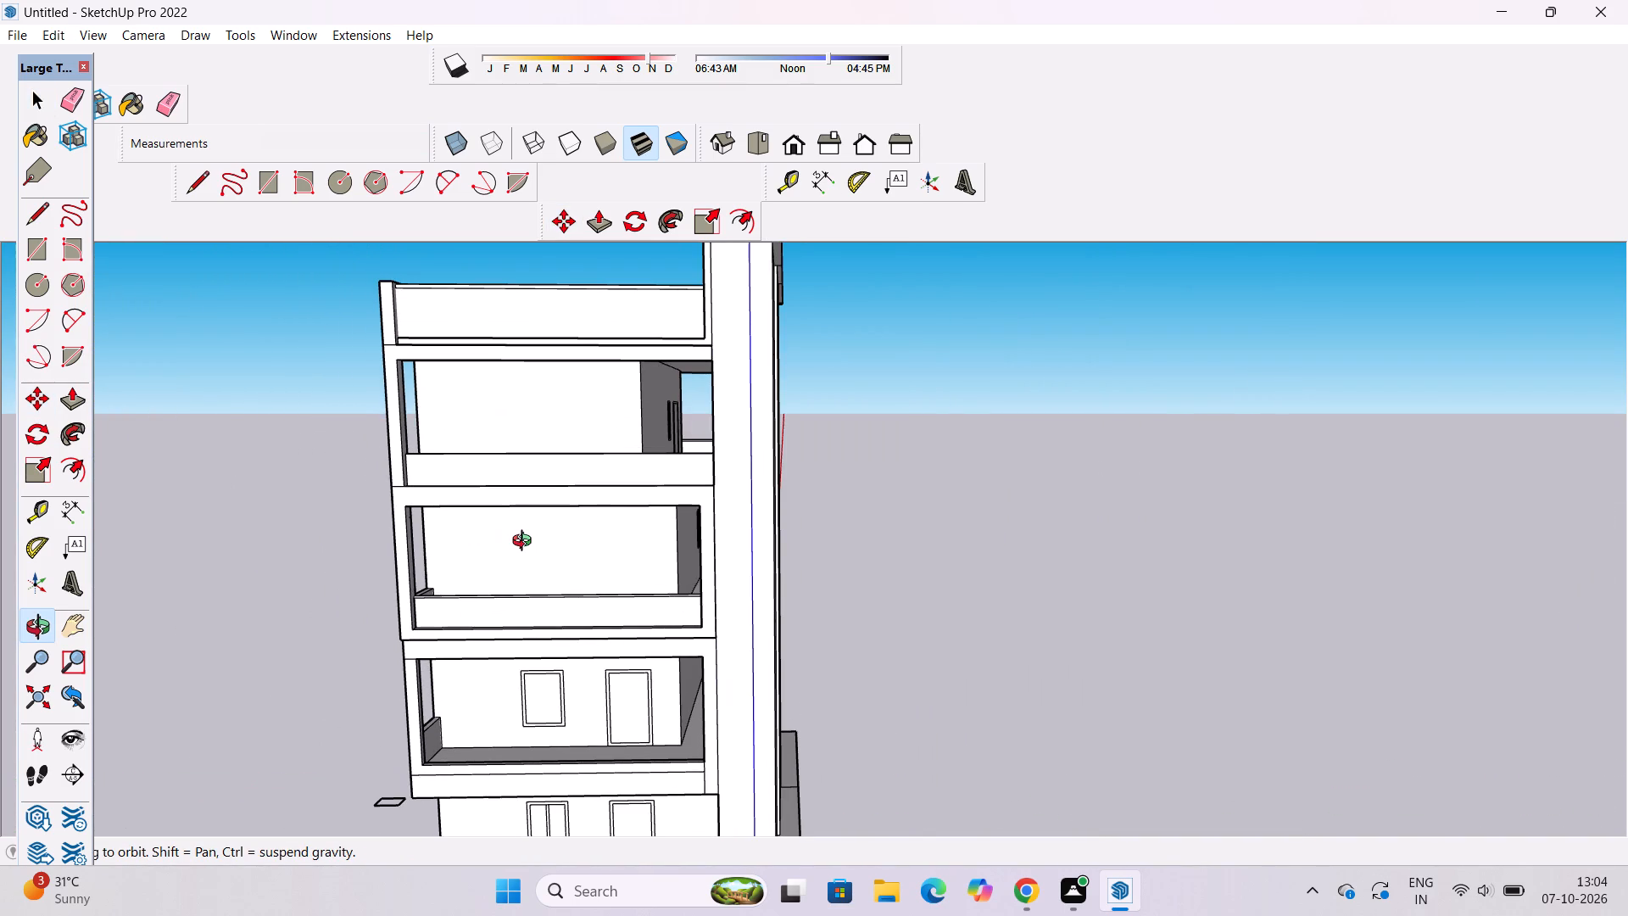
pyautogui.scroll(-5, 525, 542)
pyautogui.keyDown('shift'); pyautogui.moveTo(525, 551); pyautogui.dragTo(538, 586); pyautogui.keyUp('shift')
pyautogui.keyDown('shift'); pyautogui.scroll(3, 535, 634); pyautogui.keyUp('shift')
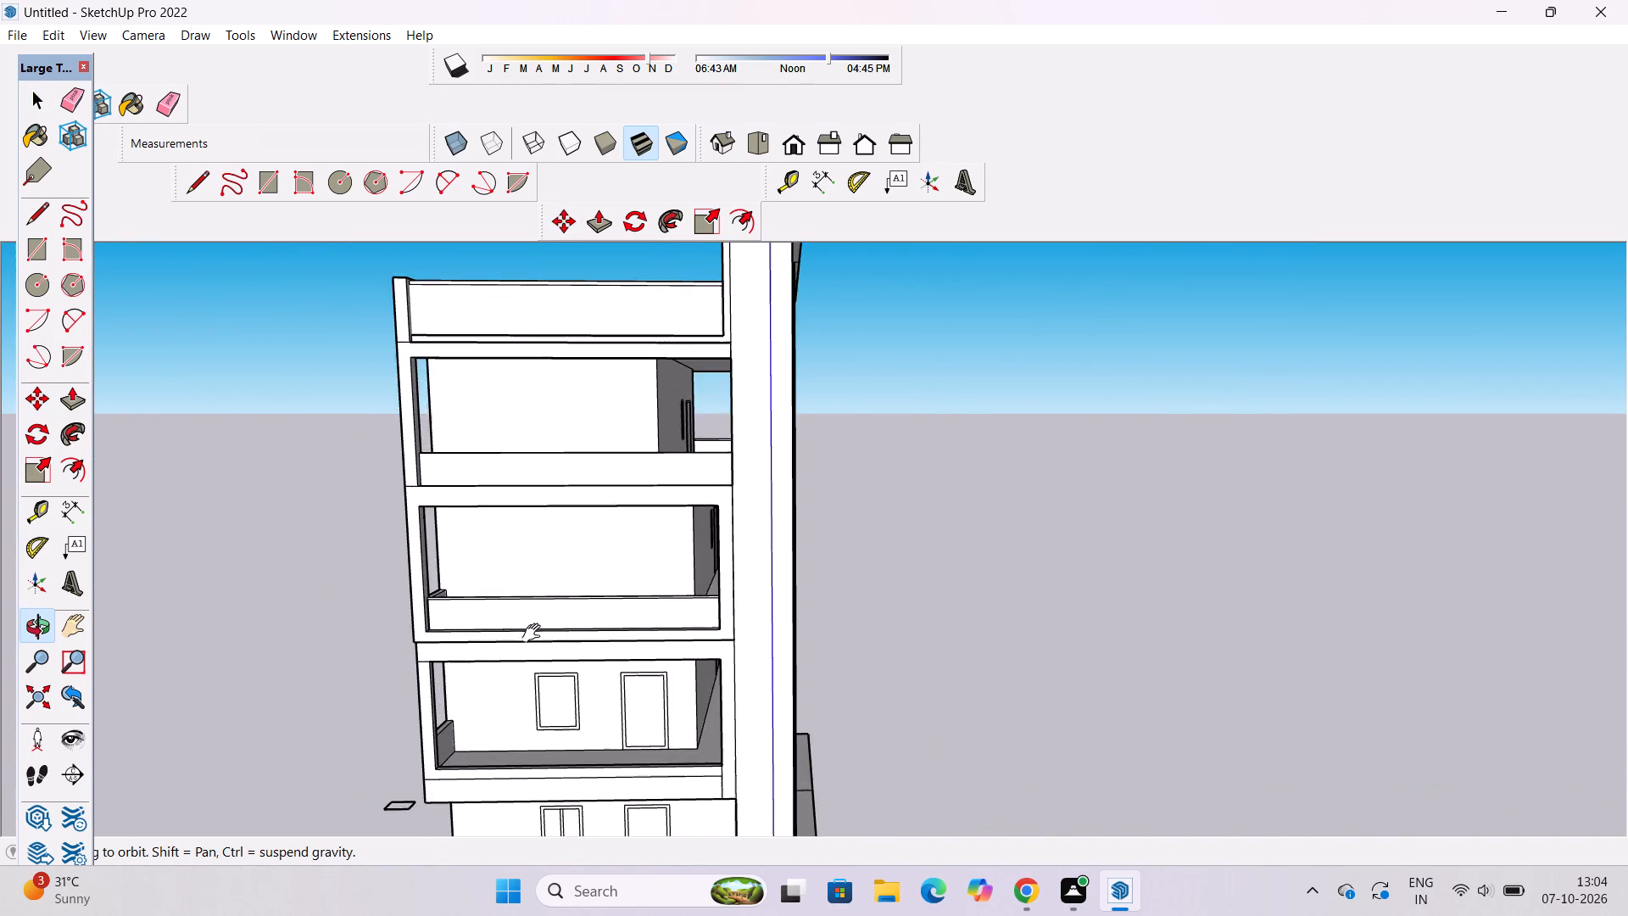
pyautogui.keyDown('shift'); pyautogui.scroll(4, 535, 634); pyautogui.keyUp('shift')
pyautogui.keyDown('shift'); pyautogui.moveTo(535, 637); pyautogui.dragTo(535, 610); pyautogui.keyUp('shift')
pyautogui.keyDown('shift'); pyautogui.scroll(3, 557, 548); pyautogui.keyUp('shift')
pyautogui.keyDown('shift'); pyautogui.moveTo(557, 548); pyautogui.dragTo(547, 561); pyautogui.keyUp('shift')
# Copy the four outer edges of the first-floor window frame about 46' 5" straight up onto the second-floor wall.
pyautogui.press('space')
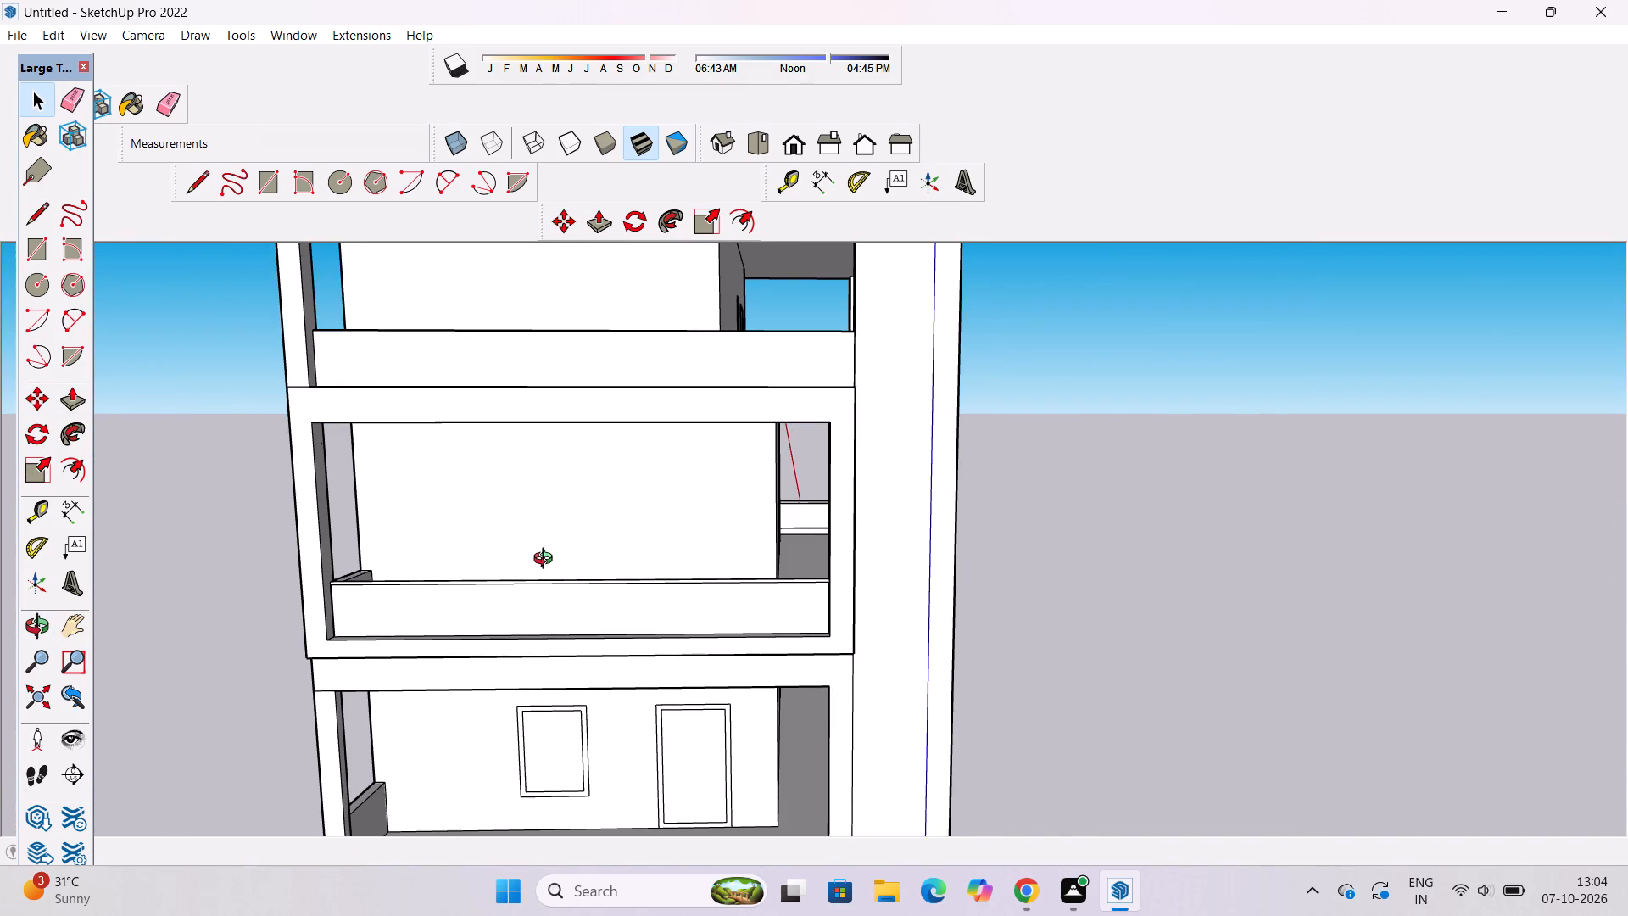
pyautogui.scroll(7, 522, 733)
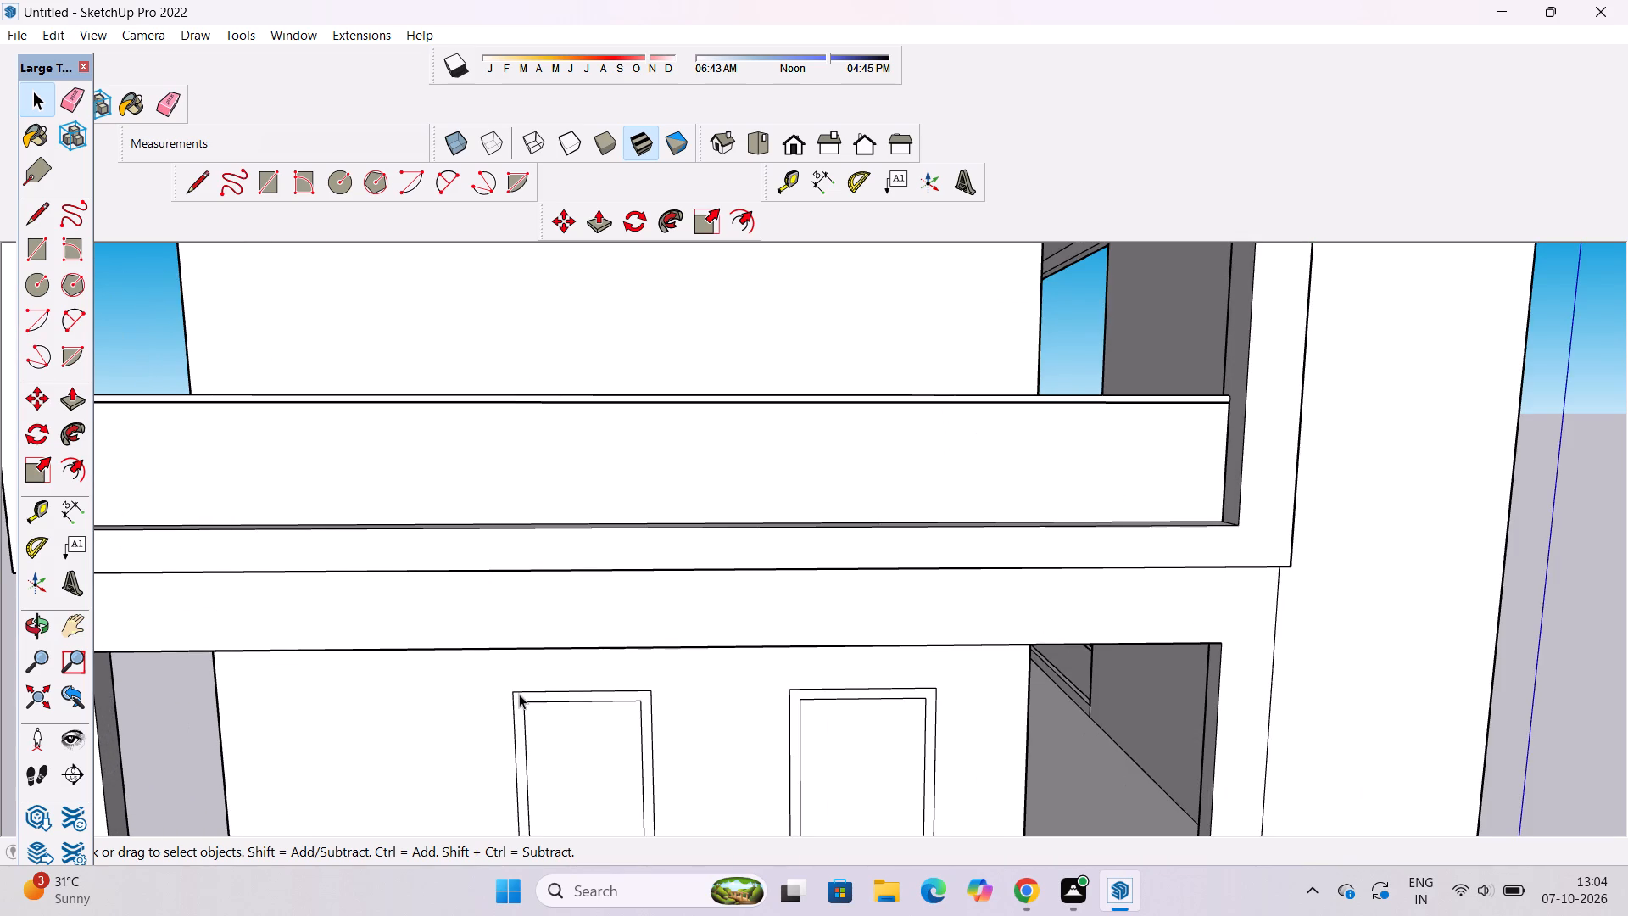
pyautogui.scroll(4, 520, 689)
pyautogui.keyDown('ctrl'); pyautogui.click(521, 690); pyautogui.keyUp('ctrl')
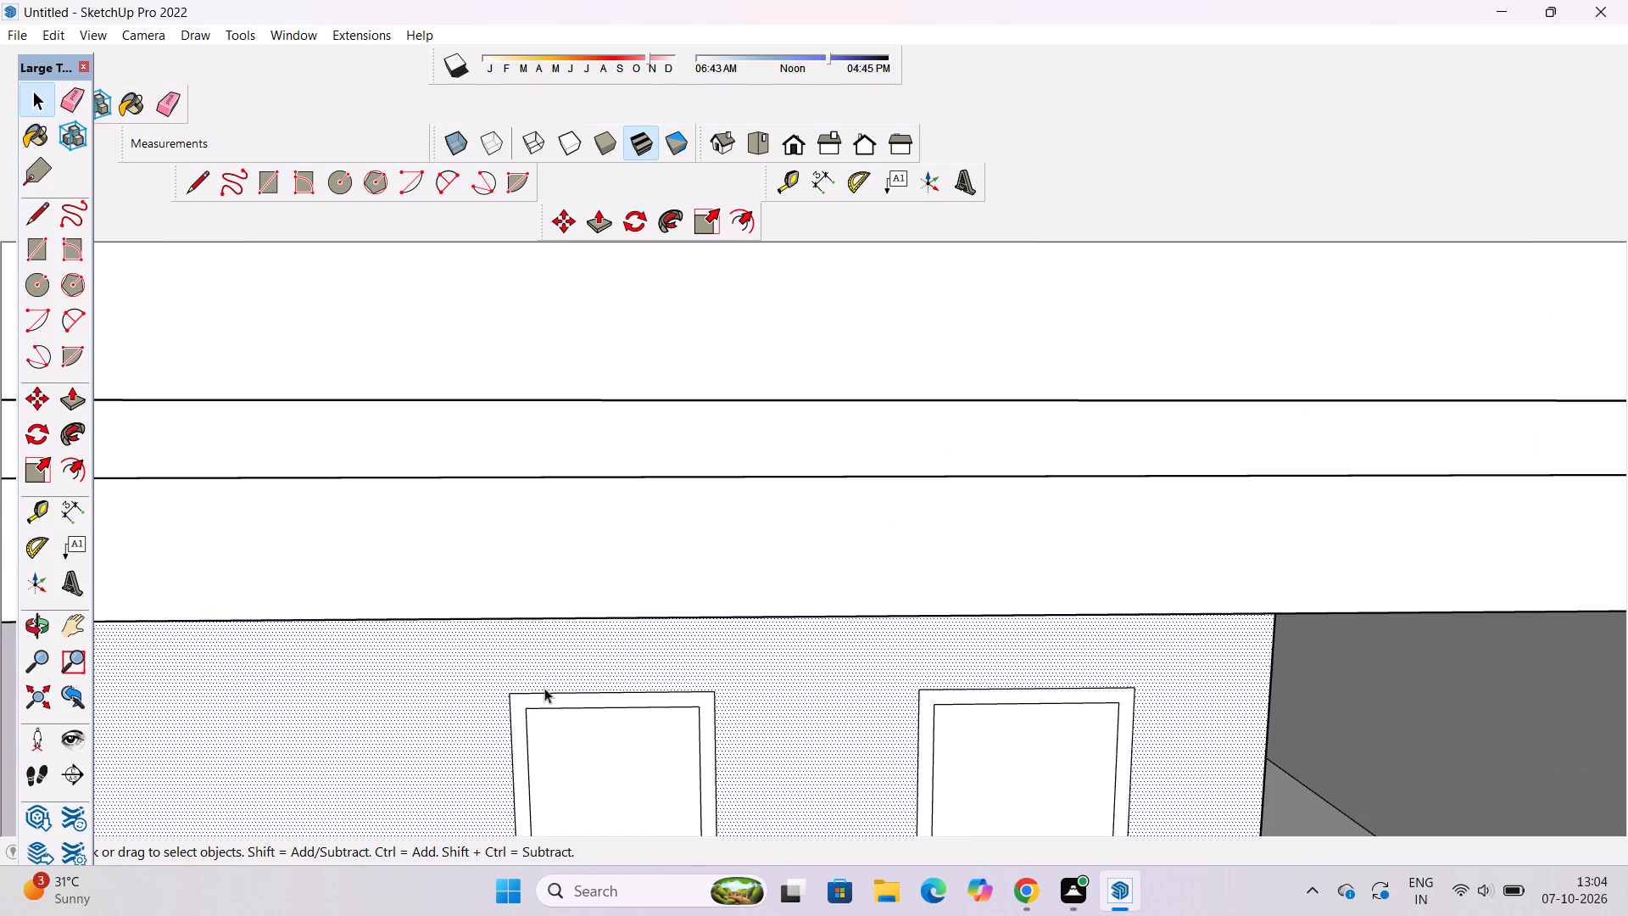
pyautogui.scroll(-5, 559, 671)
pyautogui.click(1551, 515)
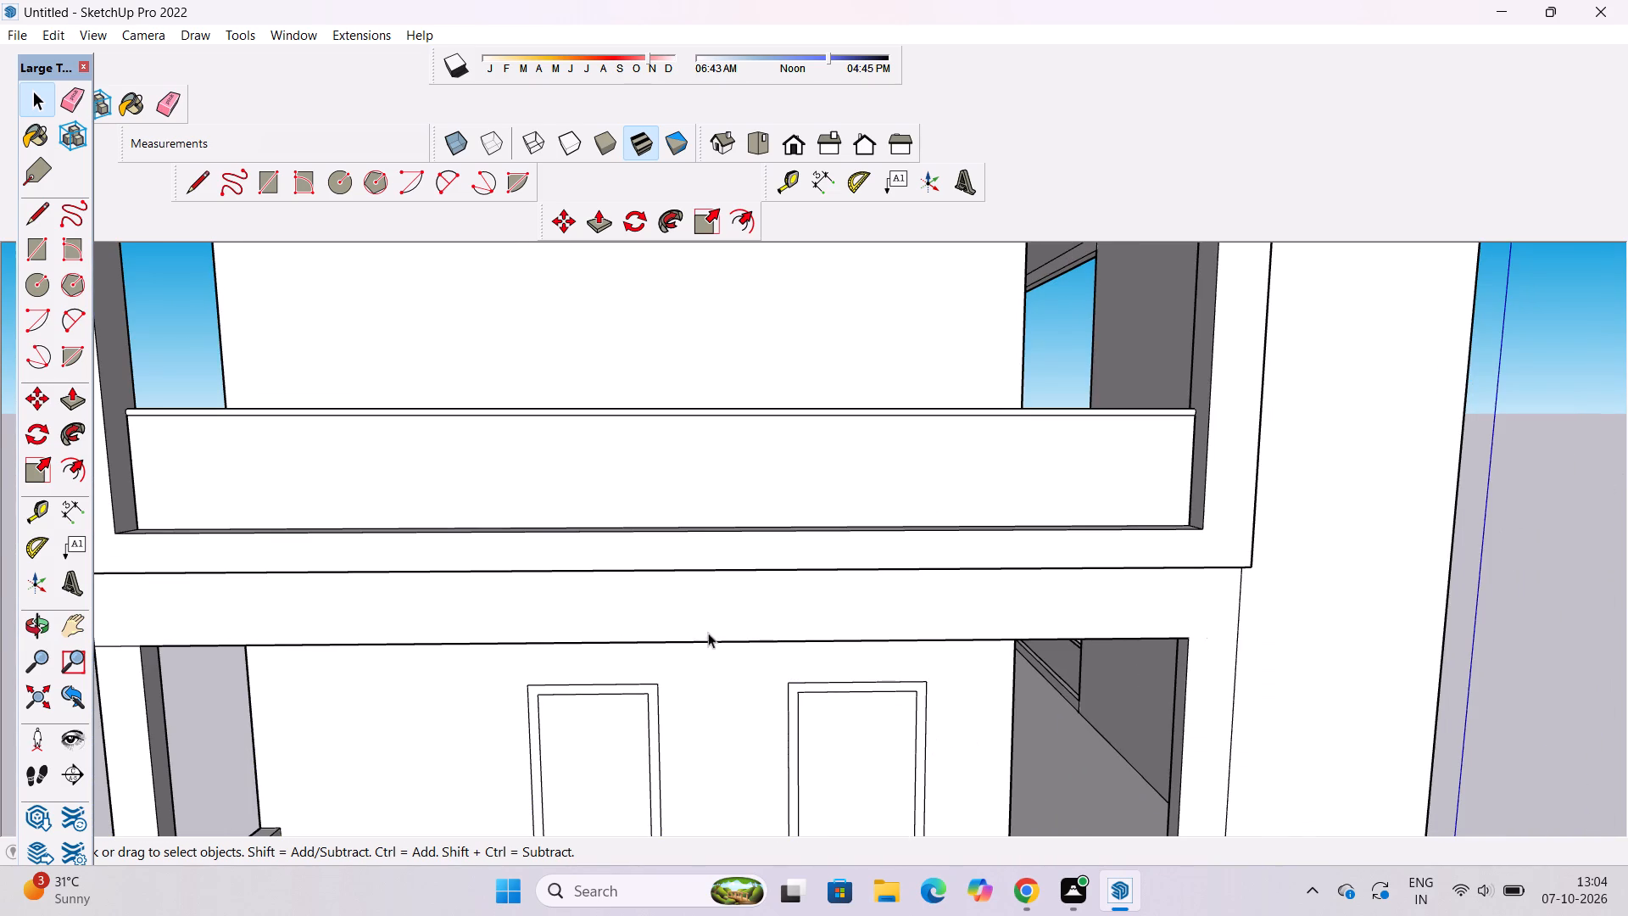
pyautogui.scroll(9, 670, 695)
pyautogui.keyDown('ctrl'); pyautogui.click(653, 660); pyautogui.keyUp('ctrl')
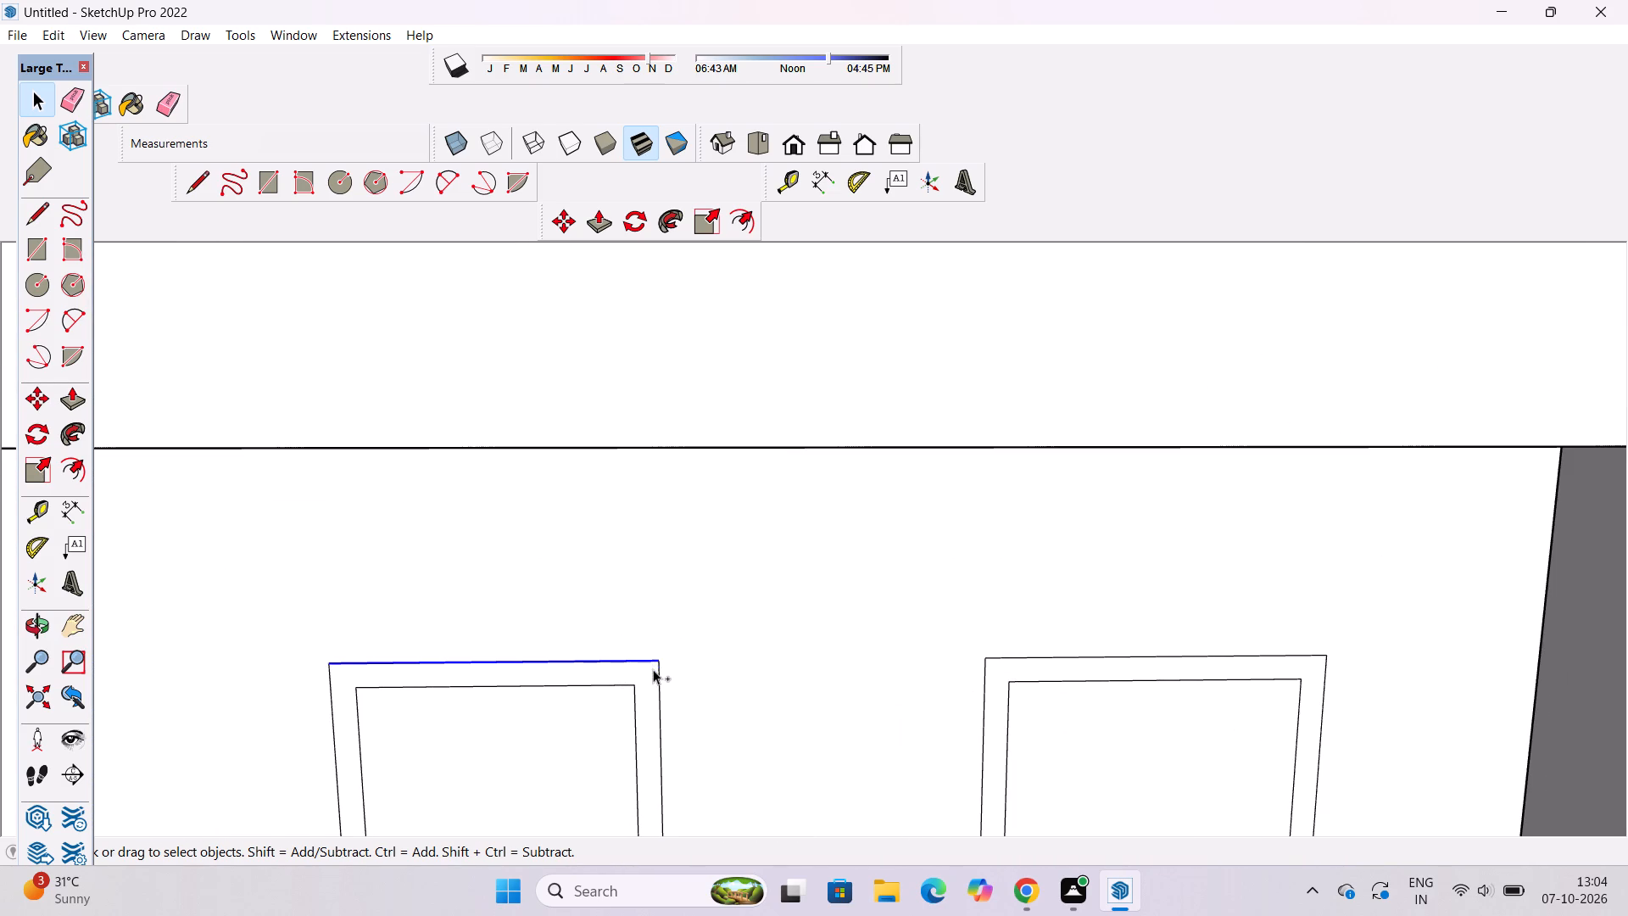
pyautogui.keyDown('ctrl'); pyautogui.click(658, 683); pyautogui.keyUp('ctrl')
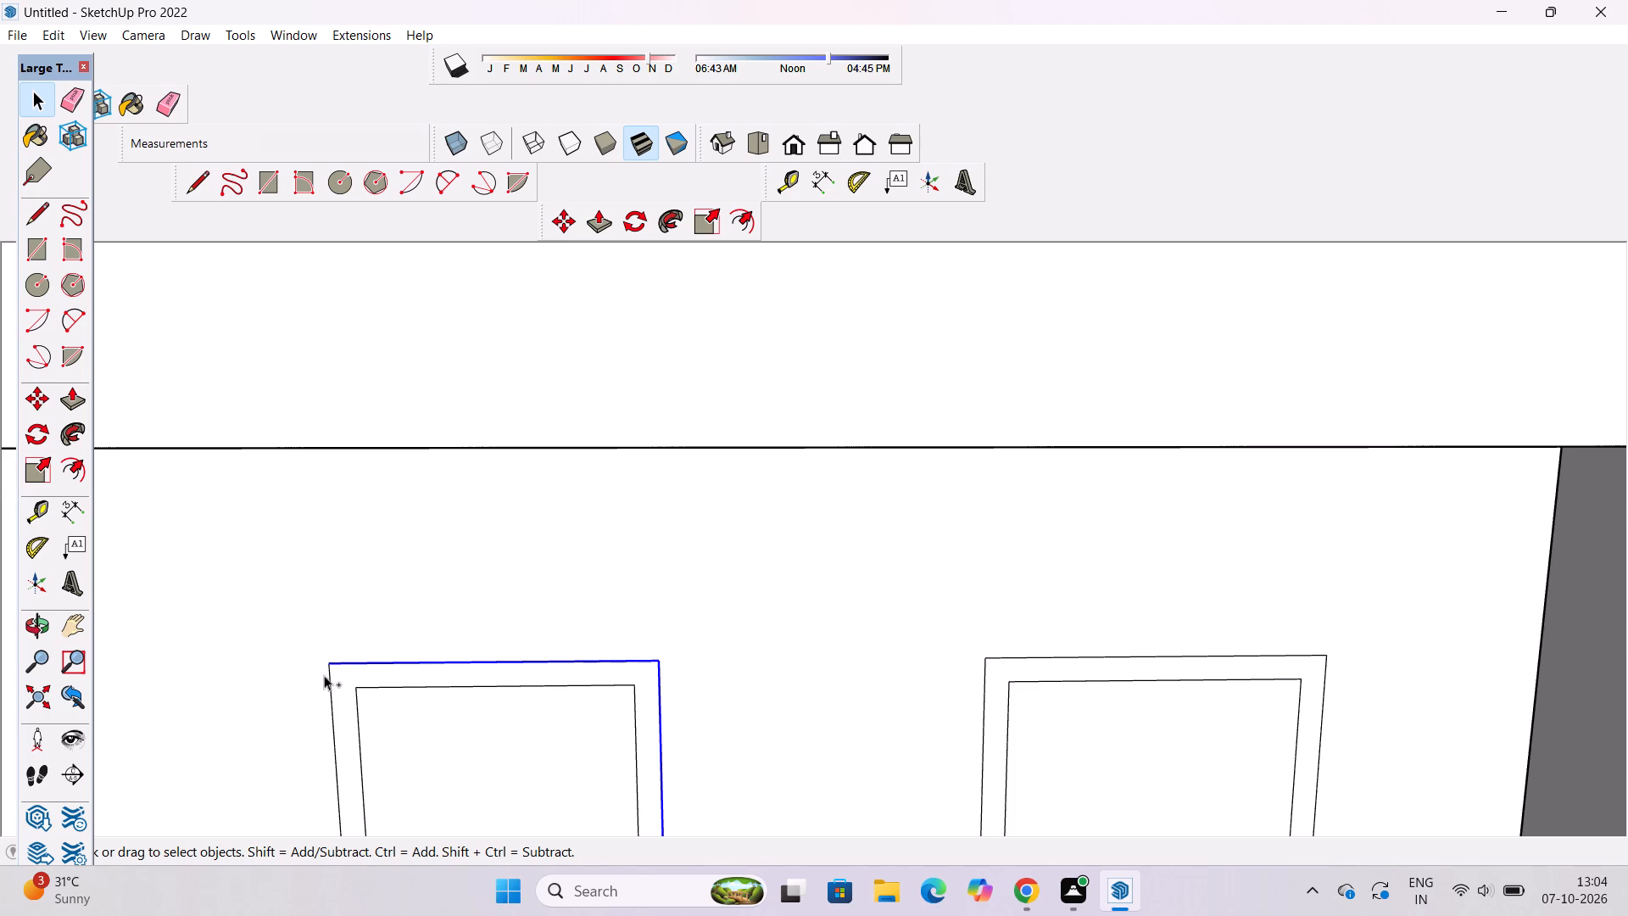
pyautogui.keyDown('ctrl'); pyautogui.click(327, 673); pyautogui.keyUp('ctrl')
pyautogui.keyDown('ctrl'); pyautogui.scroll(-4, 360, 579); pyautogui.keyUp('ctrl')
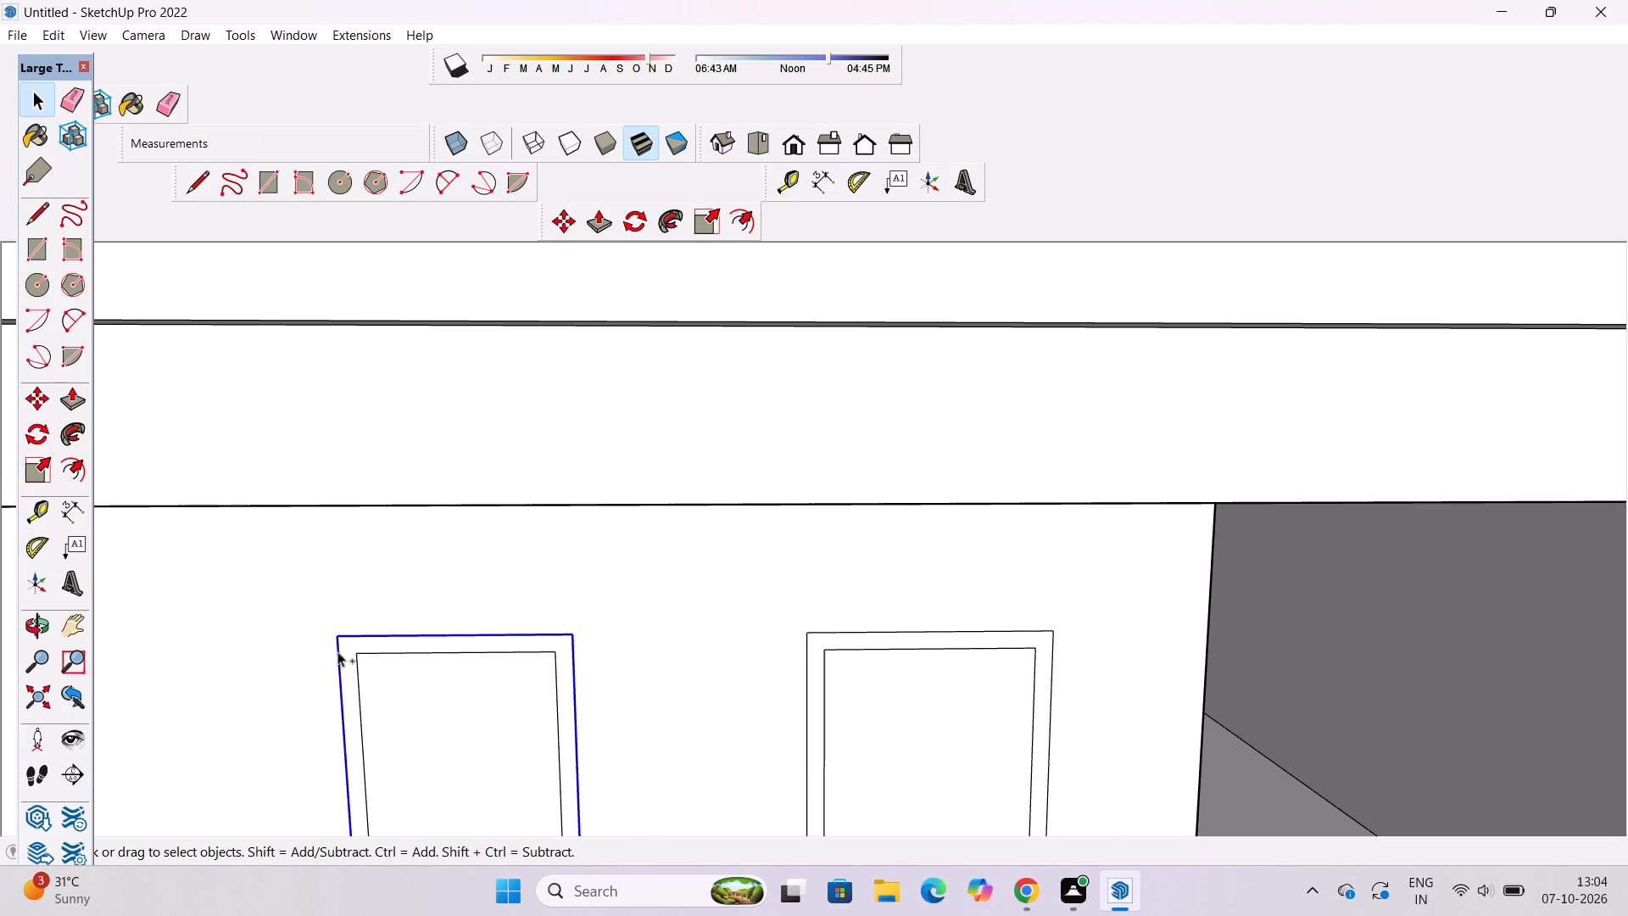
pyautogui.keyDown('ctrl'); pyautogui.scroll(-4, 410, 600); pyautogui.keyUp('ctrl')
pyautogui.keyDown('ctrl'); pyautogui.scroll(-5, 456, 671); pyautogui.keyUp('ctrl')
pyautogui.keyDown('ctrl'); pyautogui.scroll(11, 439, 785); pyautogui.keyUp('ctrl')
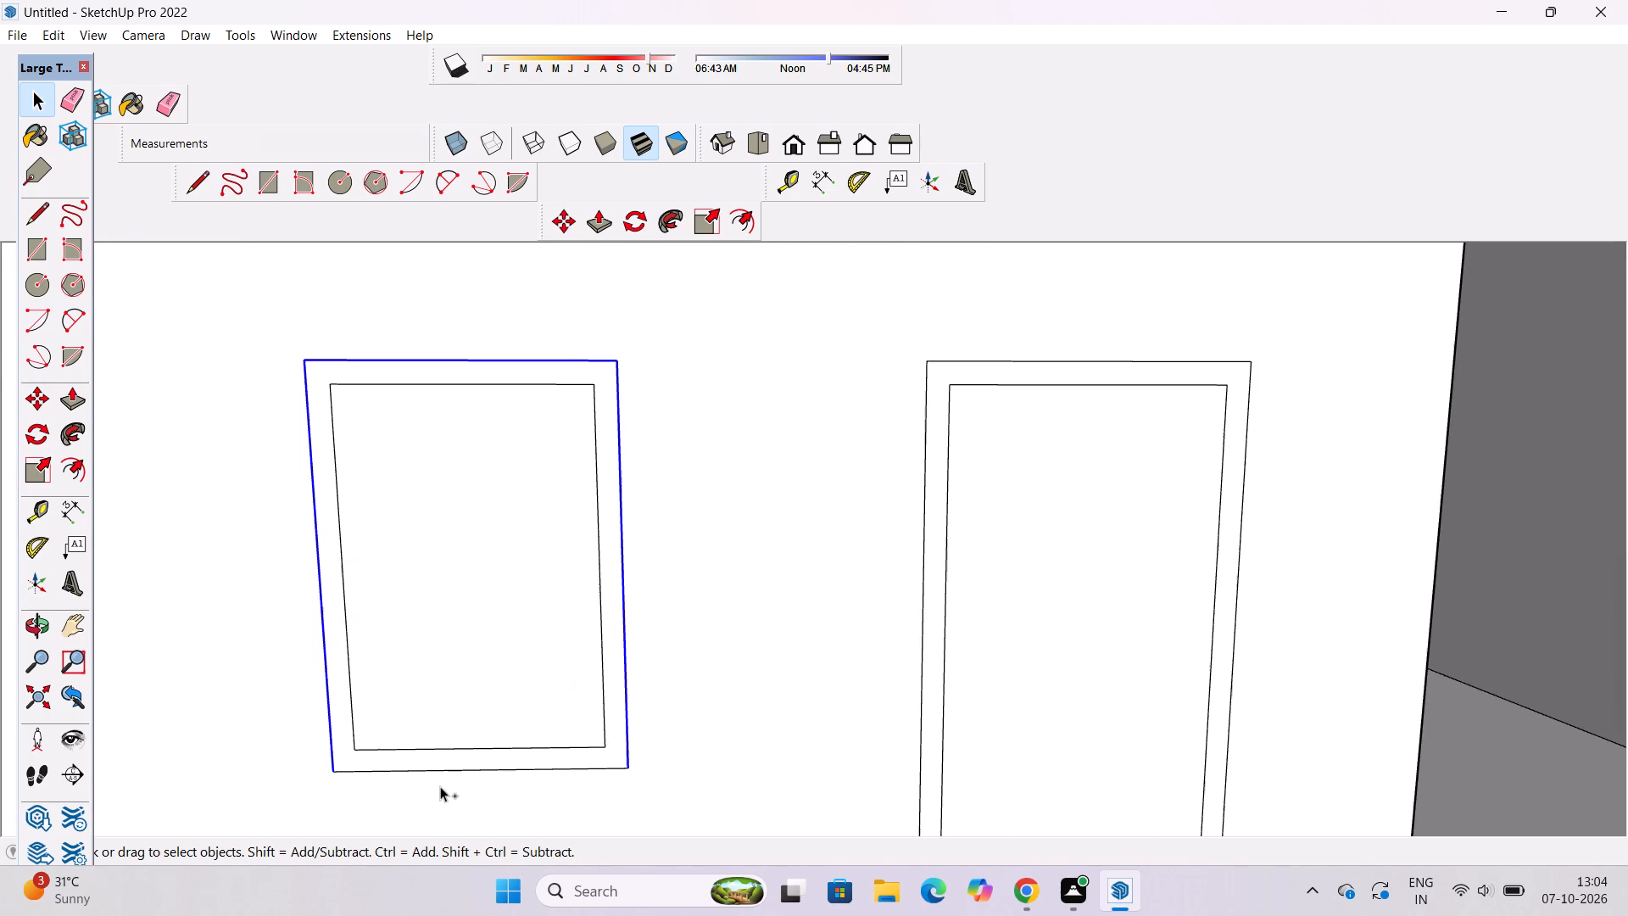
pyautogui.keyDown('ctrl'); pyautogui.click(461, 770); pyautogui.keyUp('ctrl')
pyautogui.keyDown('ctrl'); pyautogui.scroll(-2, 463, 784); pyautogui.keyUp('ctrl')
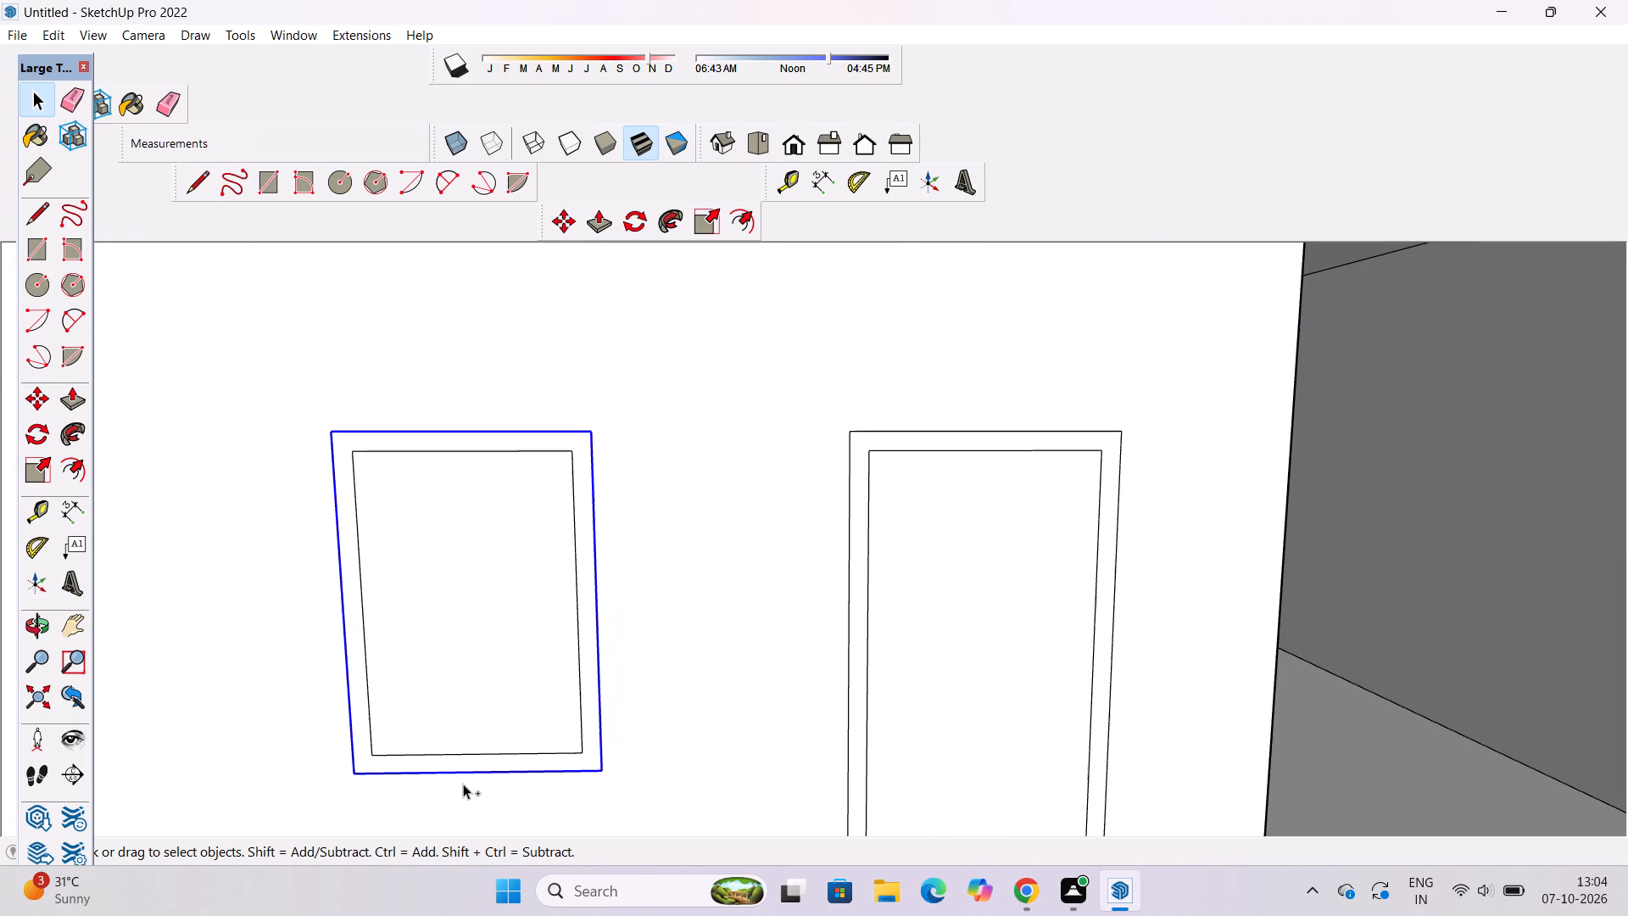
pyautogui.keyDown('ctrl'); pyautogui.scroll(-2, 465, 799); pyautogui.keyUp('ctrl')
pyautogui.press('m')
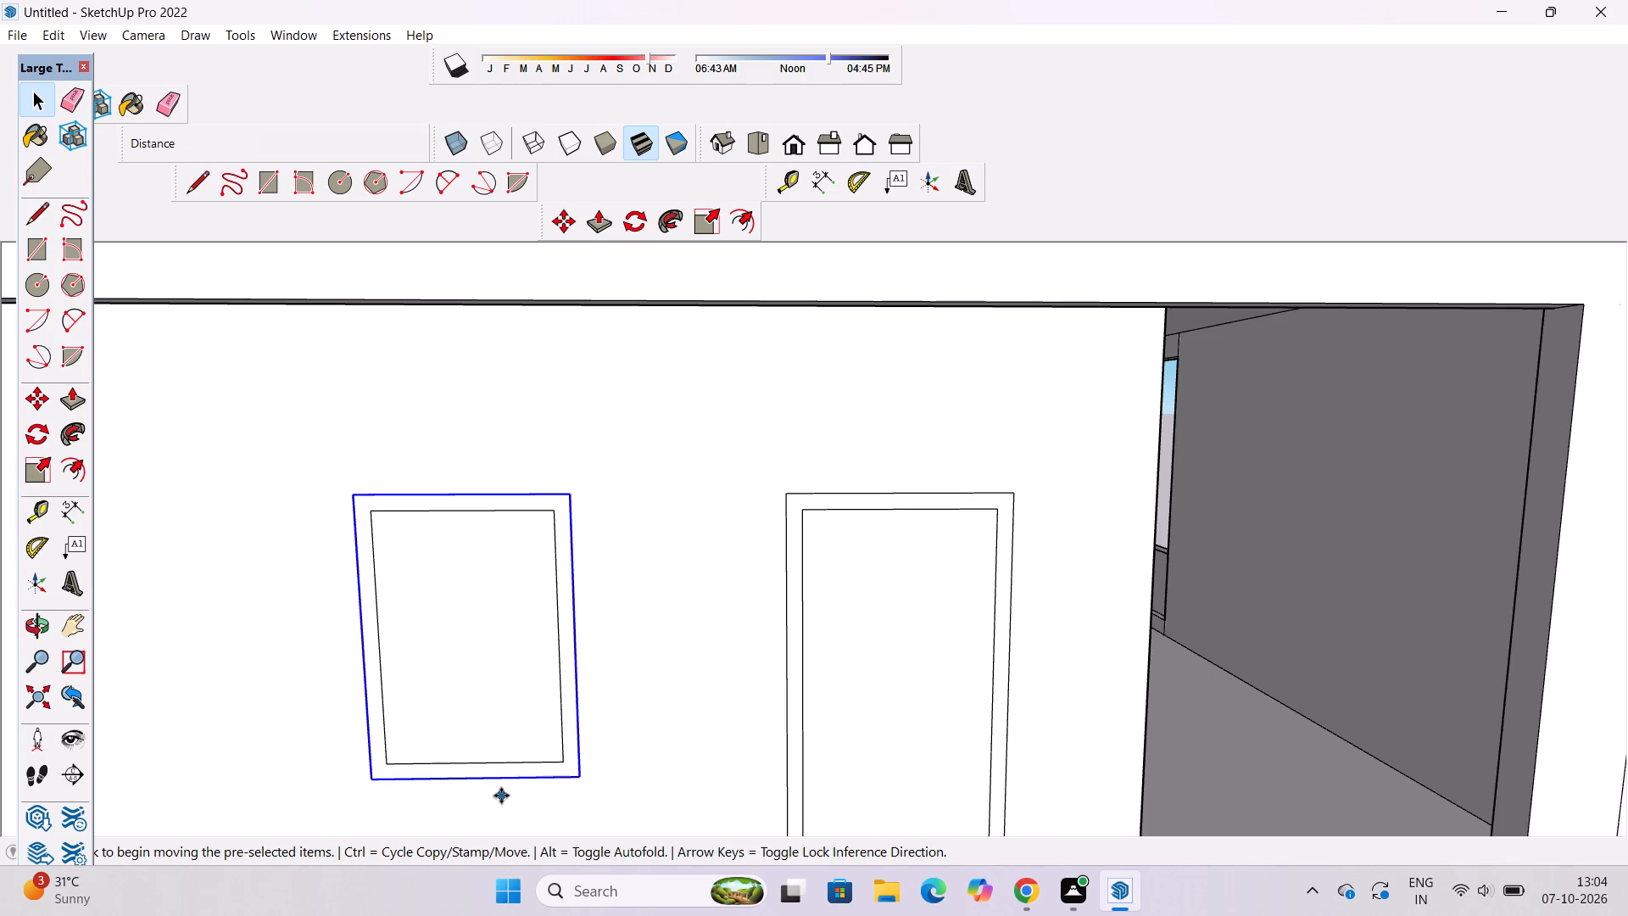
pyautogui.scroll(-2, 527, 783)
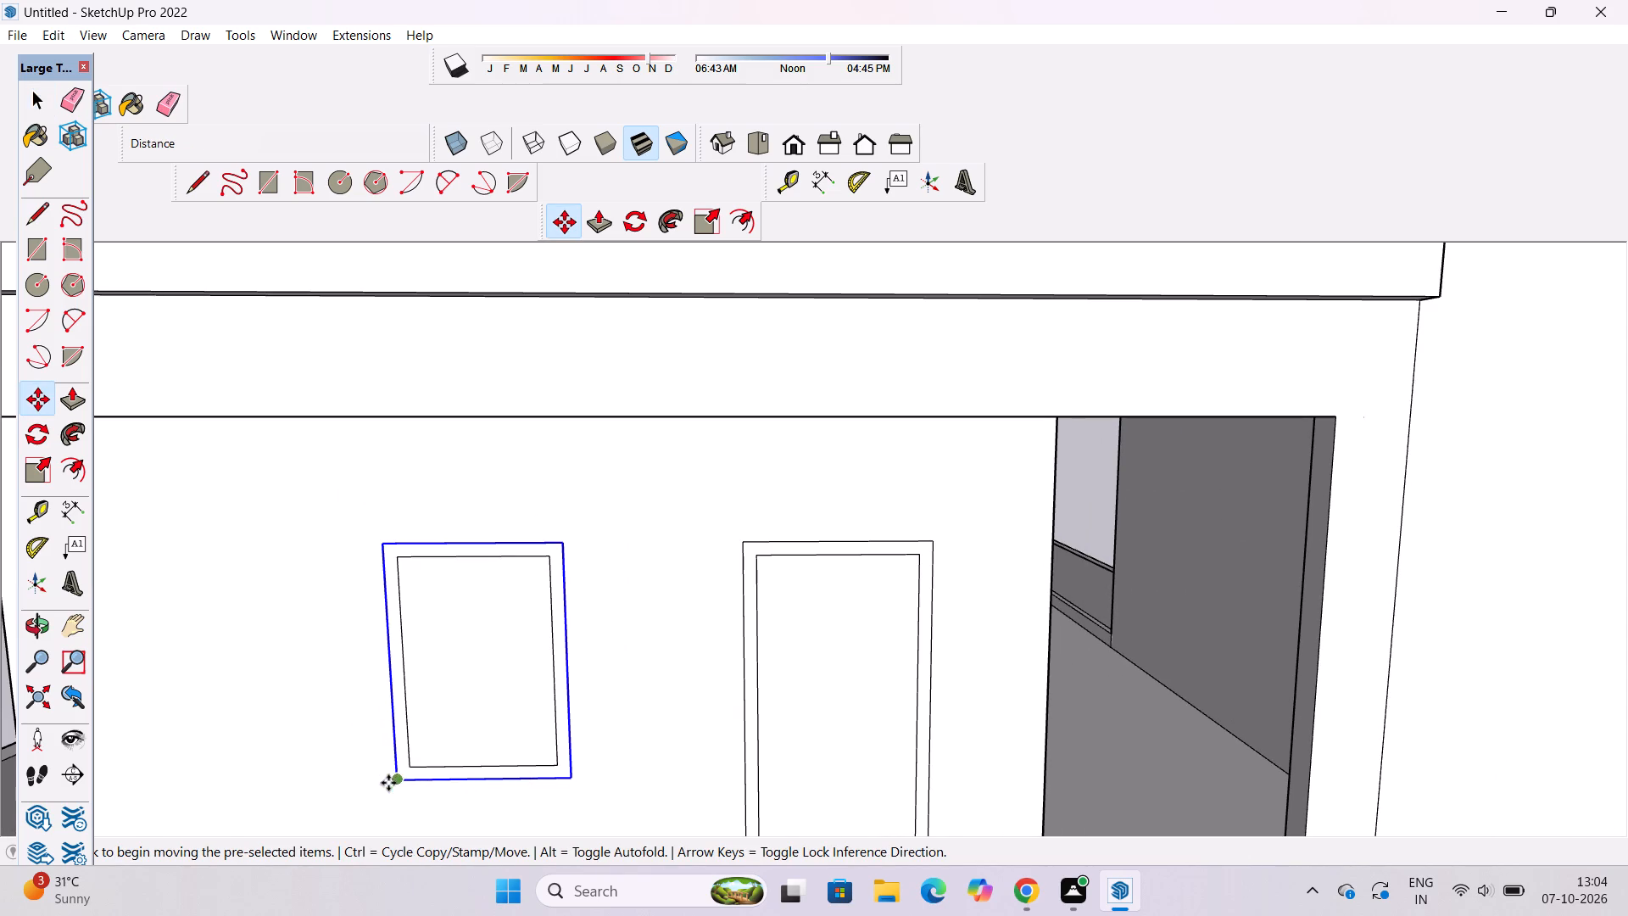
pyautogui.click(395, 781)
pyautogui.scroll(-8, 399, 767)
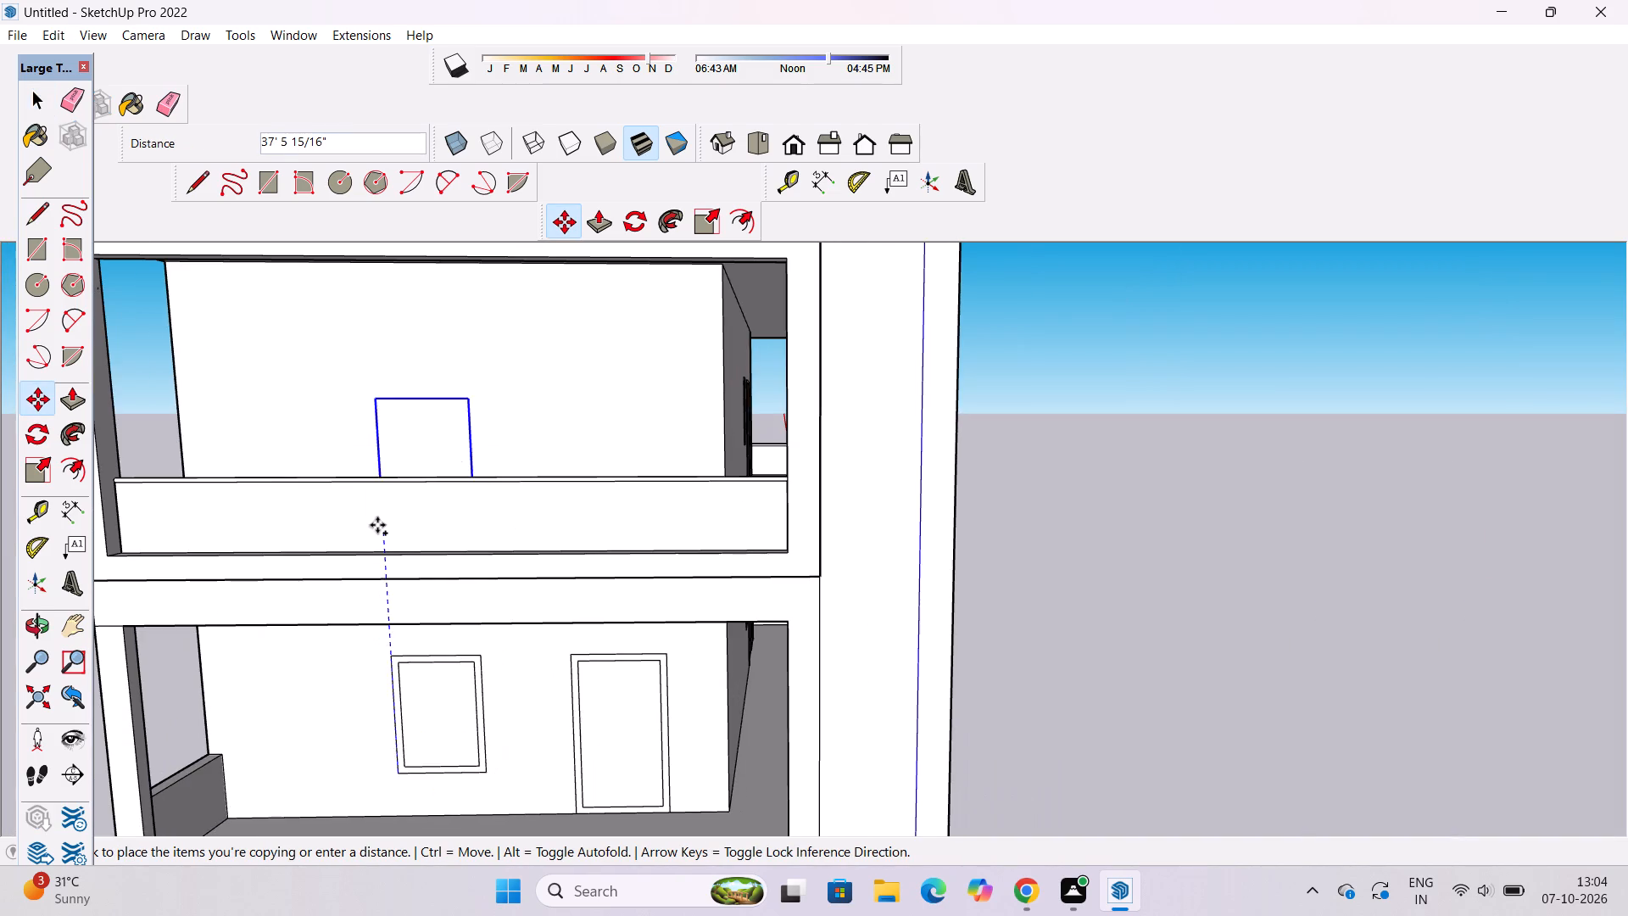
pyautogui.scroll(6, 377, 525)
pyautogui.scroll(-8, 377, 525)
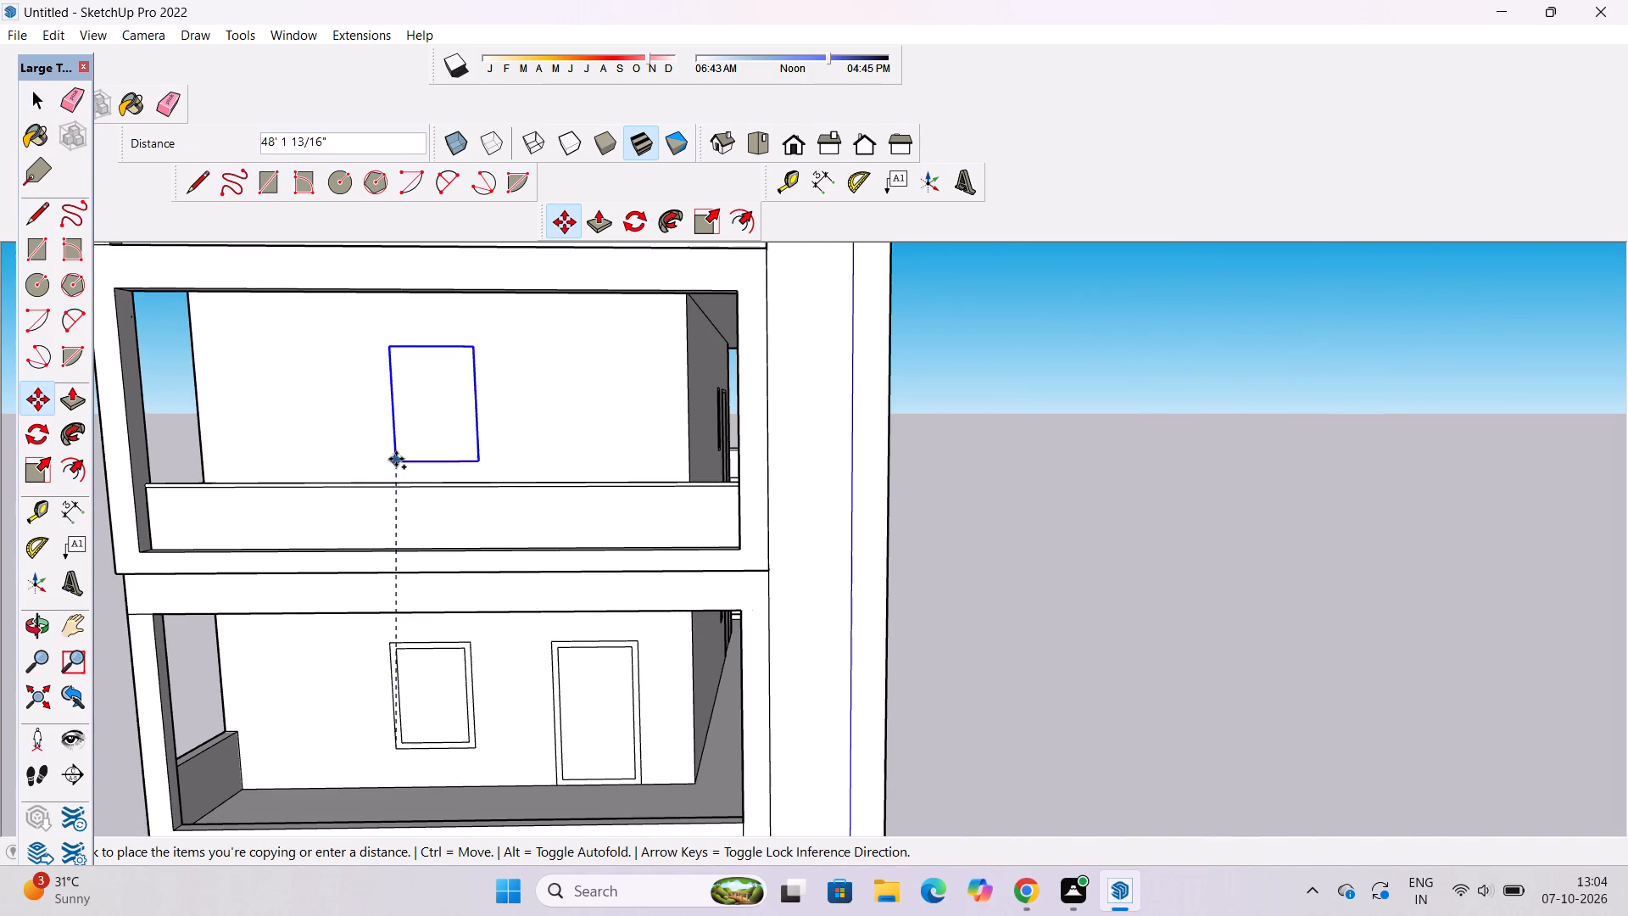
pyautogui.click(377, 469)
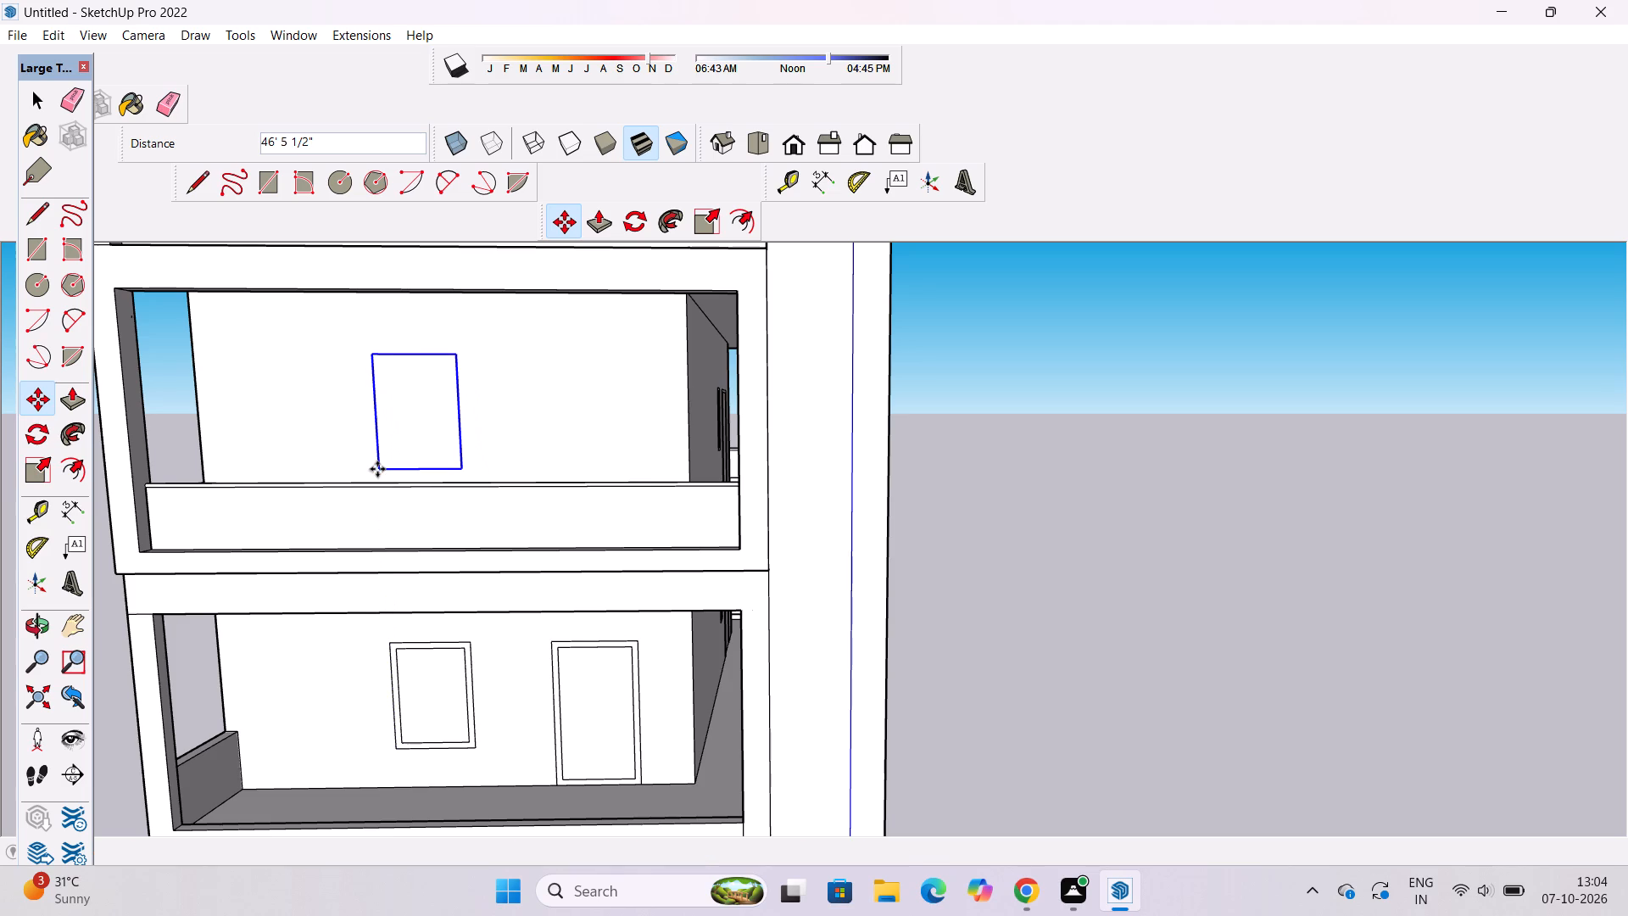
pyautogui.press('space')
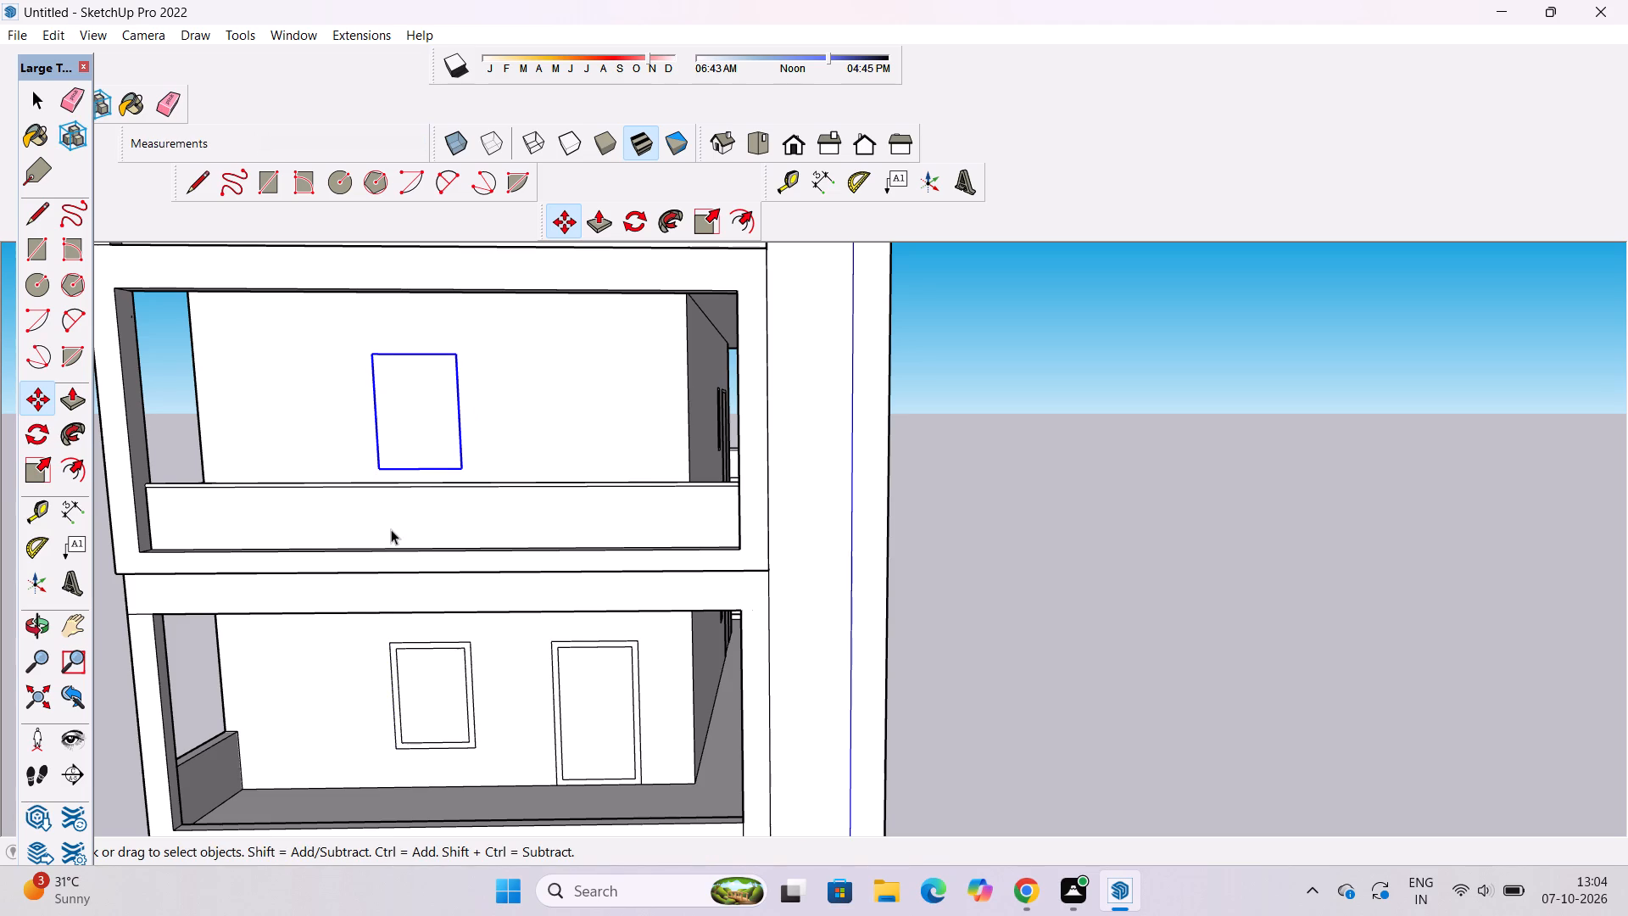
# Examine the second-floor window outline from several angles in relation to the balcony parapet and the floors above and below.
pyautogui.scroll(-3, 393, 533)
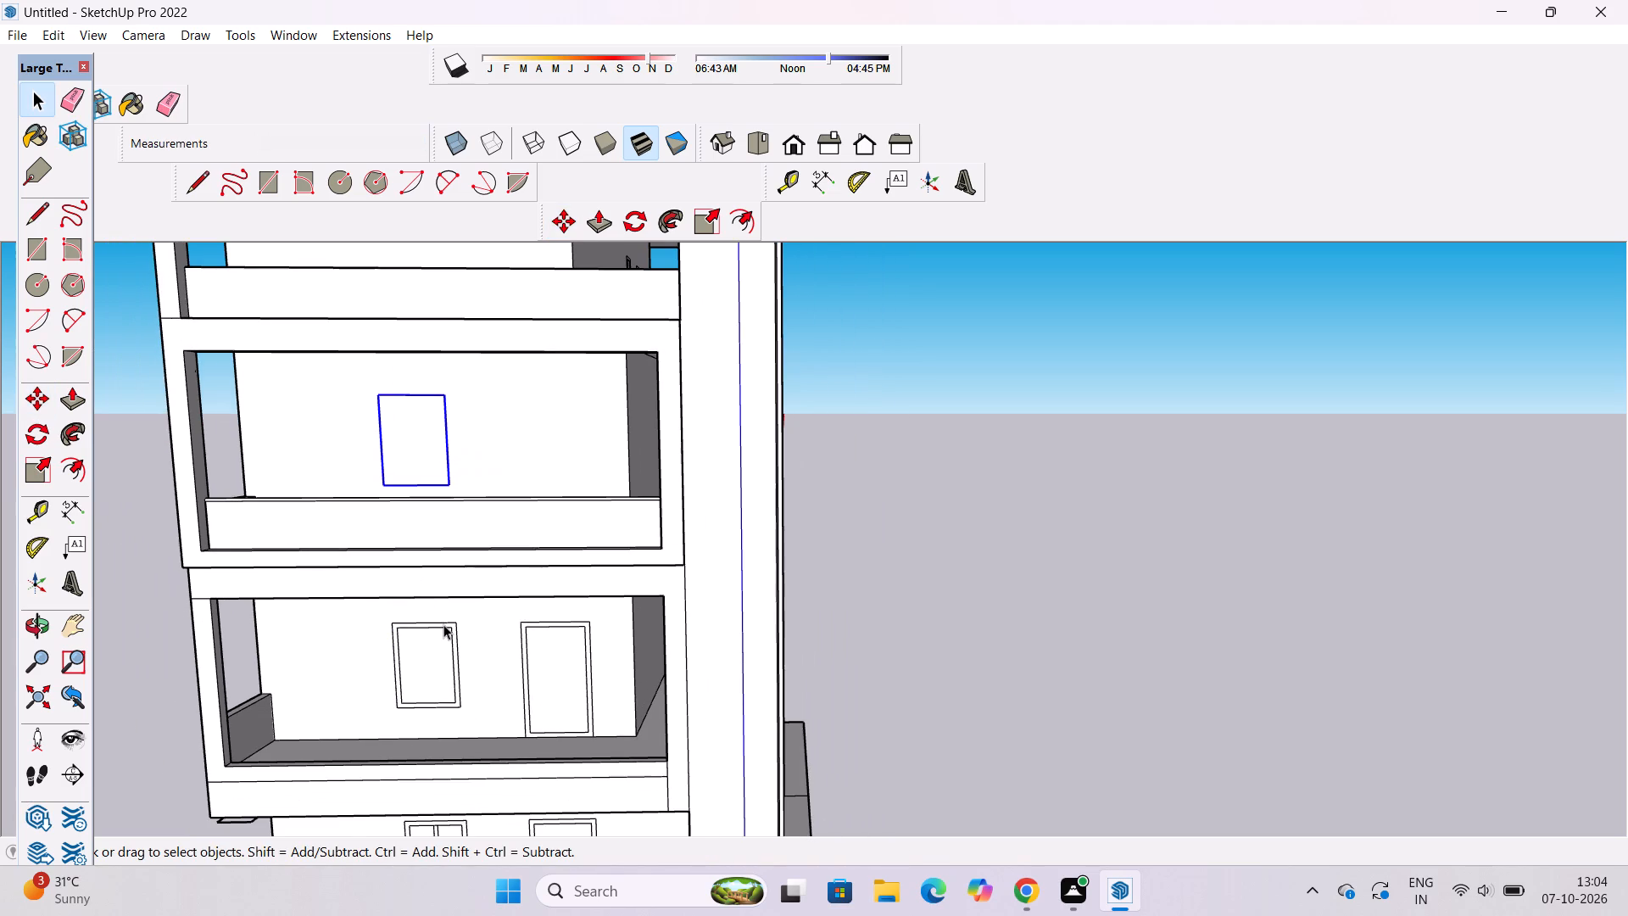
pyautogui.press('o')
pyautogui.scroll(-2, 443, 624)
pyautogui.keyDown('shift'); pyautogui.moveTo(441, 625); pyautogui.dragTo(561, 757); pyautogui.keyUp('shift')
pyautogui.moveTo(546, 737); pyautogui.dragTo(879, 712)
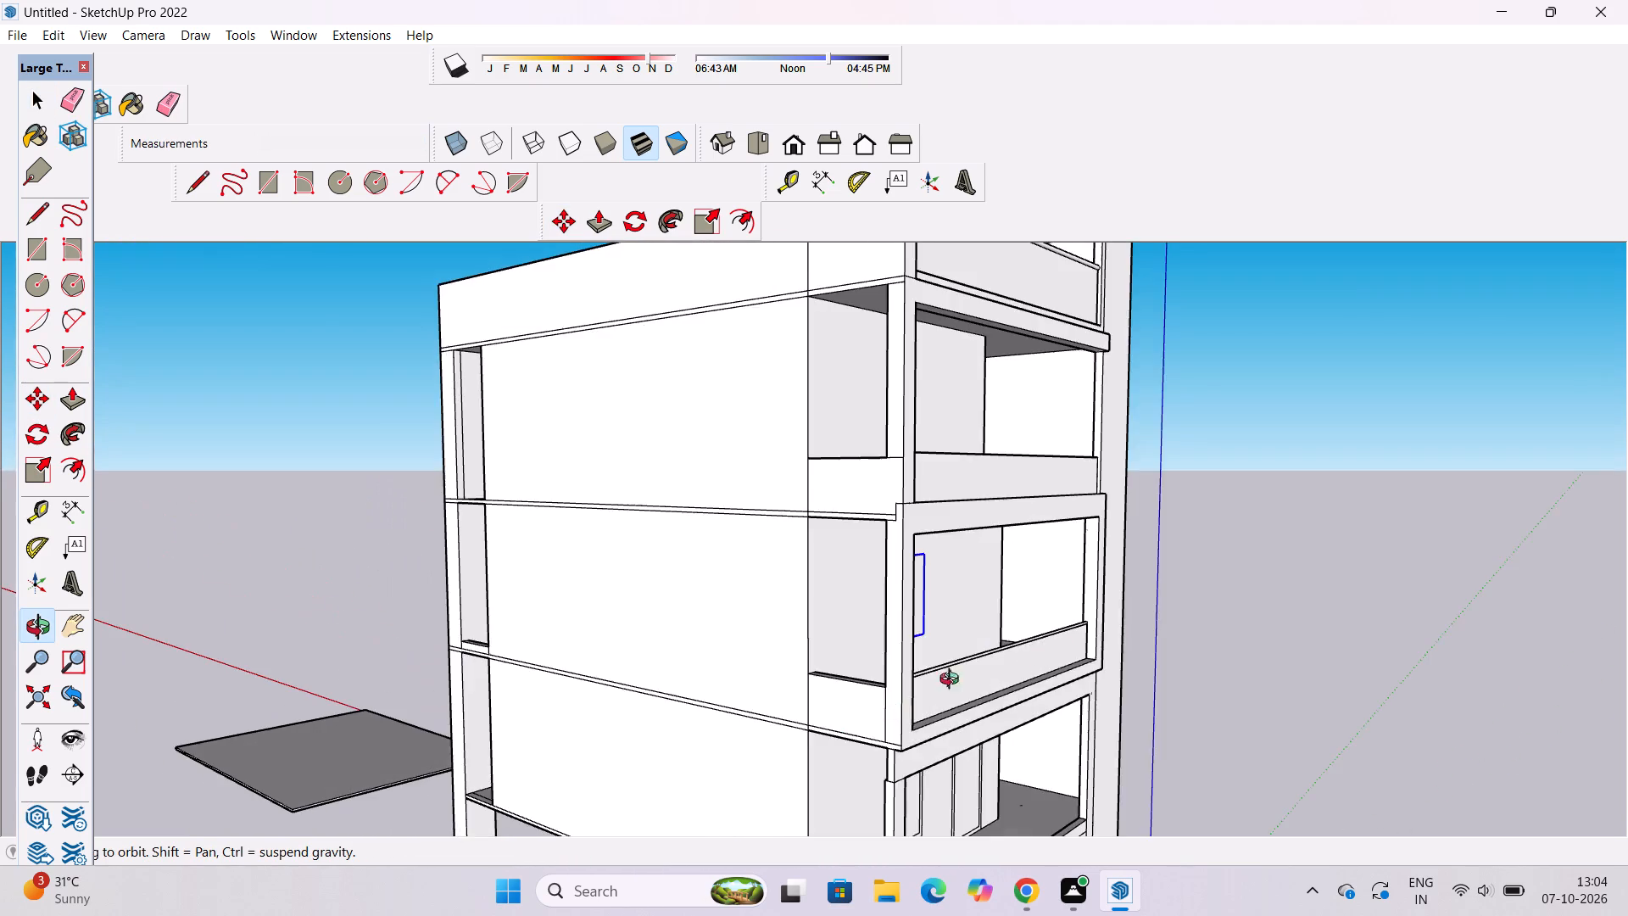
pyautogui.moveTo(1056, 654); pyautogui.dragTo(712, 827)
pyautogui.keyDown('shift'); pyautogui.moveTo(700, 807); pyautogui.dragTo(631, 803); pyautogui.keyUp('shift')
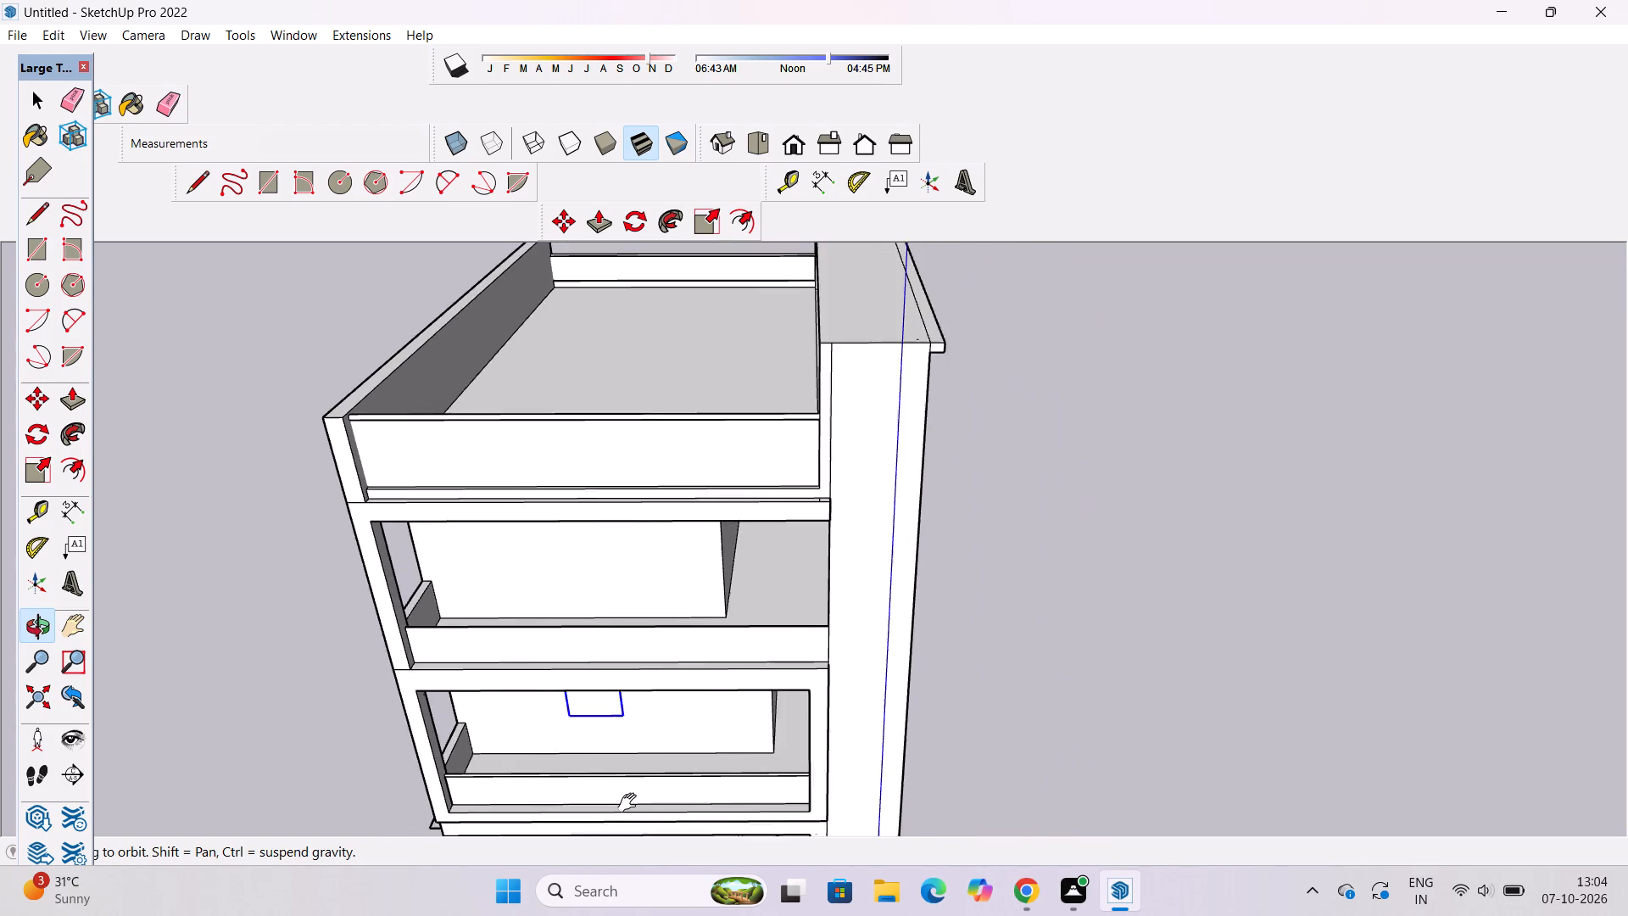
pyautogui.keyDown('shift'); pyautogui.moveTo(631, 803); pyautogui.dragTo(629, 803); pyautogui.keyUp('shift')
pyautogui.moveTo(625, 797); pyautogui.dragTo(641, 712)
pyautogui.scroll(-4, 641, 712)
pyautogui.keyDown('shift'); pyautogui.moveTo(641, 705); pyautogui.dragTo(607, 761); pyautogui.keyUp('shift')
pyautogui.scroll(2, 605, 767)
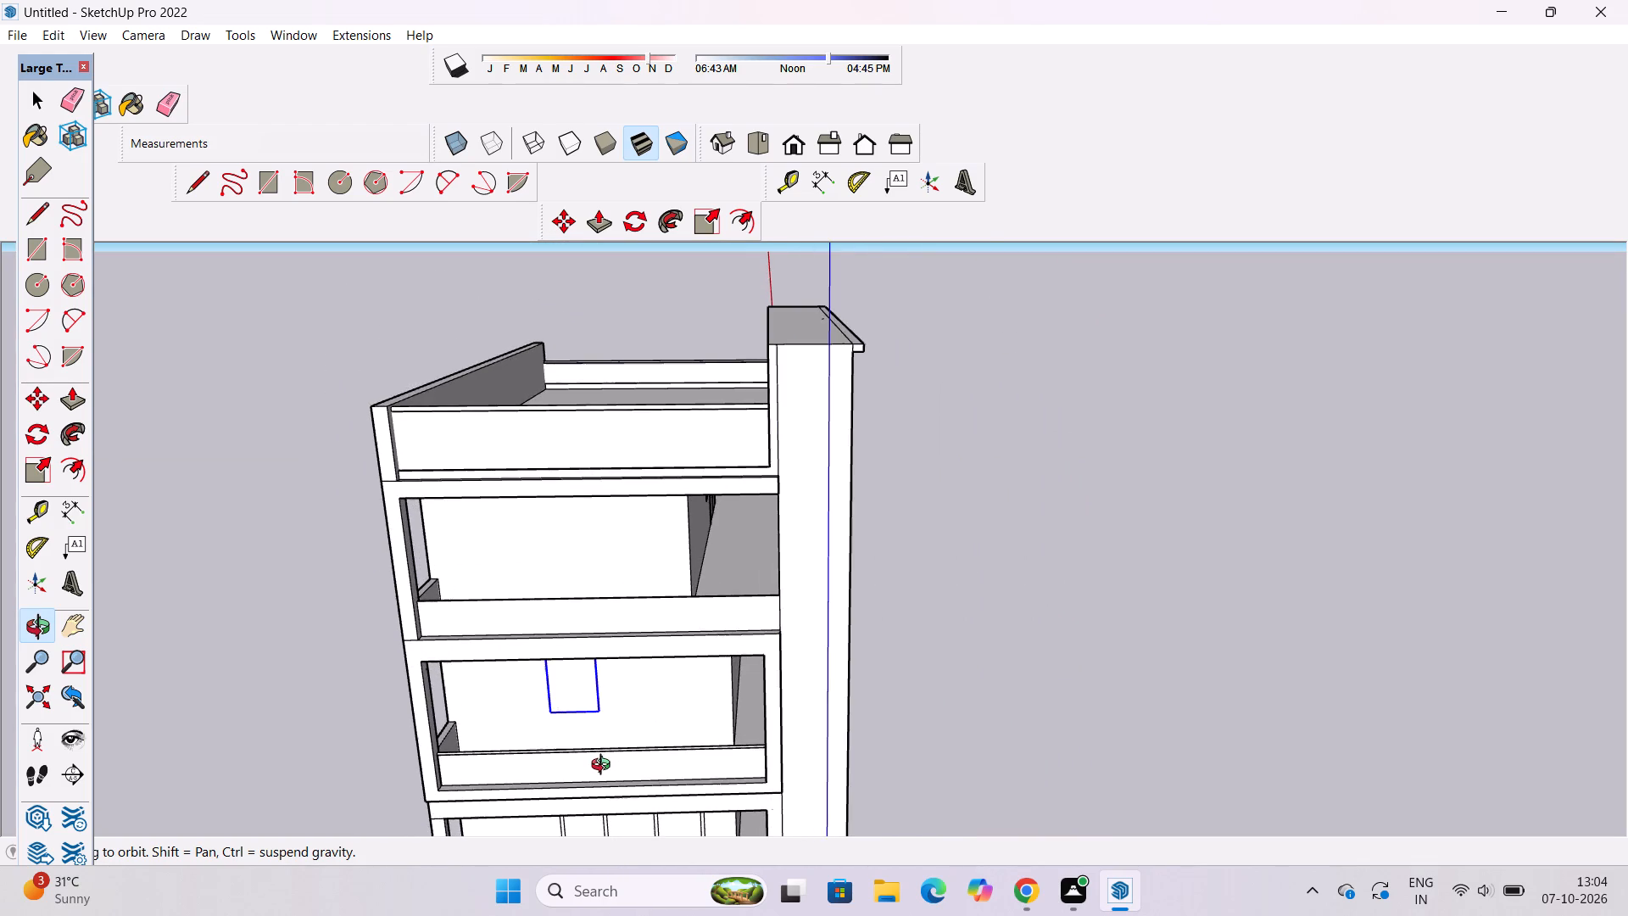
pyautogui.scroll(4, 603, 767)
pyautogui.moveTo(602, 767); pyautogui.dragTo(589, 589)
pyautogui.keyDown('shift'); pyautogui.moveTo(589, 585); pyautogui.dragTo(554, 746); pyautogui.keyUp('shift')
pyautogui.keyDown('shift'); pyautogui.scroll(3, 556, 747); pyautogui.keyUp('shift')
pyautogui.keyDown('shift'); pyautogui.moveTo(563, 732); pyautogui.dragTo(480, 700); pyautogui.keyUp('shift')
pyautogui.moveTo(485, 699); pyautogui.dragTo(577, 661)
pyautogui.scroll(-4, 577, 661)
pyautogui.moveTo(579, 658); pyautogui.dragTo(491, 677)
pyautogui.keyDown('shift'); pyautogui.moveTo(496, 671); pyautogui.dragTo(562, 570); pyautogui.keyUp('shift')
# Copy the first-floor door frame's outer top and side edges straight up to the second-floor wall, with their feet on the balcony floor line.
pyautogui.press('space')
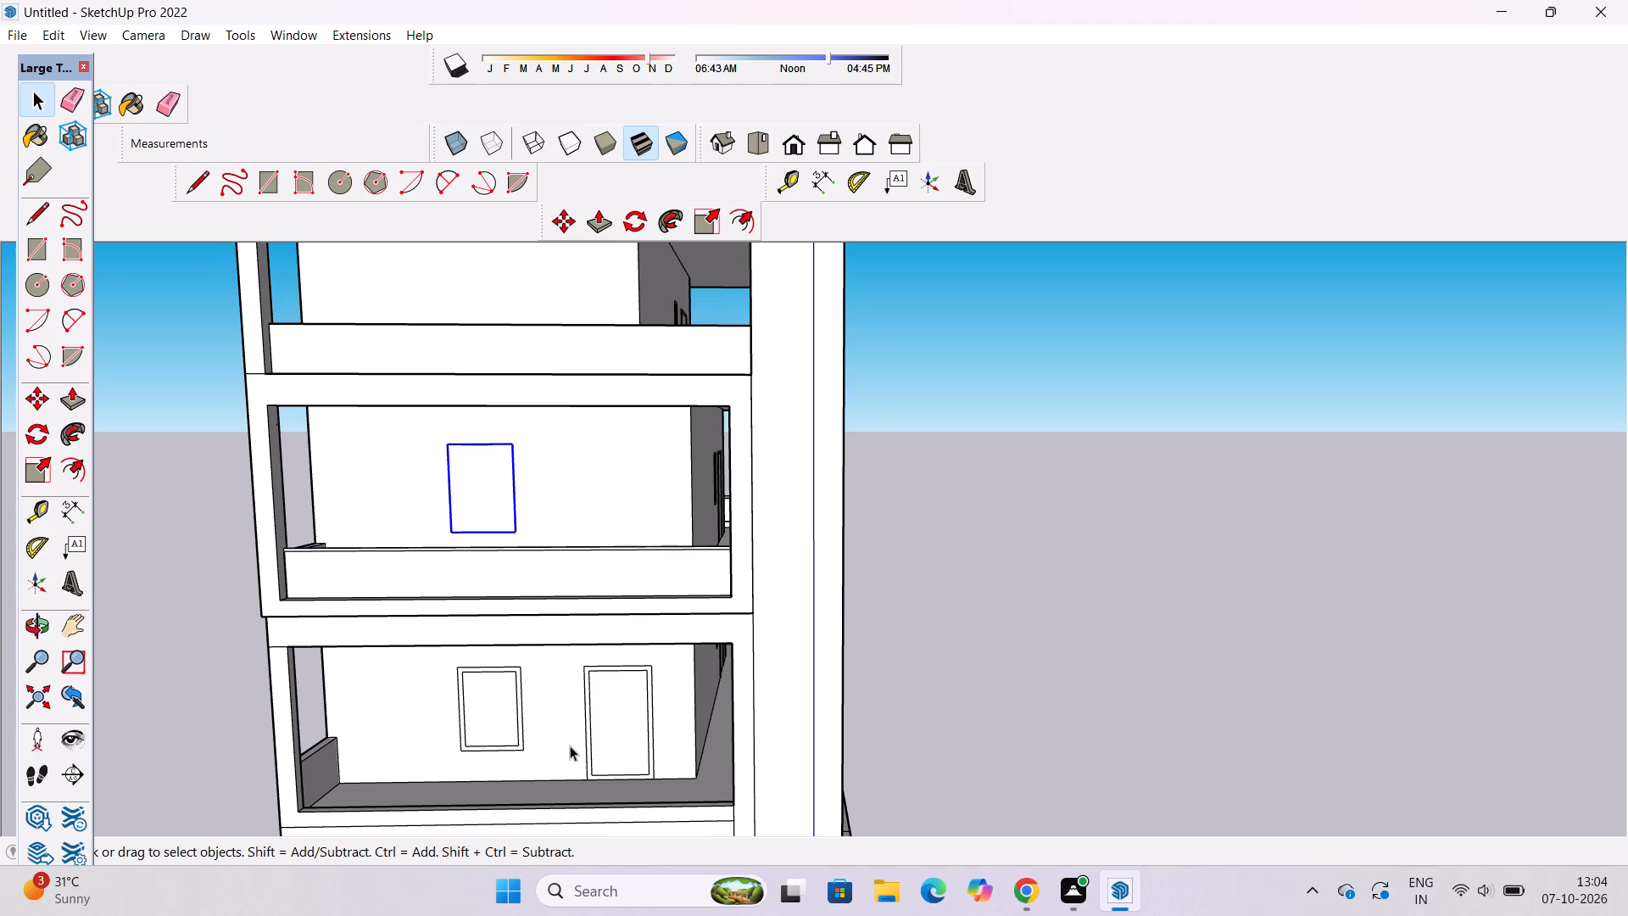
pyautogui.scroll(7, 570, 746)
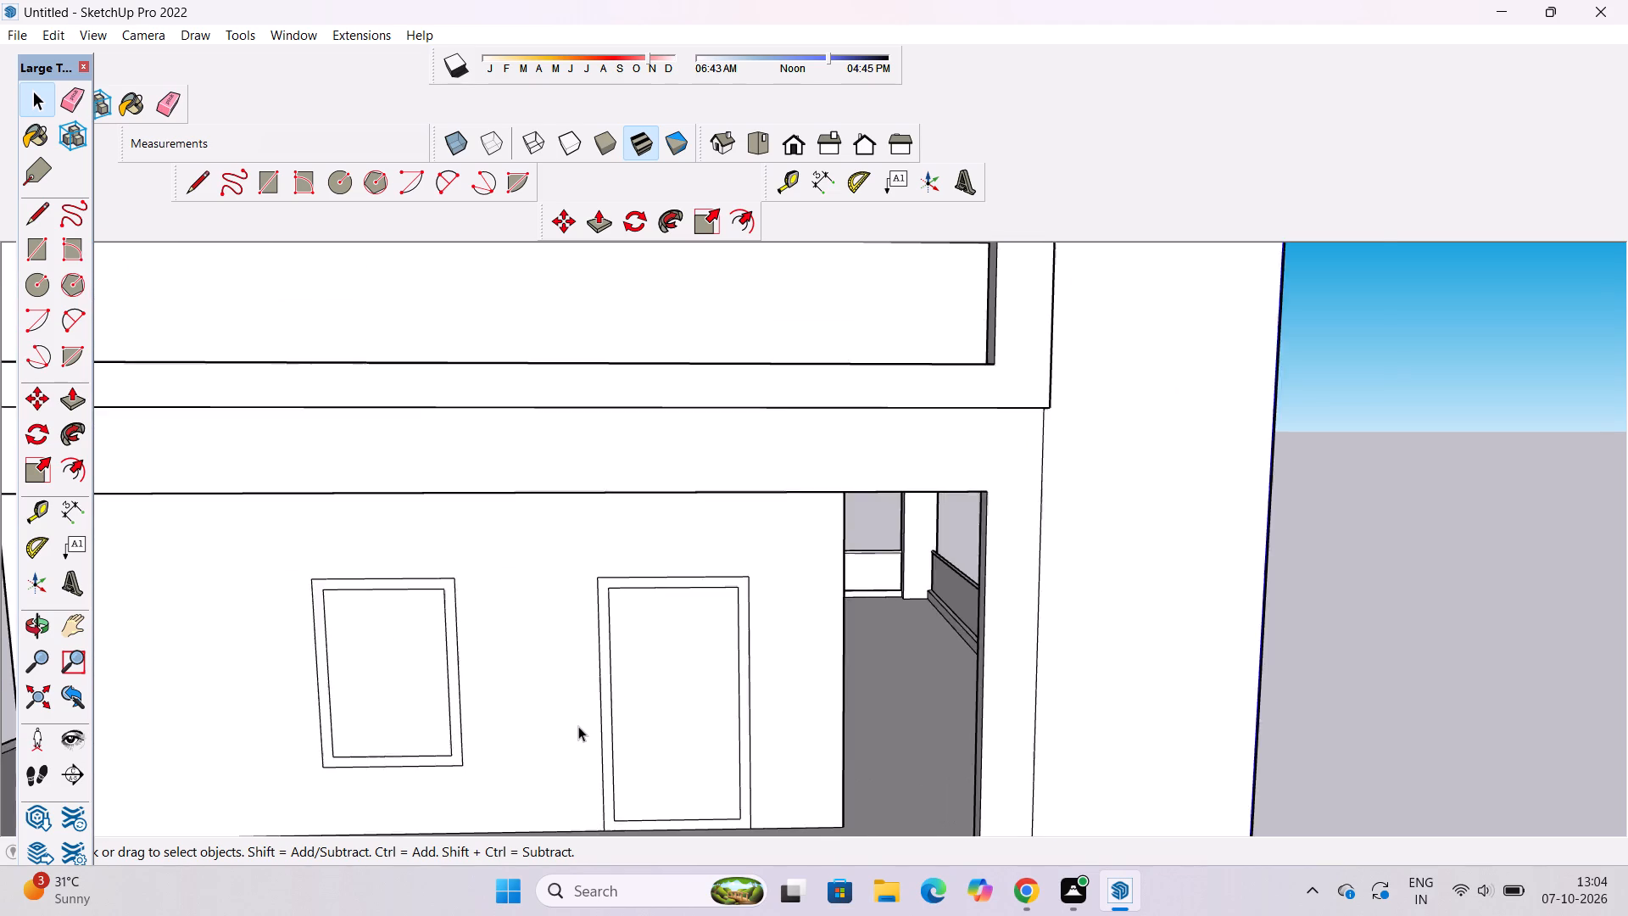
pyautogui.scroll(4, 578, 726)
pyautogui.keyDown('ctrl'); pyautogui.click(602, 545); pyautogui.keyUp('ctrl')
pyautogui.keyDown('ctrl'); pyautogui.click(622, 521); pyautogui.keyUp('ctrl')
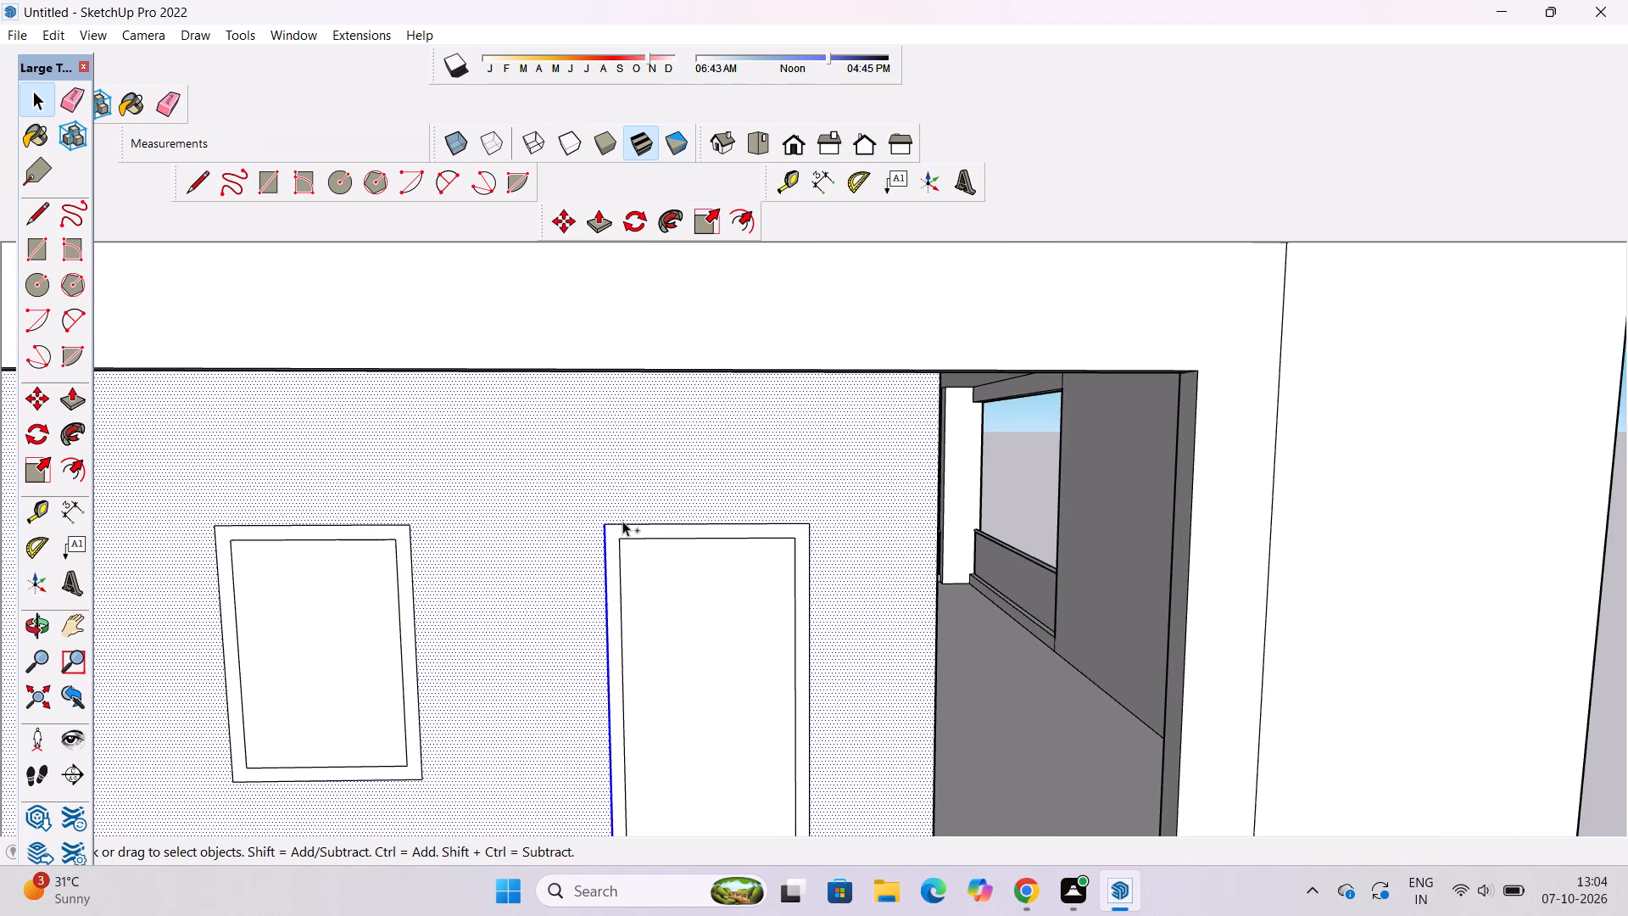
pyautogui.click(1023, 503)
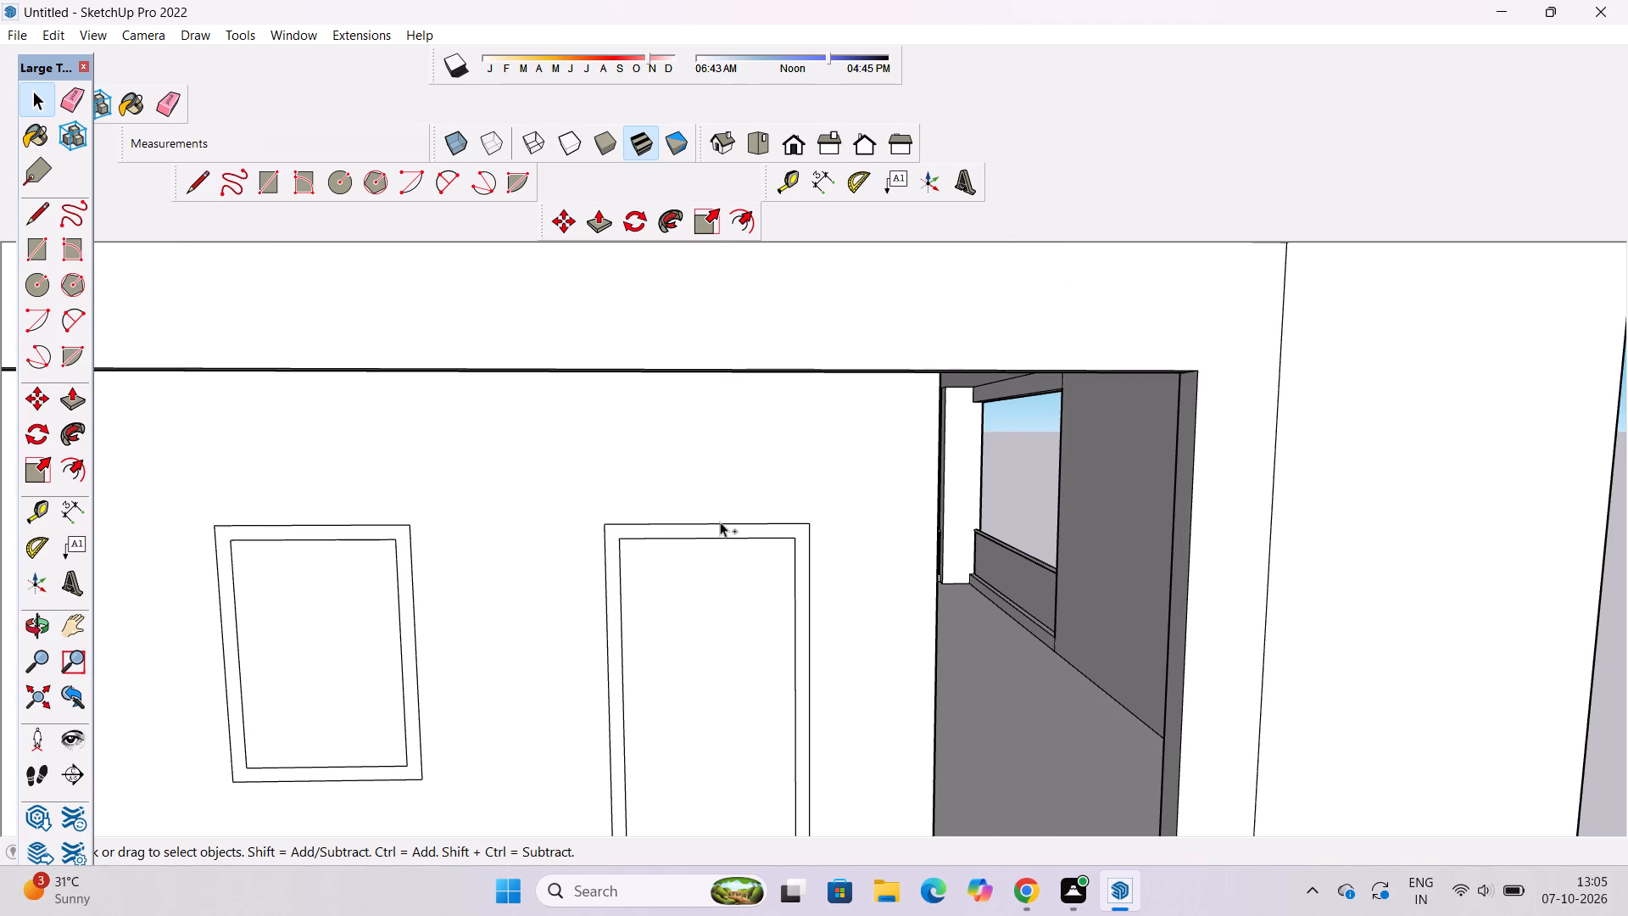
pyautogui.keyDown('ctrl'); pyautogui.click(720, 522); pyautogui.keyUp('ctrl')
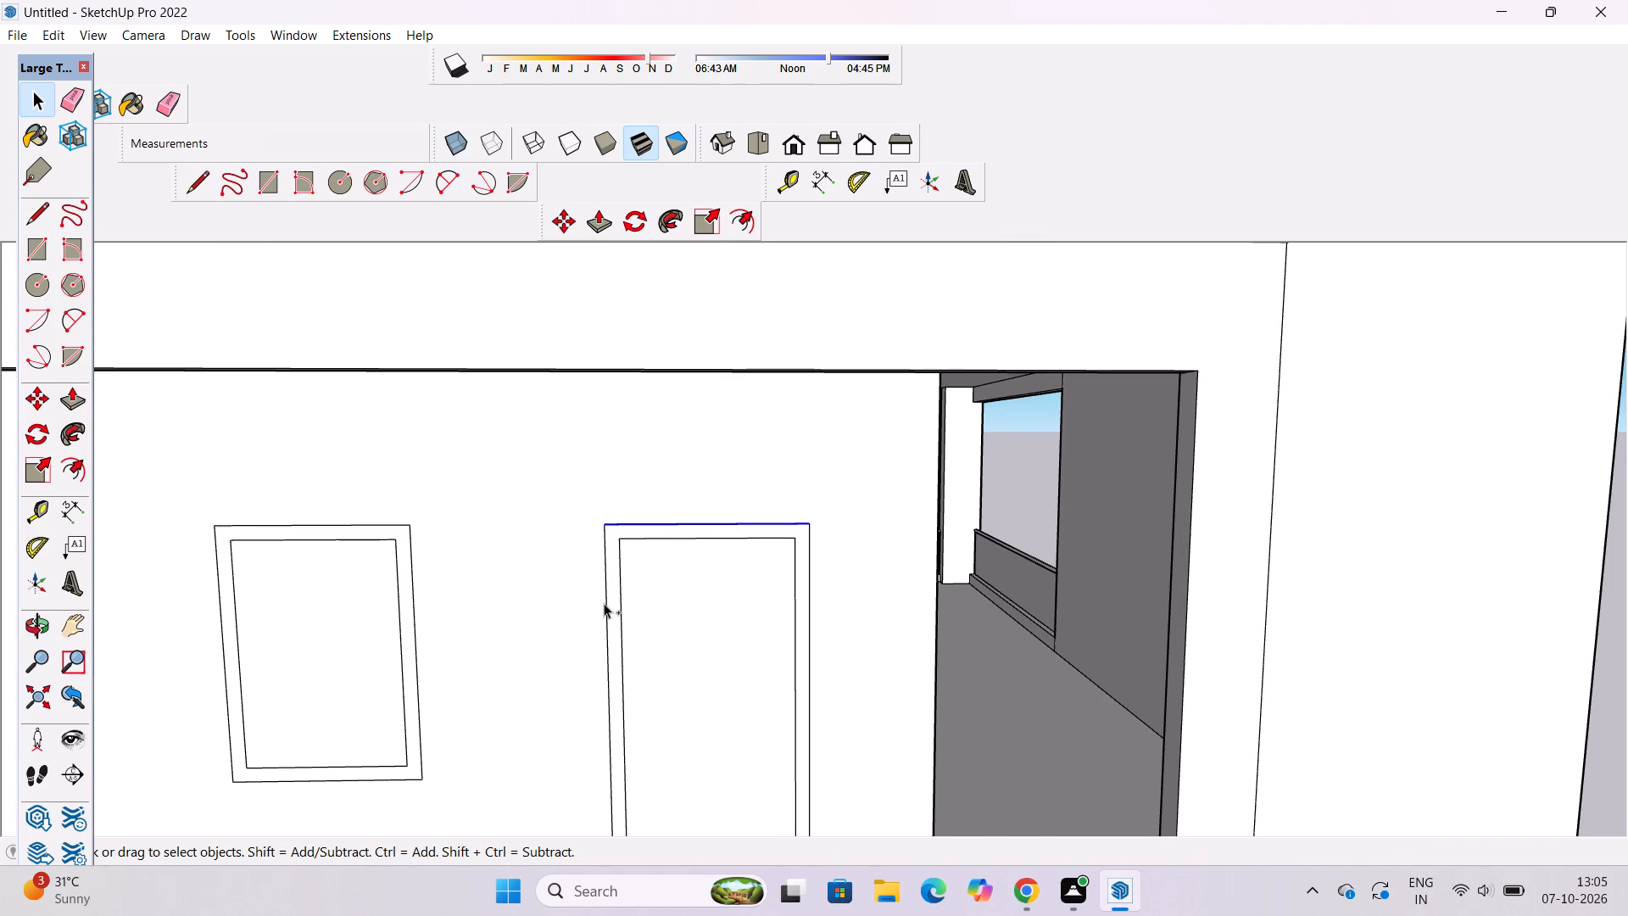
pyautogui.keyDown('ctrl'); pyautogui.click(605, 596); pyautogui.keyUp('ctrl')
pyautogui.keyDown('ctrl'); pyautogui.click(808, 583); pyautogui.keyUp('ctrl')
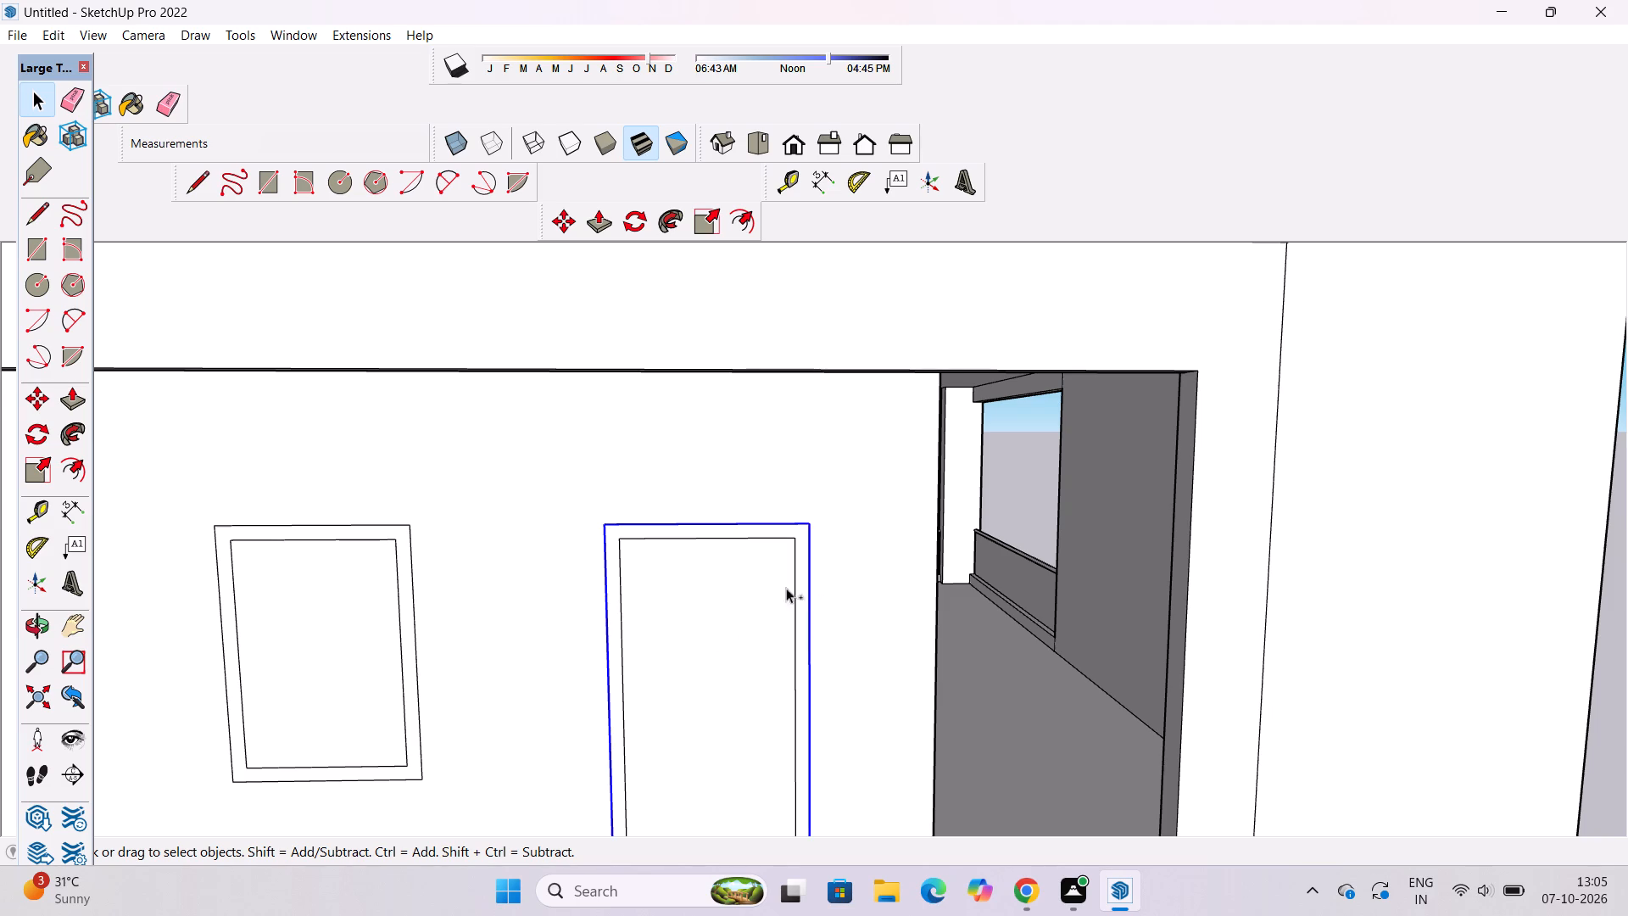
pyautogui.keyDown('ctrl'); pyautogui.scroll(-5, 616, 528); pyautogui.keyUp('ctrl')
pyautogui.press('m')
pyautogui.scroll(4, 638, 757)
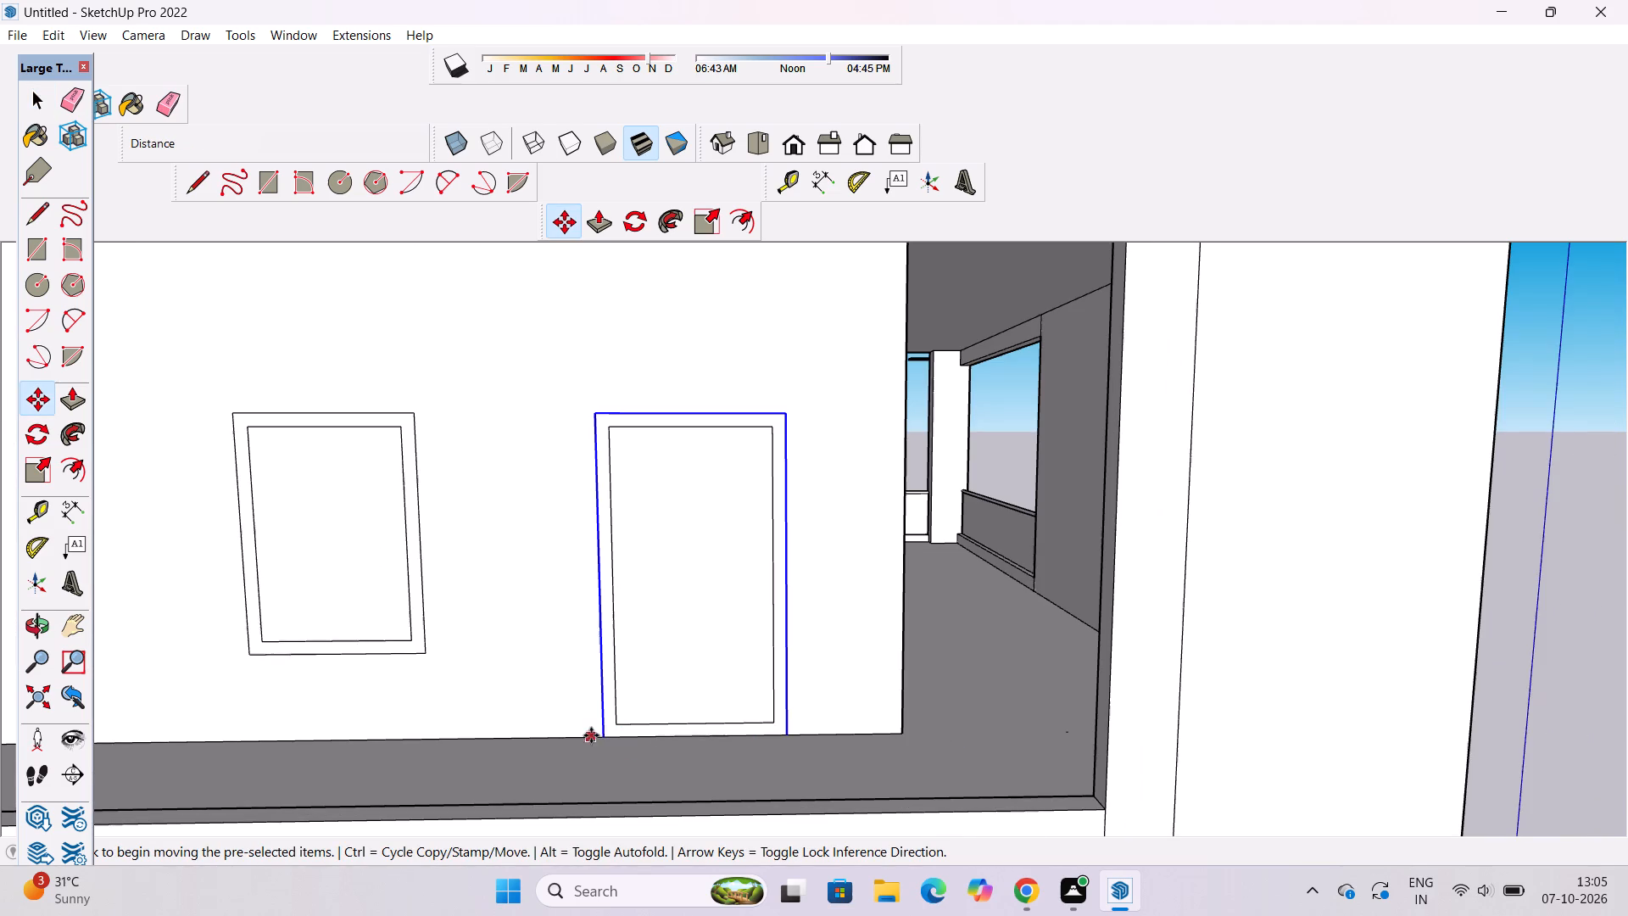
pyautogui.click(602, 740)
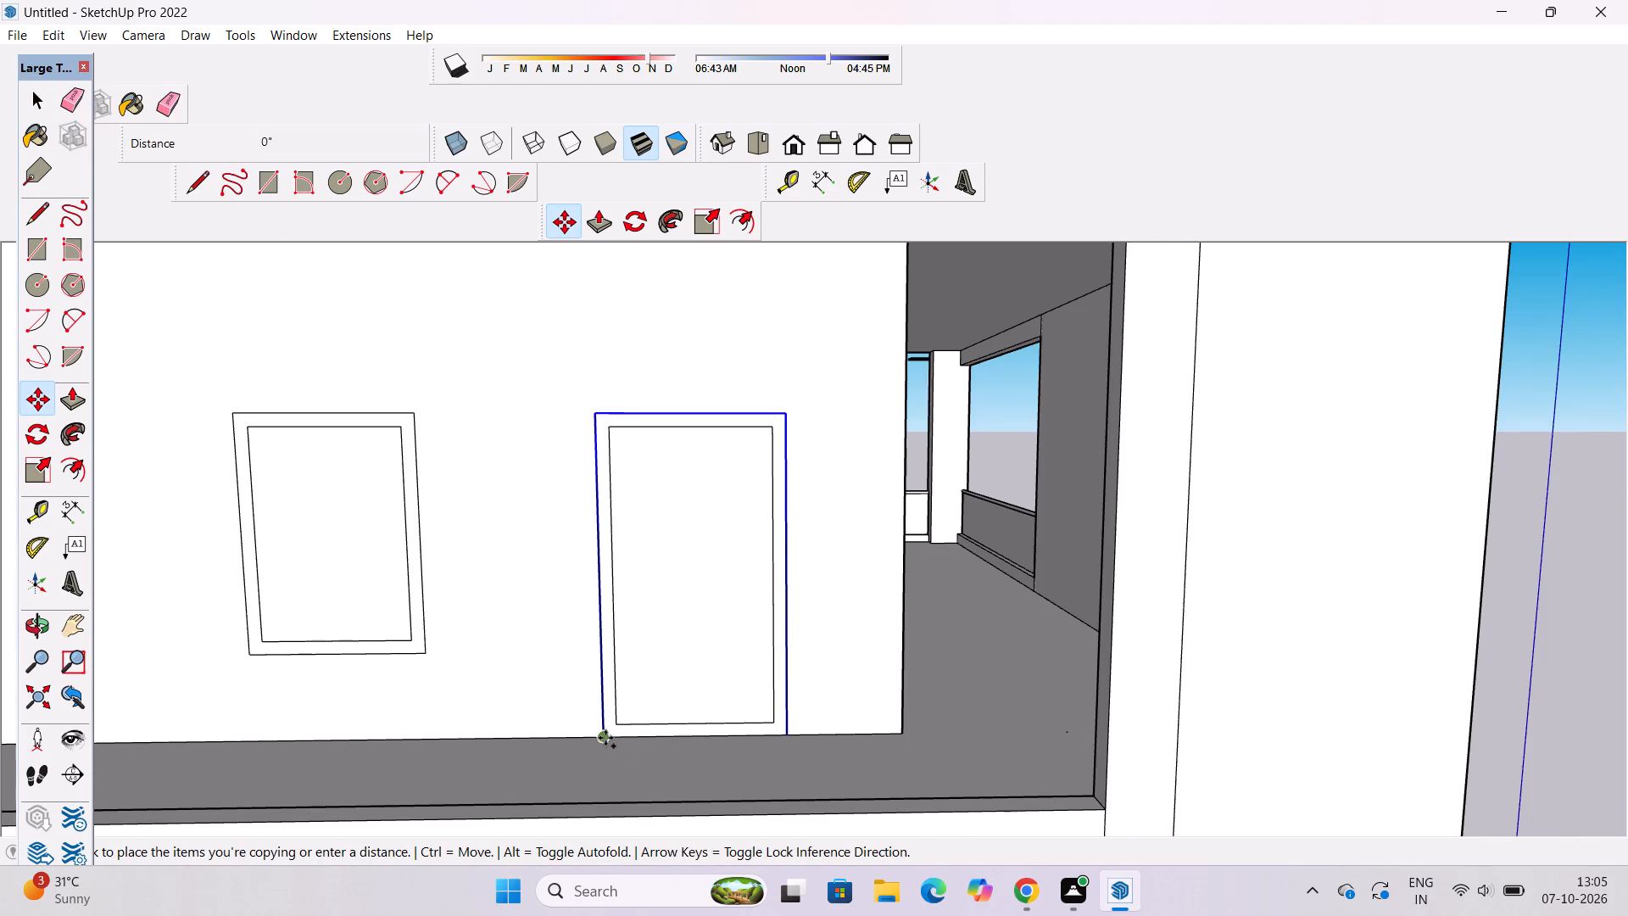
pyautogui.scroll(-4, 605, 738)
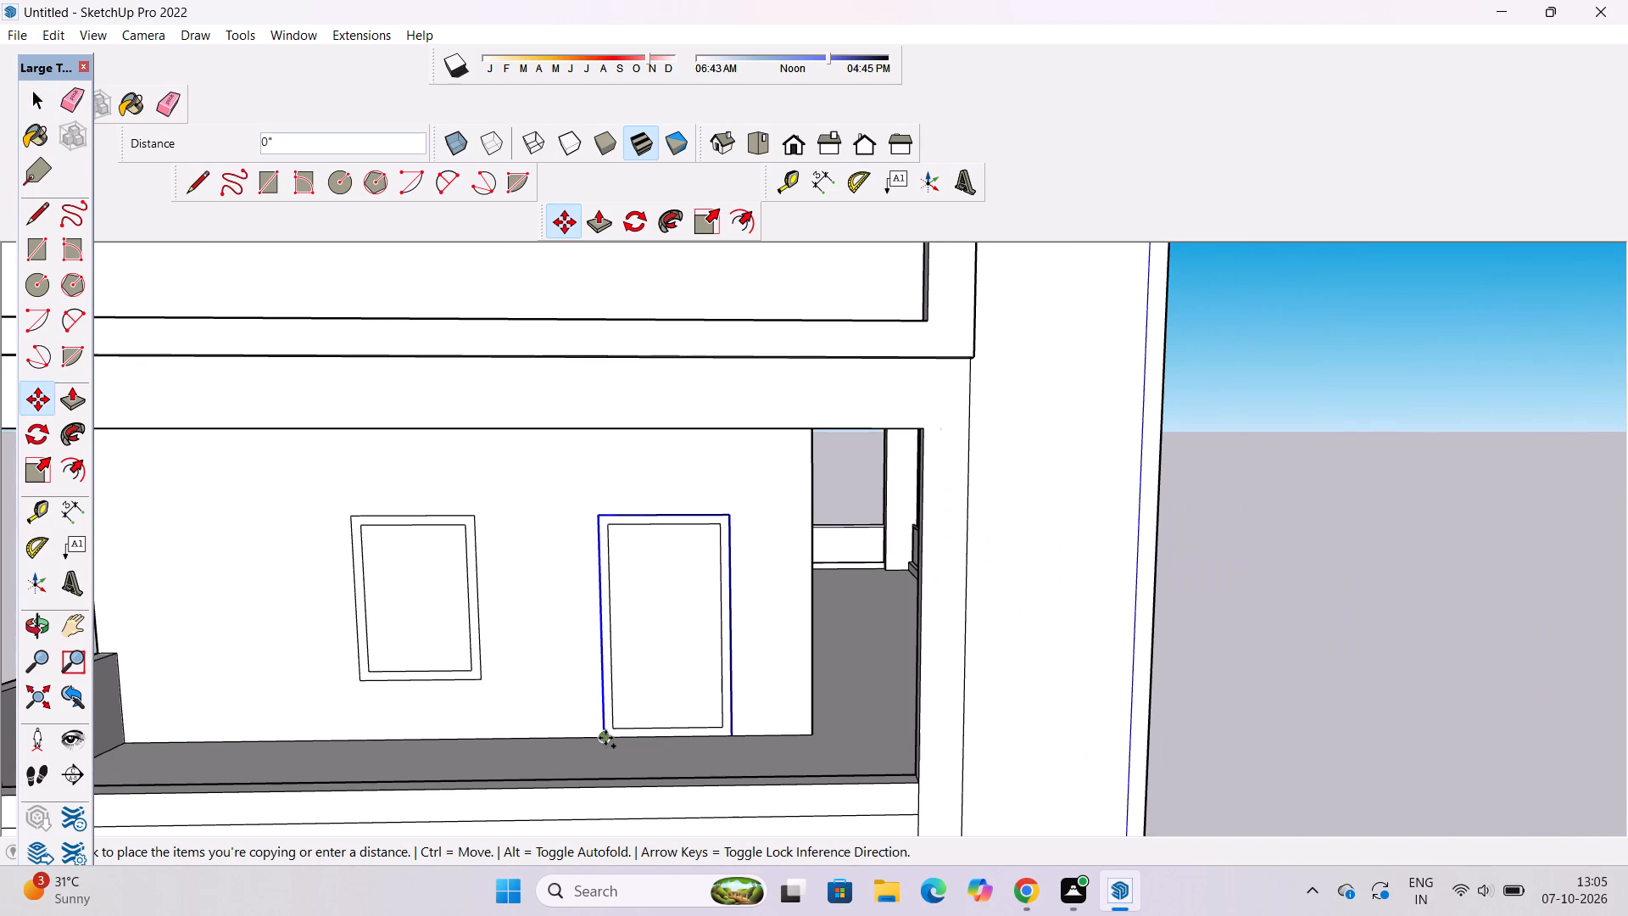
pyautogui.scroll(-2, 605, 738)
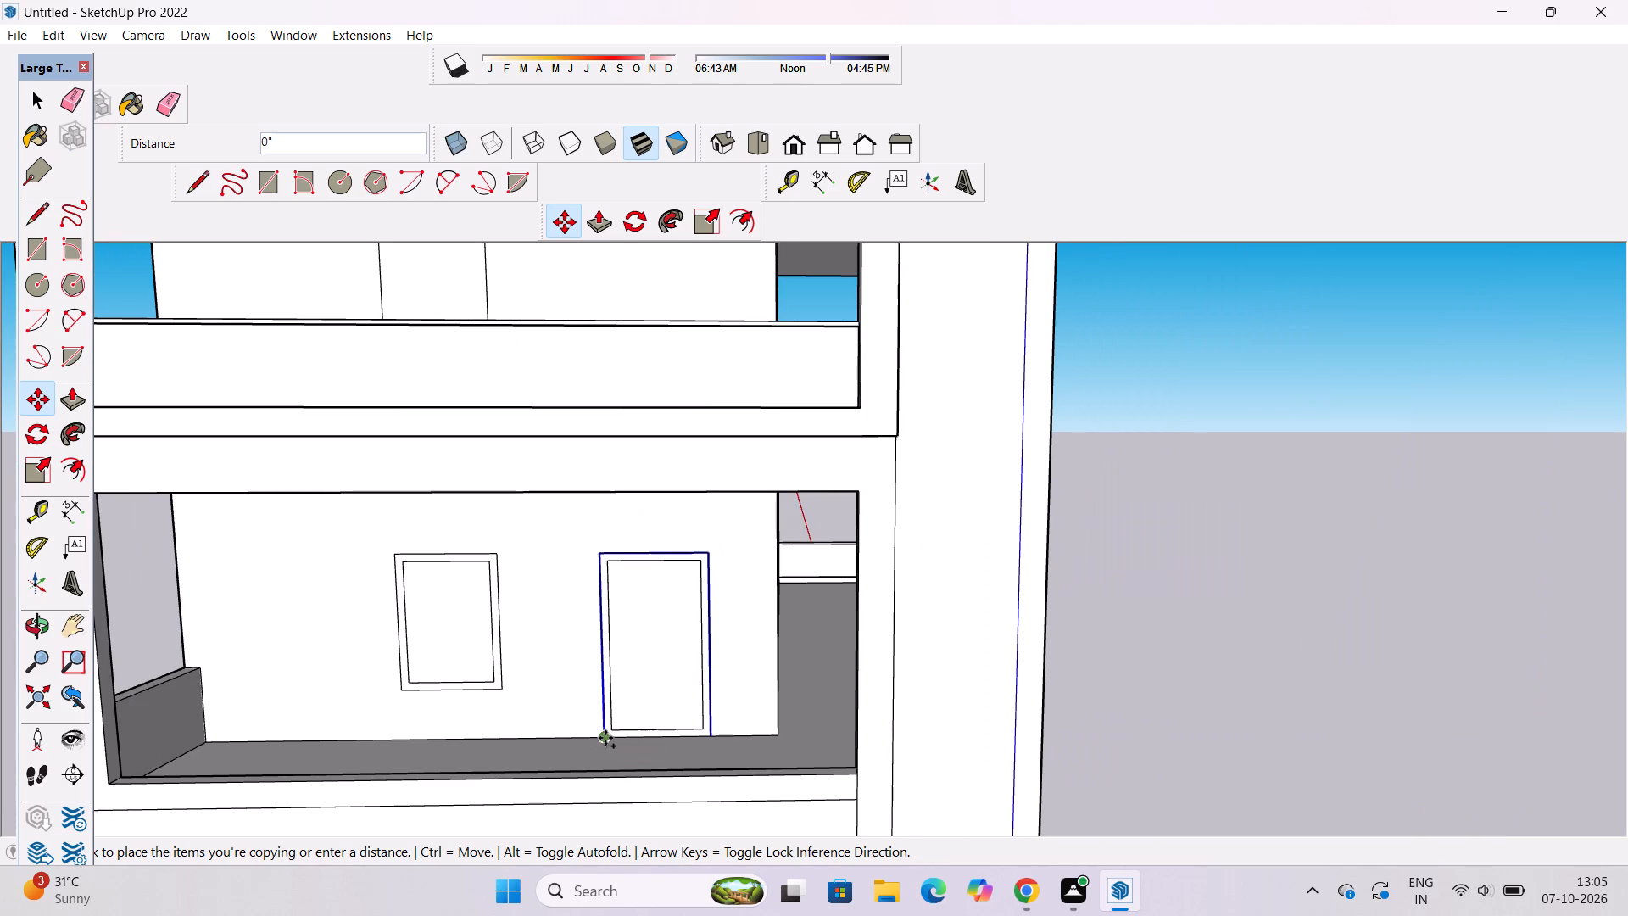
pyautogui.scroll(-3, 608, 738)
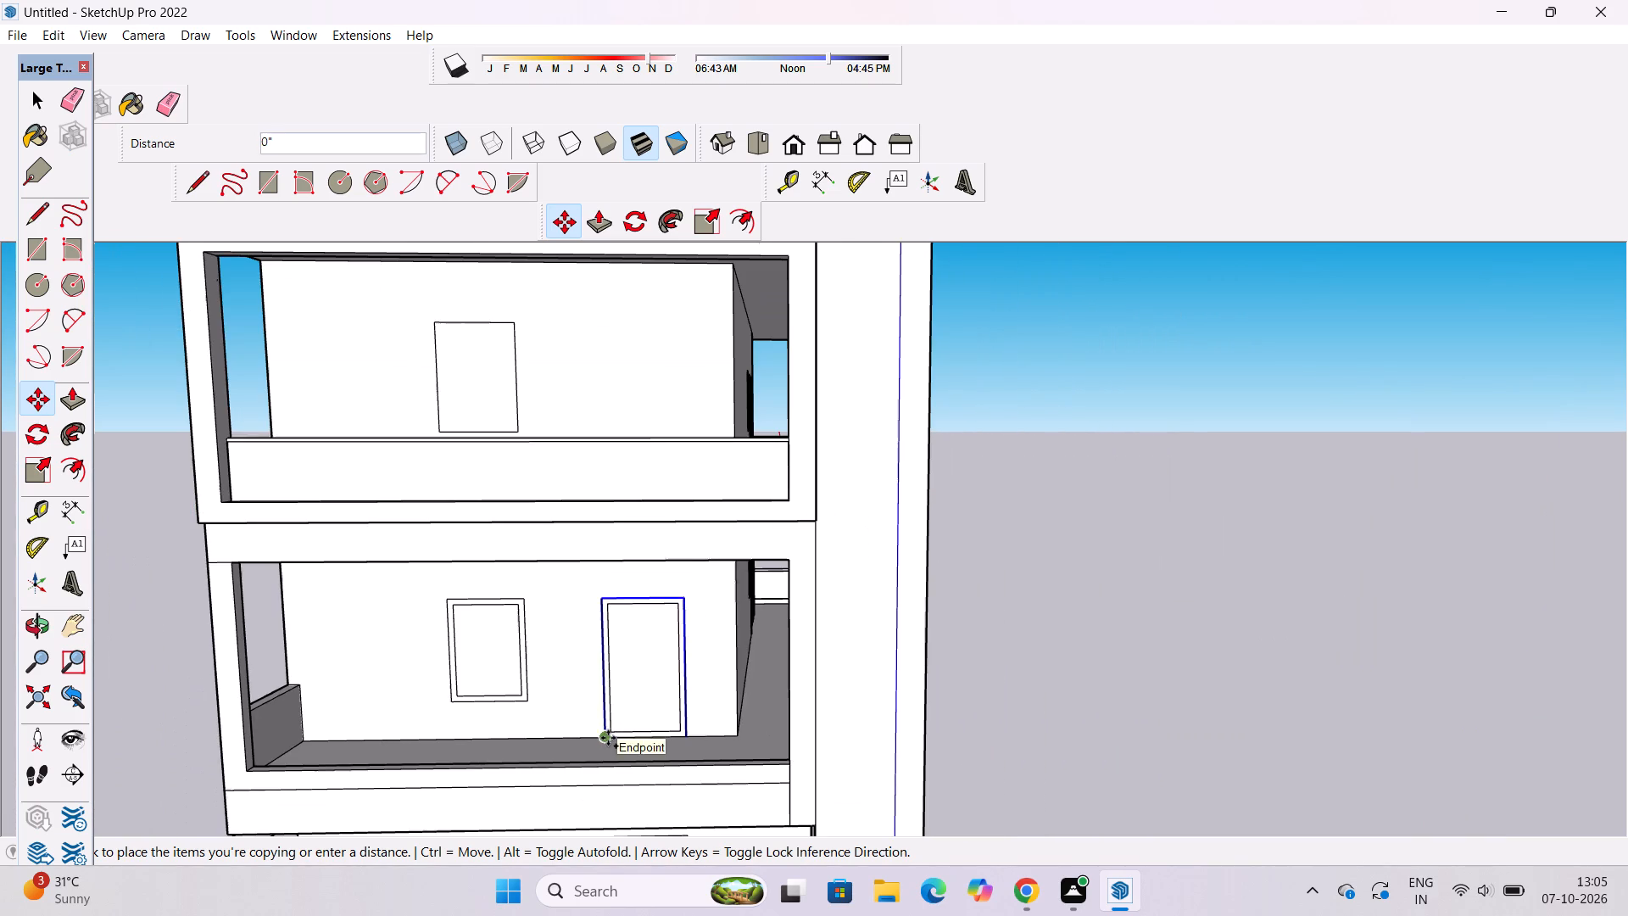
pyautogui.scroll(3, 579, 404)
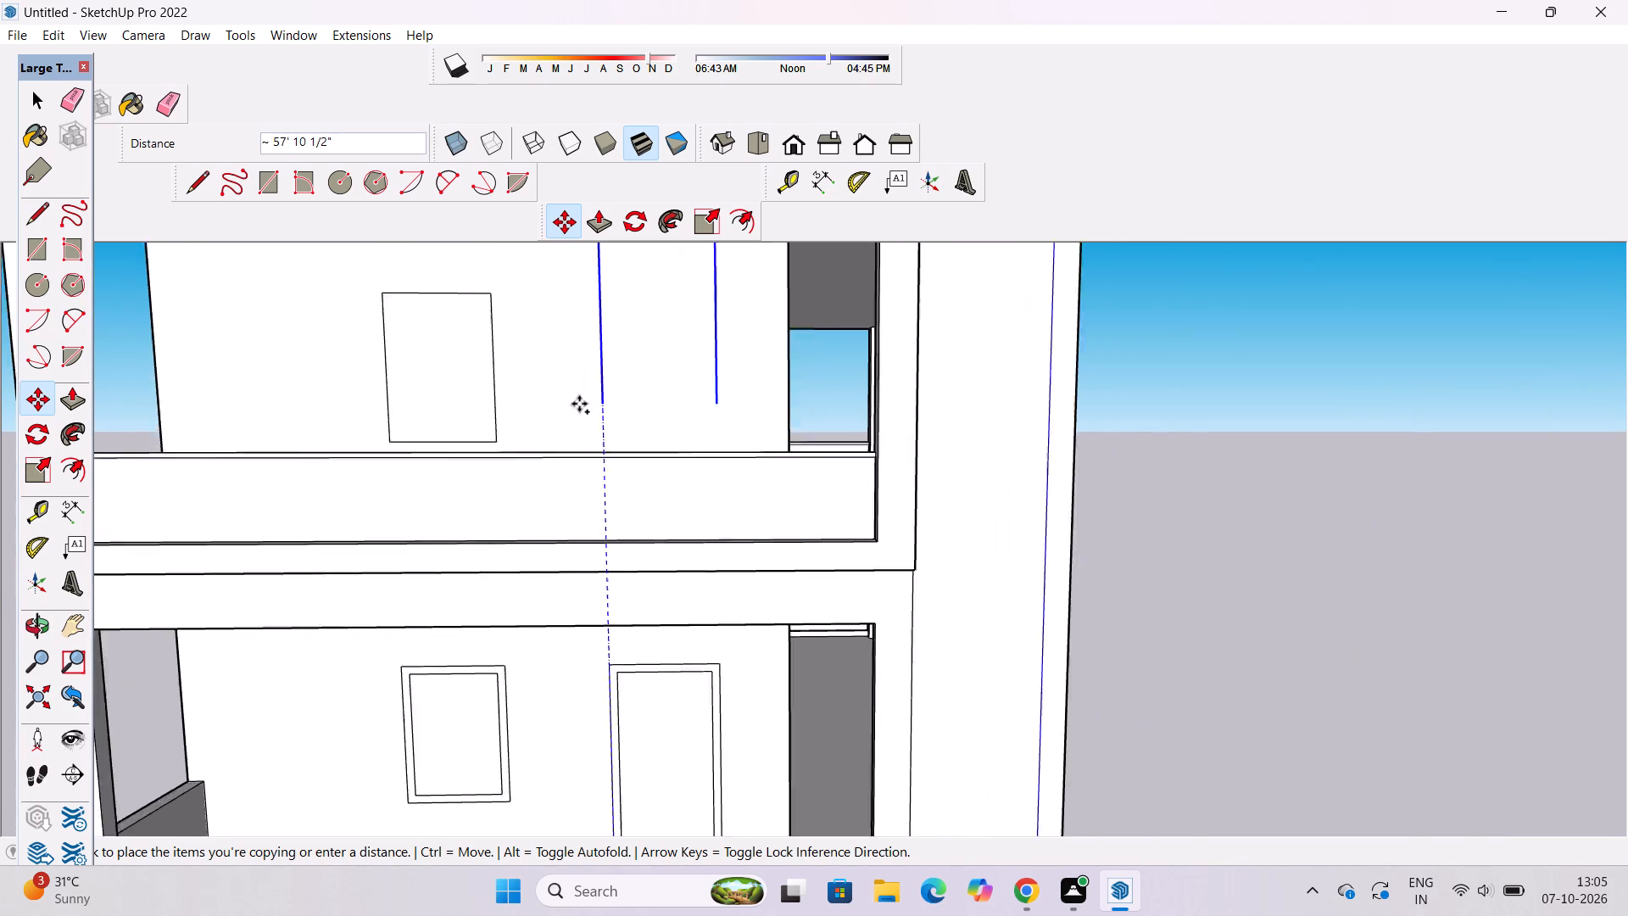
pyautogui.scroll(2, 579, 404)
pyautogui.press('o')
pyautogui.moveTo(577, 426); pyautogui.dragTo(582, 586)
pyautogui.keyDown('shift'); pyautogui.moveTo(566, 630); pyautogui.dragTo(567, 596); pyautogui.keyUp('shift')
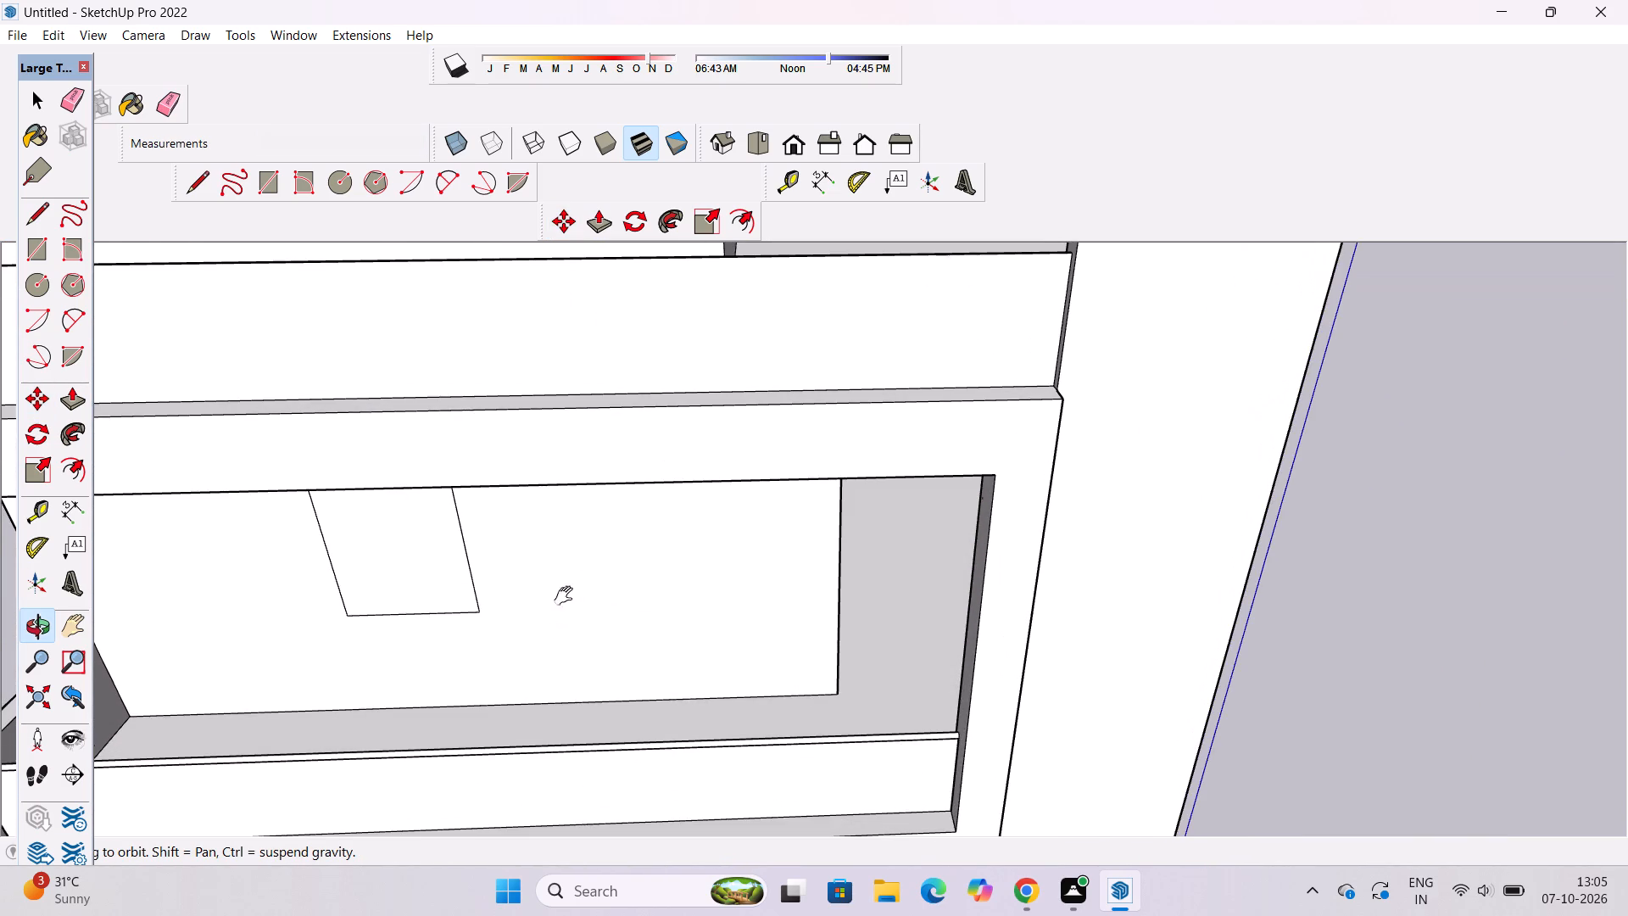
pyautogui.keyDown('shift'); pyautogui.moveTo(567, 596); pyautogui.dragTo(575, 562); pyautogui.keyUp('shift')
pyautogui.press('m')
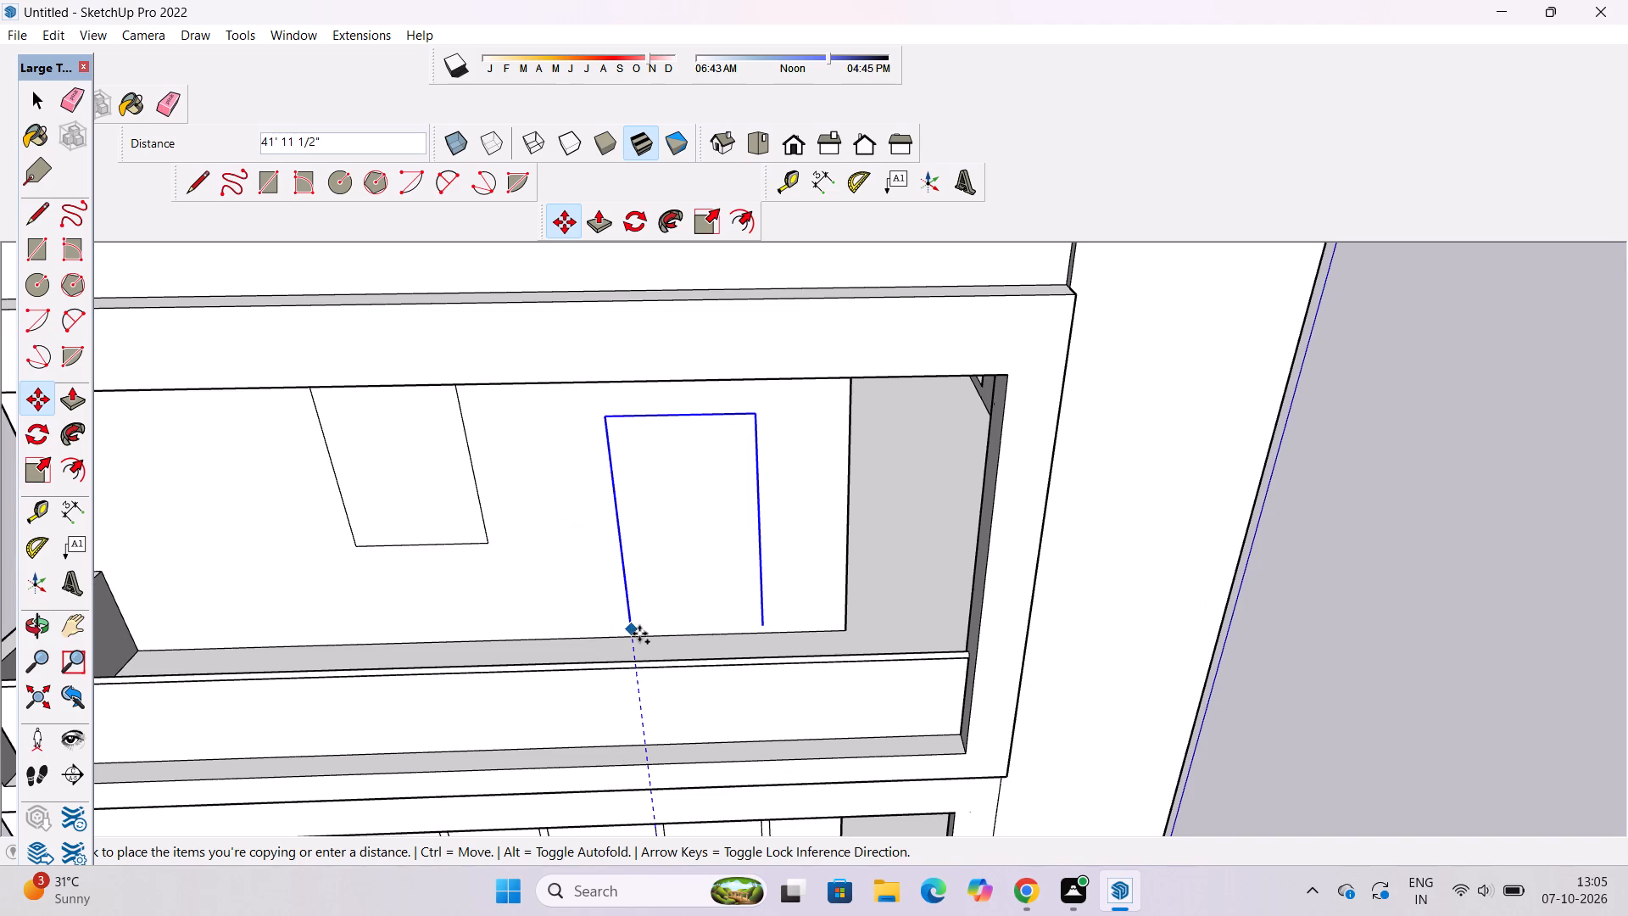
pyautogui.click(639, 634)
pyautogui.press('space')
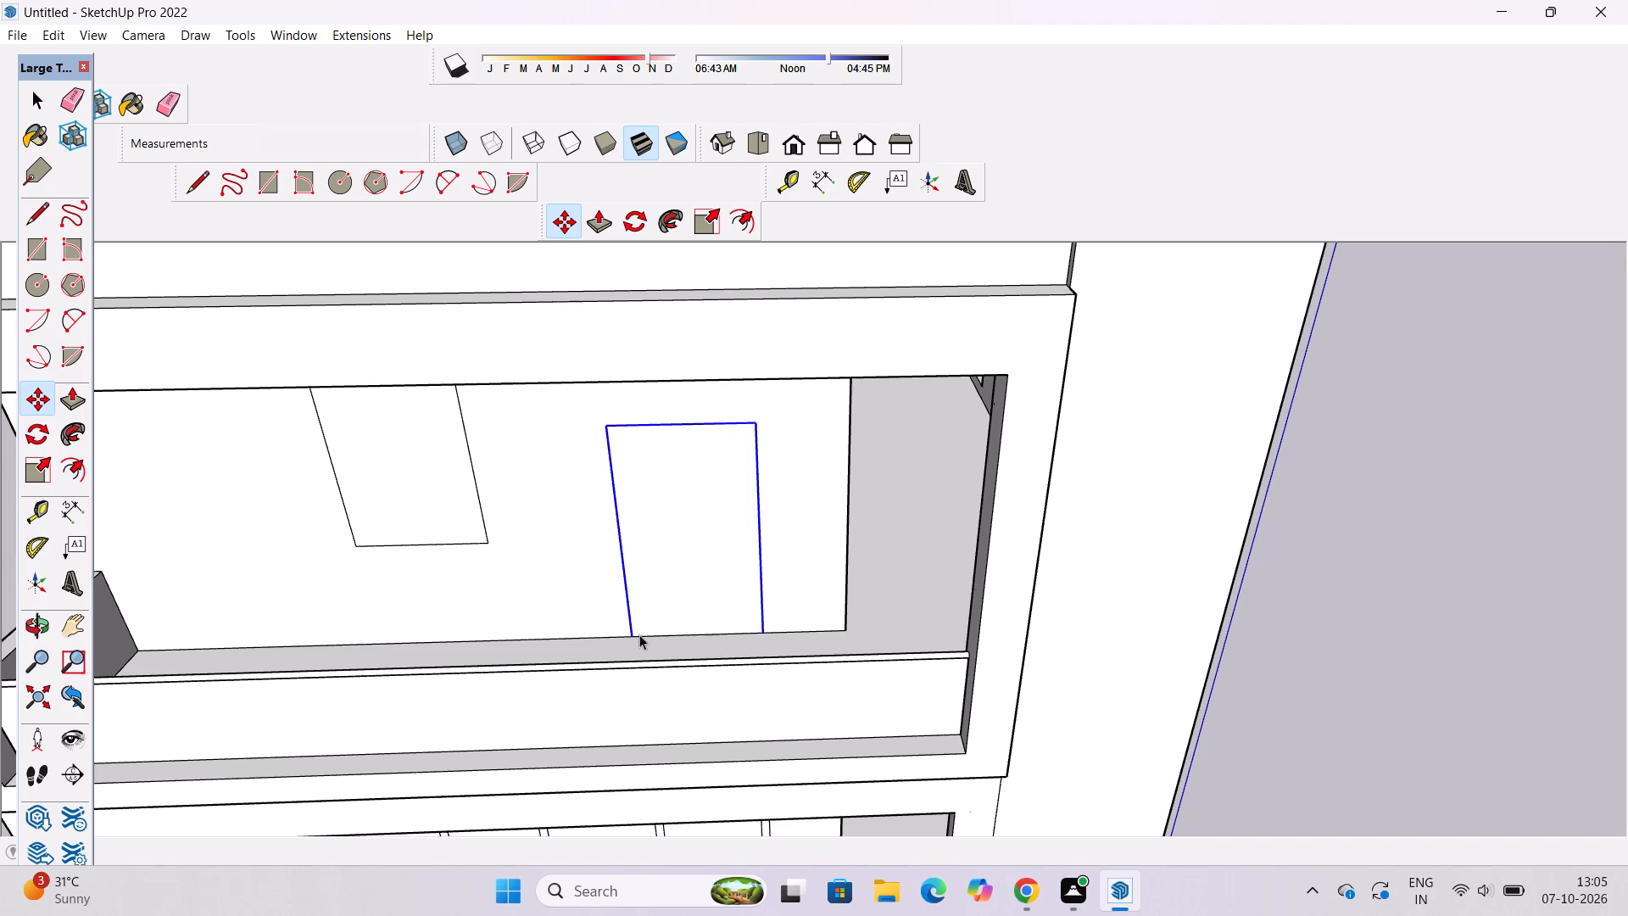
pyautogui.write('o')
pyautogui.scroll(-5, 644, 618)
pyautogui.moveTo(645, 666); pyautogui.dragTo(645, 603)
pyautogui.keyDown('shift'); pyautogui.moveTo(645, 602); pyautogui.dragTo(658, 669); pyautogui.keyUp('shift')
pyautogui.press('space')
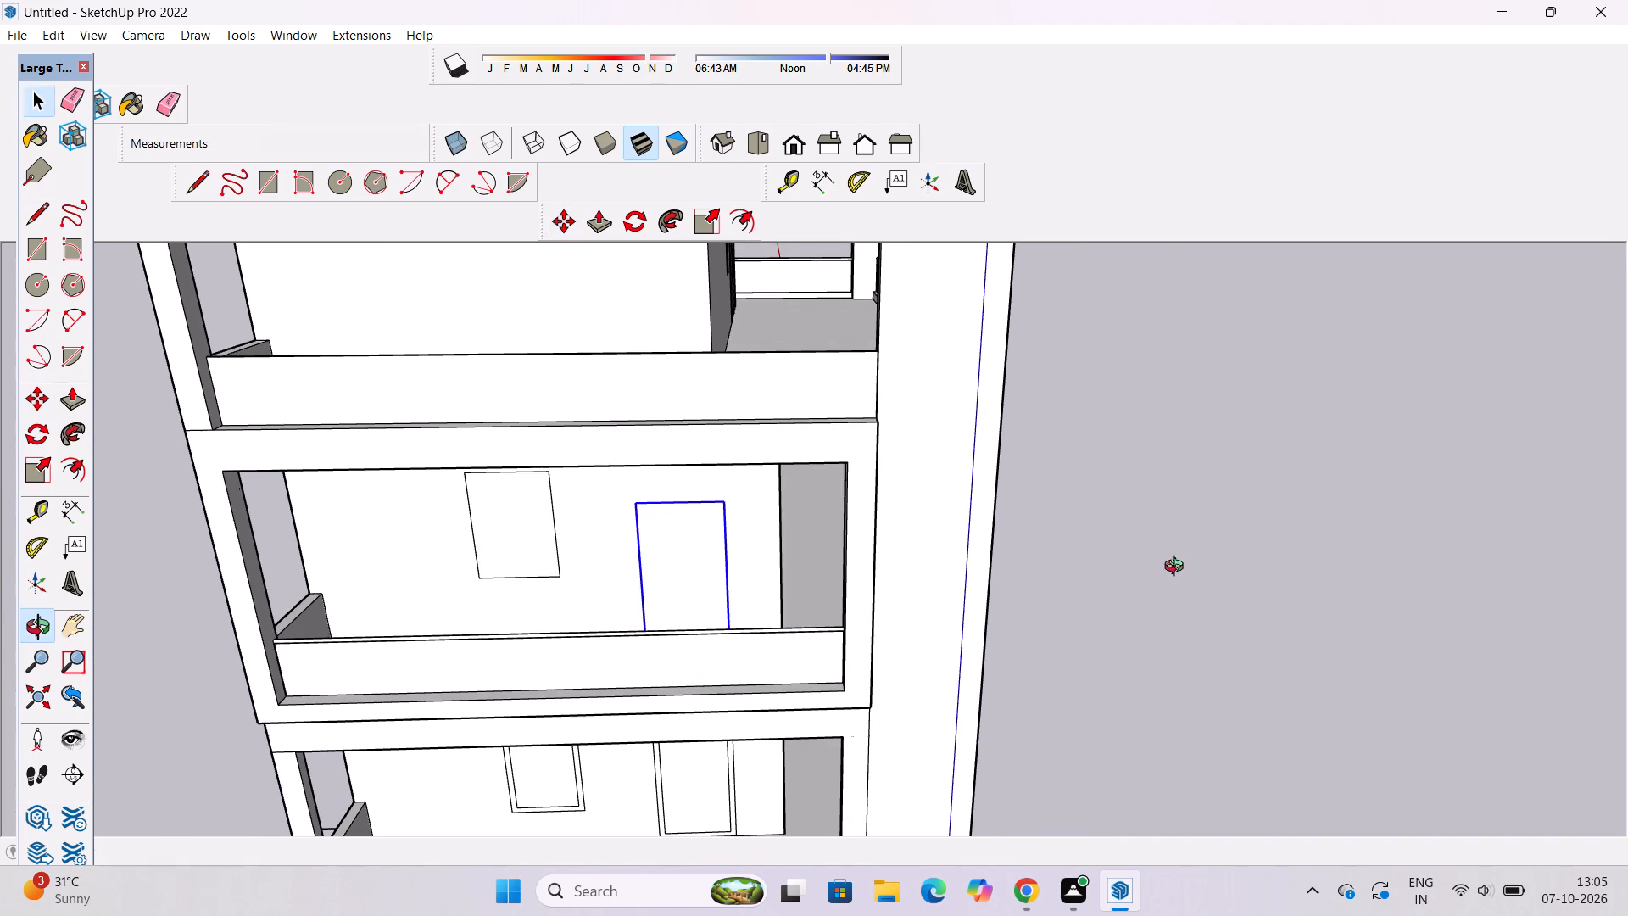
# Move the second-floor window outline down and slightly toward the door, so its top edge is level with the door outline's top.
pyautogui.click(1179, 567)
pyautogui.press('o')
pyautogui.scroll(-5, 775, 623)
pyautogui.moveTo(705, 617); pyautogui.dragTo(700, 471)
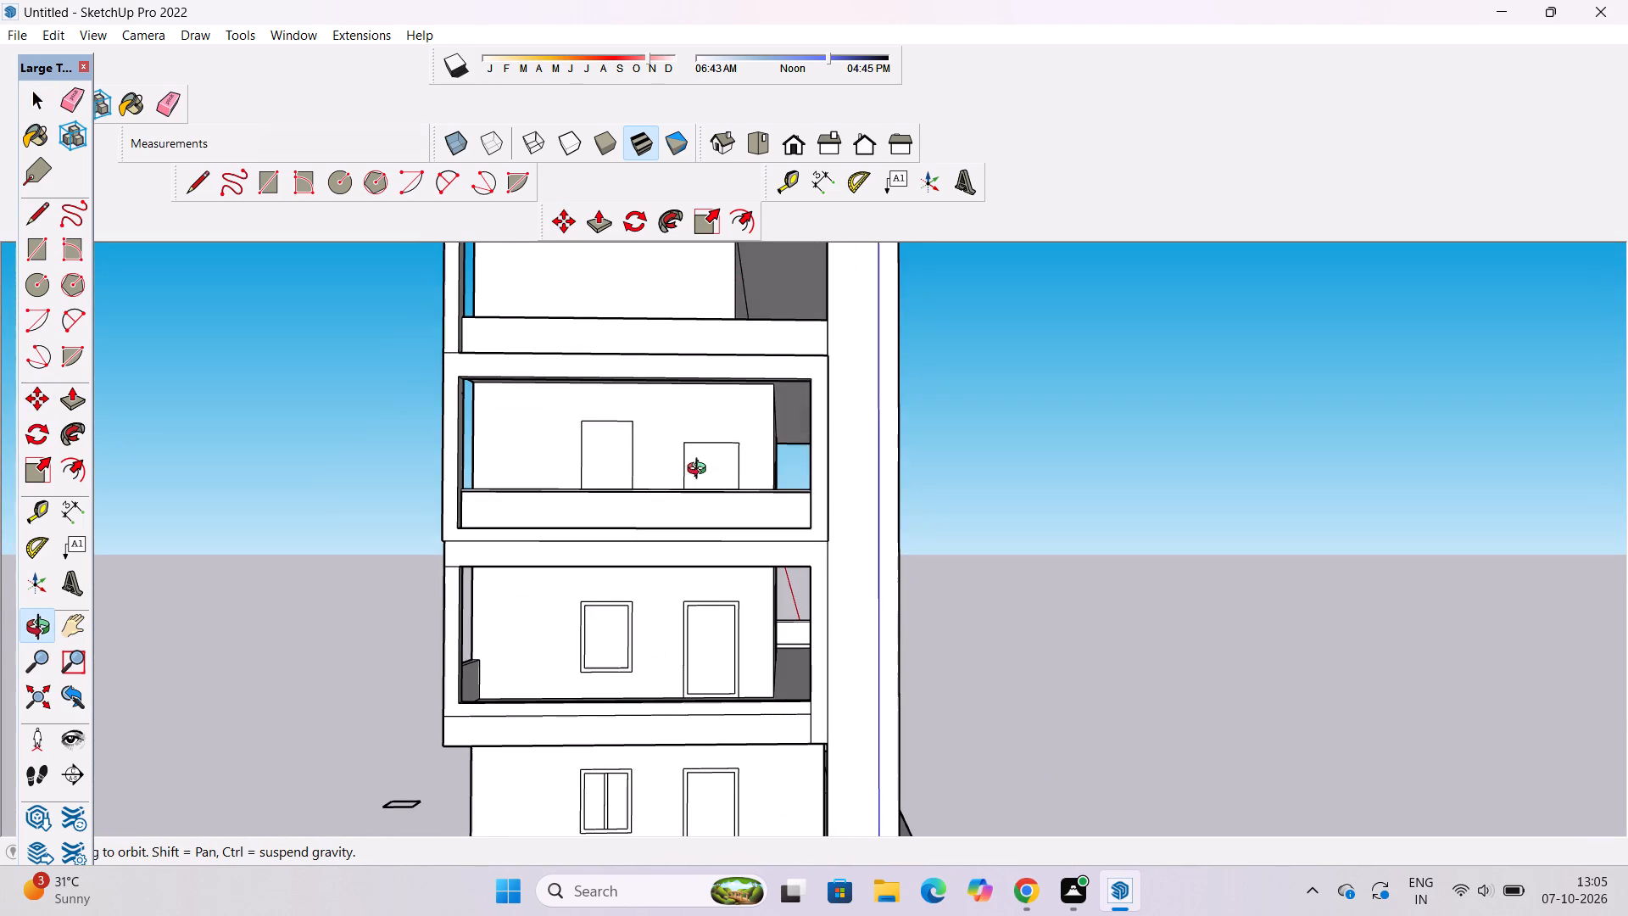
pyautogui.keyDown('shift'); pyautogui.moveTo(680, 500); pyautogui.dragTo(665, 612); pyautogui.keyUp('shift')
pyautogui.scroll(2, 650, 584)
pyautogui.keyDown('shift'); pyautogui.moveTo(642, 578); pyautogui.dragTo(573, 699); pyautogui.keyUp('shift')
pyautogui.moveTo(568, 699); pyautogui.dragTo(594, 749)
pyautogui.keyDown('shift'); pyautogui.moveTo(602, 757); pyautogui.dragTo(596, 697); pyautogui.keyUp('shift')
pyautogui.keyDown('shift'); pyautogui.moveTo(596, 697); pyautogui.dragTo(577, 697); pyautogui.keyUp('shift')
pyautogui.press('space')
pyautogui.scroll(5, 527, 674)
pyautogui.doubleClick(524, 672)
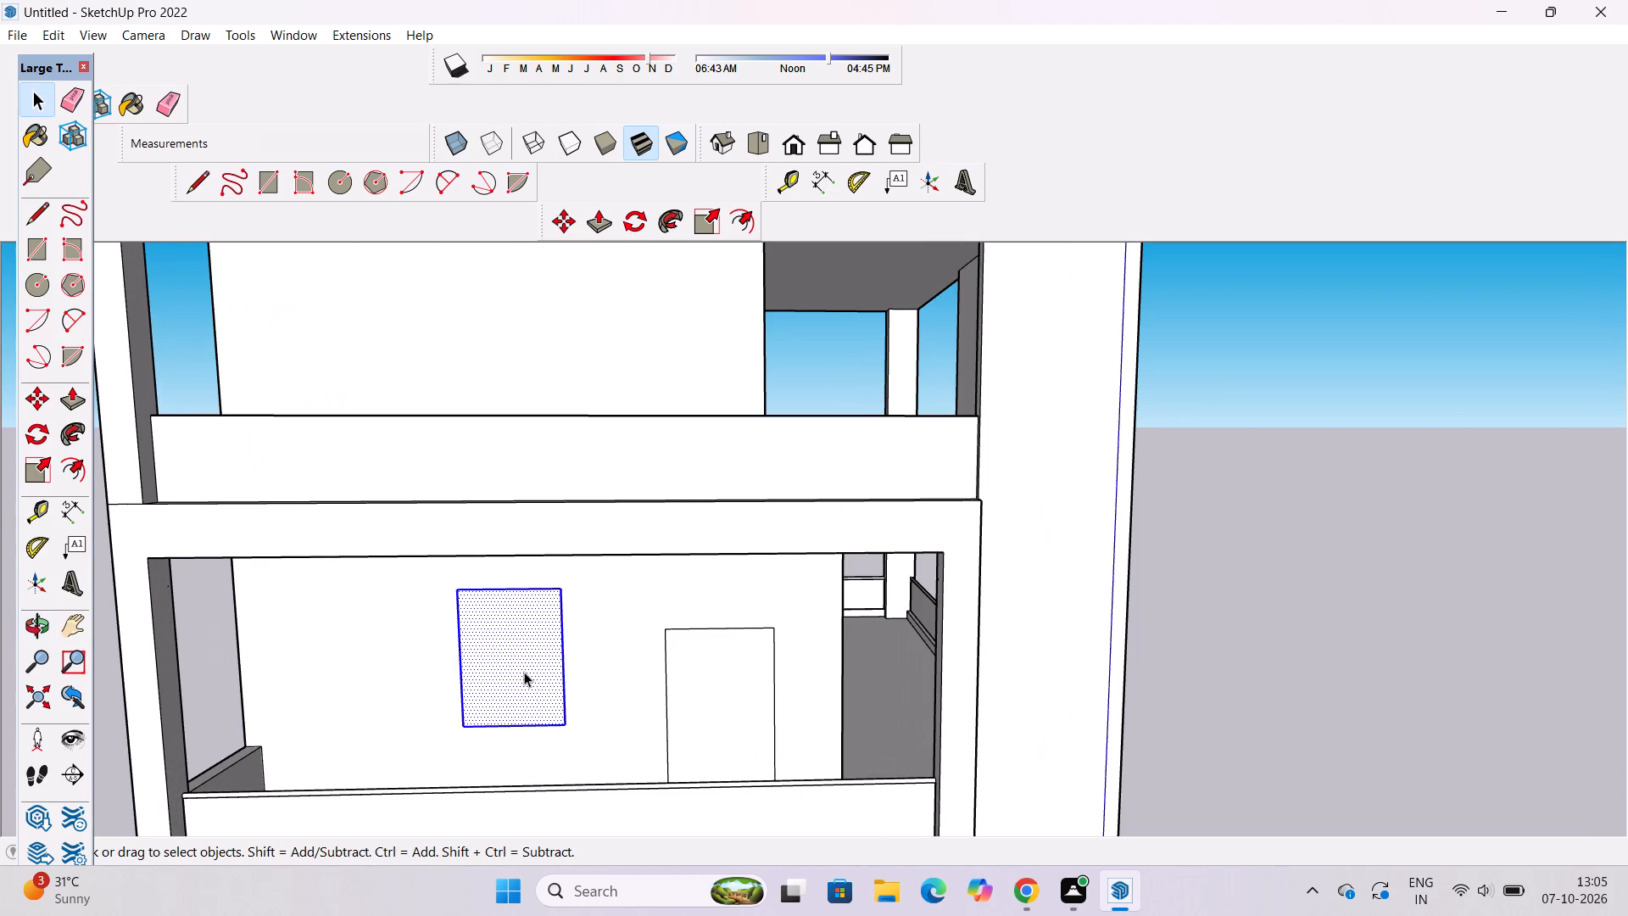
pyautogui.press('m')
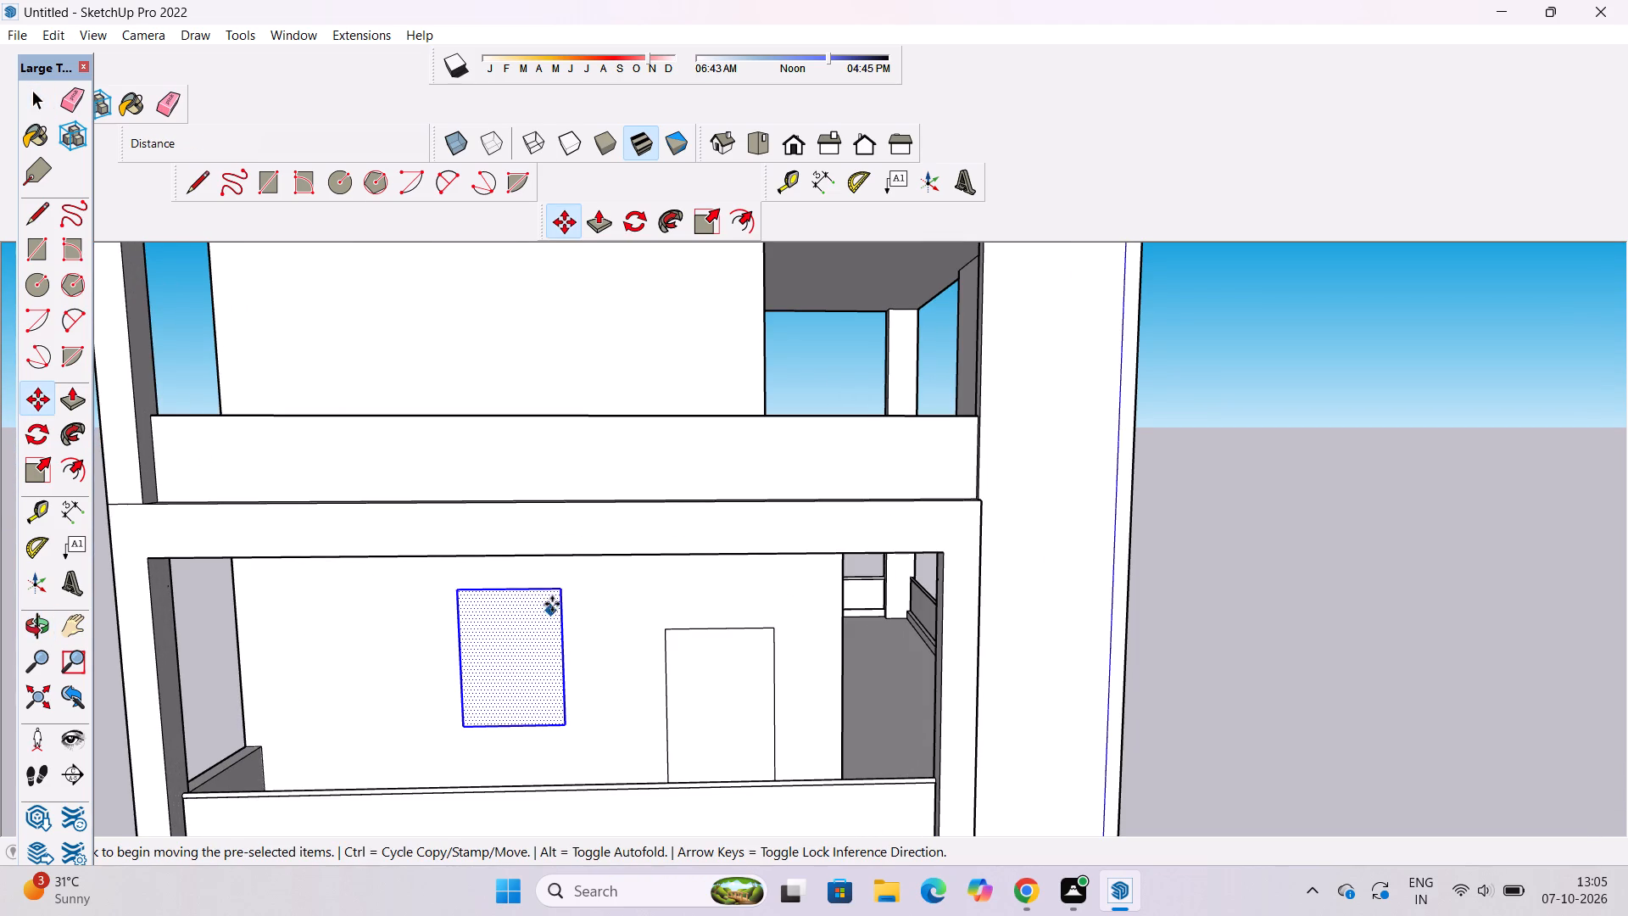
pyautogui.click(560, 588)
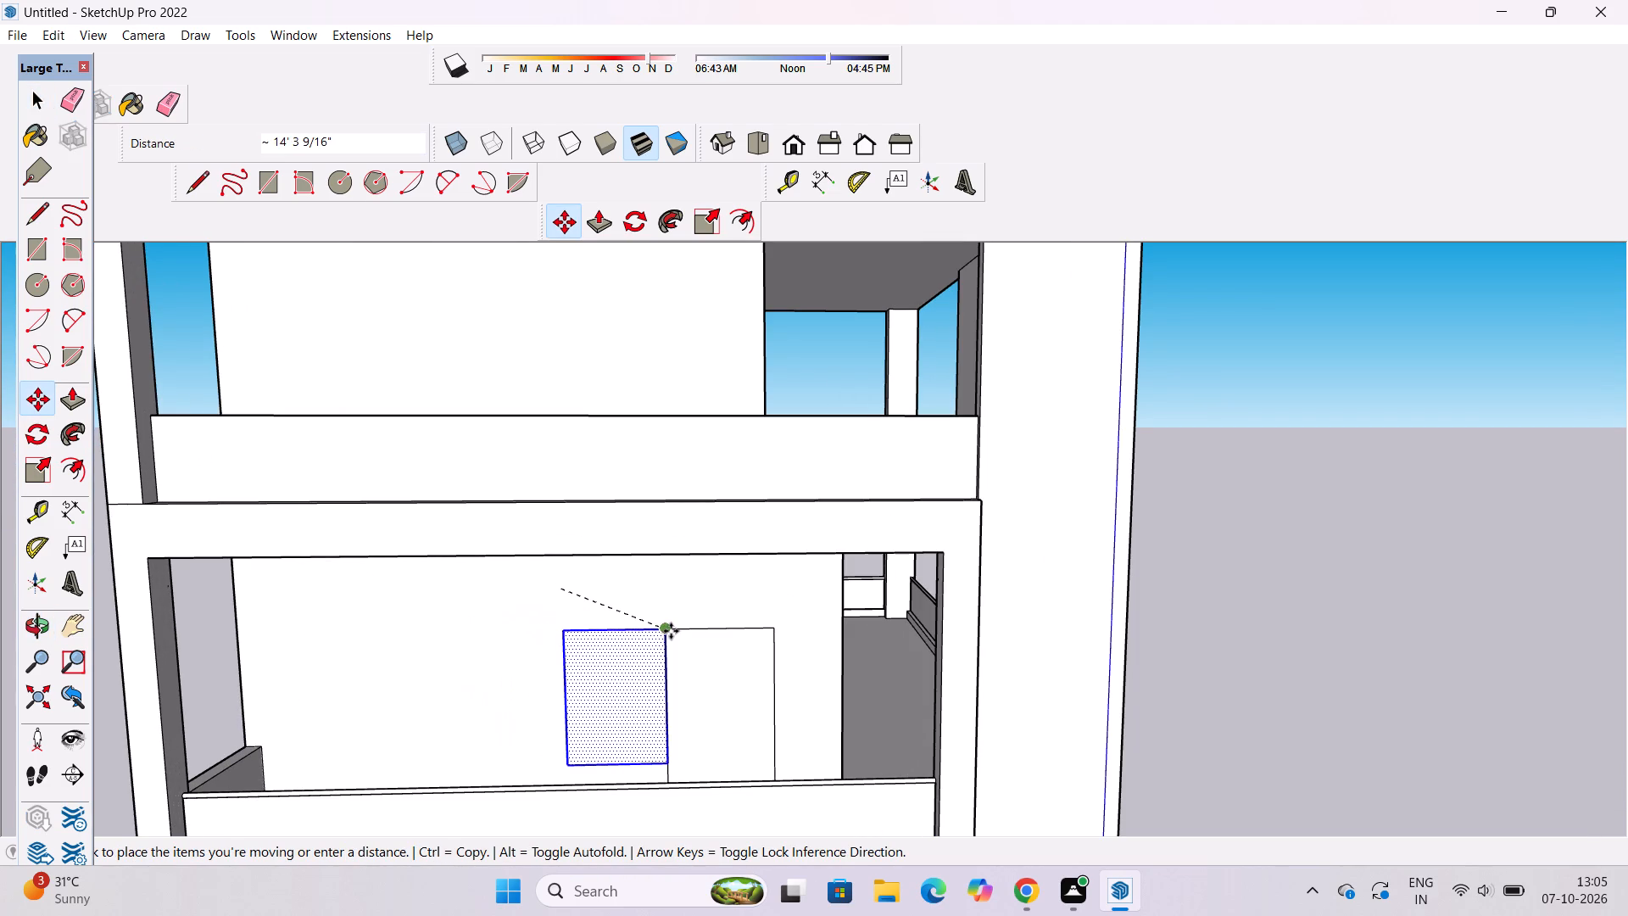
pyautogui.click(575, 634)
pyautogui.press('space')
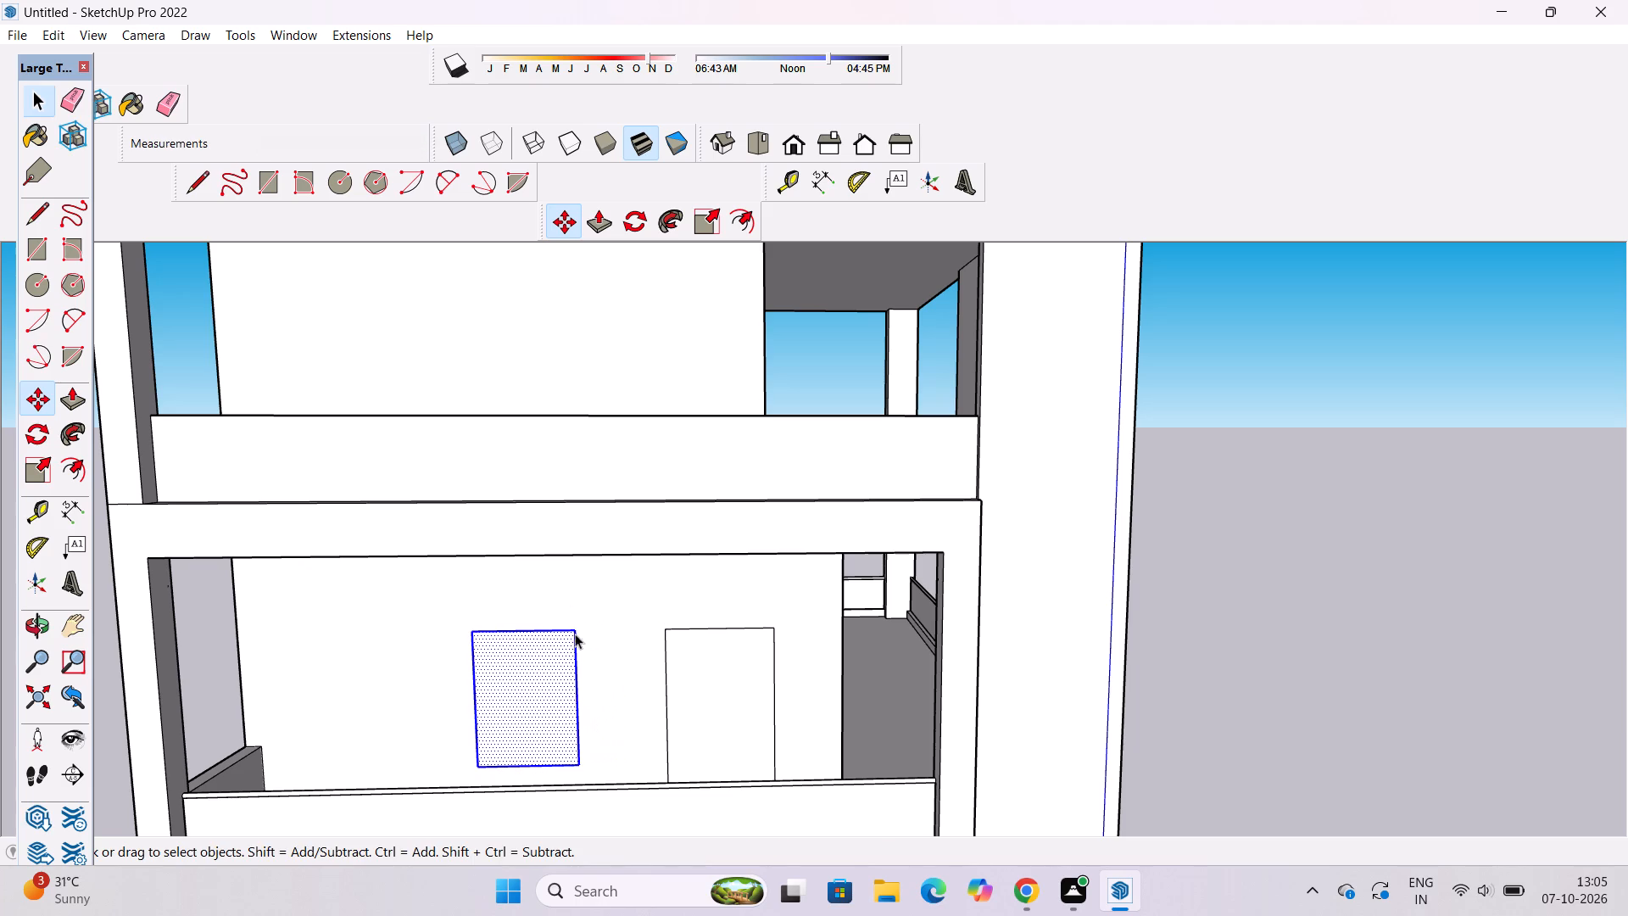
pyautogui.click(1405, 535)
# Offset the second-floor window outline inward by 1' to form its frame.
pyautogui.press('o')
pyautogui.moveTo(1022, 674); pyautogui.dragTo(974, 665)
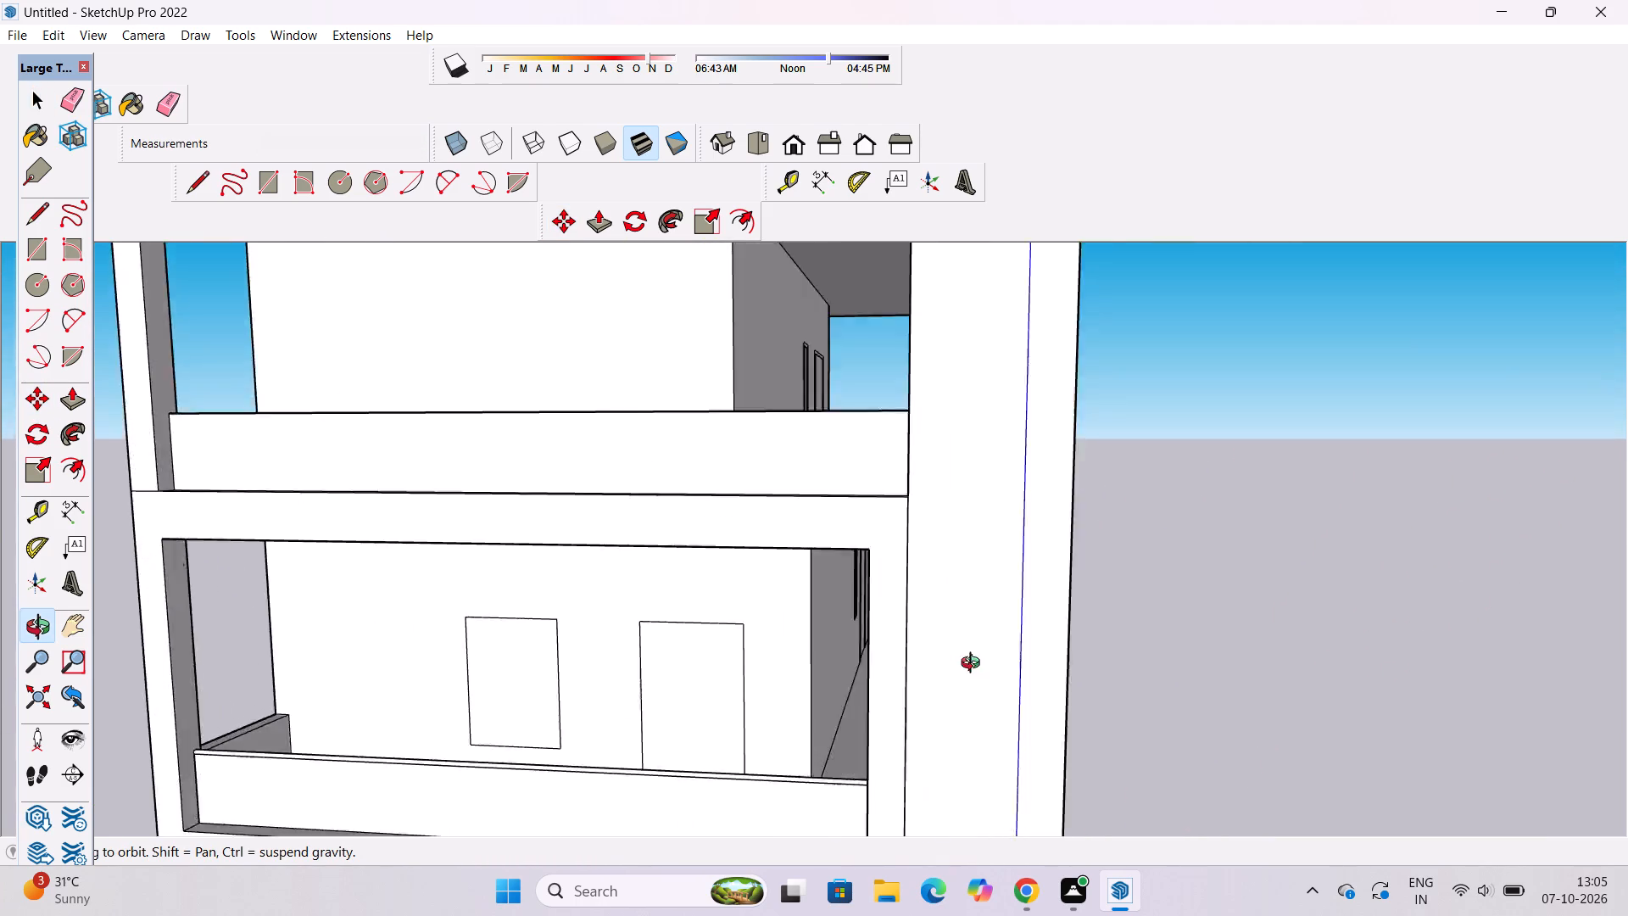
pyautogui.moveTo(974, 665); pyautogui.dragTo(1056, 636)
pyautogui.scroll(-5, 767, 662)
pyautogui.keyDown('shift'); pyautogui.moveTo(736, 682); pyautogui.dragTo(753, 584); pyautogui.keyUp('shift')
pyautogui.moveTo(716, 620); pyautogui.dragTo(679, 717)
pyautogui.scroll(3, 674, 712)
pyautogui.keyDown('shift'); pyautogui.moveTo(673, 709); pyautogui.dragTo(704, 632); pyautogui.keyUp('shift')
pyautogui.moveTo(638, 660); pyautogui.dragTo(629, 665)
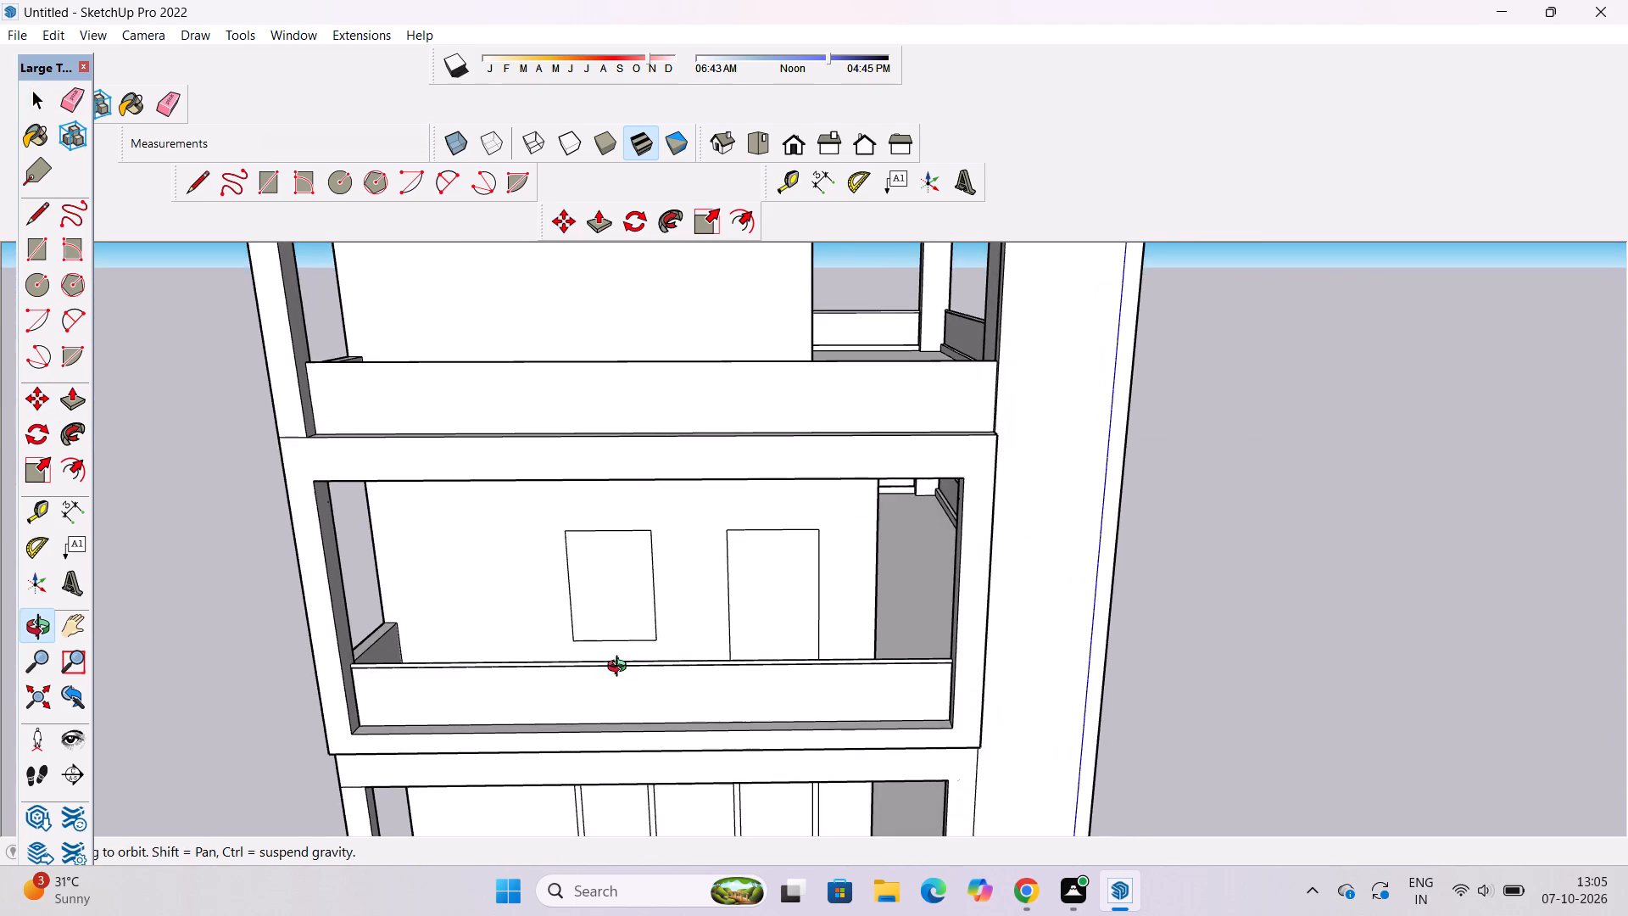
pyautogui.scroll(2, 618, 668)
pyautogui.moveTo(618, 668); pyautogui.dragTo(625, 697)
pyautogui.keyDown('shift'); pyautogui.moveTo(625, 697); pyautogui.dragTo(651, 722); pyautogui.keyUp('shift')
pyautogui.moveTo(651, 722); pyautogui.dragTo(640, 722)
pyautogui.press('space')
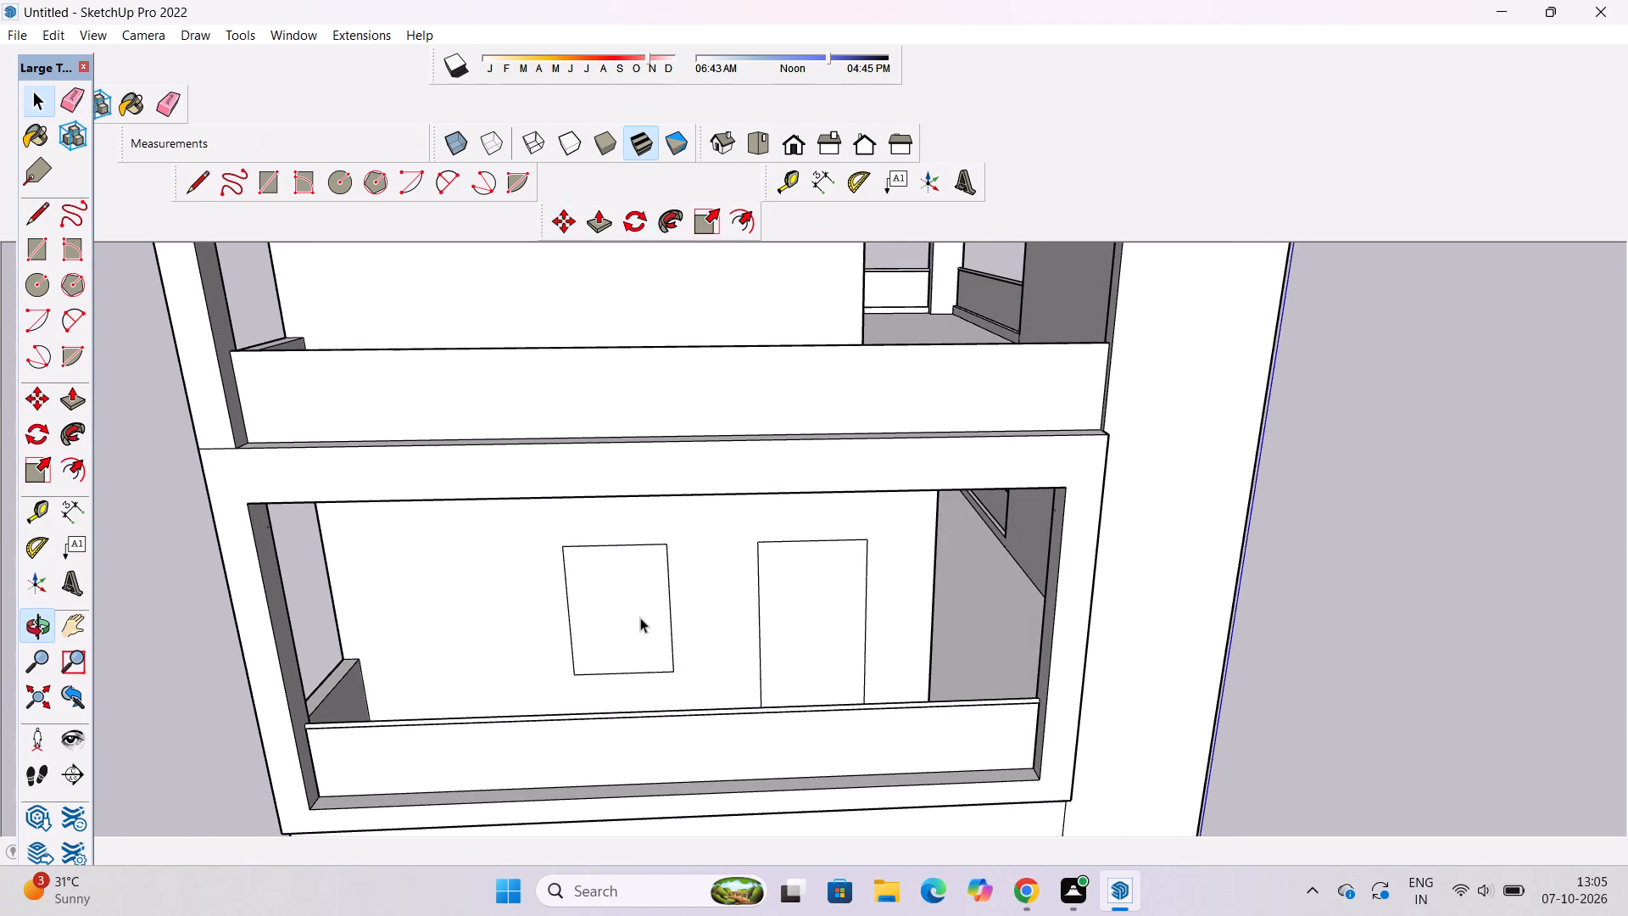
pyautogui.write('of')
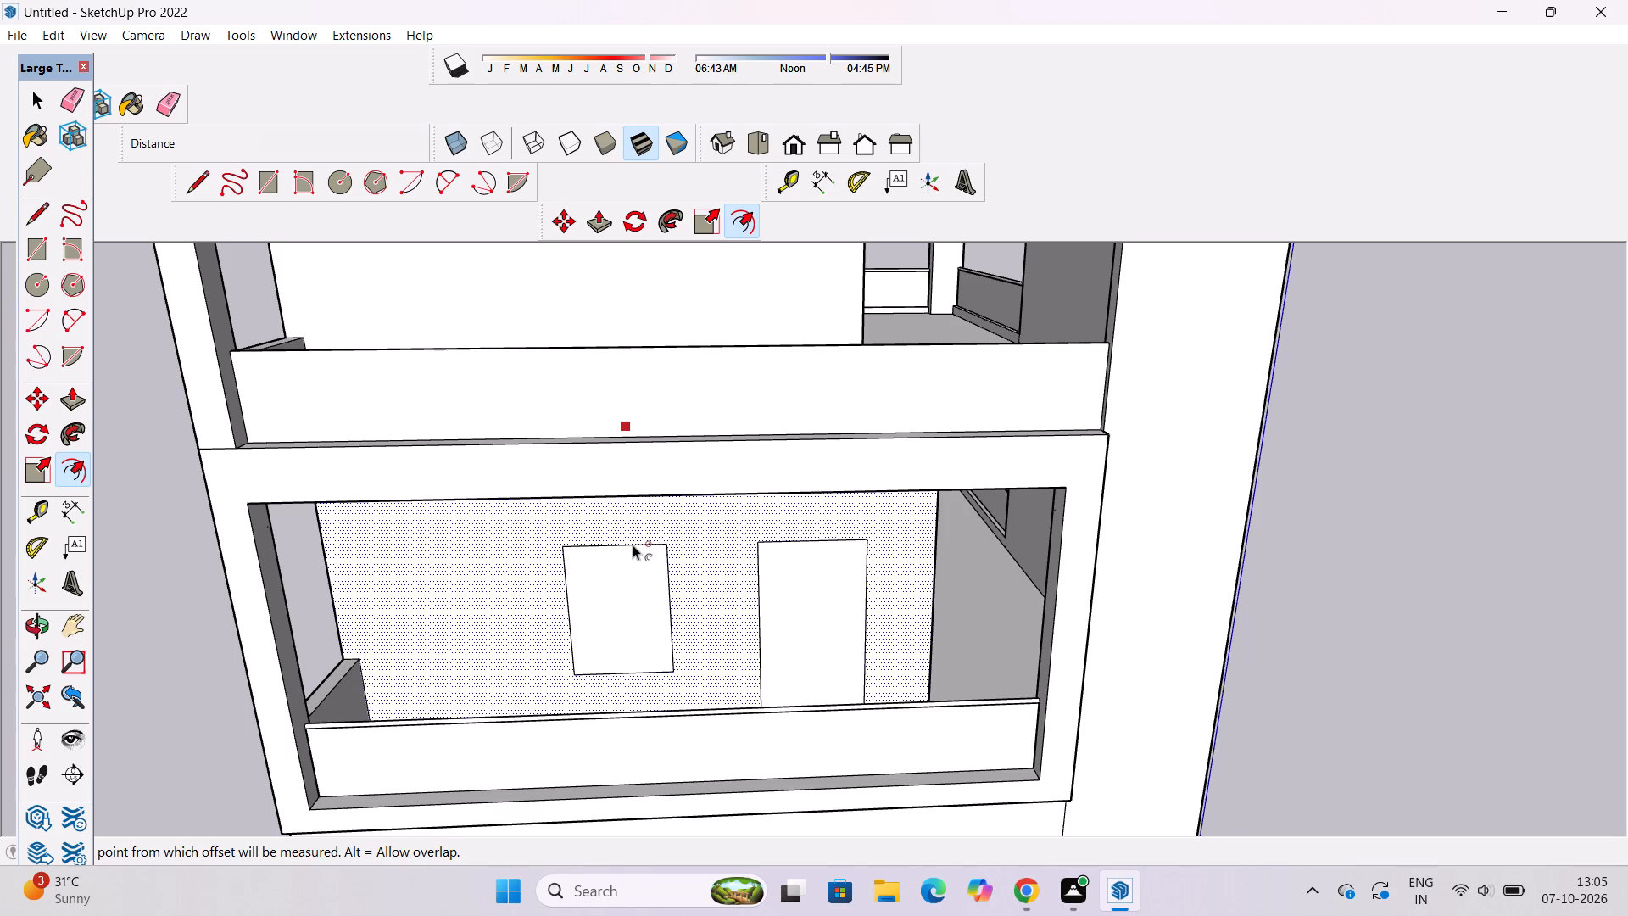
pyautogui.click(629, 563)
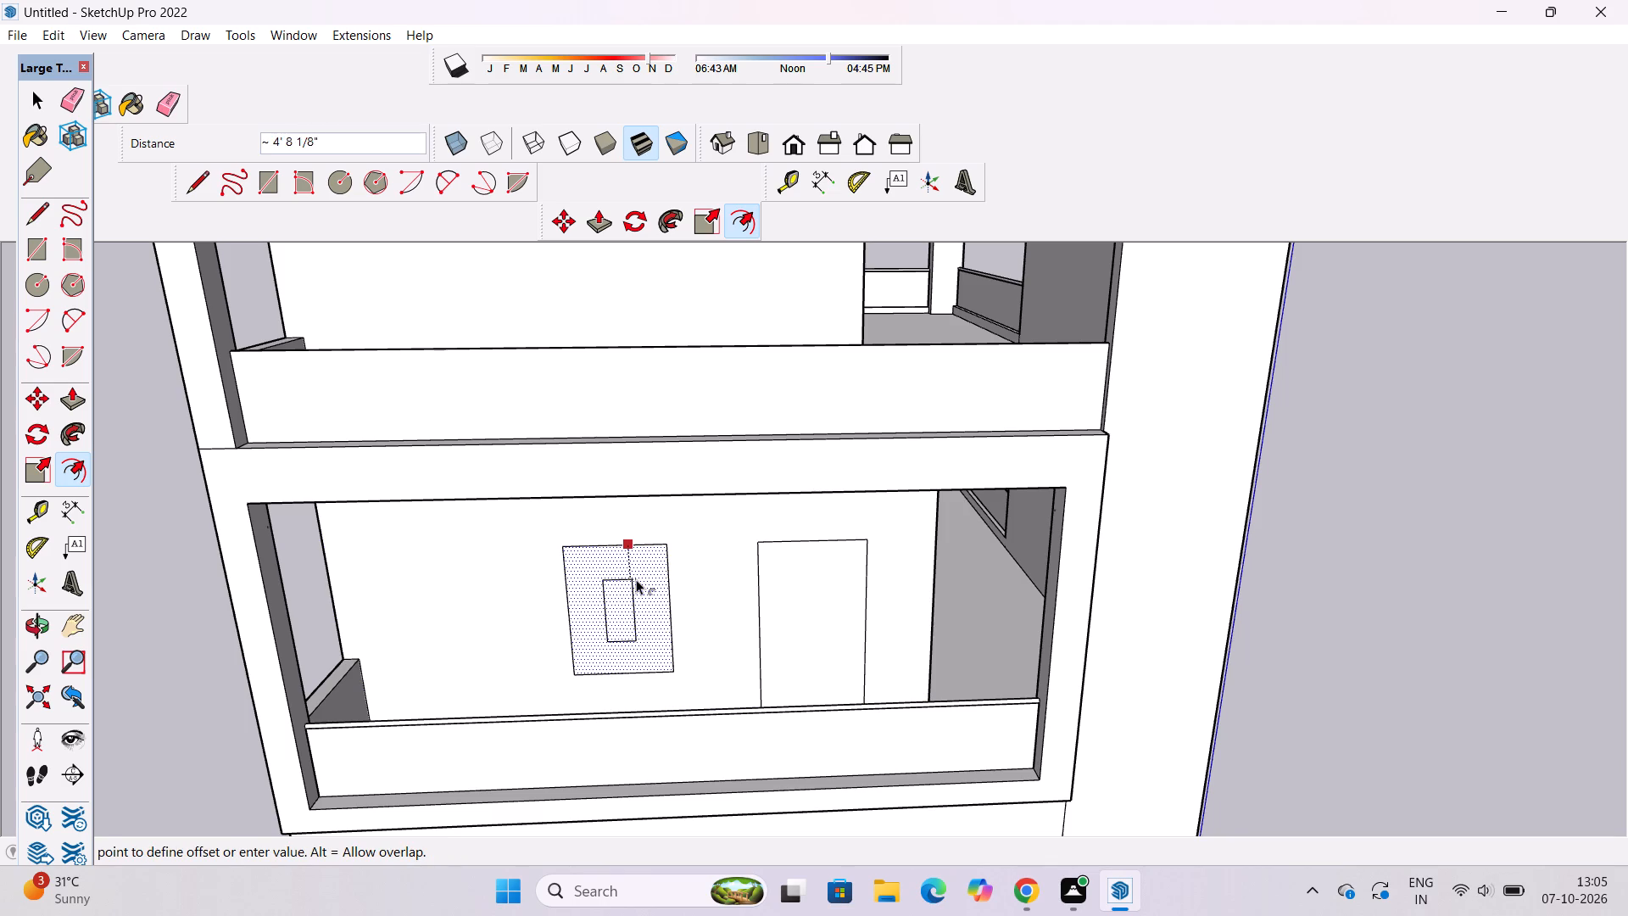
pyautogui.write("1'")
pyautogui.press('Return')
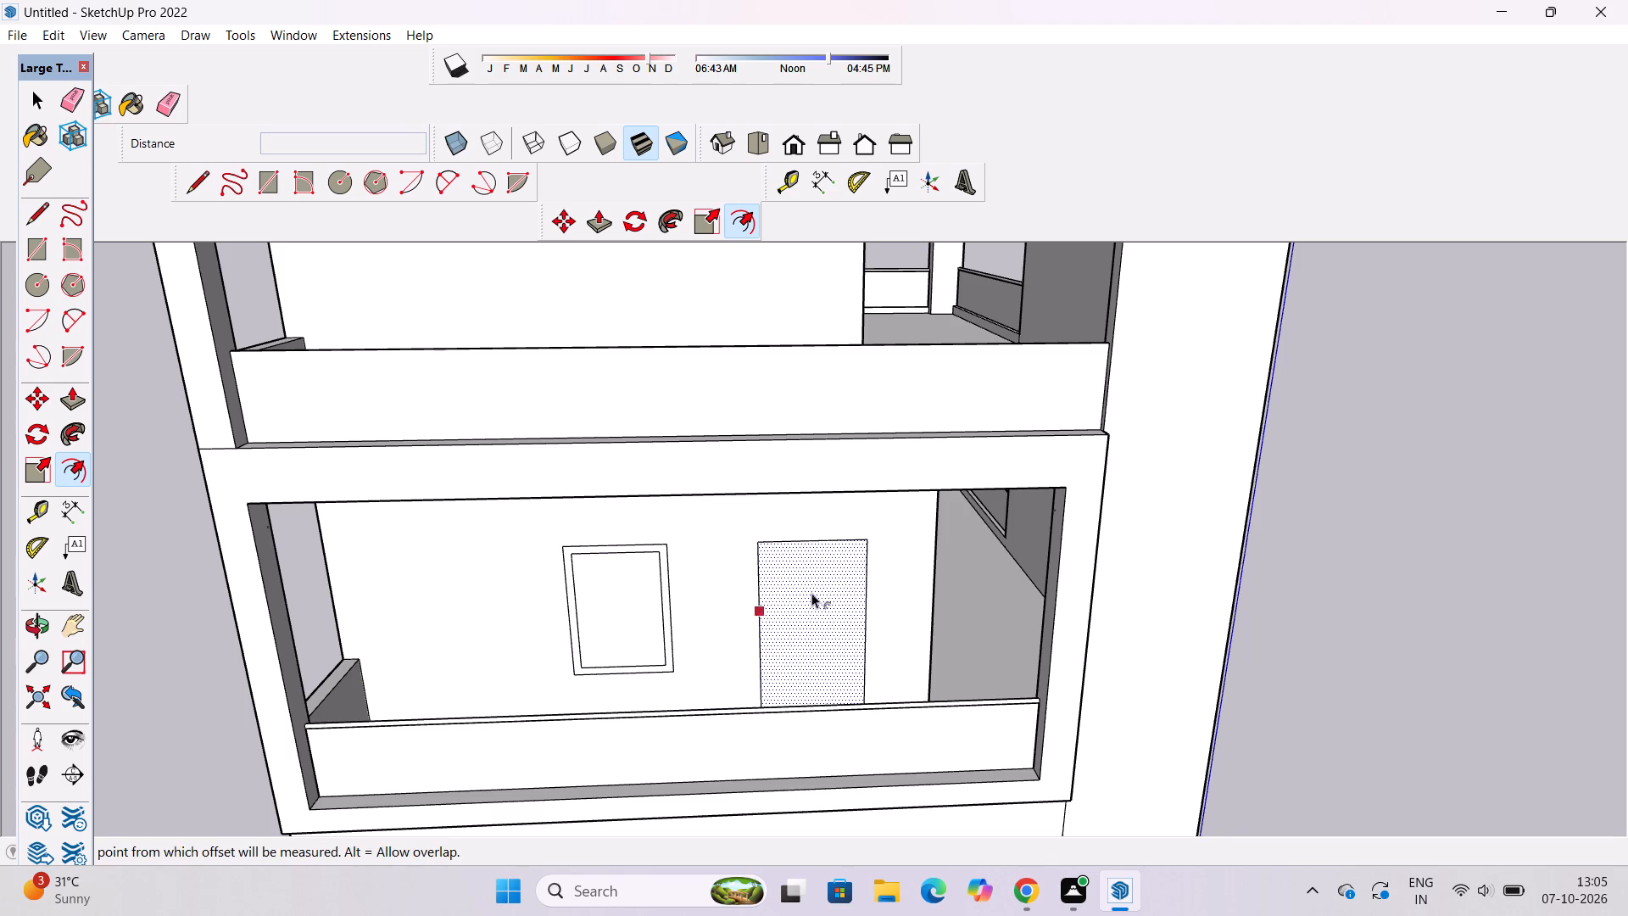
# Offset the second-floor door outline inward by 1', matching the inner top edge of the window frame.
pyautogui.click(804, 552)
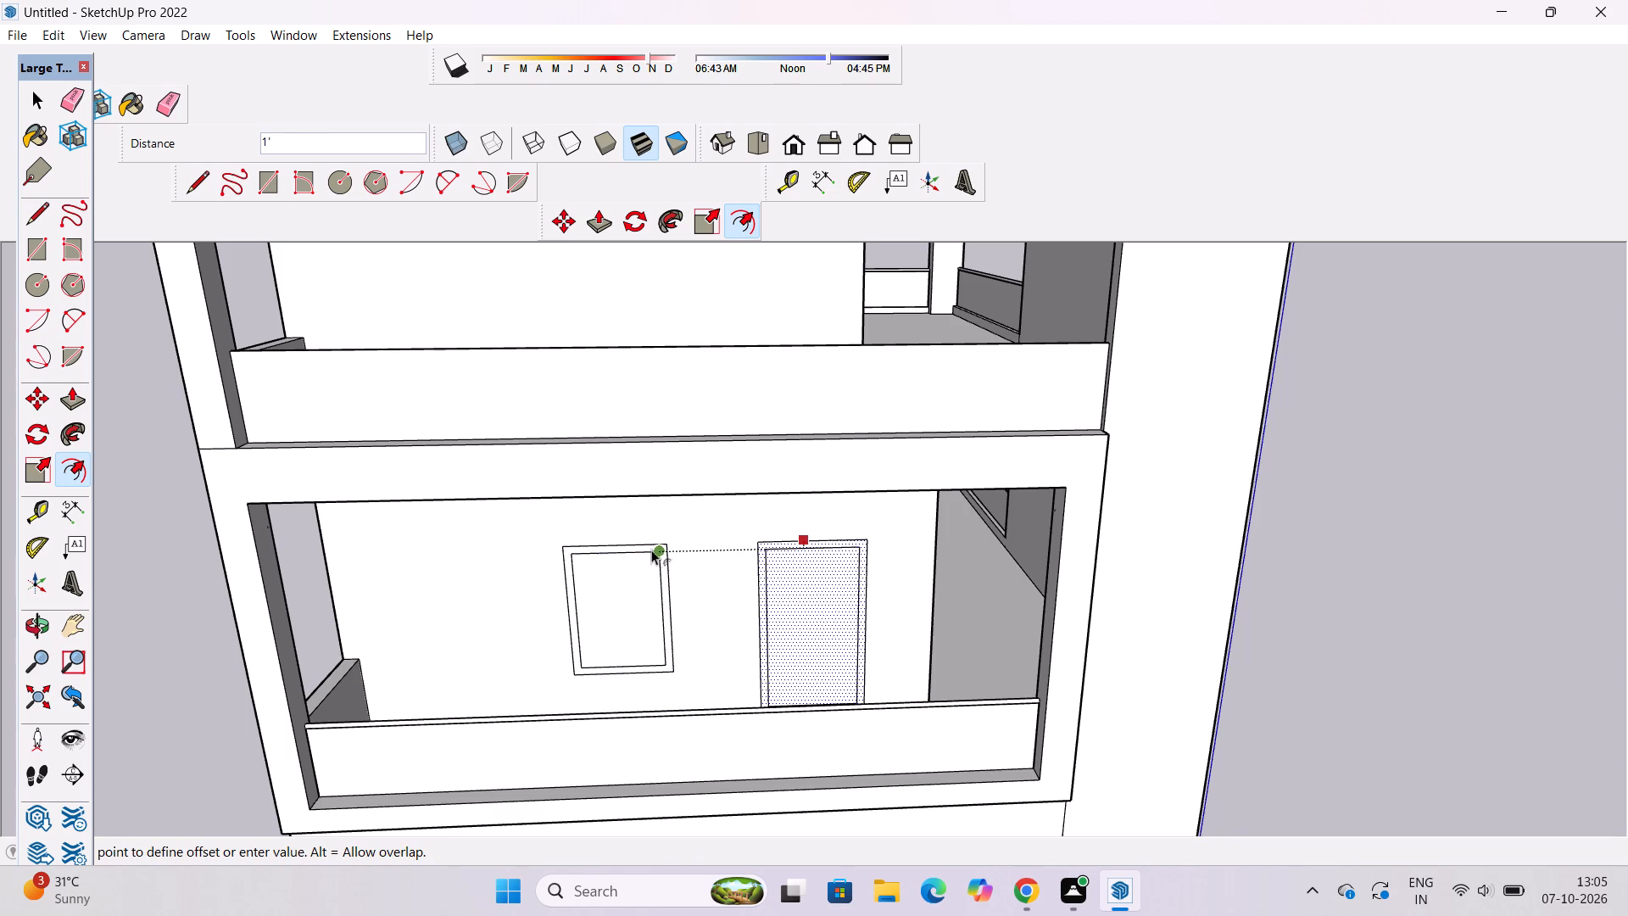
pyautogui.click(654, 547)
pyautogui.press('space')
# Push the second-floor door panel inside its frame 2" into the wall.
pyautogui.press('o')
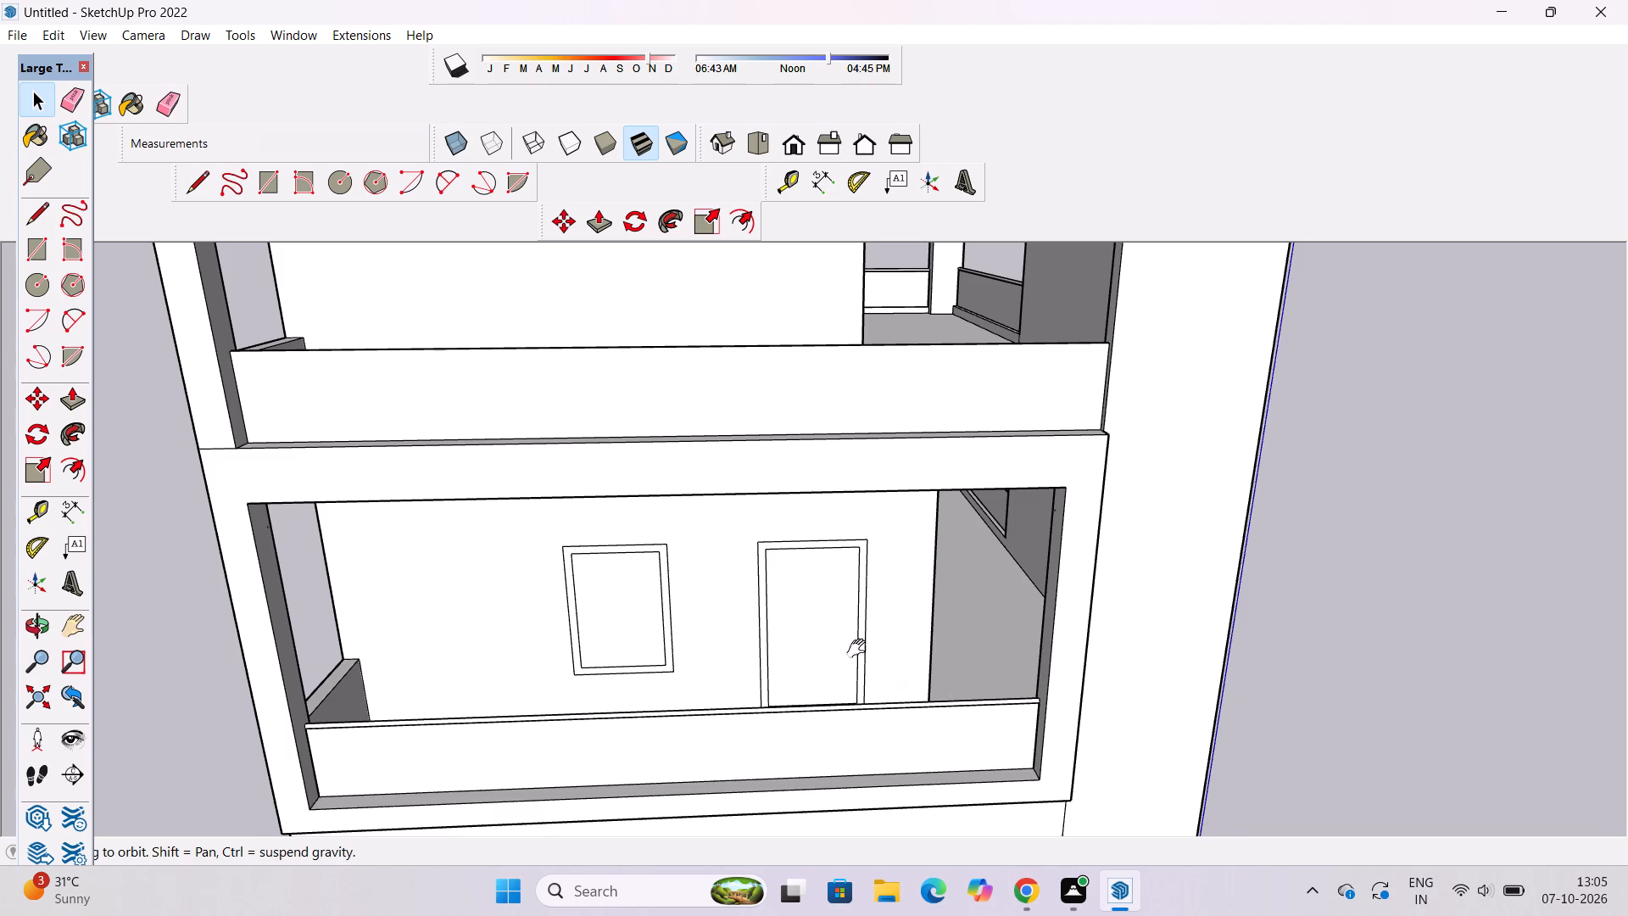
pyautogui.keyDown('shift'); pyautogui.moveTo(860, 649); pyautogui.dragTo(857, 706); pyautogui.keyUp('shift')
pyautogui.keyDown('shift'); pyautogui.moveTo(856, 712); pyautogui.dragTo(839, 662); pyautogui.keyUp('shift')
pyautogui.scroll(-3, 745, 653)
pyautogui.moveTo(692, 651); pyautogui.dragTo(716, 696)
pyautogui.scroll(2, 736, 677)
pyautogui.keyDown('shift'); pyautogui.moveTo(736, 667); pyautogui.dragTo(613, 688); pyautogui.keyUp('shift')
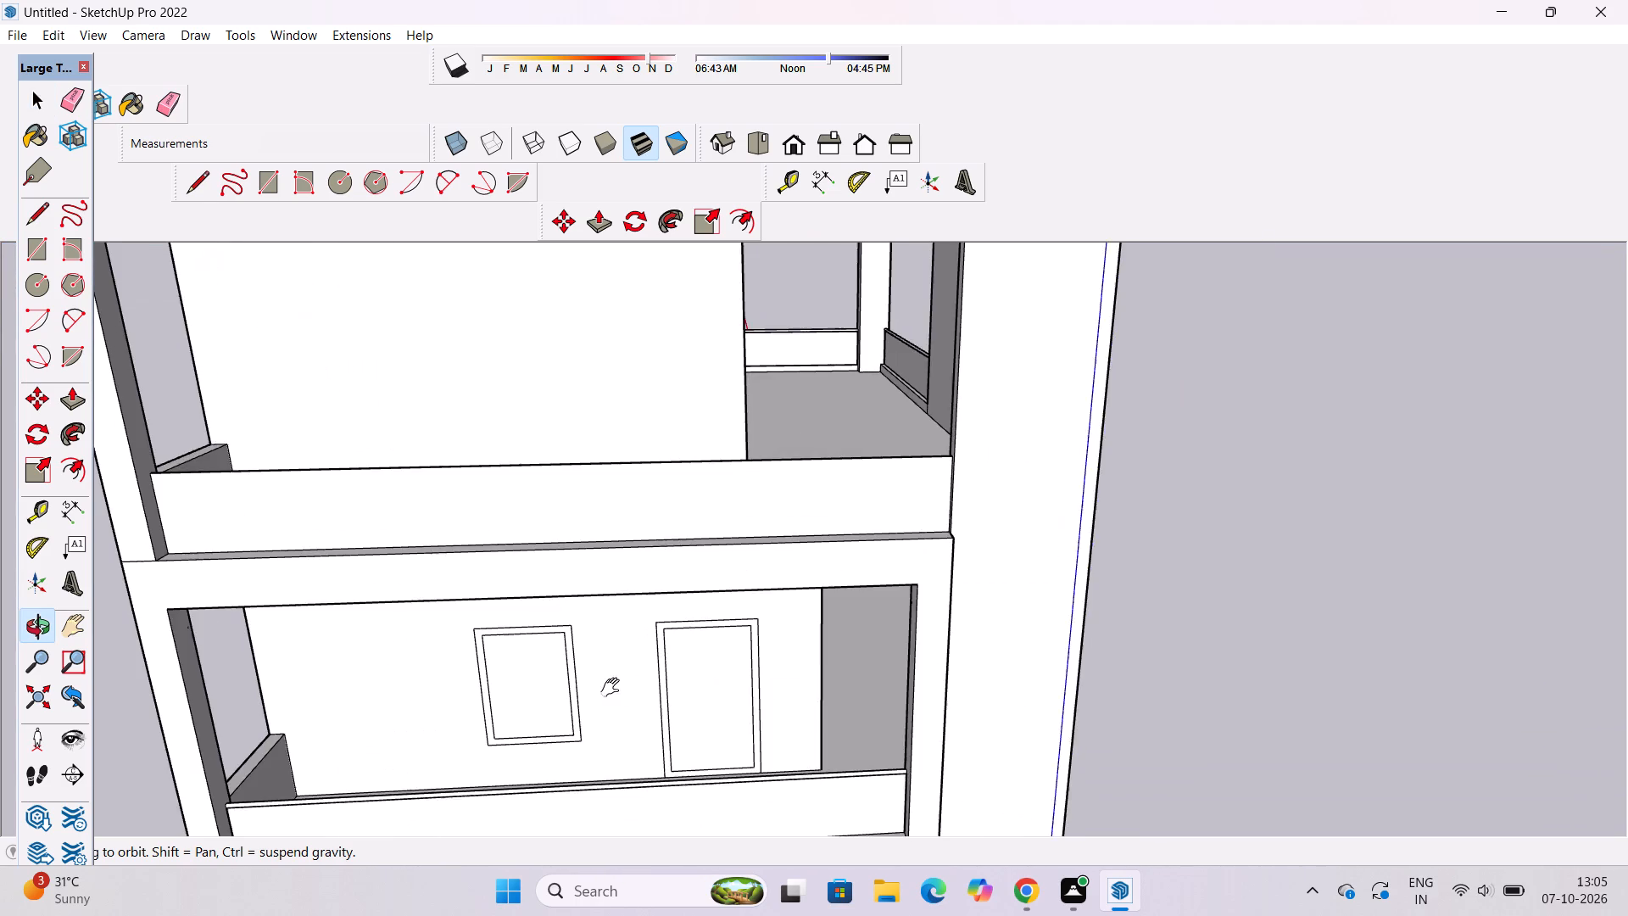
pyautogui.moveTo(635, 693); pyautogui.dragTo(657, 701)
pyautogui.keyDown('shift'); pyautogui.moveTo(657, 701); pyautogui.dragTo(650, 712); pyautogui.keyUp('shift')
pyautogui.press('space')
pyautogui.click(739, 716)
pyautogui.press('p')
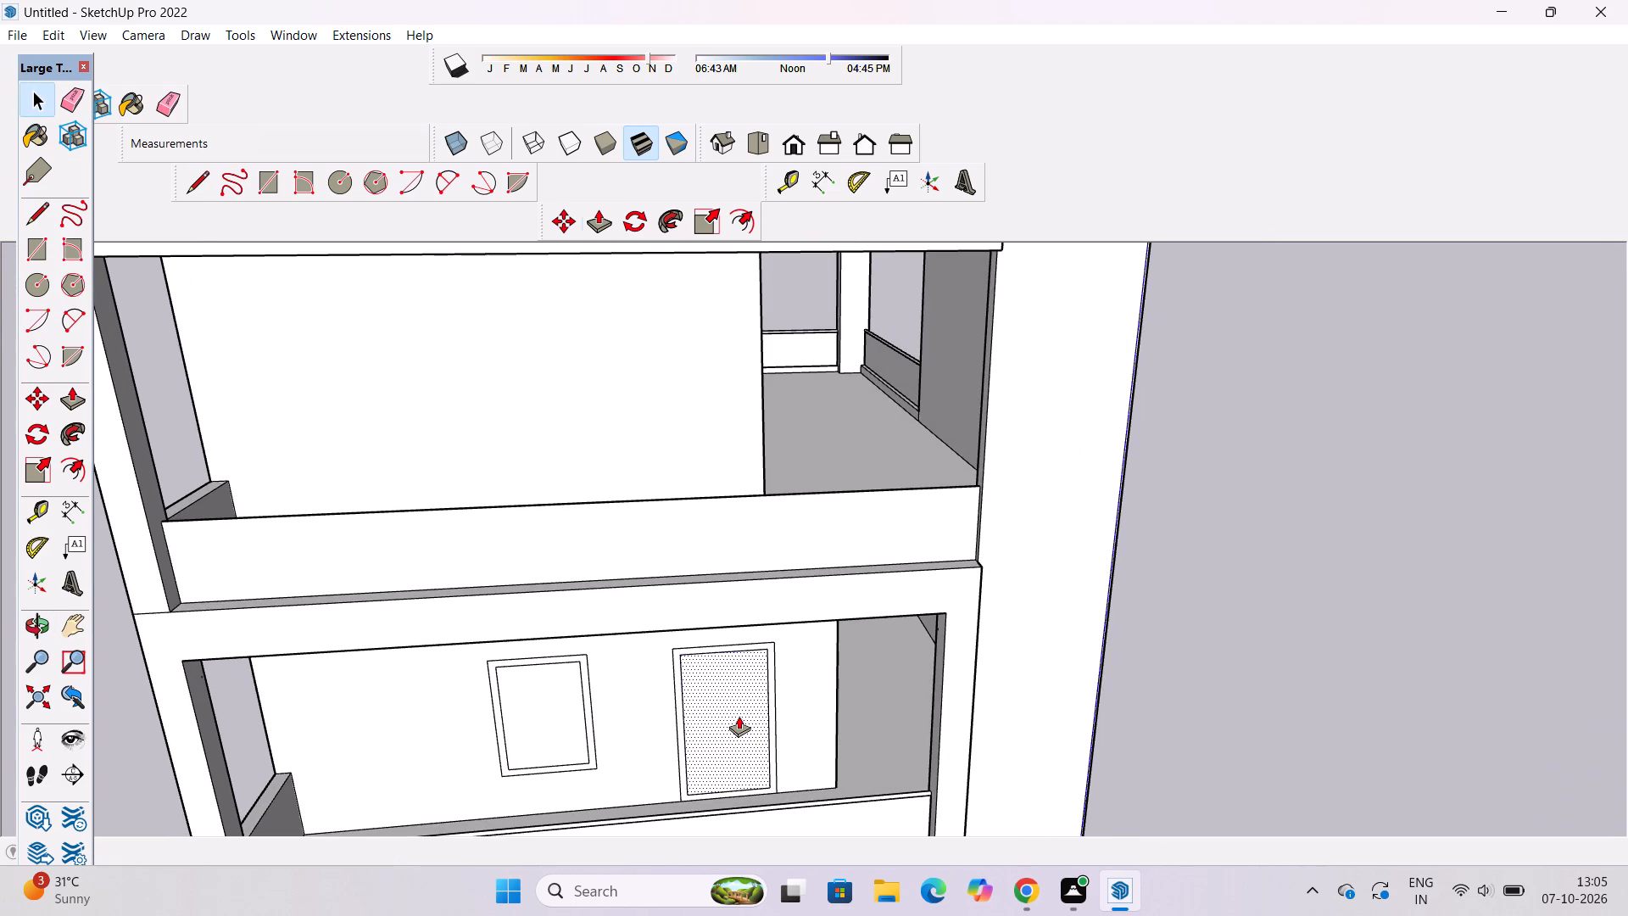
pyautogui.click(739, 716)
pyautogui.press('2')
pyautogui.hotkey('shift', '"')
pyautogui.press('Return')
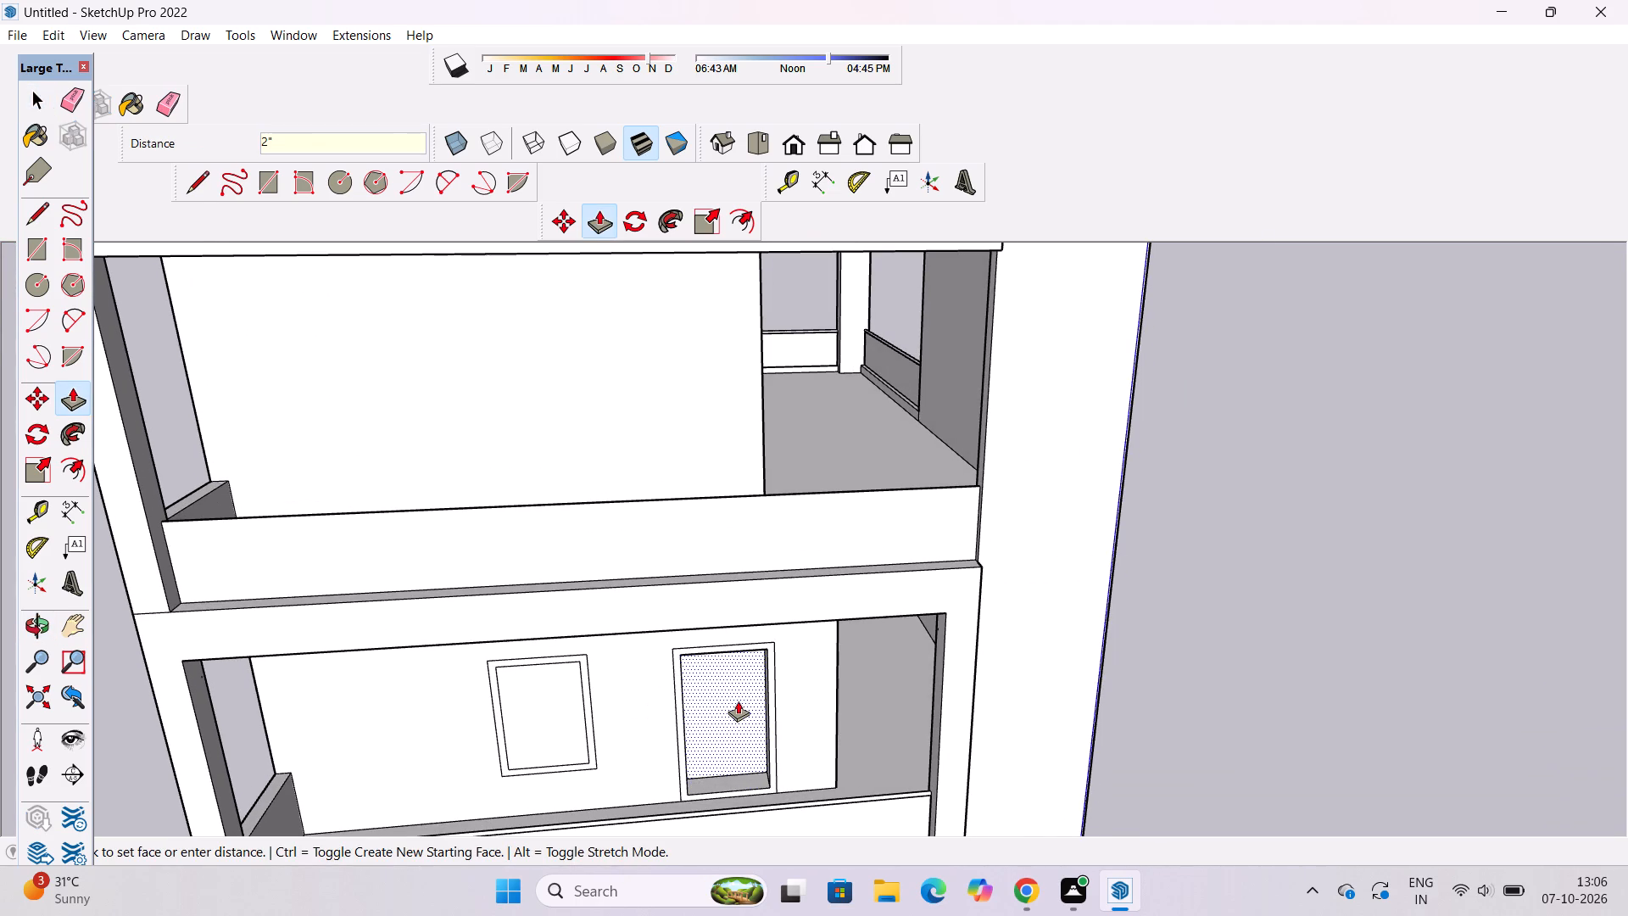
# Push the second-floor window pane into the wall to the same 2" depth as the door panel.
pyautogui.click(575, 711)
pyautogui.click(710, 680)
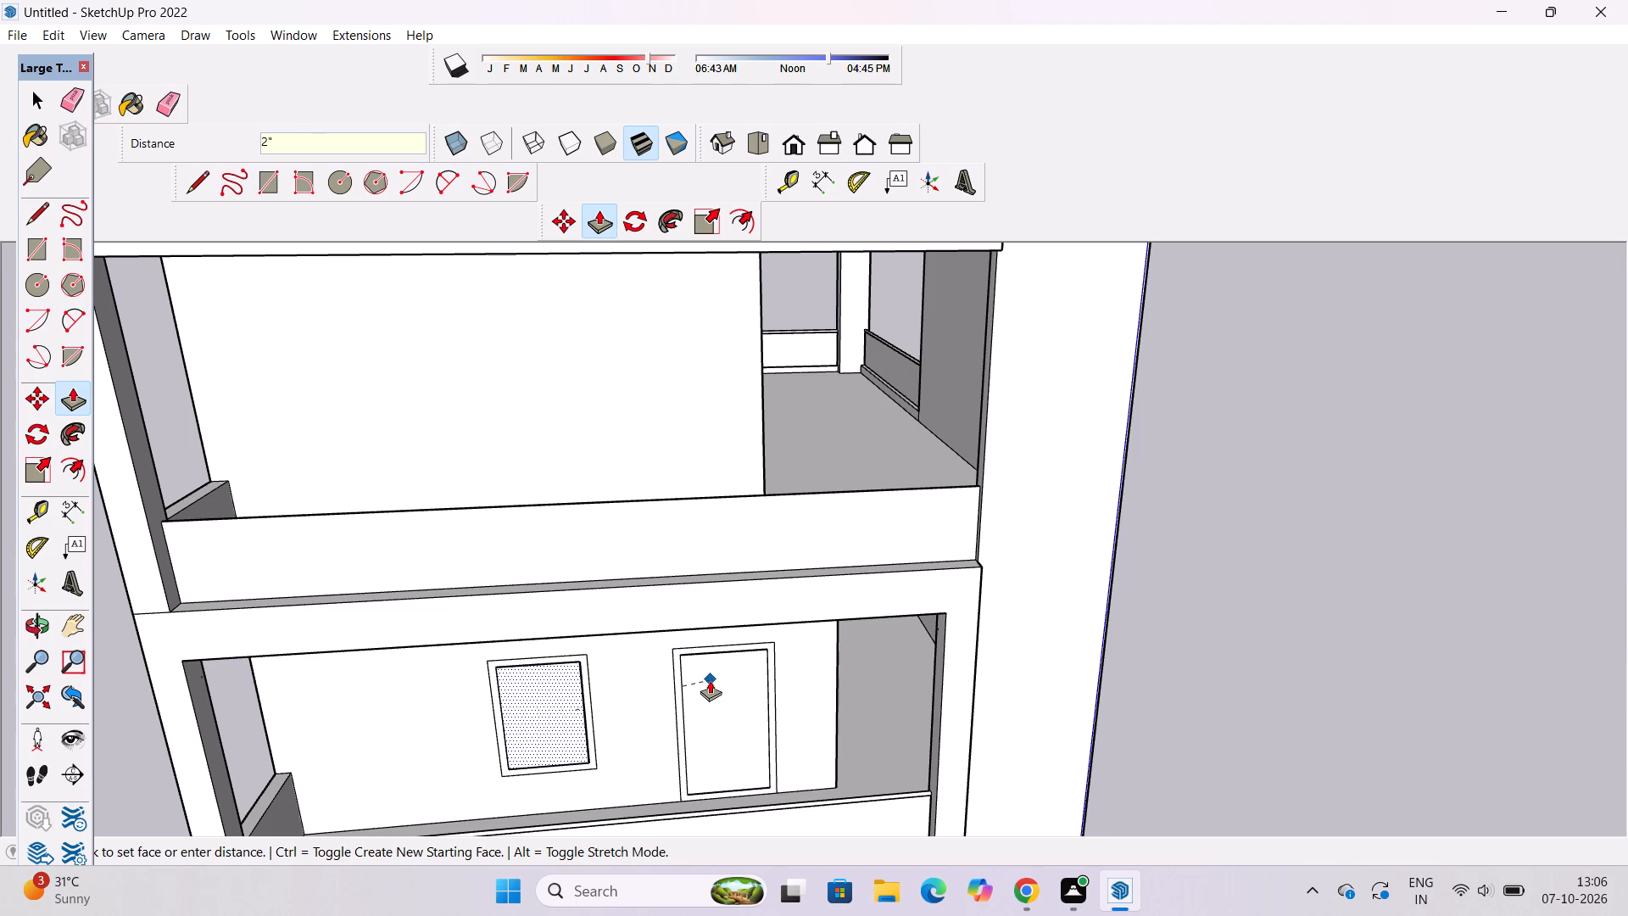
pyautogui.press('space')
# Examine the blank wall and balcony on the floor above, together with the roof parapet and the finished second-floor window and door.
pyautogui.press('o')
pyautogui.scroll(-5, 684, 684)
pyautogui.keyDown('shift'); pyautogui.moveTo(655, 635); pyautogui.dragTo(706, 824); pyautogui.keyUp('shift')
pyautogui.moveTo(696, 809); pyautogui.dragTo(679, 772)
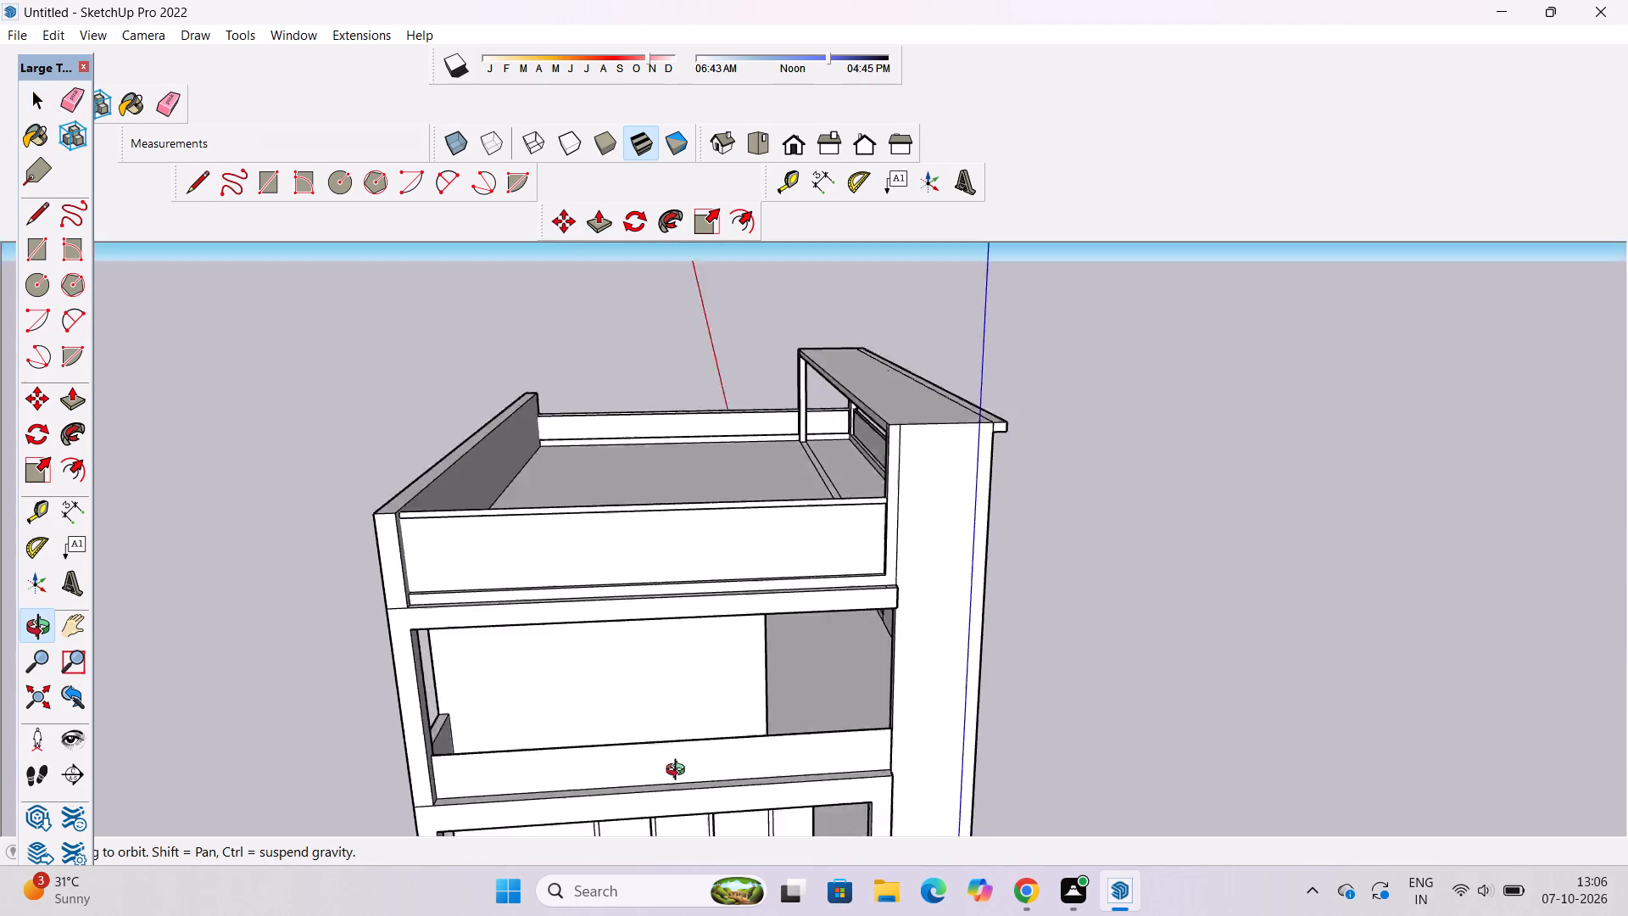
pyautogui.moveTo(679, 772); pyautogui.dragTo(655, 698)
pyautogui.scroll(2, 647, 665)
pyautogui.scroll(-4, 643, 663)
pyautogui.moveTo(634, 663); pyautogui.dragTo(687, 729)
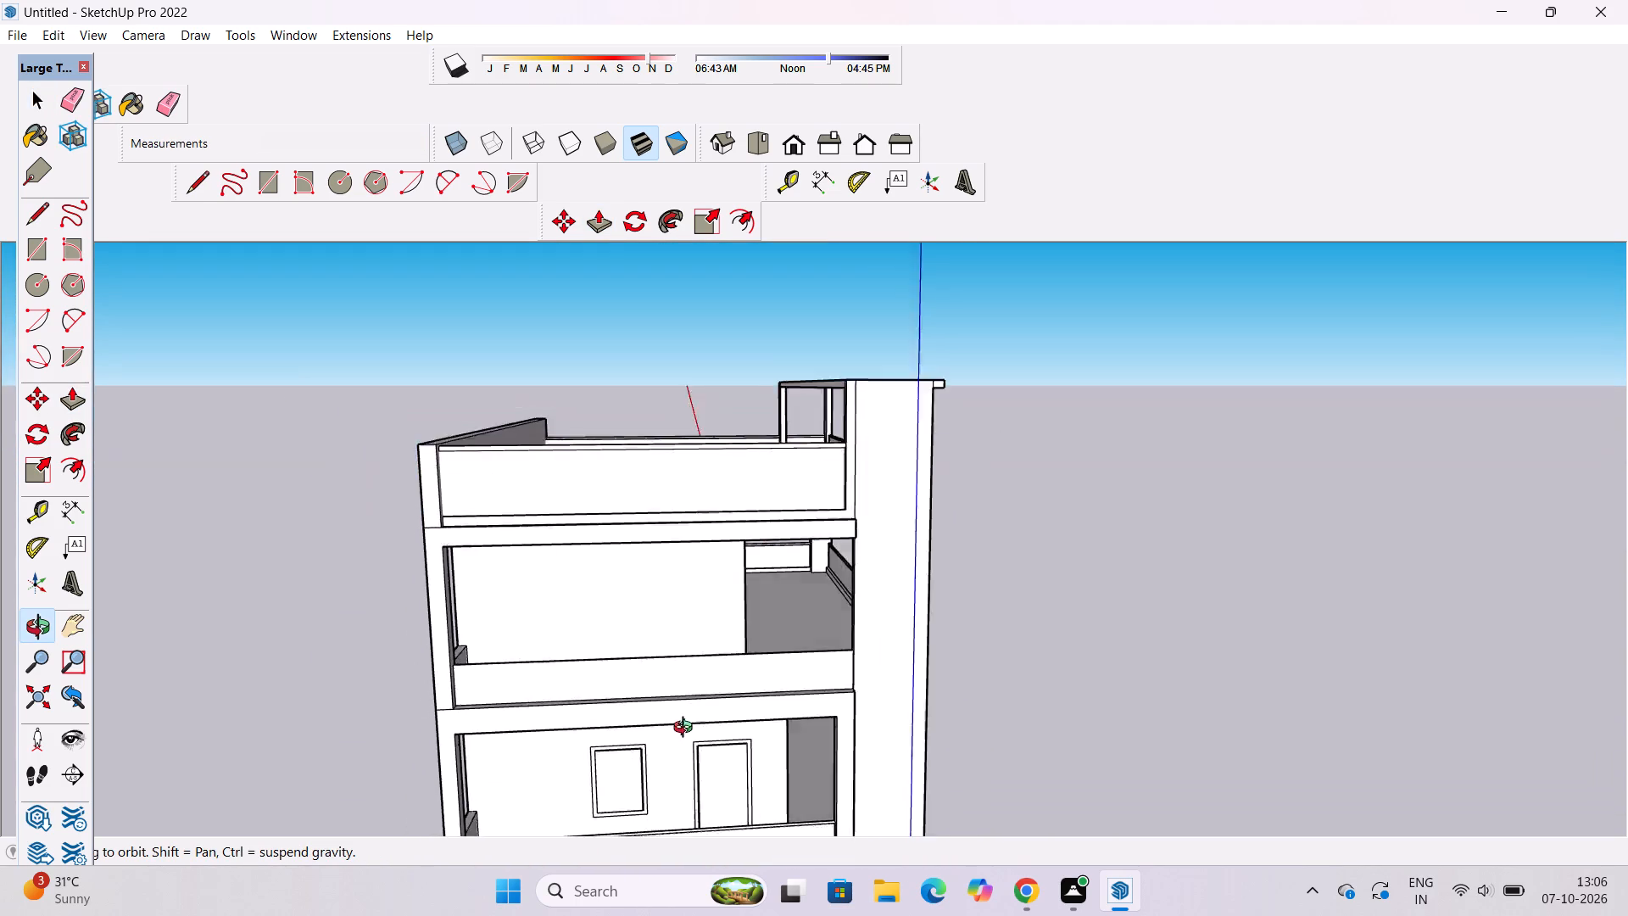
pyautogui.moveTo(687, 729); pyautogui.dragTo(690, 734)
pyautogui.scroll(-4, 691, 734)
pyautogui.scroll(10, 693, 683)
pyautogui.keyDown('shift'); pyautogui.moveTo(693, 683); pyautogui.dragTo(842, 596); pyautogui.keyUp('shift')
pyautogui.moveTo(776, 643); pyautogui.dragTo(744, 741)
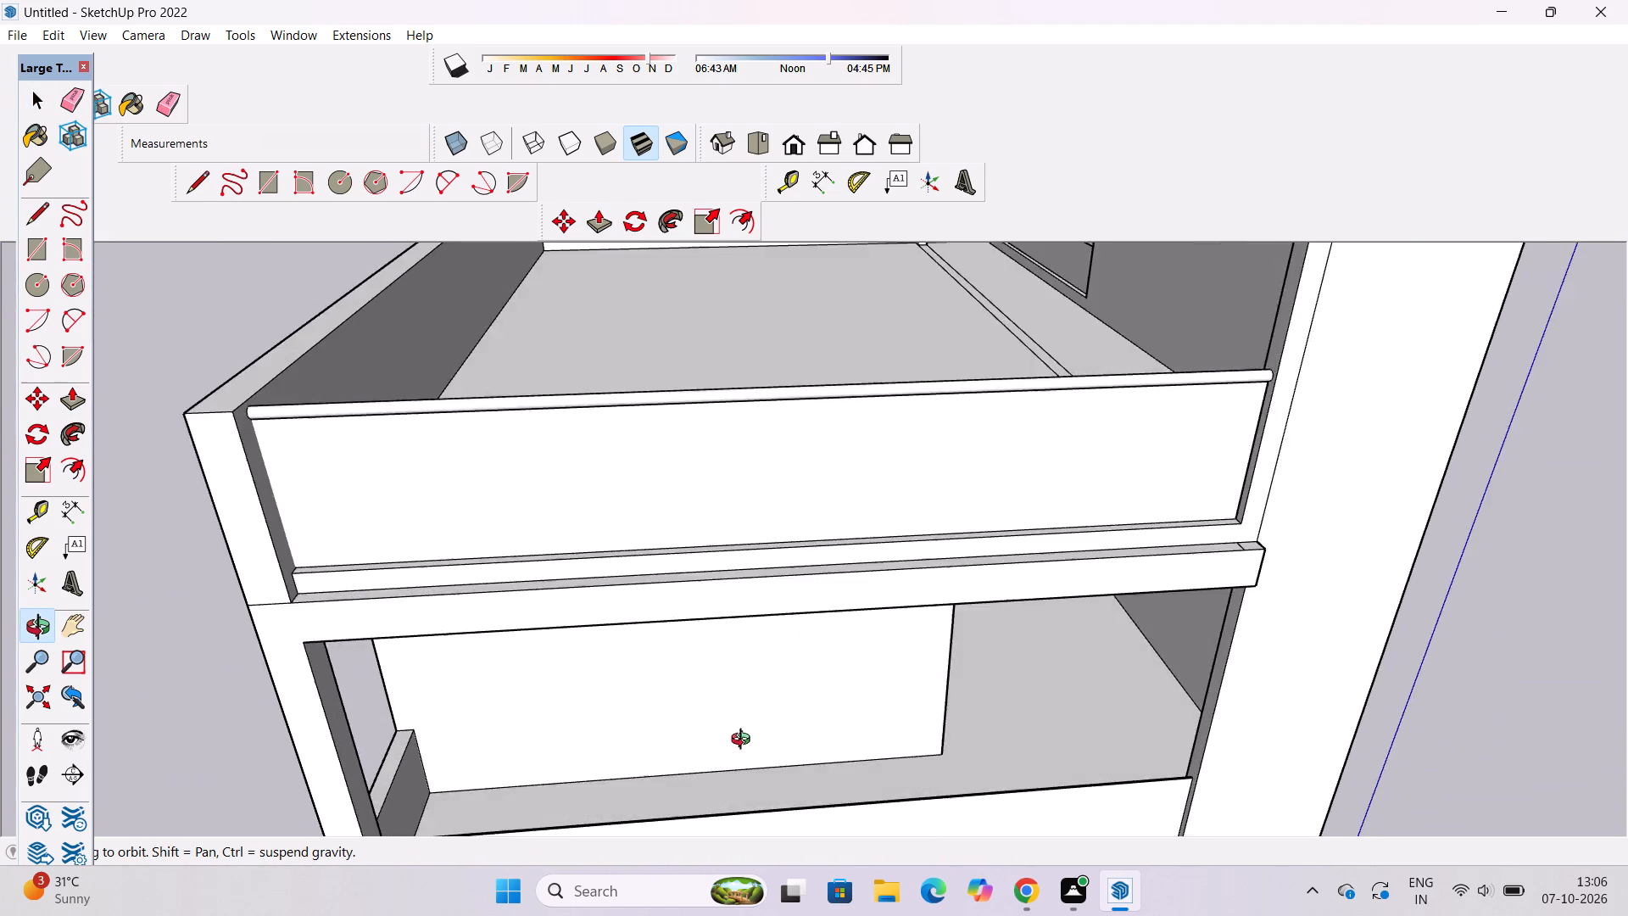
pyautogui.moveTo(744, 741); pyautogui.dragTo(757, 723)
pyautogui.scroll(-5, 761, 717)
pyautogui.moveTo(832, 743); pyautogui.dragTo(812, 649)
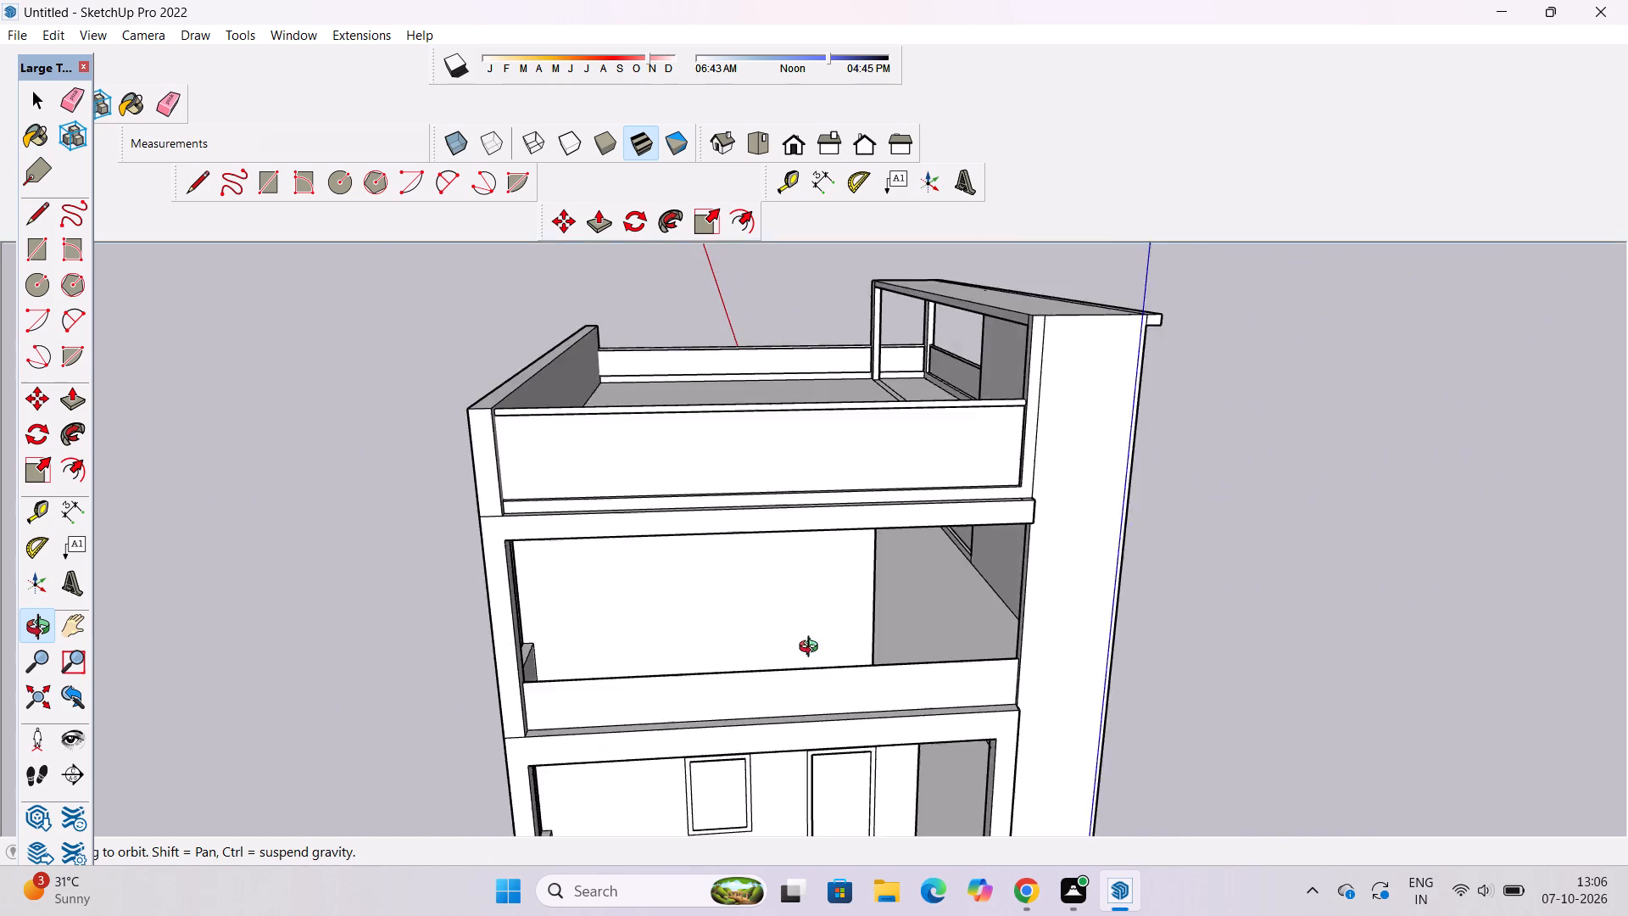
pyautogui.moveTo(812, 649); pyautogui.dragTo(723, 658)
# Examine the adjoining balcony side of the building and the doors and narrow windows already modelled on its floors.
pyautogui.scroll(1, 733, 662)
pyautogui.scroll(5, 796, 544)
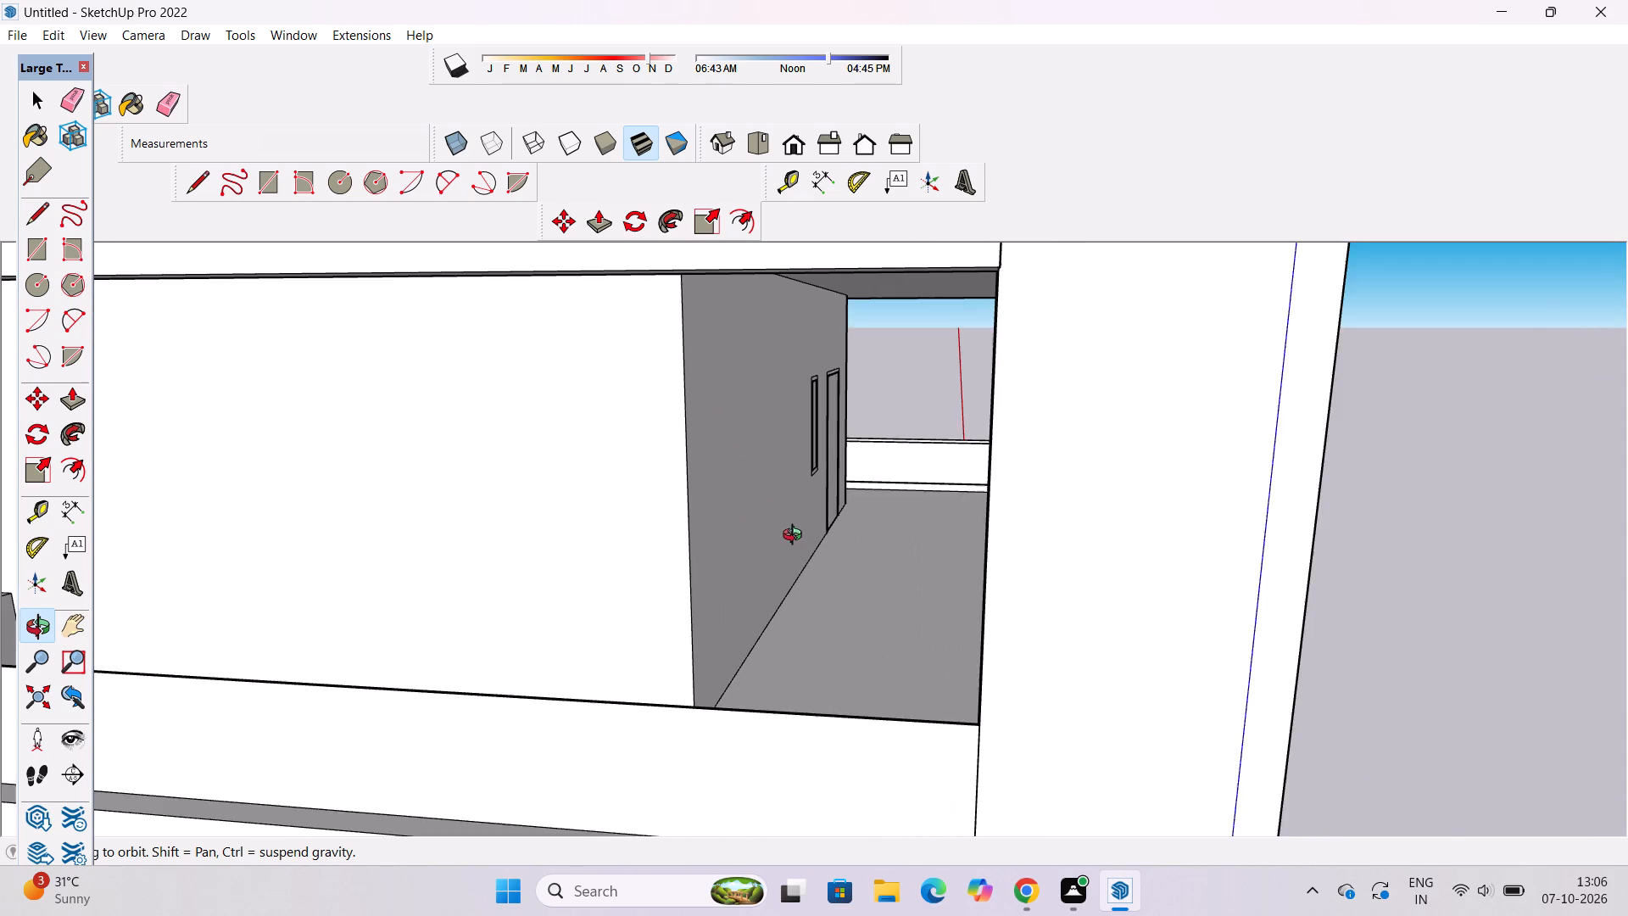
pyautogui.scroll(4, 856, 550)
pyautogui.moveTo(908, 600); pyautogui.dragTo(679, 629)
pyautogui.scroll(-13, 706, 555)
pyautogui.moveTo(916, 668); pyautogui.dragTo(727, 684)
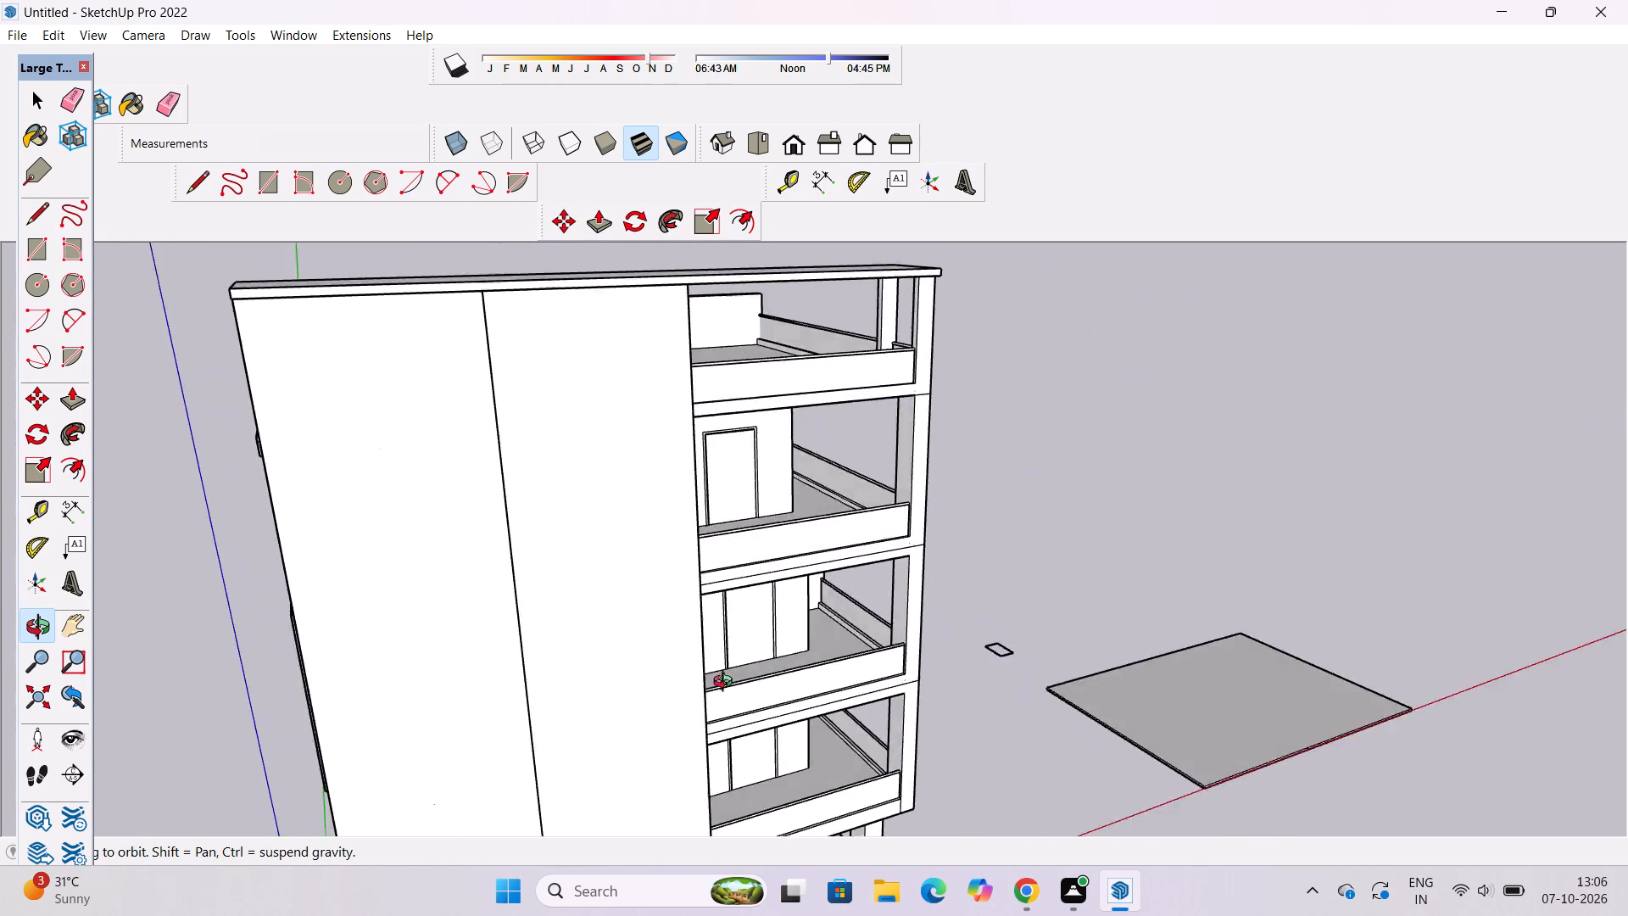
pyautogui.moveTo(727, 684); pyautogui.dragTo(552, 699)
pyautogui.moveTo(457, 822); pyautogui.dragTo(457, 836)
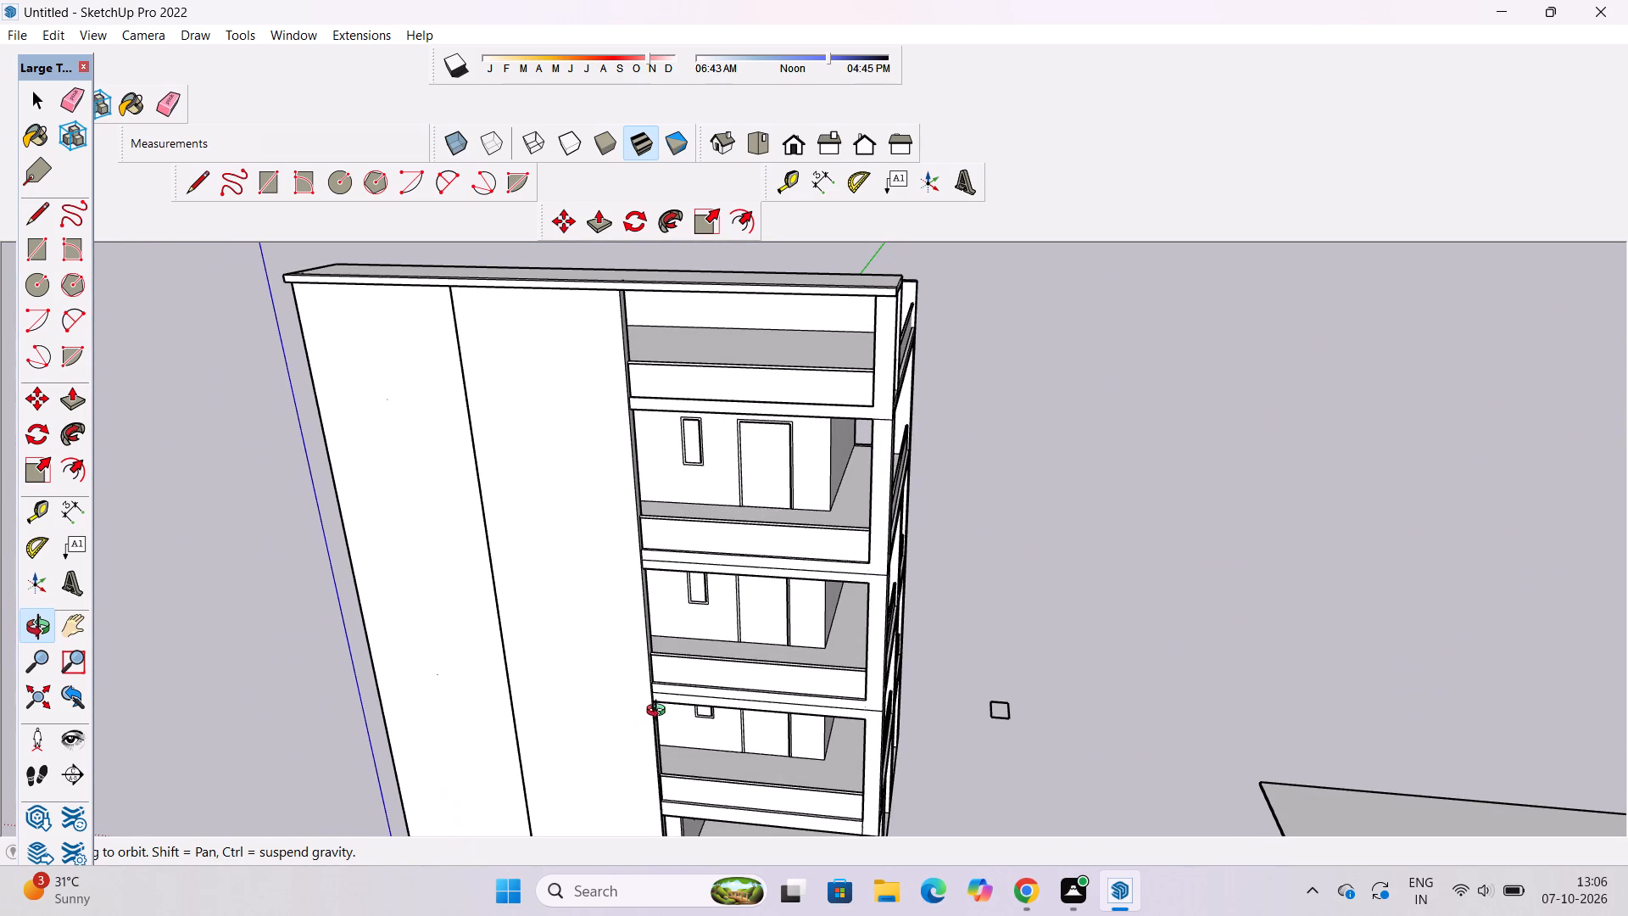
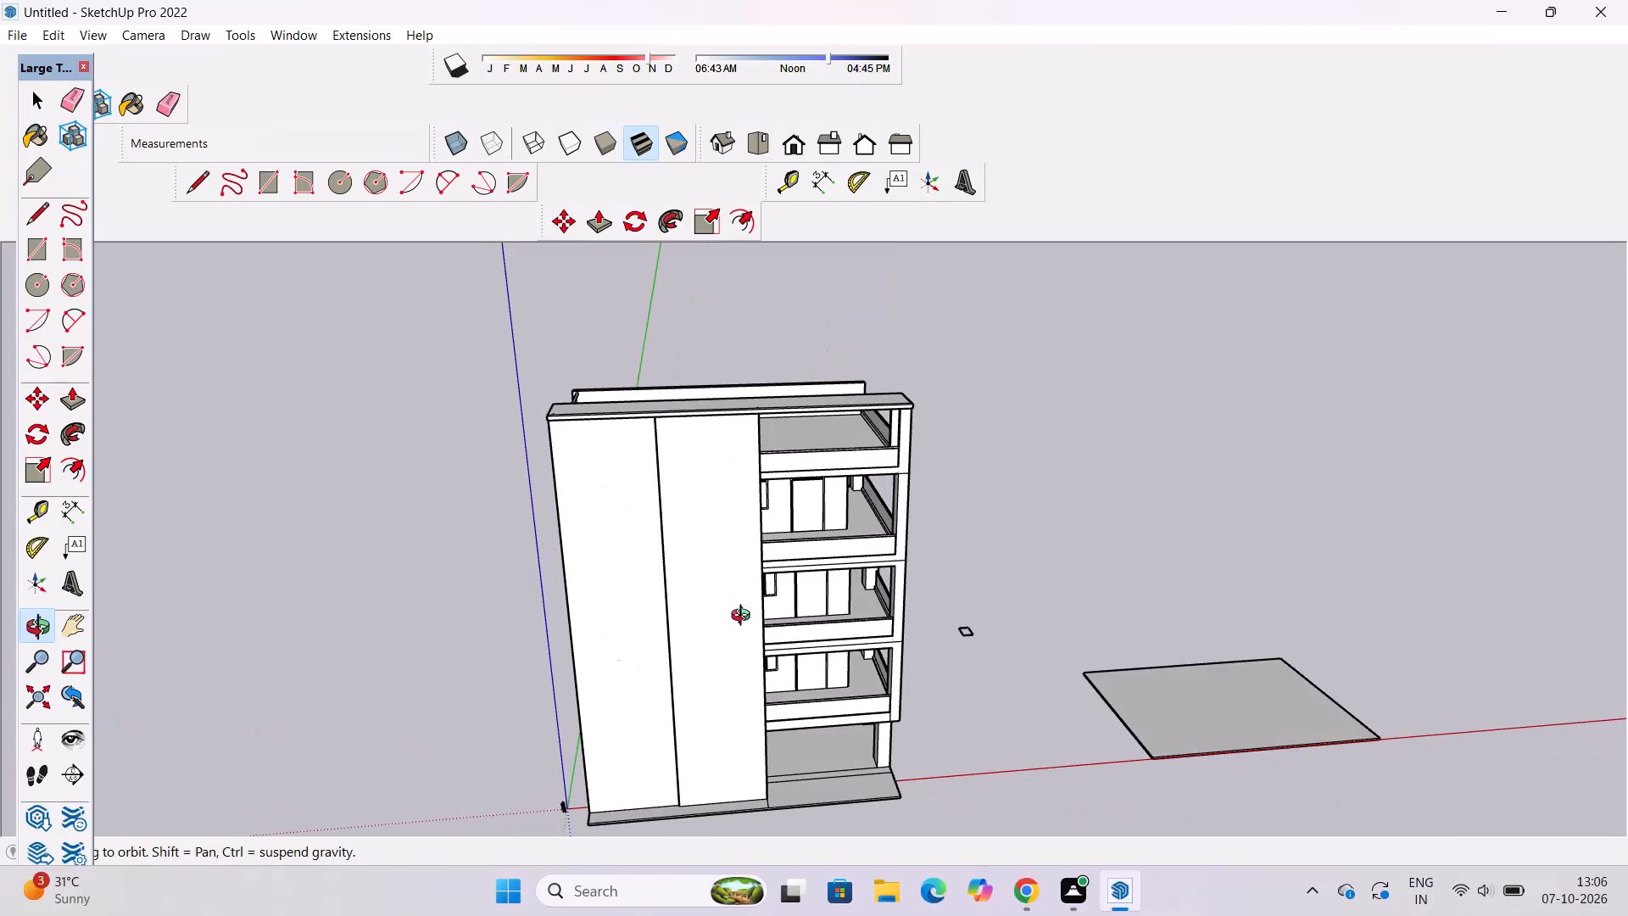
# Examine the whole building, comparing the two balcony sides, the blank front wall and the windows and doors on each floor.
pyautogui.scroll(-1, 678, 616)
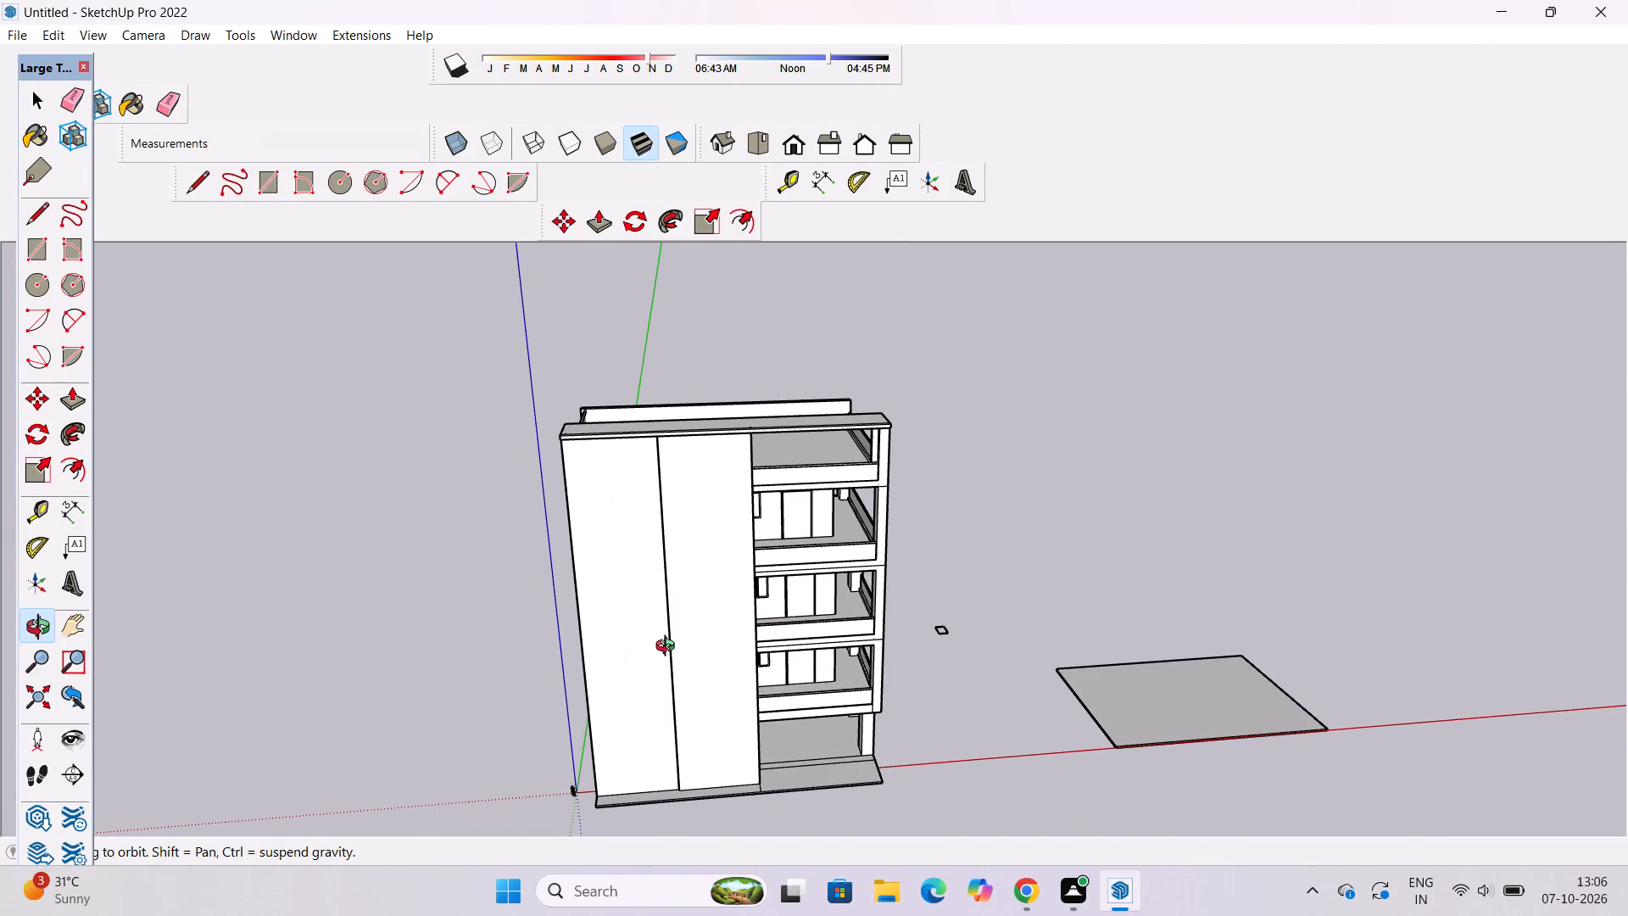
pyautogui.scroll(-5, 657, 599)
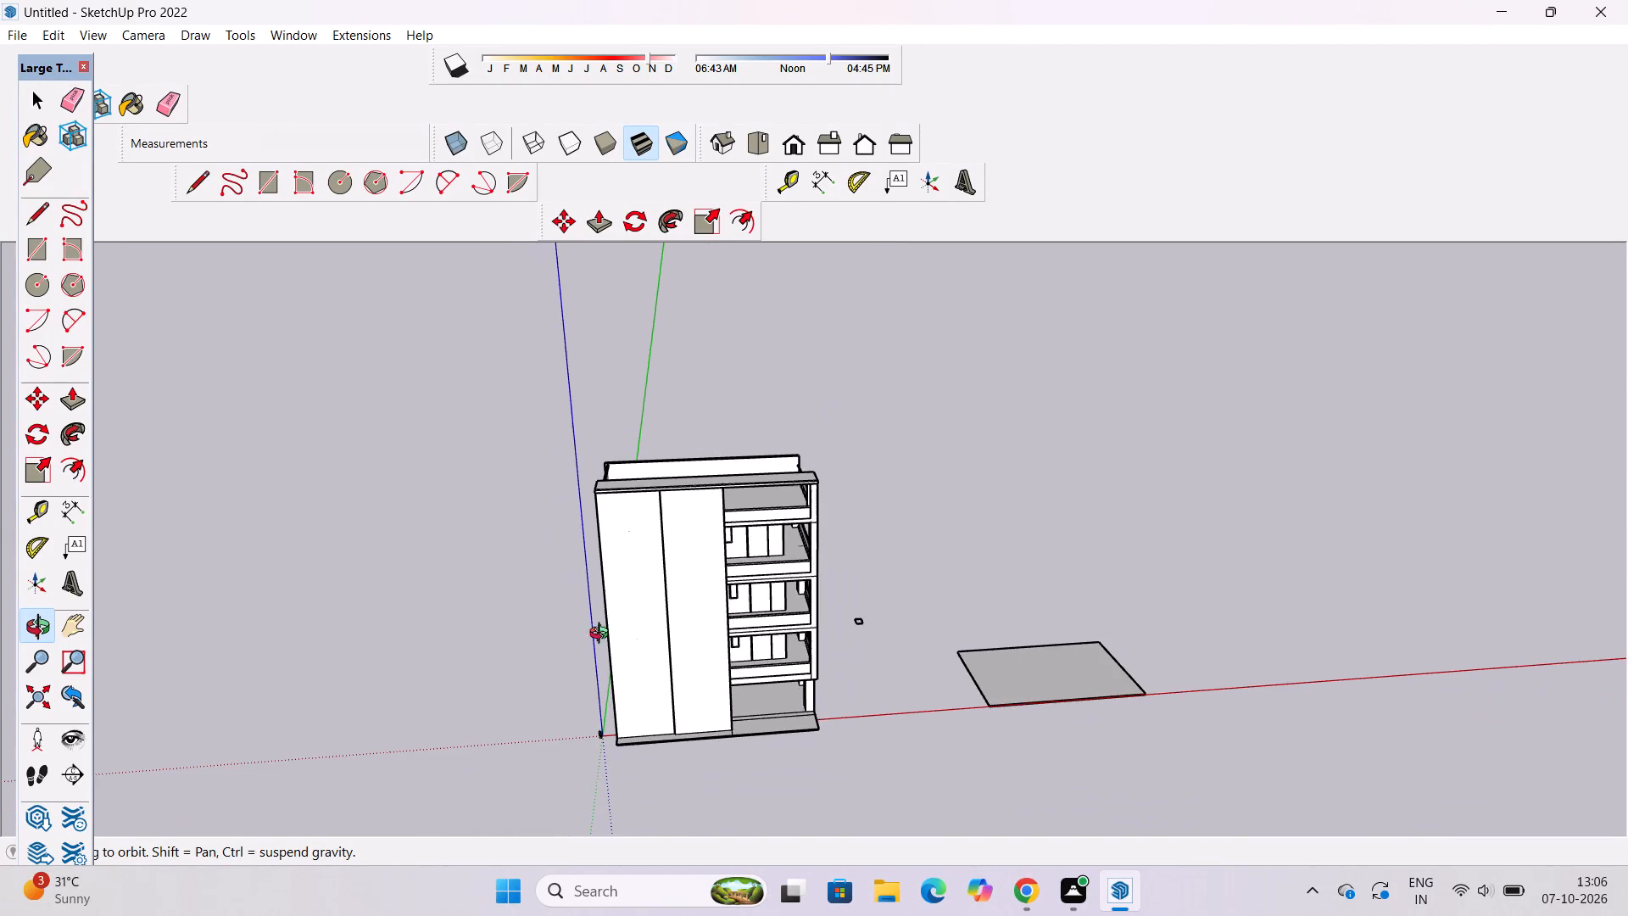
pyautogui.moveTo(587, 637); pyautogui.dragTo(787, 639)
pyautogui.scroll(8, 791, 619)
pyautogui.scroll(-3, 694, 640)
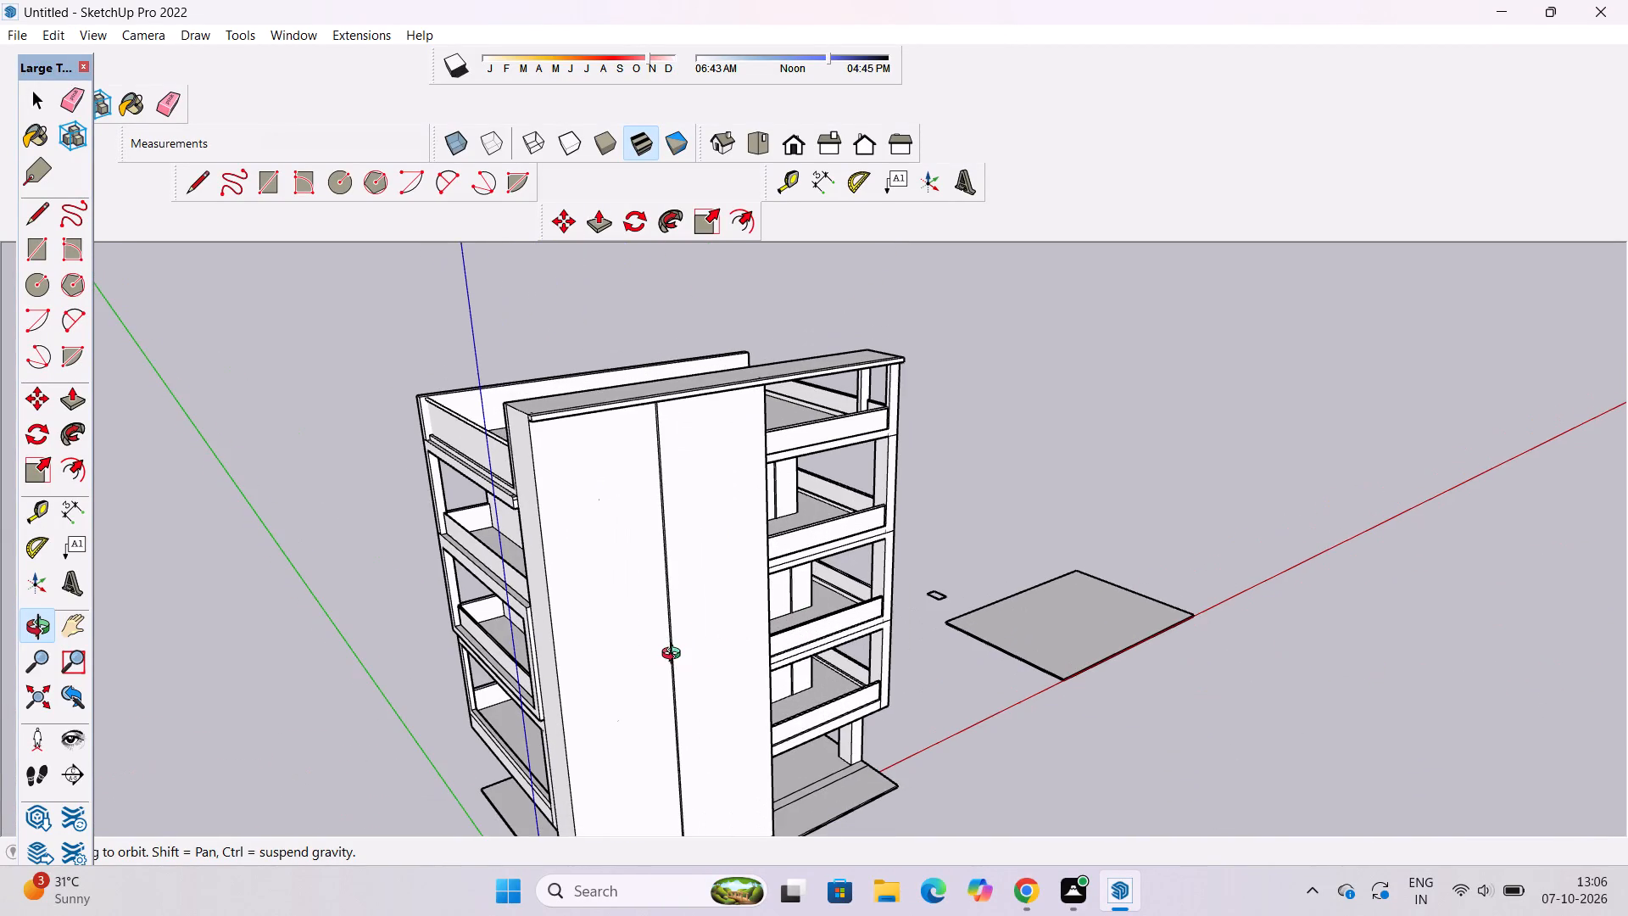
pyautogui.moveTo(675, 656); pyautogui.dragTo(717, 505)
pyautogui.scroll(2, 681, 580)
pyautogui.moveTo(717, 607); pyautogui.dragTo(612, 642)
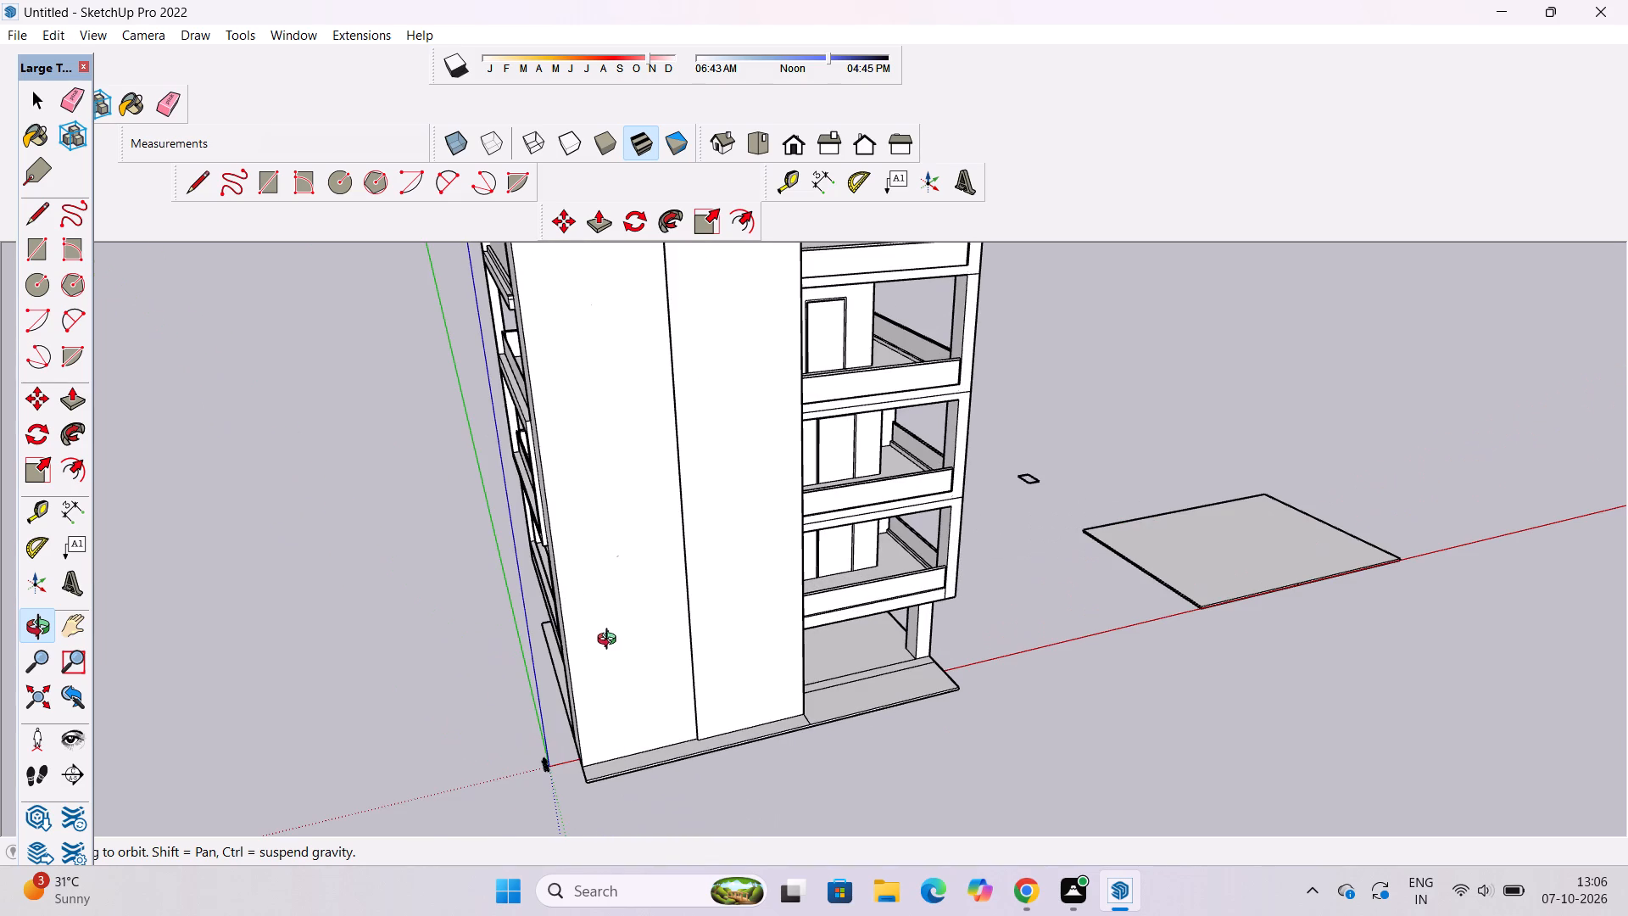
pyautogui.moveTo(574, 647); pyautogui.dragTo(616, 648)
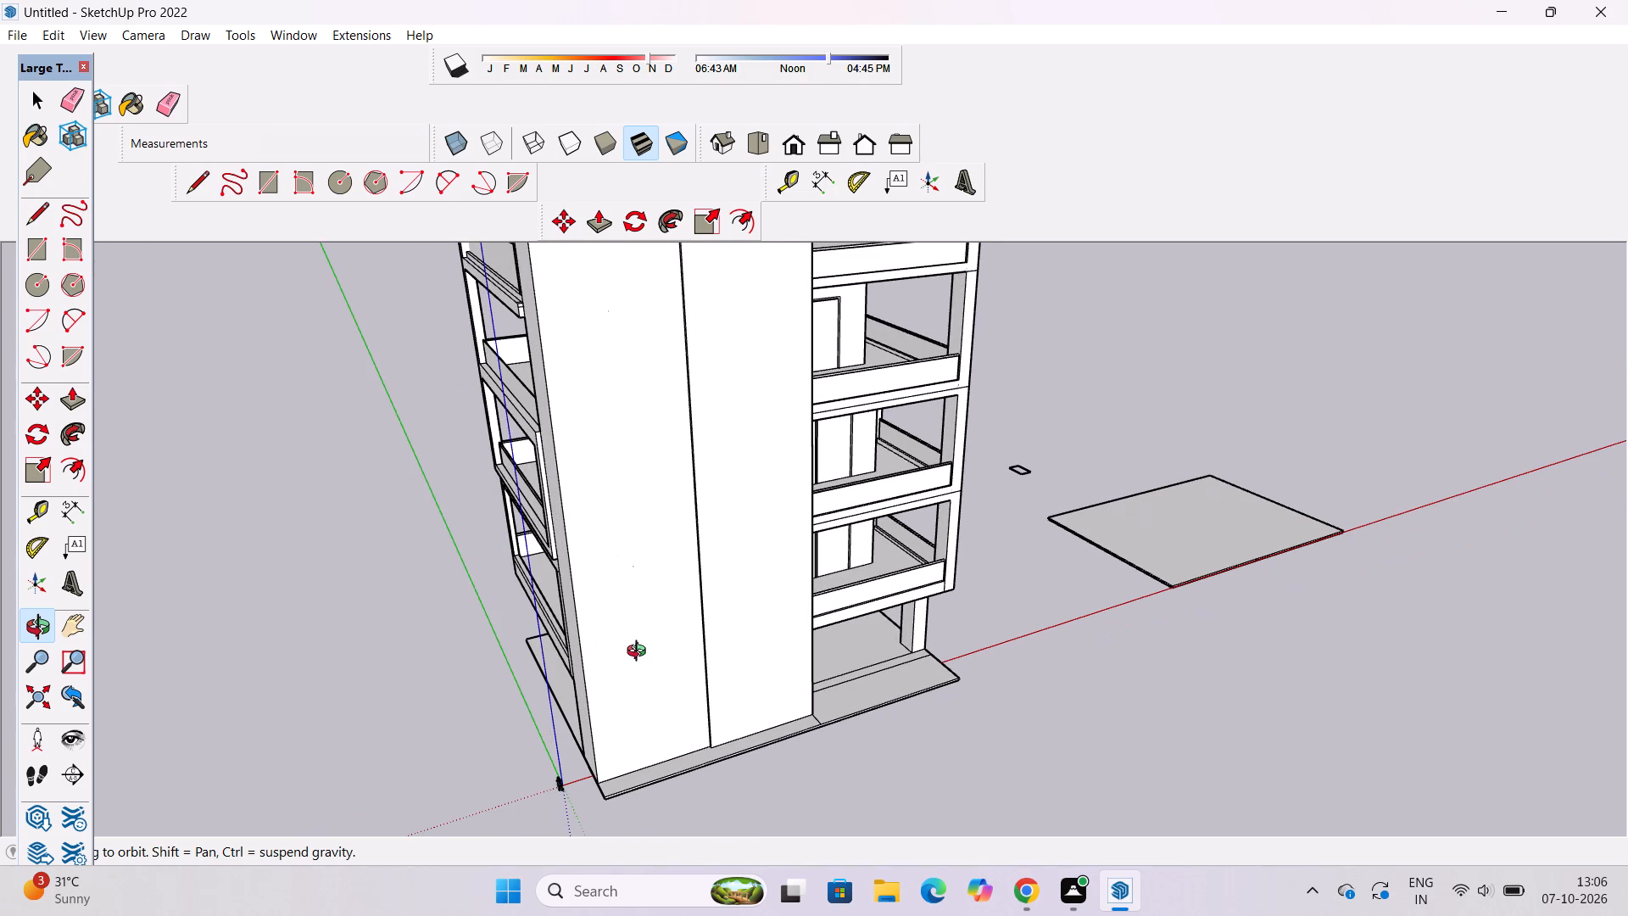
pyautogui.keyDown('shift'); pyautogui.moveTo(639, 662); pyautogui.dragTo(647, 751); pyautogui.keyUp('shift')
pyautogui.moveTo(608, 757); pyautogui.dragTo(673, 744)
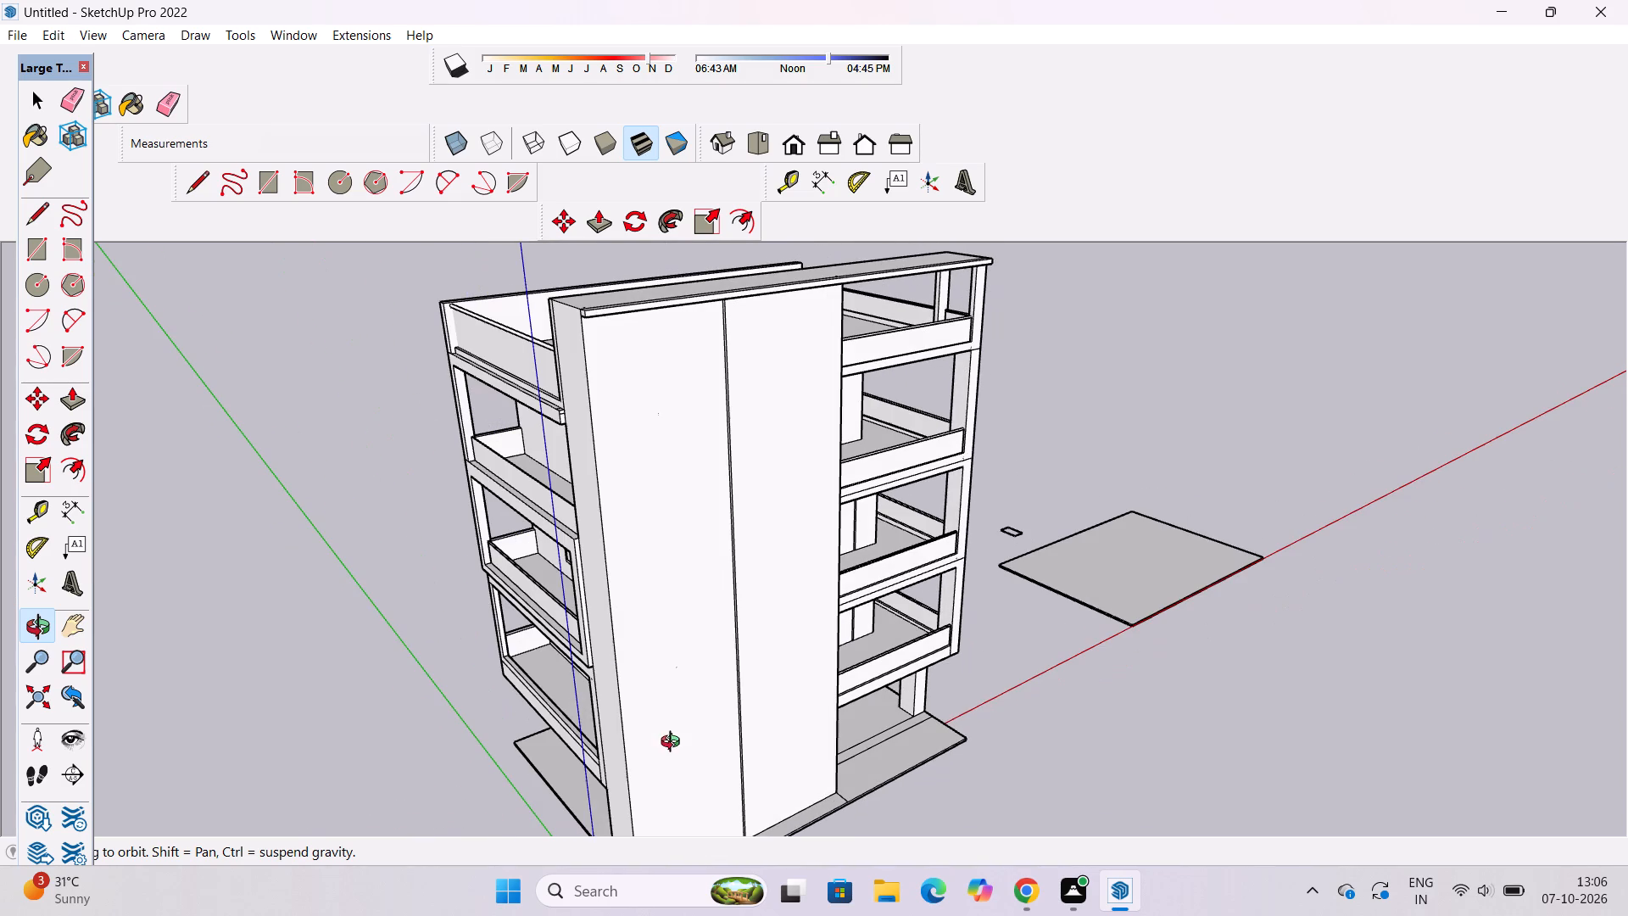
pyautogui.moveTo(579, 758); pyautogui.dragTo(685, 732)
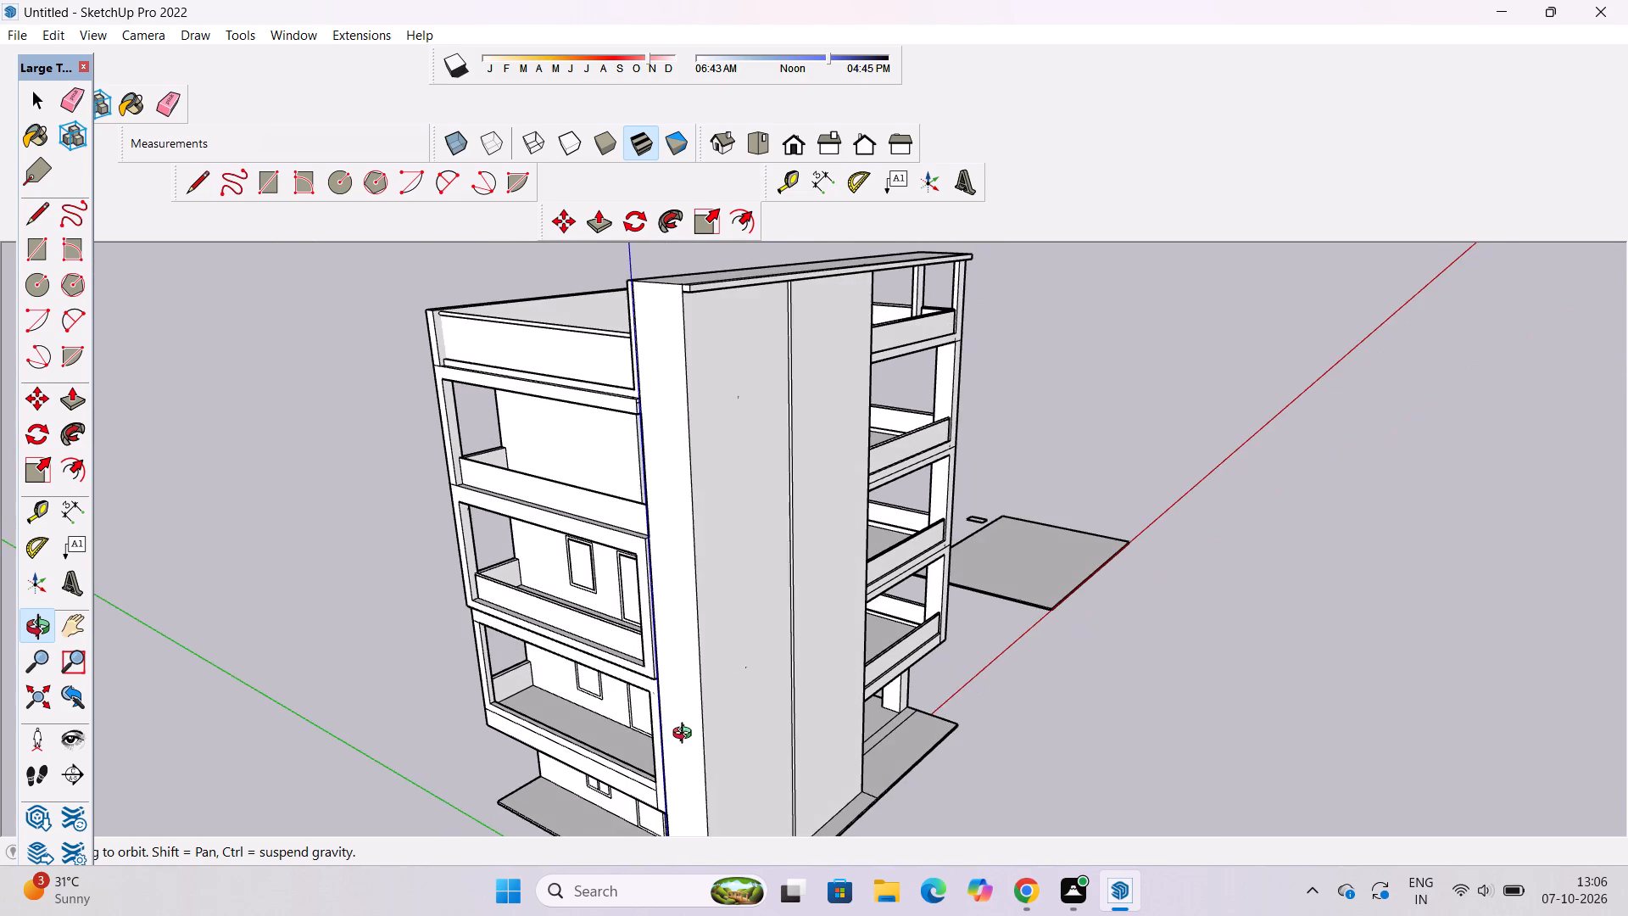
pyautogui.keyDown('shift'); pyautogui.moveTo(686, 747); pyautogui.dragTo(705, 689); pyautogui.keyUp('shift')
pyautogui.keyDown('shift'); pyautogui.moveTo(722, 690); pyautogui.dragTo(676, 725); pyautogui.keyUp('shift')
pyautogui.scroll(2, 659, 730)
pyautogui.moveTo(693, 748); pyautogui.dragTo(654, 761)
pyautogui.keyDown('shift'); pyautogui.moveTo(652, 752); pyautogui.dragTo(728, 756); pyautogui.keyUp('shift')
pyautogui.scroll(3, 728, 762)
pyautogui.scroll(-4, 723, 762)
pyautogui.moveTo(709, 740); pyautogui.dragTo(873, 711)
pyautogui.moveTo(875, 711); pyautogui.dragTo(817, 722)
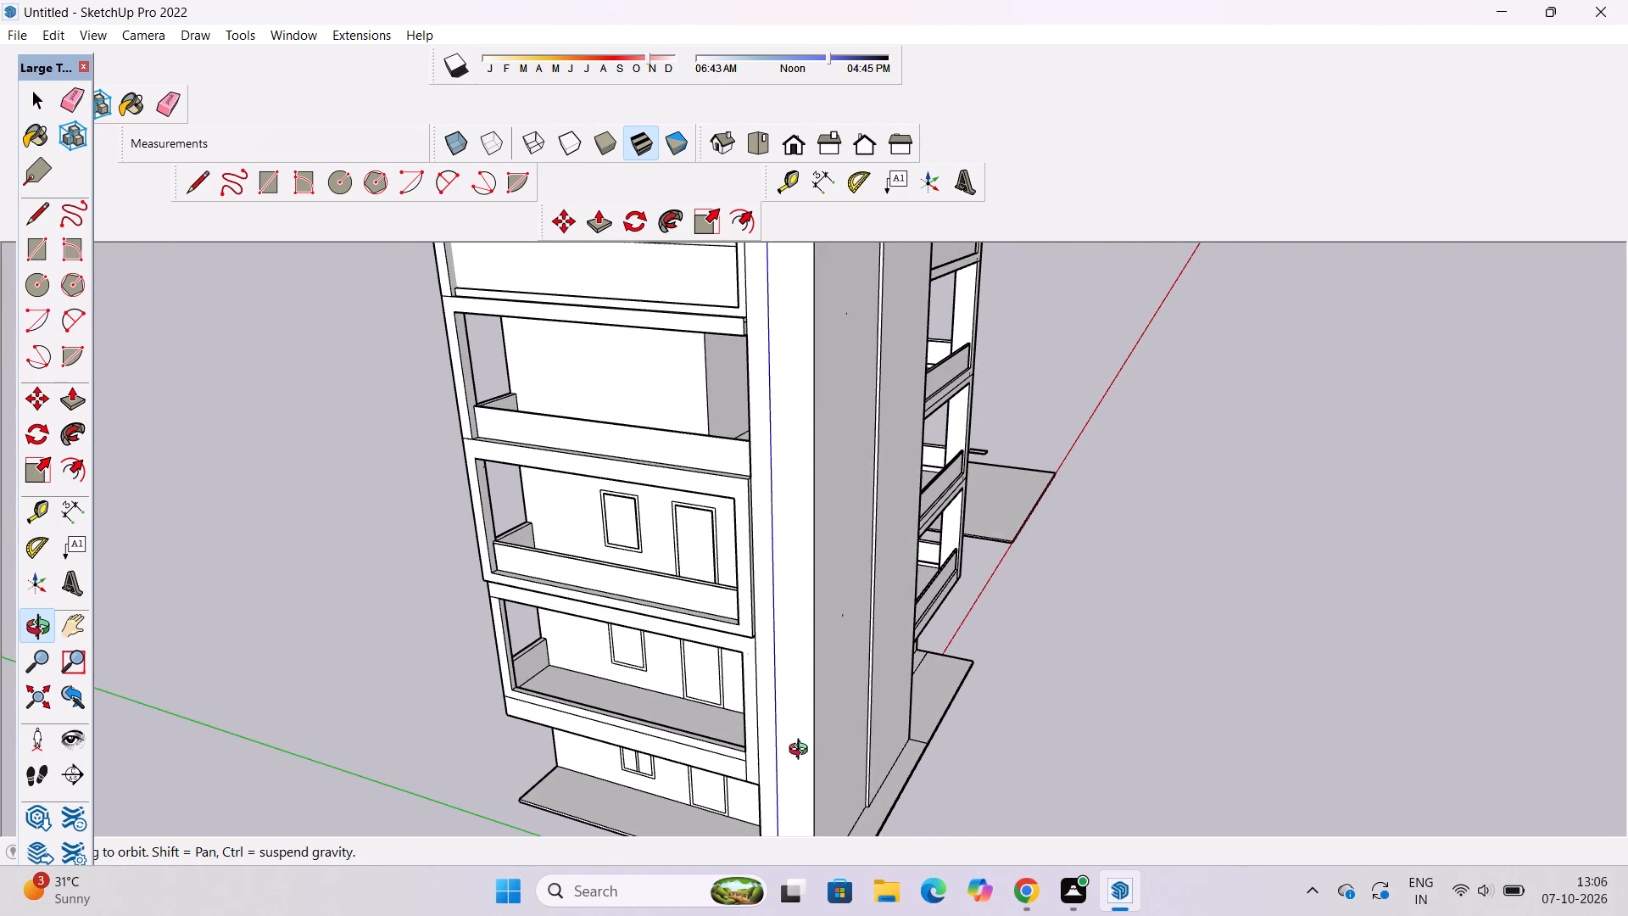
pyautogui.moveTo(892, 719); pyautogui.dragTo(634, 761)
pyautogui.keyDown('shift'); pyautogui.moveTo(633, 757); pyautogui.dragTo(605, 669); pyautogui.keyUp('shift')
pyautogui.moveTo(948, 597); pyautogui.dragTo(521, 567)
pyautogui.keyDown('shift'); pyautogui.moveTo(828, 601); pyautogui.dragTo(575, 583); pyautogui.keyUp('shift')
pyautogui.moveTo(575, 583); pyautogui.dragTo(589, 582)
# Move the large loose ground rectangle farther from the building along the red axis, by about 294' and again by about 385'.
pyautogui.press('space')
pyautogui.scroll(12, 568, 444)
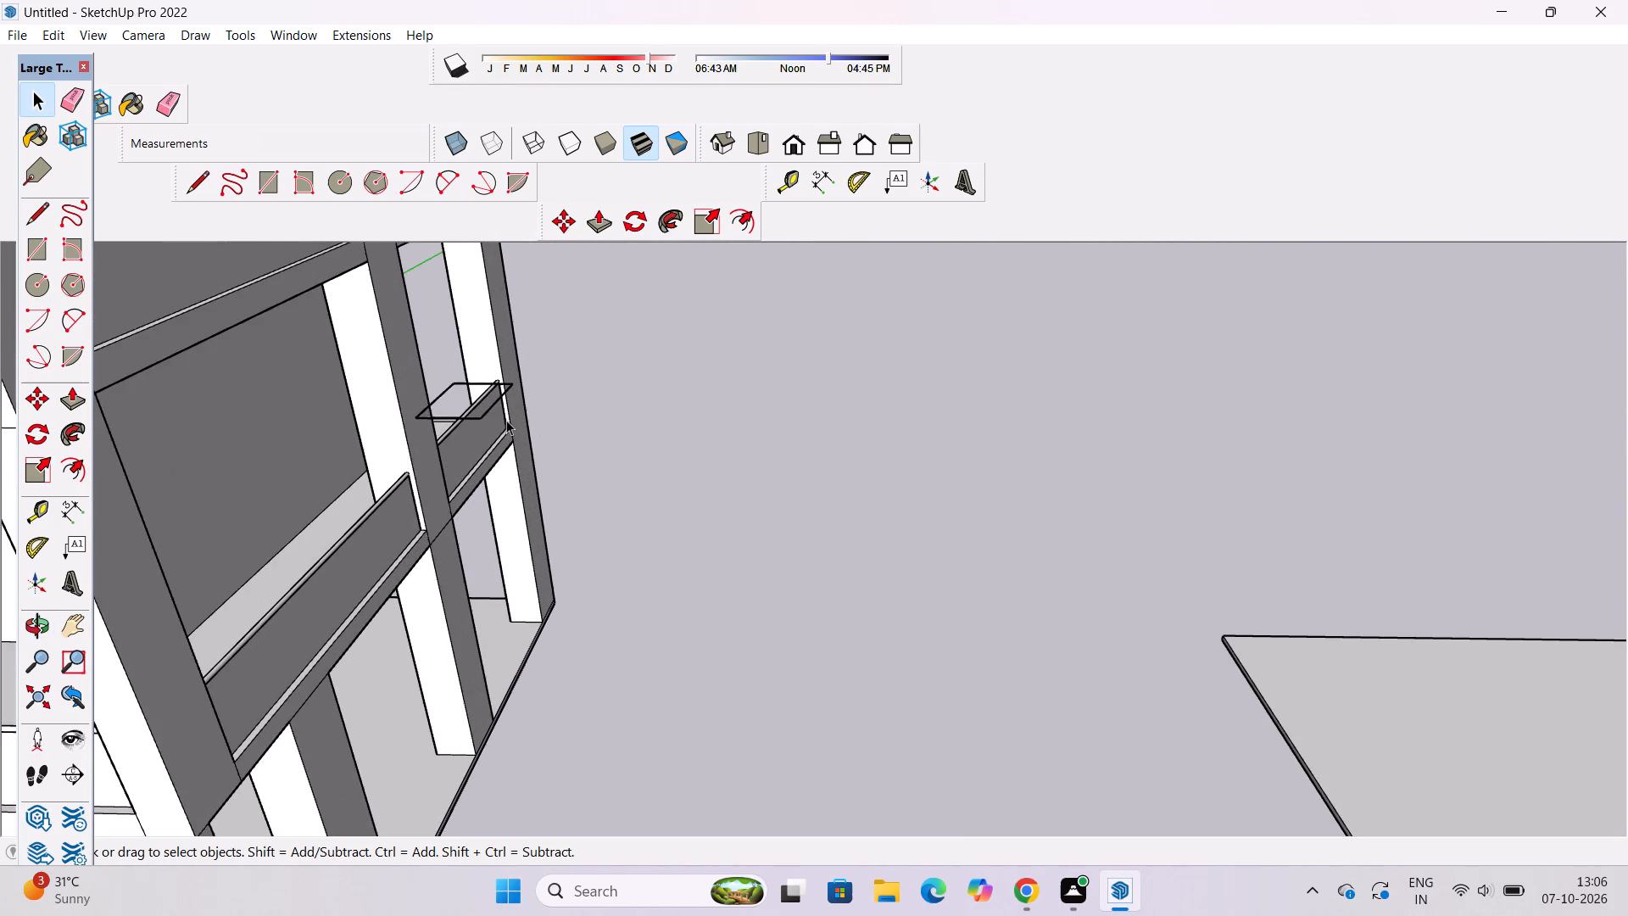
pyautogui.scroll(-10, 506, 425)
pyautogui.click(889, 638)
pyautogui.scroll(-5, 571, 456)
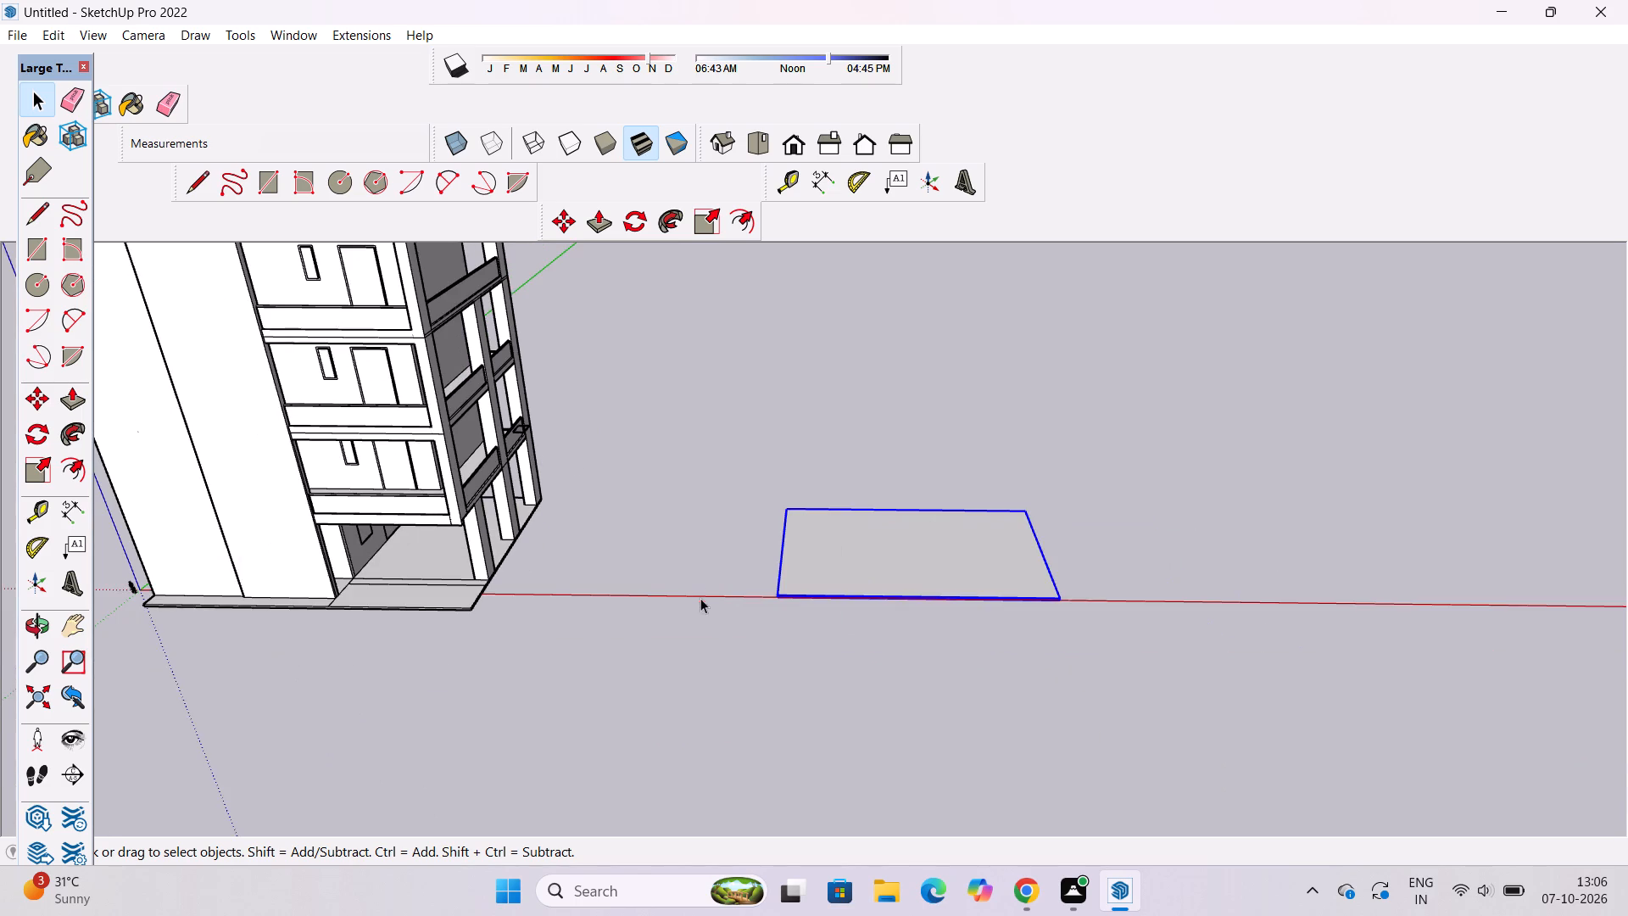
pyautogui.press('m')
pyautogui.click(1021, 587)
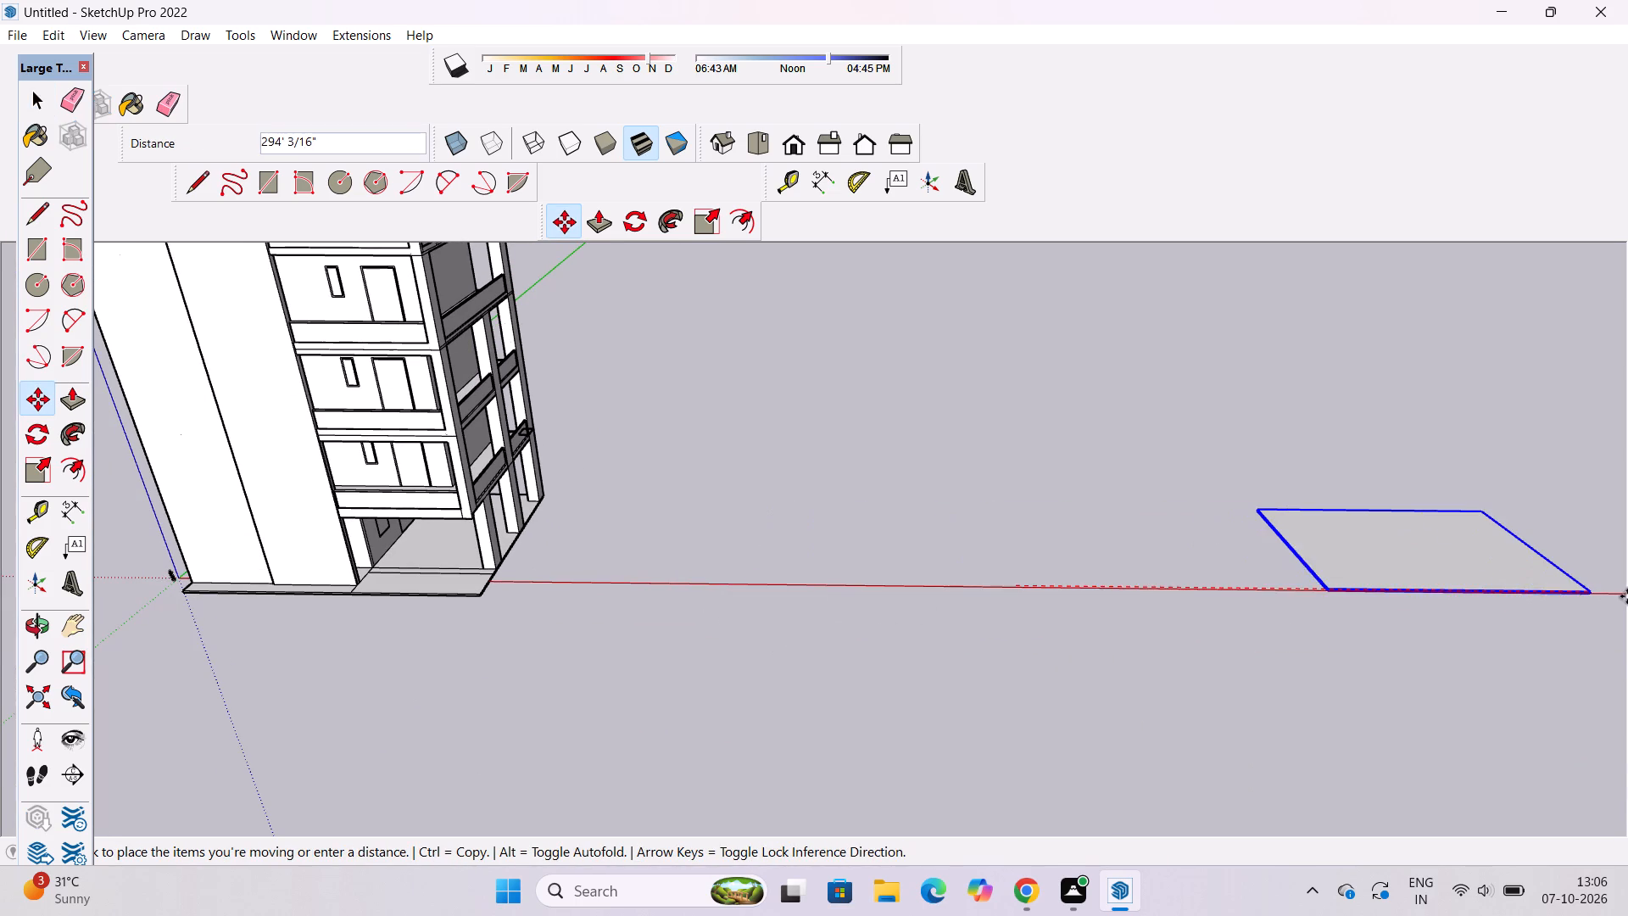
pyautogui.click(1627, 596)
pyautogui.press('space')
pyautogui.scroll(-3, 1006, 623)
pyautogui.press('m')
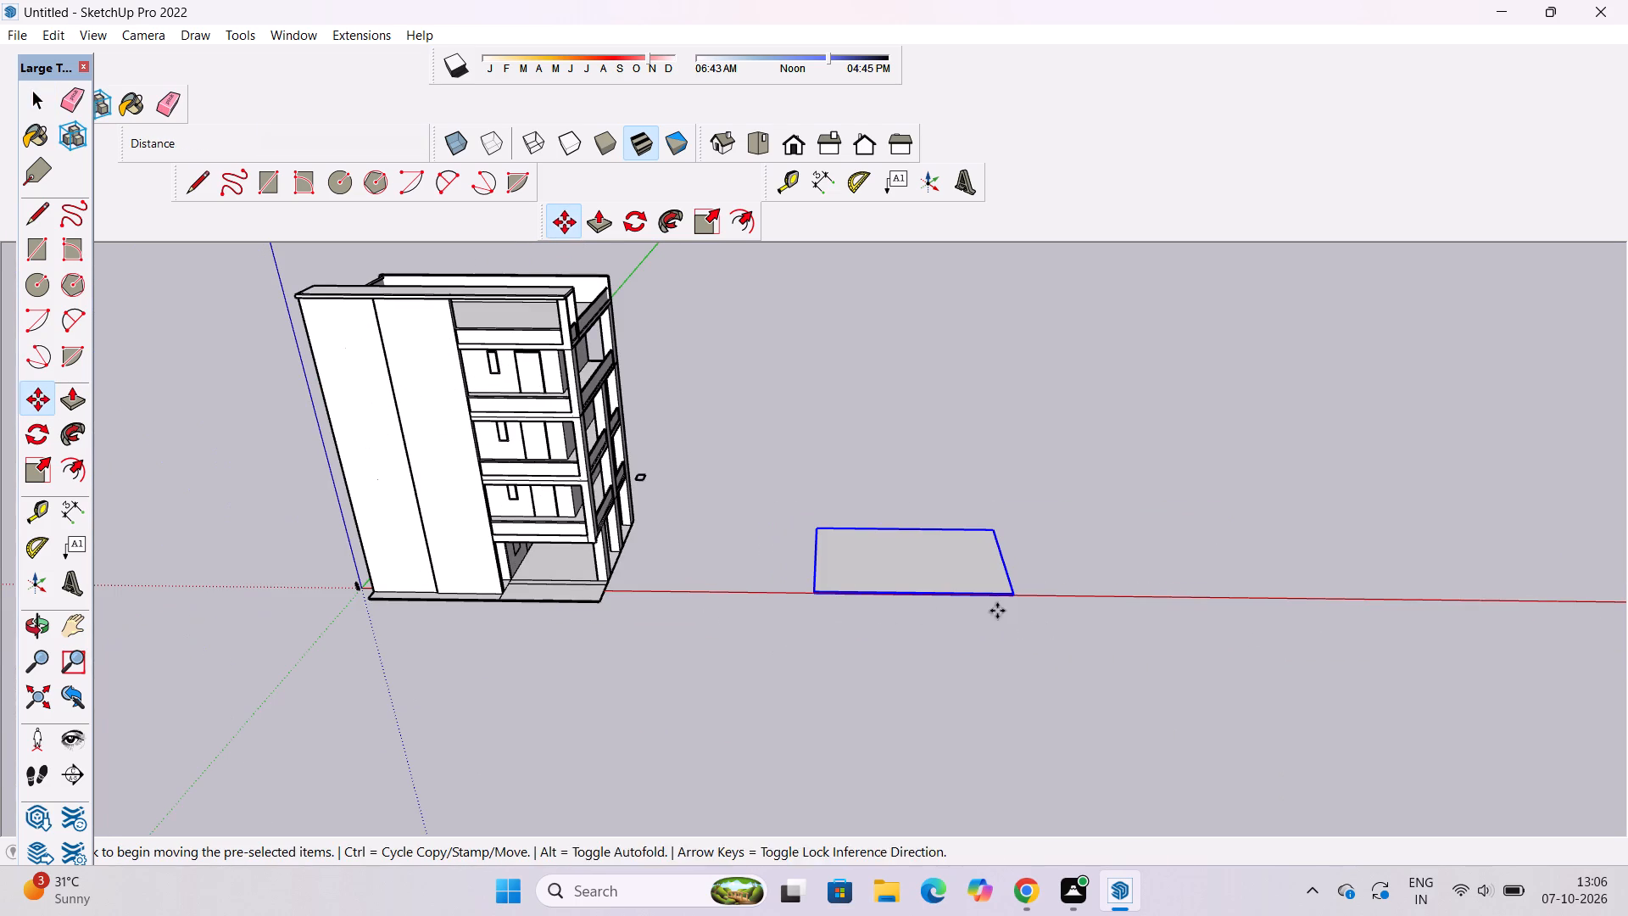
pyautogui.click(1012, 594)
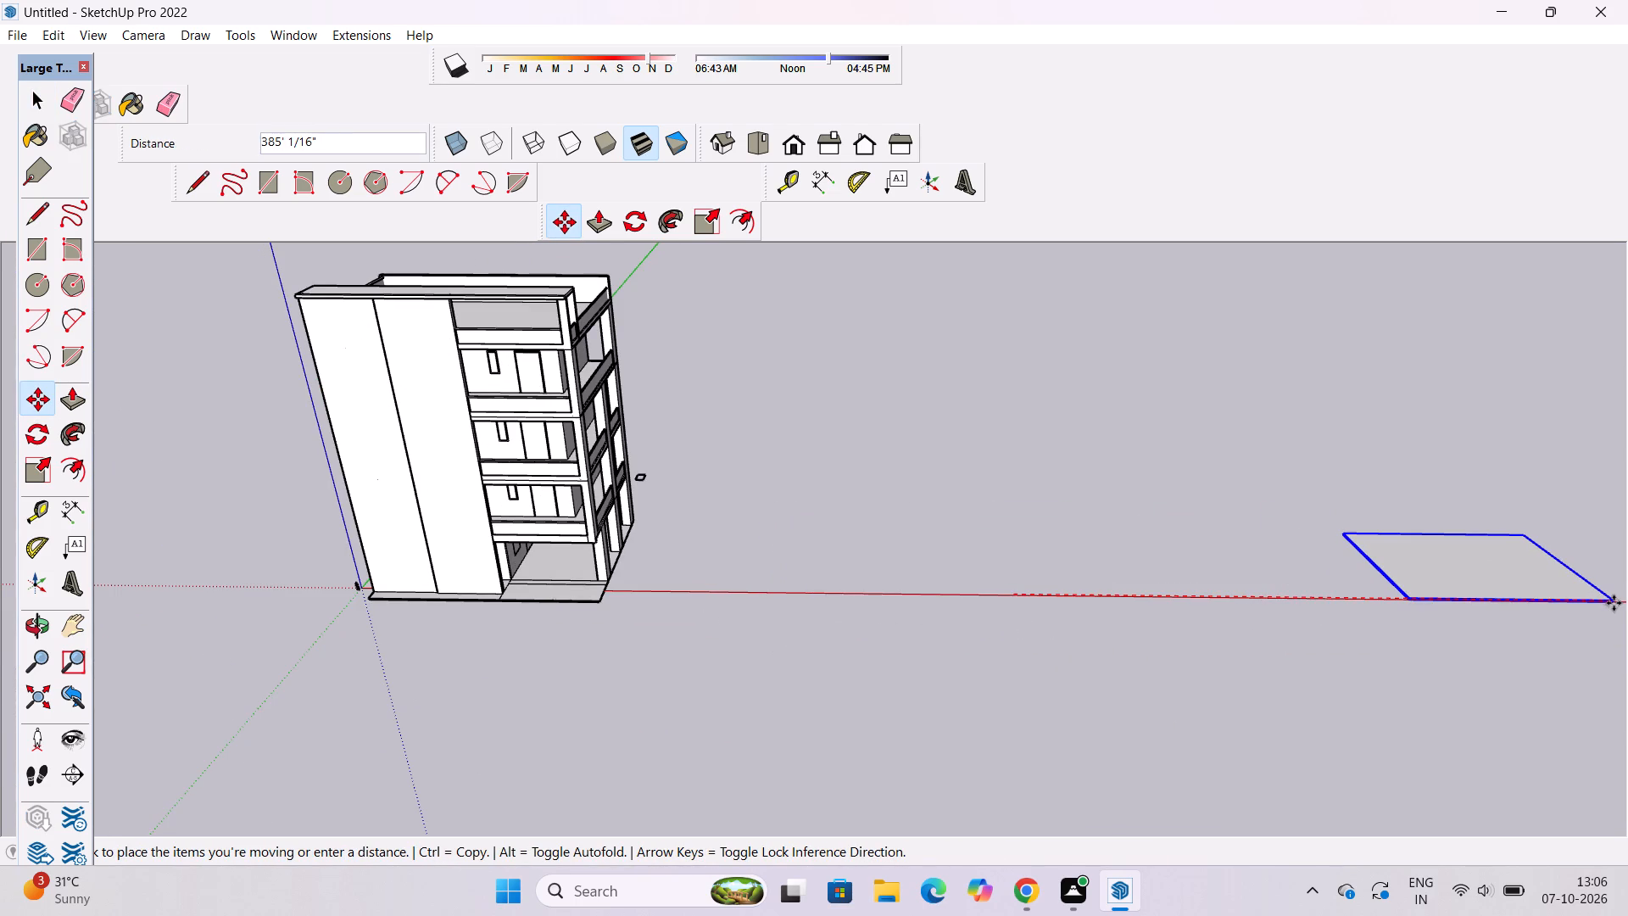
pyautogui.click(1614, 603)
pyautogui.press('space')
pyautogui.click(1475, 687)
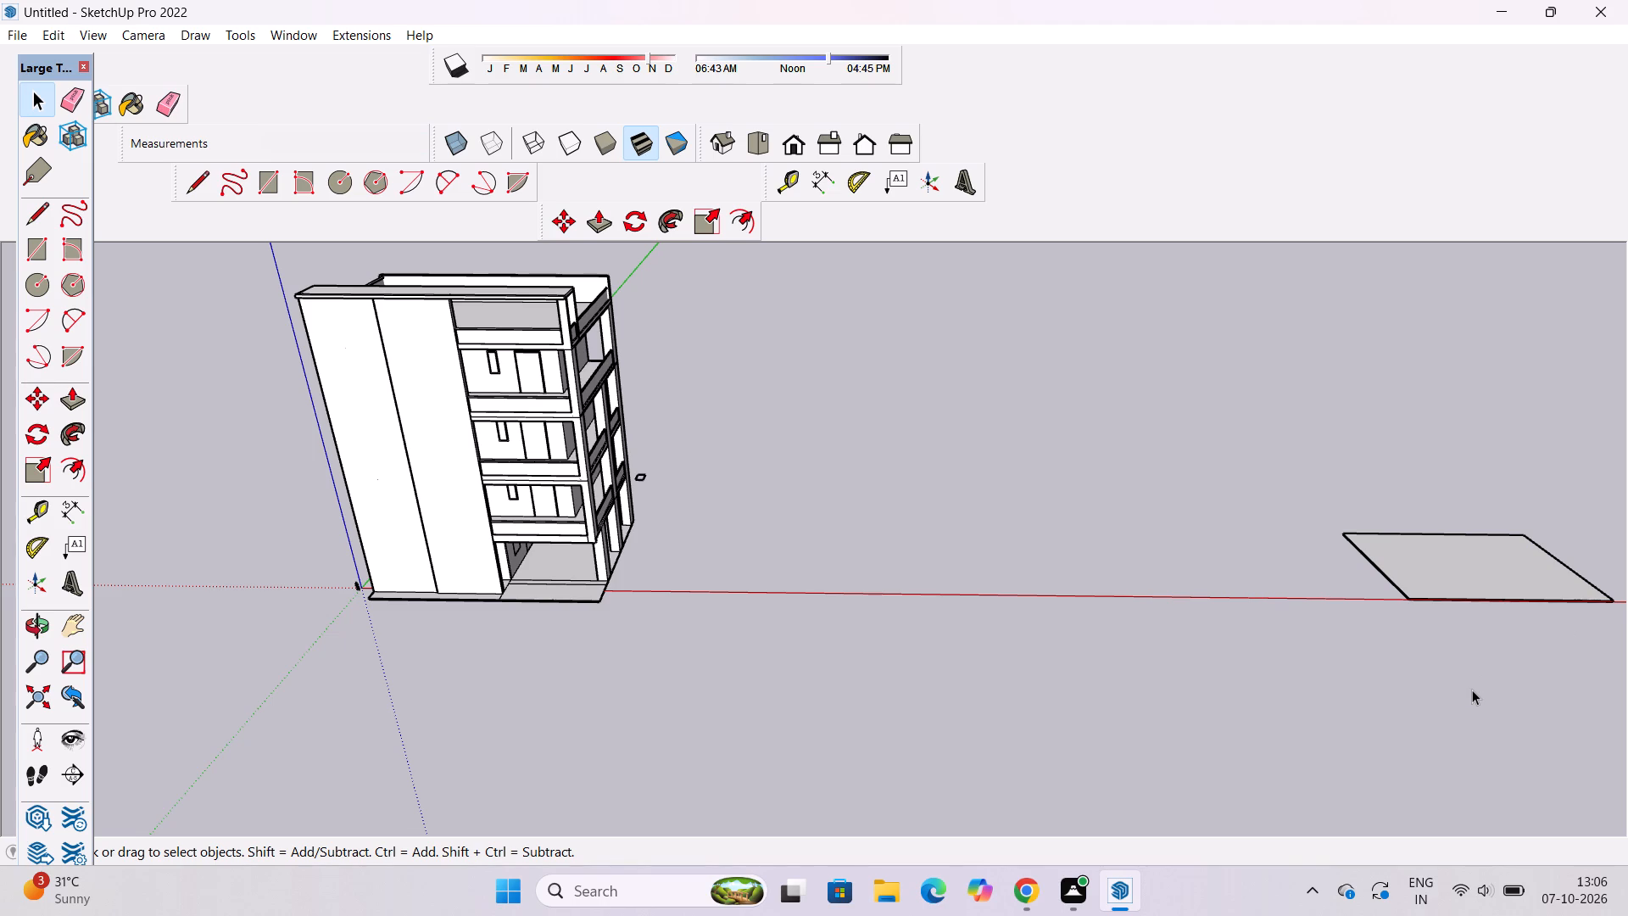
# Delete the small stray rectangle floating beside the building's open column side.
pyautogui.scroll(-1, 1469, 739)
pyautogui.scroll(-3, 1128, 583)
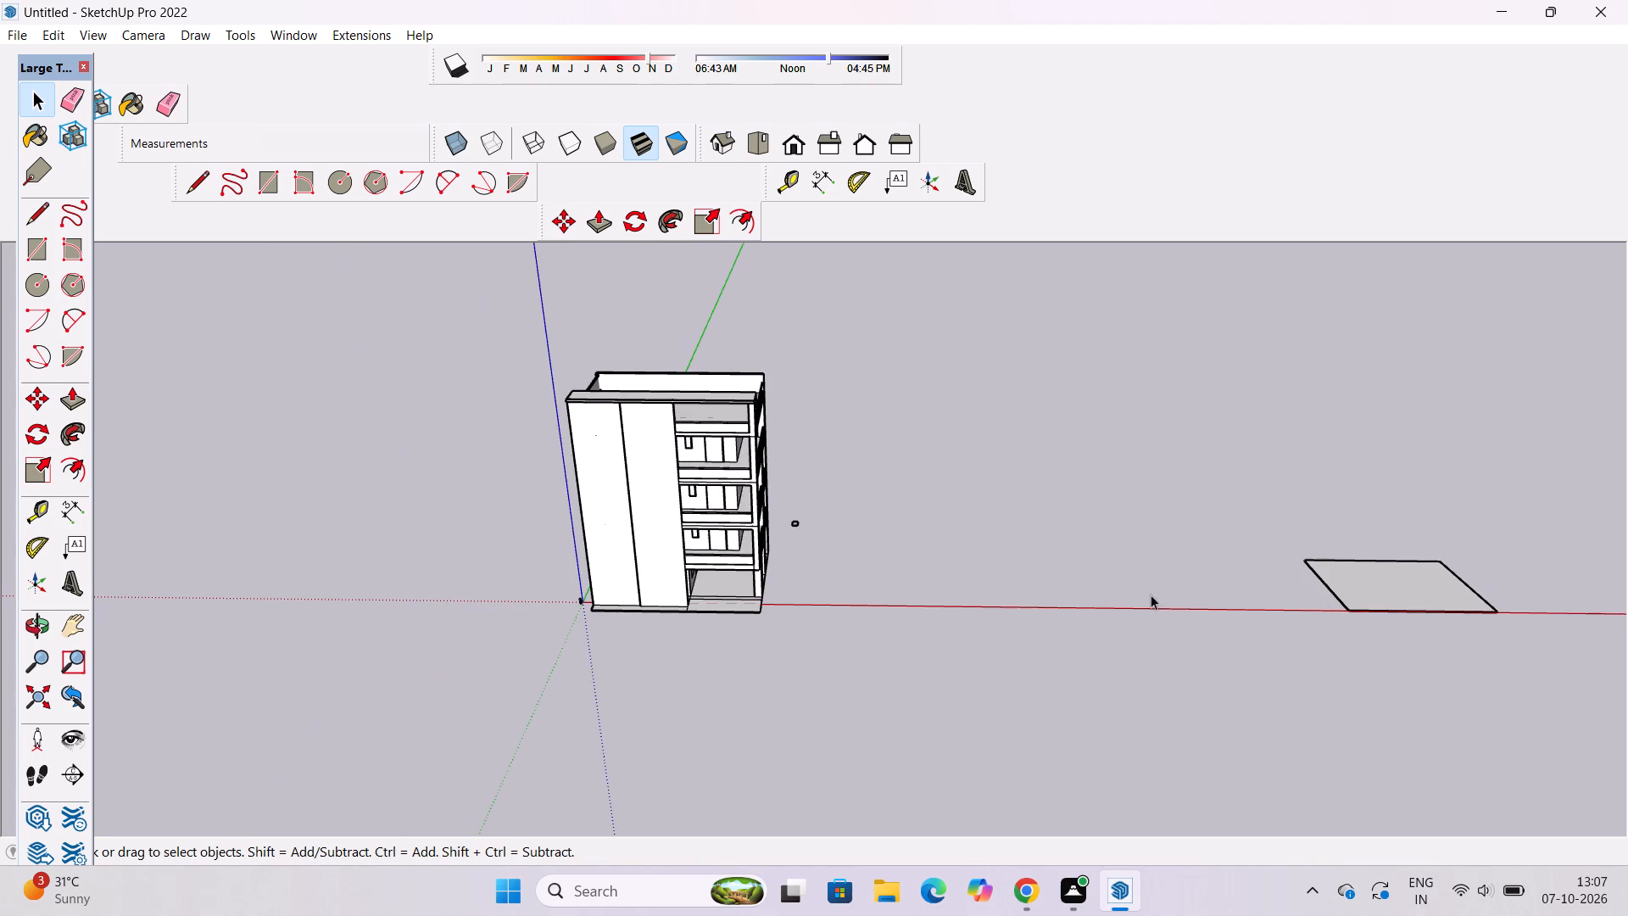
pyautogui.scroll(4, 945, 525)
pyautogui.scroll(2, 769, 519)
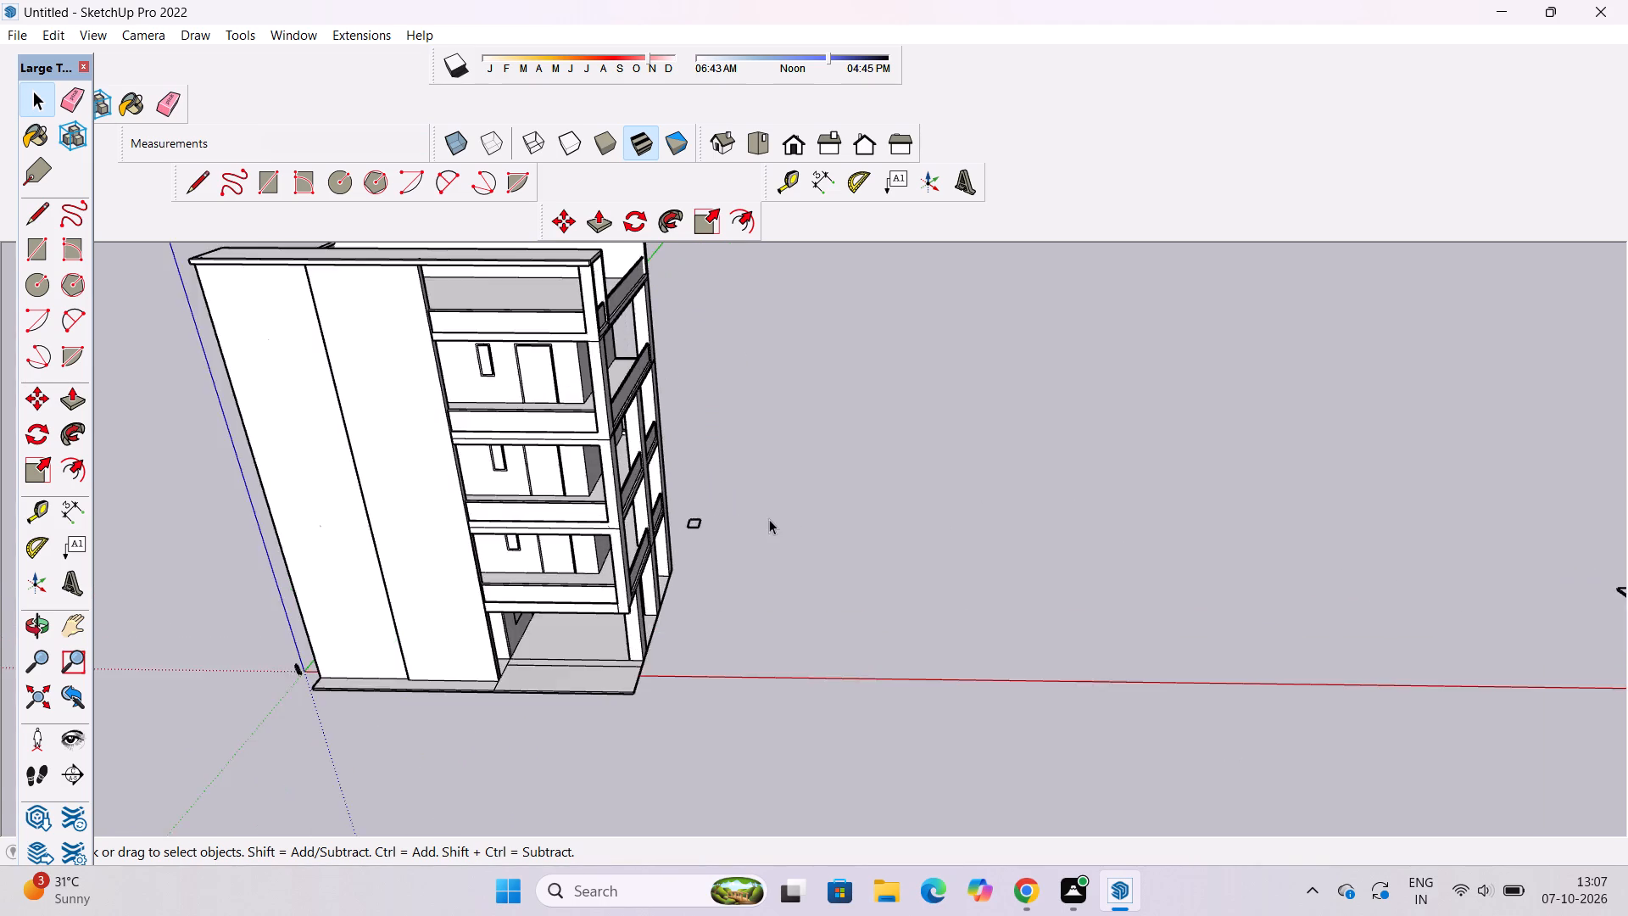
pyautogui.scroll(5, 769, 519)
pyautogui.moveTo(722, 478); pyautogui.dragTo(655, 581)
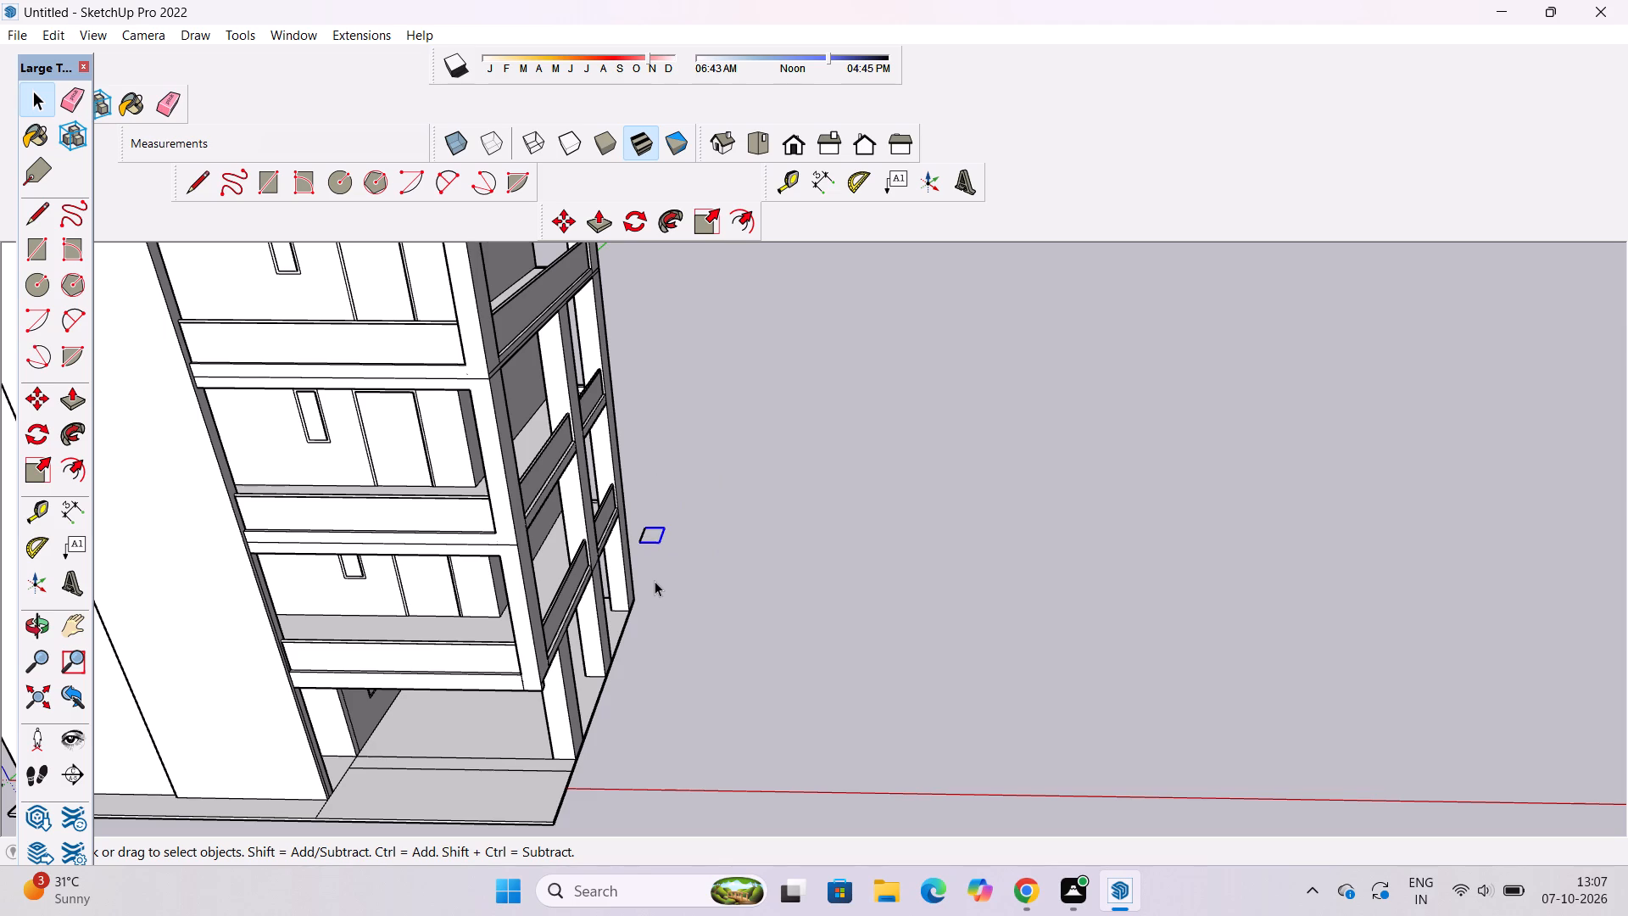
pyautogui.press('Delete')
pyautogui.moveTo(669, 497); pyautogui.dragTo(645, 557)
pyautogui.scroll(10, 652, 508)
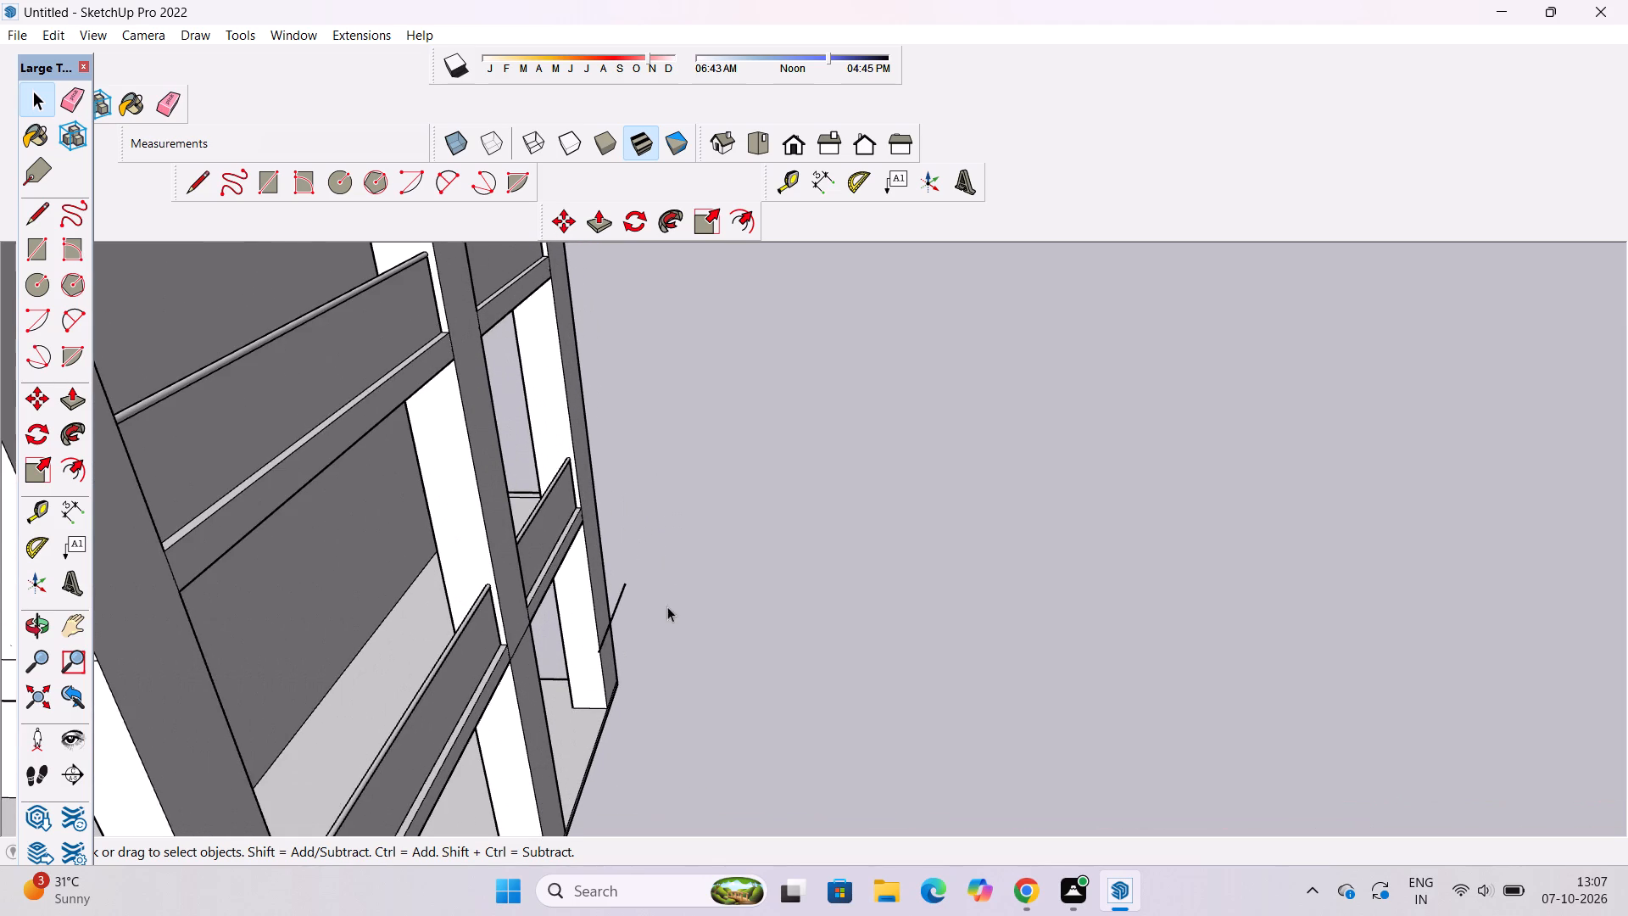
pyautogui.scroll(-5, 655, 632)
pyautogui.click(638, 622)
pyautogui.press('Delete')
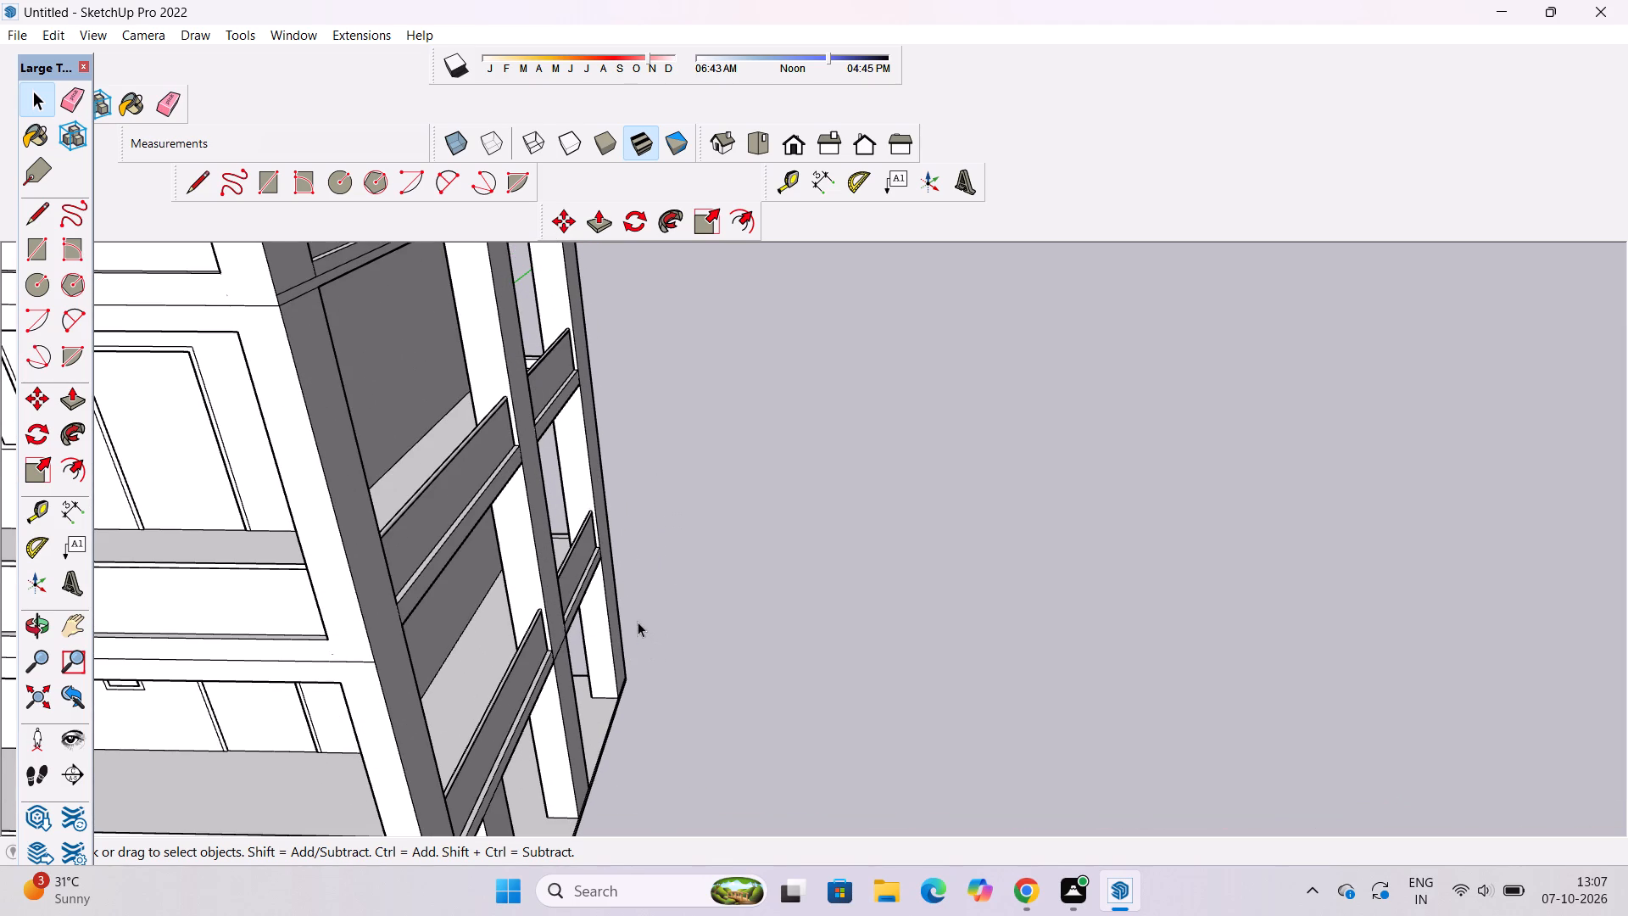
# Select the whole connected building and move it away from the origin toward the large ground rectangle.
pyautogui.scroll(-15, 783, 552)
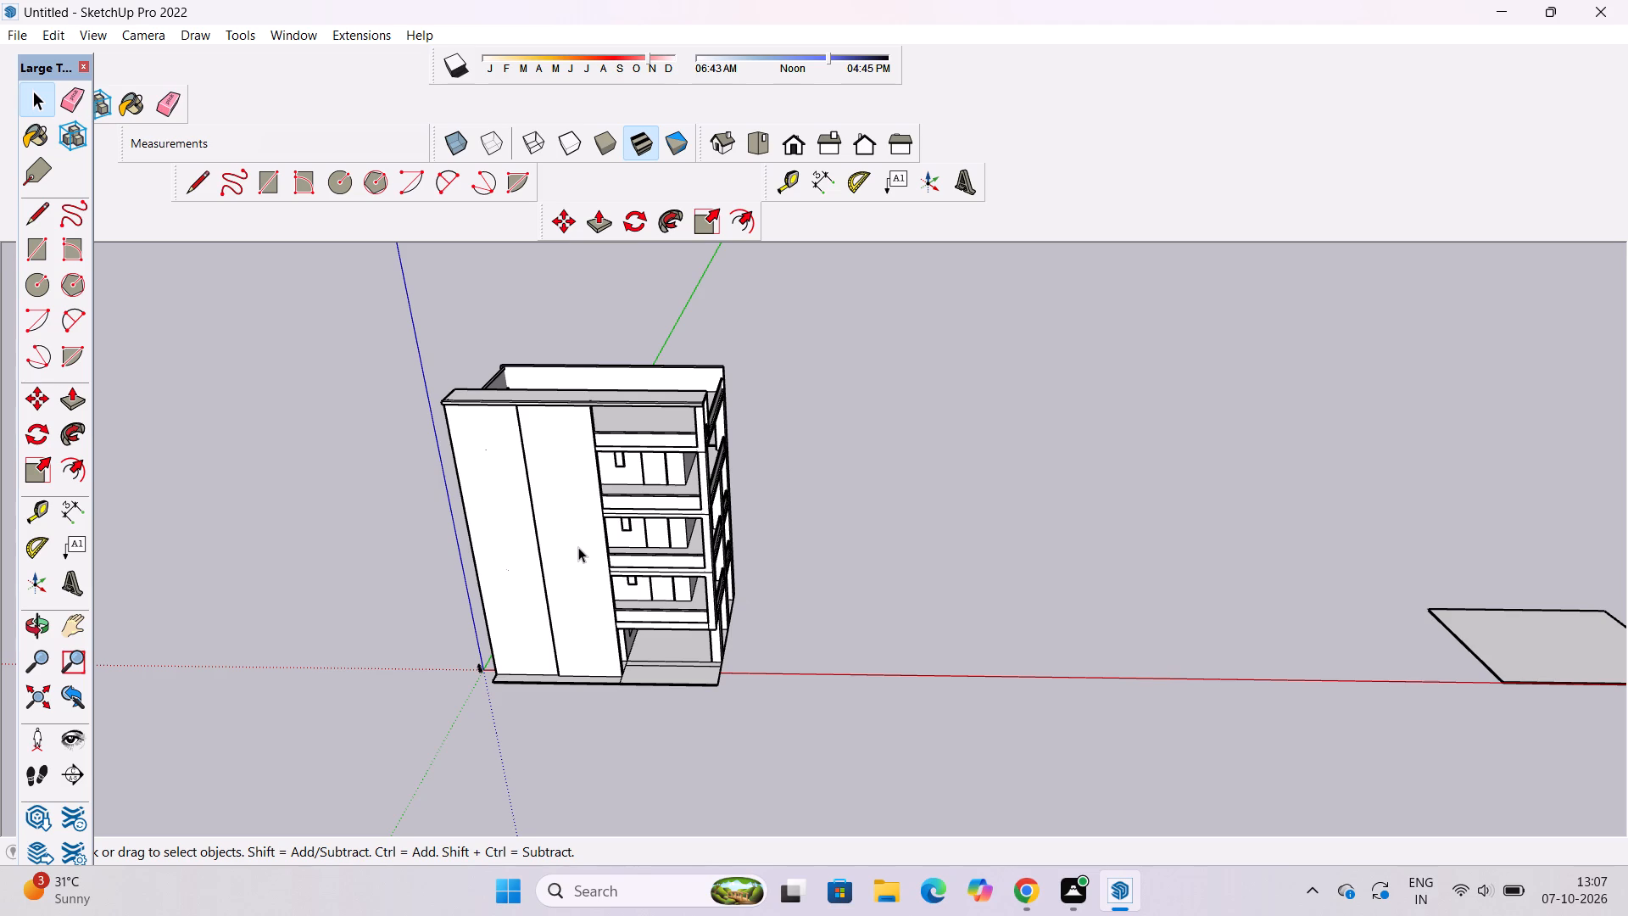
pyautogui.tripleClick(577, 549)
pyautogui.click(577, 549)
pyautogui.press('m')
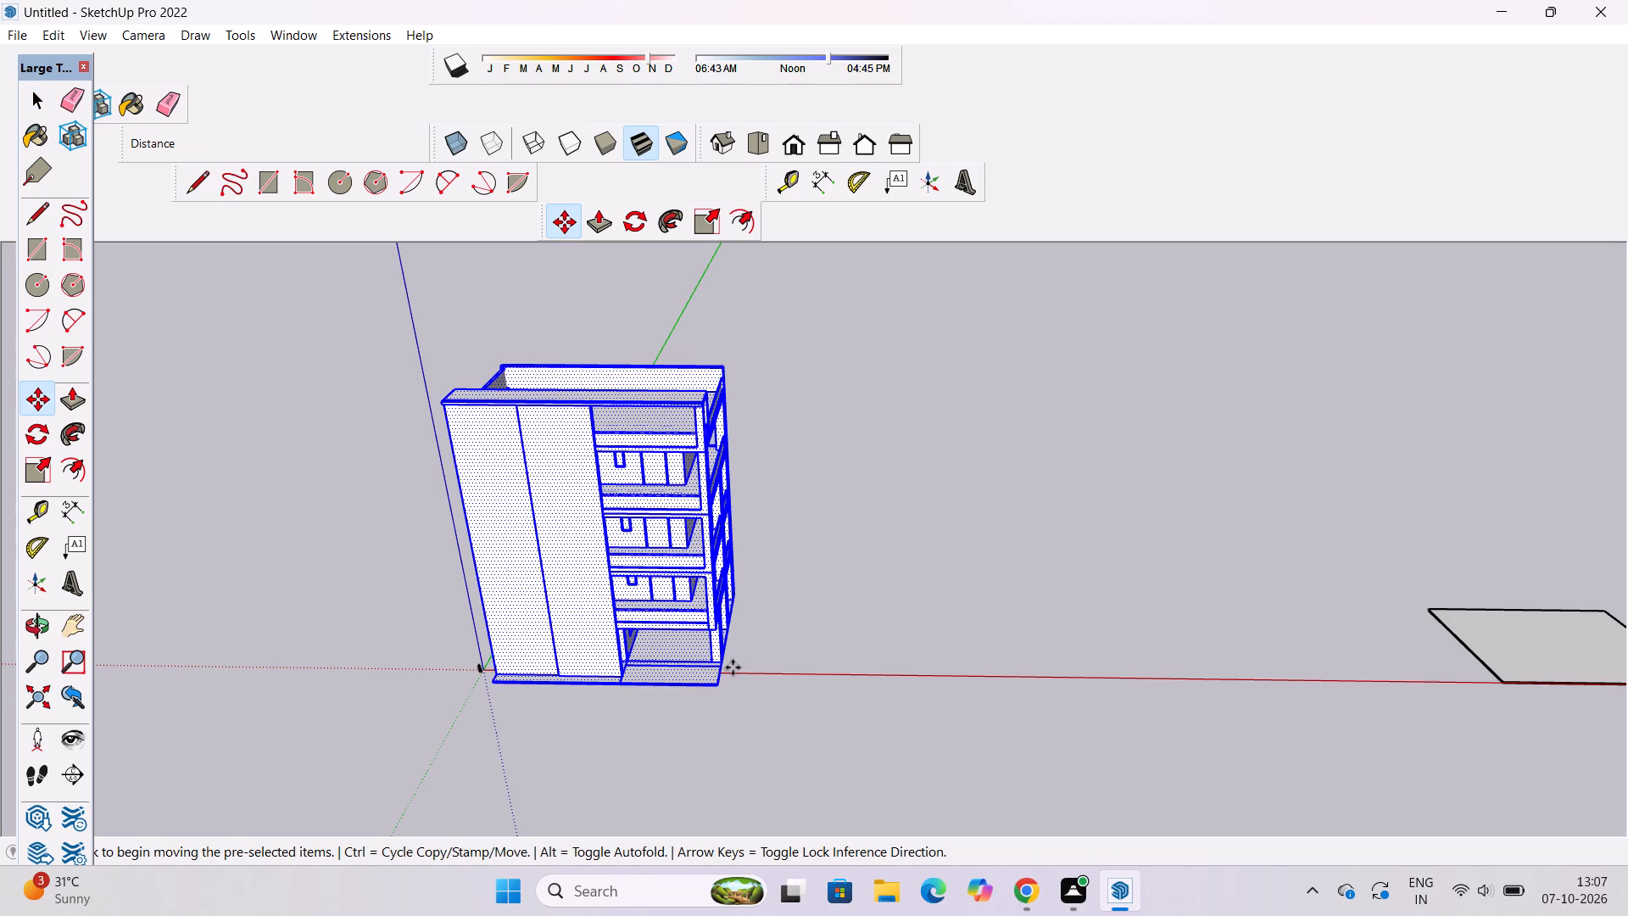
pyautogui.click(712, 685)
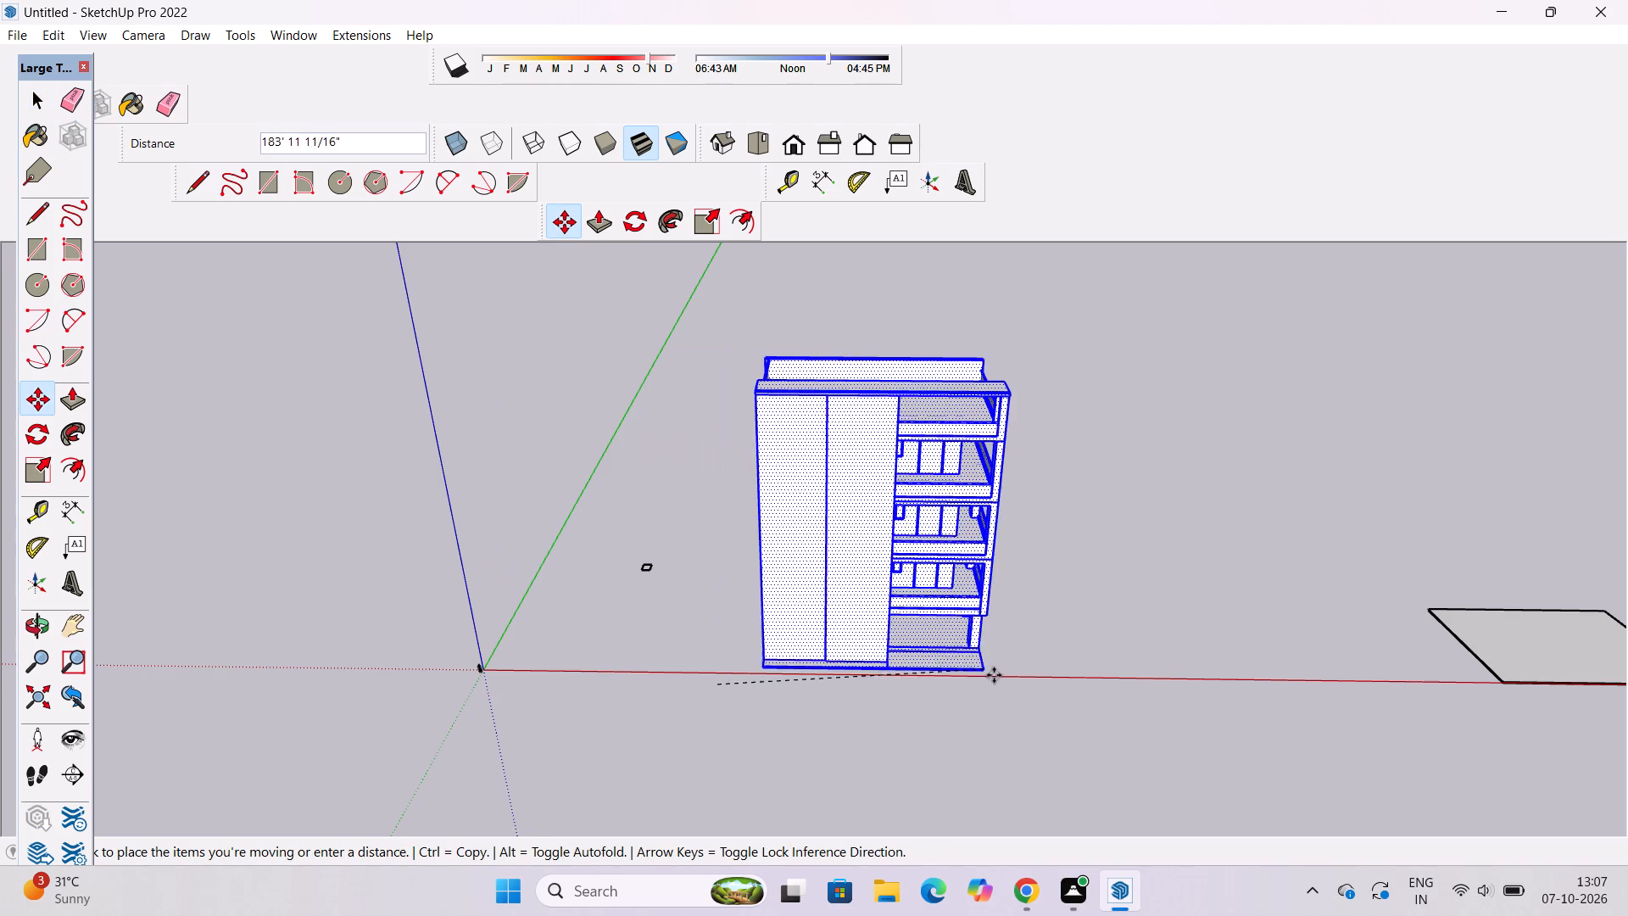
pyautogui.click(1041, 677)
pyautogui.press('space')
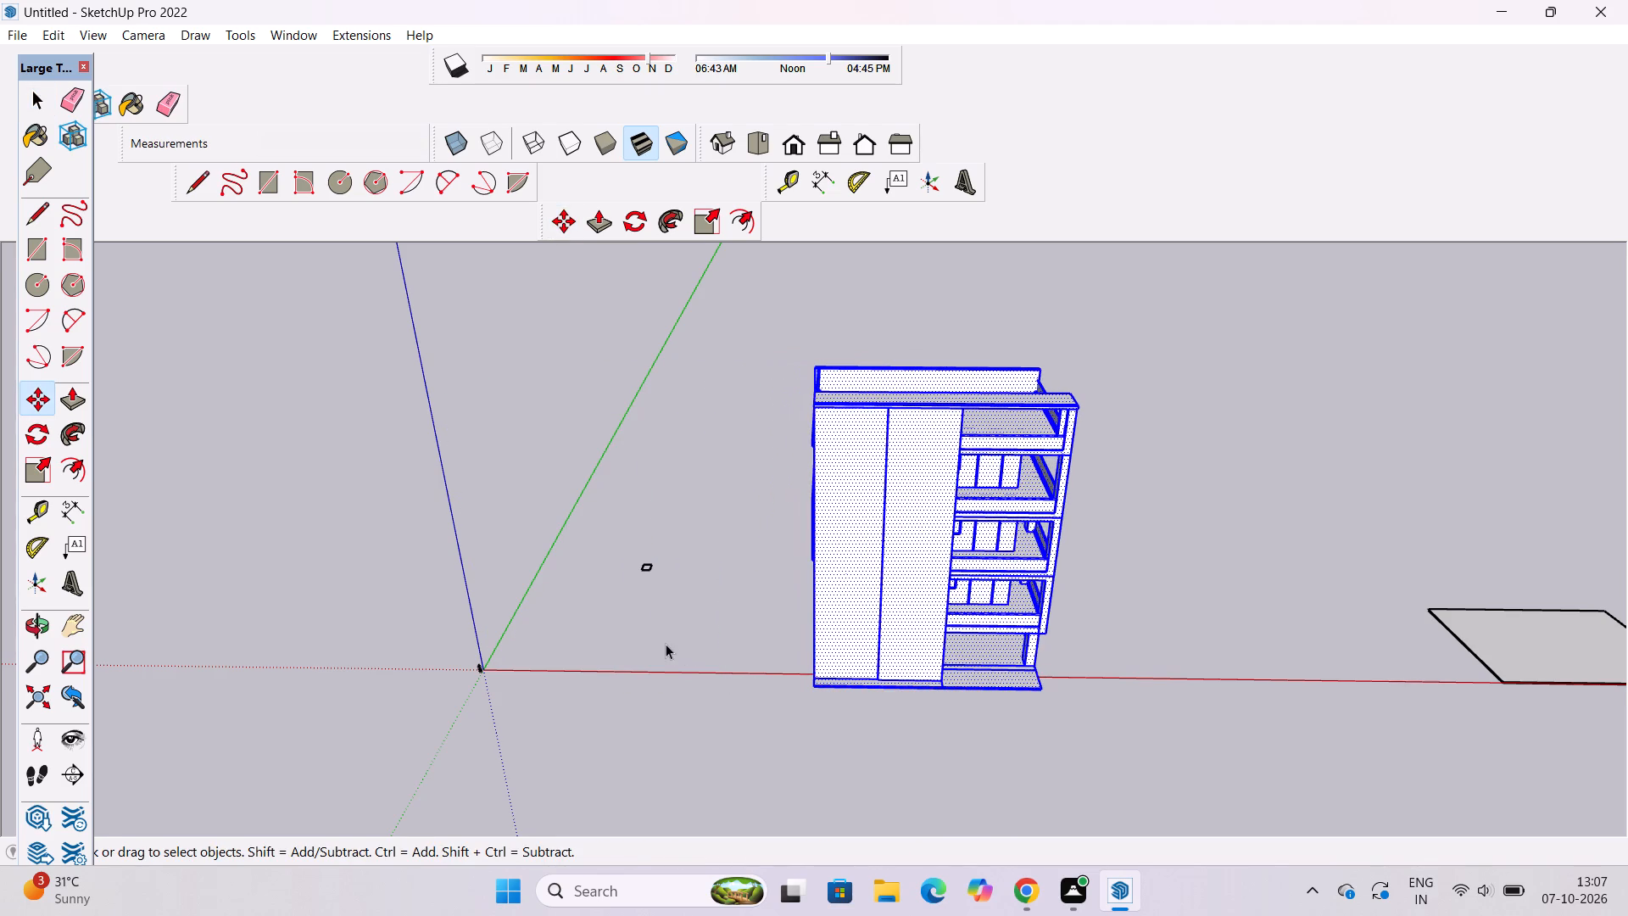
# Clear the selection on the moved building.
pyautogui.scroll(-5, 663, 639)
pyautogui.press('o')
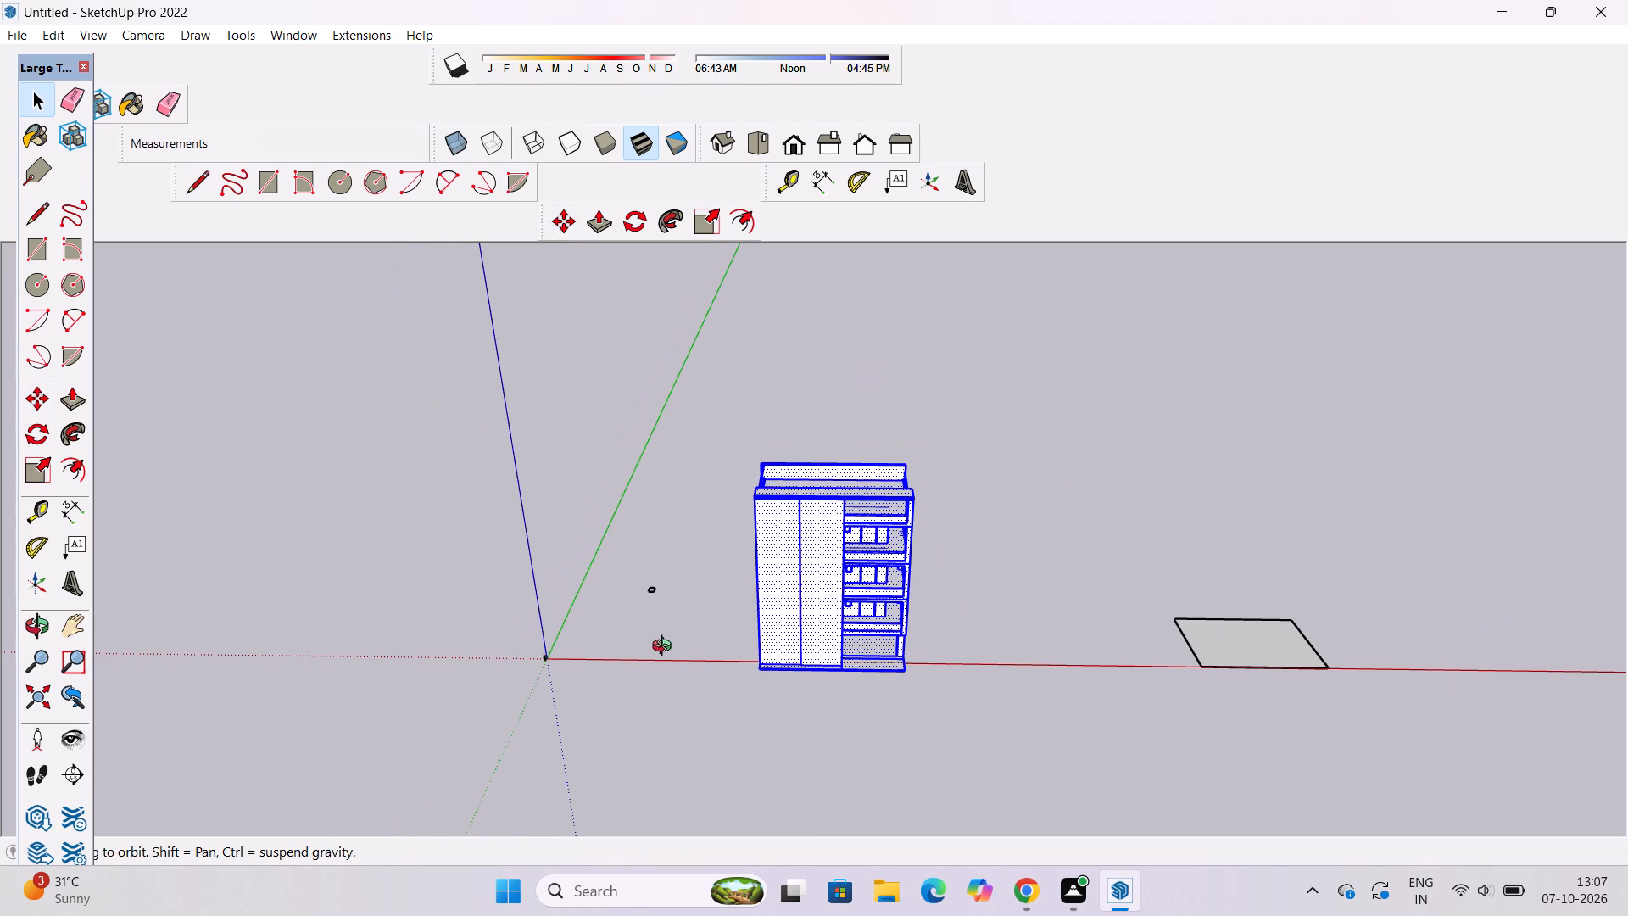
pyautogui.keyDown('shift'); pyautogui.moveTo(700, 632); pyautogui.dragTo(582, 632); pyautogui.keyUp('shift')
pyautogui.keyDown('shift'); pyautogui.moveTo(585, 638); pyautogui.dragTo(659, 663); pyautogui.keyUp('shift')
pyautogui.click(860, 600)
pyautogui.press('space')
pyautogui.doubleClick(860, 600)
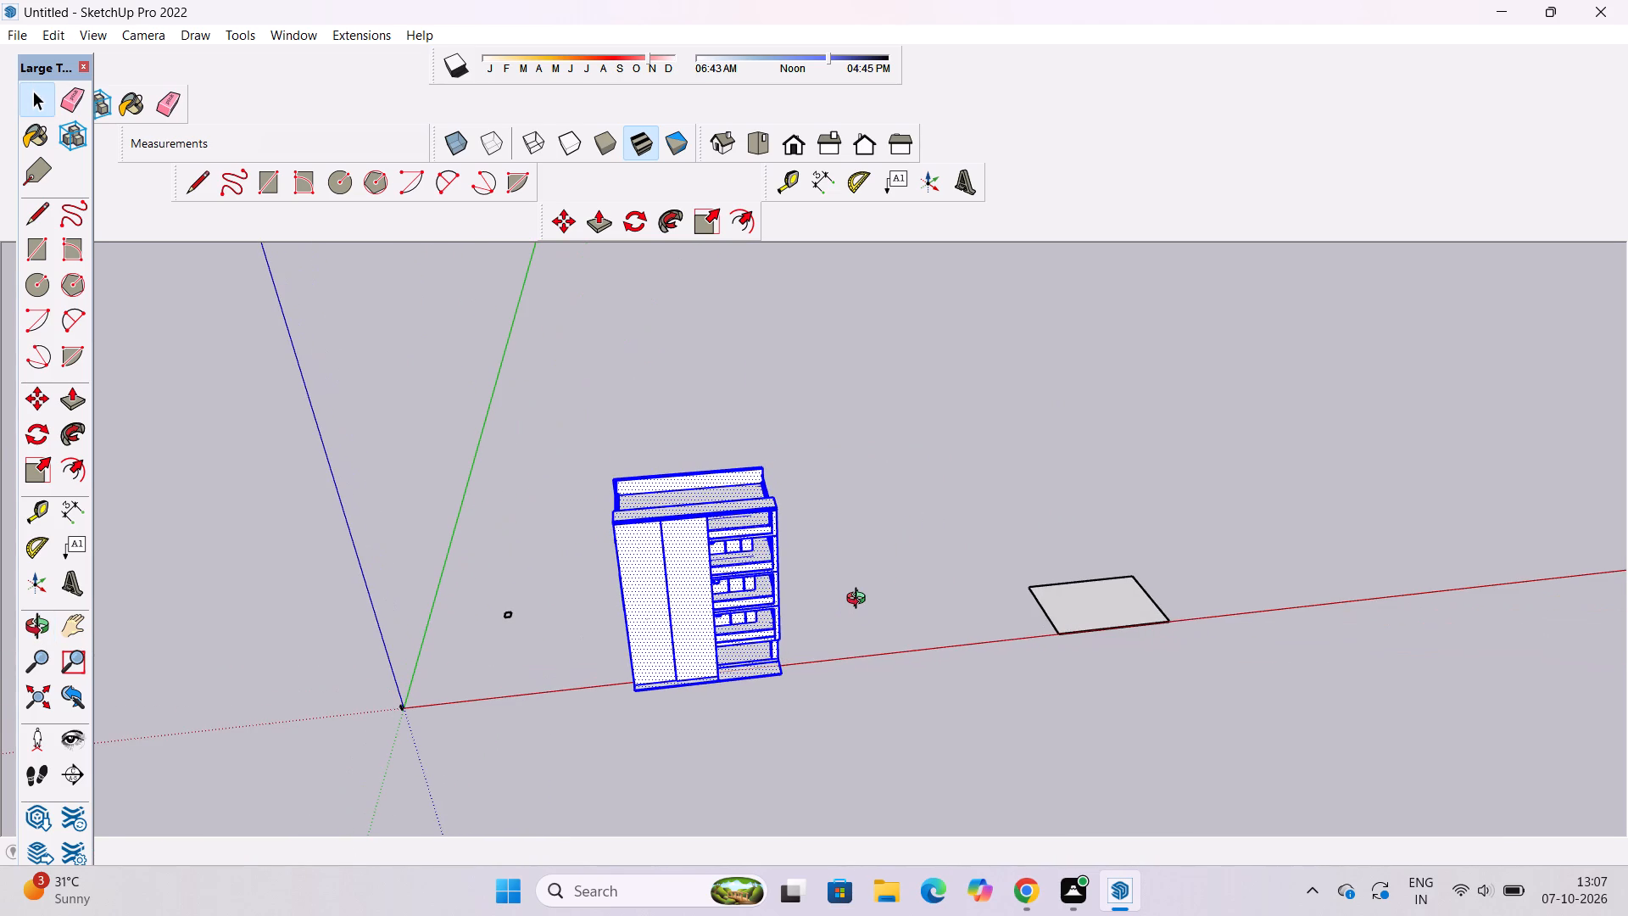
pyautogui.press('space')
pyautogui.press('space')
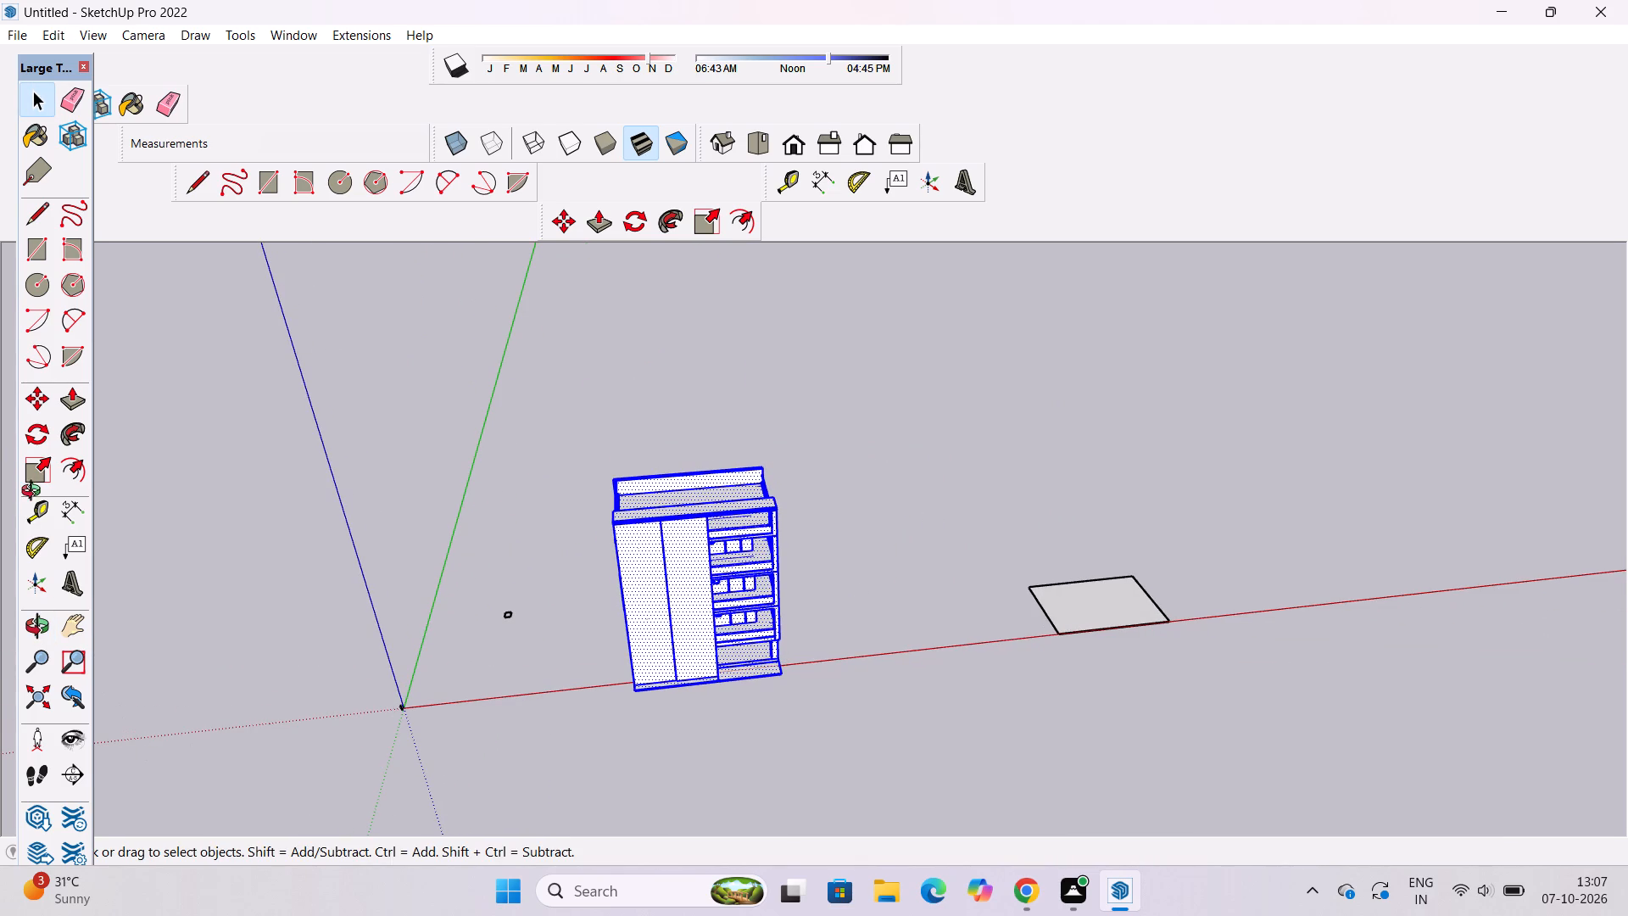
pyautogui.moveTo(750, 684); pyautogui.dragTo(670, 522)
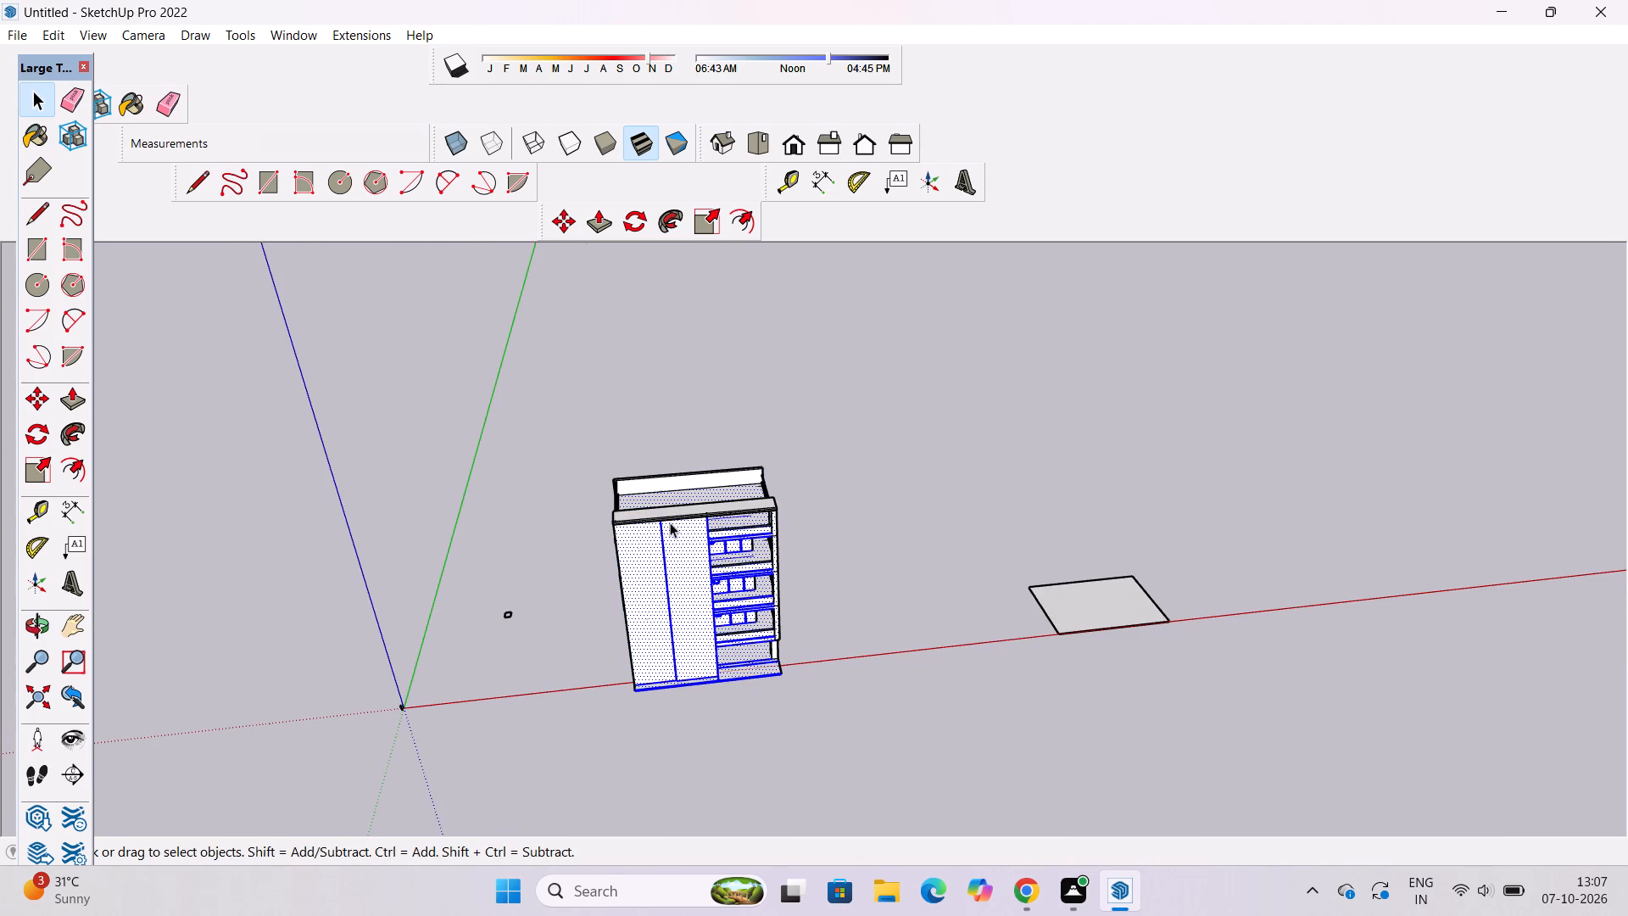
pyautogui.press('space')
pyautogui.doubleClick(907, 572)
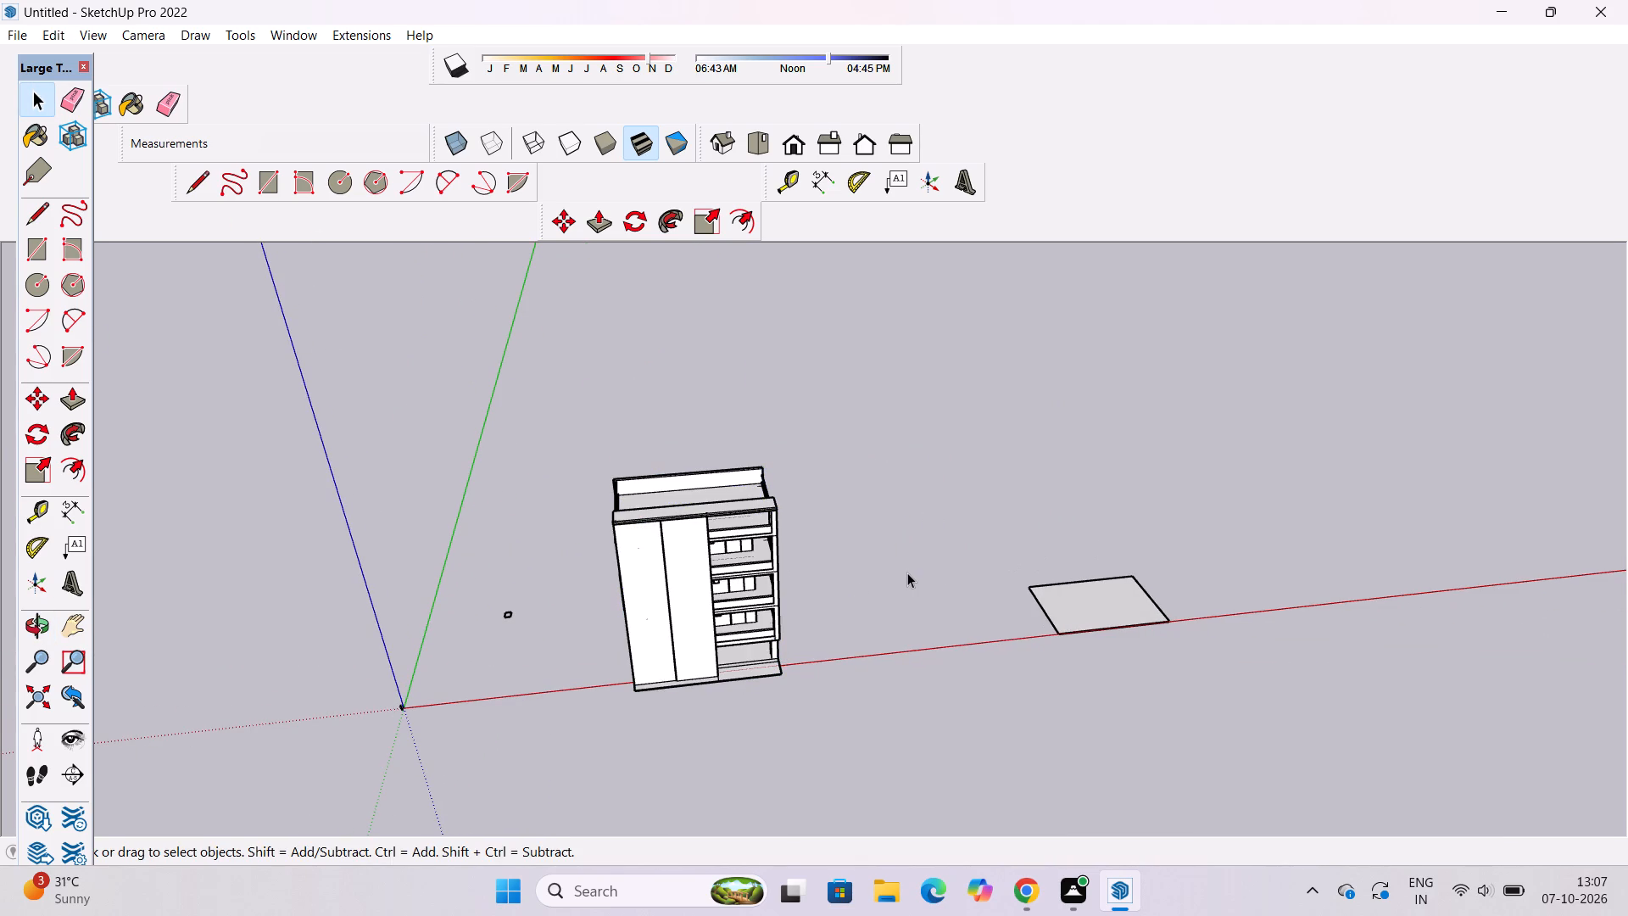
# Erase the small leftover rectangle standing between the origin and the moved building.
pyautogui.press('o')
pyautogui.keyDown('shift'); pyautogui.moveTo(717, 702); pyautogui.dragTo(705, 599); pyautogui.keyUp('shift')
pyautogui.keyDown('shift'); pyautogui.moveTo(682, 584); pyautogui.dragTo(773, 712); pyautogui.keyUp('shift')
pyautogui.moveTo(772, 713); pyautogui.dragTo(1056, 670)
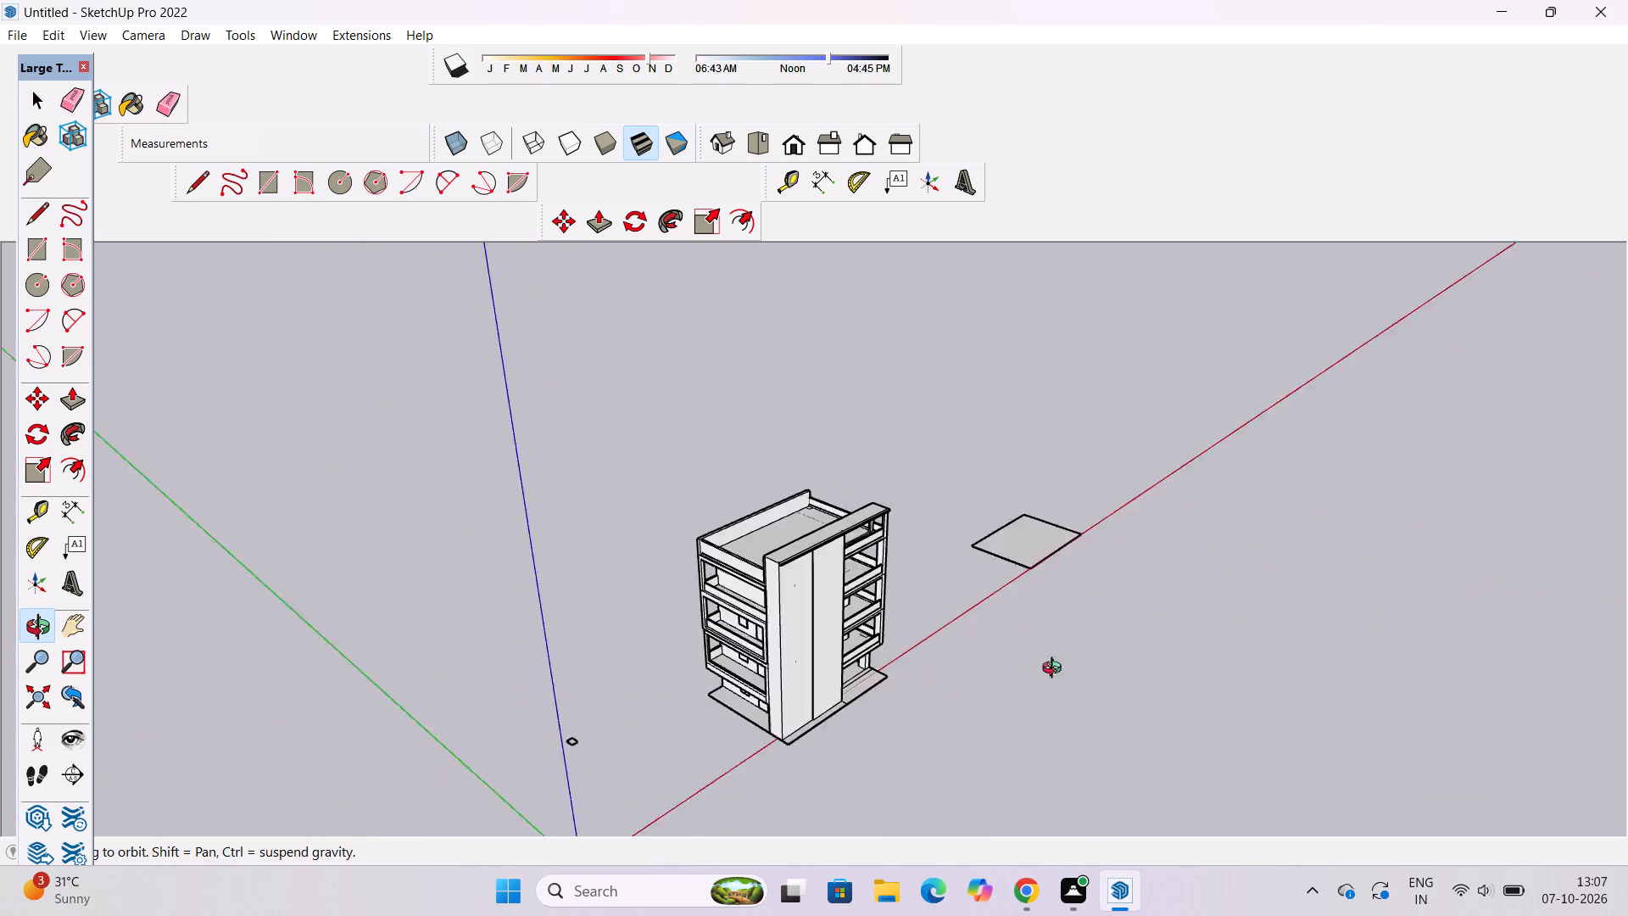
pyautogui.moveTo(1056, 670); pyautogui.dragTo(1082, 651)
pyautogui.scroll(8, 767, 670)
pyautogui.keyDown('shift'); pyautogui.moveTo(764, 670); pyautogui.dragTo(744, 488); pyautogui.keyUp('shift')
pyautogui.keyDown('shift'); pyautogui.moveTo(722, 643); pyautogui.dragTo(660, 665); pyautogui.keyUp('shift')
pyautogui.keyDown('shift'); pyautogui.moveTo(635, 665); pyautogui.dragTo(801, 548); pyautogui.keyUp('shift')
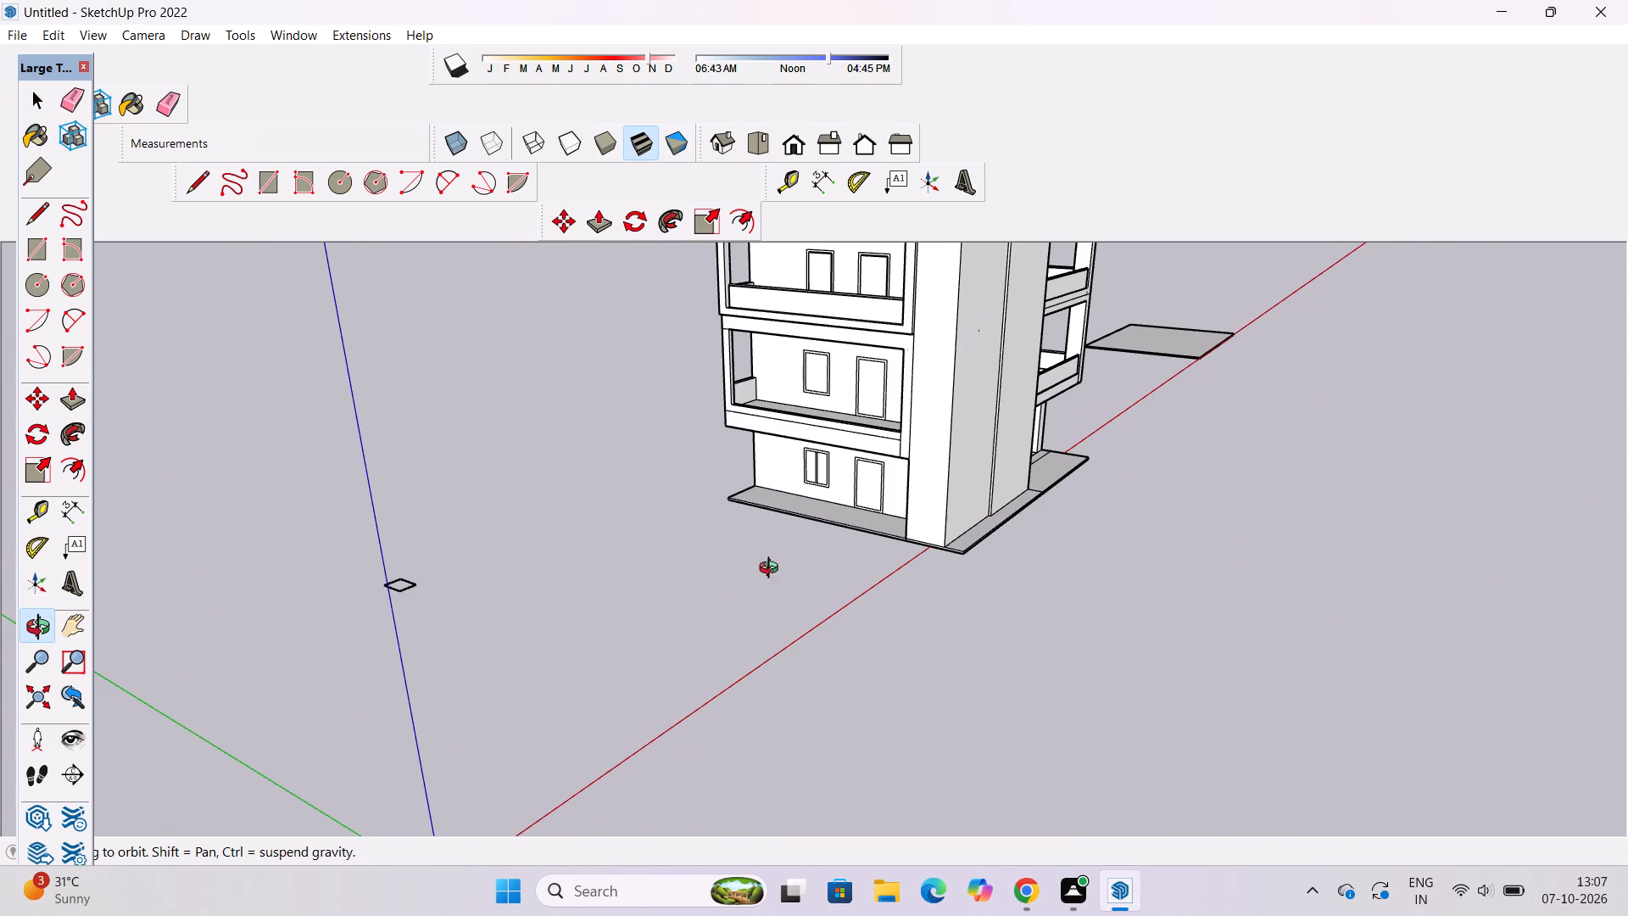
pyautogui.press('e')
pyautogui.moveTo(462, 531); pyautogui.dragTo(403, 595)
pyautogui.moveTo(399, 562); pyautogui.dragTo(395, 578)
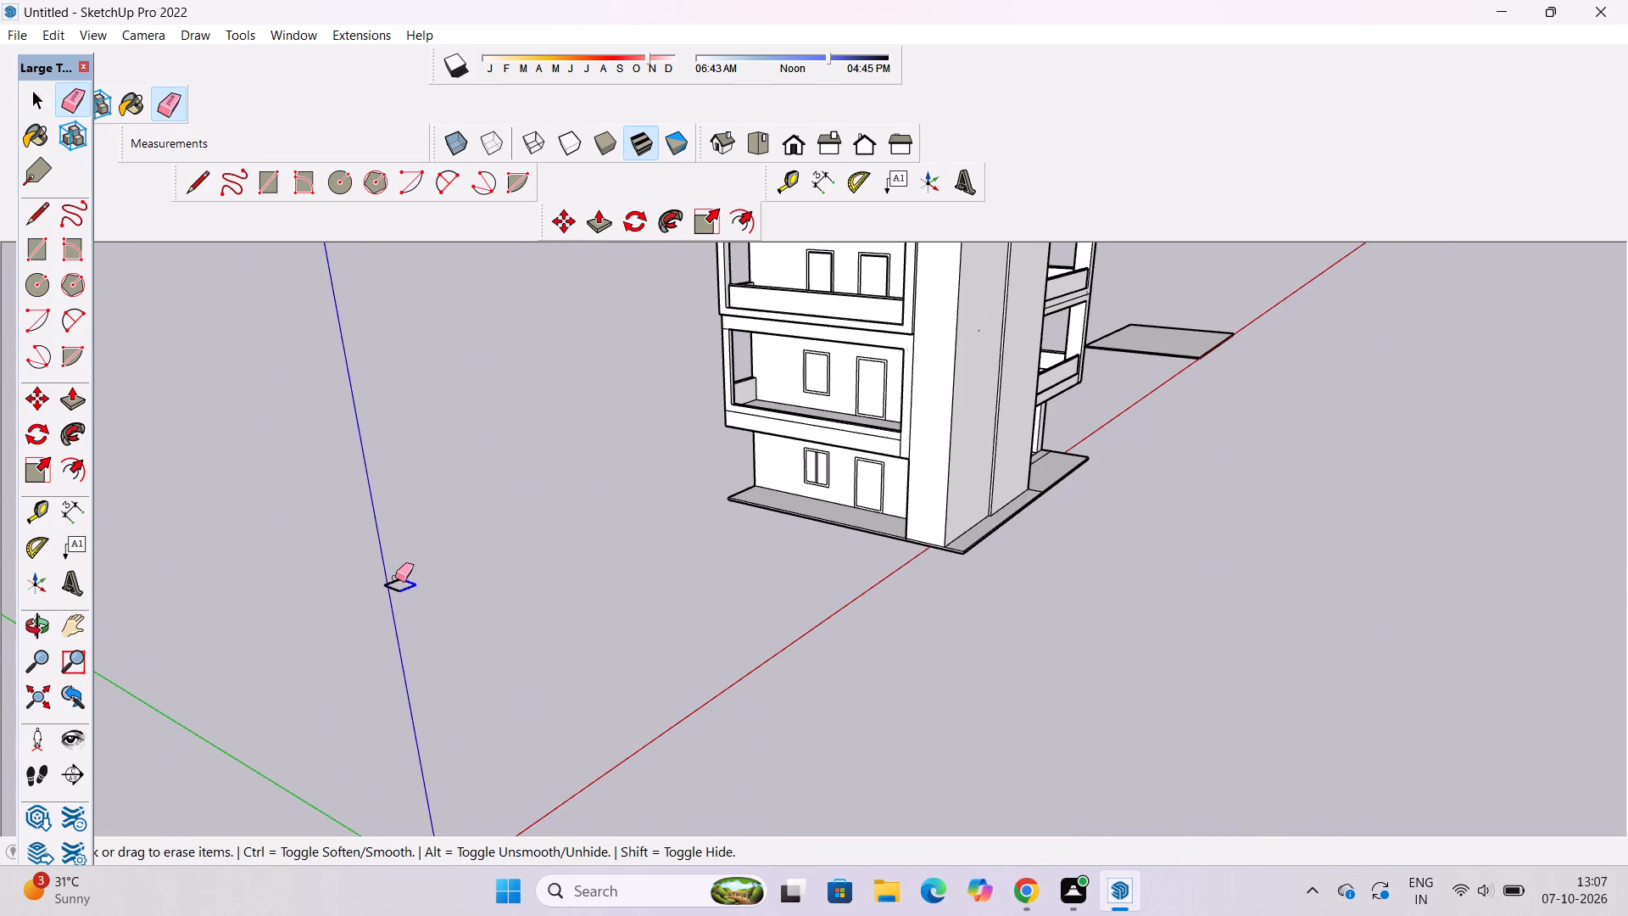
pyautogui.moveTo(395, 578); pyautogui.dragTo(396, 589)
pyautogui.press('space')
# Examine the relocated building's balcony sides, front wall and roof parapet from a distance.
pyautogui.write('o')
pyautogui.scroll(-5, 454, 581)
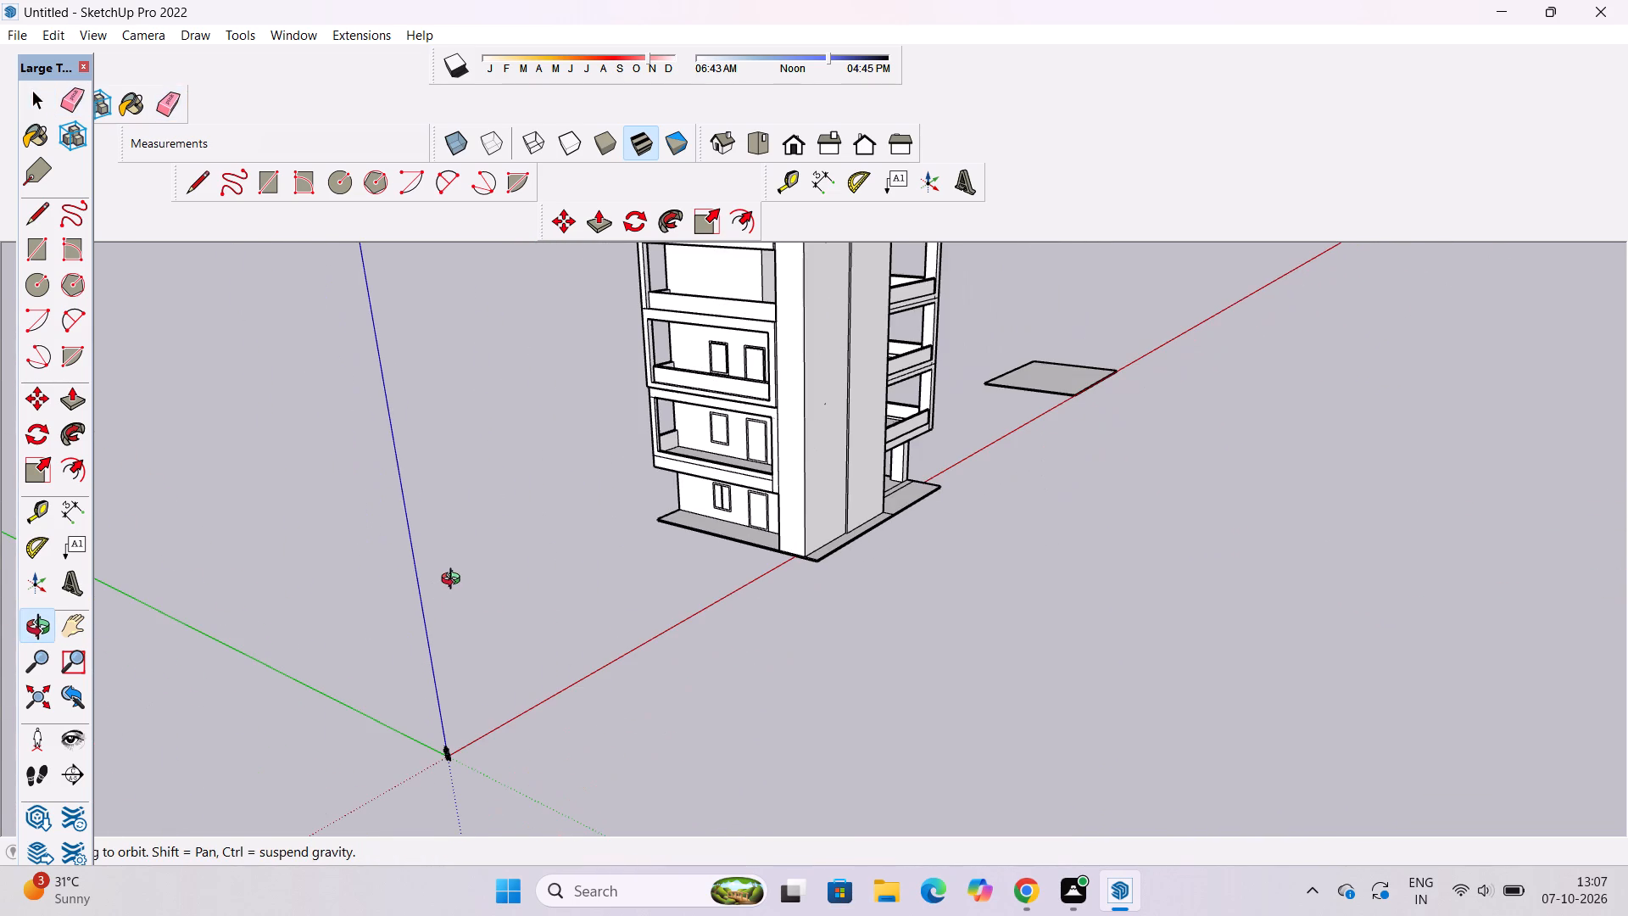
pyautogui.scroll(-4, 800, 427)
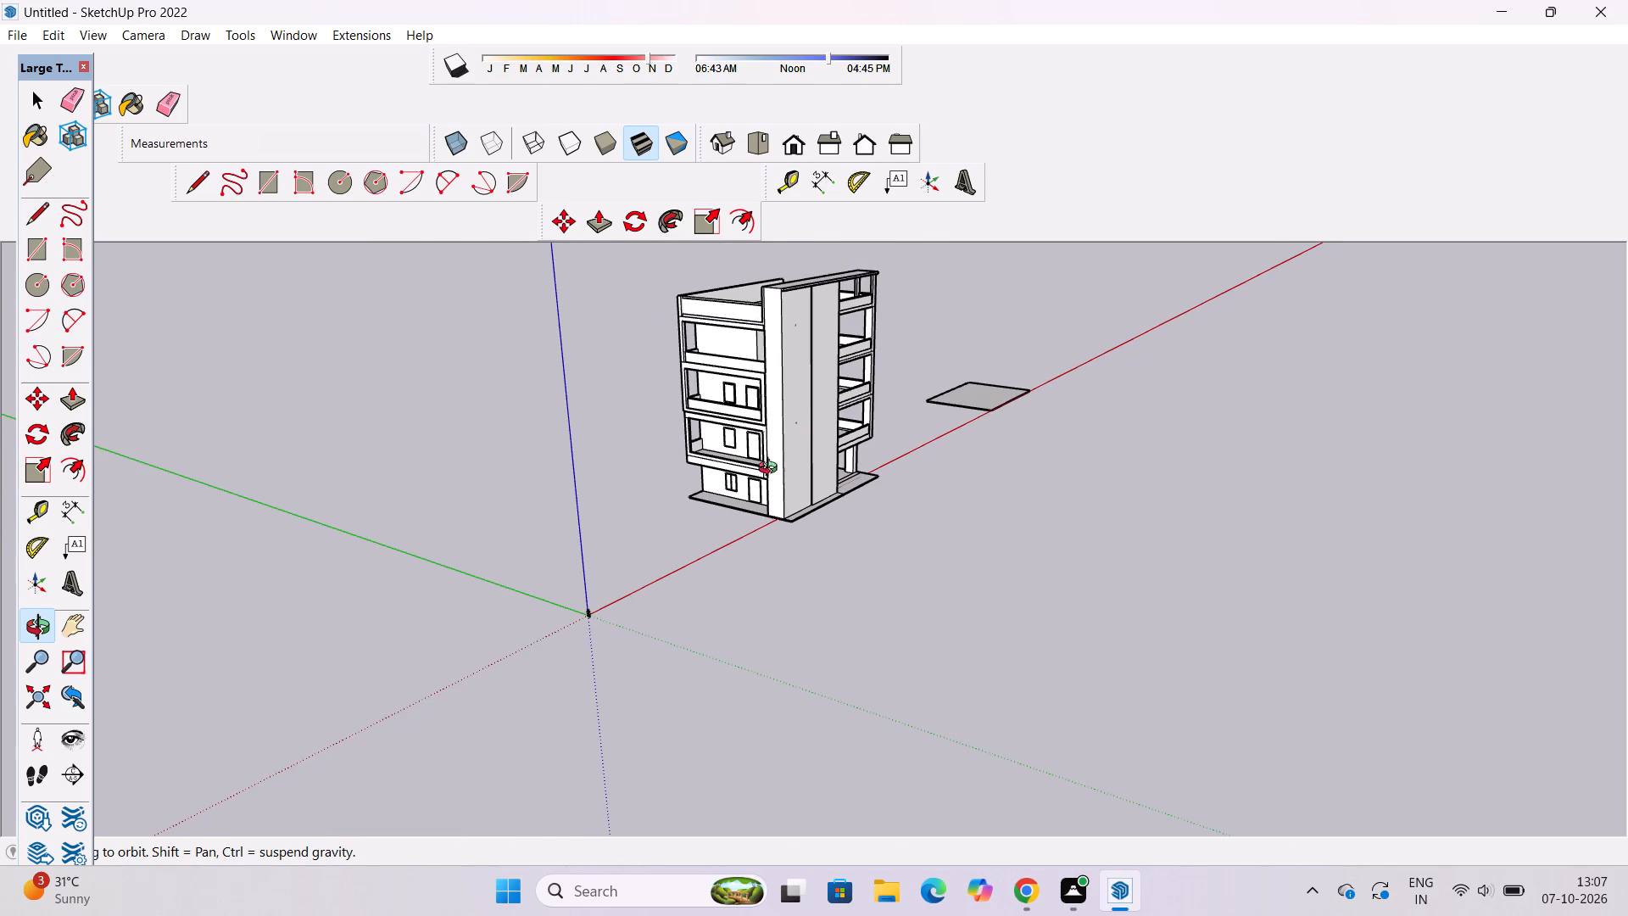
pyautogui.scroll(-3, 722, 523)
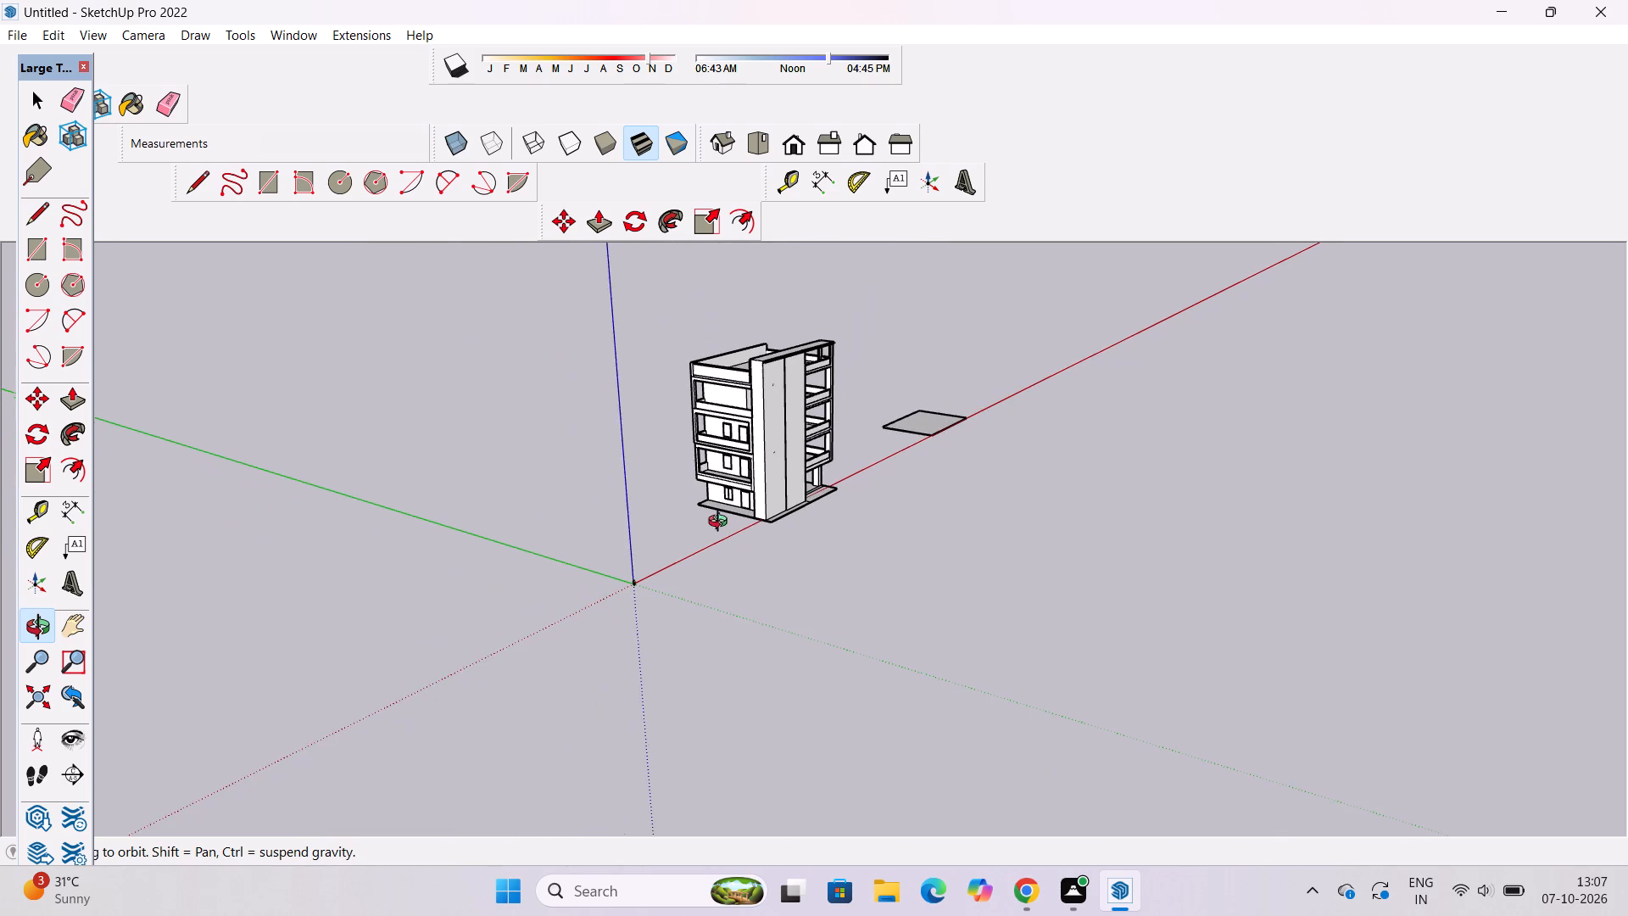
pyautogui.scroll(-1, 722, 523)
pyautogui.scroll(4, 812, 347)
pyautogui.keyDown('shift'); pyautogui.moveTo(827, 434); pyautogui.dragTo(801, 475); pyautogui.keyUp('shift')
pyautogui.moveTo(800, 483); pyautogui.dragTo(683, 525)
pyautogui.scroll(4, 830, 340)
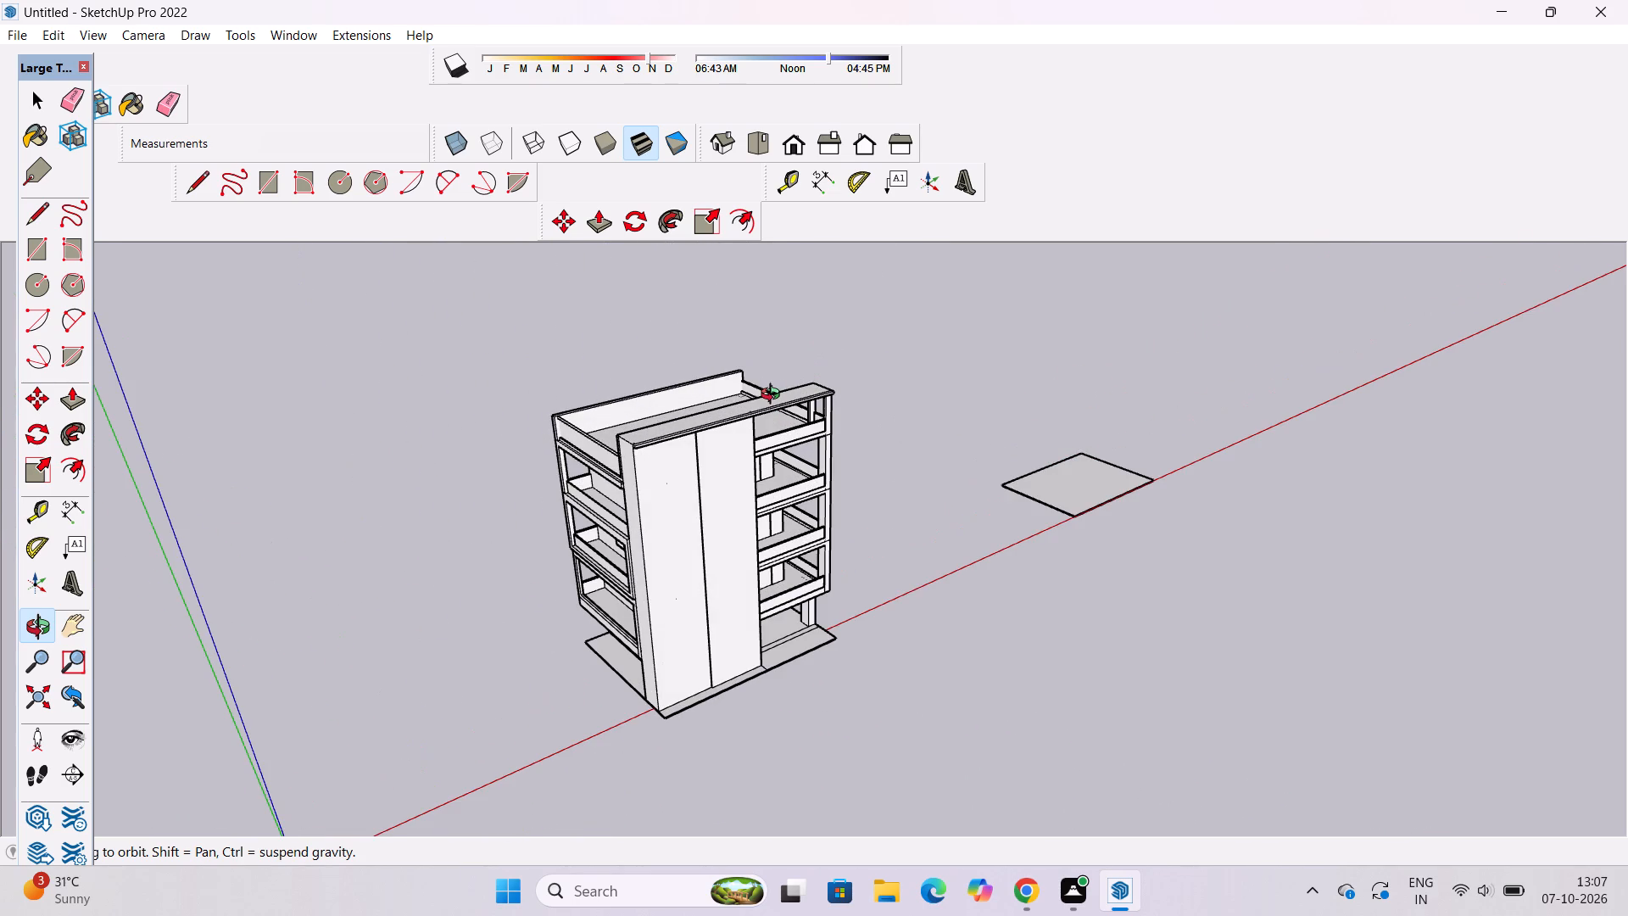
# Examine the front balconies, windows and doors from the roof parapet down to the open ground floor.
pyautogui.scroll(-1, 694, 444)
pyautogui.moveTo(772, 485); pyautogui.dragTo(626, 513)
pyautogui.scroll(4, 742, 553)
pyautogui.keyDown('shift'); pyautogui.moveTo(760, 506); pyautogui.dragTo(715, 641); pyautogui.keyUp('shift')
pyautogui.moveTo(723, 644); pyautogui.dragTo(650, 494)
pyautogui.scroll(3, 672, 539)
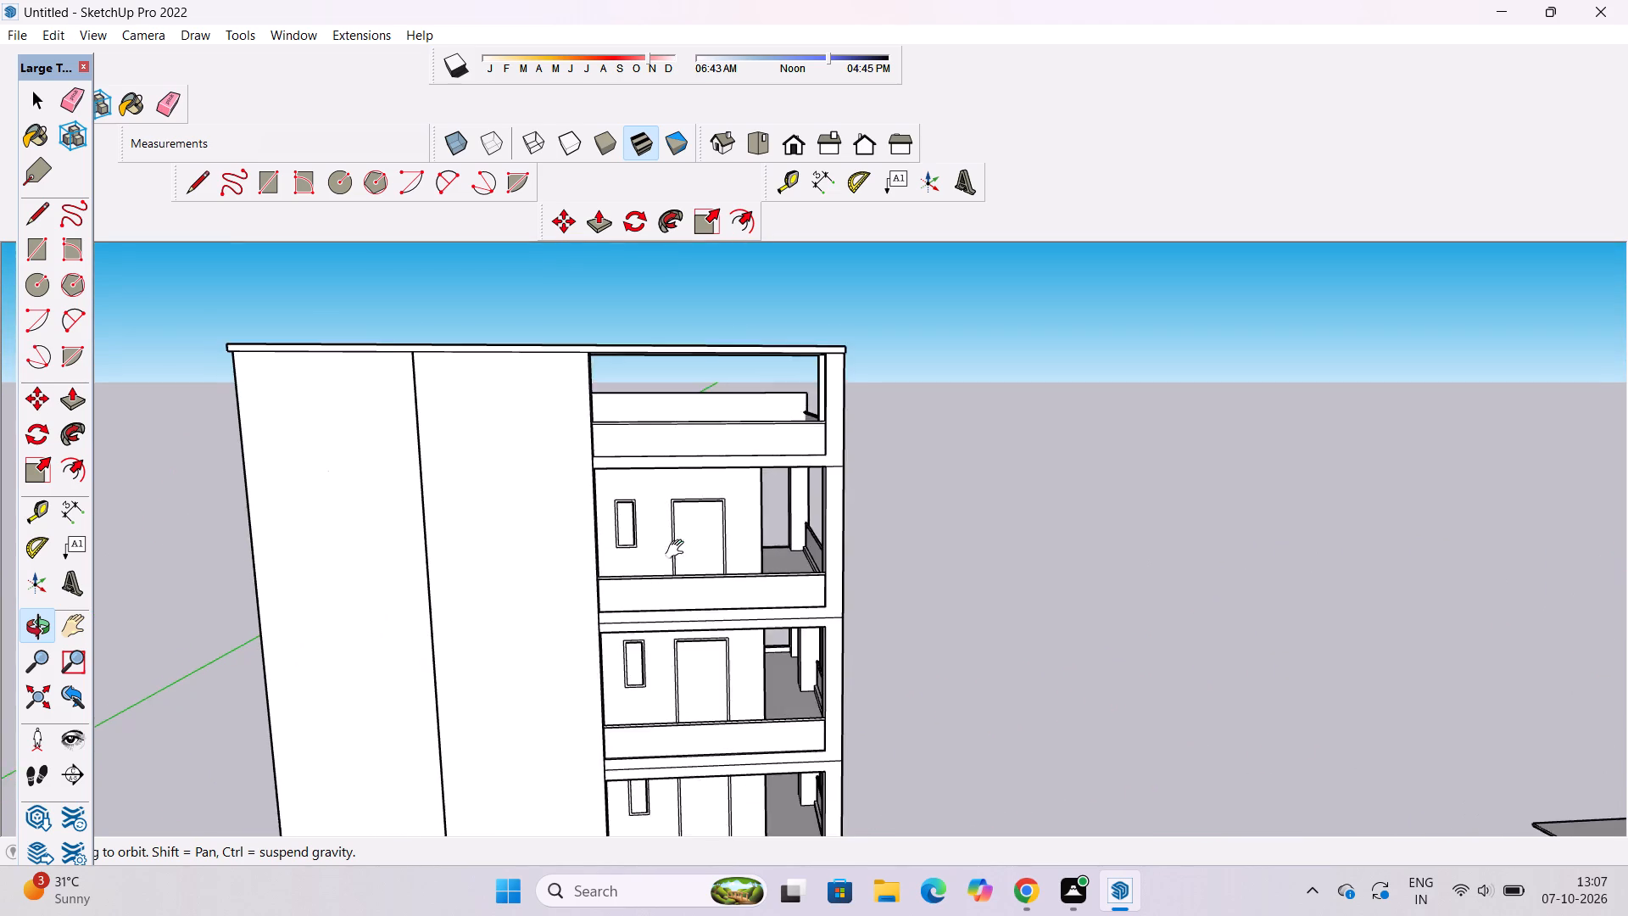
pyautogui.keyDown('shift'); pyautogui.moveTo(677, 549); pyautogui.dragTo(653, 461); pyautogui.keyUp('shift')
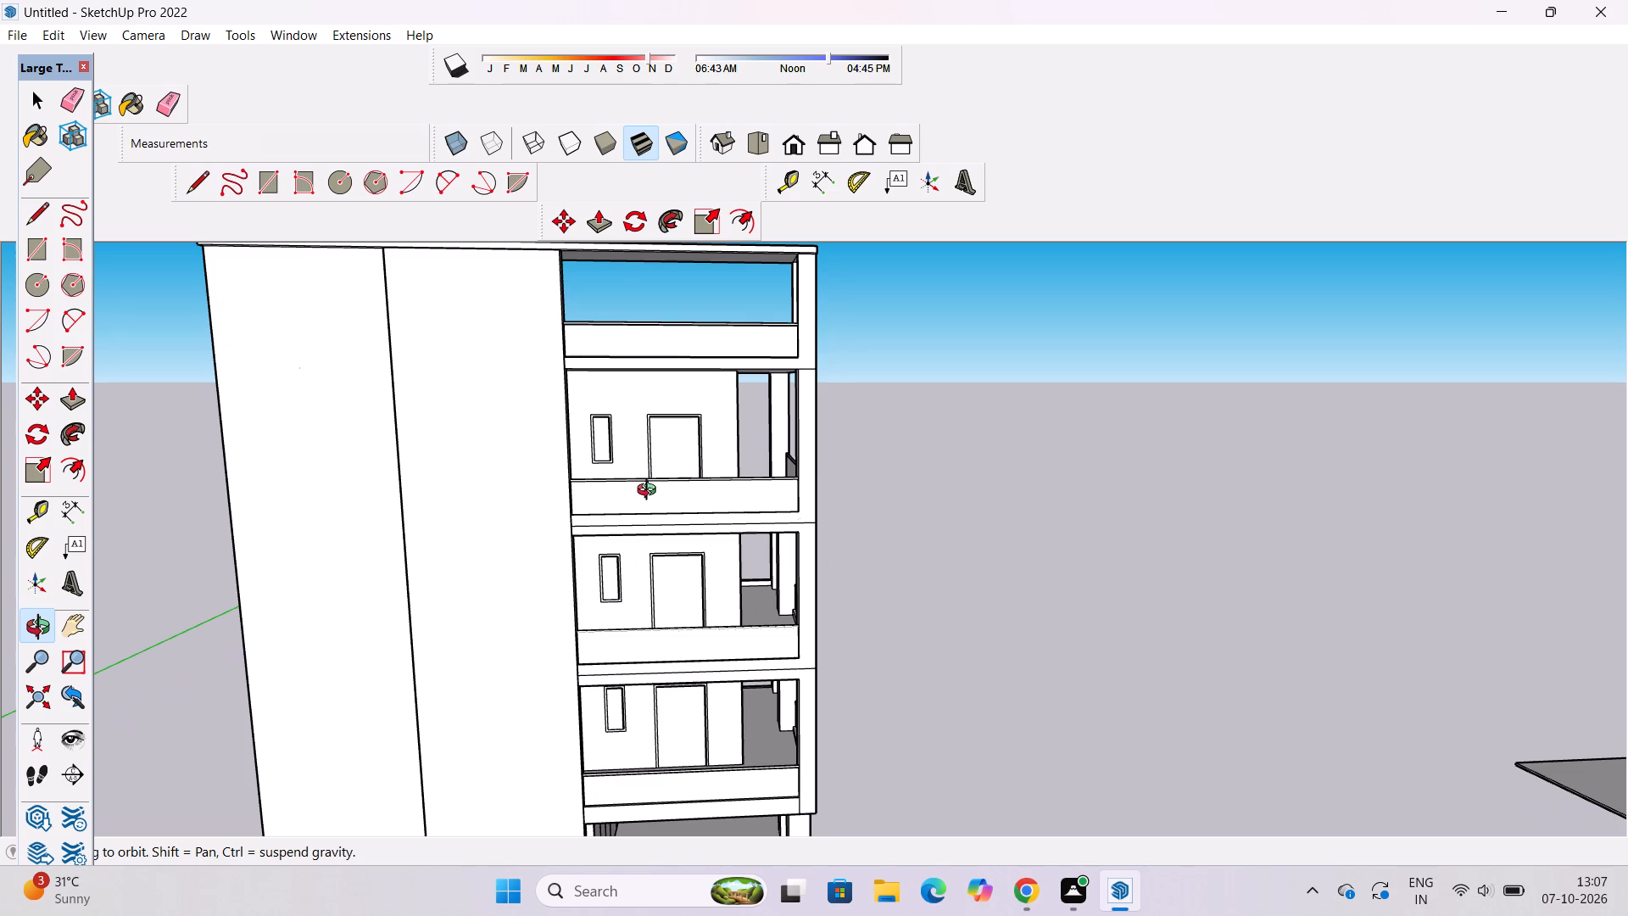
pyautogui.scroll(-4, 646, 492)
pyautogui.keyDown('shift'); pyautogui.moveTo(646, 504); pyautogui.dragTo(560, 581); pyautogui.keyUp('shift')
pyautogui.moveTo(636, 612); pyautogui.dragTo(598, 625)
pyautogui.moveTo(598, 625); pyautogui.dragTo(605, 498)
pyautogui.scroll(3, 580, 578)
pyautogui.scroll(2, 580, 658)
pyautogui.keyDown('shift'); pyautogui.moveTo(591, 711); pyautogui.dragTo(574, 564); pyautogui.keyUp('shift')
pyautogui.moveTo(577, 621); pyautogui.dragTo(622, 656)
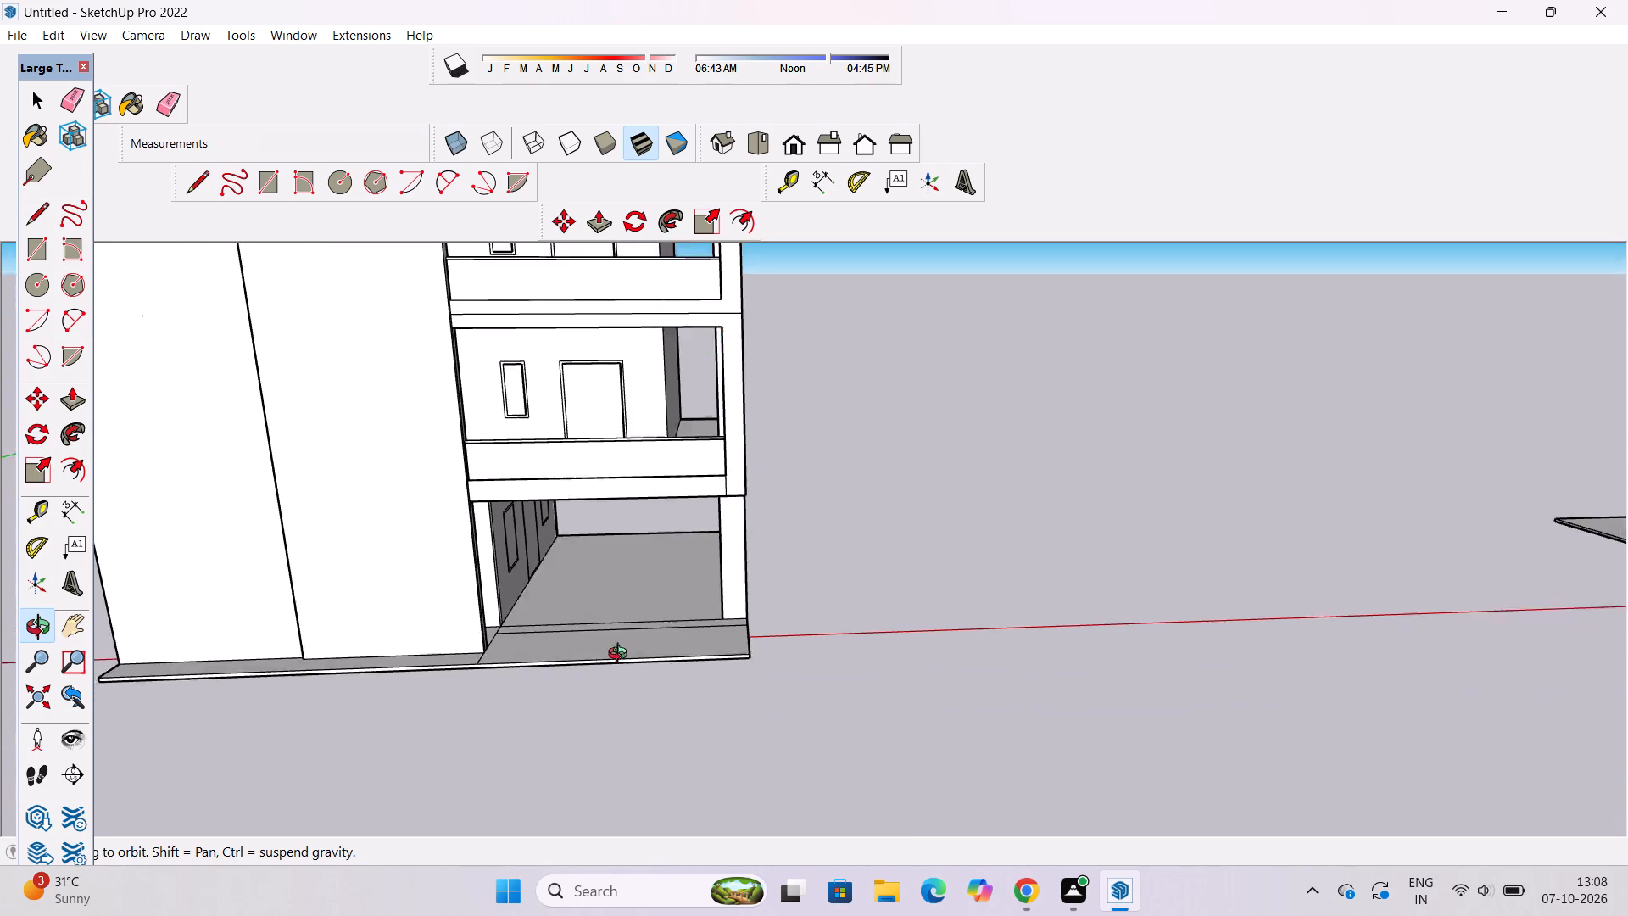
pyautogui.moveTo(622, 656); pyautogui.dragTo(643, 678)
pyautogui.scroll(1, 649, 667)
pyautogui.keyDown('shift'); pyautogui.moveTo(642, 657); pyautogui.dragTo(642, 625); pyautogui.keyUp('shift')
pyautogui.scroll(3, 642, 623)
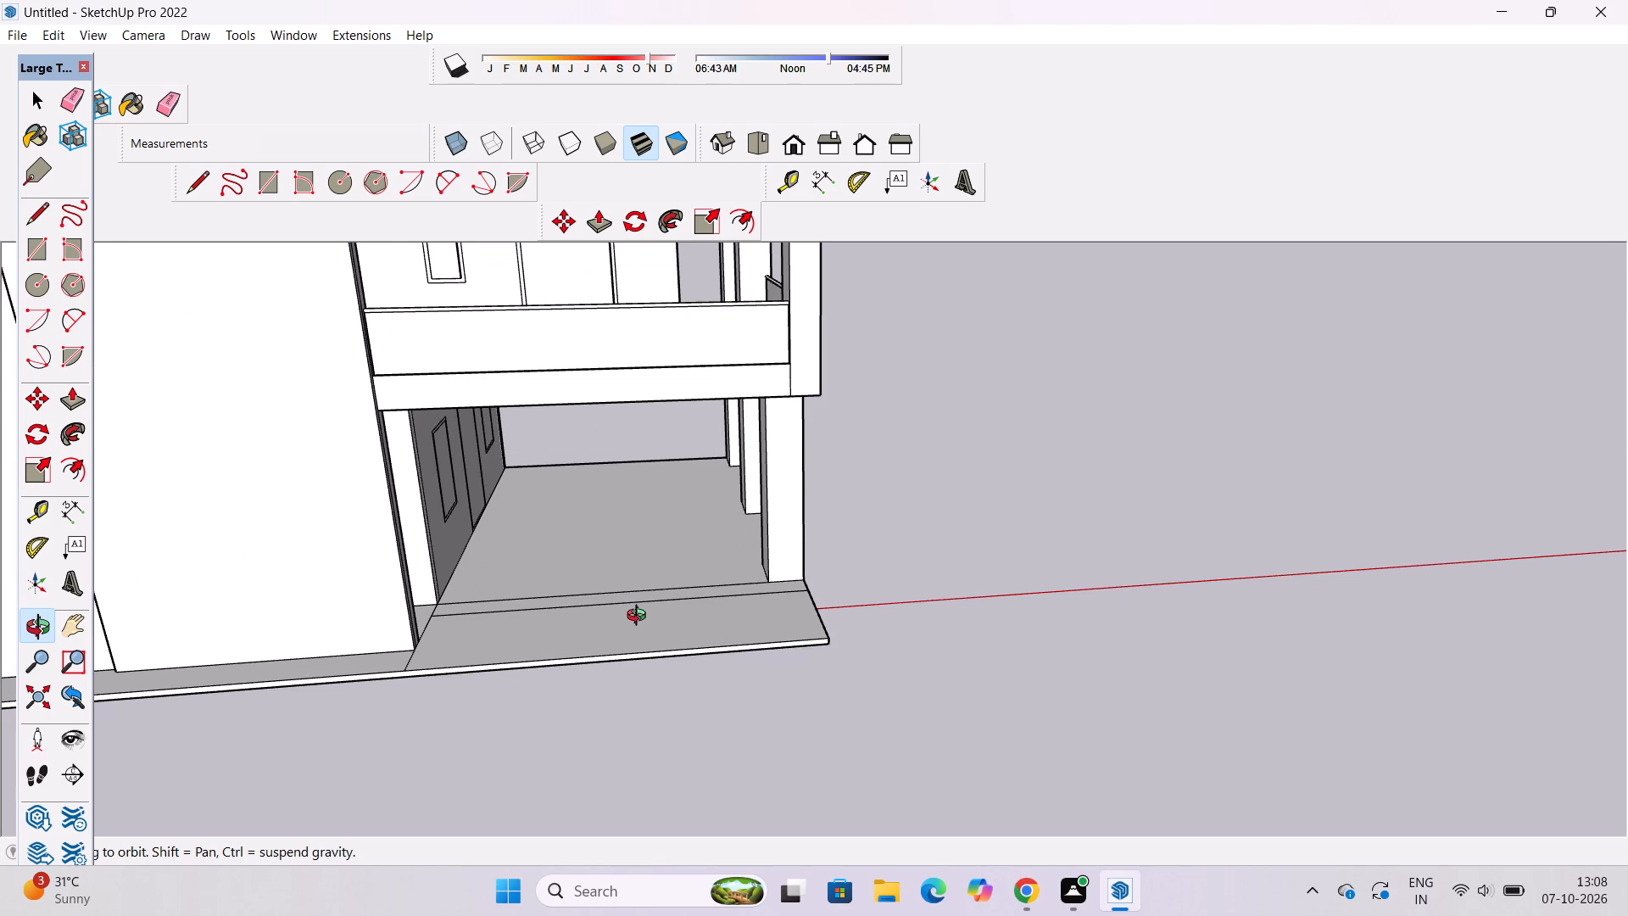
pyautogui.scroll(-3, 640, 617)
pyautogui.moveTo(599, 626); pyautogui.dragTo(695, 612)
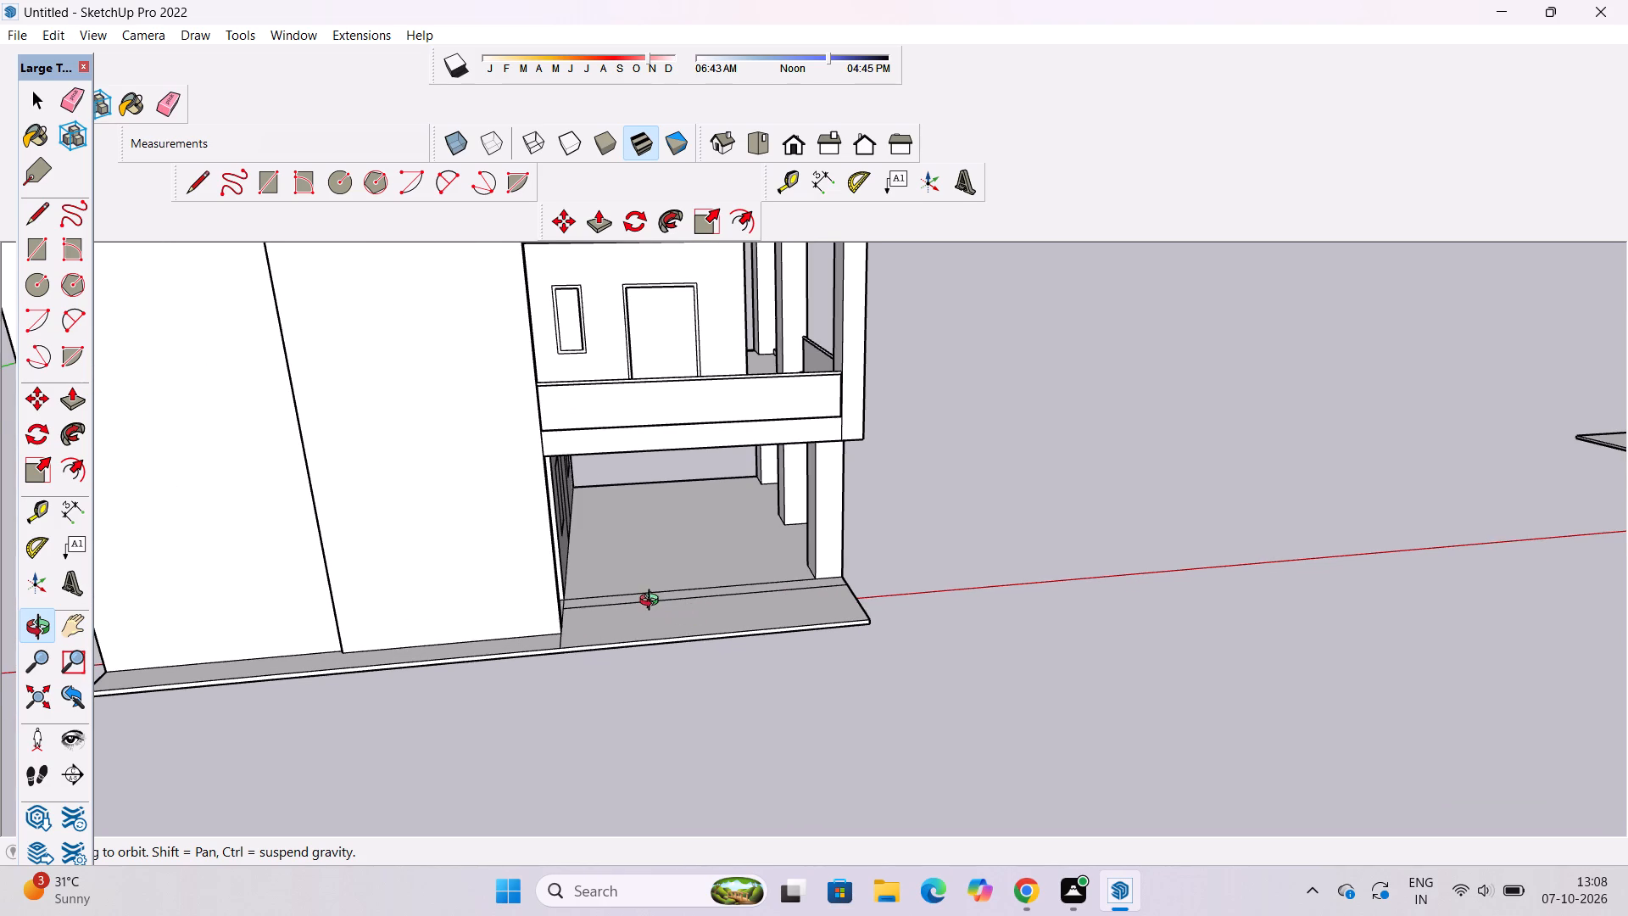
# Examine the full front elevation, including the tall blank wall beside the balconies.
pyautogui.scroll(-3, 650, 602)
pyautogui.moveTo(619, 615); pyautogui.dragTo(550, 568)
pyautogui.keyDown('shift'); pyautogui.moveTo(550, 568); pyautogui.dragTo(608, 690); pyautogui.keyUp('shift')
pyautogui.scroll(-4, 571, 641)
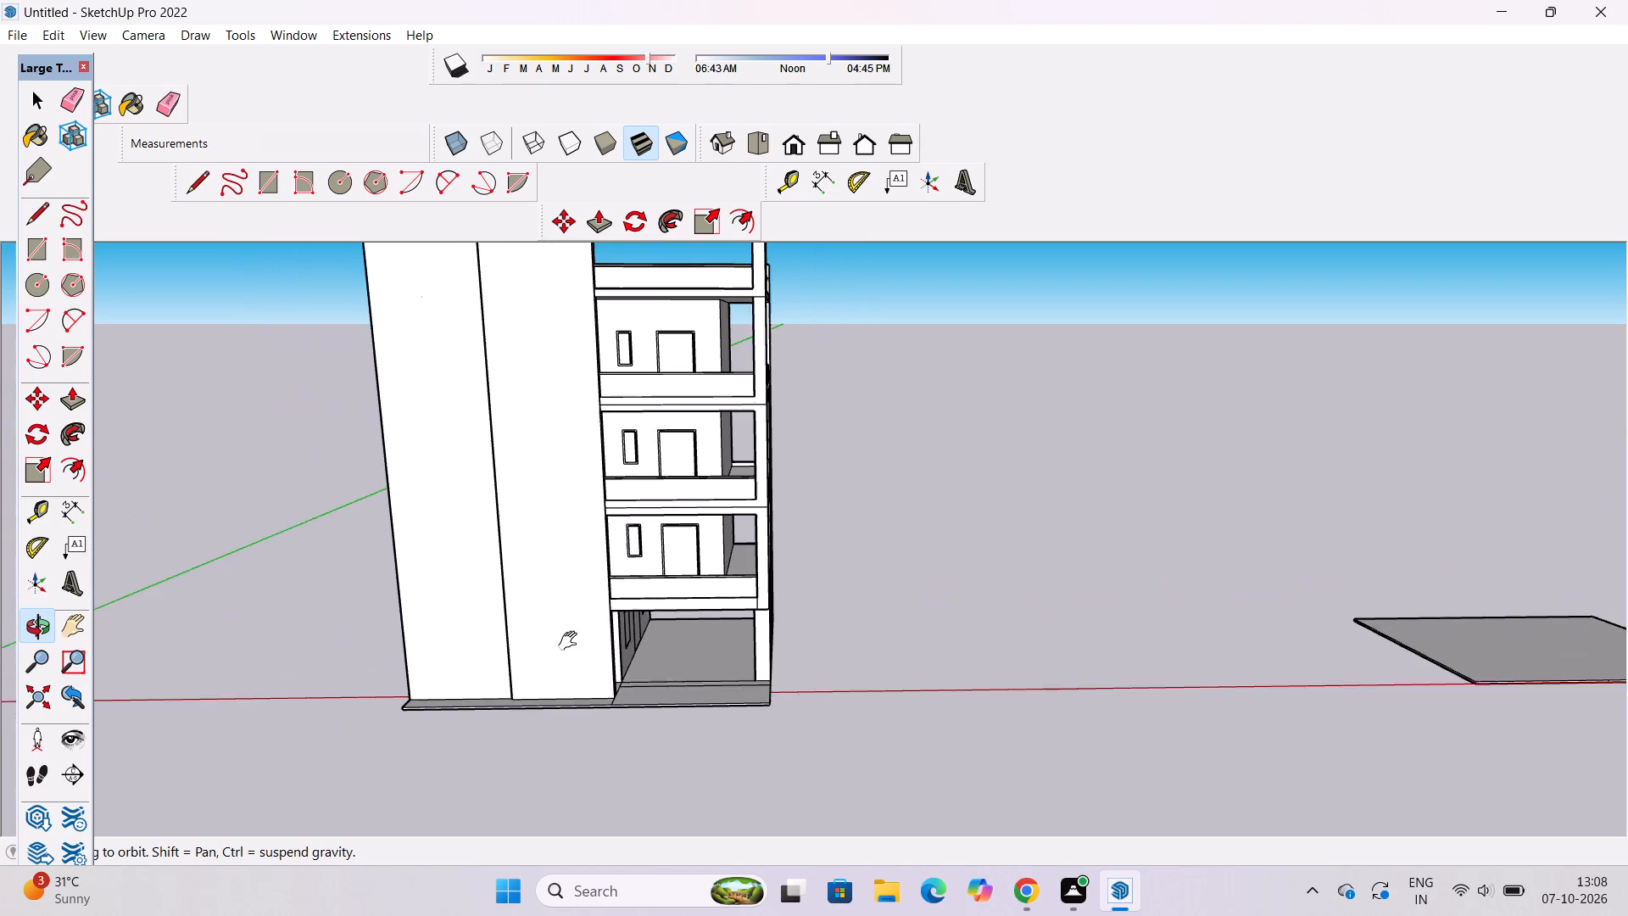
pyautogui.keyDown('shift'); pyautogui.moveTo(571, 637); pyautogui.dragTo(571, 717); pyautogui.keyUp('shift')
pyautogui.moveTo(570, 718); pyautogui.dragTo(495, 688)
pyautogui.scroll(-4, 495, 674)
pyautogui.moveTo(499, 676); pyautogui.dragTo(558, 676)
pyautogui.scroll(4, 520, 680)
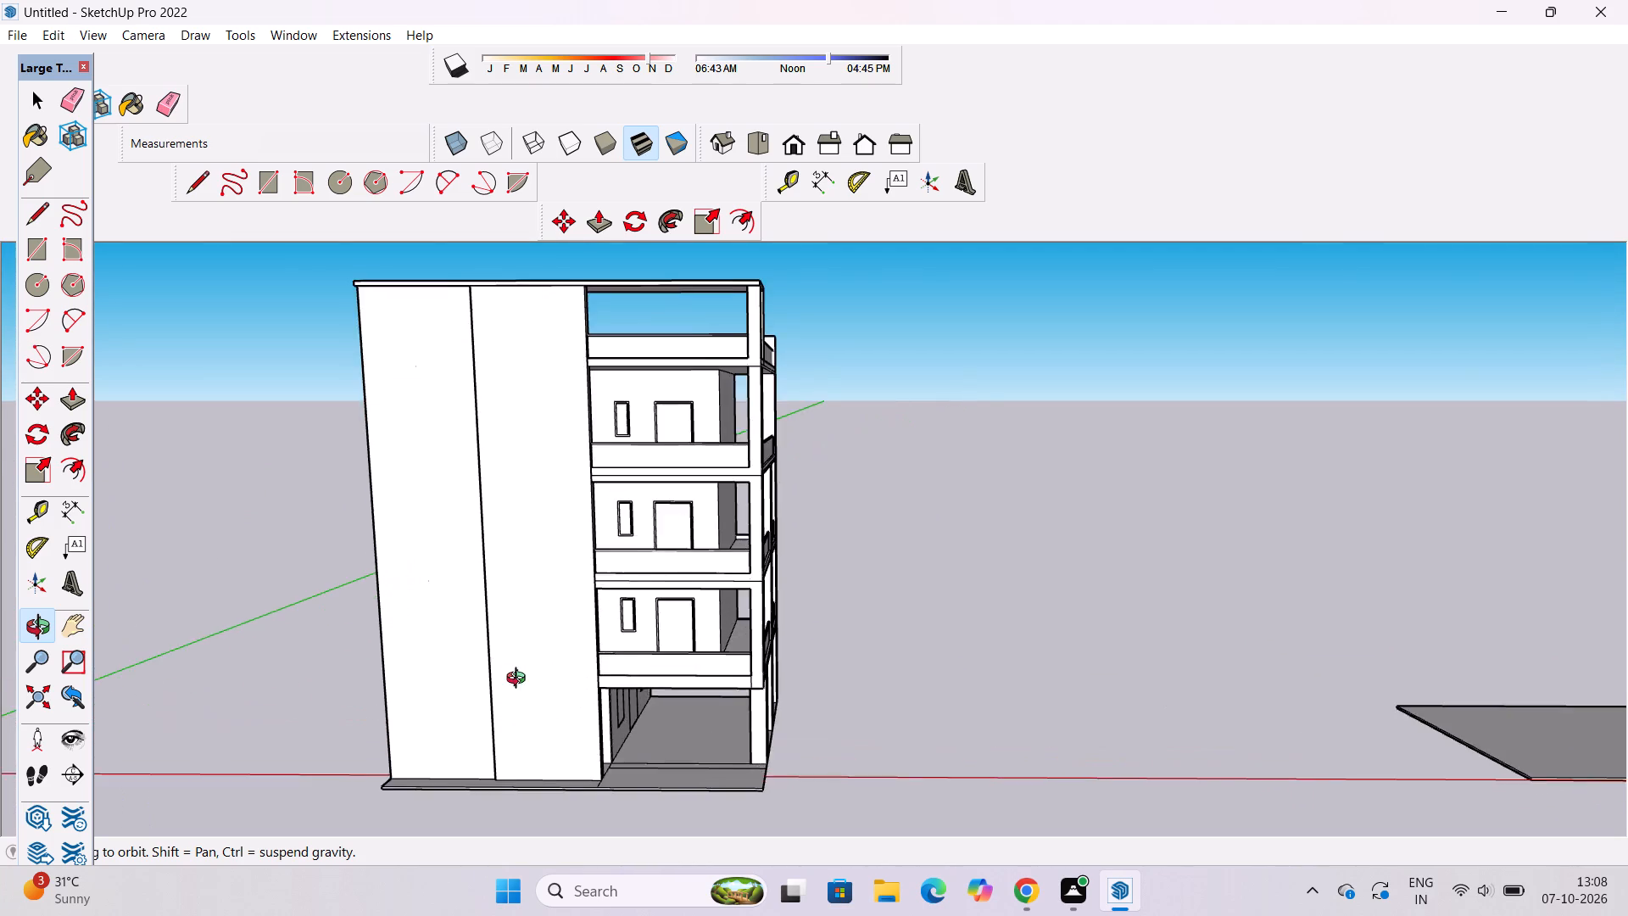
pyautogui.keyDown('shift'); pyautogui.moveTo(519, 683); pyautogui.dragTo(577, 695); pyautogui.keyUp('shift')
pyautogui.keyDown('shift'); pyautogui.moveTo(577, 699); pyautogui.dragTo(622, 696); pyautogui.keyUp('shift')
pyautogui.keyDown('shift'); pyautogui.moveTo(596, 699); pyautogui.dragTo(608, 707); pyautogui.keyUp('shift')
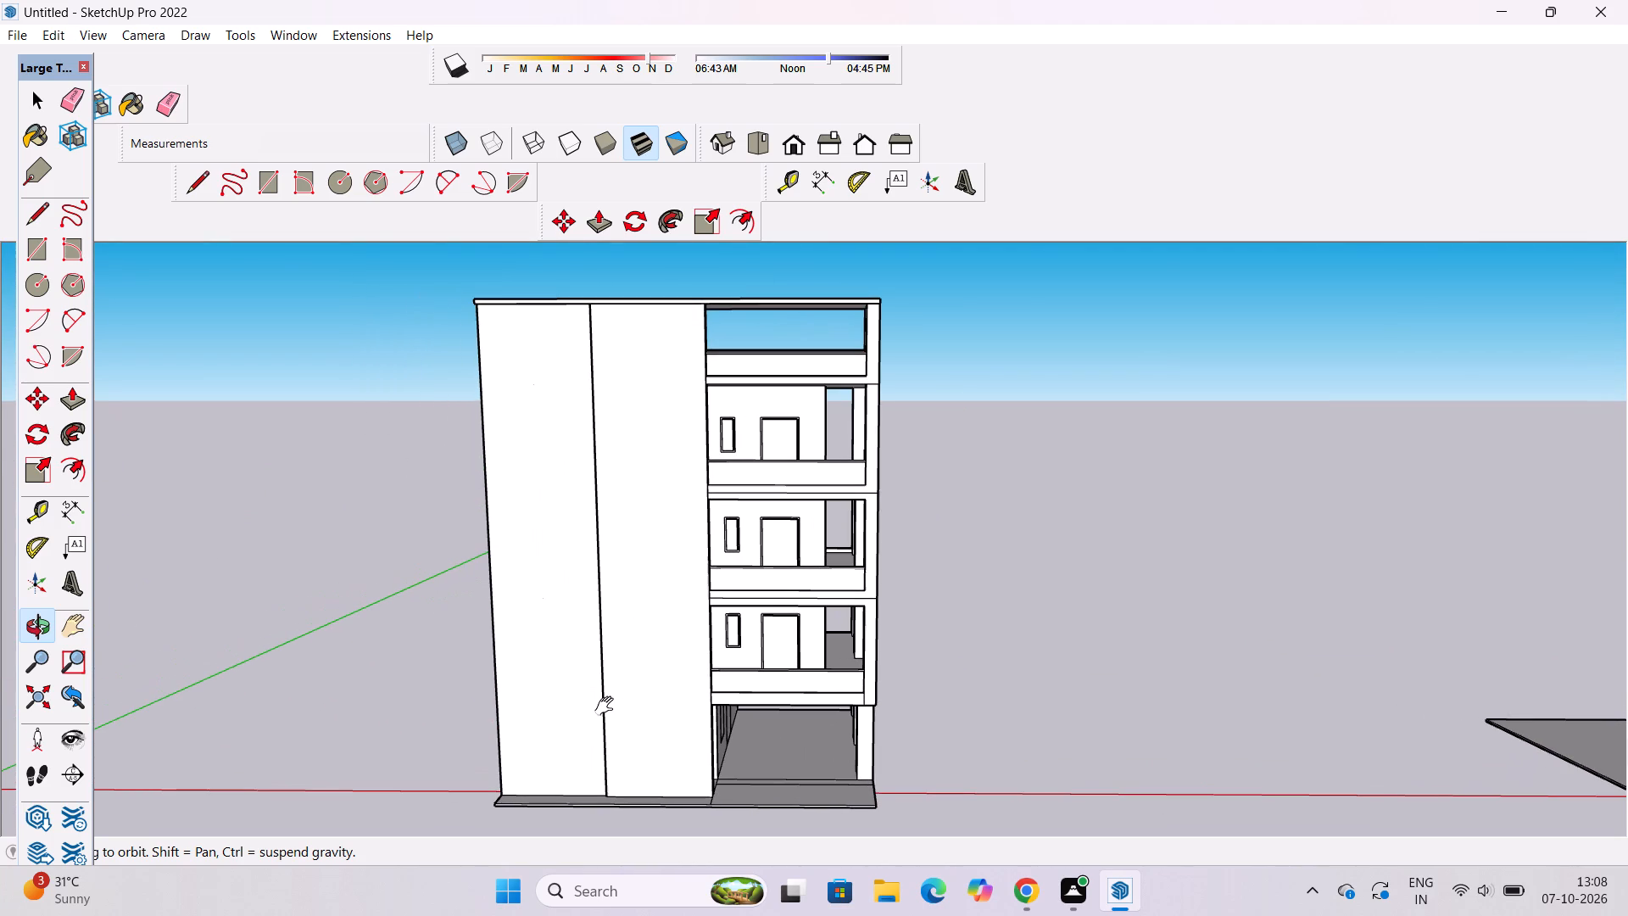
pyautogui.keyDown('shift'); pyautogui.moveTo(608, 707); pyautogui.dragTo(597, 714); pyautogui.keyUp('shift')
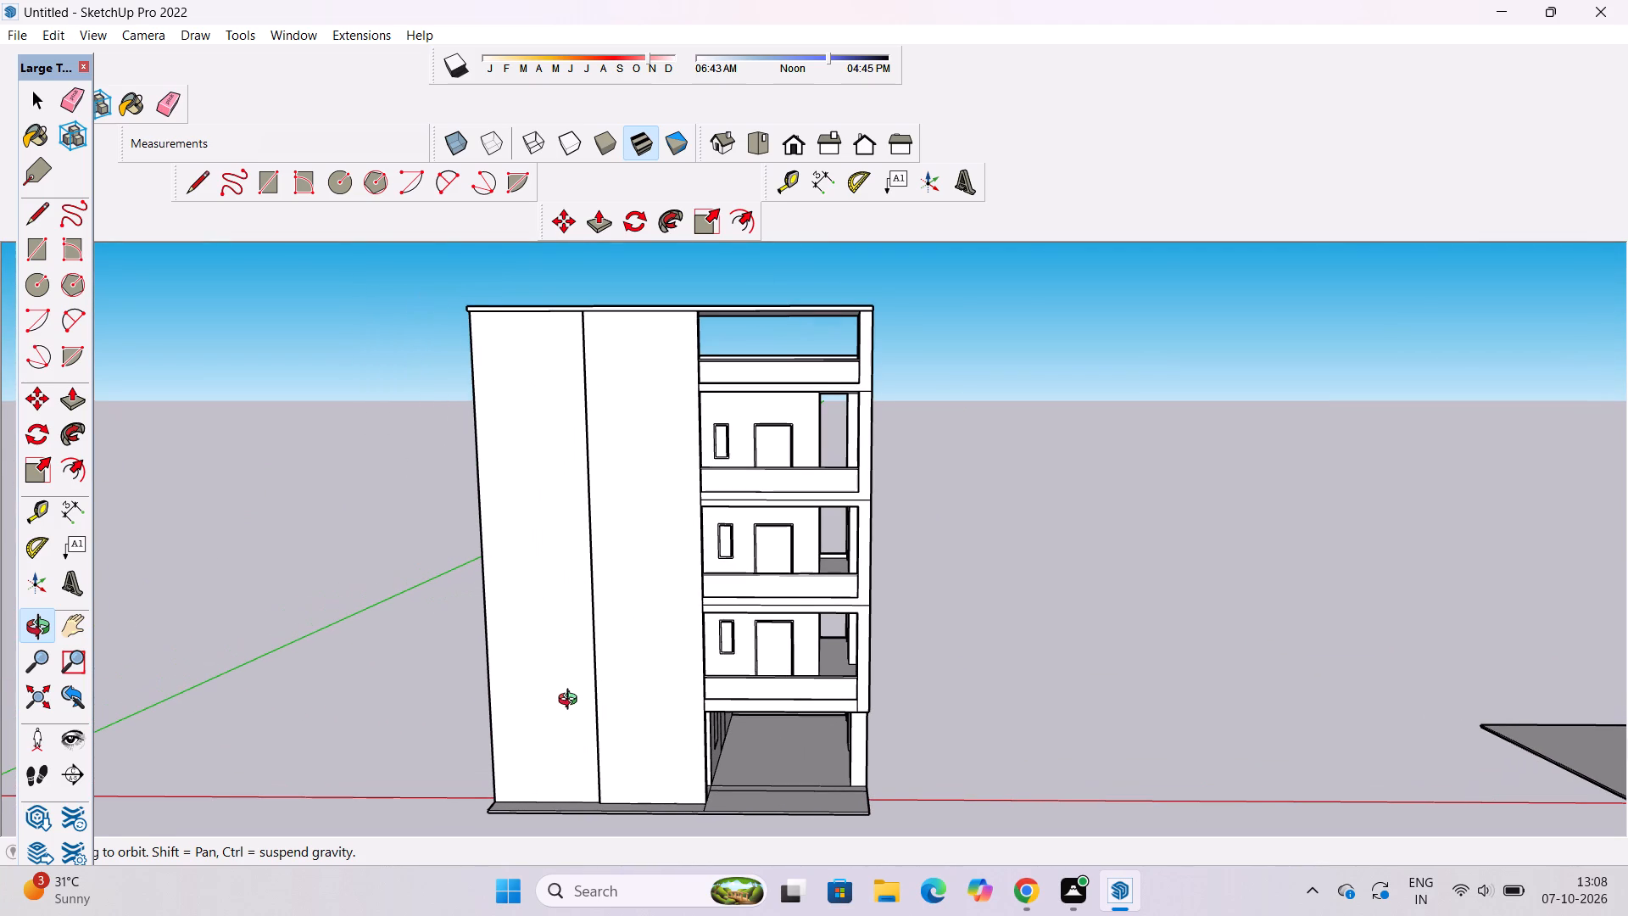
# Draw a rectangle about 30' 6" high and 25' wide on the blank front wall beside the first-floor balcony.
pyautogui.press('r')
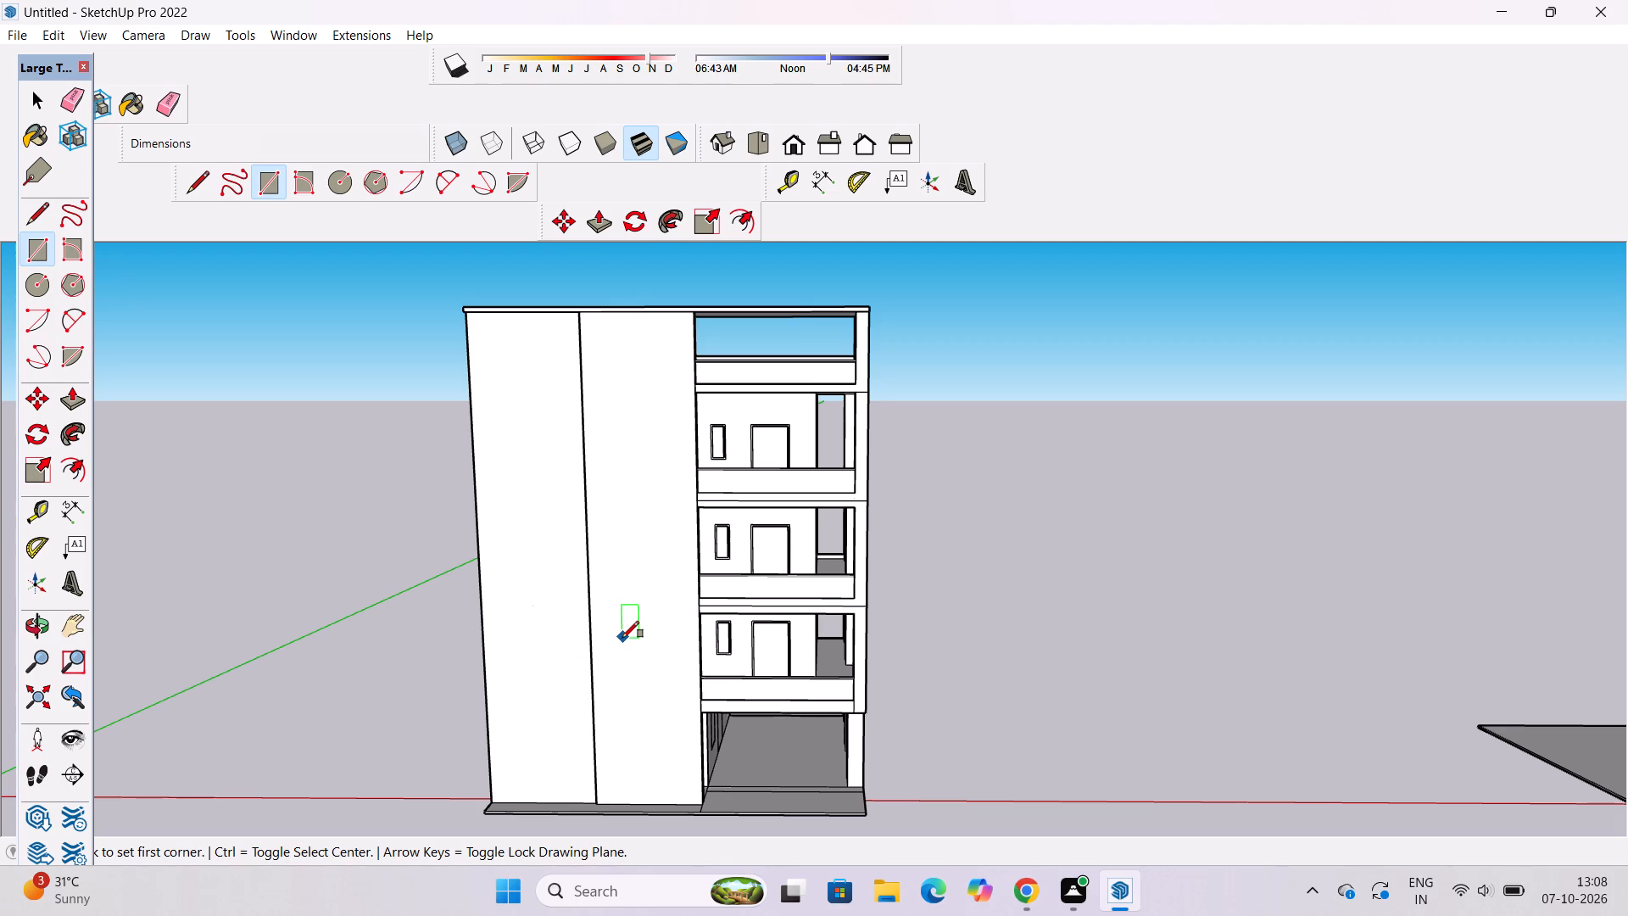
pyautogui.click(622, 637)
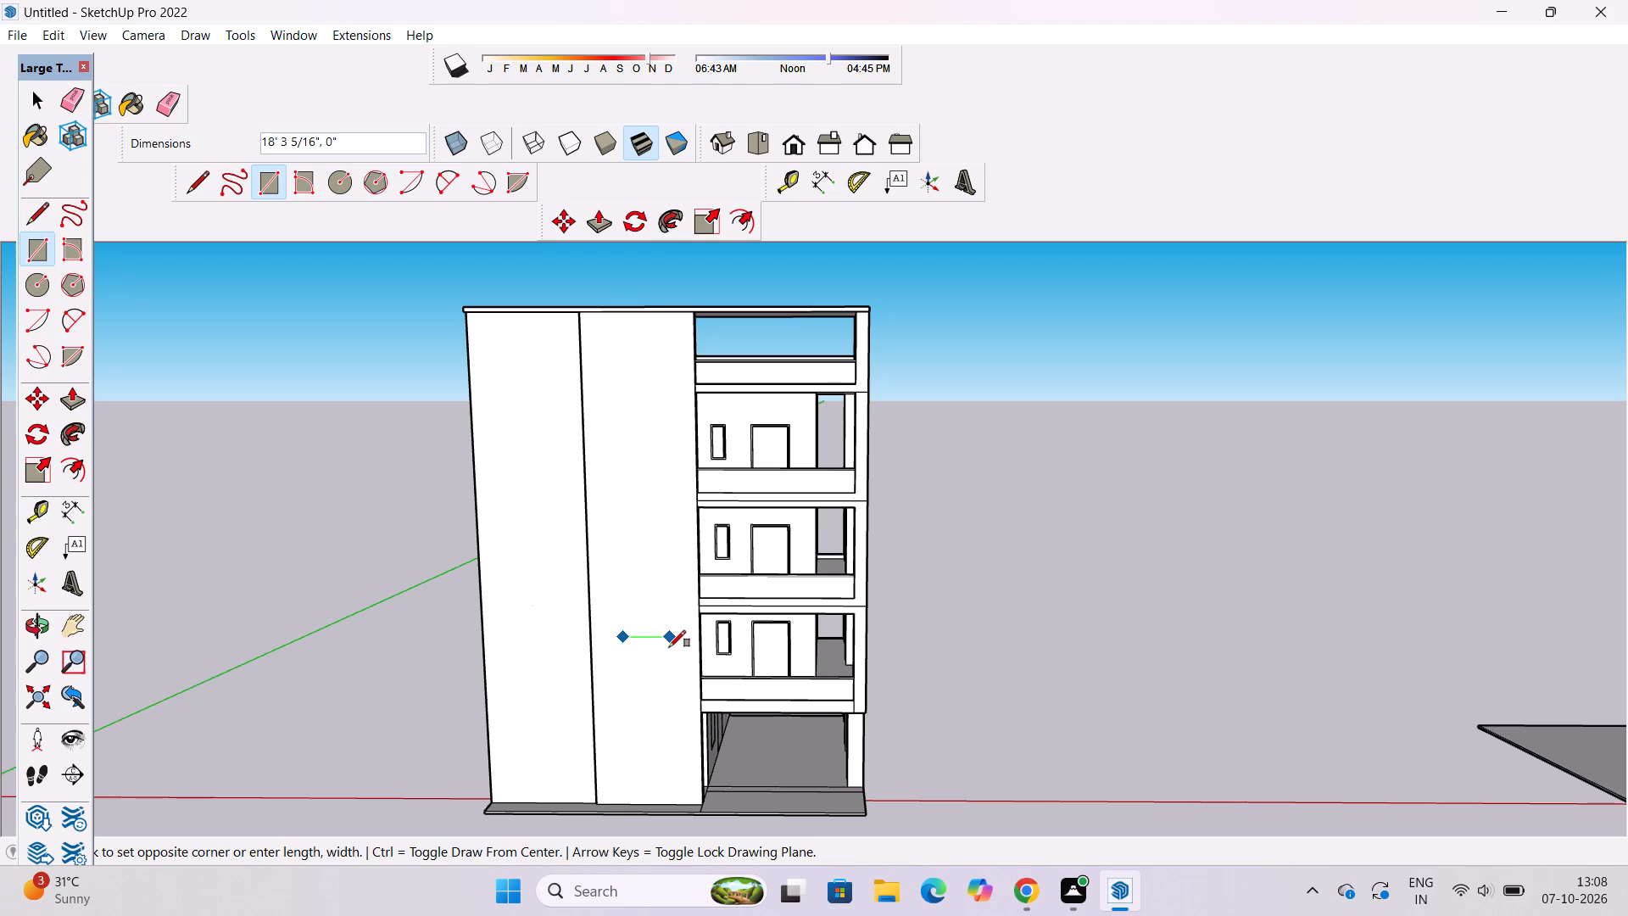
pyautogui.scroll(-1, 669, 647)
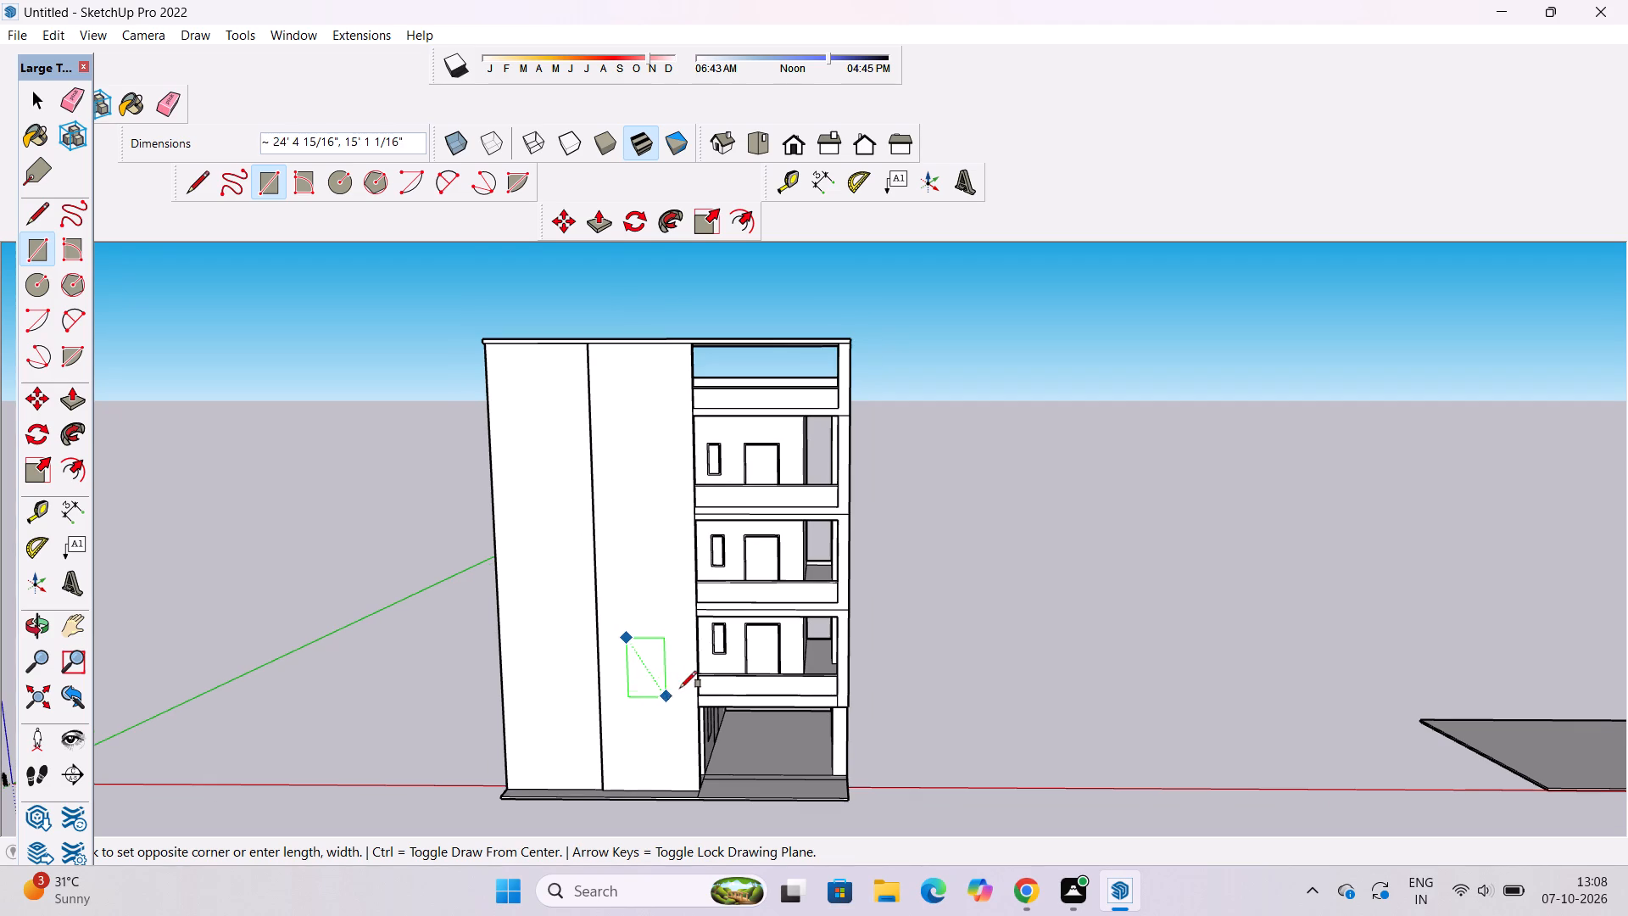
pyautogui.scroll(2, 683, 697)
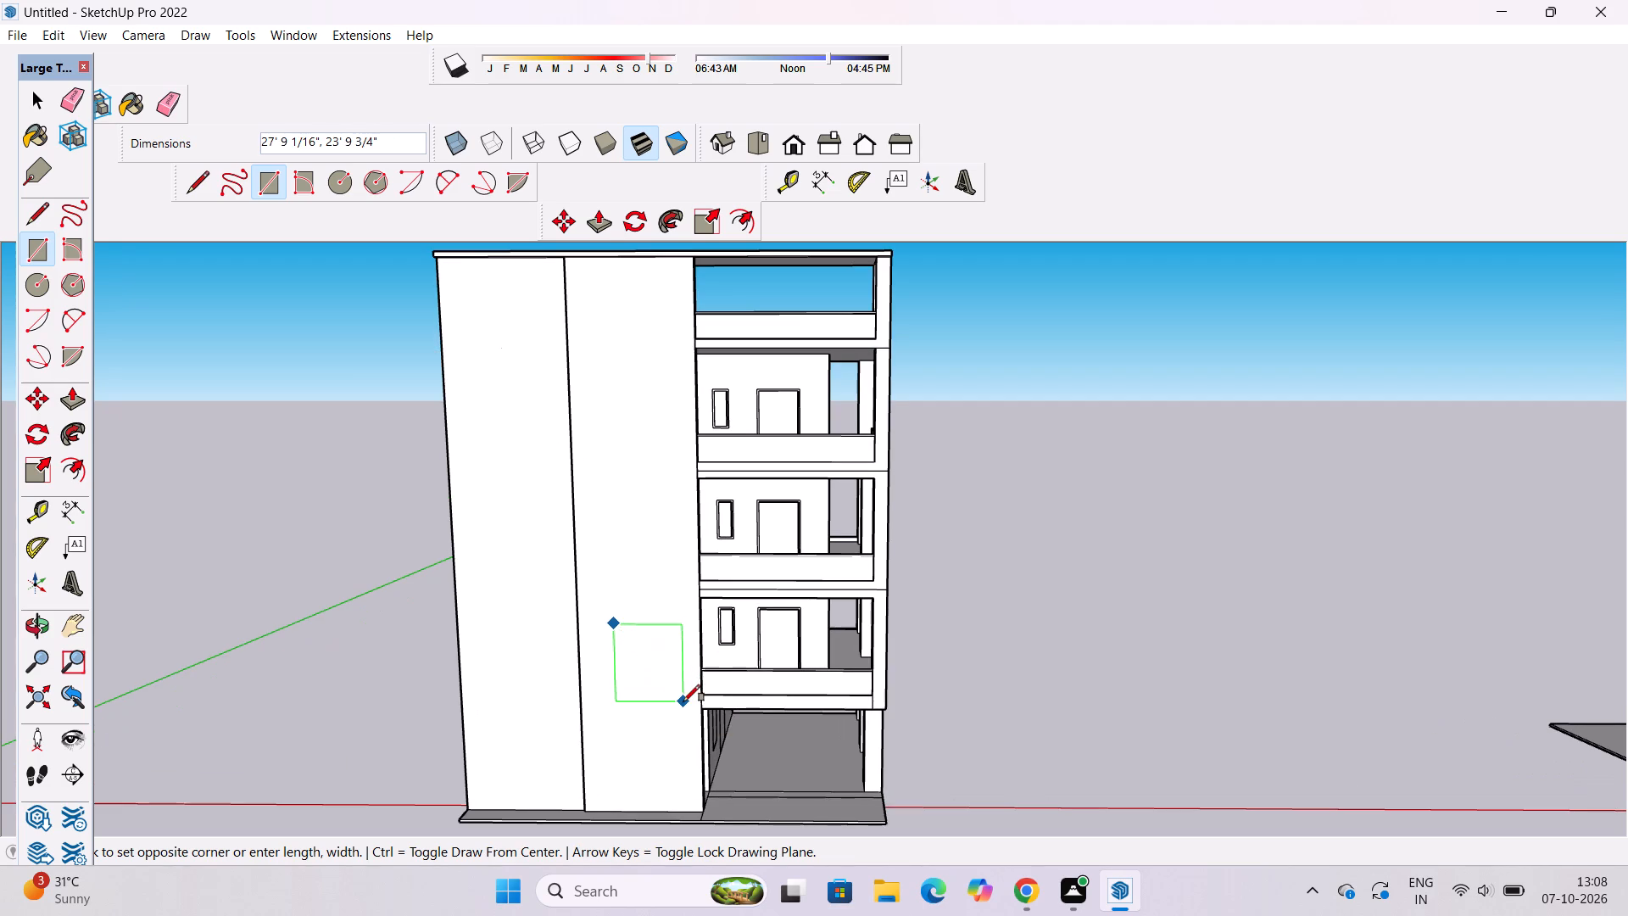
pyautogui.scroll(1, 684, 708)
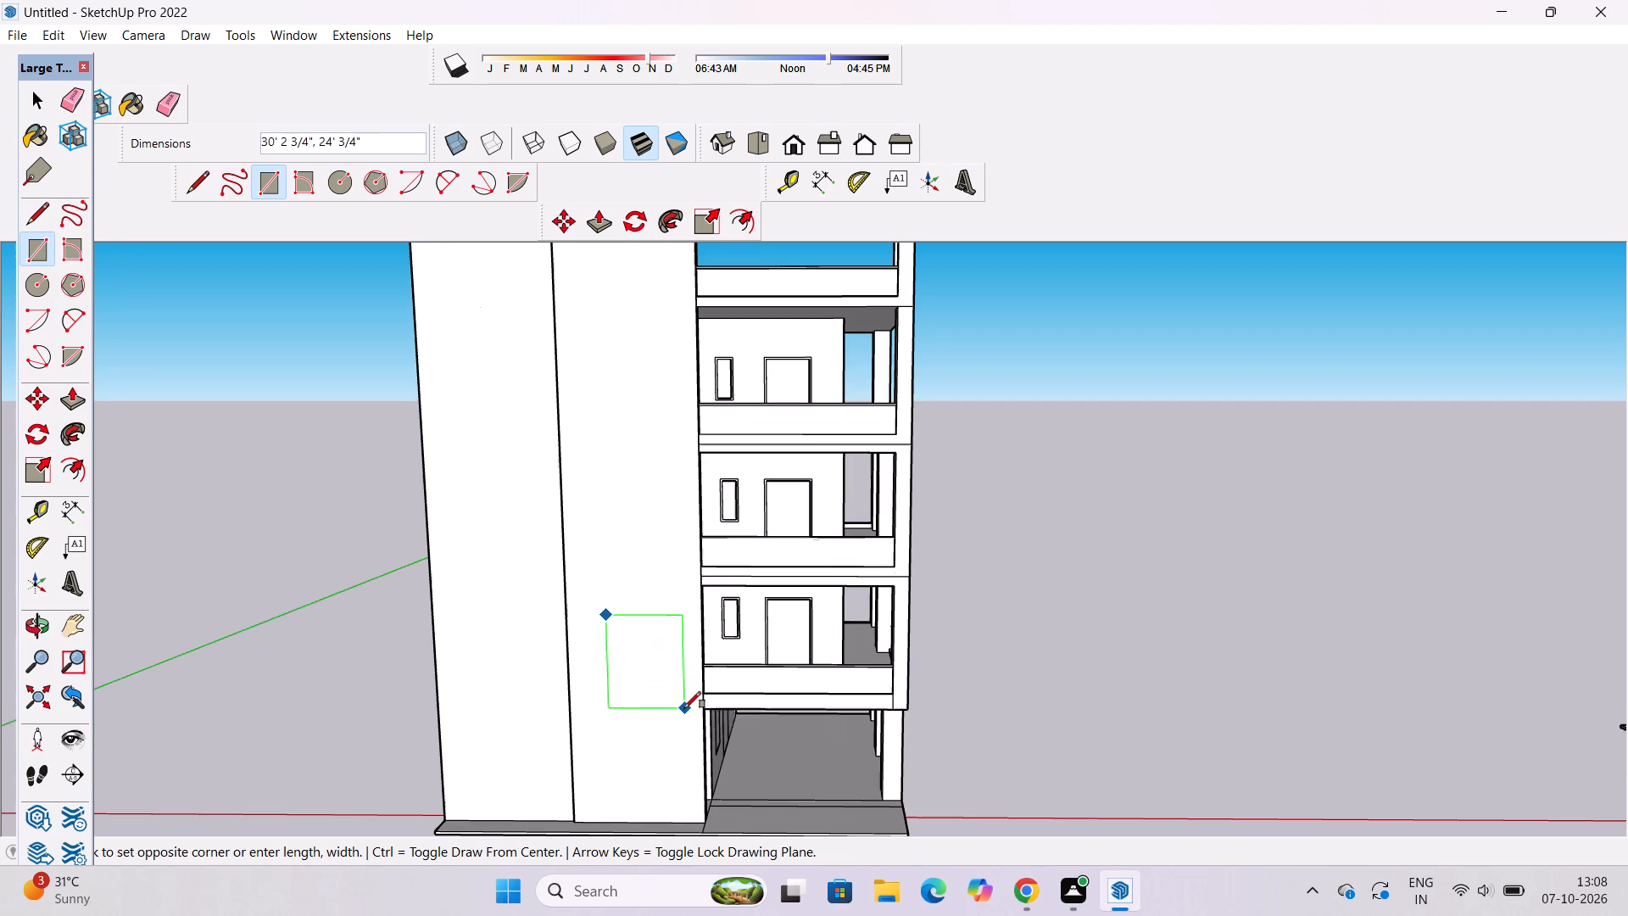
pyautogui.scroll(1, 684, 708)
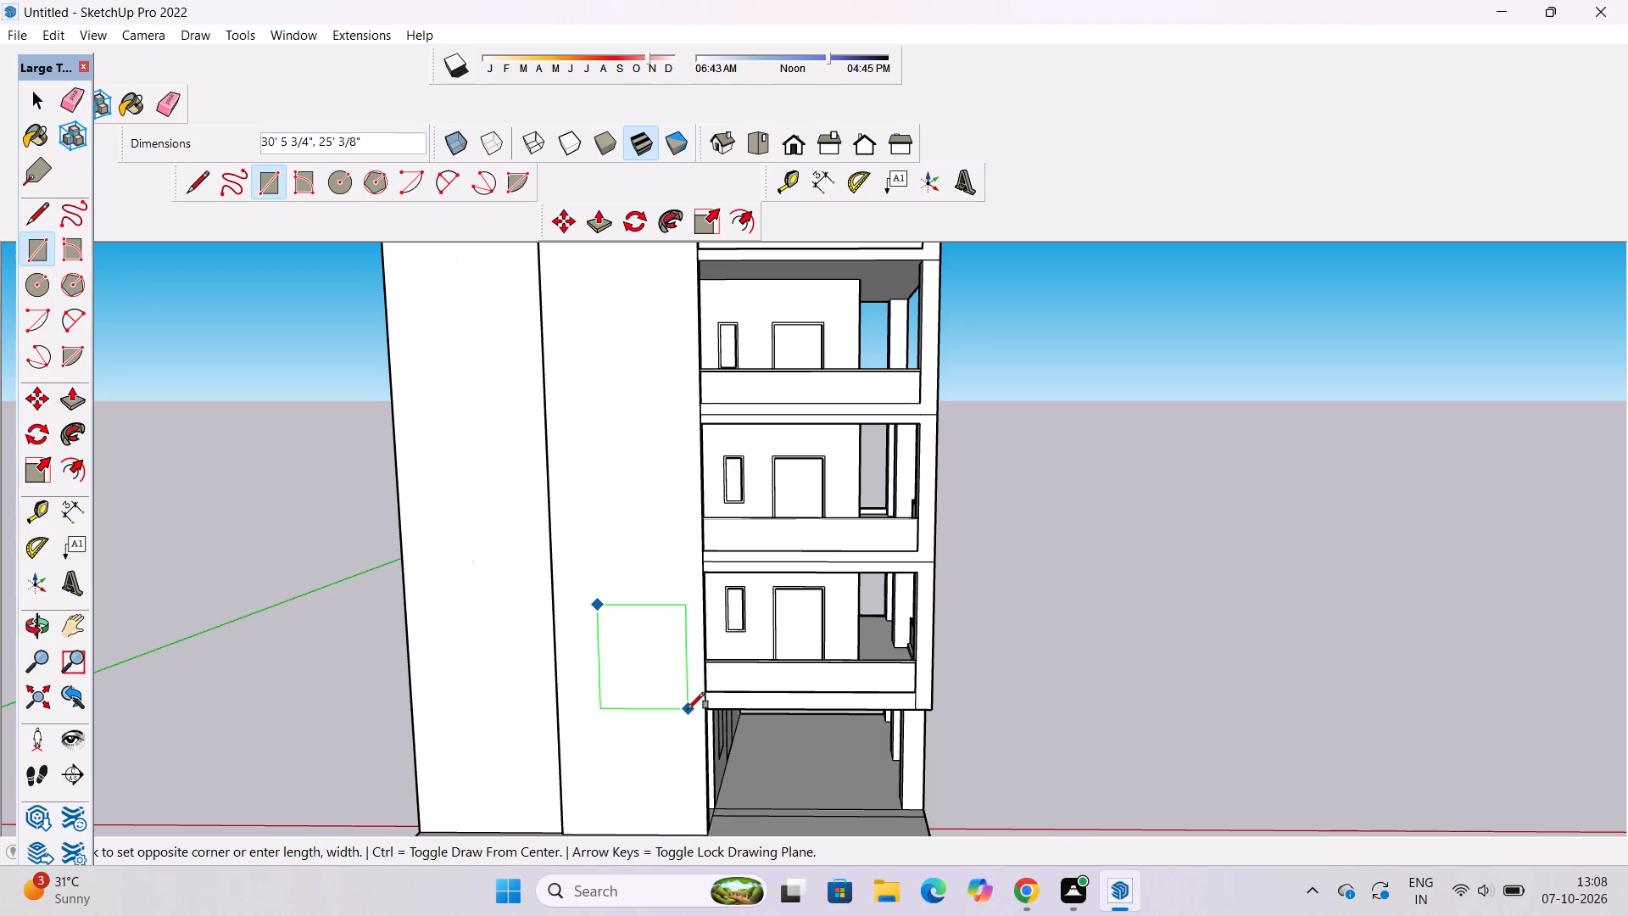
pyautogui.scroll(4, 688, 709)
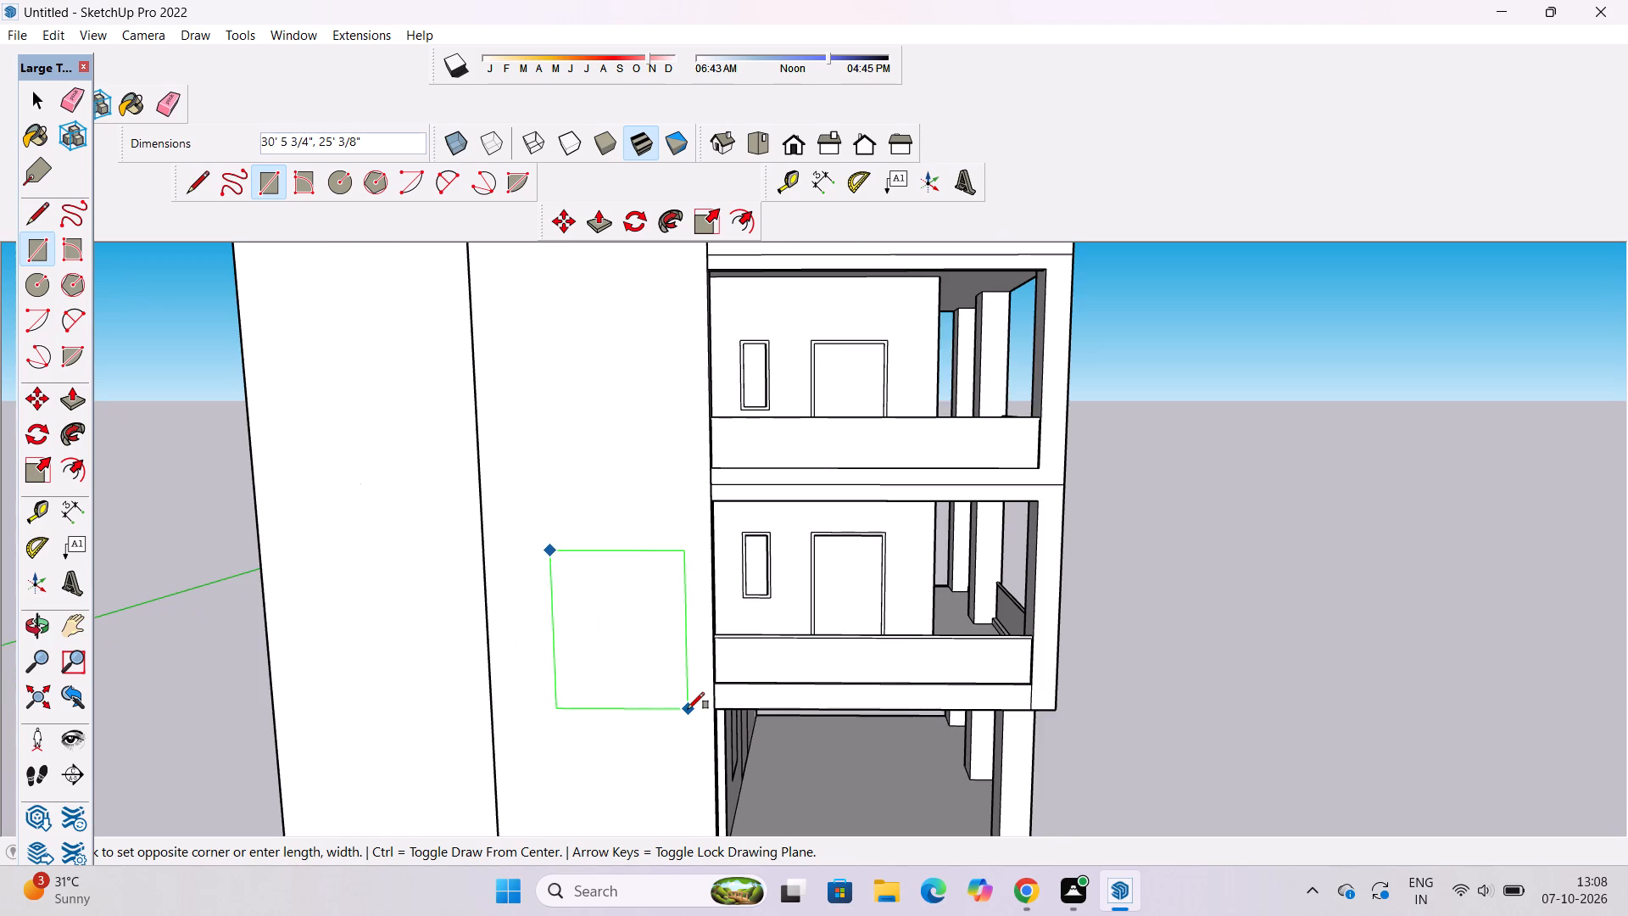
pyautogui.click(688, 709)
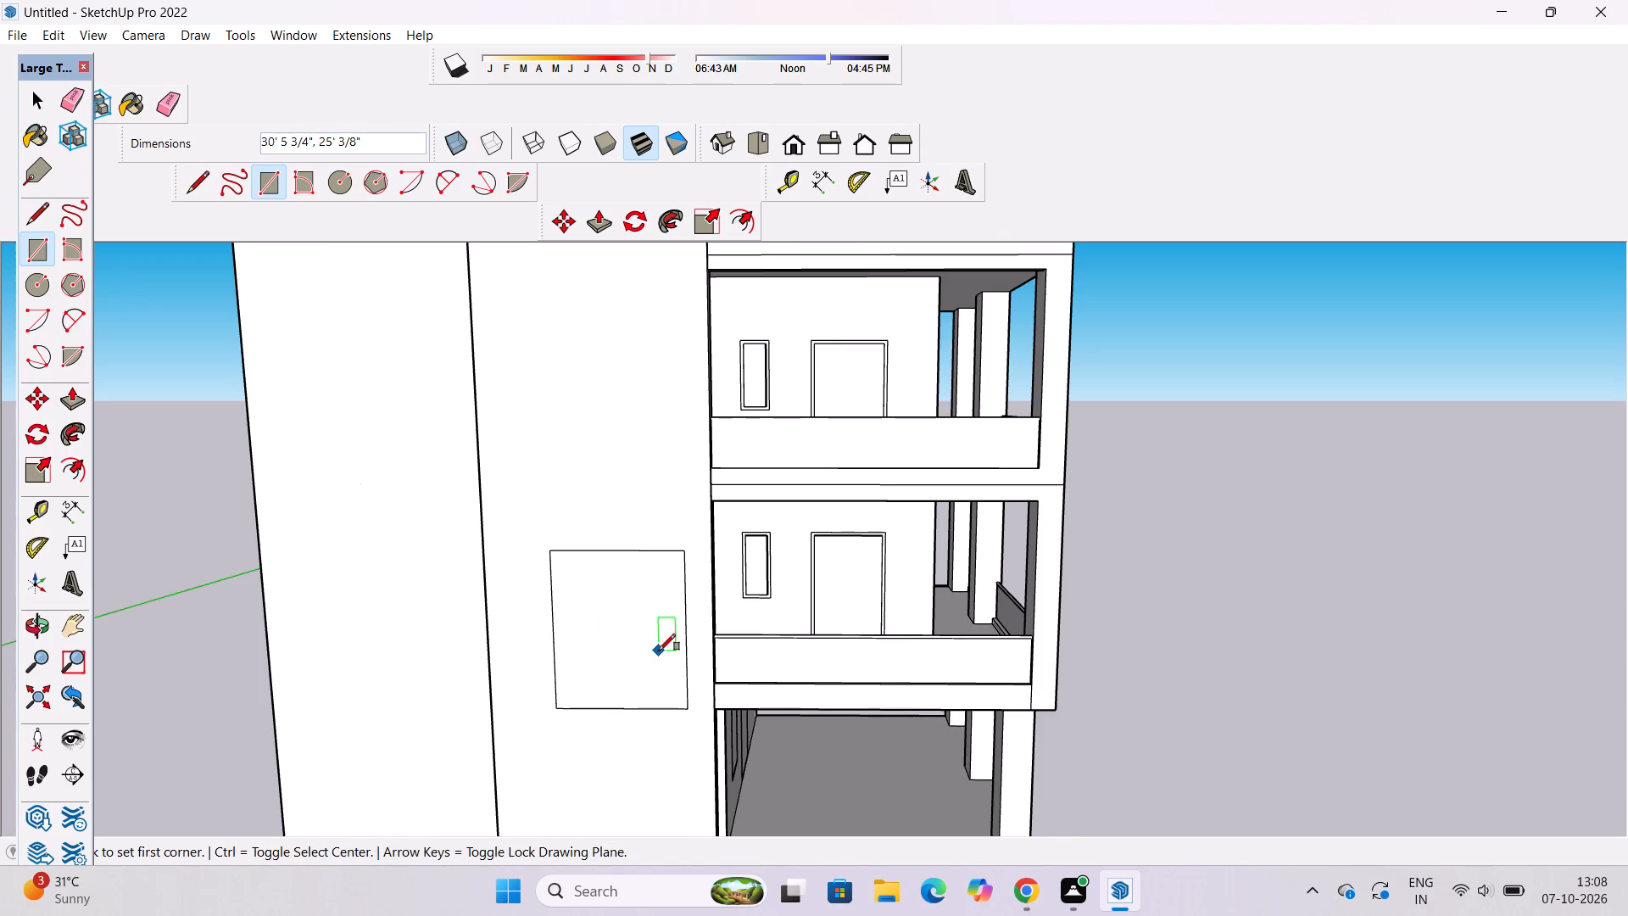
# Set a guide 2' above the new rectangle's bottom edge and draw a line along it across the rectangle.
pyautogui.press('space')
pyautogui.write('t')
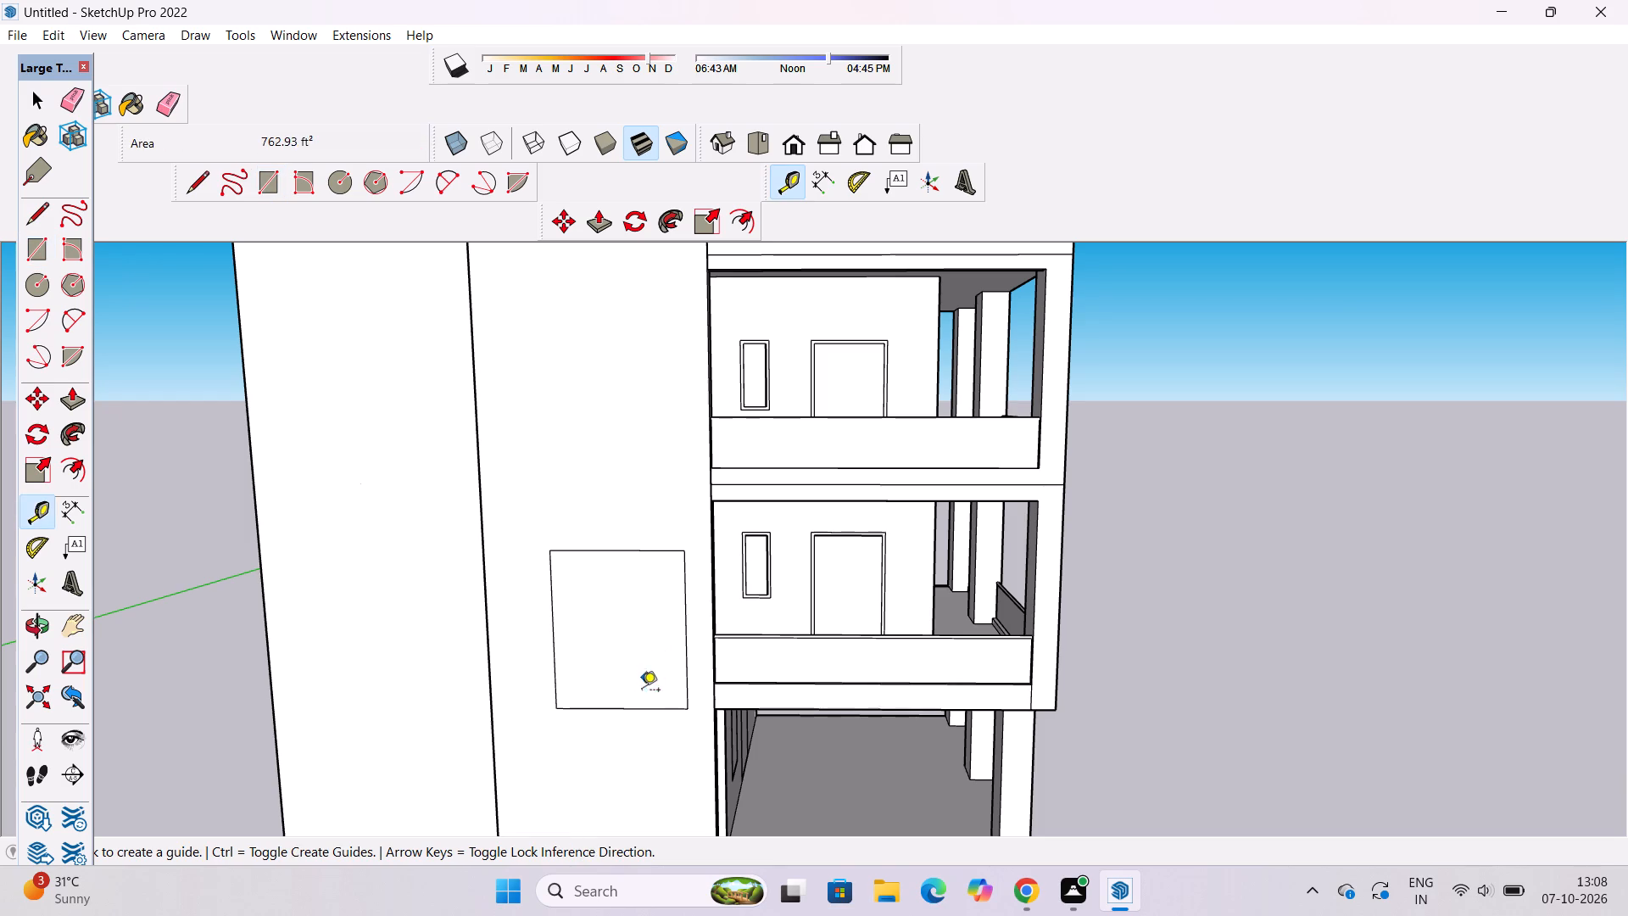
pyautogui.click(621, 710)
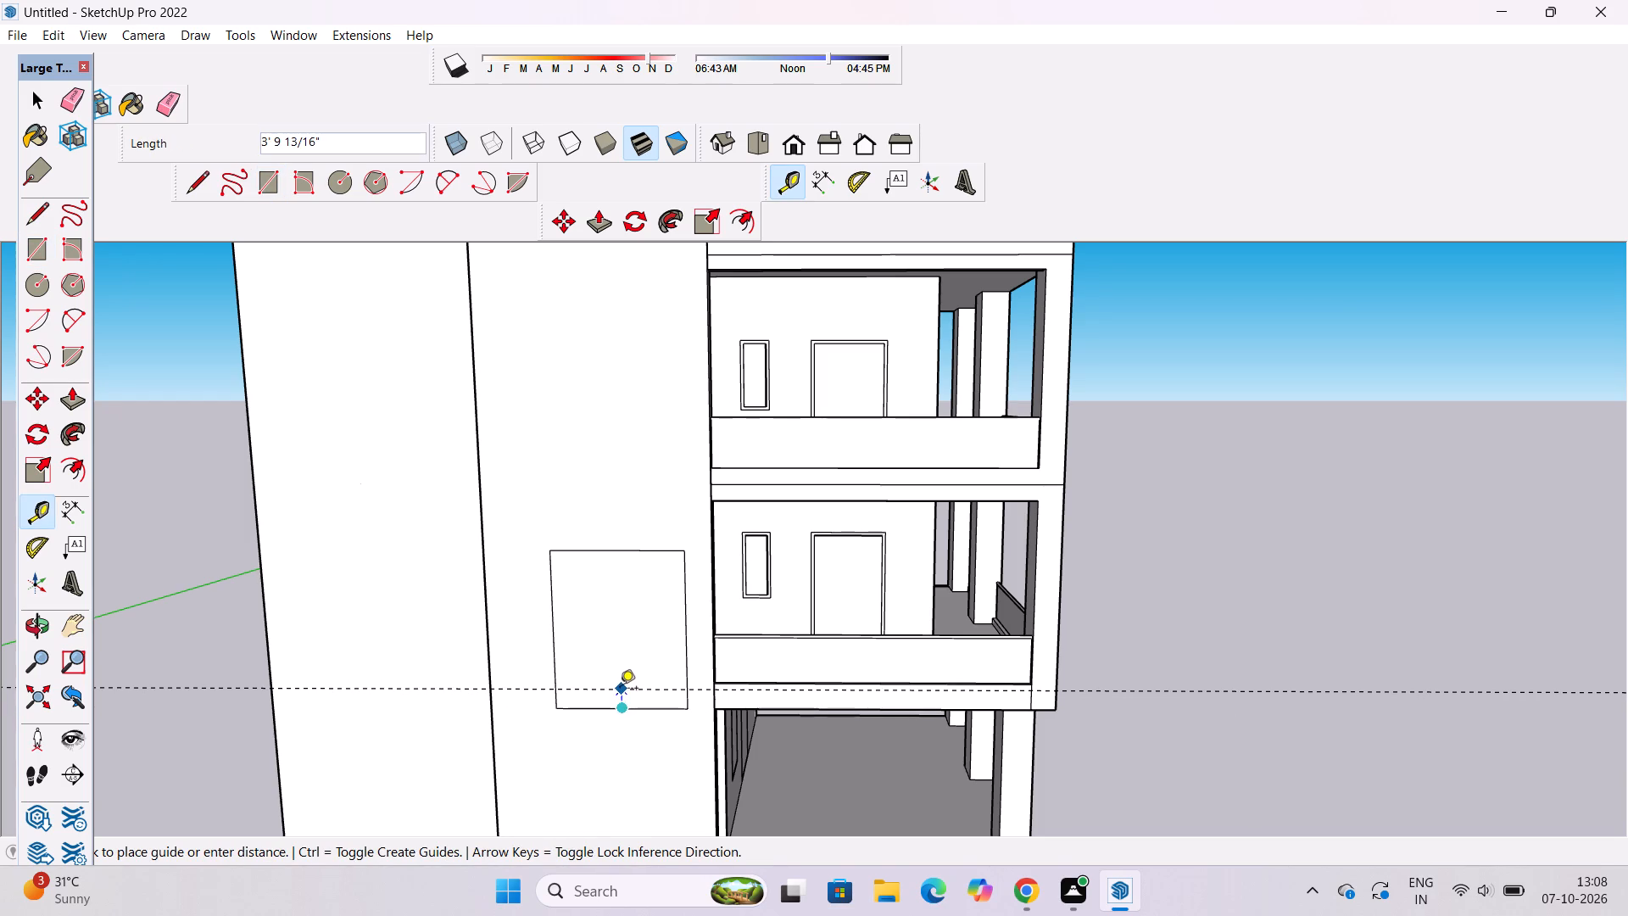
pyautogui.write("2'")
pyautogui.press('Return')
pyautogui.press('l')
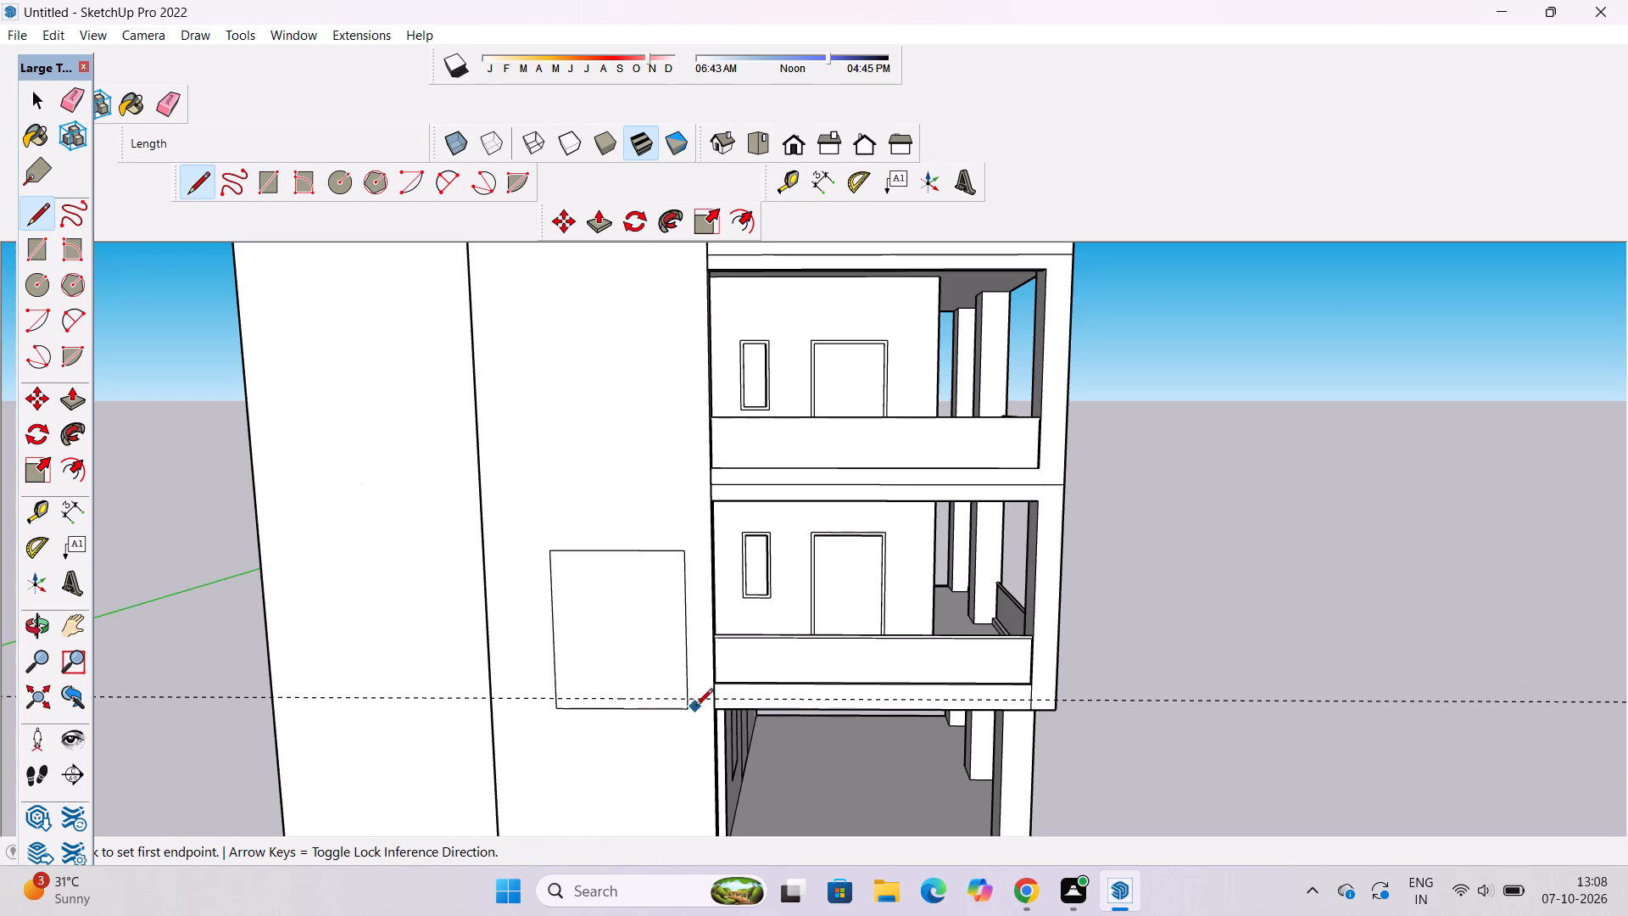
pyautogui.scroll(10, 689, 699)
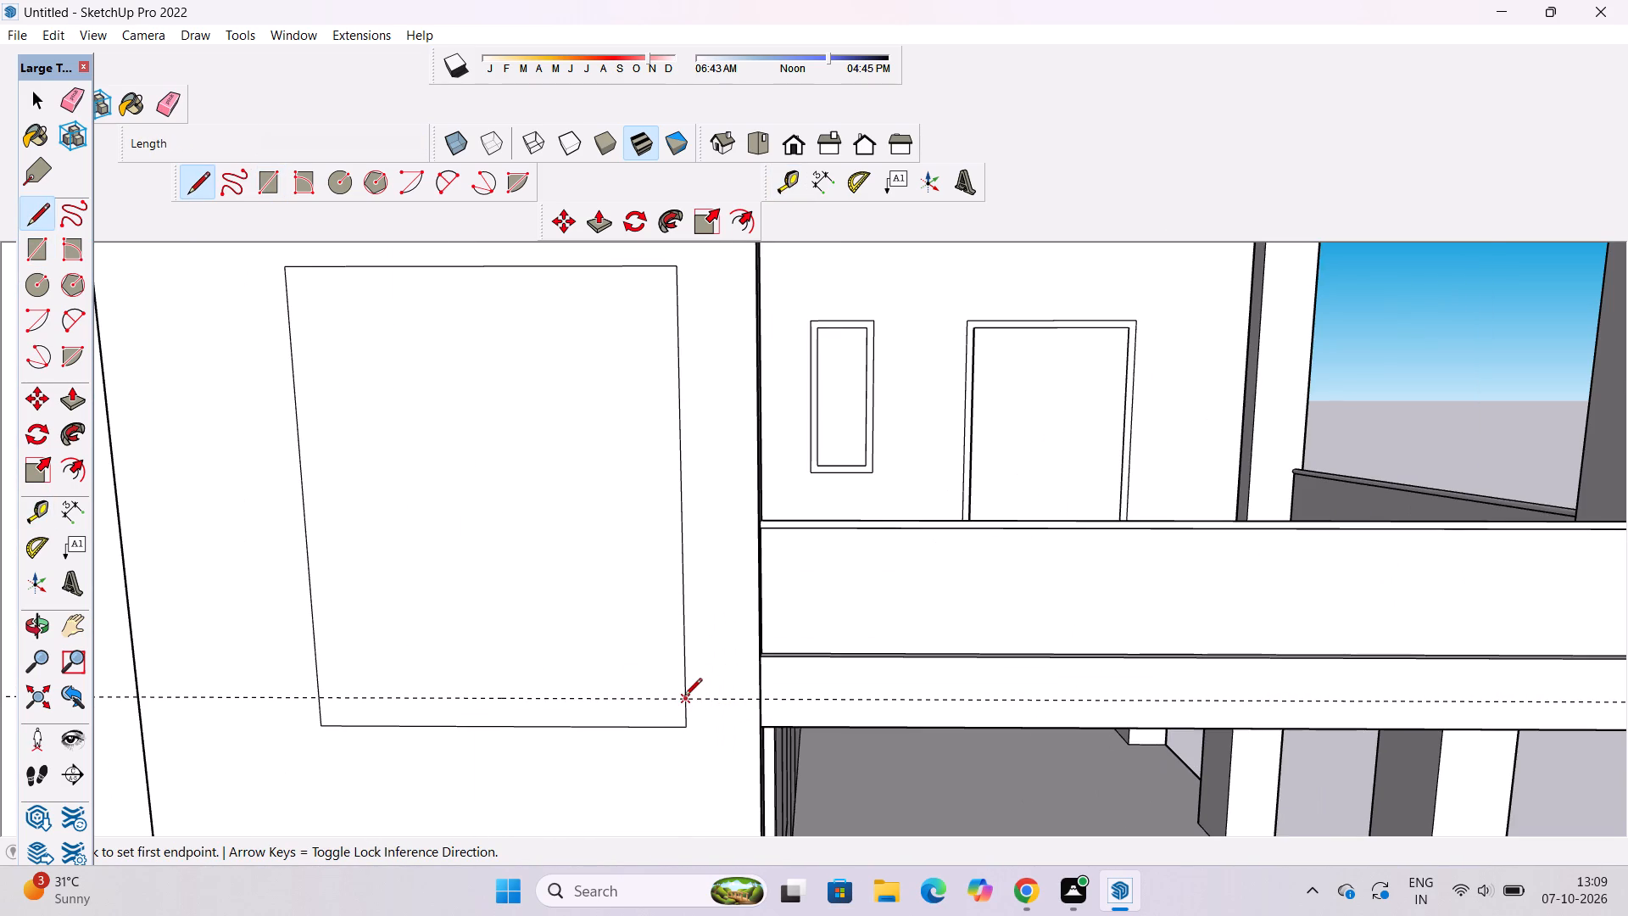
pyautogui.click(684, 697)
pyautogui.click(315, 700)
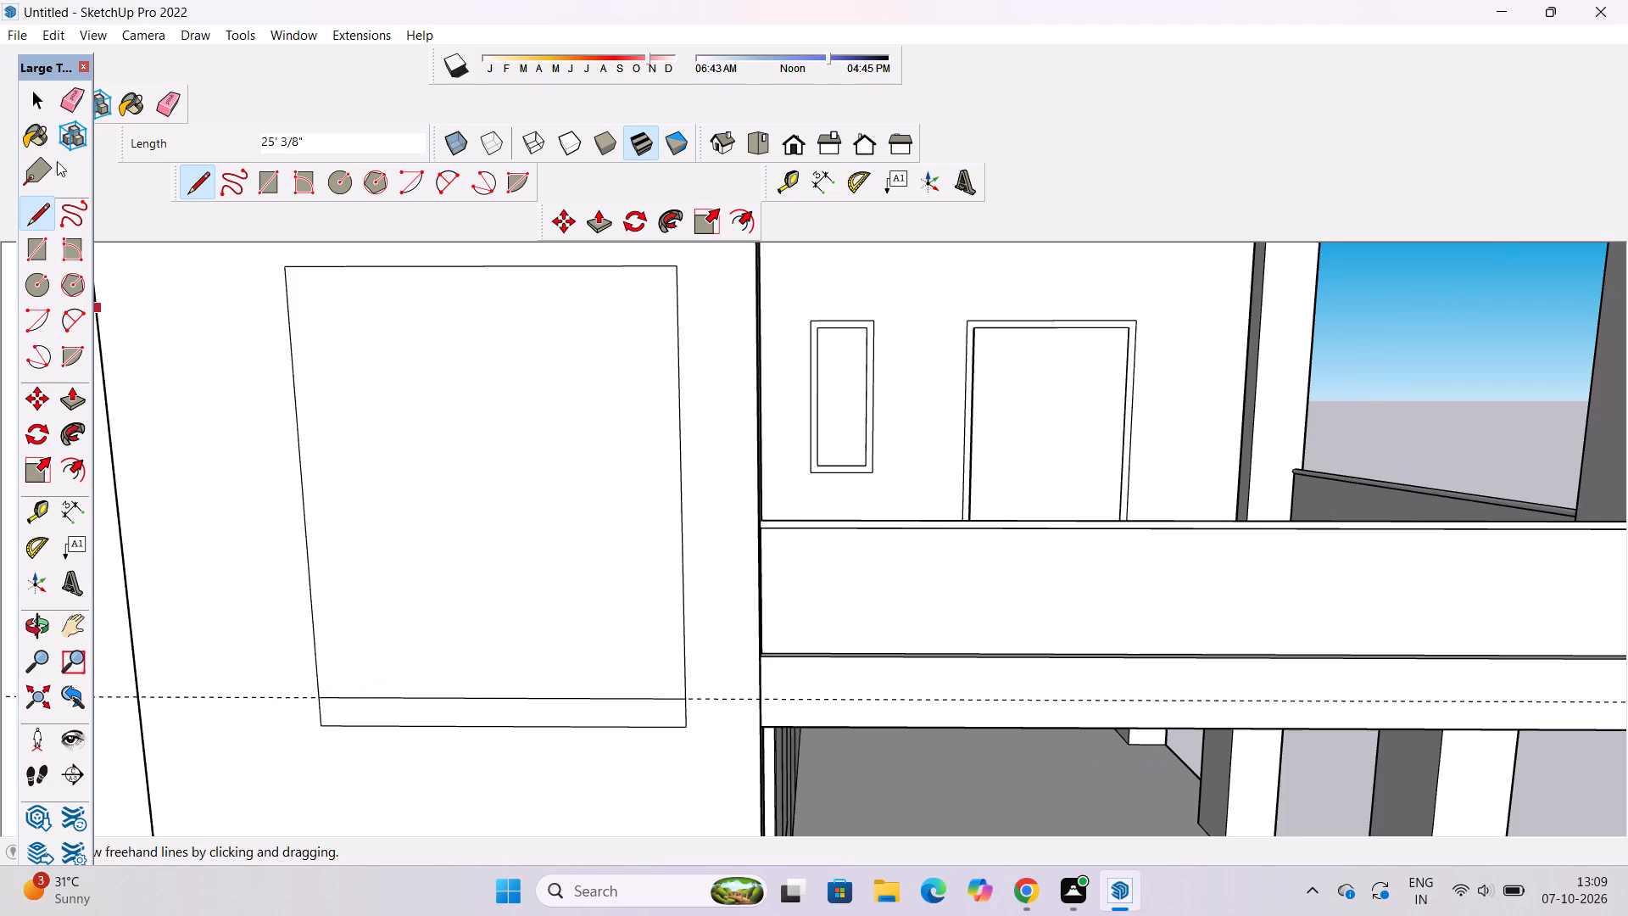
# Erase the horizontal guide crossing the front wall, keeping the line inside the rectangle.
pyautogui.click(164, 102)
pyautogui.moveTo(242, 520); pyautogui.dragTo(244, 694)
pyautogui.click(246, 695)
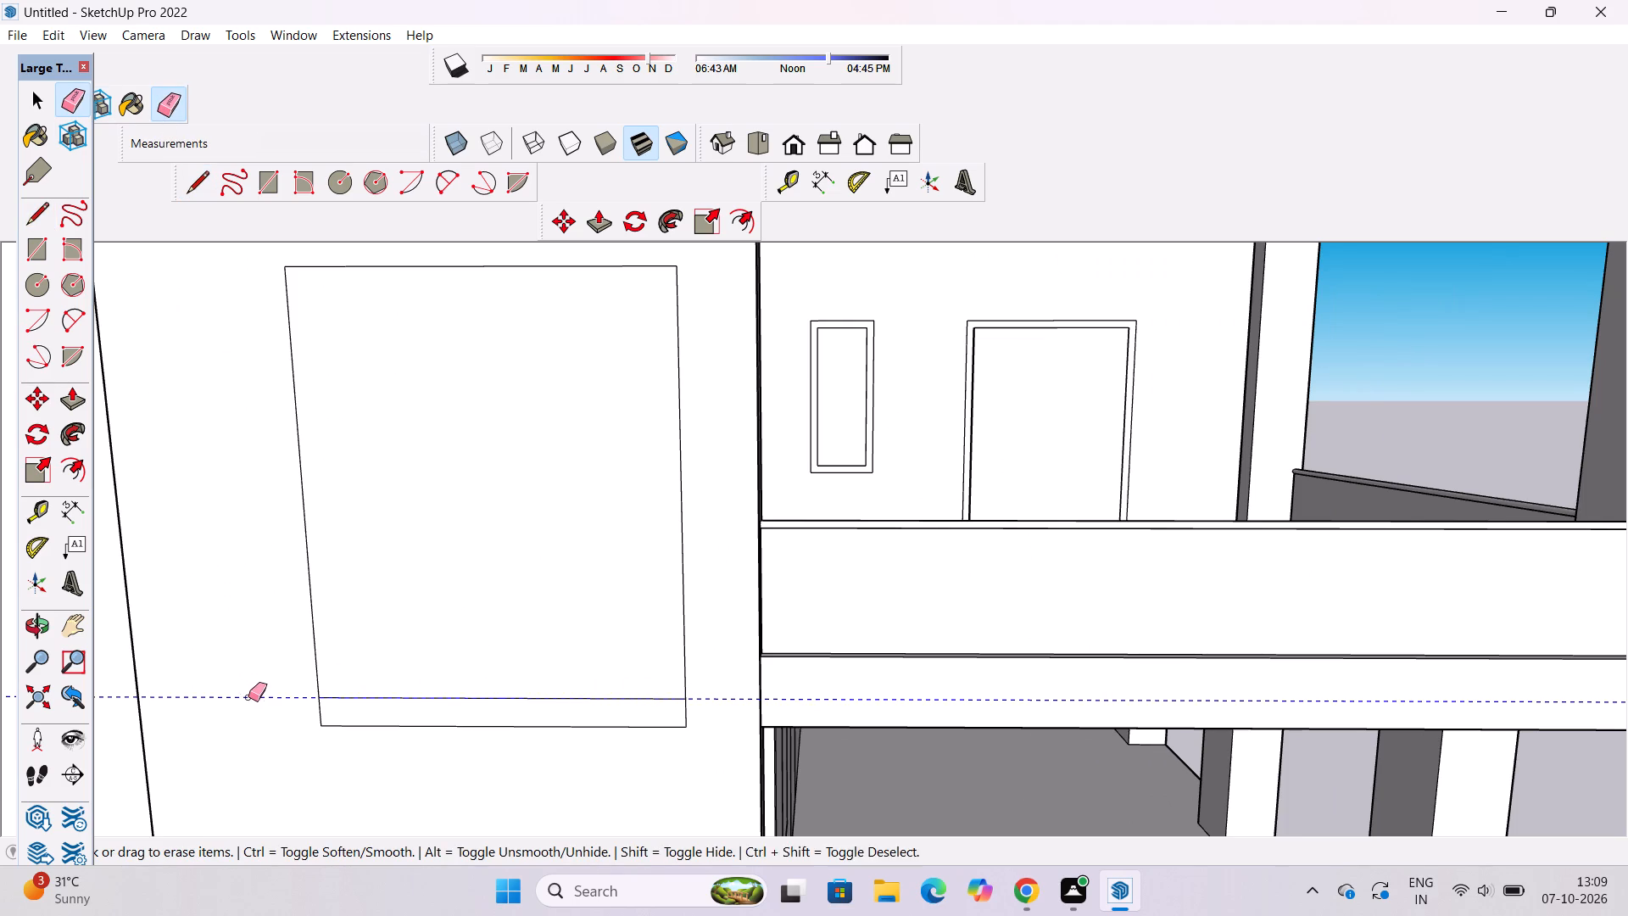
pyautogui.press('space')
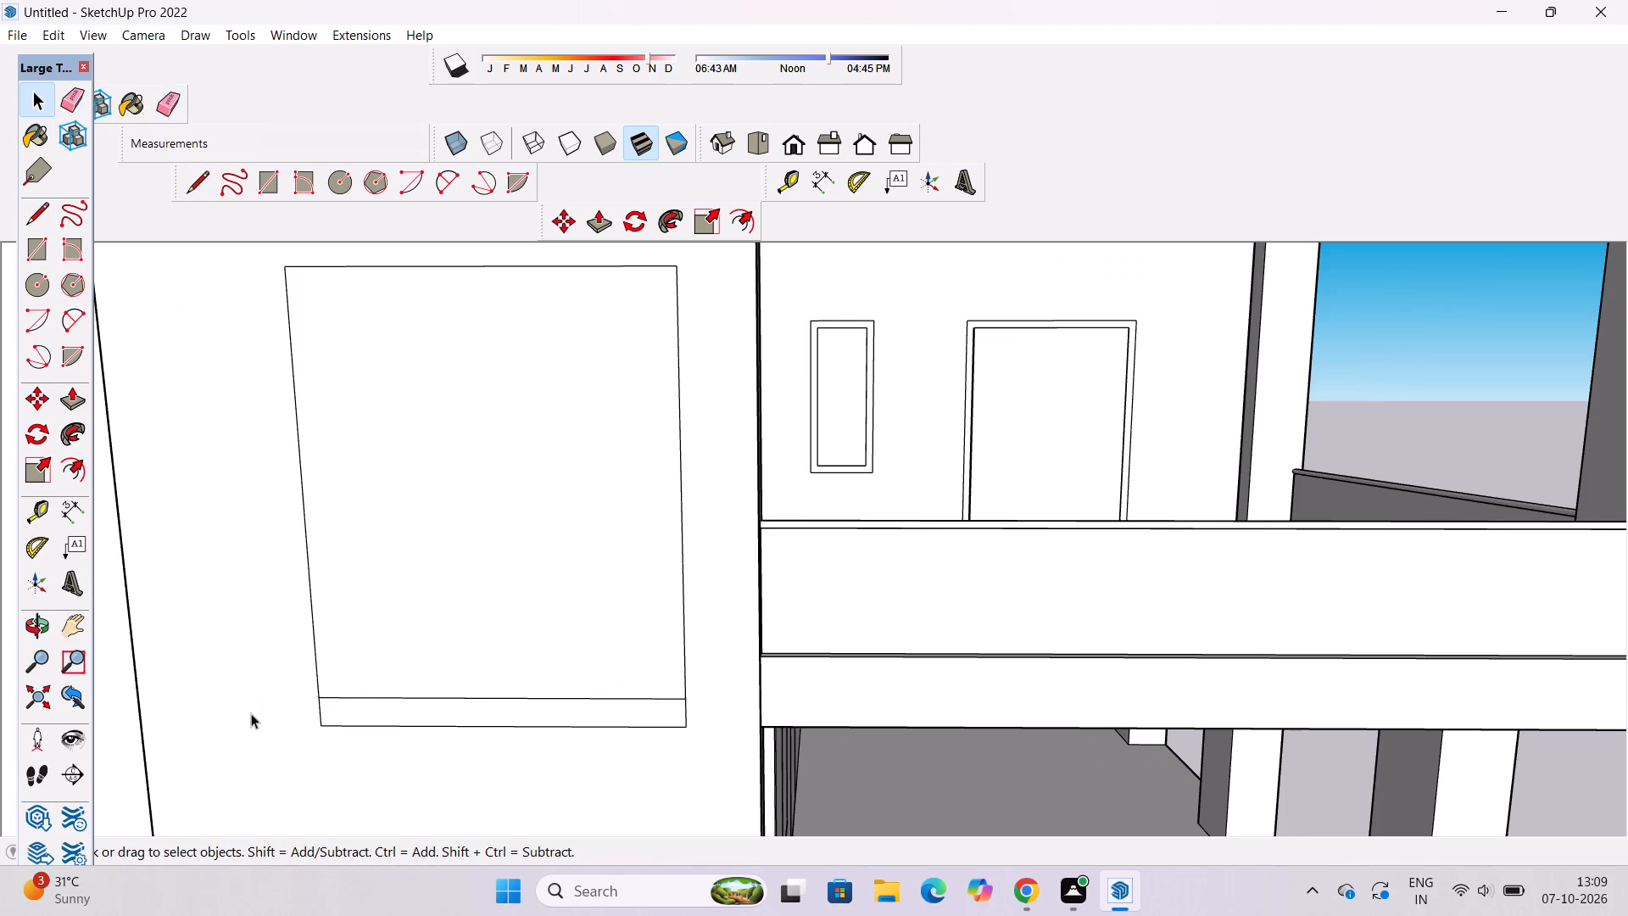
# Offset the rectangle's upper face inward by 1' to outline a window frame above the bottom strip.
pyautogui.press('o')
pyautogui.scroll(-5, 252, 718)
pyautogui.keyDown('shift'); pyautogui.moveTo(328, 689); pyautogui.dragTo(443, 727); pyautogui.keyUp('shift')
pyautogui.keyDown('shift'); pyautogui.click(443, 728); pyautogui.keyUp('shift')
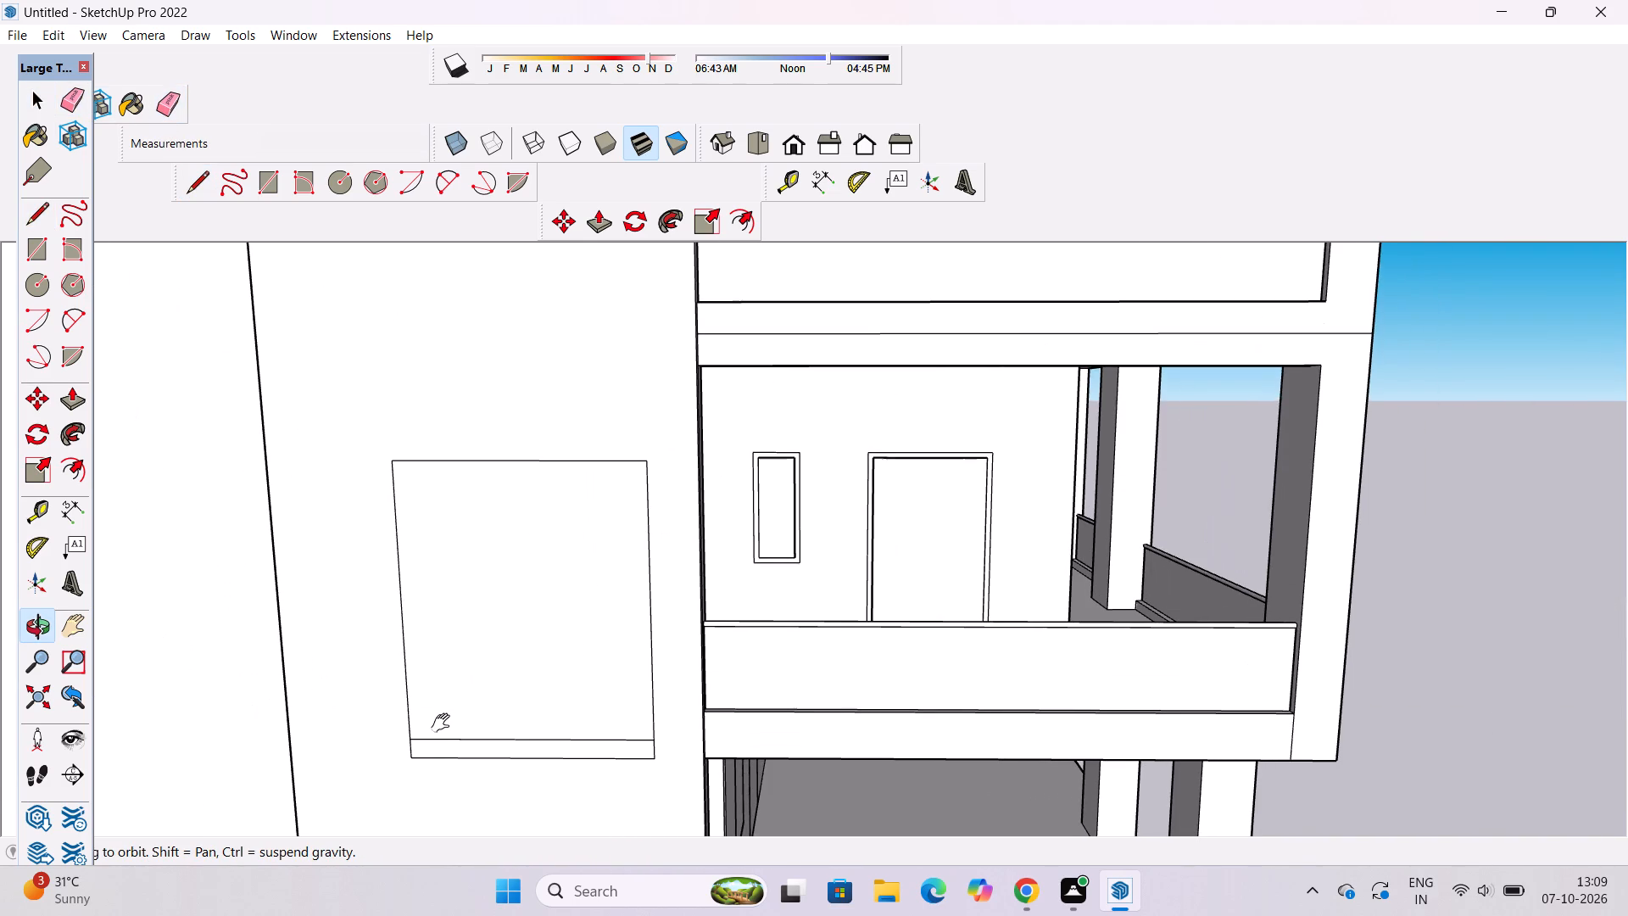
pyautogui.write('of')
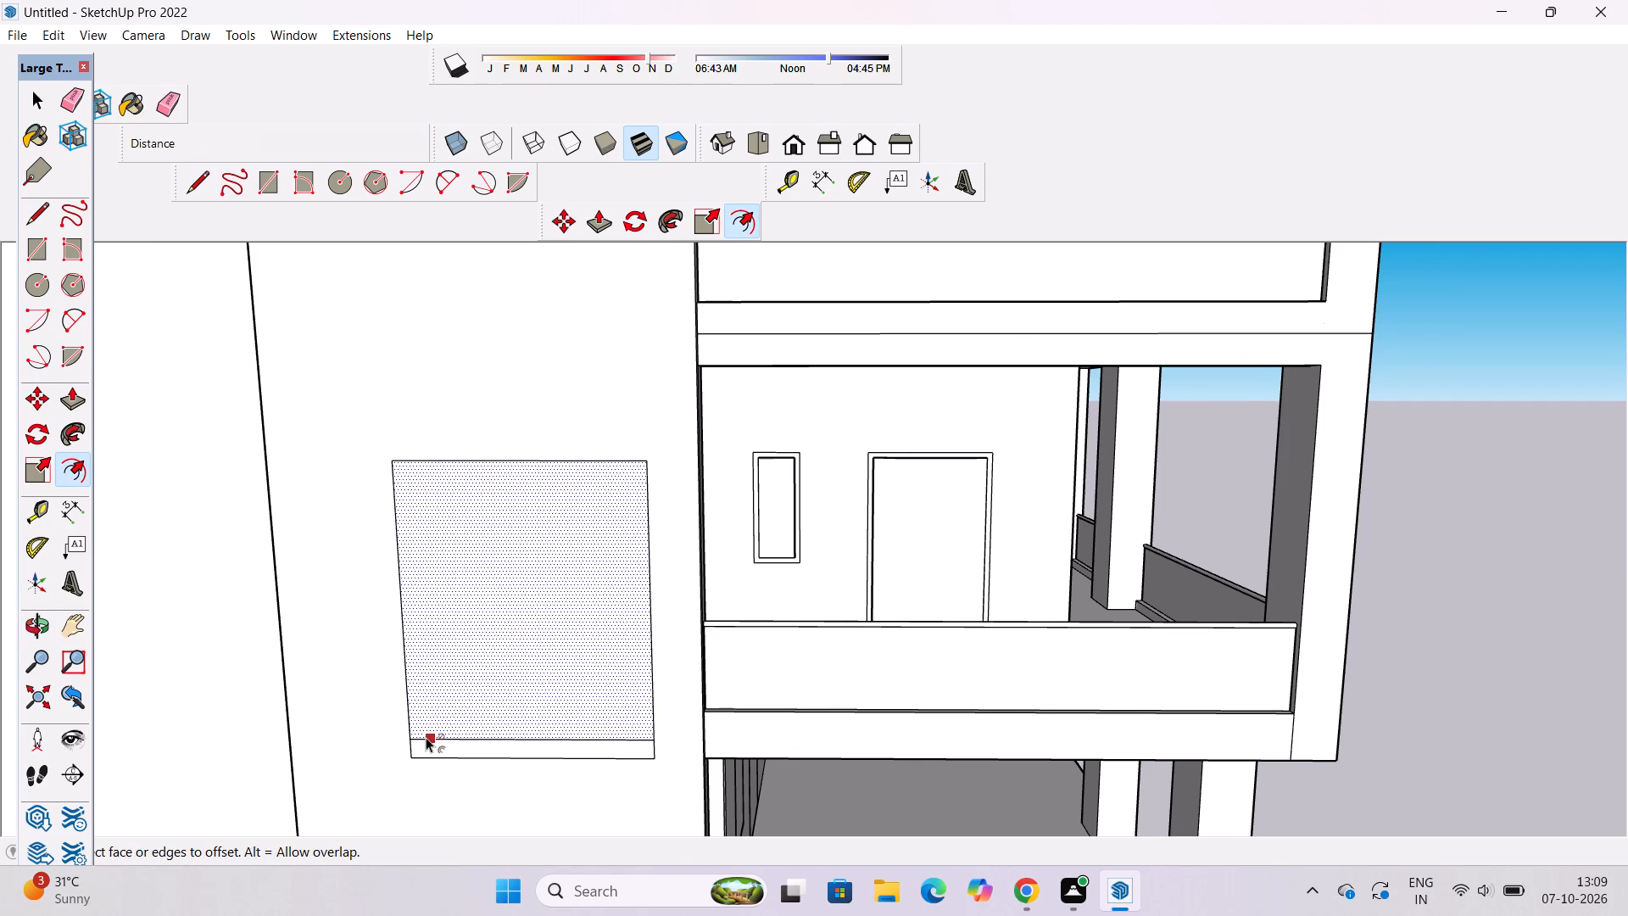
pyautogui.click(536, 464)
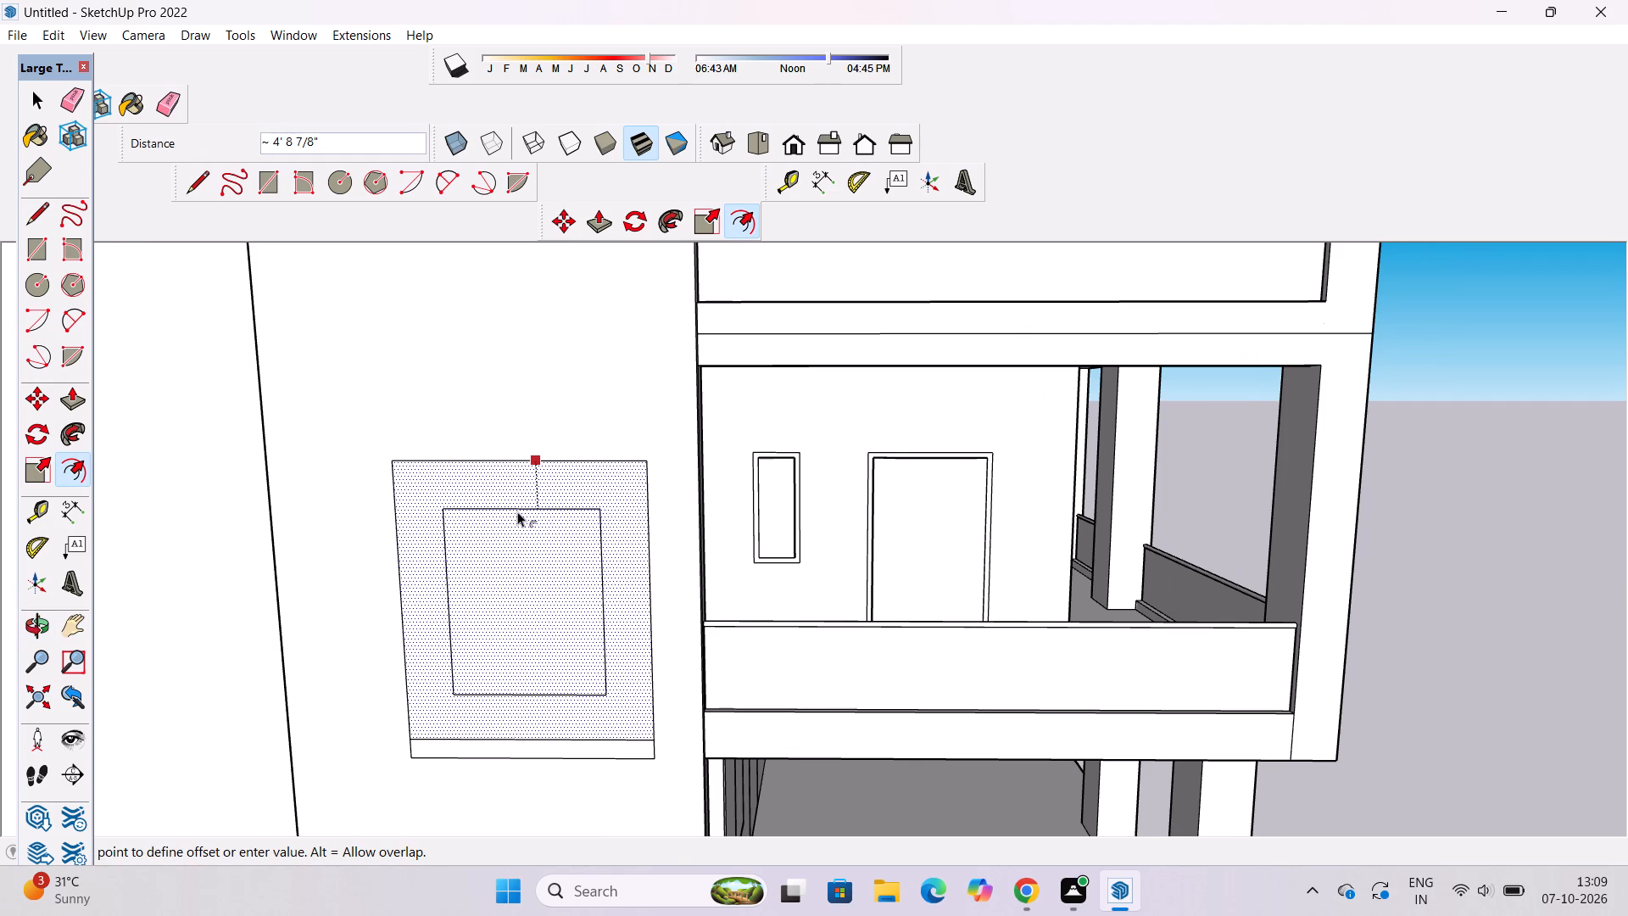
pyautogui.write('21')
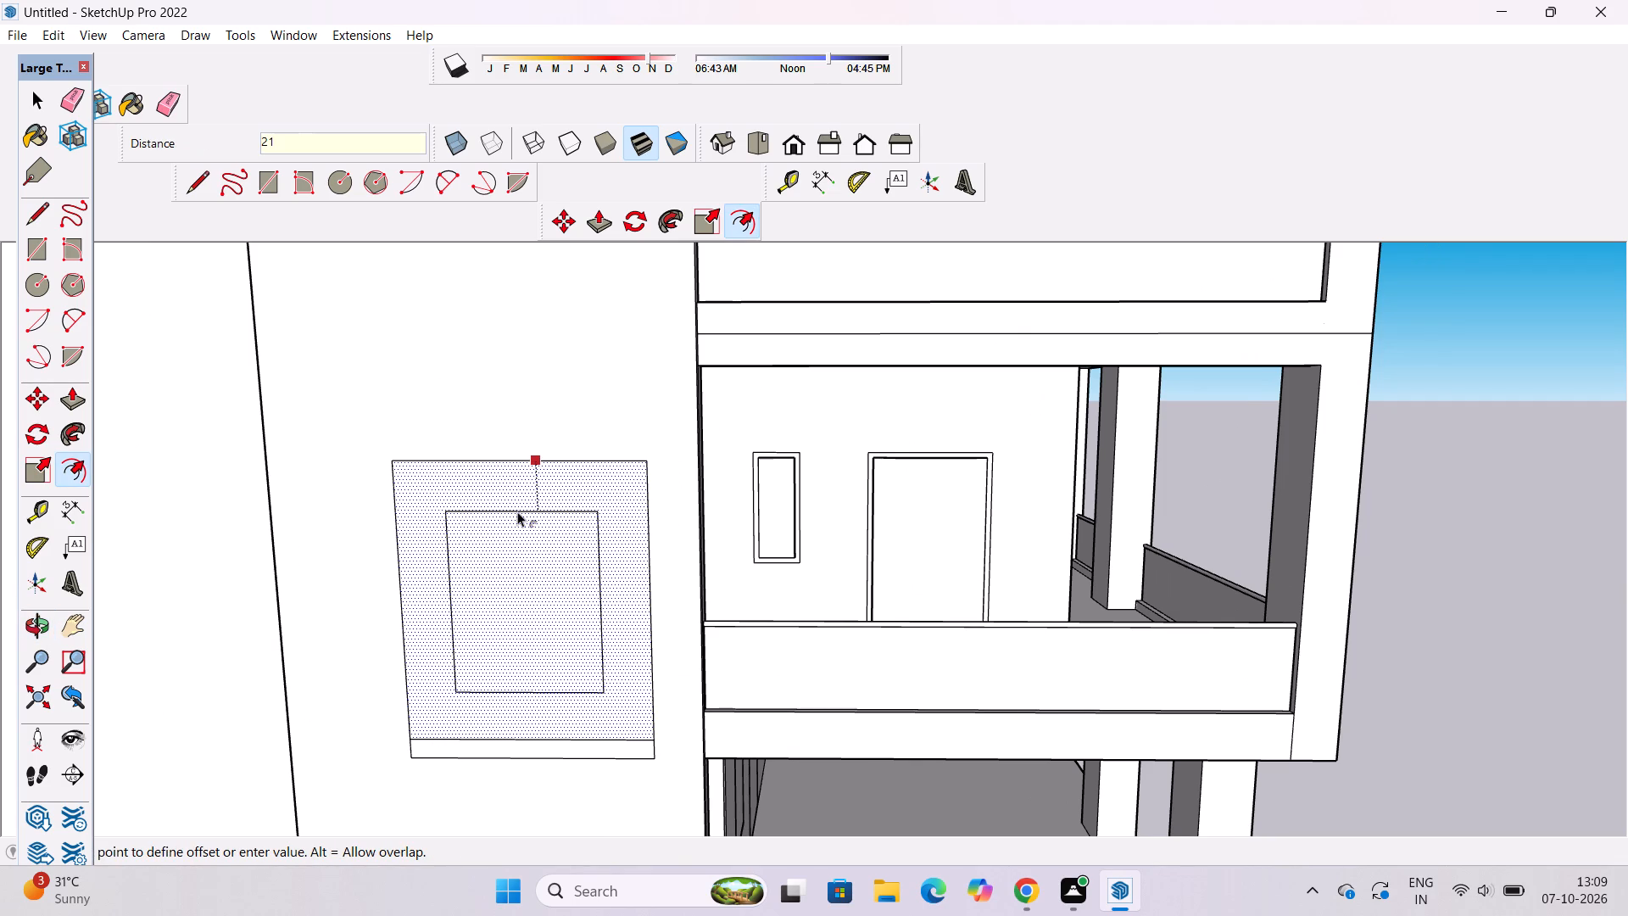
pyautogui.press('BackSpace')
pyautogui.press('BackSpace')
pyautogui.press('1')
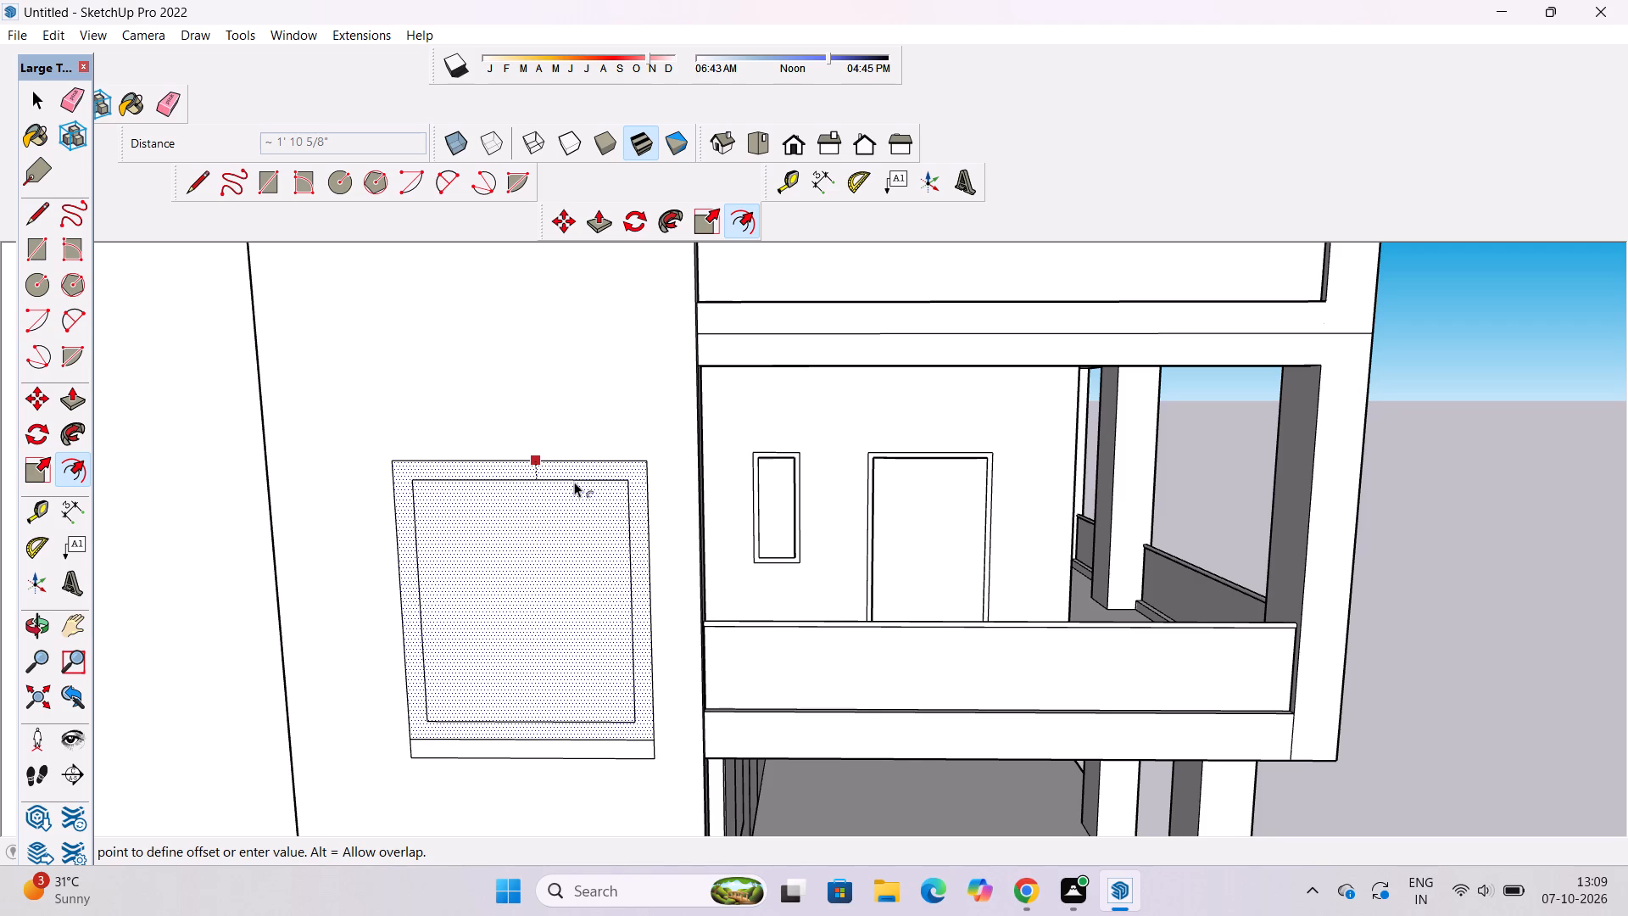
pyautogui.write("1'")
pyautogui.press('Return')
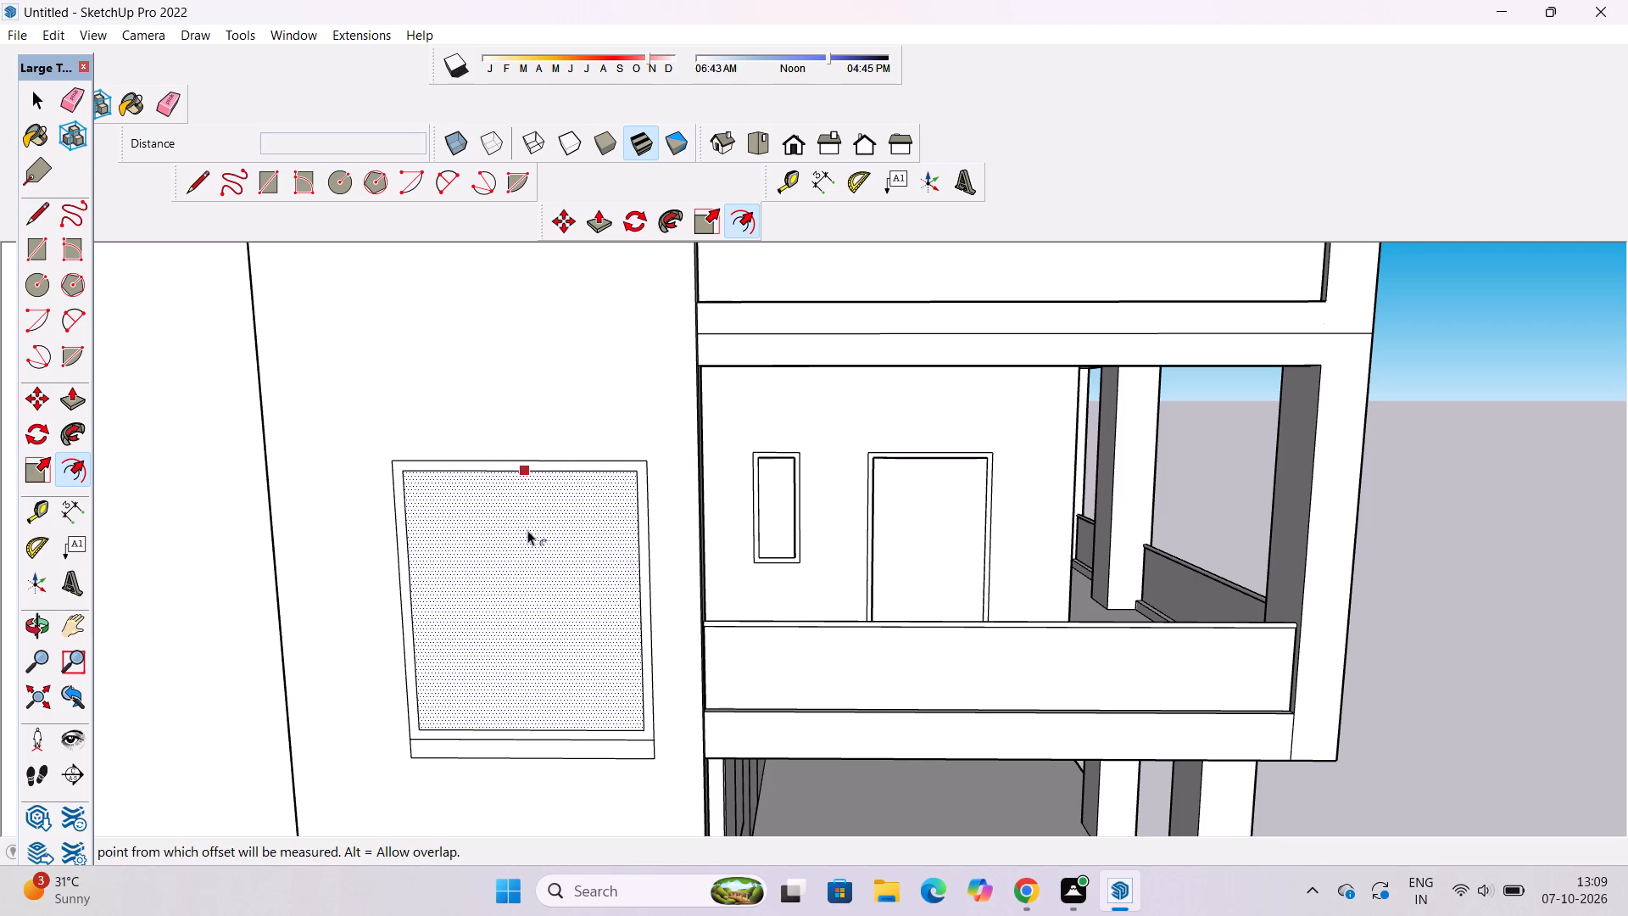
pyautogui.scroll(-4, 506, 546)
pyautogui.press('space')
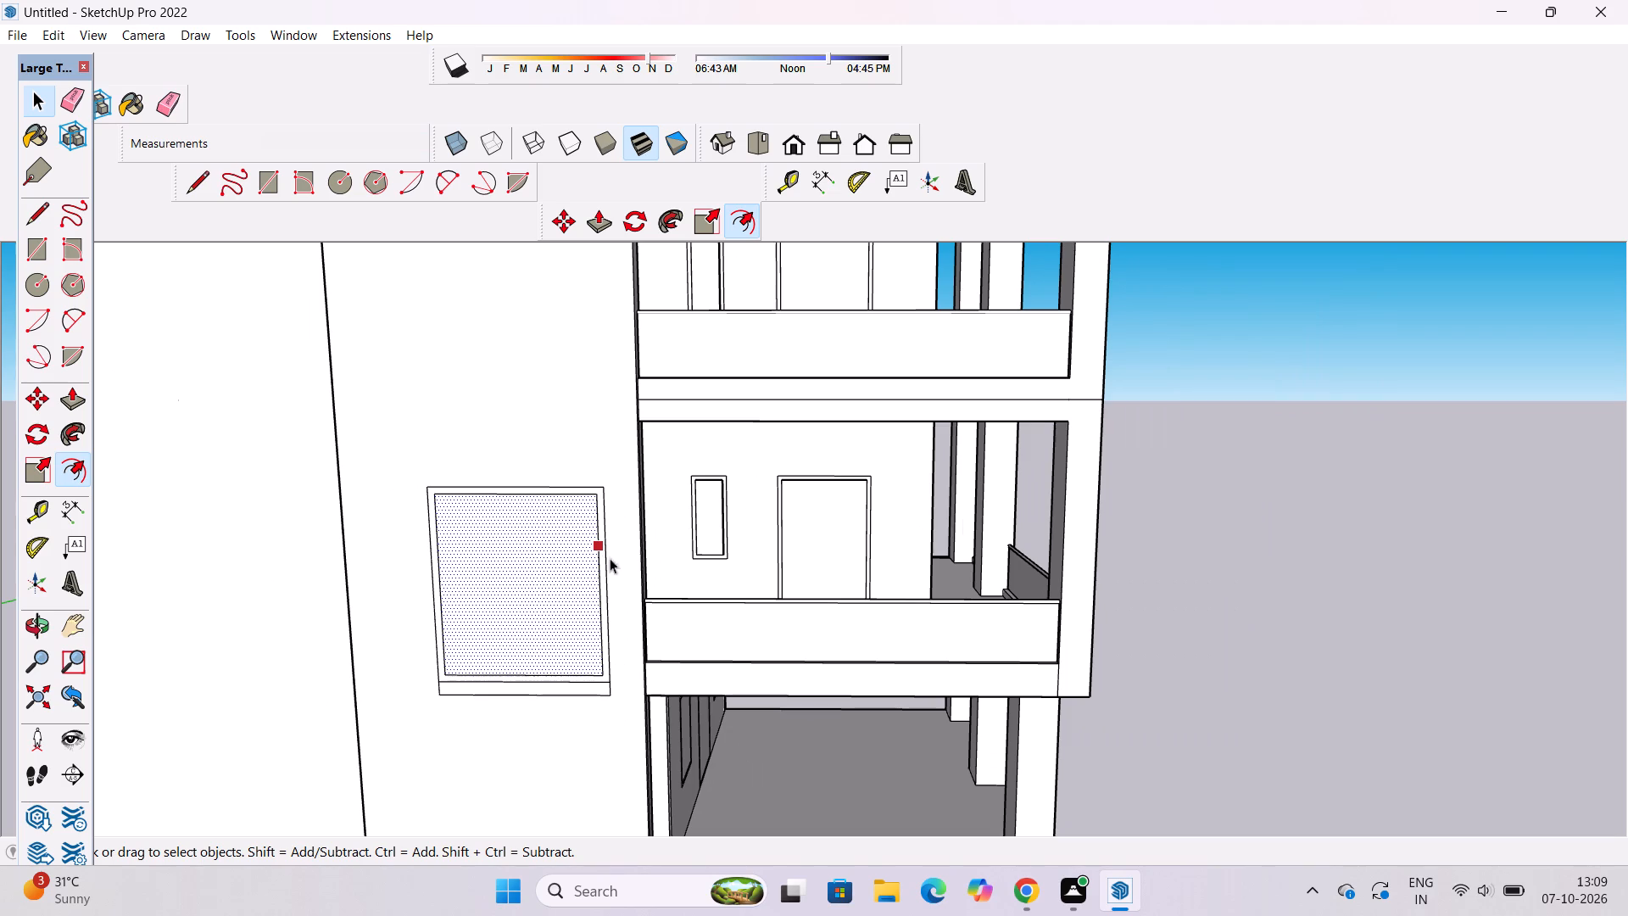
pyautogui.click(1339, 466)
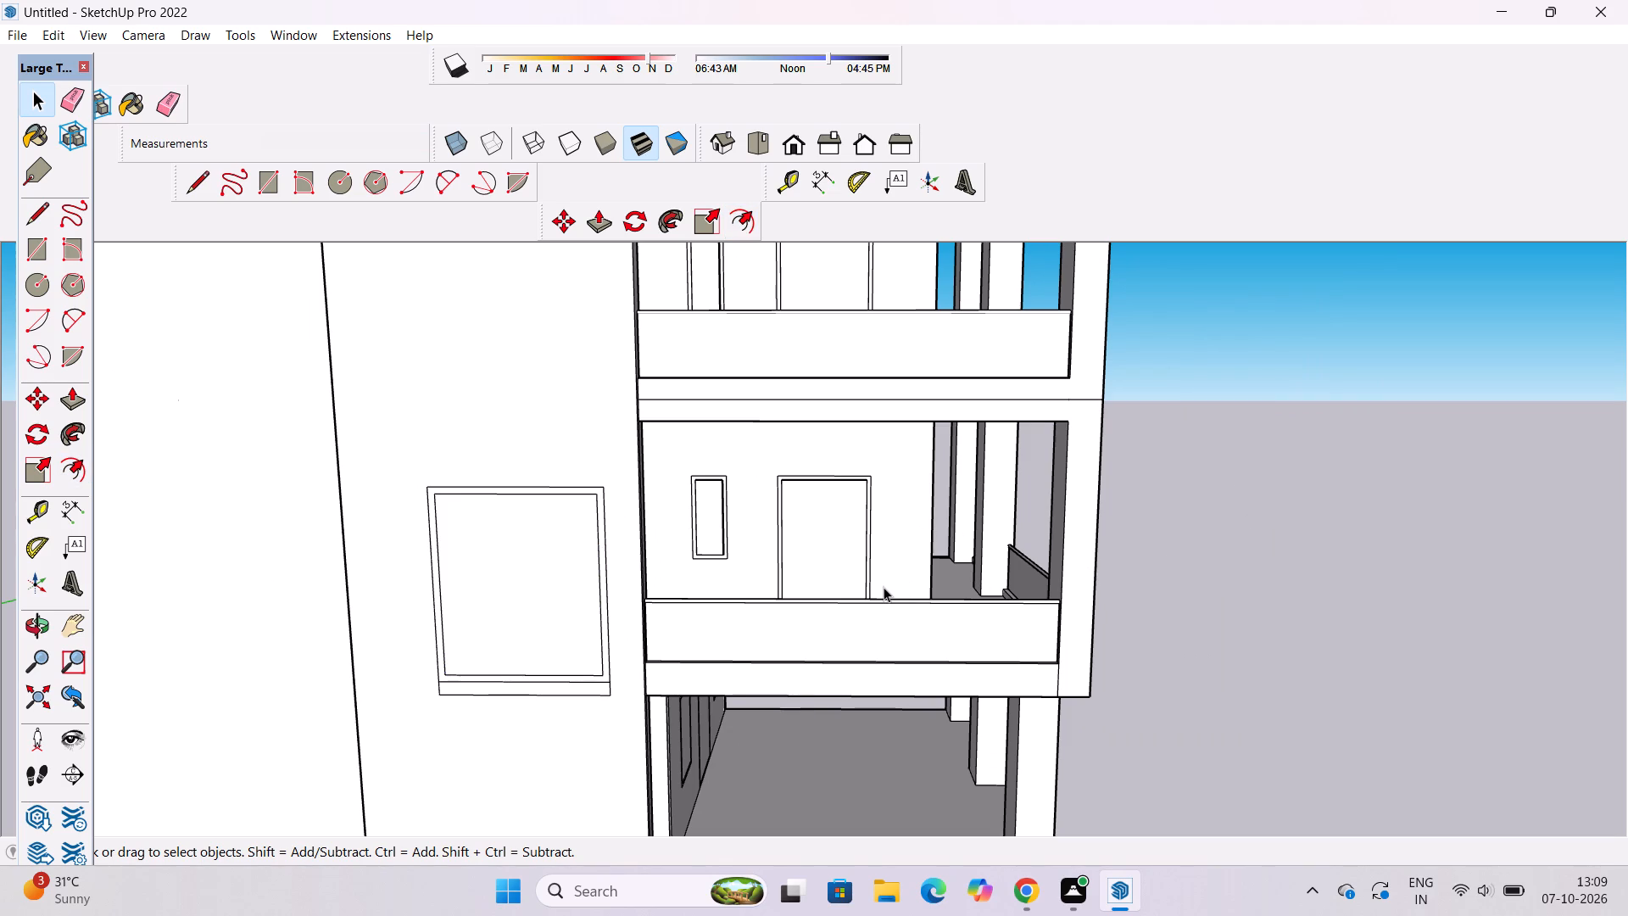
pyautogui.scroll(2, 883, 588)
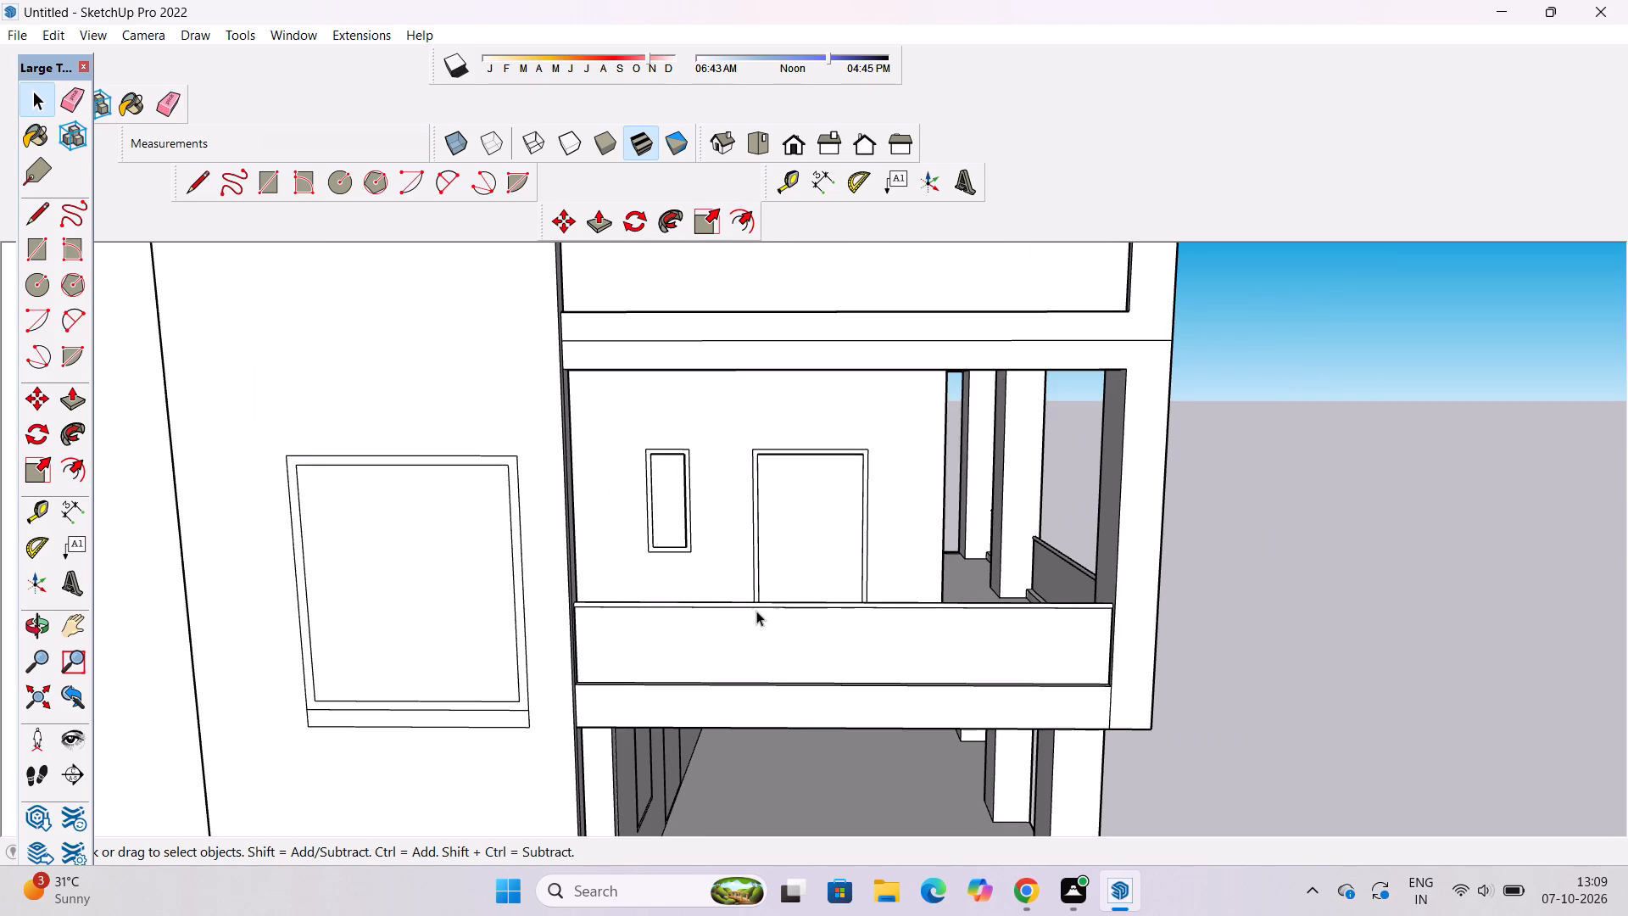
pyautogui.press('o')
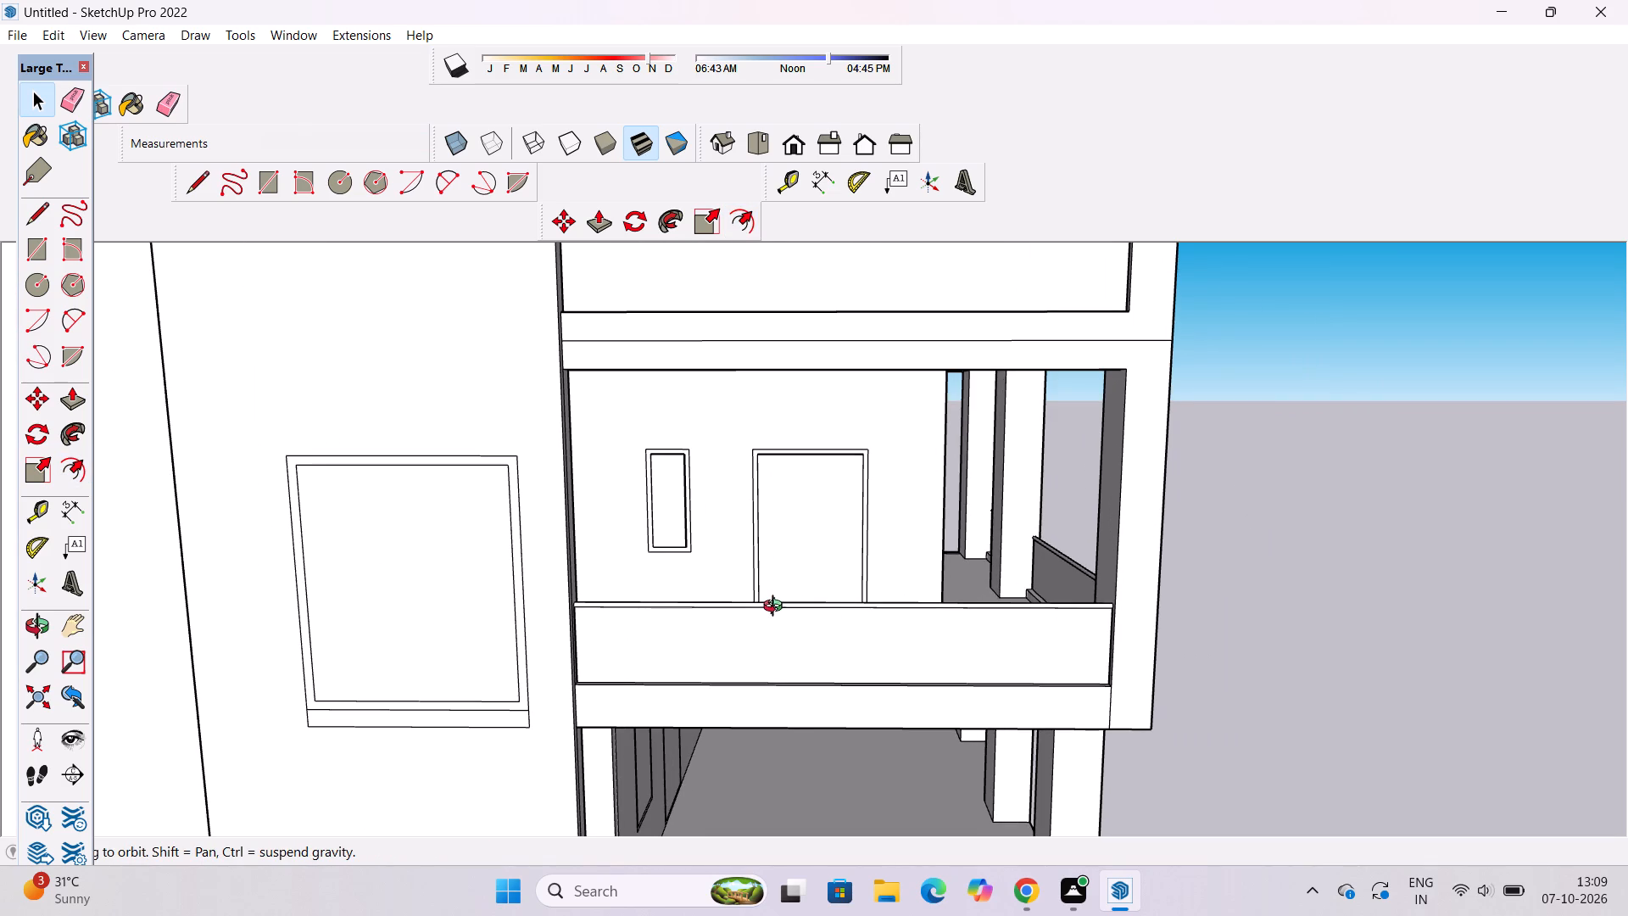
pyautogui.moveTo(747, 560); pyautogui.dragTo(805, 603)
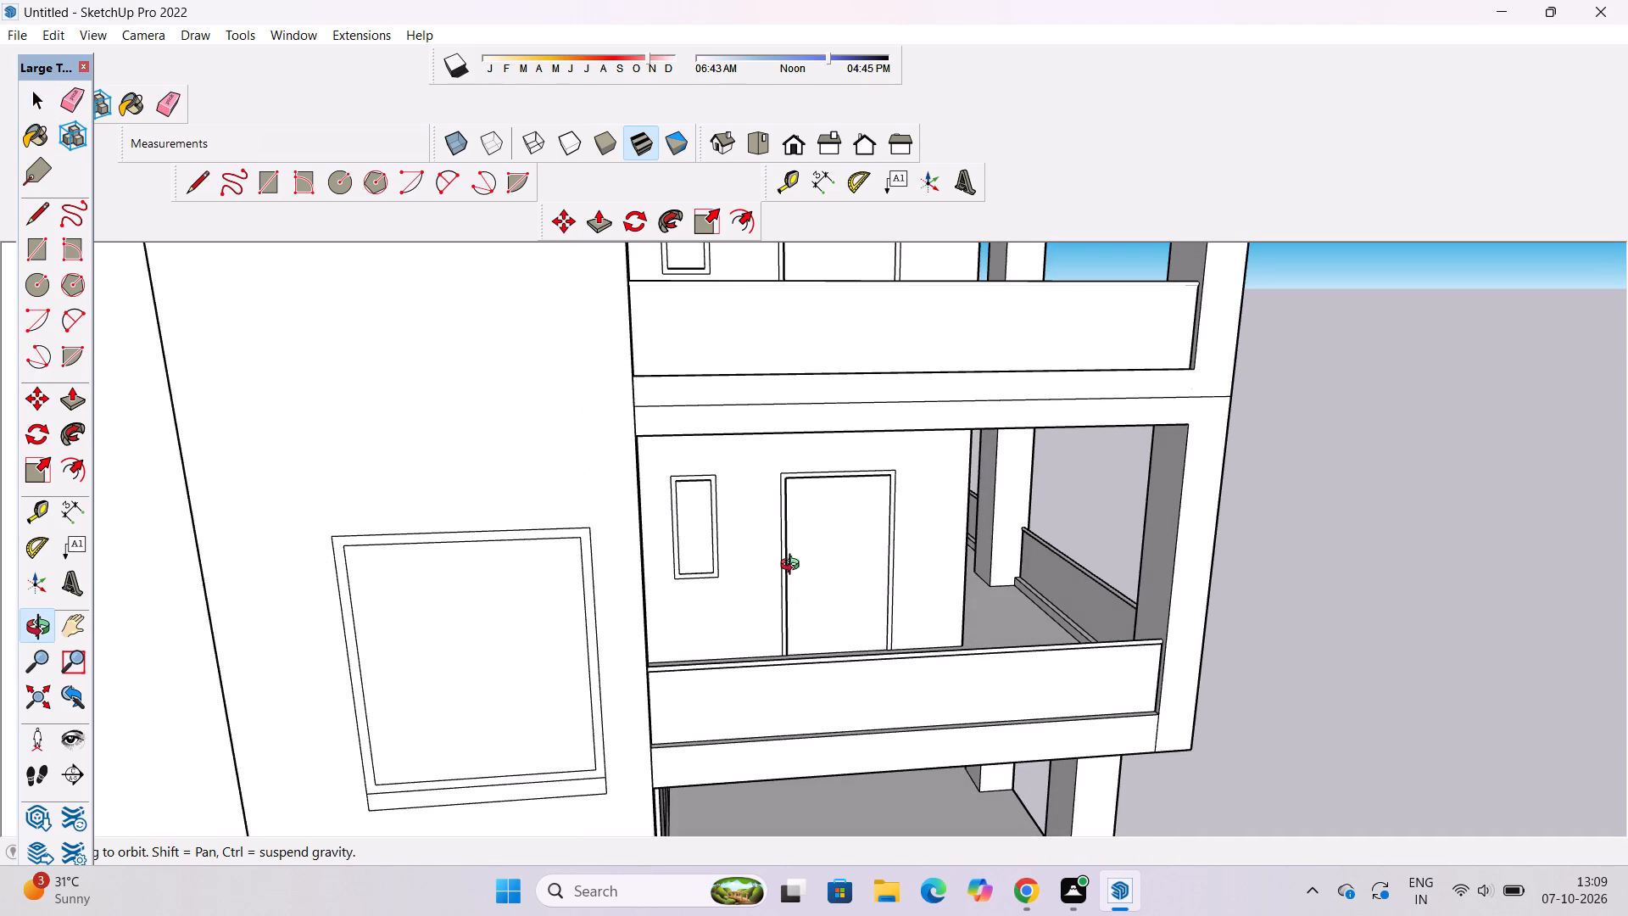
# Examine the first-floor balcony, its door and window, and the large window outline on the front wall from several angles.
pyautogui.scroll(2, 924, 489)
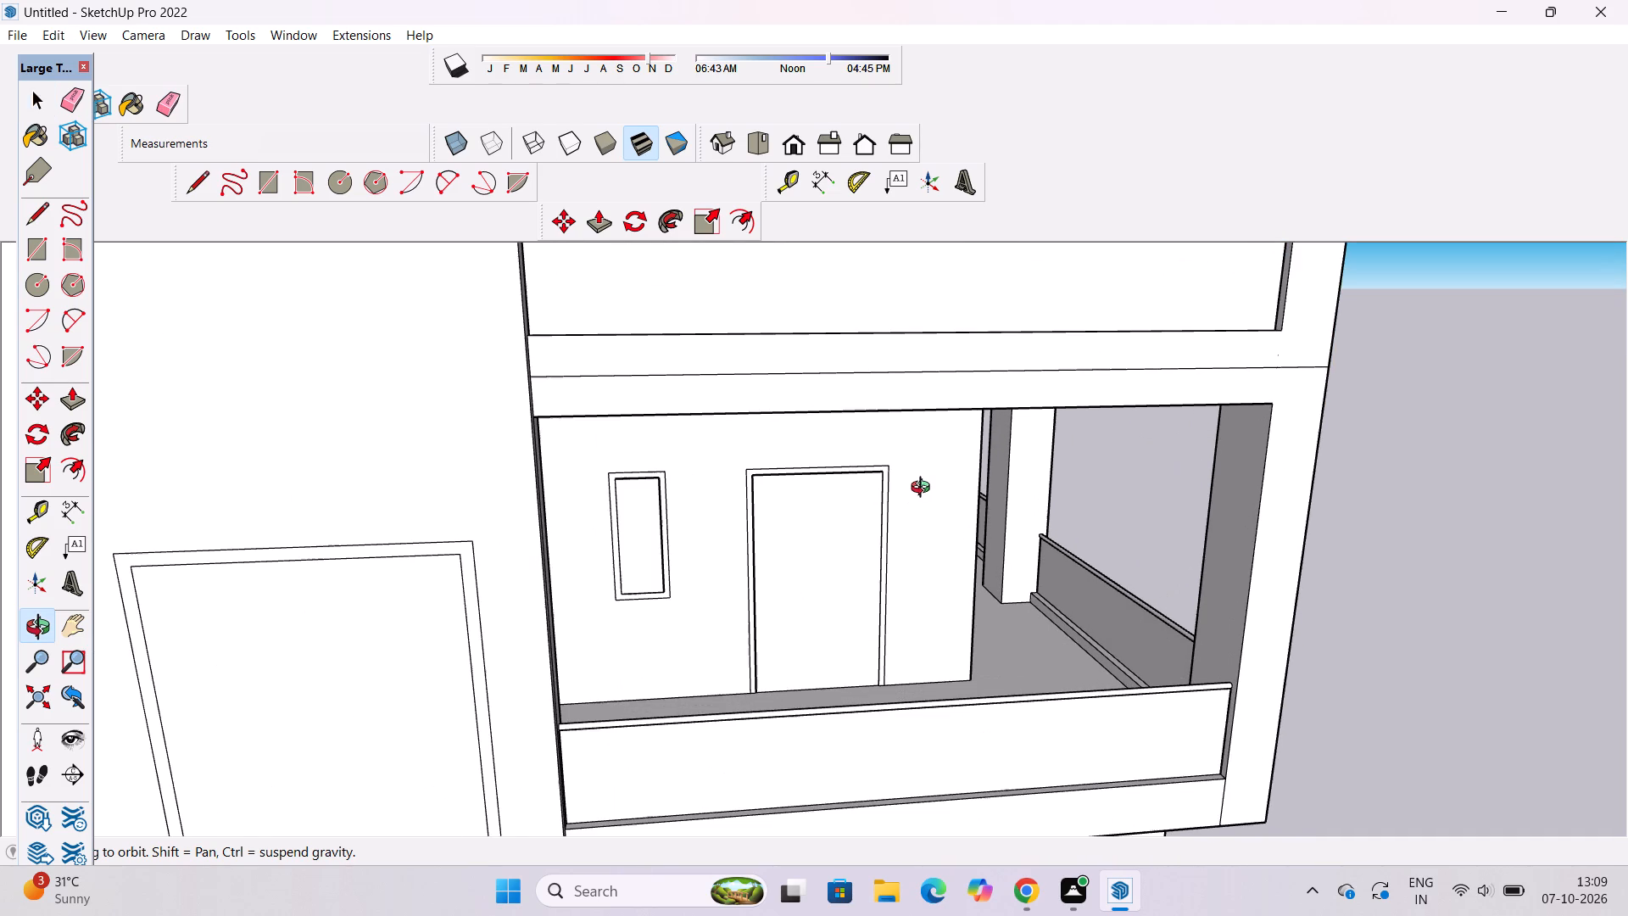
pyautogui.keyDown('shift'); pyautogui.moveTo(1020, 513); pyautogui.dragTo(822, 520); pyautogui.keyUp('shift')
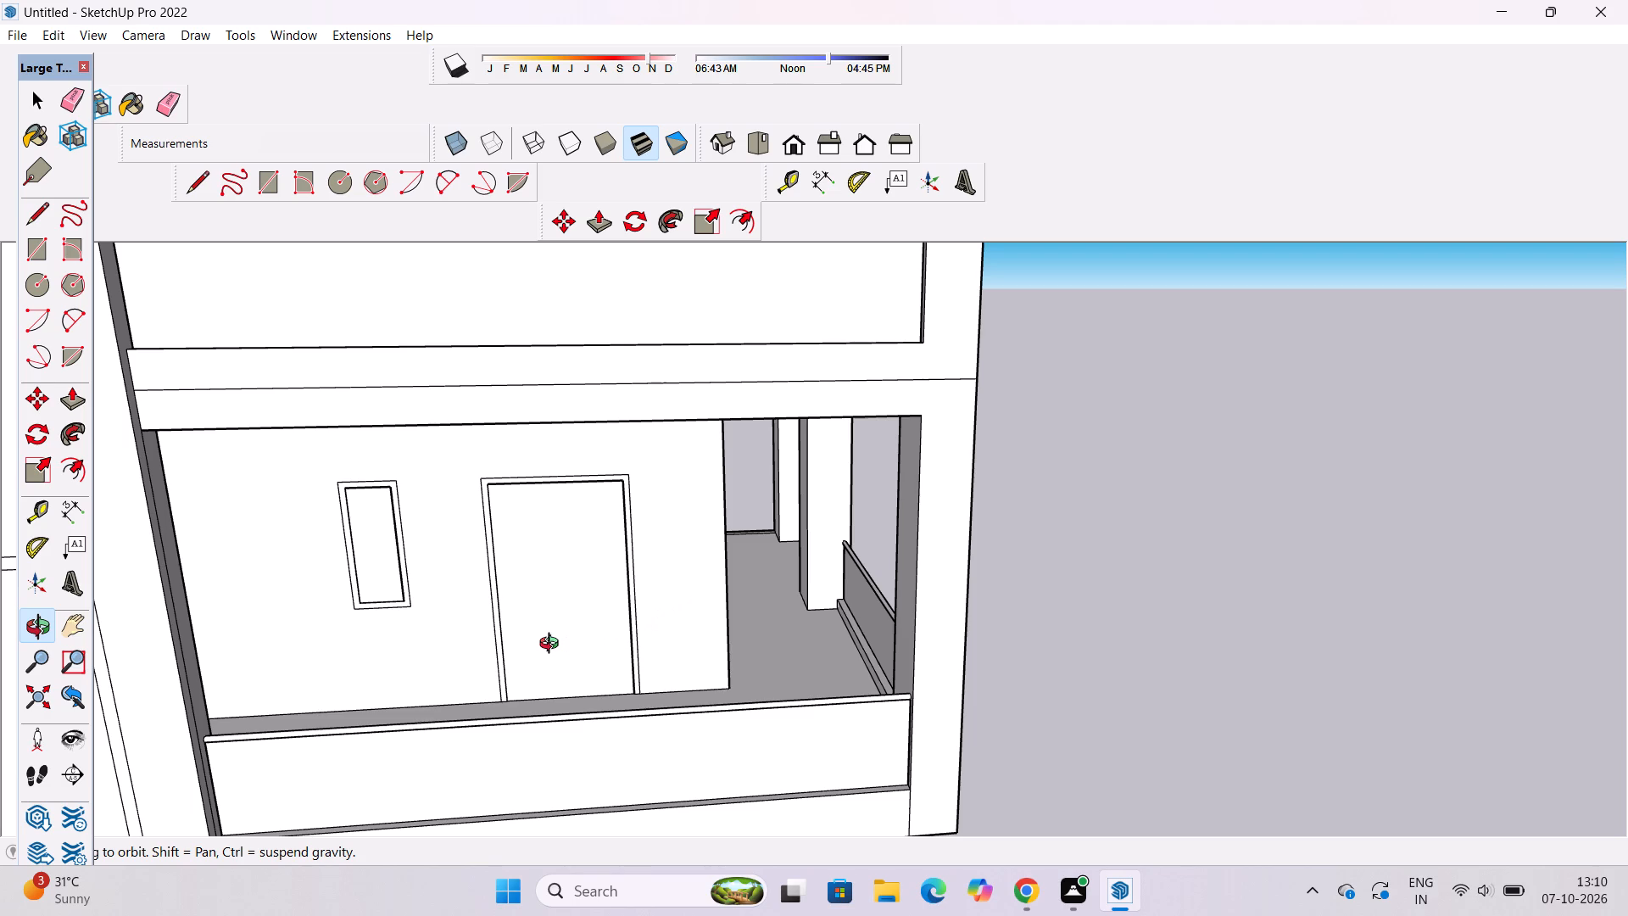
pyautogui.scroll(-3, 517, 640)
pyautogui.scroll(2, 554, 633)
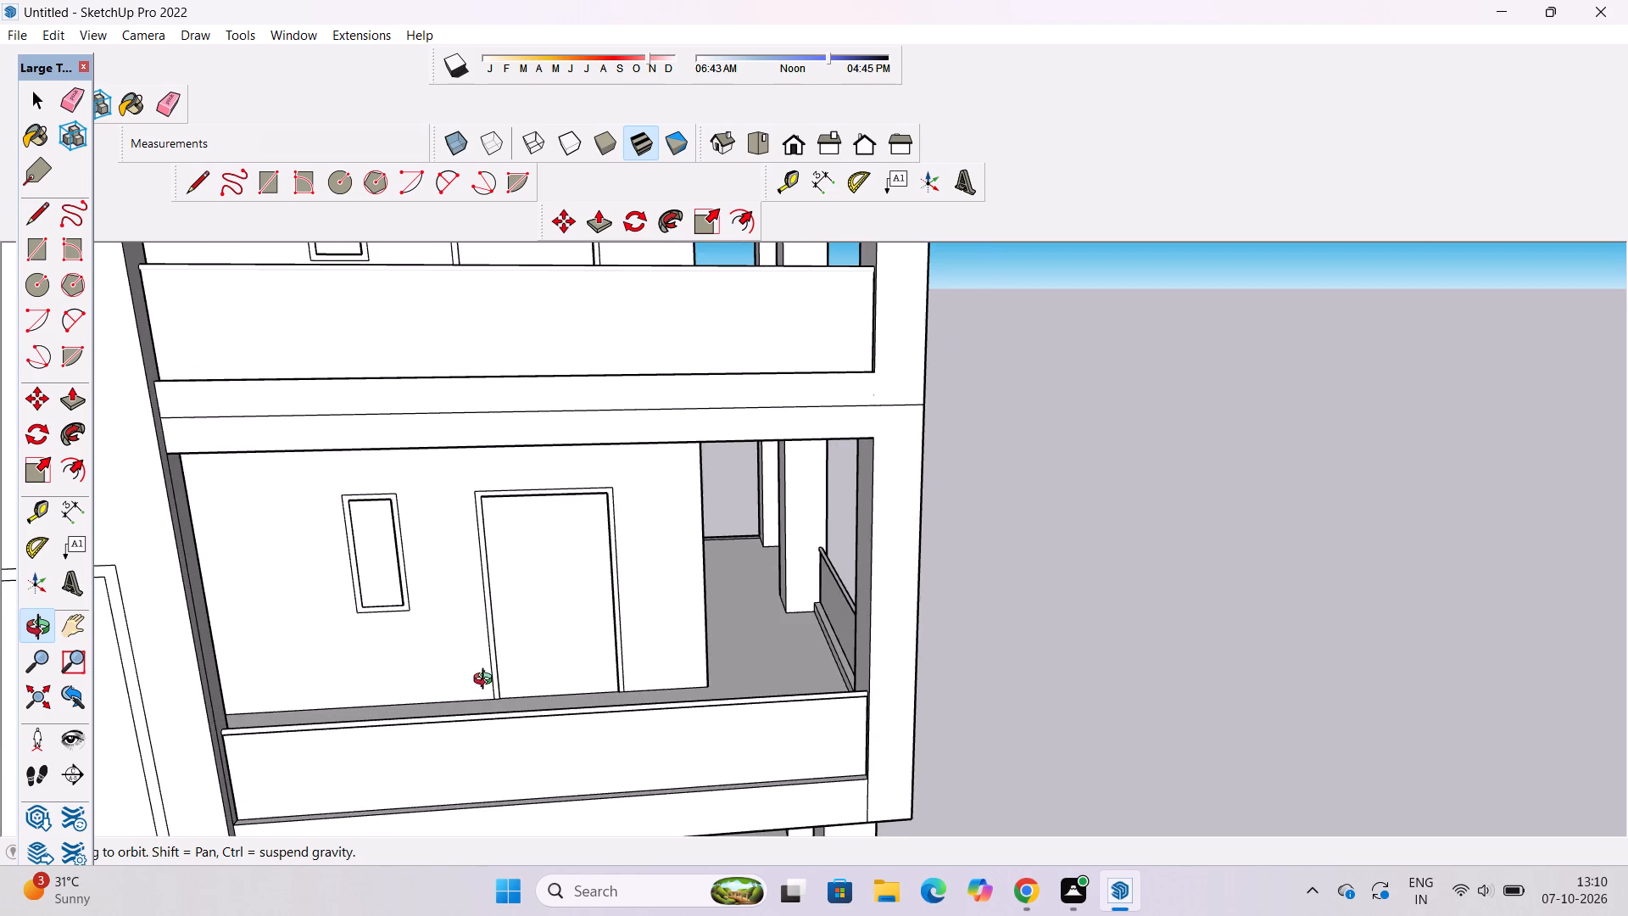
pyautogui.moveTo(487, 682); pyautogui.dragTo(564, 671)
pyautogui.scroll(1, 656, 665)
pyautogui.moveTo(711, 645); pyautogui.dragTo(616, 689)
pyautogui.keyDown('shift'); pyautogui.moveTo(616, 689); pyautogui.dragTo(745, 676); pyautogui.keyUp('shift')
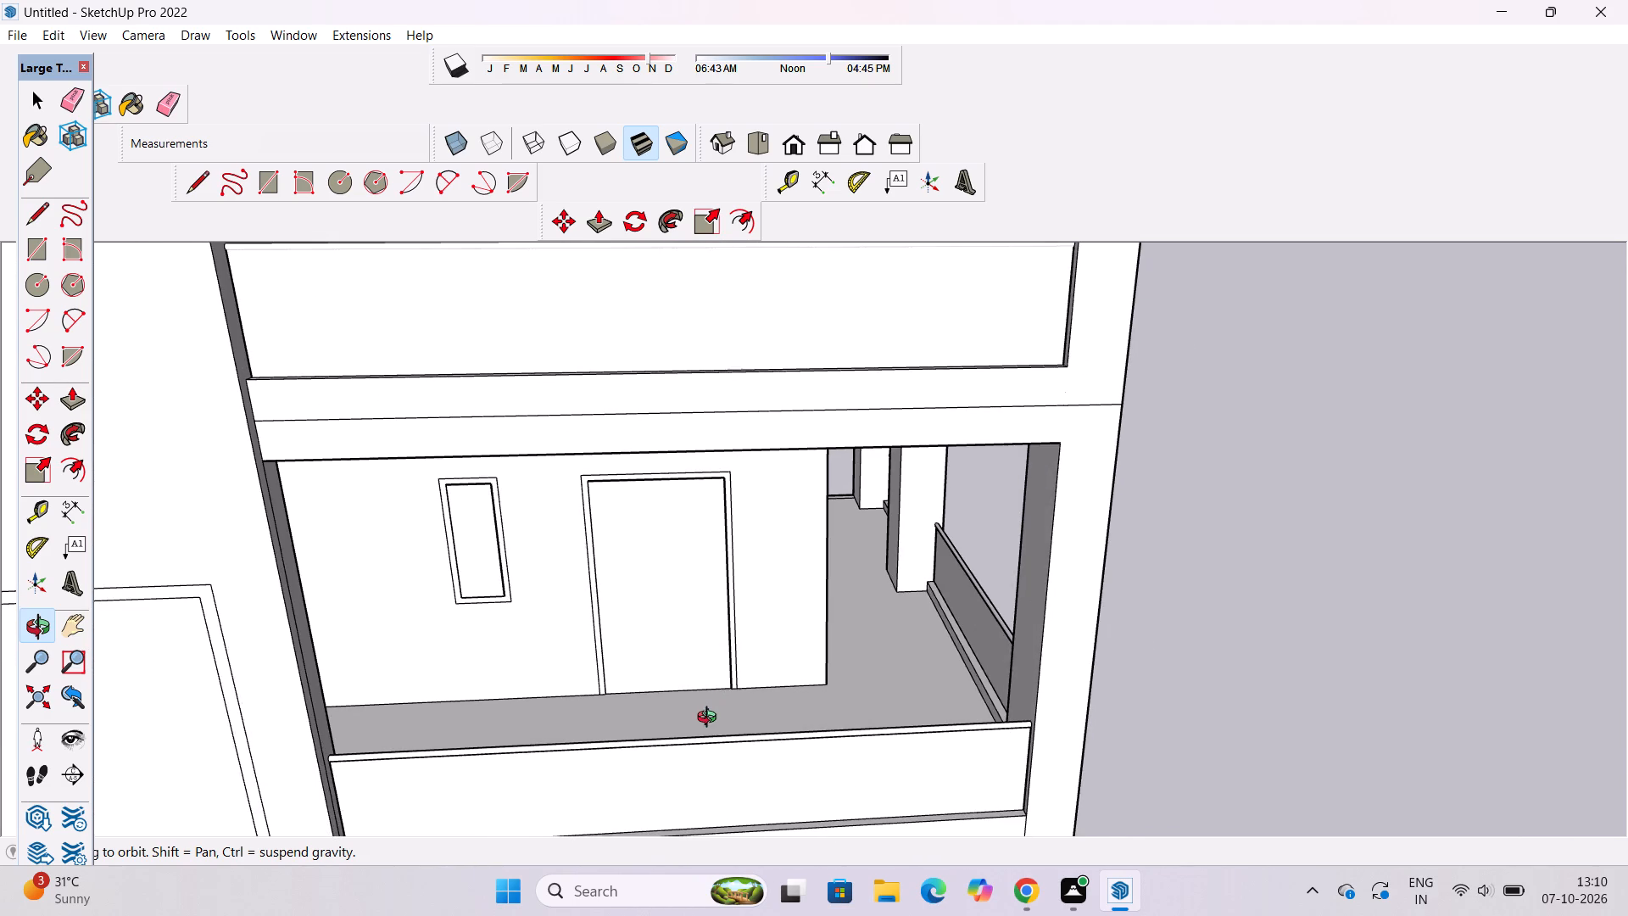
pyautogui.scroll(1, 711, 719)
pyautogui.keyDown('shift'); pyautogui.moveTo(708, 710); pyautogui.dragTo(733, 729); pyautogui.keyUp('shift')
pyautogui.moveTo(733, 729); pyautogui.dragTo(739, 677)
pyautogui.scroll(-3, 739, 677)
pyautogui.keyDown('shift'); pyautogui.moveTo(739, 677); pyautogui.dragTo(720, 718); pyautogui.keyUp('shift')
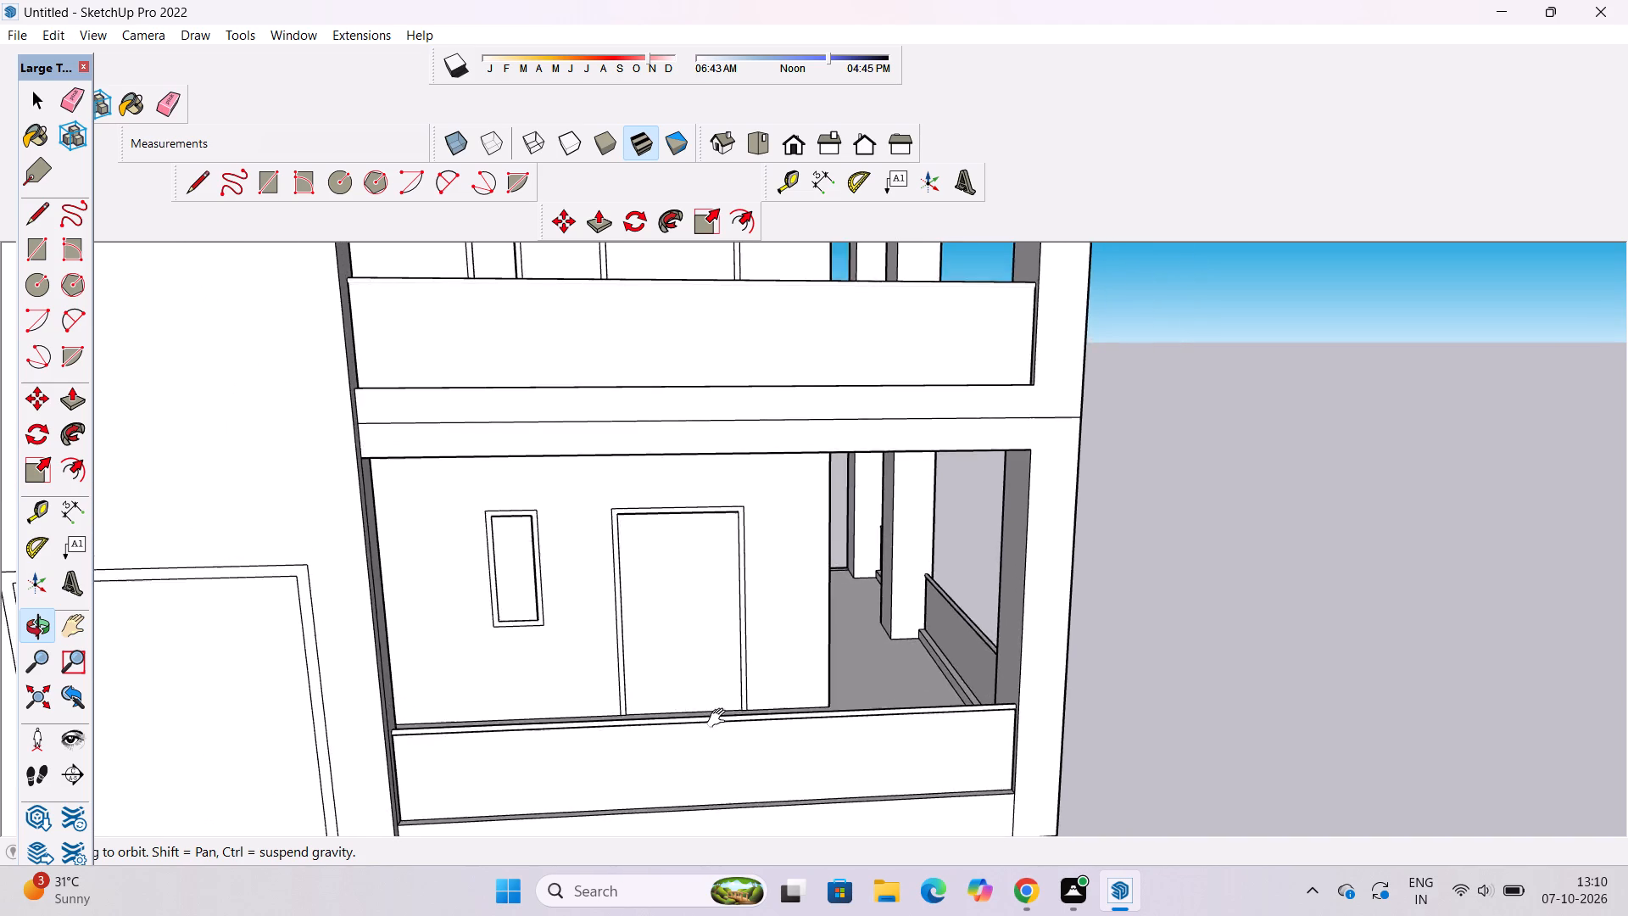
pyautogui.scroll(-6, 718, 697)
pyautogui.moveTo(737, 673); pyautogui.dragTo(614, 625)
pyautogui.keyDown('shift'); pyautogui.moveTo(610, 624); pyautogui.dragTo(655, 663); pyautogui.keyUp('shift')
pyautogui.moveTo(600, 673); pyautogui.dragTo(755, 674)
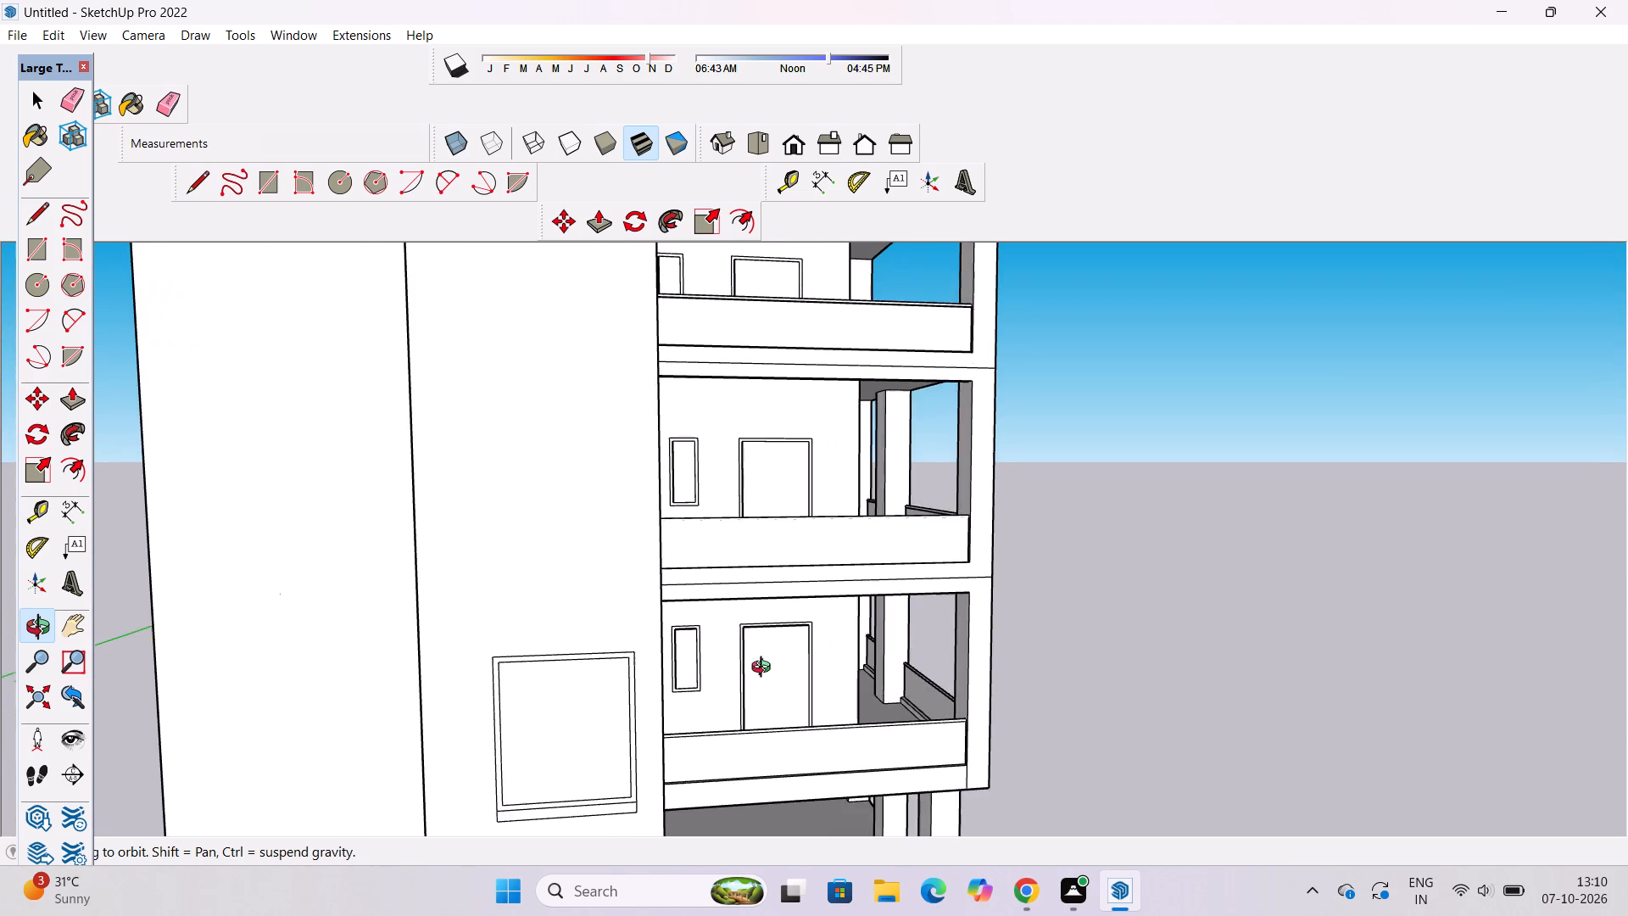
pyautogui.scroll(-6, 733, 644)
pyautogui.moveTo(751, 592); pyautogui.dragTo(613, 667)
pyautogui.scroll(4, 694, 455)
pyautogui.keyDown('shift'); pyautogui.moveTo(694, 455); pyautogui.dragTo(613, 508); pyautogui.keyUp('shift')
pyautogui.moveTo(672, 645); pyautogui.dragTo(725, 539)
pyautogui.moveTo(671, 663); pyautogui.dragTo(649, 542)
pyautogui.moveTo(649, 542); pyautogui.dragTo(731, 710)
pyautogui.keyDown('shift'); pyautogui.moveTo(716, 751); pyautogui.dragTo(714, 513); pyautogui.keyUp('shift')
pyautogui.moveTo(620, 651); pyautogui.dragTo(560, 552)
pyautogui.keyDown('shift'); pyautogui.moveTo(547, 548); pyautogui.dragTo(593, 607); pyautogui.keyUp('shift')
# Push/Pull the bottom strip of the large window outline outward by 4' to form a projecting sill.
pyautogui.keyDown('shift'); pyautogui.scroll(8, 588, 635); pyautogui.keyUp('shift')
pyautogui.keyDown('shift'); pyautogui.moveTo(577, 593); pyautogui.dragTo(596, 682); pyautogui.keyUp('shift')
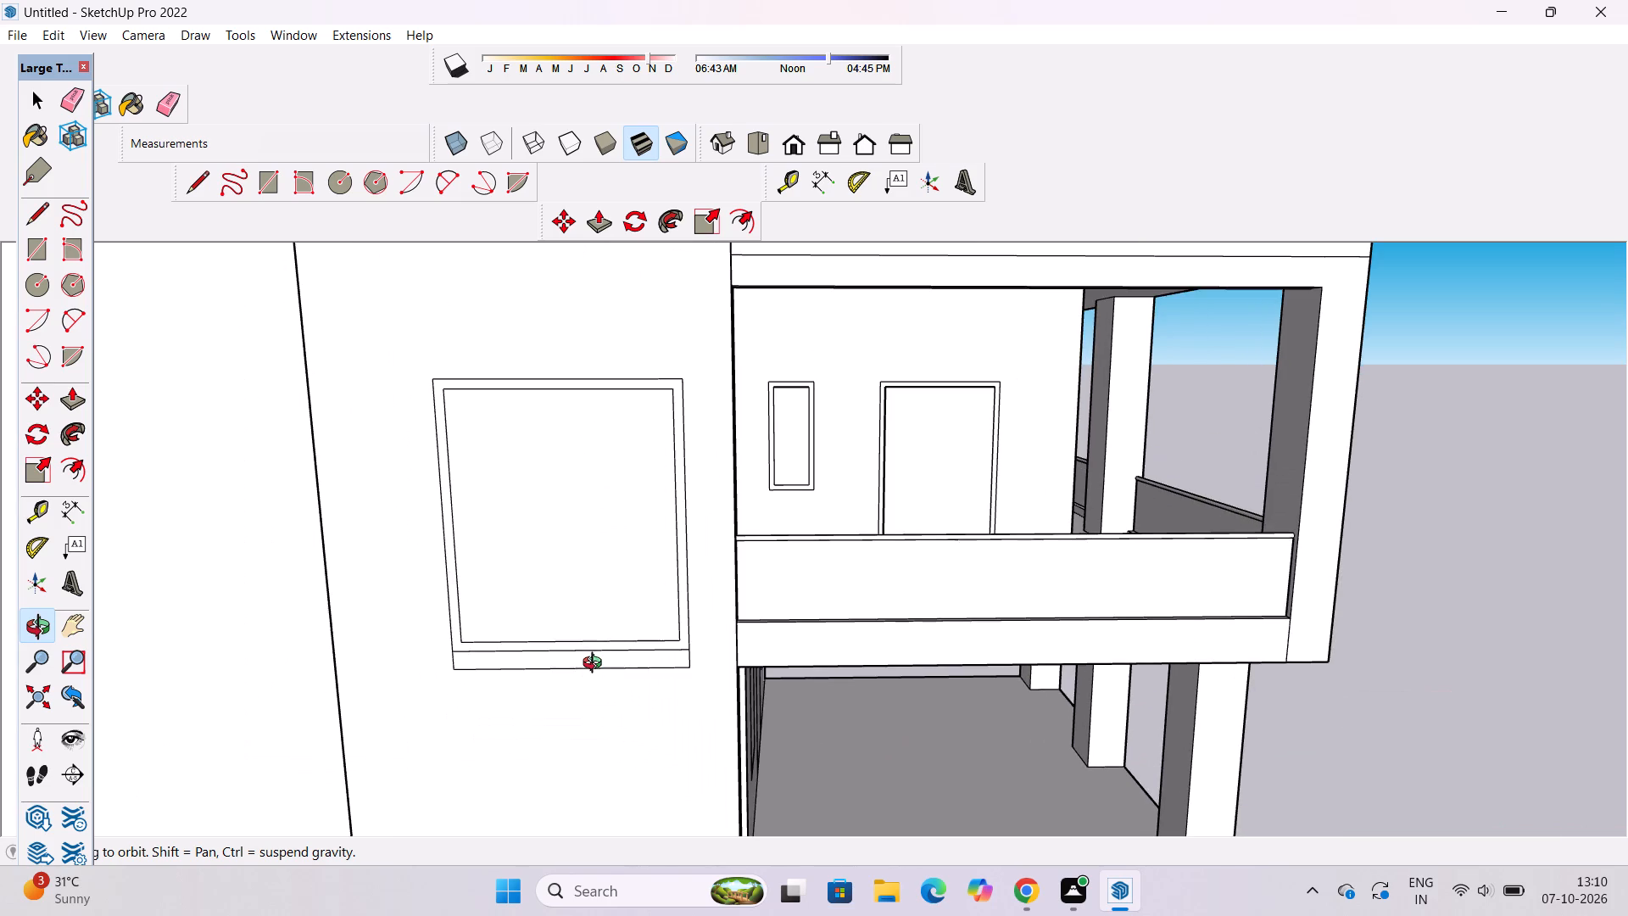
pyautogui.click(596, 665)
pyautogui.scroll(5, 596, 661)
pyautogui.press('p')
pyautogui.click(605, 656)
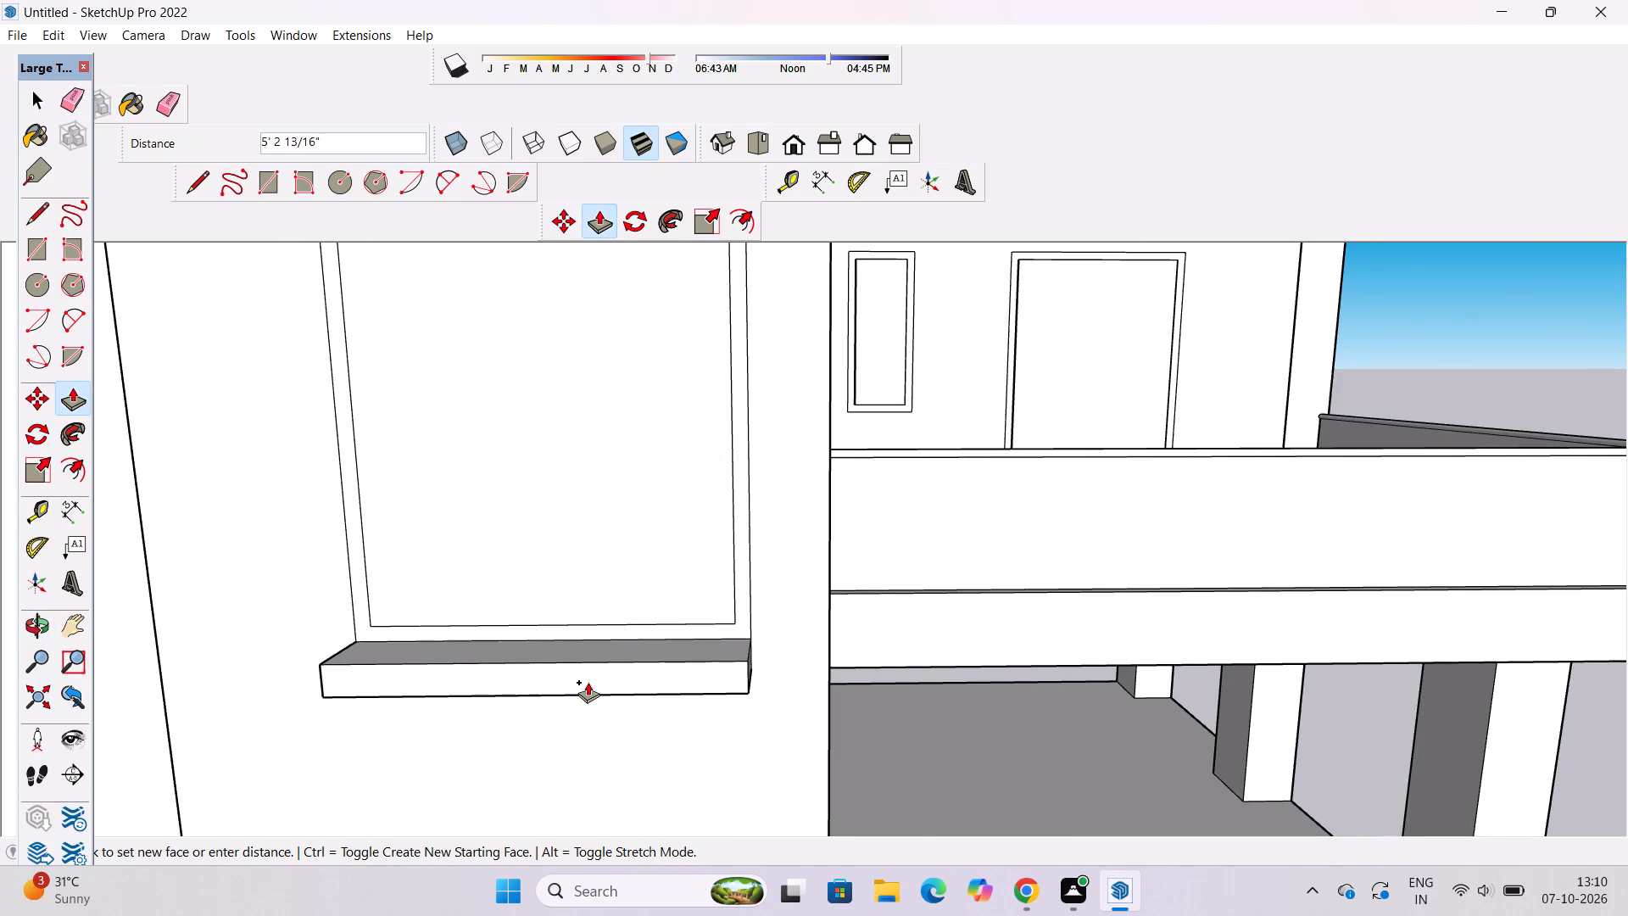
pyautogui.write("4'")
pyautogui.press('Return')
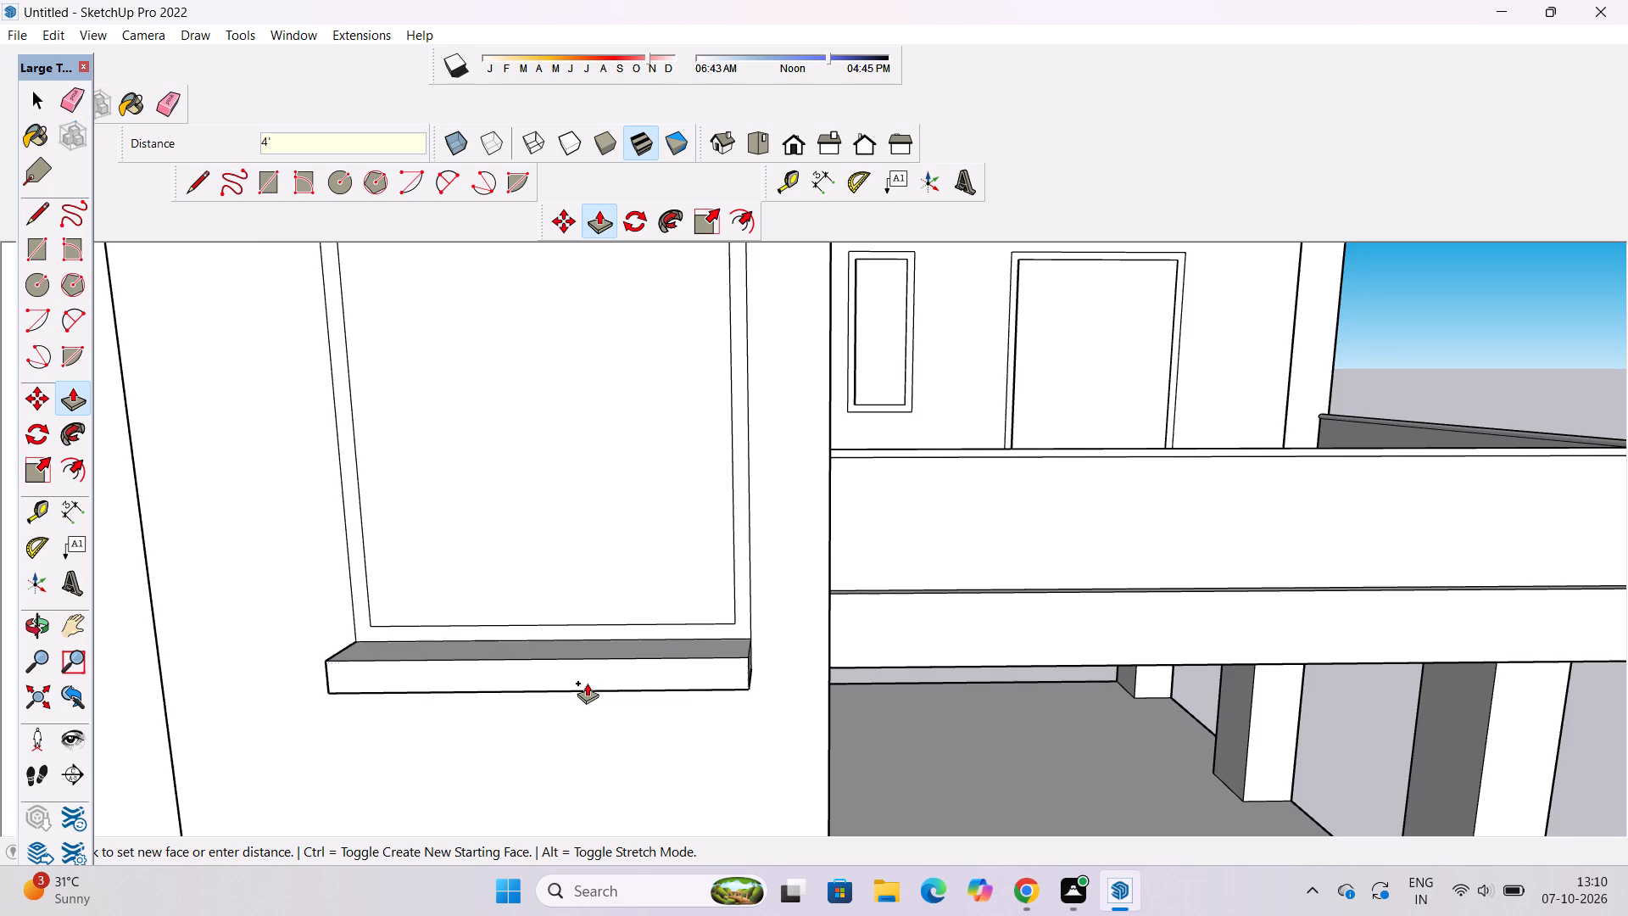
# Draw a vertical and a horizontal line across the middle of the inner window face, dividing it into four panes.
pyautogui.scroll(-7, 545, 732)
pyautogui.scroll(5, 514, 739)
pyautogui.press('t')
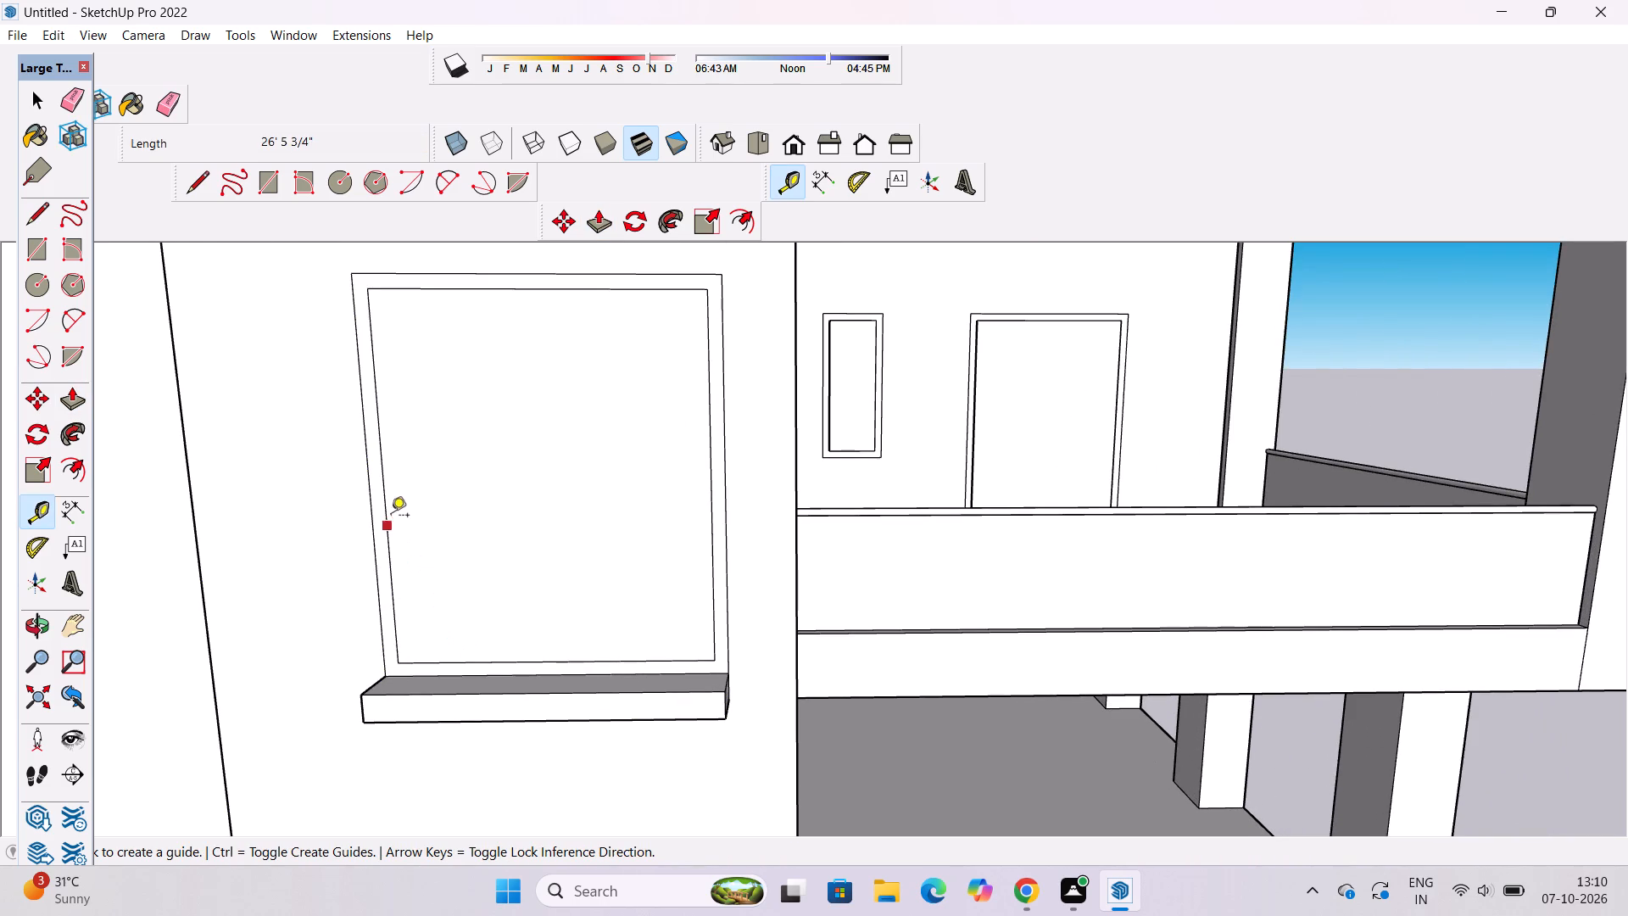
pyautogui.press('l')
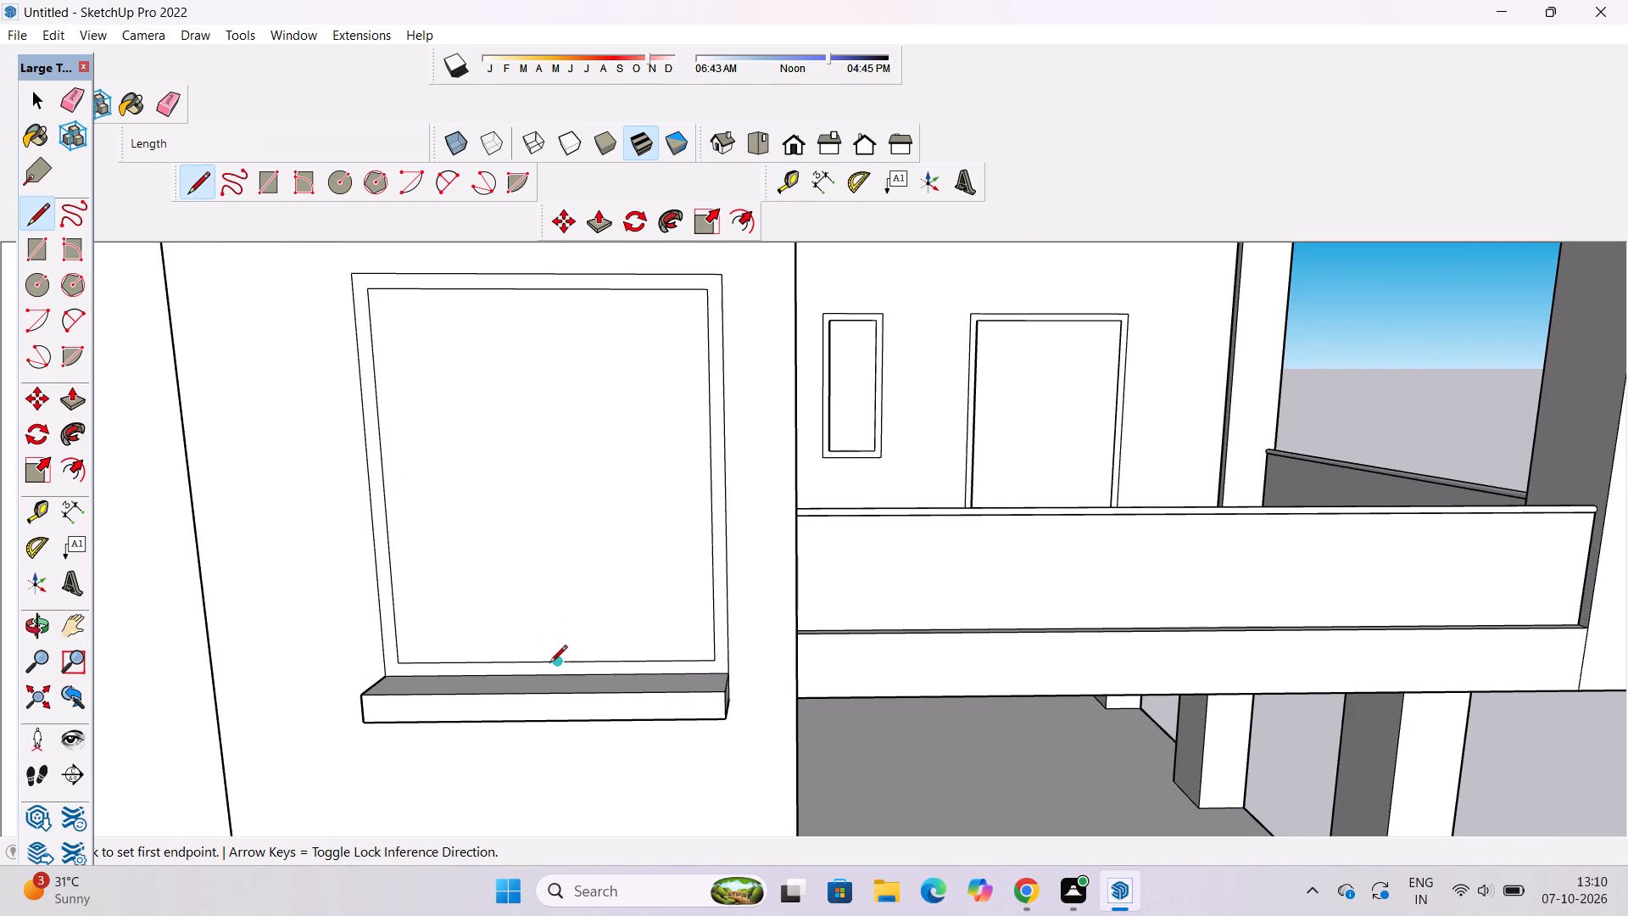
pyautogui.click(553, 663)
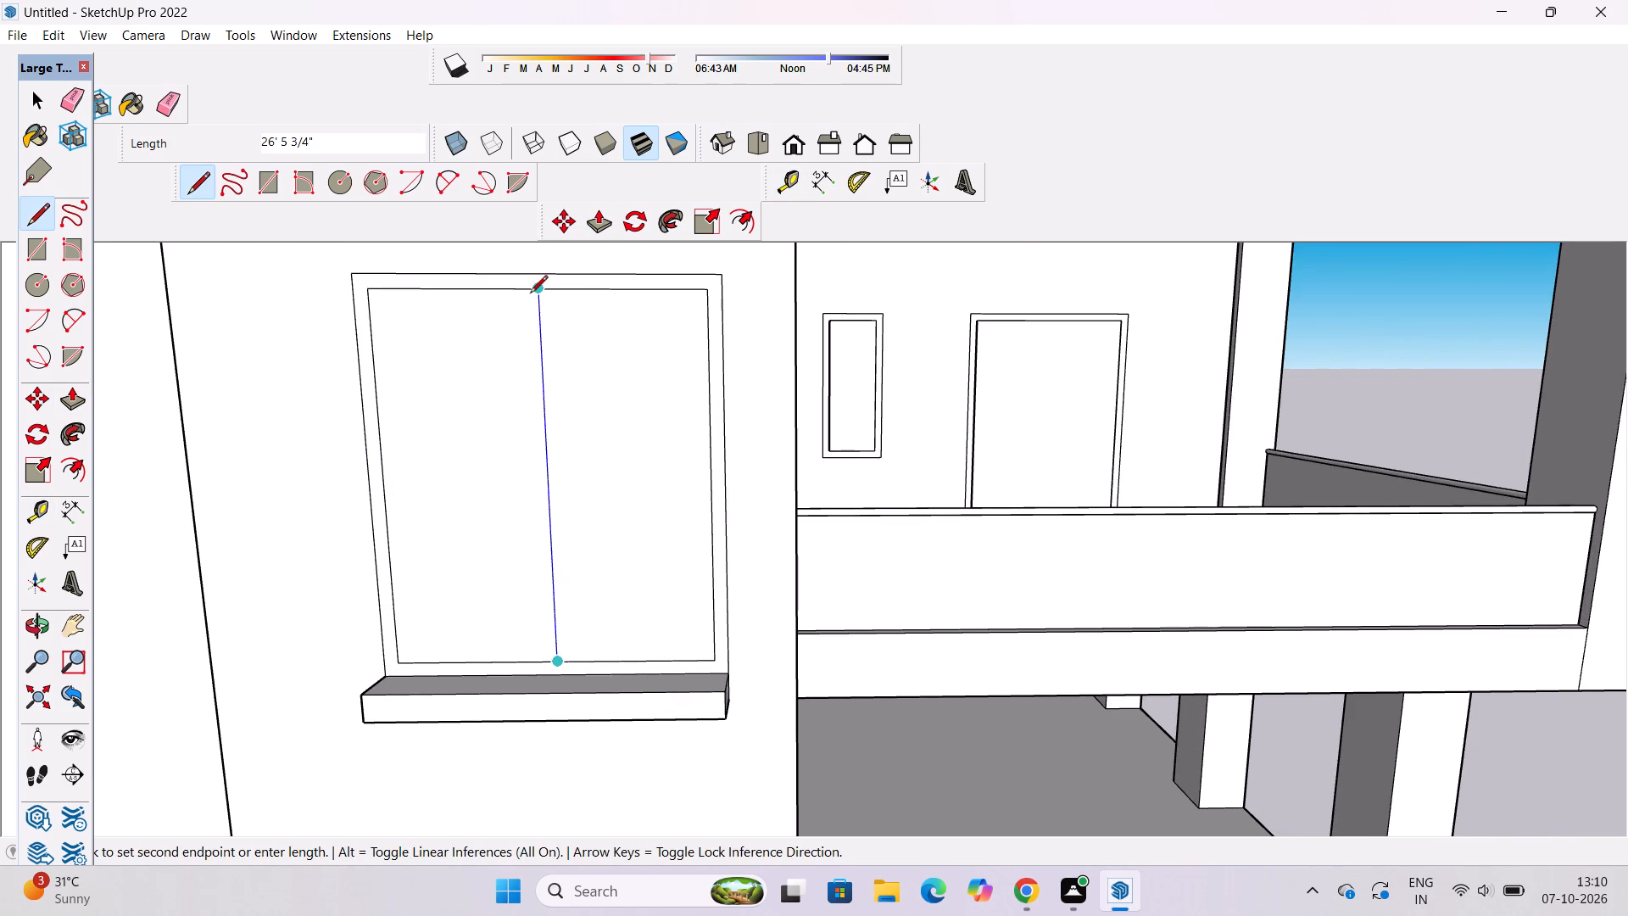
pyautogui.click(532, 293)
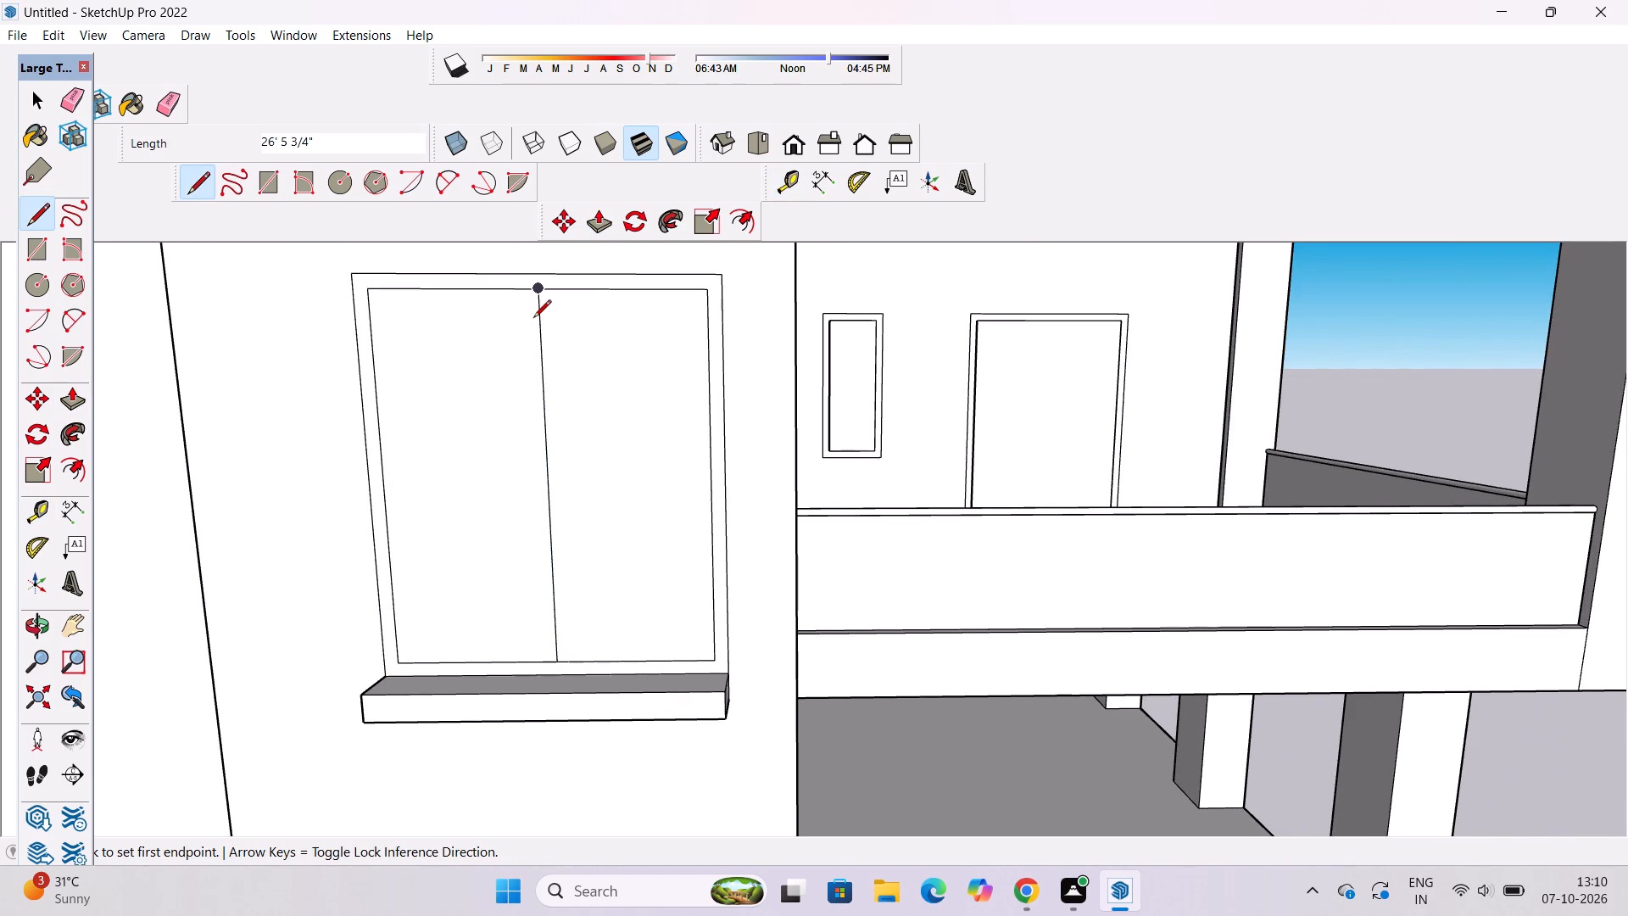
pyautogui.click(388, 482)
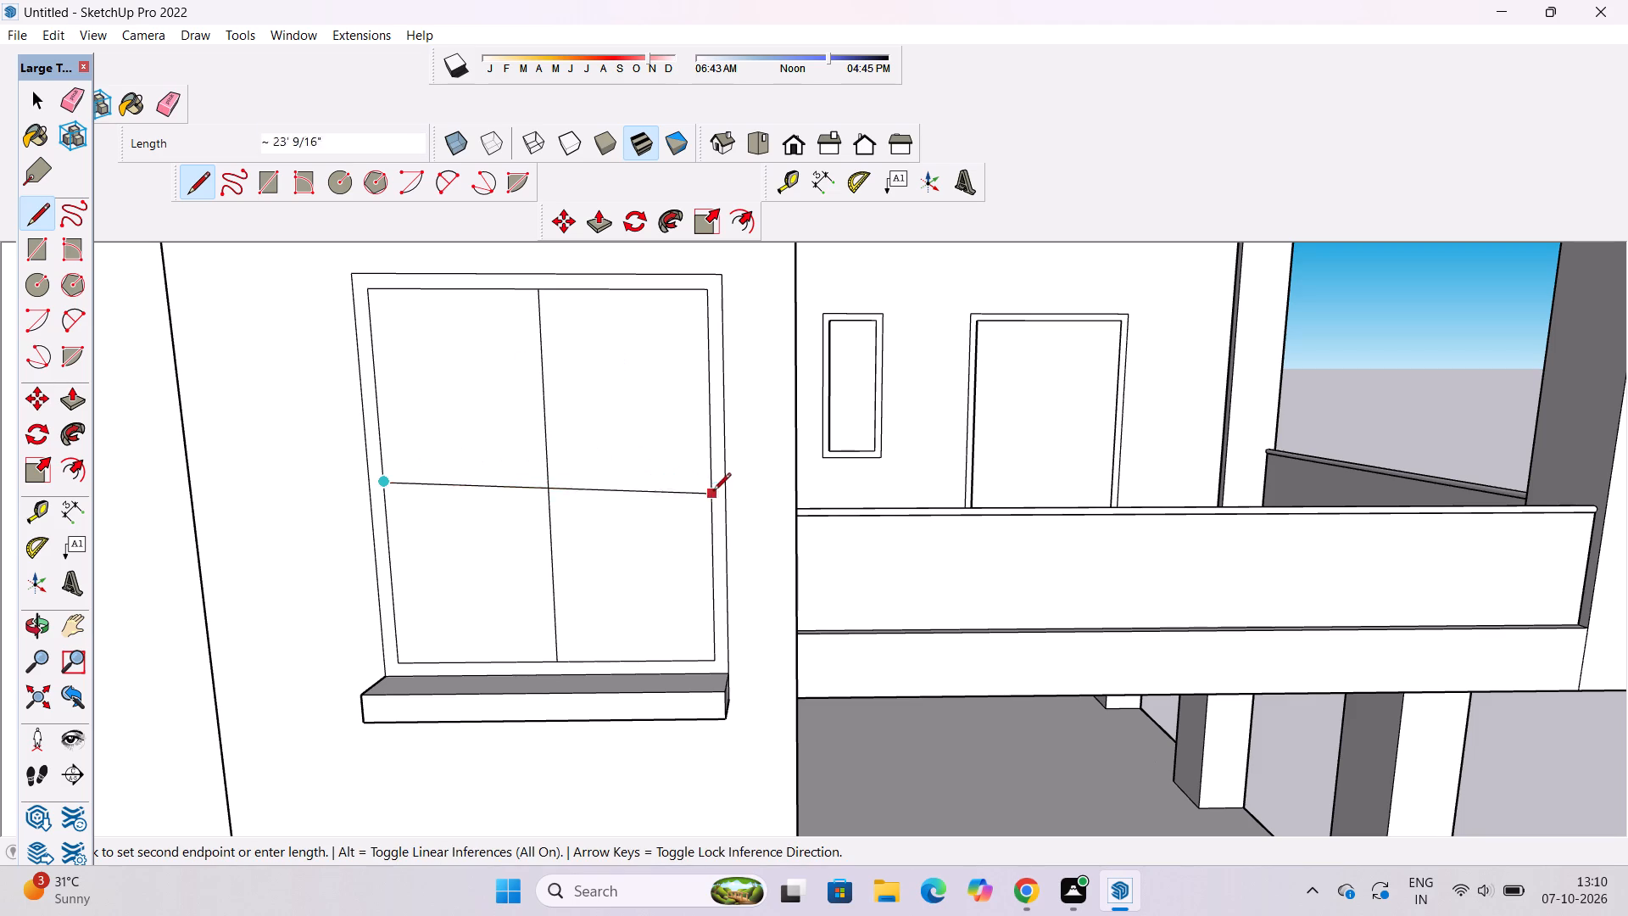
pyautogui.click(713, 483)
pyautogui.press('space')
# Push all four window panes 2' into the wall behind the frame.
pyautogui.press('p')
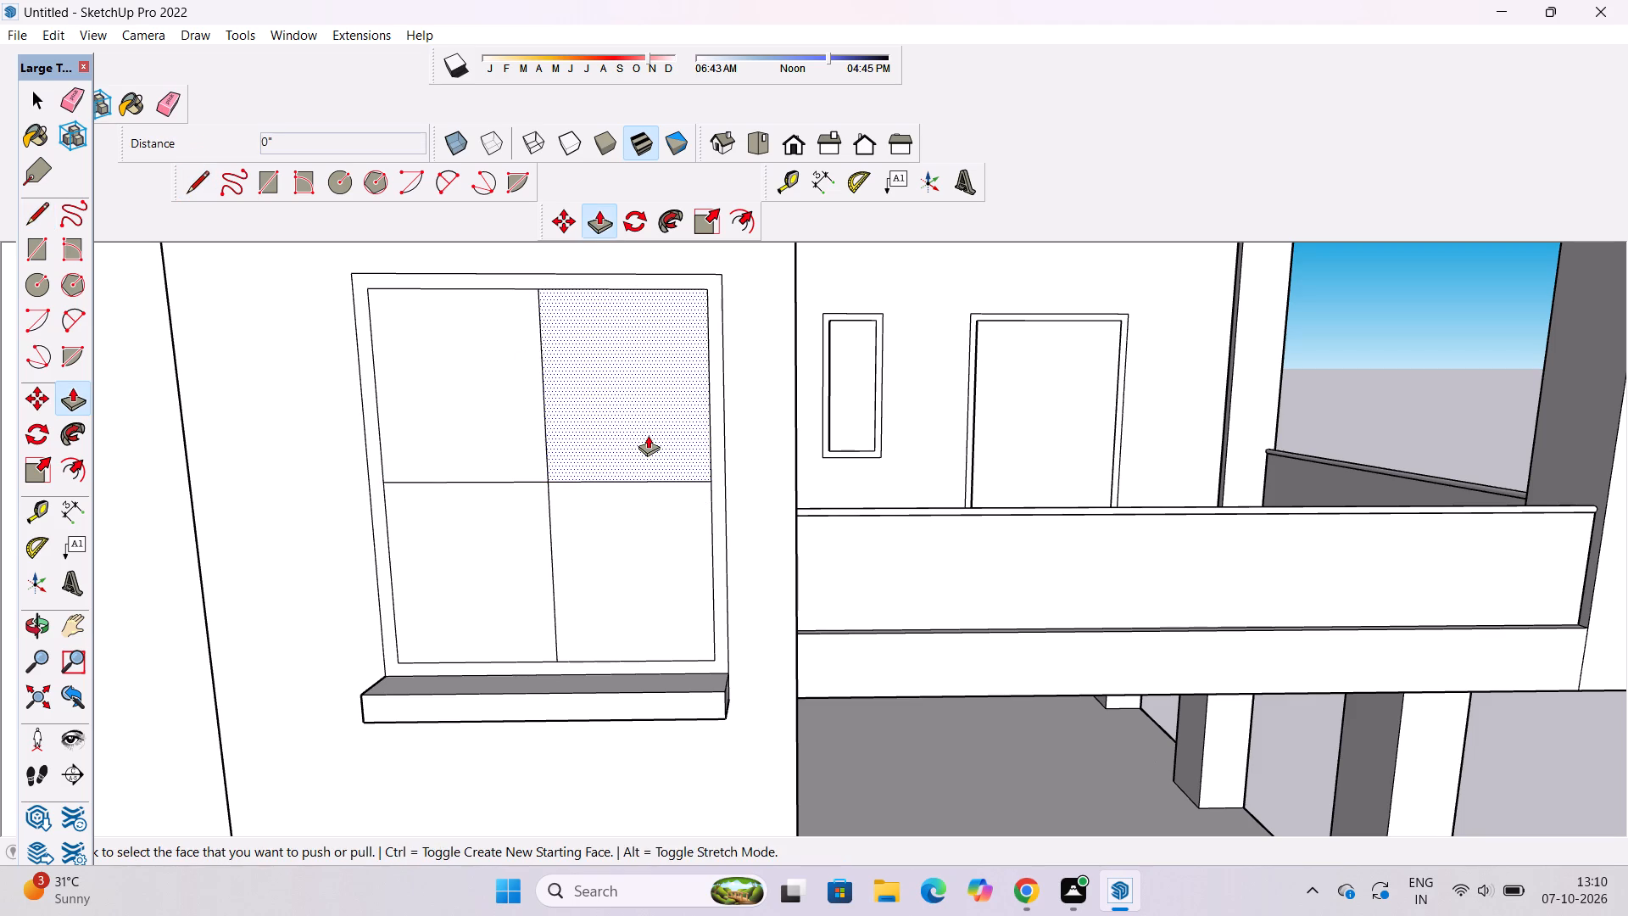
pyautogui.click(648, 435)
pyautogui.write("2'")
pyautogui.press('Return')
pyautogui.click(496, 437)
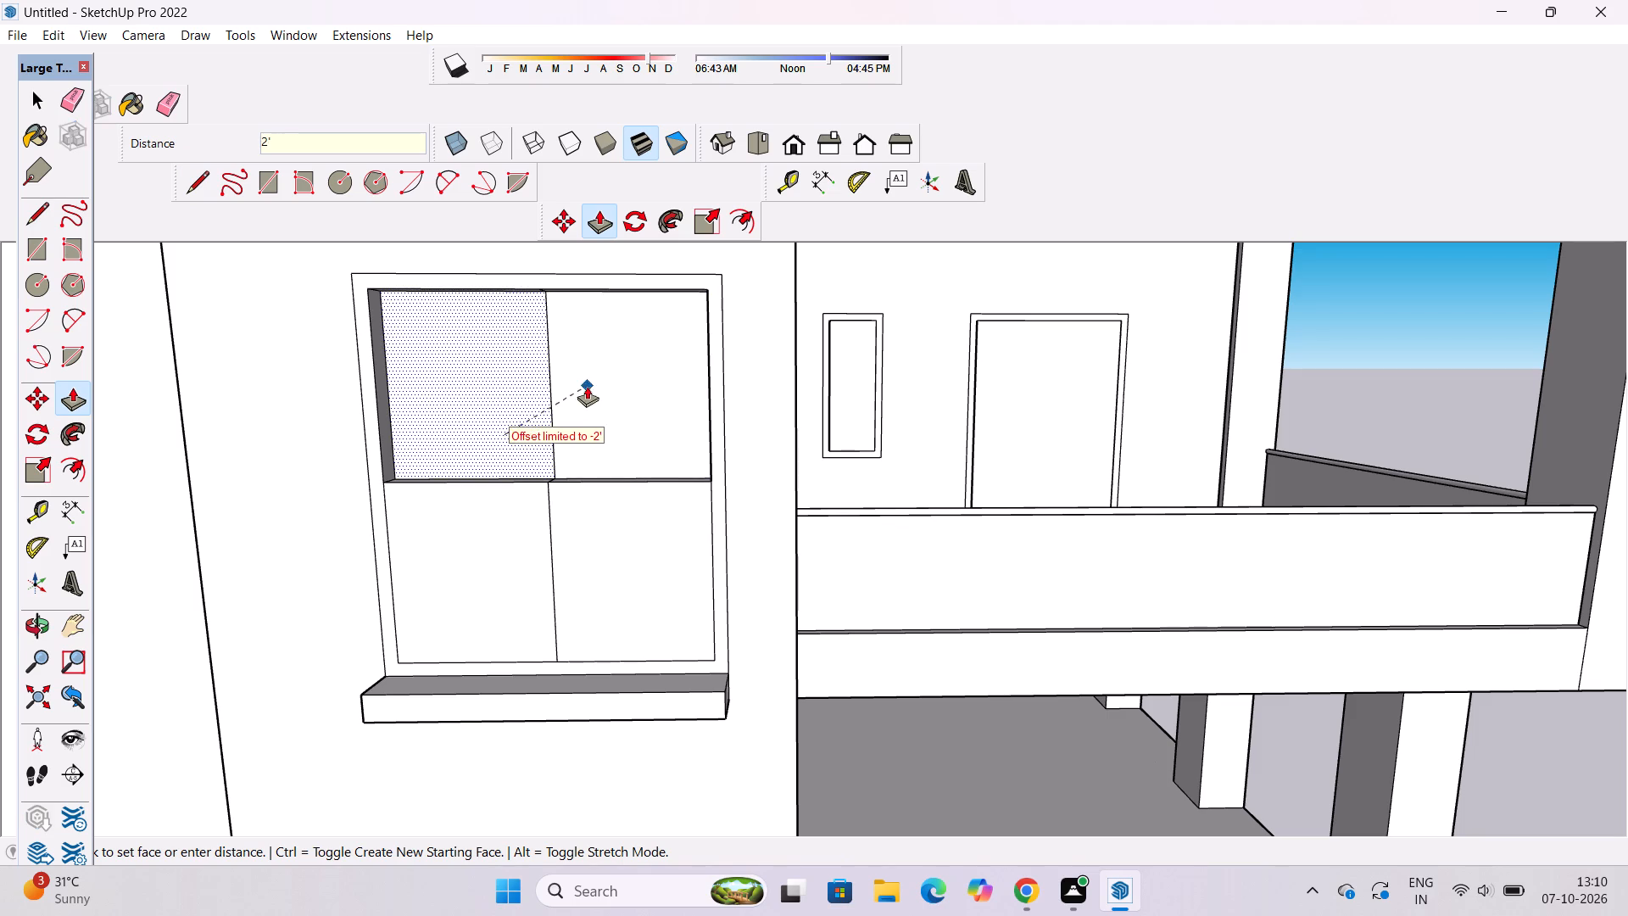
pyautogui.click(587, 386)
pyautogui.click(516, 542)
pyautogui.click(519, 444)
pyautogui.click(586, 539)
pyautogui.click(614, 423)
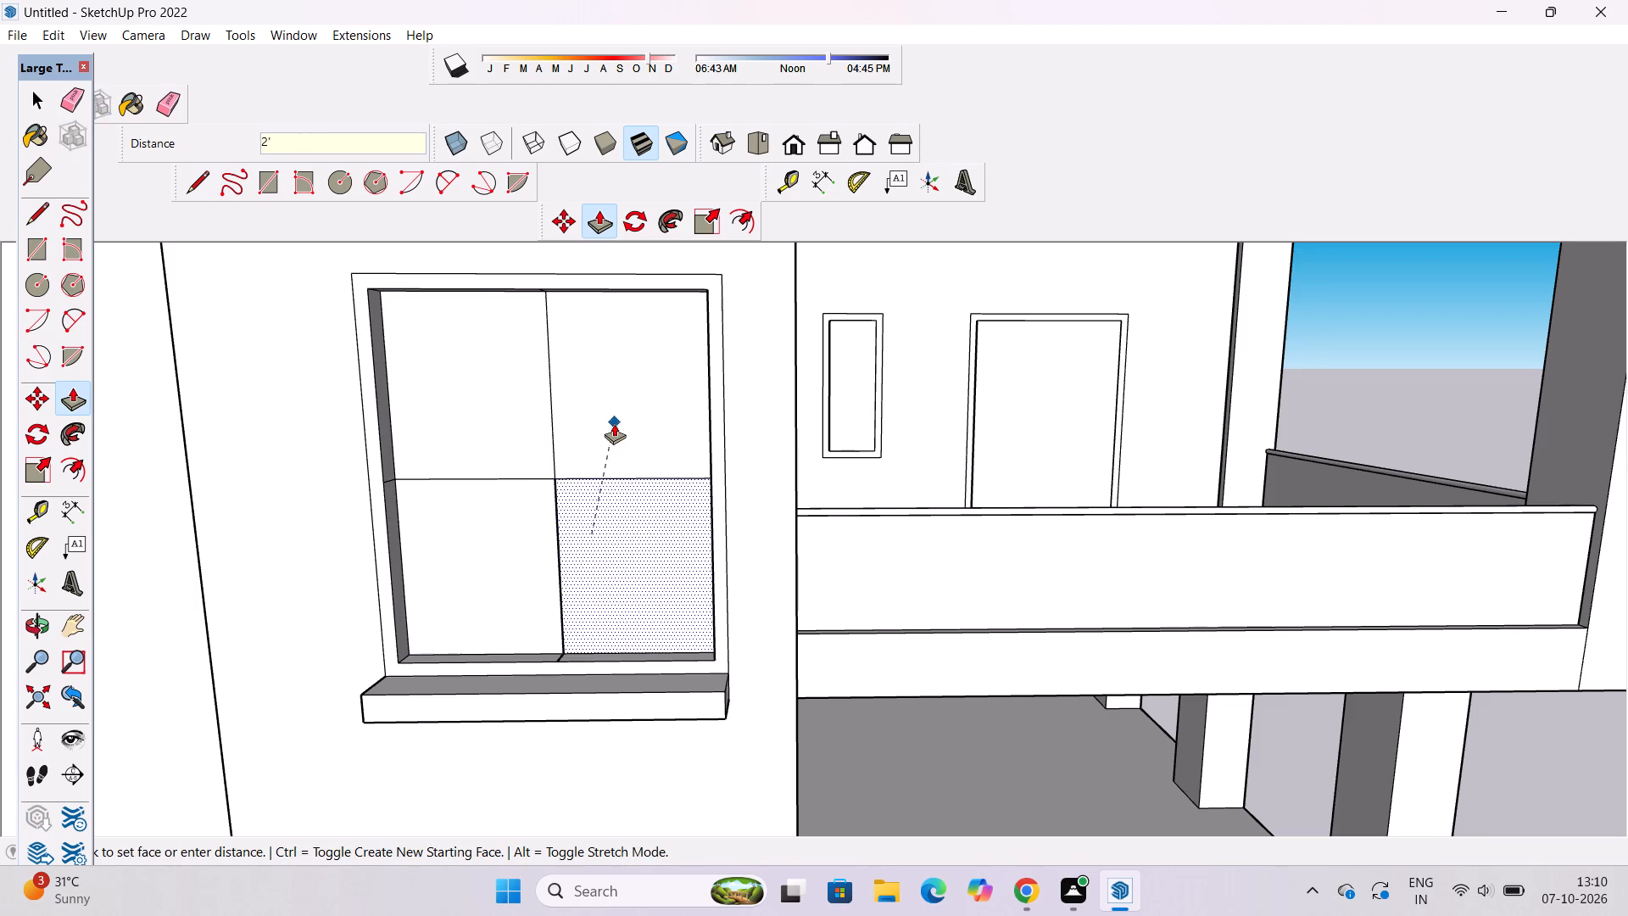
# Examine the recessed four-pane window and its sill in relation to the adjoining balconies and the wall above.
pyautogui.press('o')
pyautogui.scroll(-5, 487, 539)
pyautogui.keyDown('shift'); pyautogui.moveTo(486, 536); pyautogui.dragTo(594, 609); pyautogui.keyUp('shift')
pyautogui.moveTo(595, 608); pyautogui.dragTo(616, 620)
pyautogui.scroll(-5, 610, 547)
pyautogui.keyDown('shift'); pyautogui.moveTo(597, 522); pyautogui.dragTo(562, 640); pyautogui.keyUp('shift')
pyautogui.keyDown('shift'); pyautogui.scroll(3, 565, 642); pyautogui.keyUp('shift')
pyautogui.keyDown('shift'); pyautogui.moveTo(568, 637); pyautogui.dragTo(565, 595); pyautogui.keyUp('shift')
pyautogui.keyDown('shift'); pyautogui.moveTo(565, 595); pyautogui.dragTo(542, 635); pyautogui.keyUp('shift')
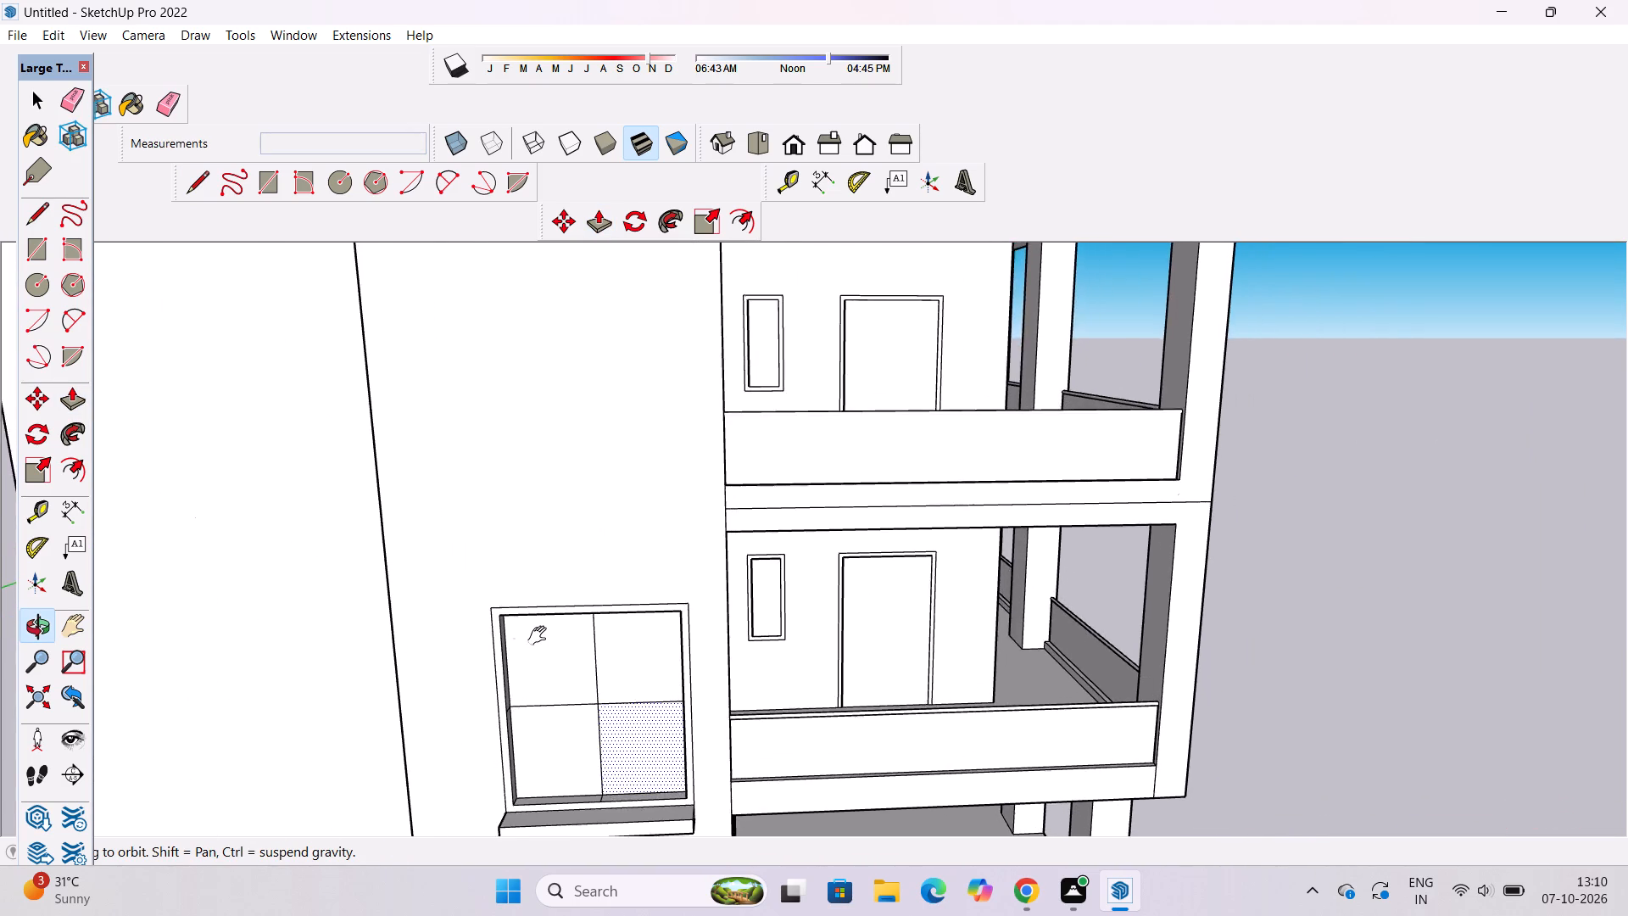
pyautogui.keyDown('shift'); pyautogui.scroll(-3, 522, 630); pyautogui.keyUp('shift')
pyautogui.keyDown('shift'); pyautogui.moveTo(531, 618); pyautogui.dragTo(490, 634); pyautogui.keyUp('shift')
pyautogui.keyDown('shift'); pyautogui.scroll(4, 508, 673); pyautogui.keyUp('shift')
pyautogui.keyDown('shift'); pyautogui.moveTo(505, 664); pyautogui.dragTo(503, 616); pyautogui.keyUp('shift')
pyautogui.press('space')
pyautogui.scroll(3, 501, 601)
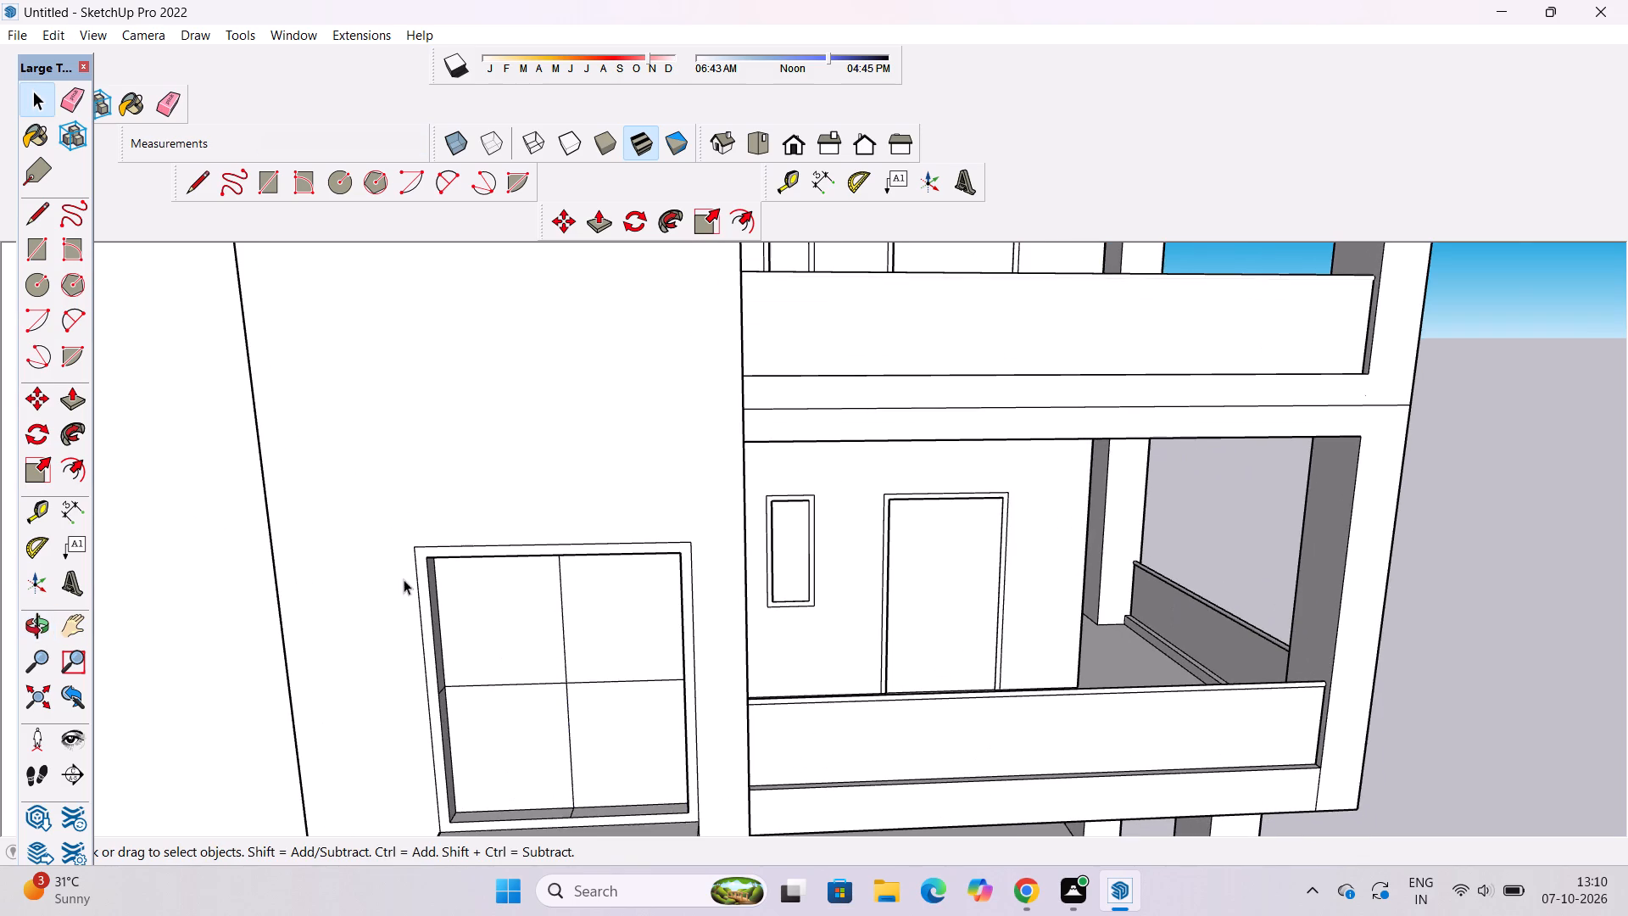
pyautogui.scroll(4, 421, 611)
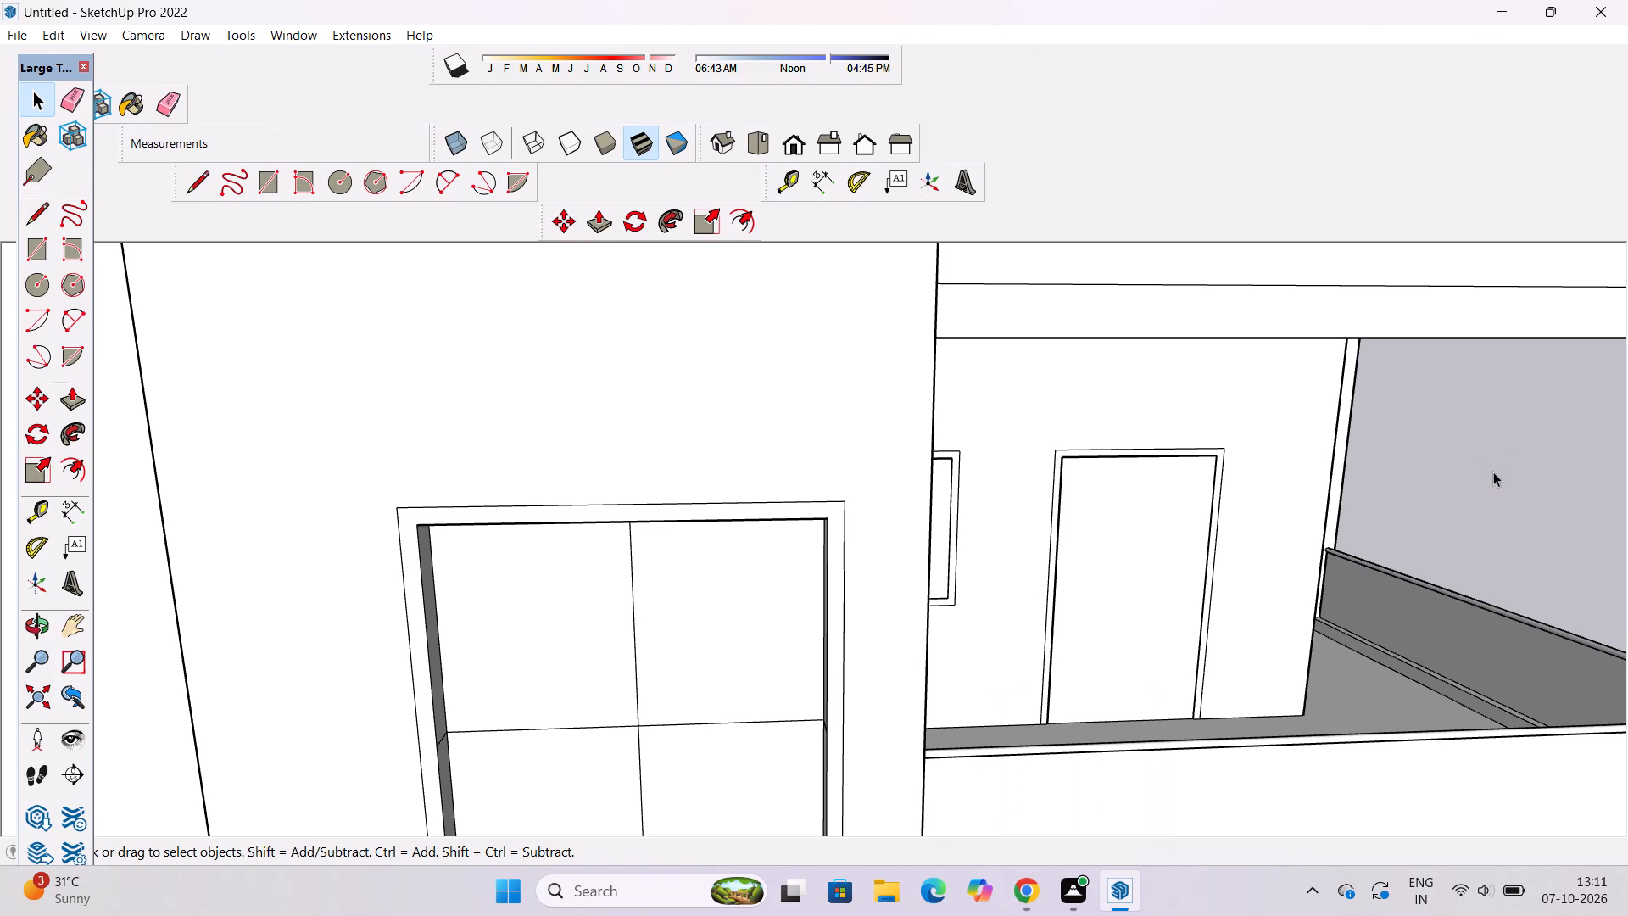
pyautogui.scroll(-3, 603, 555)
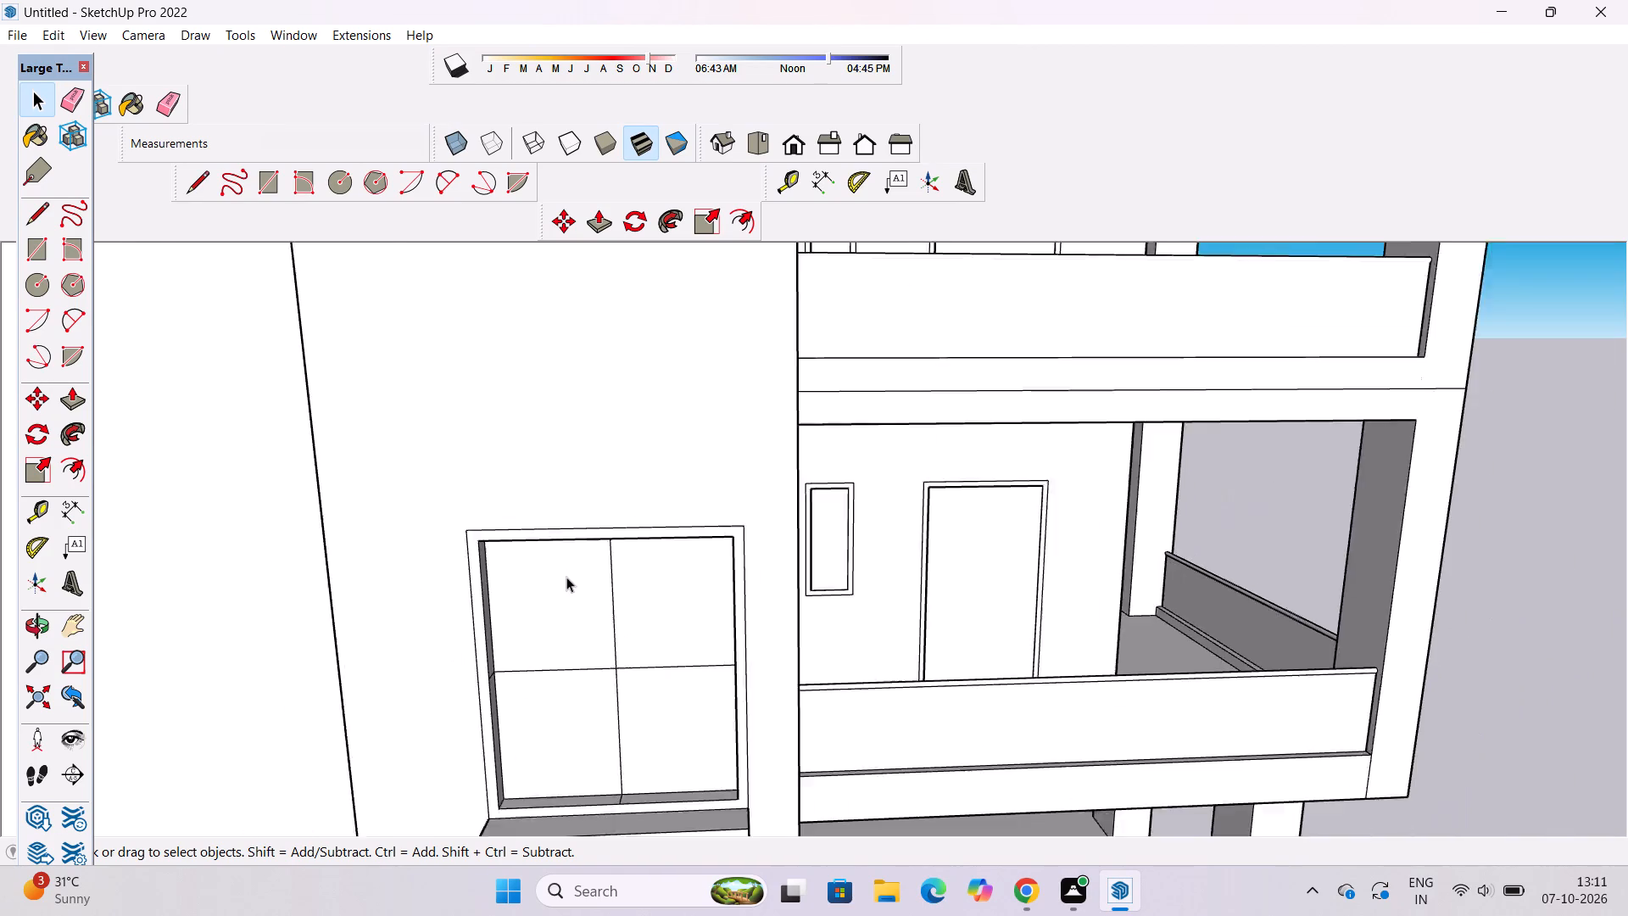
pyautogui.scroll(-6, 566, 577)
# Copy the window frame's four outer edges about 48' 10" straight up the front wall, beside the second-floor balcony.
pyautogui.press('o')
pyautogui.scroll(4, 643, 608)
pyautogui.keyDown('shift'); pyautogui.moveTo(583, 647); pyautogui.dragTo(695, 610); pyautogui.keyUp('shift')
pyautogui.keyDown('shift'); pyautogui.scroll(4, 695, 610); pyautogui.keyUp('shift')
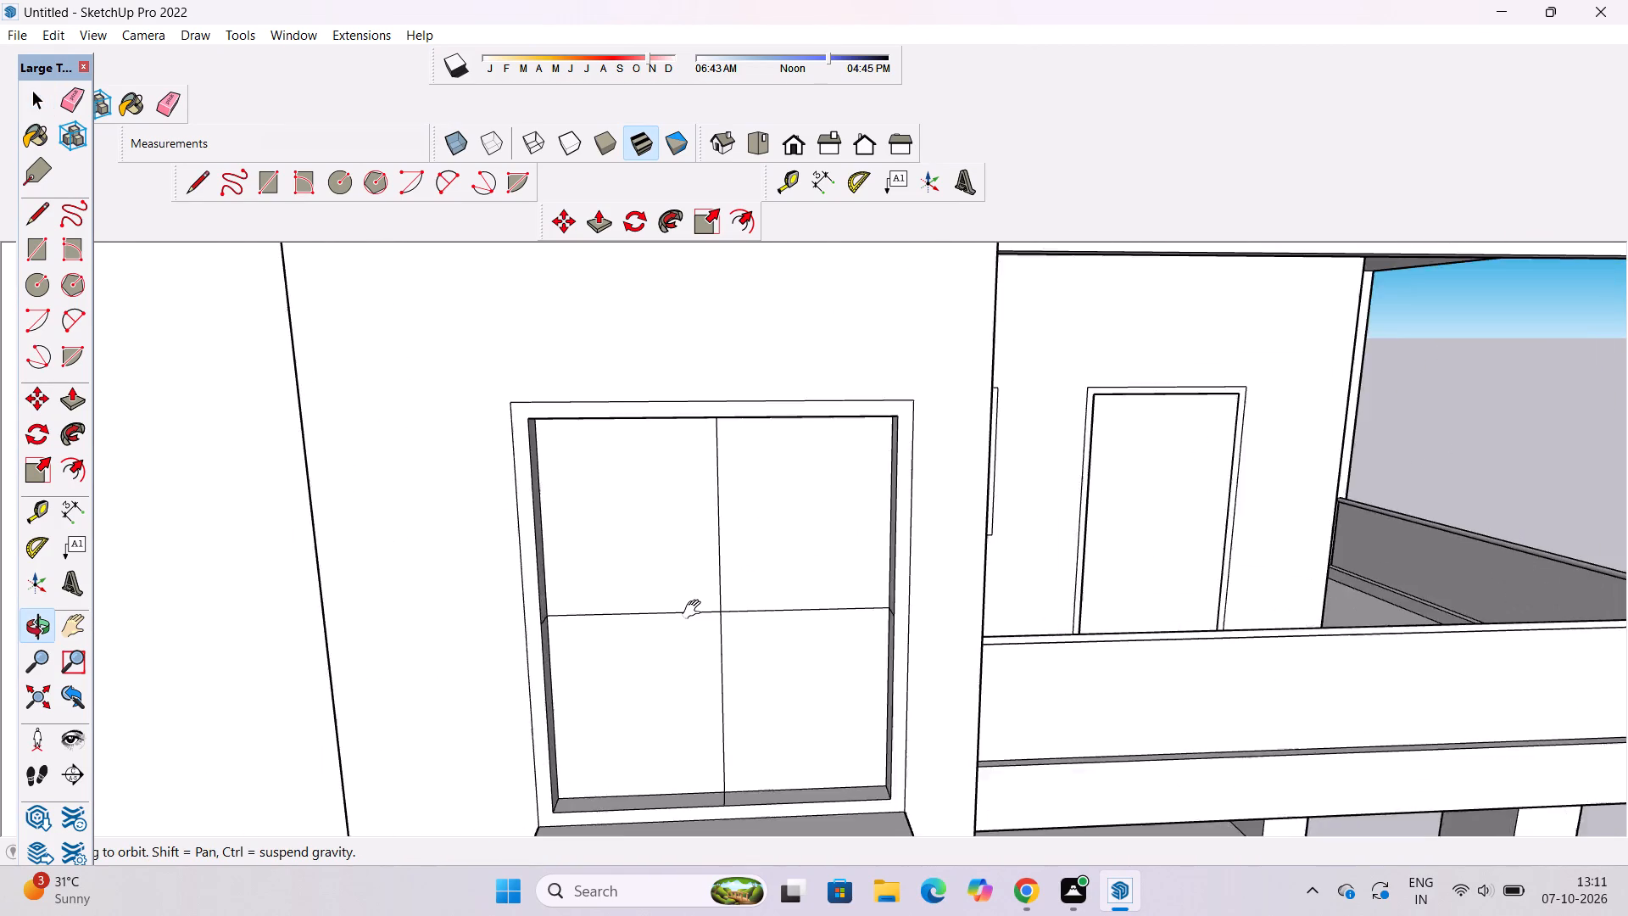
pyautogui.keyDown('shift'); pyautogui.moveTo(697, 597); pyautogui.dragTo(700, 557); pyautogui.keyUp('shift')
pyautogui.press('space')
pyautogui.click(503, 481)
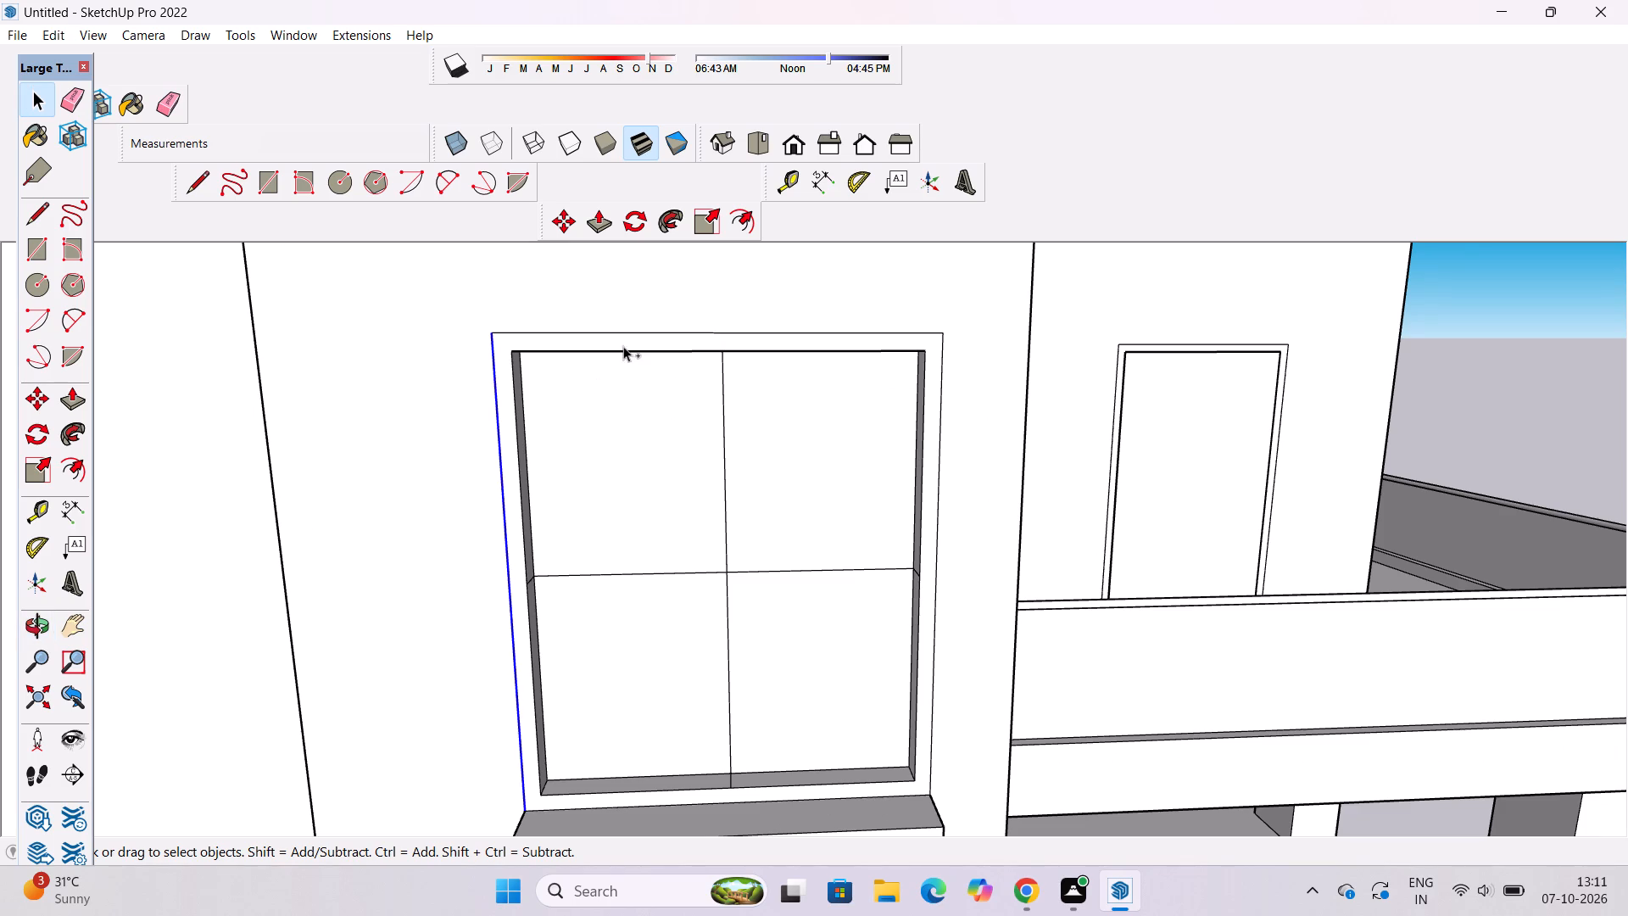
pyautogui.keyDown('ctrl'); pyautogui.click(644, 333); pyautogui.keyUp('ctrl')
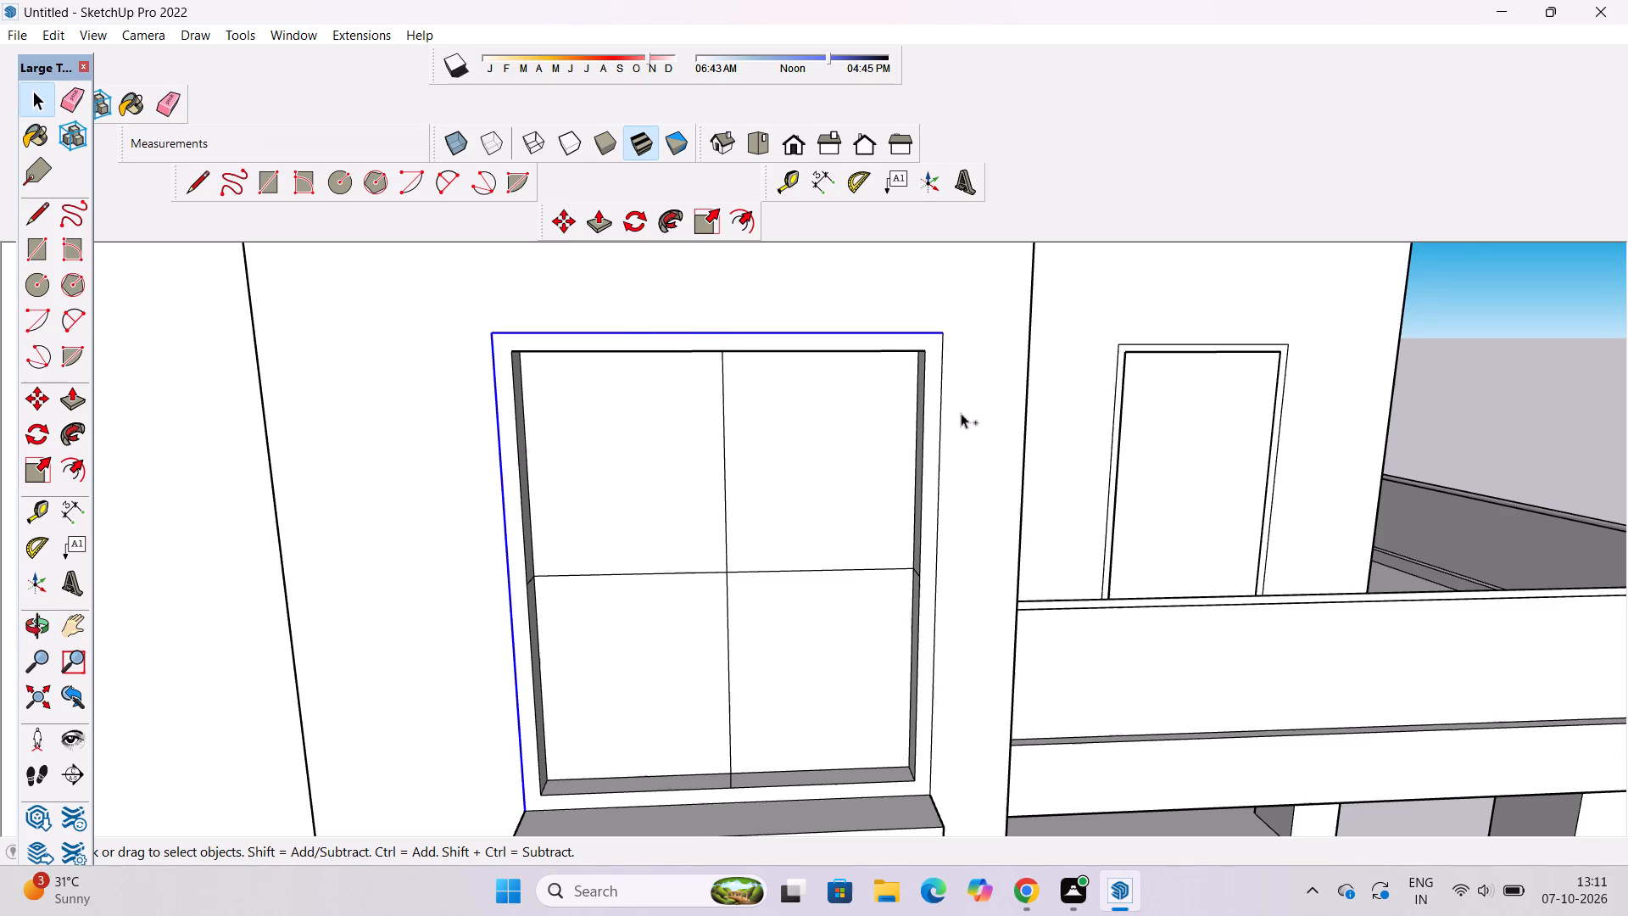
pyautogui.keyDown('ctrl'); pyautogui.click(940, 472); pyautogui.keyUp('ctrl')
pyautogui.keyDown('ctrl'); pyautogui.scroll(-6, 782, 338); pyautogui.keyUp('ctrl')
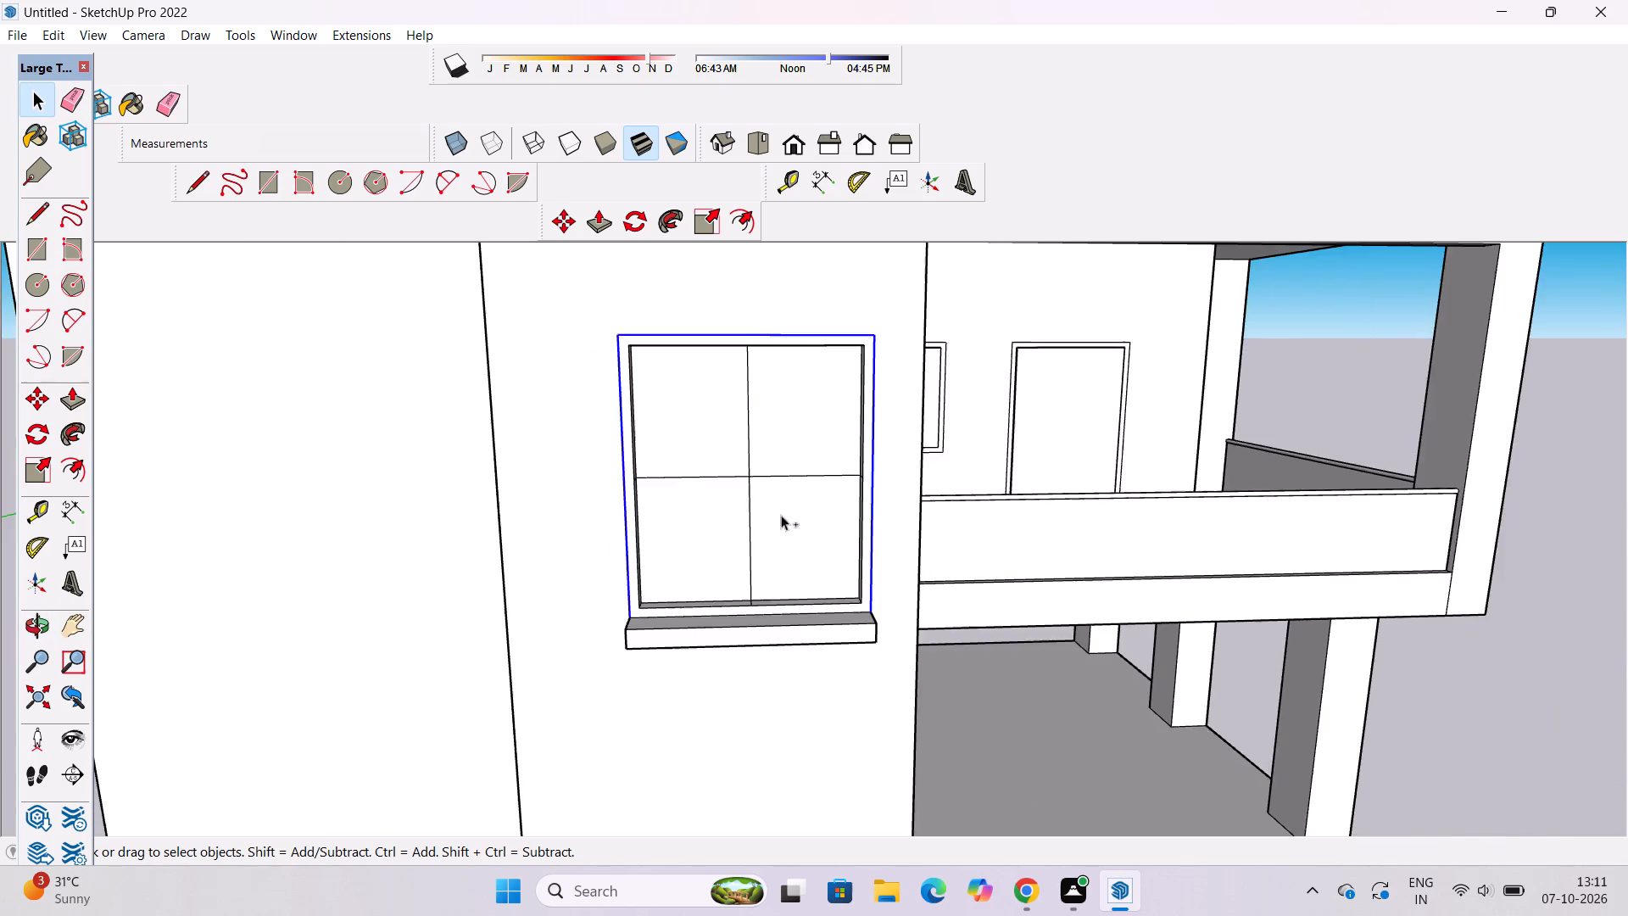
pyautogui.keyDown('ctrl'); pyautogui.scroll(10, 793, 610); pyautogui.keyUp('ctrl')
pyautogui.keyDown('ctrl'); pyautogui.click(795, 617); pyautogui.keyUp('ctrl')
pyautogui.keyDown('ctrl'); pyautogui.scroll(-5, 792, 658); pyautogui.keyUp('ctrl')
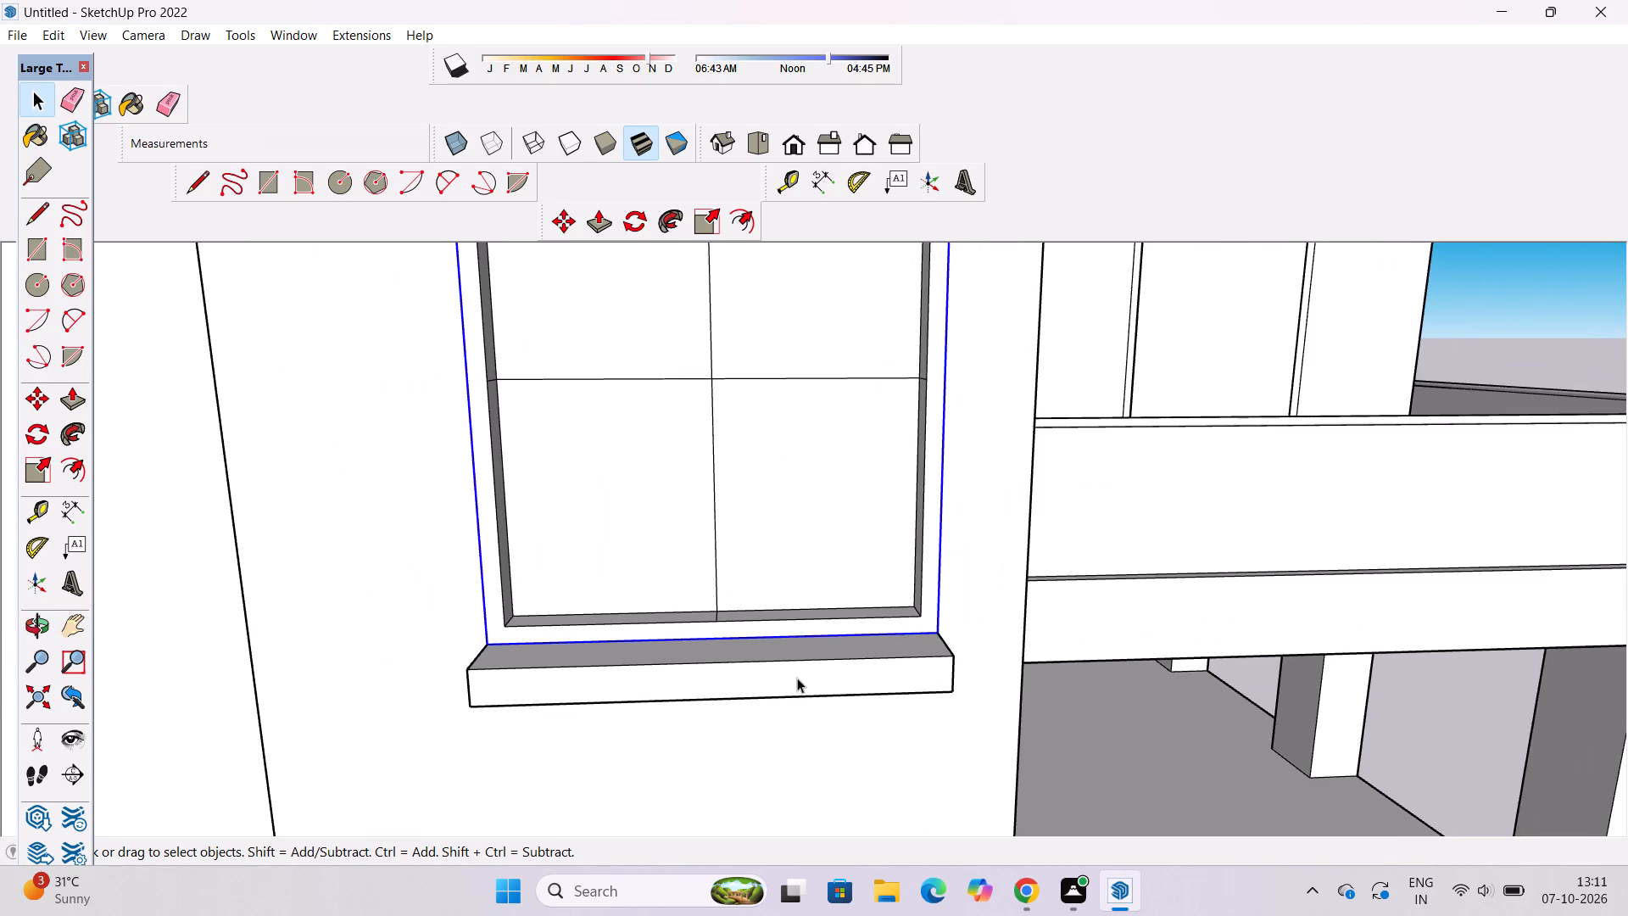
pyautogui.press('m')
pyautogui.scroll(-5, 795, 698)
pyautogui.click(594, 665)
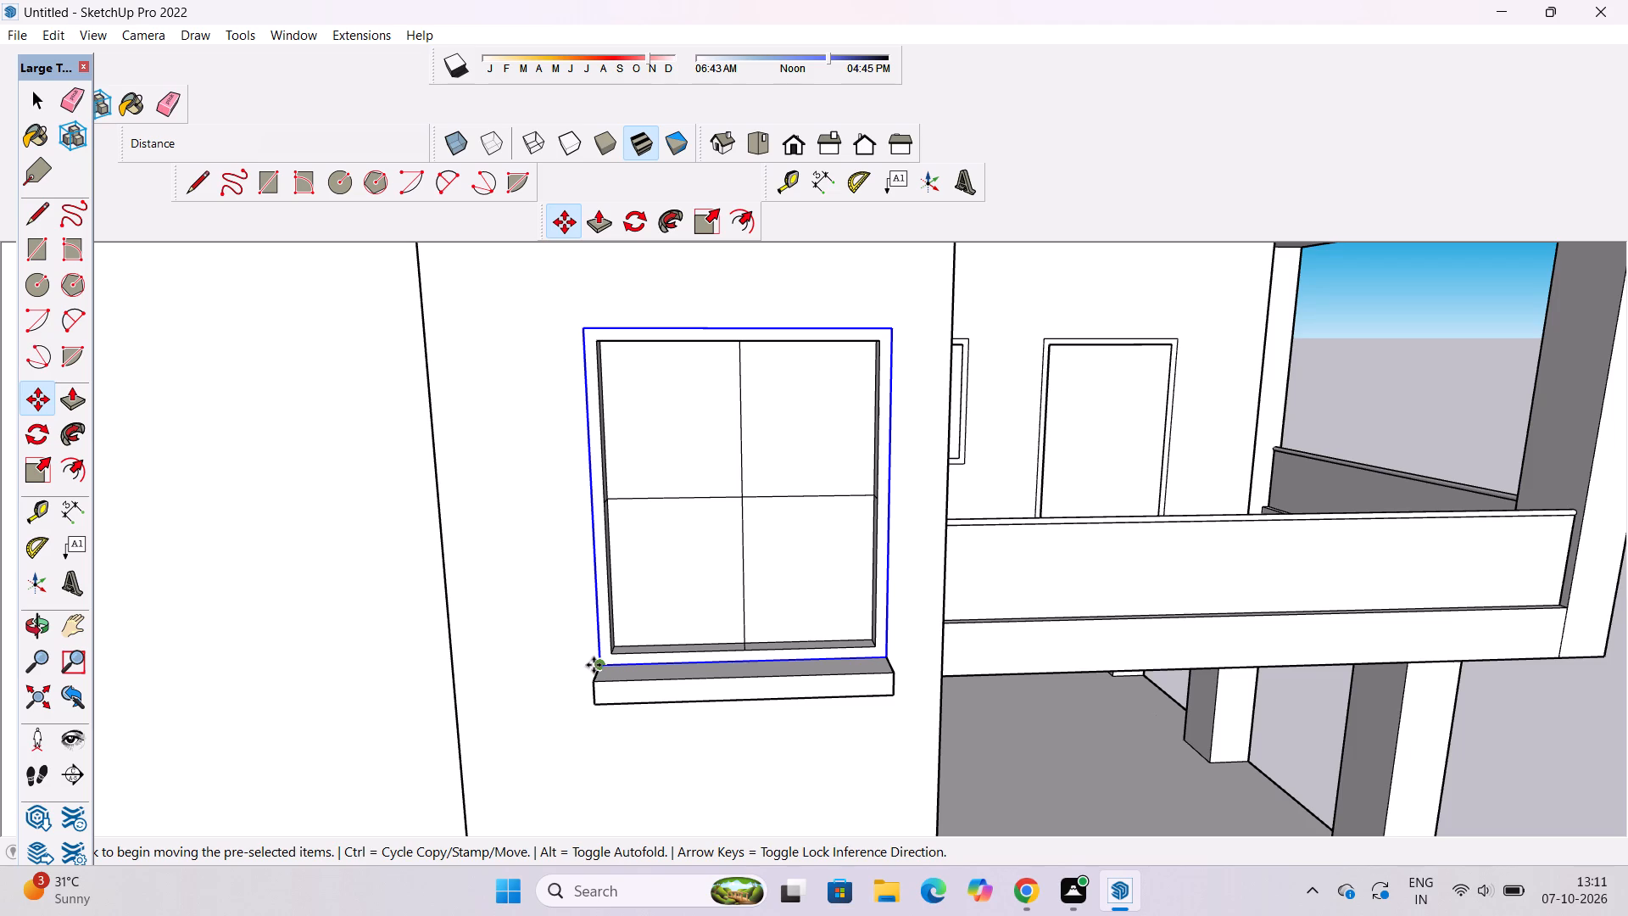
pyautogui.scroll(-16, 594, 660)
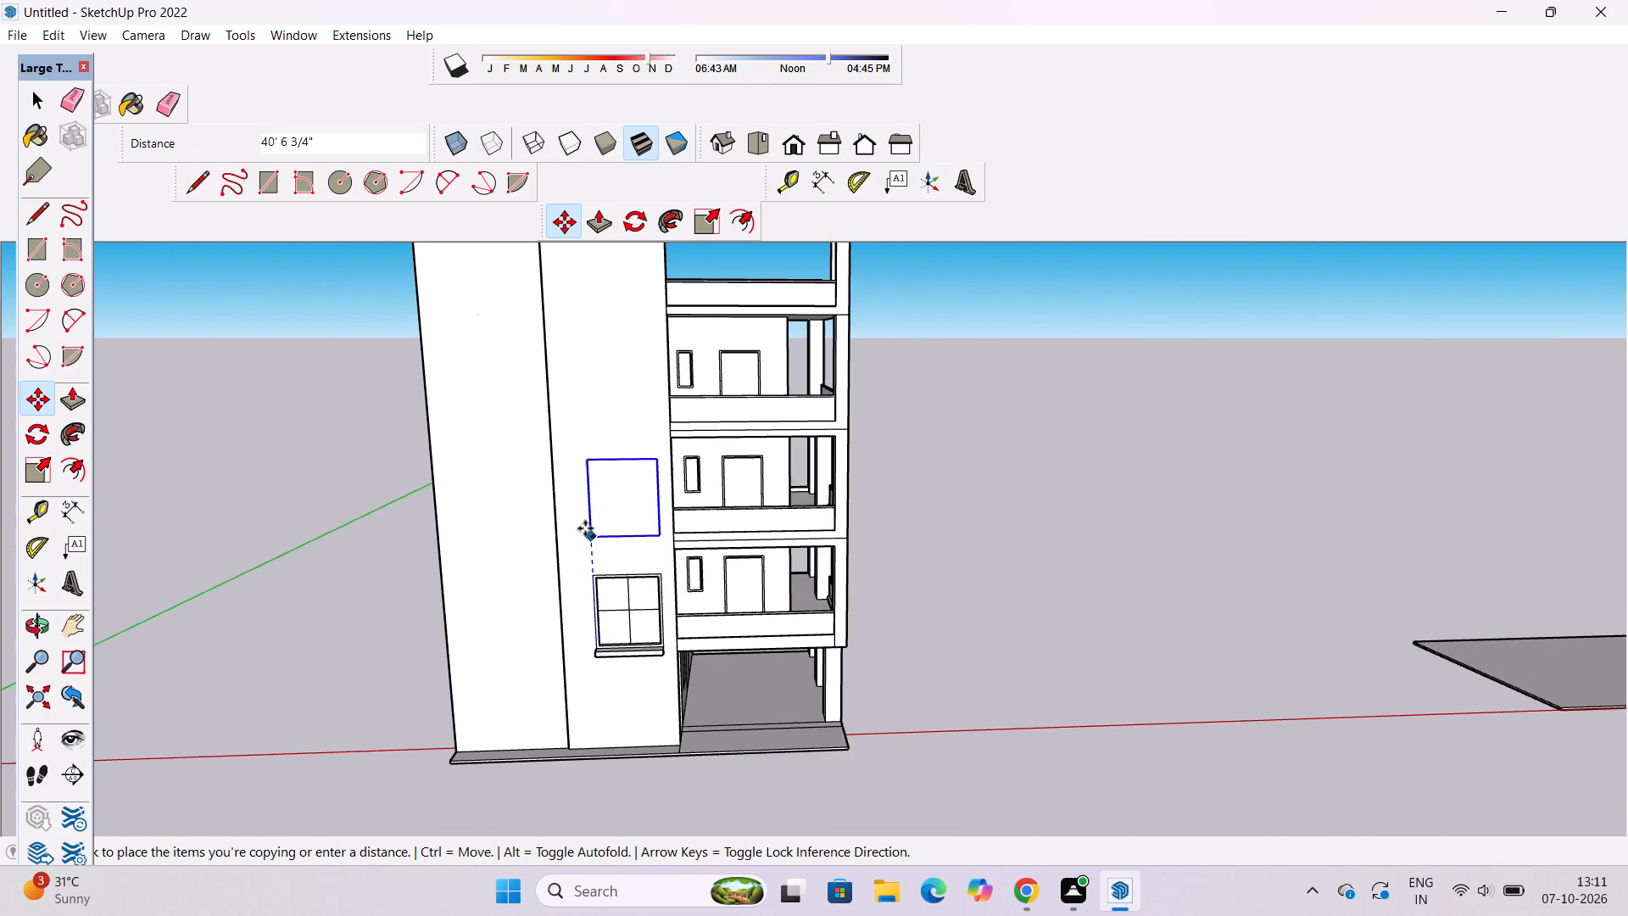
pyautogui.scroll(4, 585, 522)
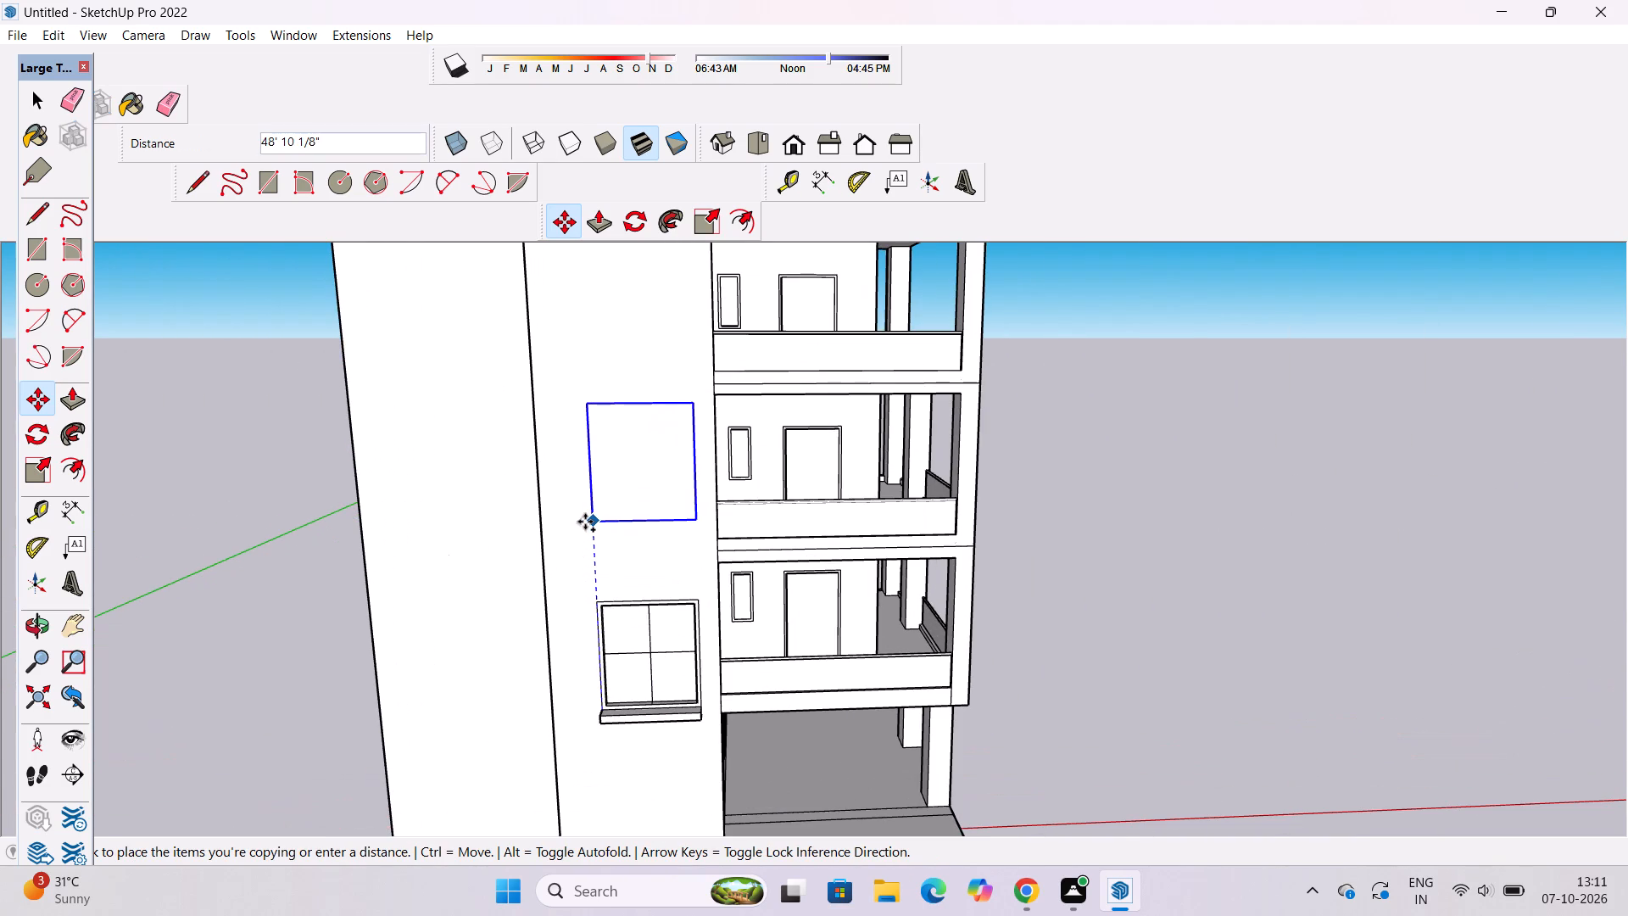
pyautogui.click(585, 522)
pyautogui.press('space')
pyautogui.click(1050, 517)
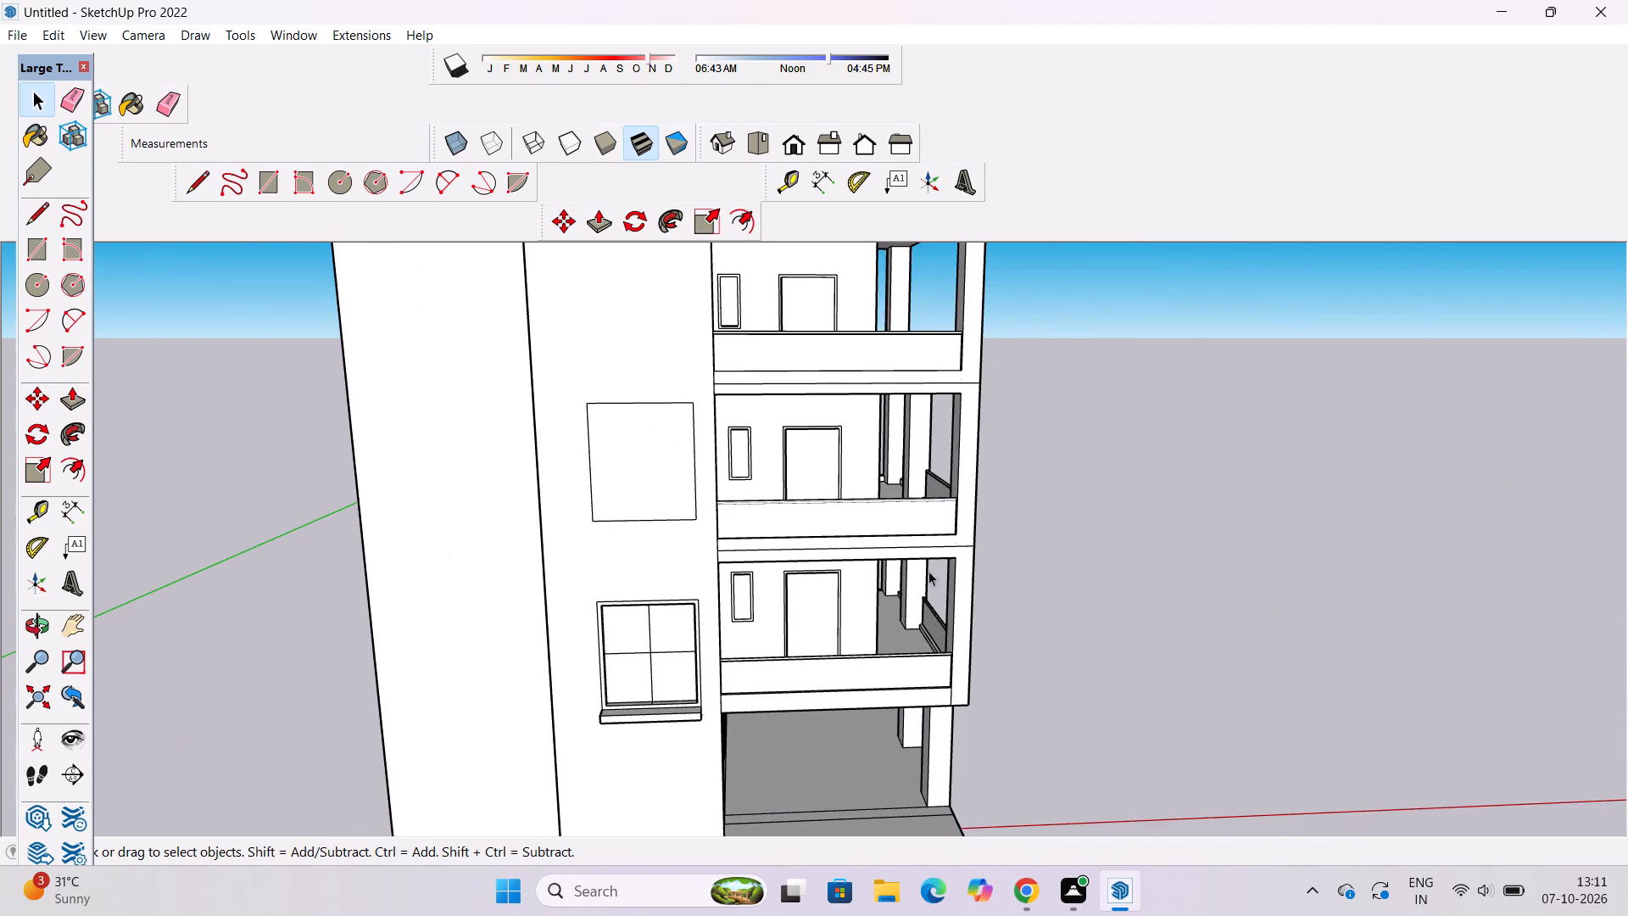
# Set a guide 2' below the bottom edge of the copied window outline.
pyautogui.scroll(5, 631, 555)
pyautogui.press('t')
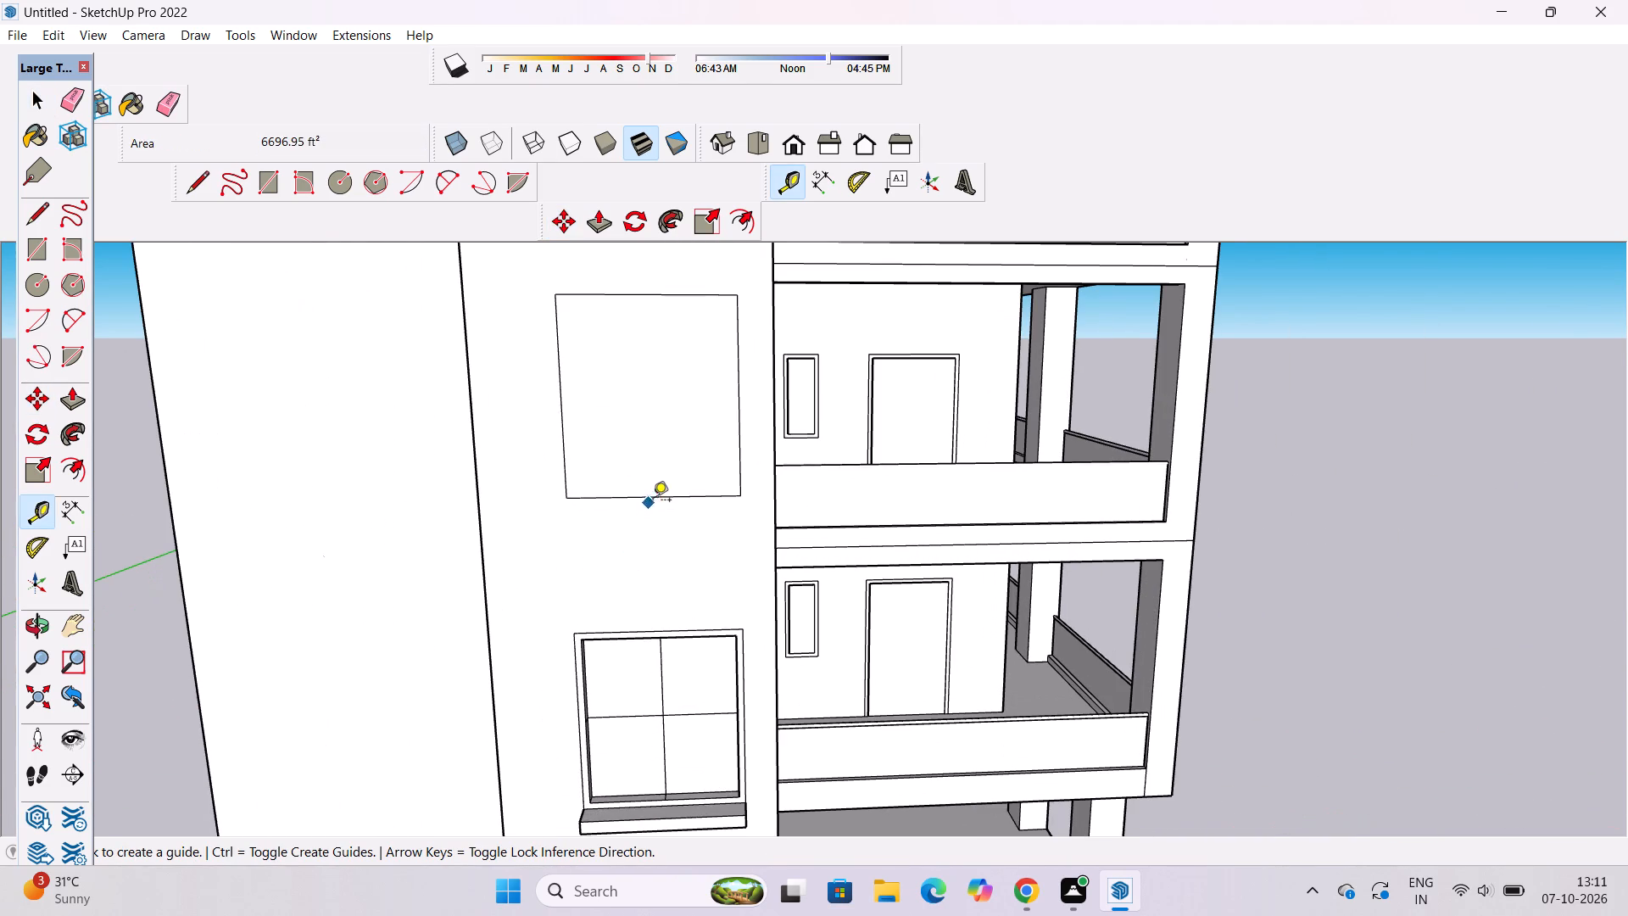
pyautogui.click(655, 499)
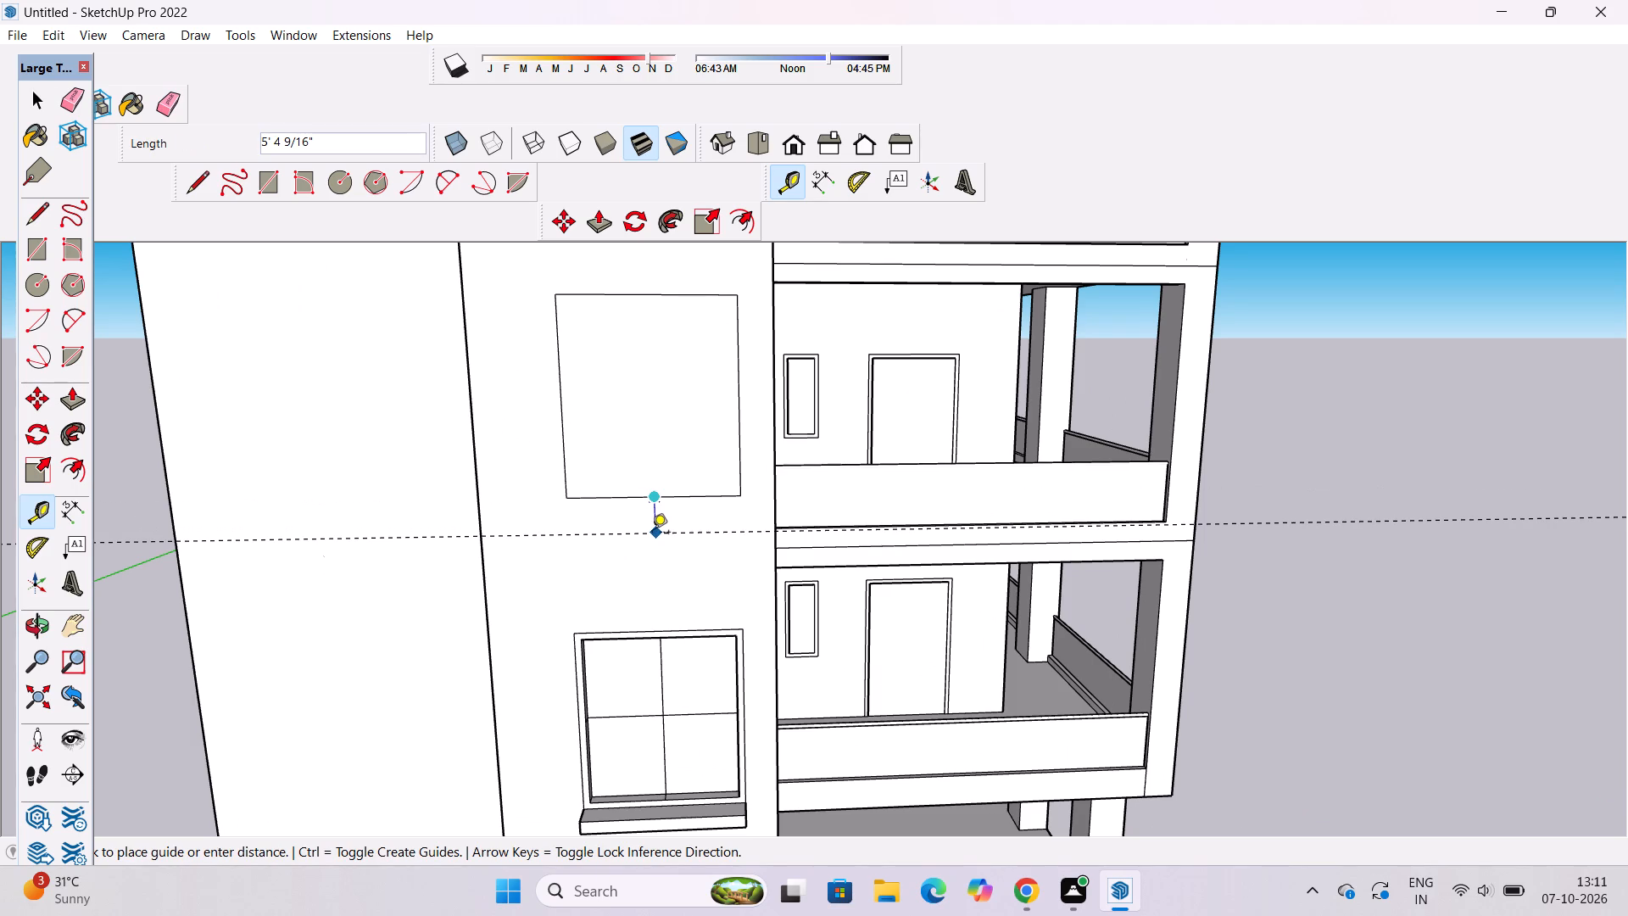
pyautogui.write("2'")
pyautogui.press('Return')
# Draw a sill strip about 25' long and 2' high below the copied window outline, down to the guide.
pyautogui.press('l')
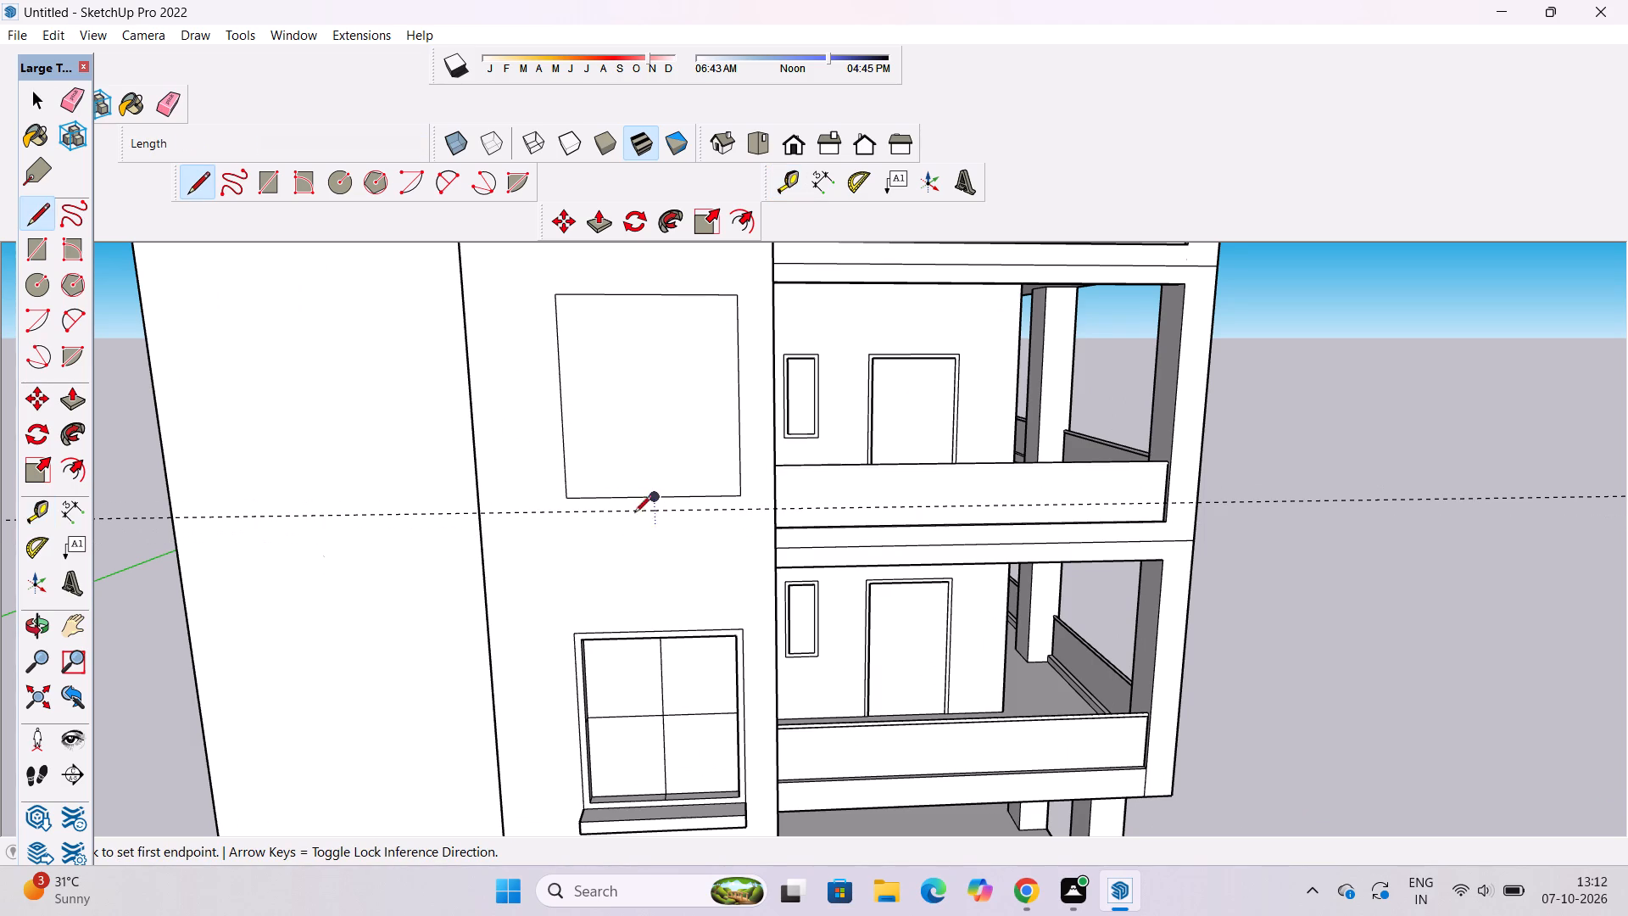
pyautogui.scroll(14, 571, 511)
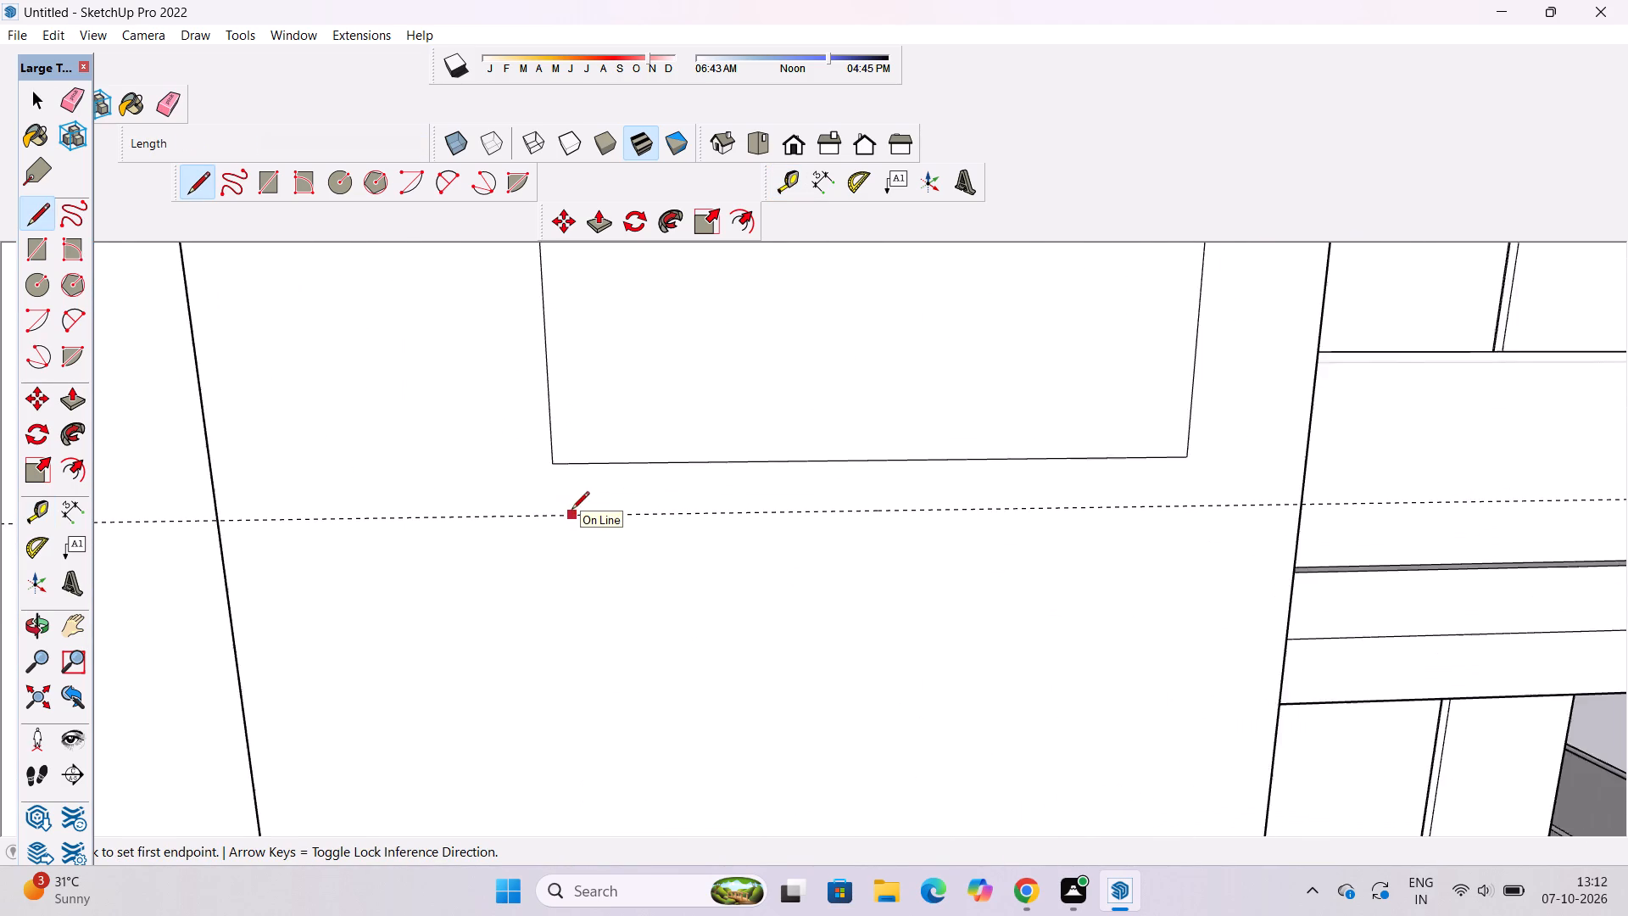
pyautogui.scroll(3, 571, 511)
pyautogui.click(543, 441)
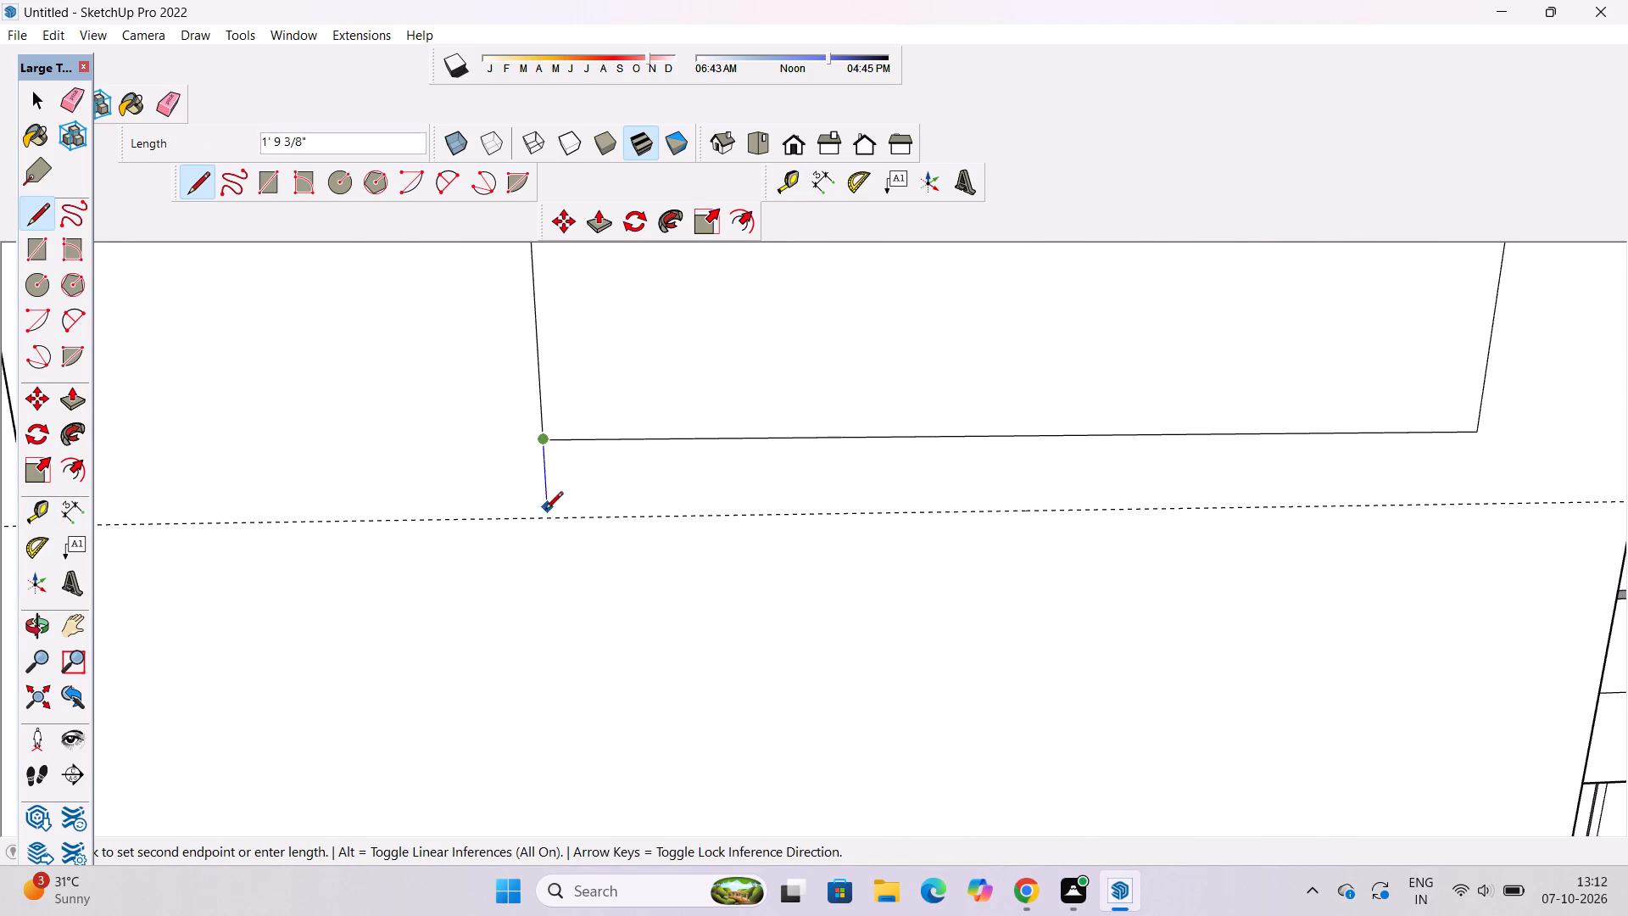
pyautogui.click(545, 521)
pyautogui.scroll(-5, 514, 522)
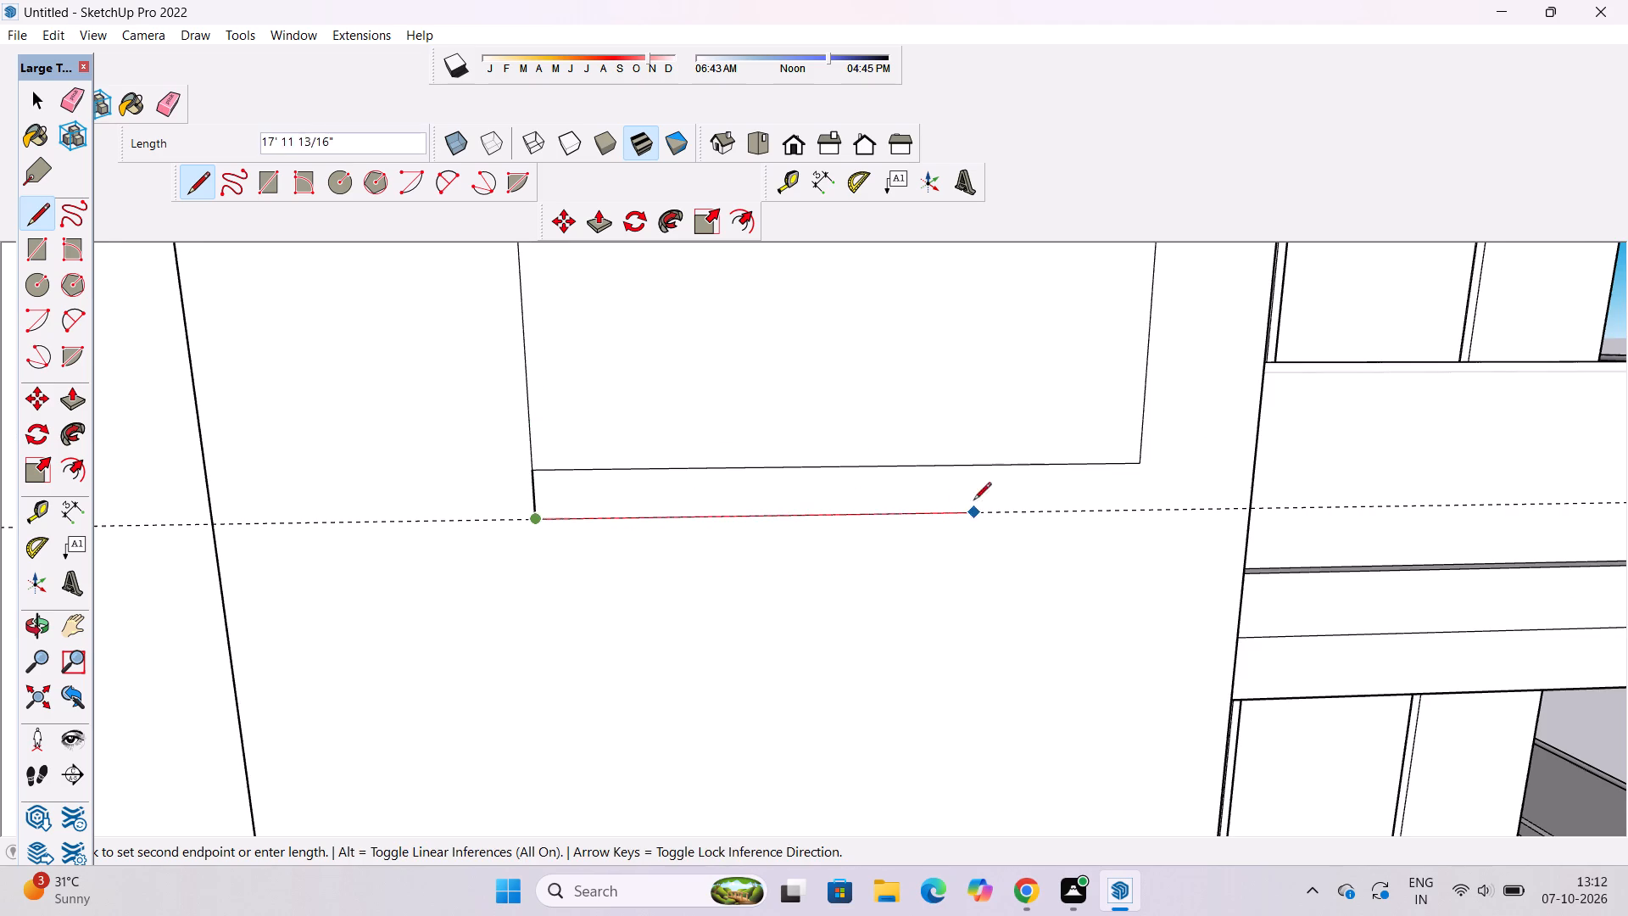
pyautogui.scroll(-4, 849, 505)
pyautogui.scroll(7, 1040, 509)
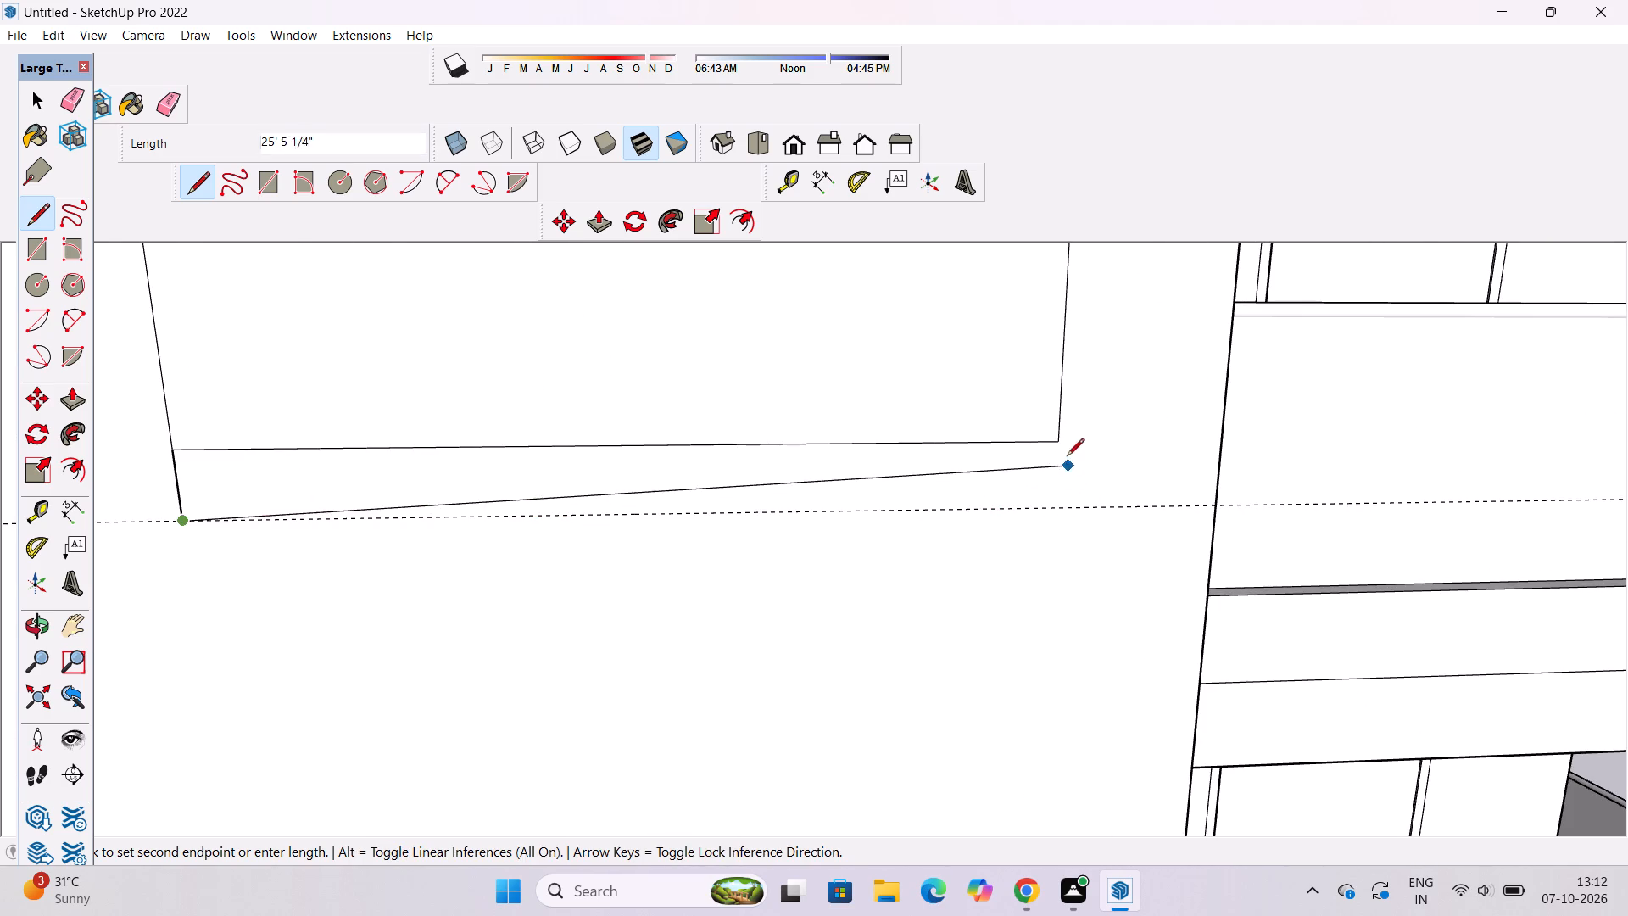
pyautogui.click(1054, 509)
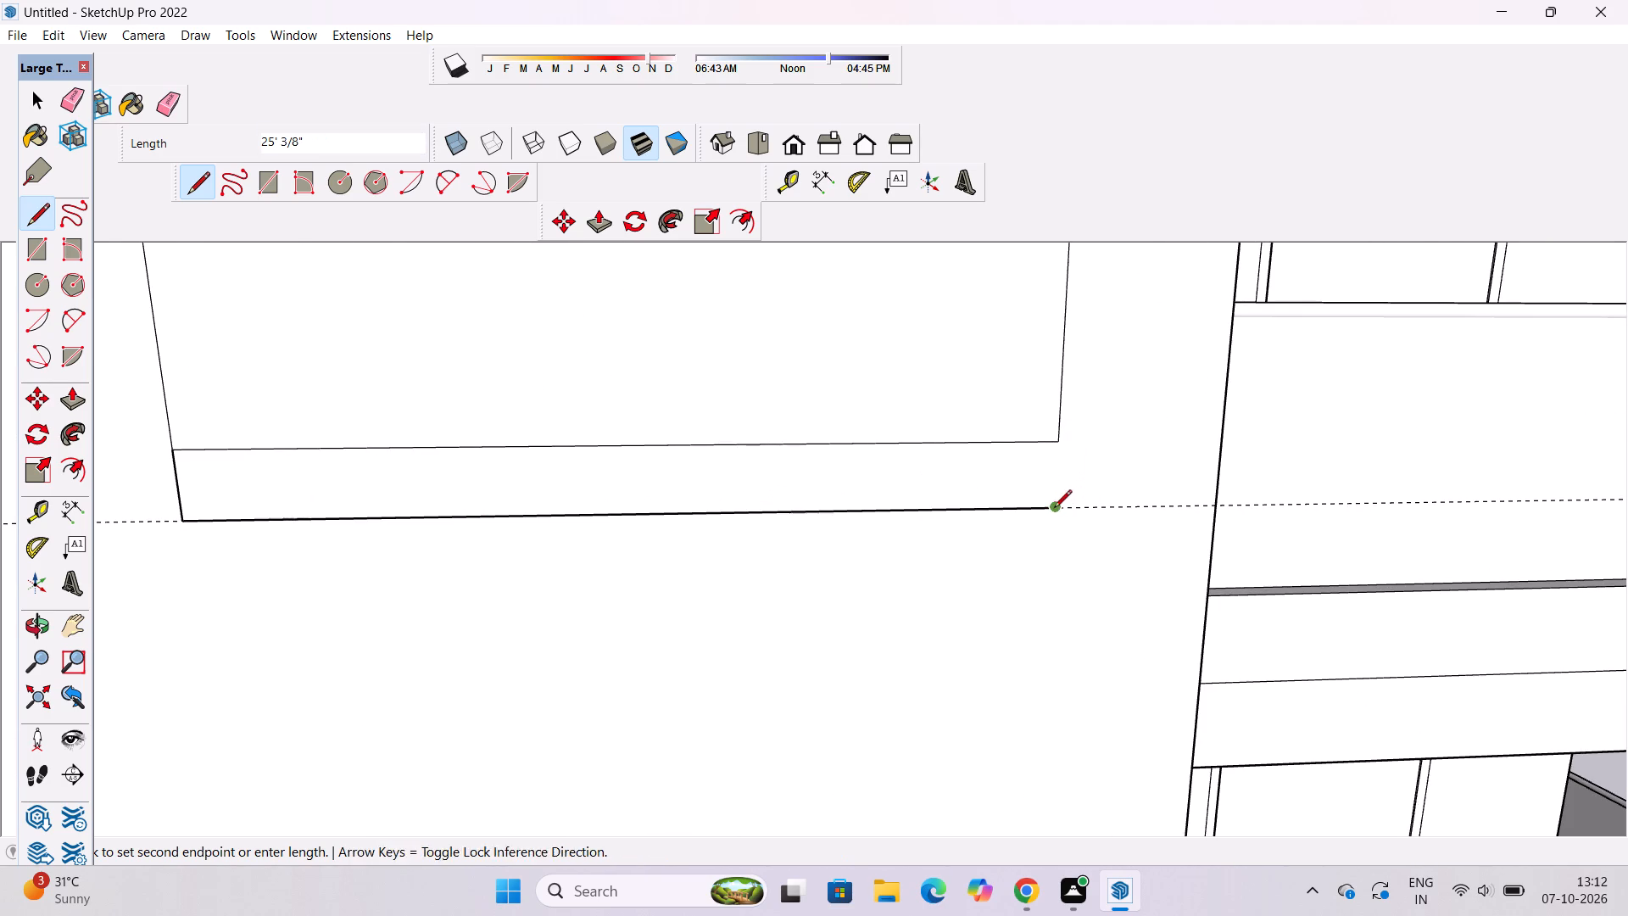
pyautogui.click(1051, 444)
pyautogui.press('space')
# Erase the guide running along the bottom of the new sill strip.
pyautogui.scroll(-8, 599, 689)
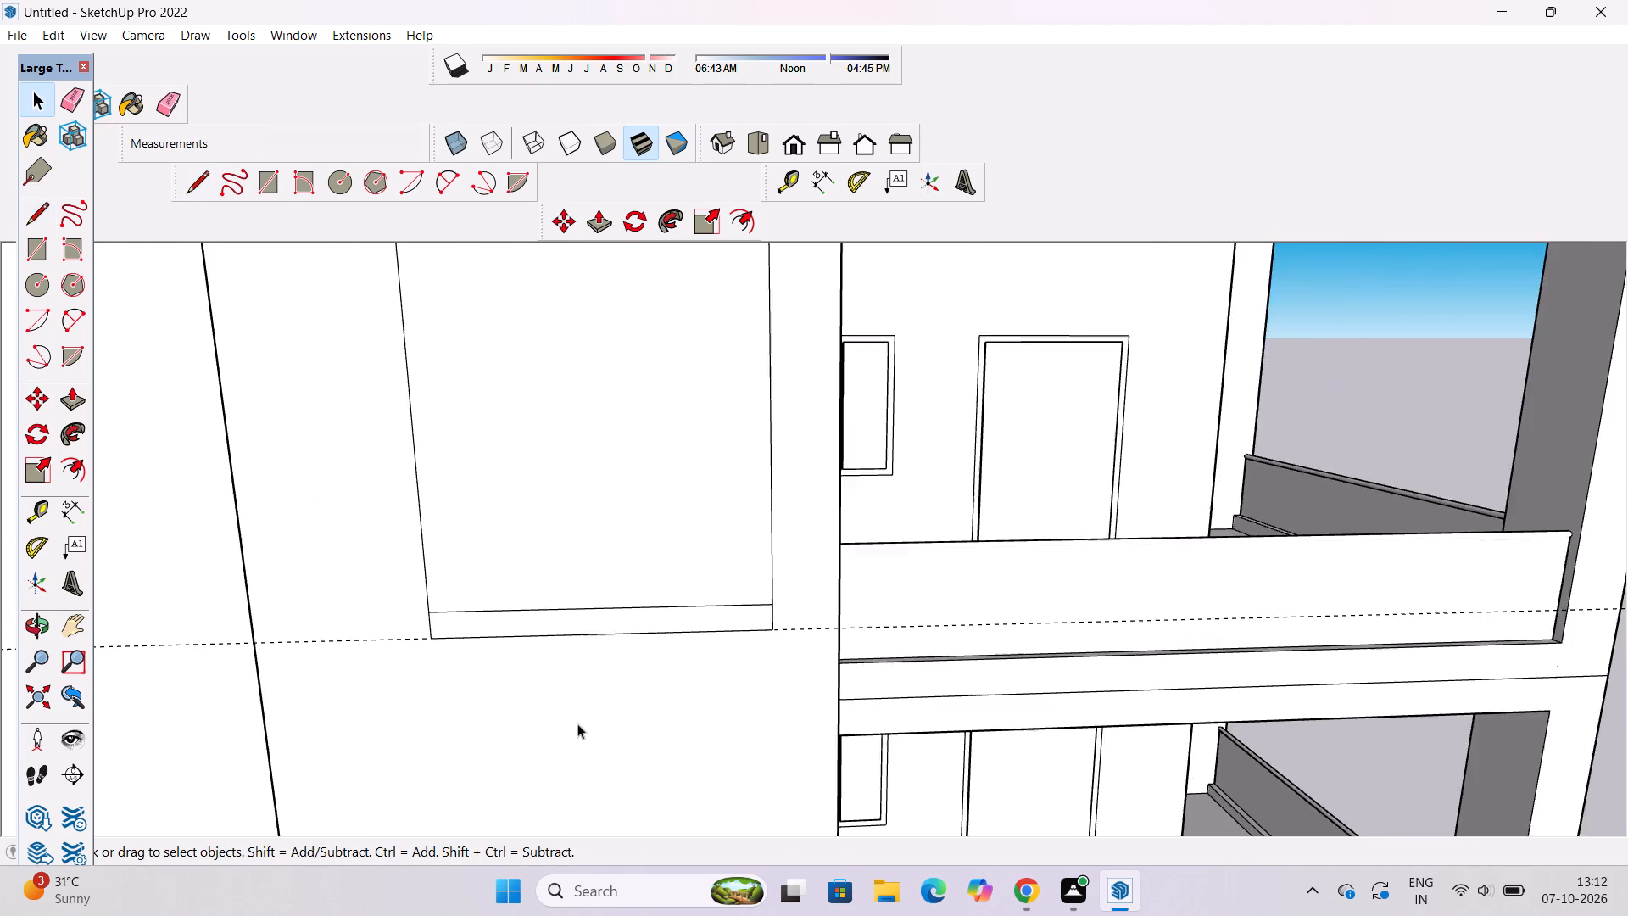
pyautogui.scroll(-6, 577, 723)
pyautogui.scroll(-3, 245, 668)
pyautogui.press('e')
pyautogui.moveTo(1183, 617); pyautogui.dragTo(1183, 645)
# Offset the copied window outline 1' inward to form the frame.
pyautogui.press('o')
pyautogui.press('f')
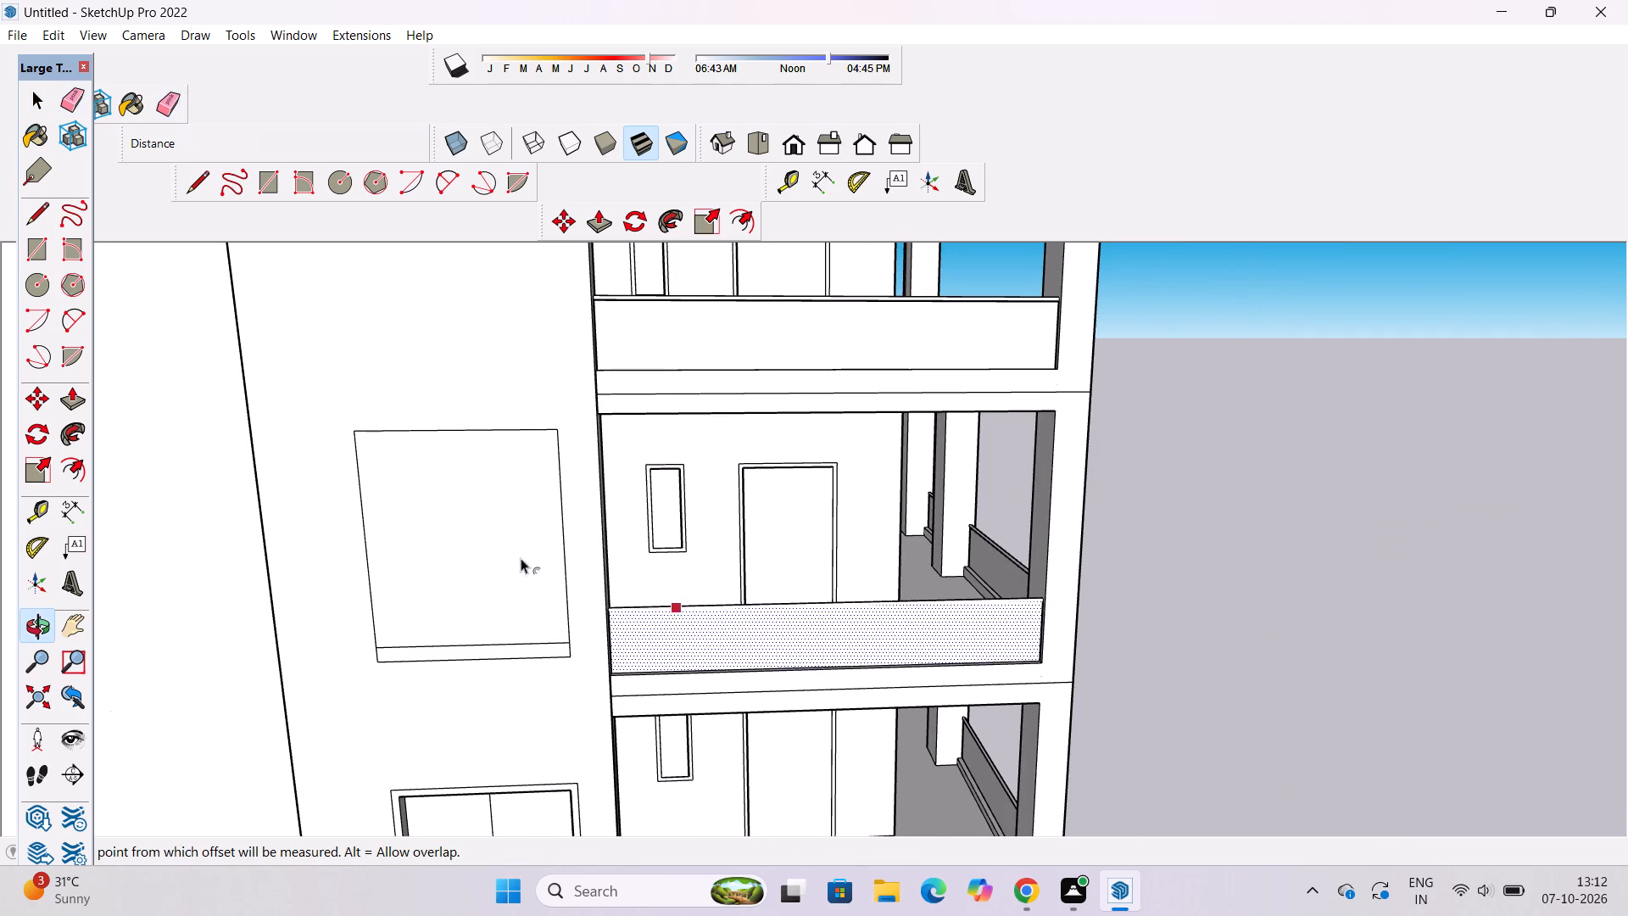
pyautogui.click(493, 438)
pyautogui.write("1'")
pyautogui.press('Return')
pyautogui.press('space')
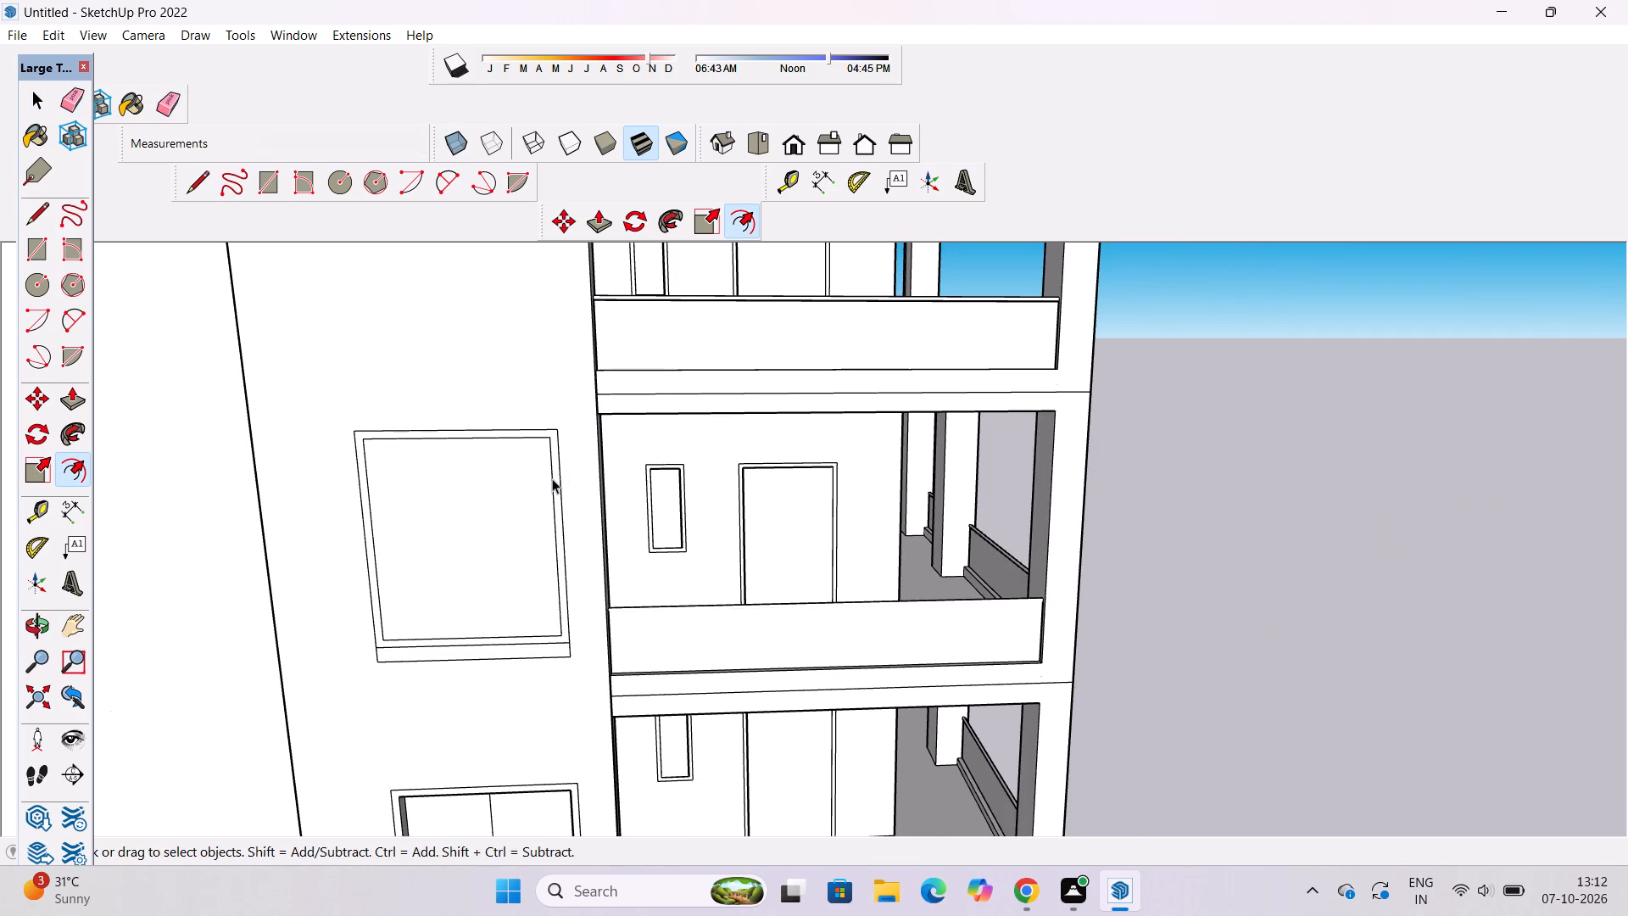
# Divide the area inside the frame into four panes with a vertical and a horizontal line through the edge midpoints.
pyautogui.write('l')
pyautogui.scroll(7, 440, 636)
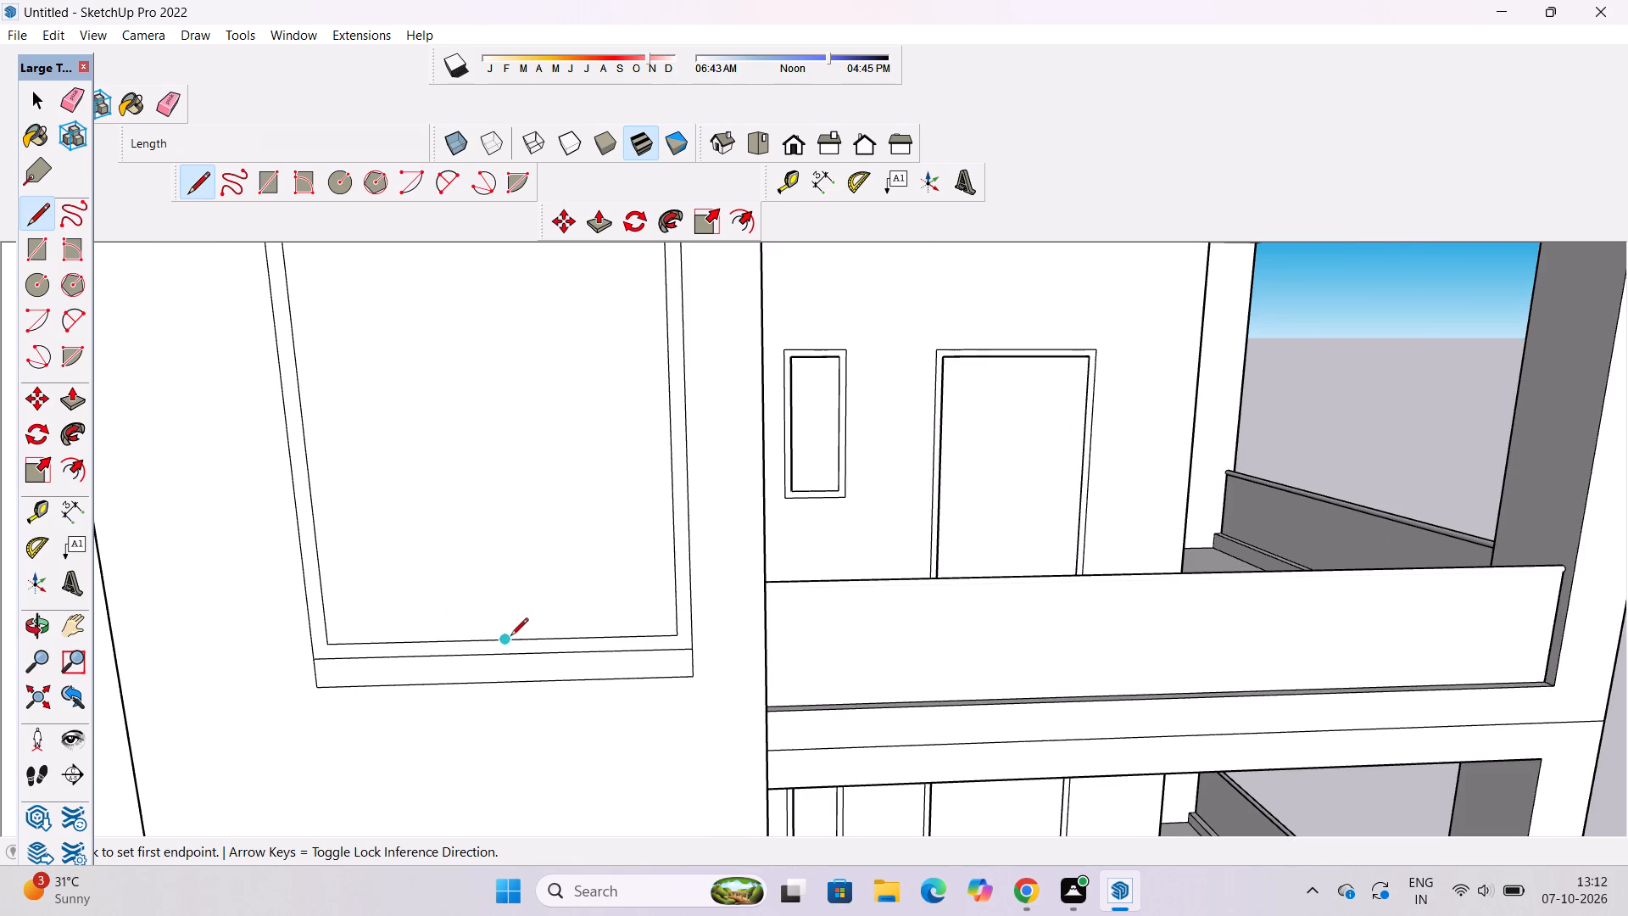
pyautogui.click(502, 639)
pyautogui.scroll(-9, 502, 637)
pyautogui.scroll(5, 497, 478)
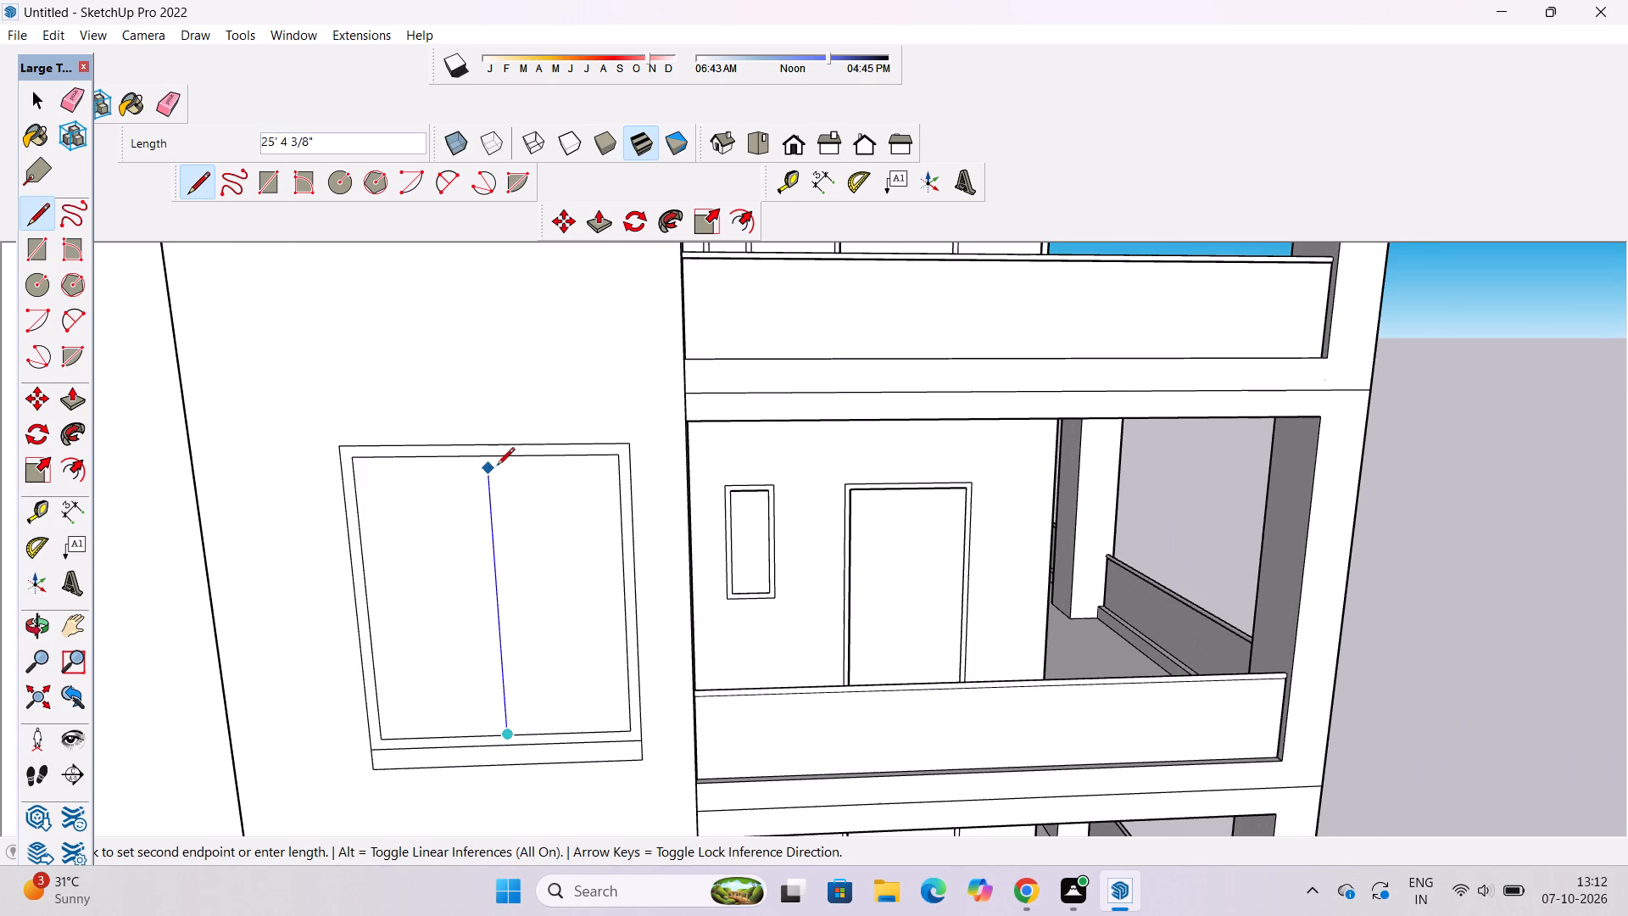
pyautogui.click(483, 456)
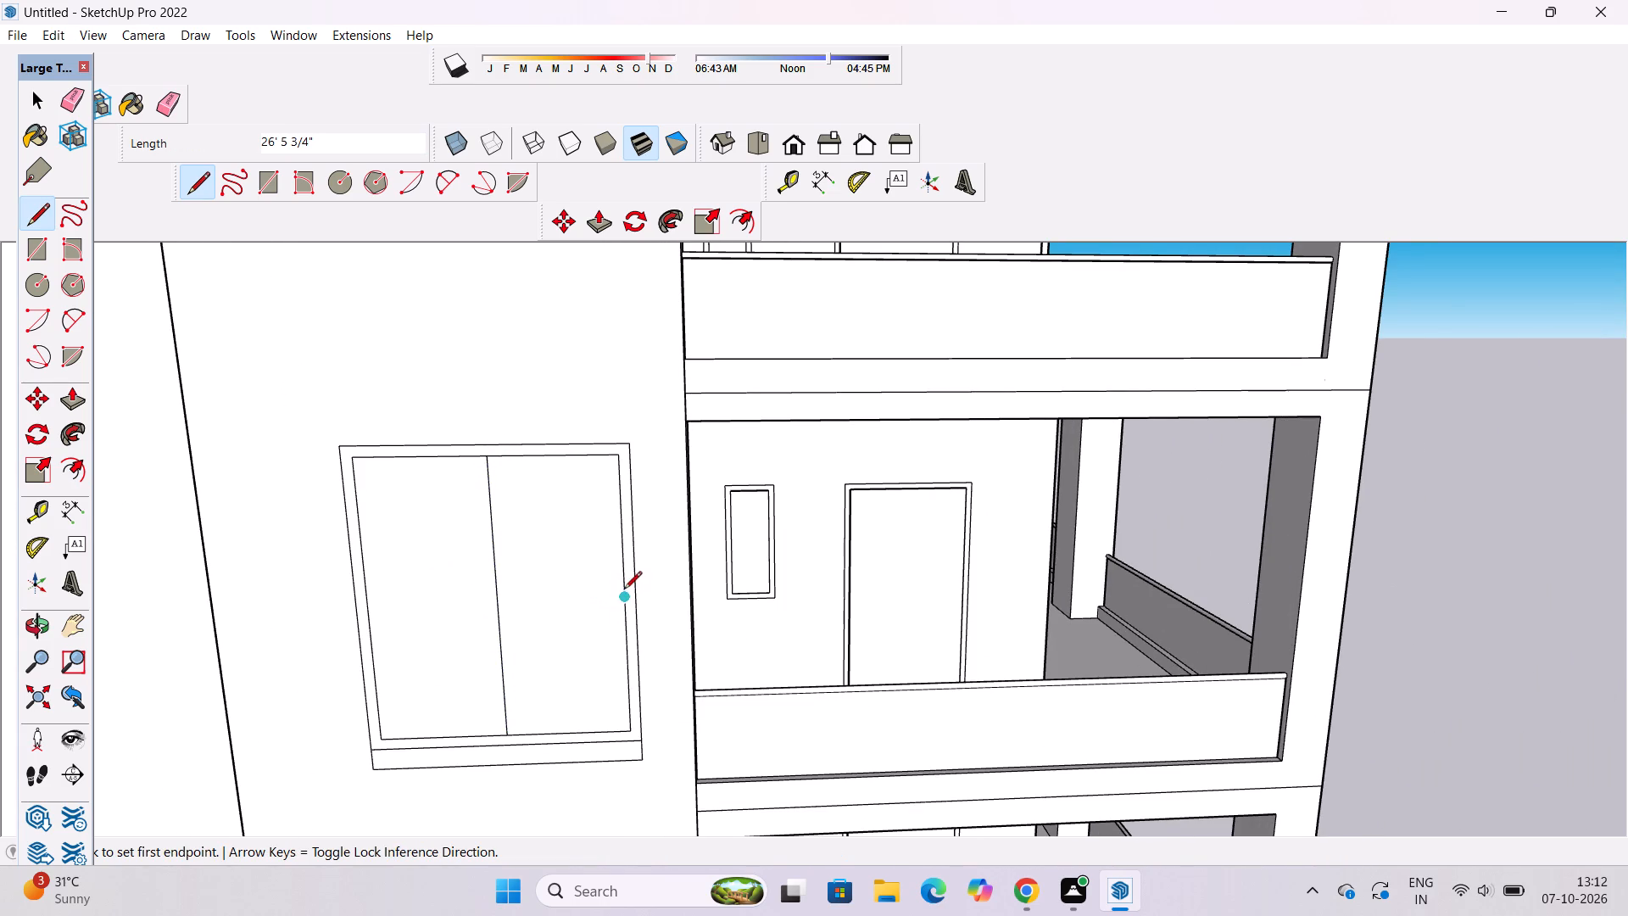
pyautogui.click(626, 598)
pyautogui.click(365, 603)
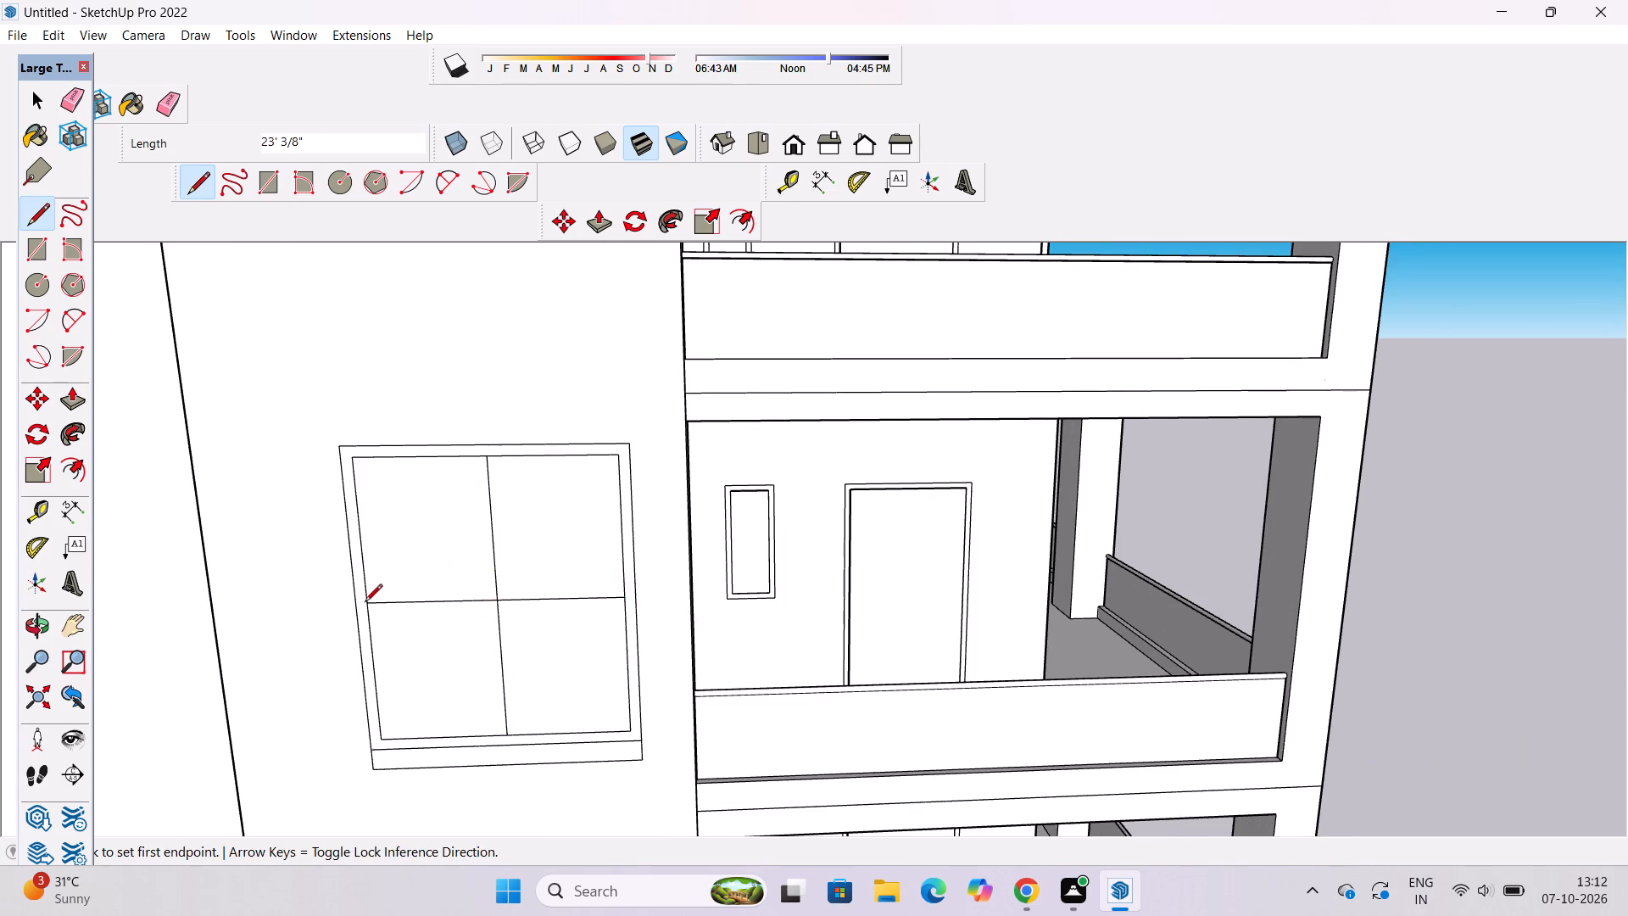
pyautogui.press('space')
# Push all four window panes 1' into the wall behind the frame.
pyautogui.click(563, 556)
pyautogui.press('p')
pyautogui.click(563, 556)
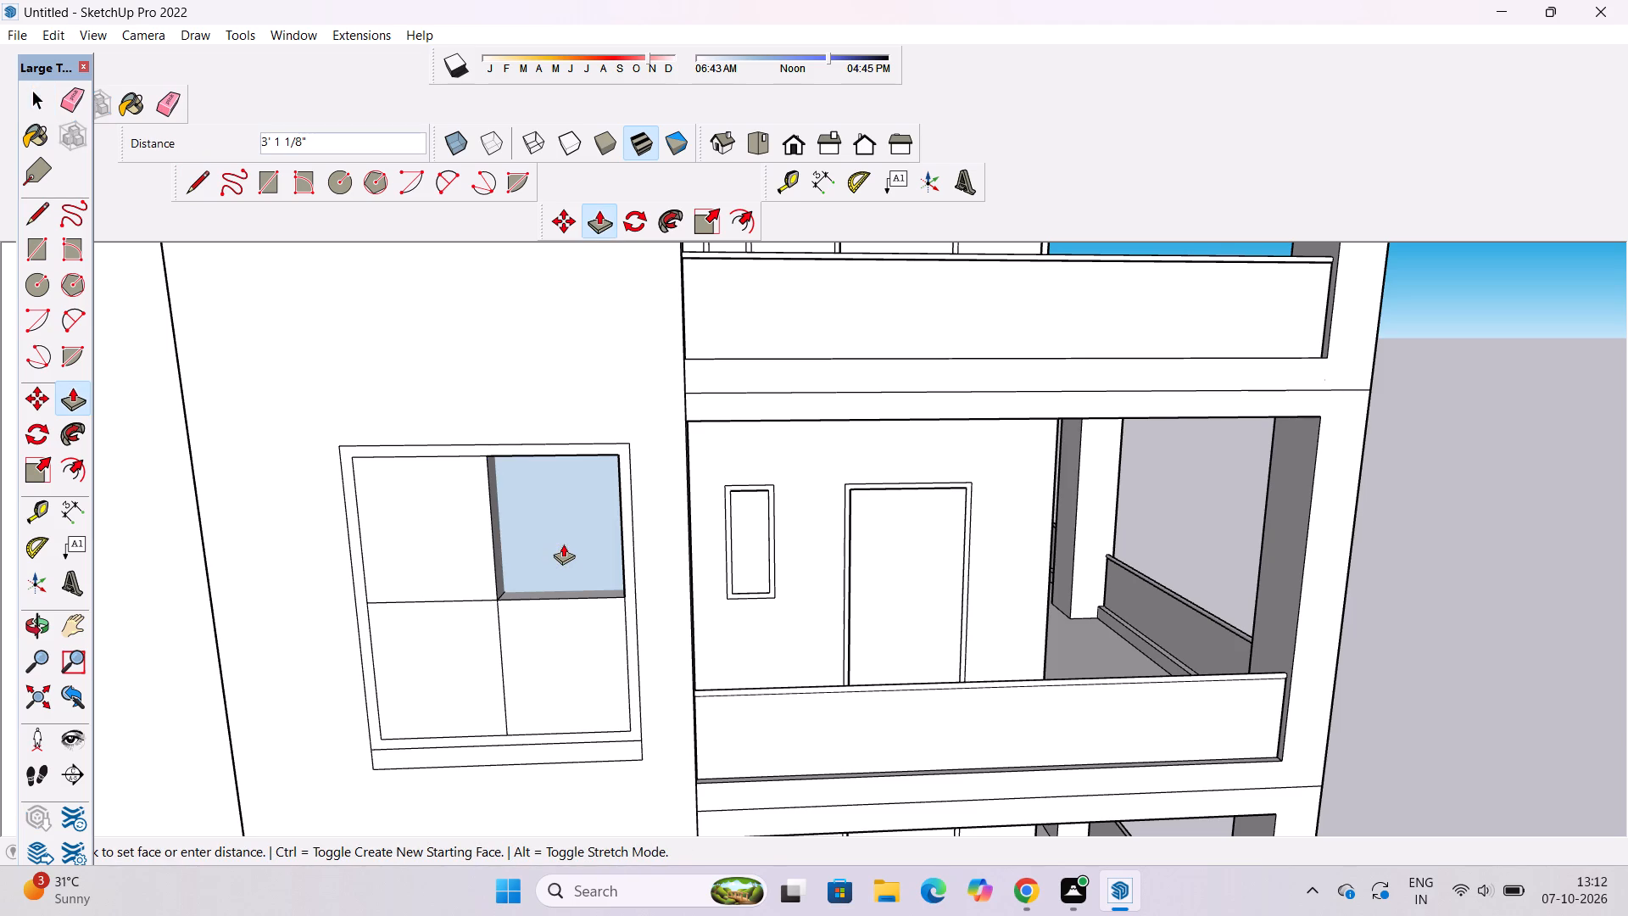
pyautogui.write("1'")
pyautogui.press('Return')
pyautogui.click(541, 656)
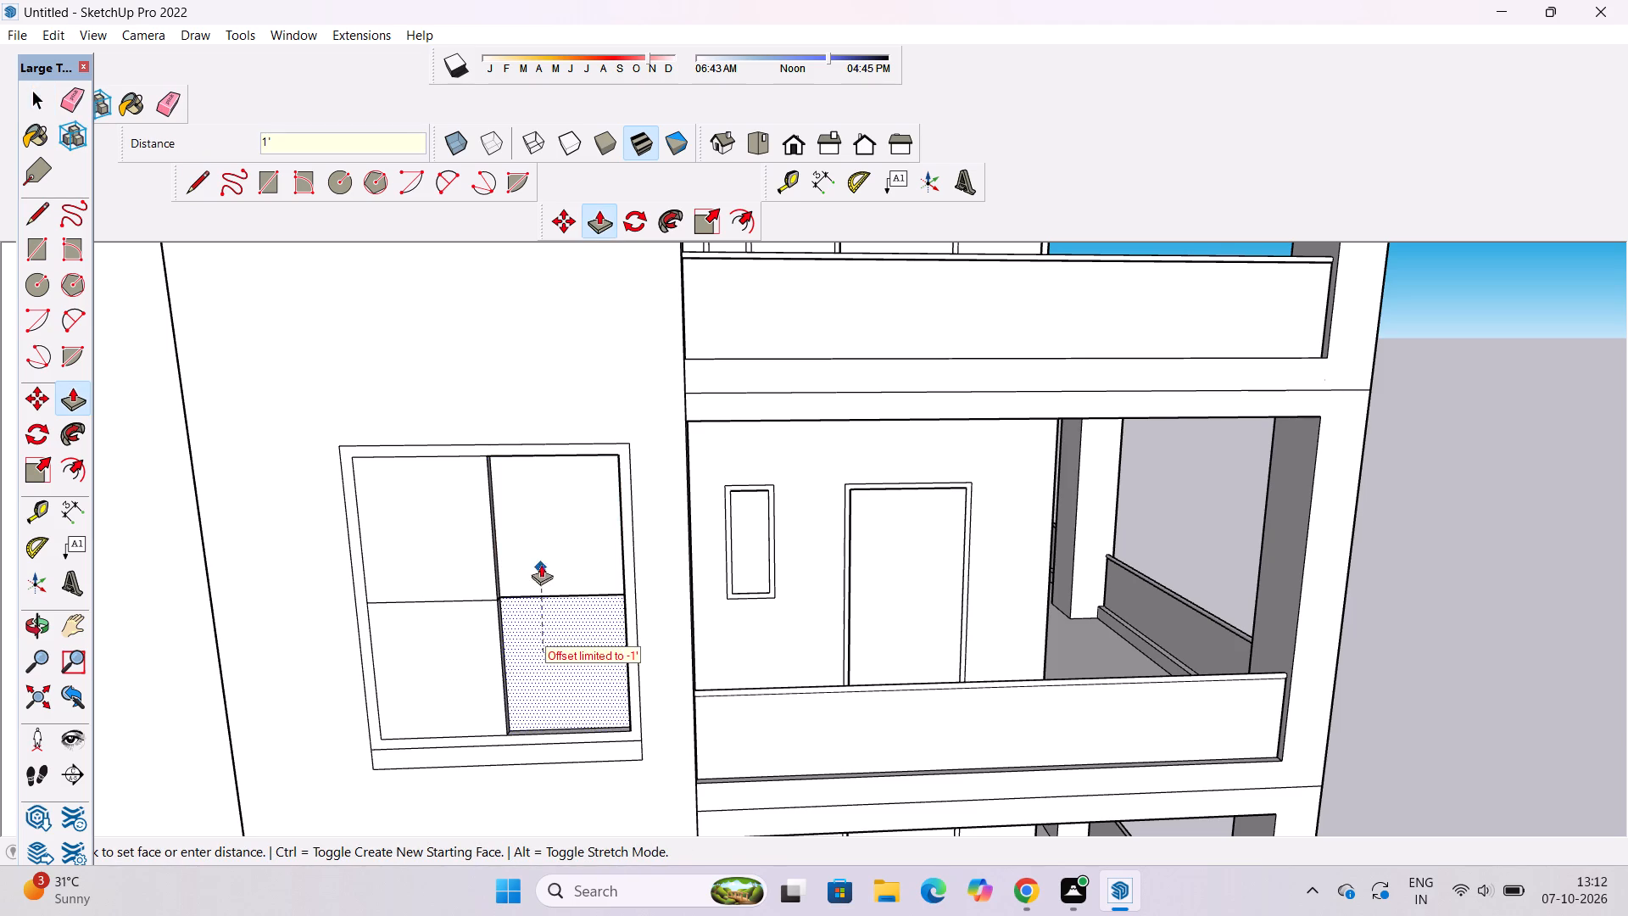
pyautogui.click(541, 556)
pyautogui.click(444, 672)
pyautogui.click(548, 637)
pyautogui.click(429, 550)
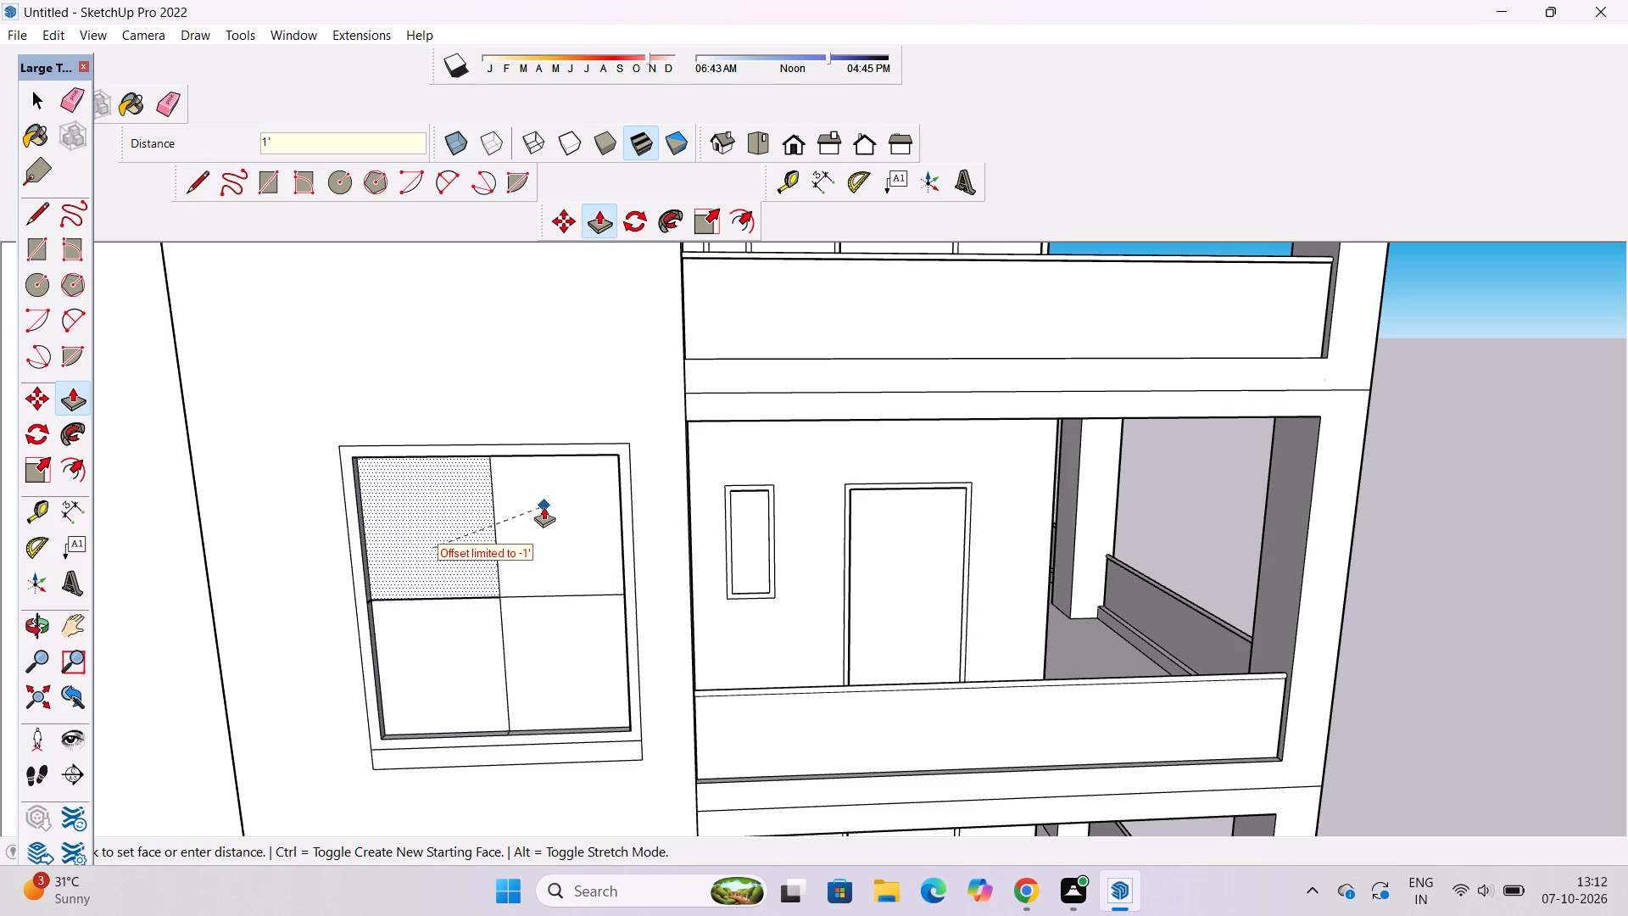
pyautogui.click(544, 506)
pyautogui.press('space')
# Pull the sill strip beneath the four-pane window 4' out from the wall.
pyautogui.press('o')
pyautogui.scroll(-5, 506, 546)
pyautogui.keyDown('shift'); pyautogui.moveTo(506, 546); pyautogui.dragTo(689, 545); pyautogui.keyUp('shift')
pyautogui.keyDown('shift'); pyautogui.scroll(-3, 689, 545); pyautogui.keyUp('shift')
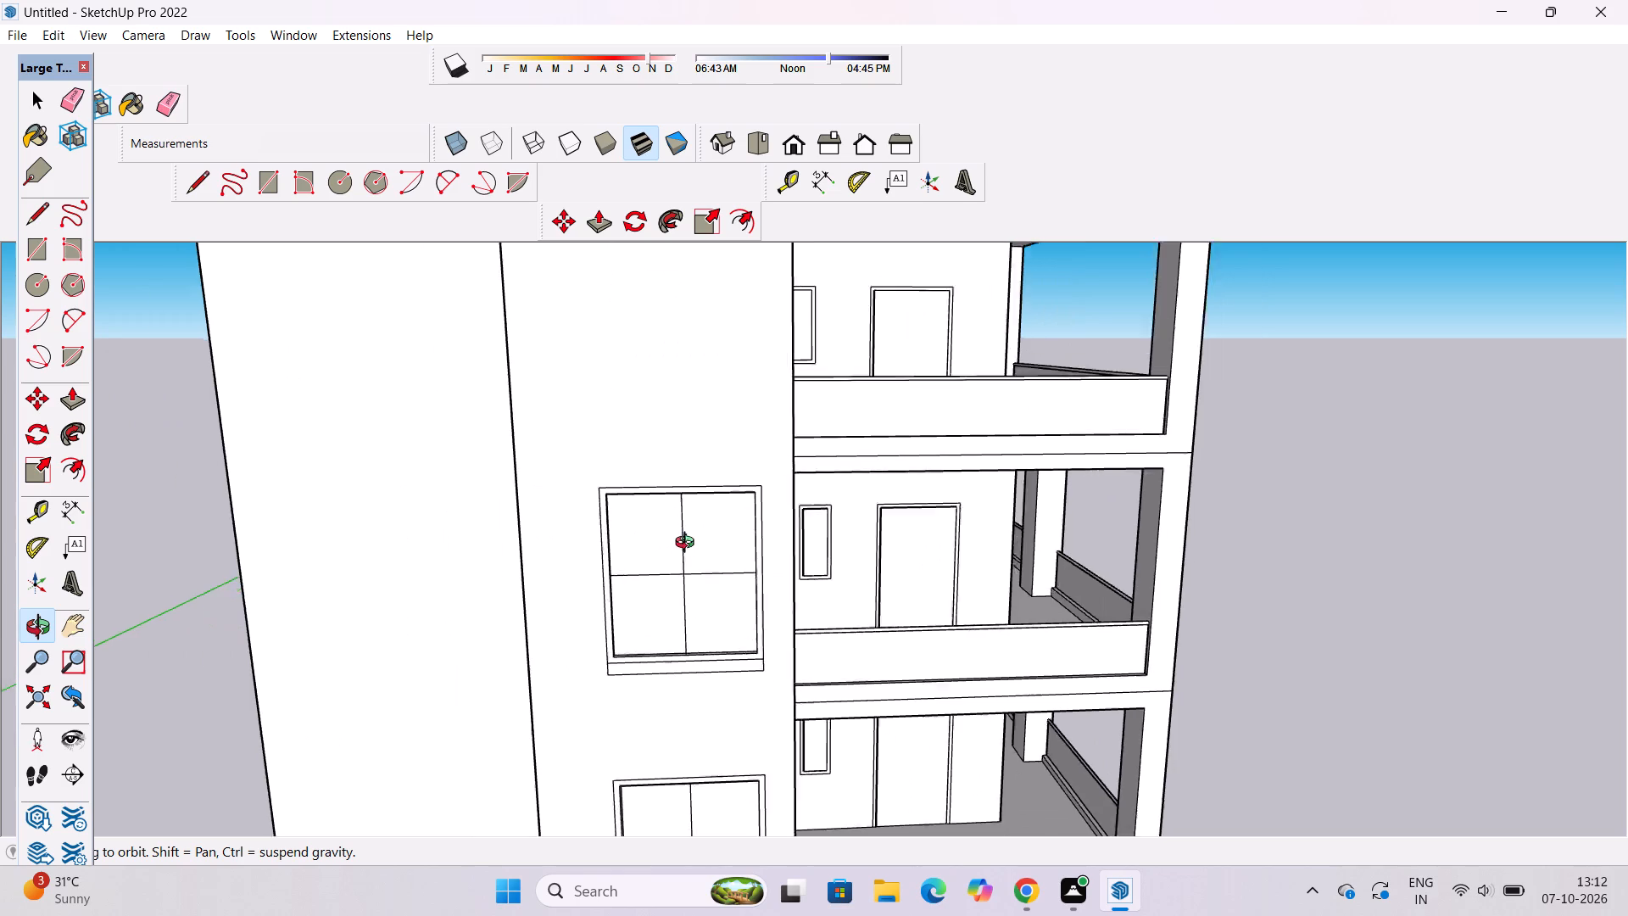
pyautogui.keyDown('shift'); pyautogui.scroll(-3, 689, 545); pyautogui.keyUp('shift')
pyautogui.keyDown('shift'); pyautogui.moveTo(689, 545); pyautogui.dragTo(665, 614); pyautogui.keyUp('shift')
pyautogui.keyDown('shift'); pyautogui.scroll(5, 664, 620); pyautogui.keyUp('shift')
pyautogui.keyDown('shift'); pyautogui.moveTo(654, 649); pyautogui.dragTo(634, 548); pyautogui.keyUp('shift')
pyautogui.keyDown('shift'); pyautogui.scroll(5, 661, 582); pyautogui.keyUp('shift')
pyautogui.keyDown('shift'); pyautogui.moveTo(676, 640); pyautogui.dragTo(672, 558); pyautogui.keyUp('shift')
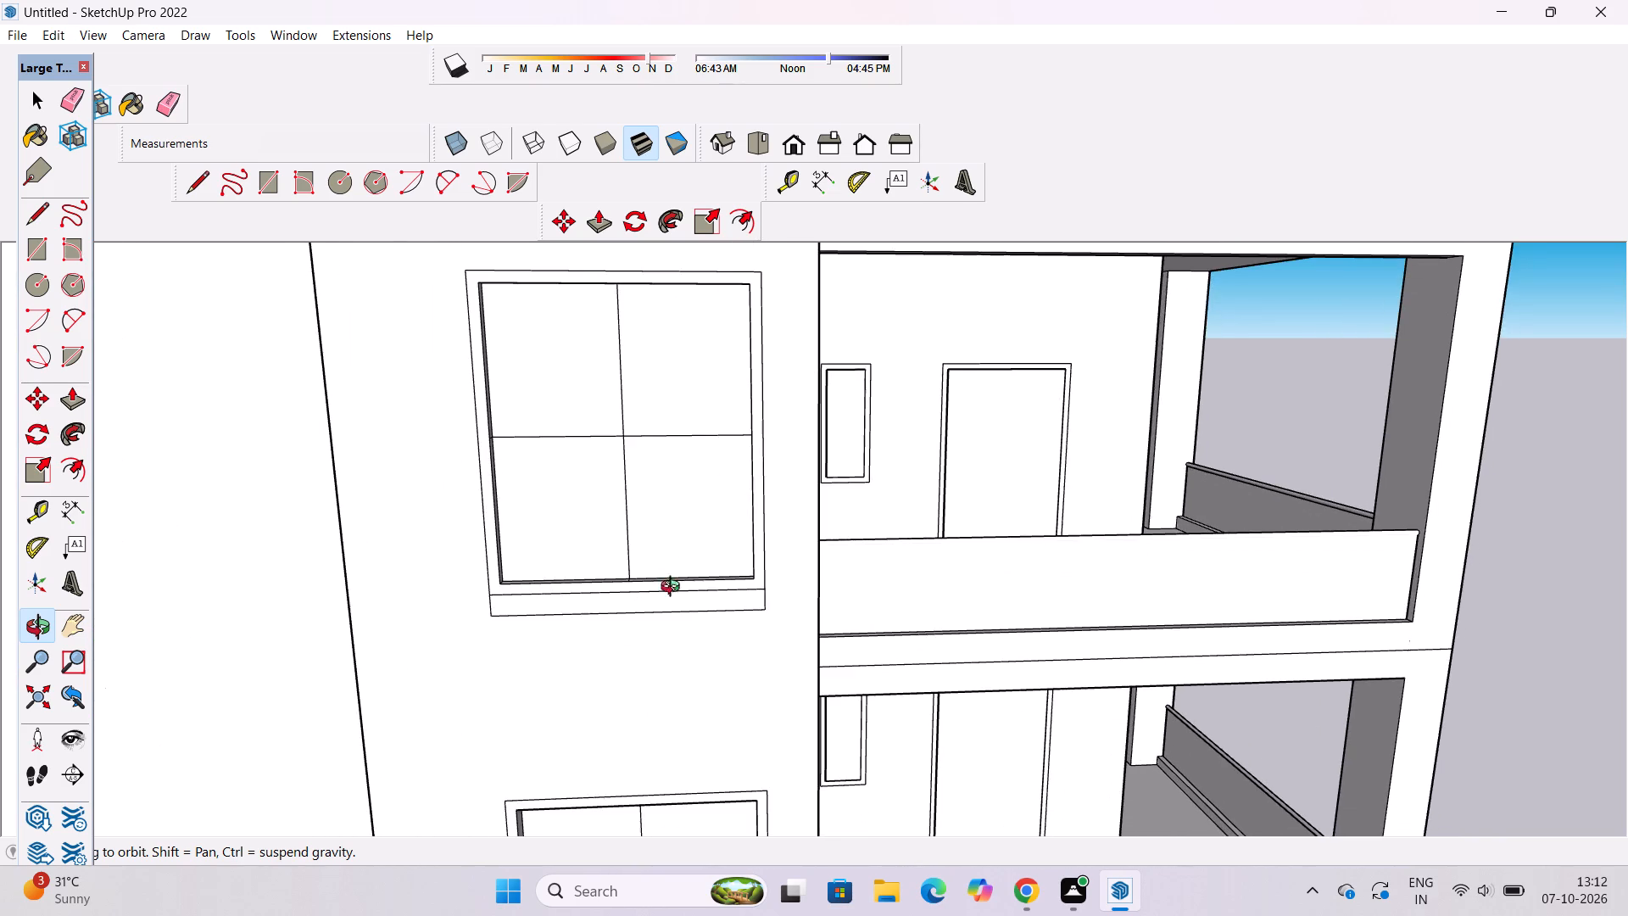
pyautogui.moveTo(674, 595); pyautogui.dragTo(801, 603)
pyautogui.press('space')
pyautogui.click(754, 611)
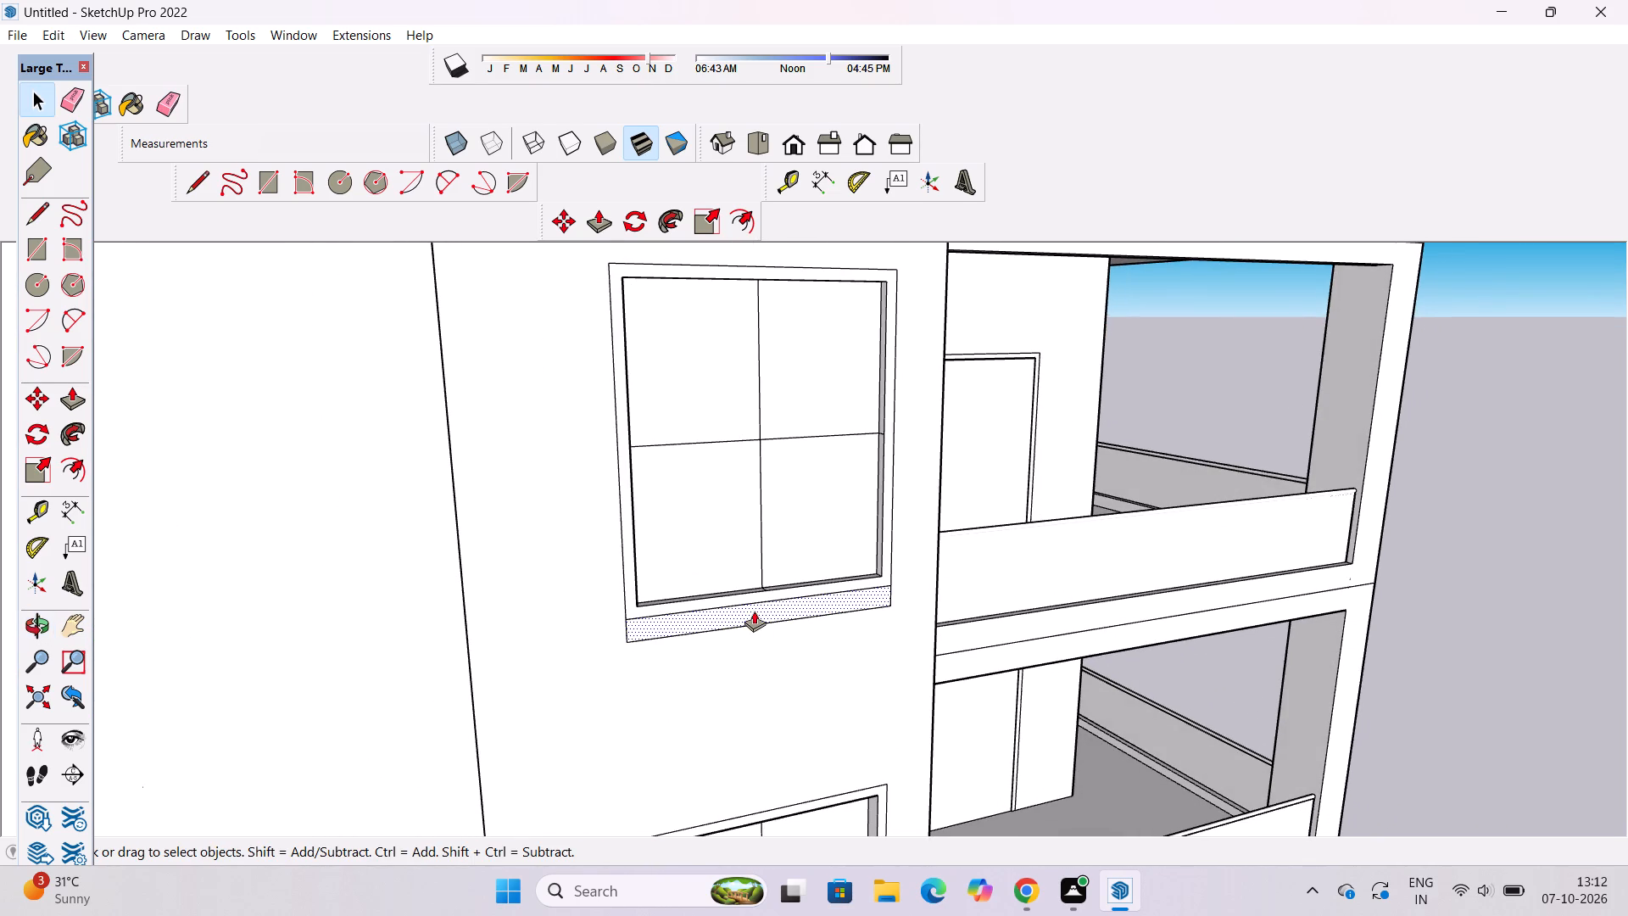
pyautogui.press('p')
pyautogui.click(754, 611)
pyautogui.write("4'")
pyautogui.press('Return')
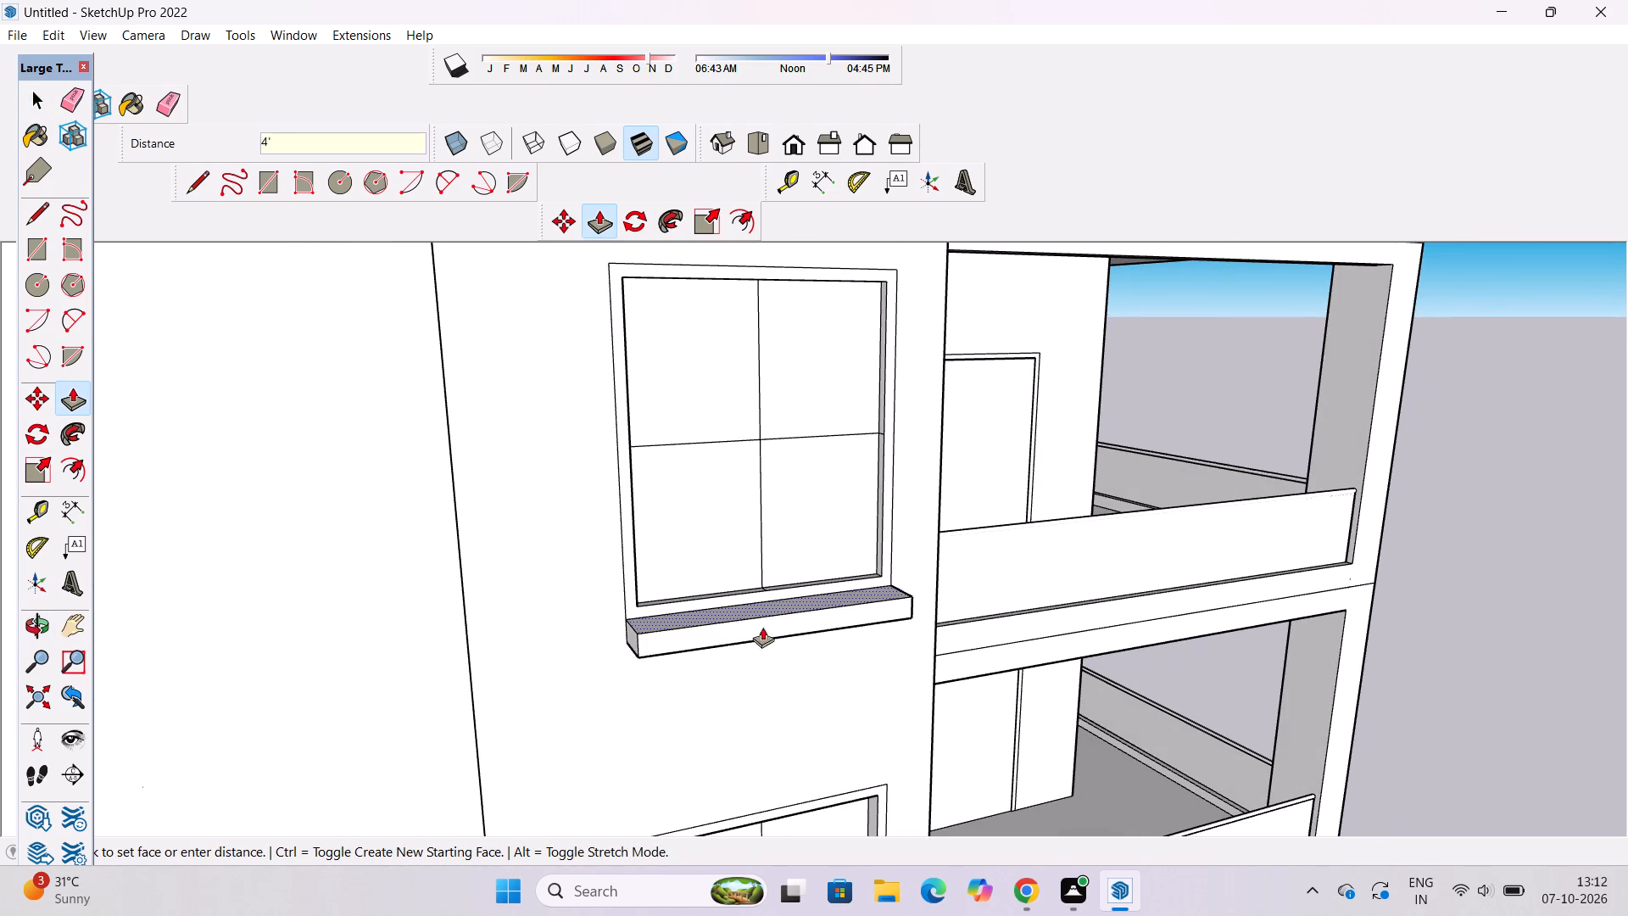
pyautogui.press('space')
# Copy the finished window frame's four outer edges about 42' straight up the front wall, beside the next balcony above.
pyautogui.scroll(-6, 651, 581)
pyautogui.press('o')
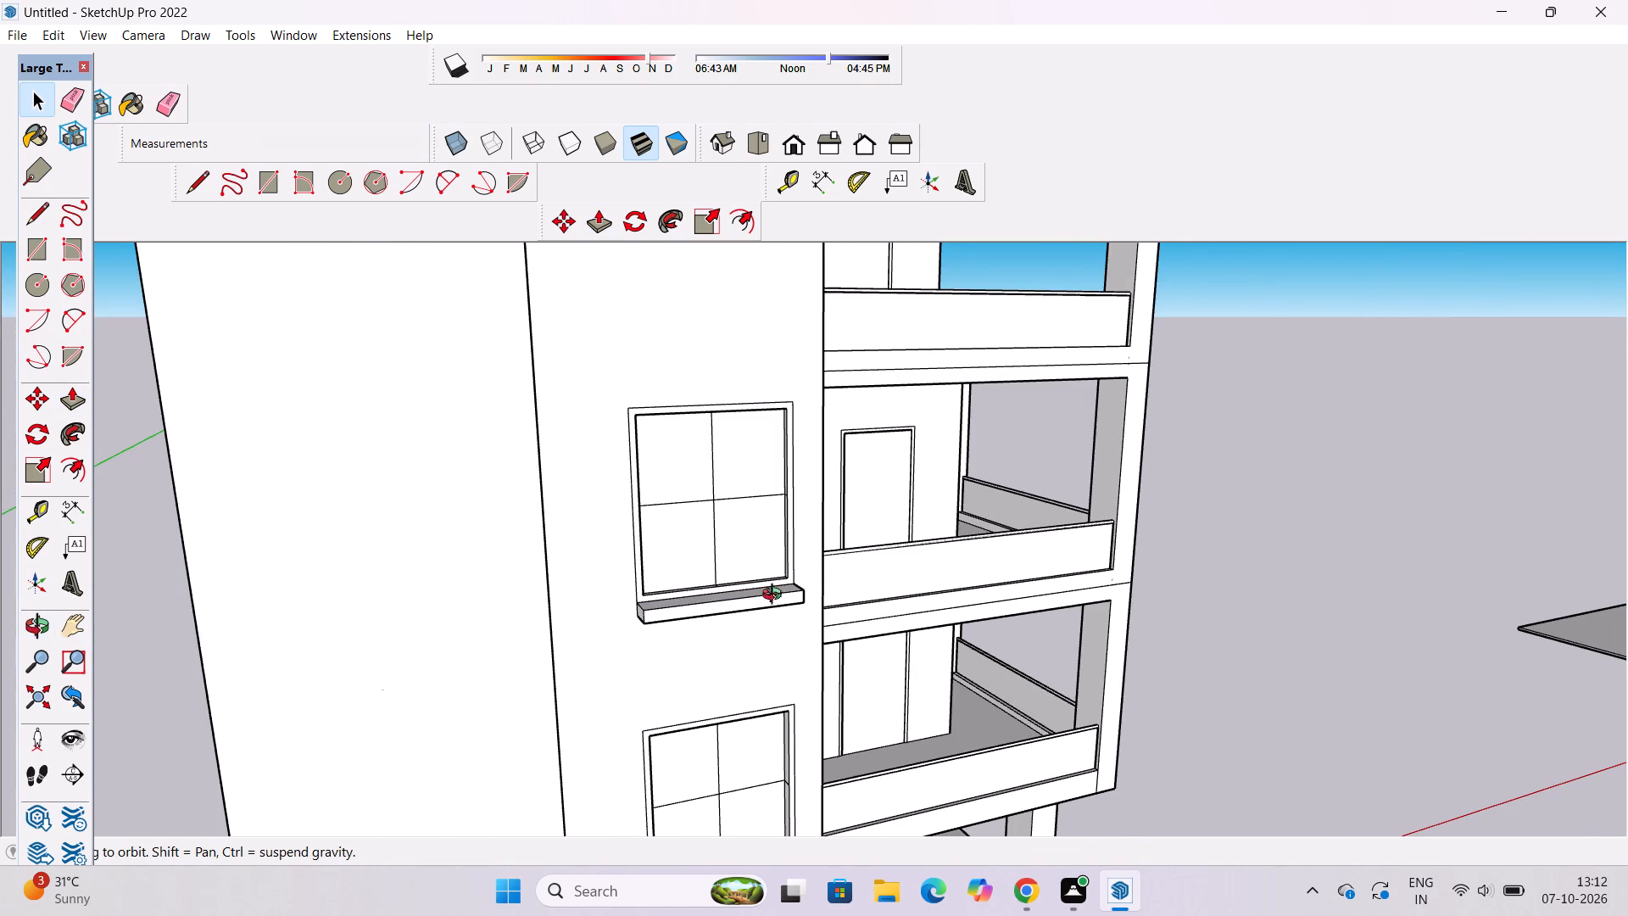
pyautogui.keyDown('shift'); pyautogui.moveTo(776, 596); pyautogui.dragTo(791, 704); pyautogui.keyUp('shift')
pyautogui.moveTo(708, 701); pyautogui.dragTo(677, 694)
pyautogui.scroll(4, 655, 624)
pyautogui.keyDown('shift'); pyautogui.moveTo(666, 636); pyautogui.dragTo(683, 692); pyautogui.keyUp('shift')
pyautogui.keyDown('shift'); pyautogui.scroll(1, 668, 687); pyautogui.keyUp('shift')
pyautogui.keyDown('shift'); pyautogui.click(668, 684); pyautogui.keyUp('shift')
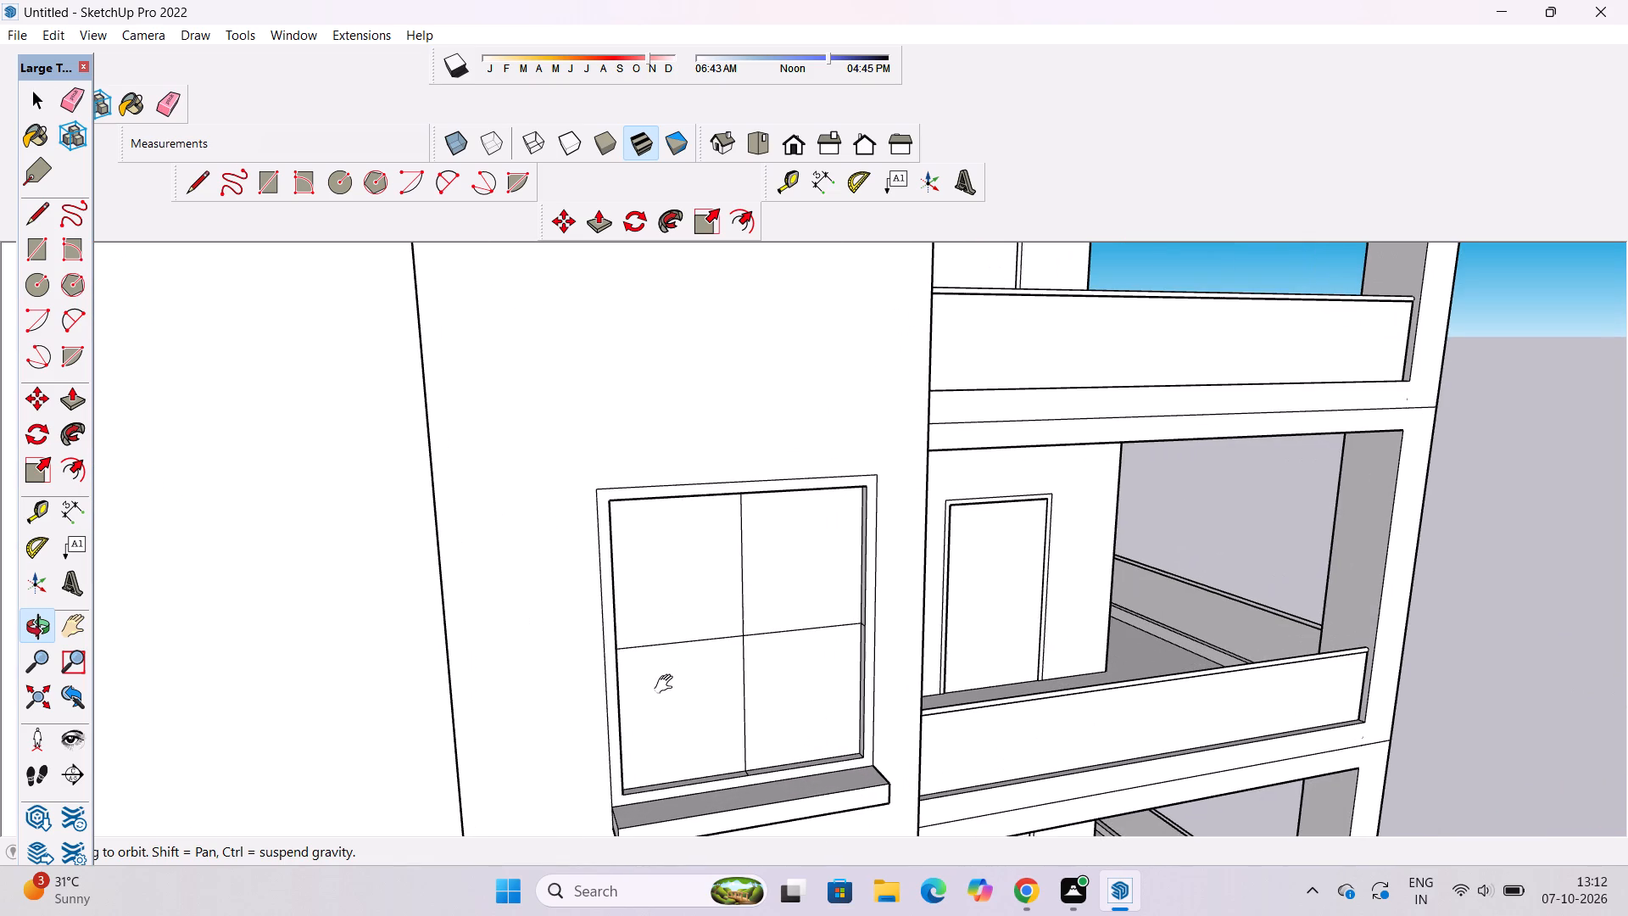
pyautogui.press('space')
pyautogui.scroll(3, 610, 676)
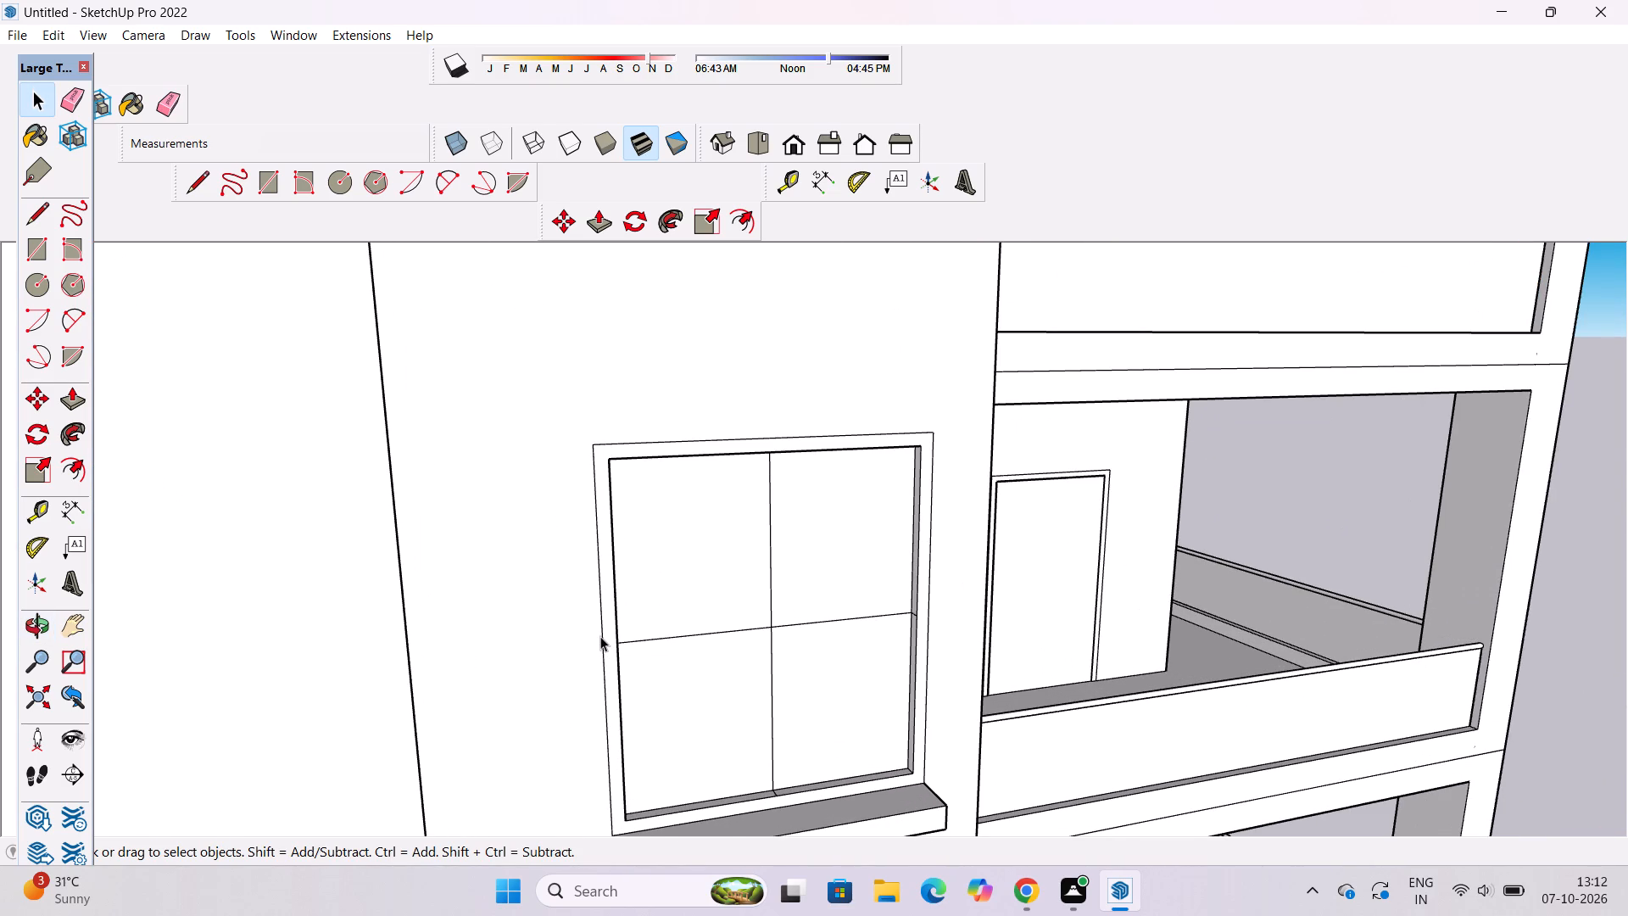
pyautogui.click(600, 636)
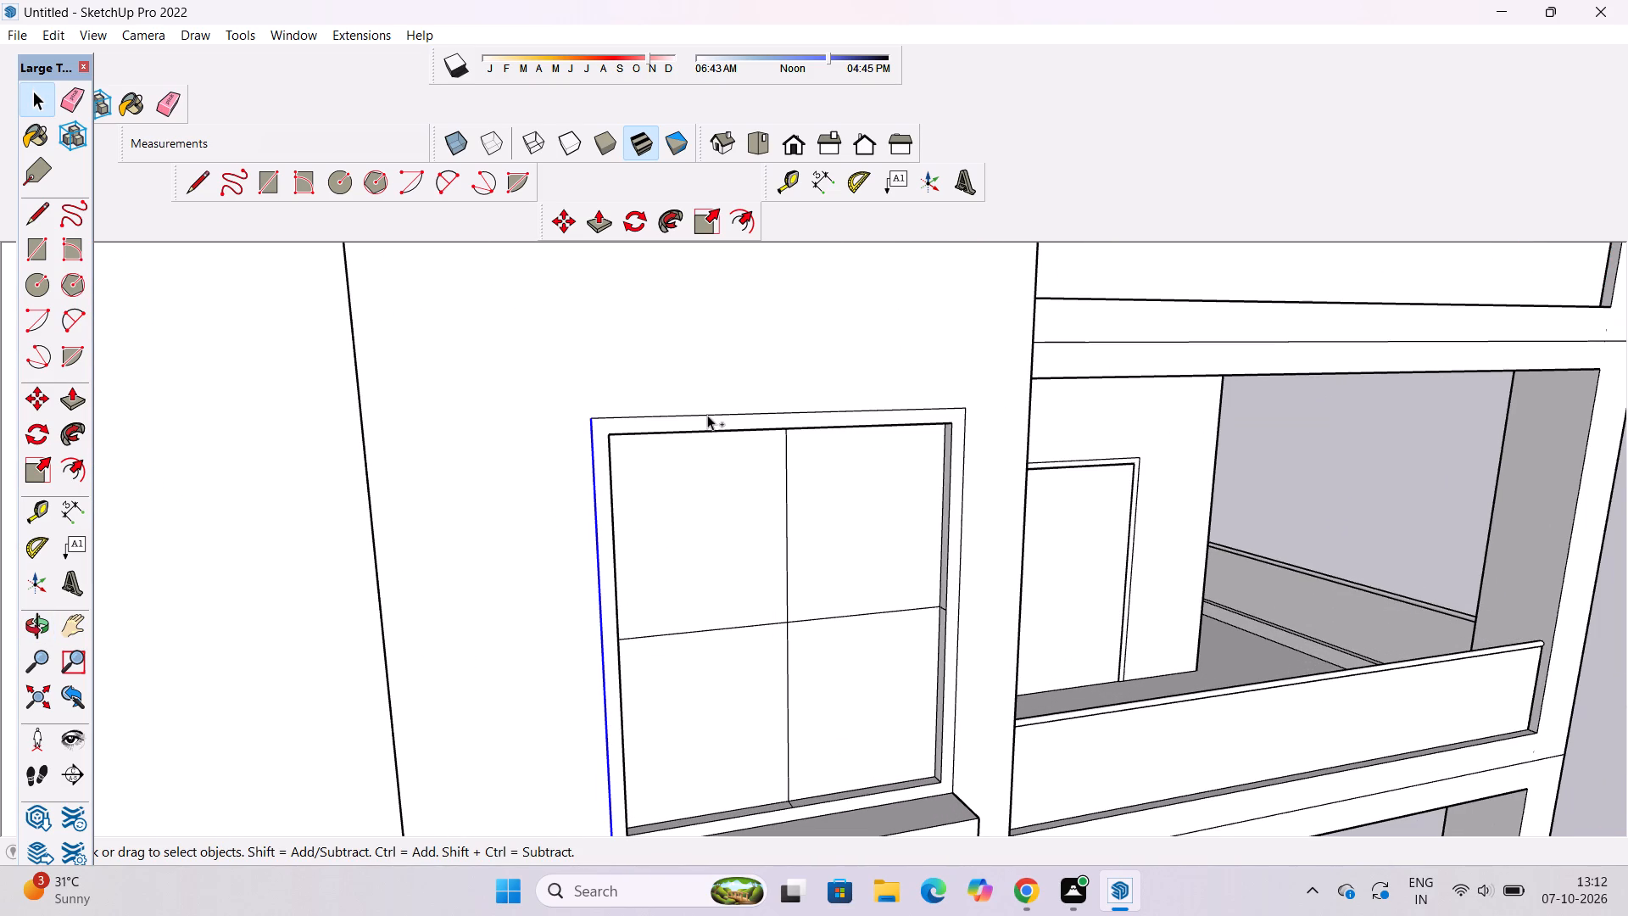
pyautogui.keyDown('ctrl'); pyautogui.click(708, 414); pyautogui.keyUp('ctrl')
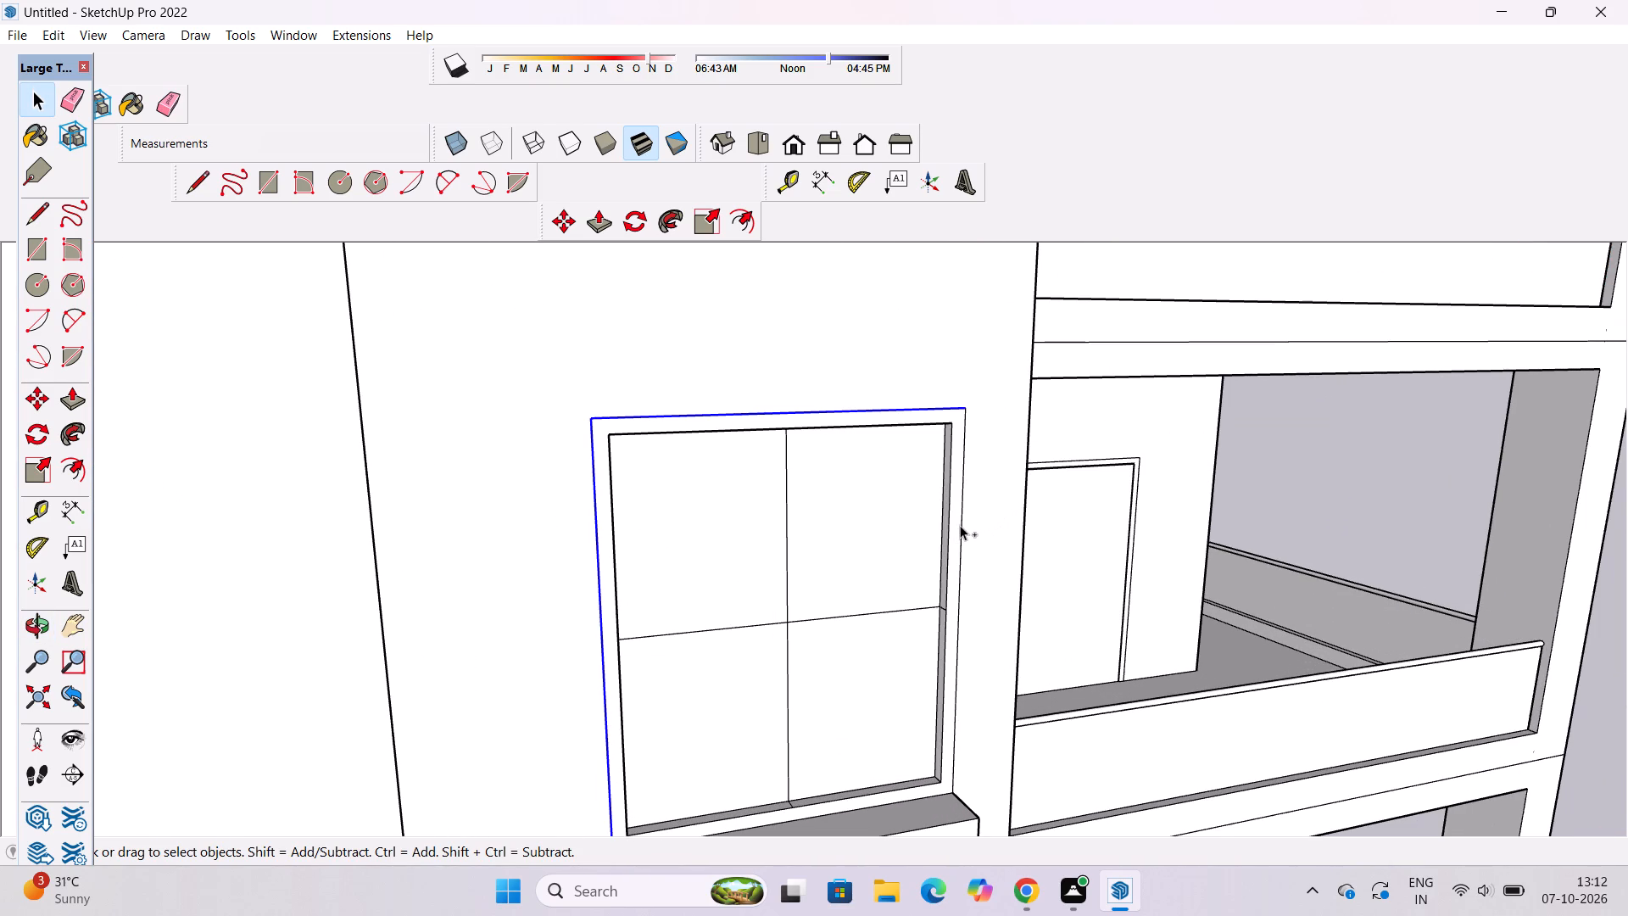
pyautogui.keyDown('ctrl'); pyautogui.click(961, 523); pyautogui.keyUp('ctrl')
pyautogui.keyDown('ctrl'); pyautogui.scroll(-5, 853, 437); pyautogui.keyUp('ctrl')
pyautogui.keyDown('ctrl'); pyautogui.scroll(10, 875, 684); pyautogui.keyUp('ctrl')
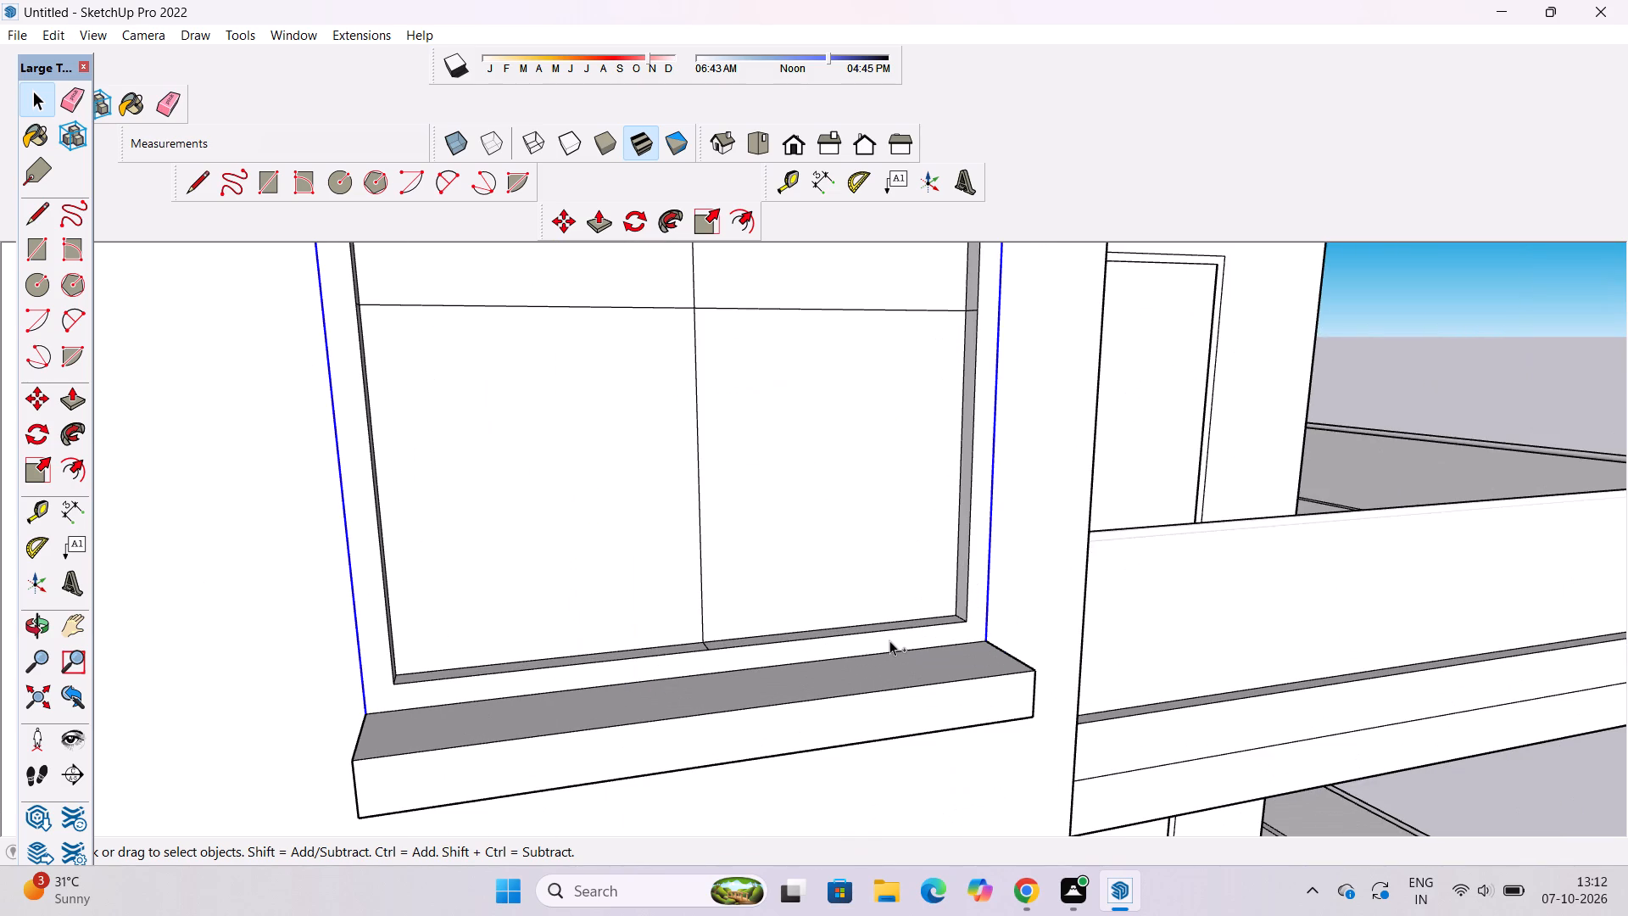
pyautogui.keyDown('ctrl'); pyautogui.click(888, 656); pyautogui.keyUp('ctrl')
pyautogui.keyDown('ctrl'); pyautogui.scroll(-11, 878, 663); pyautogui.keyUp('ctrl')
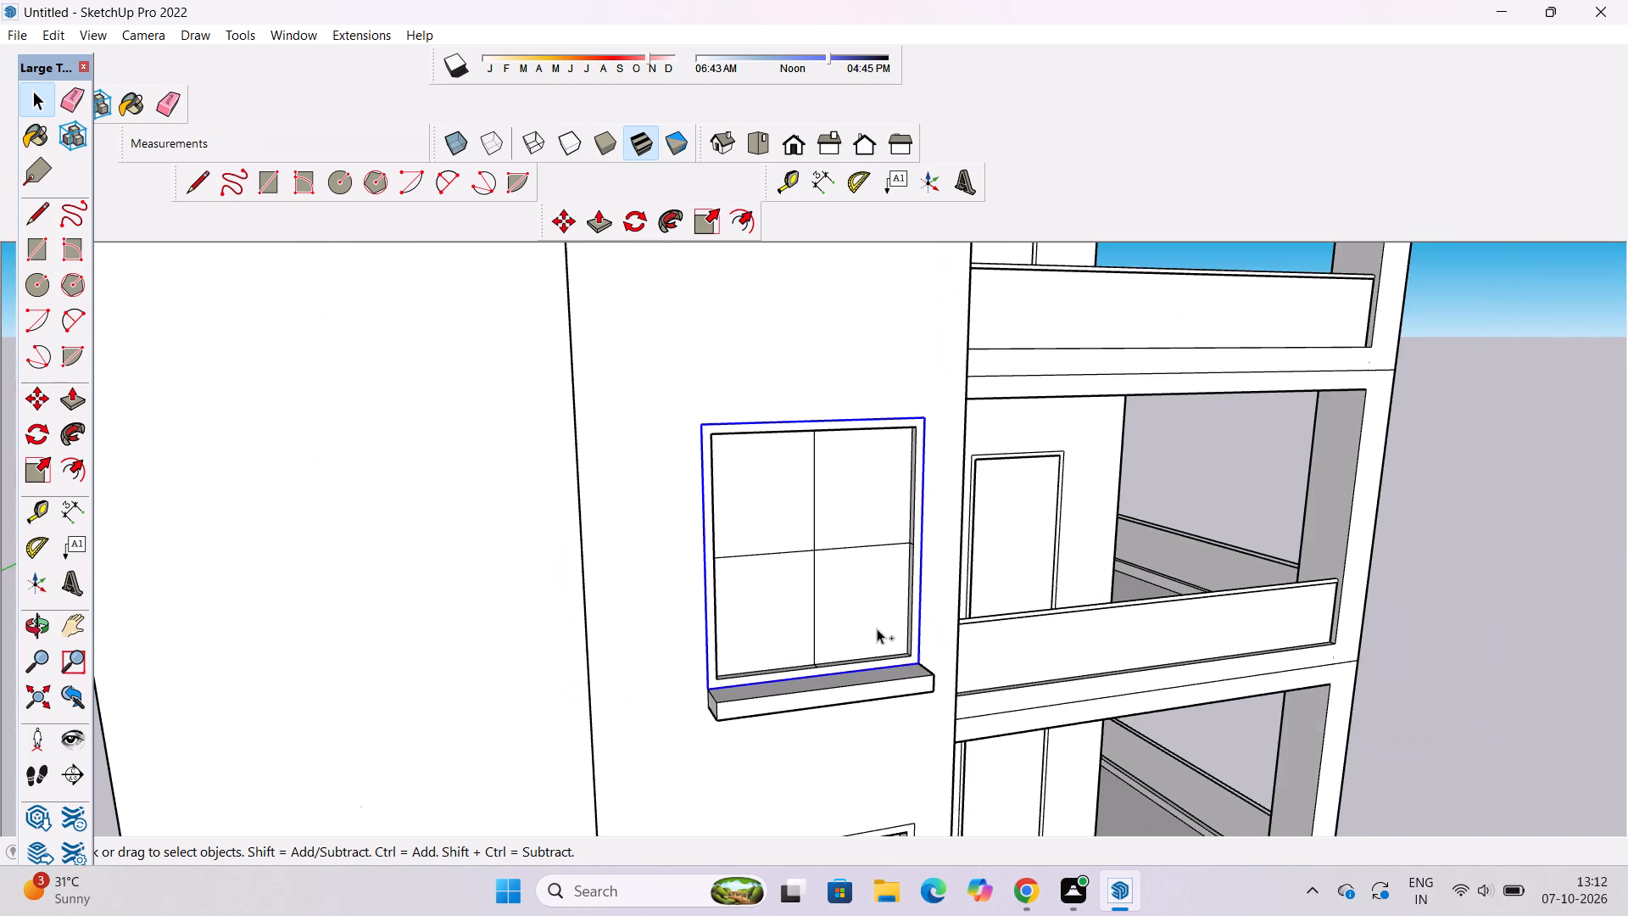
pyautogui.keyDown('ctrl'); pyautogui.scroll(4, 858, 337); pyautogui.keyUp('ctrl')
pyautogui.keyDown('ctrl'); pyautogui.scroll(-4, 818, 495); pyautogui.keyUp('ctrl')
pyautogui.press('m')
pyautogui.scroll(5, 697, 763)
pyautogui.click(689, 736)
pyautogui.scroll(-6, 677, 709)
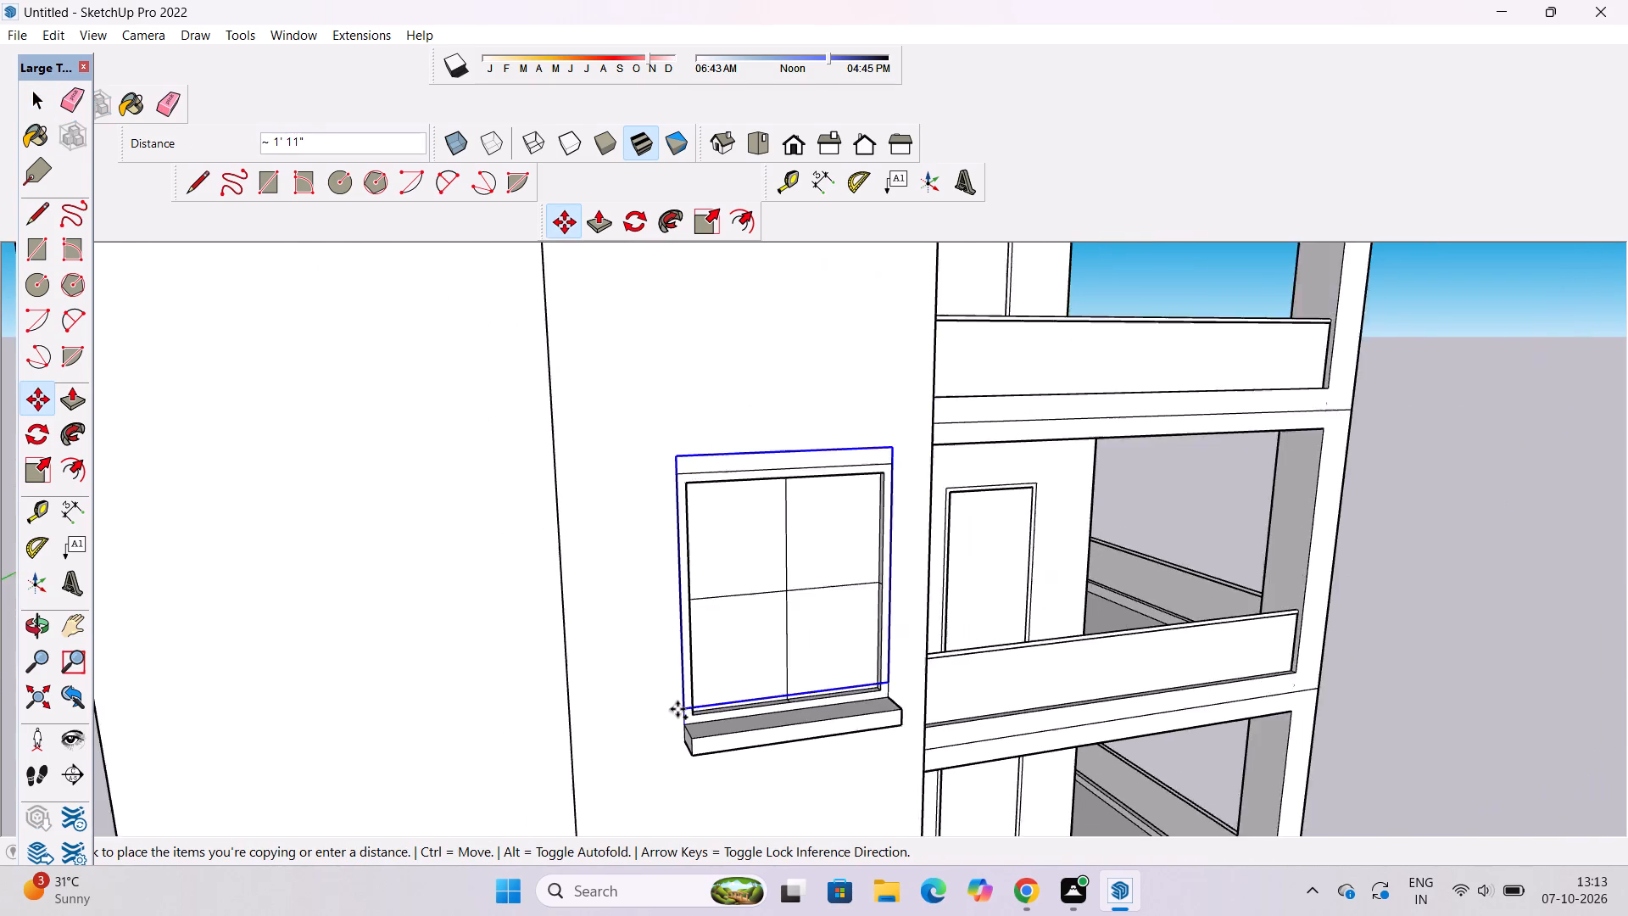
pyautogui.scroll(-11, 677, 709)
pyautogui.scroll(4, 657, 572)
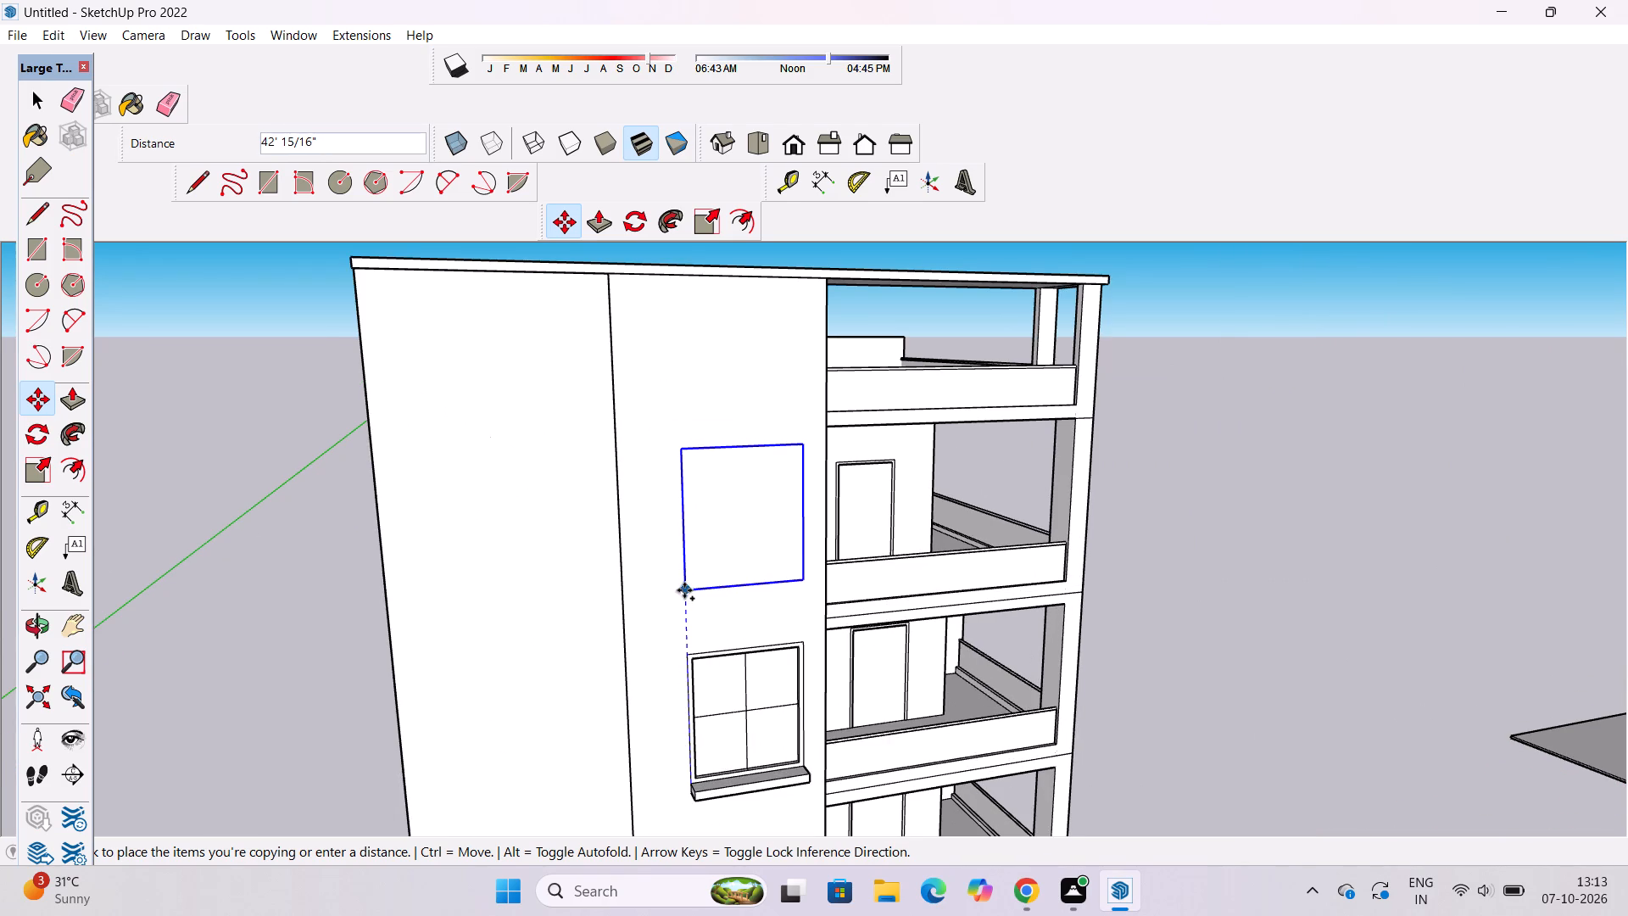
pyautogui.click(684, 590)
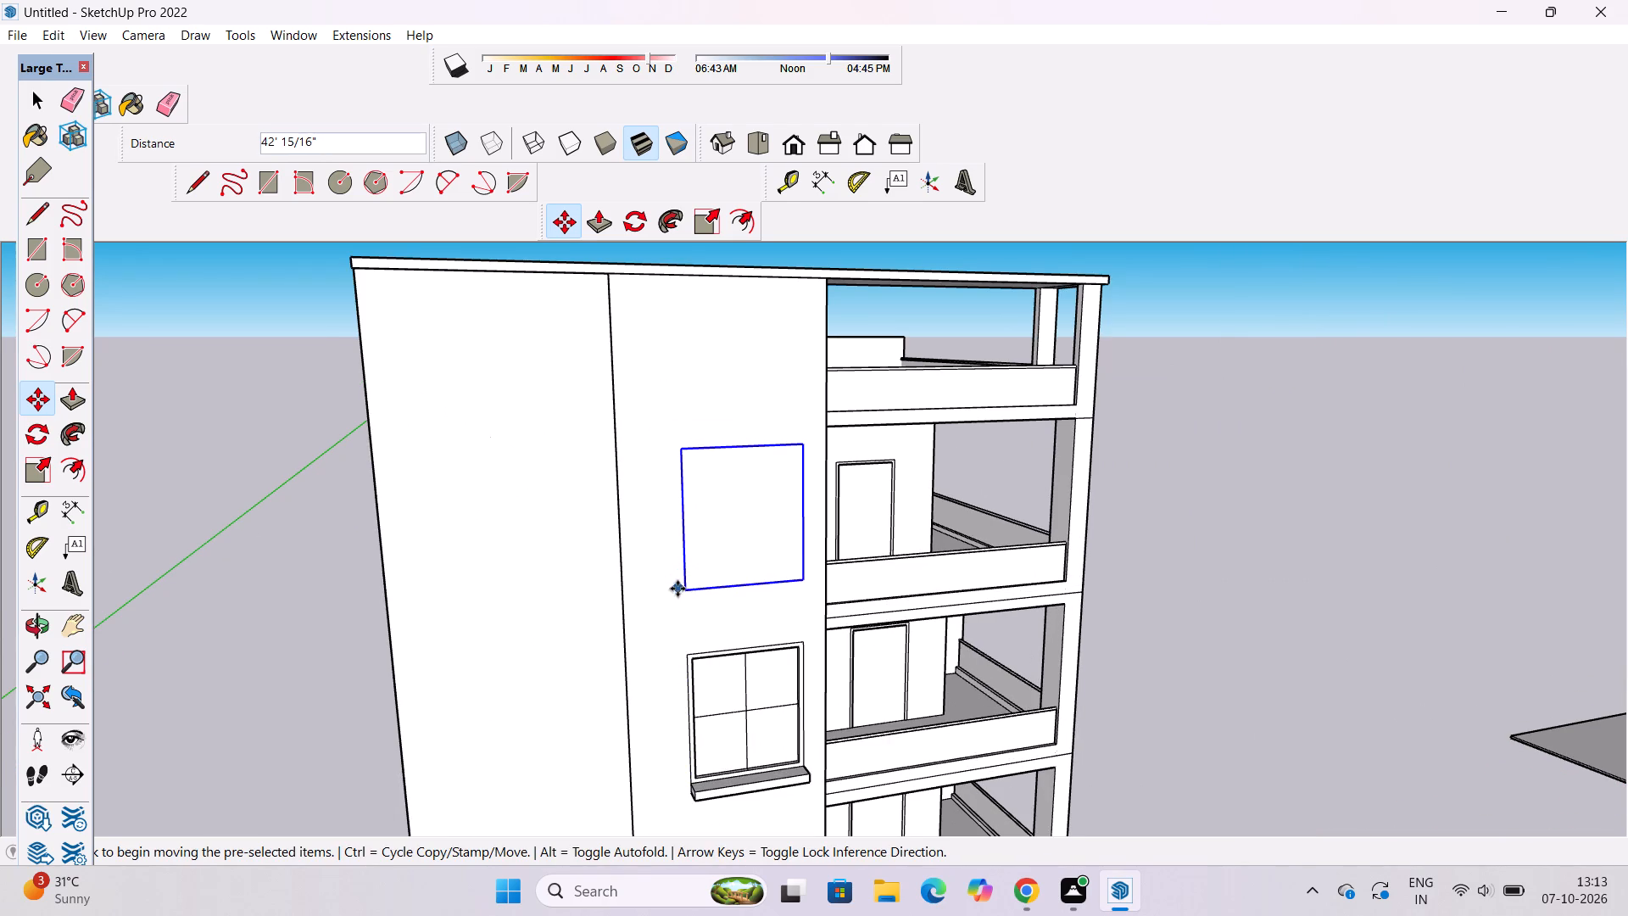
pyautogui.press('space')
pyautogui.click(1219, 462)
# Place a horizontal guide line 2' below the bottom edge of the uppermost copied window outline on the front wall.
pyautogui.press('o')
pyautogui.scroll(-4, 946, 553)
pyautogui.moveTo(943, 564); pyautogui.dragTo(743, 564)
pyautogui.scroll(1, 742, 564)
pyautogui.keyDown('shift'); pyautogui.moveTo(741, 559); pyautogui.dragTo(707, 581); pyautogui.keyUp('shift')
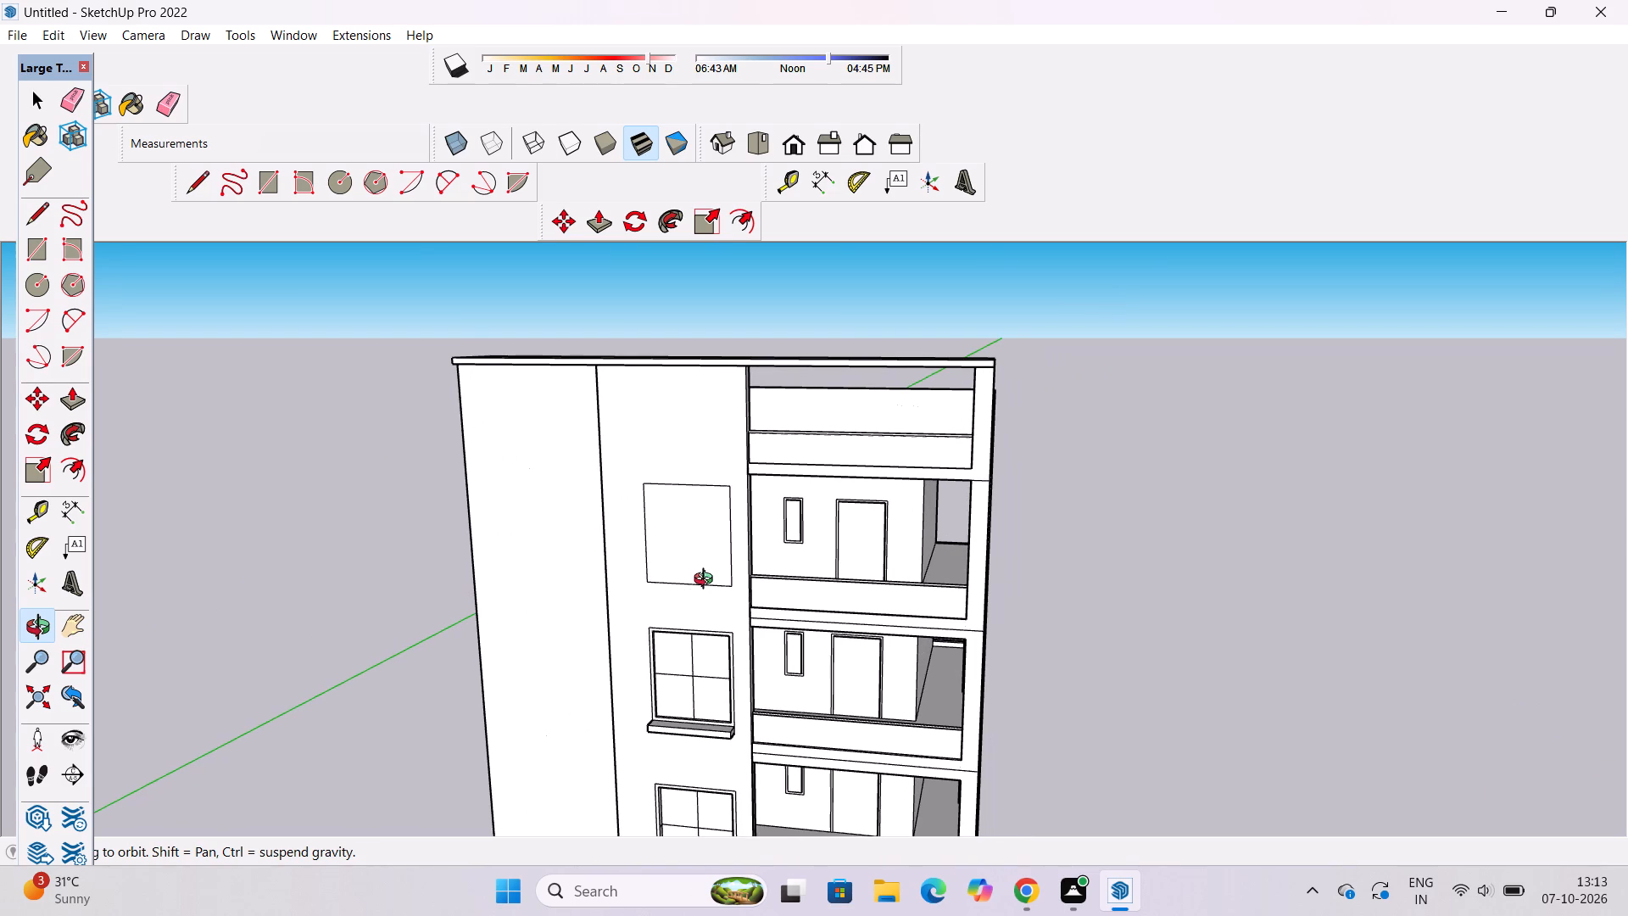
pyautogui.moveTo(699, 582); pyautogui.dragTo(727, 602)
pyautogui.scroll(1, 727, 602)
pyautogui.moveTo(706, 602); pyautogui.dragTo(817, 573)
pyautogui.moveTo(817, 573); pyautogui.dragTo(740, 606)
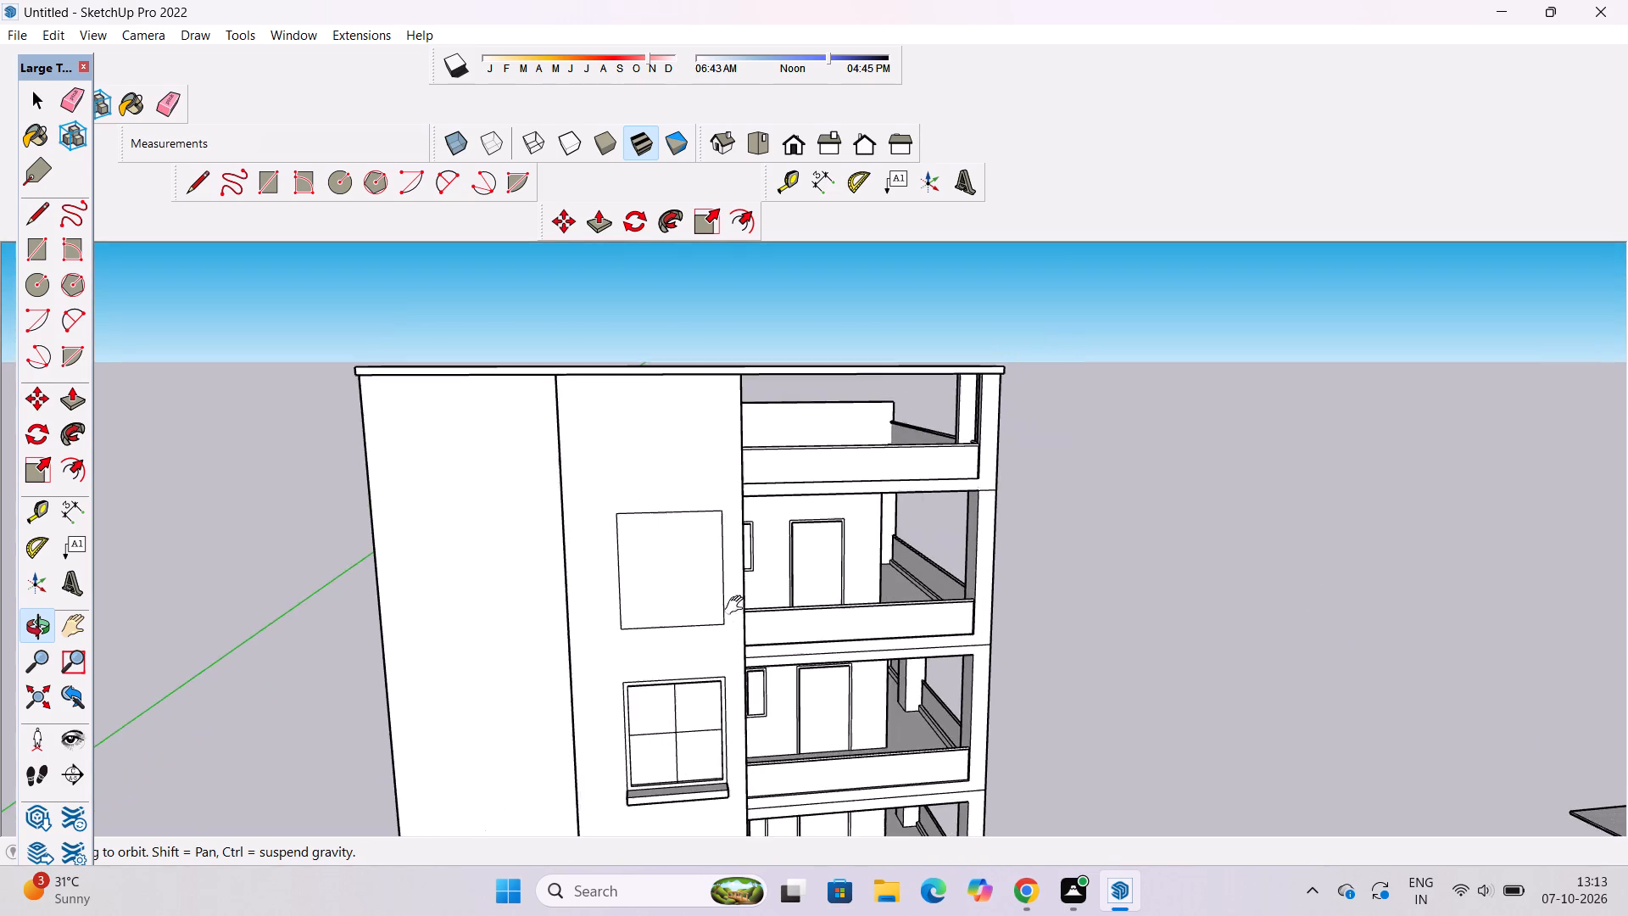
pyautogui.keyDown('shift'); pyautogui.scroll(8, 724, 614); pyautogui.keyUp('shift')
pyautogui.keyDown('shift'); pyautogui.moveTo(676, 623); pyautogui.dragTo(806, 584); pyautogui.keyUp('shift')
pyautogui.keyDown('shift'); pyautogui.click(784, 590); pyautogui.keyUp('shift')
pyautogui.press('t')
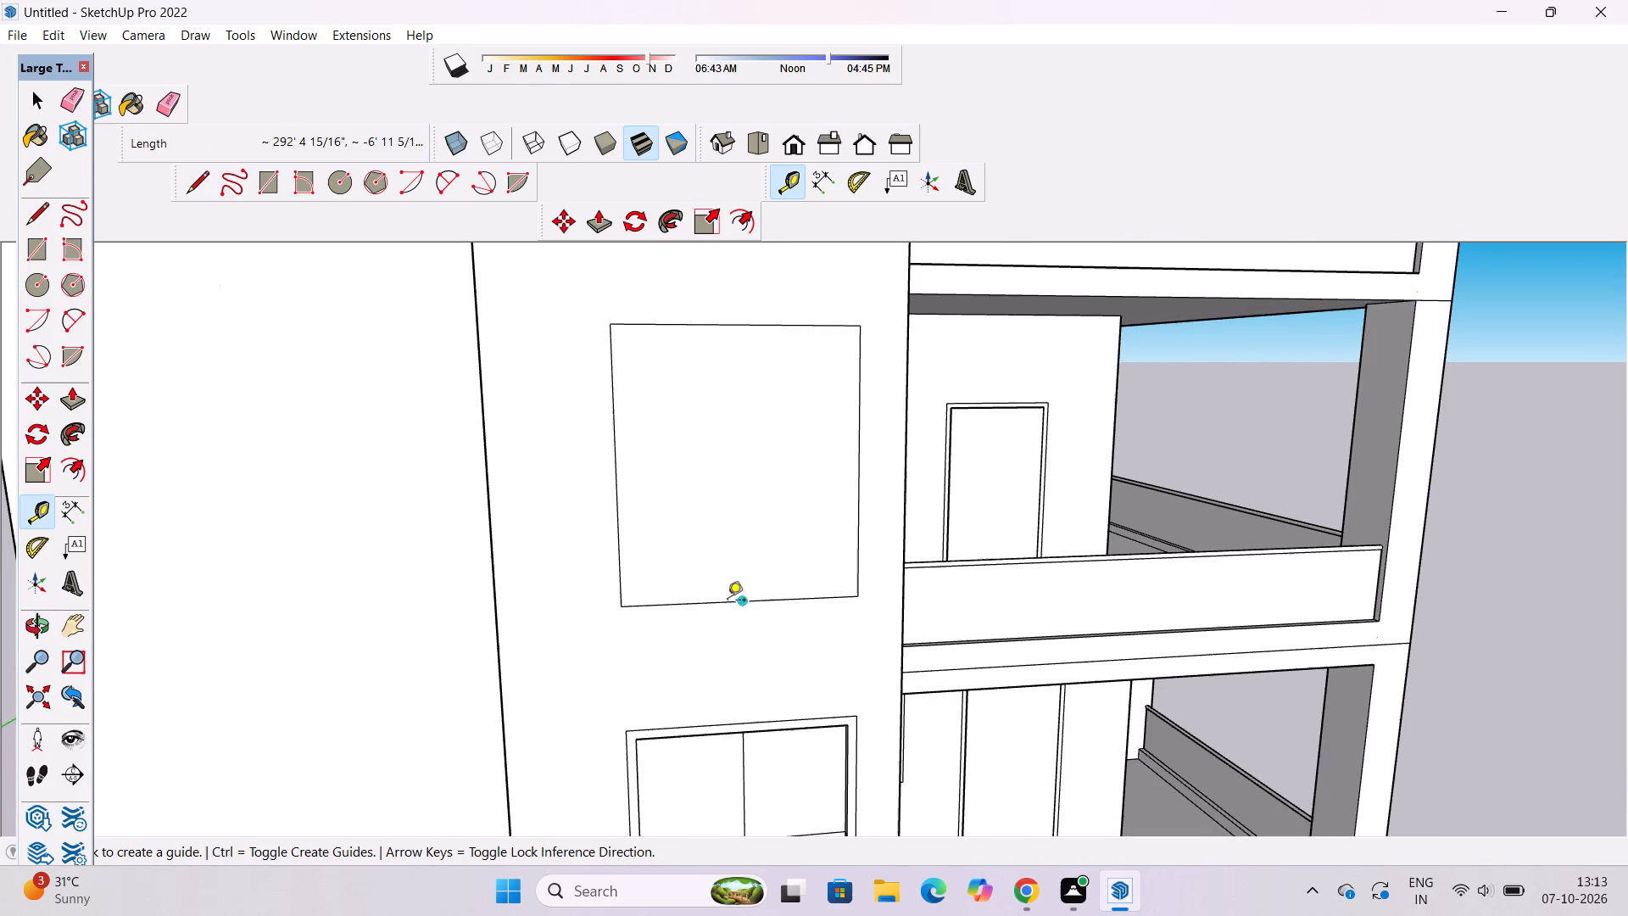
pyautogui.click(744, 603)
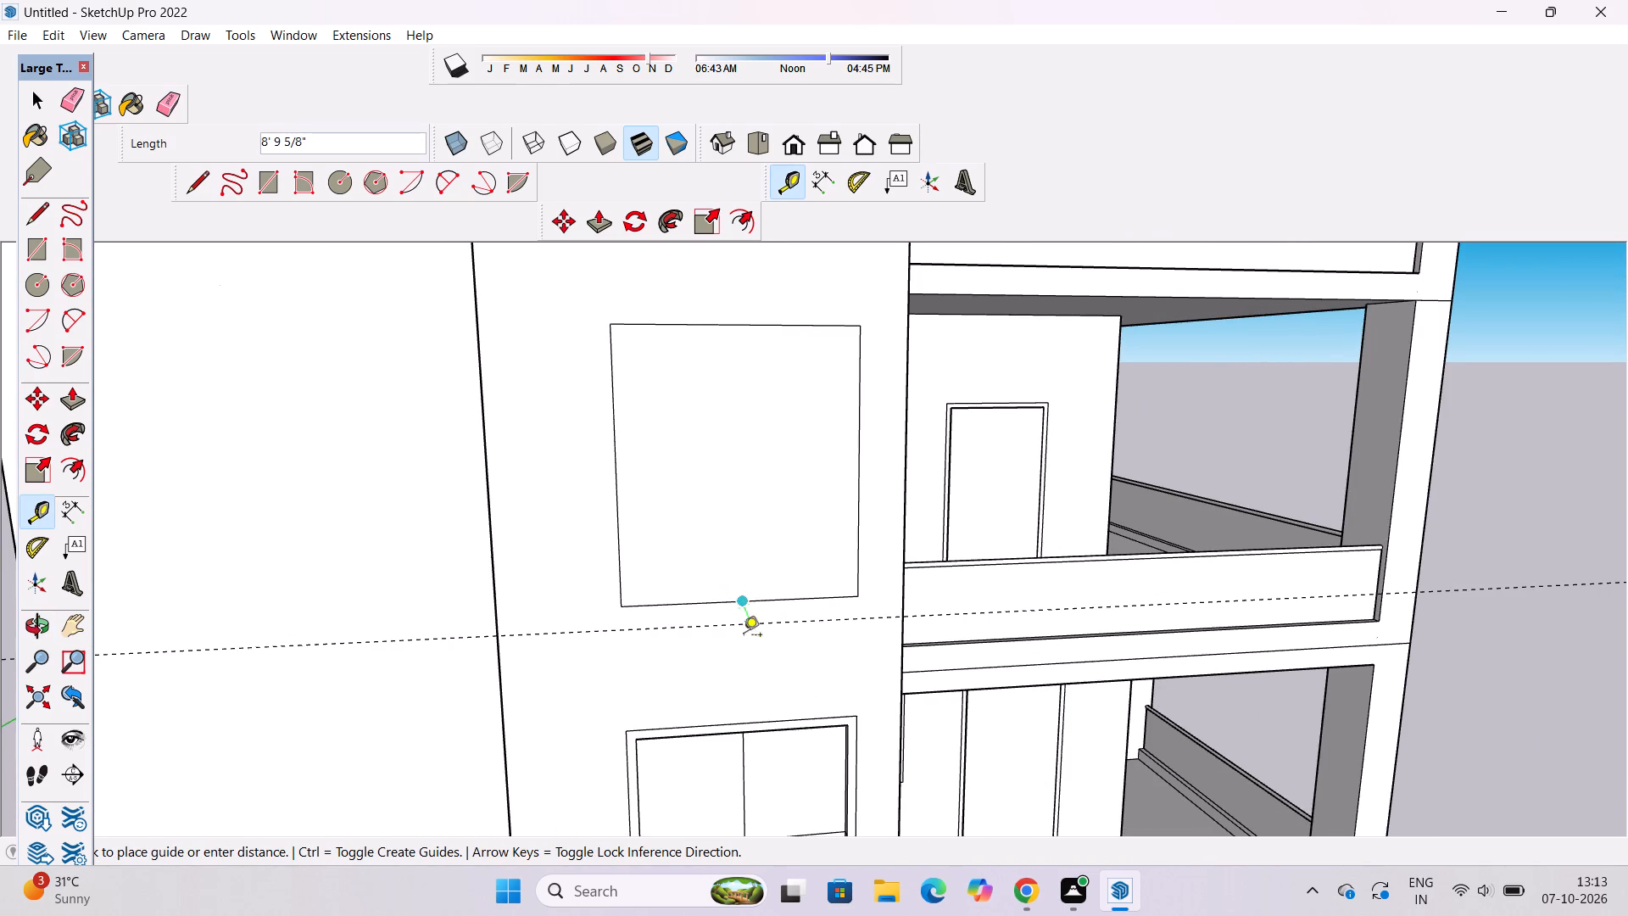
pyautogui.press('1')
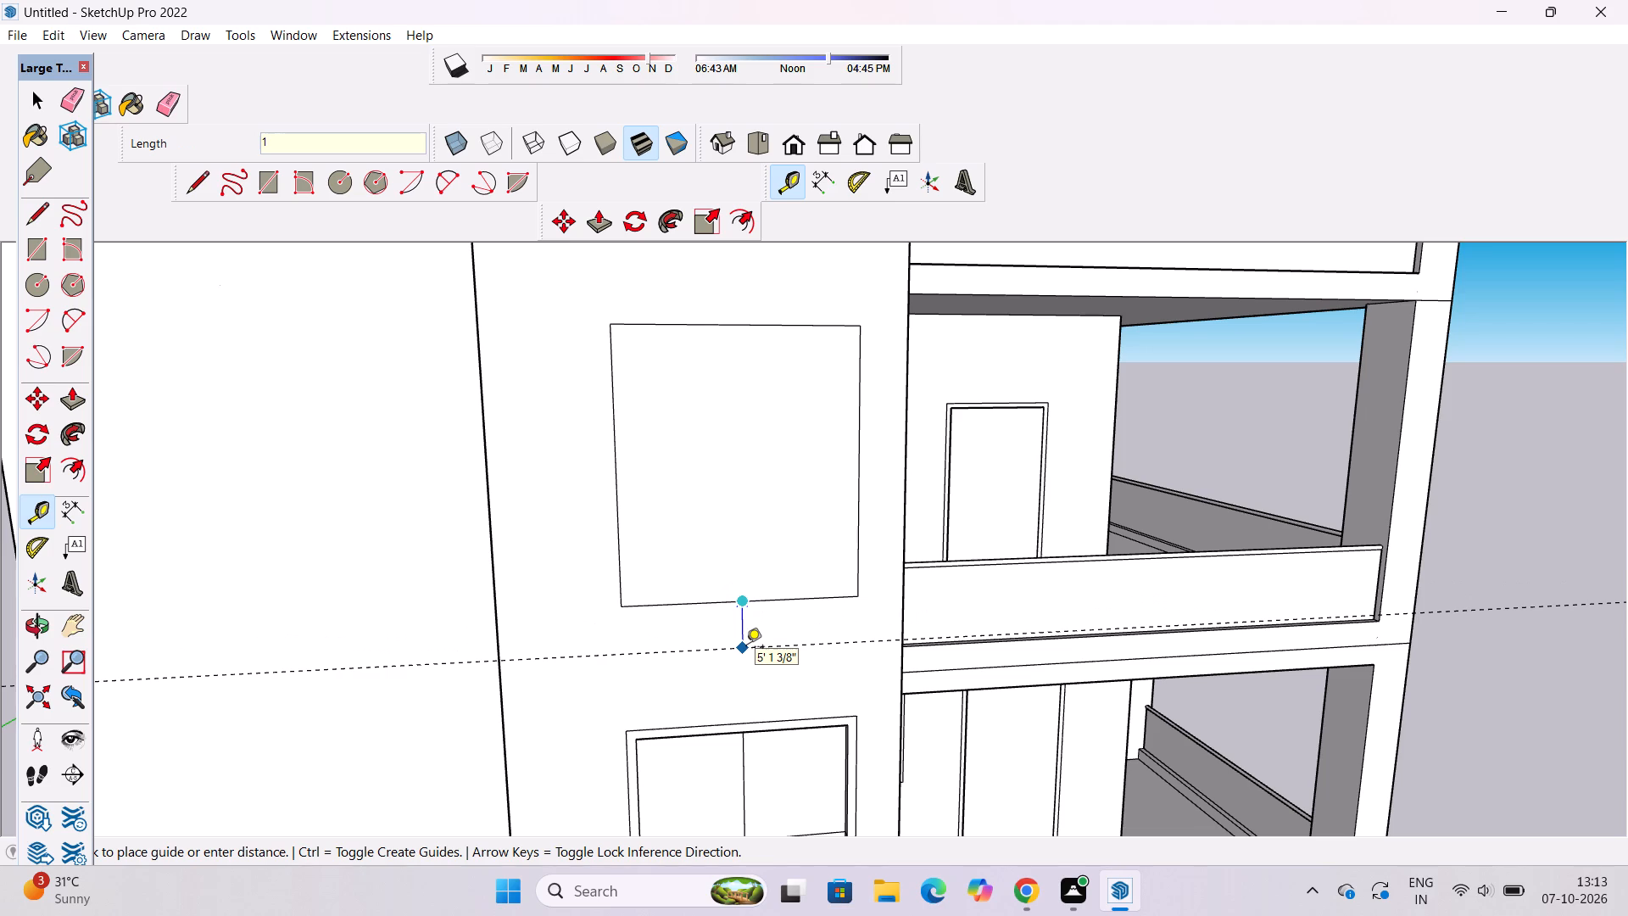
pyautogui.press('BackSpace')
pyautogui.write("2'")
pyautogui.press('Return')
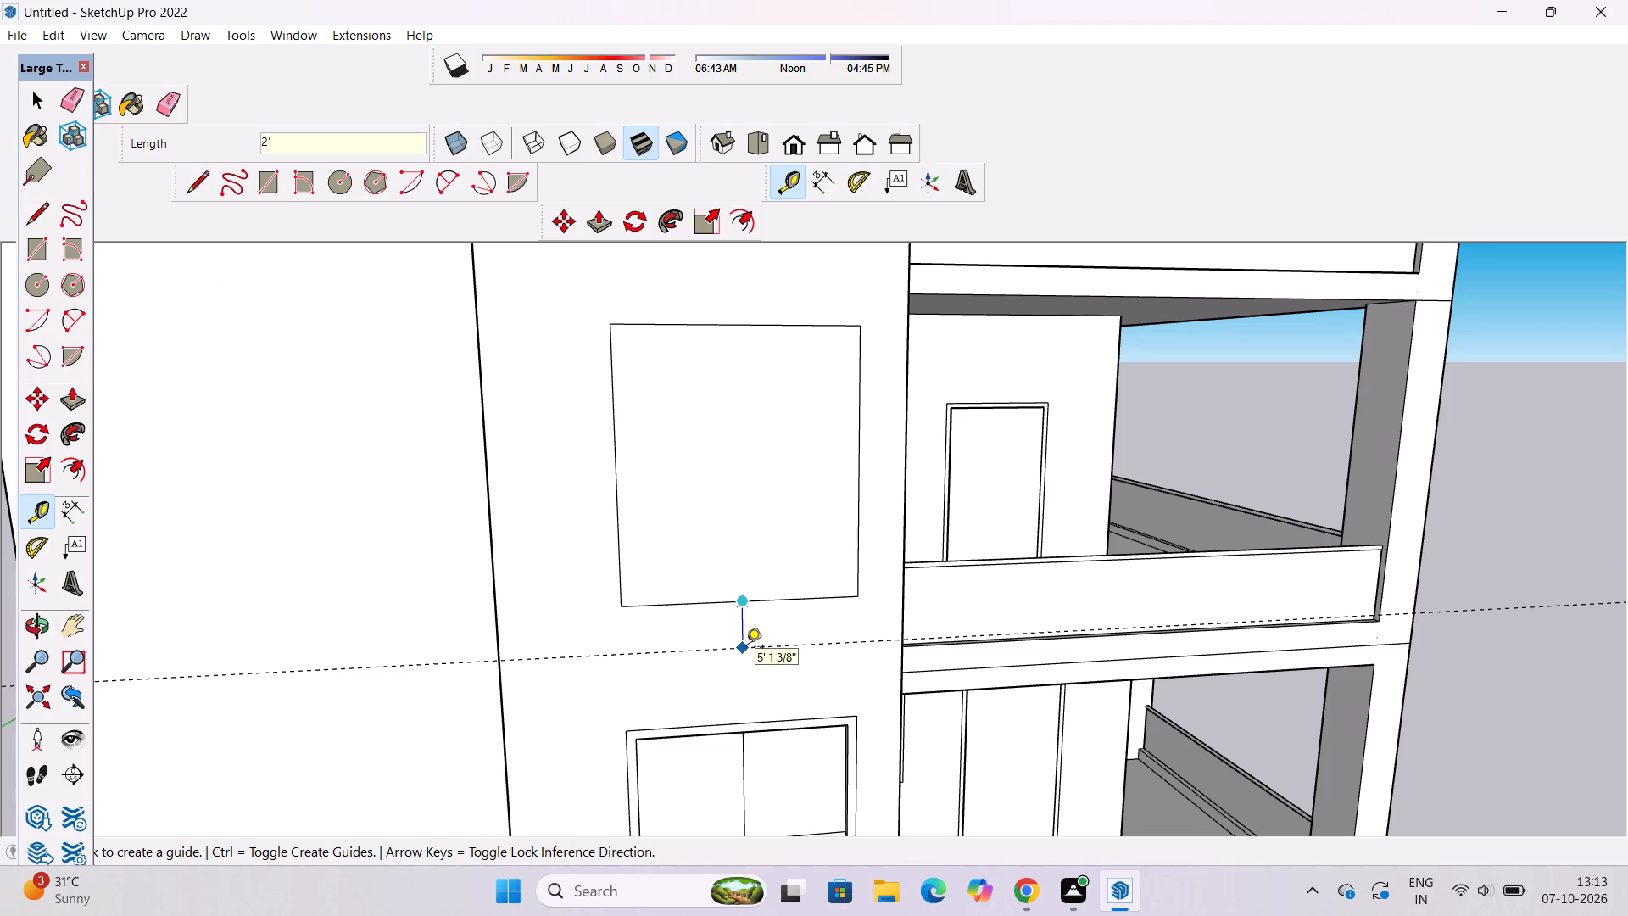
# Draw the sill strip, about 25' wide, between the window outline's bottom edge and the guide line.
pyautogui.press('l')
pyautogui.scroll(7, 830, 603)
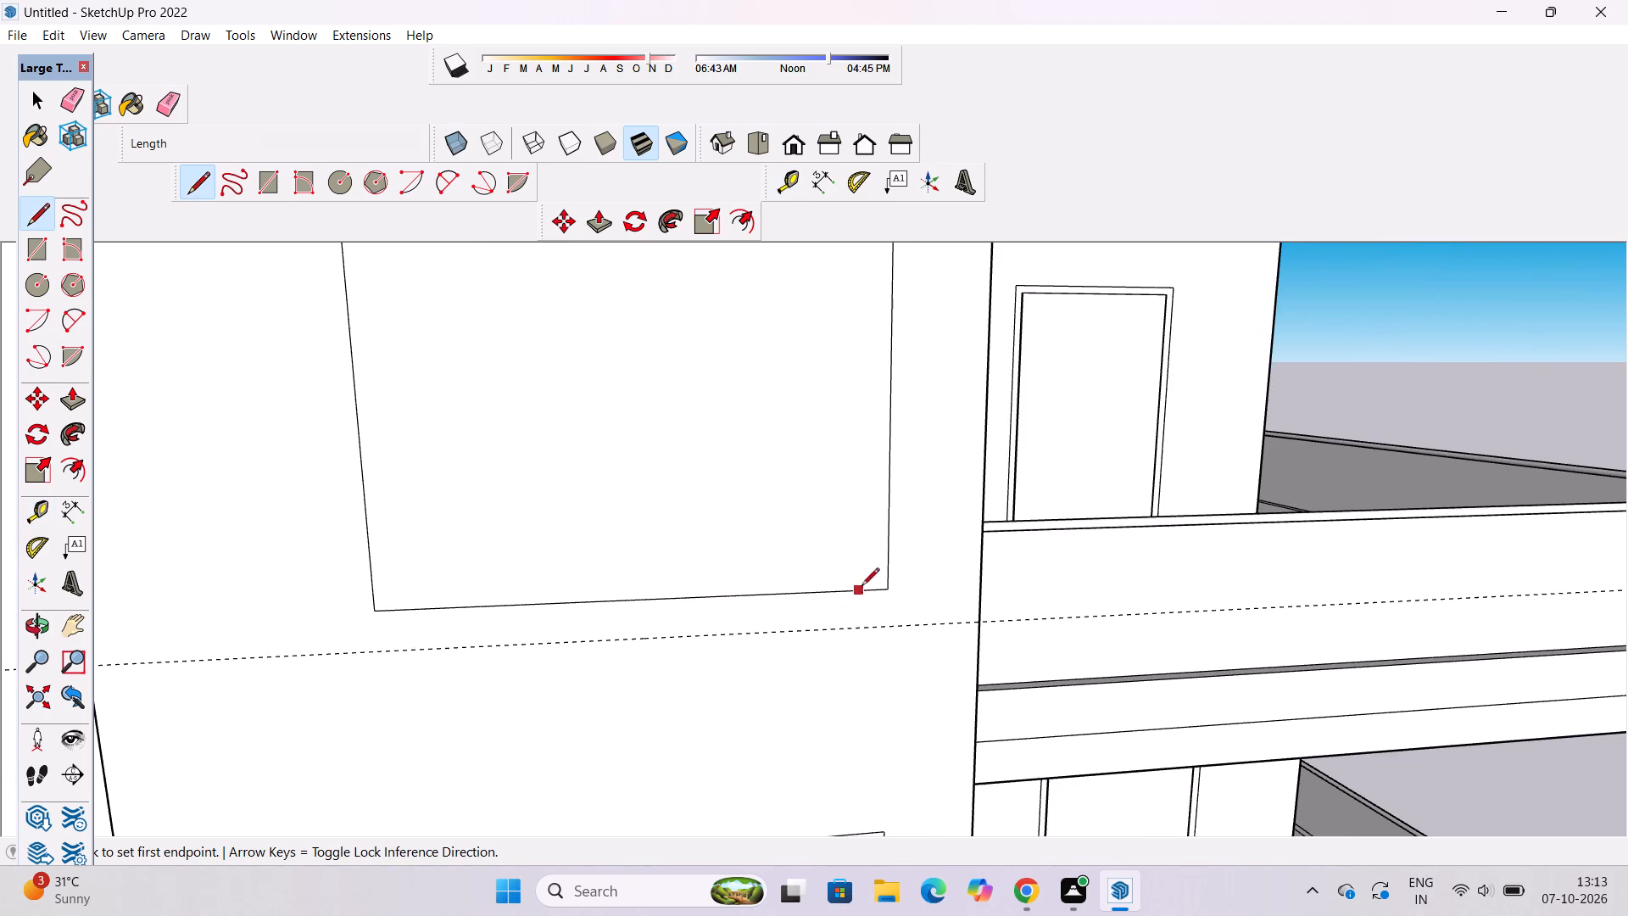
pyautogui.click(886, 591)
pyautogui.click(890, 629)
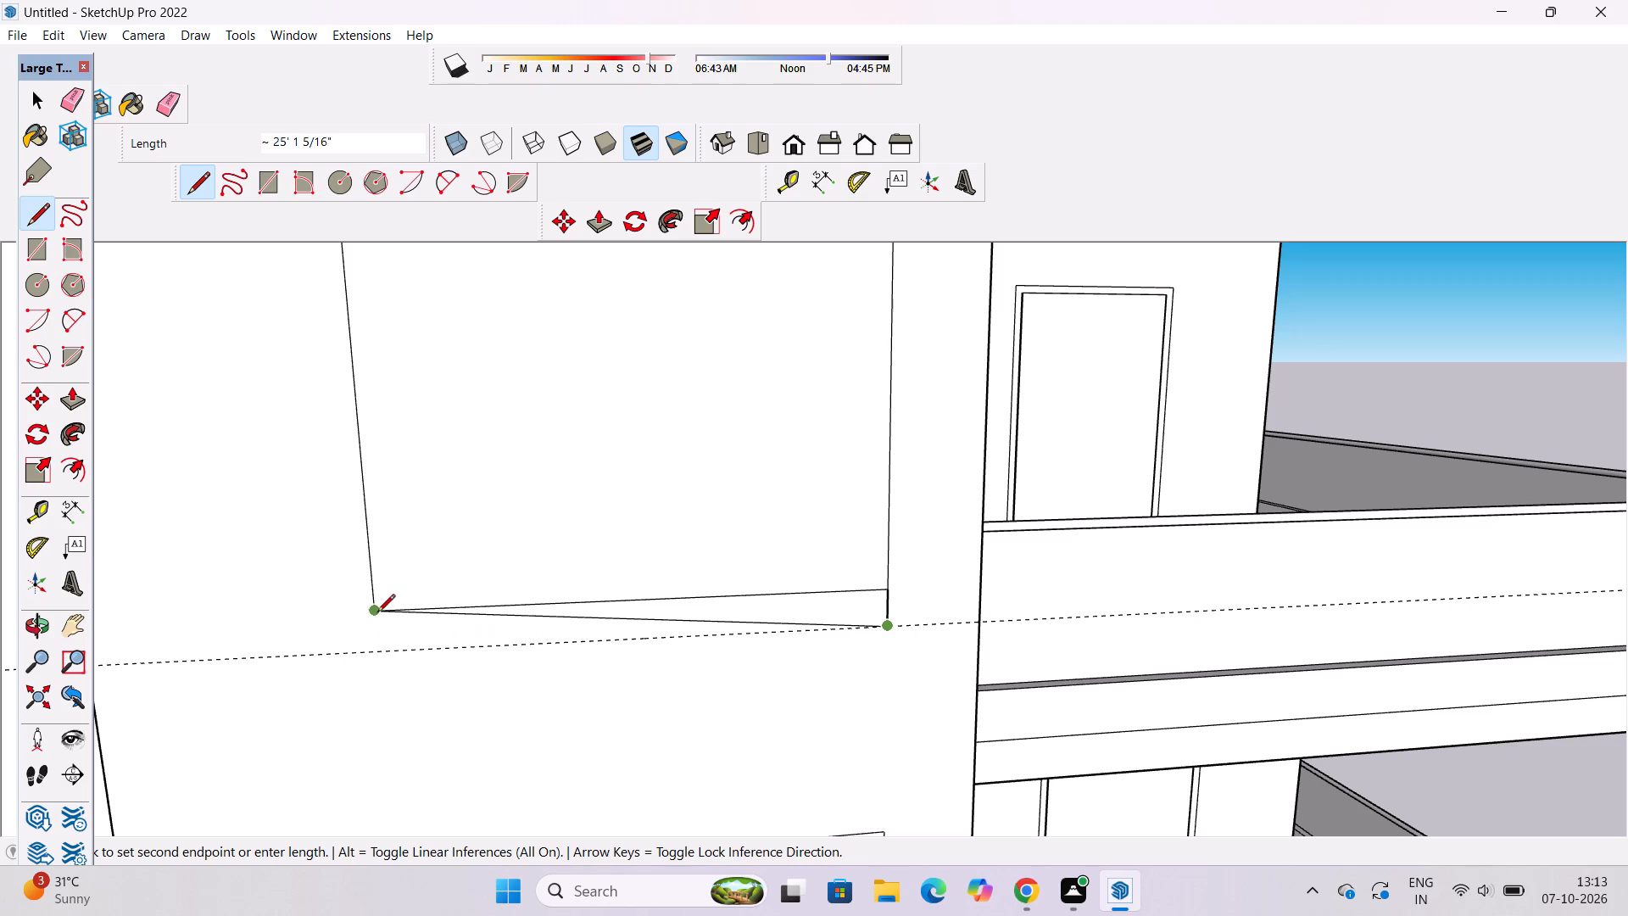
pyautogui.click(377, 650)
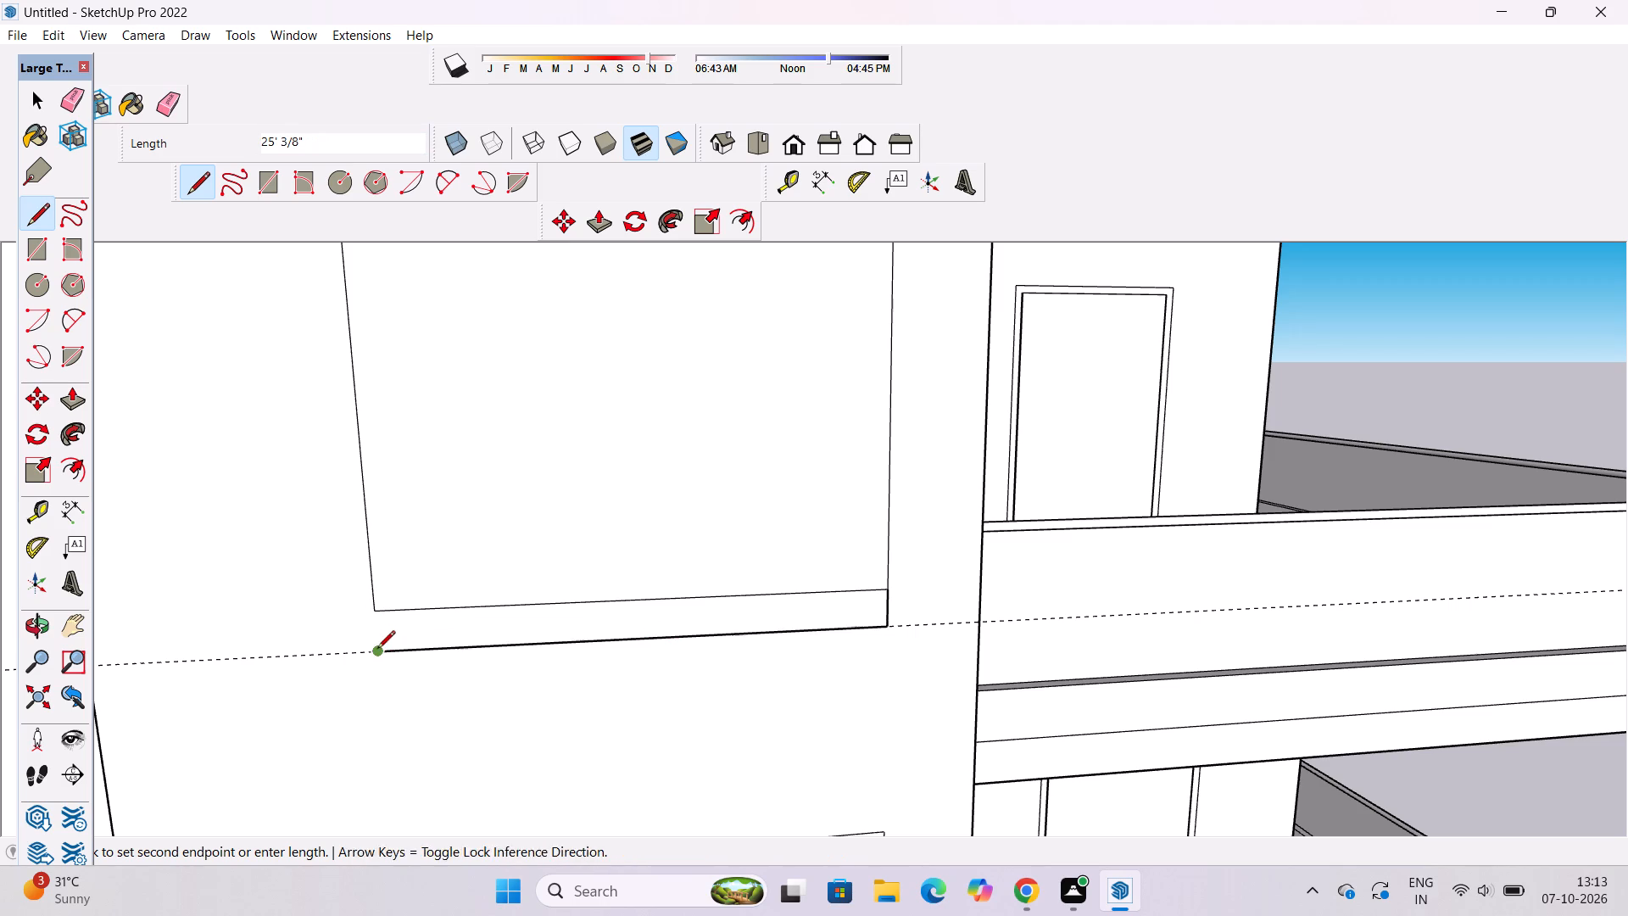
pyautogui.click(376, 612)
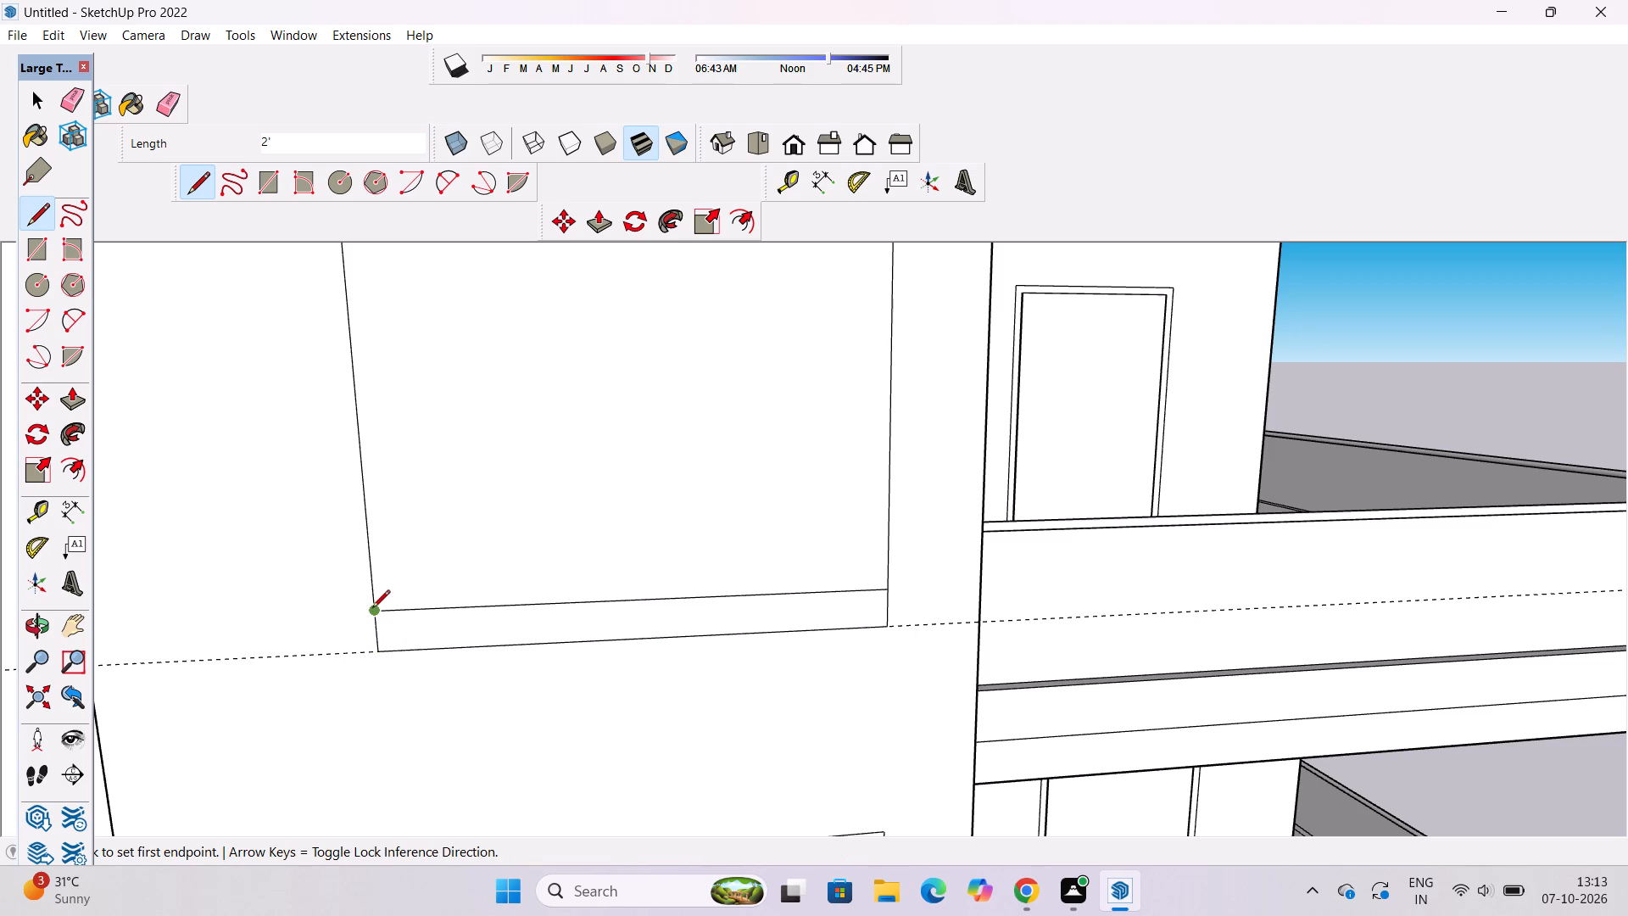
pyautogui.press('space')
# Erase the guide line running along the bottom of the new sill strip.
pyautogui.press('e')
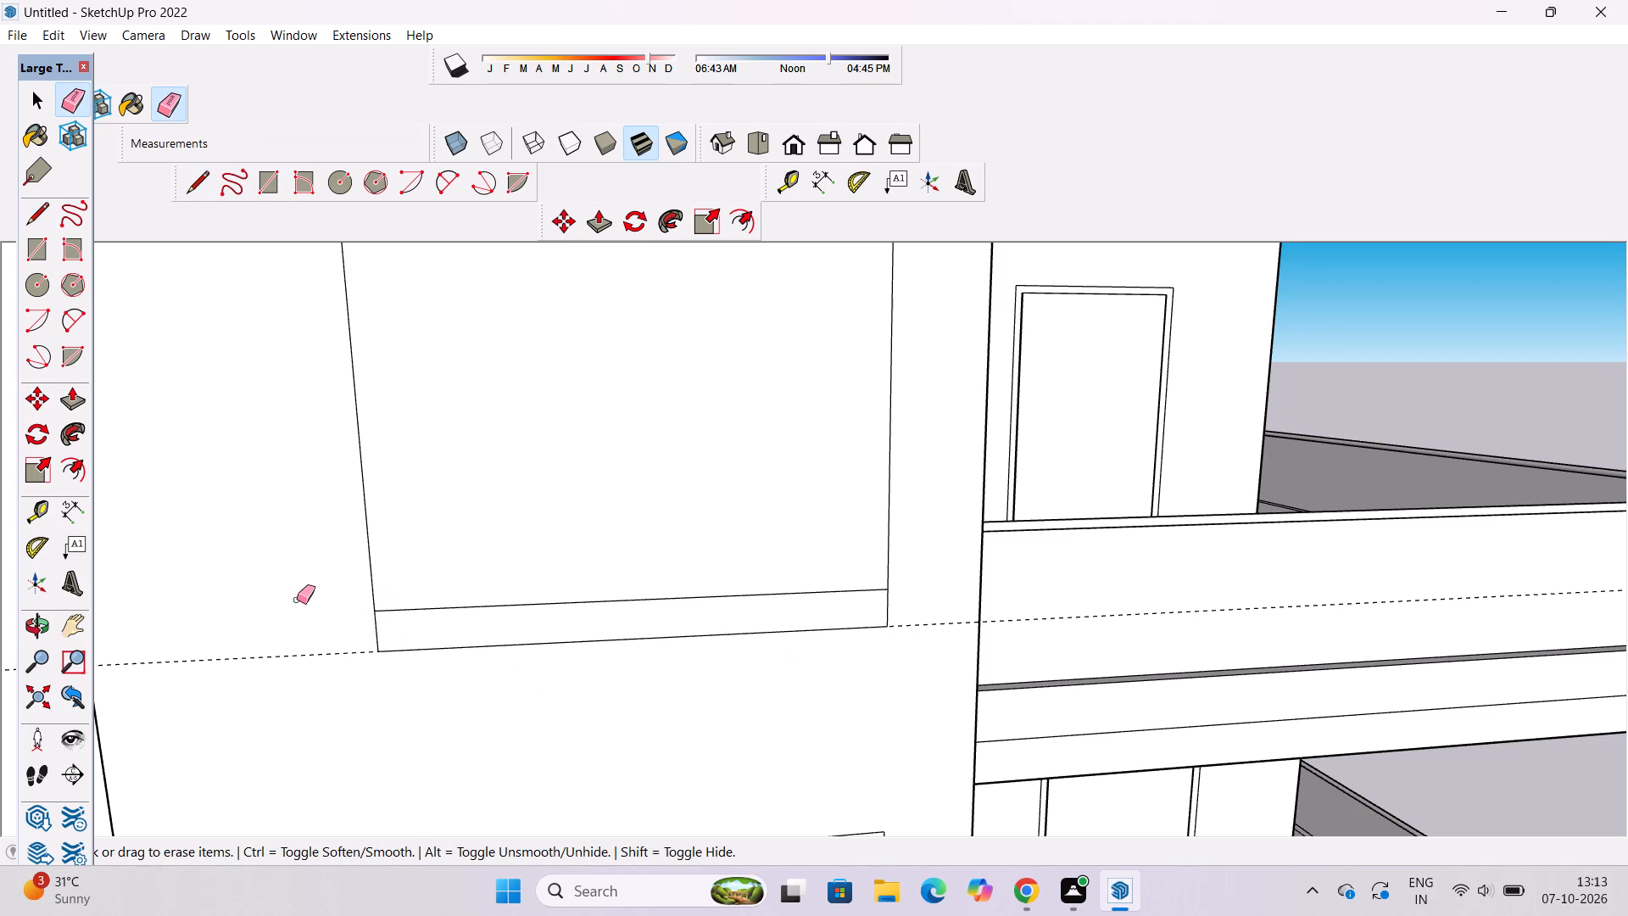
pyautogui.moveTo(296, 600); pyautogui.dragTo(315, 672)
pyautogui.press('space')
# Offset the uppermost window outline 1' inward to form its frame.
pyautogui.press('o')
pyautogui.scroll(-4, 457, 682)
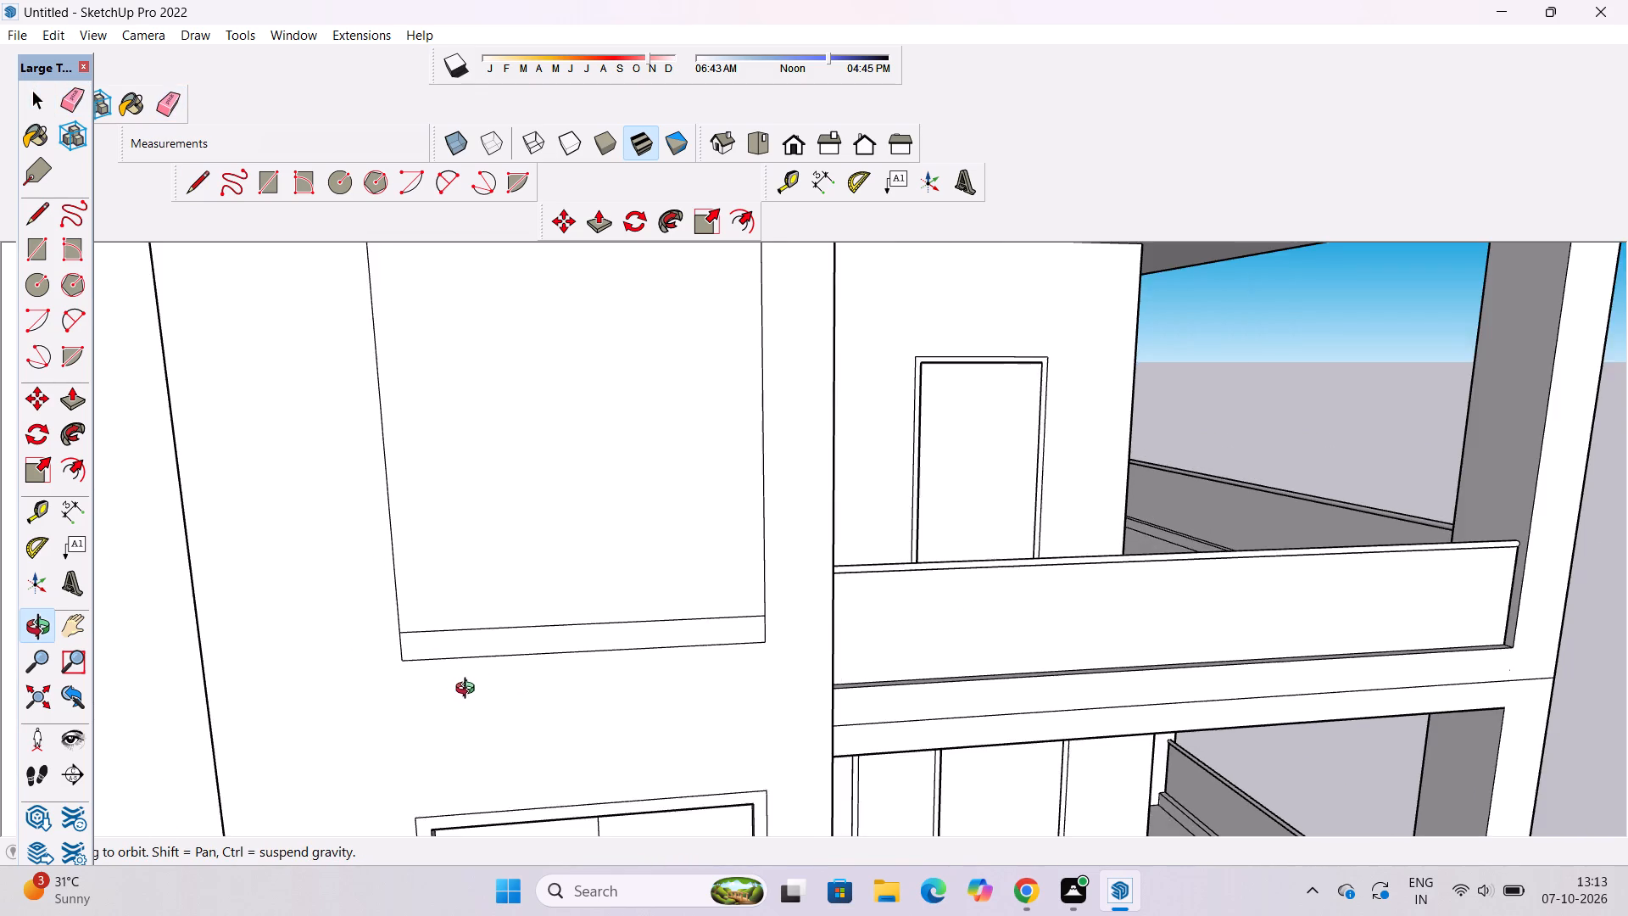
pyautogui.keyDown('shift'); pyautogui.moveTo(486, 680); pyautogui.dragTo(503, 730); pyautogui.keyUp('shift')
pyautogui.scroll(-5, 512, 720)
pyautogui.moveTo(595, 679); pyautogui.dragTo(505, 701)
pyautogui.scroll(3, 504, 699)
pyautogui.keyDown('shift'); pyautogui.moveTo(504, 699); pyautogui.dragTo(566, 715); pyautogui.keyUp('shift')
pyautogui.keyDown('shift'); pyautogui.moveTo(561, 730); pyautogui.dragTo(566, 702); pyautogui.keyUp('shift')
pyautogui.moveTo(569, 701); pyautogui.dragTo(569, 719)
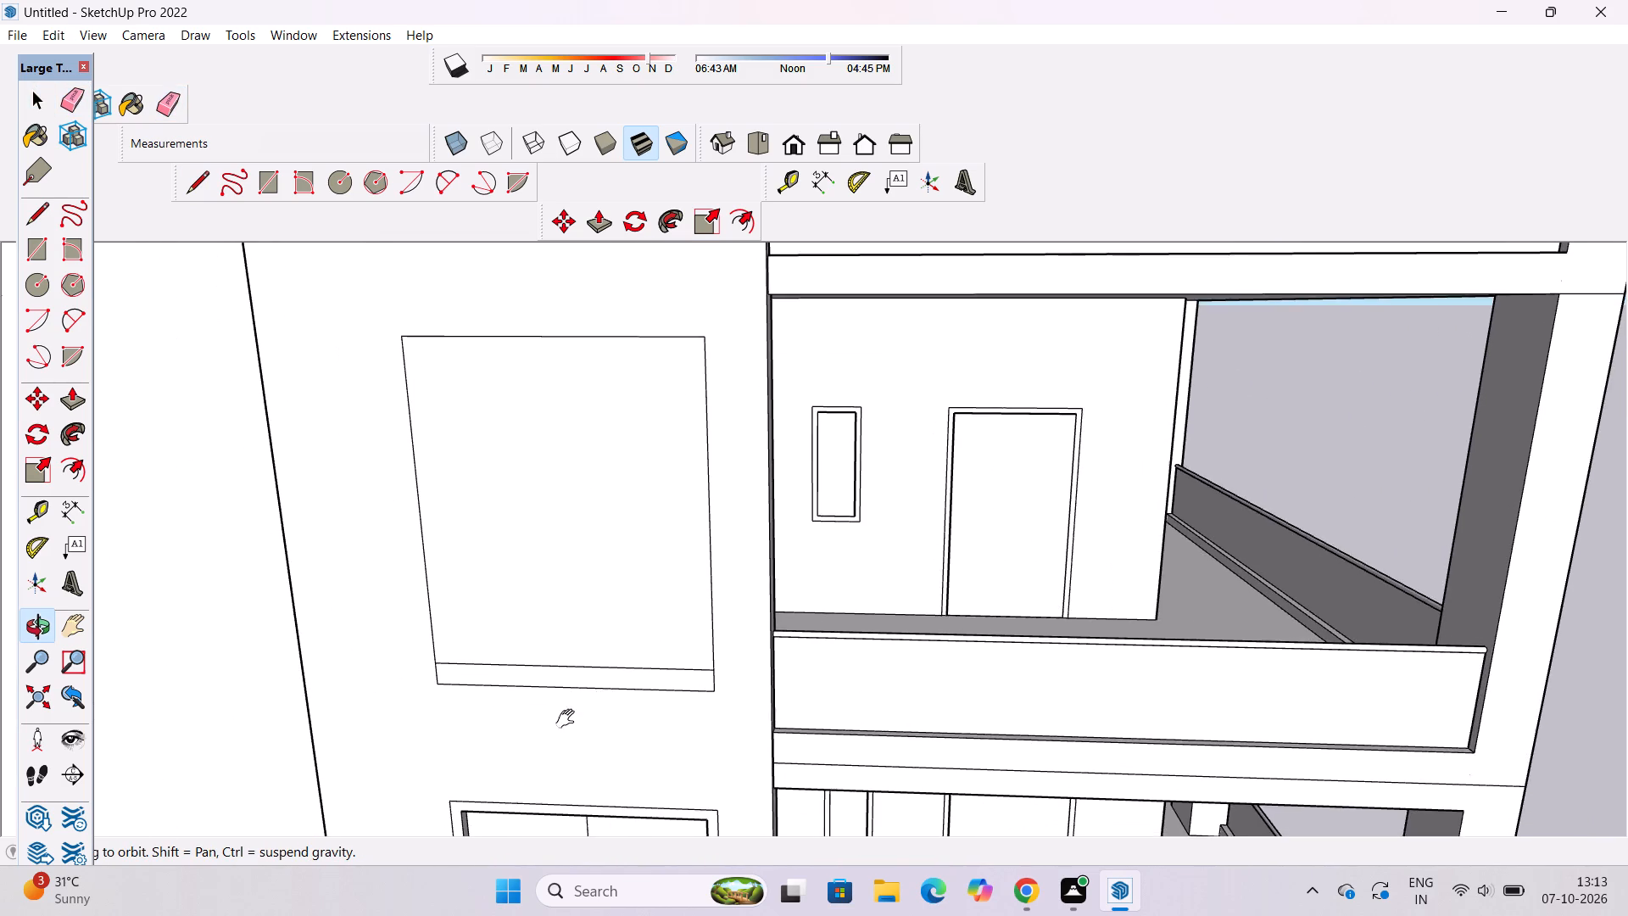
pyautogui.moveTo(569, 719); pyautogui.dragTo(570, 740)
pyautogui.moveTo(593, 680); pyautogui.dragTo(602, 651)
pyautogui.scroll(-4, 602, 649)
pyautogui.keyDown('shift'); pyautogui.moveTo(604, 648); pyautogui.dragTo(596, 731); pyautogui.keyUp('shift')
pyautogui.scroll(3, 594, 724)
pyautogui.moveTo(594, 724); pyautogui.dragTo(599, 682)
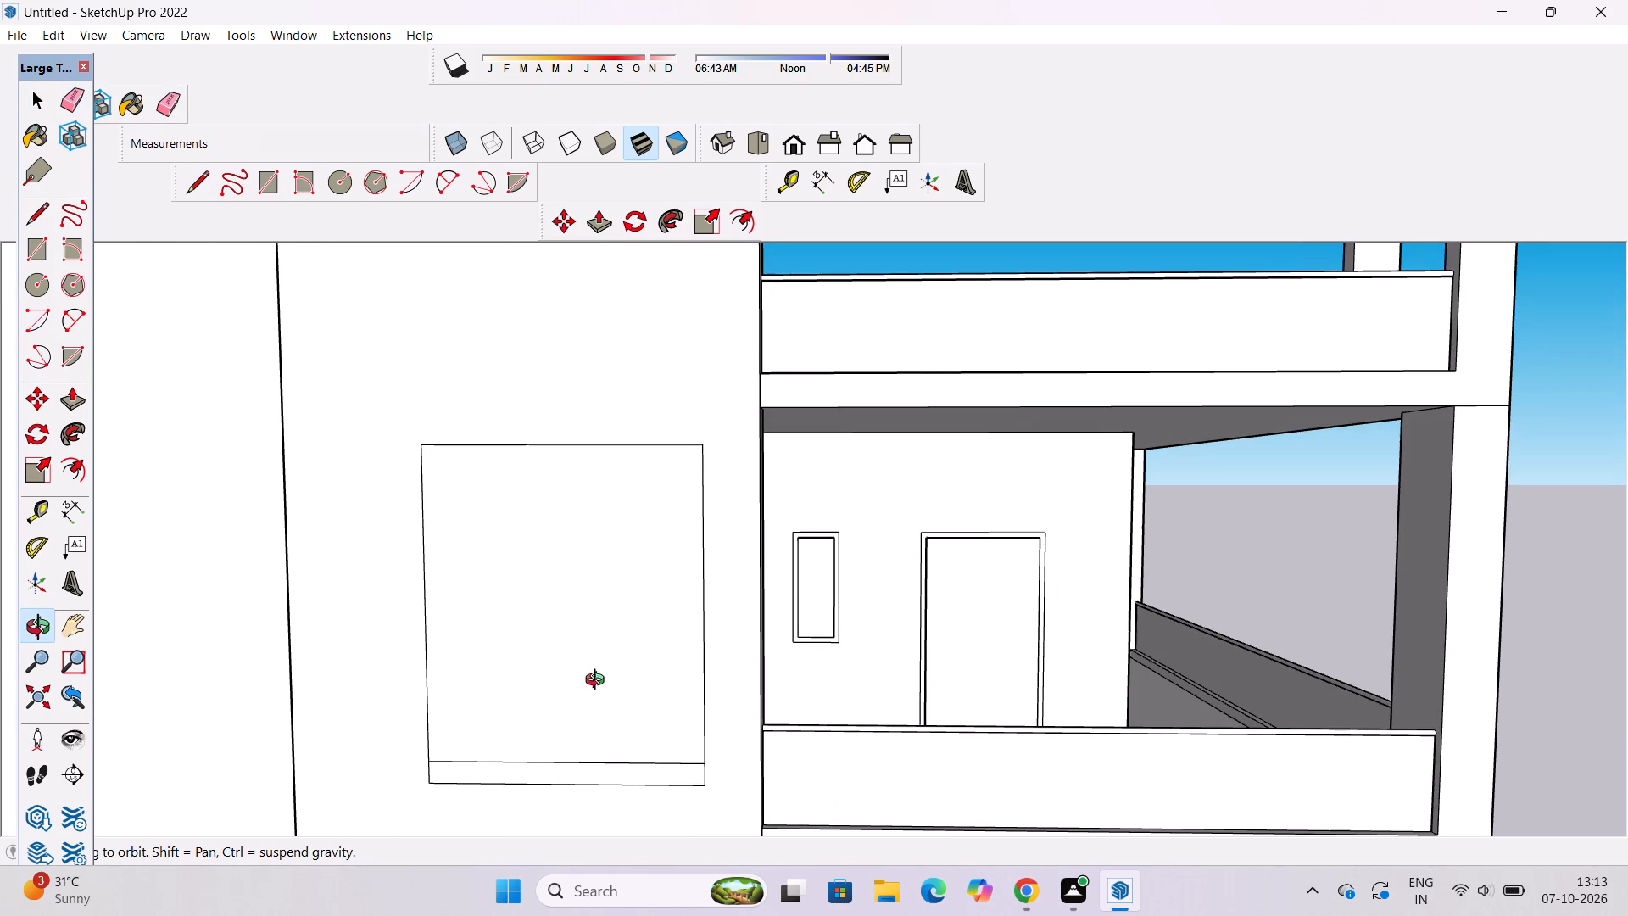
pyautogui.write('of')
pyautogui.click(576, 453)
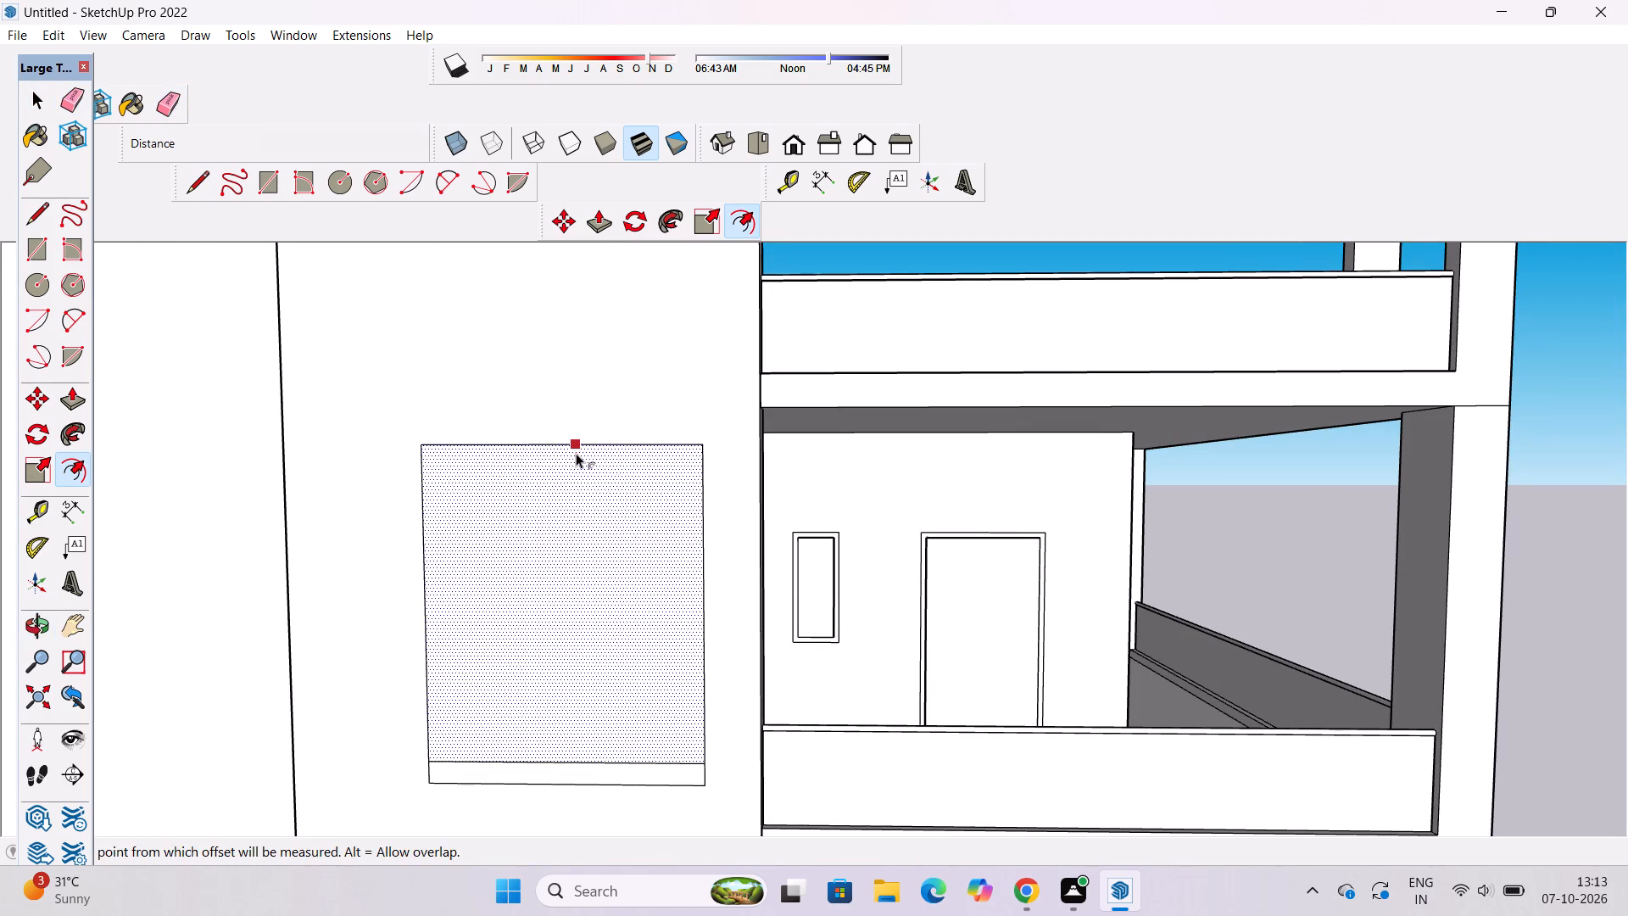
pyautogui.write("1'")
pyautogui.press('Return')
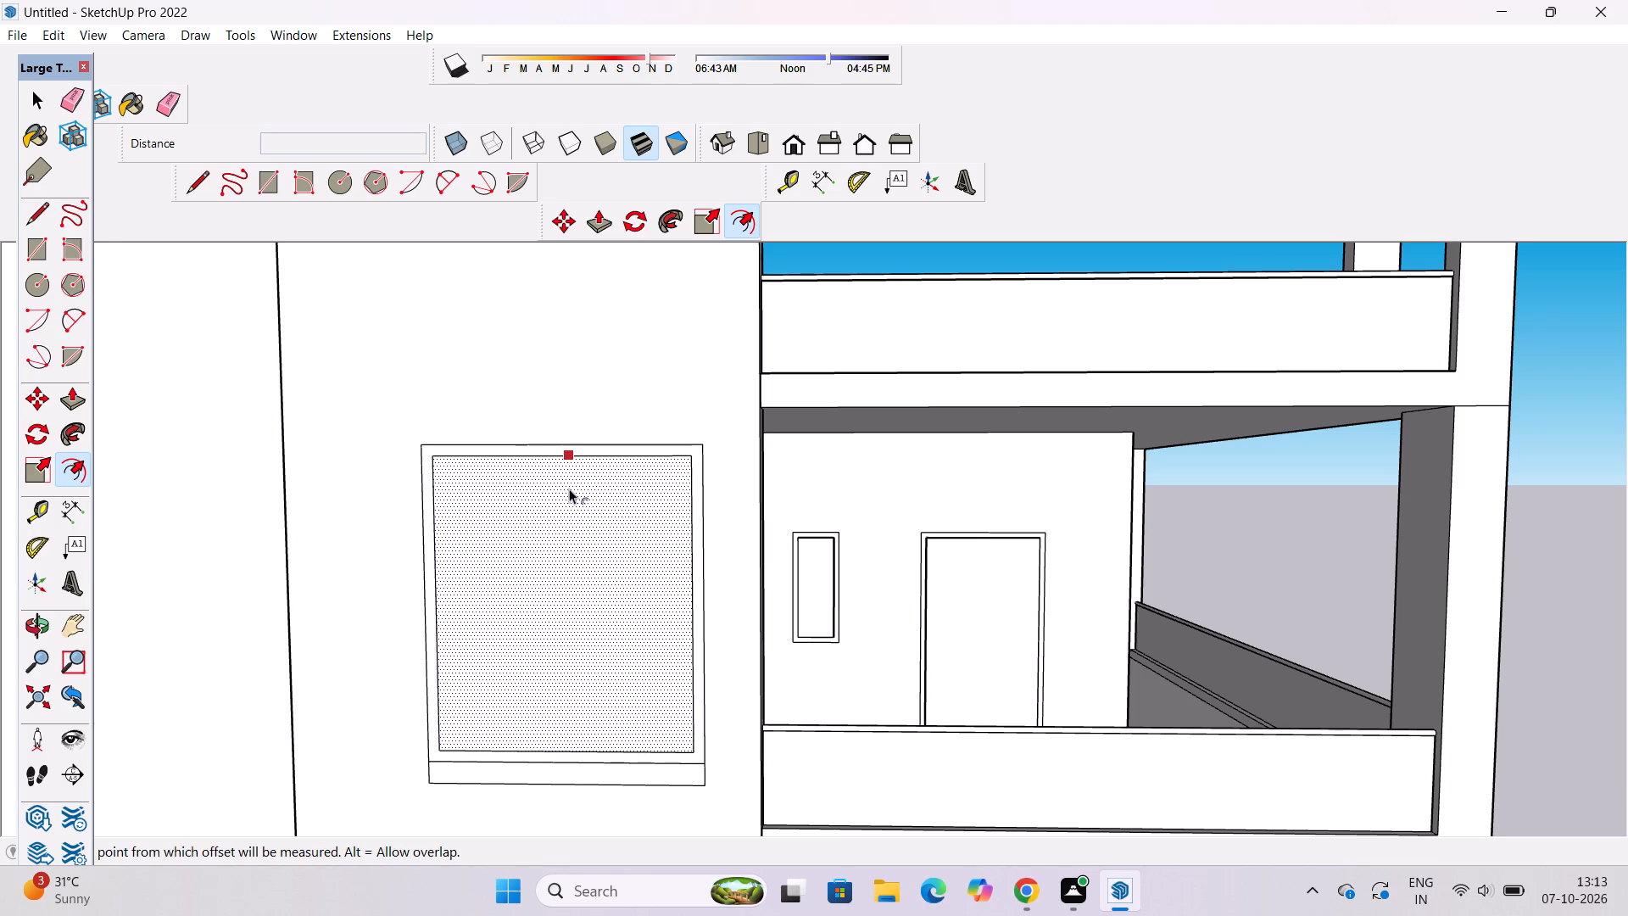
pyautogui.press('space')
# Divide the area inside the new frame into four panes with a vertical and a horizontal line through the edge midpoints.
pyautogui.press('l')
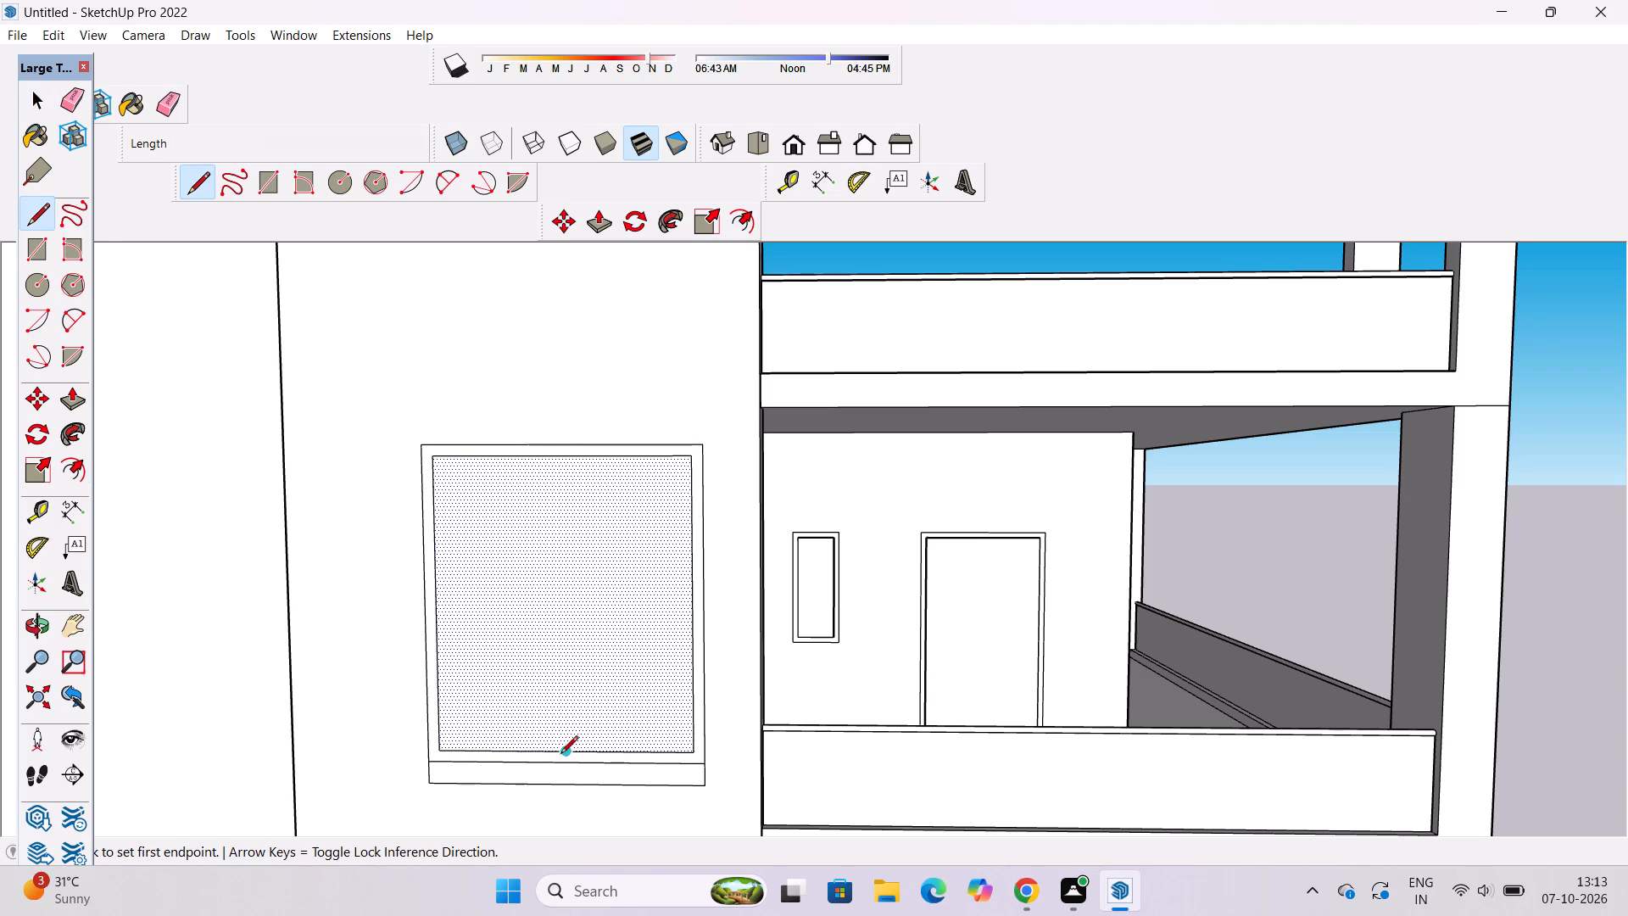
pyautogui.click(563, 751)
pyautogui.click(563, 458)
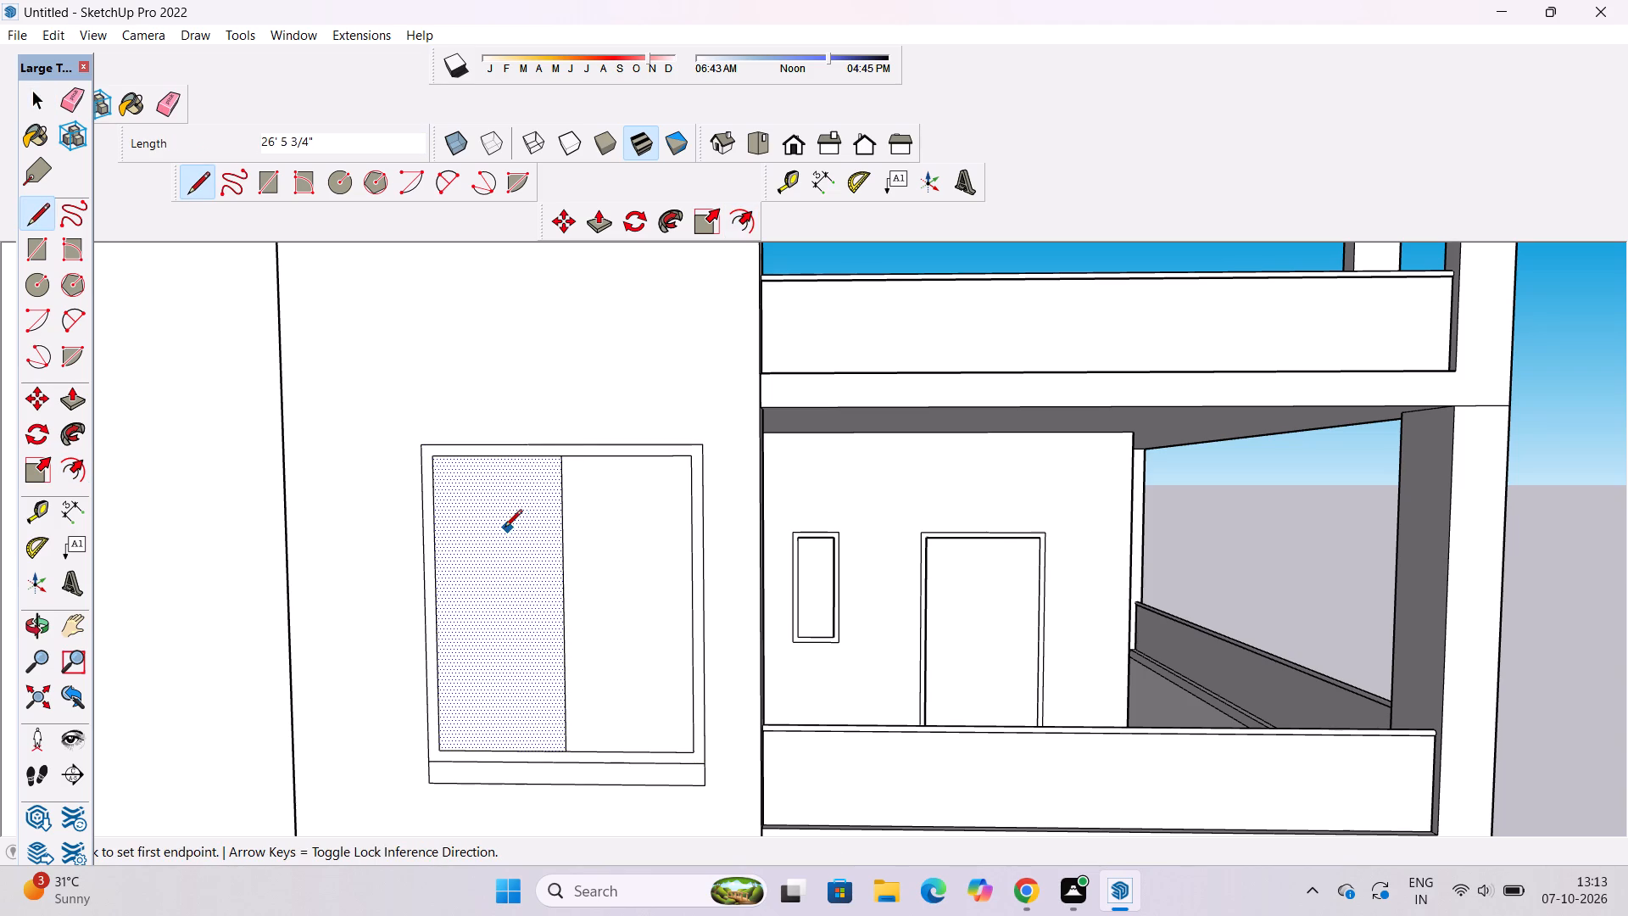
pyautogui.scroll(-1, 472, 539)
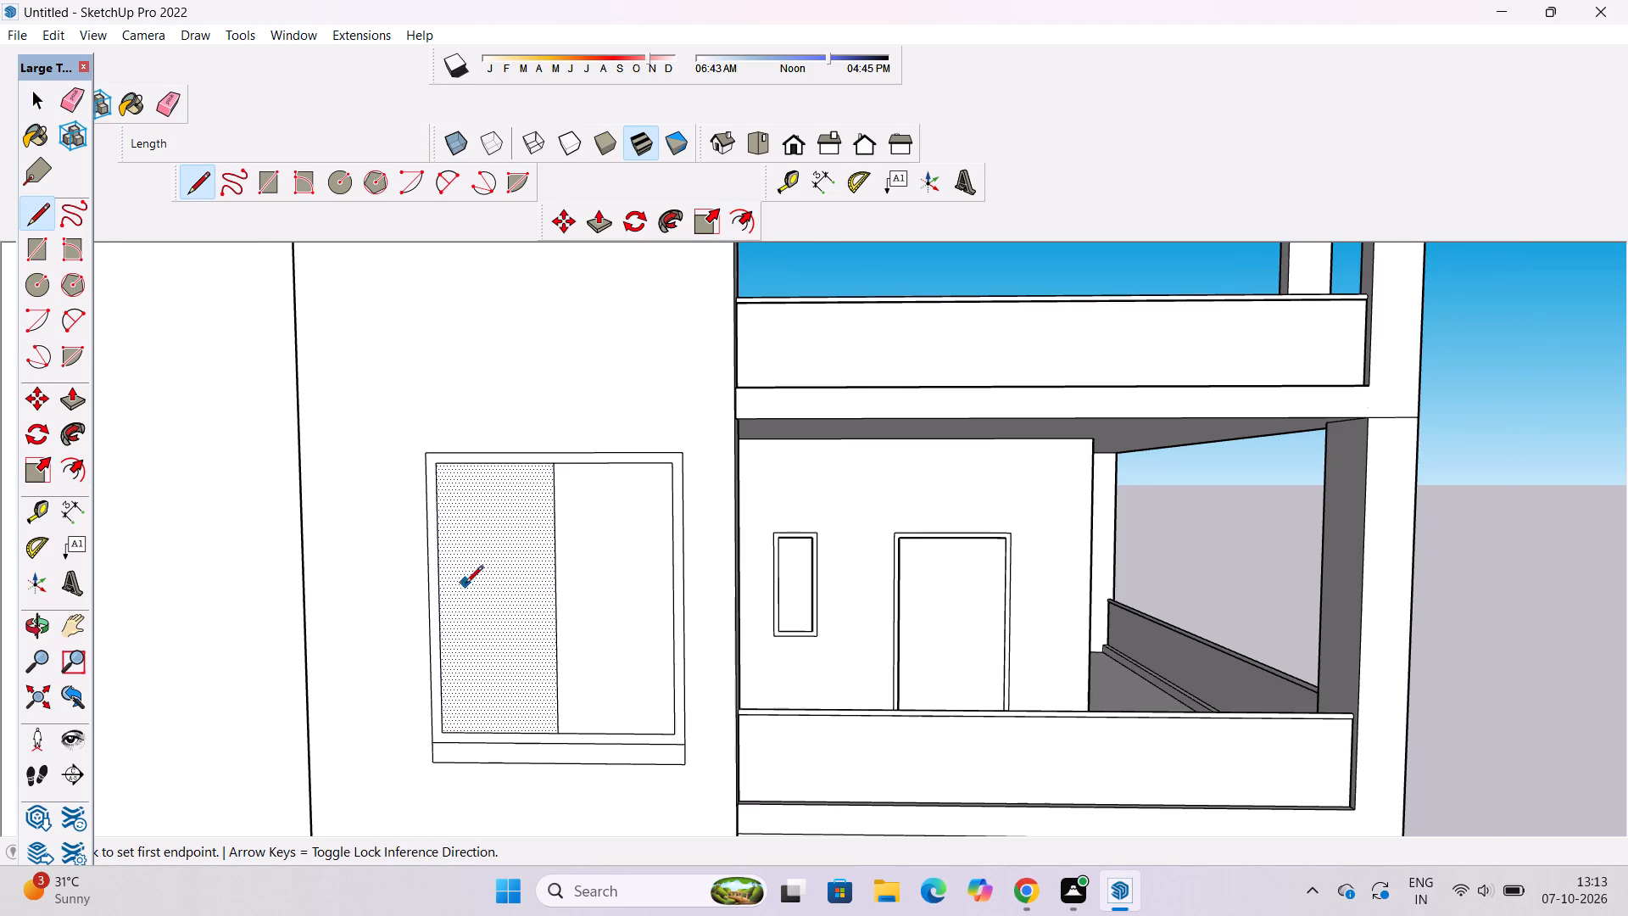
pyautogui.click(435, 600)
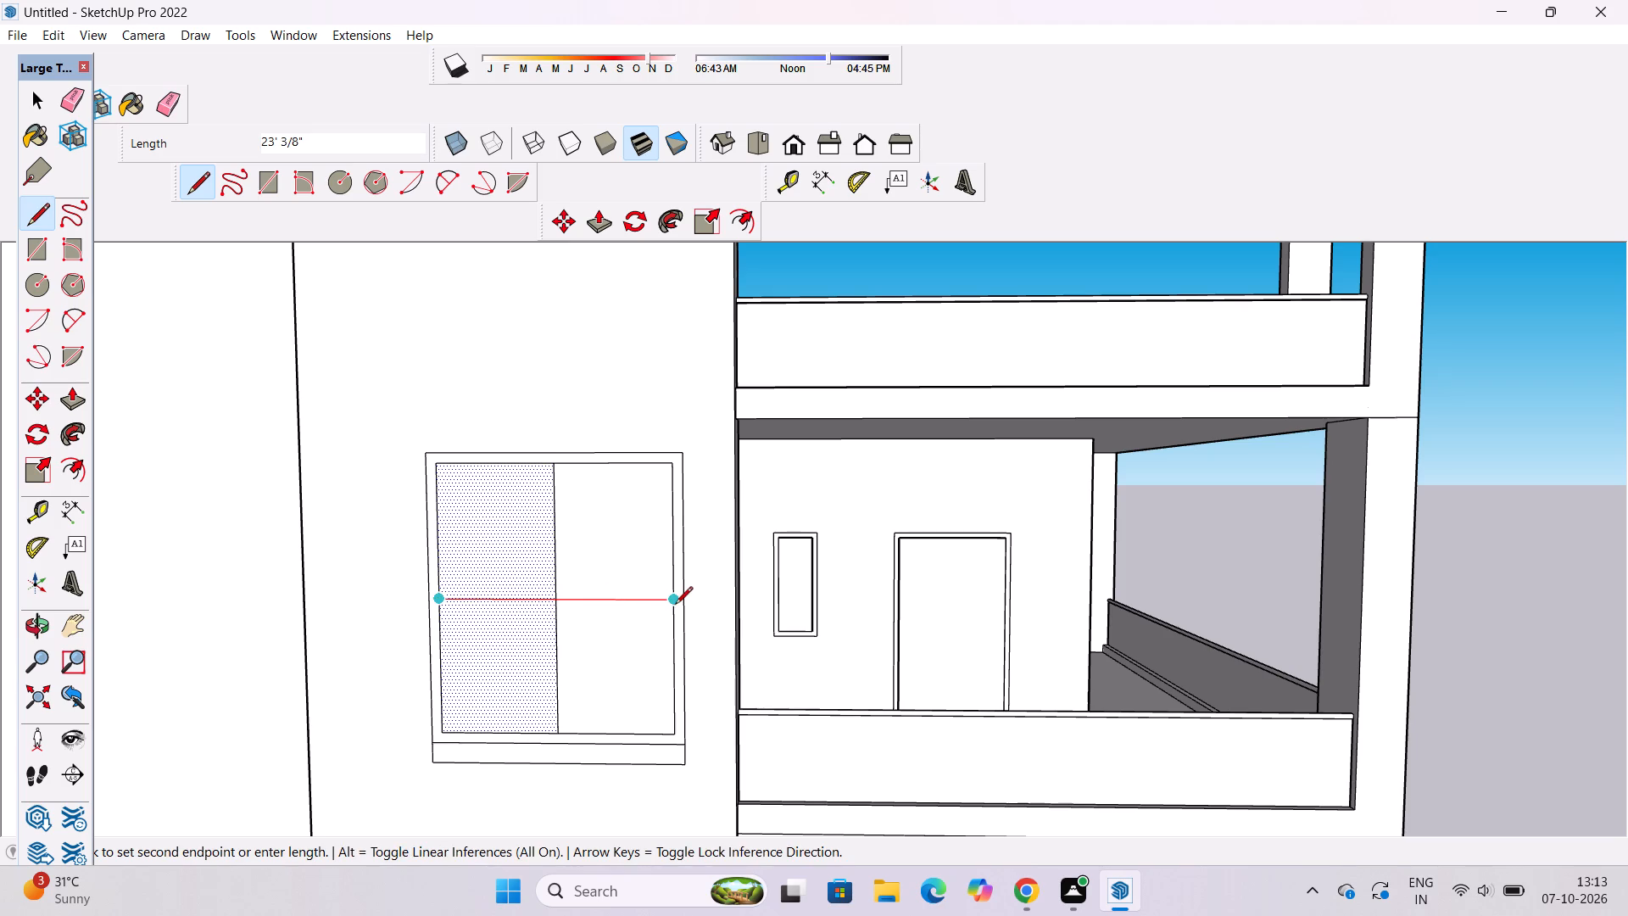
pyautogui.click(675, 606)
pyautogui.press('space')
# Push all four panes of the uppermost window 1' into the wall behind the frame.
pyautogui.press('p')
pyautogui.click(610, 560)
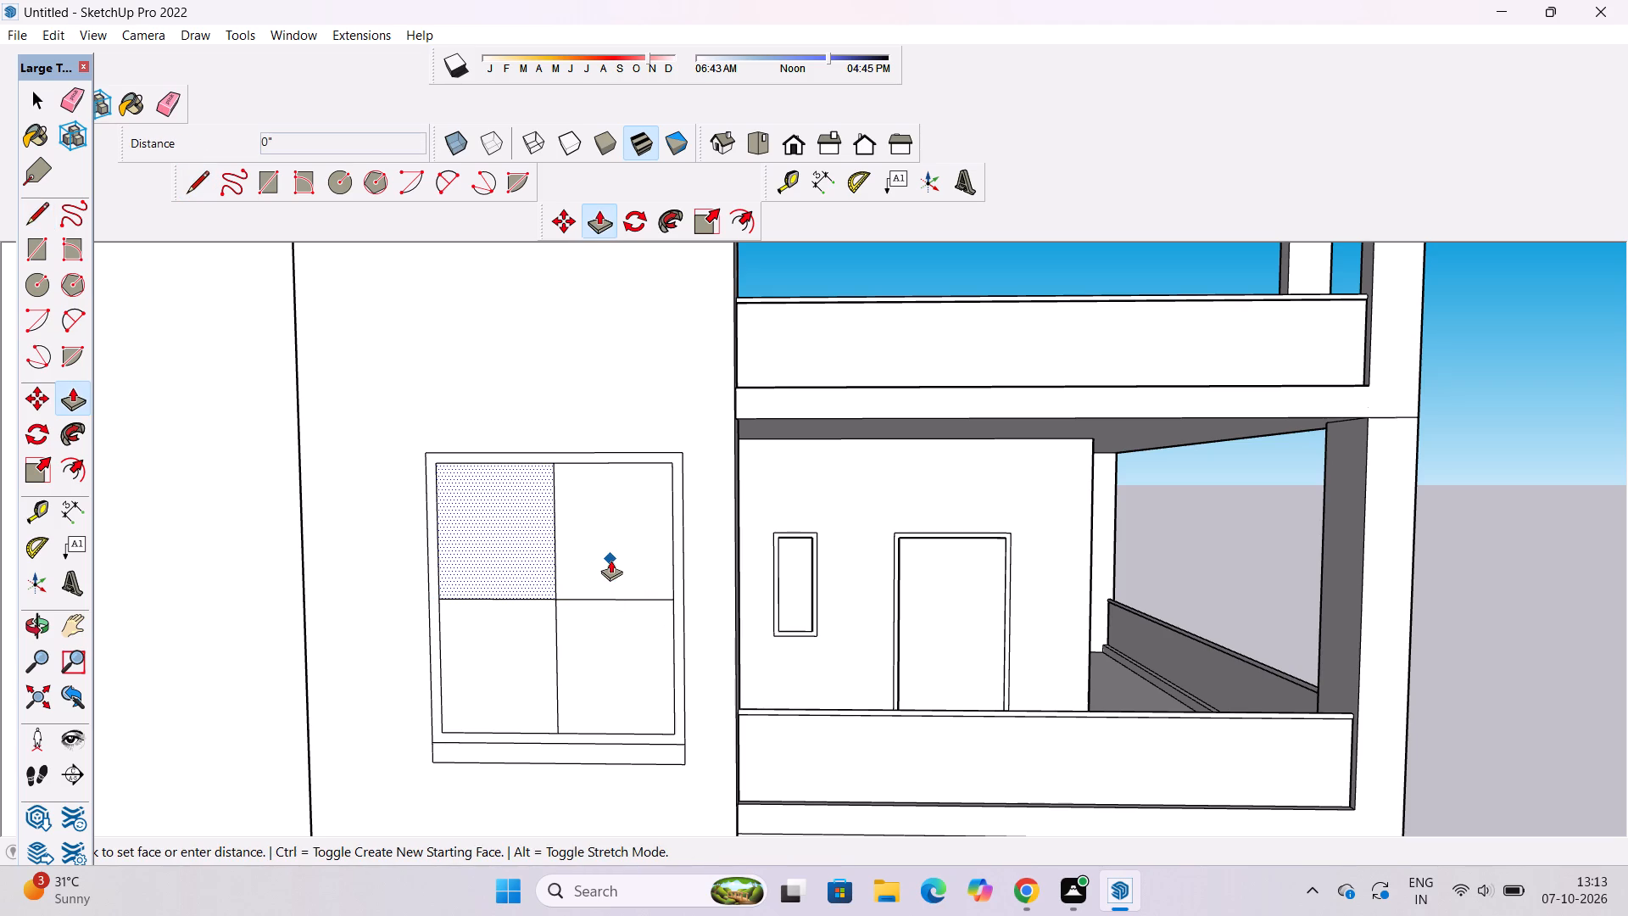
pyautogui.write("1'")
pyautogui.press('Return')
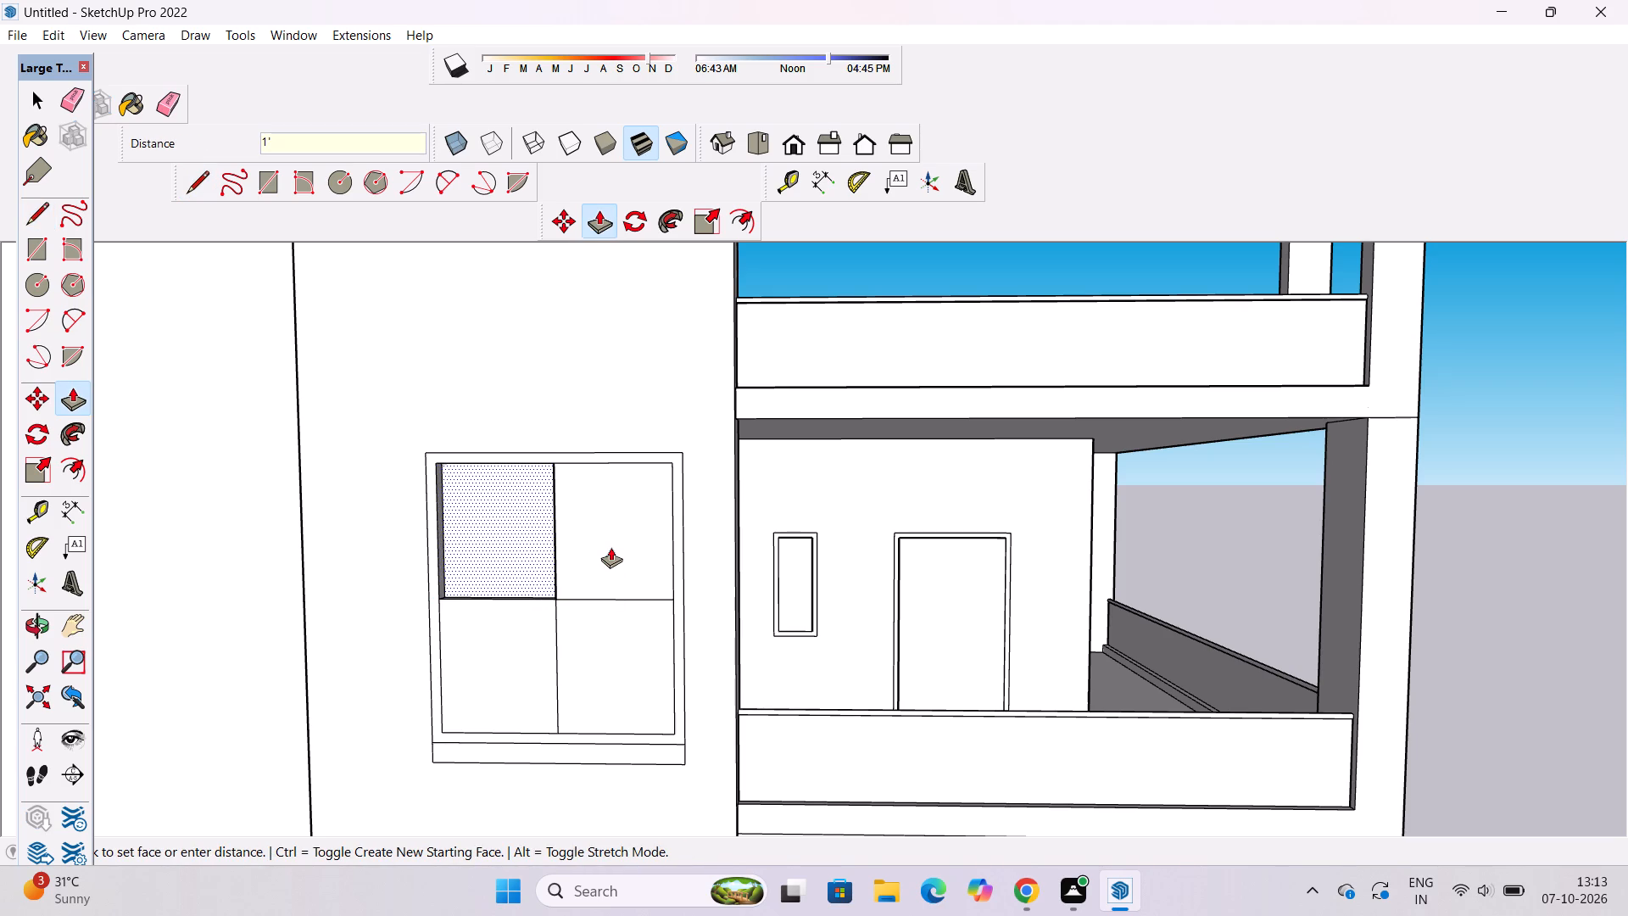
pyautogui.click(610, 547)
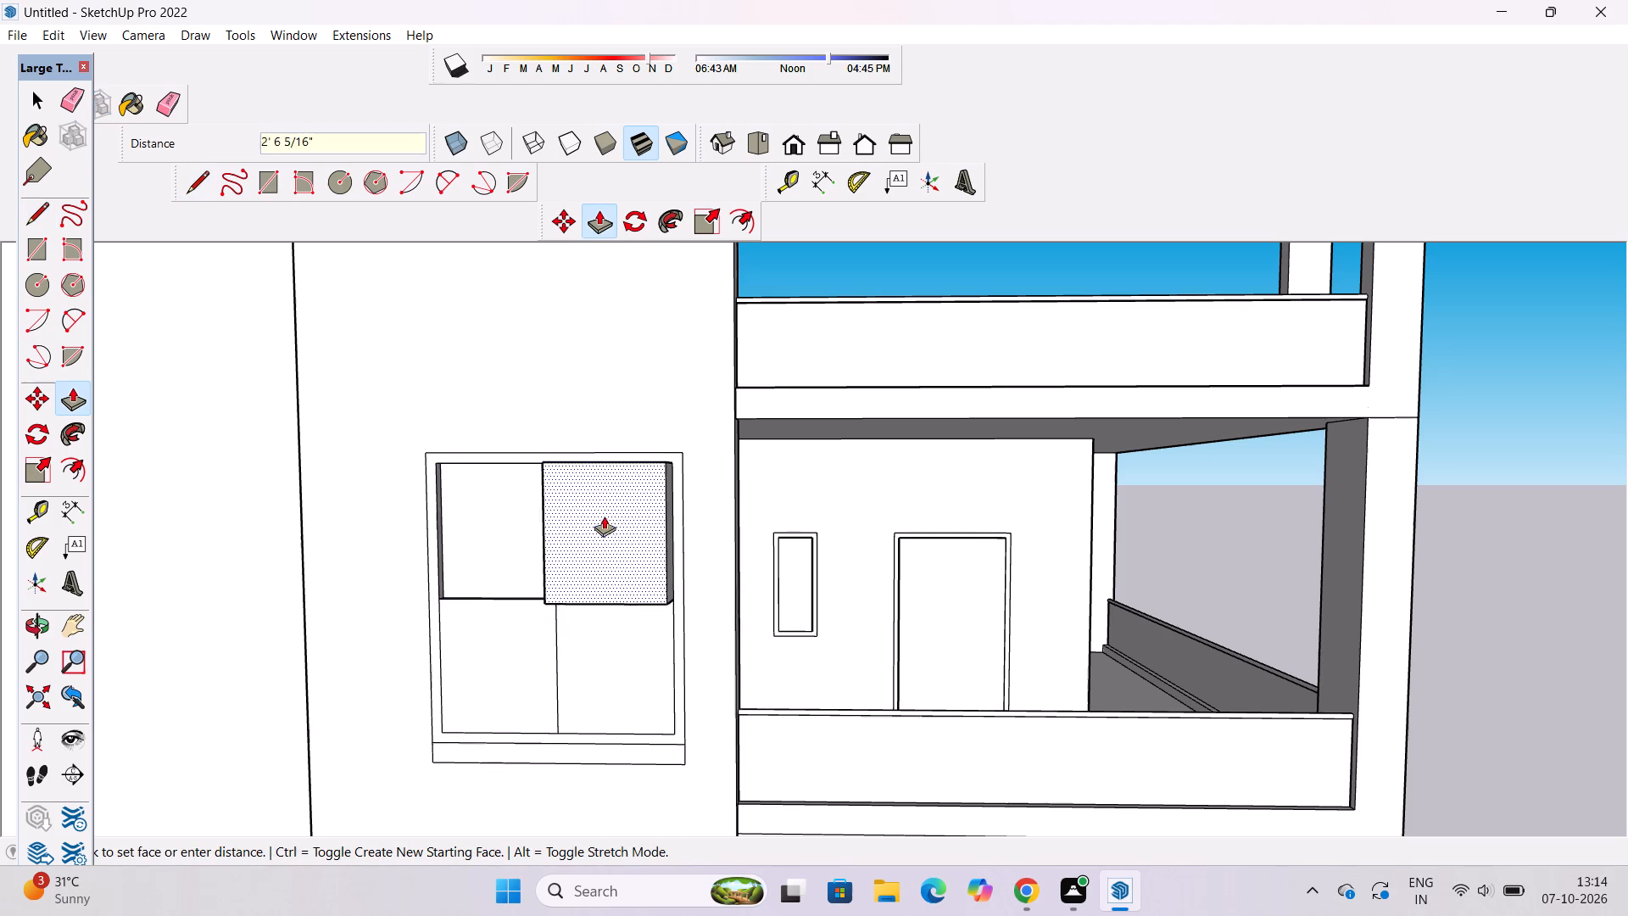
pyautogui.write("1'")
pyautogui.press('Return')
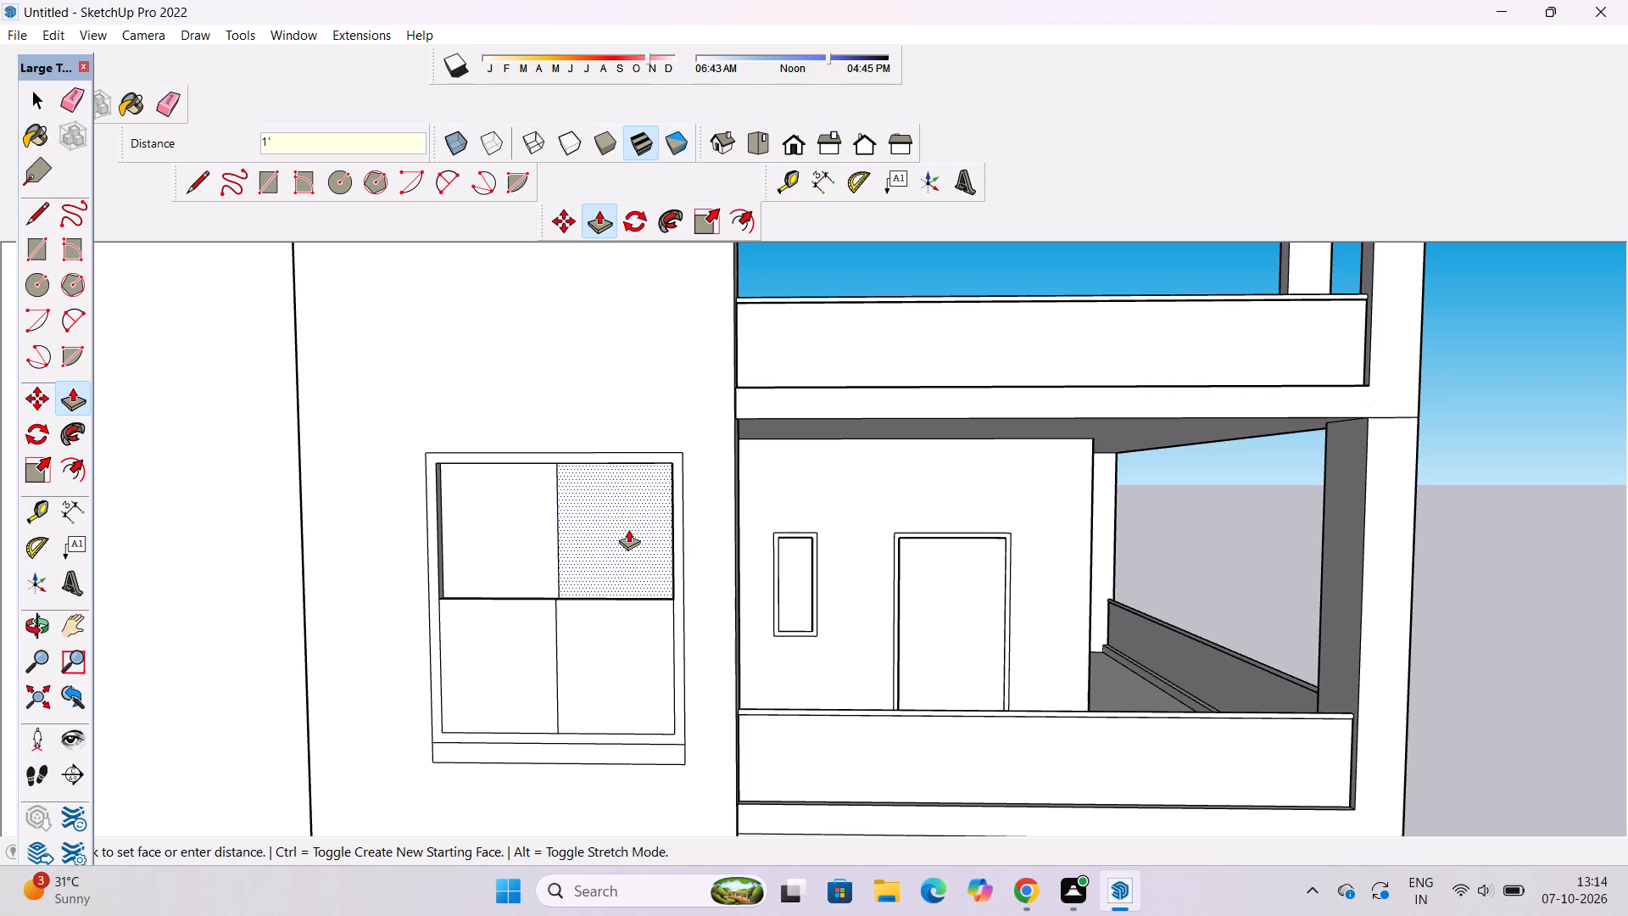
pyautogui.click(587, 651)
pyautogui.click(605, 539)
pyautogui.click(514, 643)
pyautogui.click(532, 517)
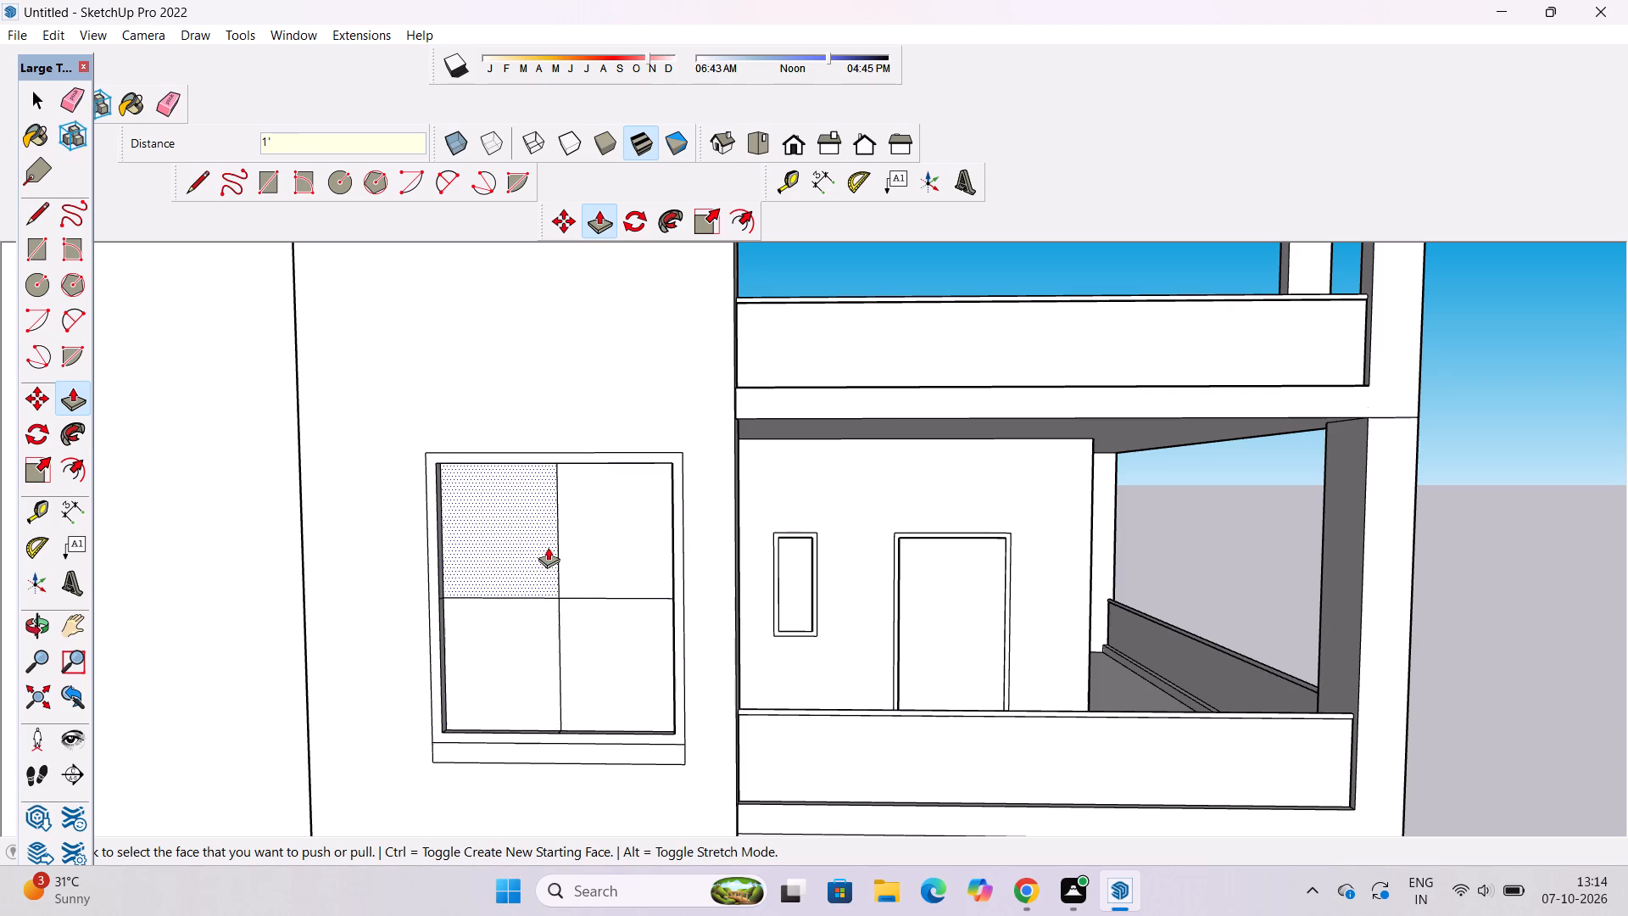
# Pull the sill strip beneath the uppermost window 4' out from the wall.
pyautogui.scroll(-4, 555, 556)
pyautogui.scroll(3, 566, 679)
pyautogui.click(586, 694)
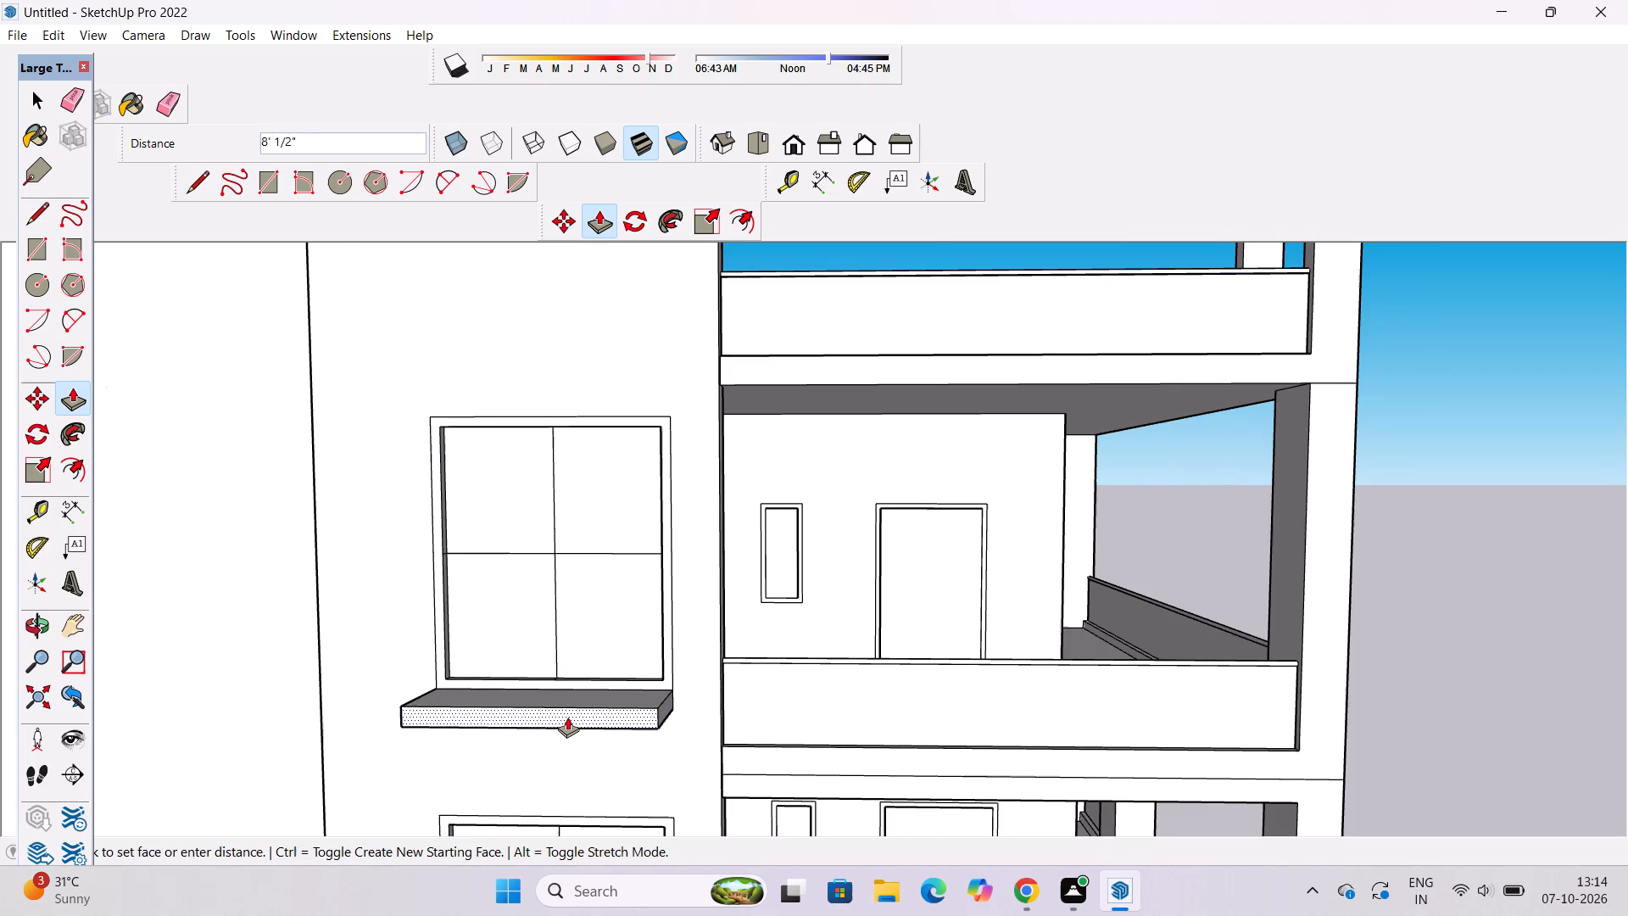
pyautogui.write("4'")
pyautogui.press('Return')
# Examine the whole front facade, comparing the stacked four-pane windows with the balconies on each floor.
pyautogui.press('o')
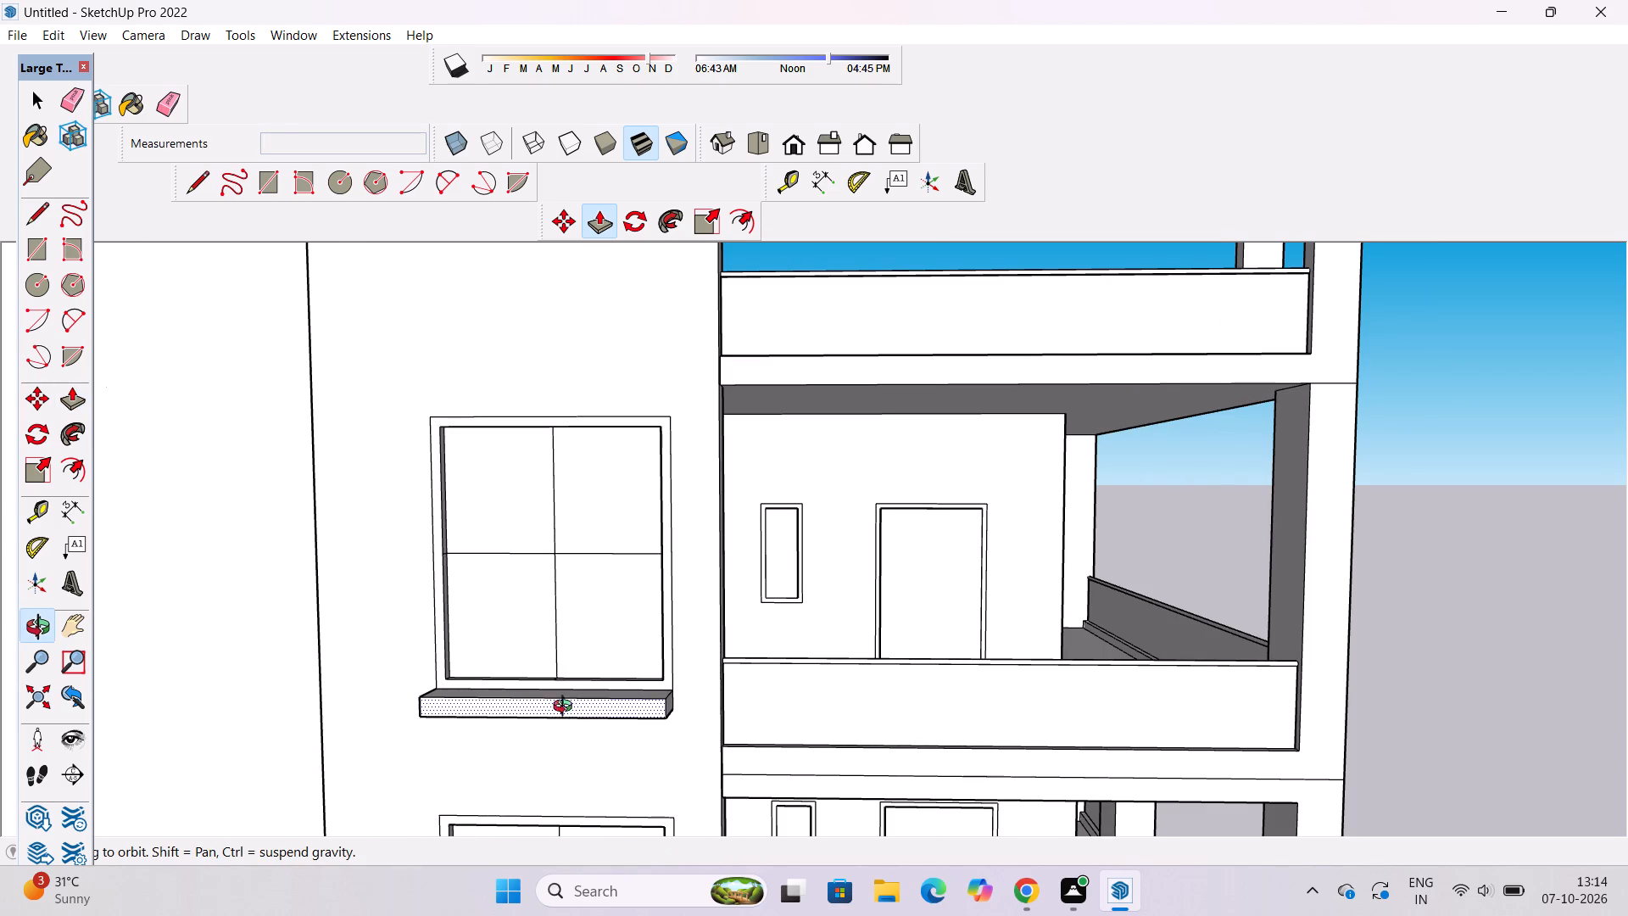
pyautogui.scroll(-5, 542, 634)
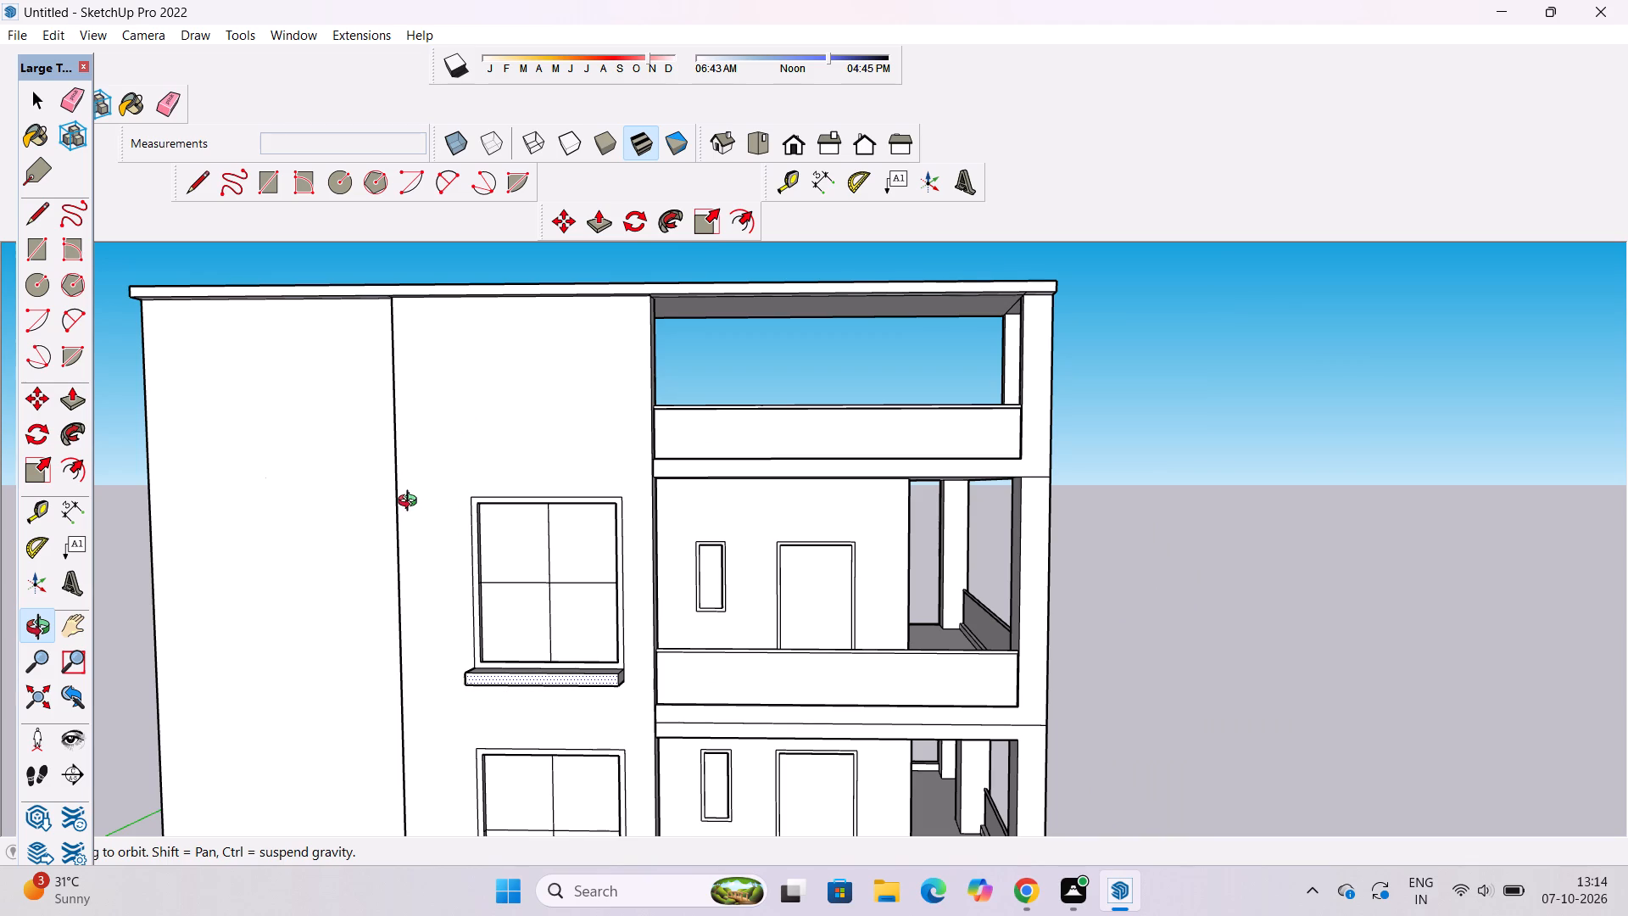
pyautogui.scroll(-4, 411, 503)
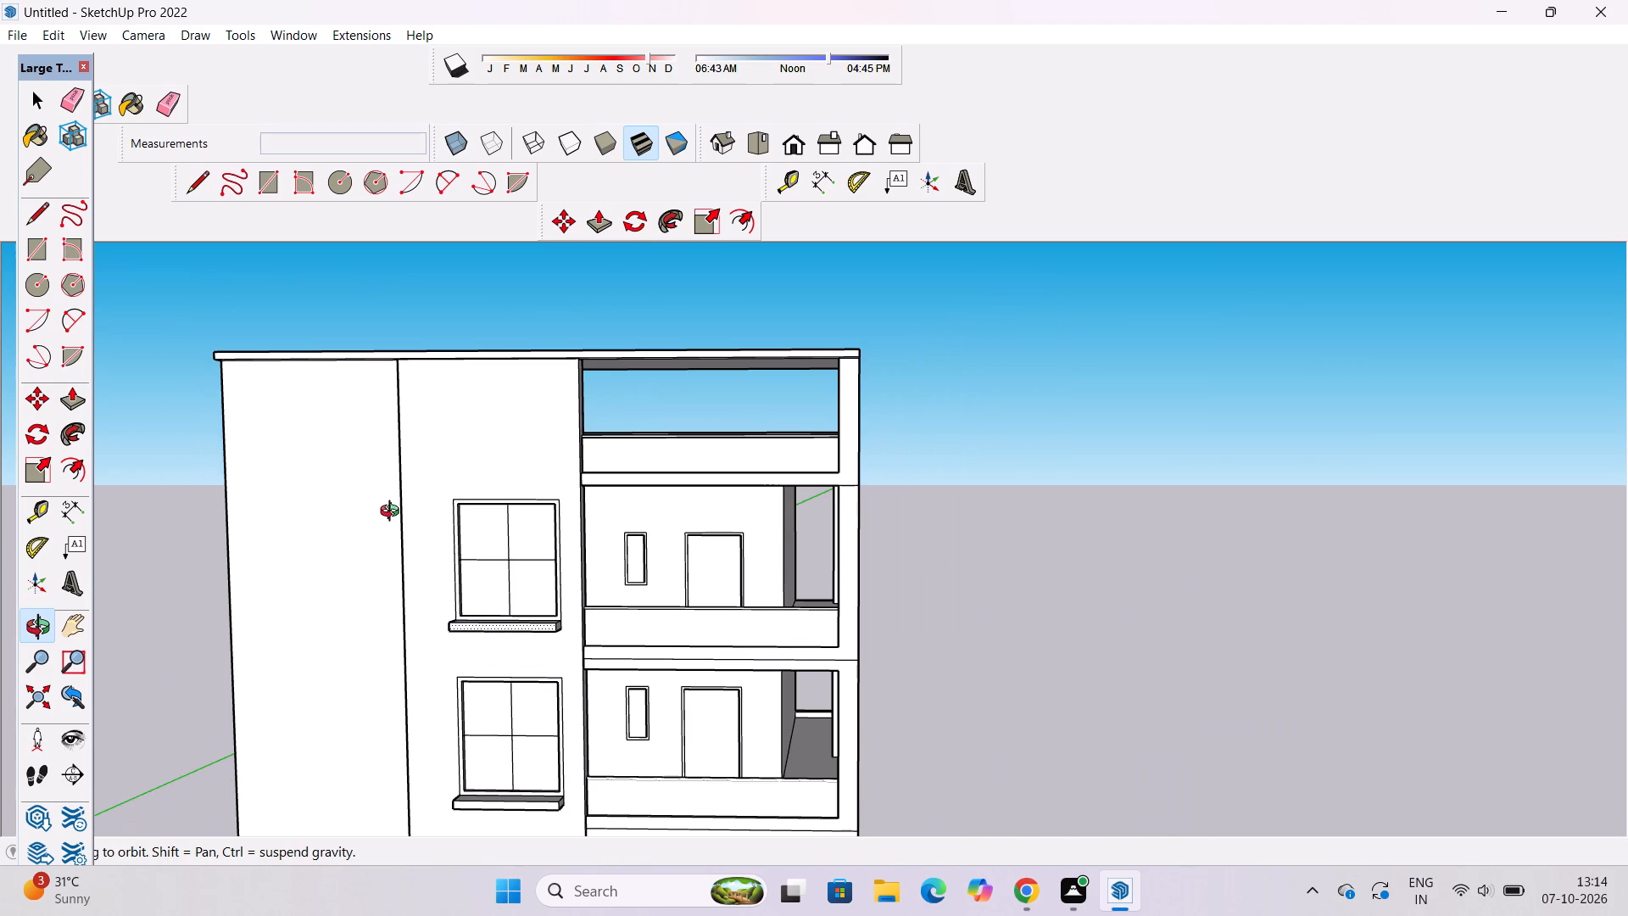
pyautogui.scroll(4, 393, 510)
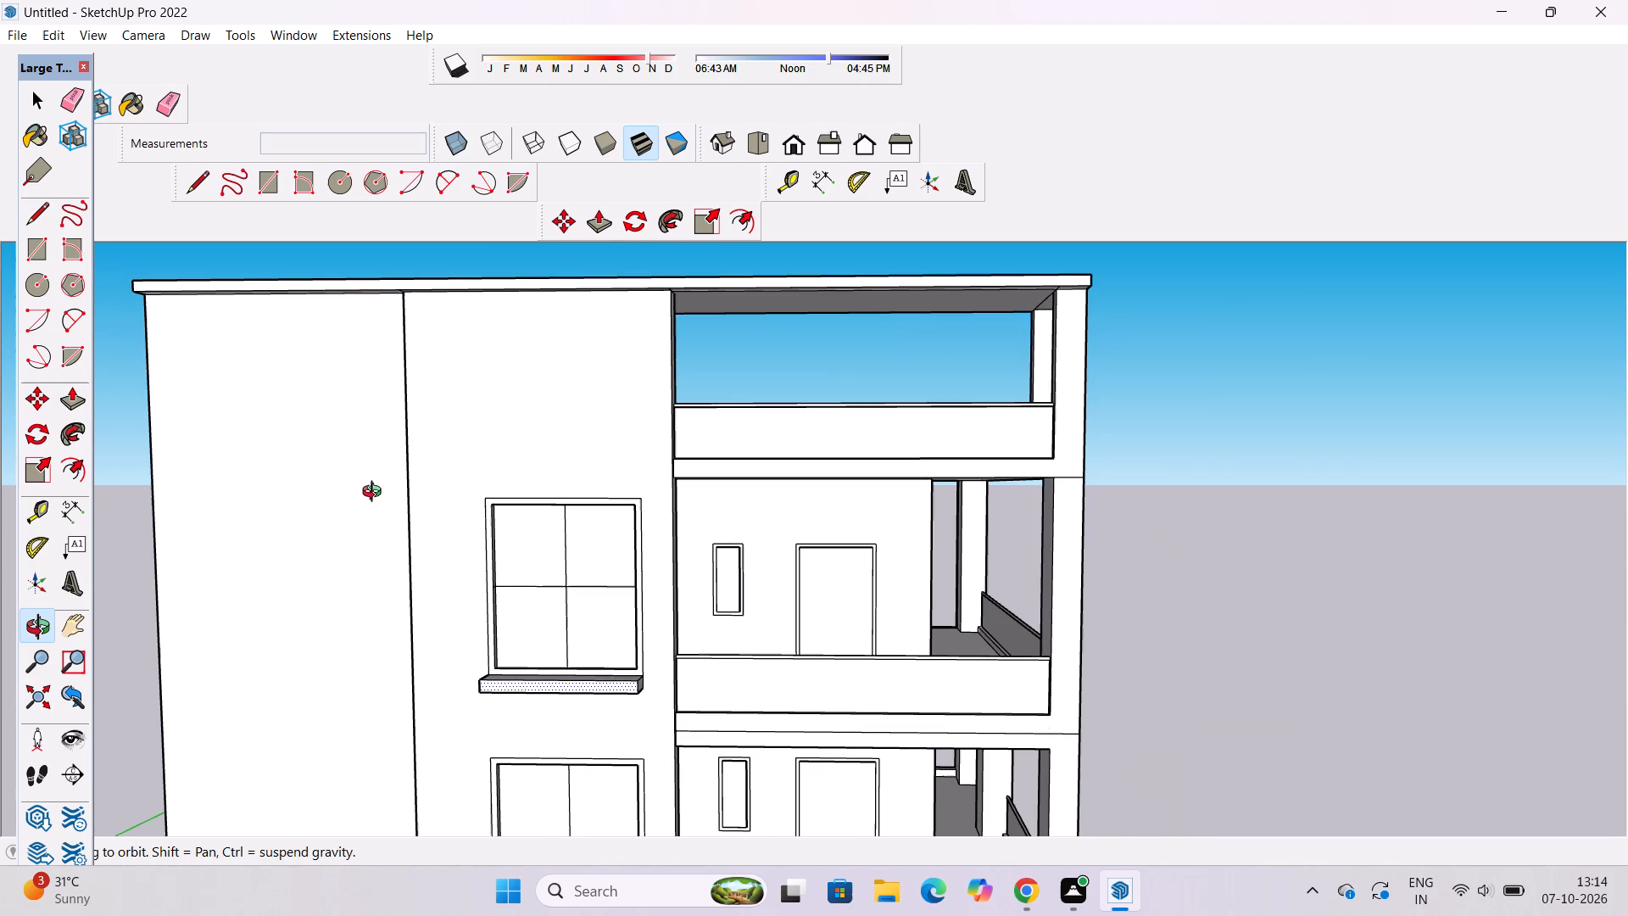
pyautogui.scroll(-2, 373, 495)
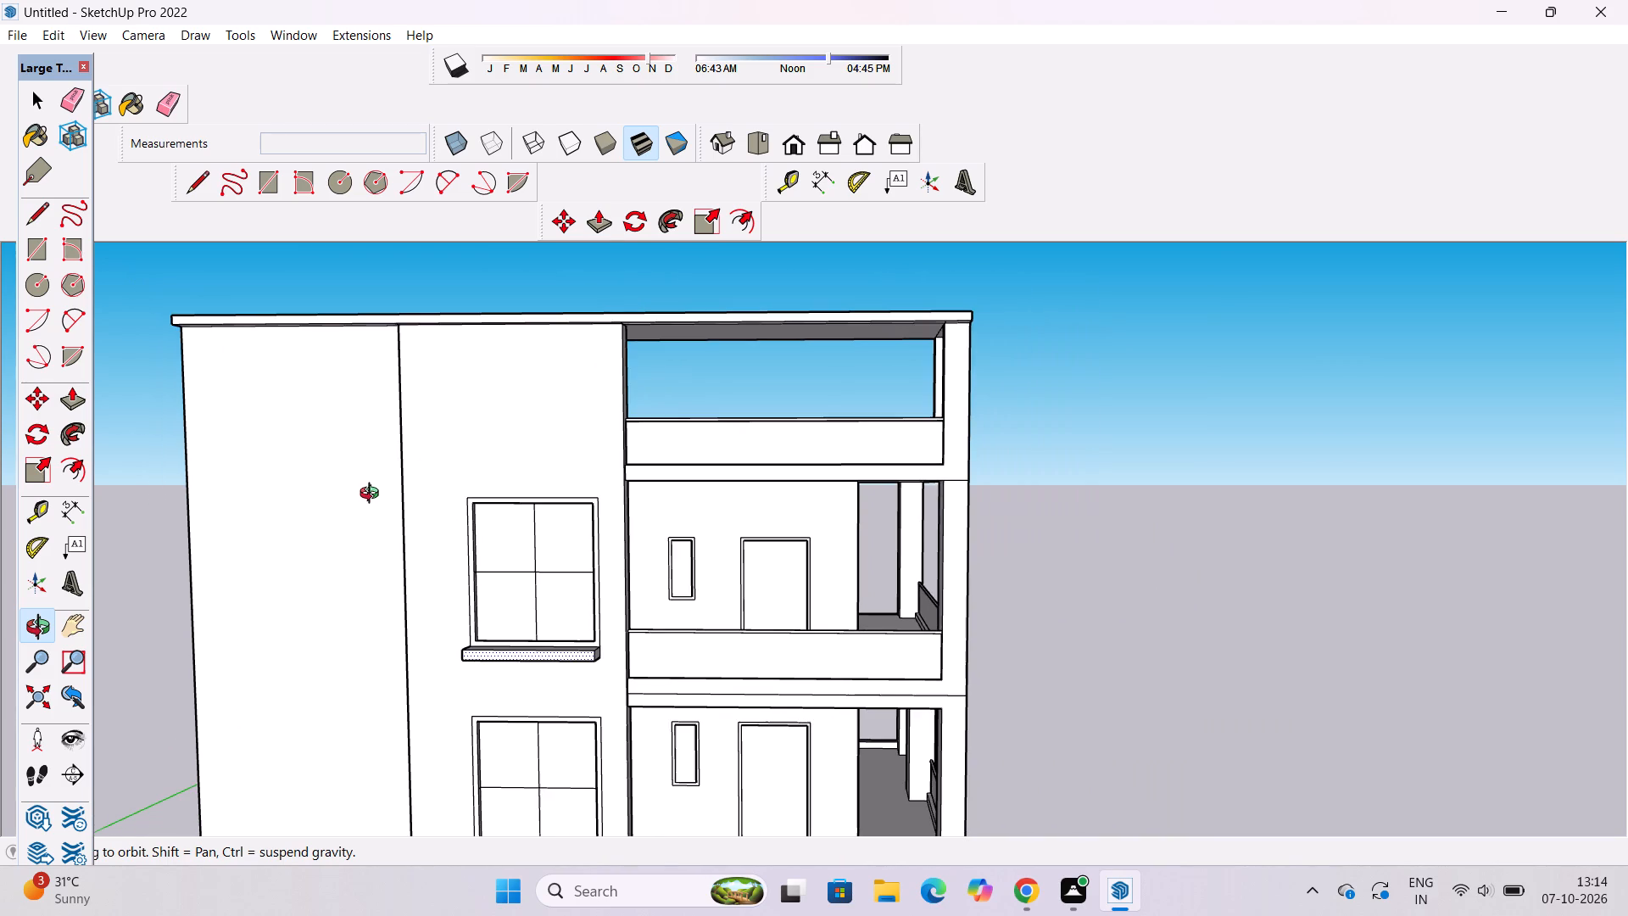
pyautogui.scroll(-5, 373, 495)
pyautogui.moveTo(343, 620); pyautogui.dragTo(515, 460)
pyautogui.scroll(-6, 515, 462)
pyautogui.moveTo(476, 587); pyautogui.dragTo(460, 661)
pyautogui.moveTo(440, 686); pyautogui.dragTo(500, 609)
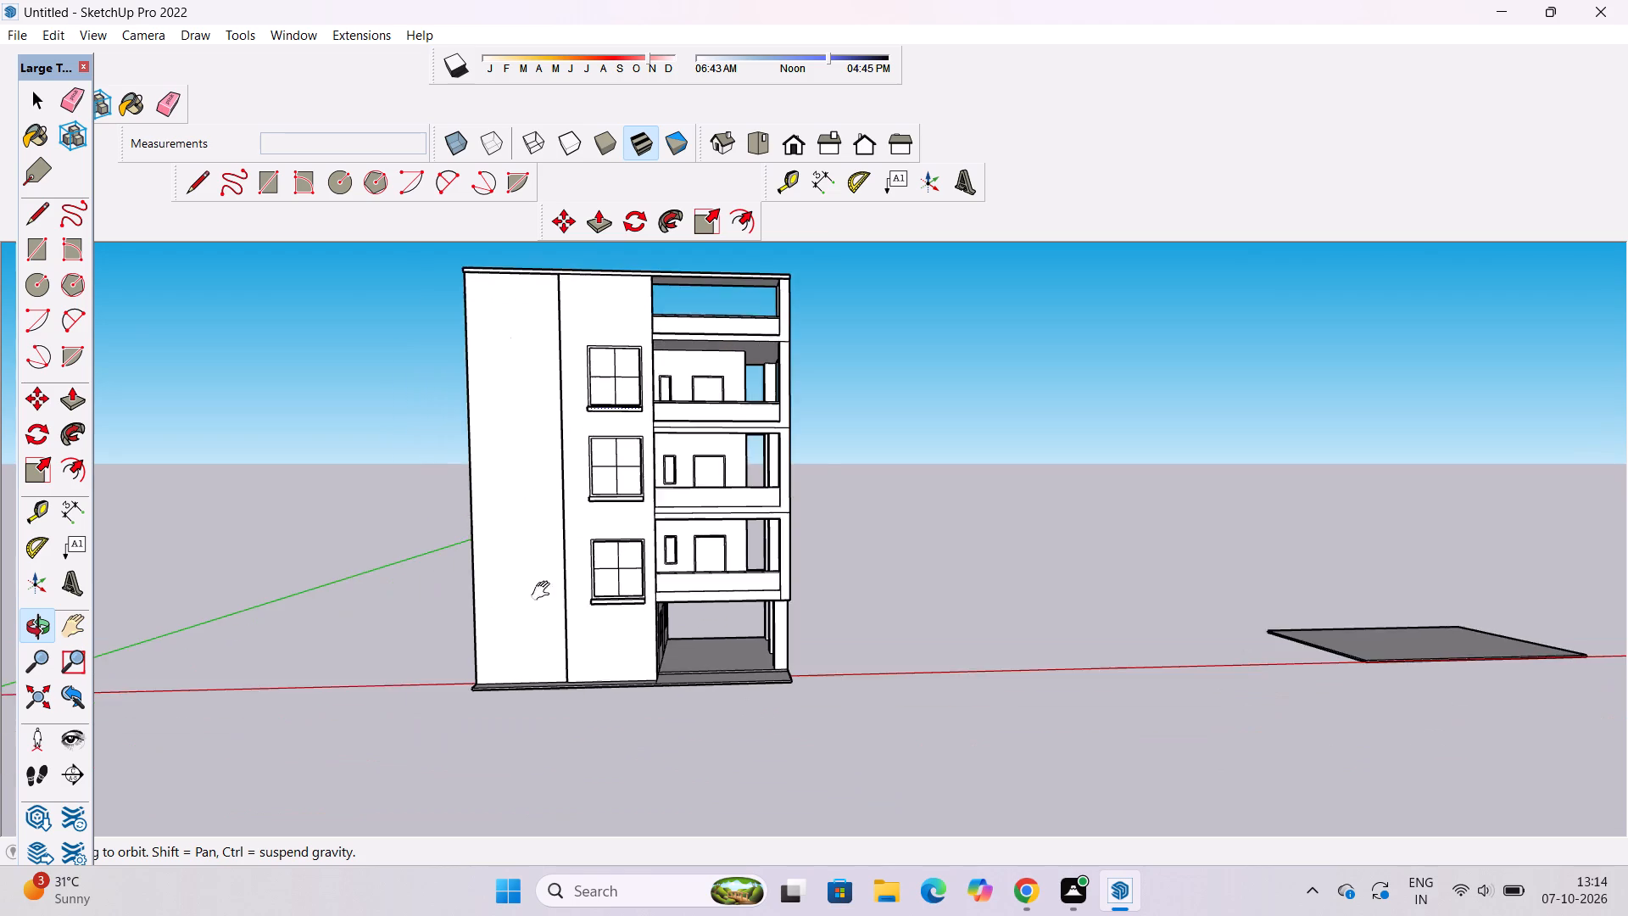
pyautogui.scroll(4, 644, 512)
pyautogui.moveTo(711, 599); pyautogui.dragTo(688, 627)
pyautogui.keyDown('shift'); pyautogui.moveTo(789, 611); pyautogui.dragTo(715, 660); pyautogui.keyUp('shift')
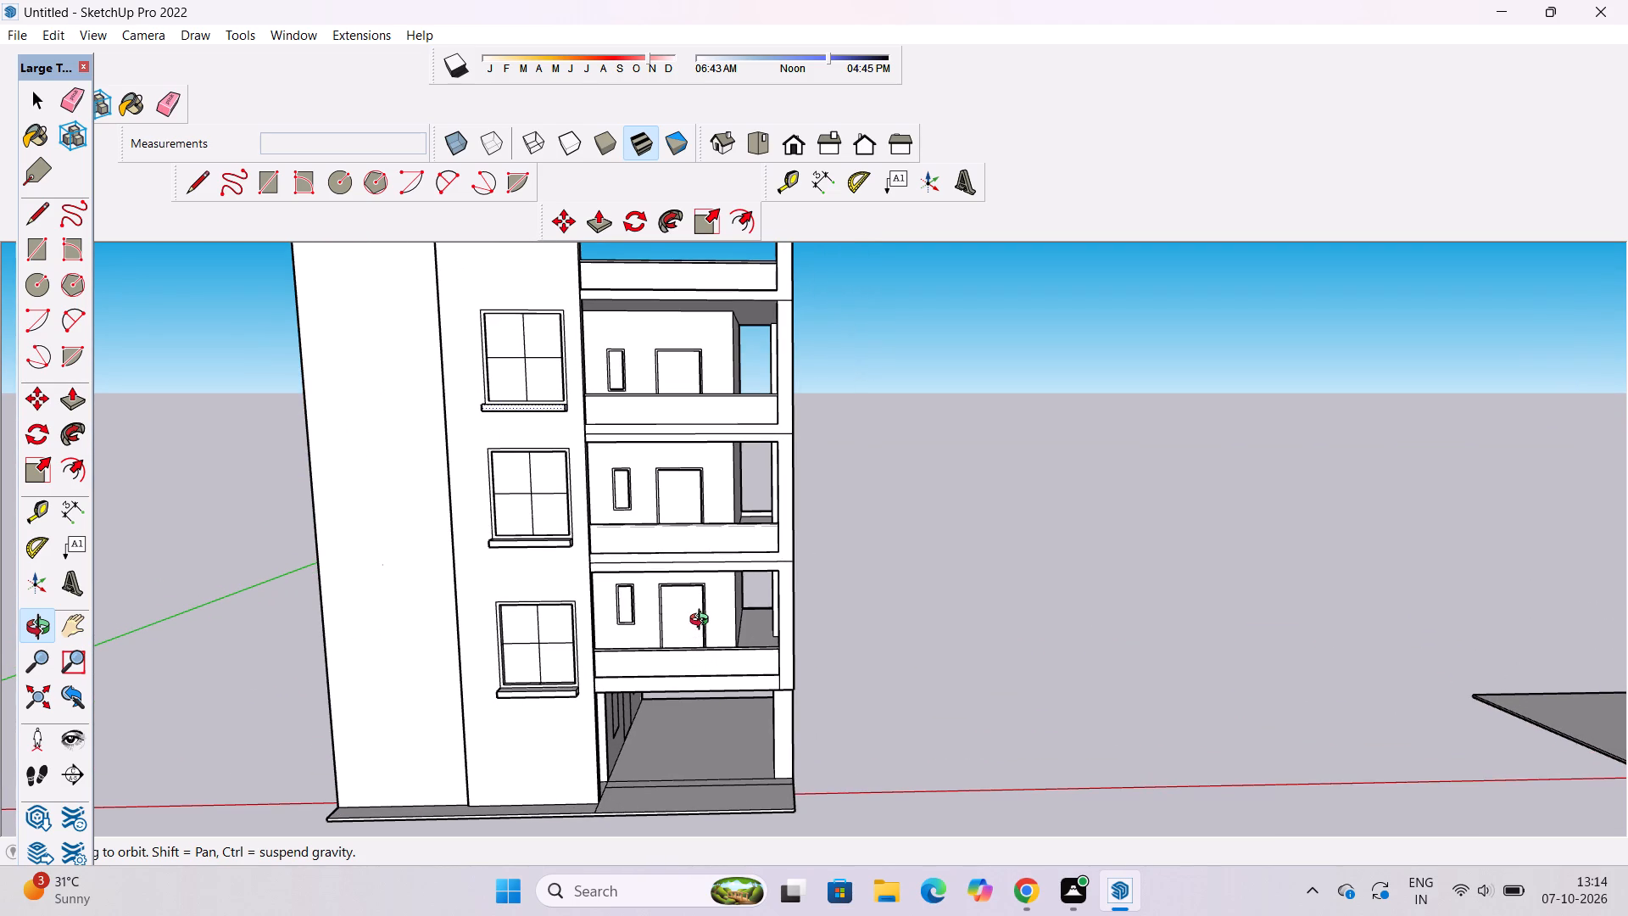
pyautogui.scroll(-2, 702, 621)
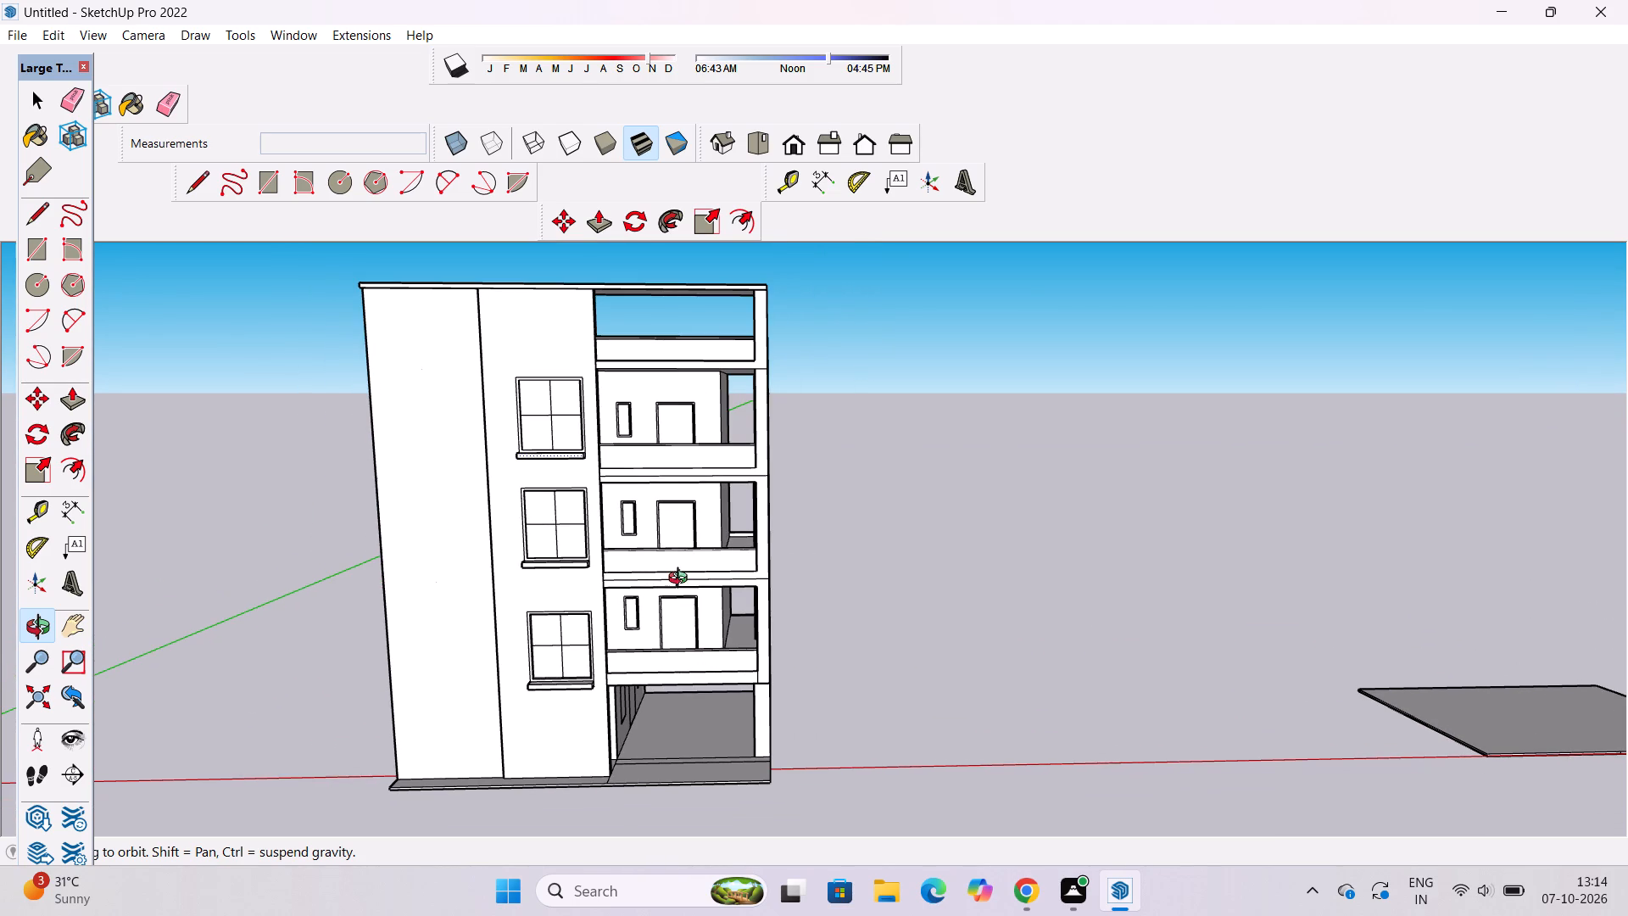
pyautogui.scroll(-3, 673, 573)
pyautogui.scroll(4, 655, 633)
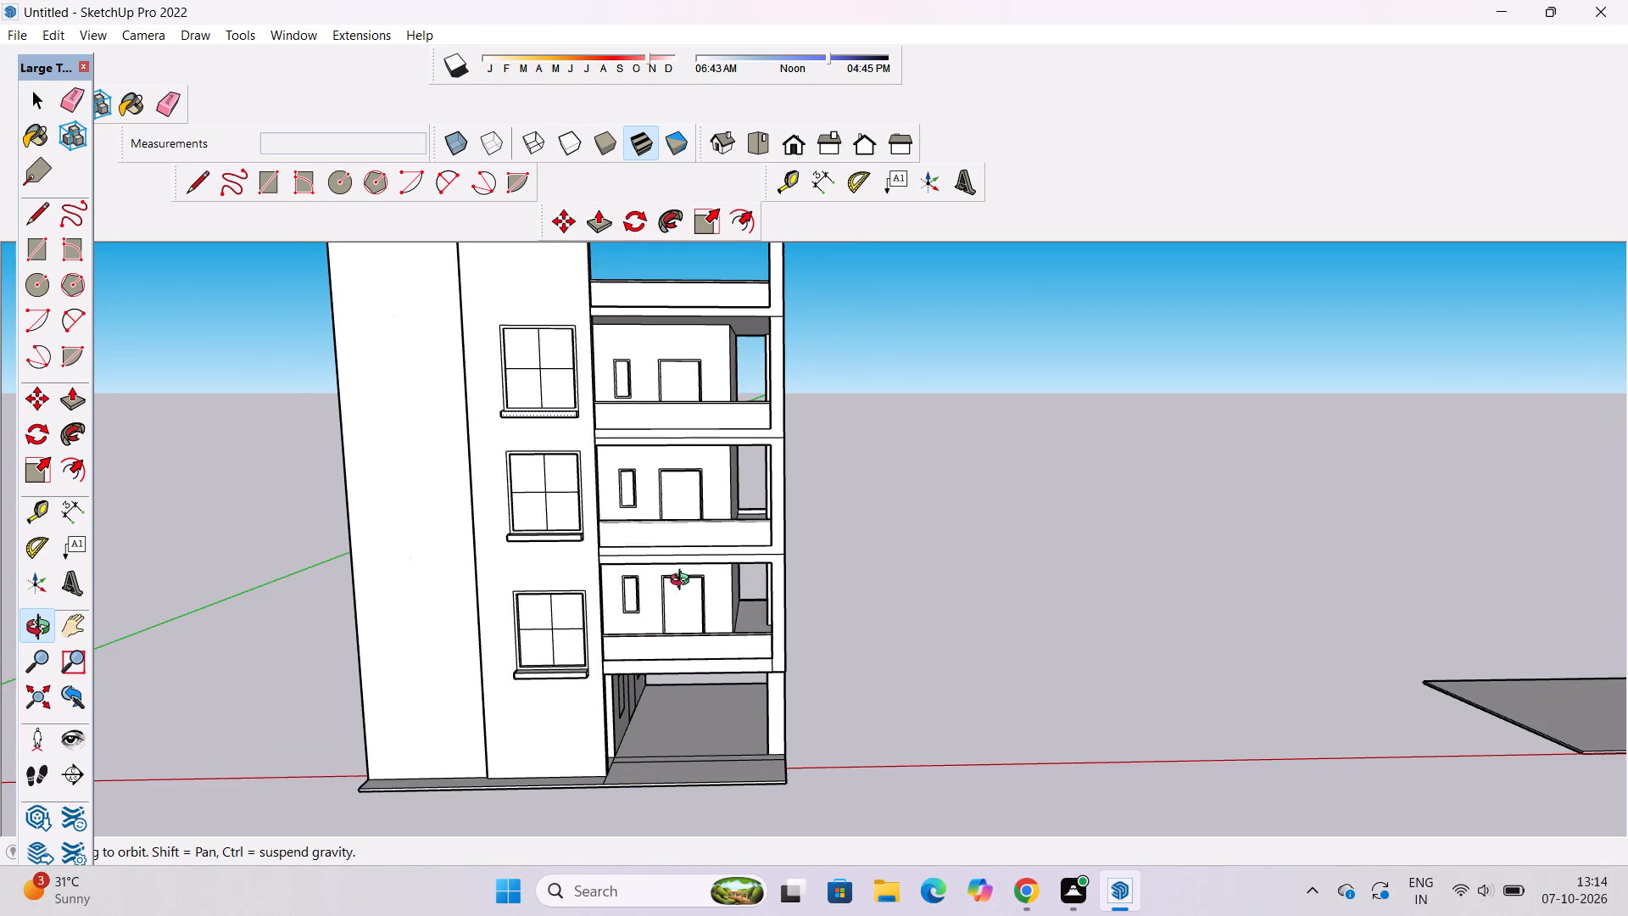
# Place a guide 2' in from the front edge on the underside of the slab above the uppermost enclosed balcony.
pyautogui.keyDown('shift'); pyautogui.moveTo(689, 567); pyautogui.dragTo(729, 683); pyautogui.keyUp('shift')
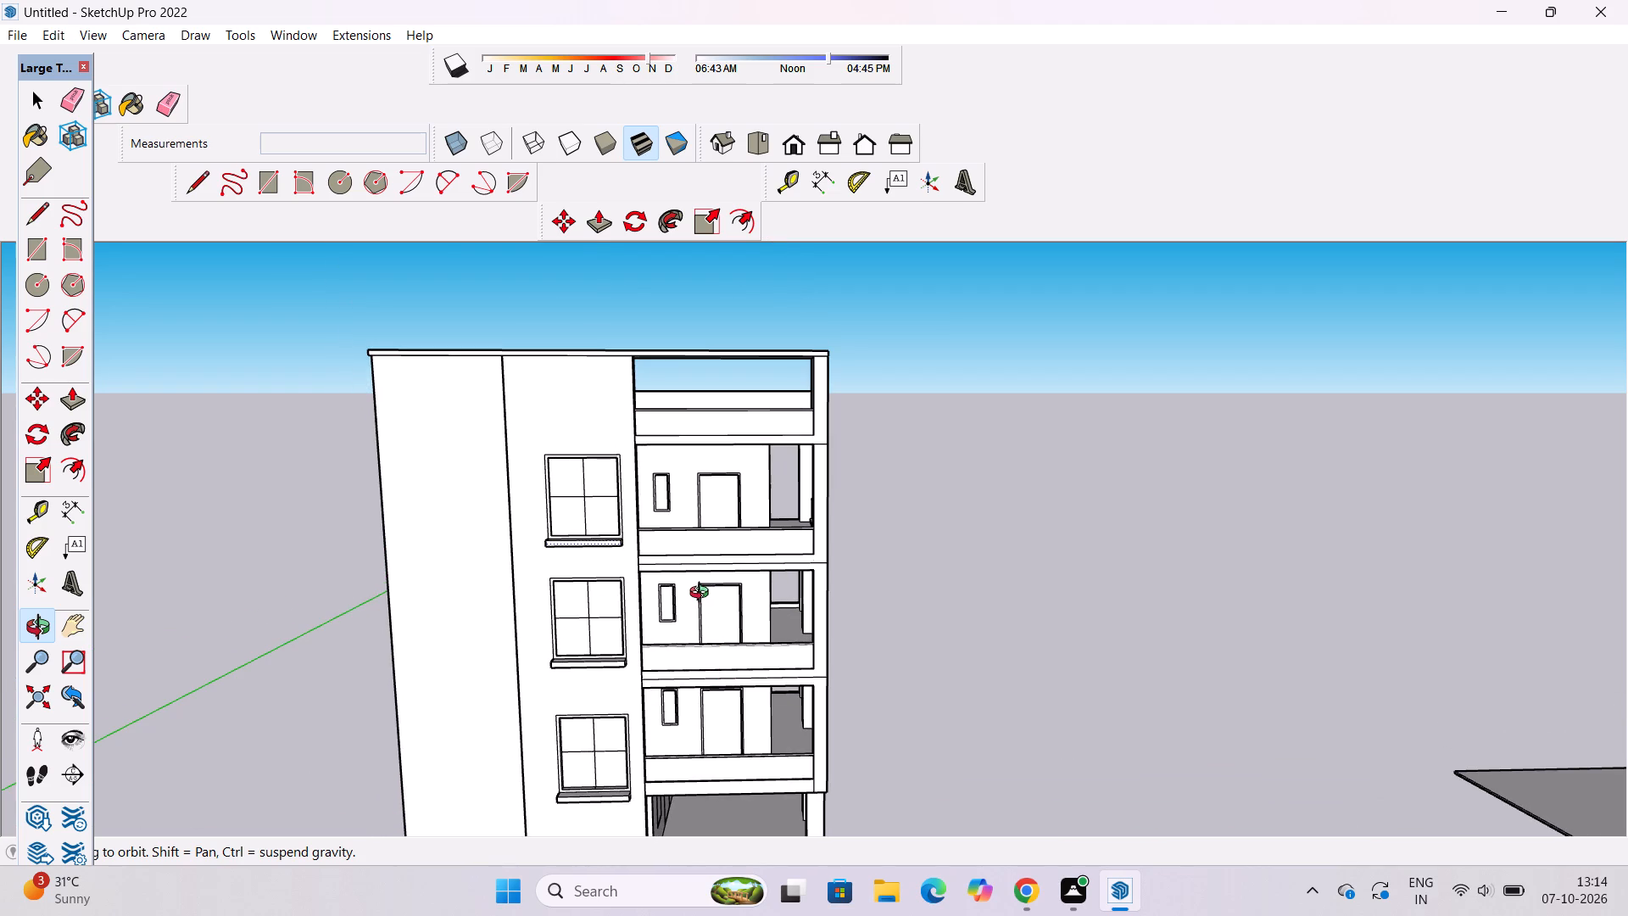
pyautogui.scroll(3, 755, 397)
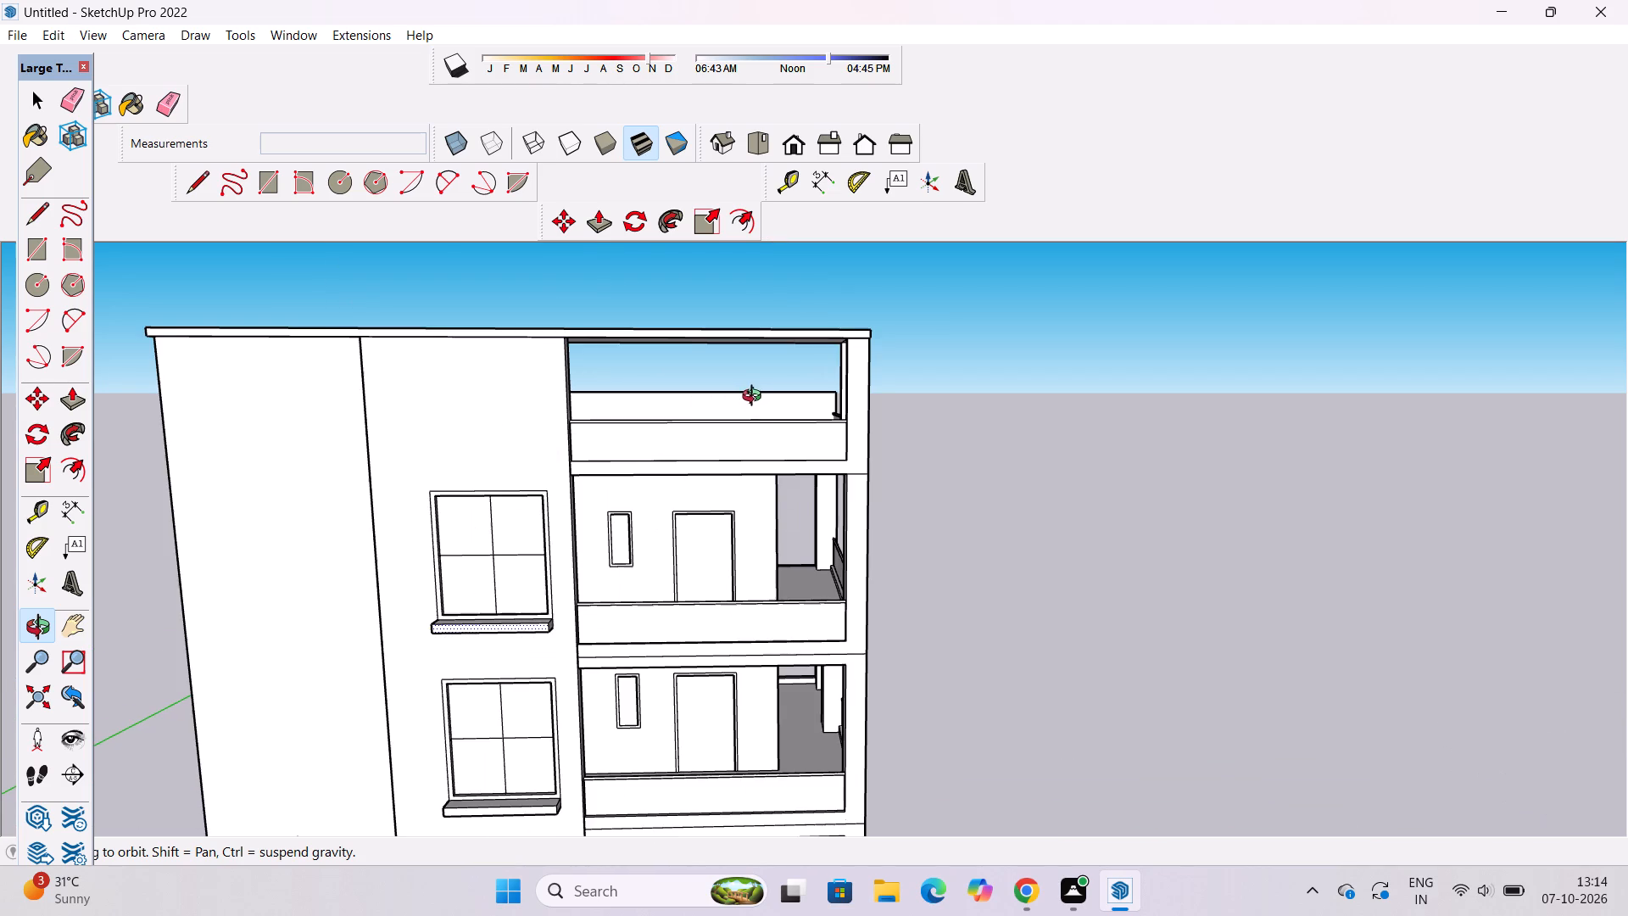
pyautogui.scroll(2, 781, 454)
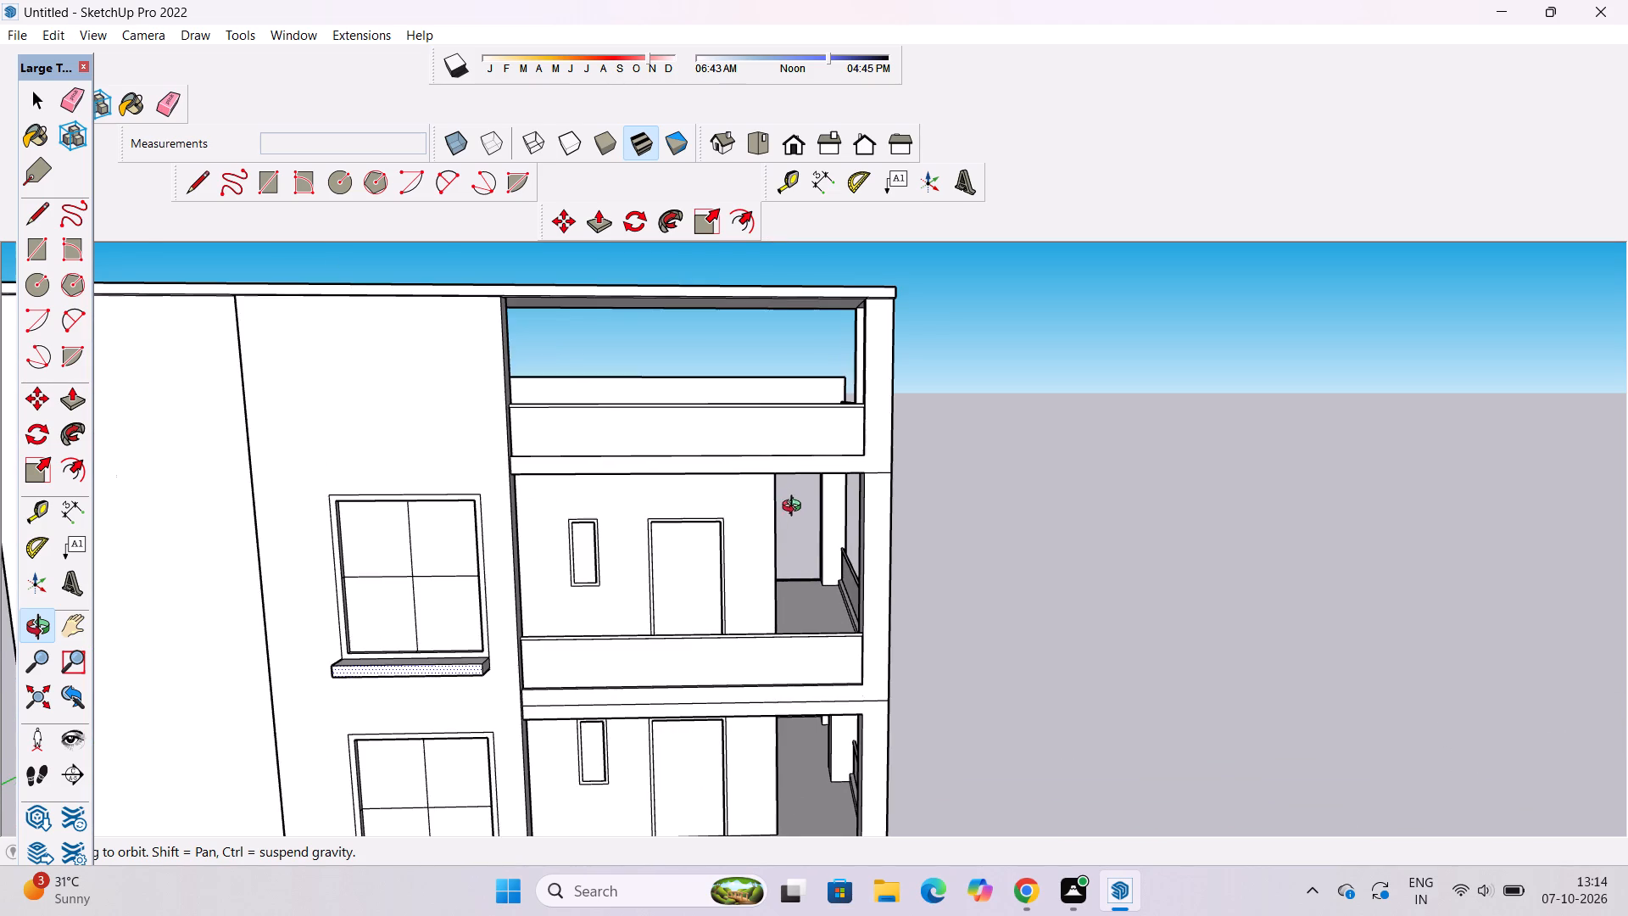
pyautogui.moveTo(796, 496); pyautogui.dragTo(796, 474)
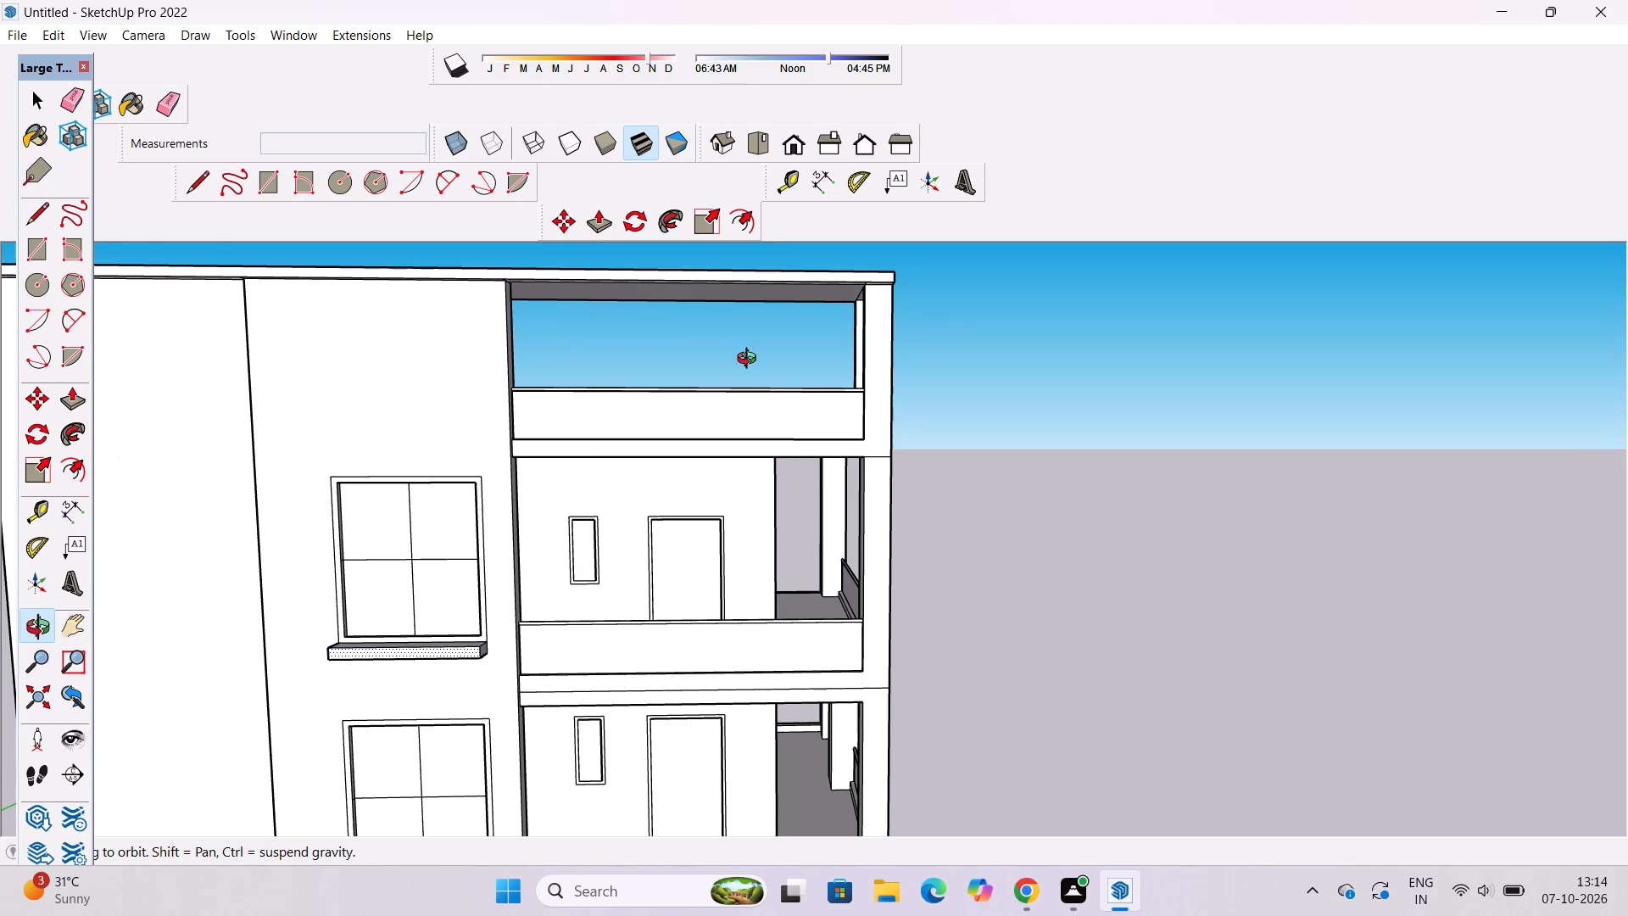
pyautogui.keyDown('shift'); pyautogui.moveTo(719, 376); pyautogui.dragTo(728, 585); pyautogui.keyUp('shift')
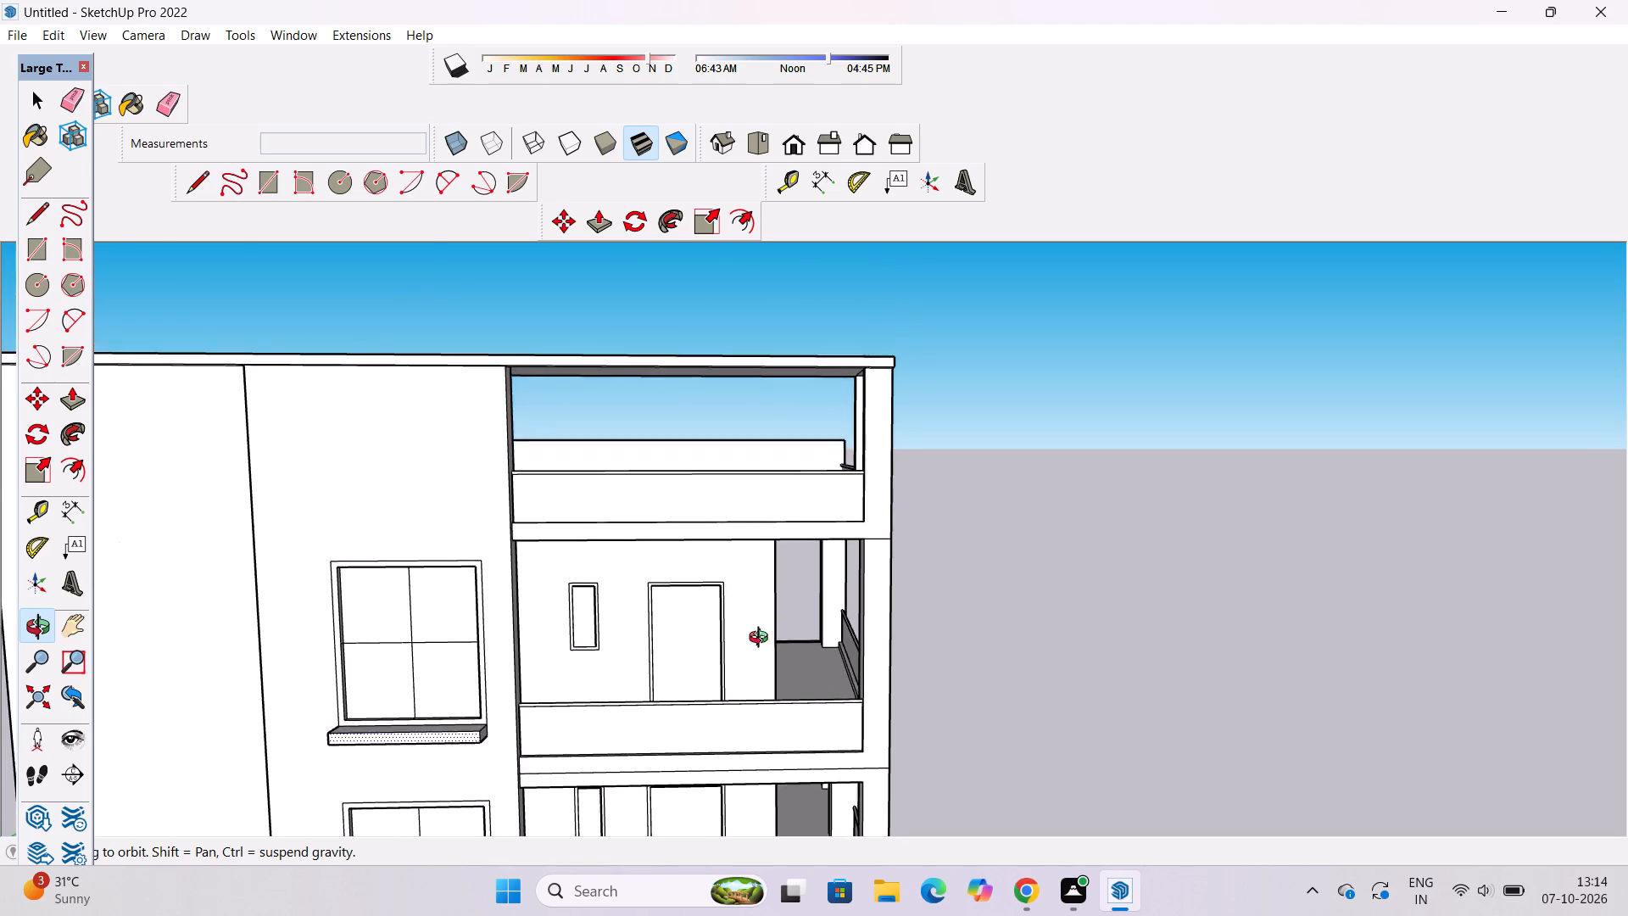
pyautogui.moveTo(762, 640); pyautogui.dragTo(749, 380)
pyautogui.scroll(8, 726, 382)
pyautogui.keyDown('shift'); pyautogui.moveTo(700, 424); pyautogui.dragTo(706, 492); pyautogui.keyUp('shift')
pyautogui.moveTo(689, 501); pyautogui.dragTo(696, 444)
pyautogui.keyDown('shift'); pyautogui.moveTo(665, 458); pyautogui.dragTo(683, 471); pyautogui.keyUp('shift')
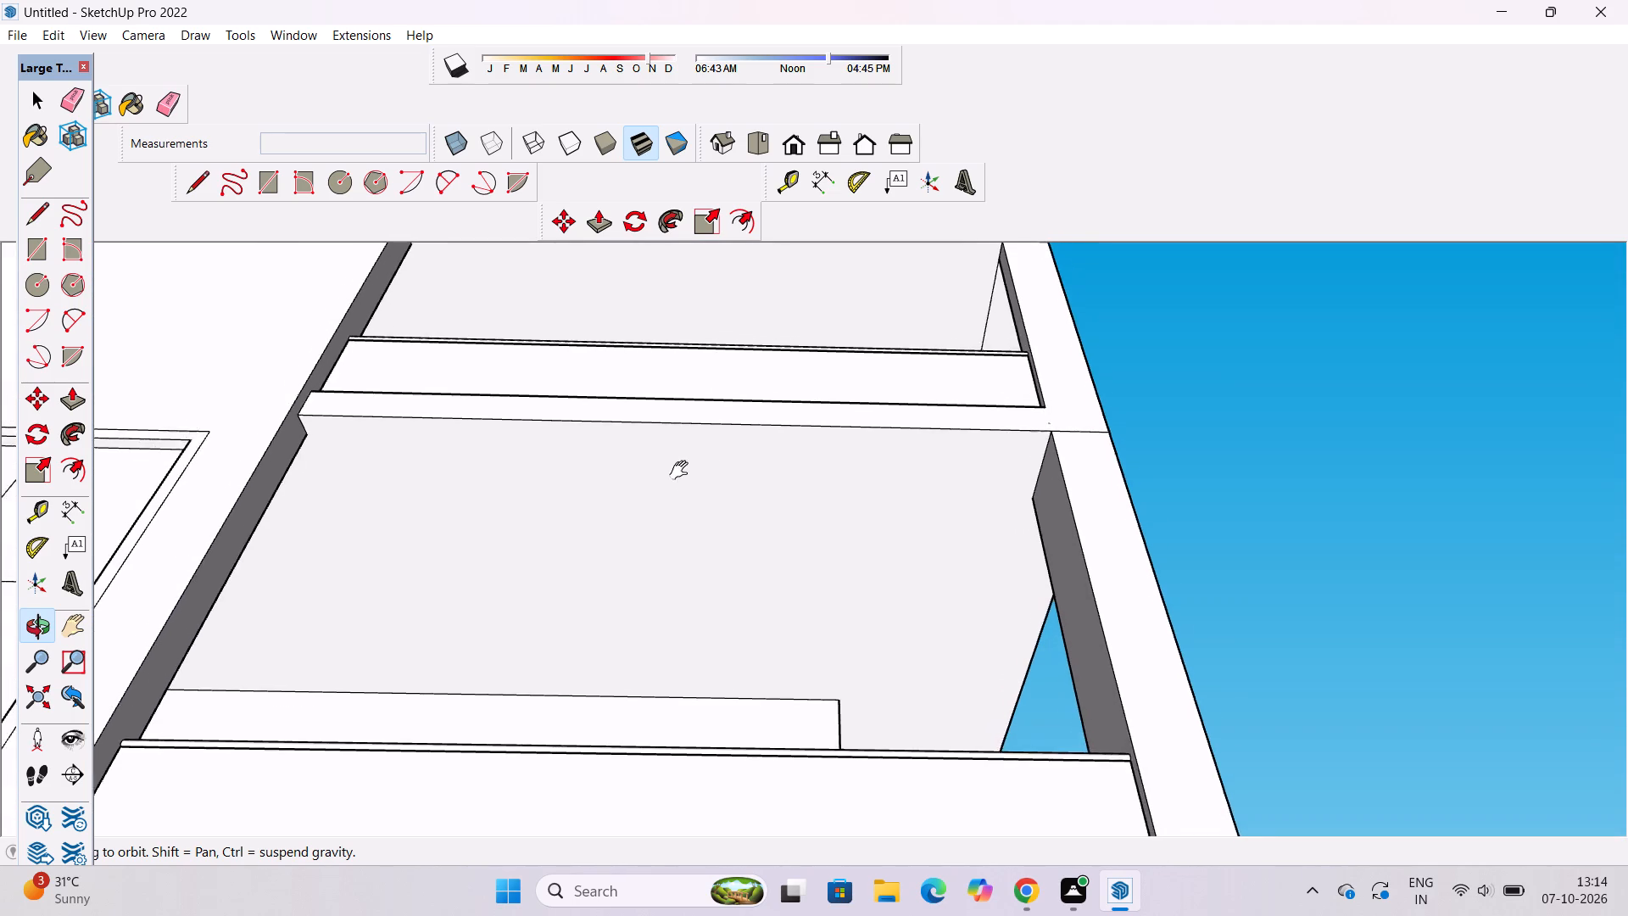
pyautogui.keyDown('shift'); pyautogui.moveTo(683, 471); pyautogui.dragTo(691, 483); pyautogui.keyUp('shift')
pyautogui.press('t')
pyautogui.scroll(2, 694, 479)
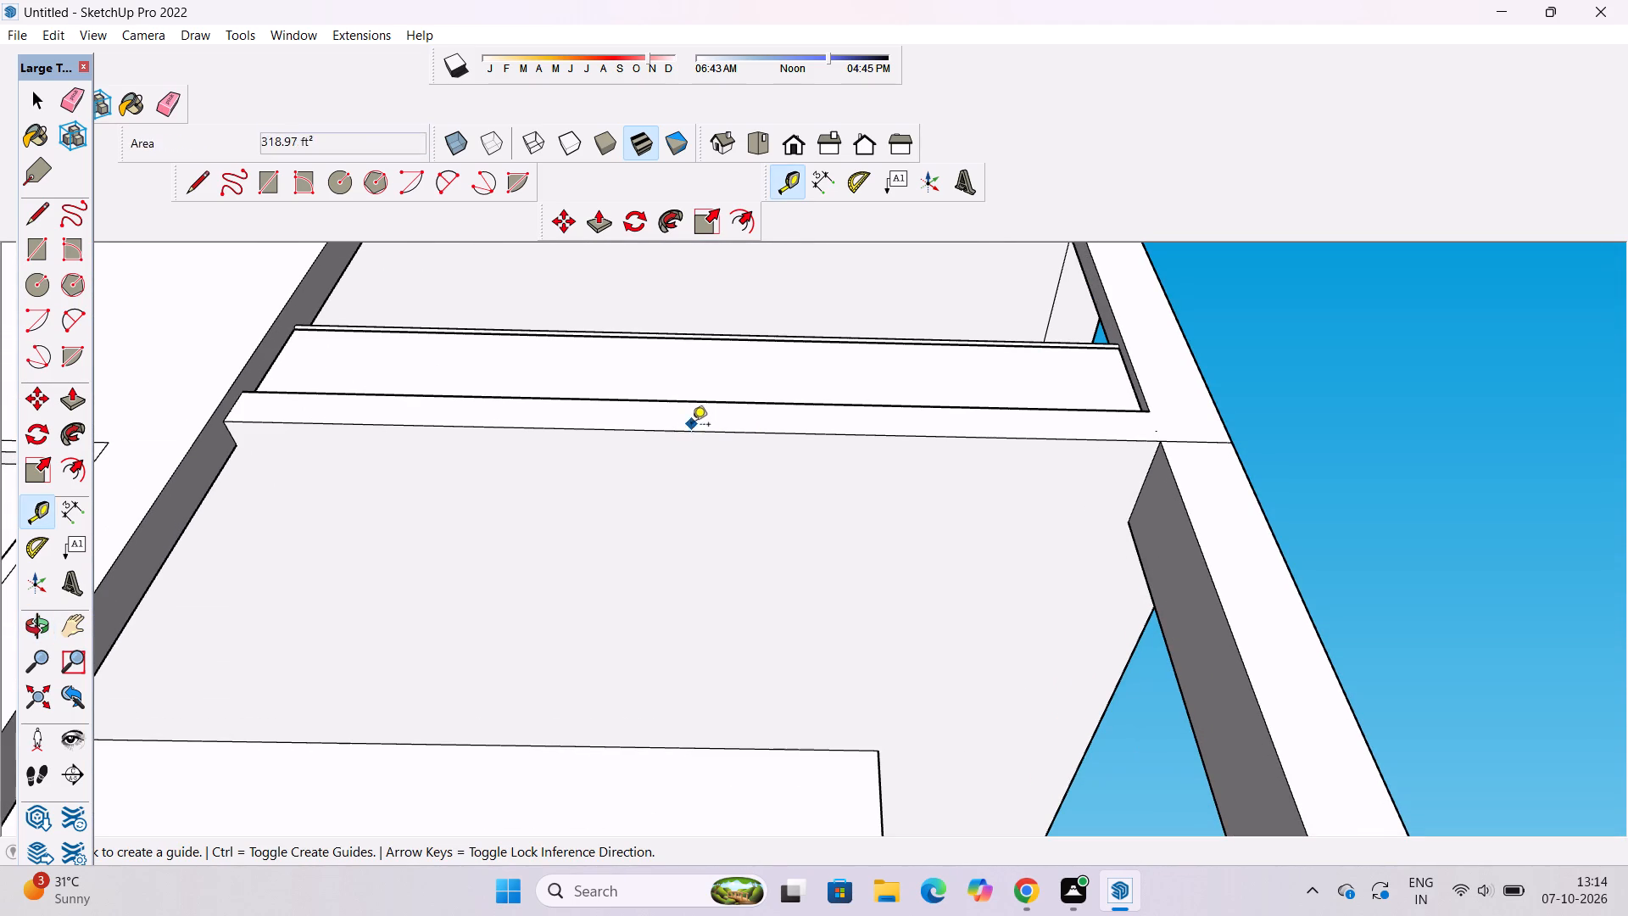
pyautogui.click(698, 433)
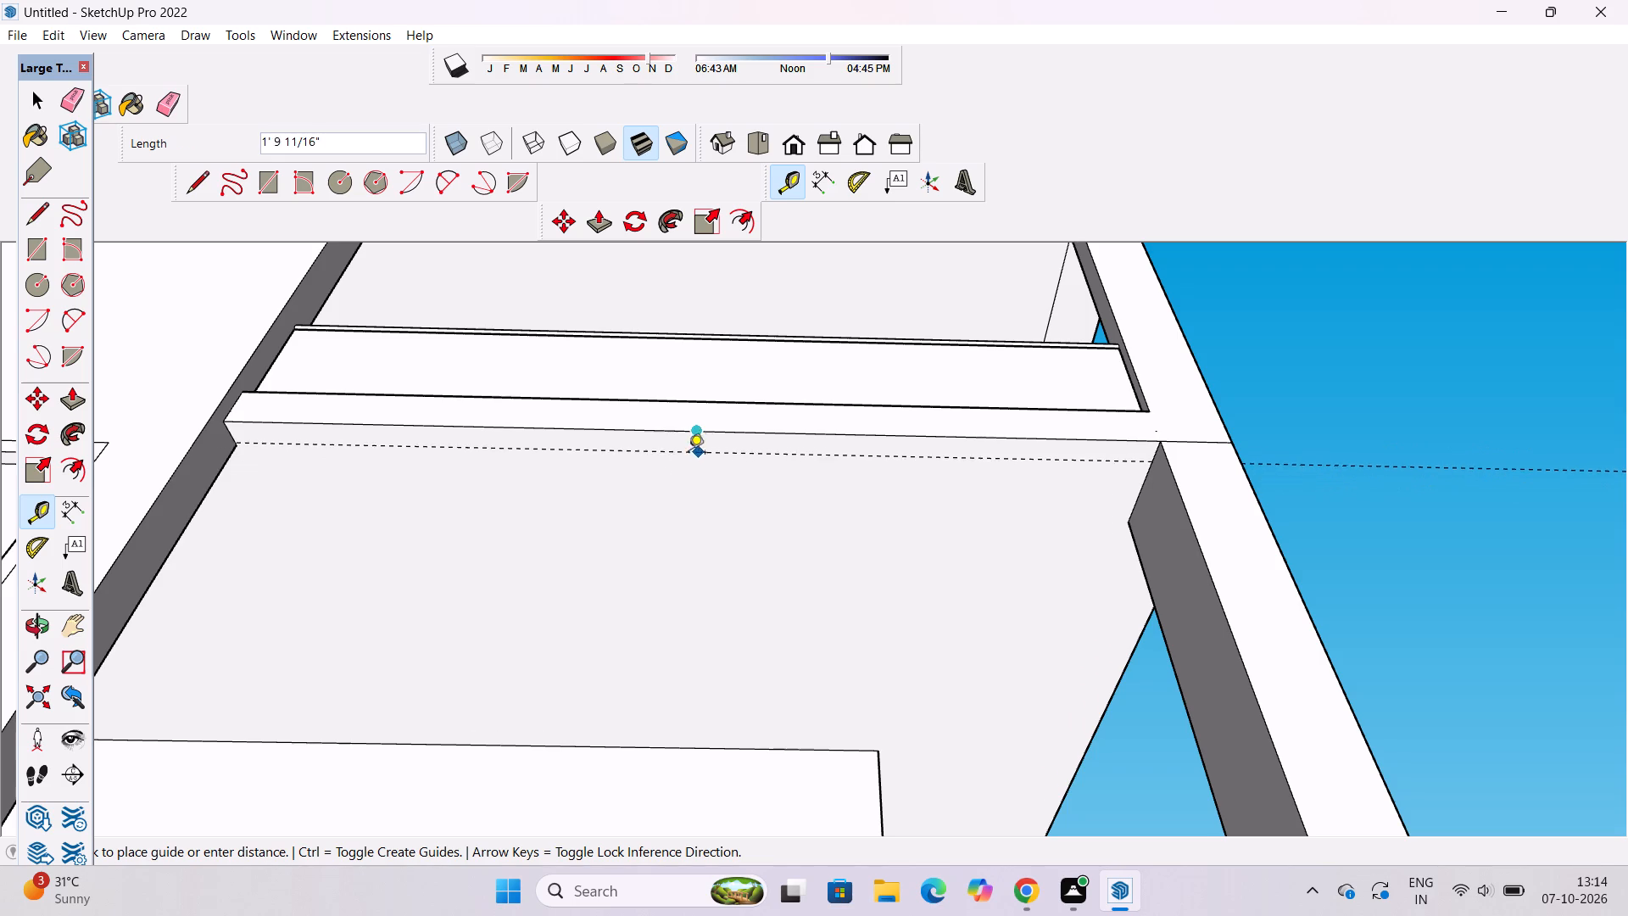
pyautogui.click(233, 448)
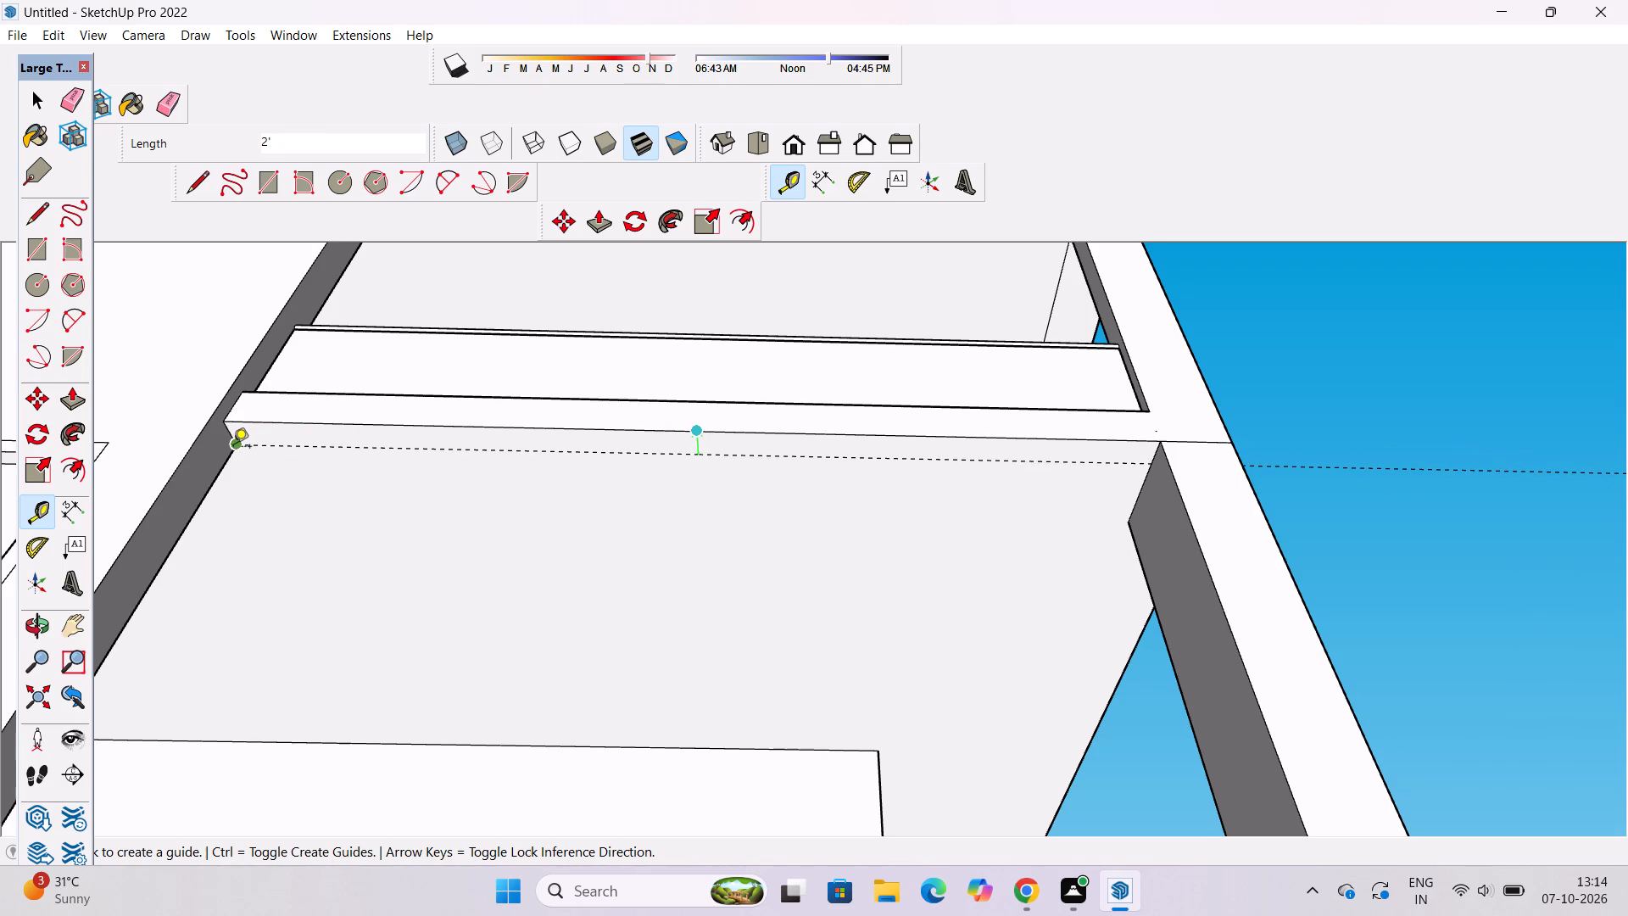
pyautogui.press('space')
# Draw a line about 60' 3" long along the guide, from the corner column to the wall, splitting off a front strip.
pyautogui.press('l')
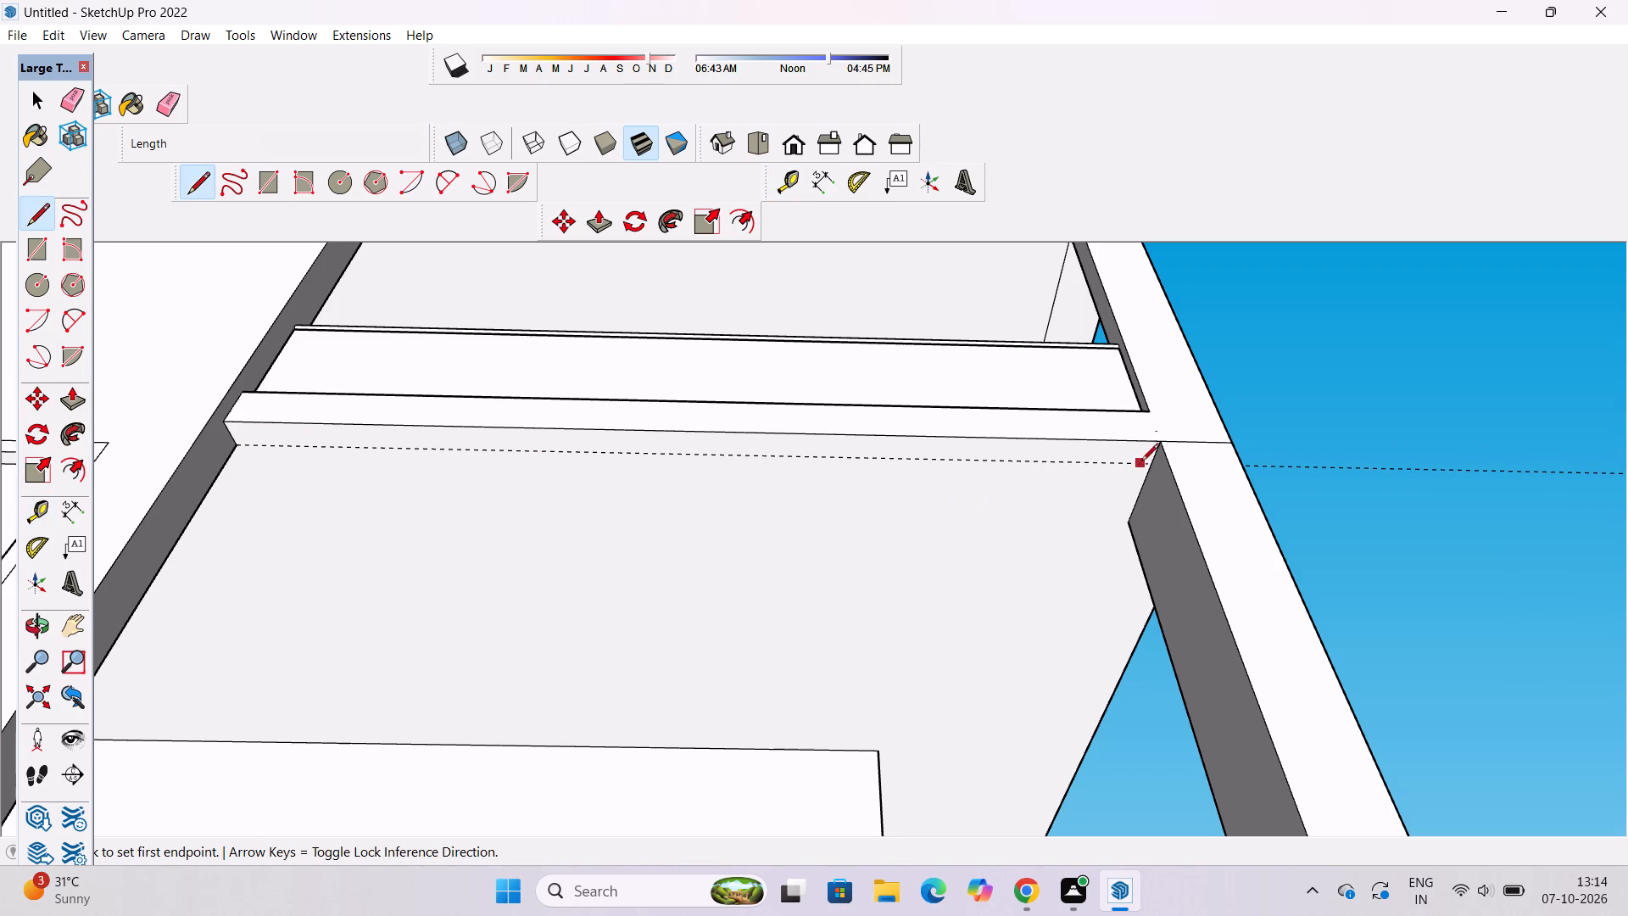
pyautogui.click(1150, 470)
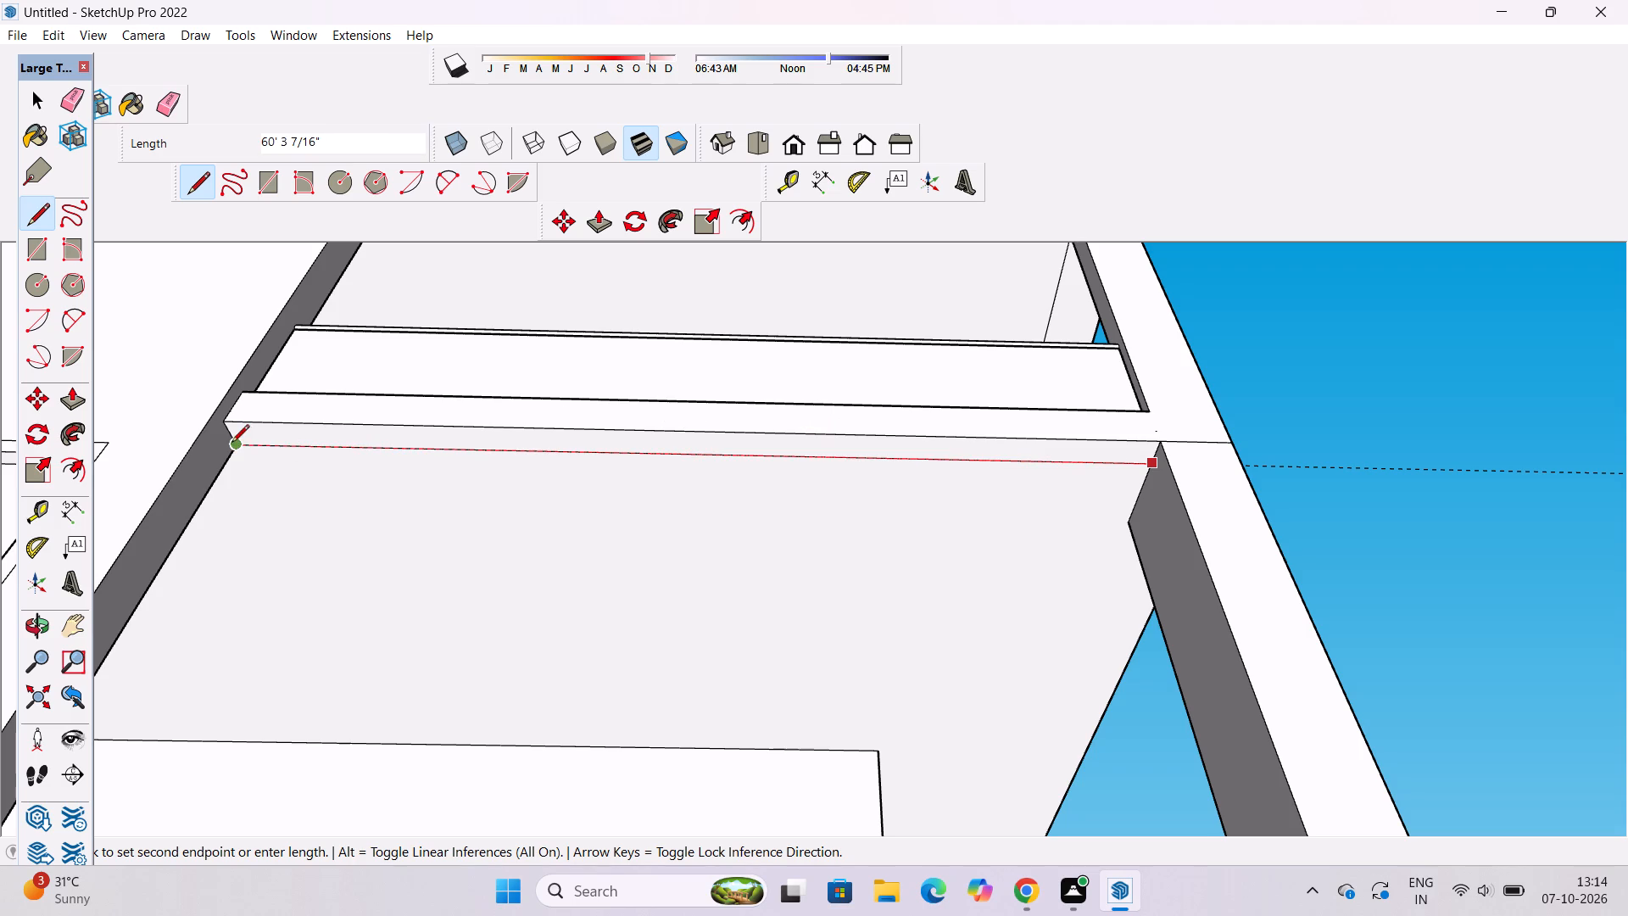
pyautogui.click(231, 444)
pyautogui.press('space')
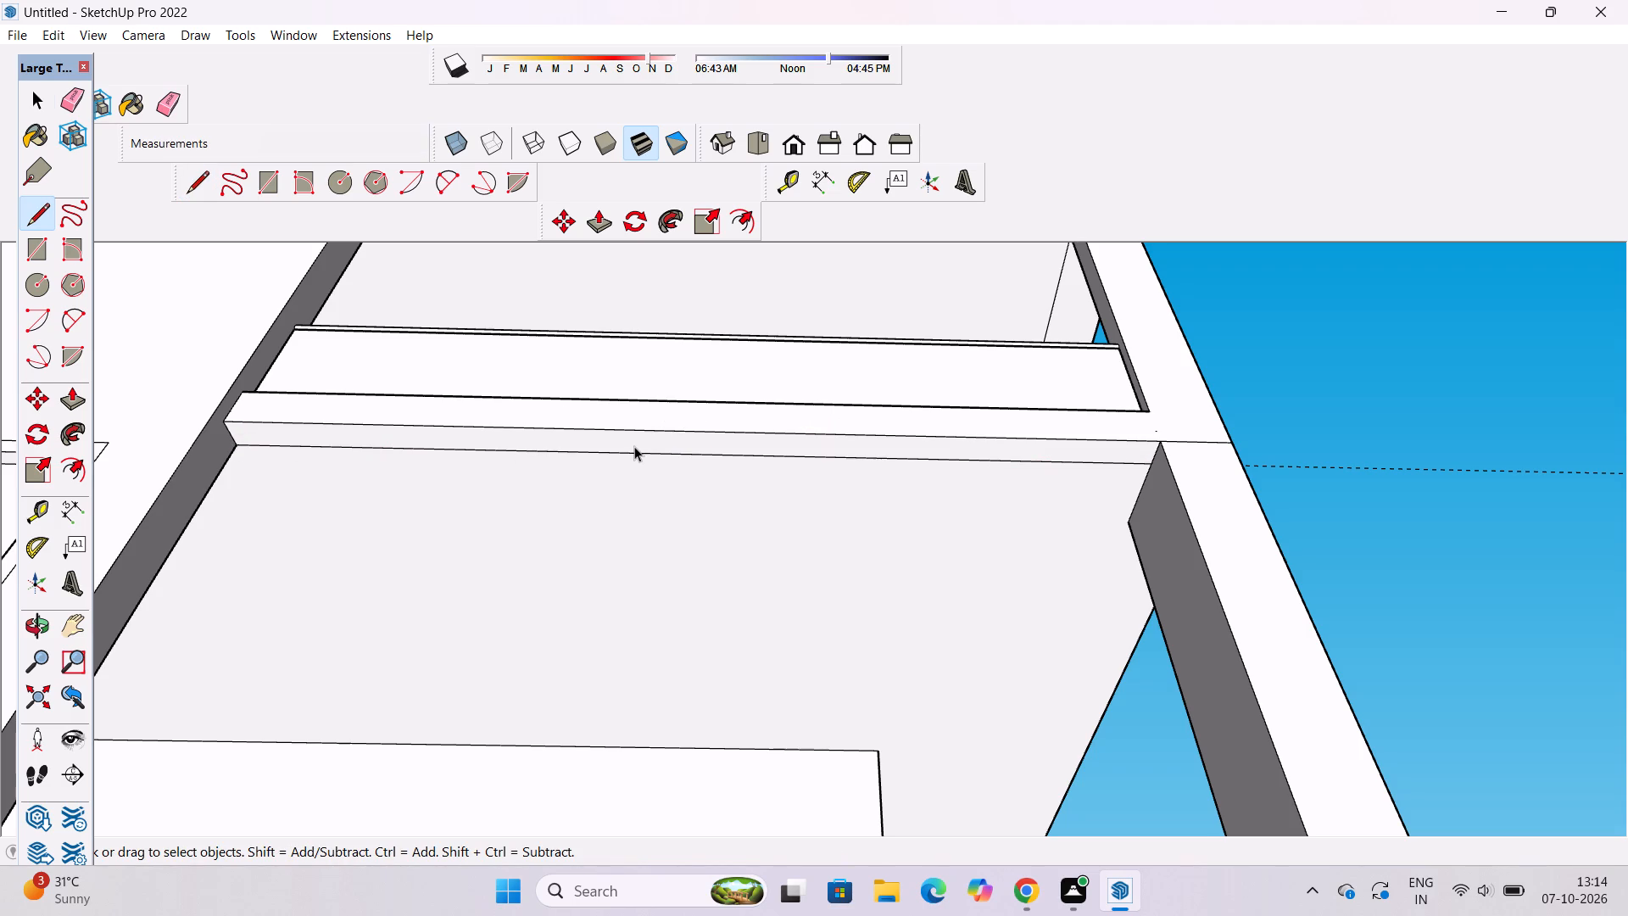
# Pull the slab's front underside strip down about 6' 4 1/2" as a beam across the uppermost enclosed balcony opening.
pyautogui.click(634, 446)
pyautogui.press('p')
pyautogui.click(640, 455)
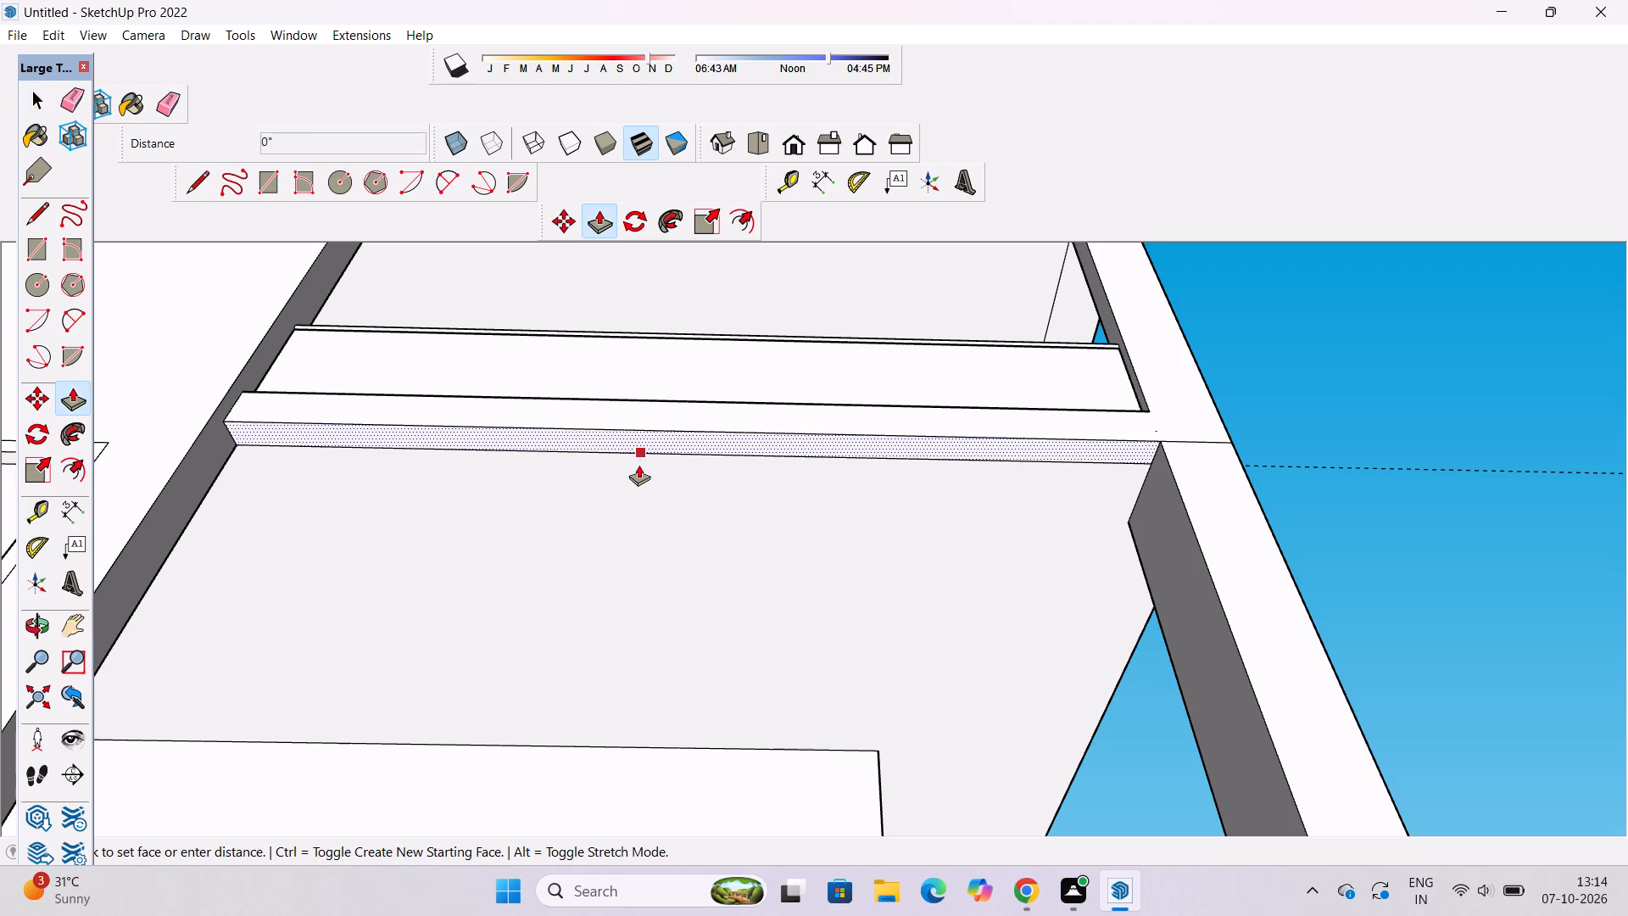
pyautogui.scroll(-2, 636, 471)
pyautogui.press('o')
pyautogui.scroll(-4, 684, 421)
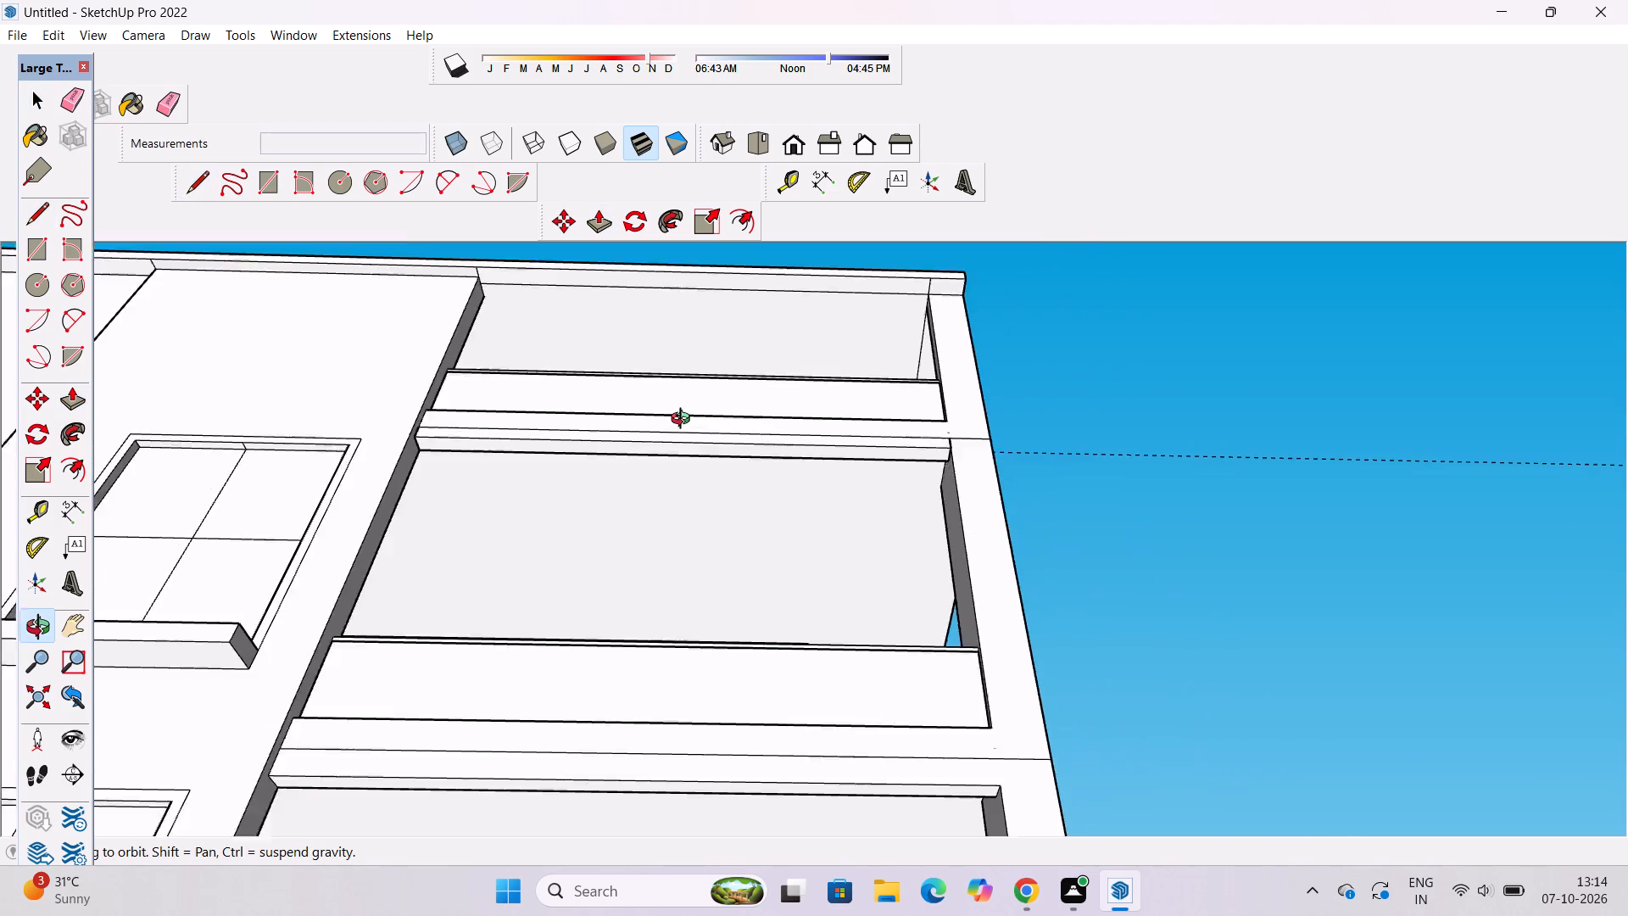
pyautogui.scroll(-1, 684, 421)
pyautogui.moveTo(692, 437); pyautogui.dragTo(728, 651)
pyautogui.keyDown('shift'); pyautogui.moveTo(725, 652); pyautogui.dragTo(675, 449); pyautogui.keyUp('shift')
pyautogui.moveTo(649, 444); pyautogui.dragTo(582, 584)
pyautogui.scroll(-4, 577, 523)
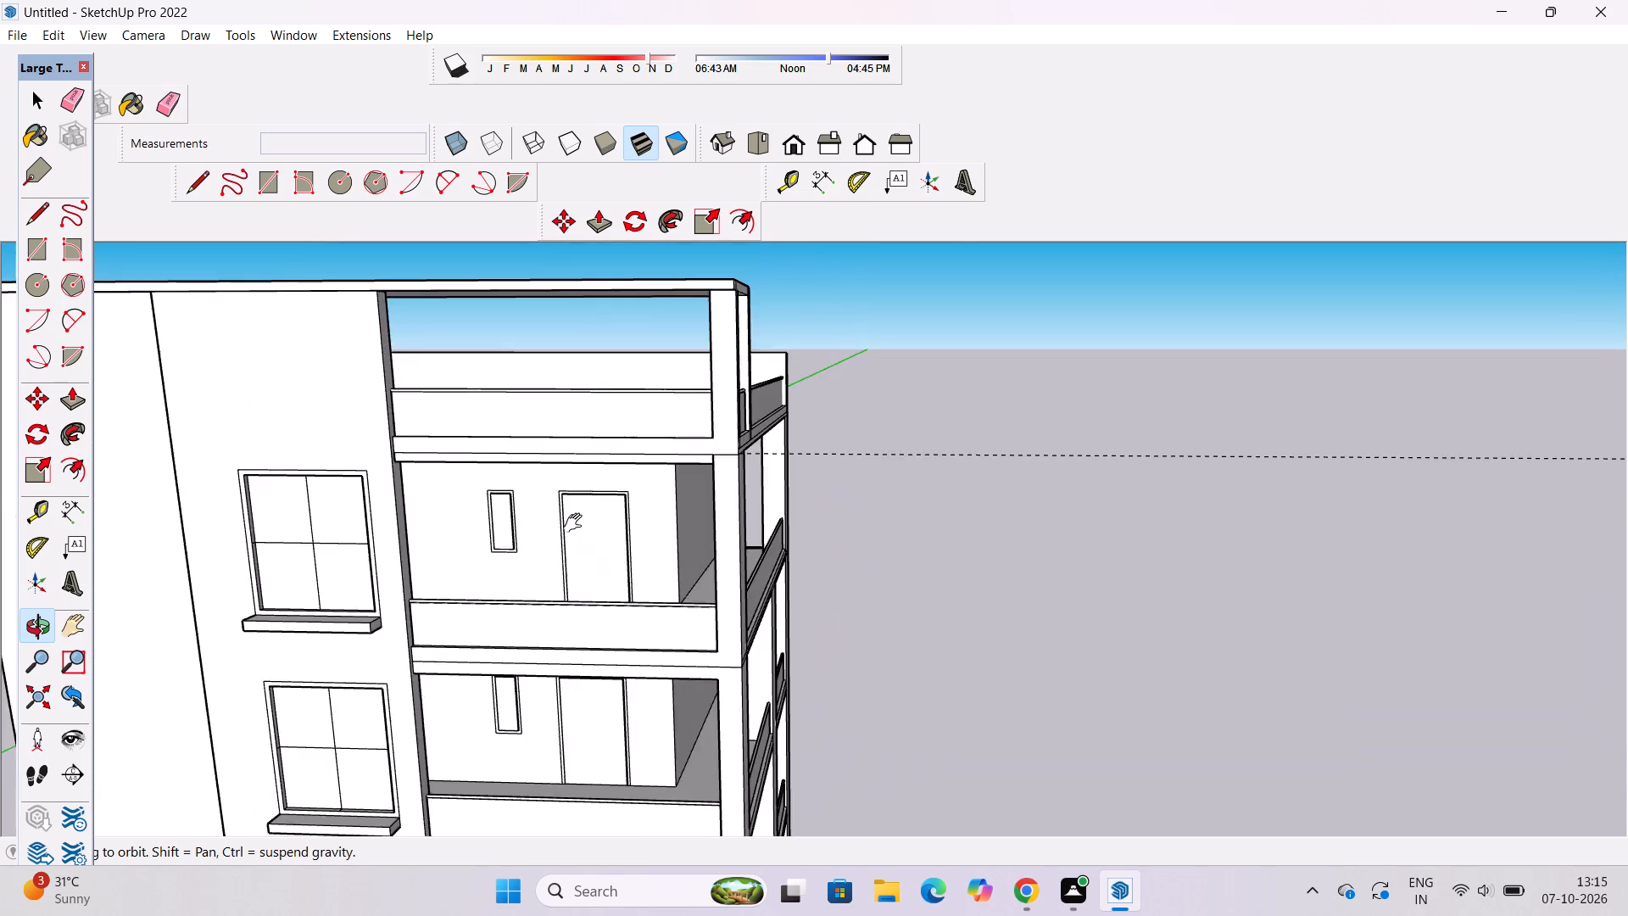
pyautogui.keyDown('shift'); pyautogui.moveTo(577, 523); pyautogui.dragTo(739, 615); pyautogui.keyUp('shift')
pyautogui.keyDown('shift'); pyautogui.scroll(4, 743, 606); pyautogui.keyUp('shift')
pyautogui.keyDown('shift'); pyautogui.moveTo(740, 591); pyautogui.dragTo(690, 558); pyautogui.keyUp('shift')
pyautogui.press('p')
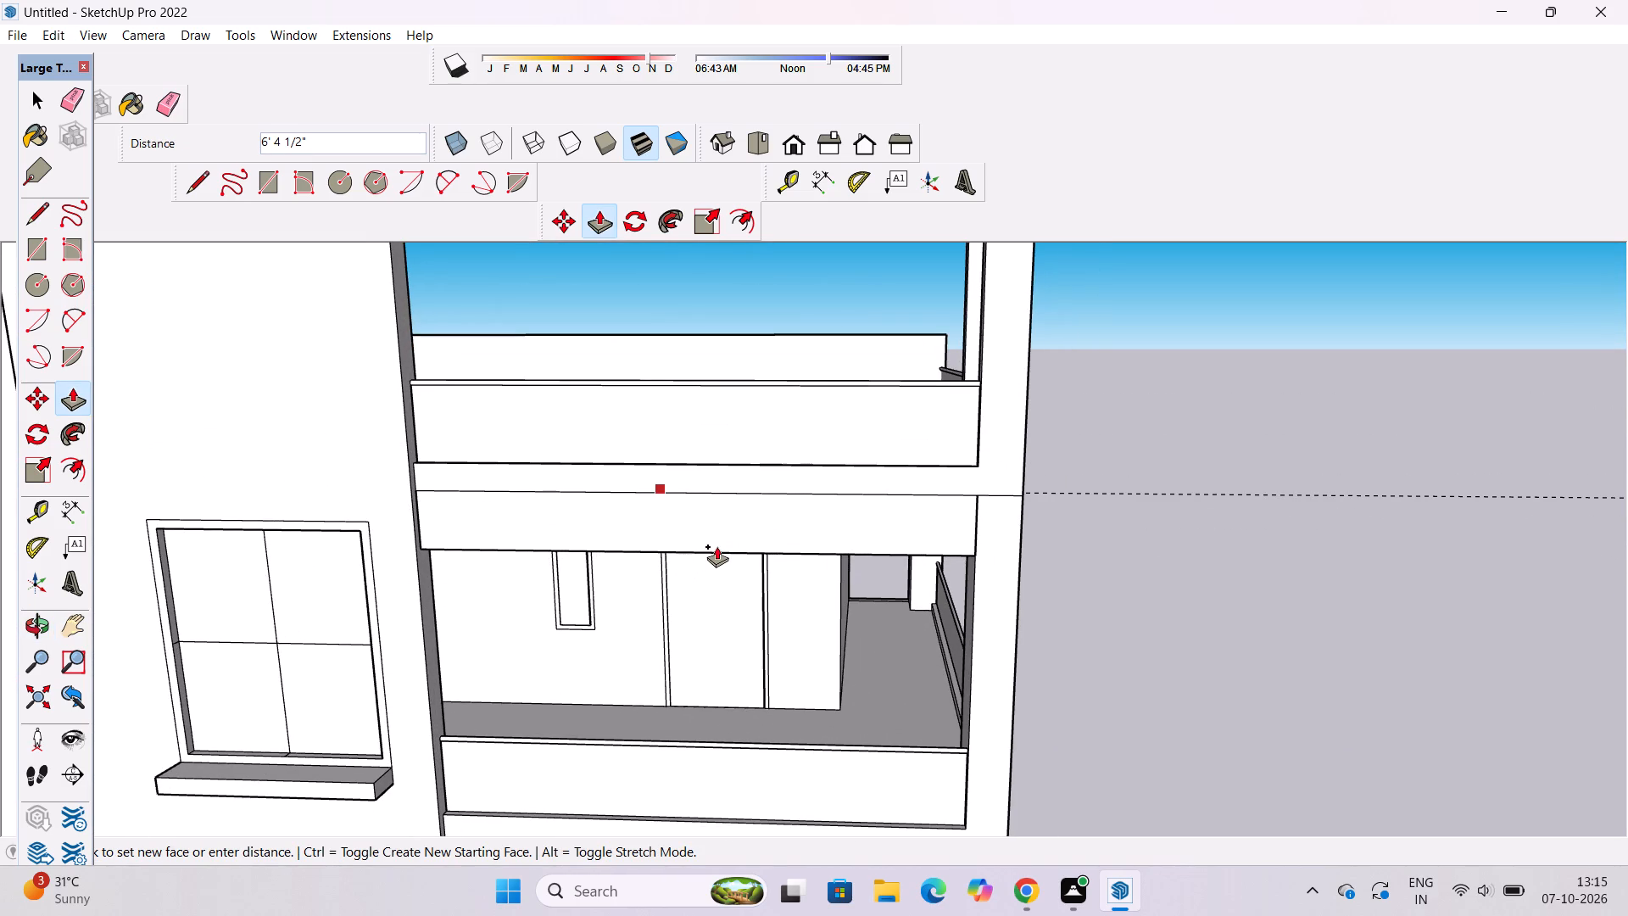
pyautogui.click(716, 546)
pyautogui.press('space')
# Erase the guide extending past the corner column.
pyautogui.press('e')
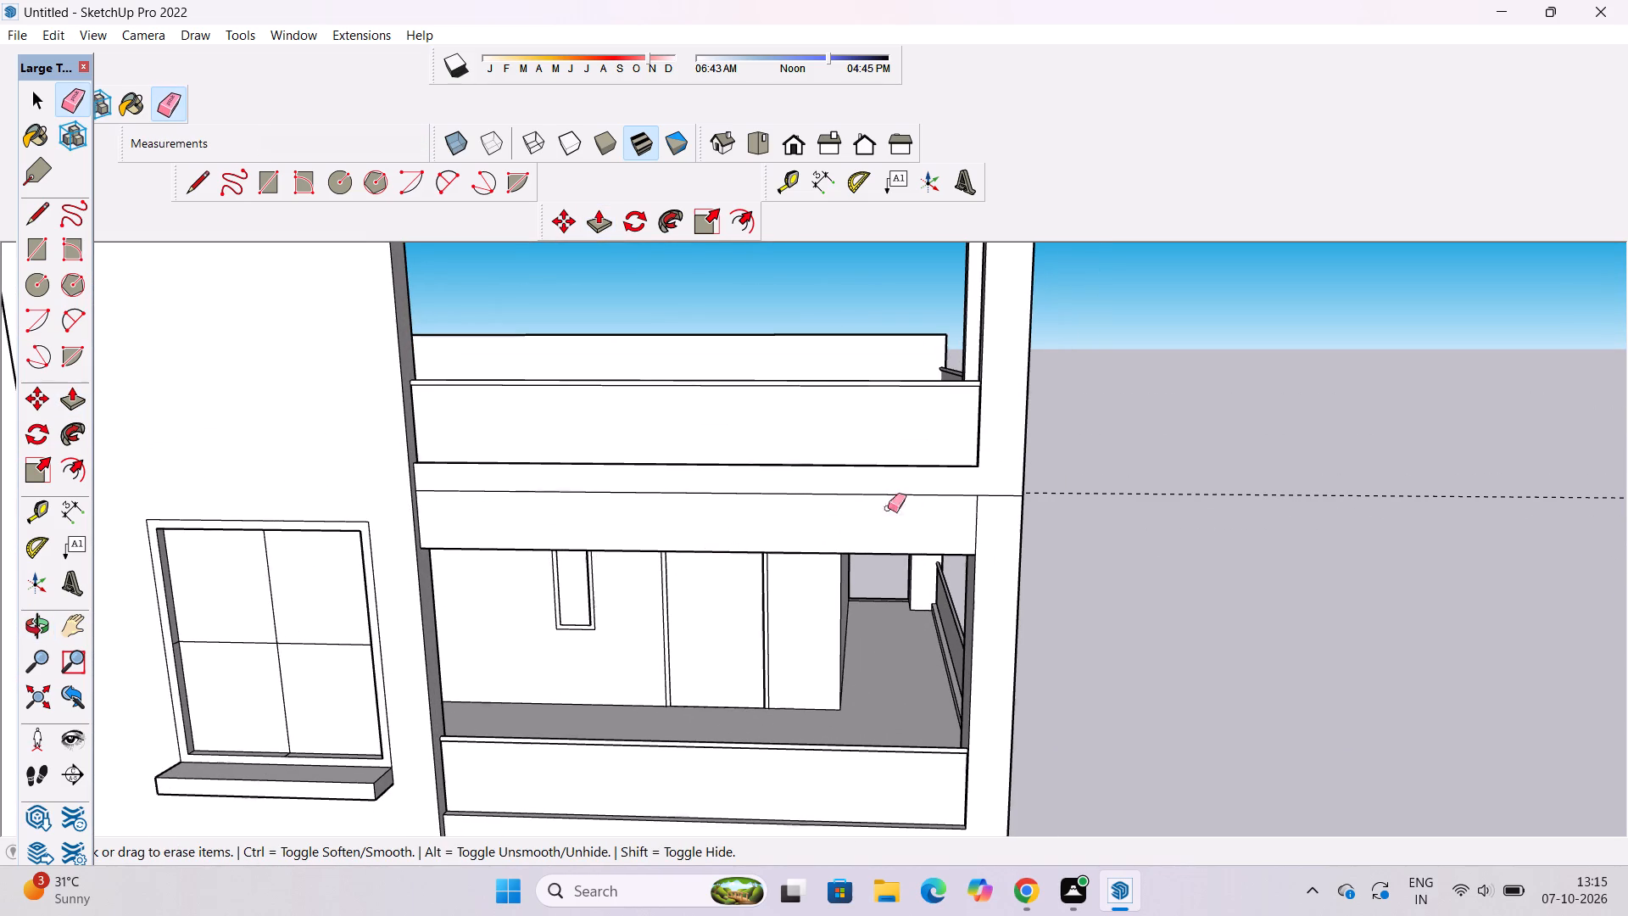
pyautogui.moveTo(1144, 468); pyautogui.dragTo(1146, 528)
pyautogui.press('space')
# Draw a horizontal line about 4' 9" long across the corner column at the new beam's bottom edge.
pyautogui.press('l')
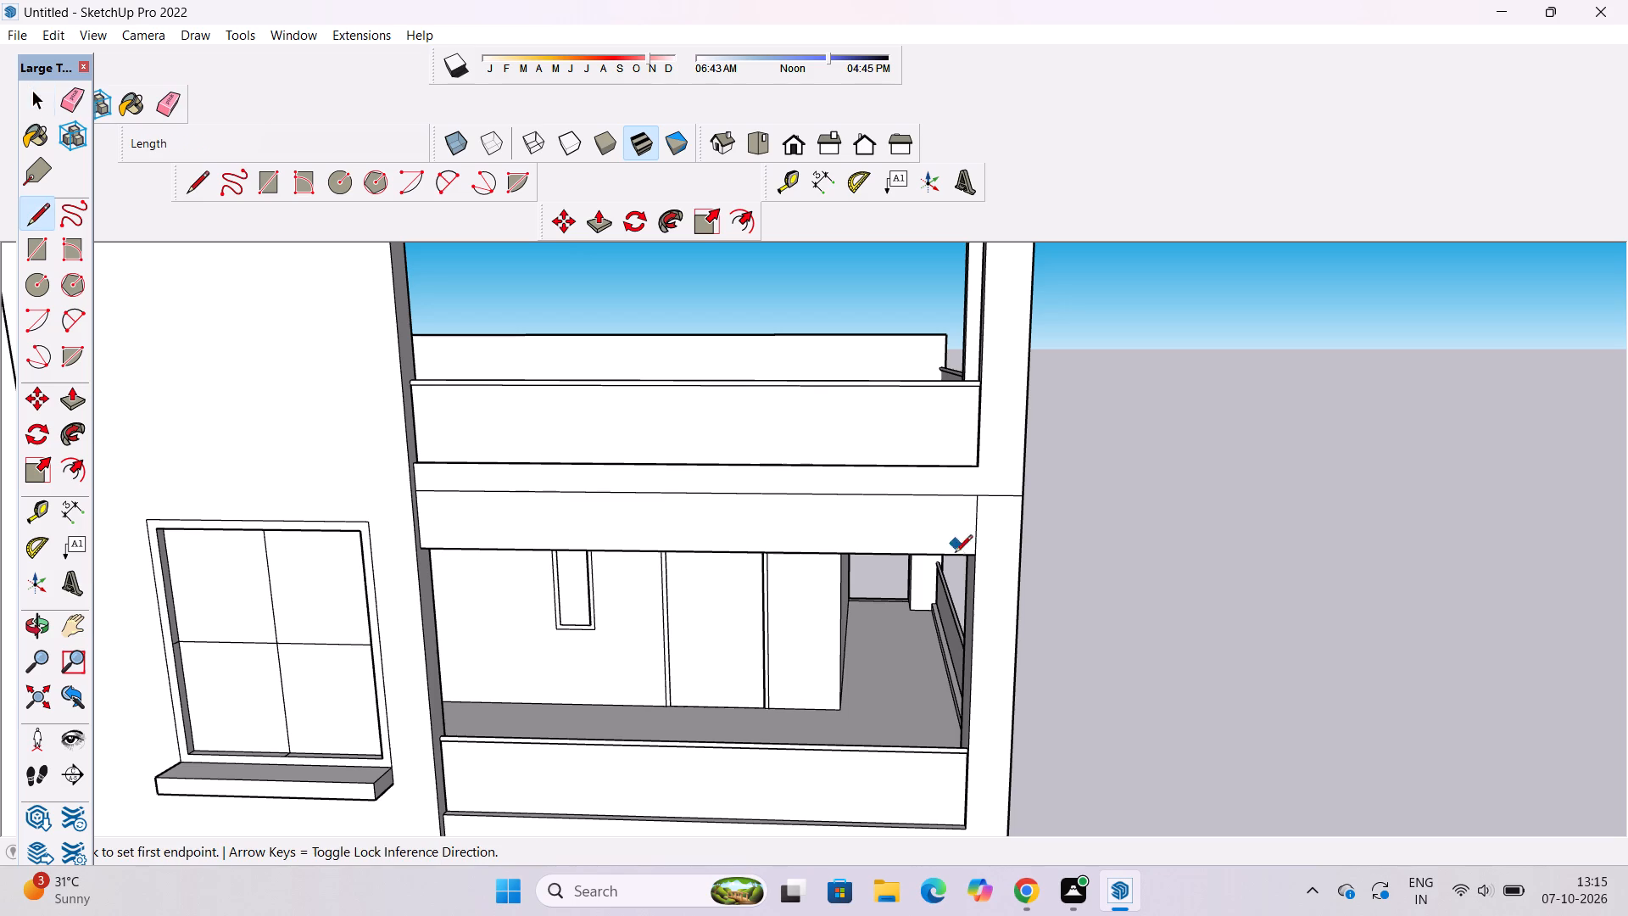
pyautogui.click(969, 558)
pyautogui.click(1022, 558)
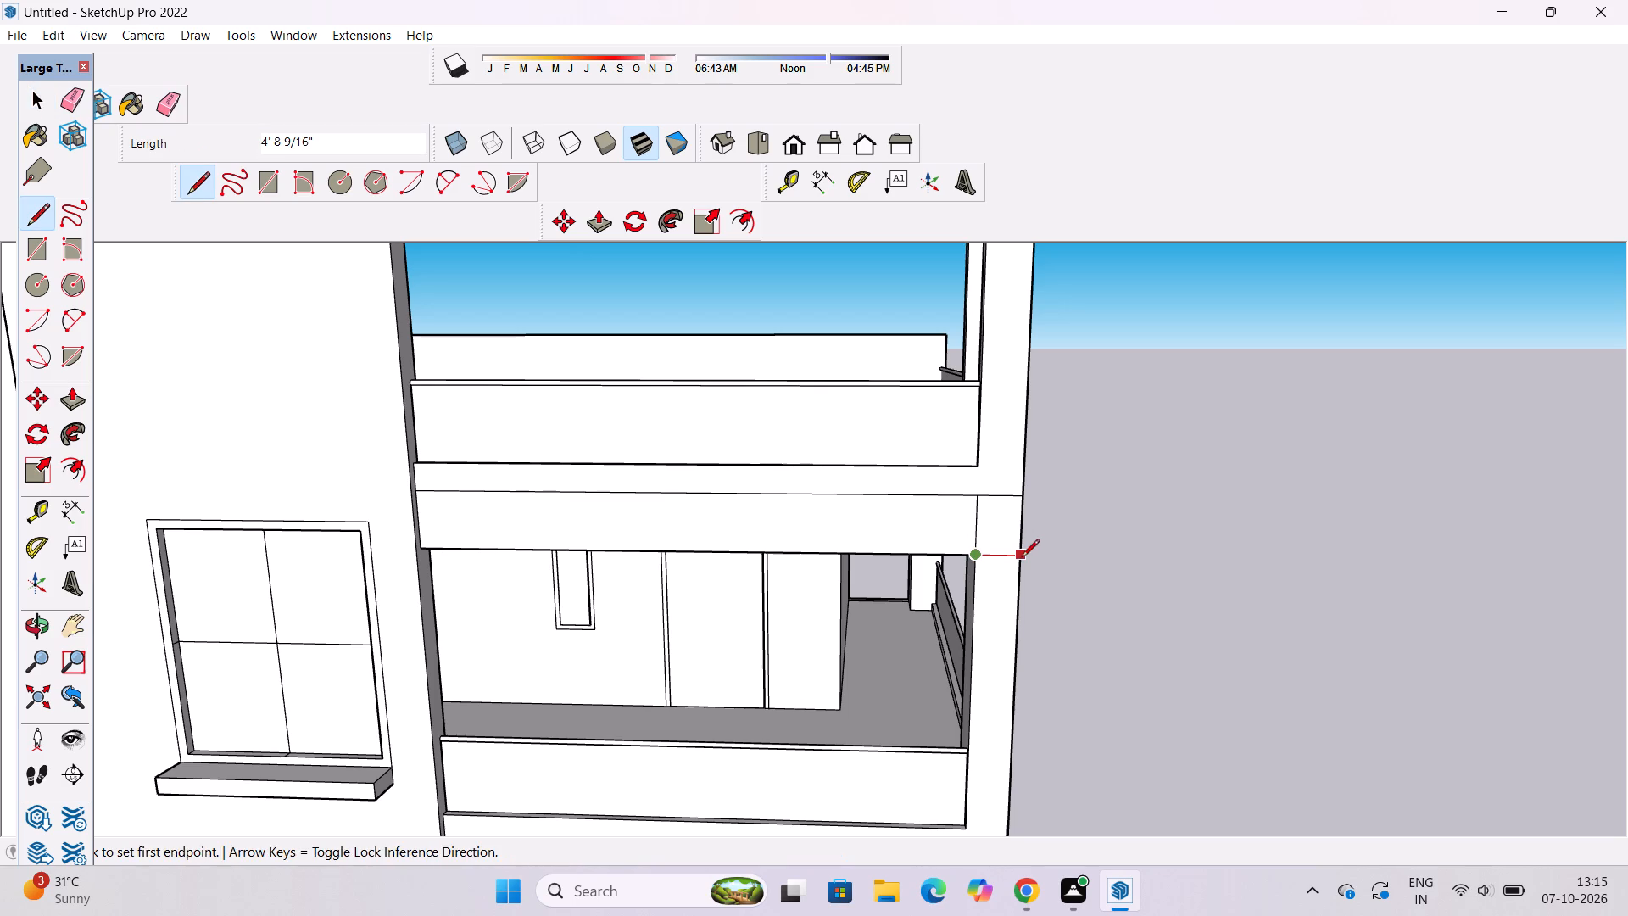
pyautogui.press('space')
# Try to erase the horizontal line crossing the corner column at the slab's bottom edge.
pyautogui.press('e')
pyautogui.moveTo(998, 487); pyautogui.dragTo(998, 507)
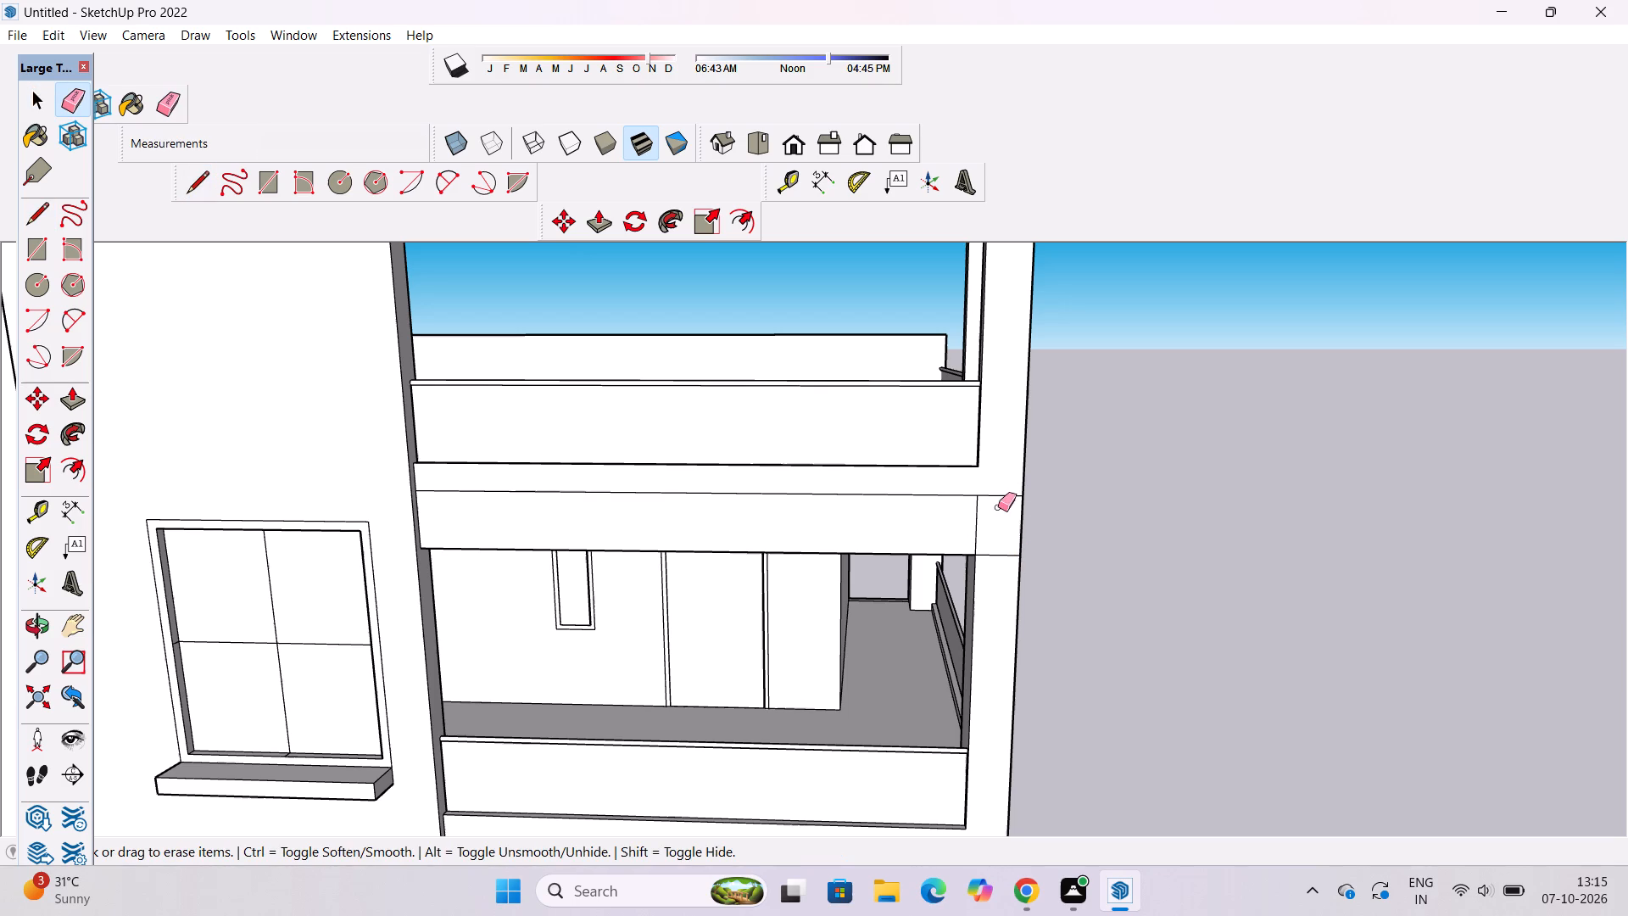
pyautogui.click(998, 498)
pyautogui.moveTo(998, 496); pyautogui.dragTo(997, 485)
# Draw a 3' vertical line from the slab's bottom edge at the corner column up to the parapet's lower corner.
pyautogui.press('l')
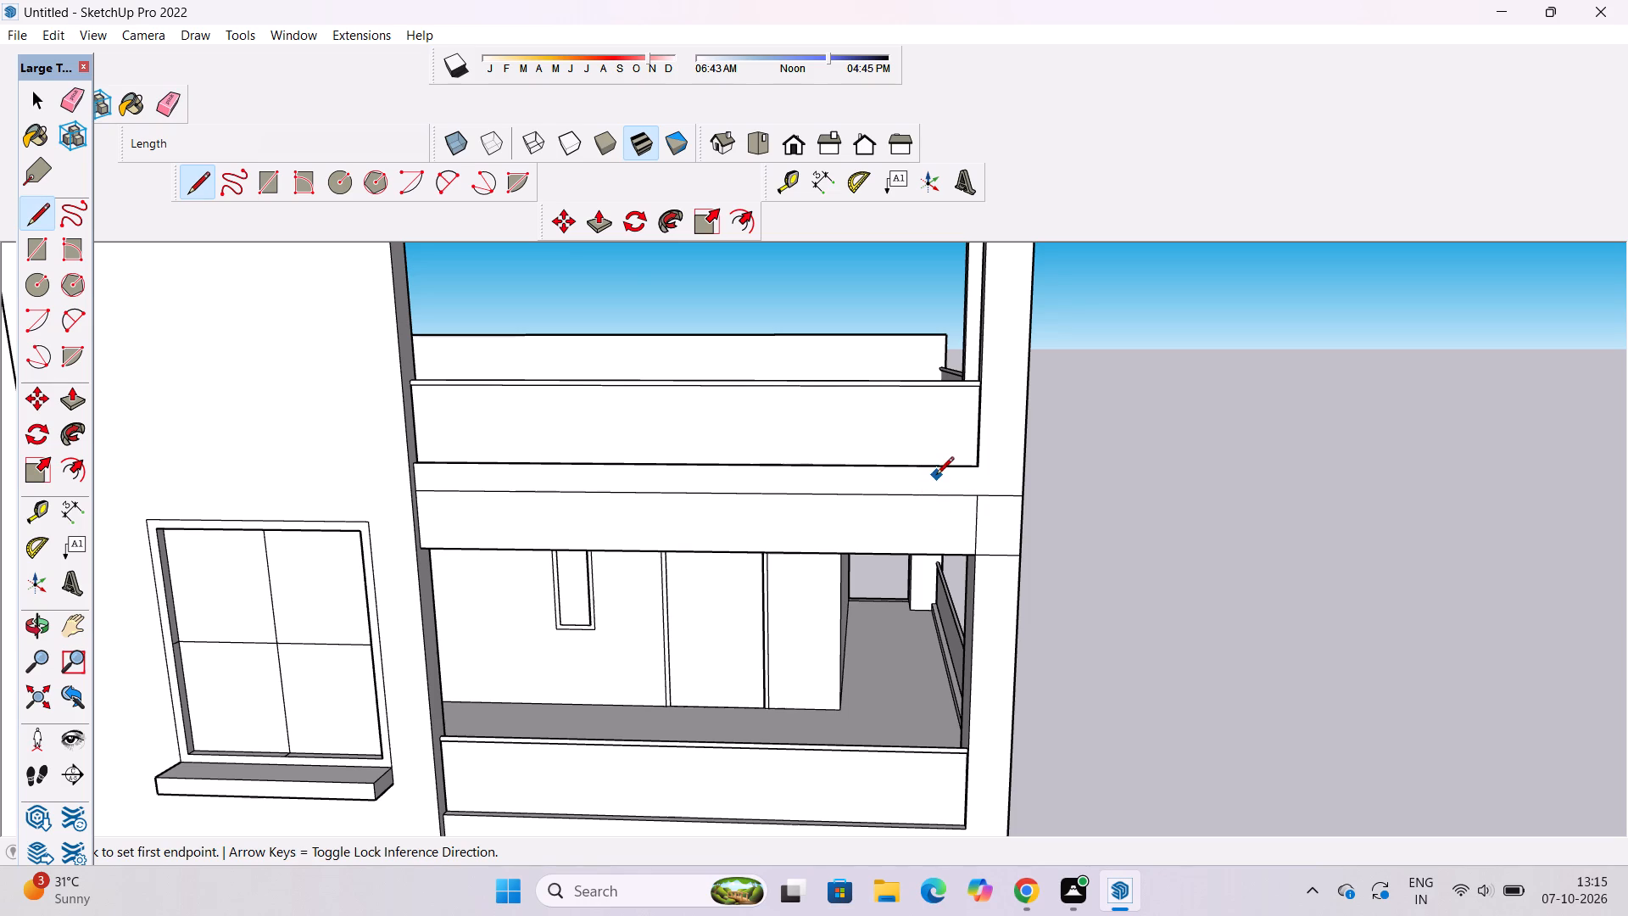
pyautogui.scroll(3, 939, 473)
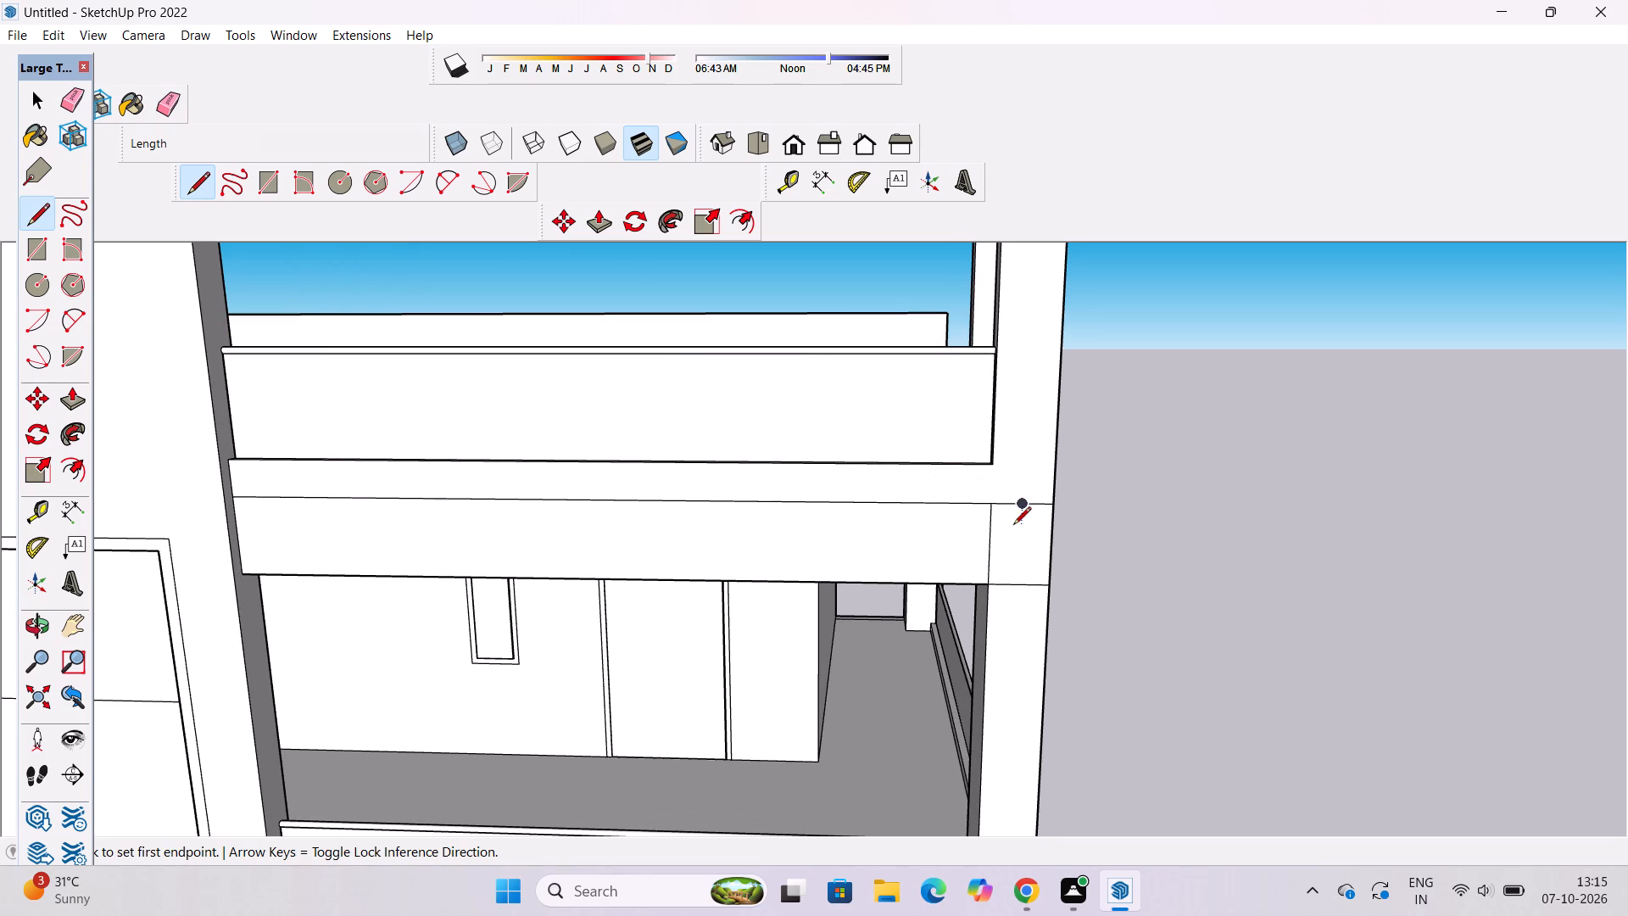
pyautogui.scroll(2, 1013, 526)
pyautogui.click(984, 504)
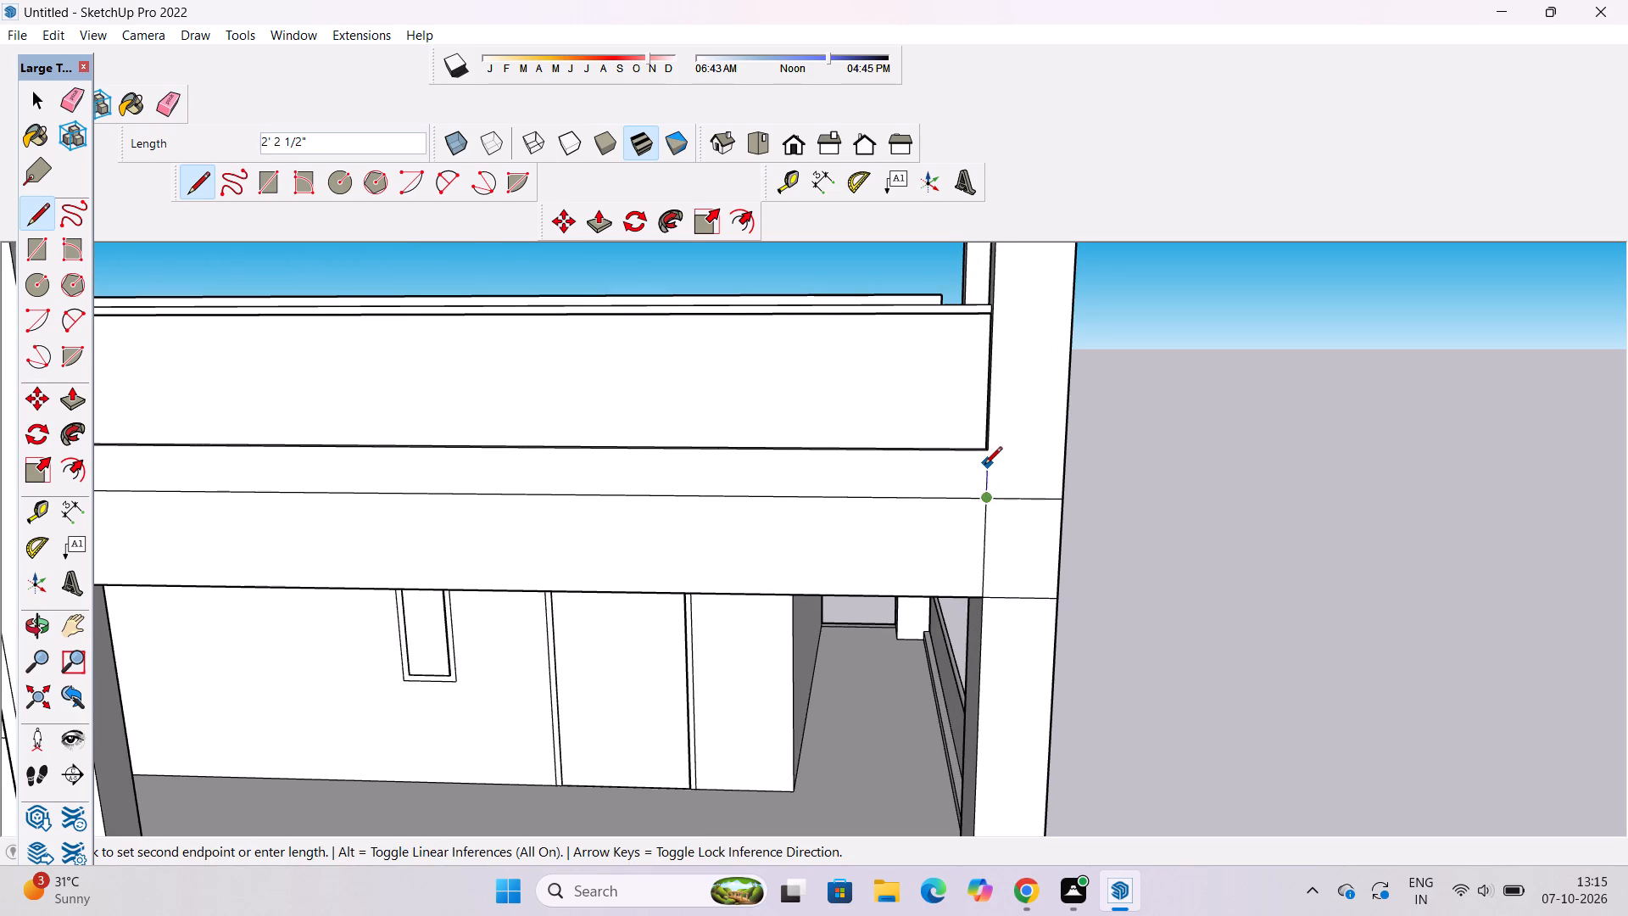
pyautogui.scroll(3, 983, 472)
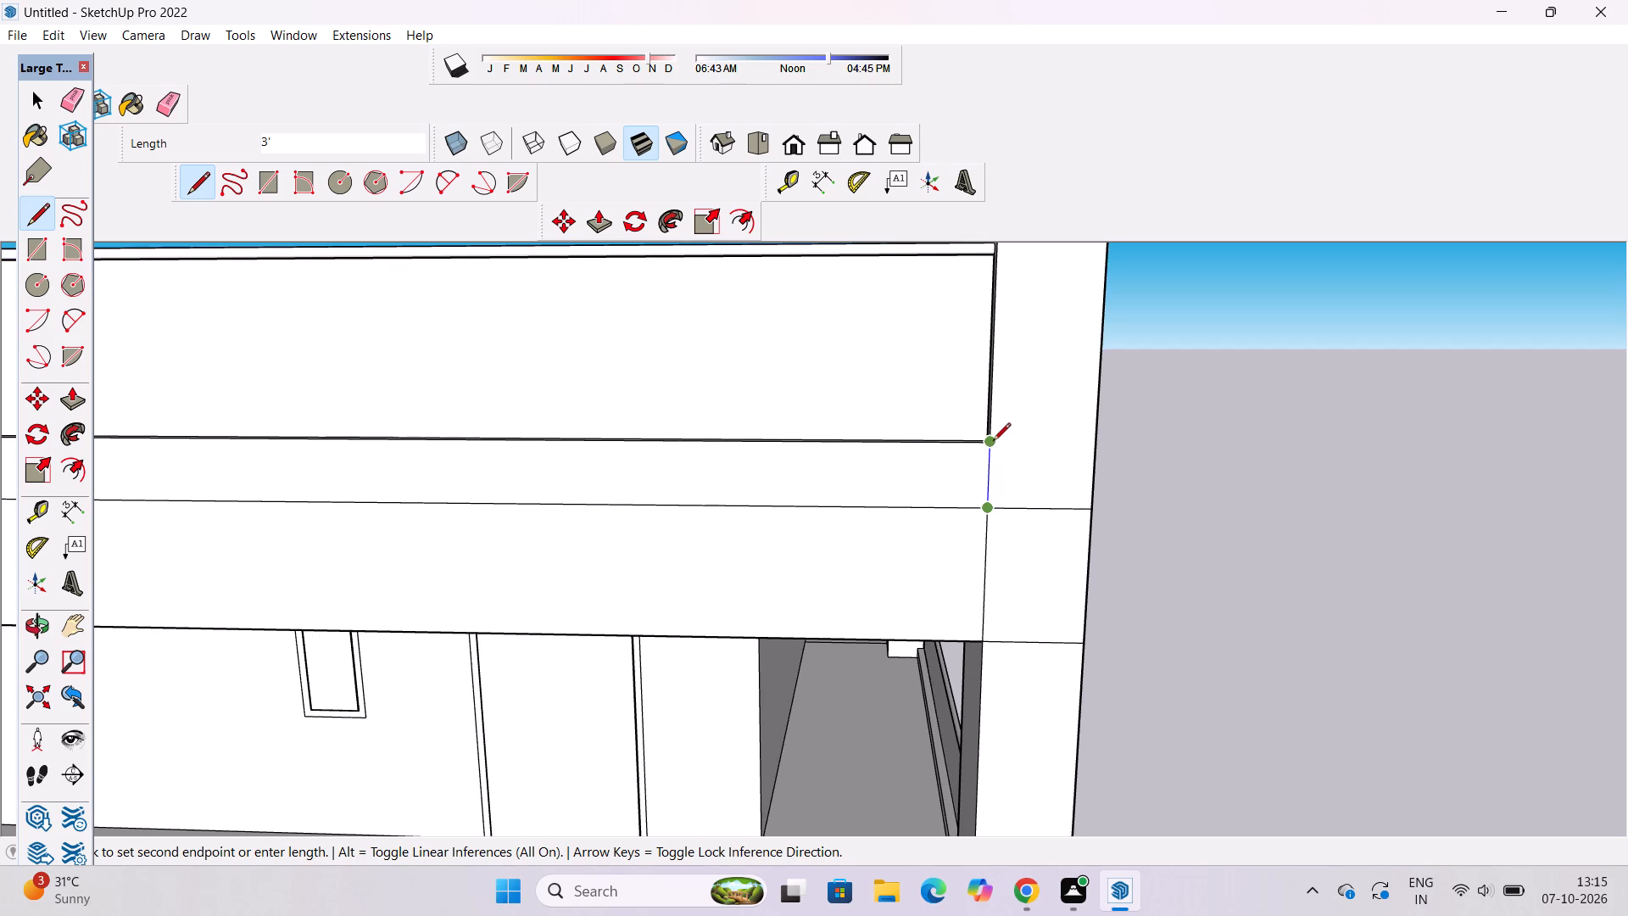
pyautogui.click(993, 442)
pyautogui.press('space')
# Erase the two horizontal lines crossing the corner column at the slab's and the beam's bottom edges.
pyautogui.press('e')
pyautogui.moveTo(1046, 486); pyautogui.dragTo(1049, 533)
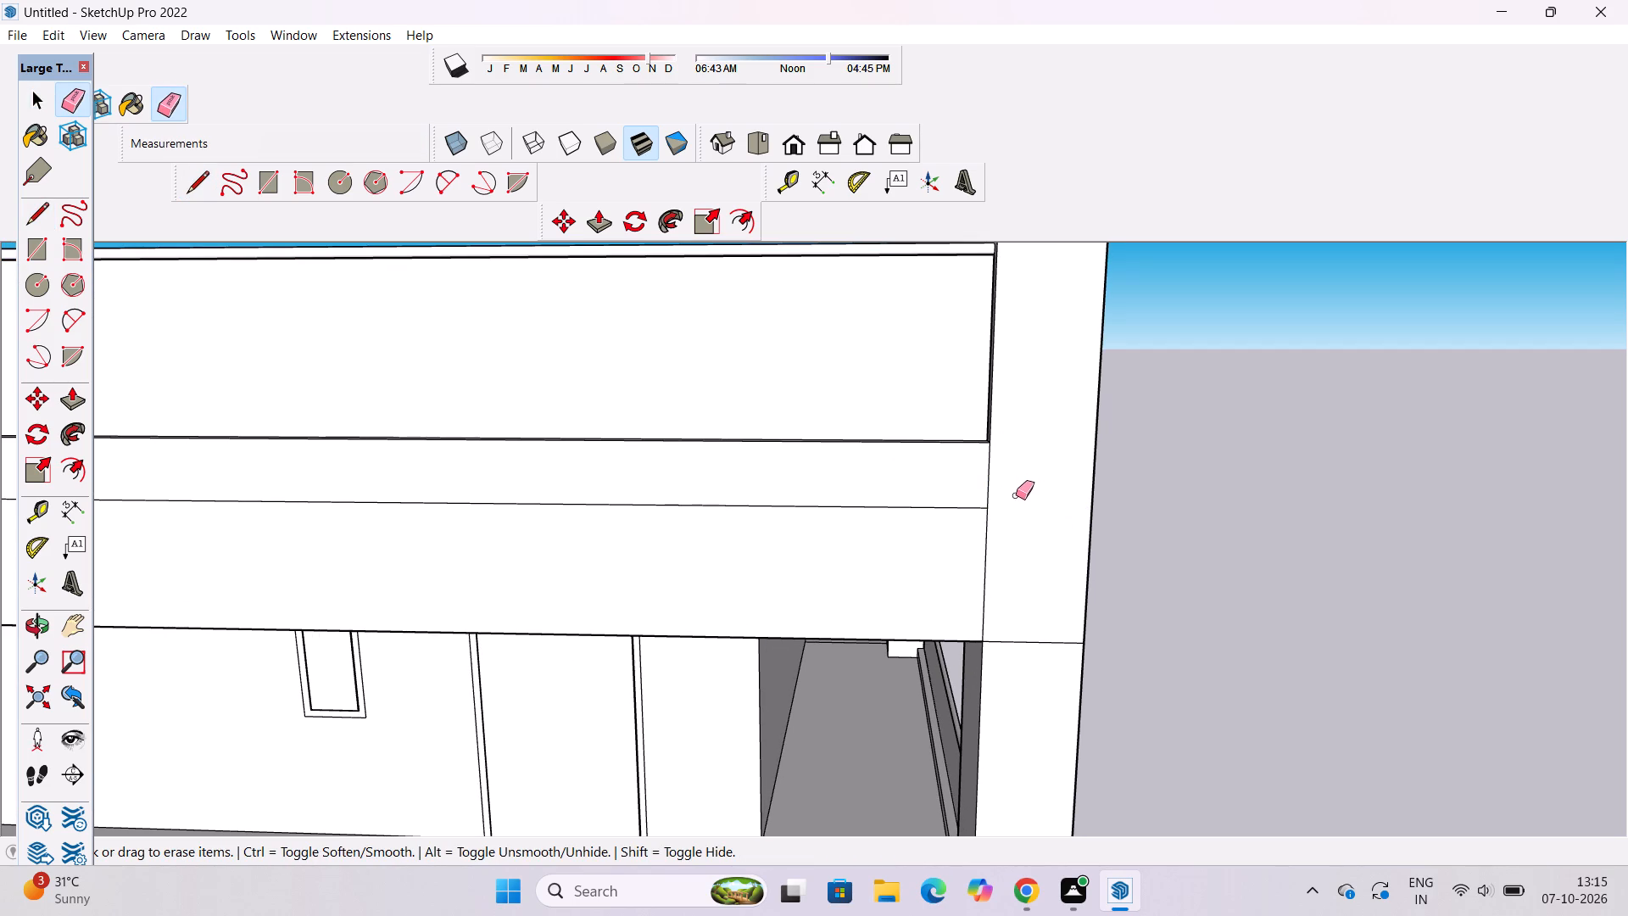
pyautogui.scroll(-1, 1015, 500)
pyautogui.moveTo(1047, 549); pyautogui.dragTo(1045, 628)
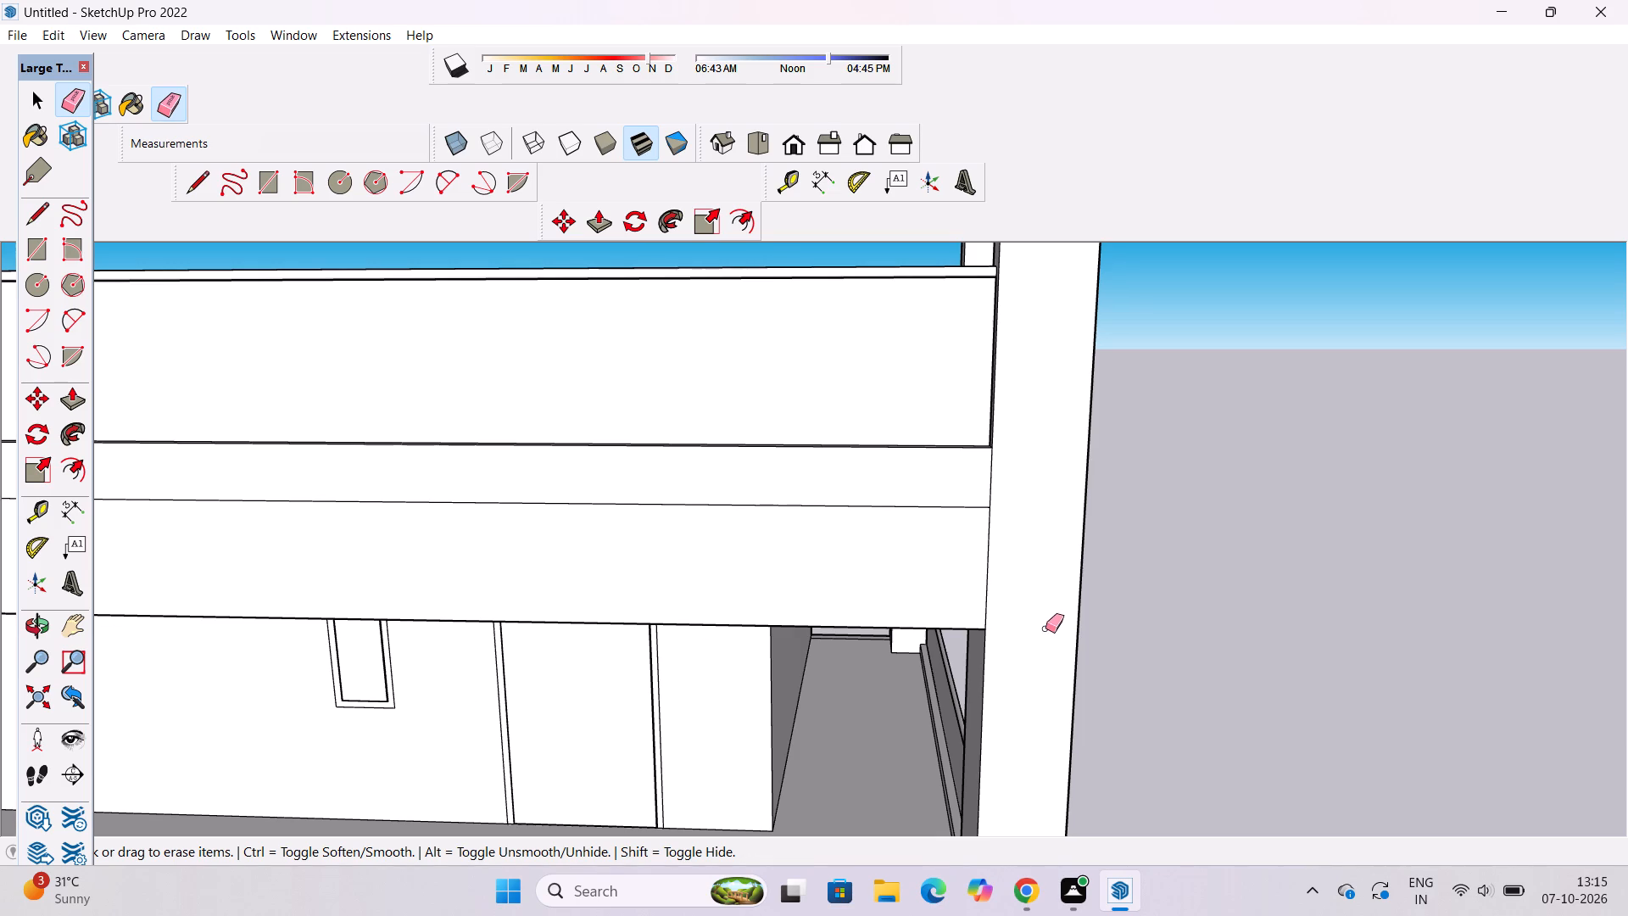
pyautogui.press('space')
# Examine the new beam and the side balconies around the building's corner.
pyautogui.write('o')
pyautogui.scroll(-6, 726, 565)
pyautogui.moveTo(716, 656); pyautogui.dragTo(997, 603)
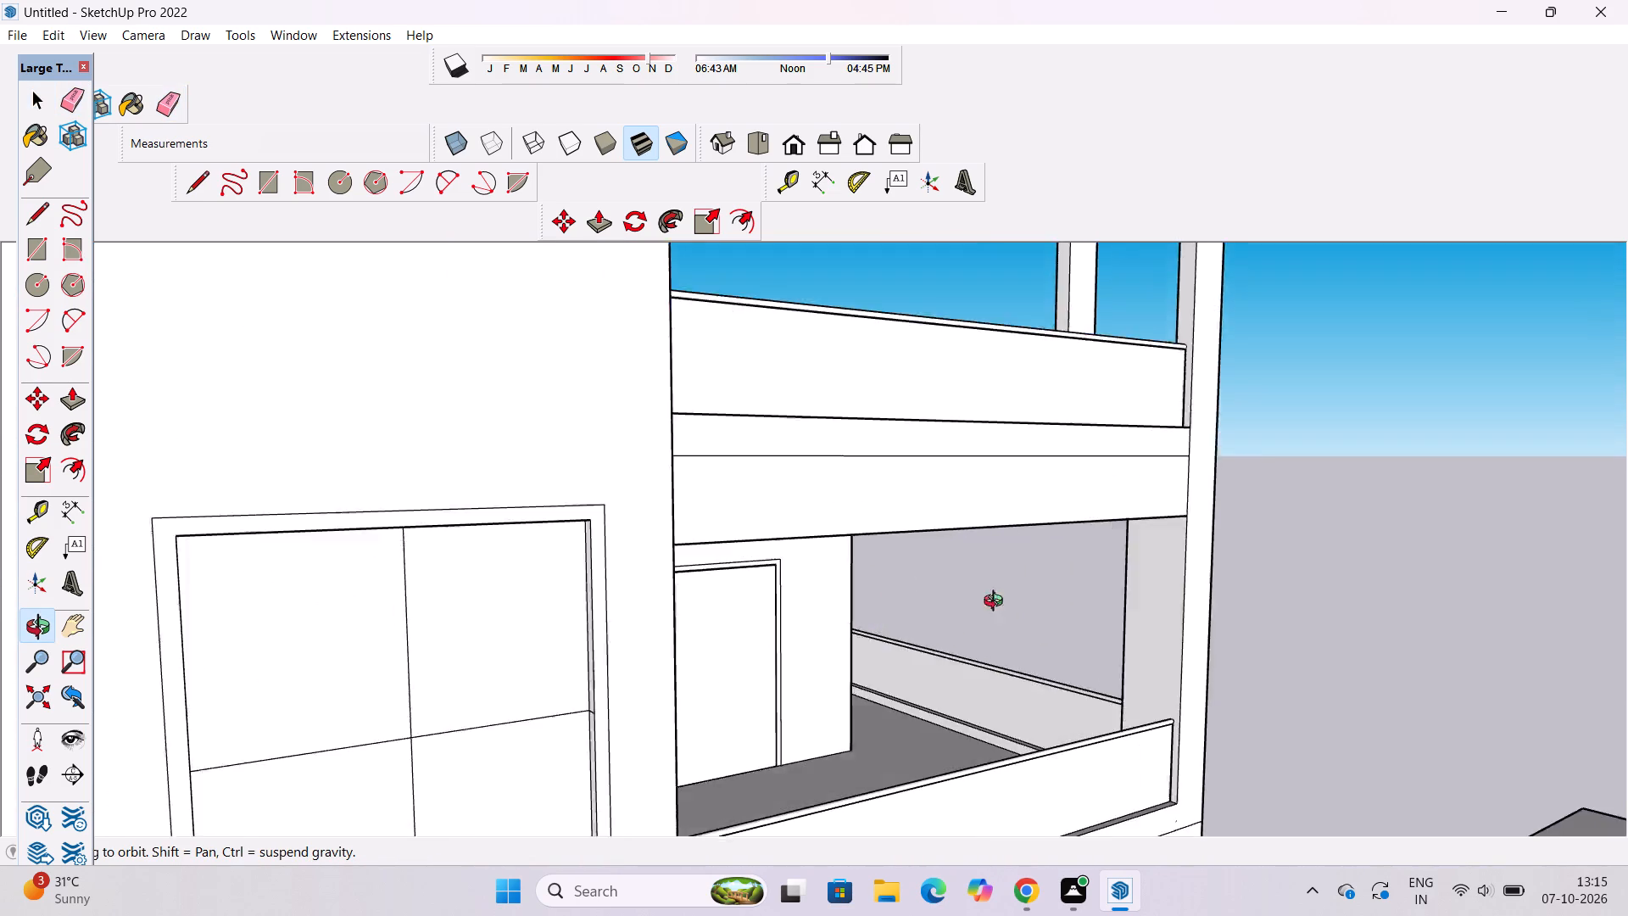
pyautogui.moveTo(997, 603); pyautogui.dragTo(390, 640)
pyautogui.scroll(4, 427, 541)
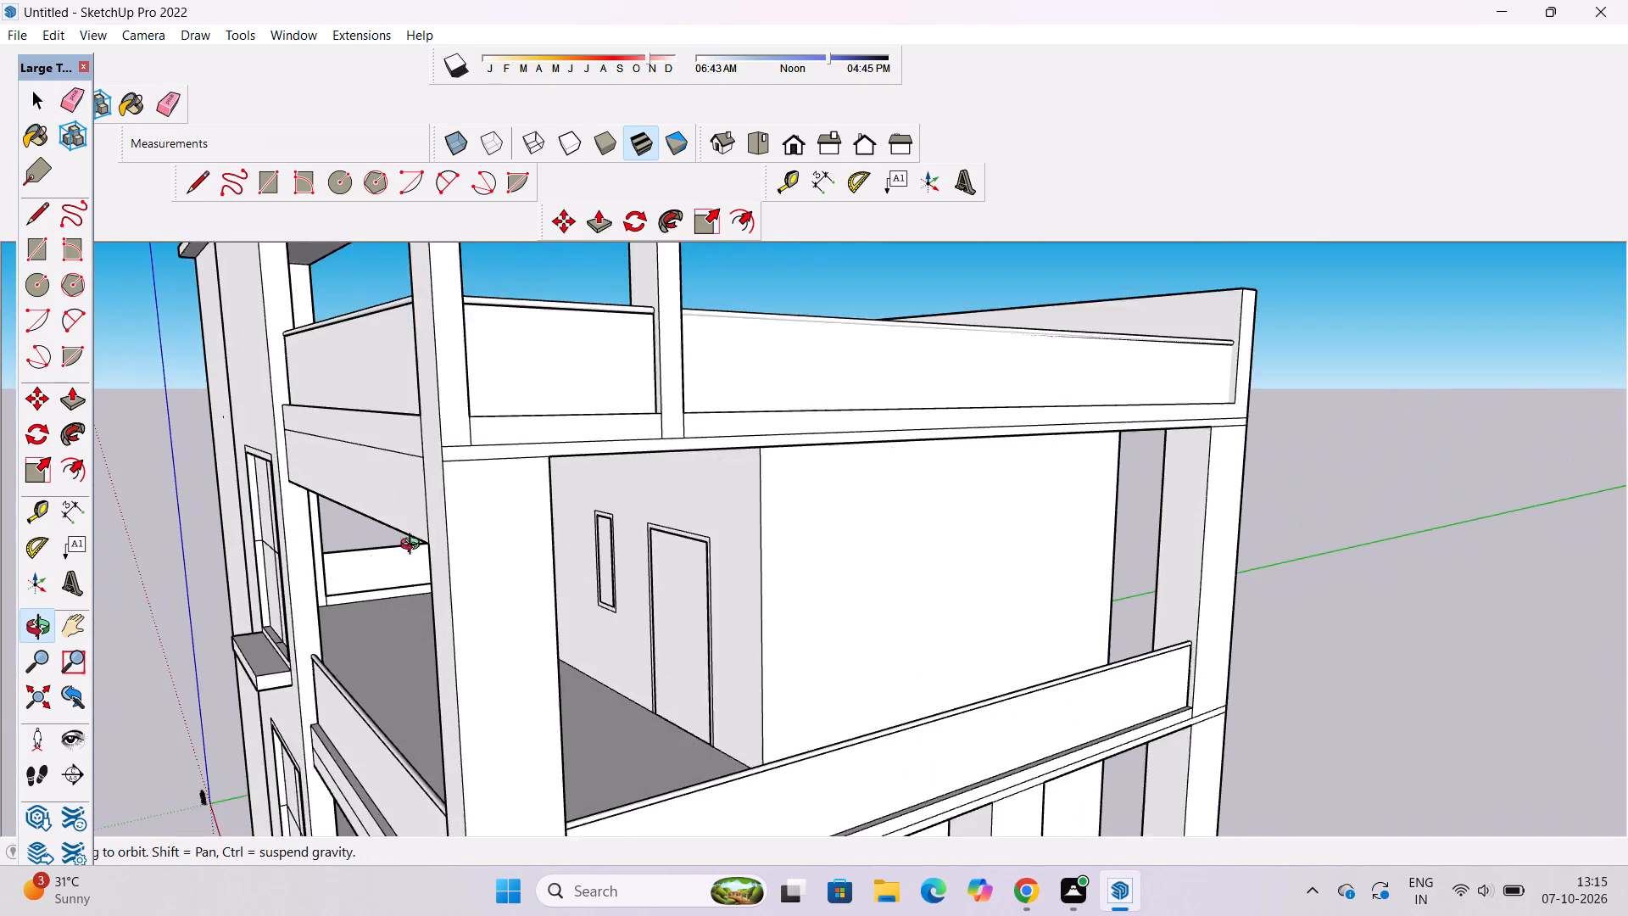
pyautogui.keyDown('shift'); pyautogui.moveTo(349, 584); pyautogui.dragTo(665, 526); pyautogui.keyUp('shift')
pyautogui.scroll(-5, 657, 496)
pyautogui.moveTo(589, 544); pyautogui.dragTo(937, 554)
pyautogui.keyDown('shift'); pyautogui.moveTo(939, 530); pyautogui.dragTo(828, 595); pyautogui.keyUp('shift')
pyautogui.moveTo(824, 624); pyautogui.dragTo(791, 565)
pyautogui.moveTo(1270, 475); pyautogui.dragTo(883, 445)
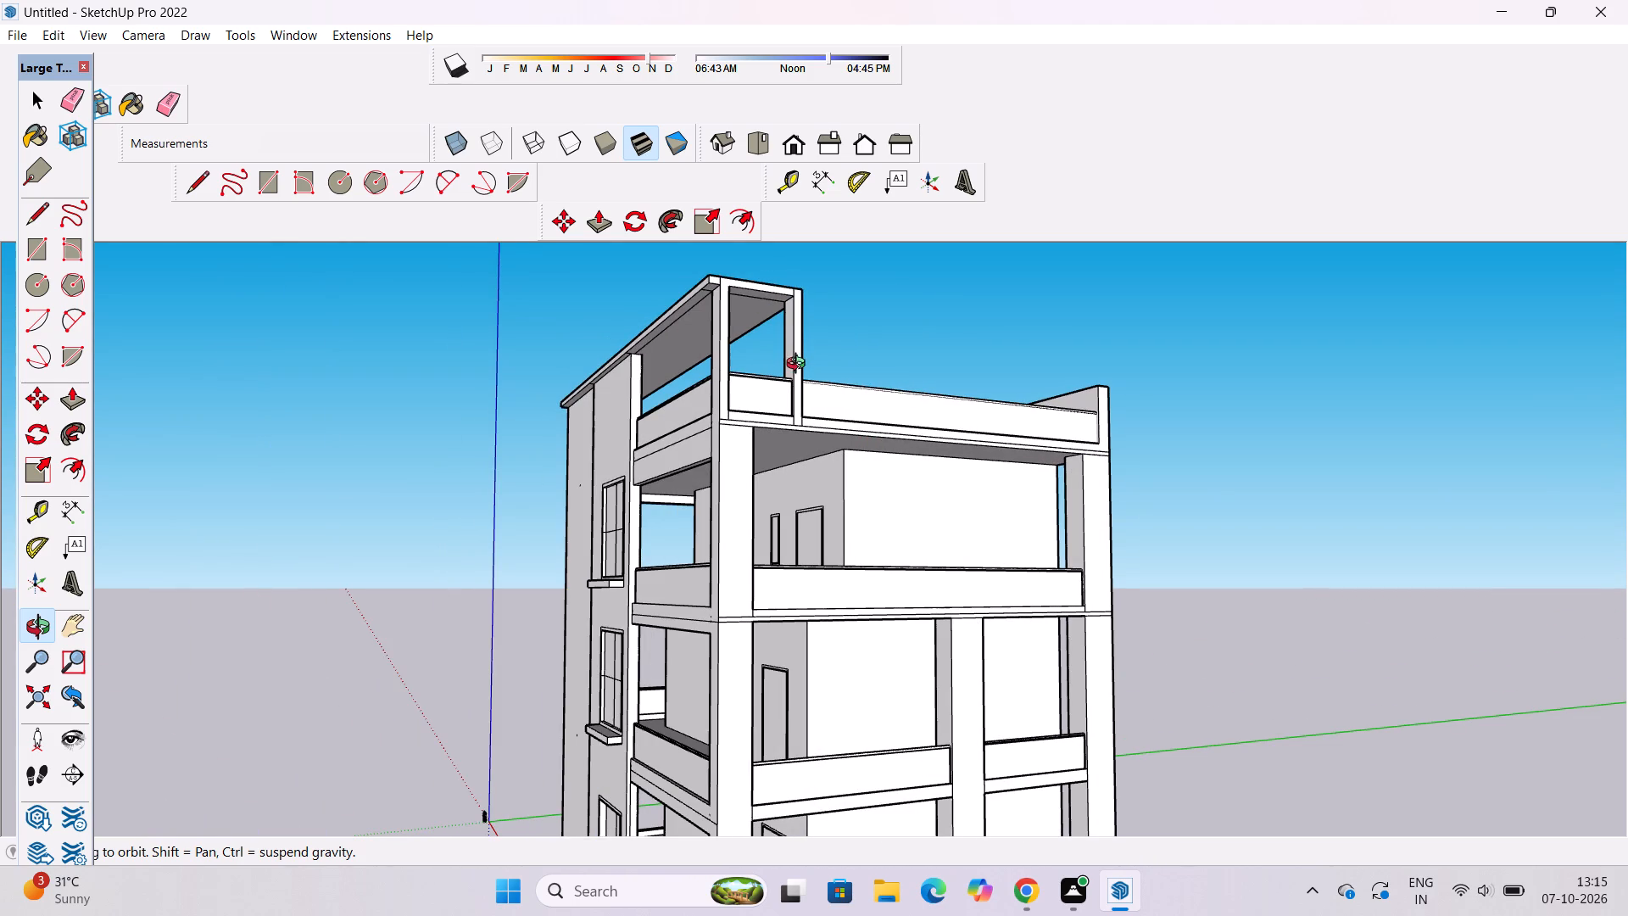
# Erase the vertical seam line on the roof slab's side face above the front corner column.
pyautogui.keyDown('shift'); pyautogui.moveTo(787, 366); pyautogui.dragTo(823, 533); pyautogui.keyUp('shift')
pyautogui.scroll(2, 789, 505)
pyautogui.keyDown('shift'); pyautogui.moveTo(772, 512); pyautogui.dragTo(761, 439); pyautogui.keyUp('shift')
pyautogui.moveTo(756, 443); pyautogui.dragTo(719, 571)
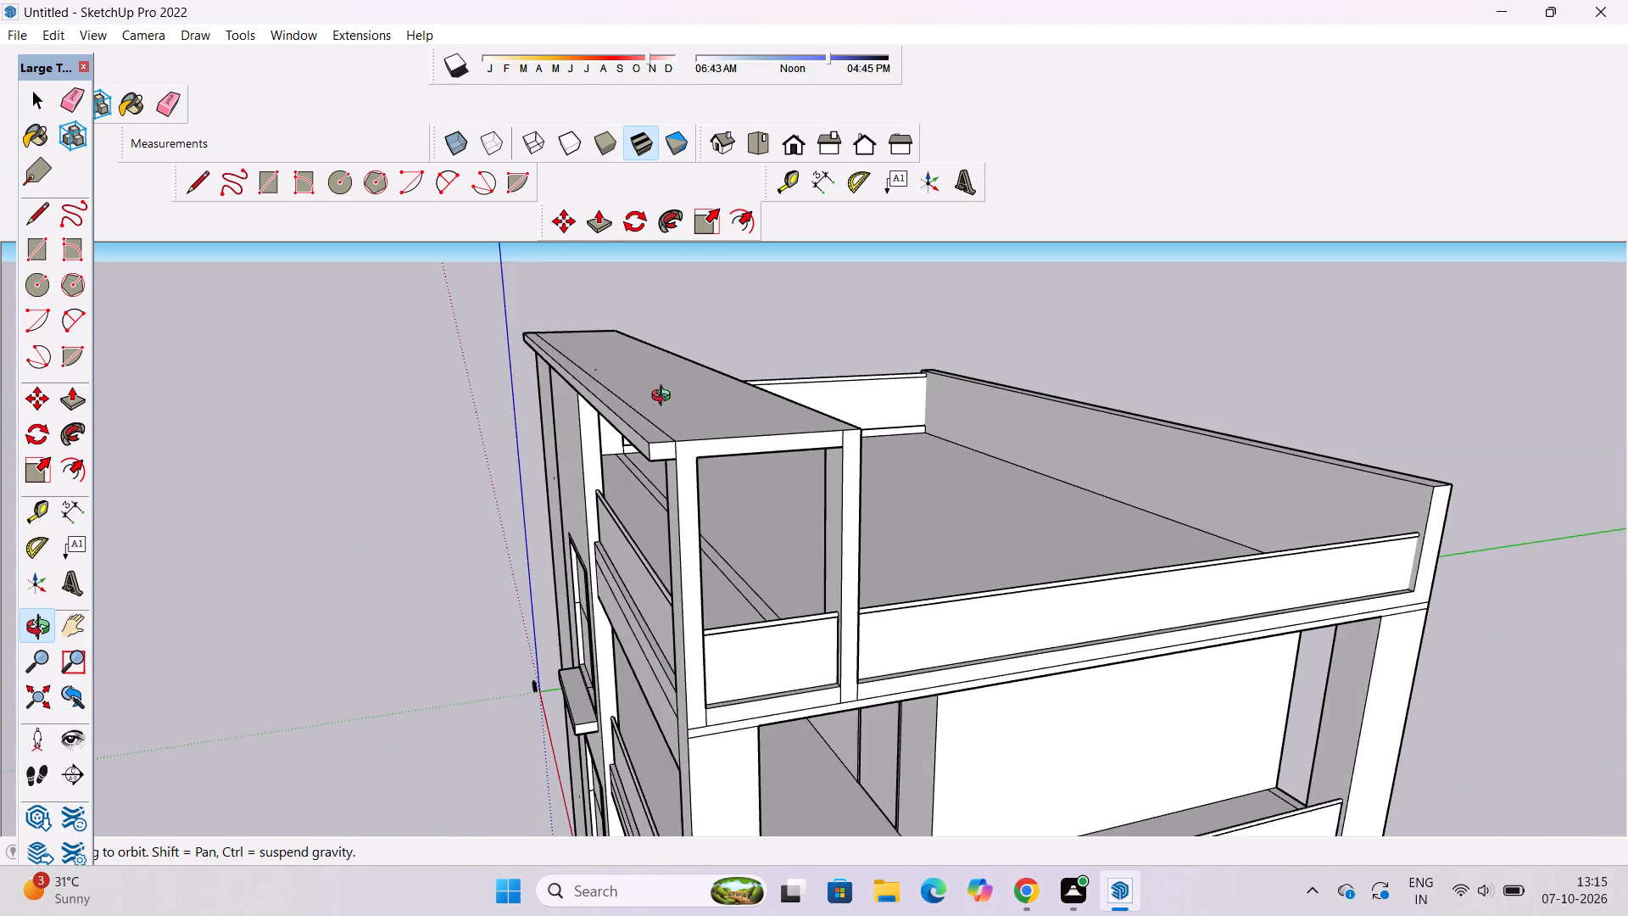
pyautogui.scroll(5, 663, 395)
pyautogui.scroll(2, 676, 511)
pyautogui.keyDown('shift'); pyautogui.moveTo(677, 511); pyautogui.dragTo(678, 522); pyautogui.keyUp('shift')
pyautogui.moveTo(677, 551); pyautogui.dragTo(660, 480)
pyautogui.scroll(1, 658, 485)
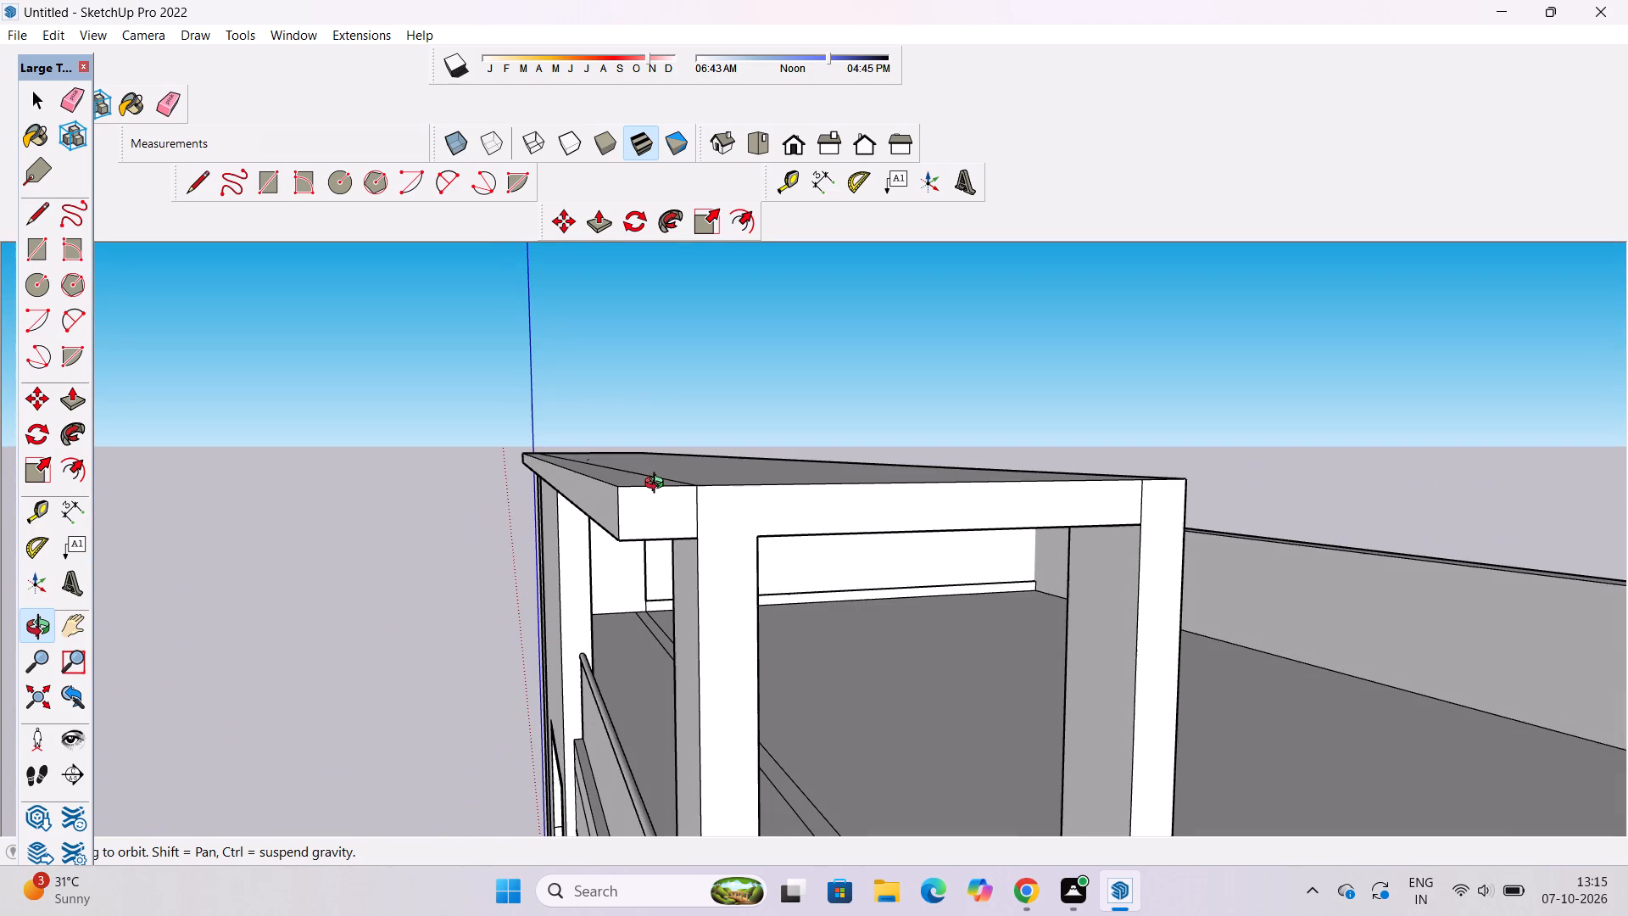
pyautogui.keyDown('shift'); pyautogui.moveTo(658, 489); pyautogui.dragTo(574, 505); pyautogui.keyUp('shift')
pyautogui.keyDown('shift'); pyautogui.scroll(4, 579, 504); pyautogui.keyUp('shift')
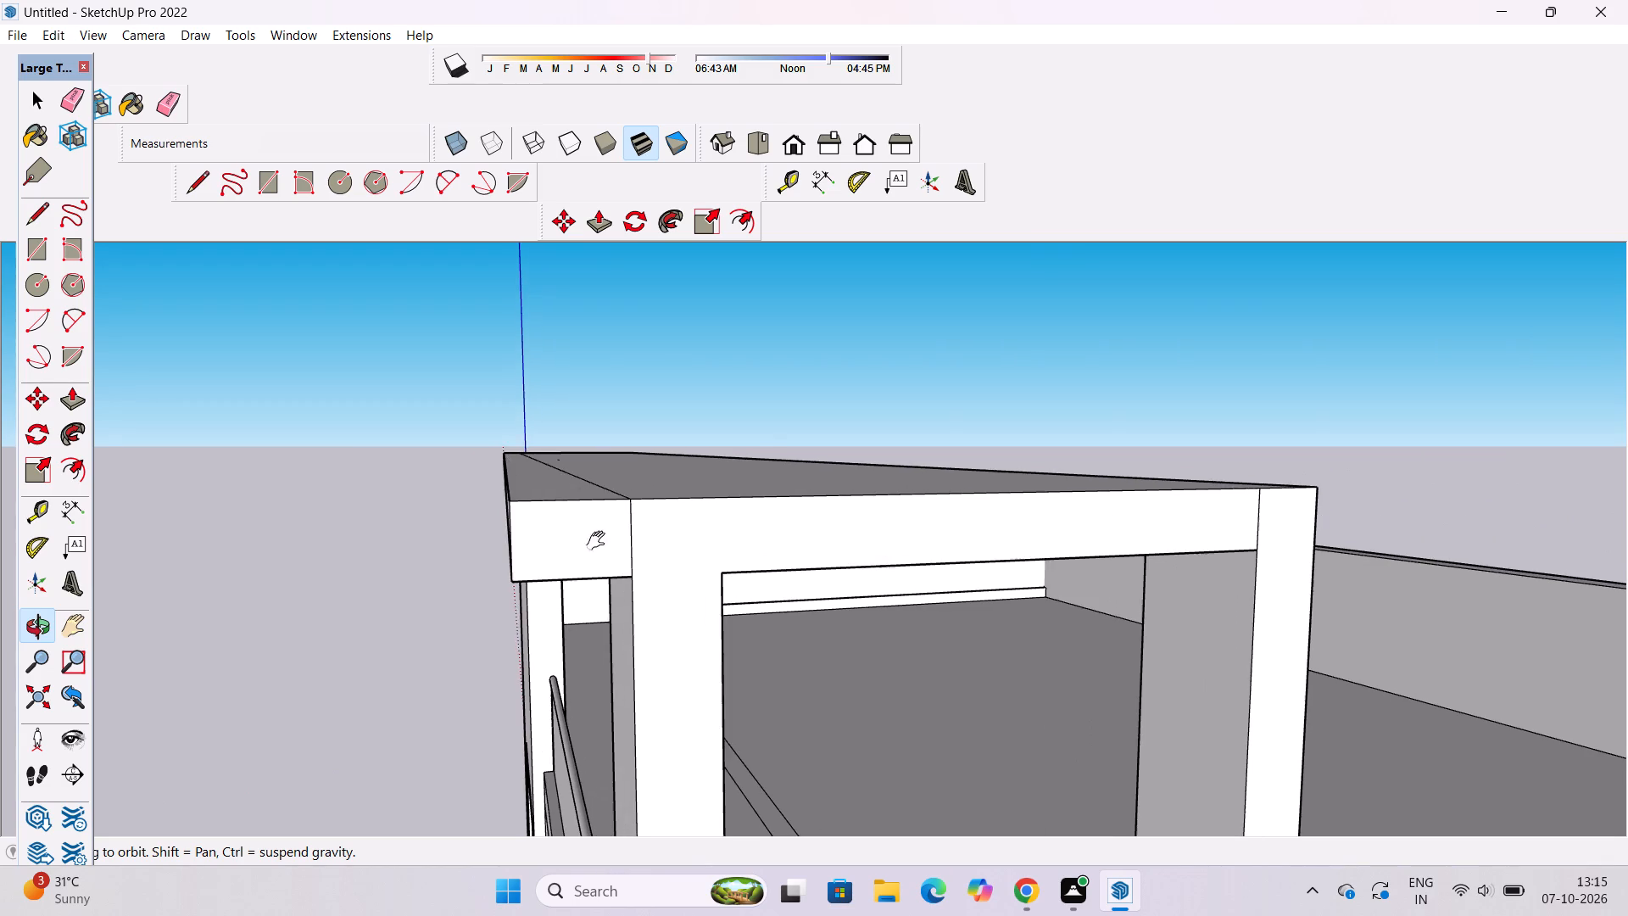
pyautogui.keyDown('shift'); pyautogui.moveTo(620, 557); pyautogui.dragTo(613, 514); pyautogui.keyUp('shift')
pyautogui.moveTo(613, 513); pyautogui.dragTo(589, 531)
pyautogui.press('e')
pyautogui.scroll(3, 595, 519)
pyautogui.moveTo(648, 479); pyautogui.dragTo(622, 494)
pyautogui.press('space')
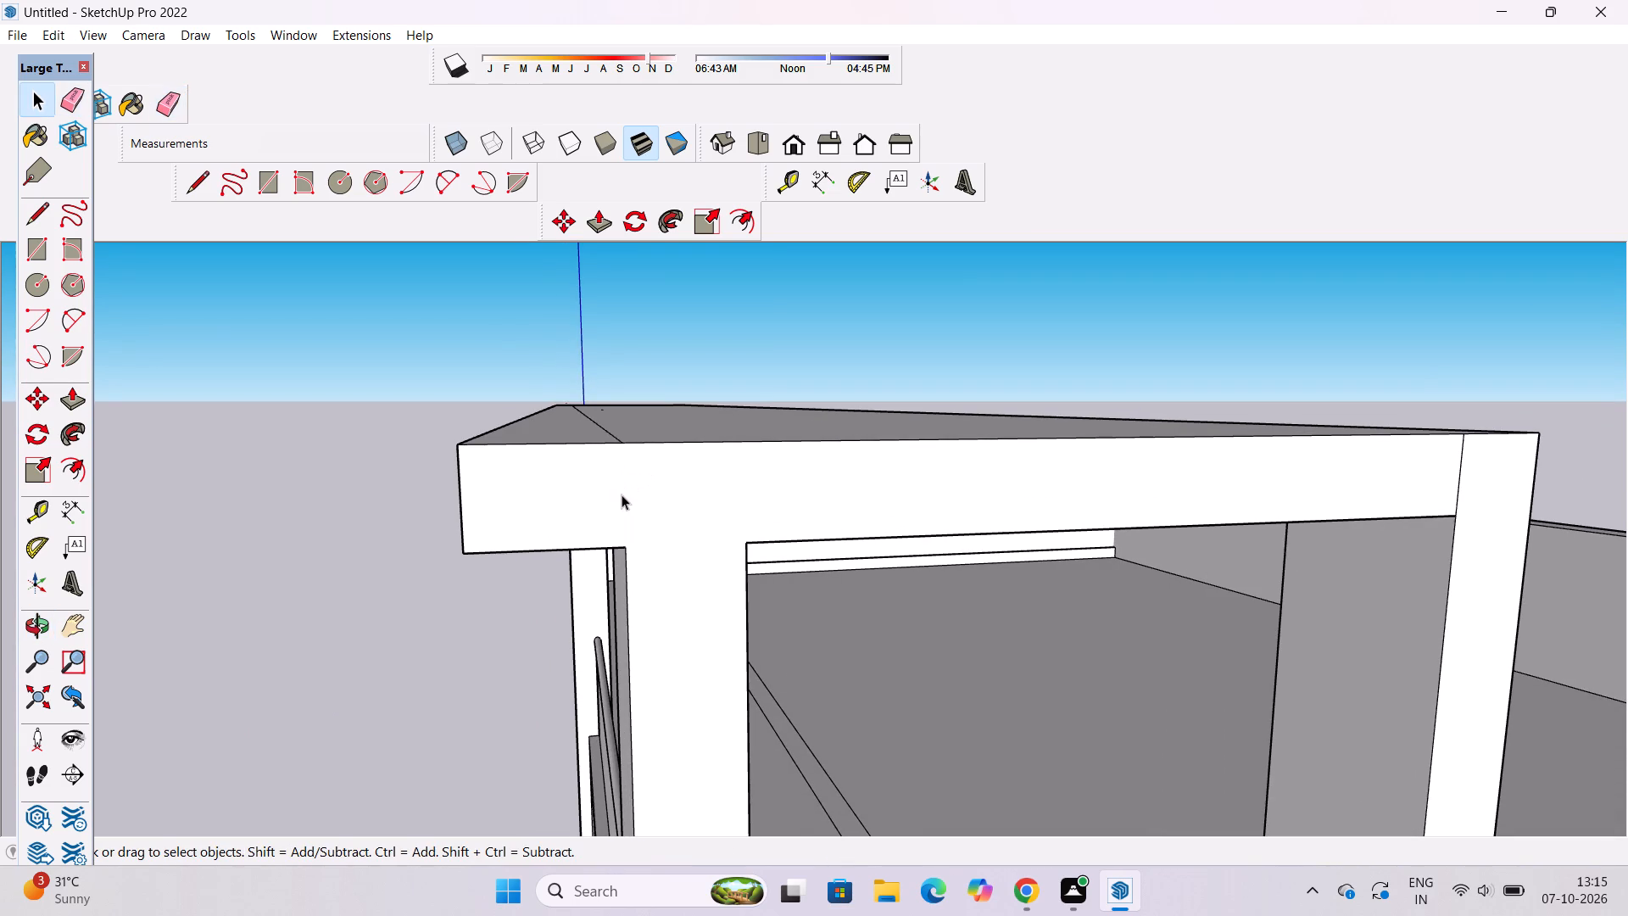
# Erase the vertical seam line on the roof slab's side face above the far column.
pyautogui.press('e')
pyautogui.moveTo(1484, 470); pyautogui.dragTo(1457, 482)
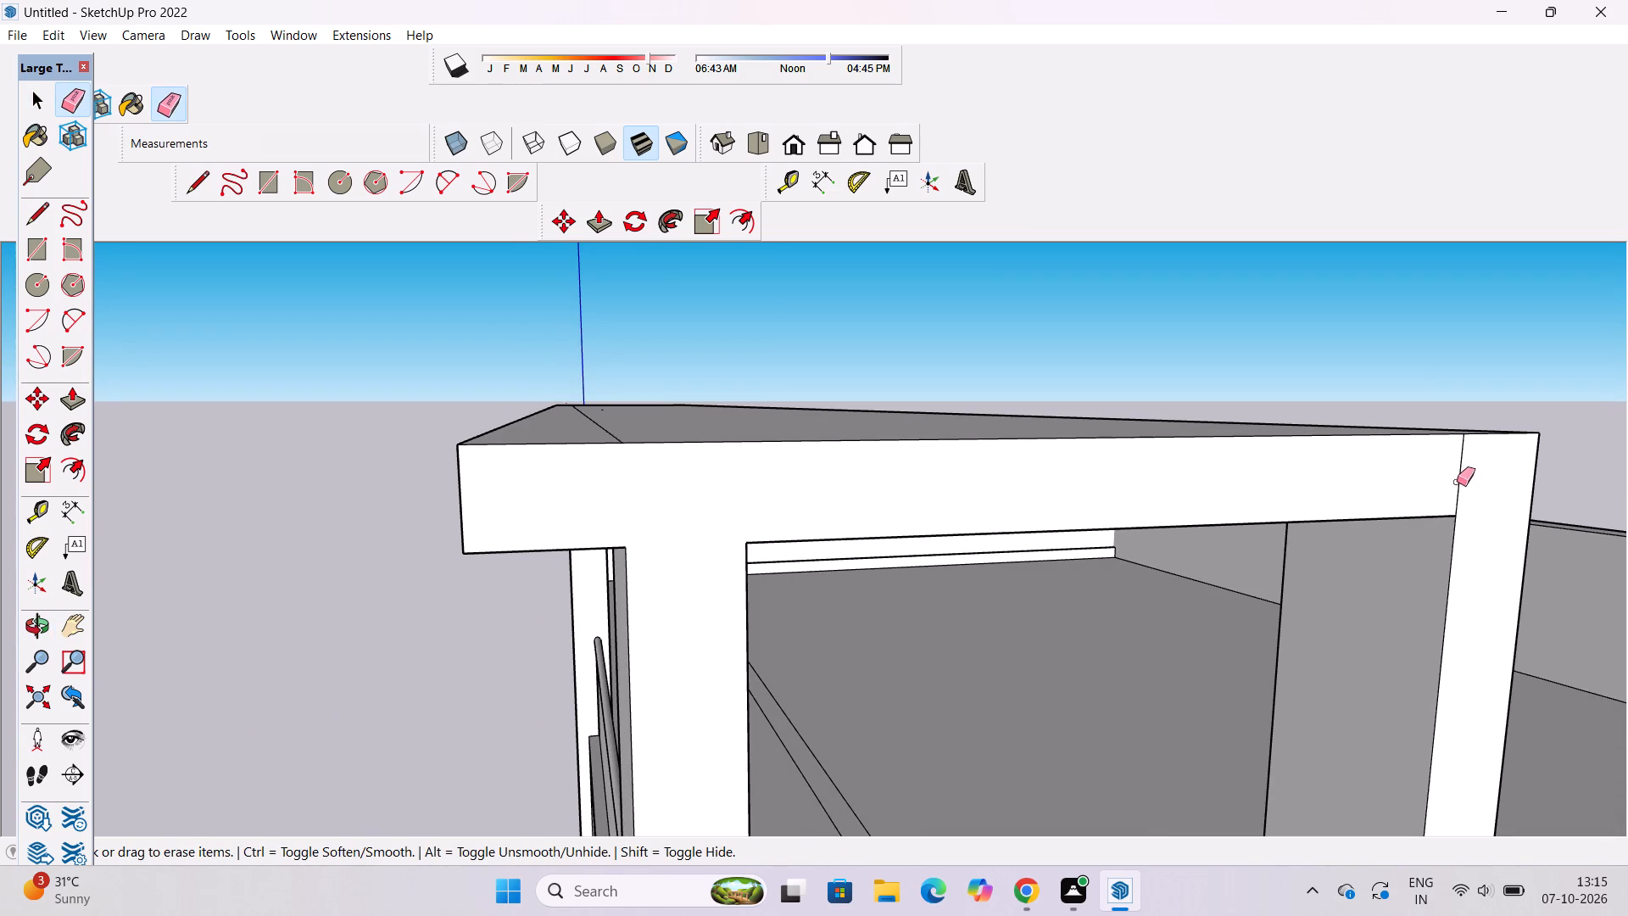
pyautogui.moveTo(1457, 482); pyautogui.dragTo(1452, 483)
pyautogui.press('space')
# Erase the long line running parallel to the front edge on the roof slab's top face.
pyautogui.press('o')
pyautogui.scroll(-8, 742, 641)
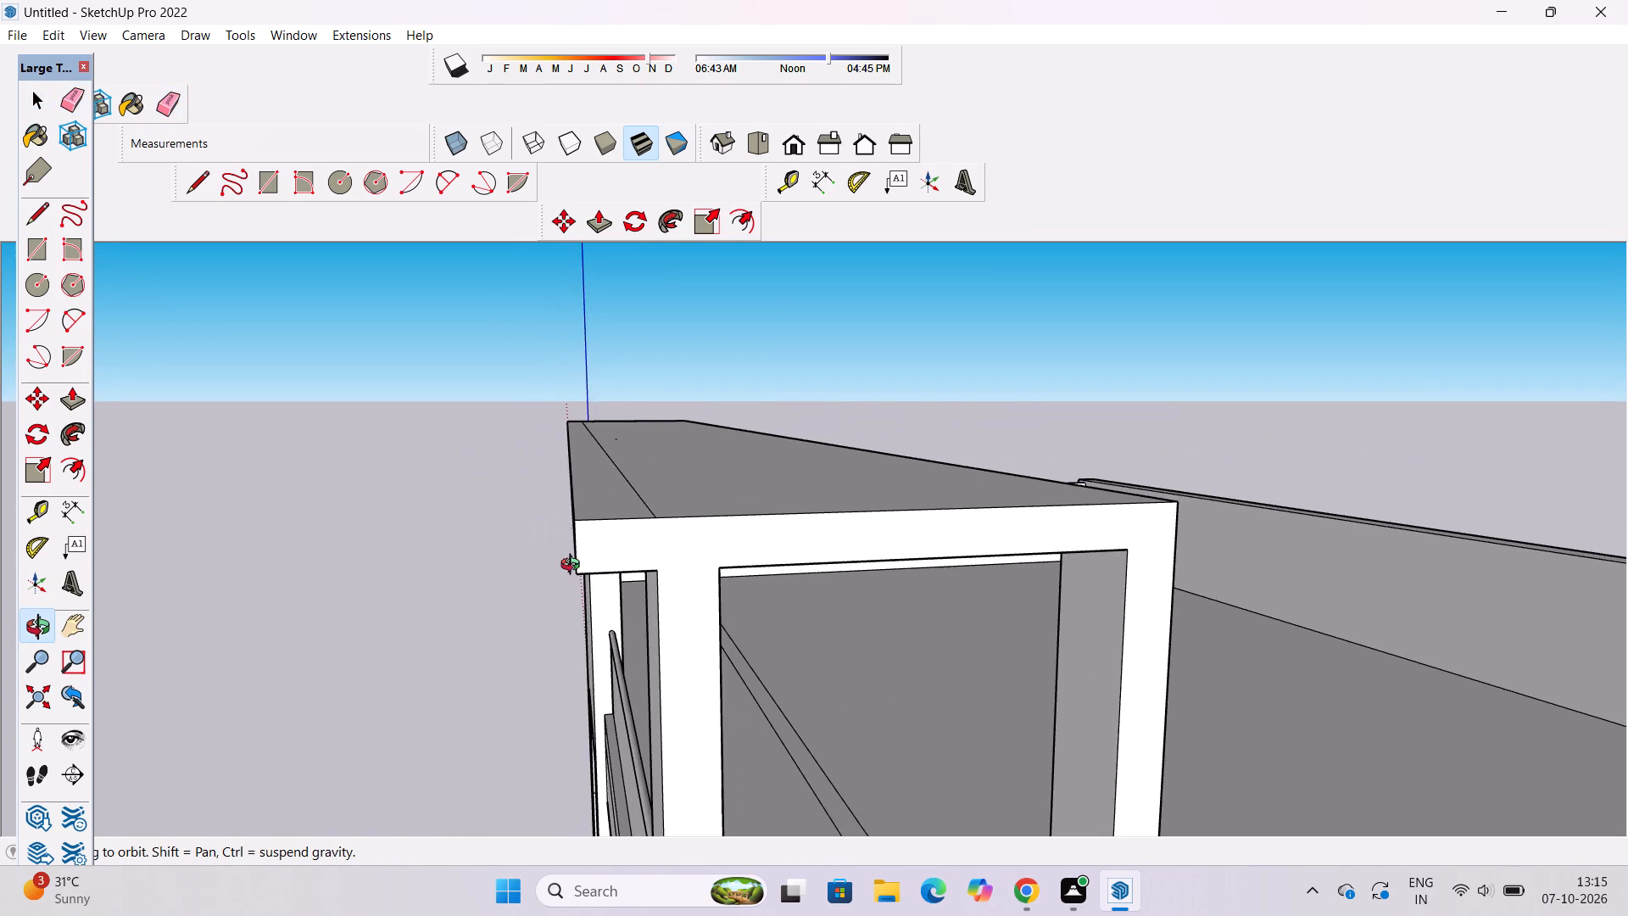
pyautogui.moveTo(573, 568); pyautogui.dragTo(748, 563)
pyautogui.scroll(-6, 750, 558)
pyautogui.keyDown('shift'); pyautogui.moveTo(688, 585); pyautogui.dragTo(840, 531); pyautogui.keyUp('shift')
pyautogui.keyDown('shift'); pyautogui.moveTo(849, 547); pyautogui.dragTo(984, 717); pyautogui.keyUp('shift')
pyautogui.keyDown('shift'); pyautogui.moveTo(1007, 703); pyautogui.dragTo(641, 539); pyautogui.keyUp('shift')
pyautogui.keyDown('shift'); pyautogui.moveTo(641, 539); pyautogui.dragTo(663, 546); pyautogui.keyUp('shift')
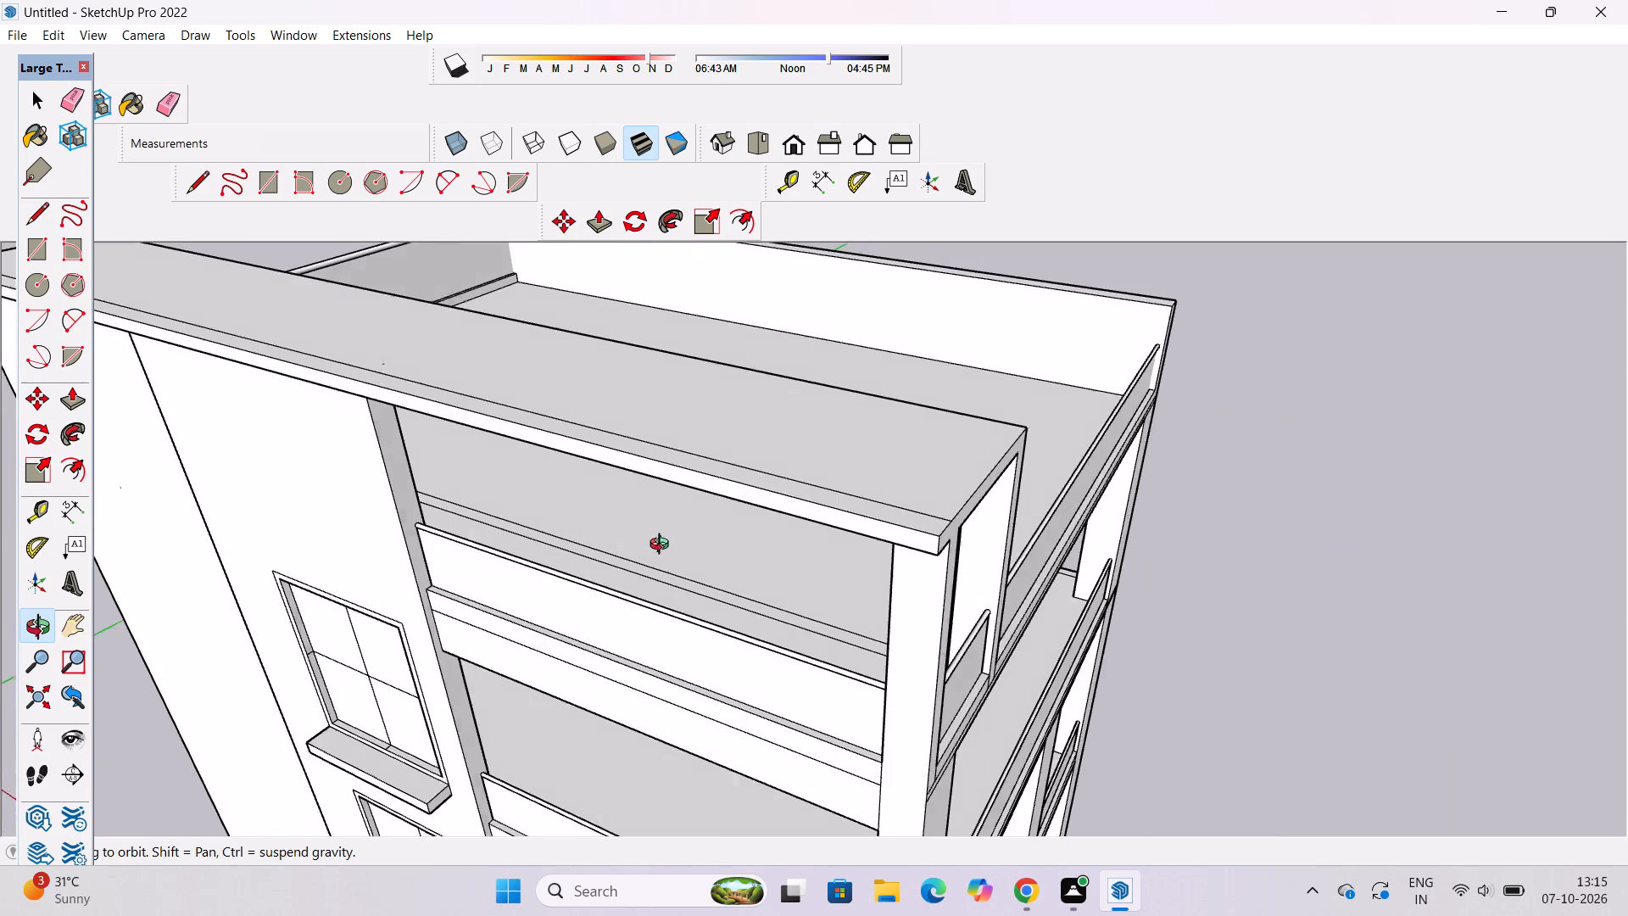
pyautogui.keyDown('shift'); pyautogui.moveTo(663, 546); pyautogui.dragTo(864, 575); pyautogui.keyUp('shift')
pyautogui.keyDown('shift'); pyautogui.moveTo(837, 567); pyautogui.dragTo(887, 581); pyautogui.keyUp('shift')
pyautogui.press('e')
pyautogui.moveTo(755, 483); pyautogui.dragTo(753, 544)
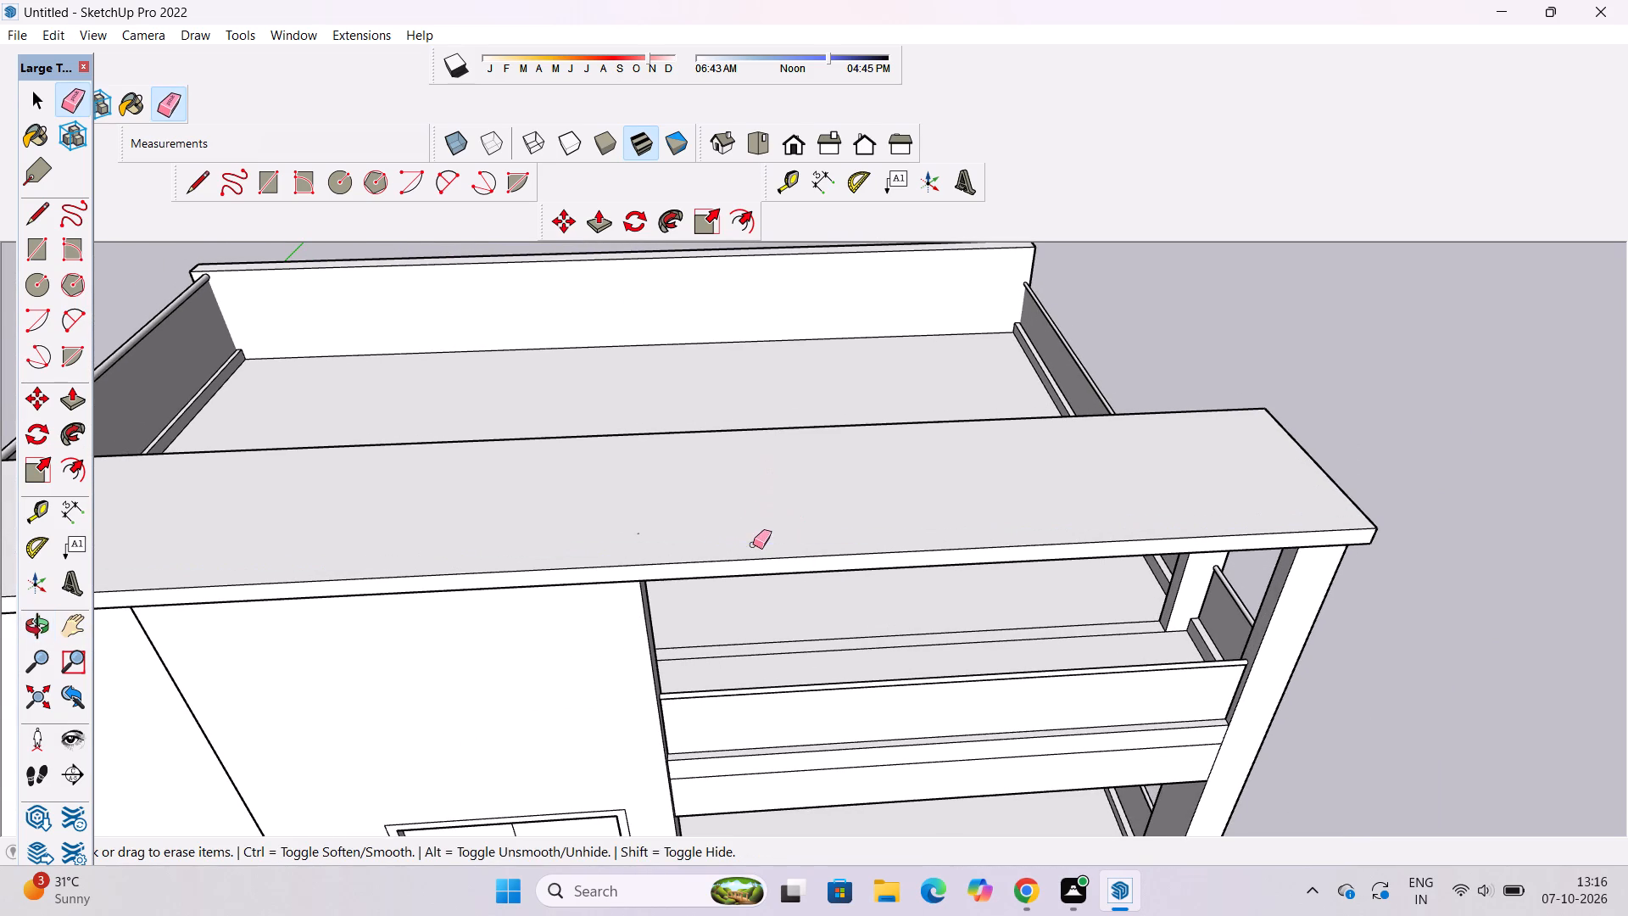
pyautogui.press('space')
# Examine the cleaned roof slab, the front facade and the side balconies around the building.
pyautogui.write('o')
pyautogui.scroll(-3, 753, 514)
pyautogui.moveTo(771, 584); pyautogui.dragTo(730, 450)
pyautogui.scroll(-5, 727, 443)
pyautogui.keyDown('shift'); pyautogui.moveTo(689, 481); pyautogui.dragTo(738, 484); pyautogui.keyUp('shift')
pyautogui.moveTo(744, 504); pyautogui.dragTo(739, 464)
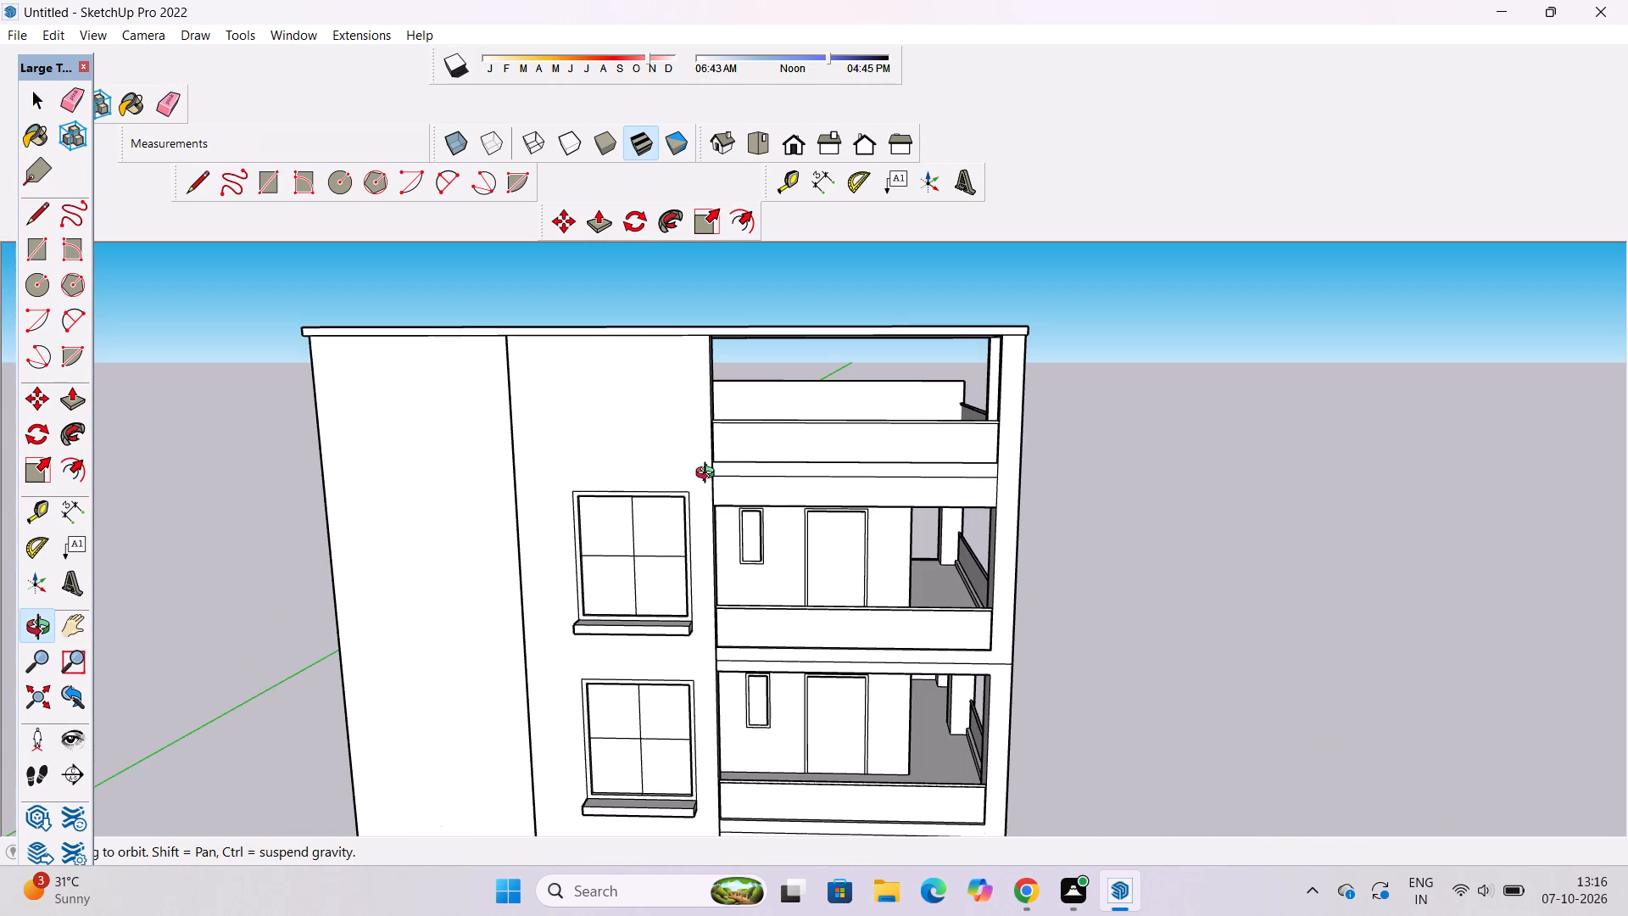
pyautogui.scroll(1, 677, 490)
pyautogui.scroll(-5, 677, 484)
pyautogui.moveTo(402, 633); pyautogui.dragTo(533, 606)
pyautogui.scroll(-4, 618, 559)
pyautogui.moveTo(705, 563); pyautogui.dragTo(584, 576)
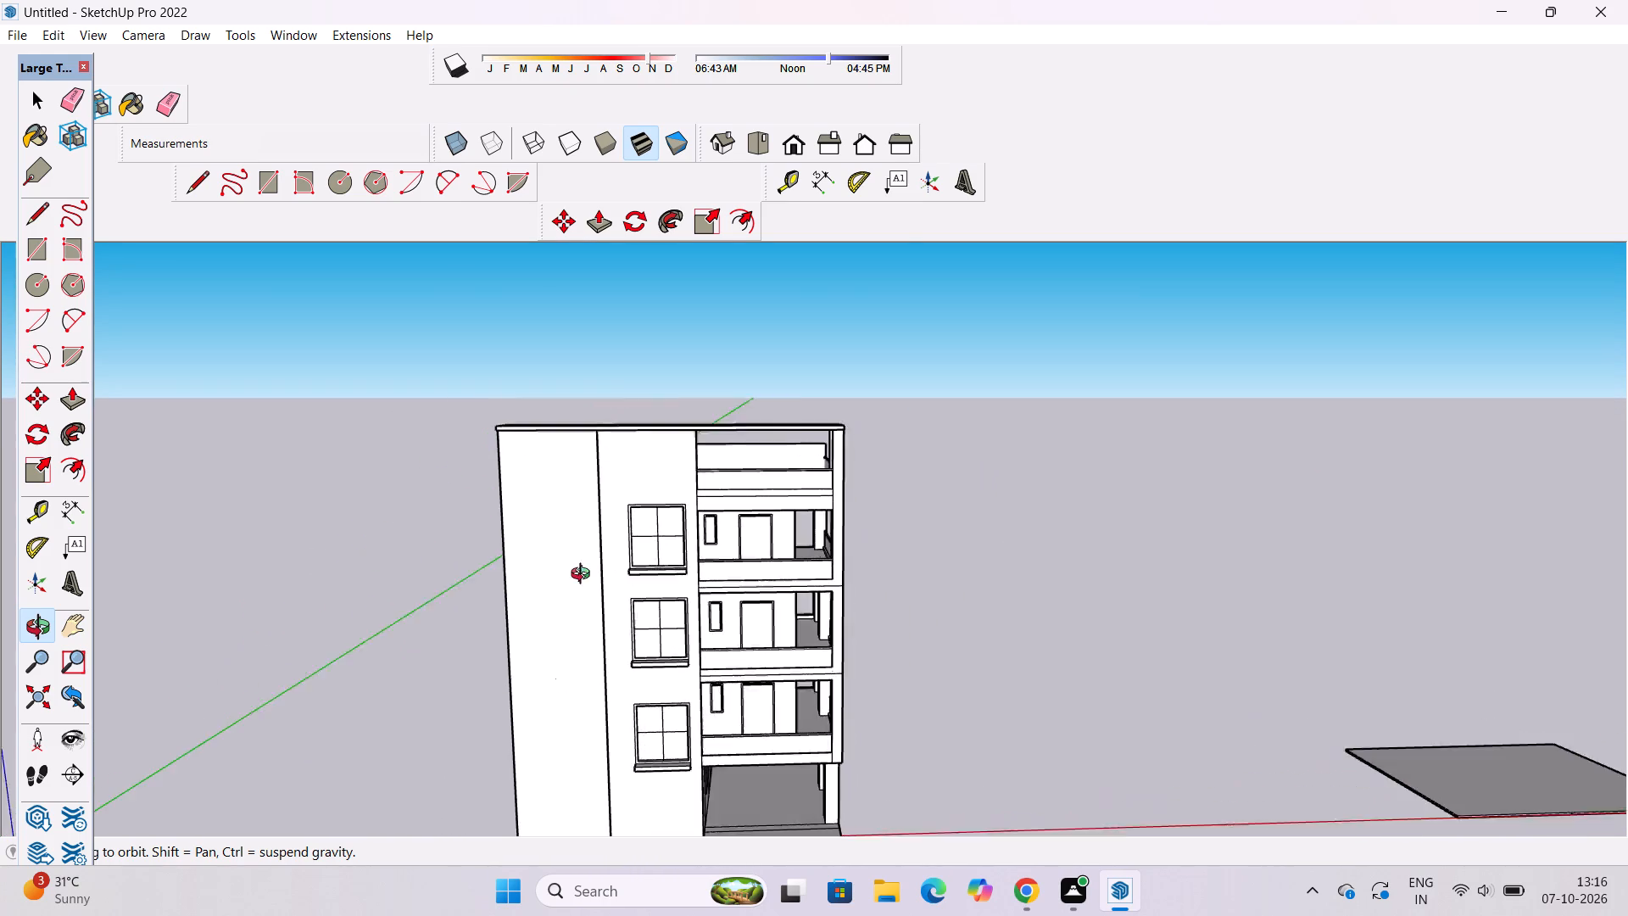
pyautogui.moveTo(584, 576); pyautogui.dragTo(491, 575)
pyautogui.moveTo(439, 578); pyautogui.dragTo(611, 585)
pyautogui.keyDown('shift'); pyautogui.moveTo(569, 603); pyautogui.dragTo(618, 579); pyautogui.keyUp('shift')
pyautogui.moveTo(595, 572); pyautogui.dragTo(575, 548)
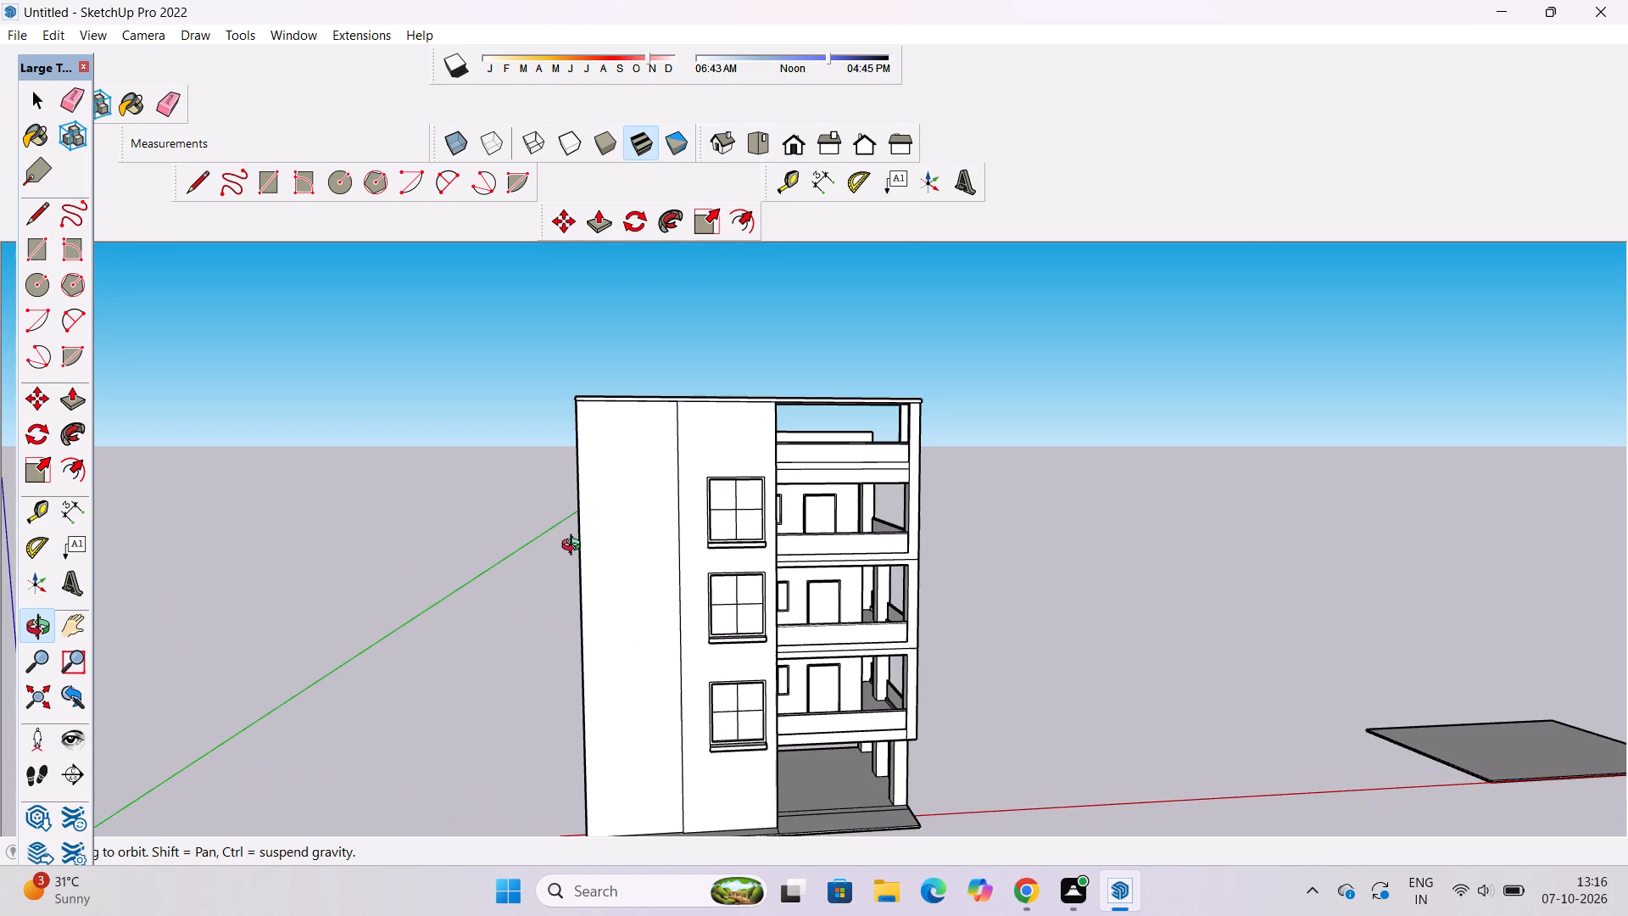
pyautogui.moveTo(503, 559); pyautogui.dragTo(775, 585)
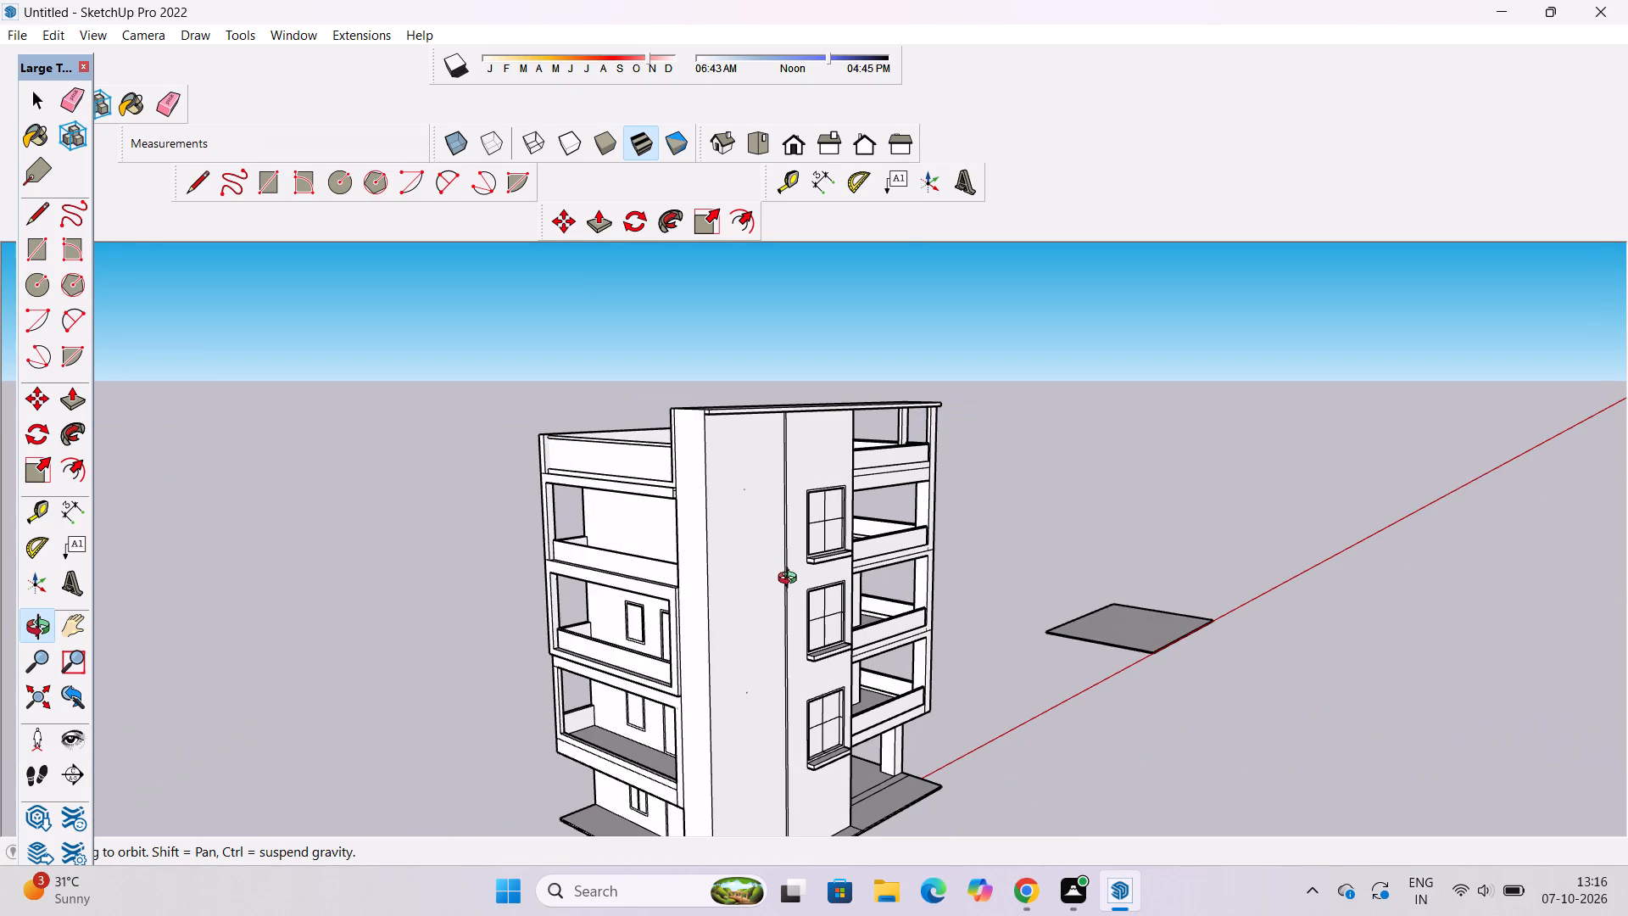
pyautogui.keyDown('shift'); pyautogui.moveTo(640, 723); pyautogui.dragTo(536, 612); pyautogui.keyUp('shift')
pyautogui.moveTo(533, 609); pyautogui.dragTo(719, 626)
pyautogui.keyDown('shift'); pyautogui.moveTo(723, 660); pyautogui.dragTo(726, 628); pyautogui.keyUp('shift')
pyautogui.moveTo(689, 645); pyautogui.dragTo(774, 634)
pyautogui.keyDown('shift'); pyautogui.moveTo(775, 634); pyautogui.dragTo(770, 651); pyautogui.keyUp('shift')
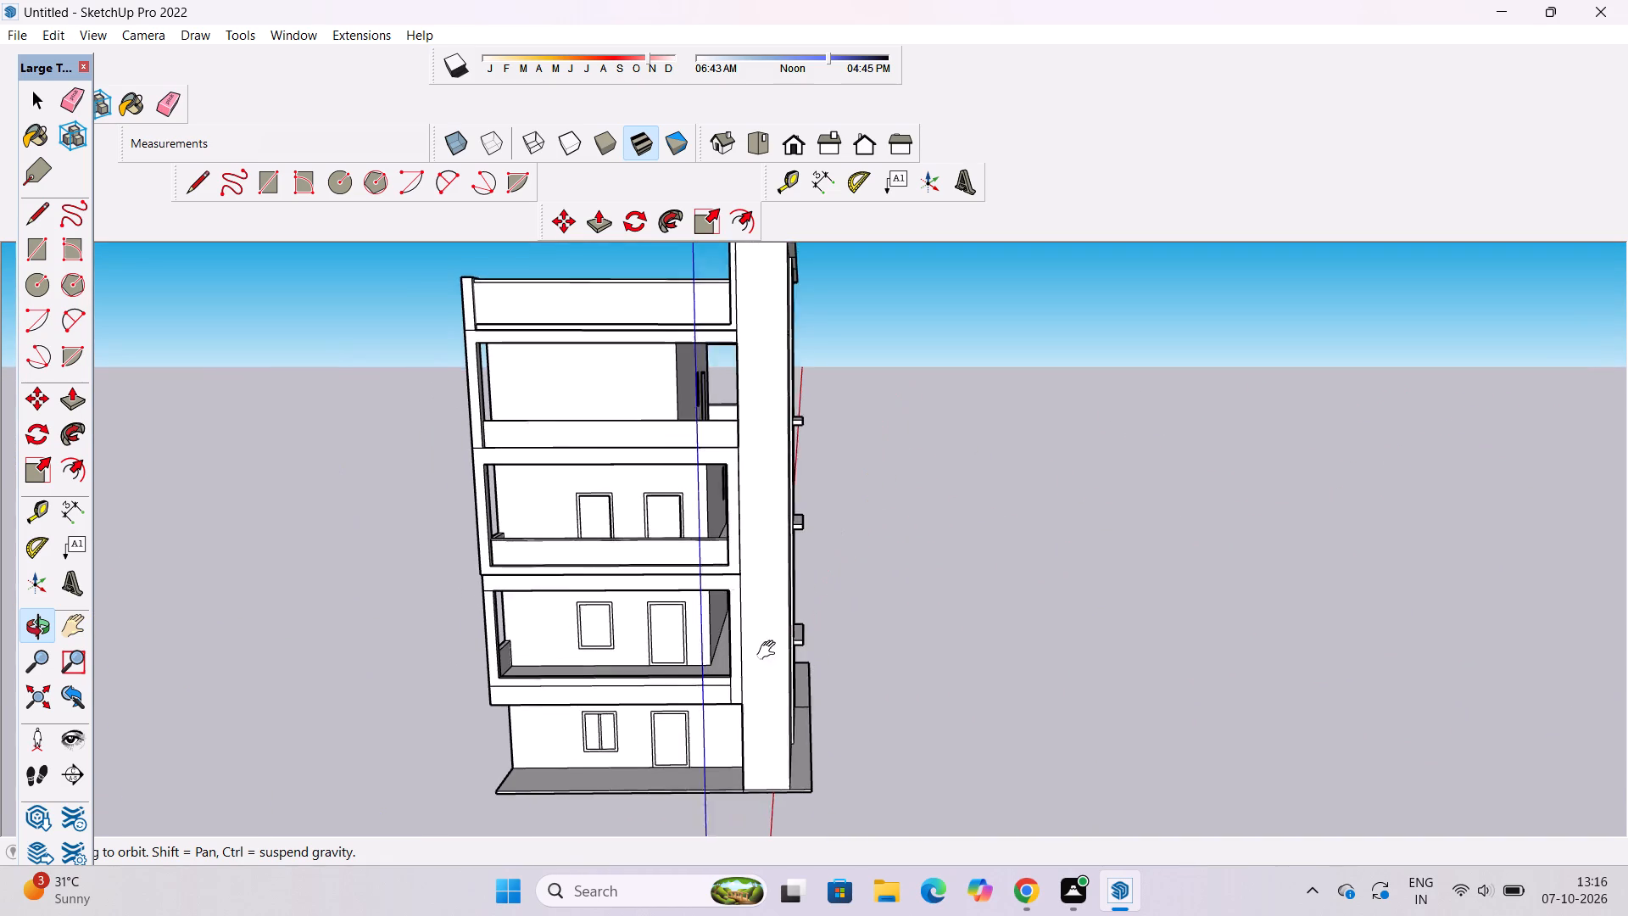
pyautogui.keyDown('shift'); pyautogui.moveTo(770, 651); pyautogui.dragTo(769, 652); pyautogui.keyUp('shift')
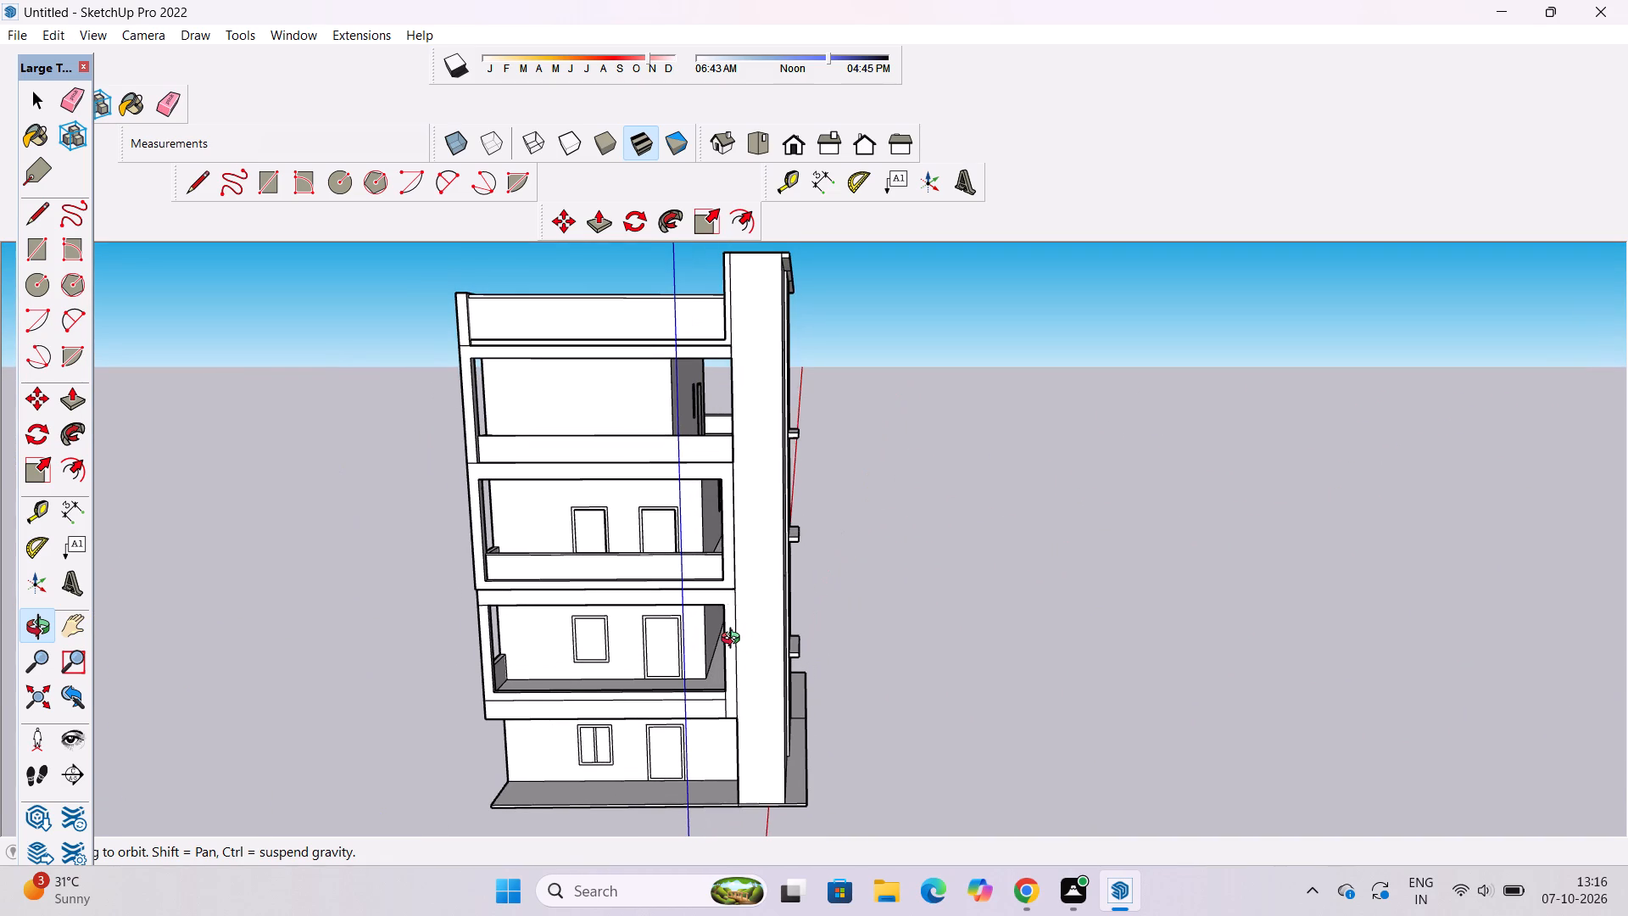
pyautogui.scroll(1, 734, 640)
pyautogui.keyDown('shift'); pyautogui.moveTo(734, 640); pyautogui.dragTo(606, 637); pyautogui.keyUp('shift')
pyautogui.scroll(2, 612, 641)
pyautogui.moveTo(616, 661); pyautogui.dragTo(643, 655)
pyautogui.keyDown('shift'); pyautogui.click(643, 655); pyautogui.keyUp('shift')
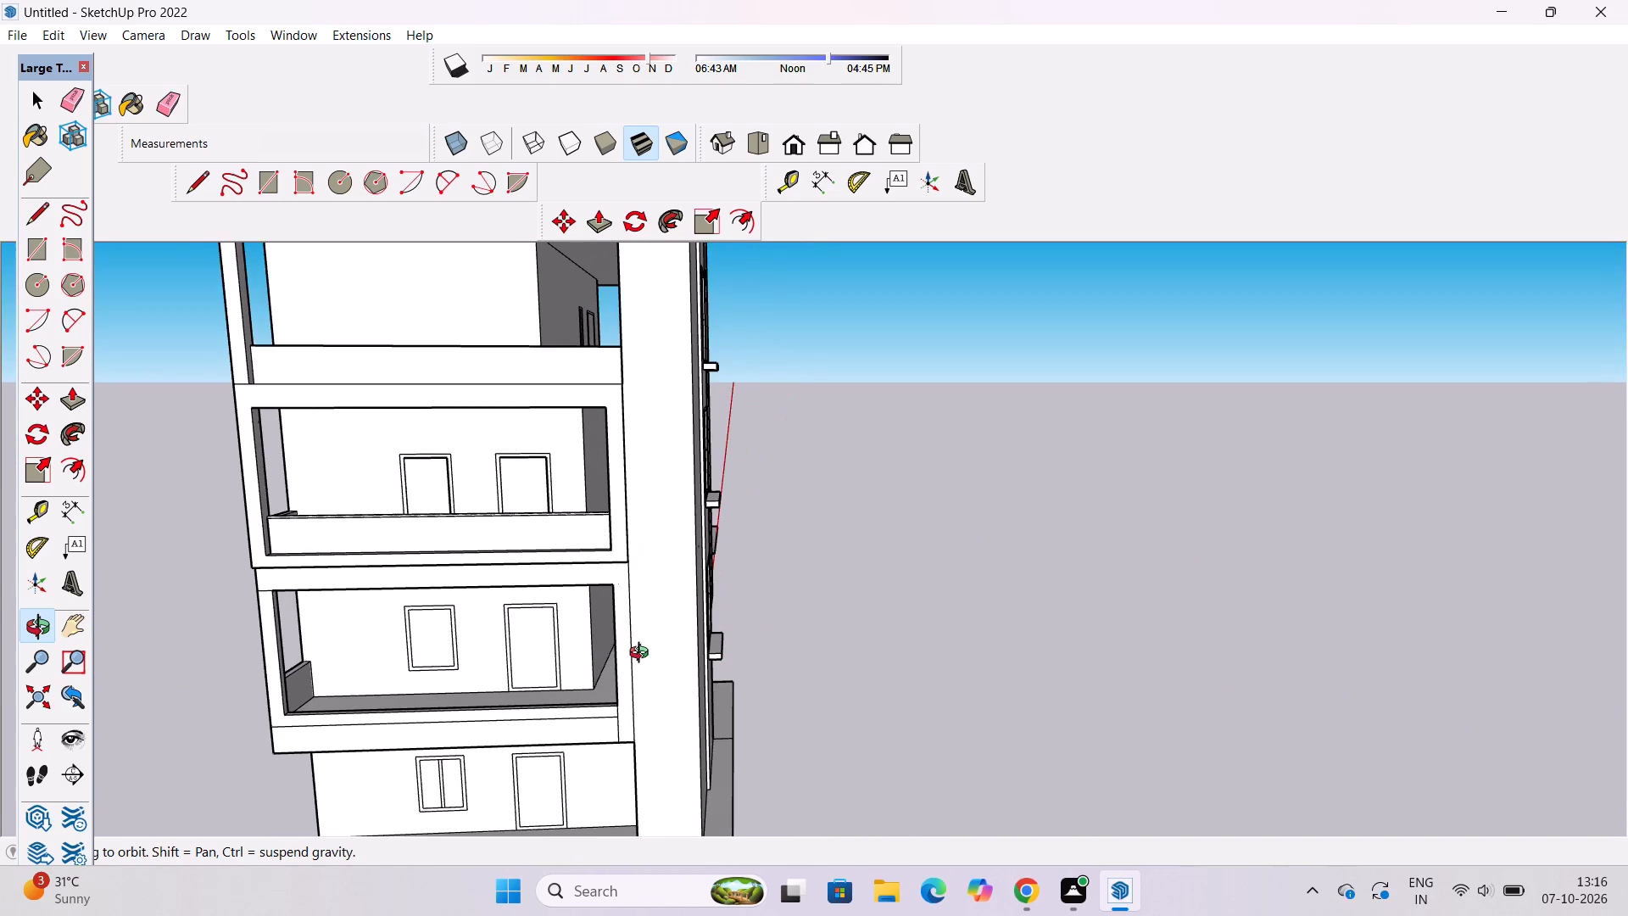
# Draw a window rectangle about 22' 10" by 10' 10" on the narrow side wall beside the first-floor balcony.
pyautogui.press('r')
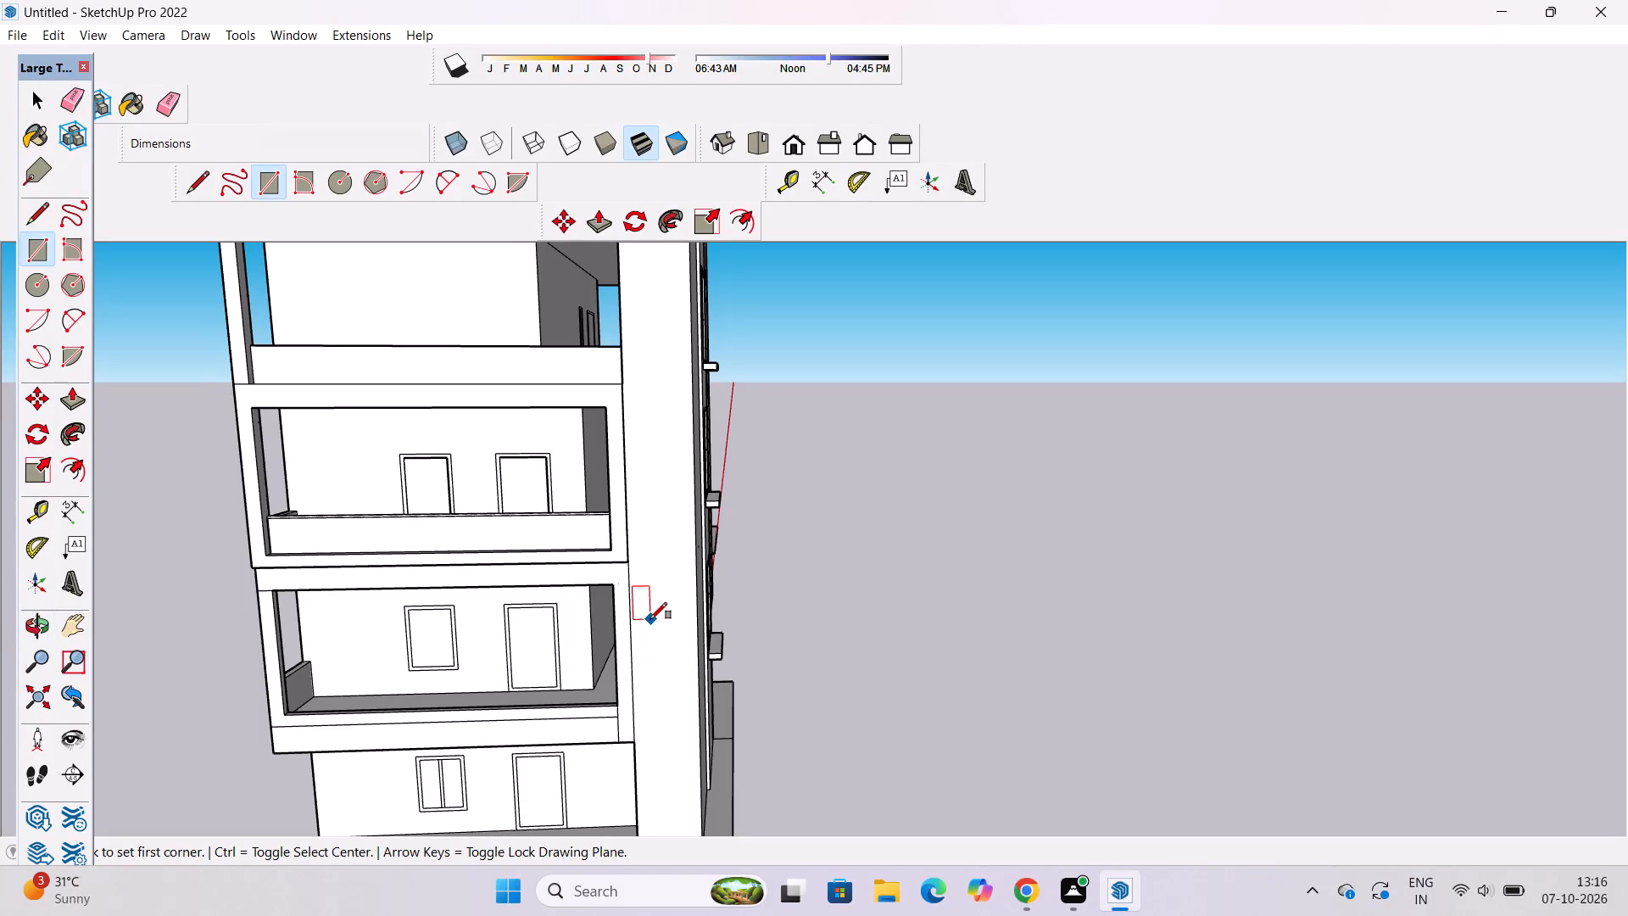
pyautogui.scroll(1, 650, 619)
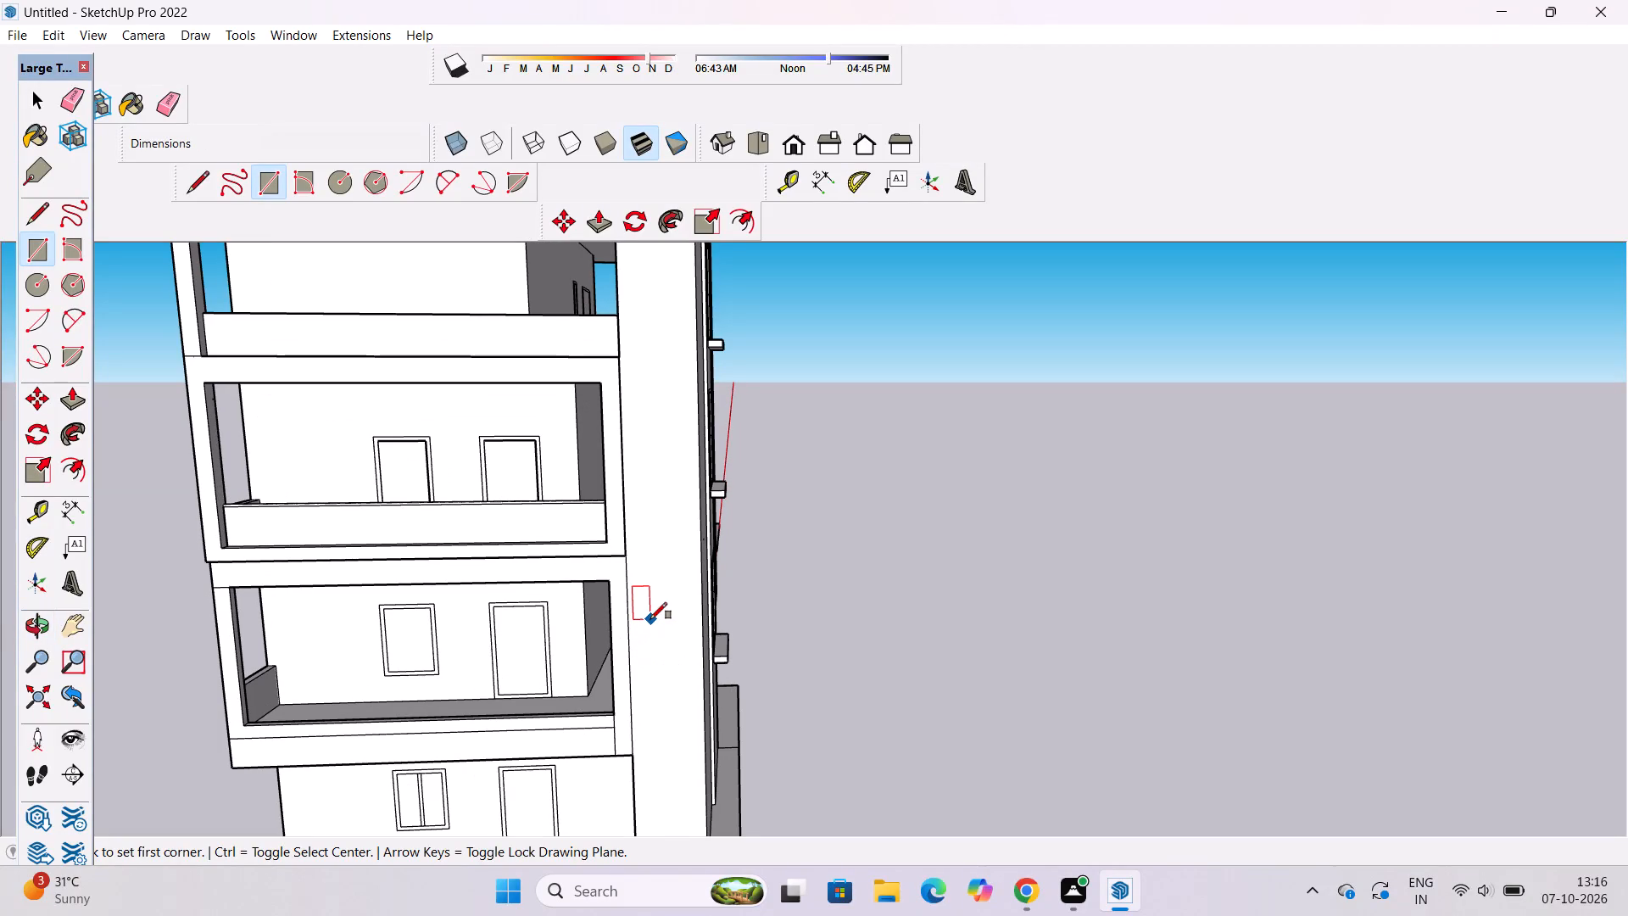
pyautogui.scroll(-1, 650, 619)
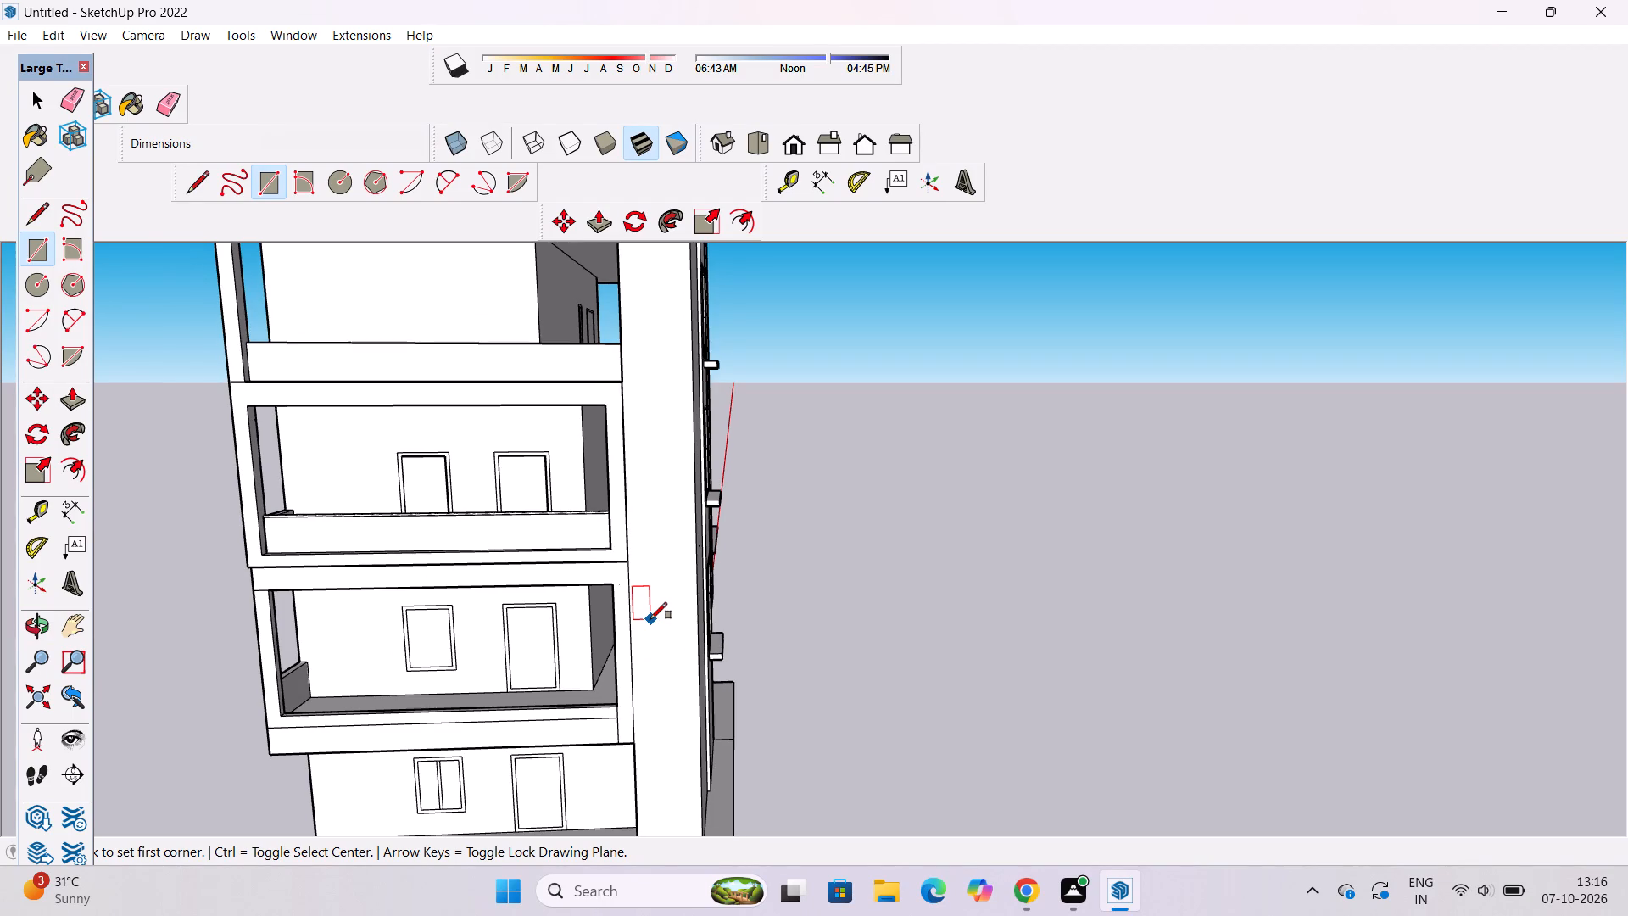
pyautogui.scroll(2, 633, 564)
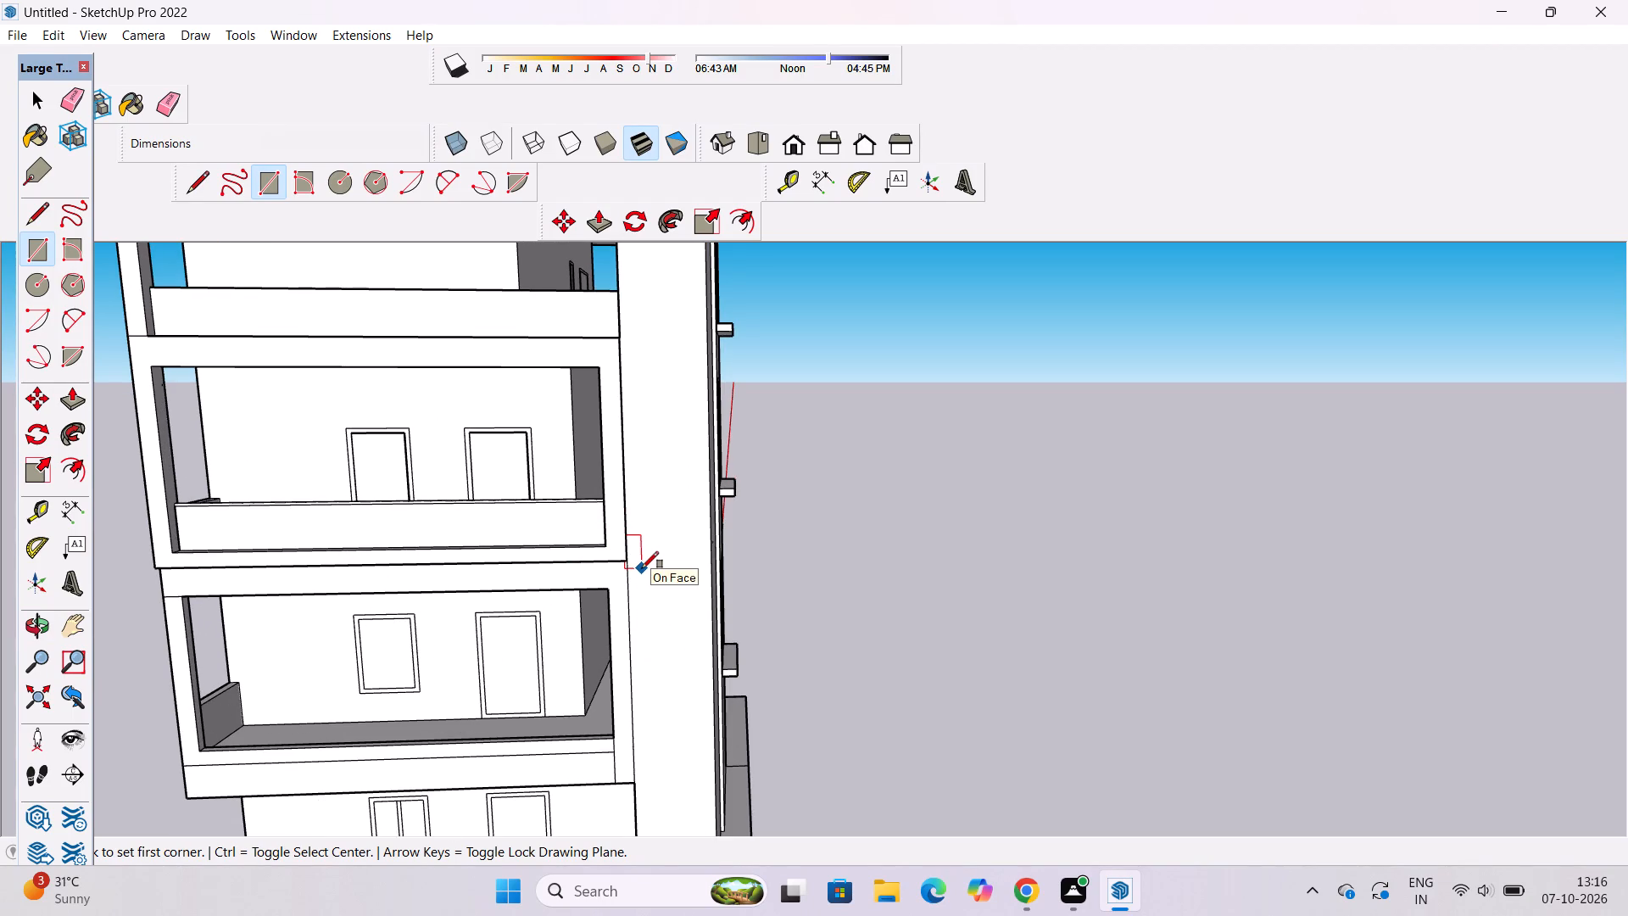
pyautogui.click(642, 563)
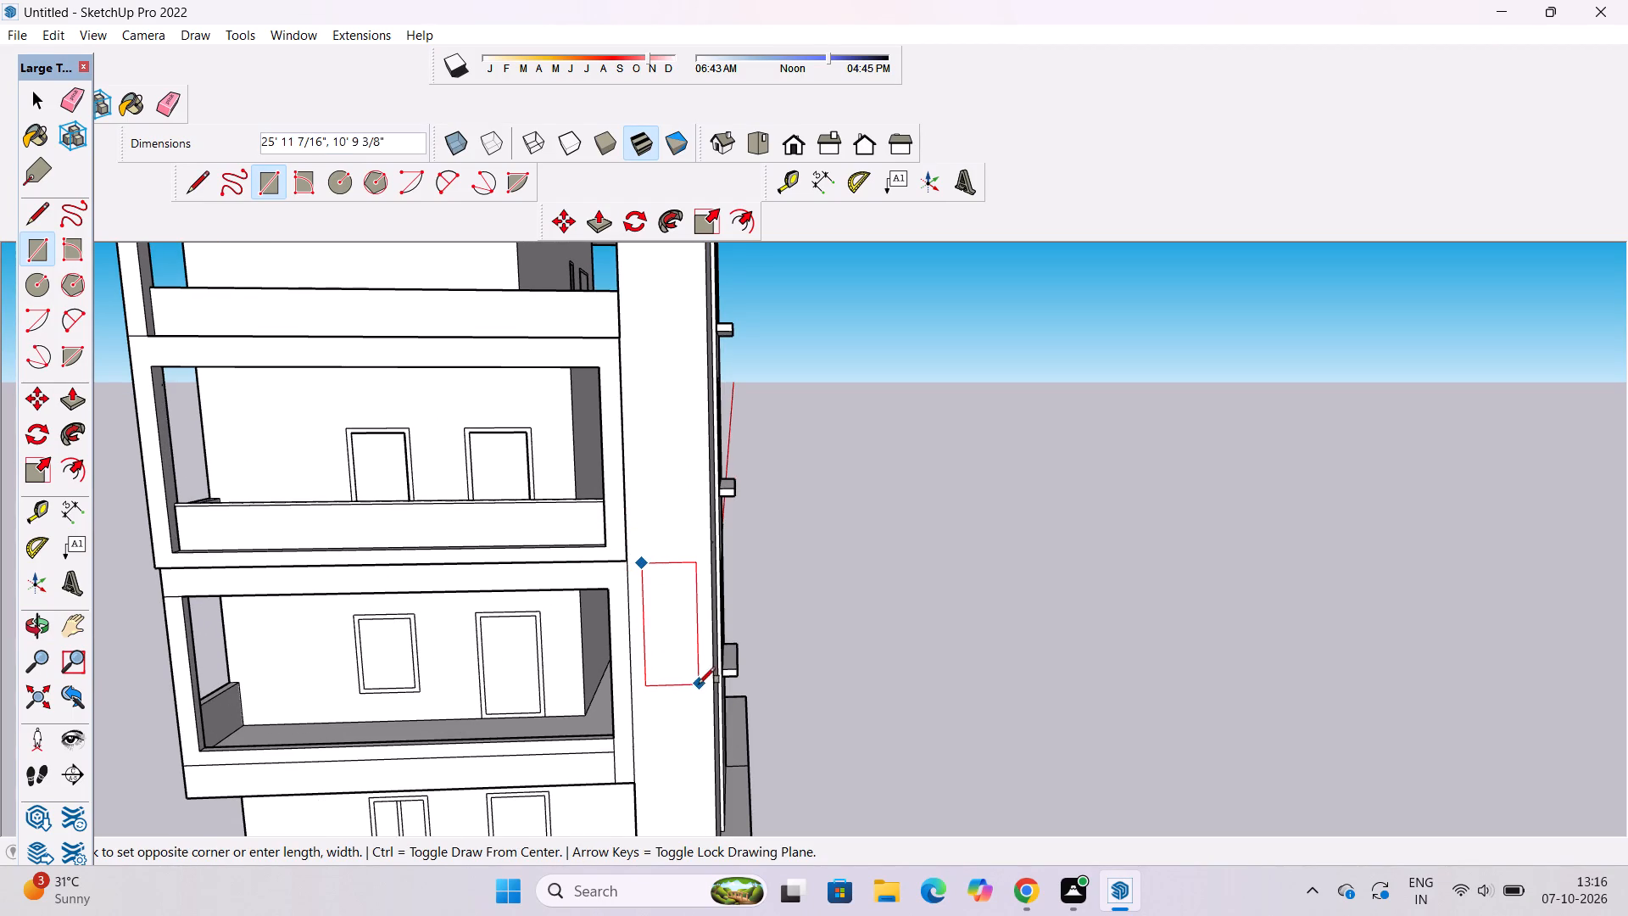
pyautogui.click(698, 670)
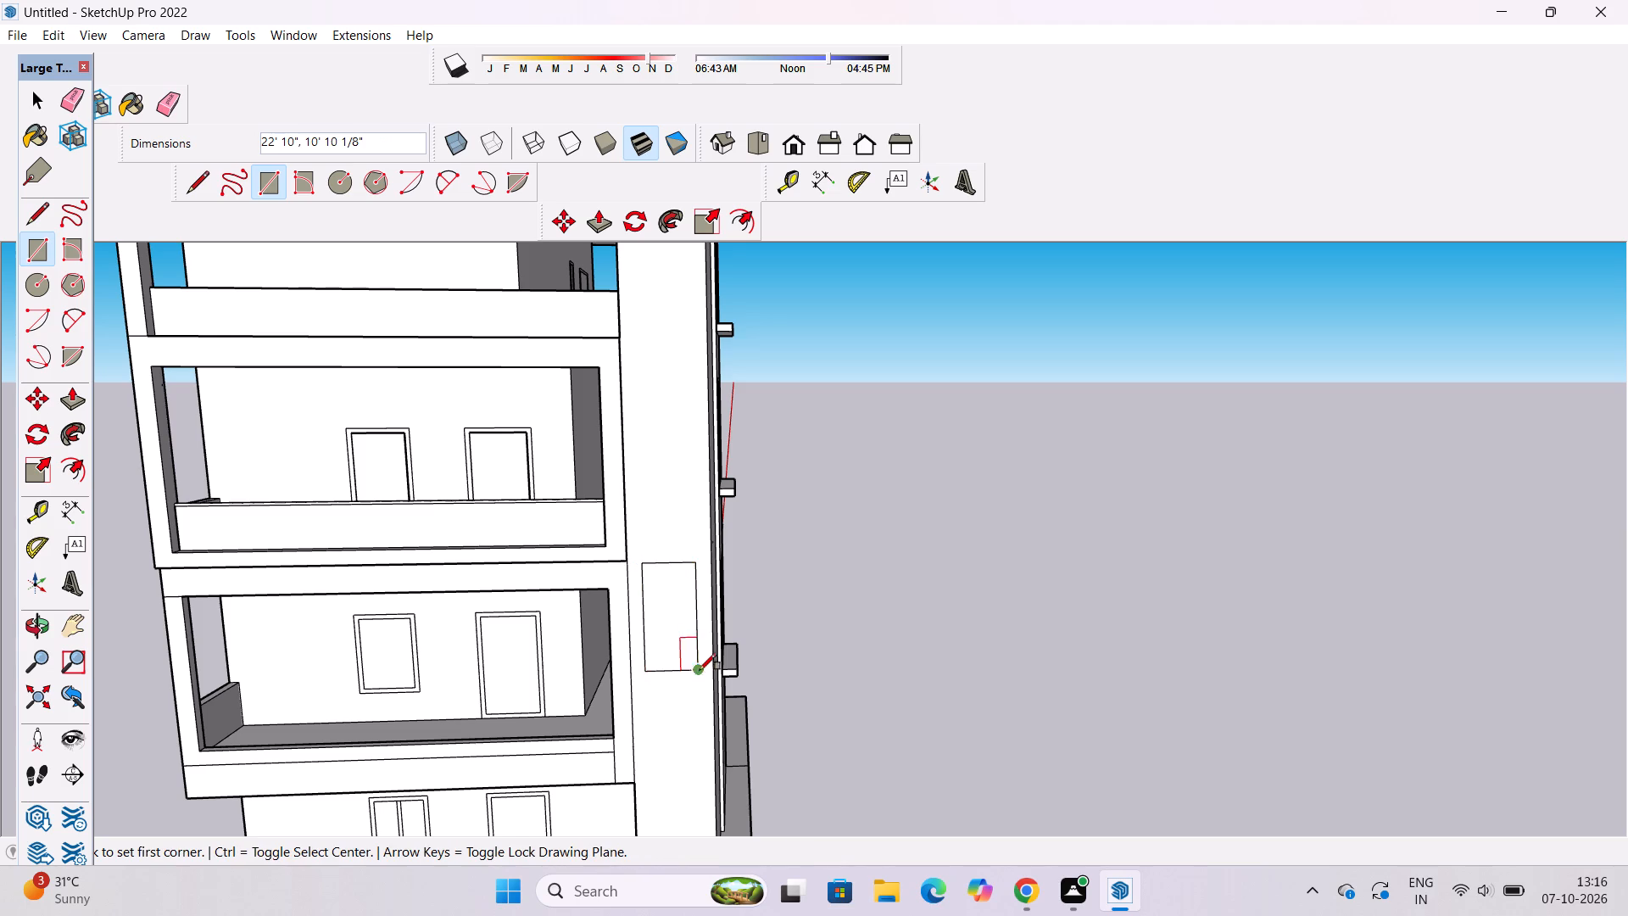
pyautogui.scroll(-3, 706, 740)
pyautogui.scroll(1, 706, 740)
pyautogui.press('space')
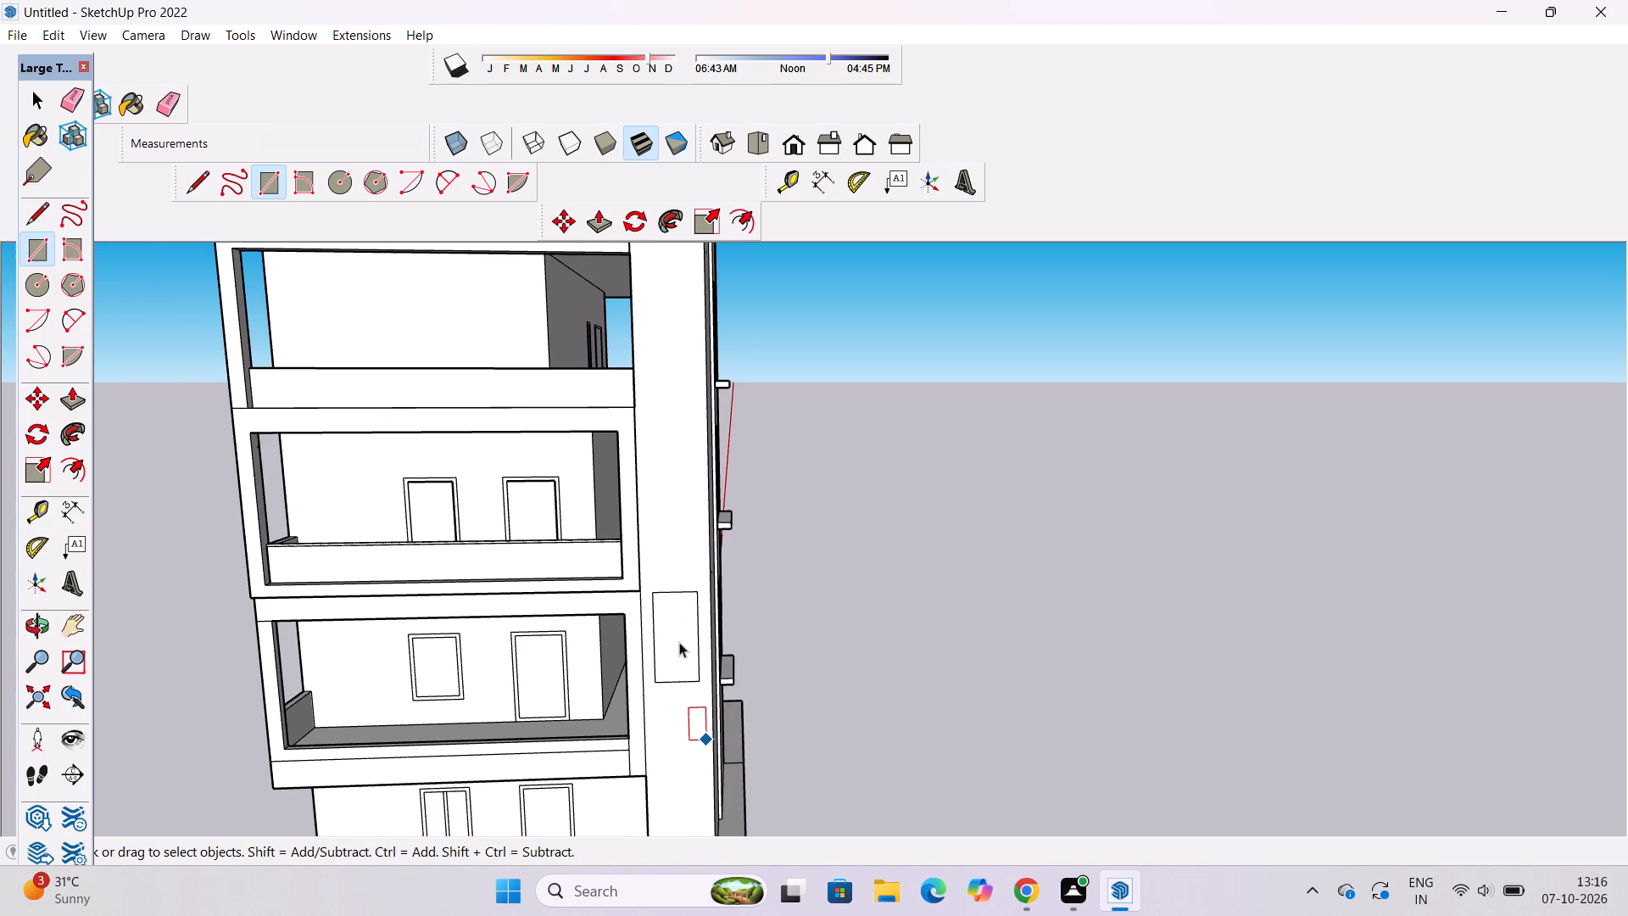
# Copy the window rectangle straight up the narrow side wall twice, about 46' 4" and a further 48' 7" higher.
pyautogui.doubleClick(679, 642)
pyautogui.press('m')
pyautogui.click(657, 684)
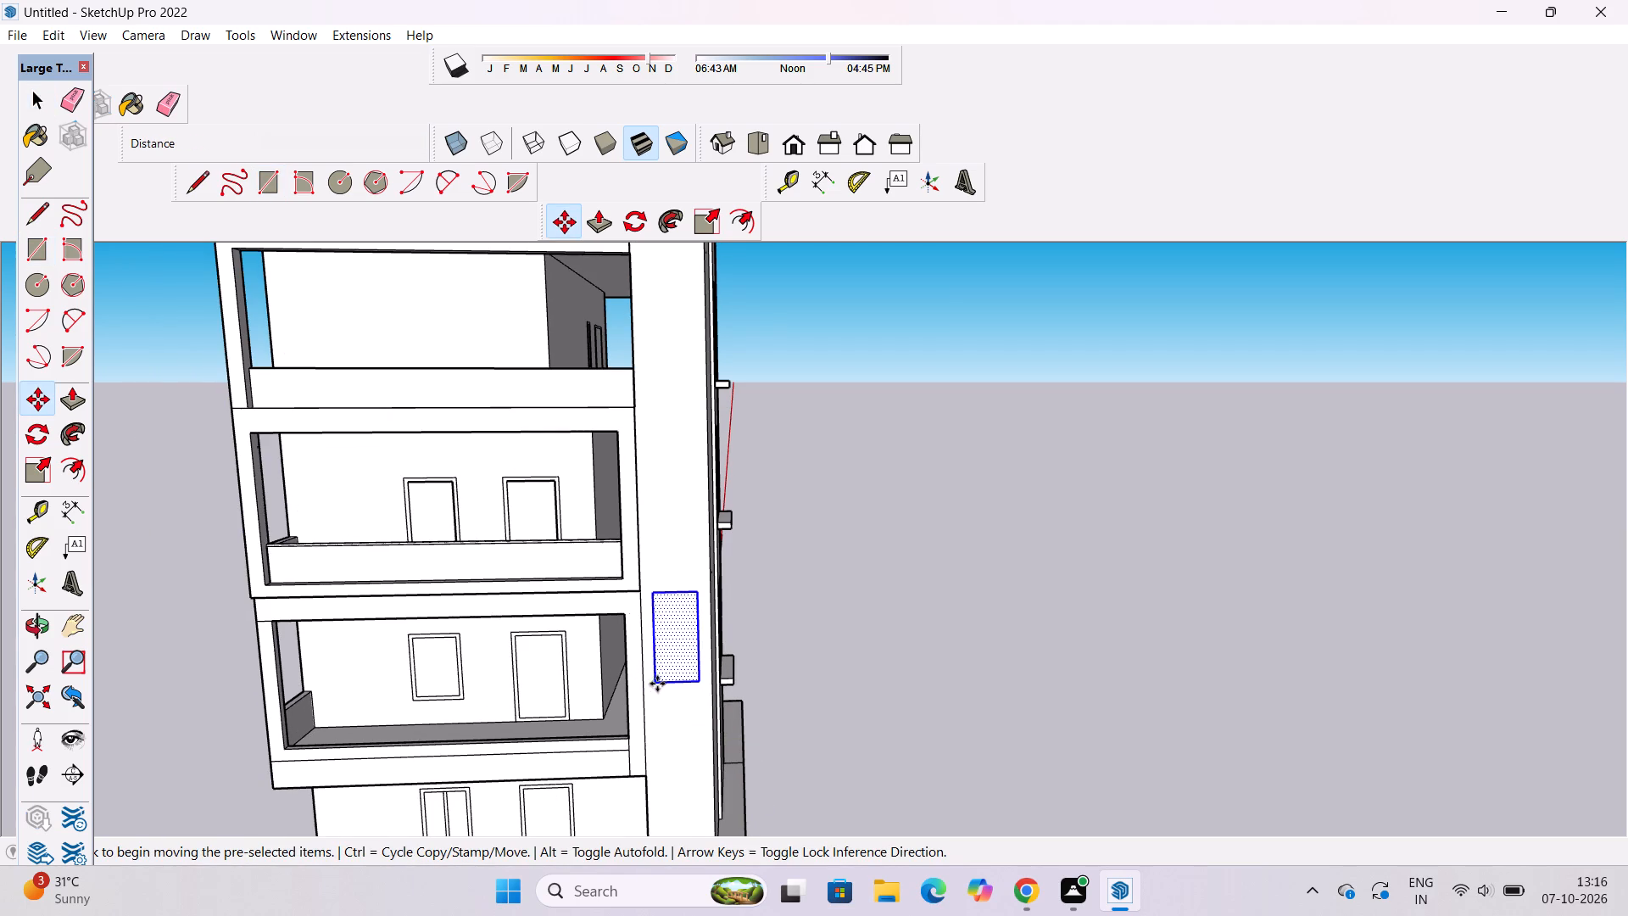
pyautogui.scroll(-4, 650, 662)
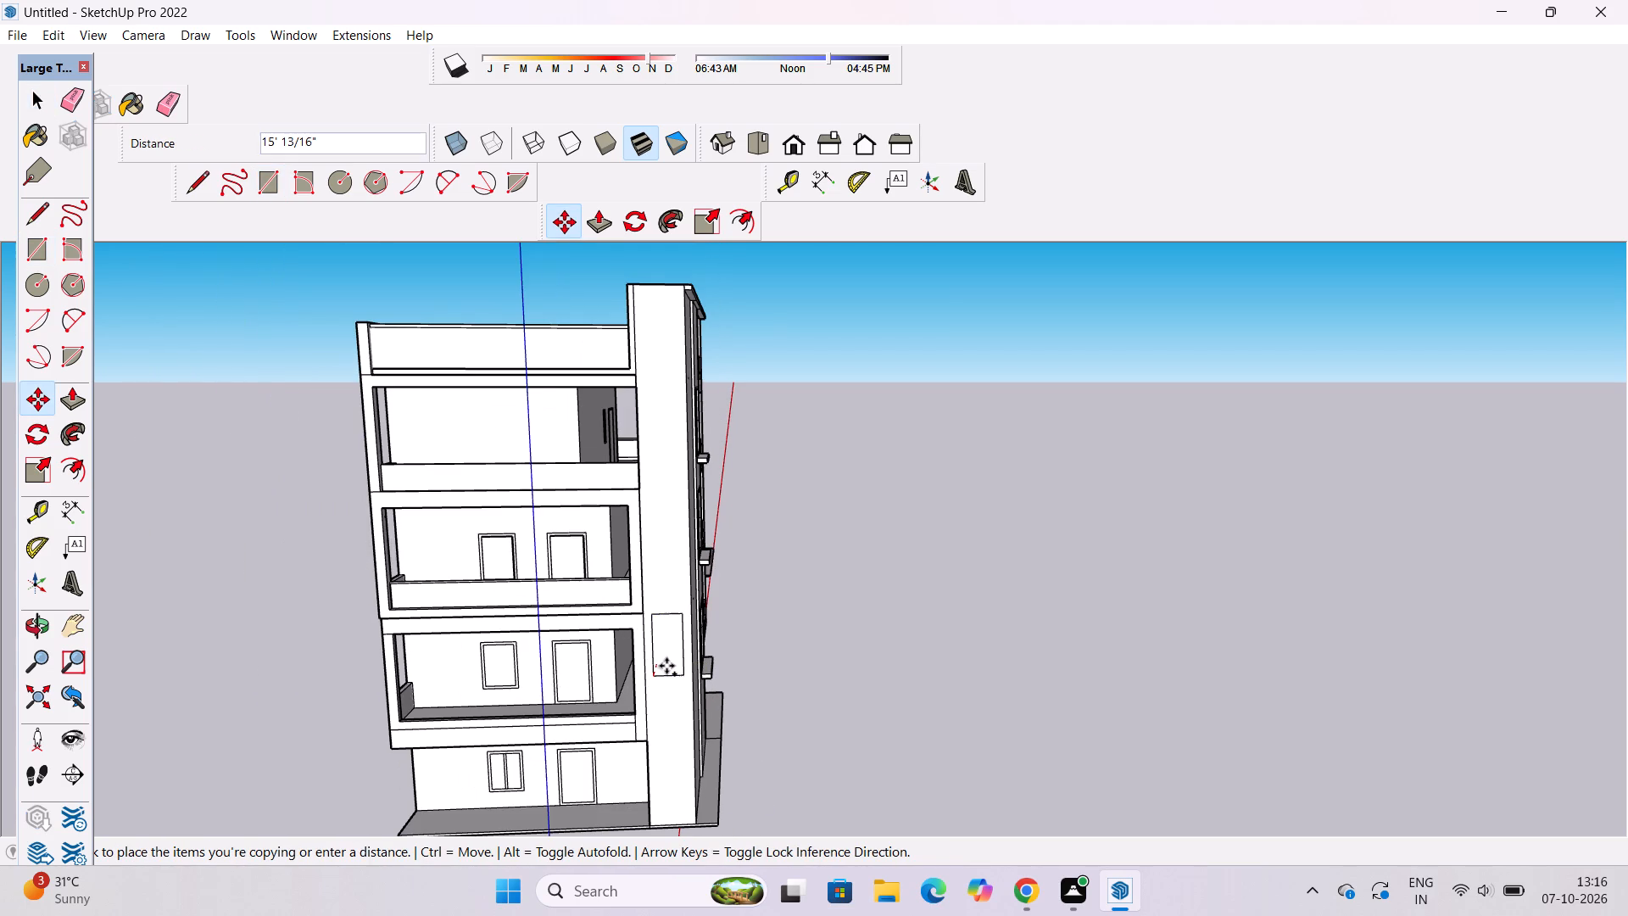
pyautogui.scroll(-1, 667, 666)
pyautogui.scroll(1, 667, 666)
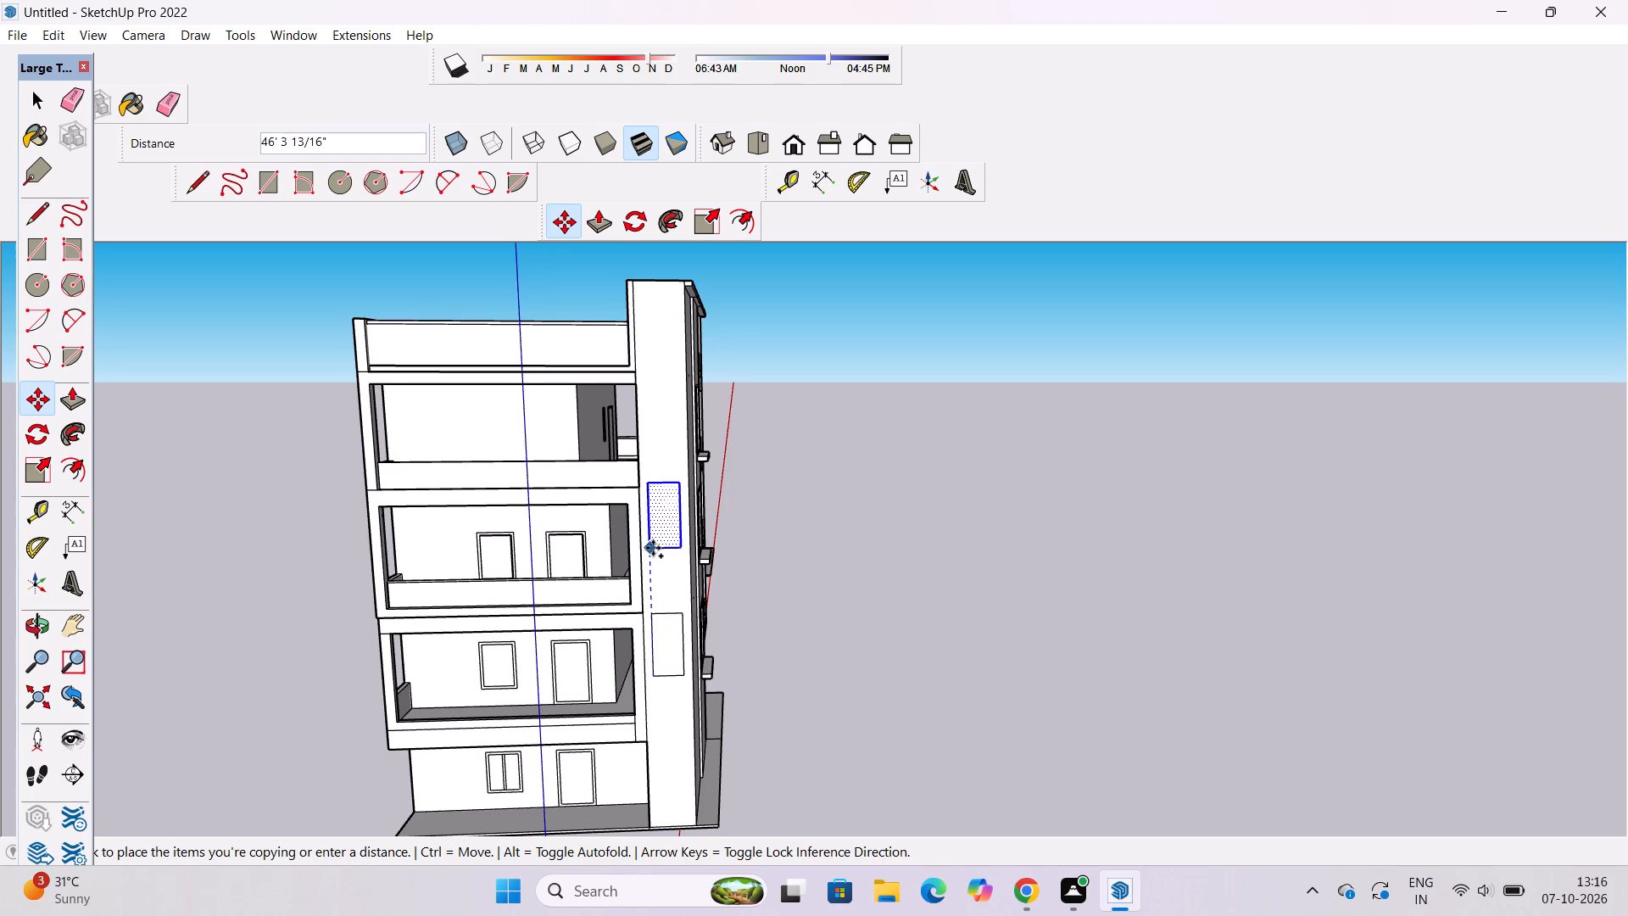
pyautogui.click(653, 548)
pyautogui.click(653, 545)
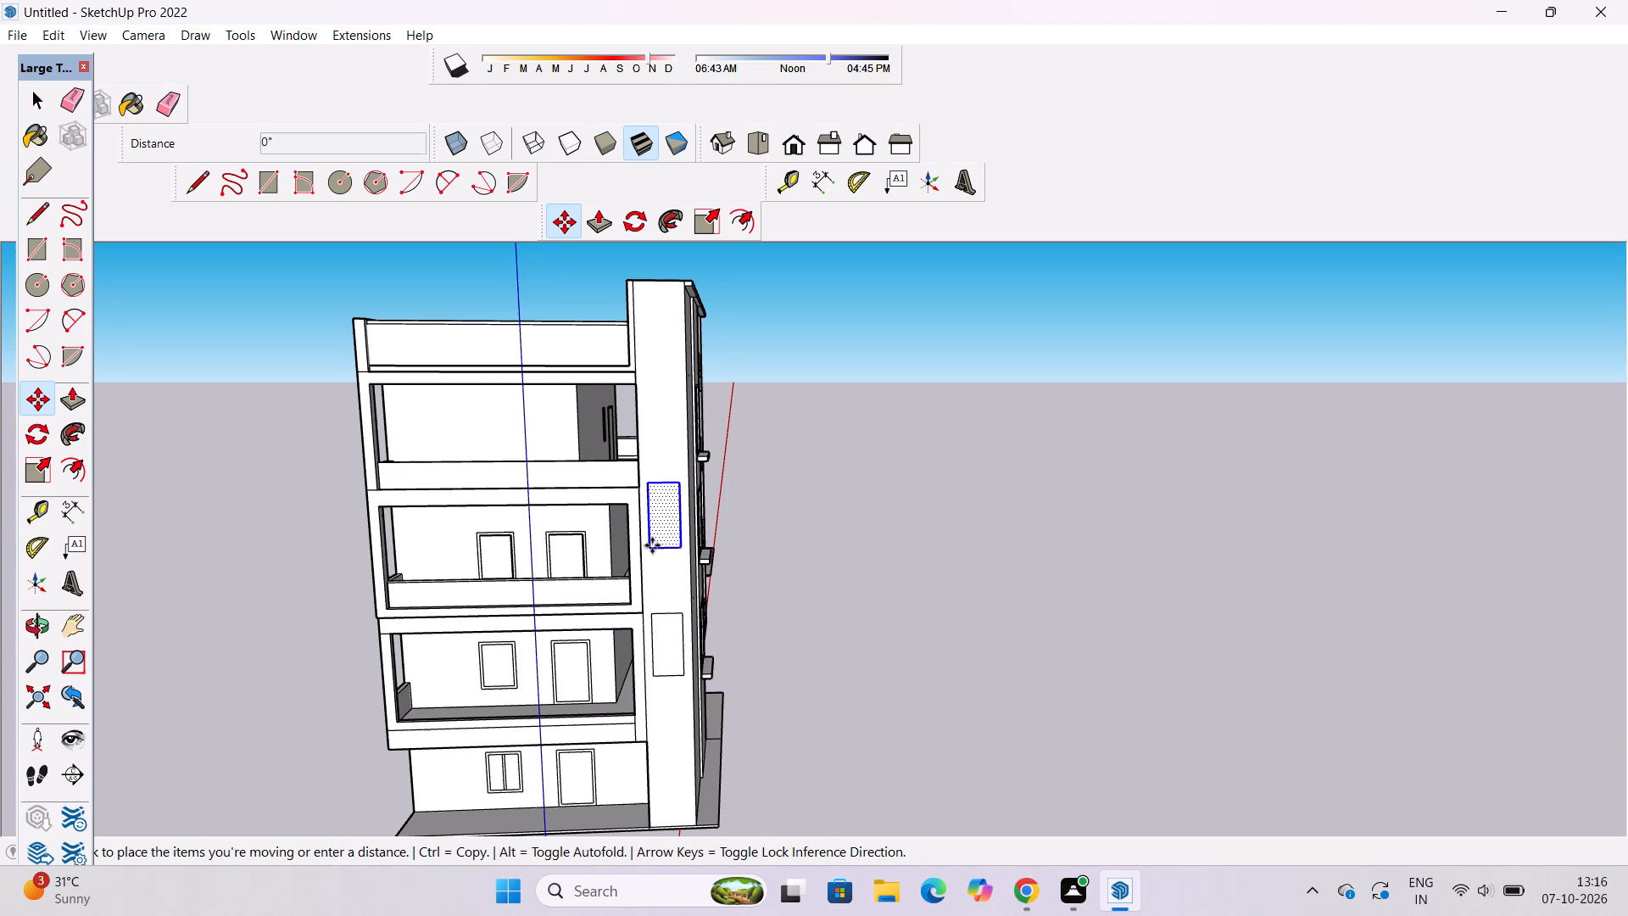
pyautogui.click(646, 407)
pyautogui.press('space')
pyautogui.click(830, 476)
# Offset the outlines of all three side-wall window rectangles 1' inward as frames.
pyautogui.scroll(5, 792, 500)
pyautogui.write('of')
pyautogui.scroll(-6, 792, 500)
pyautogui.scroll(4, 661, 382)
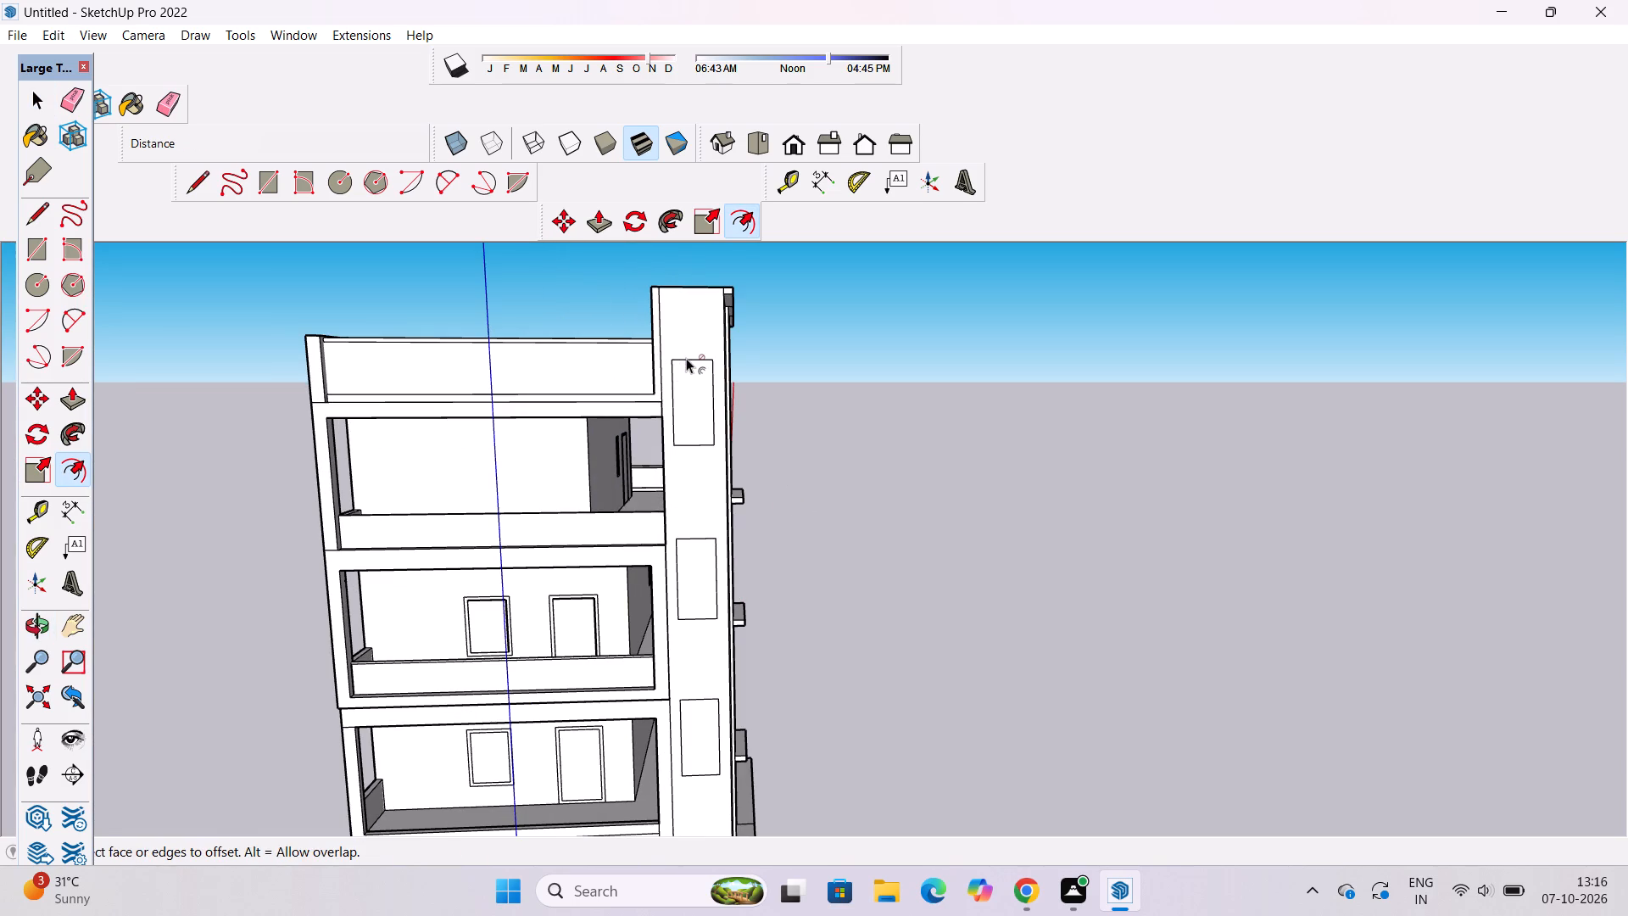
pyautogui.click(687, 365)
pyautogui.write("1'")
pyautogui.press('Return')
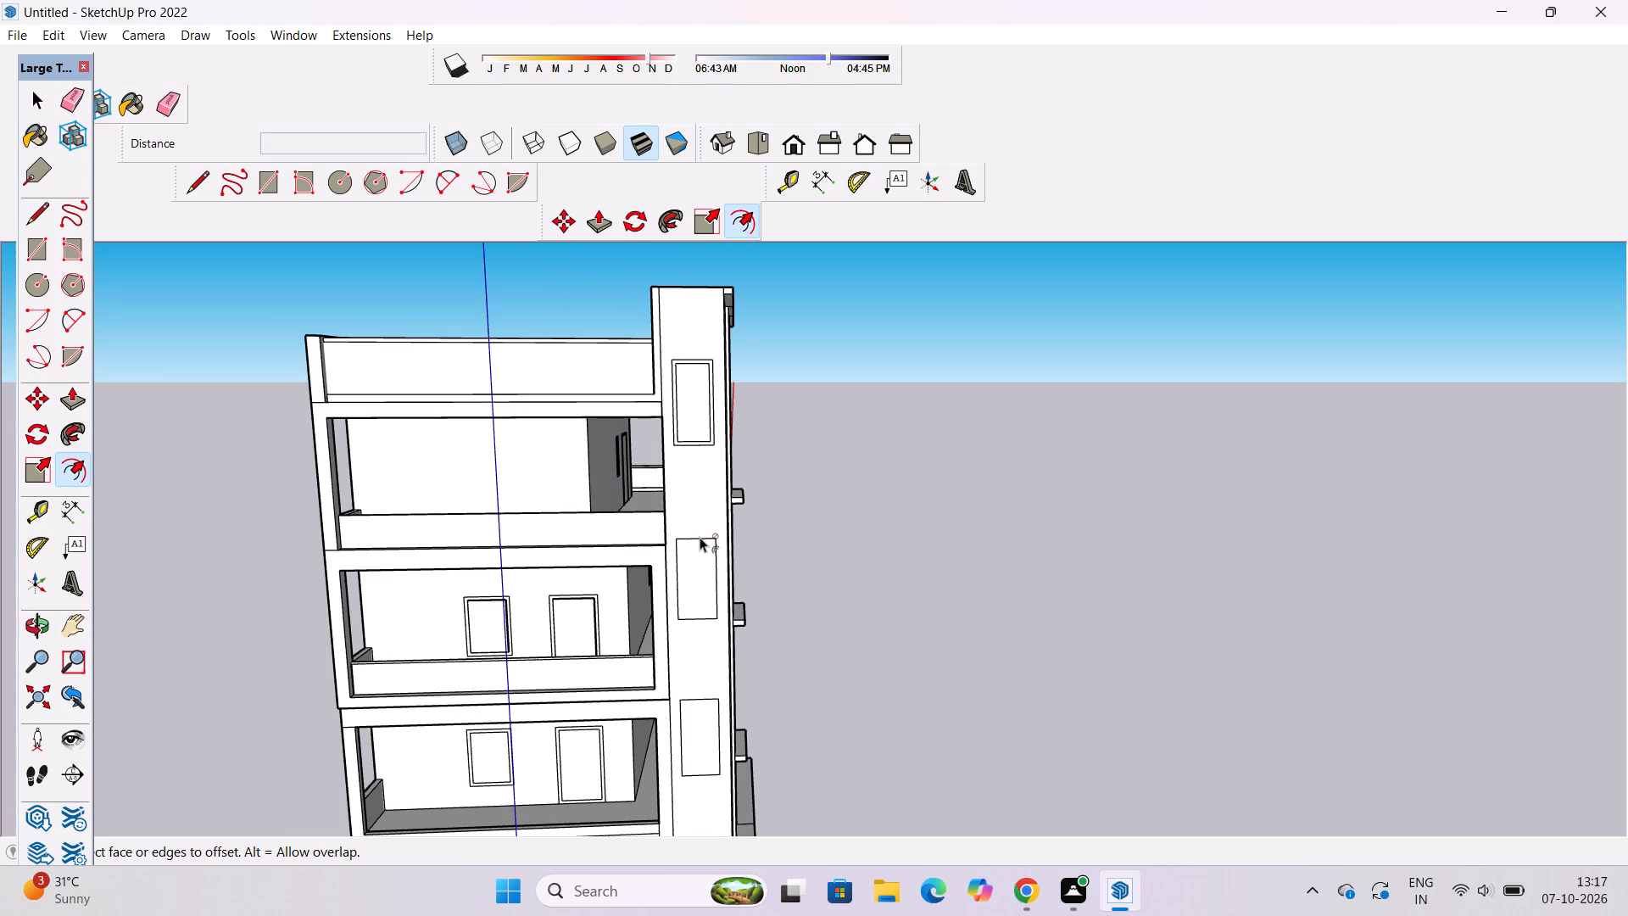
pyautogui.click(697, 544)
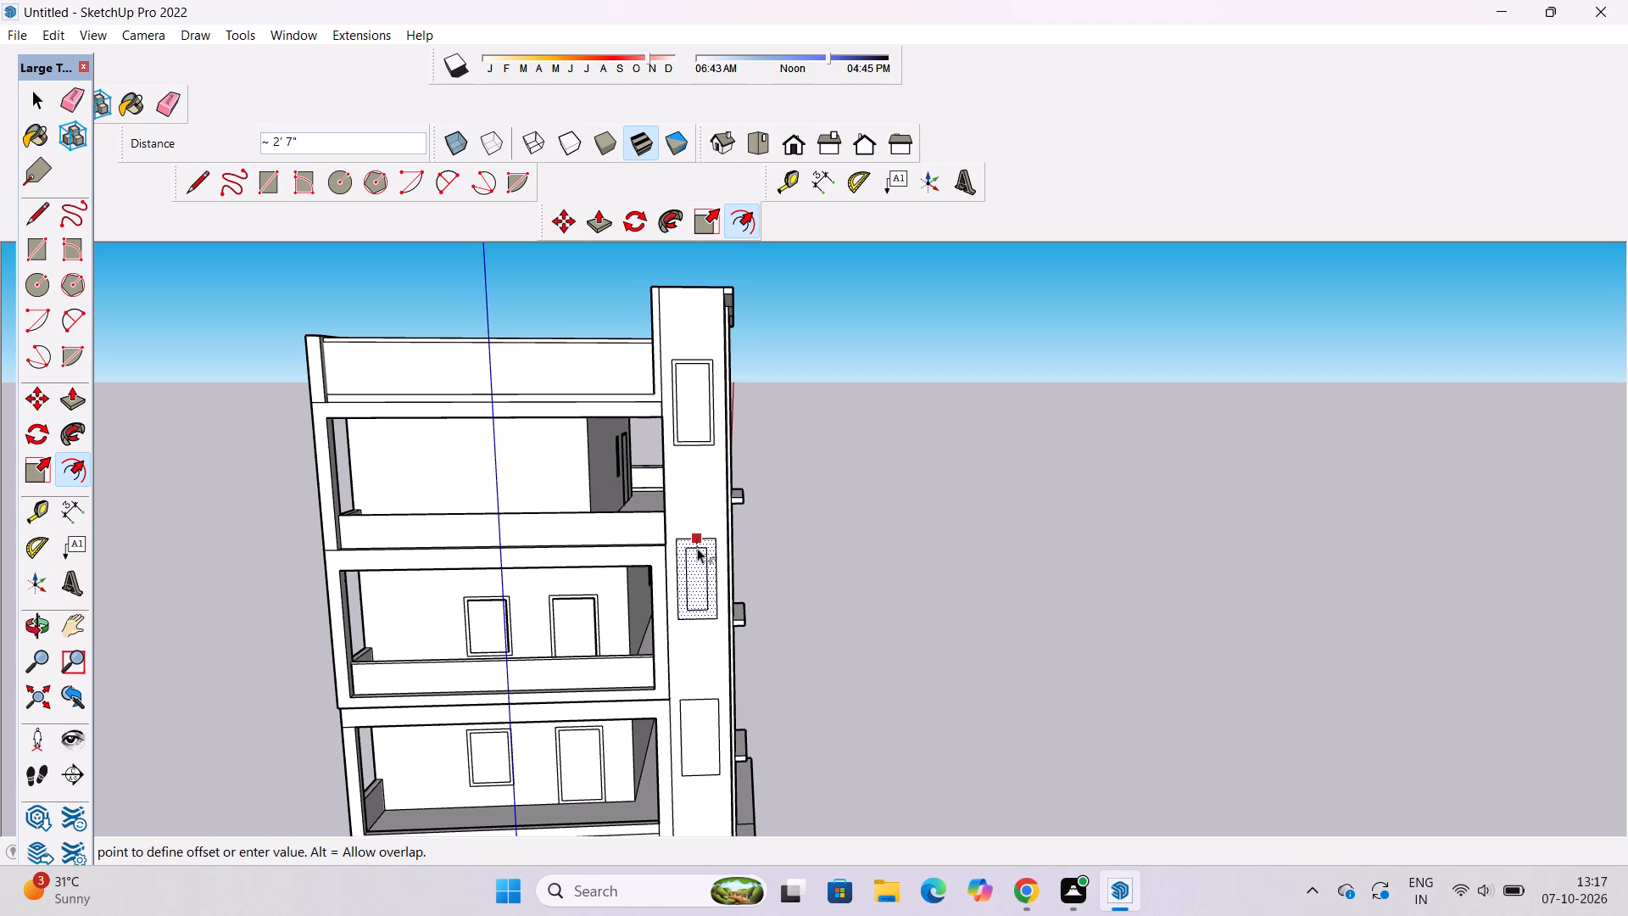
pyautogui.write("1'")
pyautogui.press('Return')
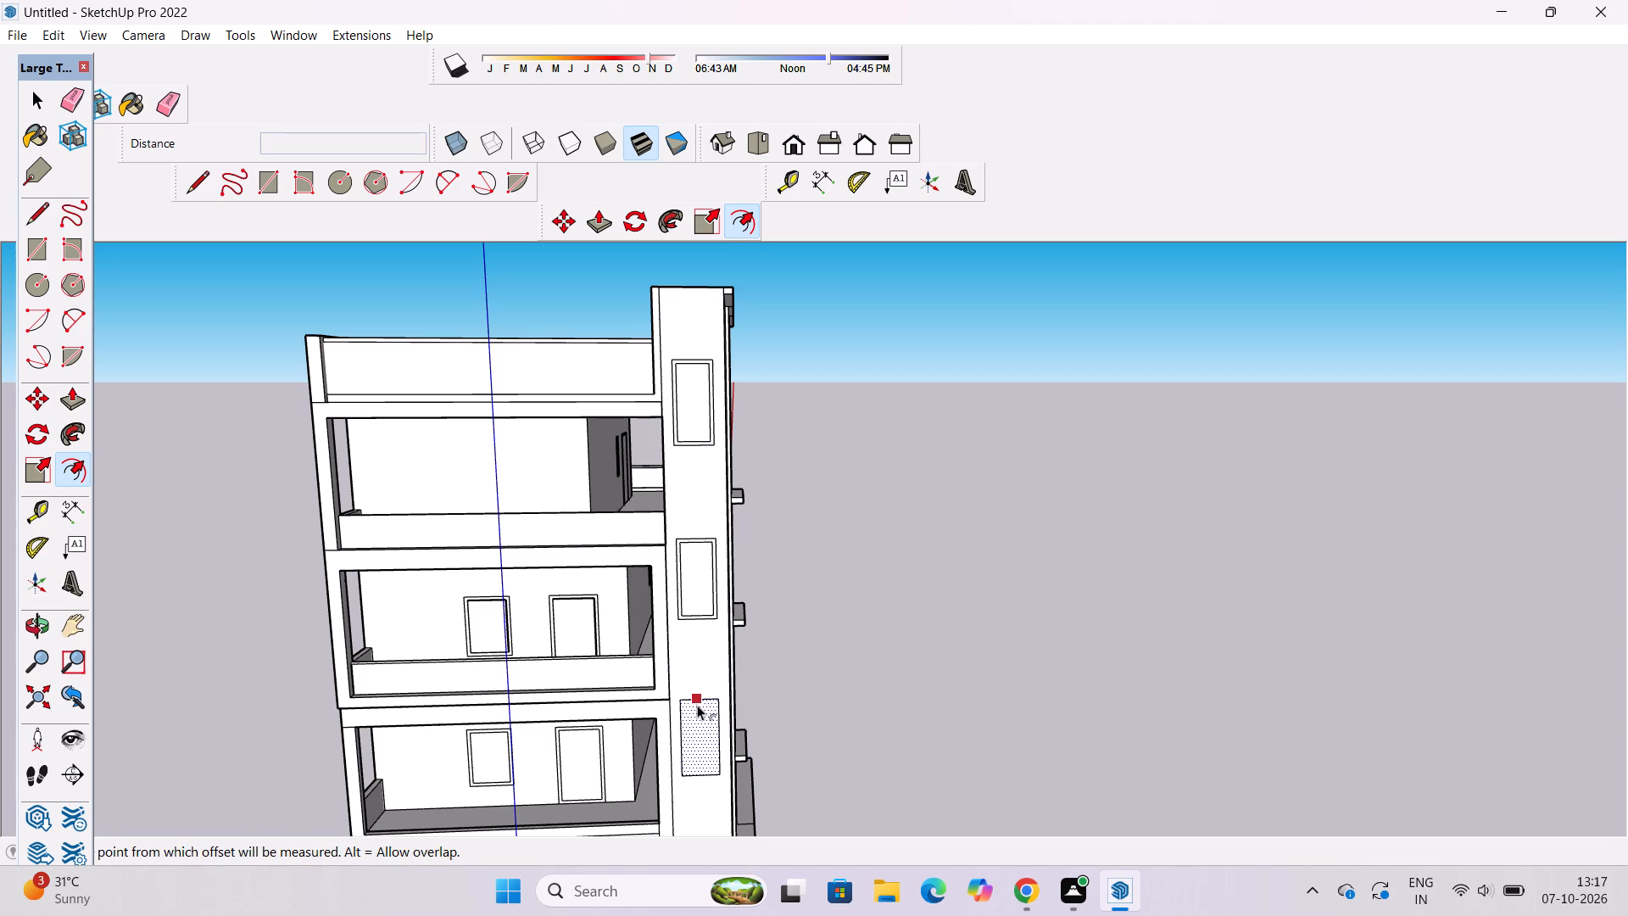
pyautogui.click(697, 705)
pyautogui.write("1'")
pyautogui.press('Return')
pyautogui.press('space')
# Recess the inner panels of the top and middle side-wall windows by 1'.
pyautogui.scroll(6, 710, 357)
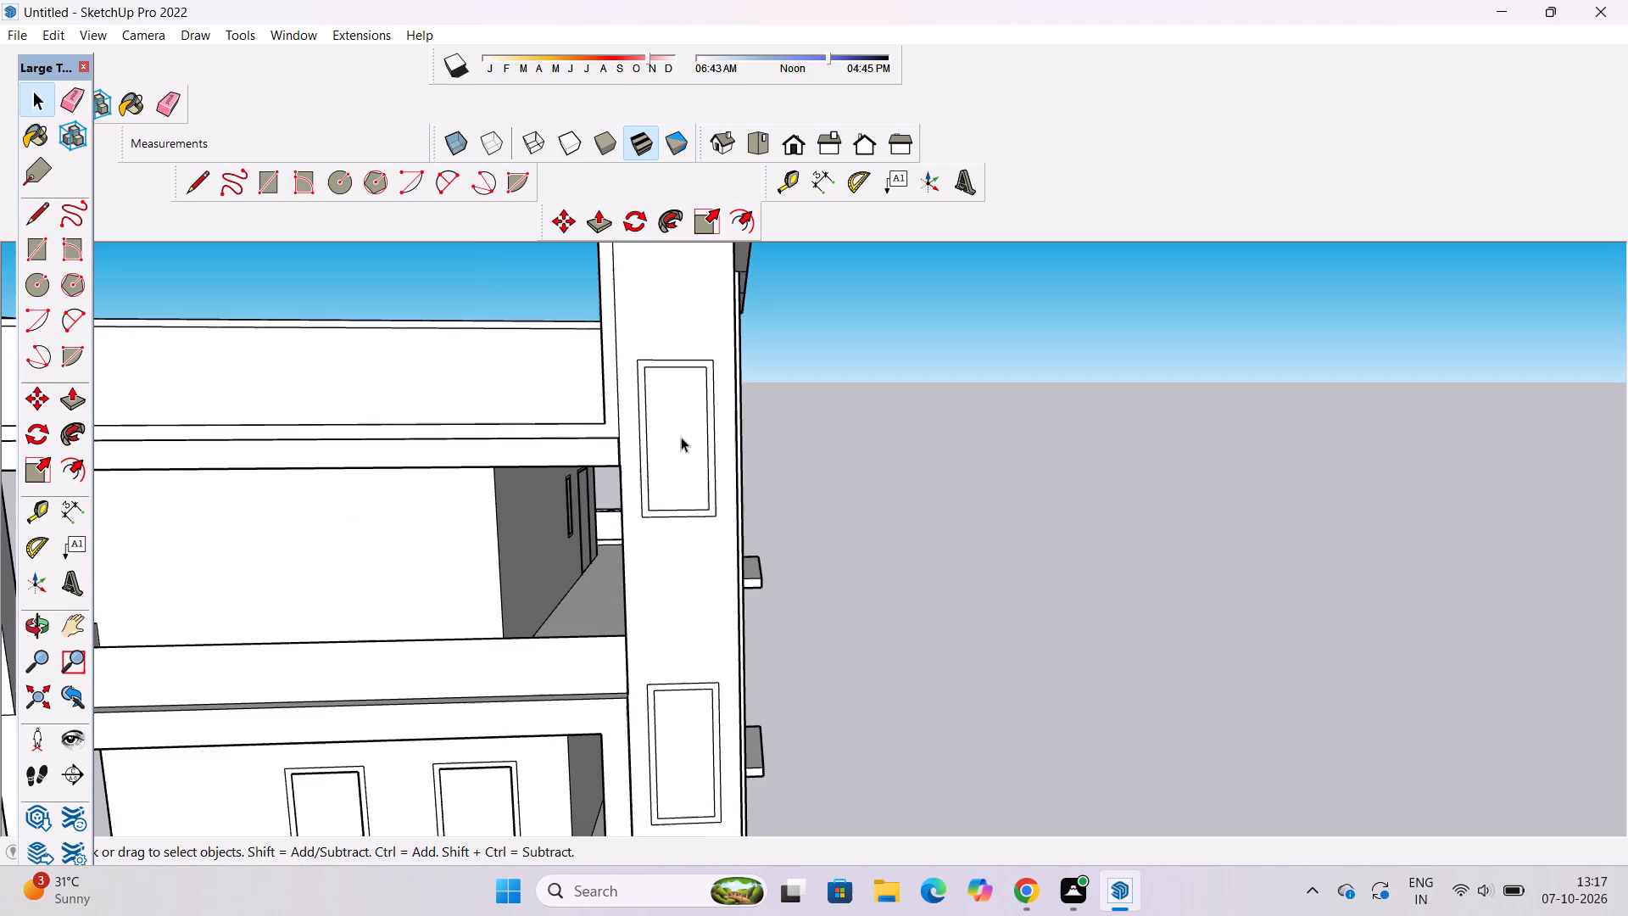
pyautogui.click(681, 437)
pyautogui.scroll(3, 681, 437)
pyautogui.press('p')
pyautogui.click(681, 437)
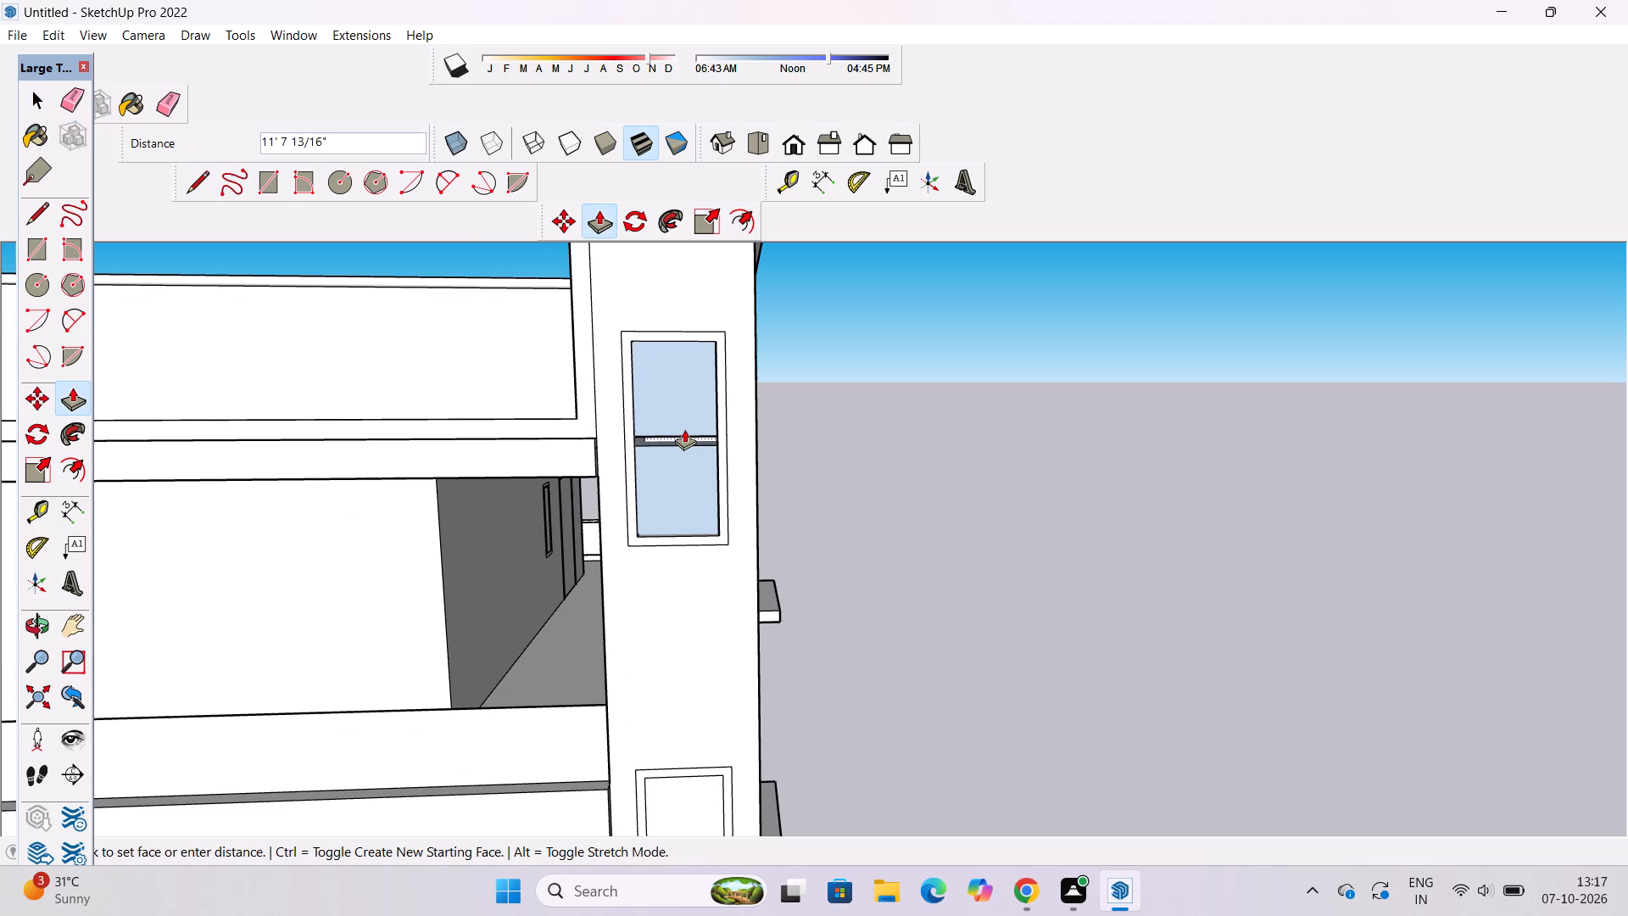
pyautogui.write("1'")
pyautogui.press('Return')
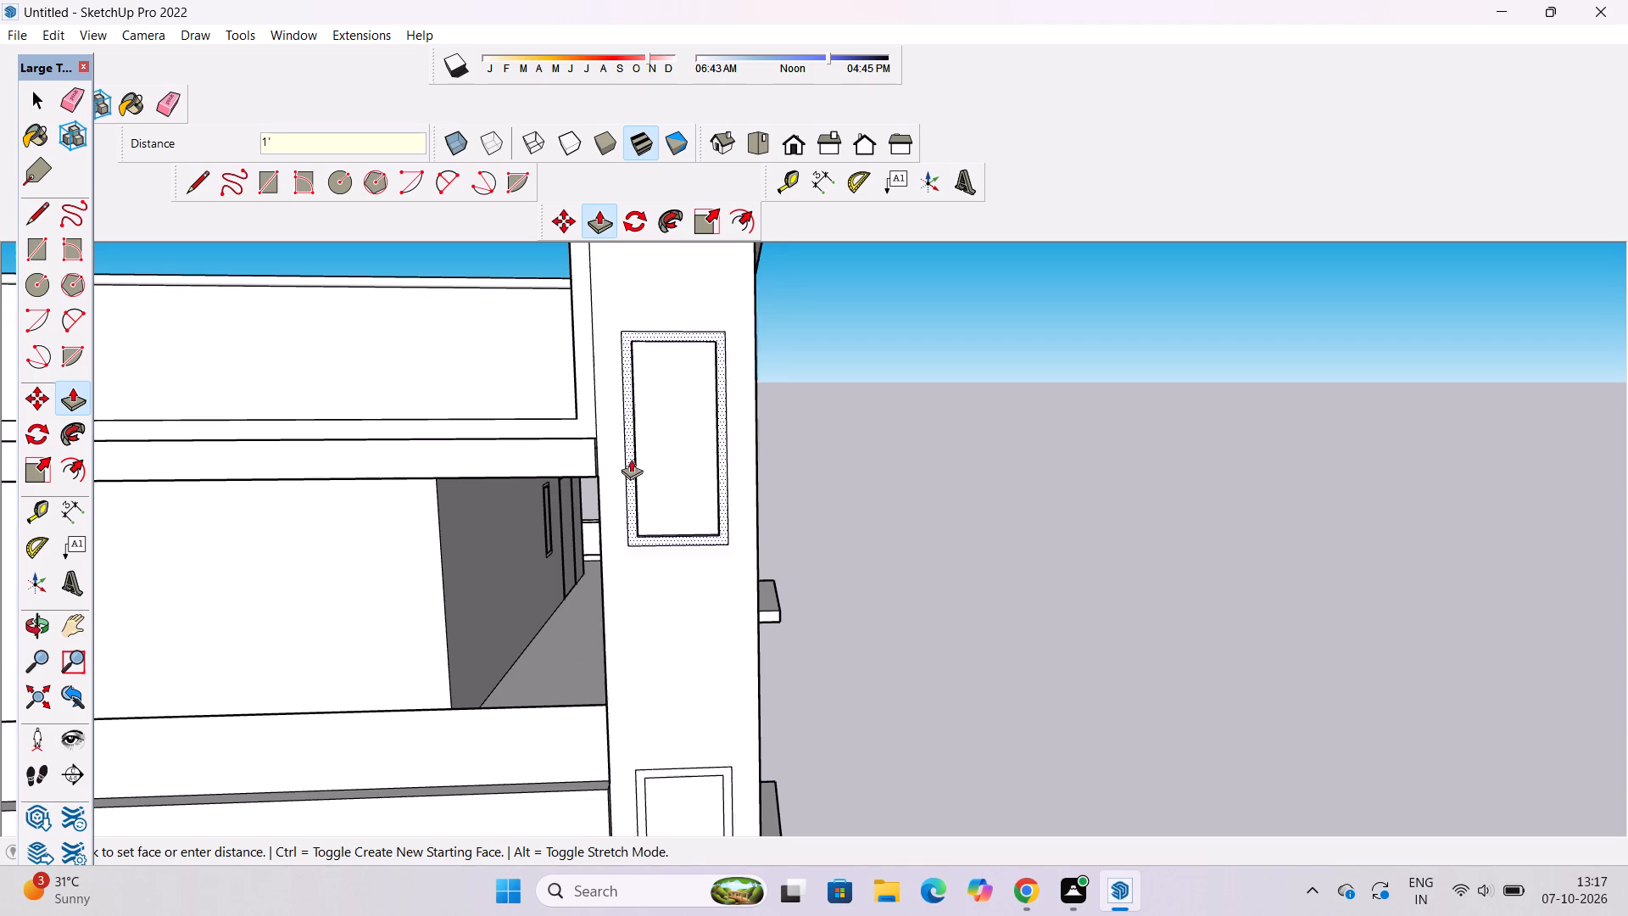
pyautogui.scroll(-5, 631, 459)
pyautogui.scroll(4, 651, 656)
pyautogui.click(654, 709)
pyautogui.write("1'")
pyautogui.press('Return')
# Recess the inner panel of the lowest side-wall window by 1'.
pyautogui.scroll(-7, 555, 422)
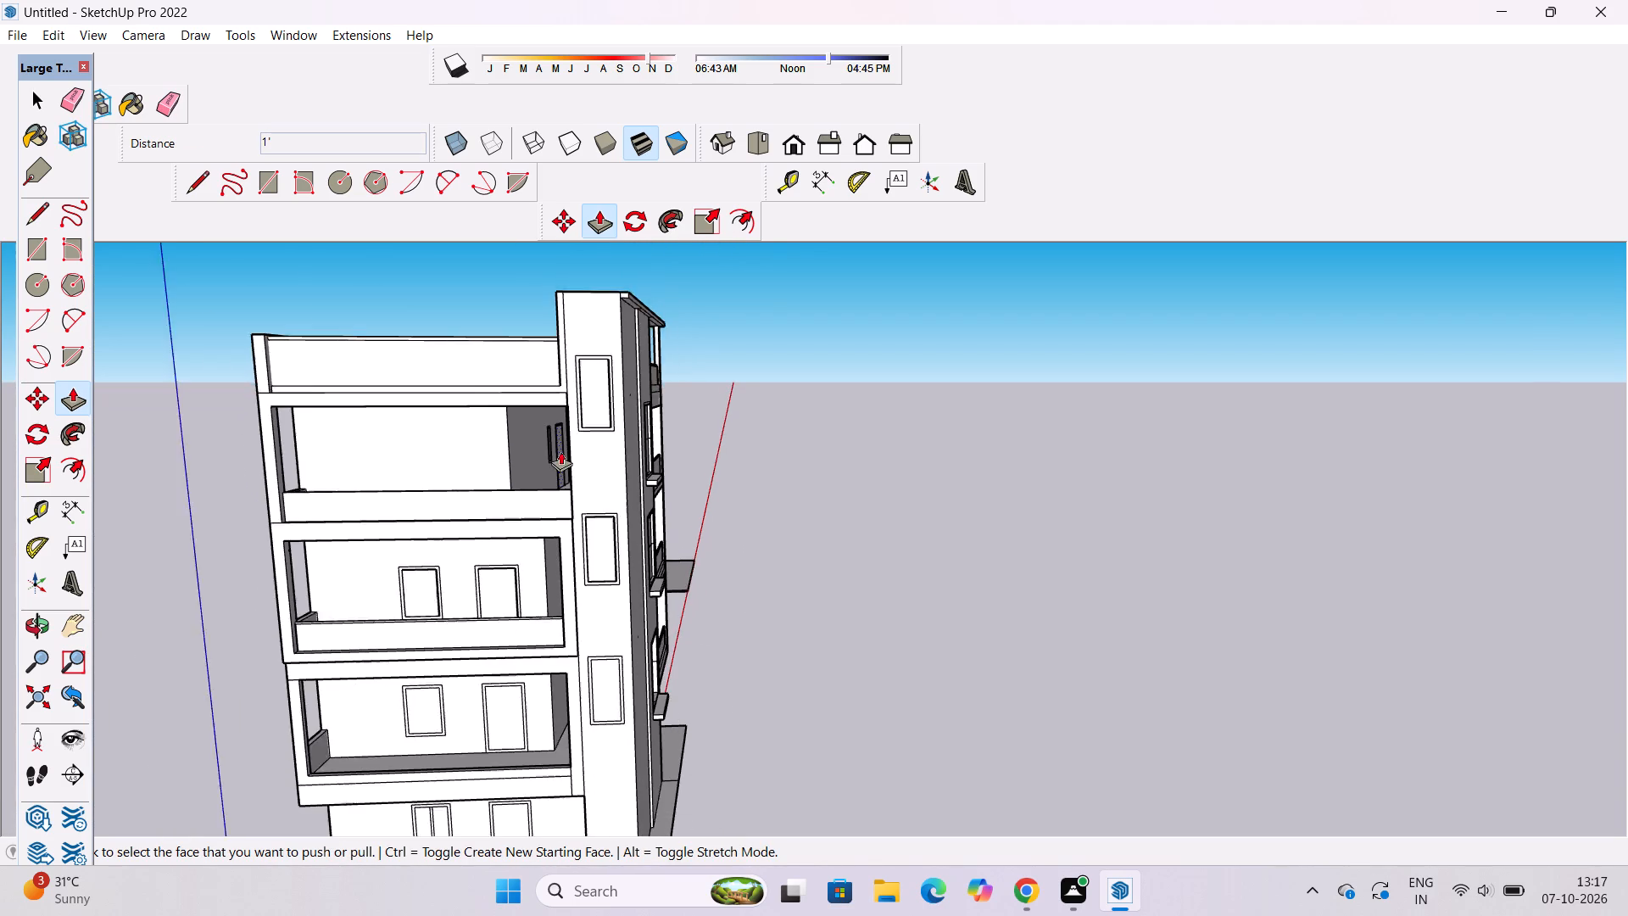
pyautogui.scroll(-1, 560, 451)
pyautogui.scroll(10, 605, 737)
pyautogui.click(596, 589)
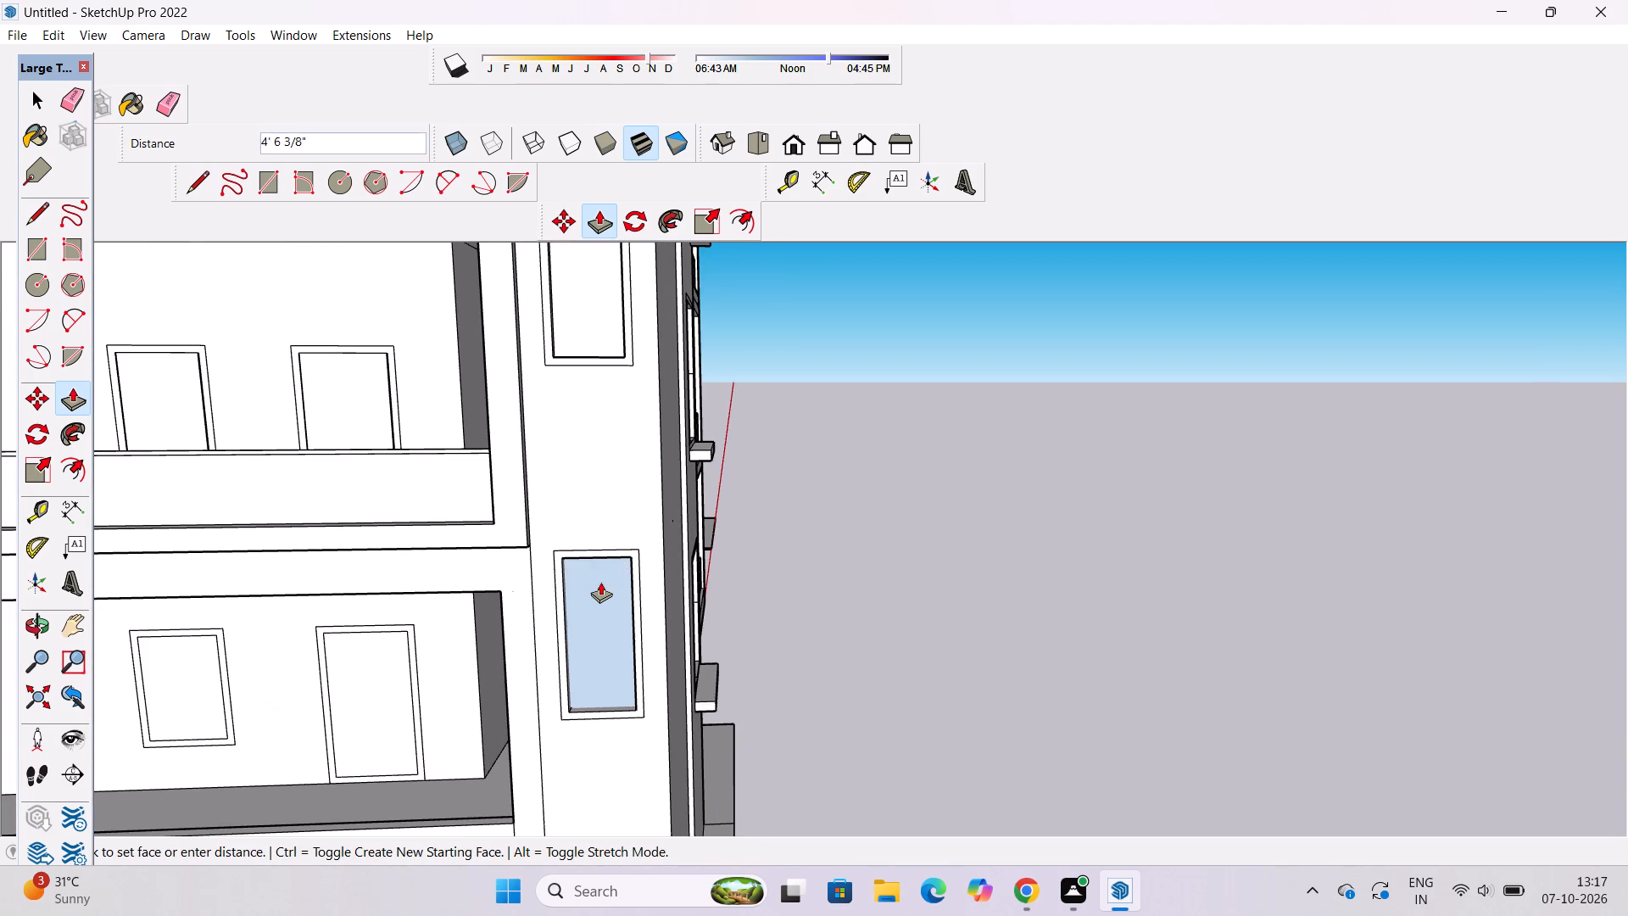
pyautogui.write("1'")
pyautogui.press('Return')
pyautogui.press('space')
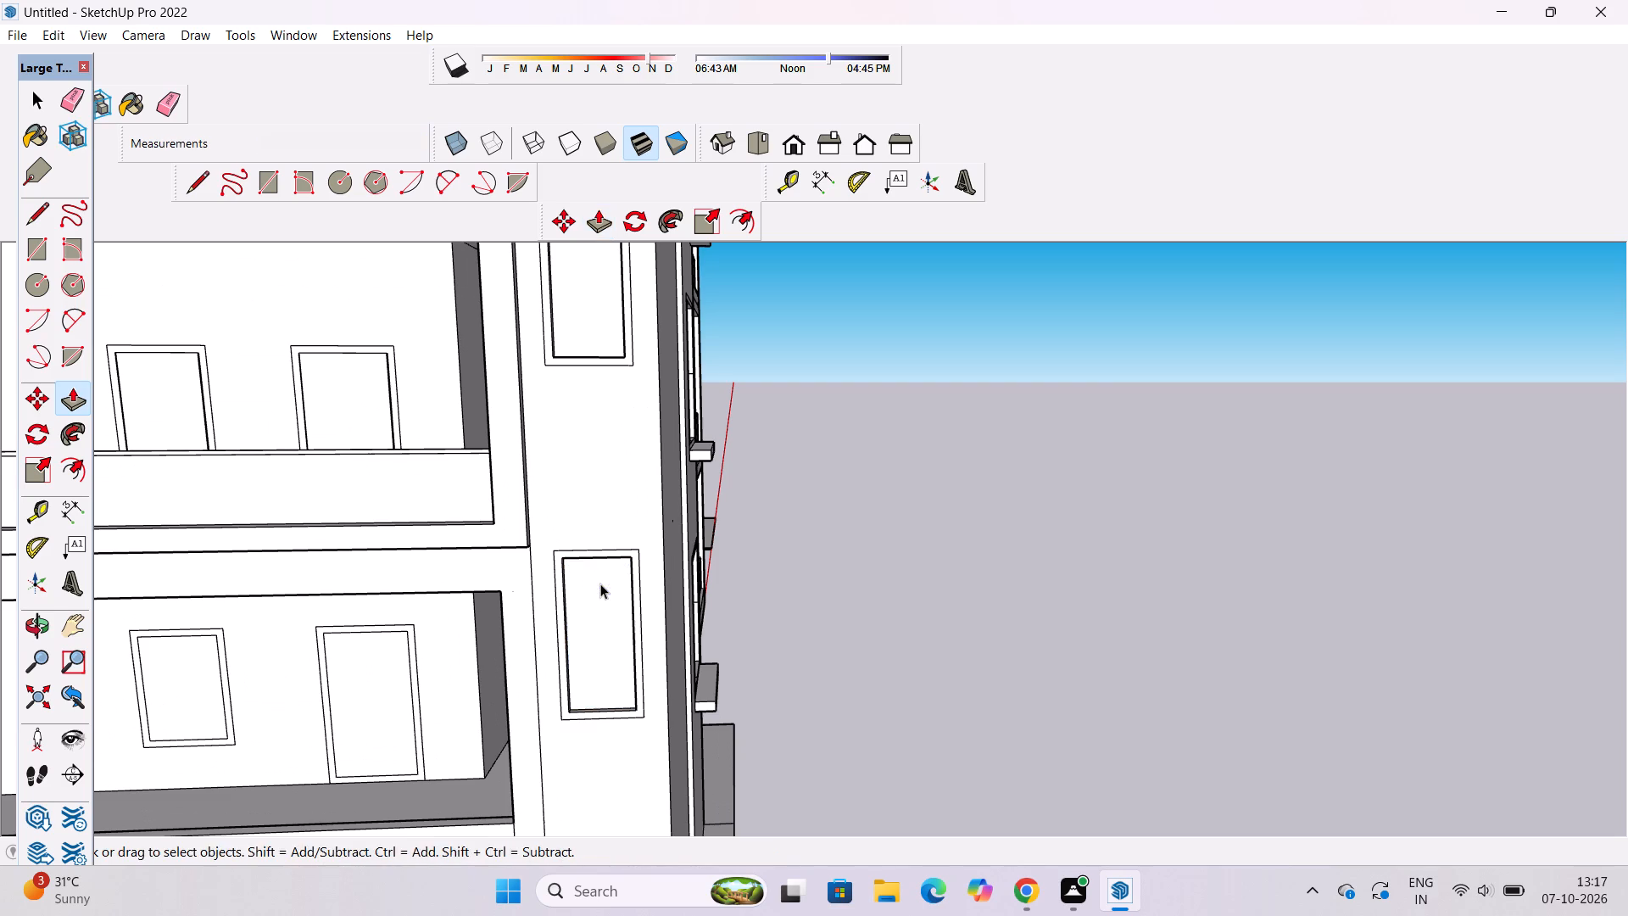
# Examine the three recessed windows on the narrow side wall from the building's corner.
pyautogui.write('o')
pyautogui.scroll(-6, 600, 584)
pyautogui.moveTo(668, 589); pyautogui.dragTo(502, 604)
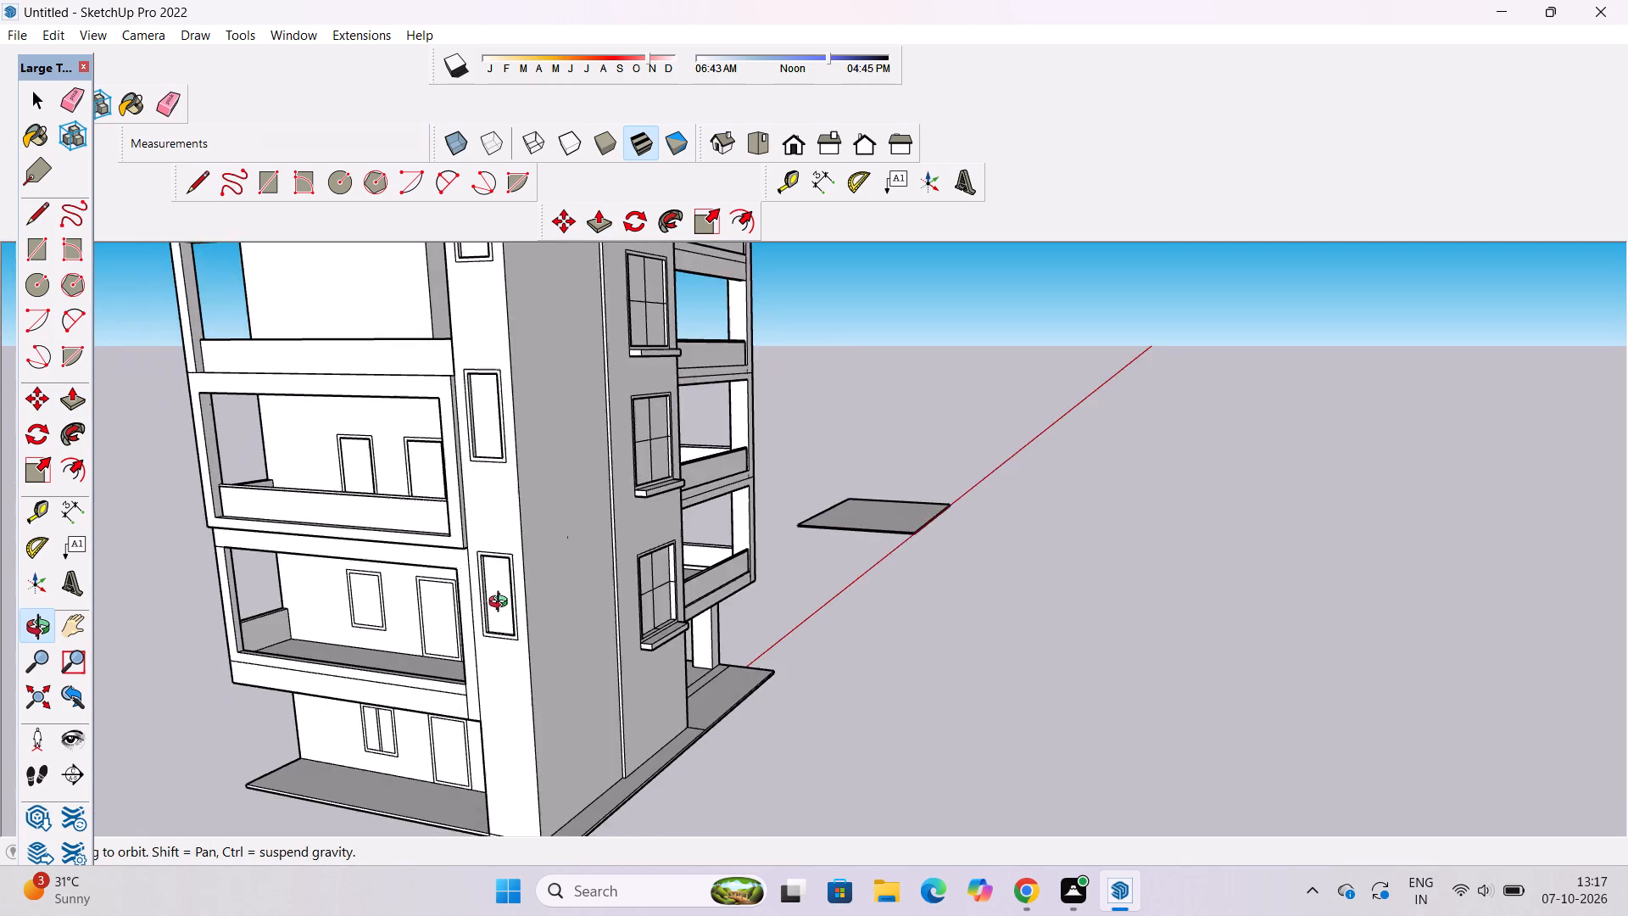
pyautogui.scroll(-3, 502, 604)
pyautogui.keyDown('shift'); pyautogui.moveTo(497, 606); pyautogui.dragTo(624, 679); pyautogui.keyUp('shift')
pyautogui.moveTo(626, 681); pyautogui.dragTo(618, 666)
pyautogui.scroll(1, 609, 637)
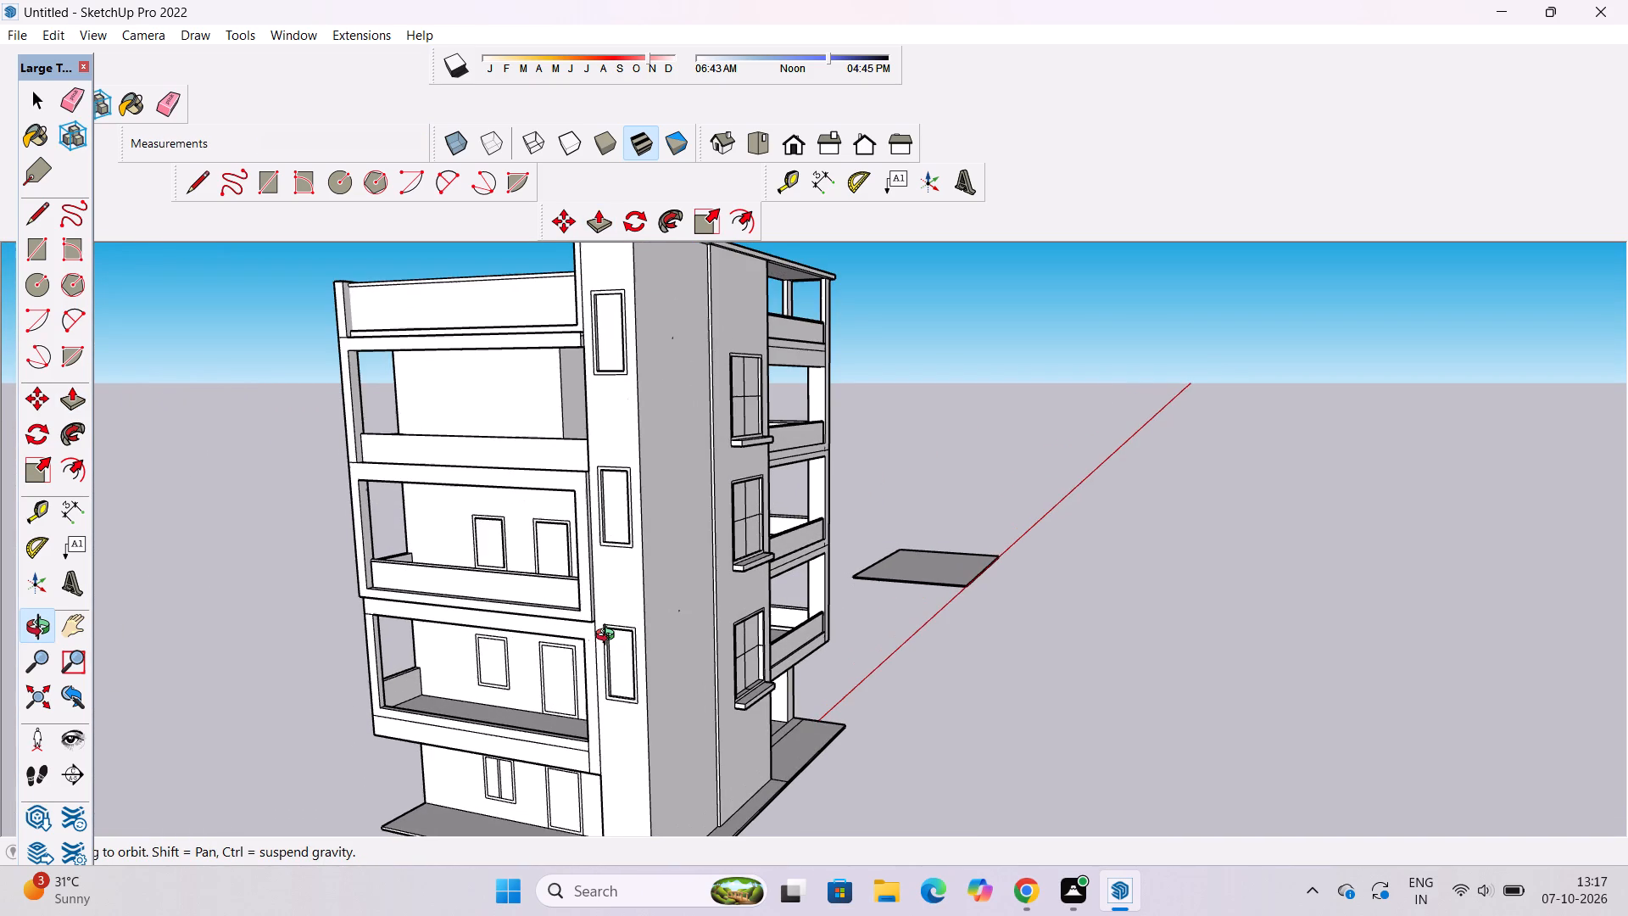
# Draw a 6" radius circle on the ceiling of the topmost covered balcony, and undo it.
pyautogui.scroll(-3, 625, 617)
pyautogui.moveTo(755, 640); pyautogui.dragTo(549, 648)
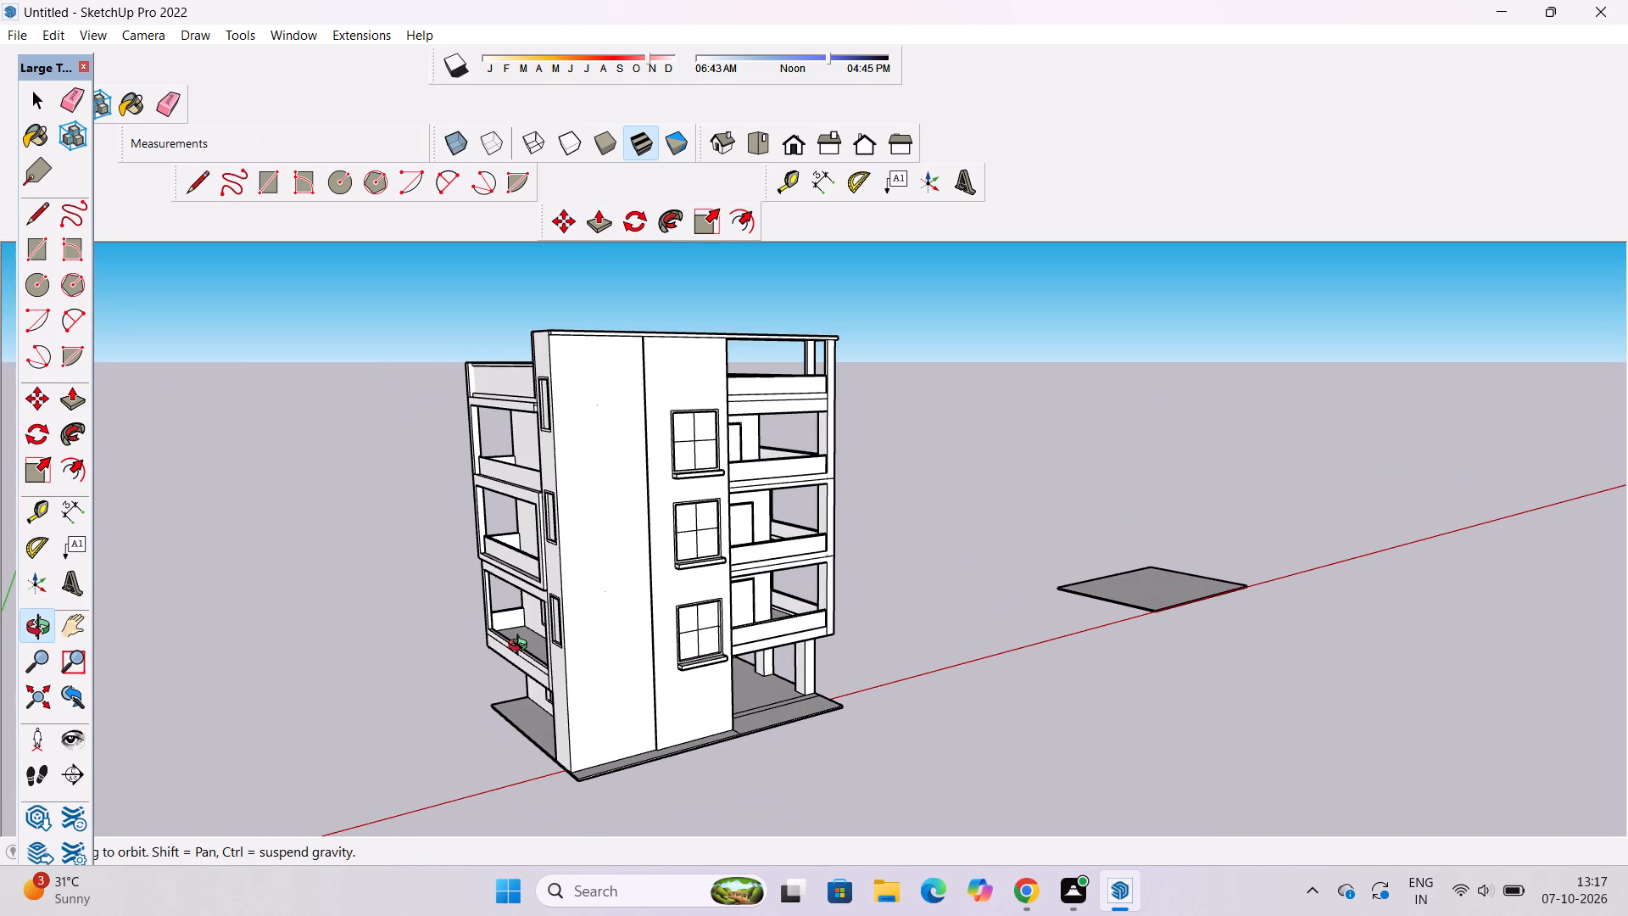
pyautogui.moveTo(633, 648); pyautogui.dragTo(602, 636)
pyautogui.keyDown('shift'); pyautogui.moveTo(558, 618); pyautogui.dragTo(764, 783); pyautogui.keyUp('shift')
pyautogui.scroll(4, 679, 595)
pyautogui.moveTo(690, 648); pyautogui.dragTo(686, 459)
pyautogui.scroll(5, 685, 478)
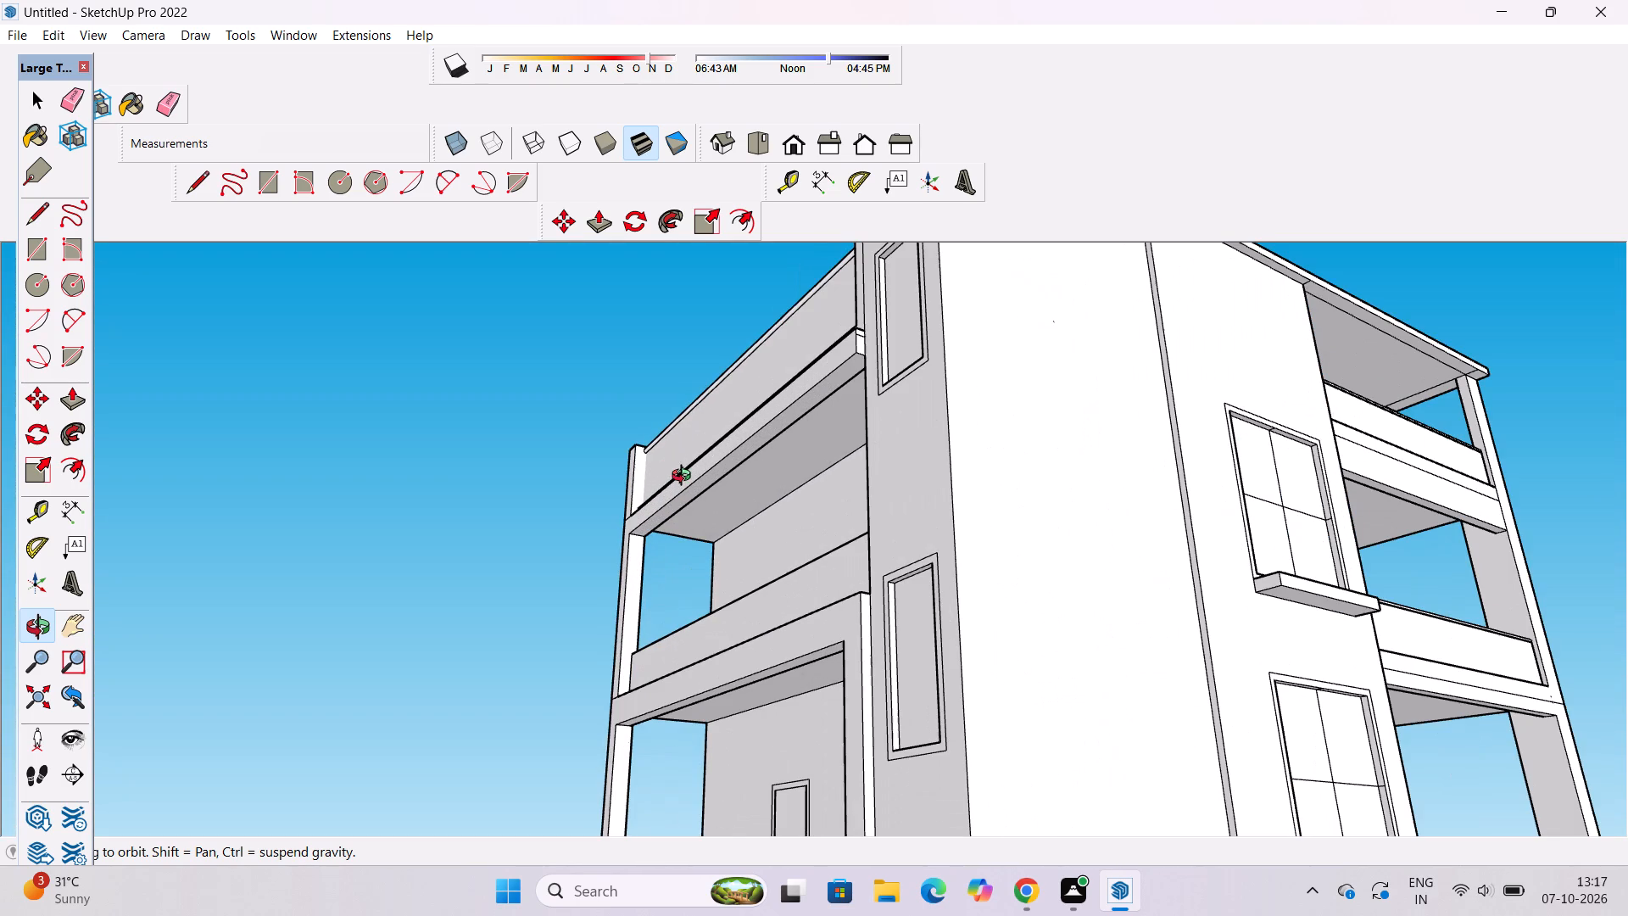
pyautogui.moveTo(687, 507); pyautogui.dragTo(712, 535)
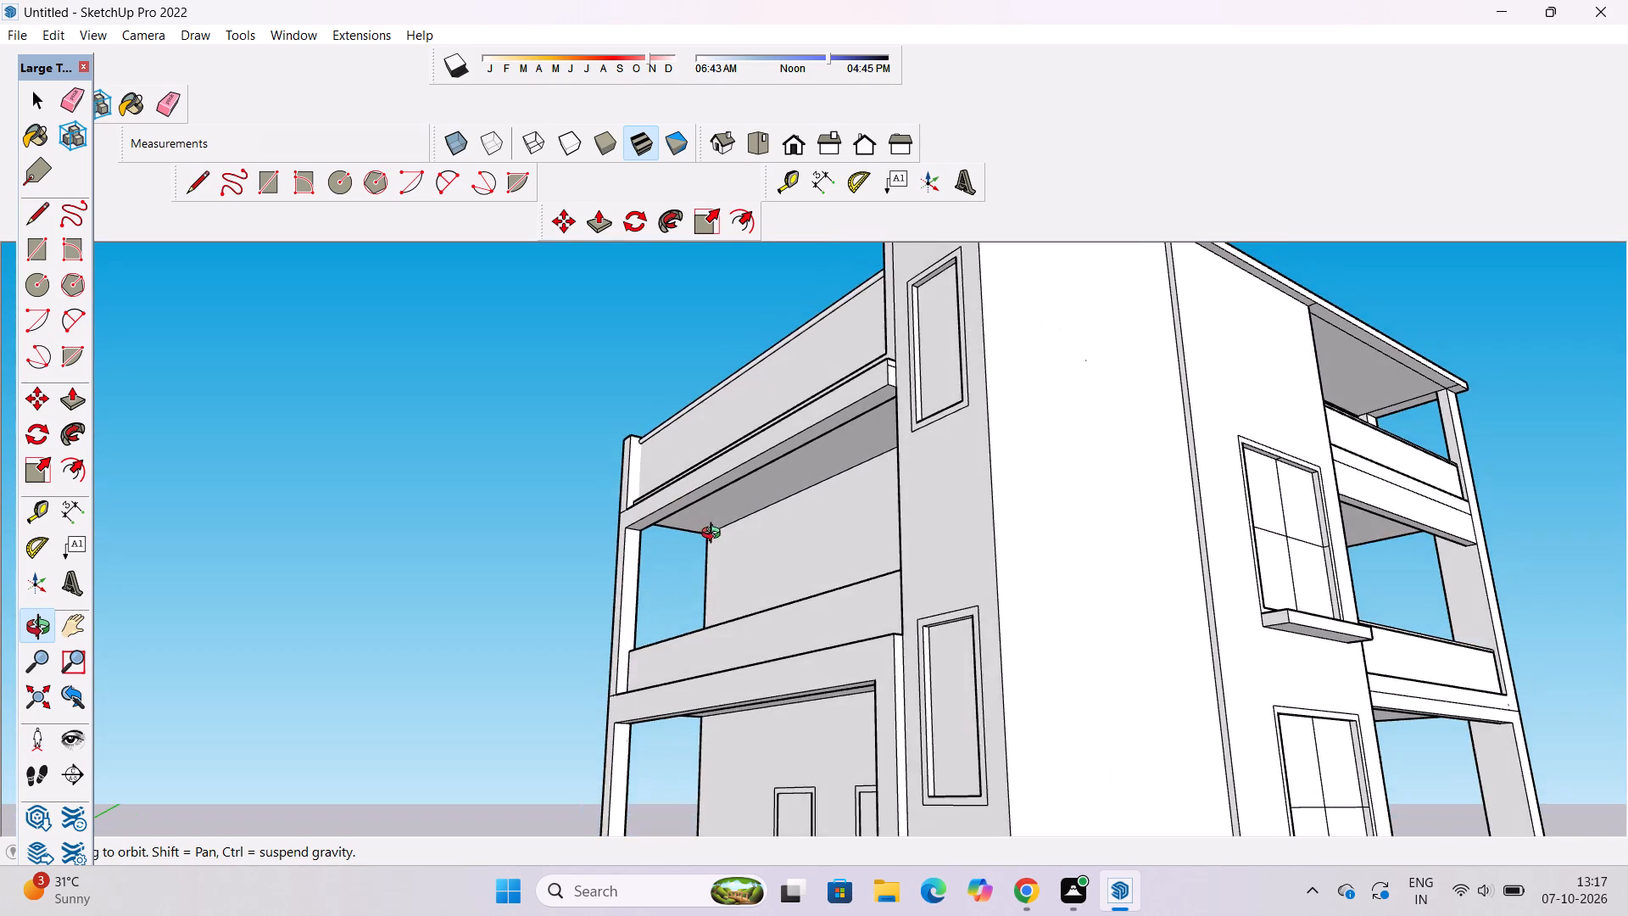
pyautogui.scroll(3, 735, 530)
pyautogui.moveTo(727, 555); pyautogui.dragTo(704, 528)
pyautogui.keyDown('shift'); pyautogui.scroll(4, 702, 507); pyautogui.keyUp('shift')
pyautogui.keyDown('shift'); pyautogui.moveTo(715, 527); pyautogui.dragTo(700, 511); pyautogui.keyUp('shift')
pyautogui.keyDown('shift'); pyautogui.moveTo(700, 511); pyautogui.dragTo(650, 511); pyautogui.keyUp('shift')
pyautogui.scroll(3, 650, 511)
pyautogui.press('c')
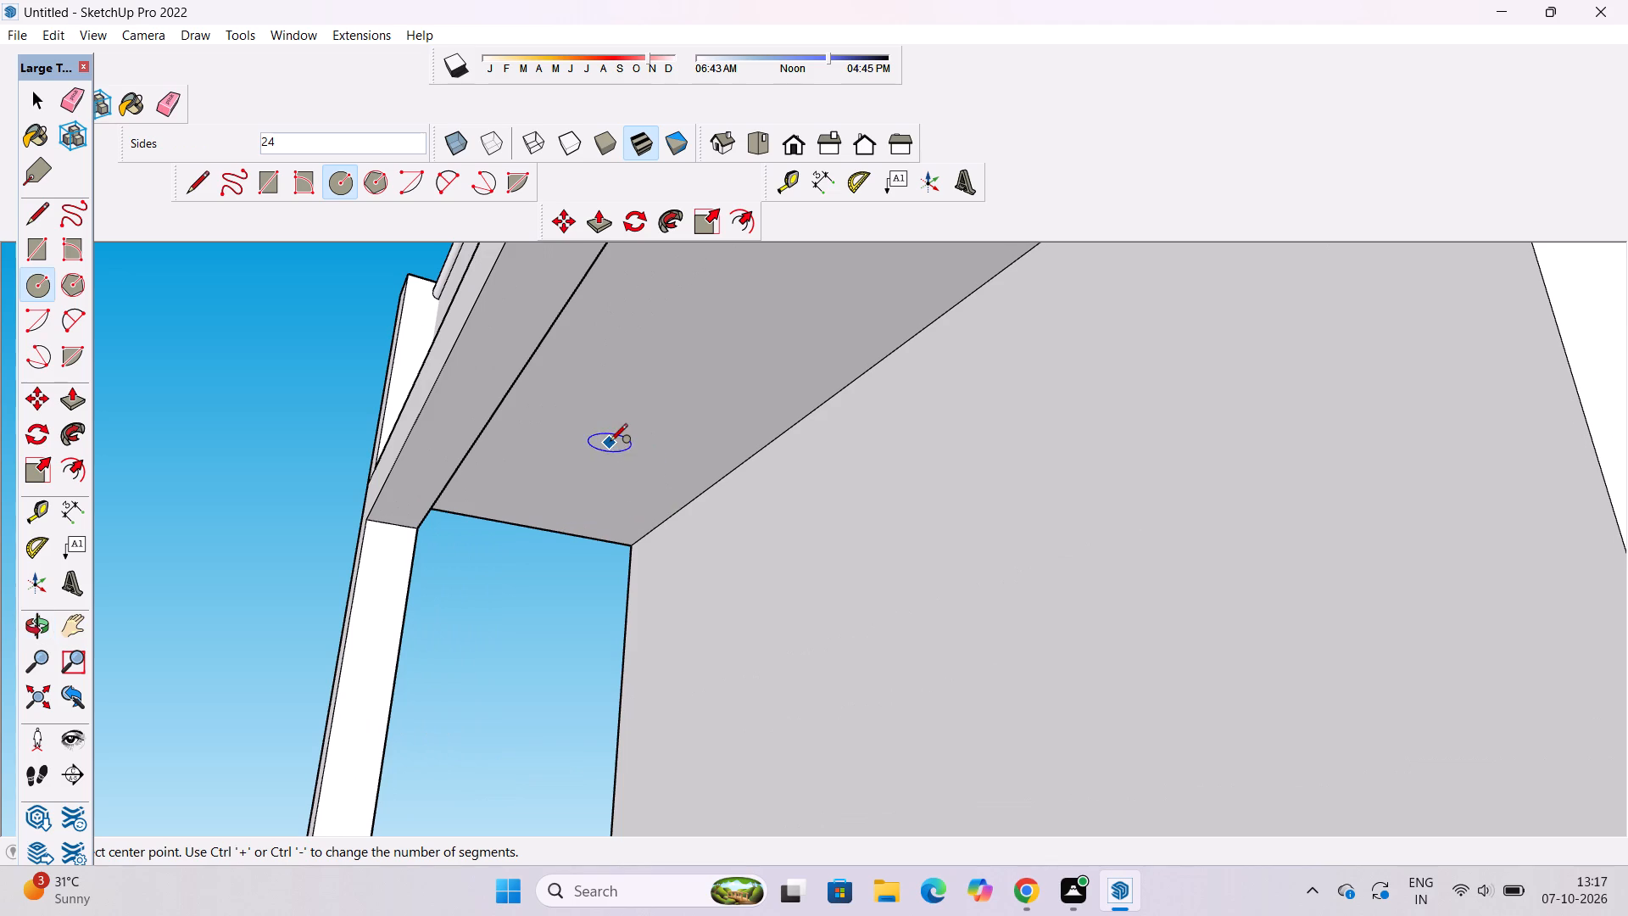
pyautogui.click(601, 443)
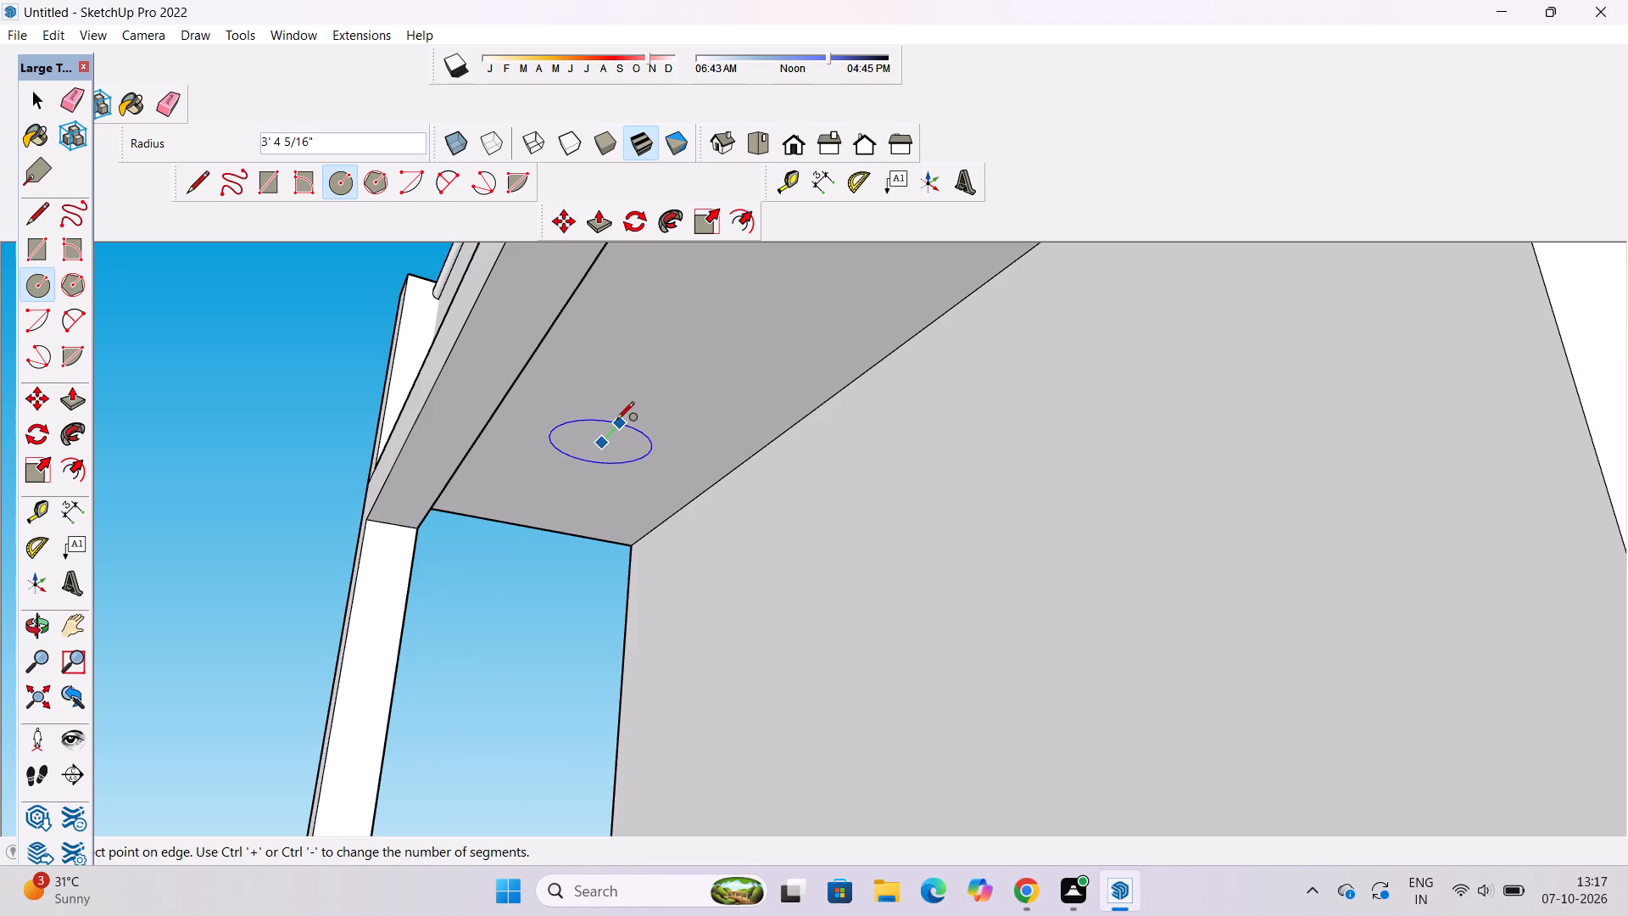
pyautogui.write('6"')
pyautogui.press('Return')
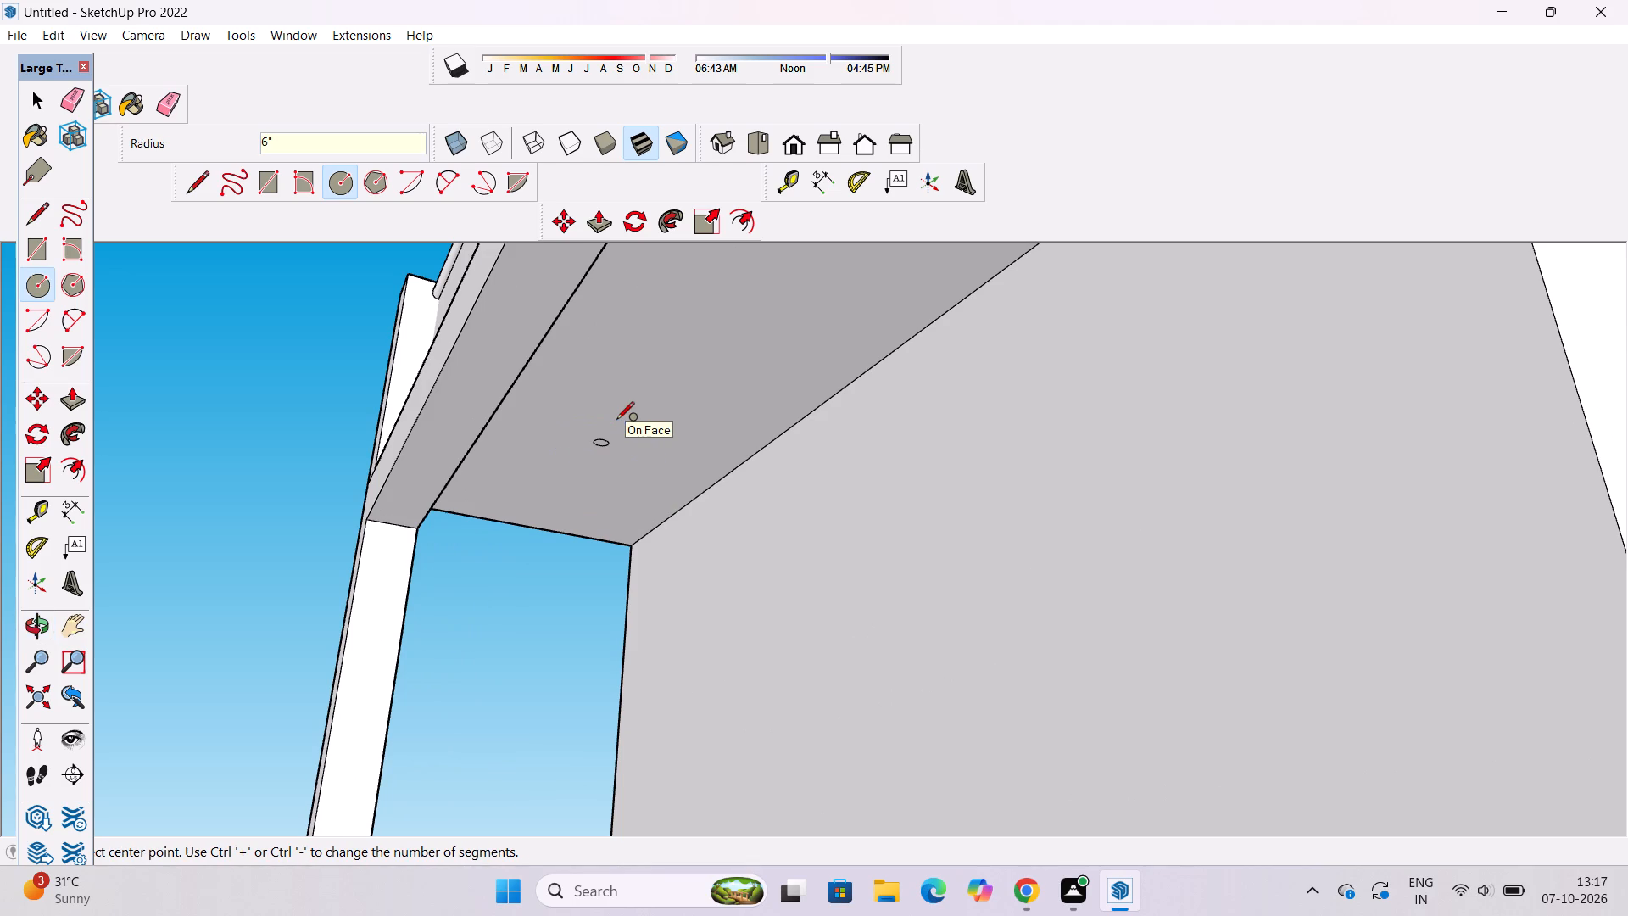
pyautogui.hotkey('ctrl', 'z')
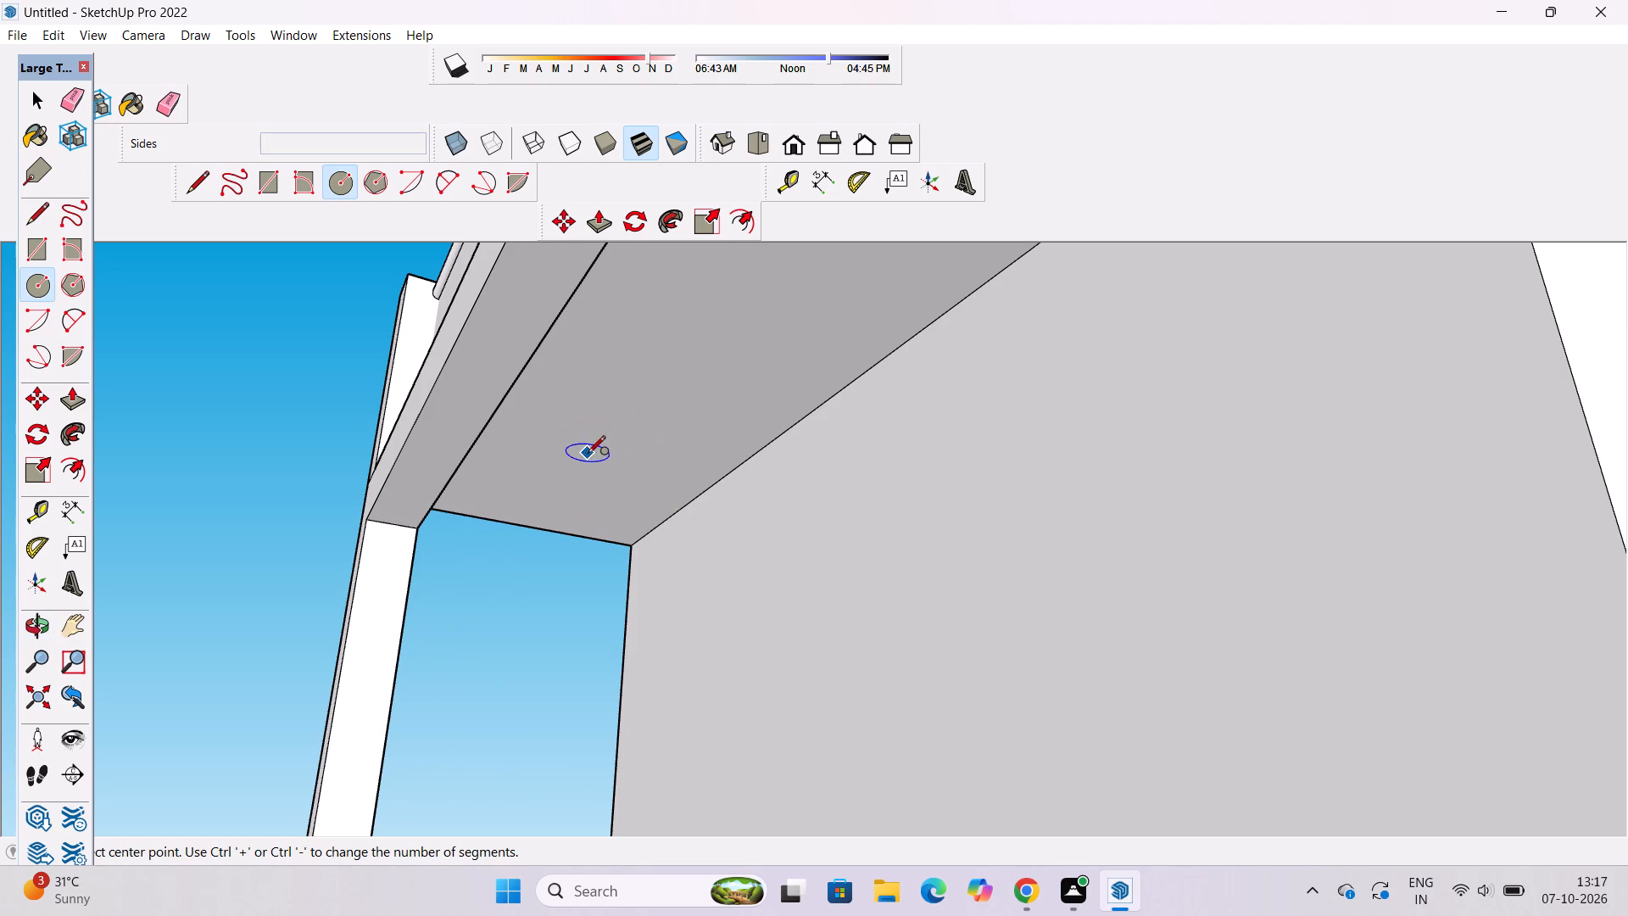
# Draw a circle of 1' radius on the topmost covered balcony's ceiling, near its outer end.
pyautogui.click(599, 451)
pyautogui.write("1'")
pyautogui.press('Return')
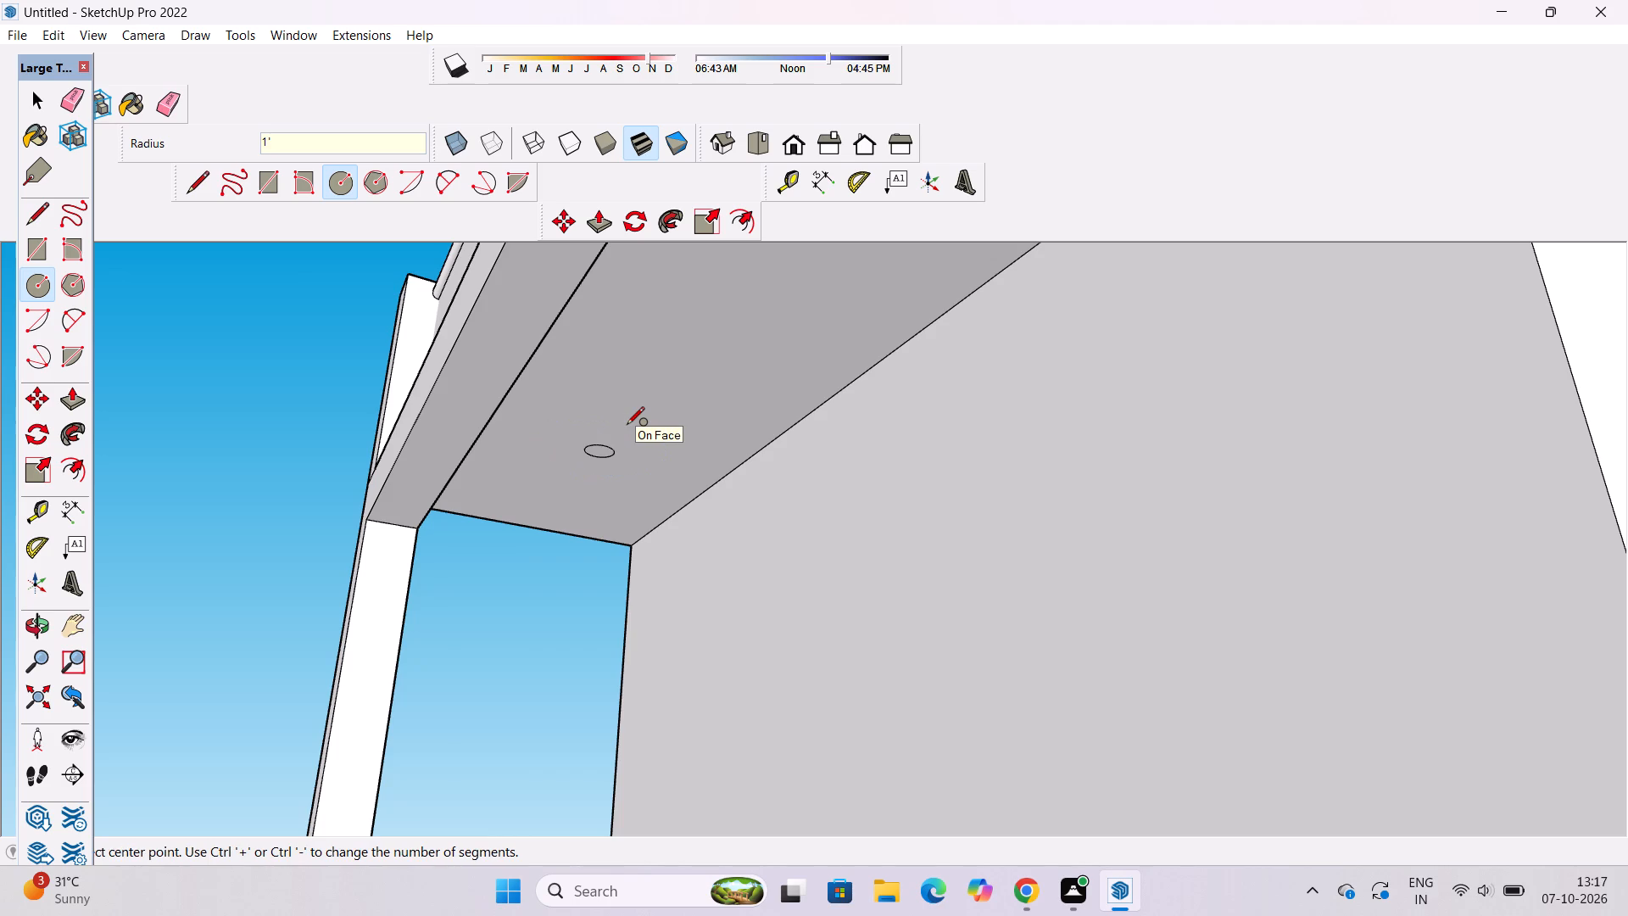
pyautogui.press('space')
# Copy the ceiling circle lengthwise along the topmost covered balcony at 12' spacing, making five copies.
pyautogui.press('o')
pyautogui.scroll(-5, 560, 431)
pyautogui.moveTo(655, 461); pyautogui.dragTo(849, 478)
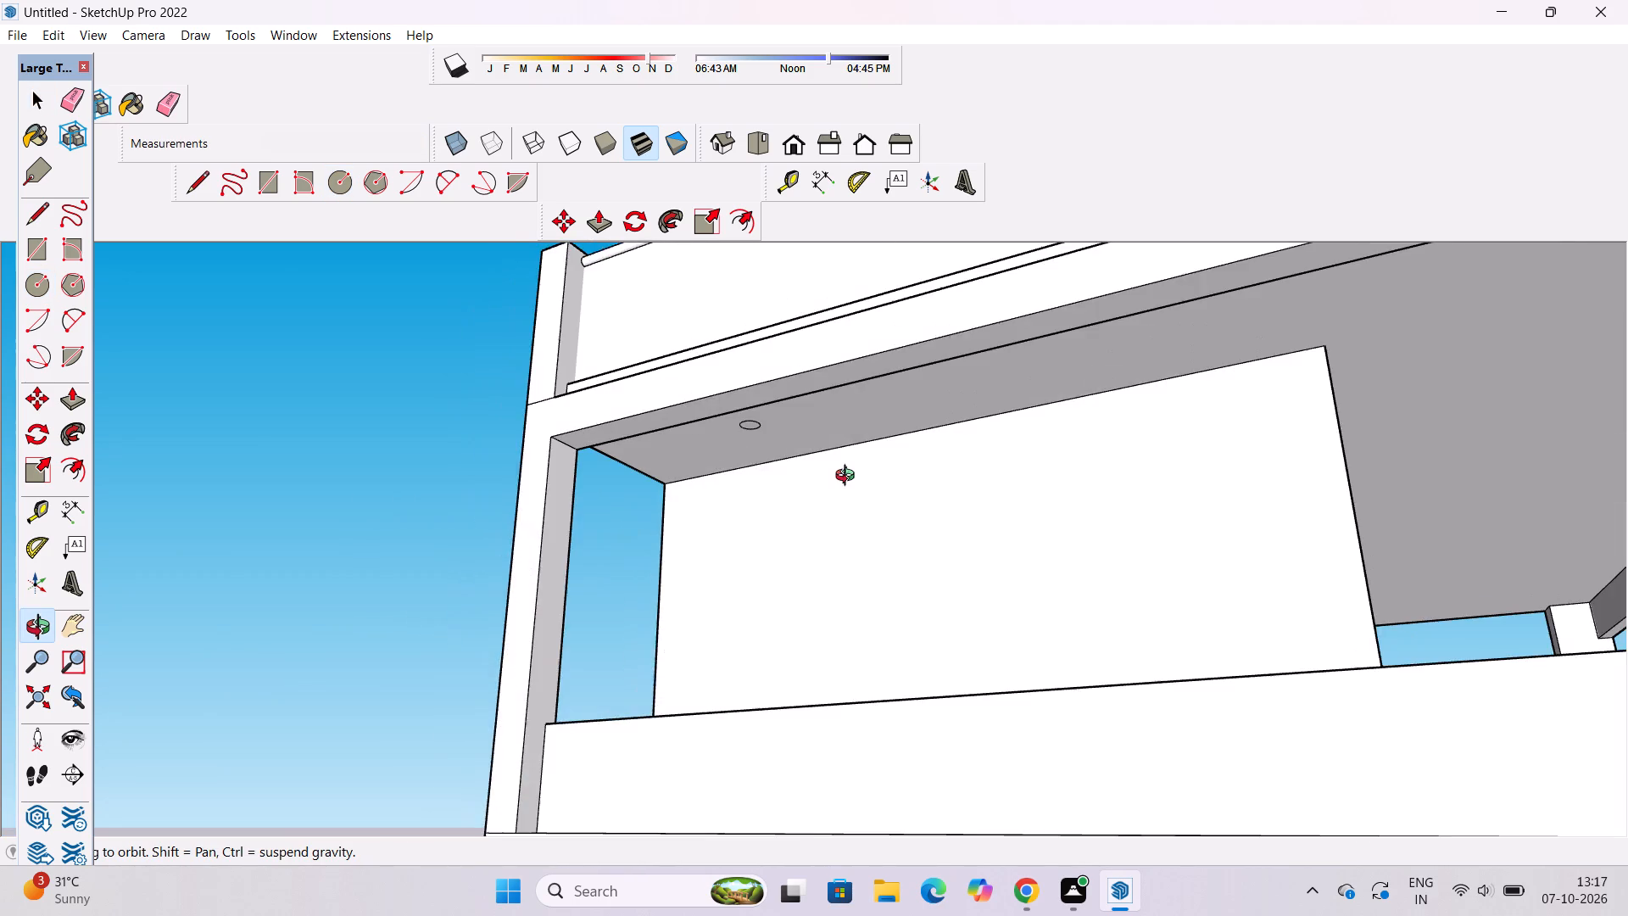
pyautogui.moveTo(849, 478); pyautogui.dragTo(602, 461)
pyautogui.moveTo(602, 461); pyautogui.dragTo(730, 416)
pyautogui.moveTo(732, 416); pyautogui.dragTo(595, 497)
pyautogui.scroll(2, 654, 462)
pyautogui.keyDown('shift'); pyautogui.moveTo(650, 459); pyautogui.dragTo(617, 473); pyautogui.keyUp('shift')
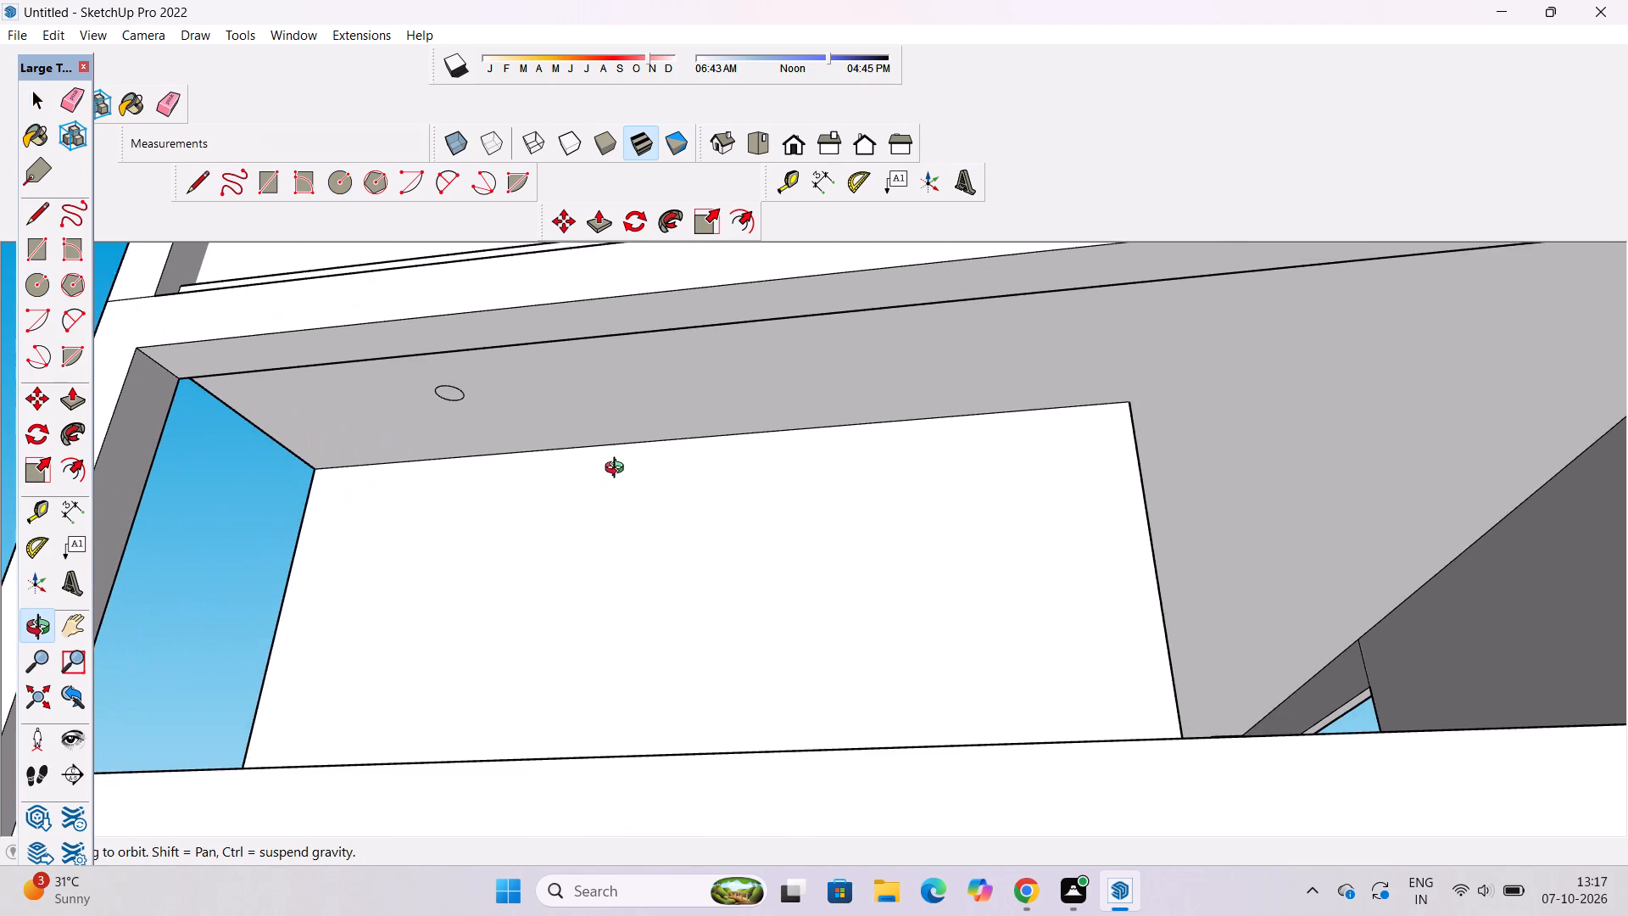
pyautogui.scroll(1, 620, 459)
pyautogui.press('space')
pyautogui.doubleClick(429, 384)
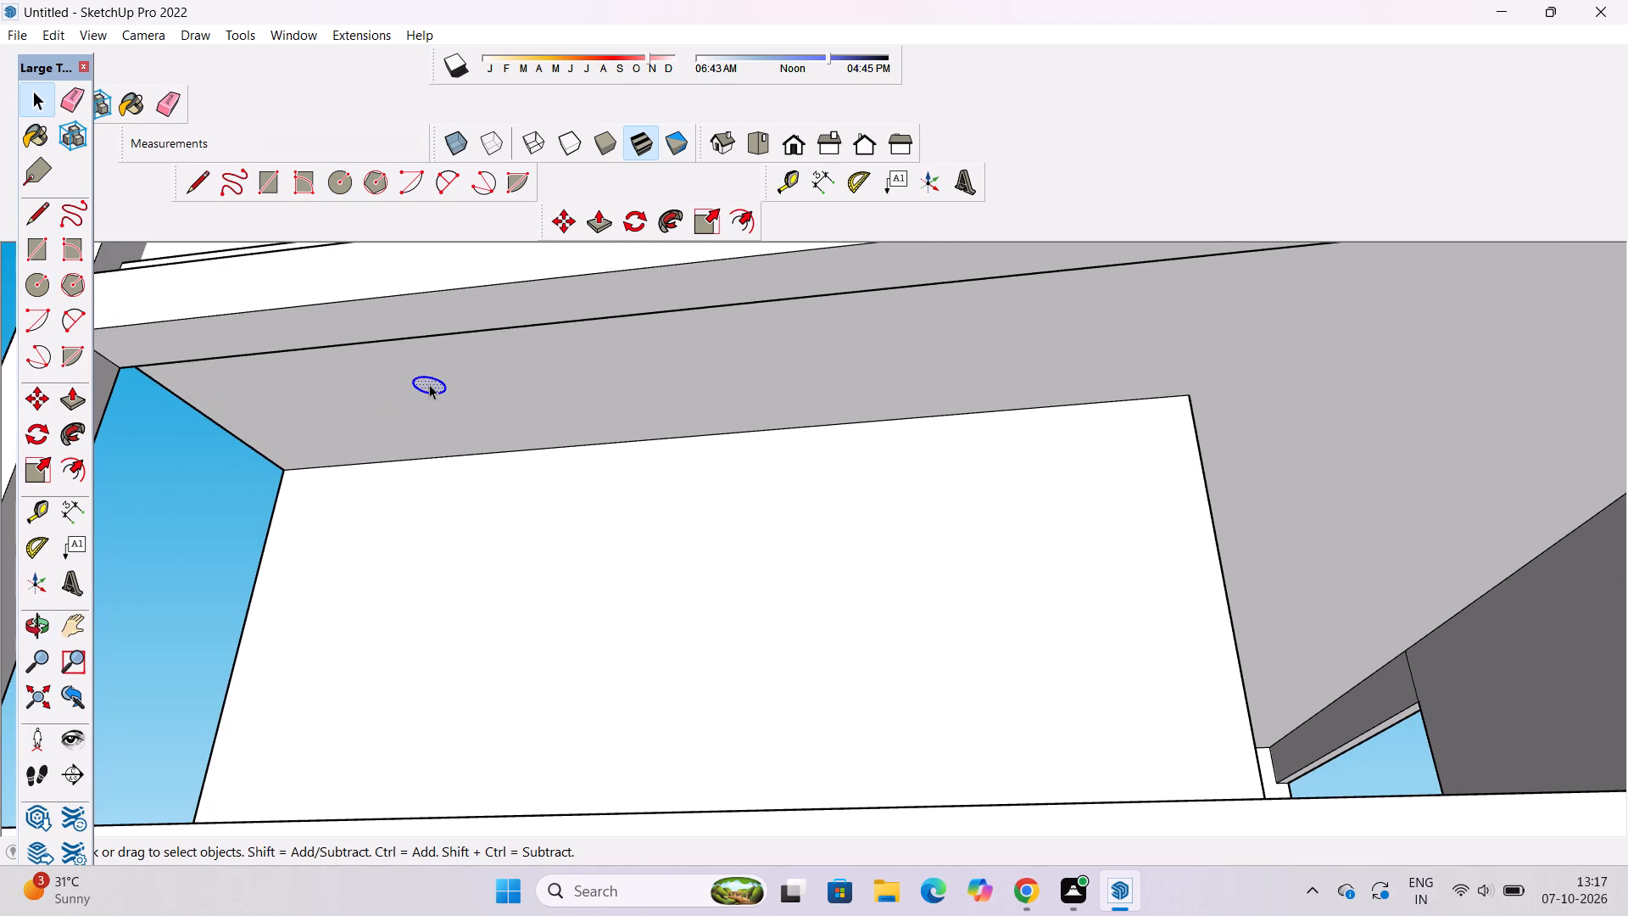
pyautogui.press('m')
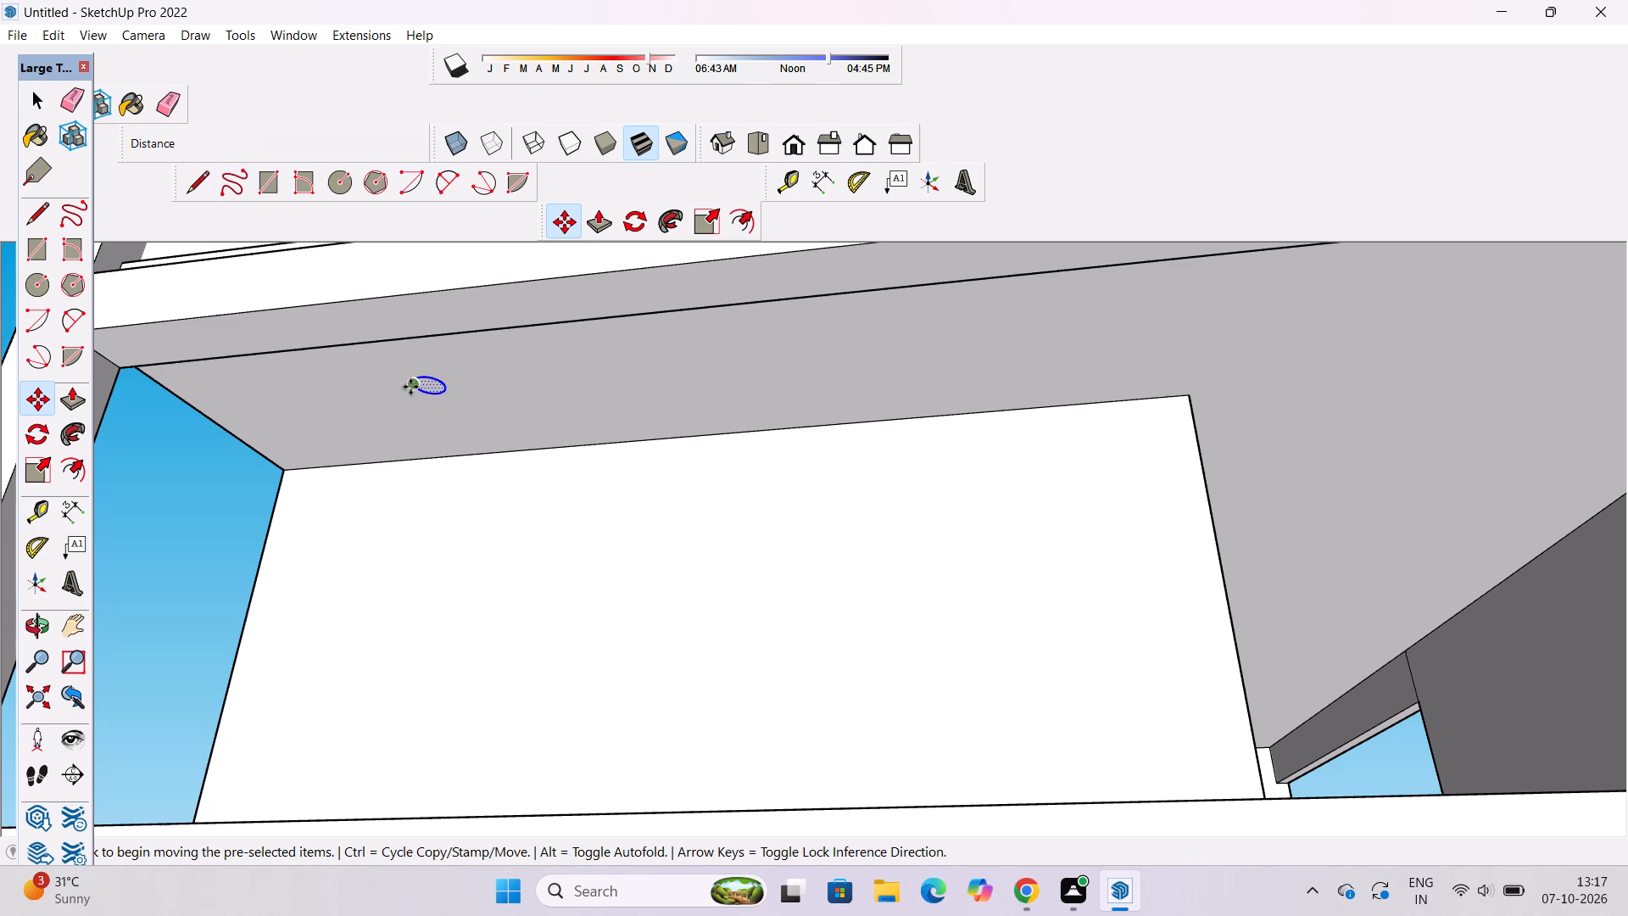
pyautogui.click(412, 387)
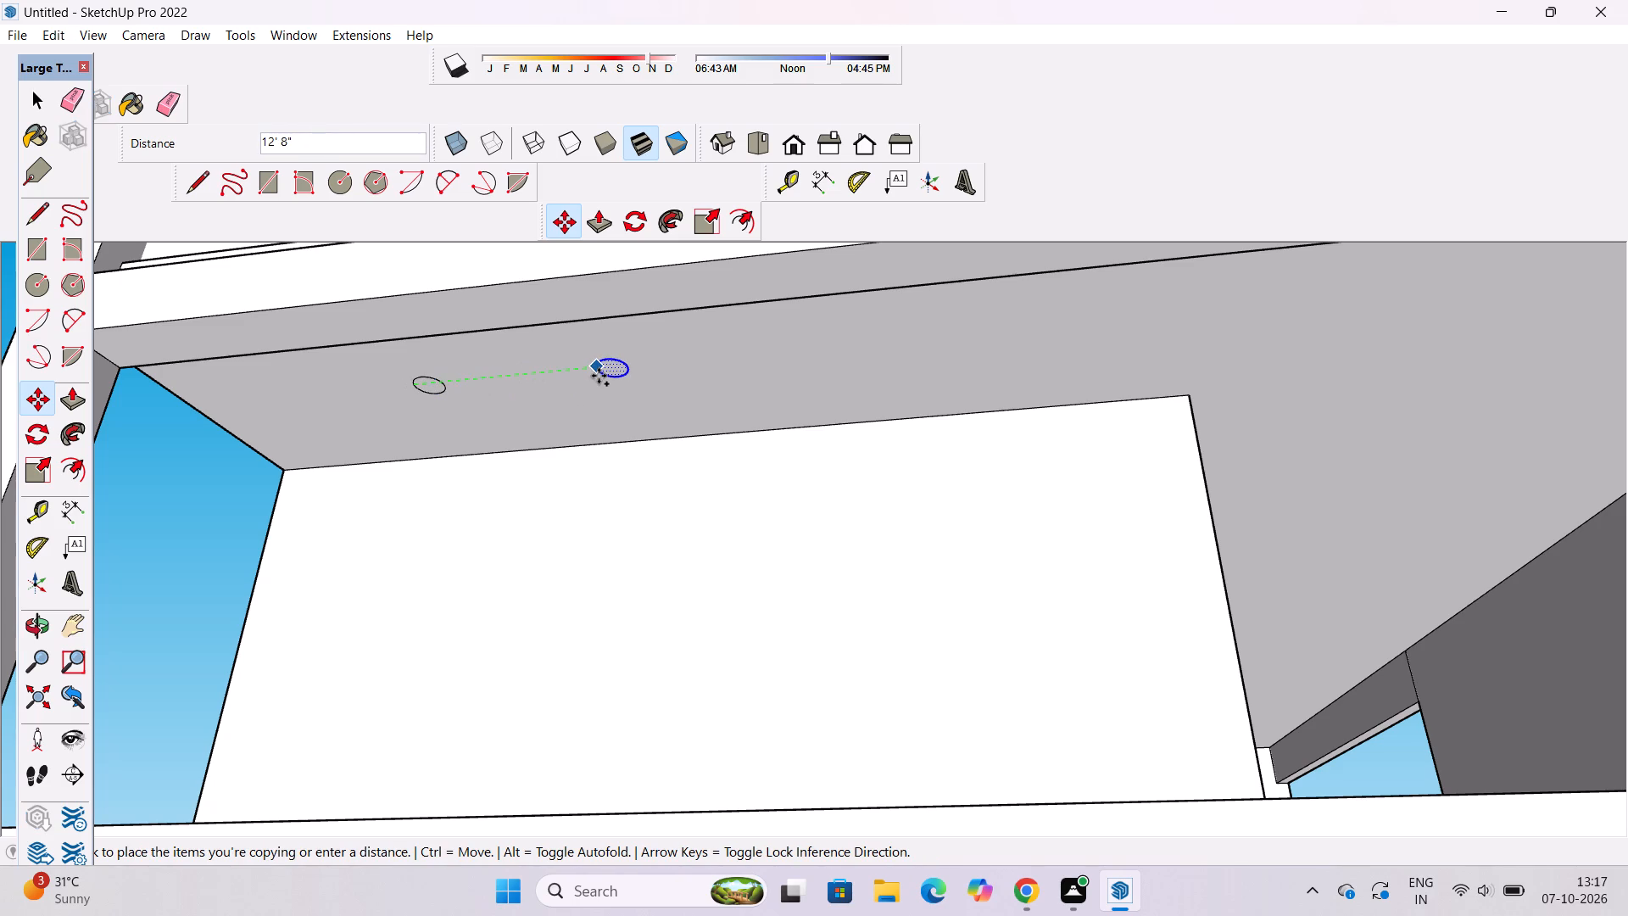
pyautogui.write("12'")
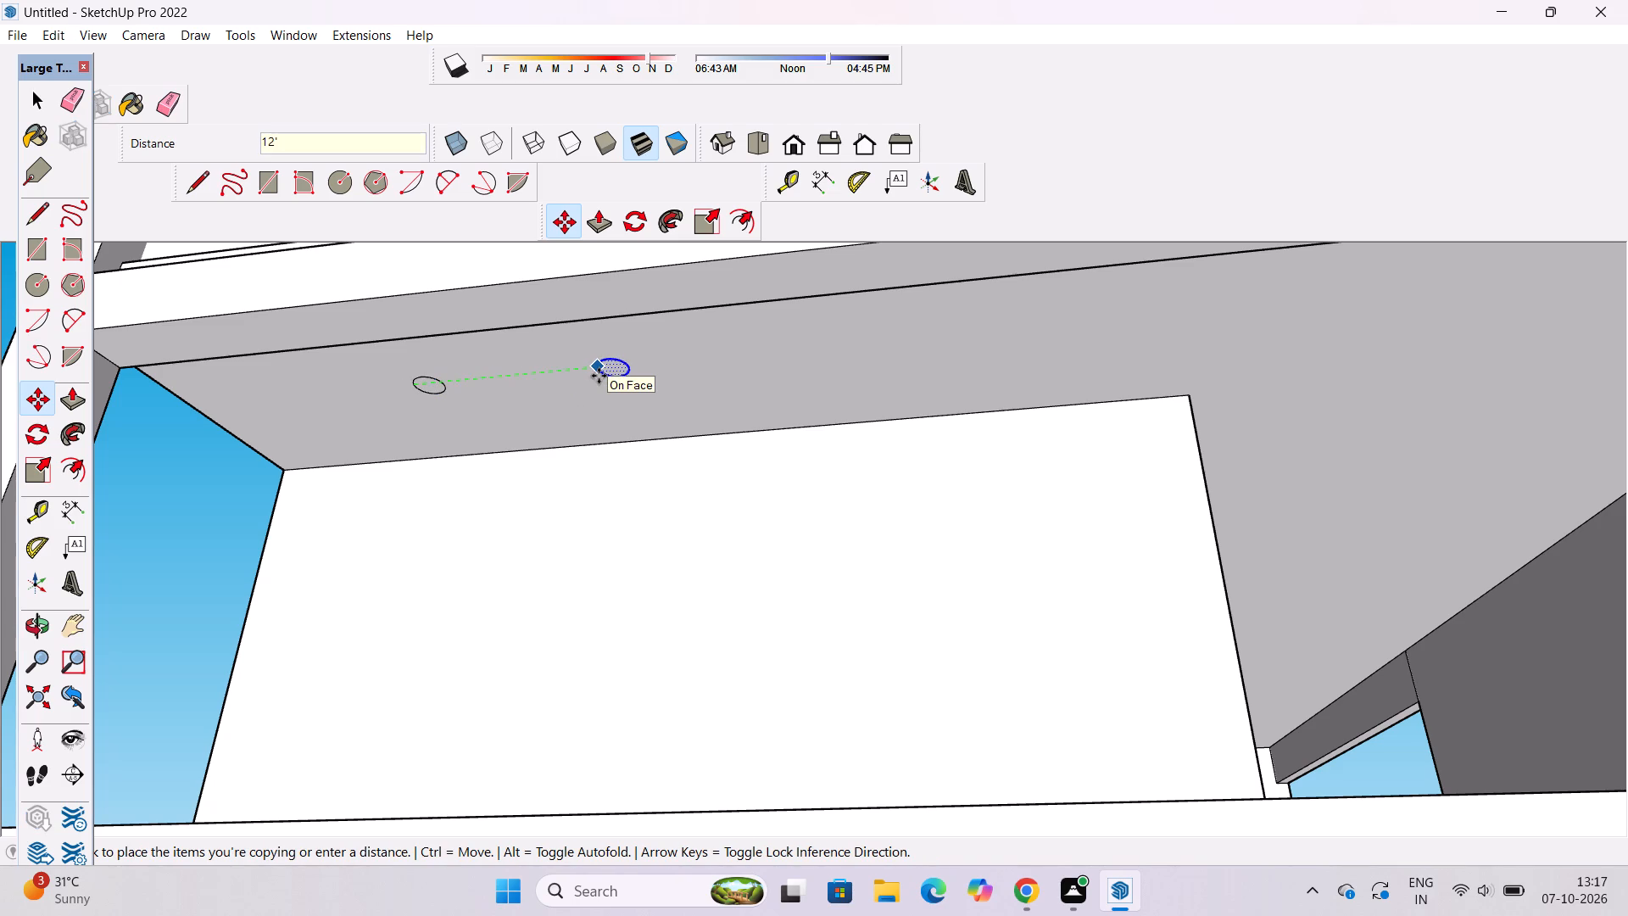
pyautogui.press('Return')
pyautogui.write('*5')
pyautogui.press('Return')
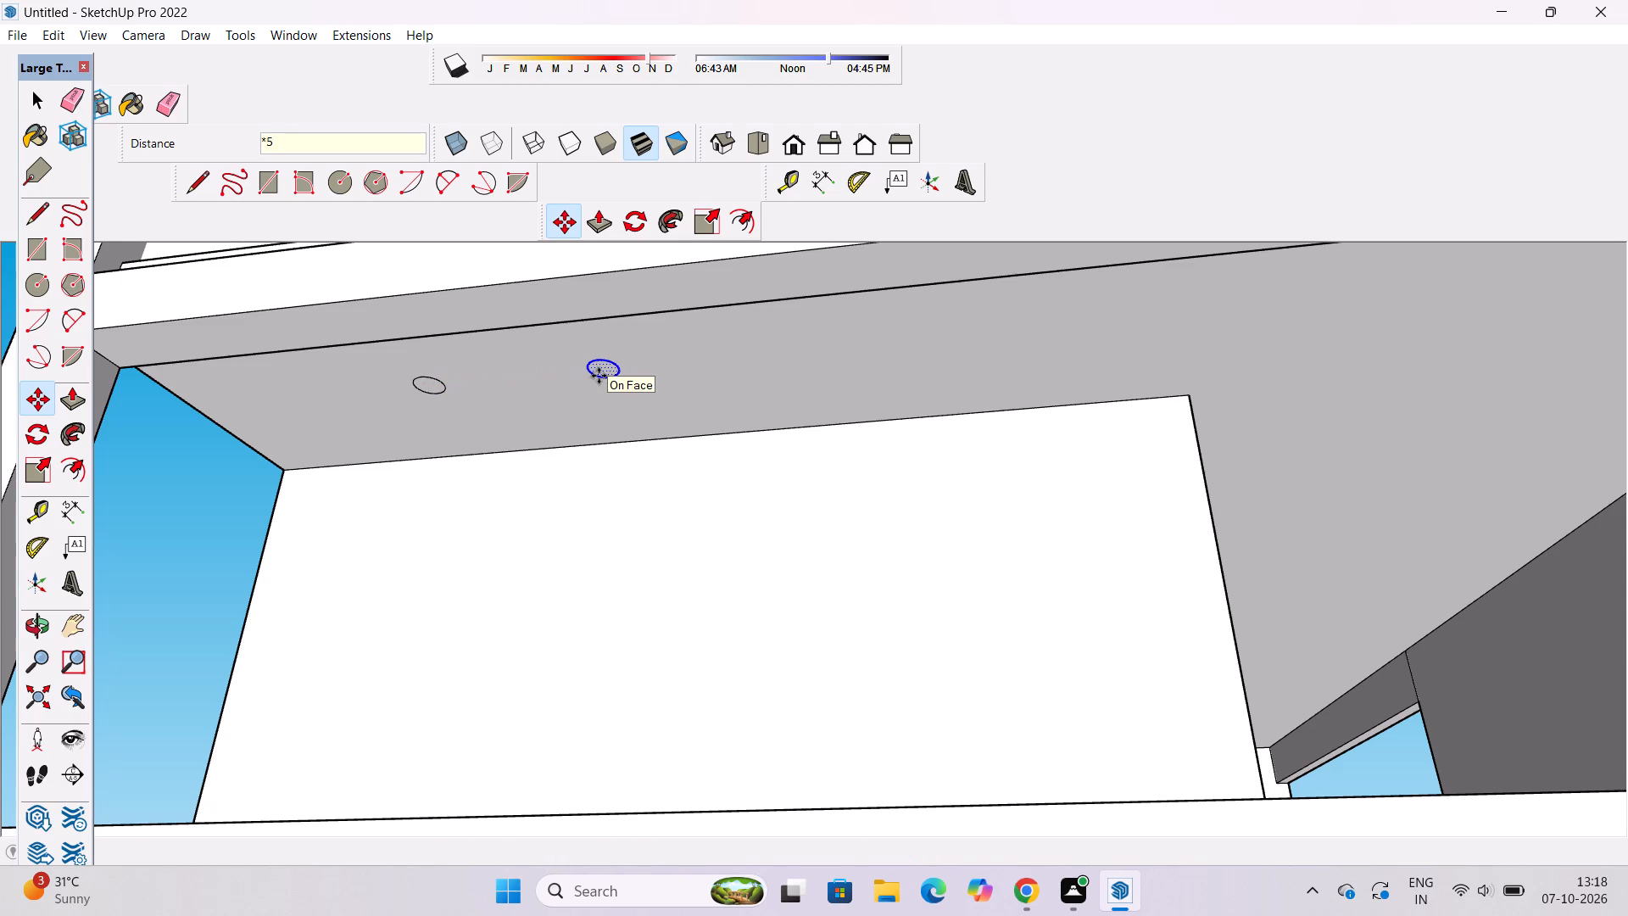
# Draw a circle of 1' radius on the ceiling of the second covered balcony from the top, near its outer end.
pyautogui.scroll(-5, 477, 416)
pyautogui.press('o')
pyautogui.scroll(-5, 680, 399)
pyautogui.moveTo(894, 396); pyautogui.dragTo(792, 437)
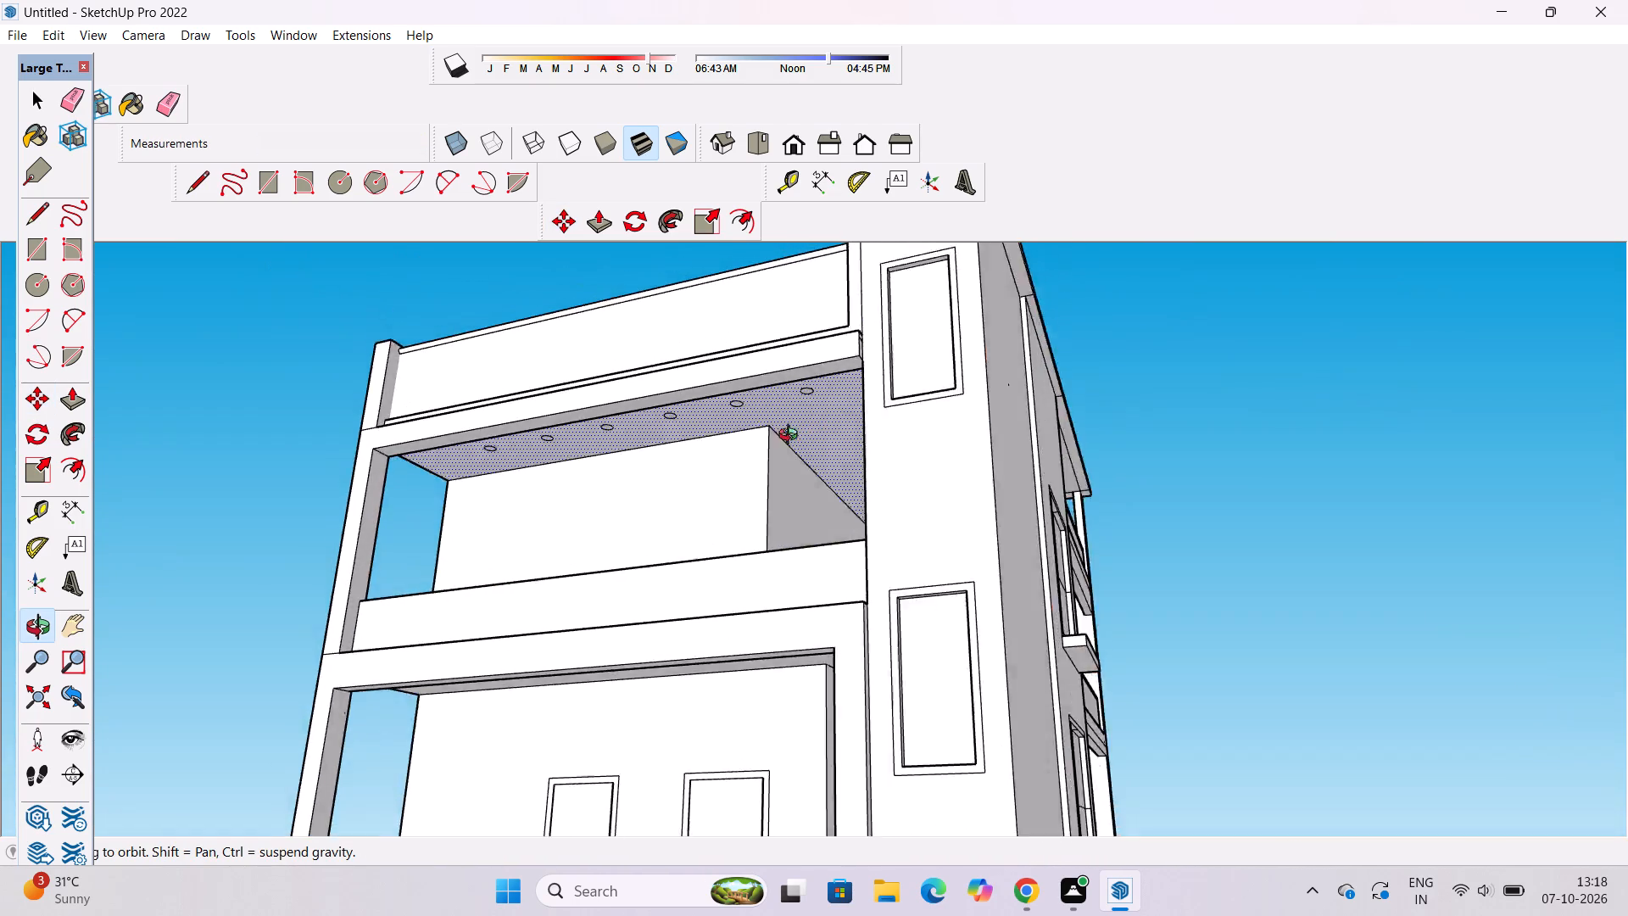
pyautogui.moveTo(792, 437); pyautogui.dragTo(752, 465)
pyautogui.keyDown('shift'); pyautogui.moveTo(623, 521); pyautogui.dragTo(709, 321); pyautogui.keyUp('shift')
pyautogui.moveTo(684, 372); pyautogui.dragTo(593, 422)
pyautogui.scroll(3, 580, 542)
pyautogui.moveTo(482, 569); pyautogui.dragTo(567, 405)
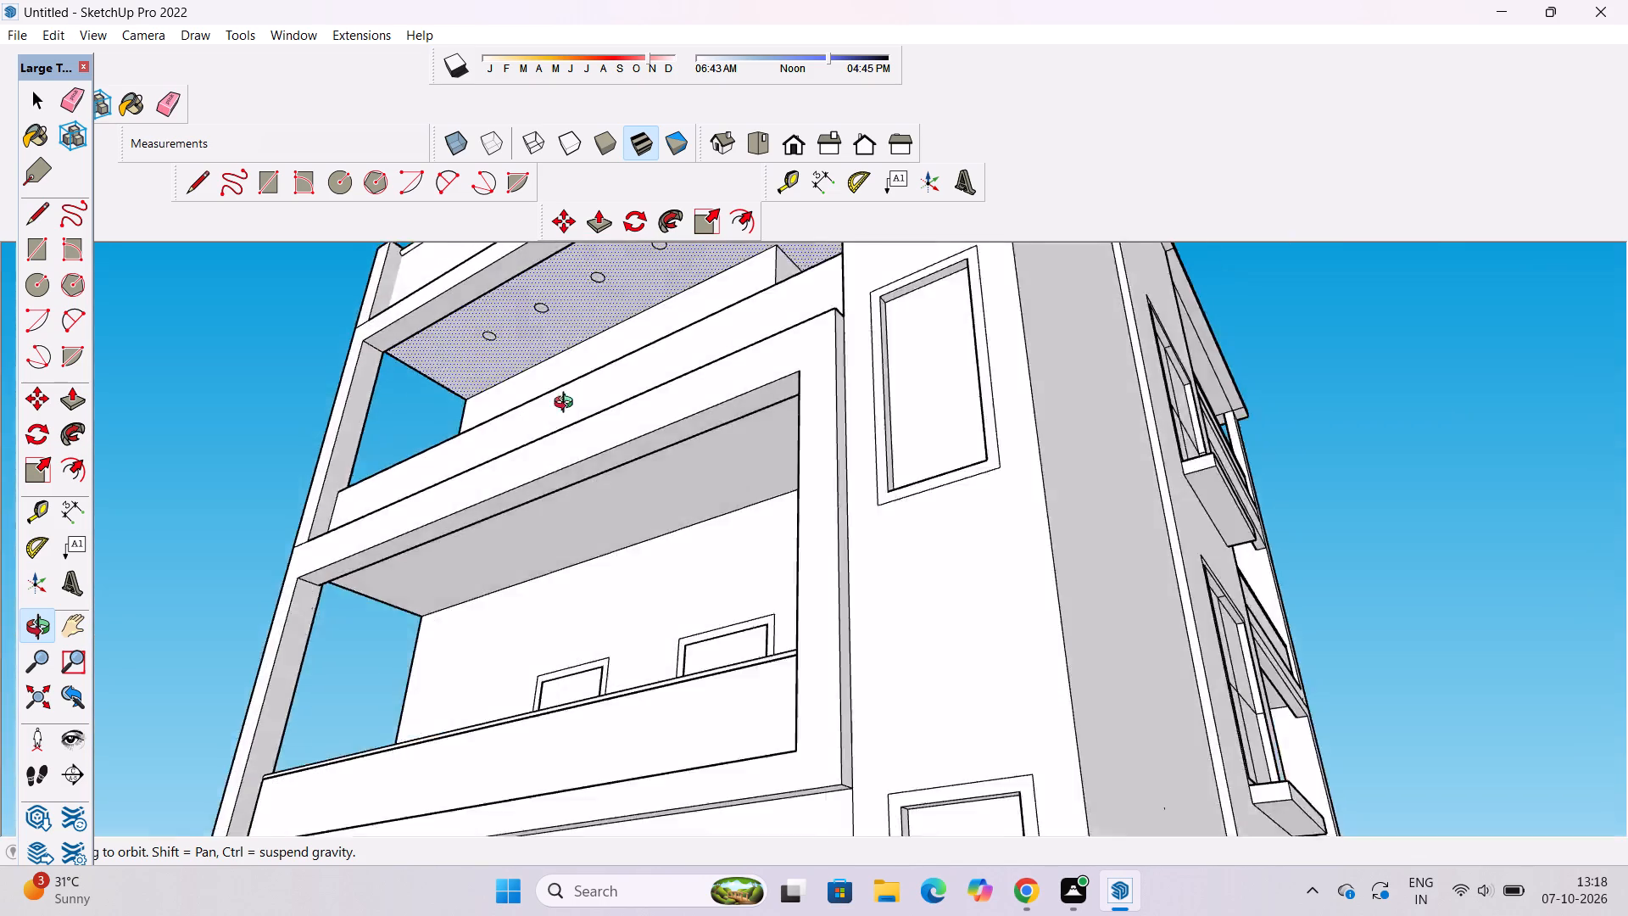
pyautogui.moveTo(567, 405); pyautogui.dragTo(731, 221)
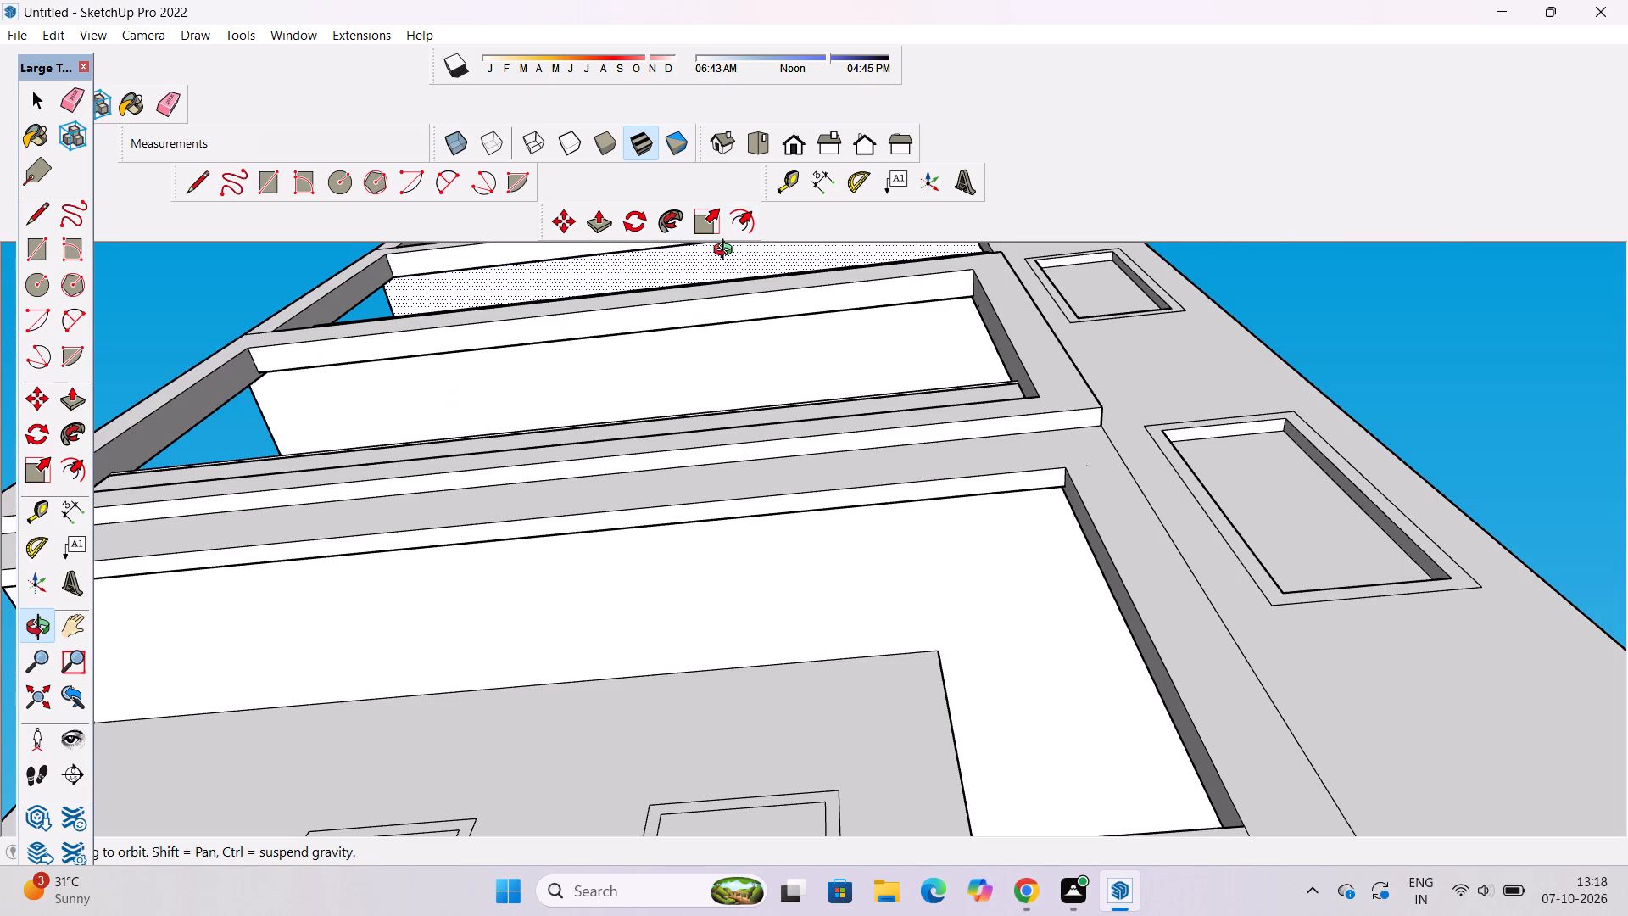
pyautogui.keyDown('shift'); pyautogui.moveTo(707, 278); pyautogui.dragTo(700, 335); pyautogui.keyUp('shift')
pyautogui.scroll(-4, 700, 335)
pyautogui.moveTo(684, 403); pyautogui.dragTo(700, 497)
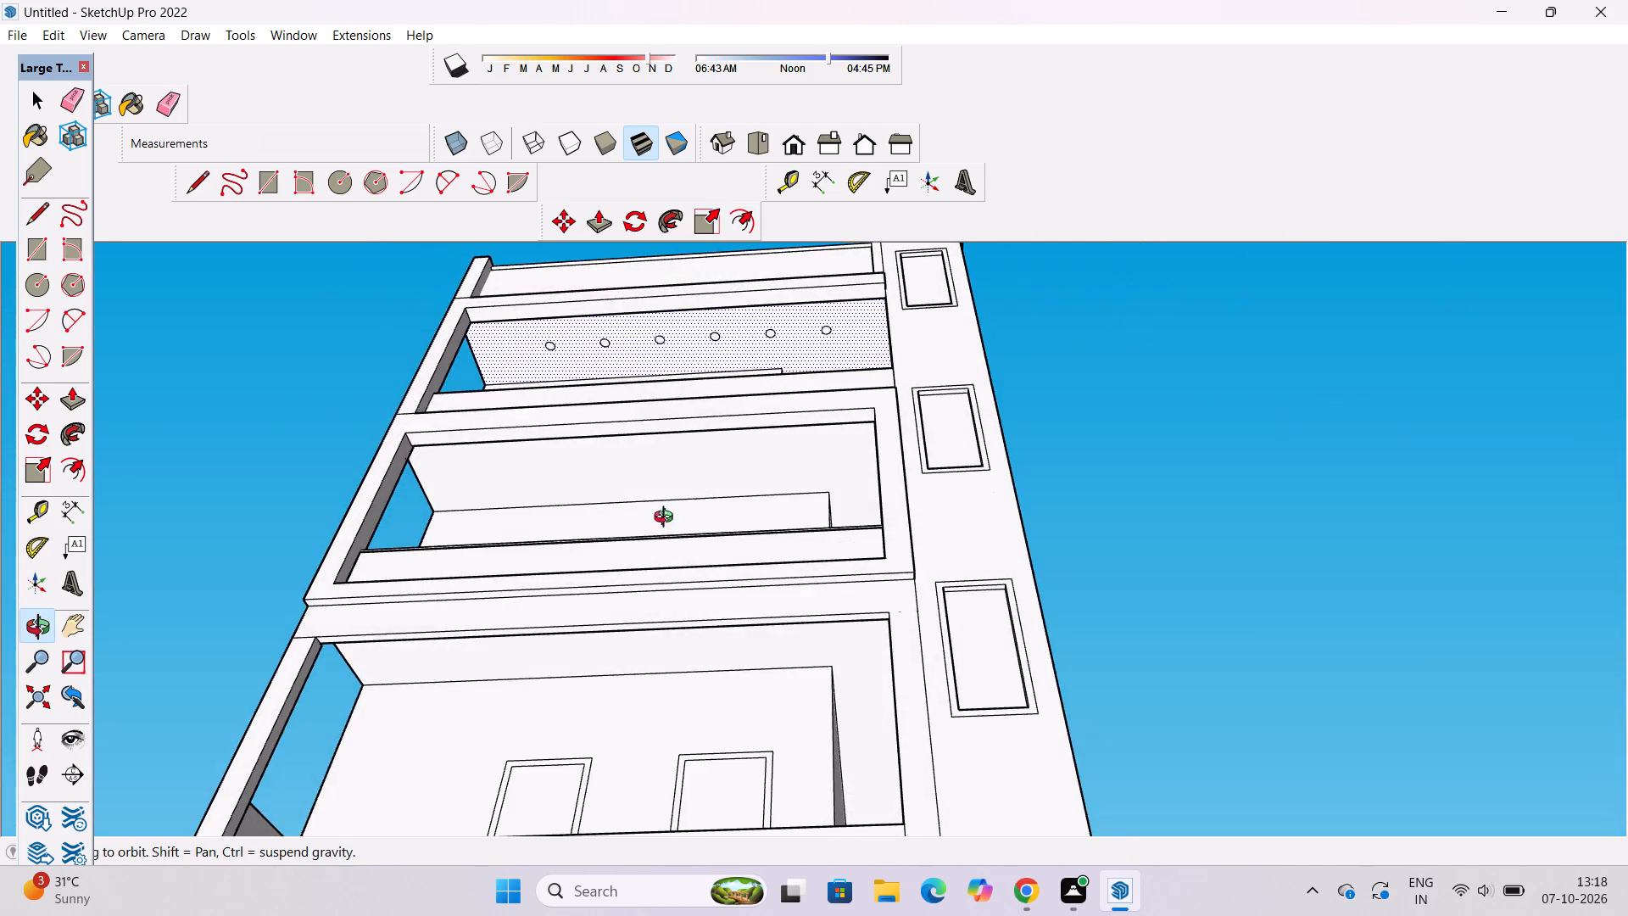
pyautogui.moveTo(666, 506); pyautogui.dragTo(683, 405)
pyautogui.scroll(-5, 690, 362)
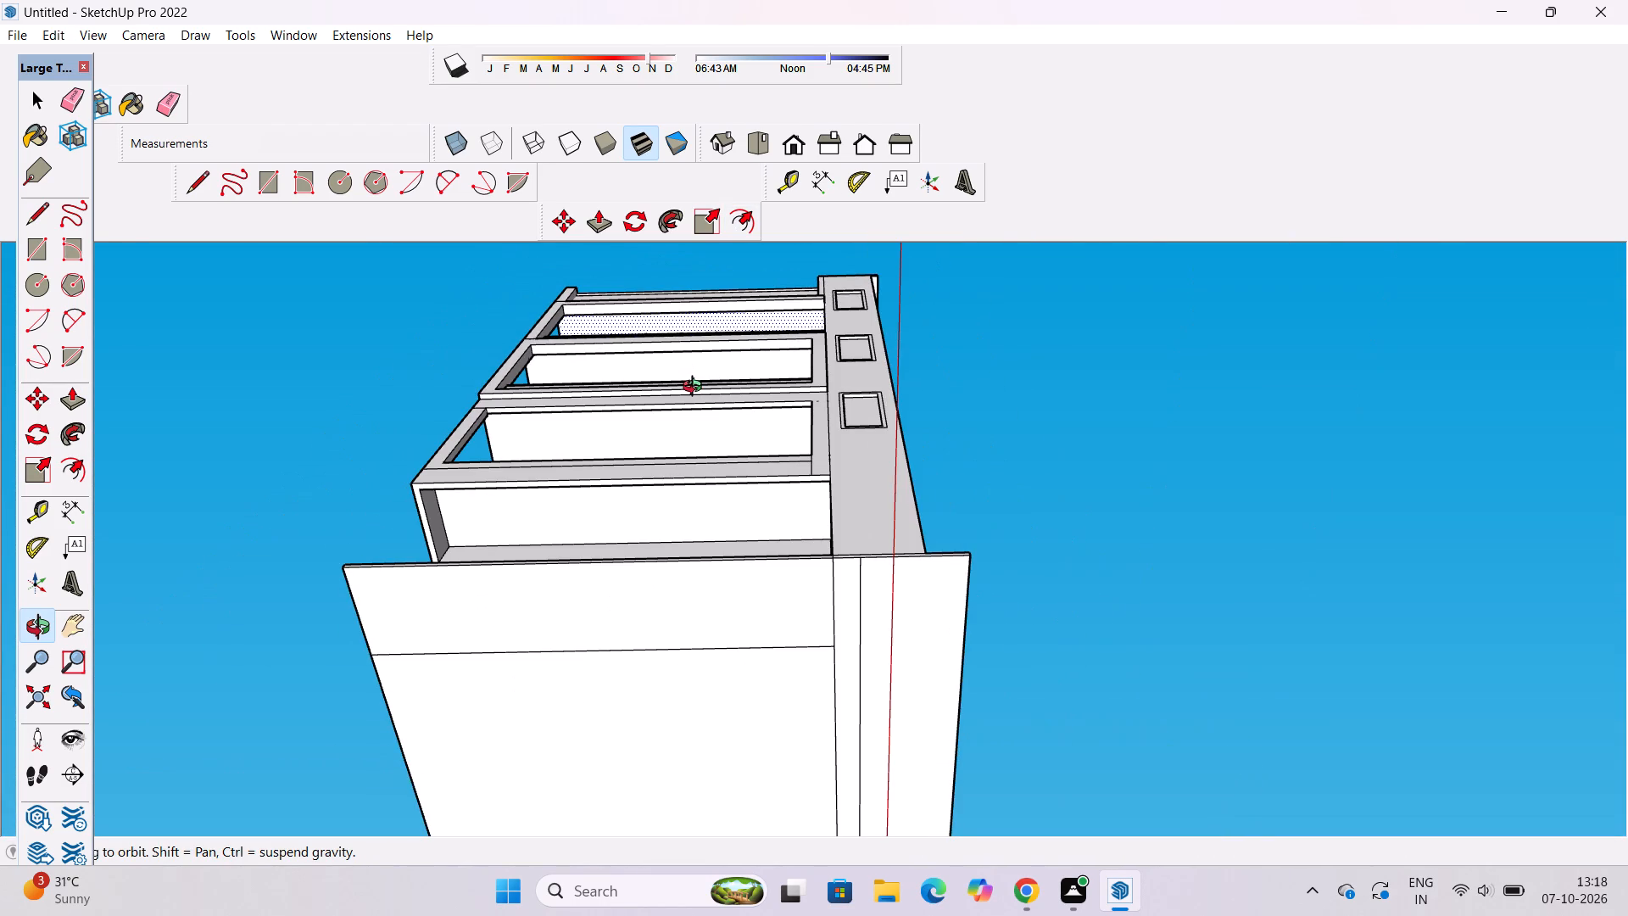
pyautogui.moveTo(696, 388); pyautogui.dragTo(696, 584)
pyautogui.keyDown('shift'); pyautogui.moveTo(593, 558); pyautogui.dragTo(587, 718); pyautogui.keyUp('shift')
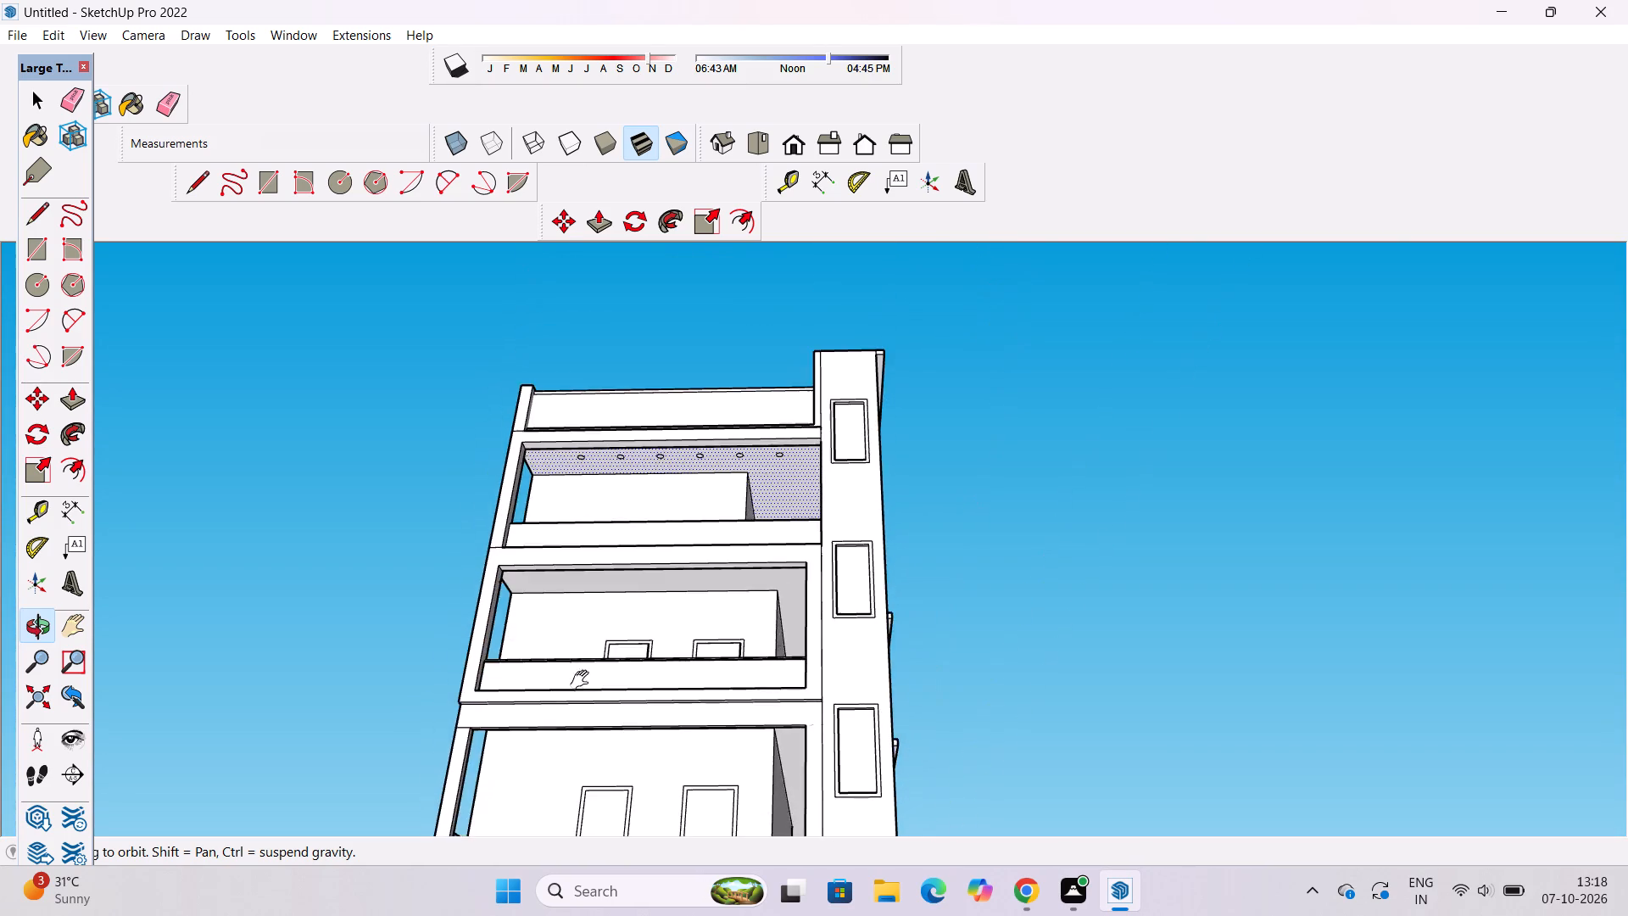
pyautogui.scroll(5, 577, 593)
pyautogui.moveTo(576, 592); pyautogui.dragTo(468, 643)
pyautogui.moveTo(498, 613); pyautogui.dragTo(566, 493)
pyautogui.scroll(2, 558, 490)
pyautogui.moveTo(494, 399); pyautogui.dragTo(427, 422)
pyautogui.scroll(3, 424, 427)
pyautogui.keyDown('shift'); pyautogui.moveTo(424, 427); pyautogui.dragTo(372, 520); pyautogui.keyUp('shift')
pyautogui.click(393, 539)
pyautogui.press('c')
pyautogui.scroll(4, 439, 584)
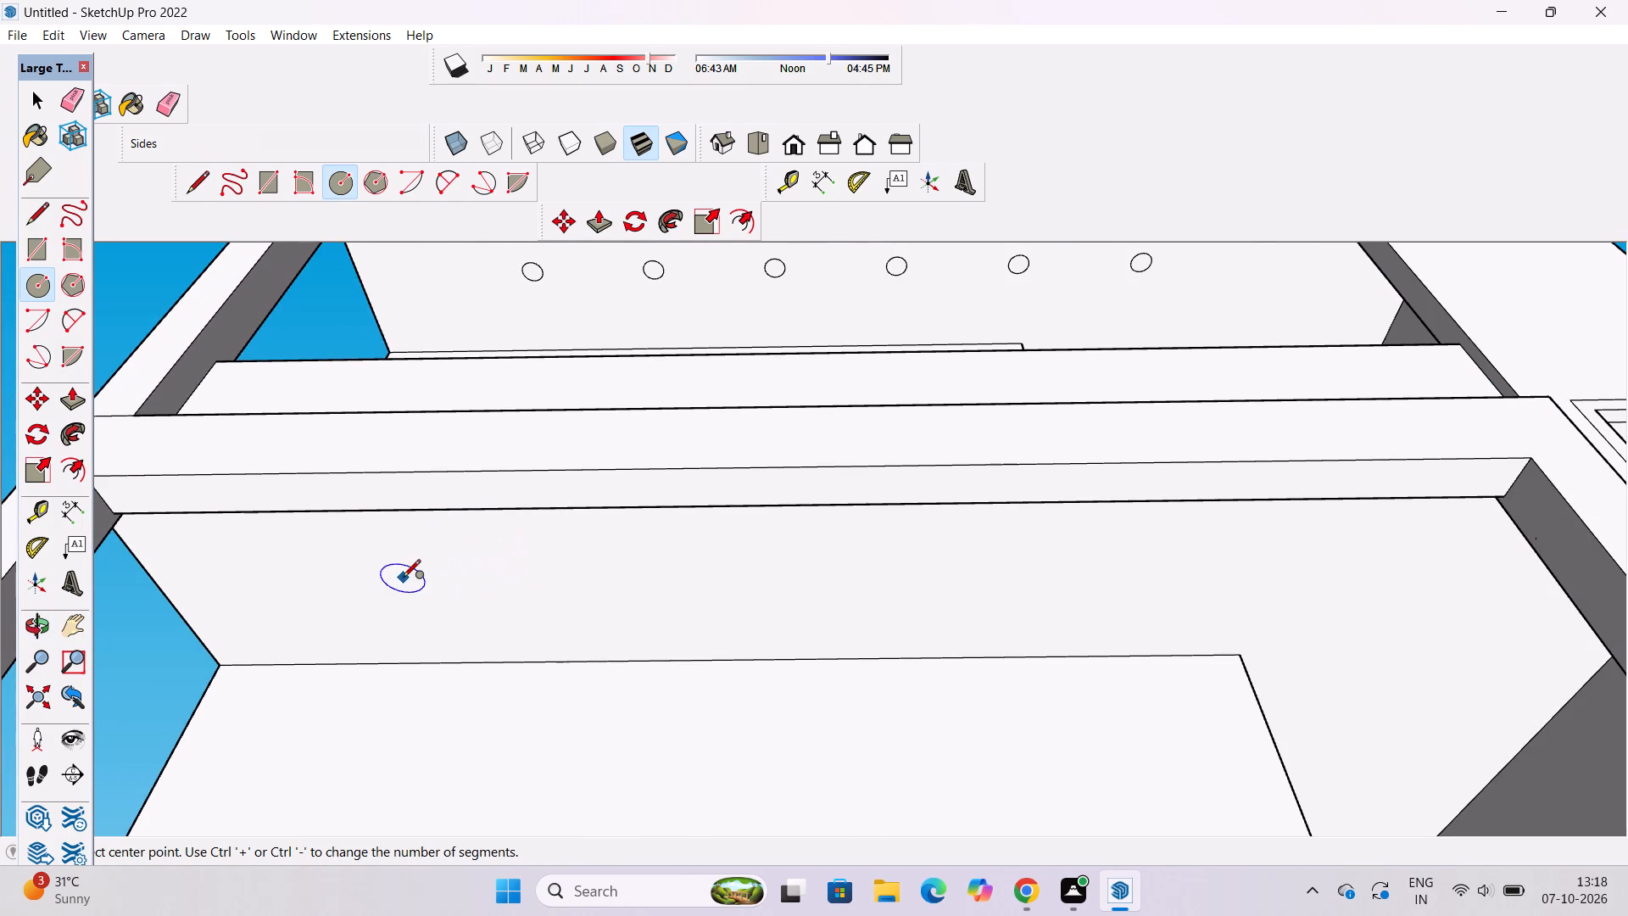
pyautogui.click(380, 578)
pyautogui.write("1'")
pyautogui.press('Return')
# Copy the second covered balcony's ceiling circle lengthwise at 12' spacing, making five copies.
pyautogui.press('space')
pyautogui.doubleClick(382, 577)
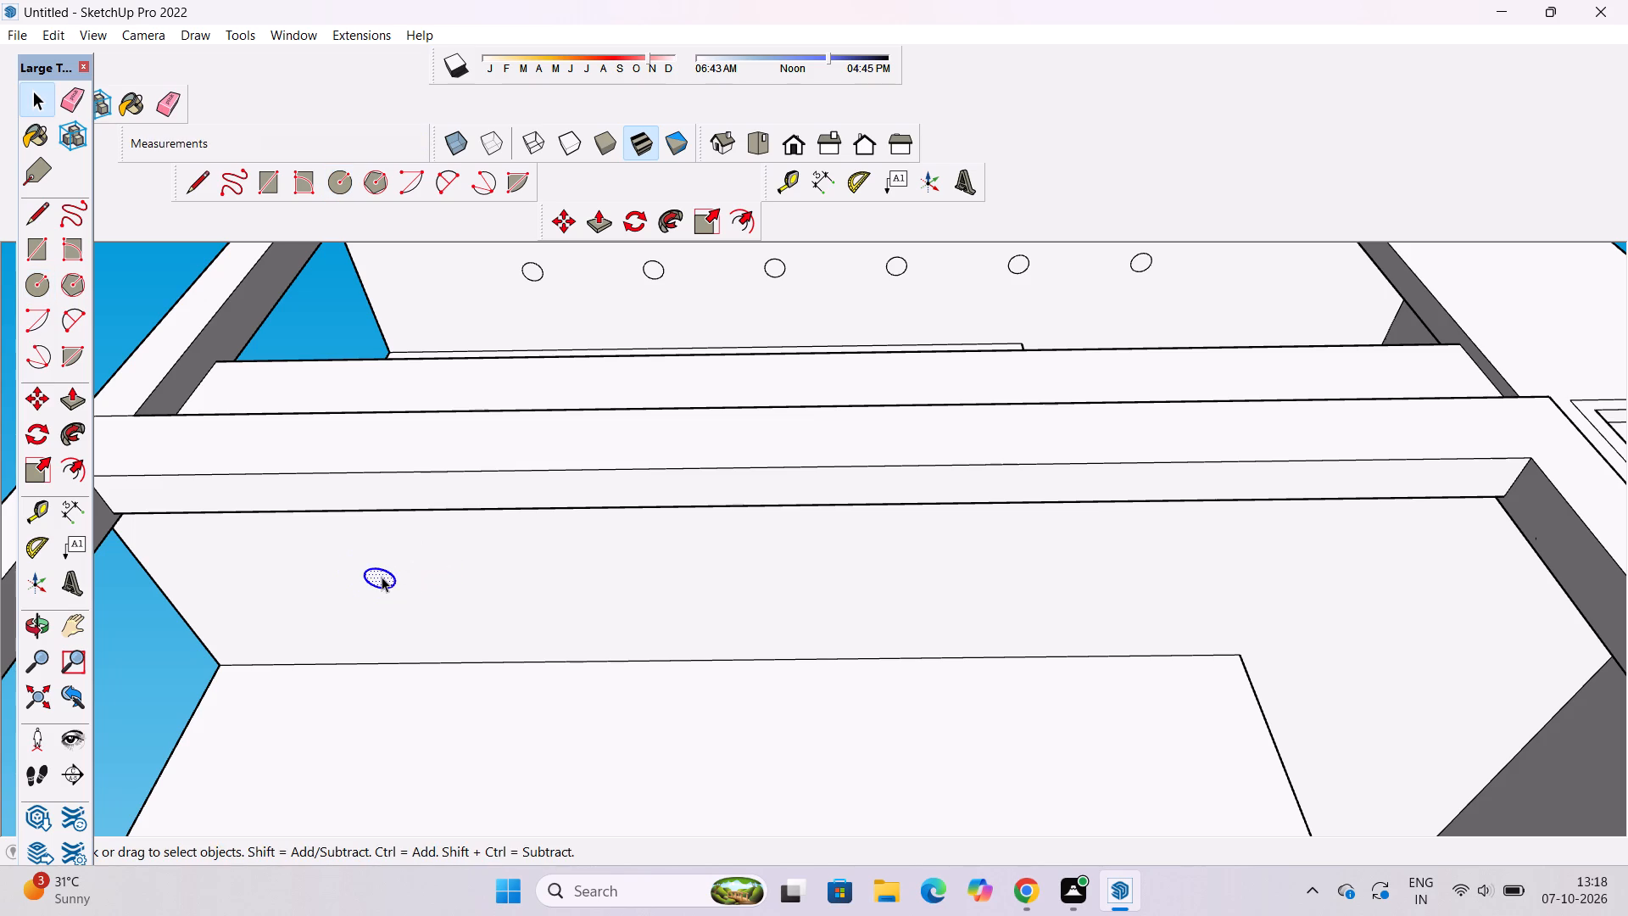
pyautogui.press('m')
pyautogui.click(365, 579)
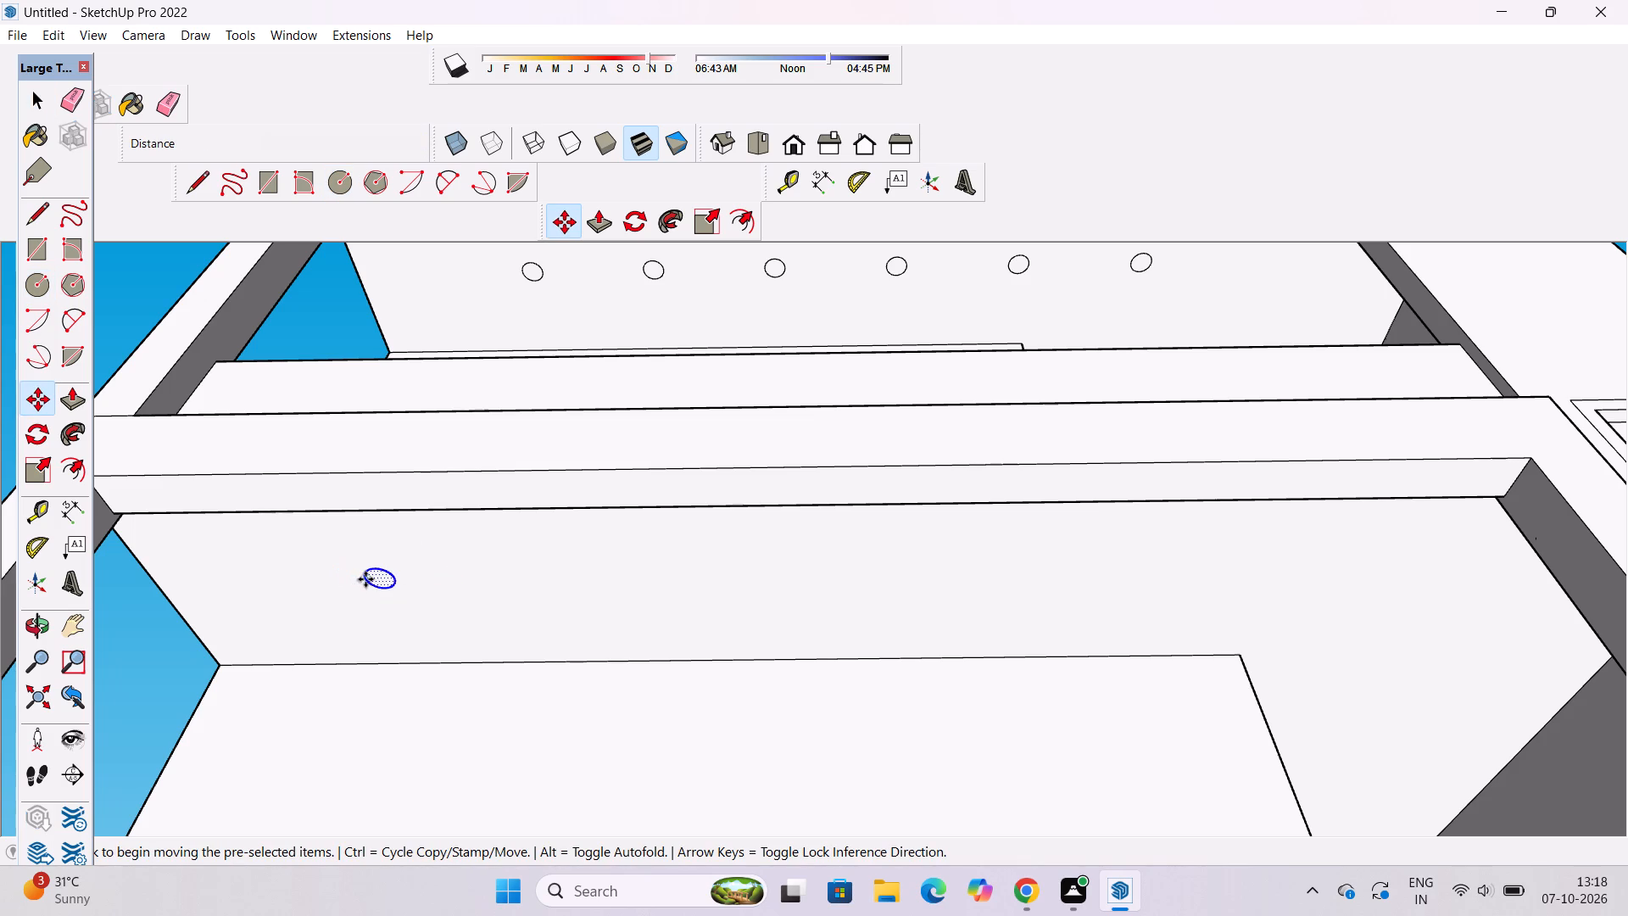
pyautogui.write("12'")
pyautogui.press('Return')
pyautogui.write('*5')
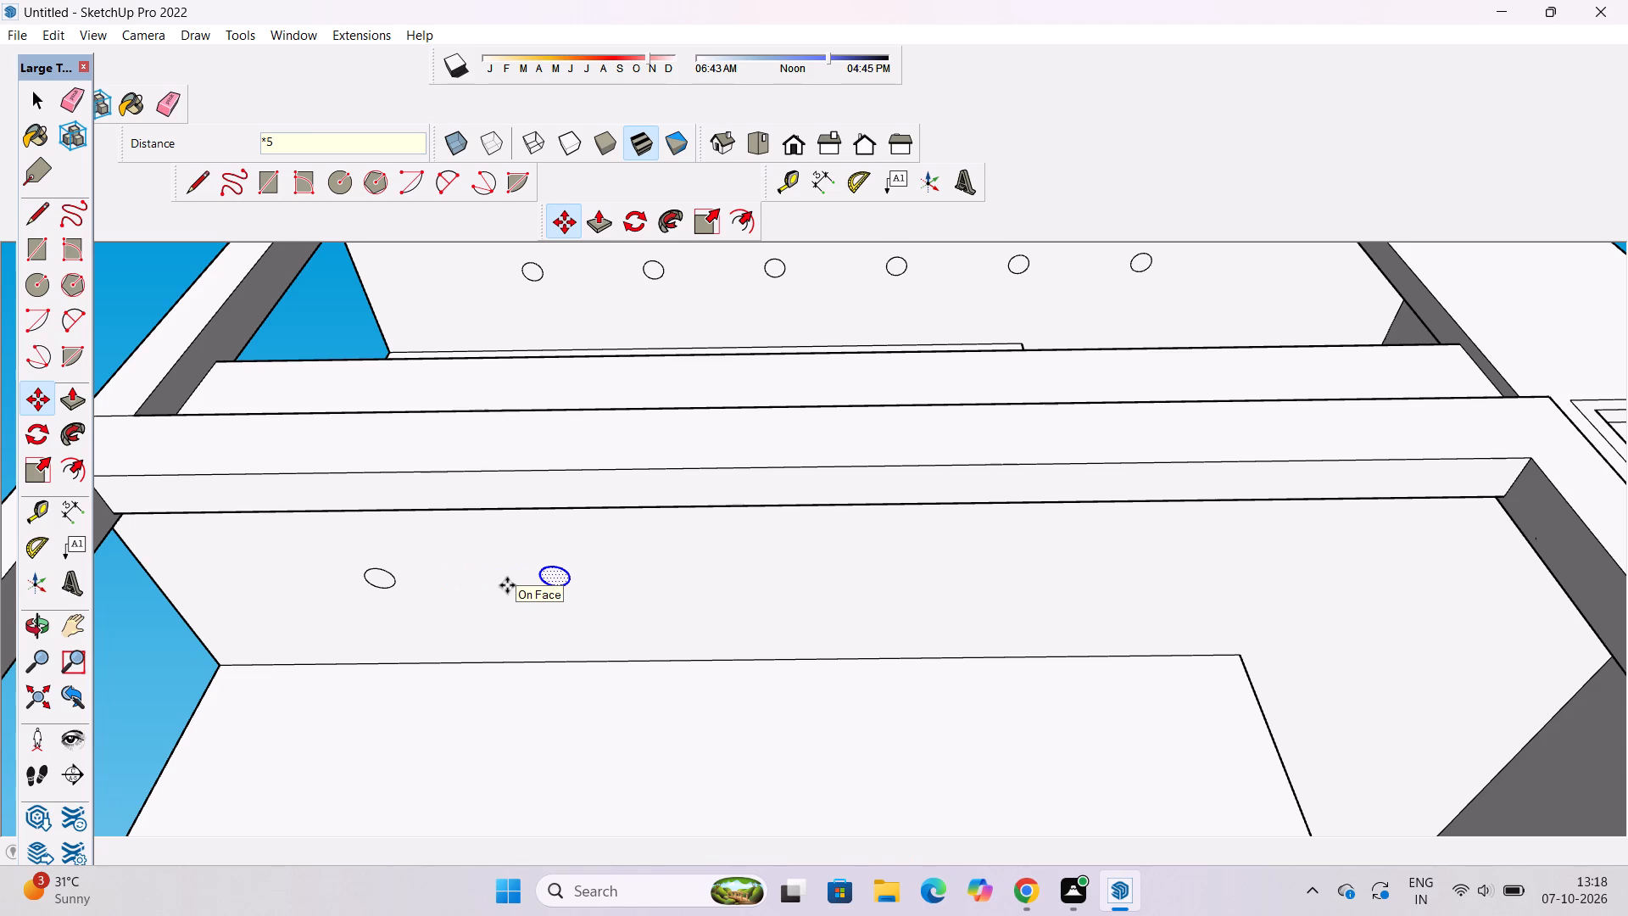
pyautogui.press('Return')
# Draw a circle of 1' radius on the ceiling of the third covered balcony from the top.
pyautogui.scroll(-6, 355, 565)
pyautogui.scroll(-3, 460, 489)
pyautogui.press('o')
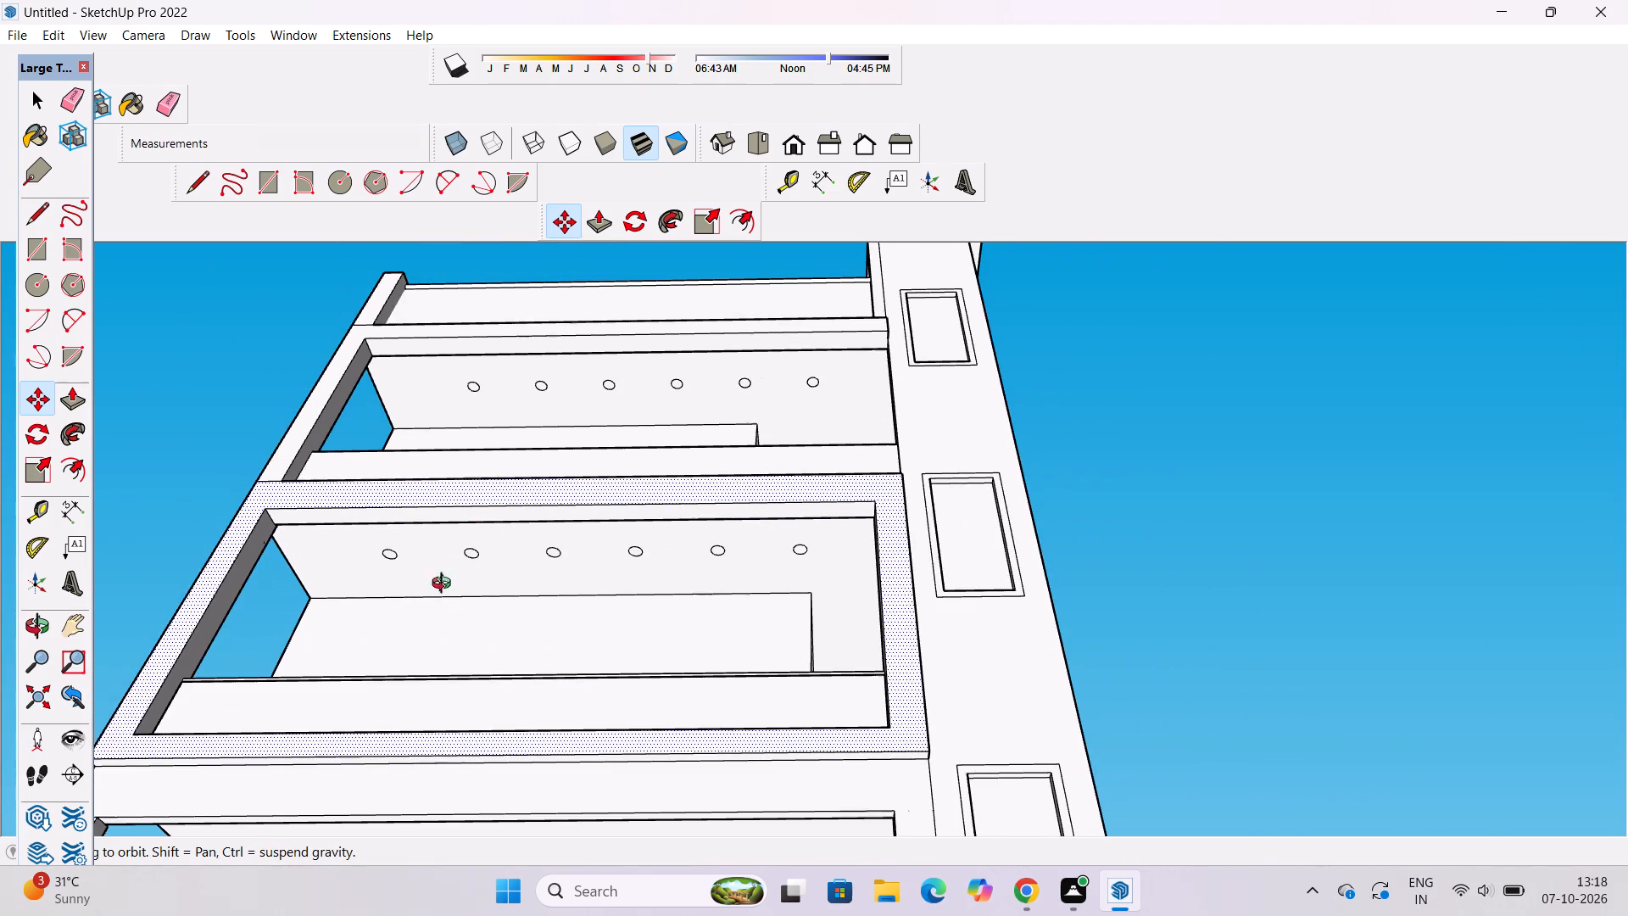
pyautogui.keyDown('shift'); pyautogui.moveTo(413, 685); pyautogui.dragTo(516, 553); pyautogui.keyUp('shift')
pyautogui.scroll(4, 484, 697)
pyautogui.moveTo(499, 654); pyautogui.dragTo(526, 599)
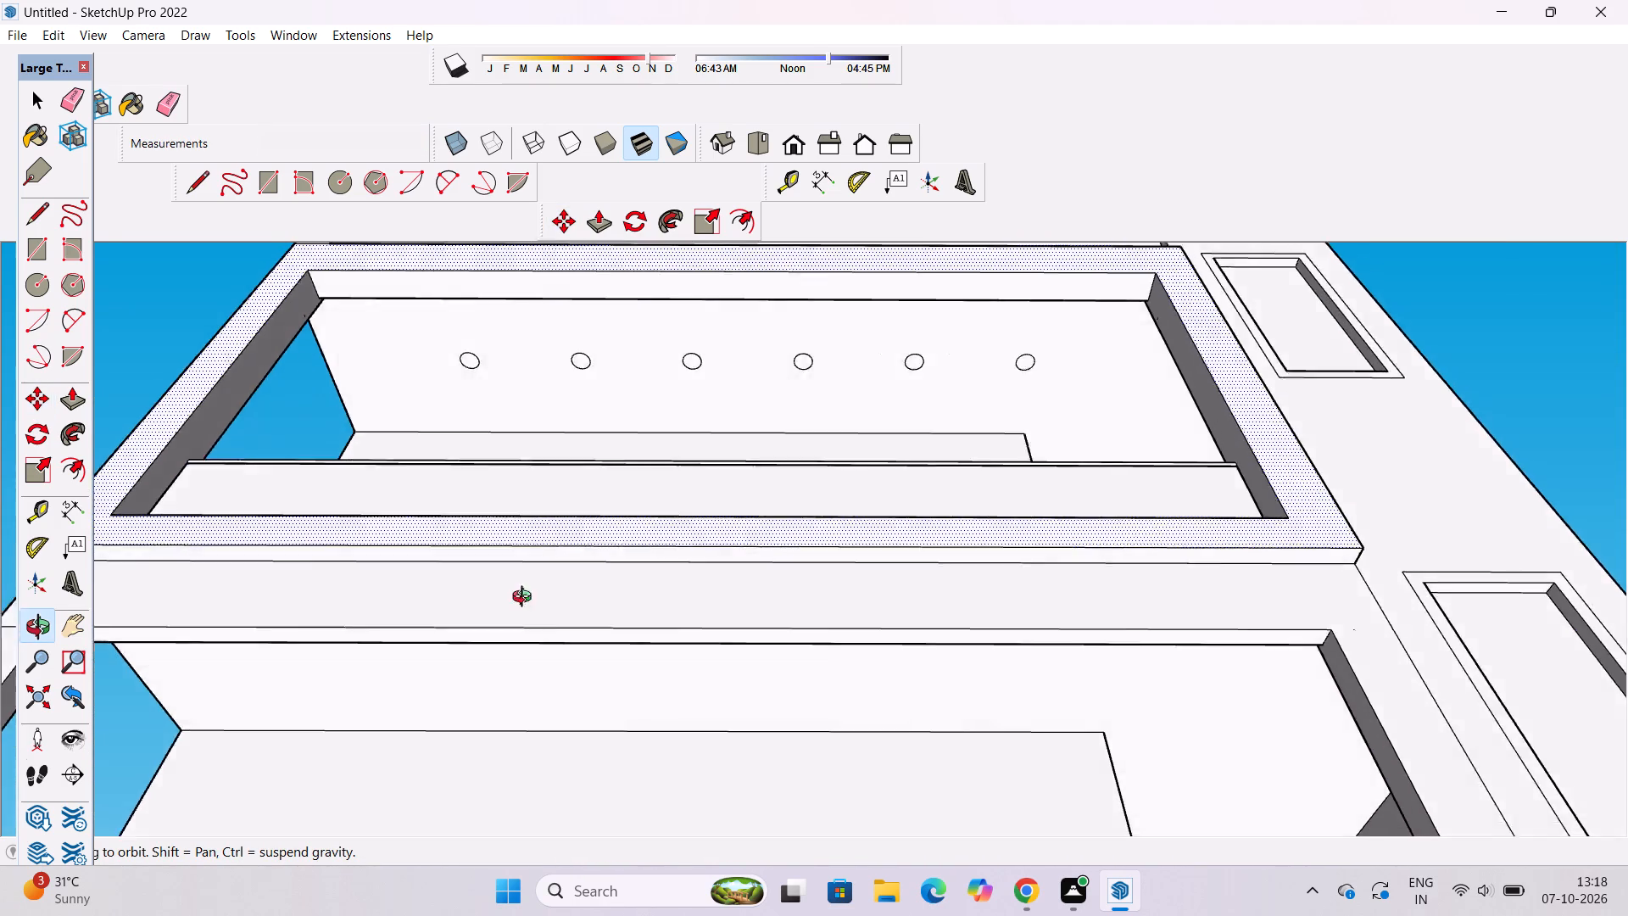
pyautogui.moveTo(526, 599); pyautogui.dragTo(541, 419)
pyautogui.scroll(-11, 566, 405)
pyautogui.moveTo(566, 425); pyautogui.dragTo(581, 653)
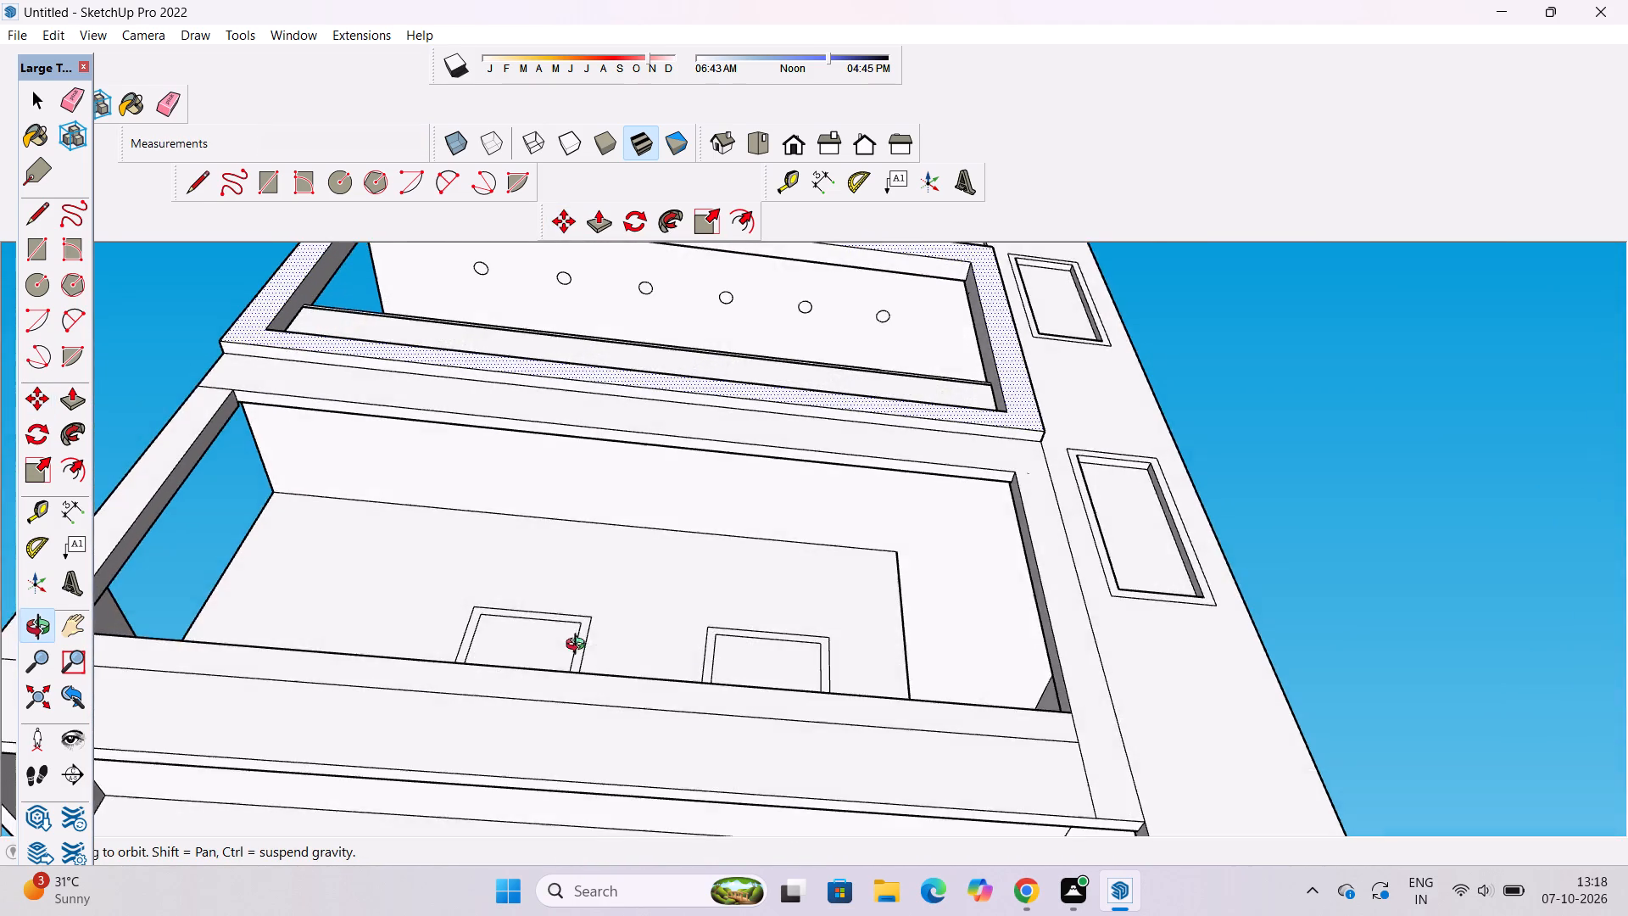
pyautogui.moveTo(616, 570); pyautogui.dragTo(465, 545)
pyautogui.keyDown('shift'); pyautogui.moveTo(462, 545); pyautogui.dragTo(861, 589); pyautogui.keyUp('shift')
pyautogui.scroll(3, 809, 629)
pyautogui.moveTo(709, 631); pyautogui.dragTo(838, 579)
pyautogui.moveTo(839, 579); pyautogui.dragTo(717, 618)
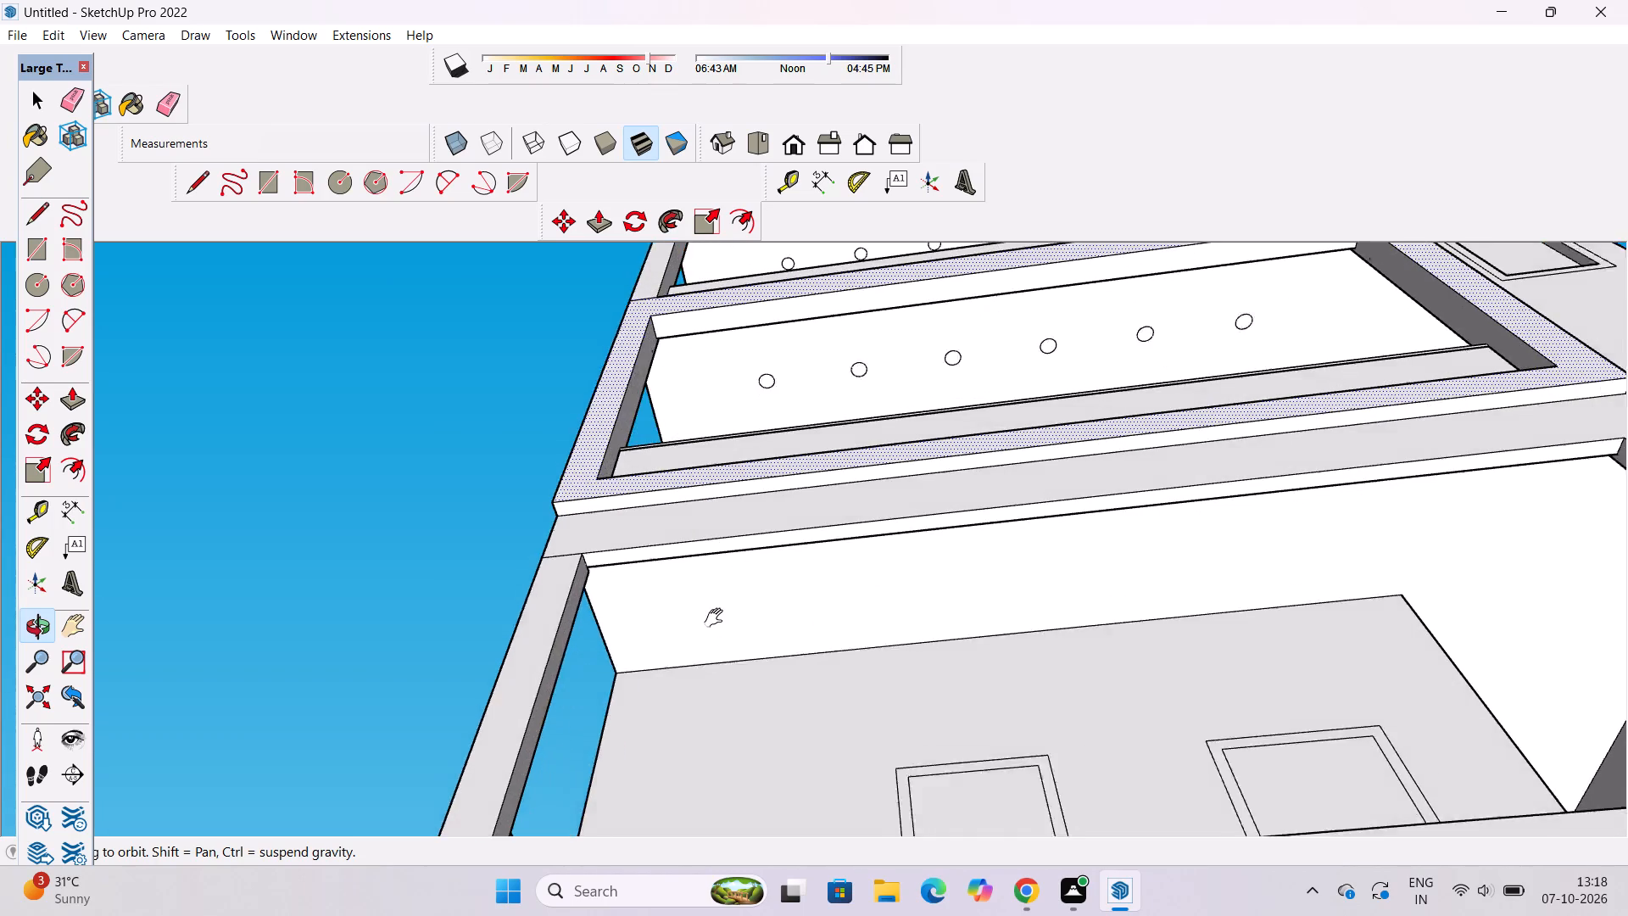
pyautogui.moveTo(717, 618); pyautogui.dragTo(598, 623)
pyautogui.moveTo(598, 623); pyautogui.dragTo(665, 565)
pyautogui.scroll(1, 670, 570)
pyautogui.keyDown('shift'); pyautogui.moveTo(670, 572); pyautogui.dragTo(581, 640); pyautogui.keyUp('shift')
pyautogui.keyDown('shift'); pyautogui.scroll(3, 588, 628); pyautogui.keyUp('shift')
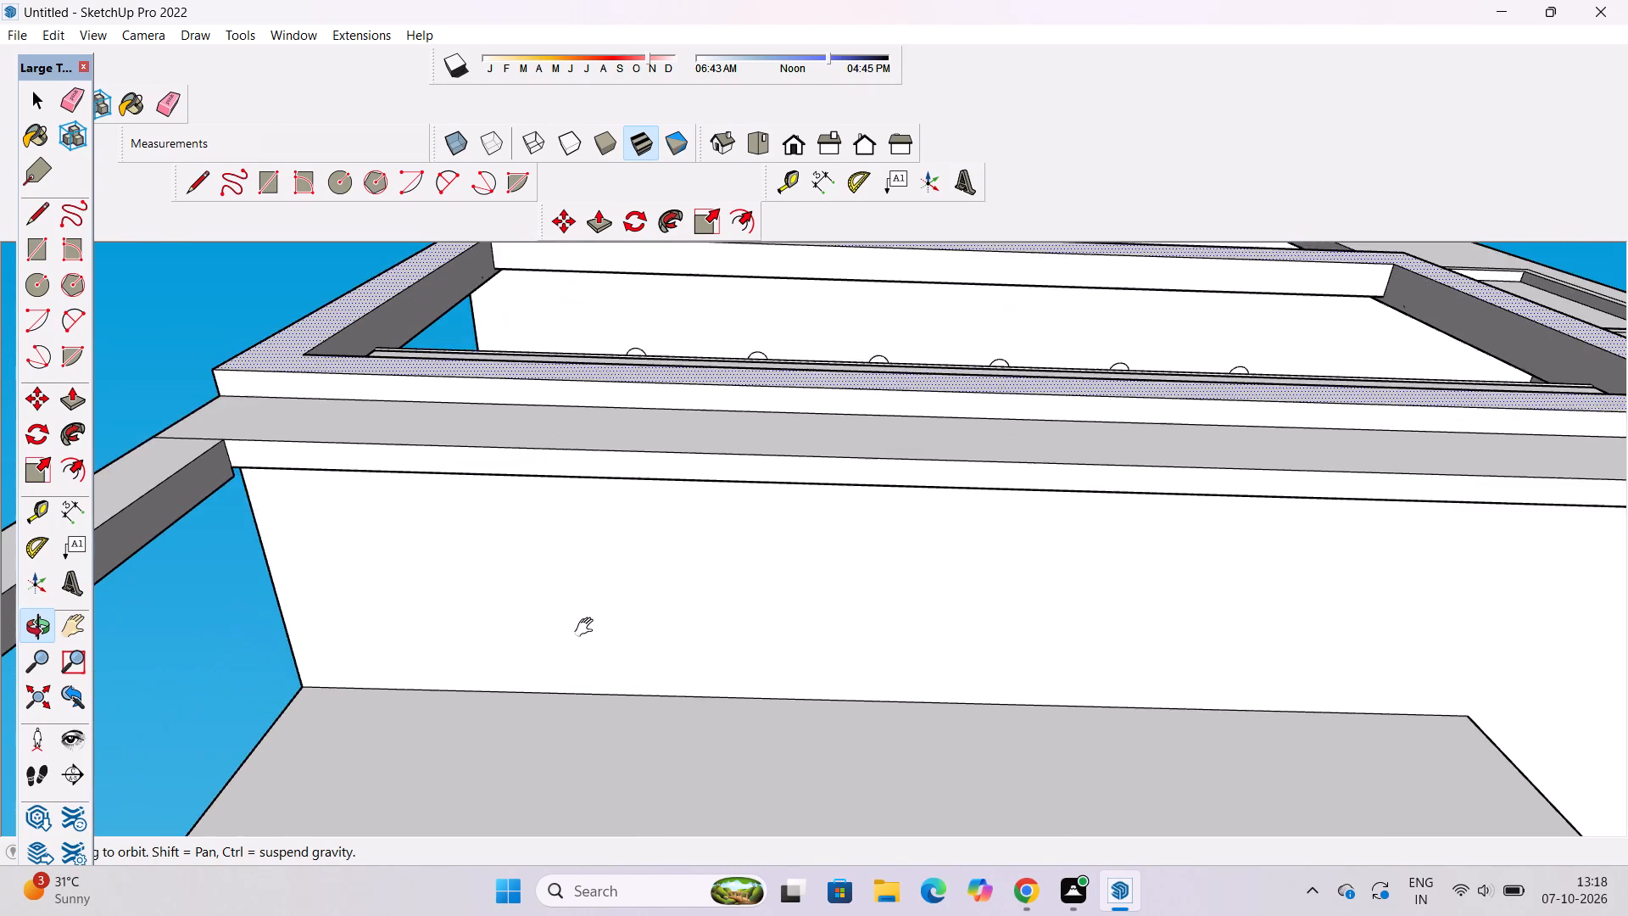
pyautogui.keyDown('shift'); pyautogui.moveTo(588, 625); pyautogui.dragTo(569, 636); pyautogui.keyUp('shift')
pyautogui.press('c')
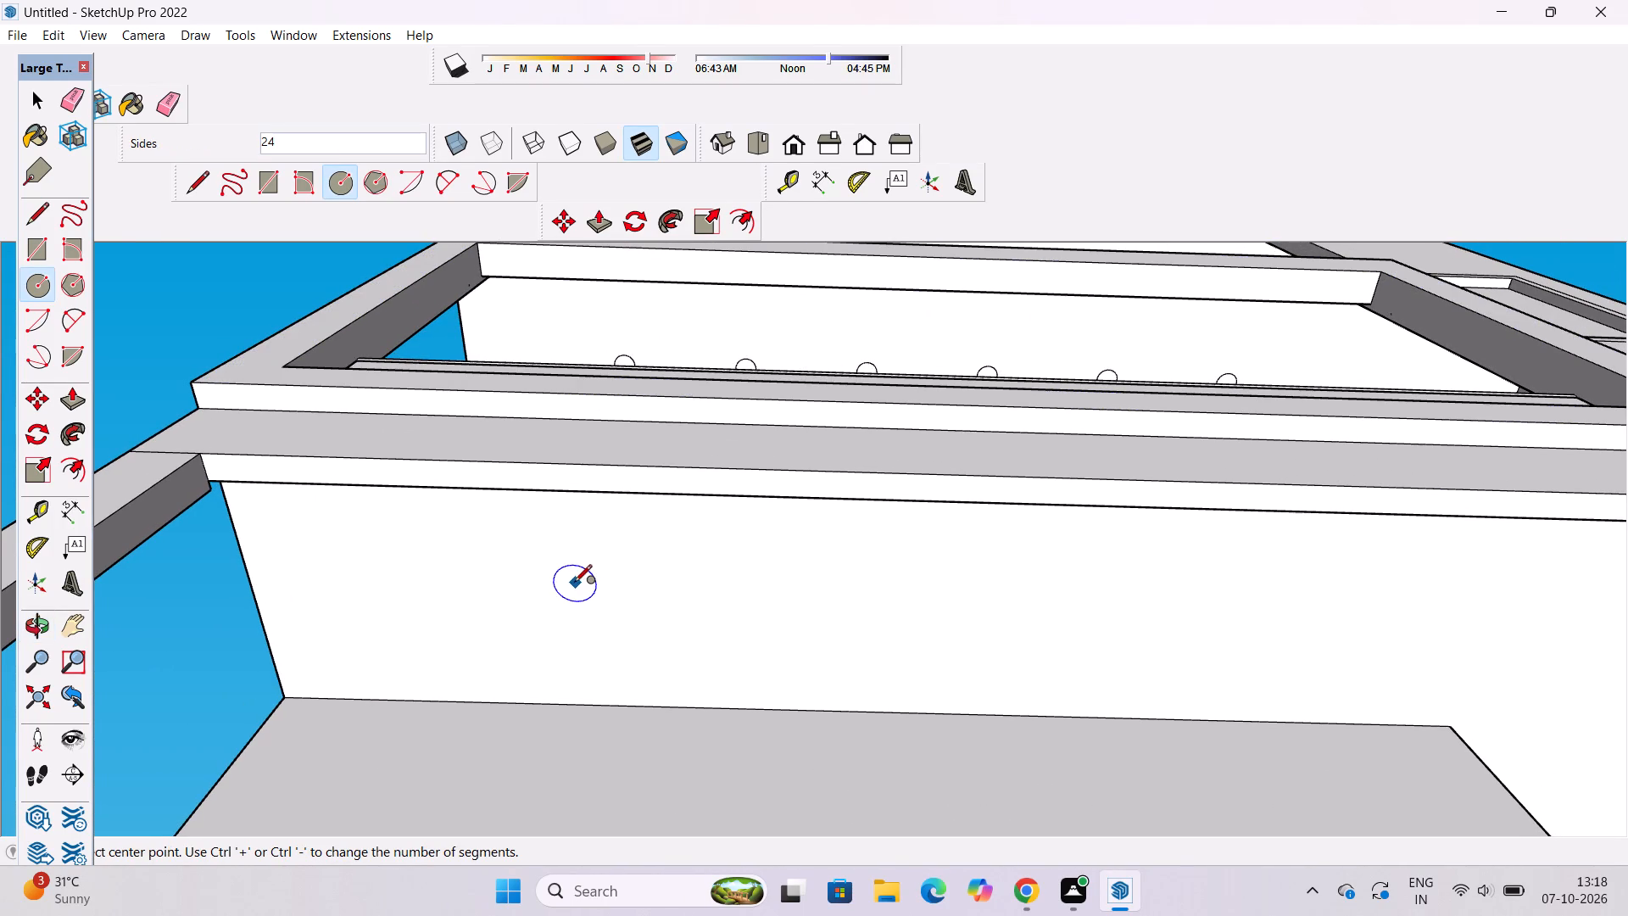
pyautogui.click(574, 584)
pyautogui.write("1'")
pyautogui.press('Return')
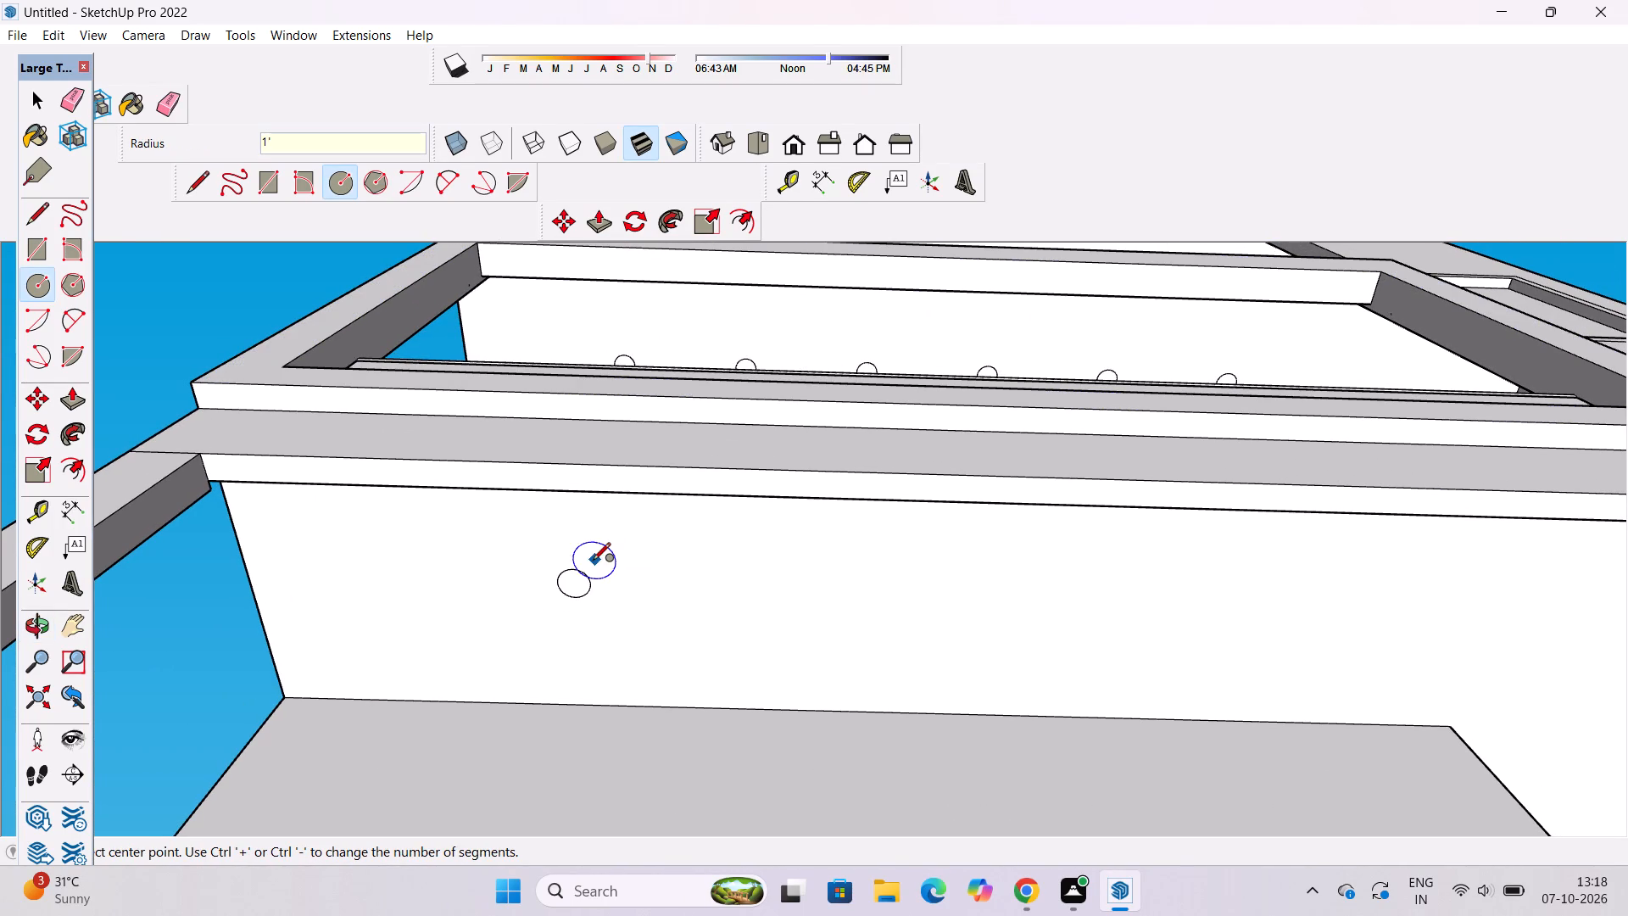
# Copy the third covered balcony's ceiling circle lengthwise at 12' spacing, making five copies.
pyautogui.press('space')
pyautogui.doubleClick(583, 579)
pyautogui.press('m')
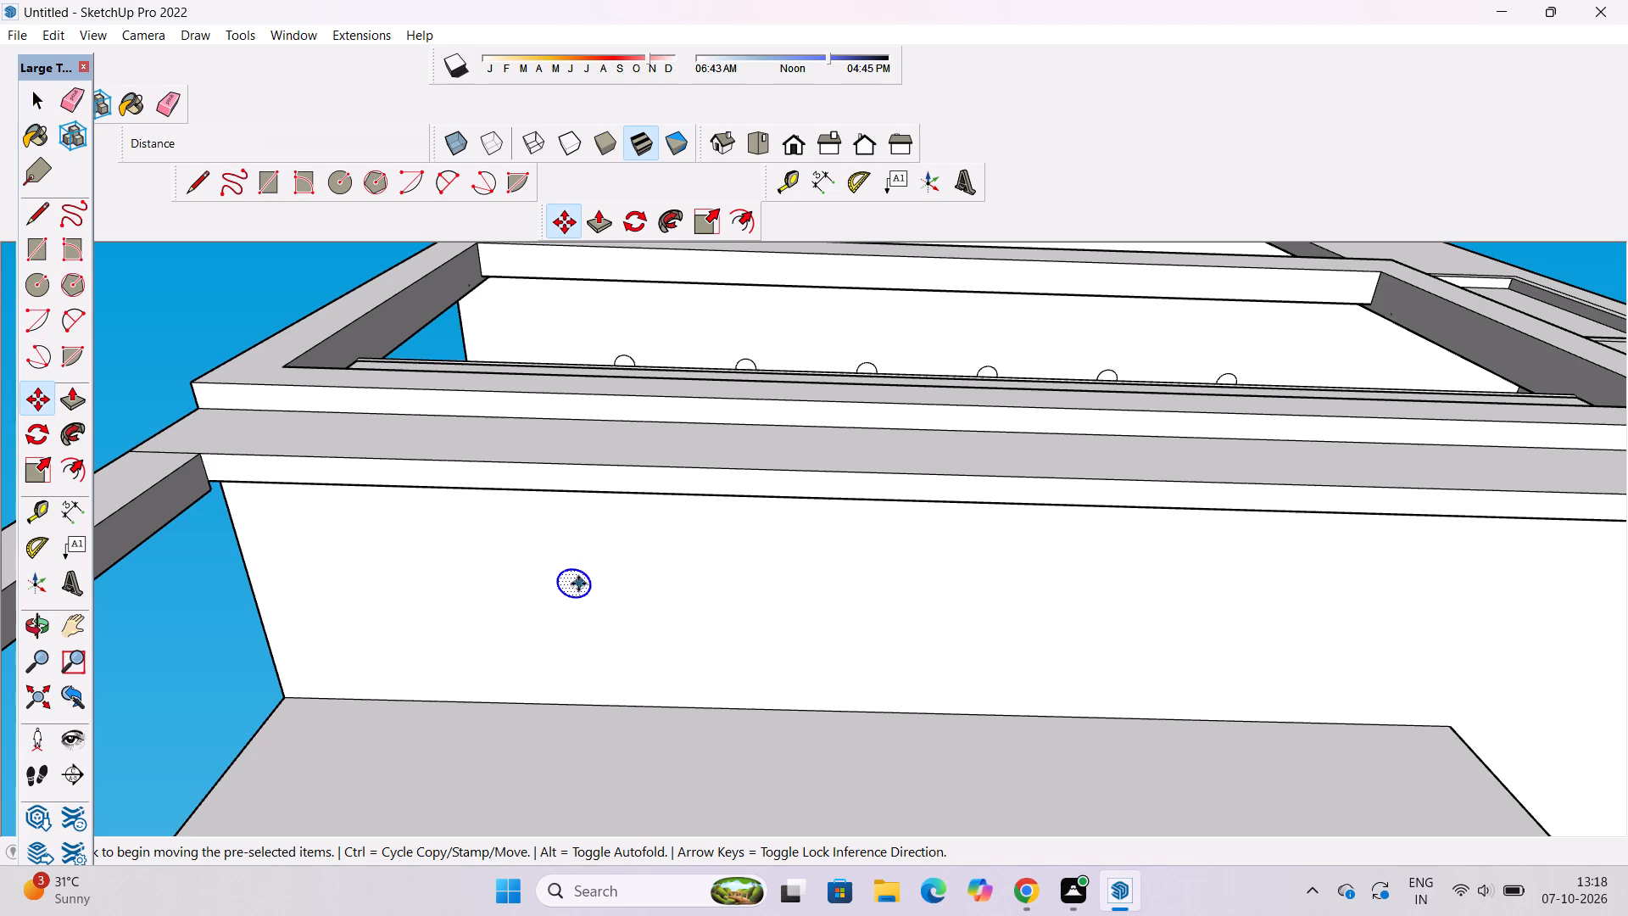
pyautogui.click(555, 582)
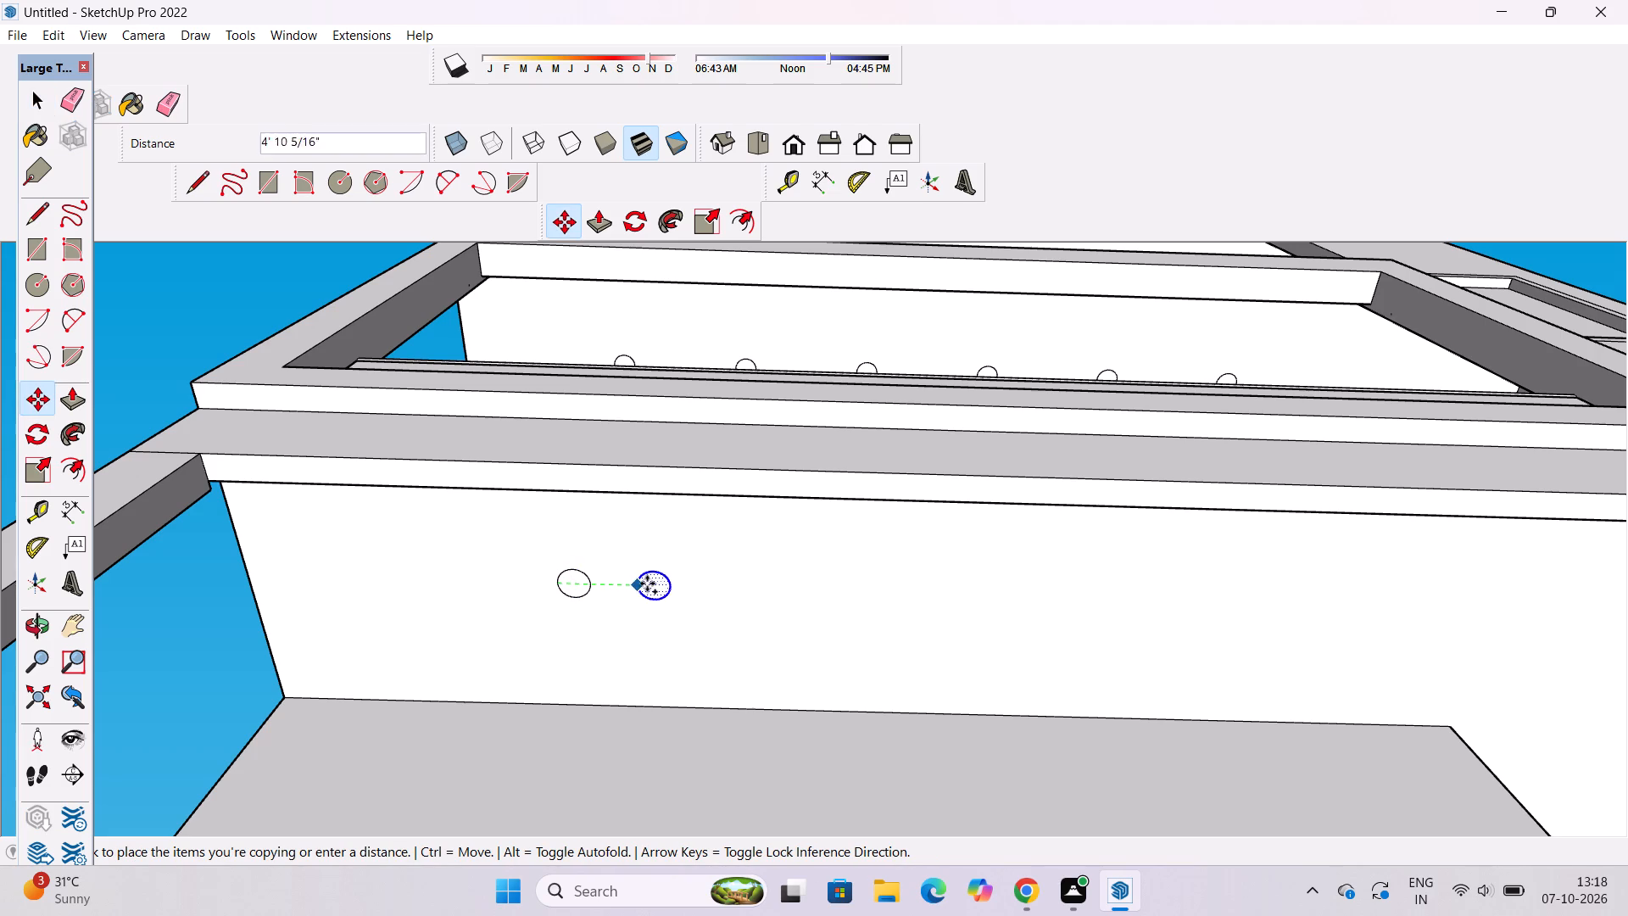
pyautogui.write("12'")
pyautogui.press('Return')
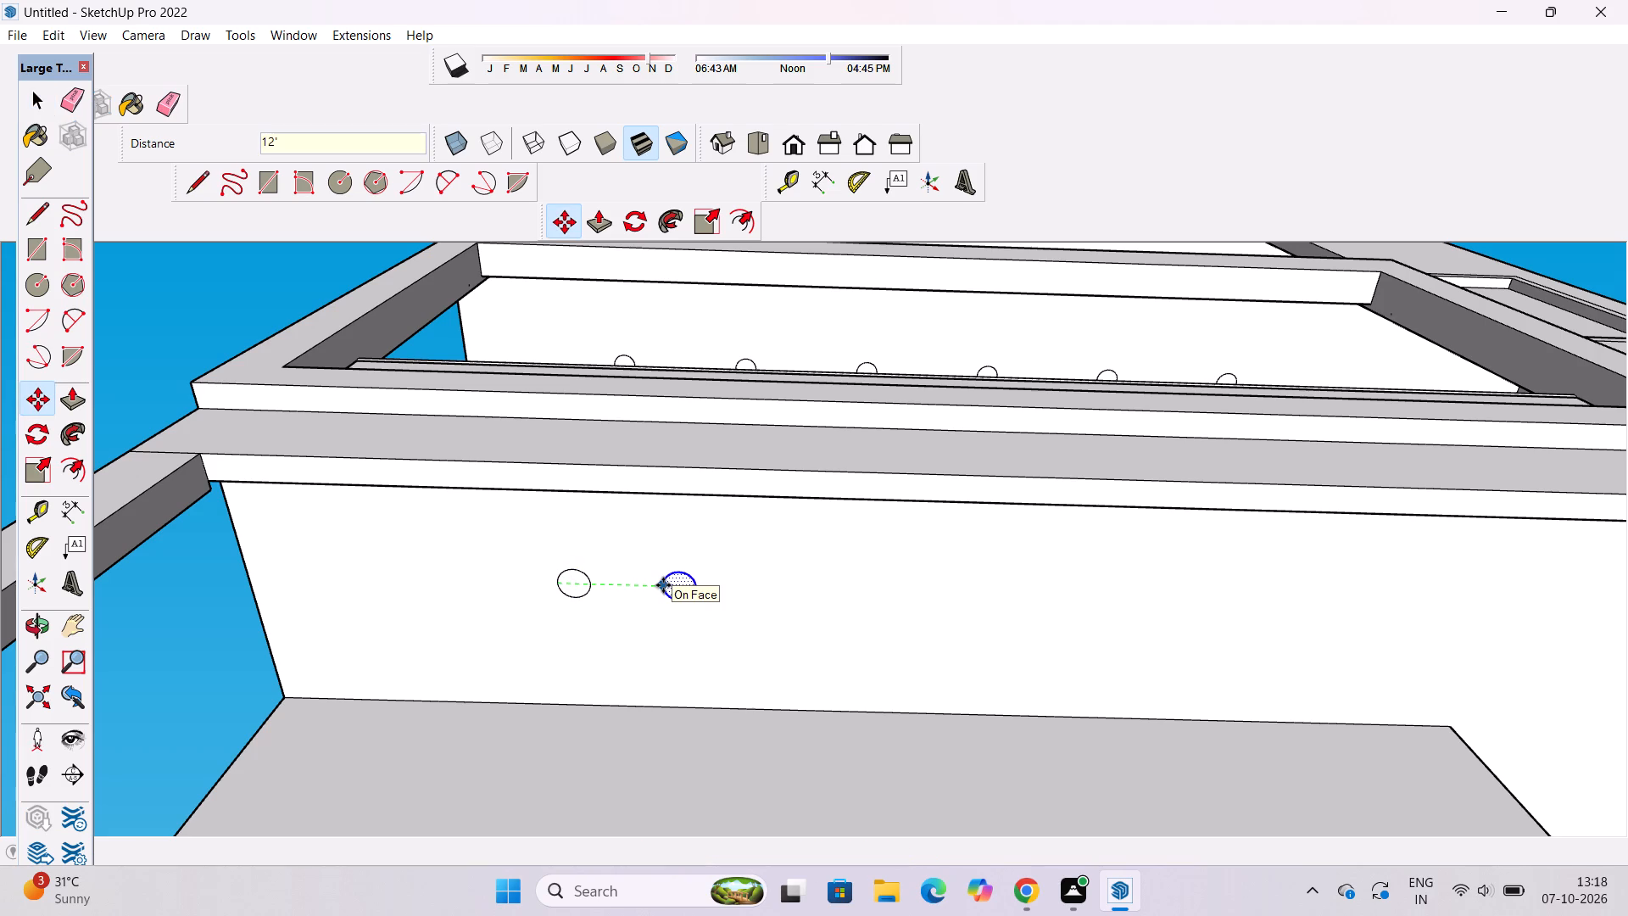
pyautogui.write('*5')
pyautogui.press('Return')
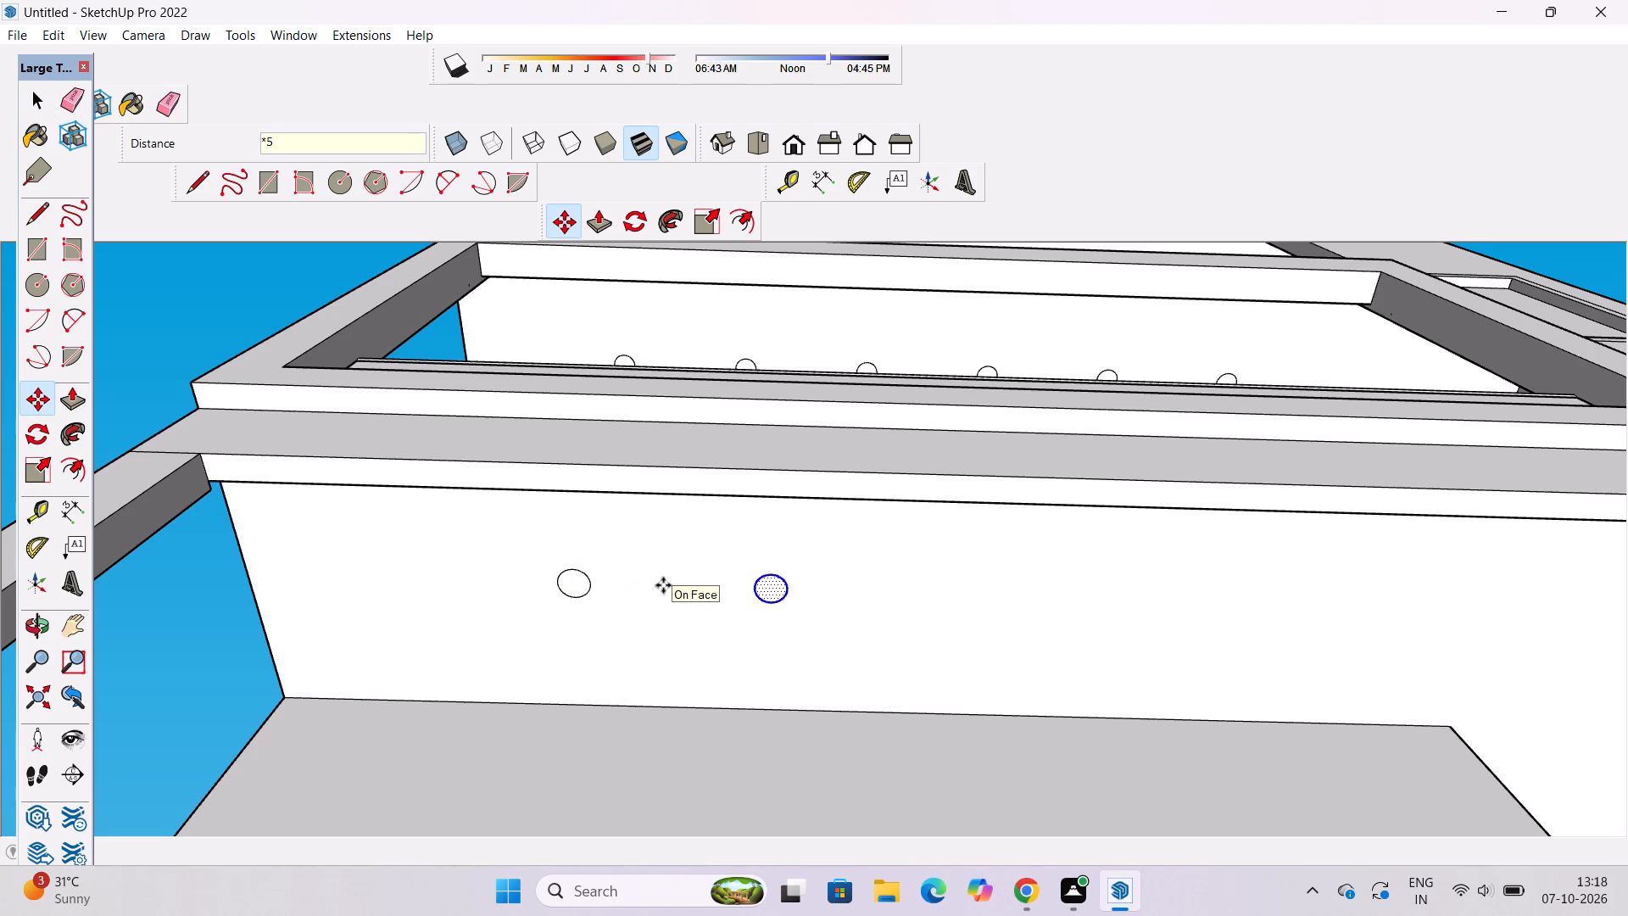
# Examine the building from the balcony ceilings around the windowed side wall down to its ground-level corner.
pyautogui.press('o')
pyautogui.scroll(-6, 558, 523)
pyautogui.moveTo(675, 504); pyautogui.dragTo(616, 633)
pyautogui.scroll(-5, 588, 545)
pyautogui.moveTo(784, 606); pyautogui.dragTo(583, 634)
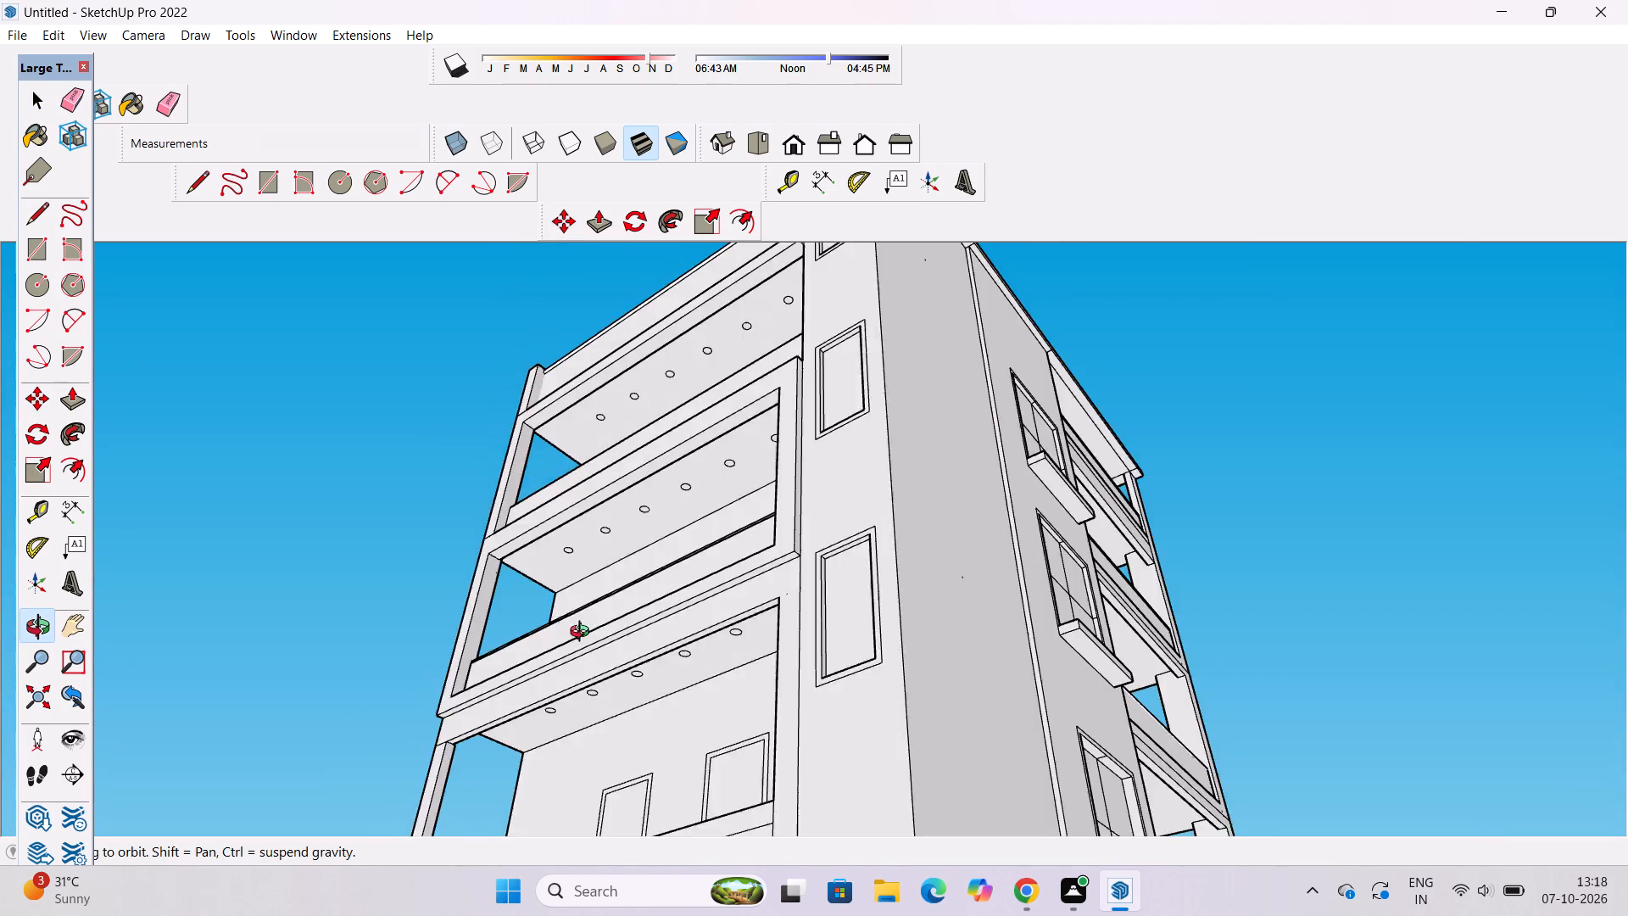
pyautogui.moveTo(583, 634); pyautogui.dragTo(547, 618)
pyautogui.moveTo(664, 651); pyautogui.dragTo(558, 698)
pyautogui.keyDown('shift'); pyautogui.moveTo(556, 703); pyautogui.dragTo(529, 629); pyautogui.keyUp('shift')
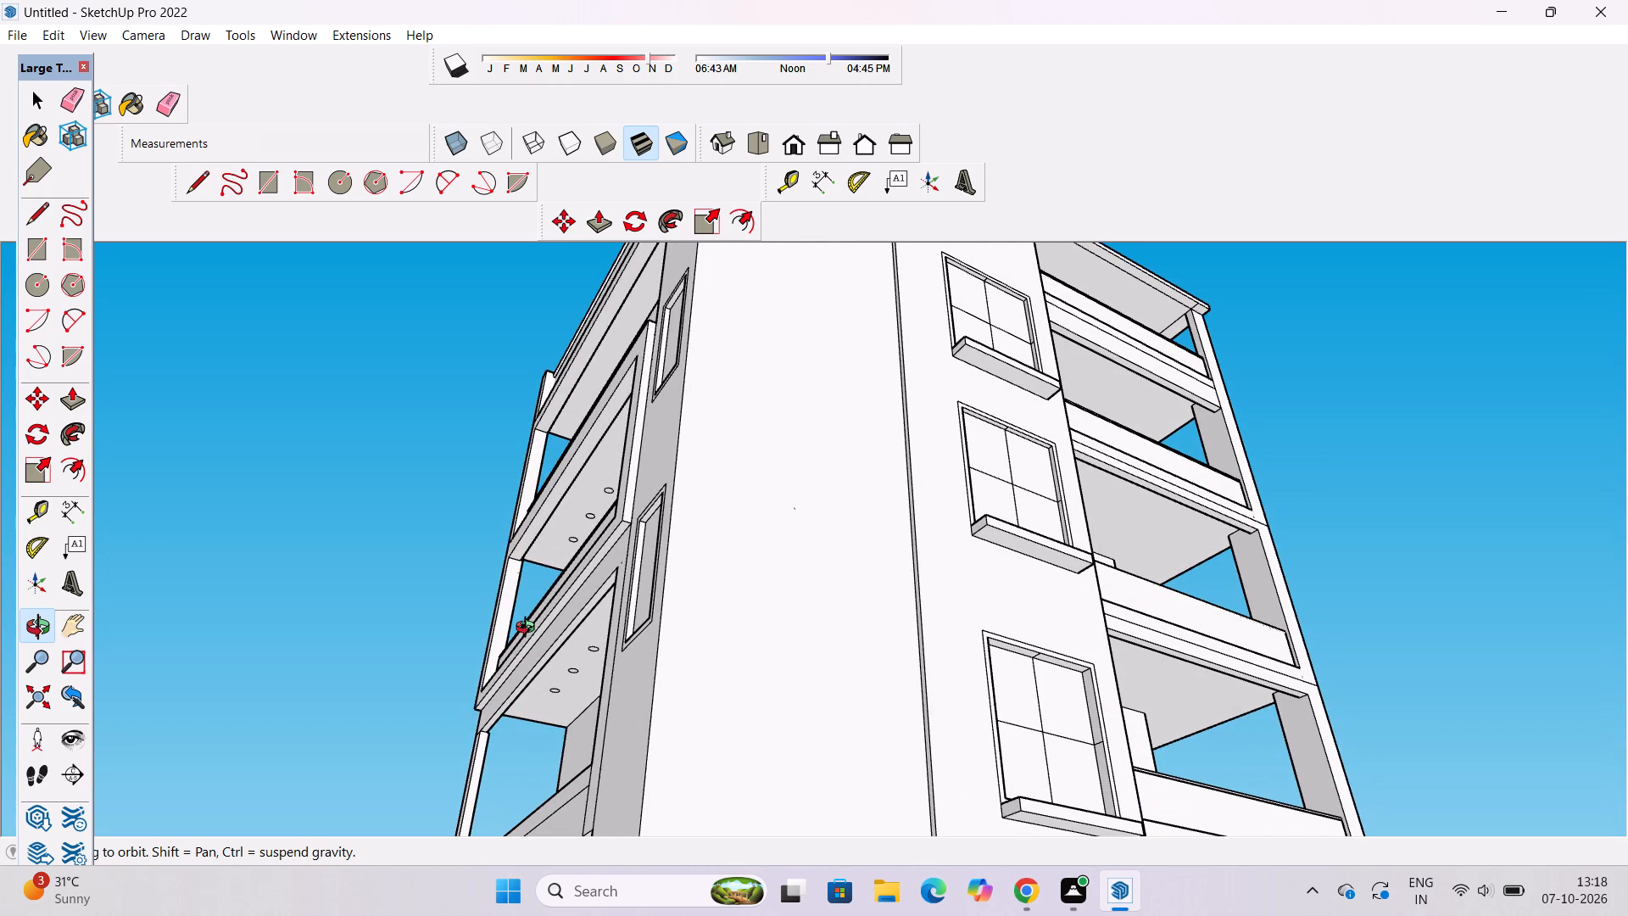
pyautogui.scroll(-8, 561, 611)
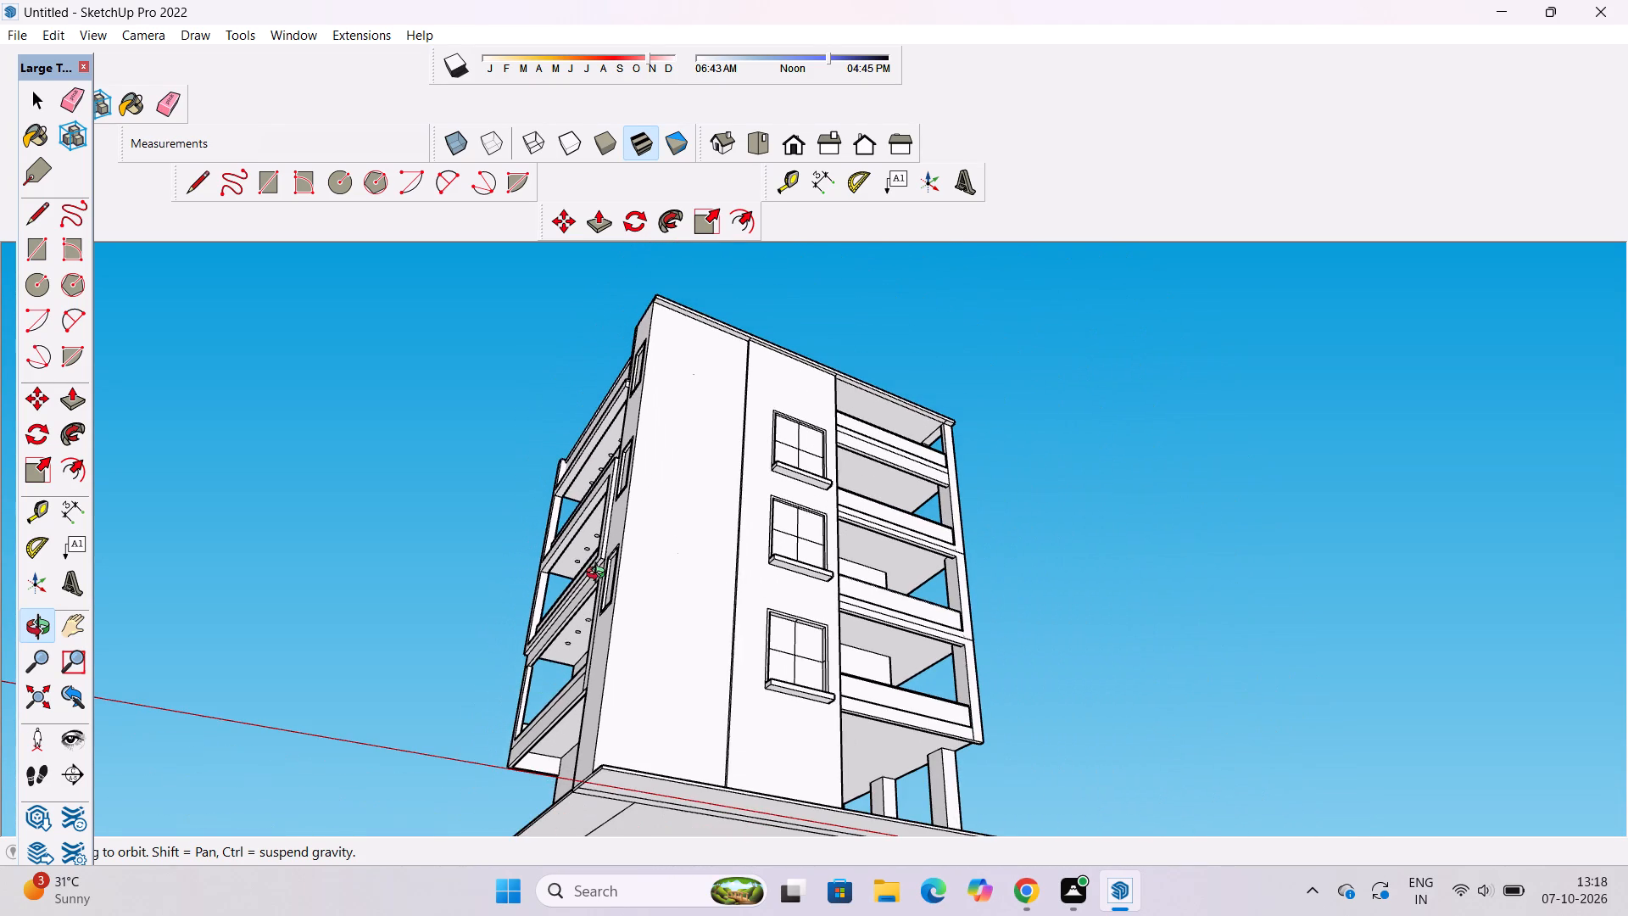
pyautogui.scroll(-4, 599, 575)
pyautogui.keyDown('shift'); pyautogui.moveTo(600, 598); pyautogui.dragTo(601, 541); pyautogui.keyUp('shift')
pyautogui.moveTo(600, 550); pyautogui.dragTo(584, 748)
pyautogui.scroll(4, 632, 680)
pyautogui.keyDown('shift'); pyautogui.moveTo(615, 684); pyautogui.dragTo(611, 653); pyautogui.keyUp('shift')
pyautogui.keyDown('shift'); pyautogui.moveTo(609, 679); pyautogui.dragTo(609, 652); pyautogui.keyUp('shift')
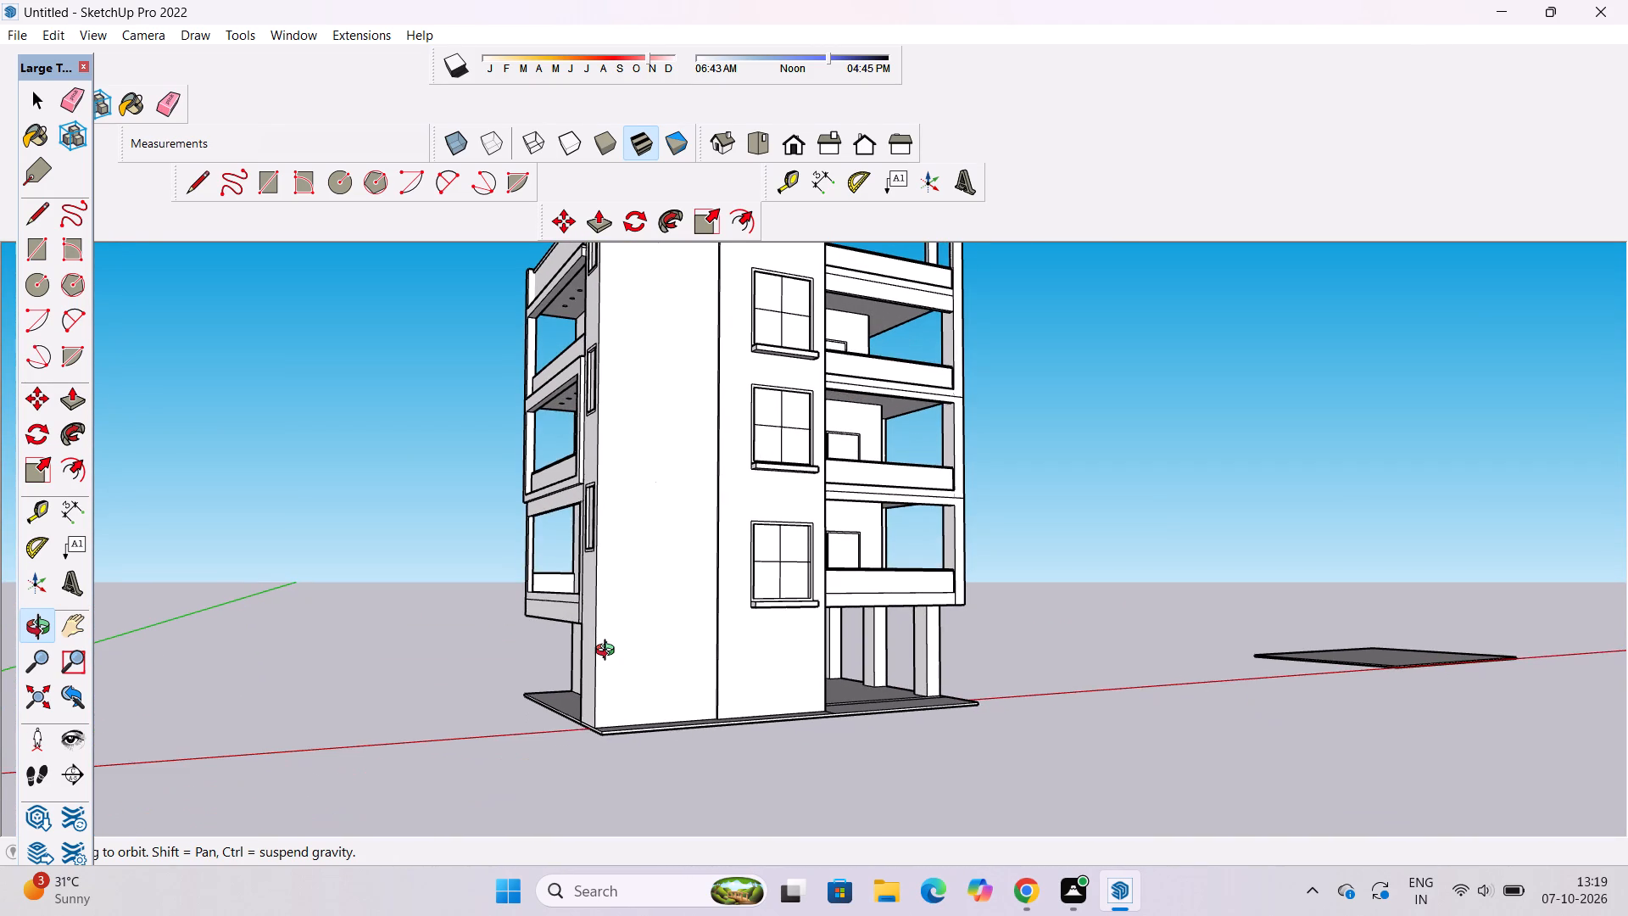
pyautogui.moveTo(609, 650); pyautogui.dragTo(605, 671)
pyautogui.keyDown('shift'); pyautogui.moveTo(605, 671); pyautogui.dragTo(615, 645); pyautogui.keyUp('shift')
pyautogui.keyDown('shift'); pyautogui.scroll(4, 610, 618); pyautogui.keyUp('shift')
pyautogui.keyDown('shift'); pyautogui.moveTo(607, 618); pyautogui.dragTo(682, 647); pyautogui.keyUp('shift')
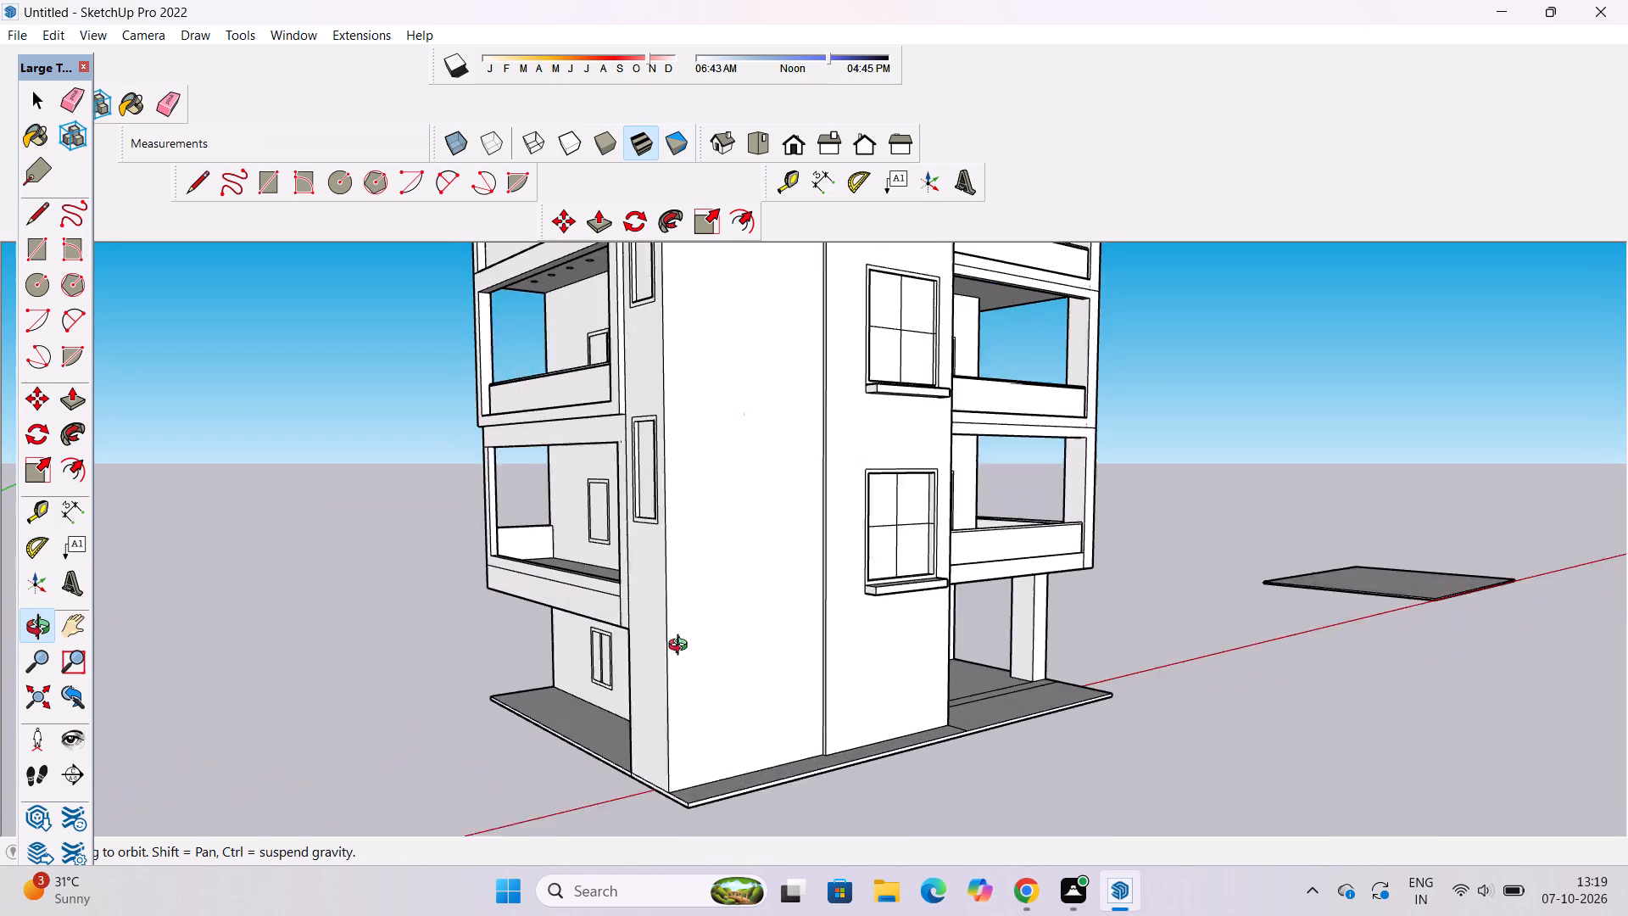
pyautogui.keyDown('shift'); pyautogui.moveTo(682, 647); pyautogui.dragTo(747, 658); pyautogui.keyUp('shift')
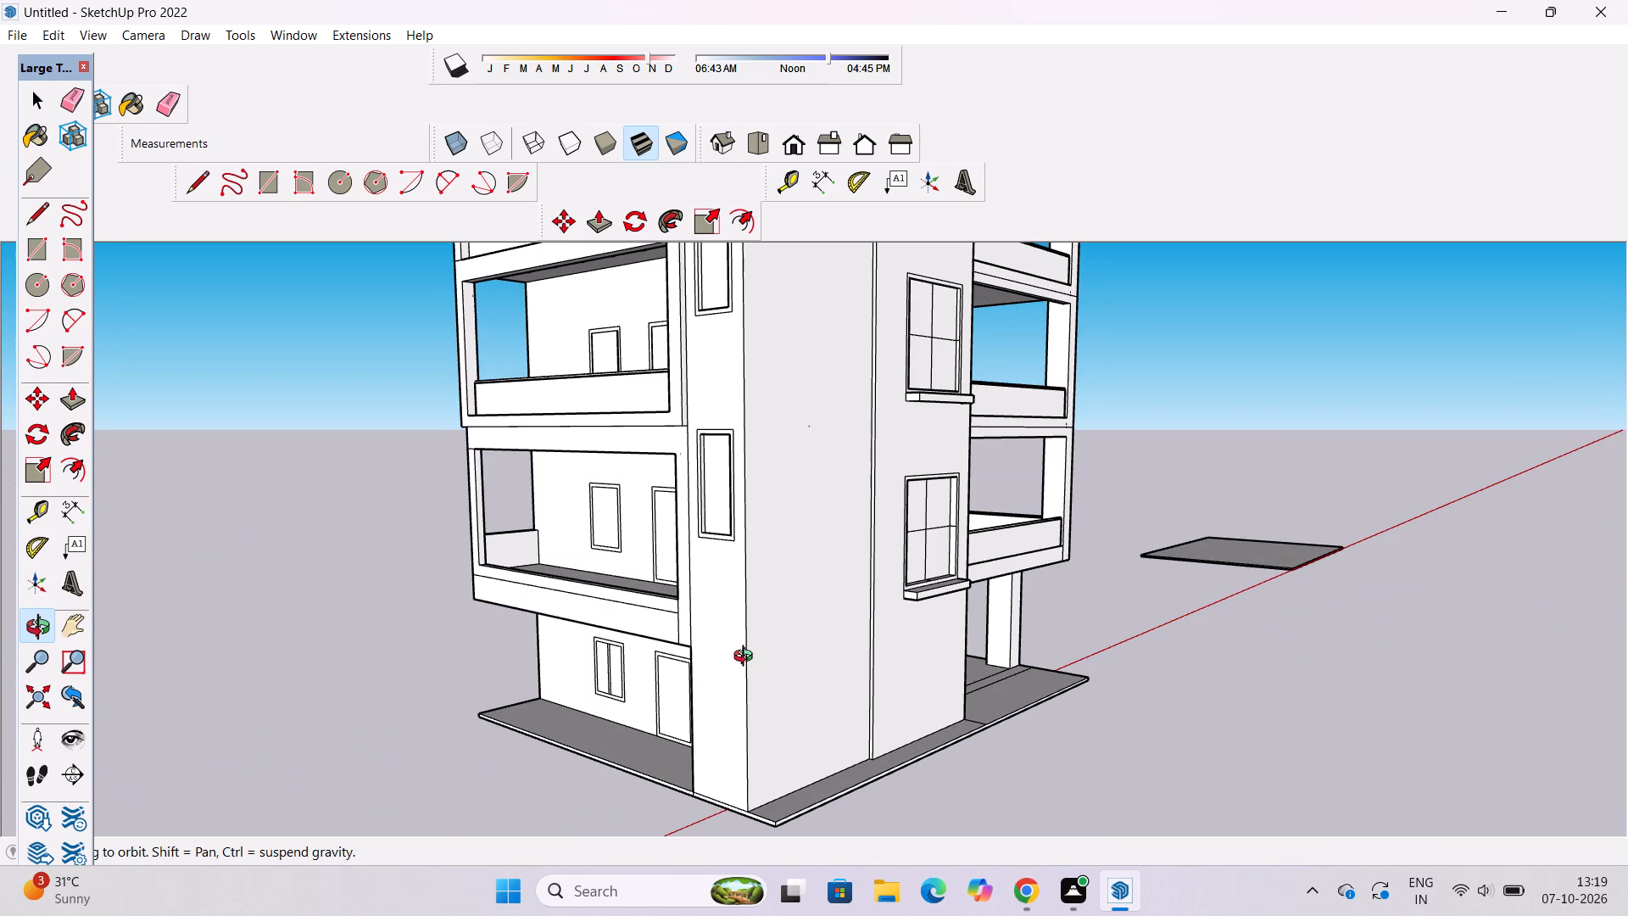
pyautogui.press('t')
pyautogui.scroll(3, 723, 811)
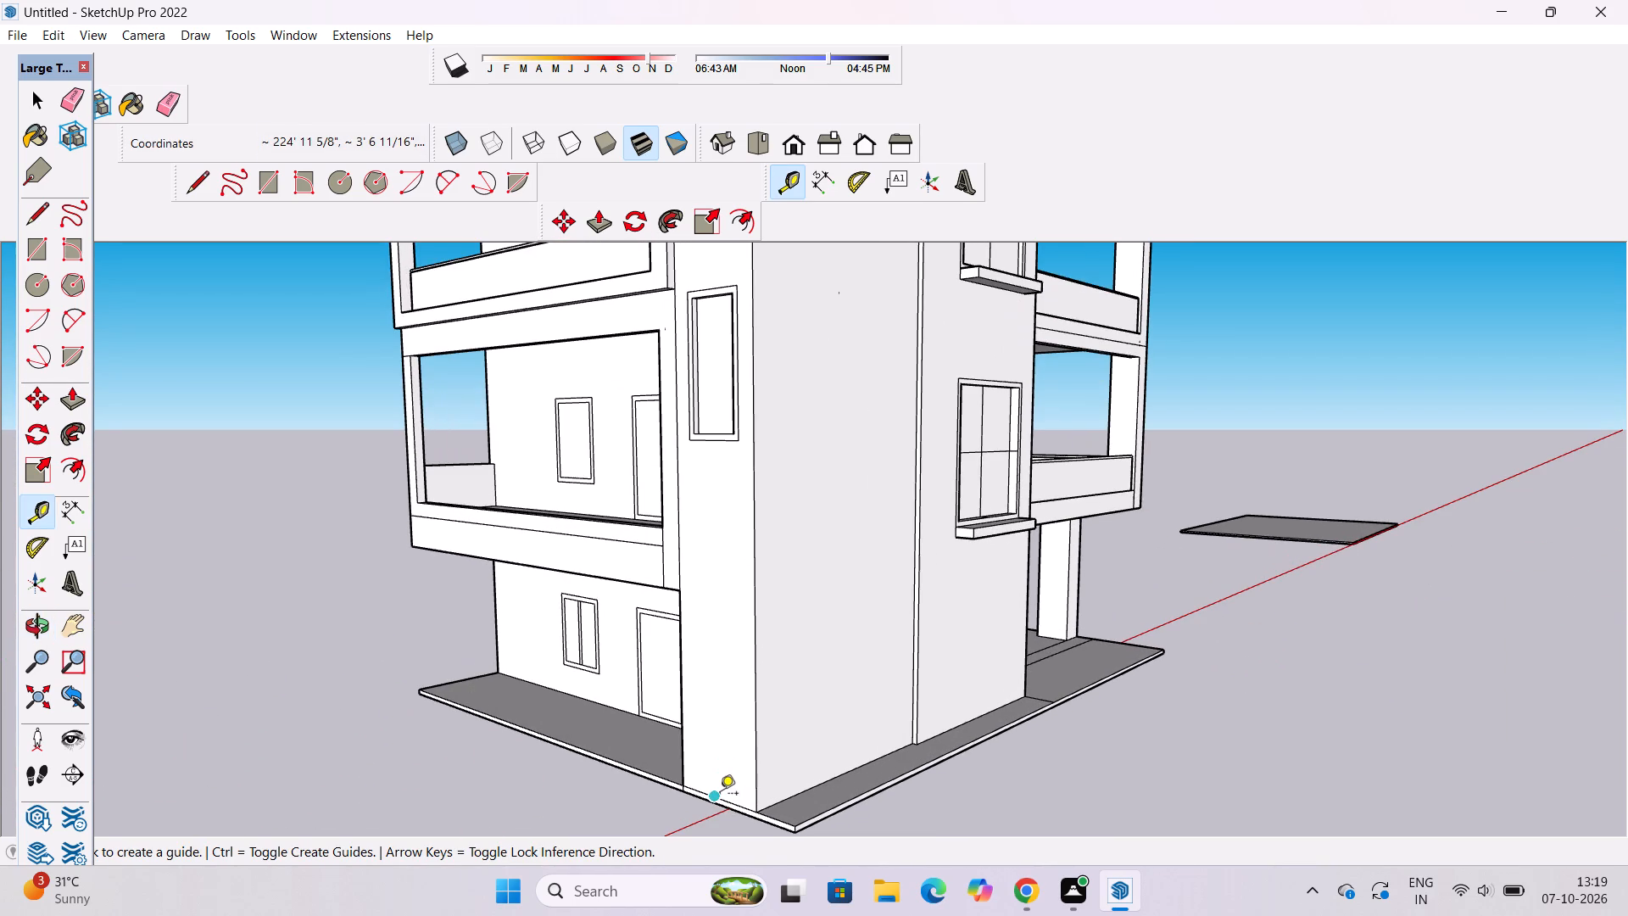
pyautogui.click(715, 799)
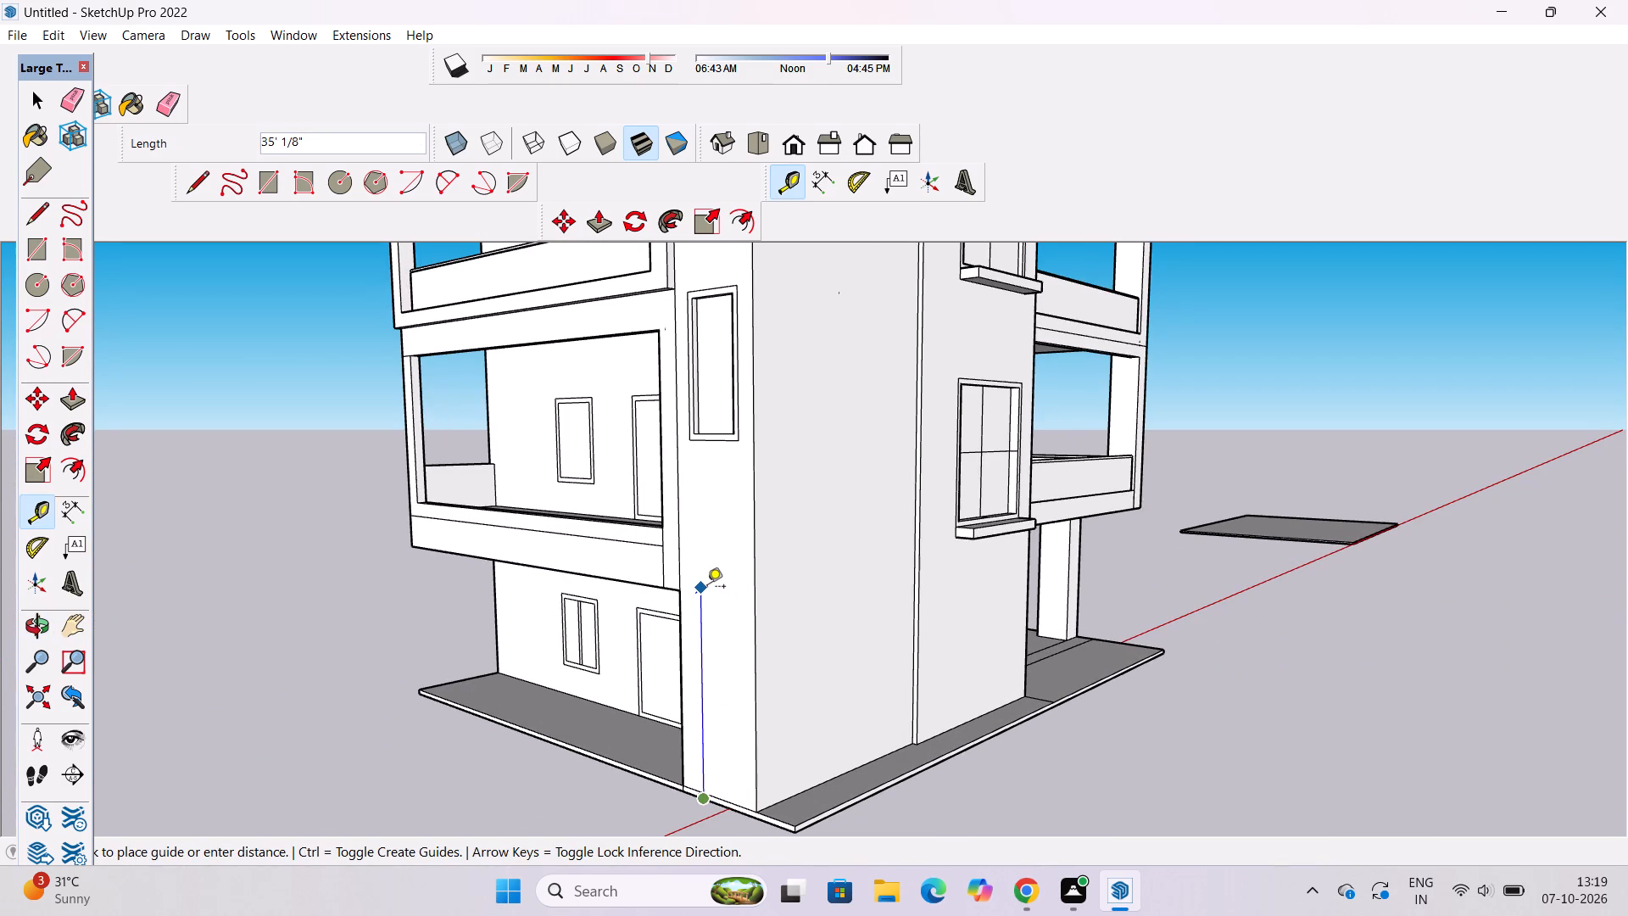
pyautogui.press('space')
# Place a horizontal guide 48' above the base edge of the narrow wall face beside the balconies.
pyautogui.press('t')
pyautogui.scroll(6, 718, 829)
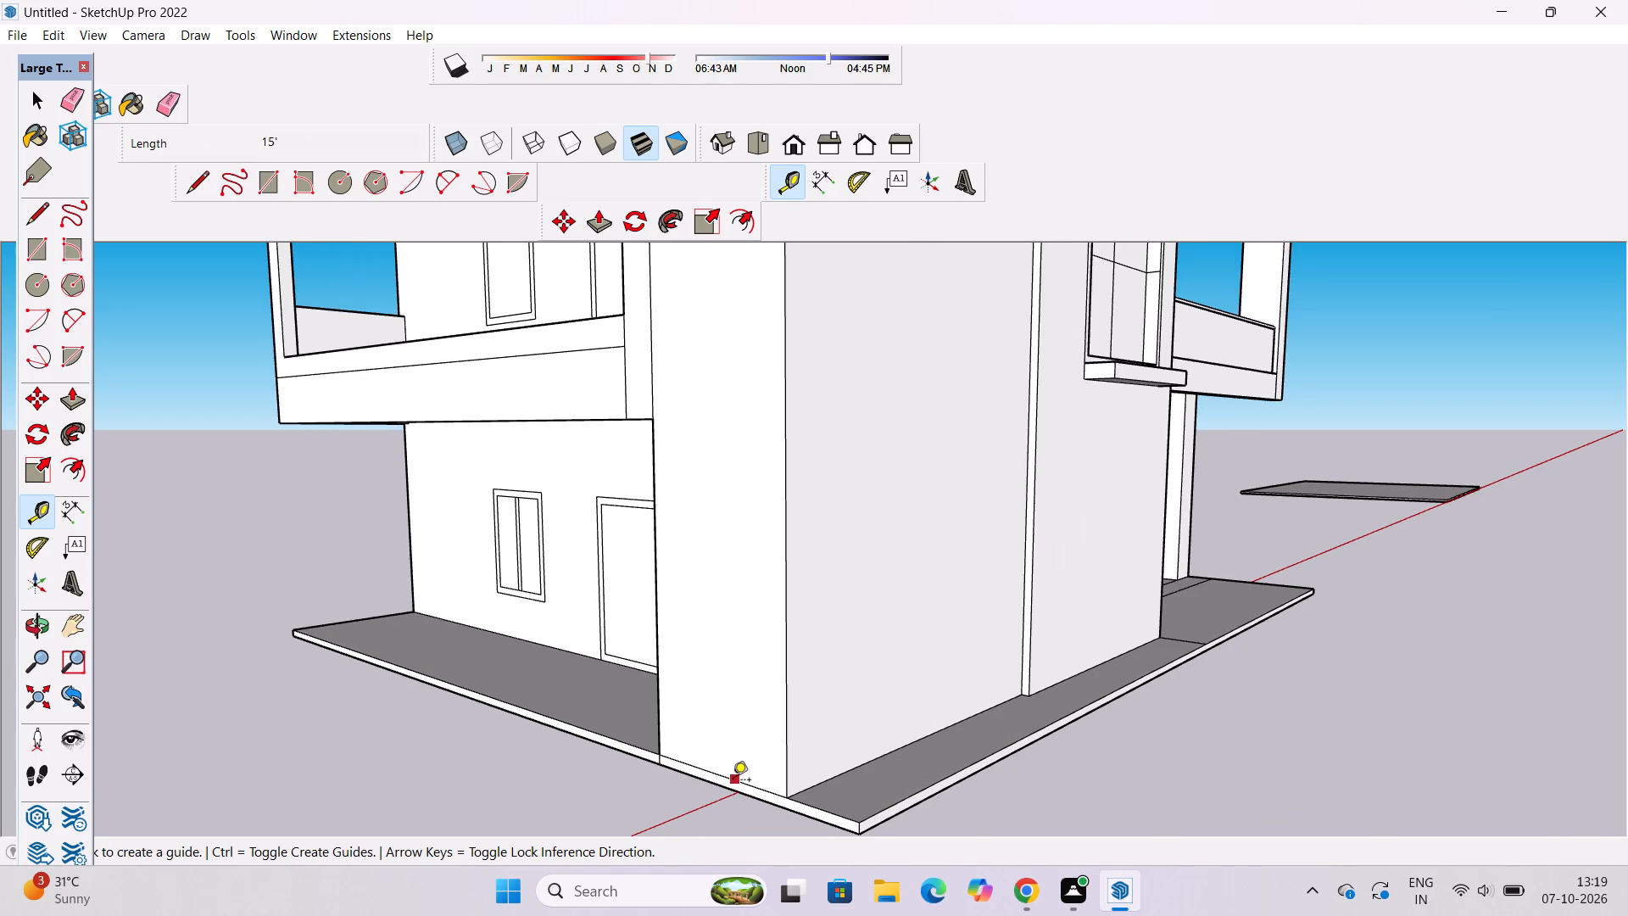
pyautogui.click(732, 782)
pyautogui.scroll(-7, 720, 647)
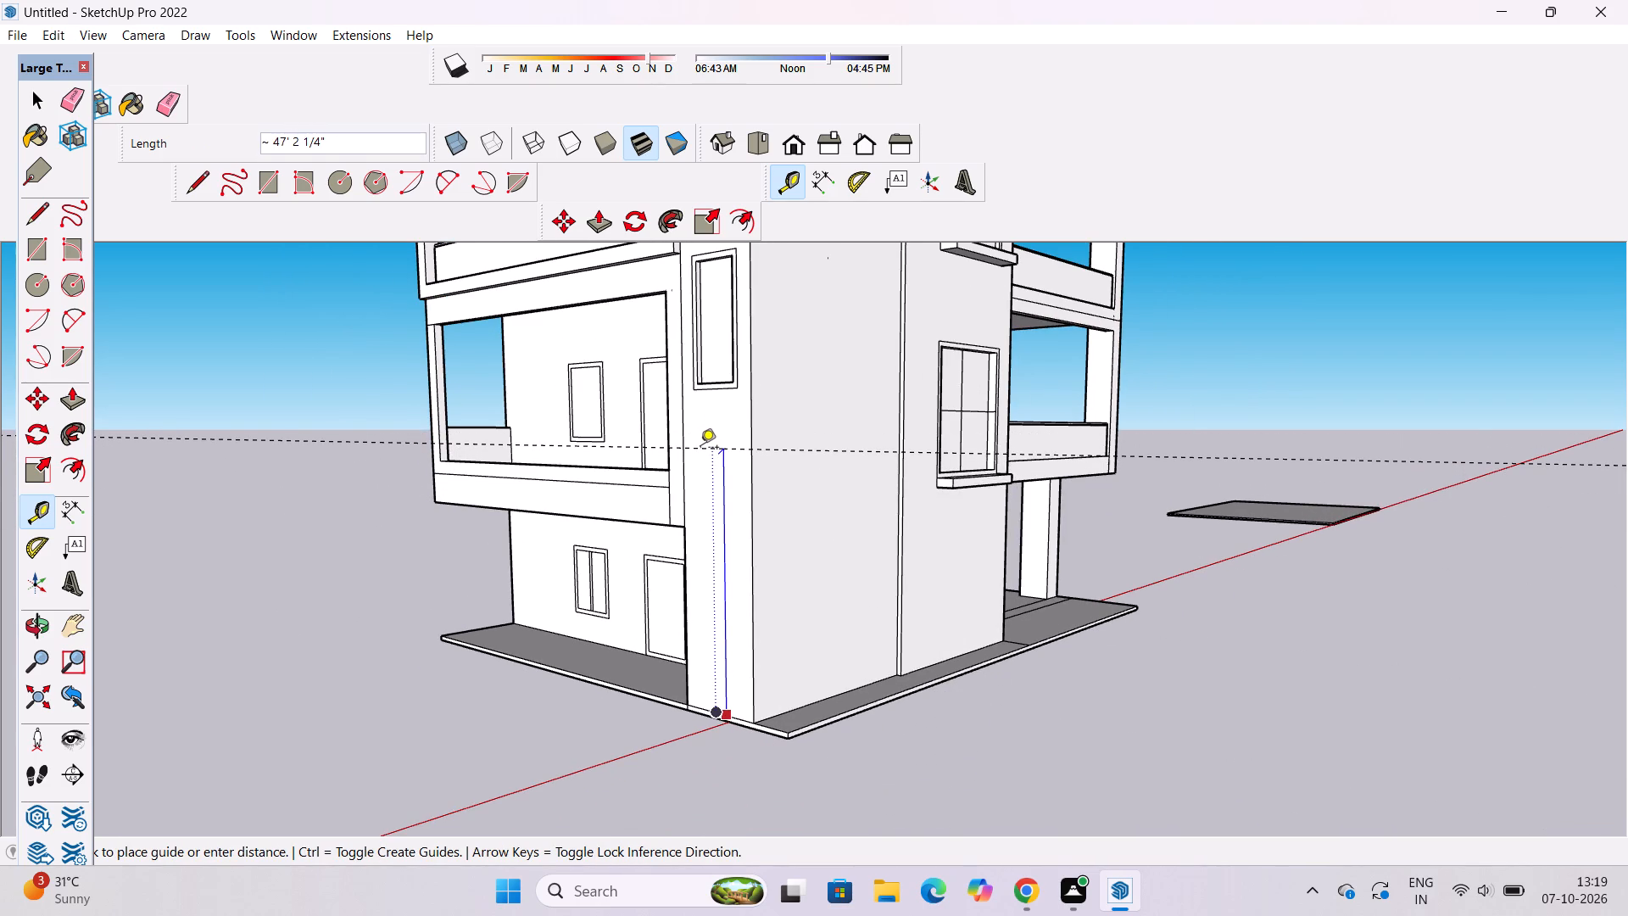
pyautogui.write("48'")
pyautogui.press('Return')
# Place a guide parallel to the wide side wall's base edge, level with the narrow face's guide at the building corner.
pyautogui.scroll(-3, 555, 572)
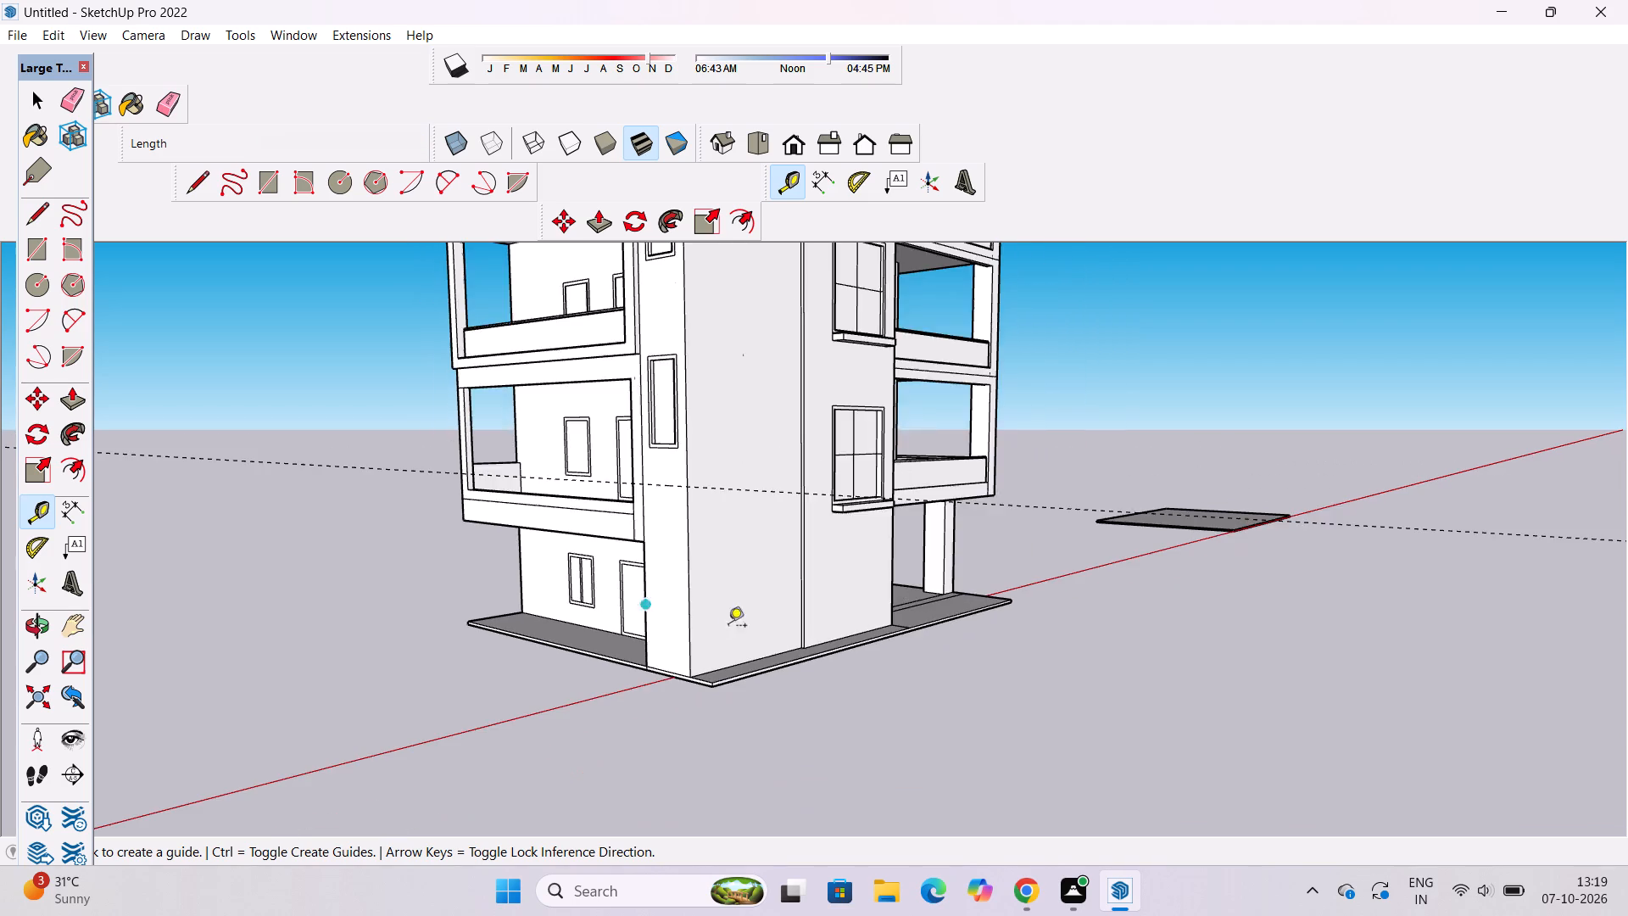
pyautogui.scroll(7, 762, 662)
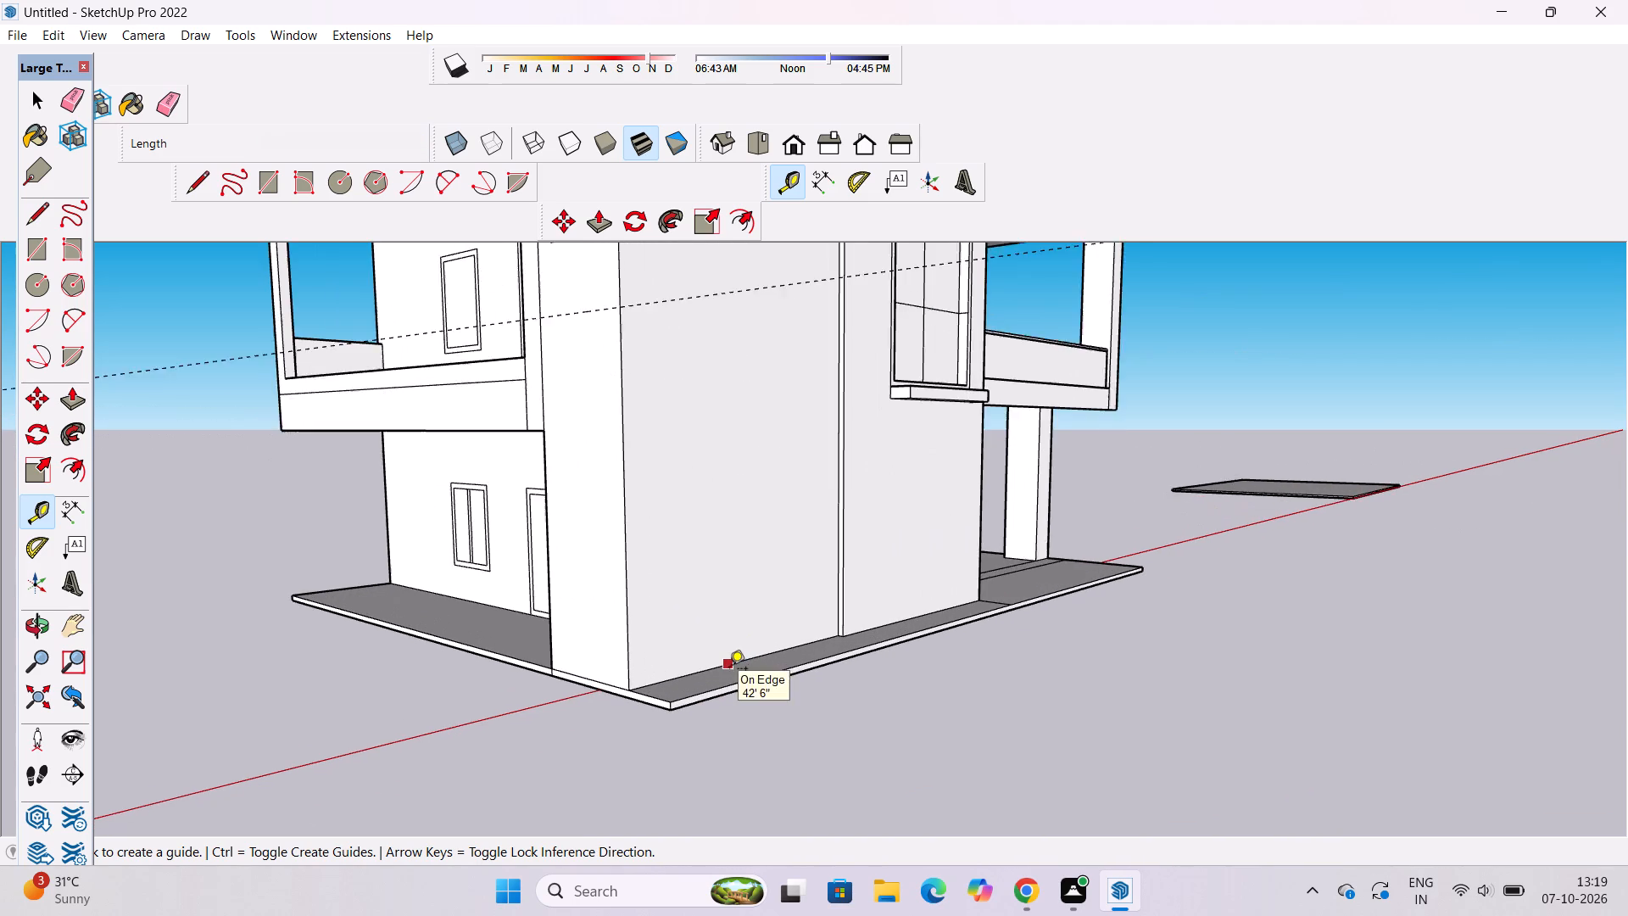
pyautogui.click(745, 656)
pyautogui.scroll(-5, 745, 642)
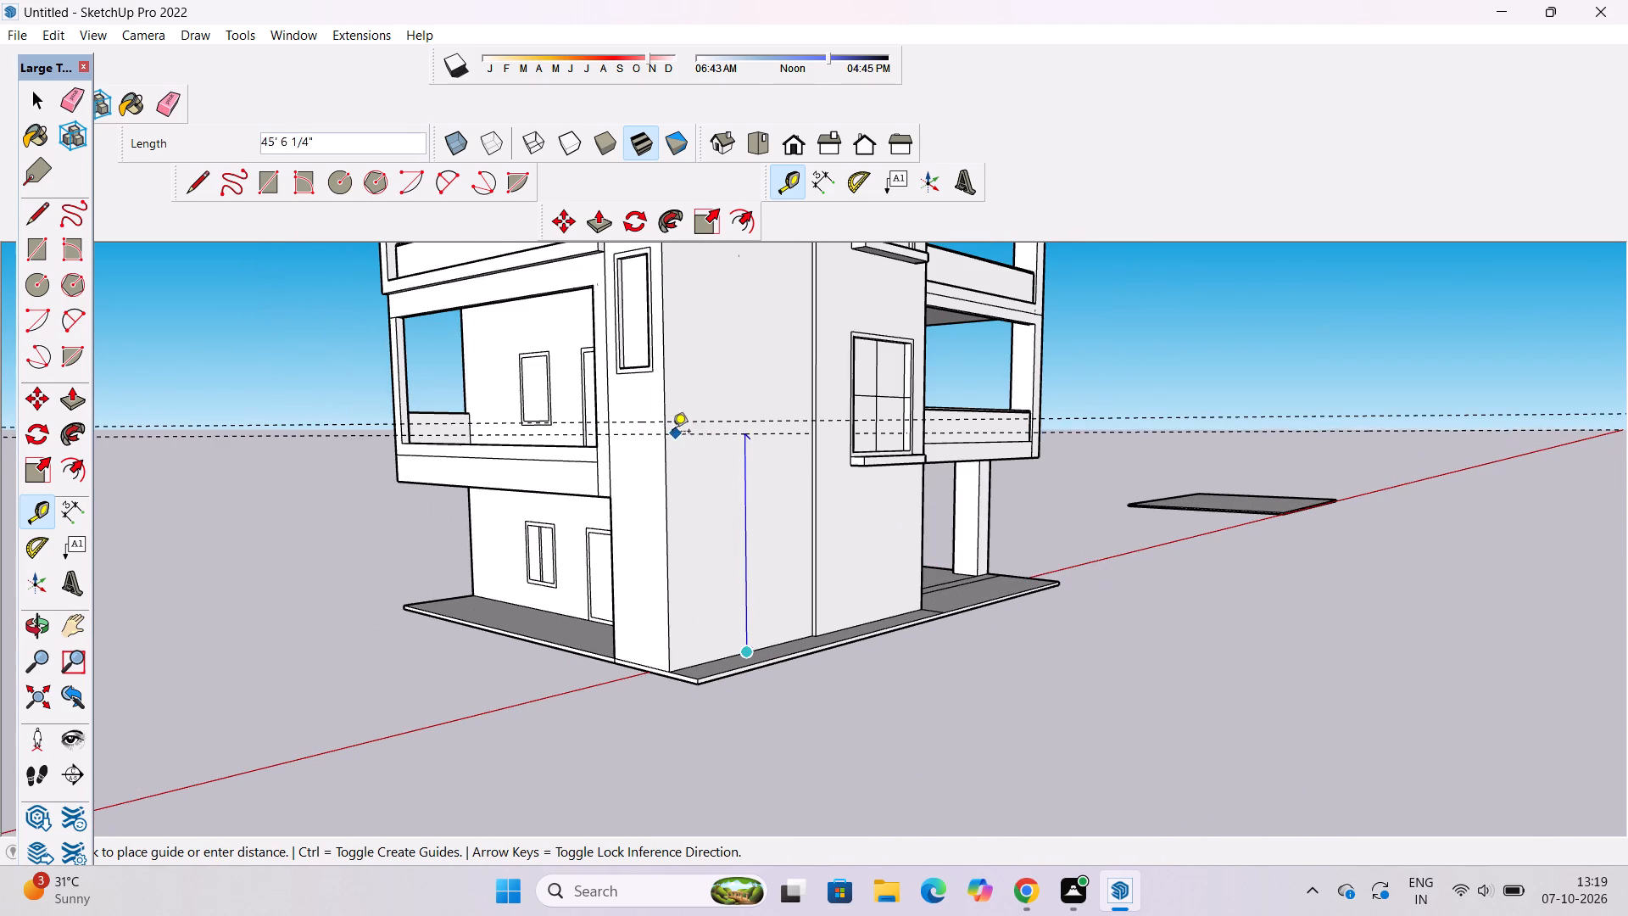
pyautogui.click(670, 423)
pyautogui.press('space')
# Draw a line along the guide across the wide side wall, from the vertical wall joint to the building corner.
pyautogui.press('l')
pyautogui.scroll(13, 673, 433)
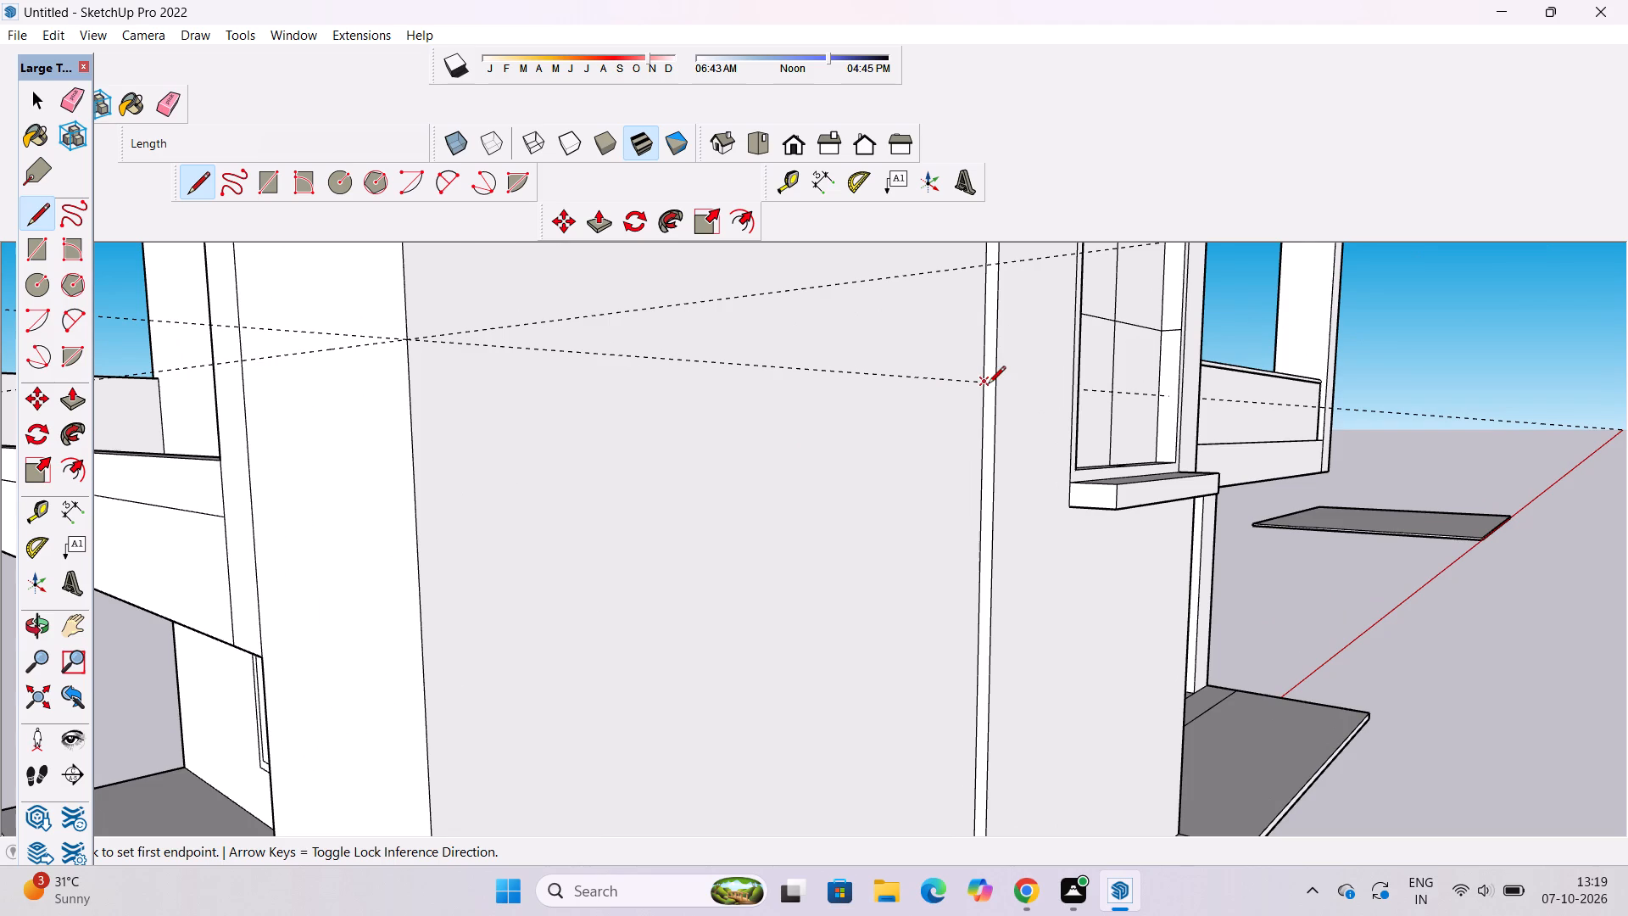
pyautogui.click(982, 386)
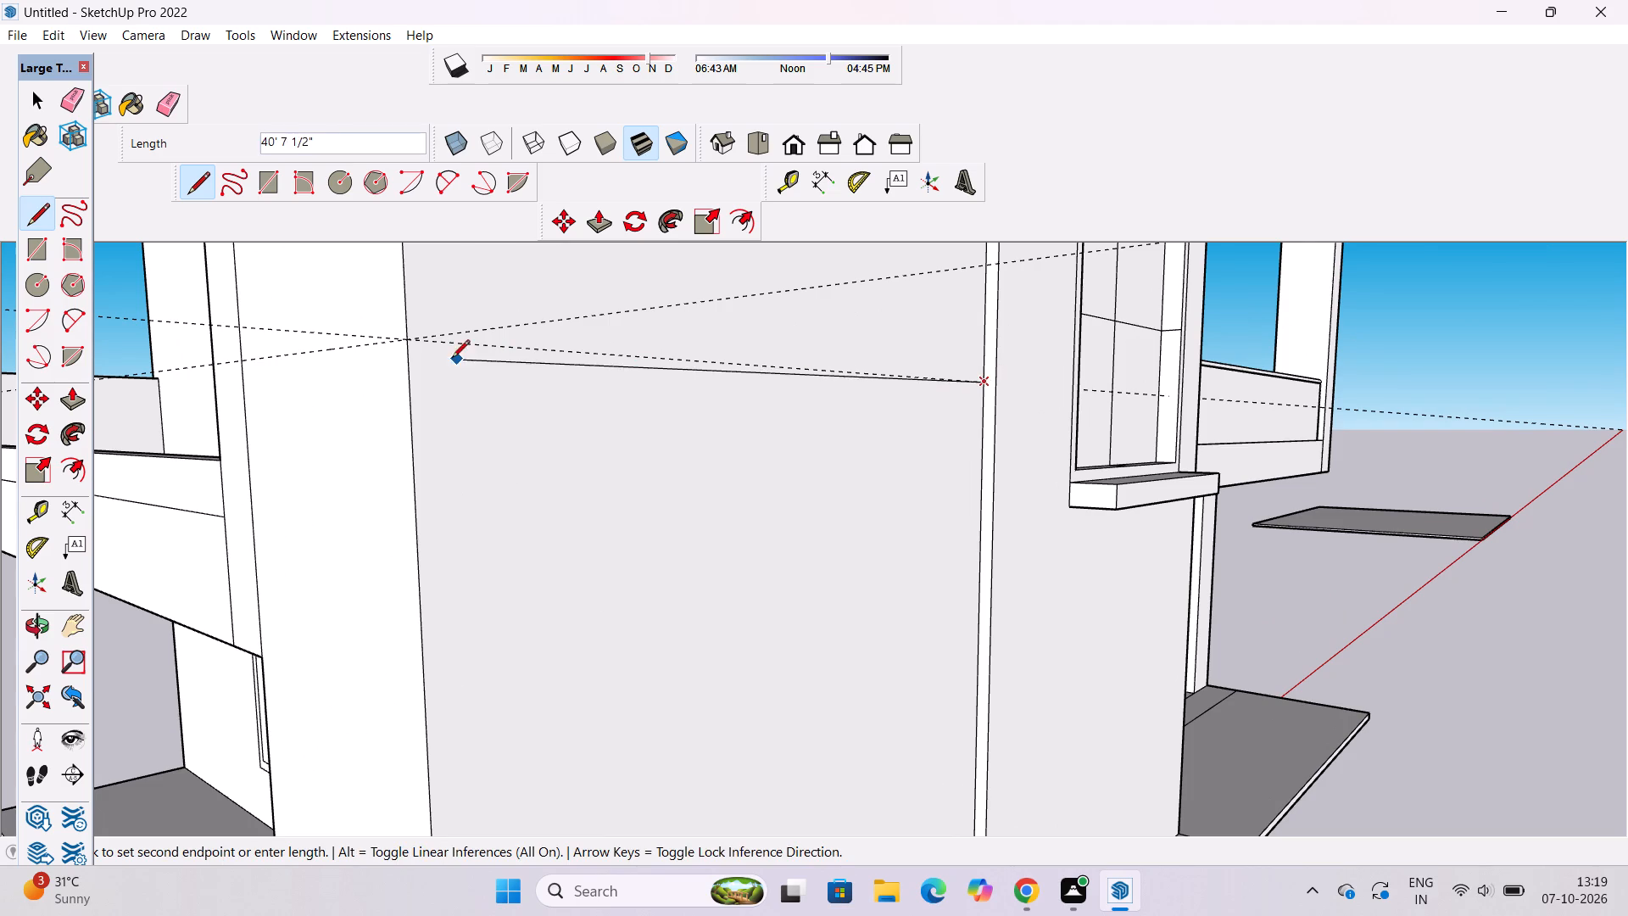
pyautogui.click(407, 342)
# Continue the line around the corner along the guide across the narrow wall face.
pyautogui.press('o')
pyautogui.scroll(-5, 407, 342)
pyautogui.moveTo(407, 398); pyautogui.dragTo(607, 446)
pyautogui.scroll(-4, 607, 455)
pyautogui.keyDown('shift'); pyautogui.moveTo(596, 484); pyautogui.dragTo(584, 405); pyautogui.keyUp('shift')
pyautogui.keyDown('shift'); pyautogui.moveTo(584, 405); pyautogui.dragTo(657, 468); pyautogui.keyUp('shift')
pyautogui.moveTo(657, 468); pyautogui.dragTo(735, 467)
pyautogui.press('l')
pyautogui.click(788, 436)
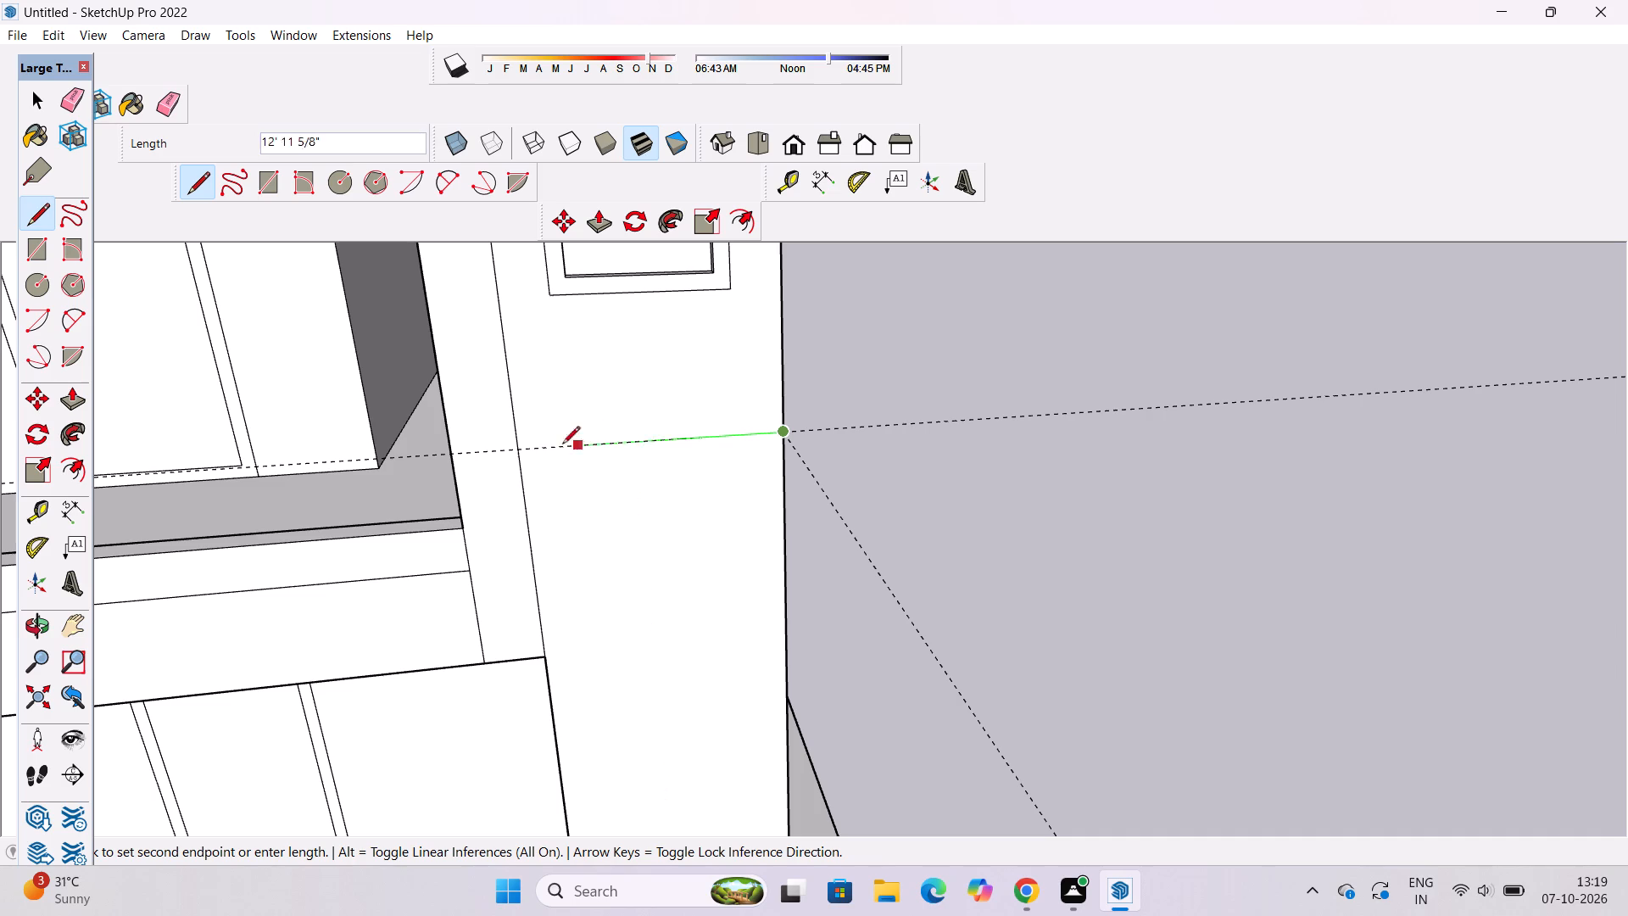
pyautogui.click(514, 451)
pyautogui.press('space')
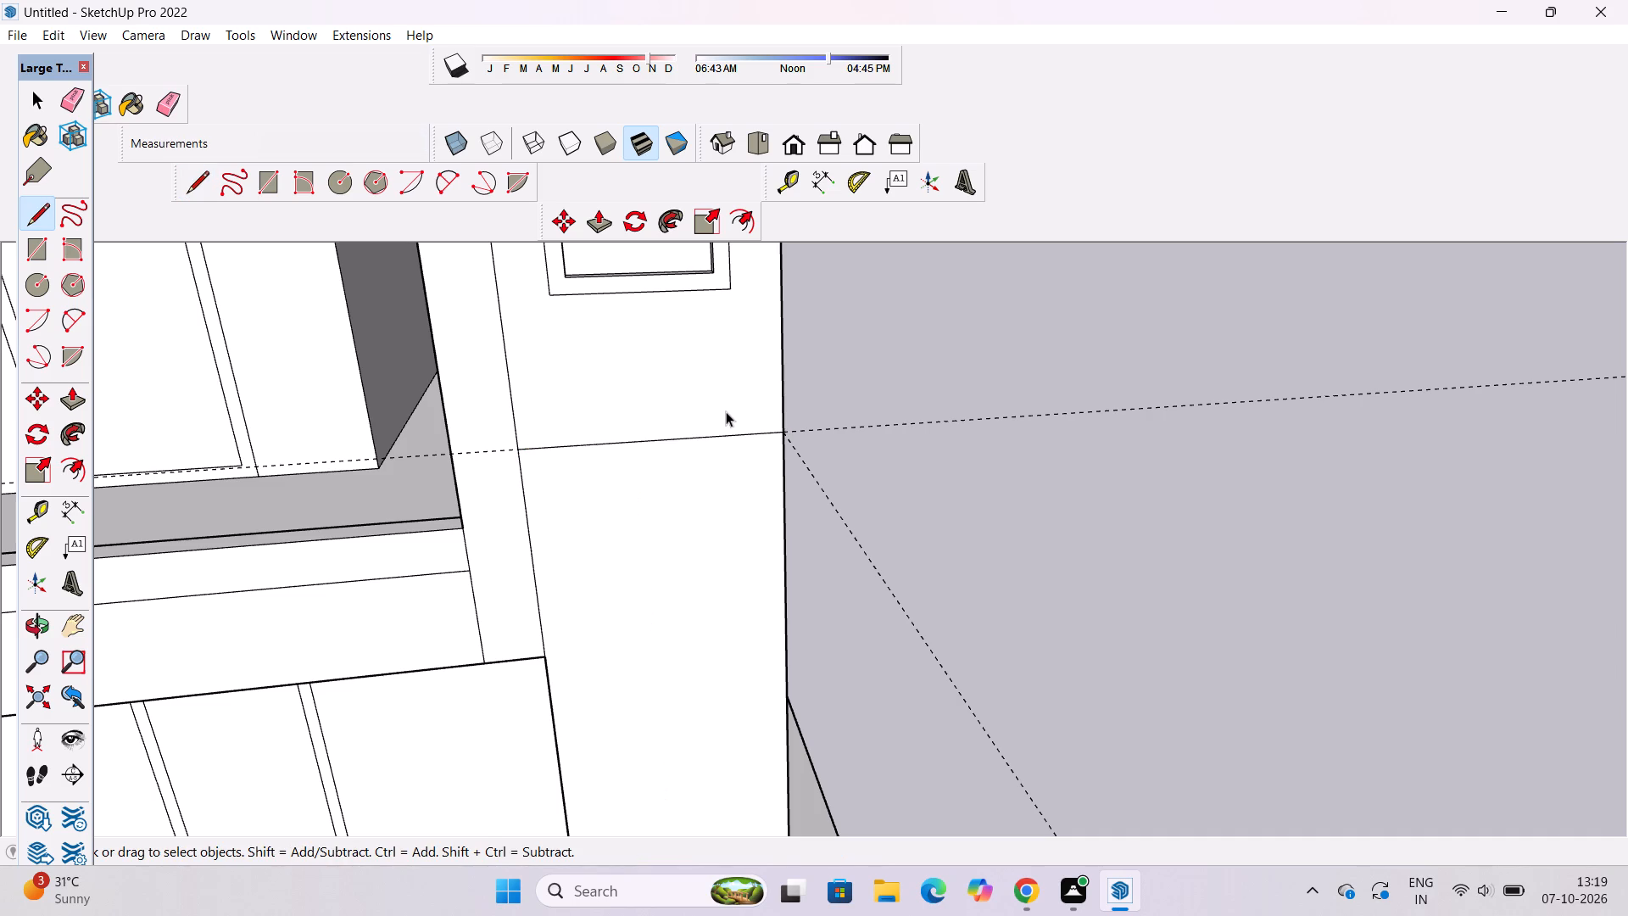
# Erase both construction guides.
pyautogui.press('e')
pyautogui.moveTo(895, 397); pyautogui.dragTo(845, 561)
# Draw a diagonal line about 48' 10" long from the horizontal line's end at the wall joint down to the corner edge.
pyautogui.press('o')
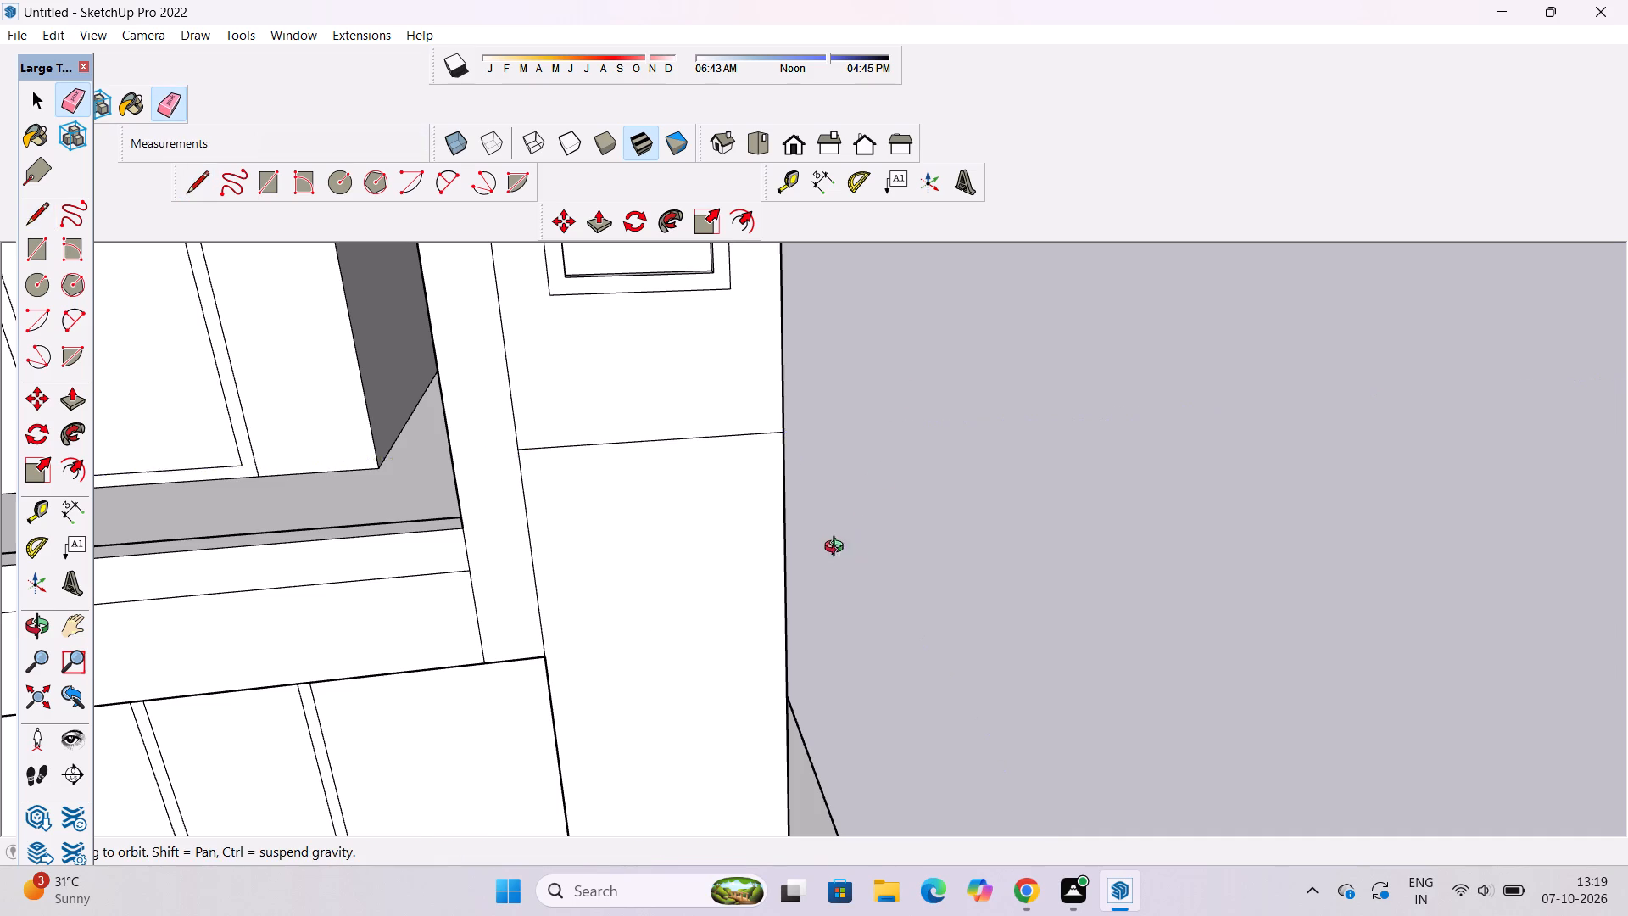
pyautogui.scroll(-6, 839, 526)
pyautogui.moveTo(973, 524); pyautogui.dragTo(588, 511)
pyautogui.keyDown('shift'); pyautogui.moveTo(786, 461); pyautogui.dragTo(805, 528); pyautogui.keyUp('shift')
pyautogui.moveTo(805, 537); pyautogui.dragTo(744, 526)
pyautogui.keyDown('shift'); pyautogui.moveTo(744, 526); pyautogui.dragTo(759, 567); pyautogui.keyUp('shift')
pyautogui.scroll(2, 673, 577)
pyautogui.moveTo(672, 573); pyautogui.dragTo(672, 525)
pyautogui.moveTo(666, 591); pyautogui.dragTo(666, 530)
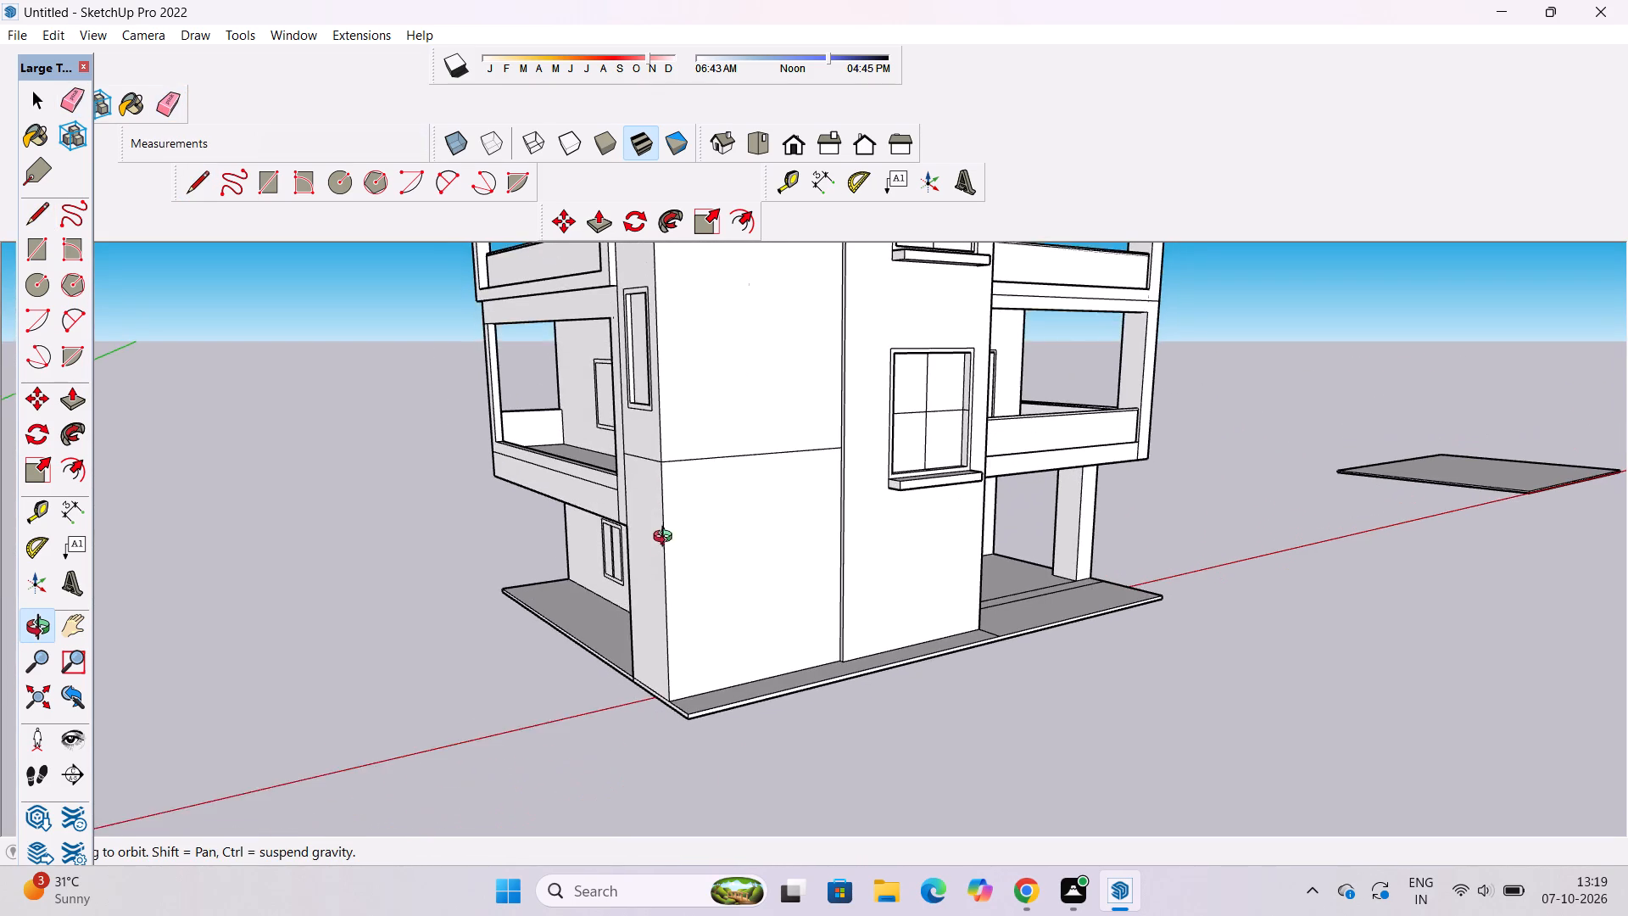
pyautogui.moveTo(668, 545); pyautogui.dragTo(679, 563)
pyautogui.press('l')
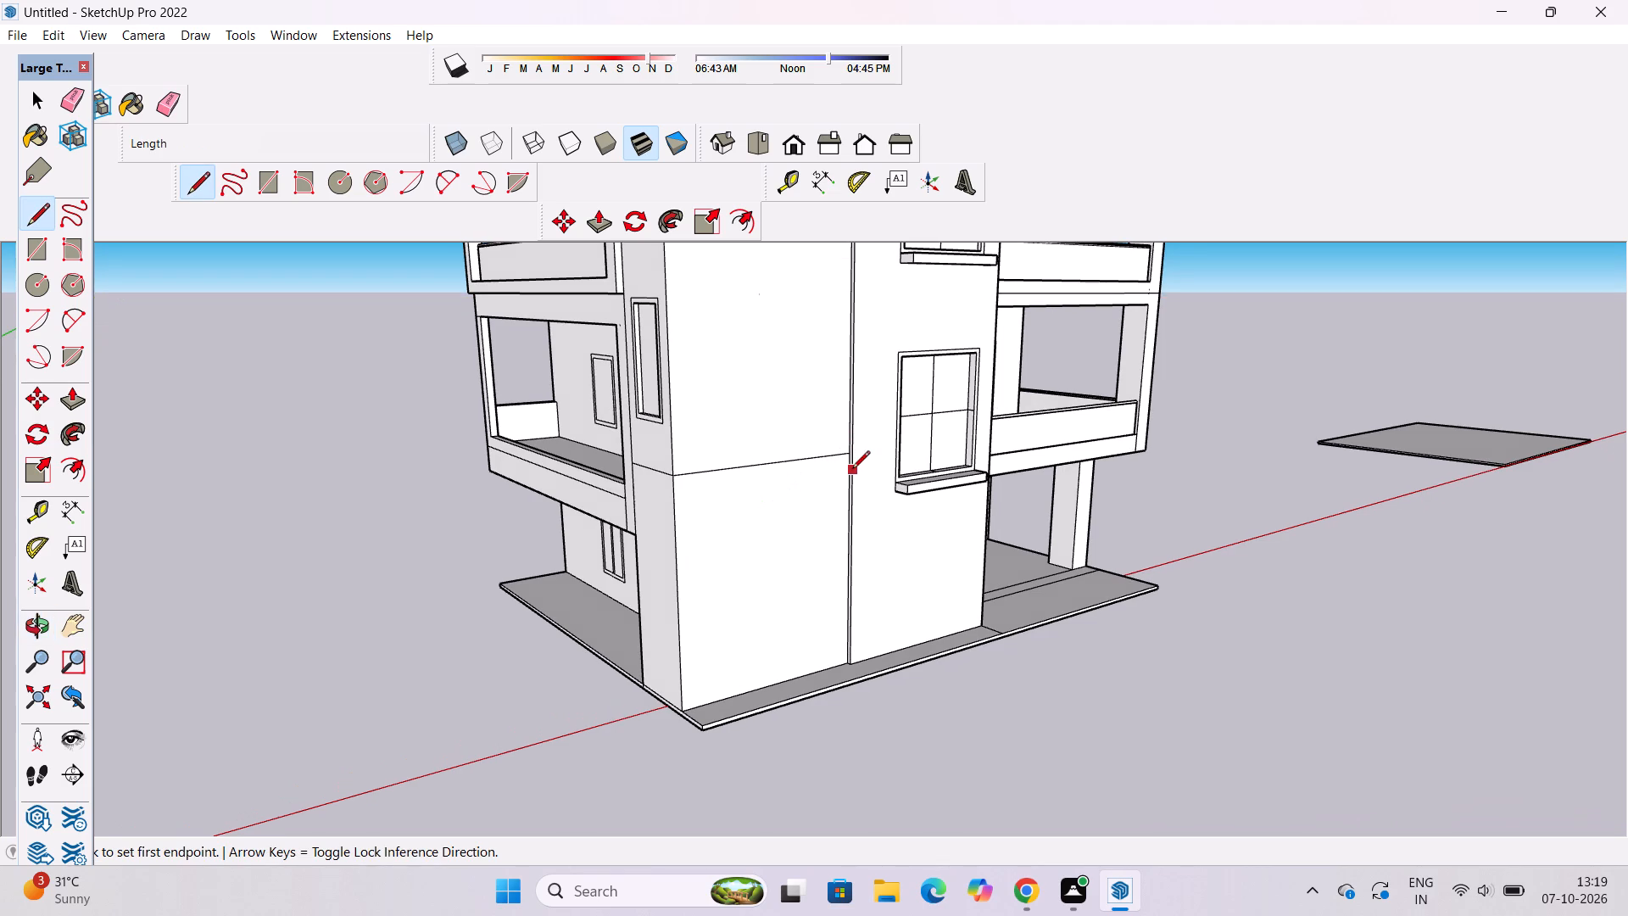
pyautogui.click(845, 455)
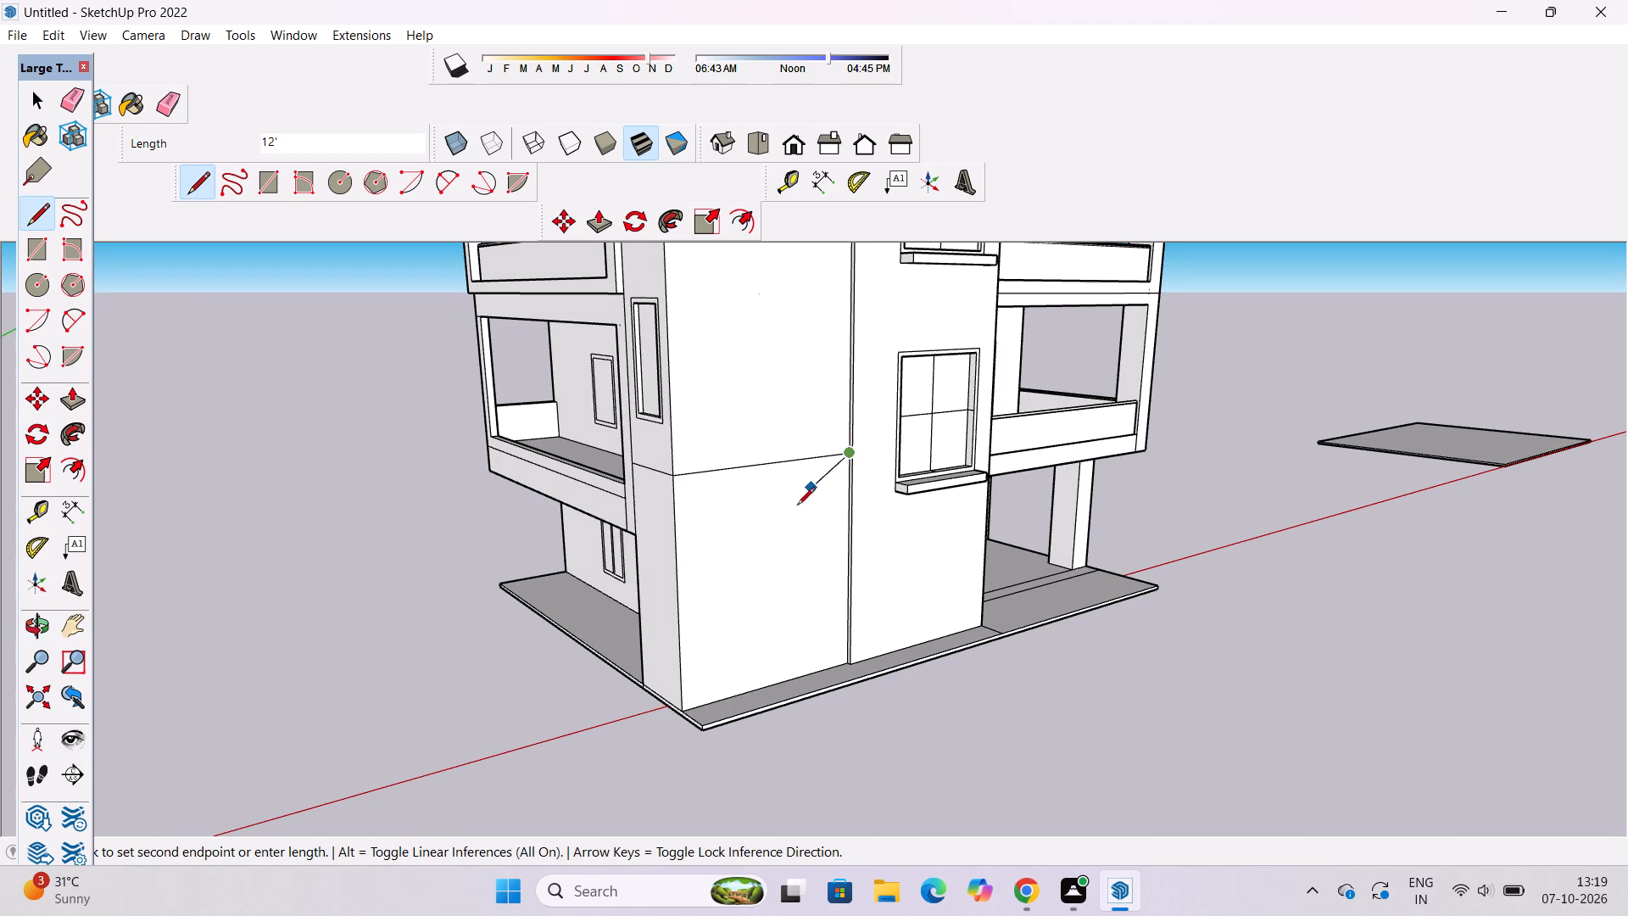
pyautogui.click(672, 597)
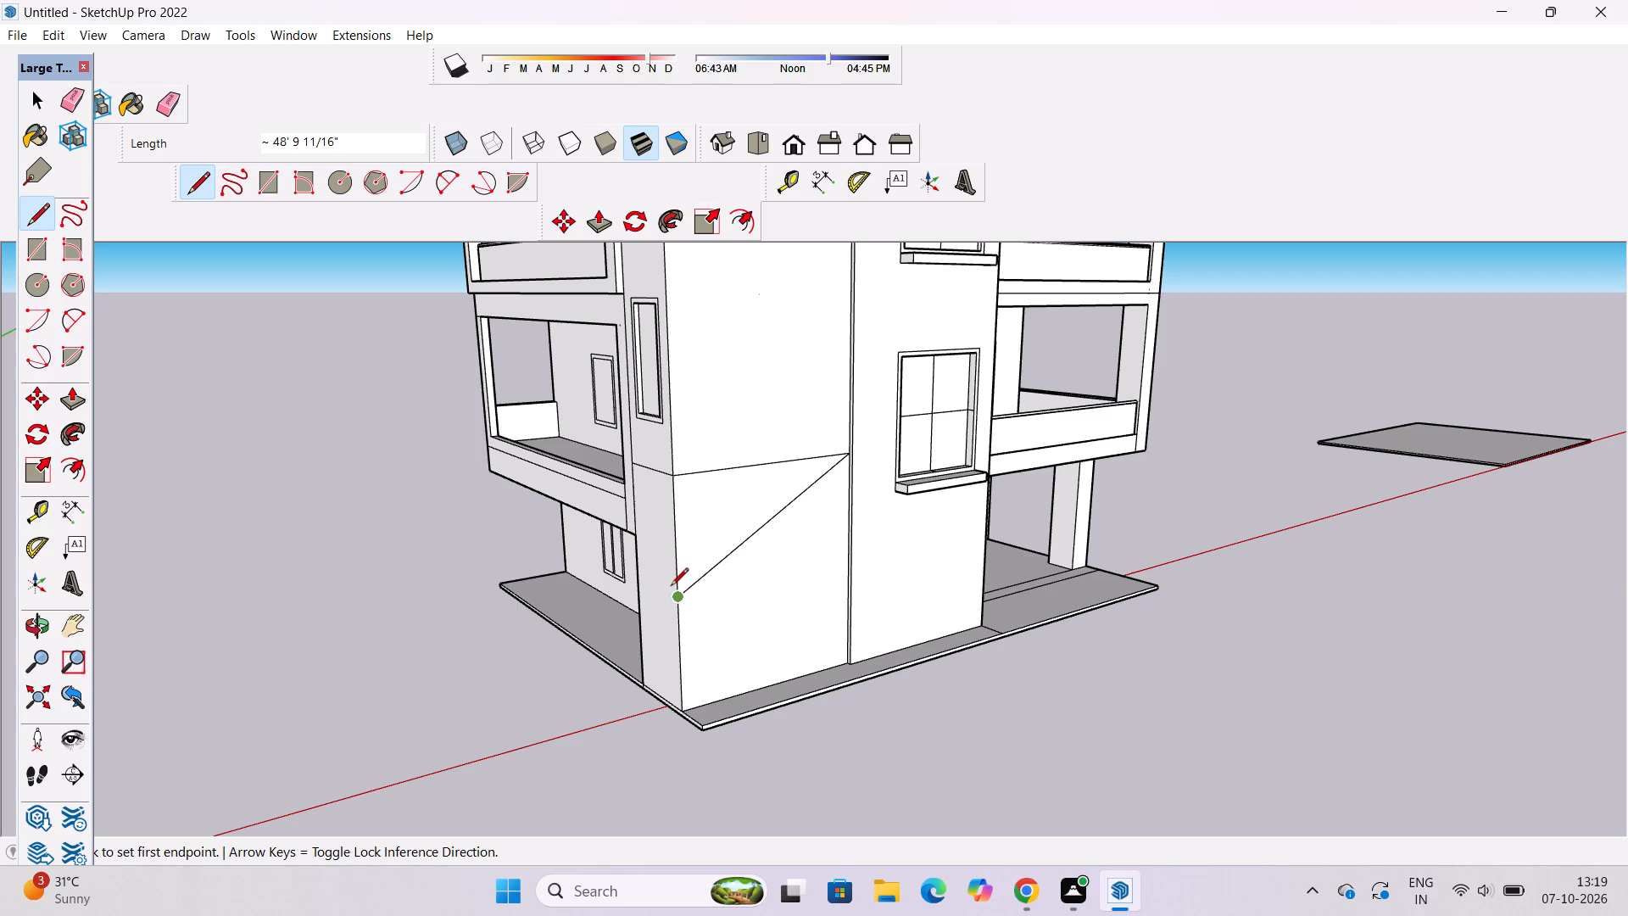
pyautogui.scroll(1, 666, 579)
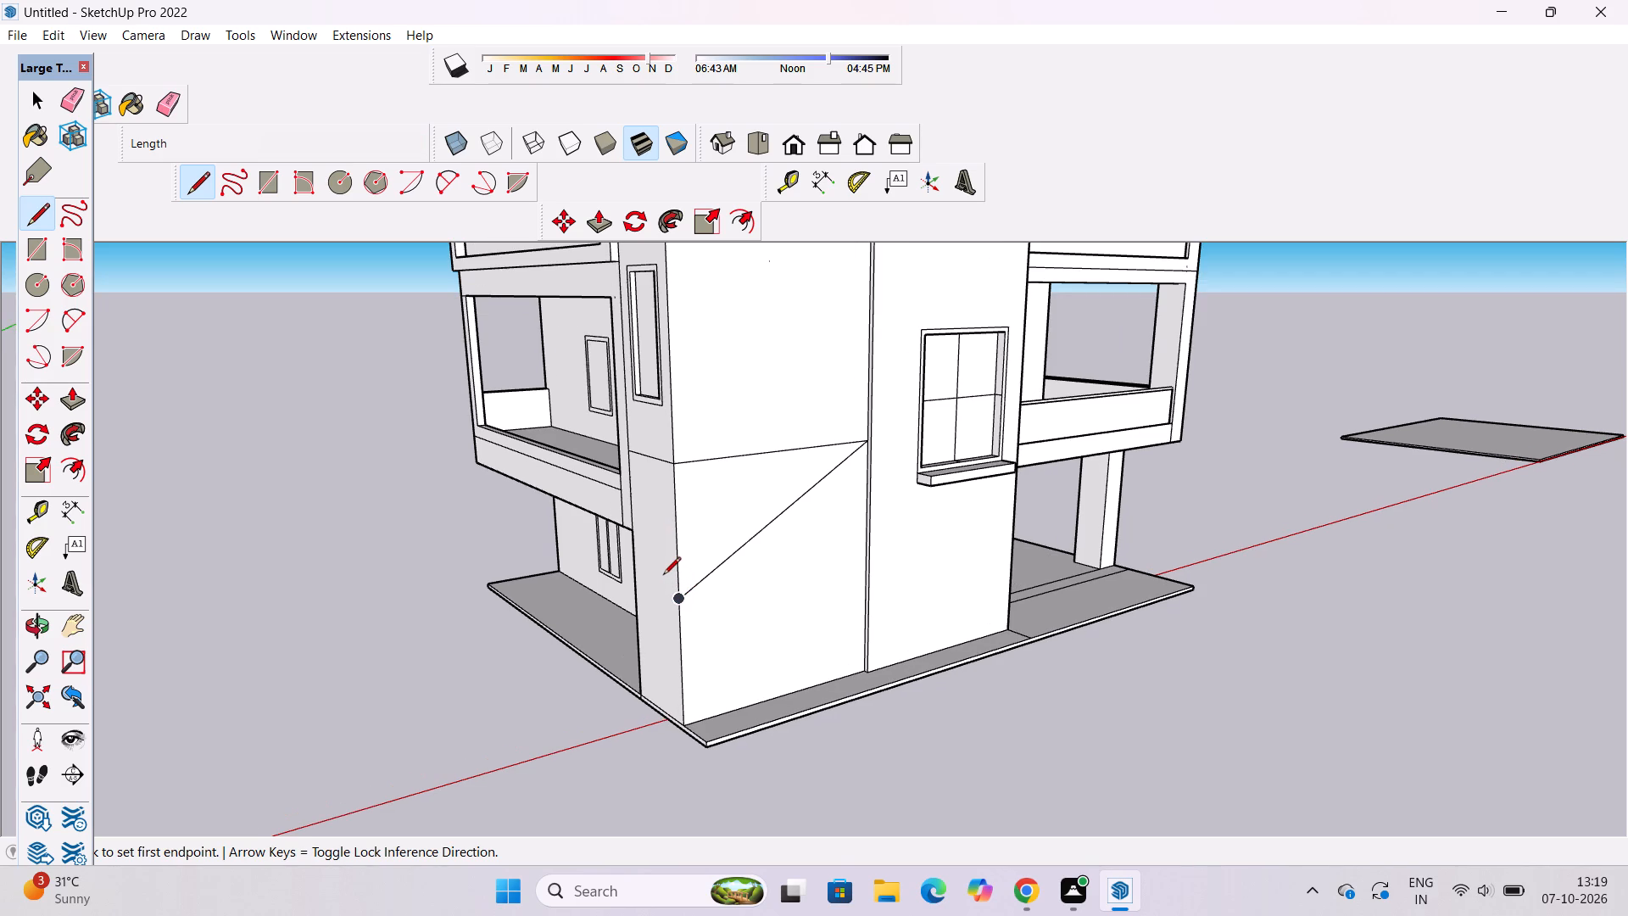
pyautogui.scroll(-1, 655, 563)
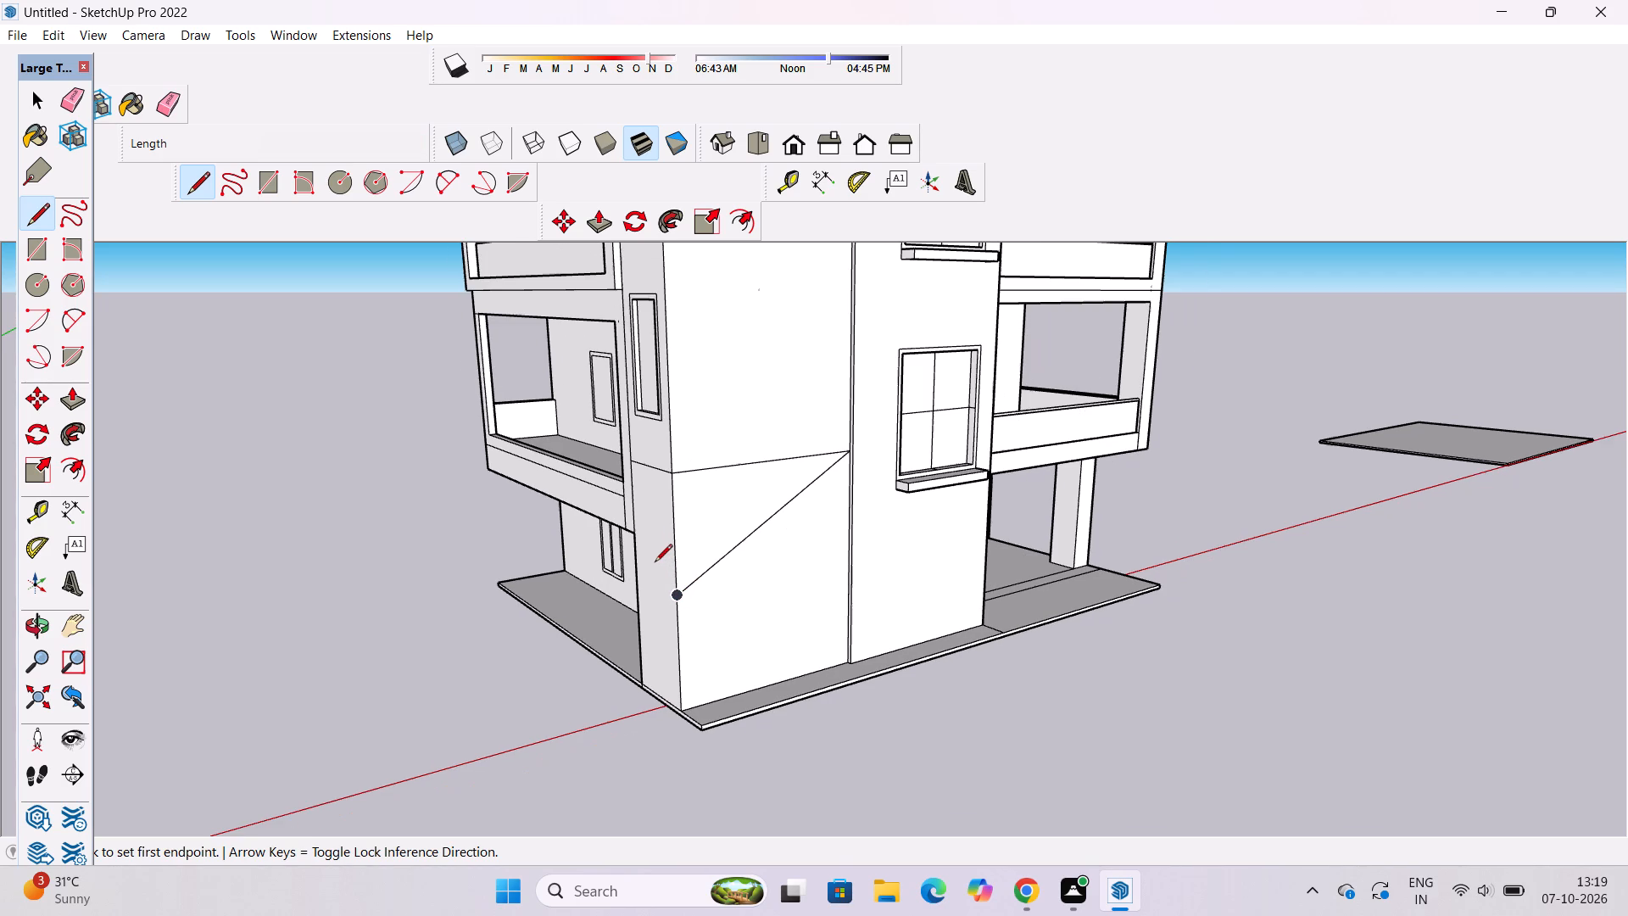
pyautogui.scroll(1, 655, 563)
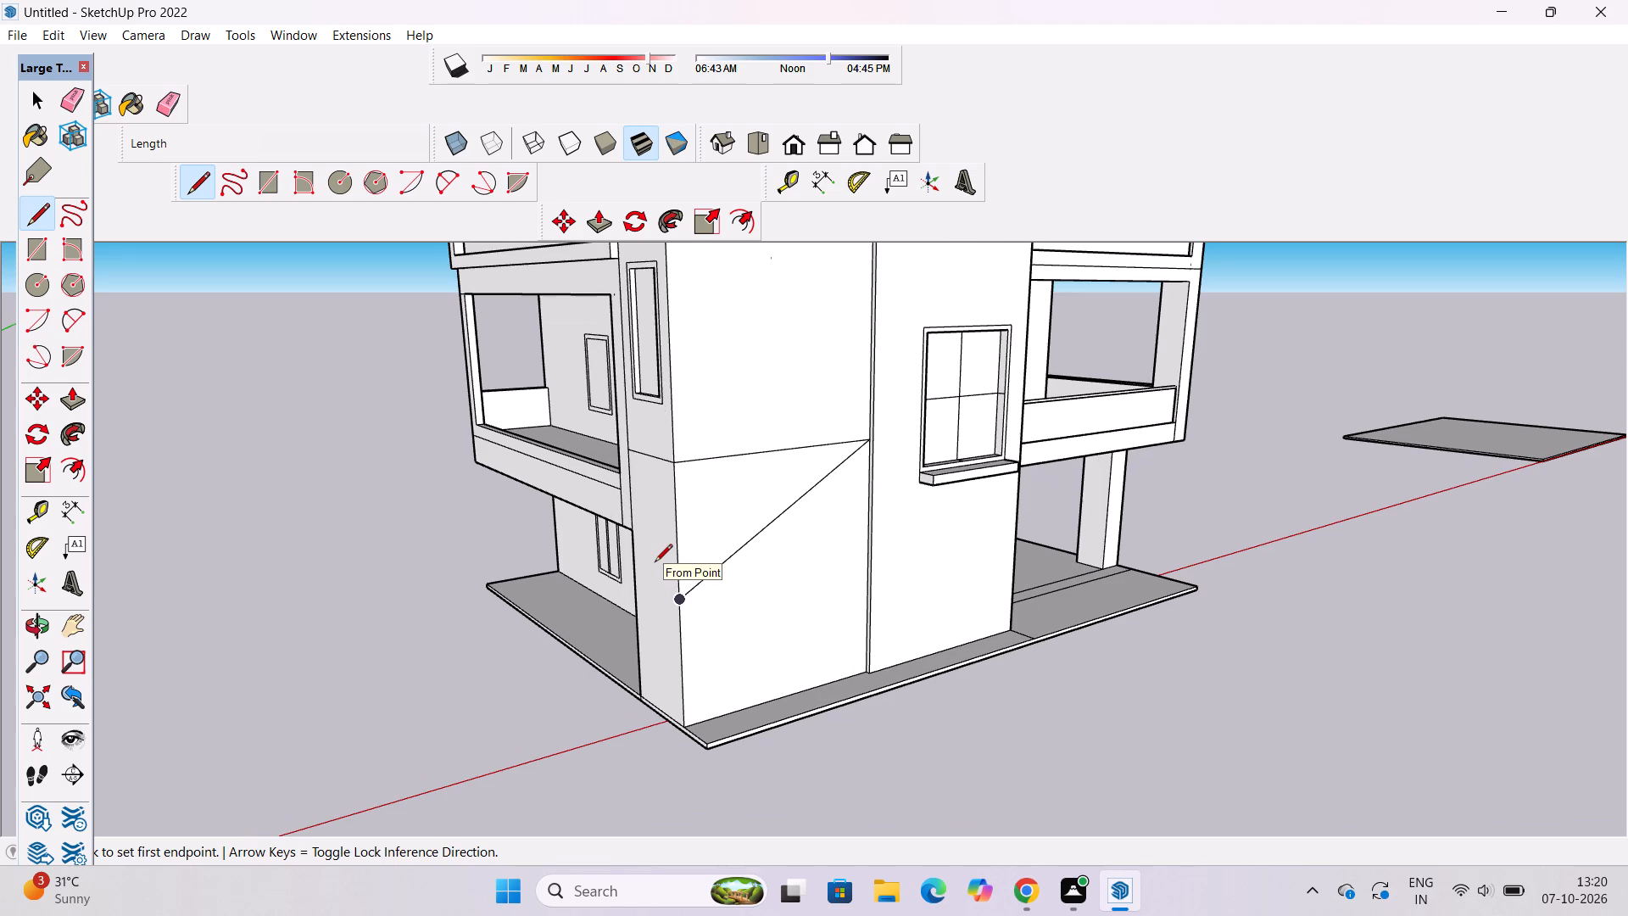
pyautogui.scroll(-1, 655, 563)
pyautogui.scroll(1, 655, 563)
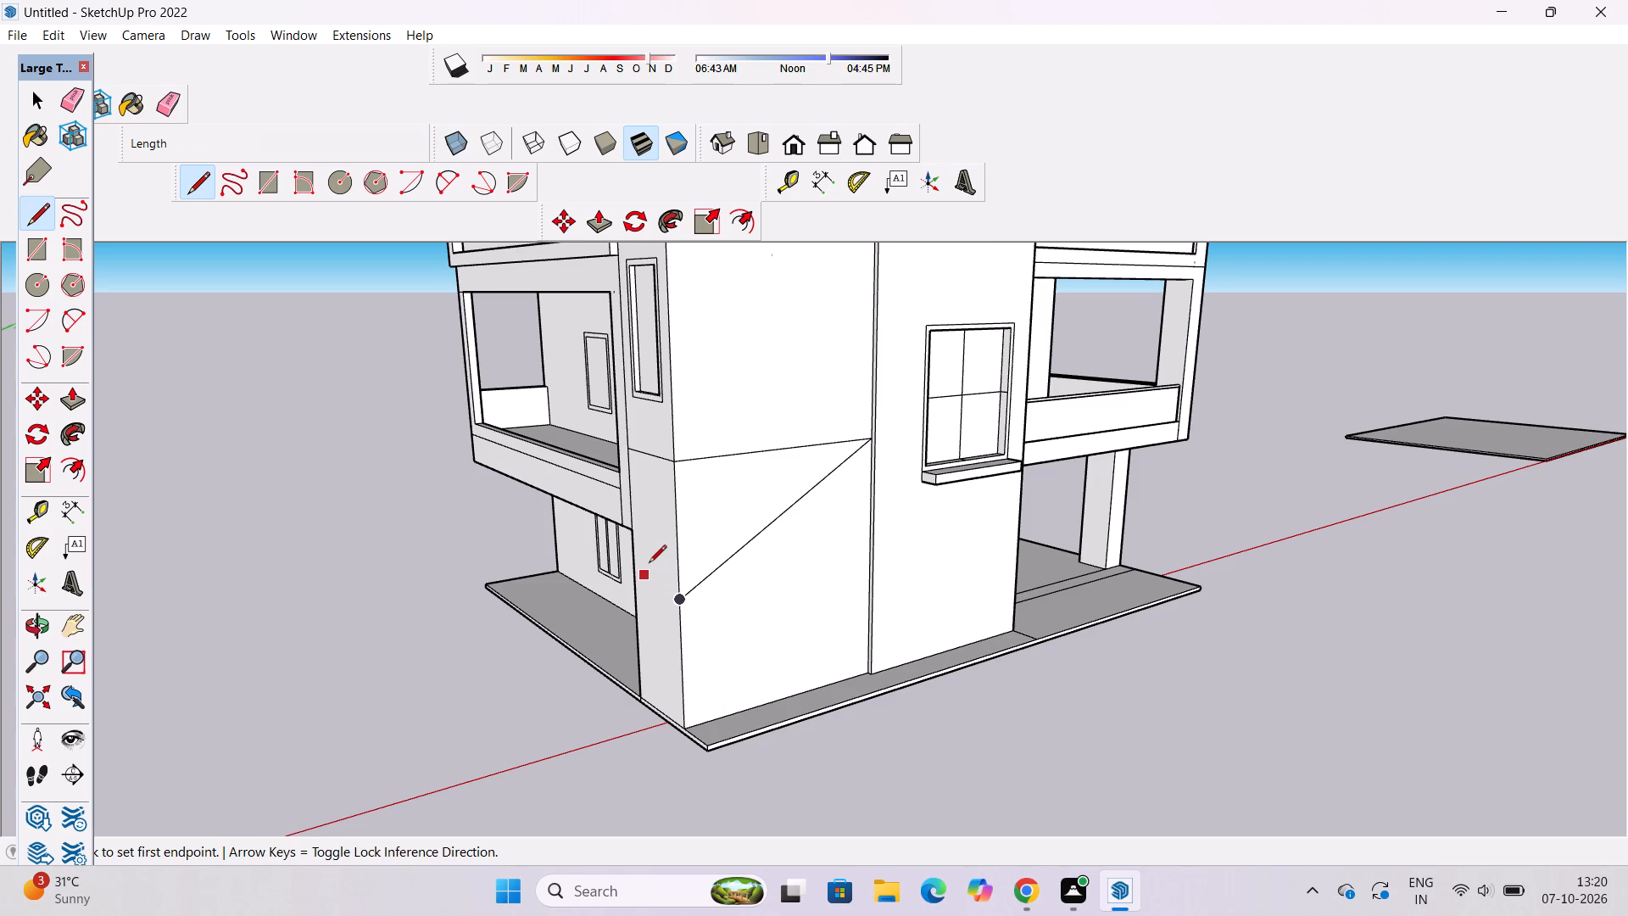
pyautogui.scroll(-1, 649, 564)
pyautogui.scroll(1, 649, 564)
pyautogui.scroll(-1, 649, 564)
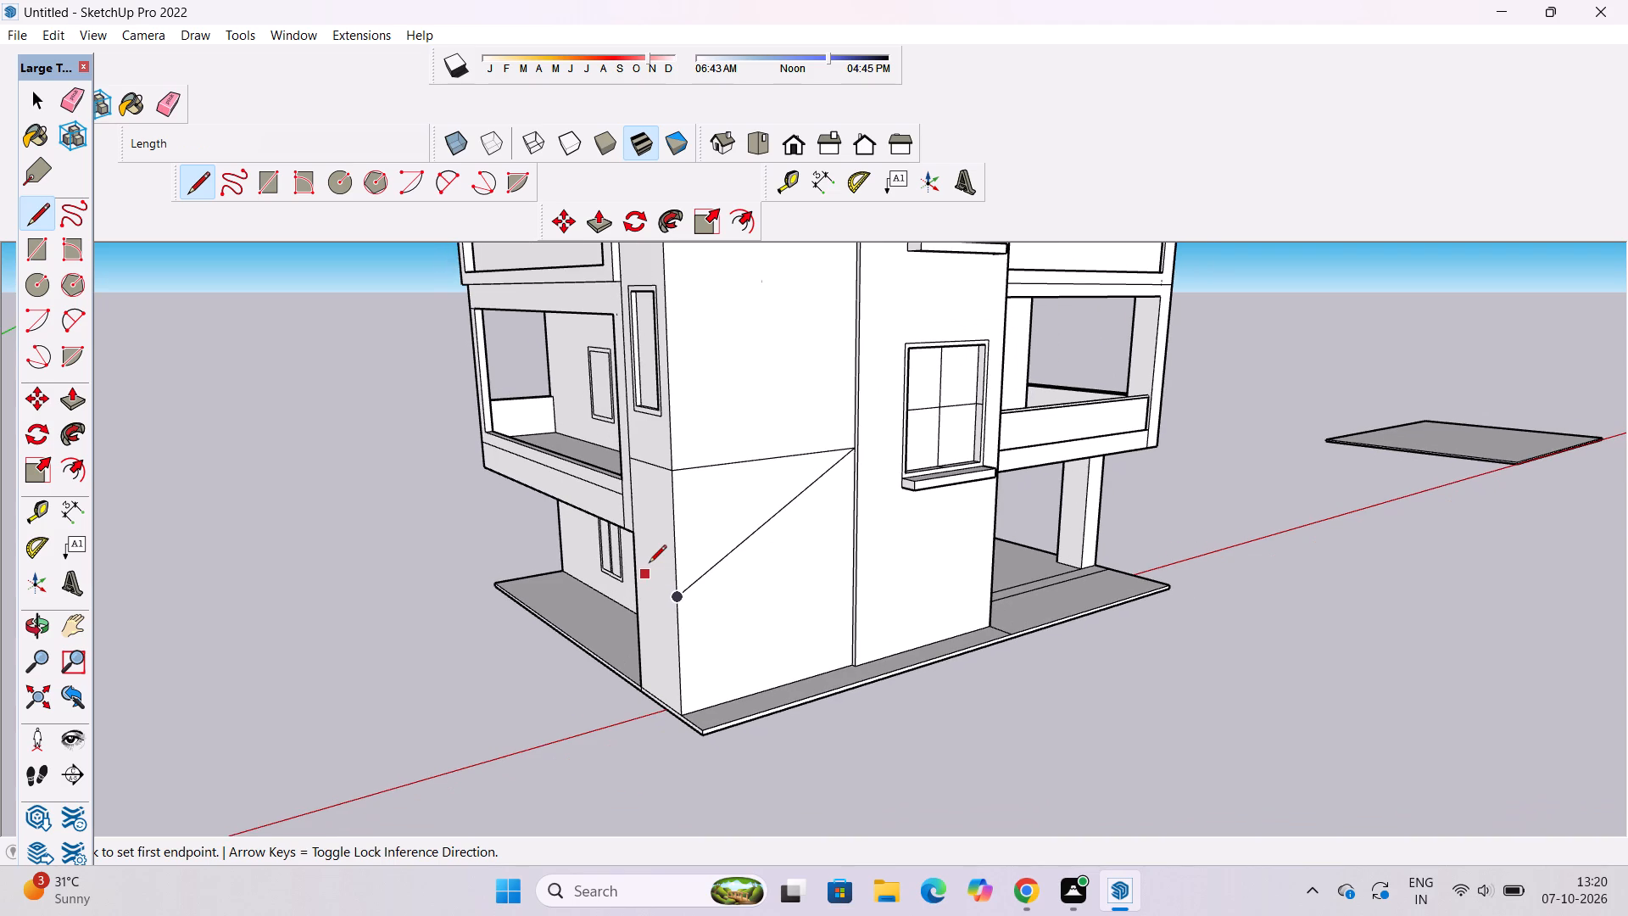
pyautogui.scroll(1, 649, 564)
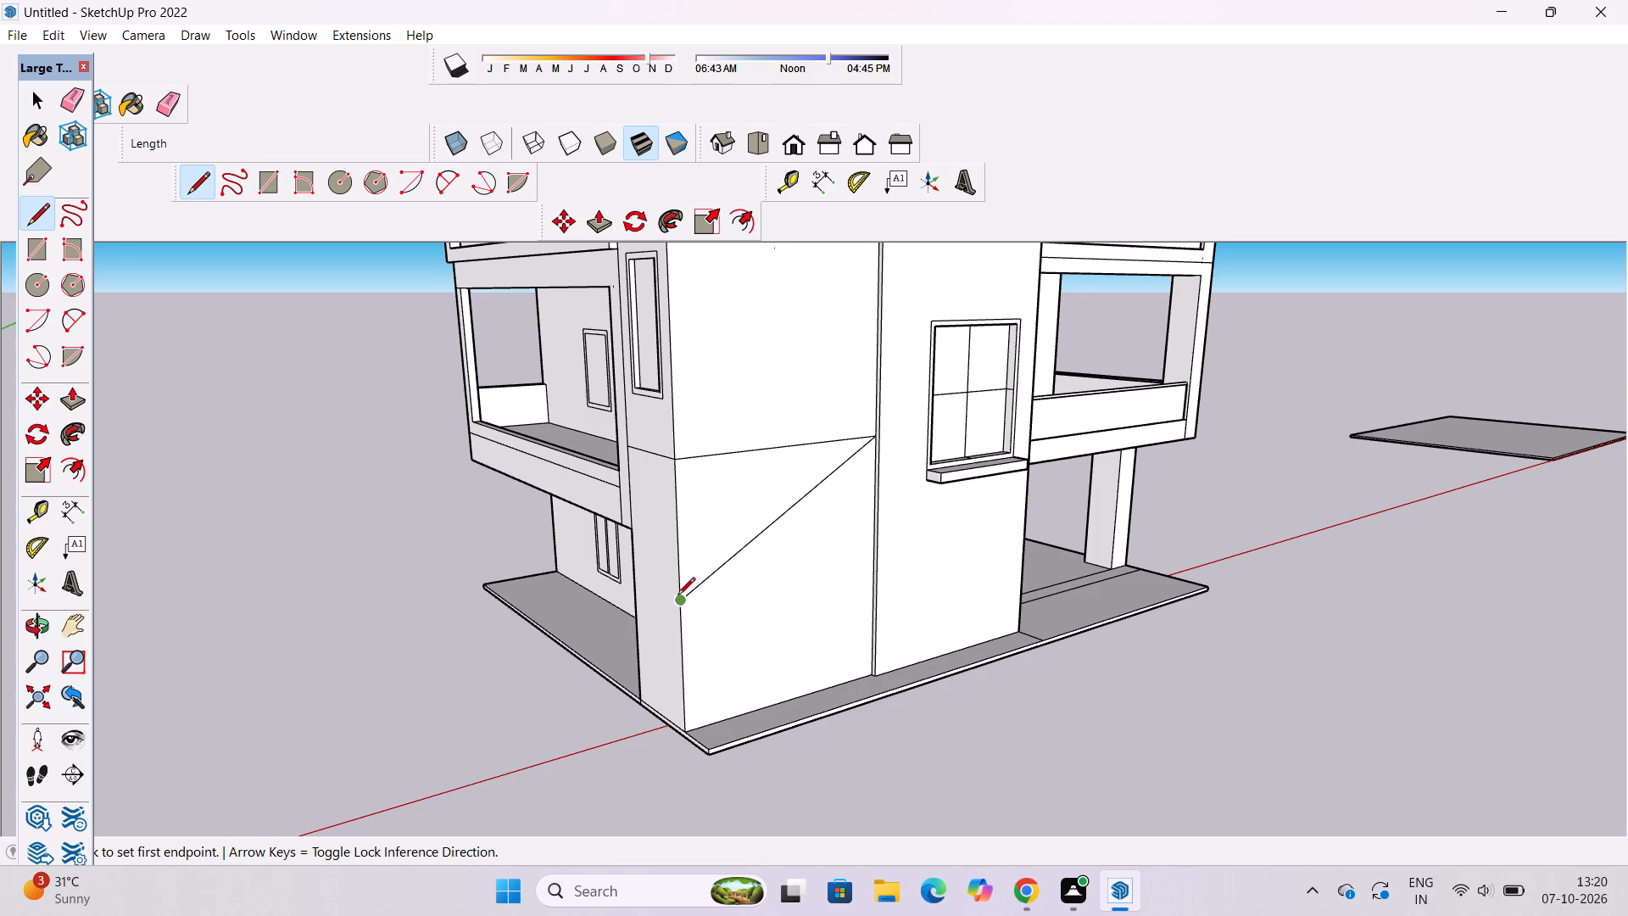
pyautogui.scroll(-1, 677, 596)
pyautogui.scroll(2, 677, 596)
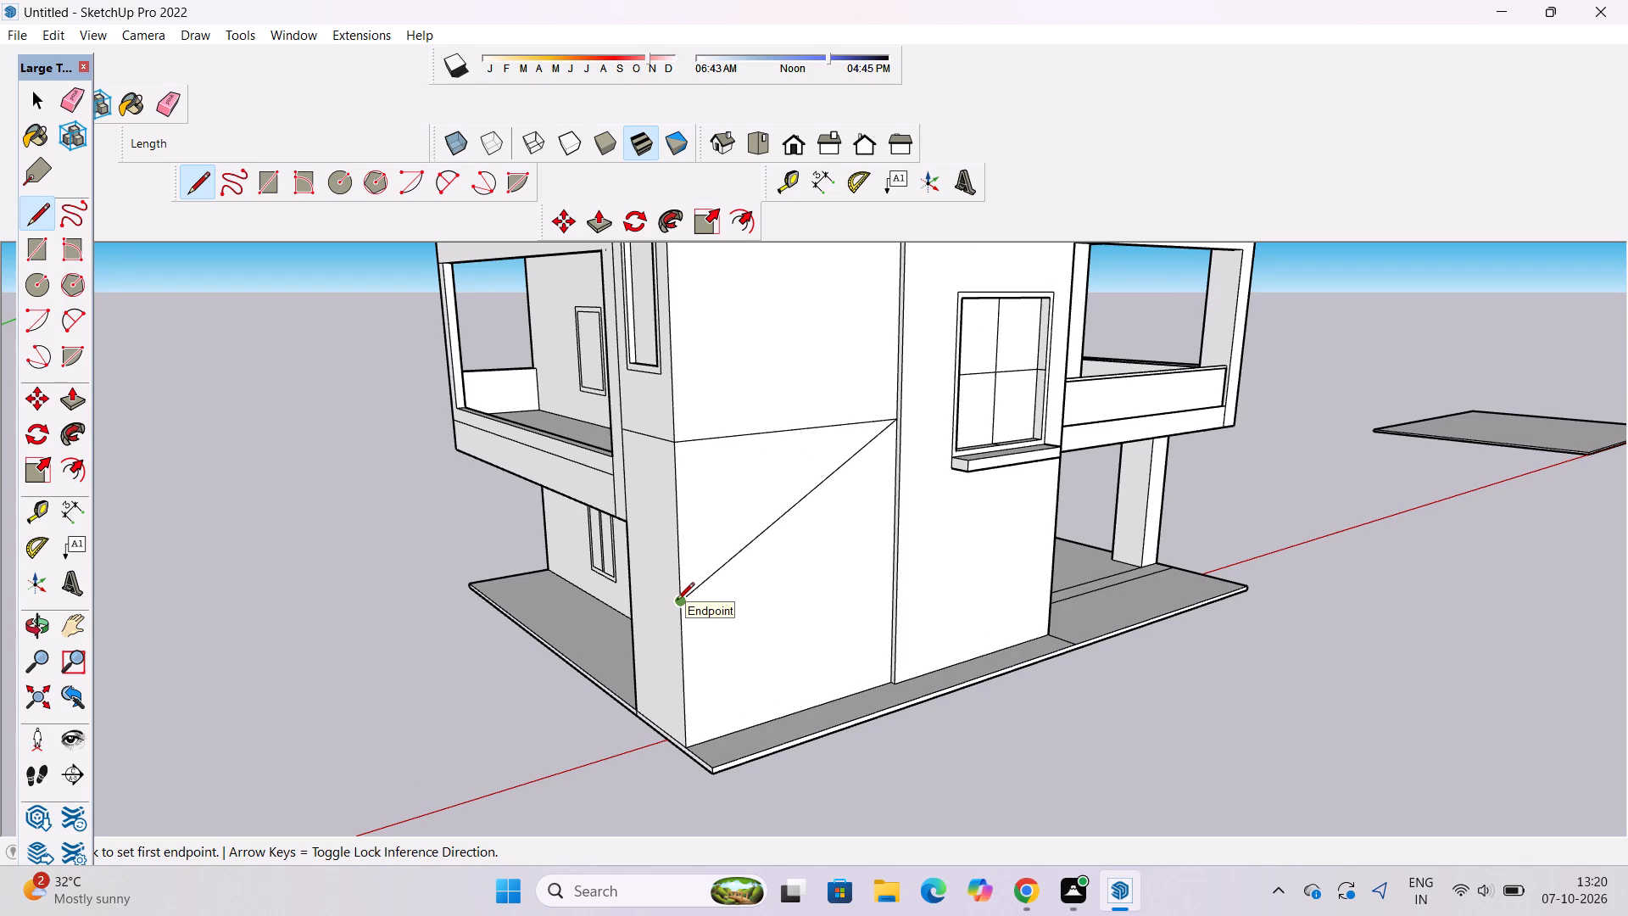
# Draw a diagonal line about 29' 5" long across the narrow wall face, from the corner diagonal's end up to the horizontal line's outer end.
pyautogui.click(680, 606)
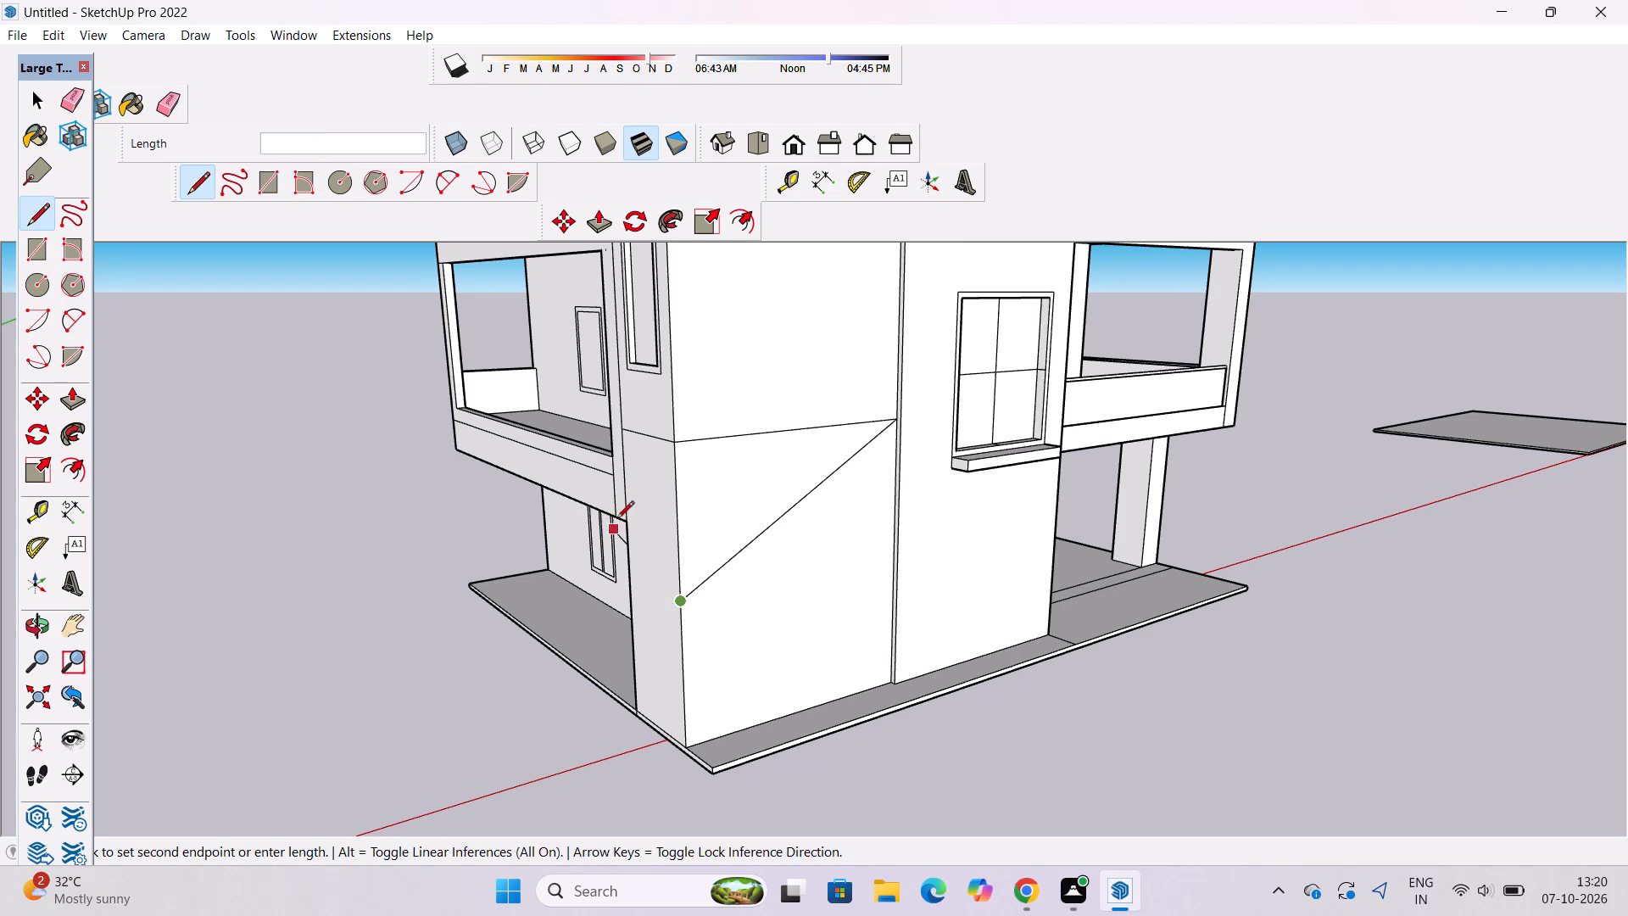
pyautogui.click(627, 429)
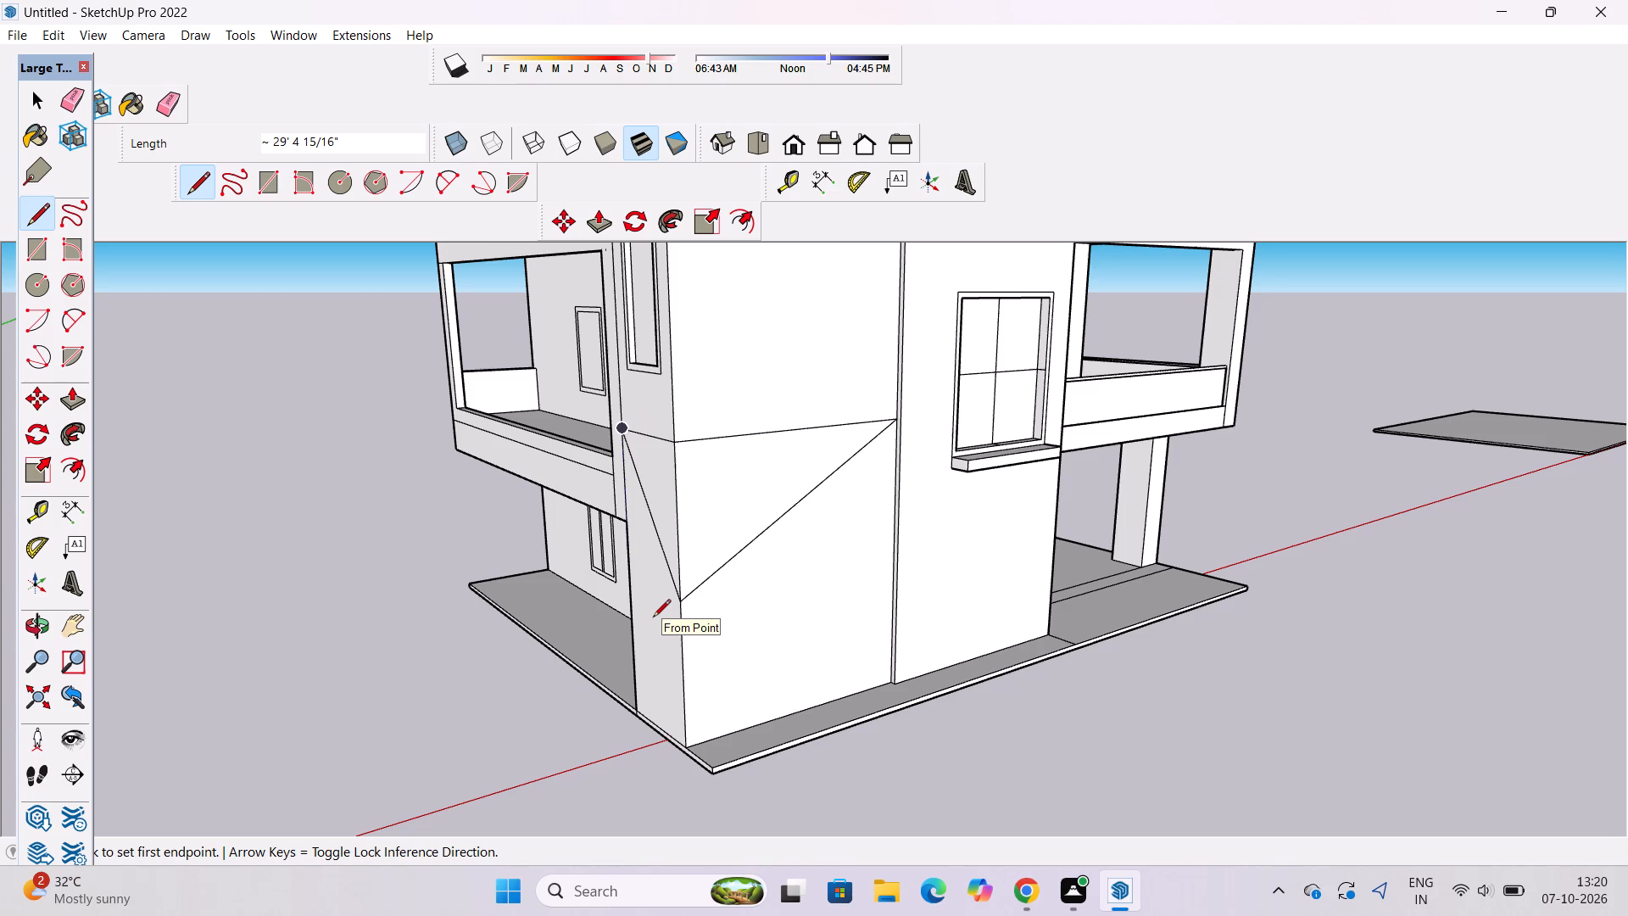
# Draw a second, lower diagonal about 46' 2" long across the wide wall, from the vertical joint to the lower corner edge's midpoint.
pyautogui.click(893, 522)
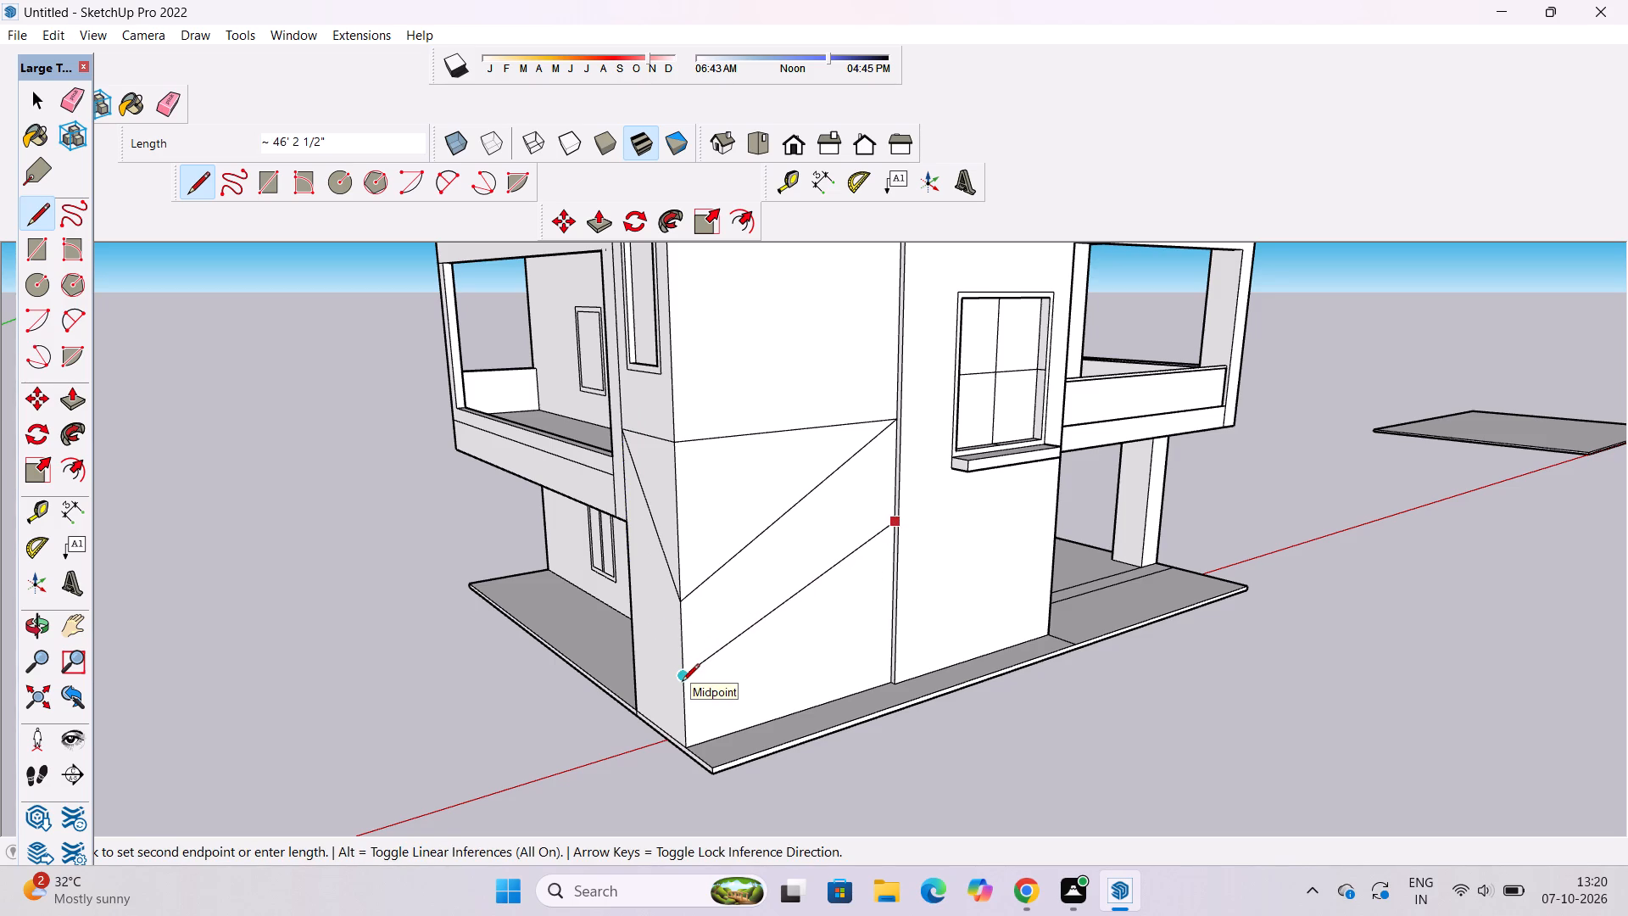
pyautogui.click(680, 677)
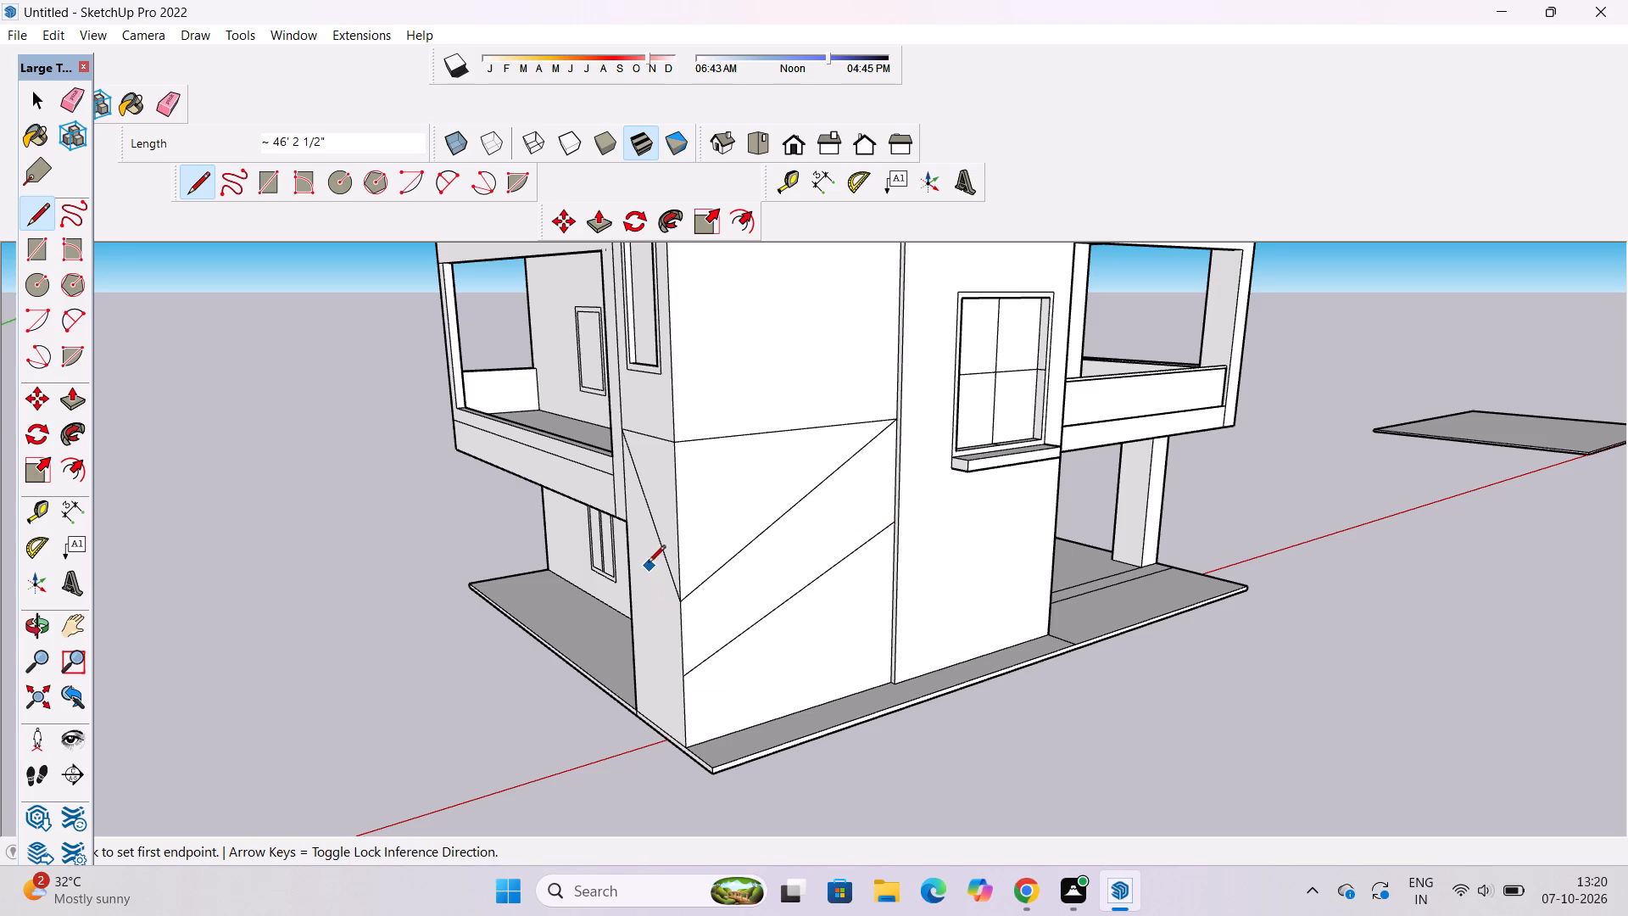
# Continue the lower diagonal from the corner edge up across the narrow wall face to its outer edge, about 24' 10" long.
pyautogui.click(678, 679)
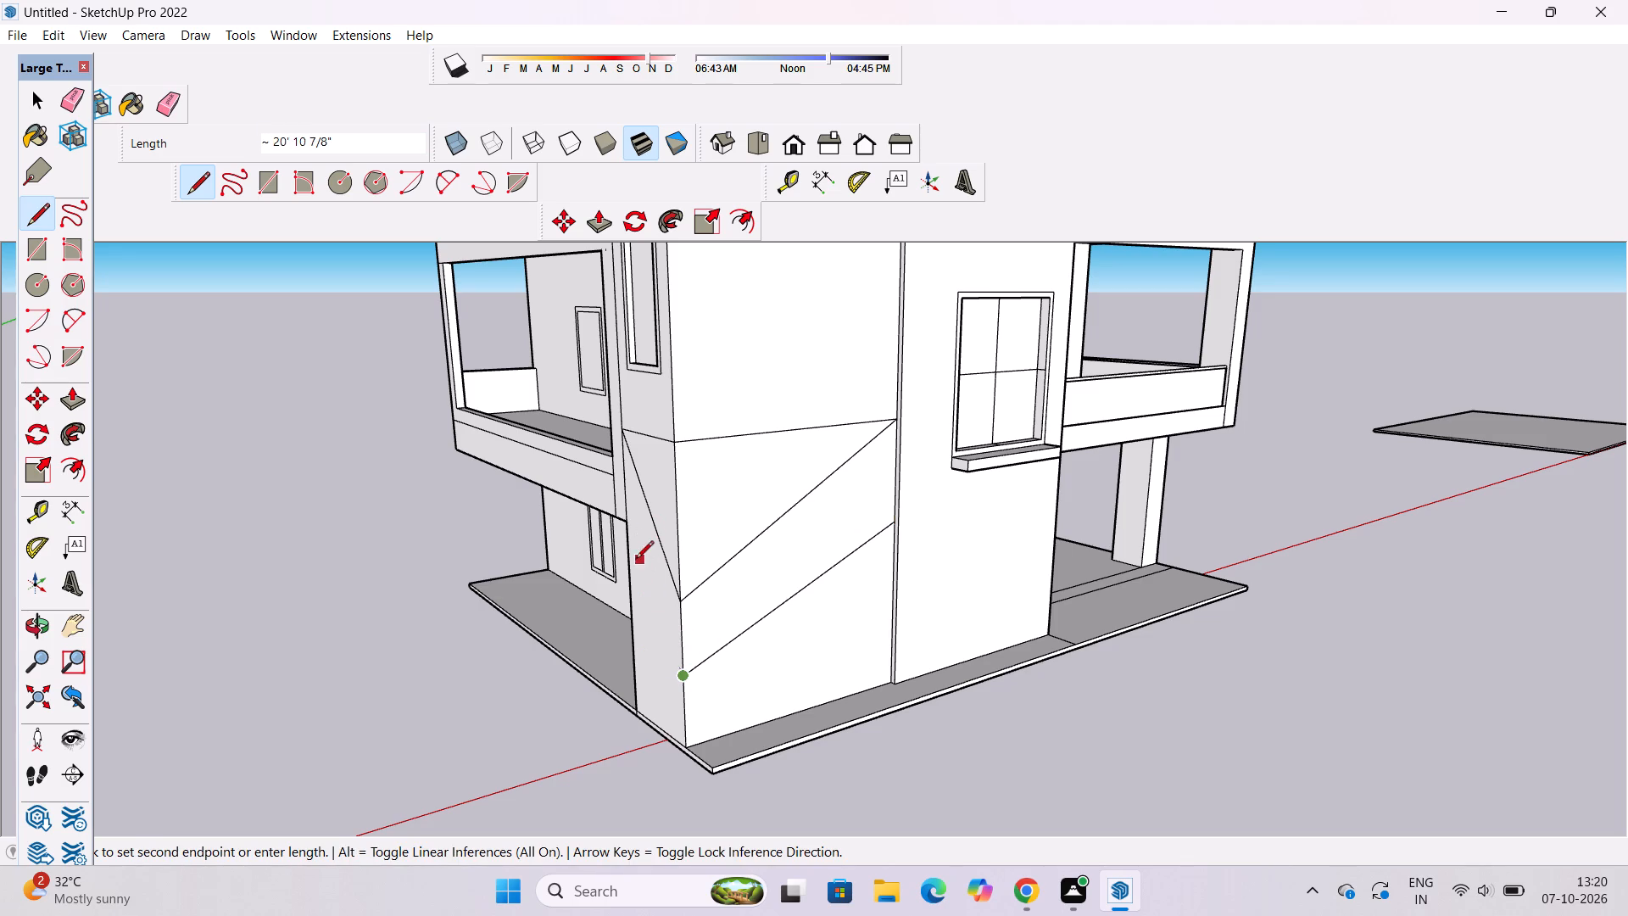
pyautogui.scroll(5, 633, 541)
pyautogui.click(633, 541)
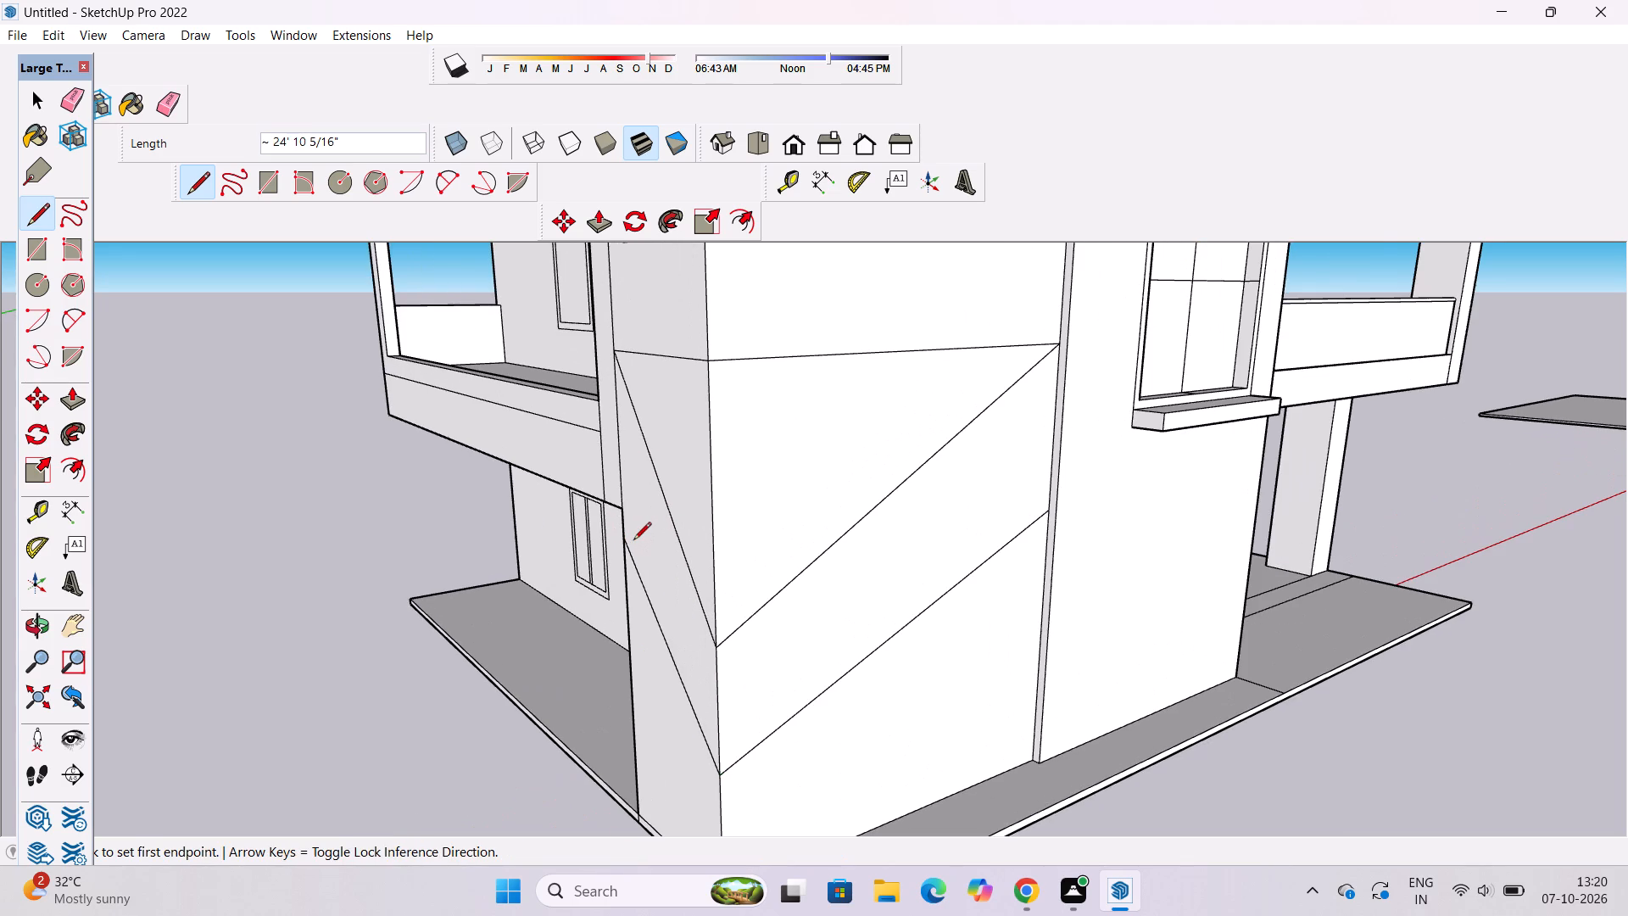
pyautogui.press('space')
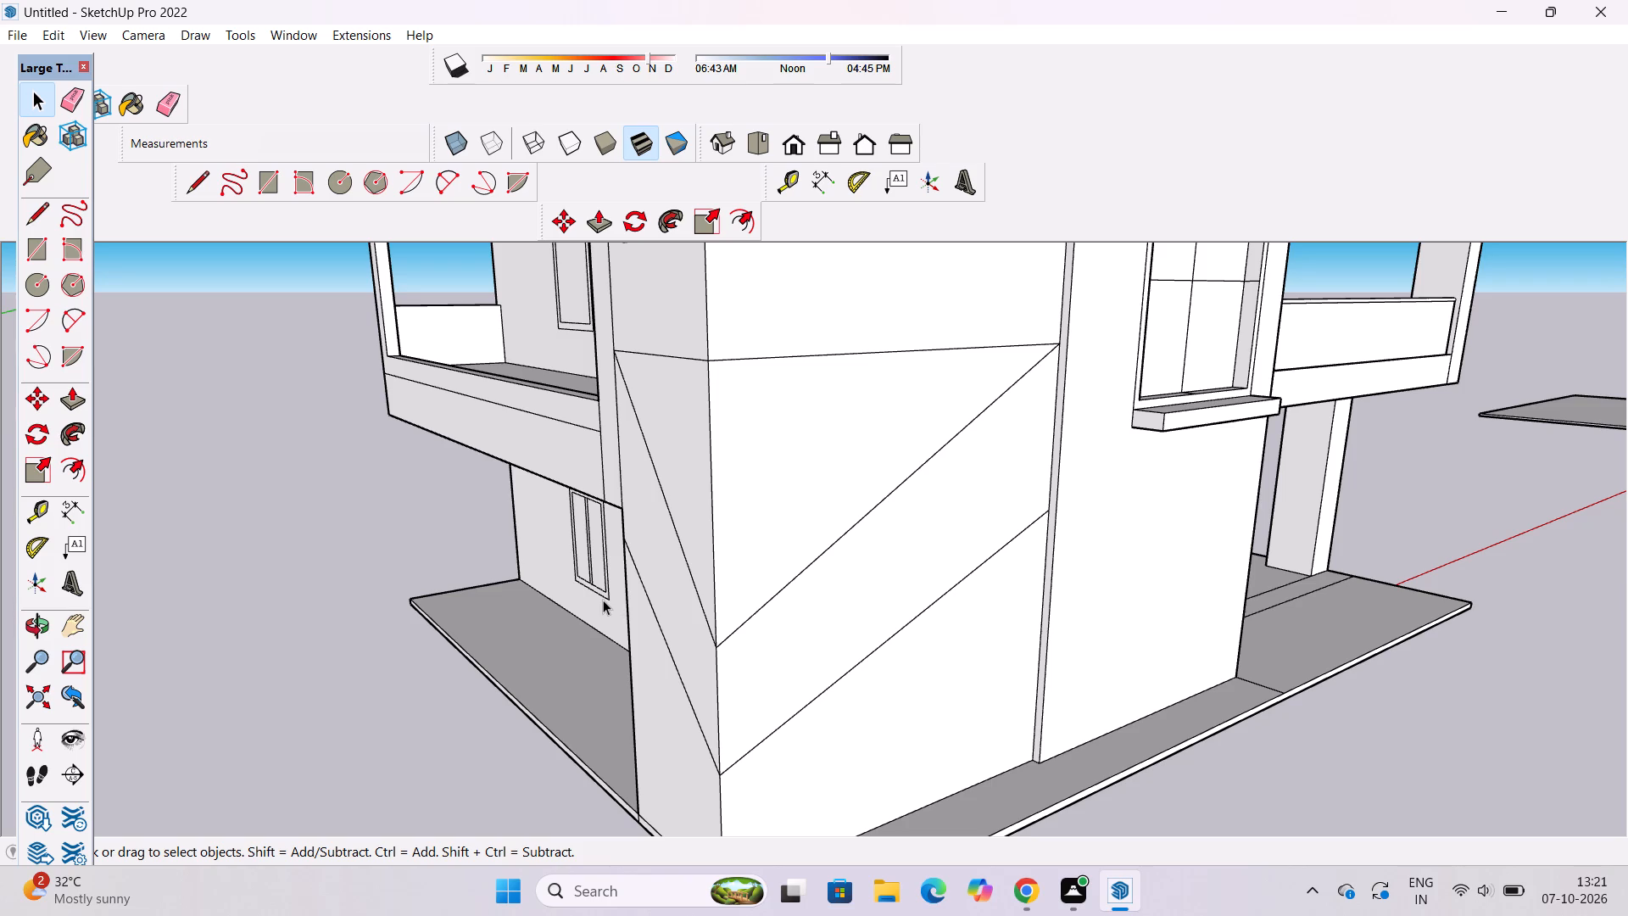
# Examine the diagonal lines on both lower corner wall faces from several angles.
pyautogui.scroll(-5, 617, 589)
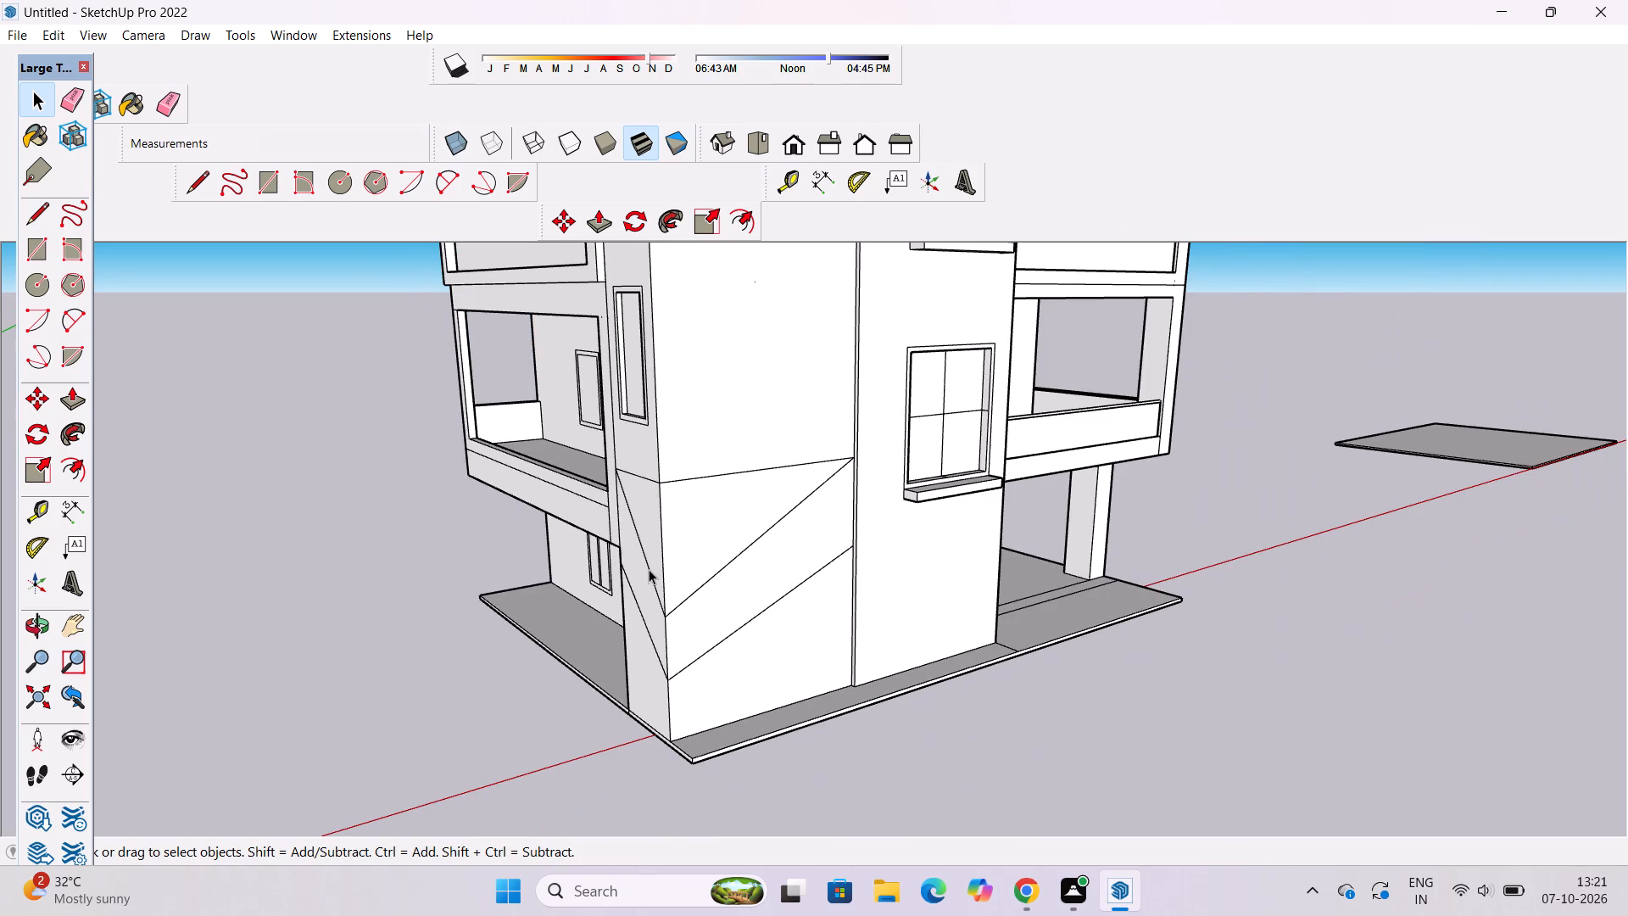
pyautogui.press('space')
pyautogui.press('o')
pyautogui.scroll(-3, 714, 585)
pyautogui.keyDown('shift'); pyautogui.moveTo(768, 584); pyautogui.dragTo(720, 639); pyautogui.keyUp('shift')
pyautogui.moveTo(722, 645); pyautogui.dragTo(605, 651)
pyautogui.scroll(2, 605, 651)
pyautogui.keyDown('shift'); pyautogui.moveTo(593, 659); pyautogui.dragTo(623, 617); pyautogui.keyUp('shift')
pyautogui.moveTo(597, 634); pyautogui.dragTo(690, 656)
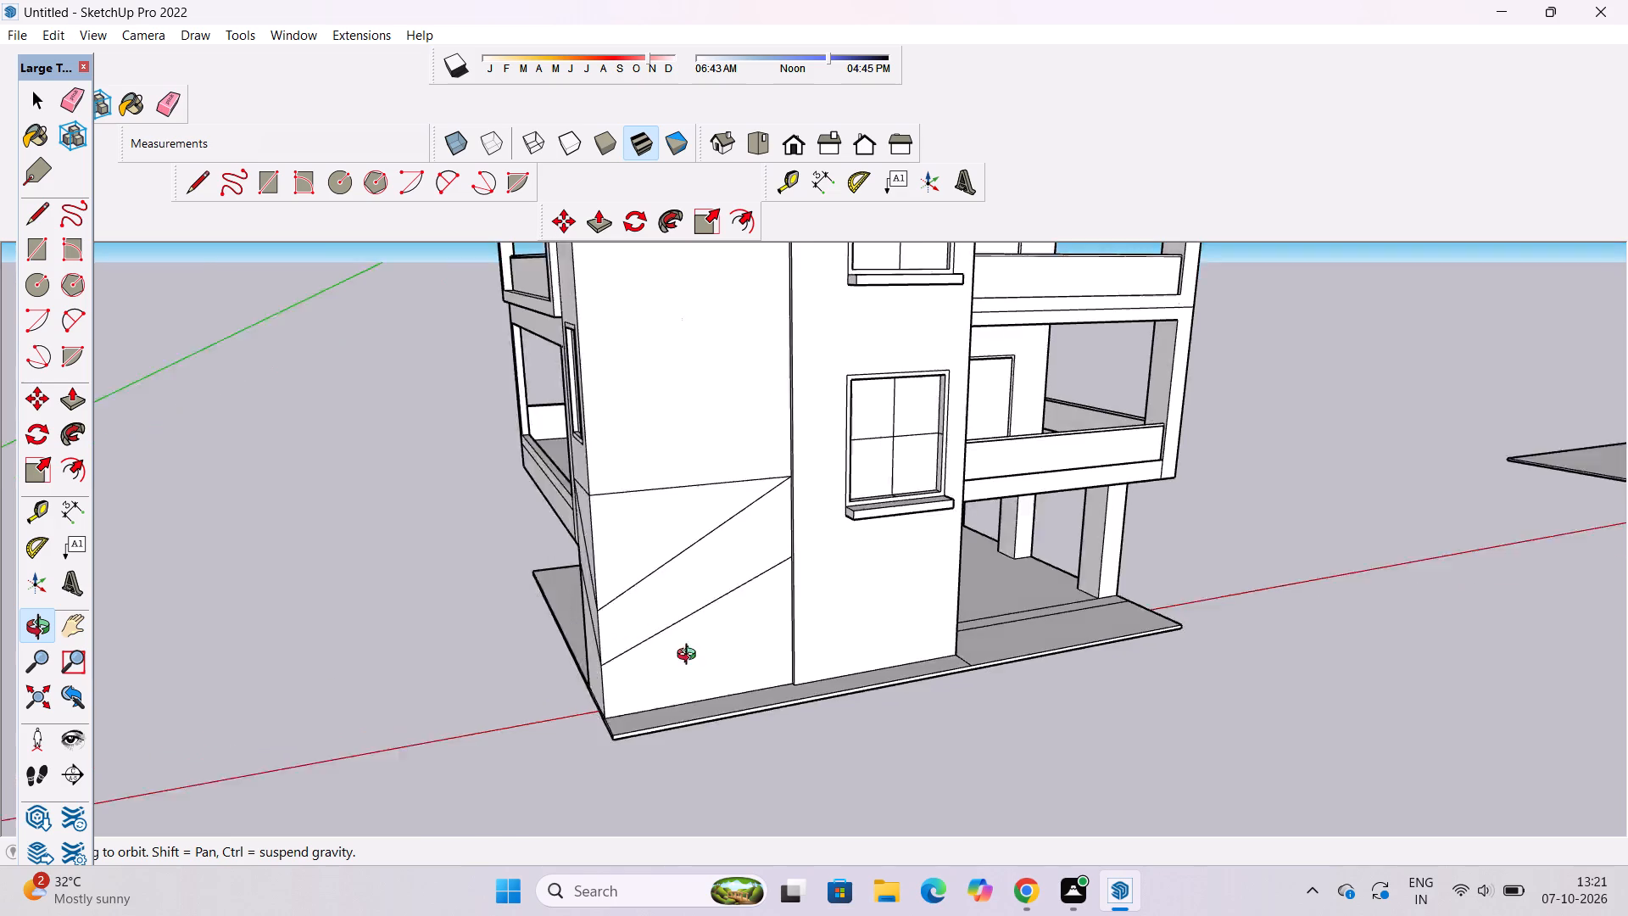
pyautogui.moveTo(690, 656); pyautogui.dragTo(750, 664)
pyautogui.moveTo(770, 658); pyautogui.dragTo(708, 666)
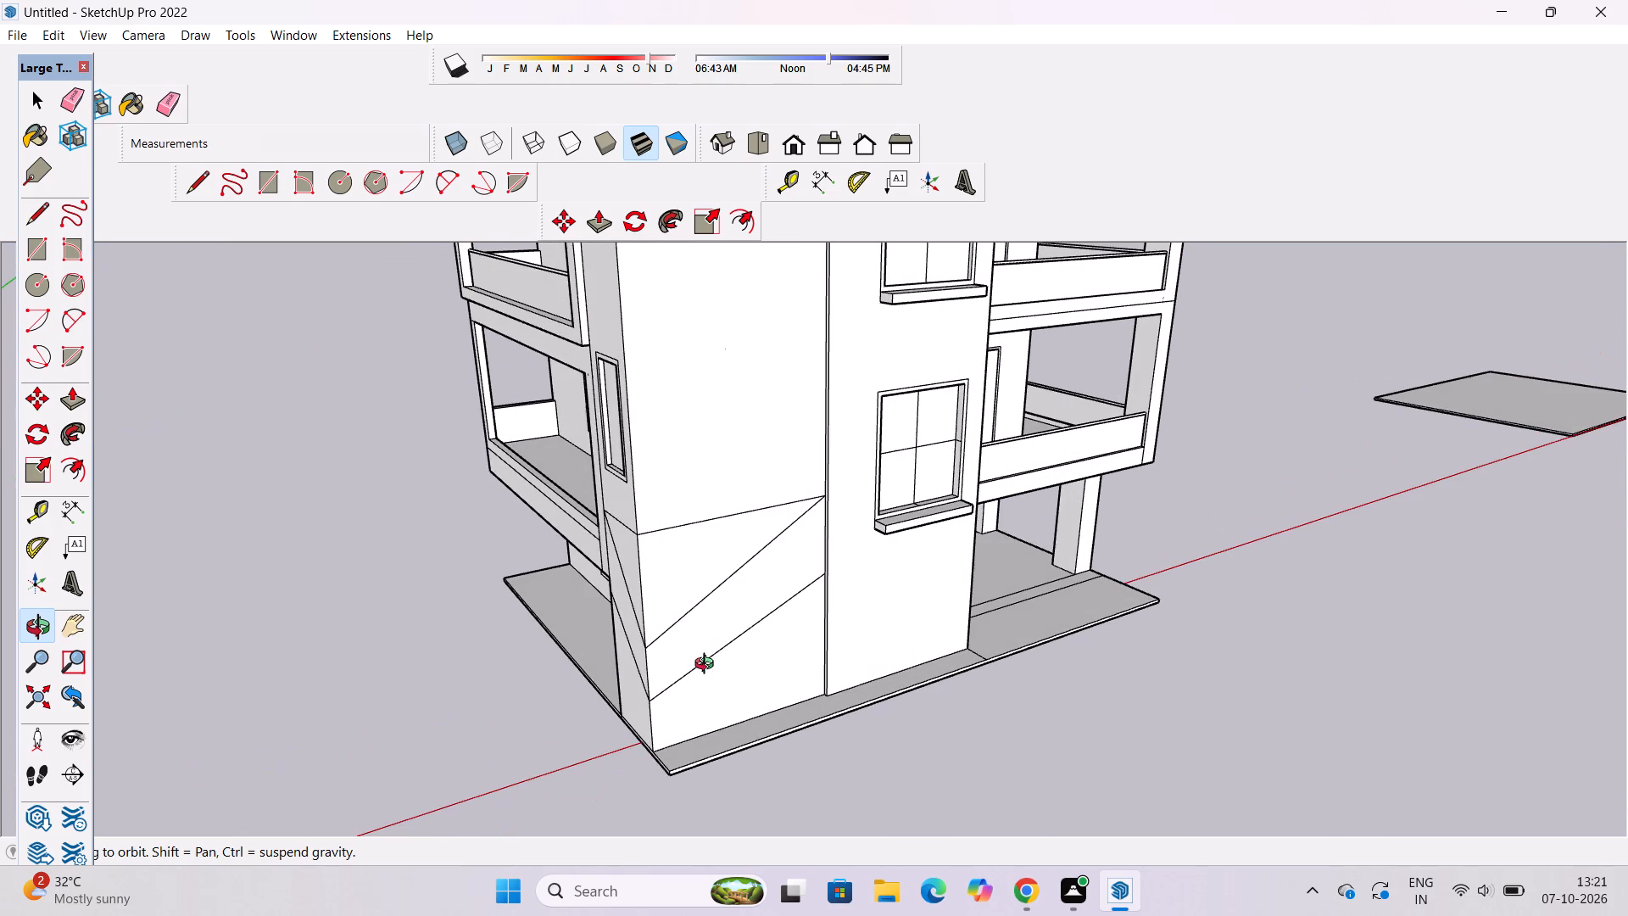
pyautogui.keyDown('shift'); pyautogui.moveTo(708, 666); pyautogui.dragTo(677, 685); pyautogui.keyUp('shift')
pyautogui.moveTo(669, 685); pyautogui.dragTo(891, 677)
pyautogui.moveTo(891, 677); pyautogui.dragTo(750, 669)
pyautogui.moveTo(682, 673); pyautogui.dragTo(822, 695)
pyautogui.moveTo(822, 695); pyautogui.dragTo(733, 695)
pyautogui.moveTo(755, 667); pyautogui.dragTo(500, 752)
pyautogui.scroll(3, 660, 654)
pyautogui.moveTo(671, 647); pyautogui.dragTo(588, 665)
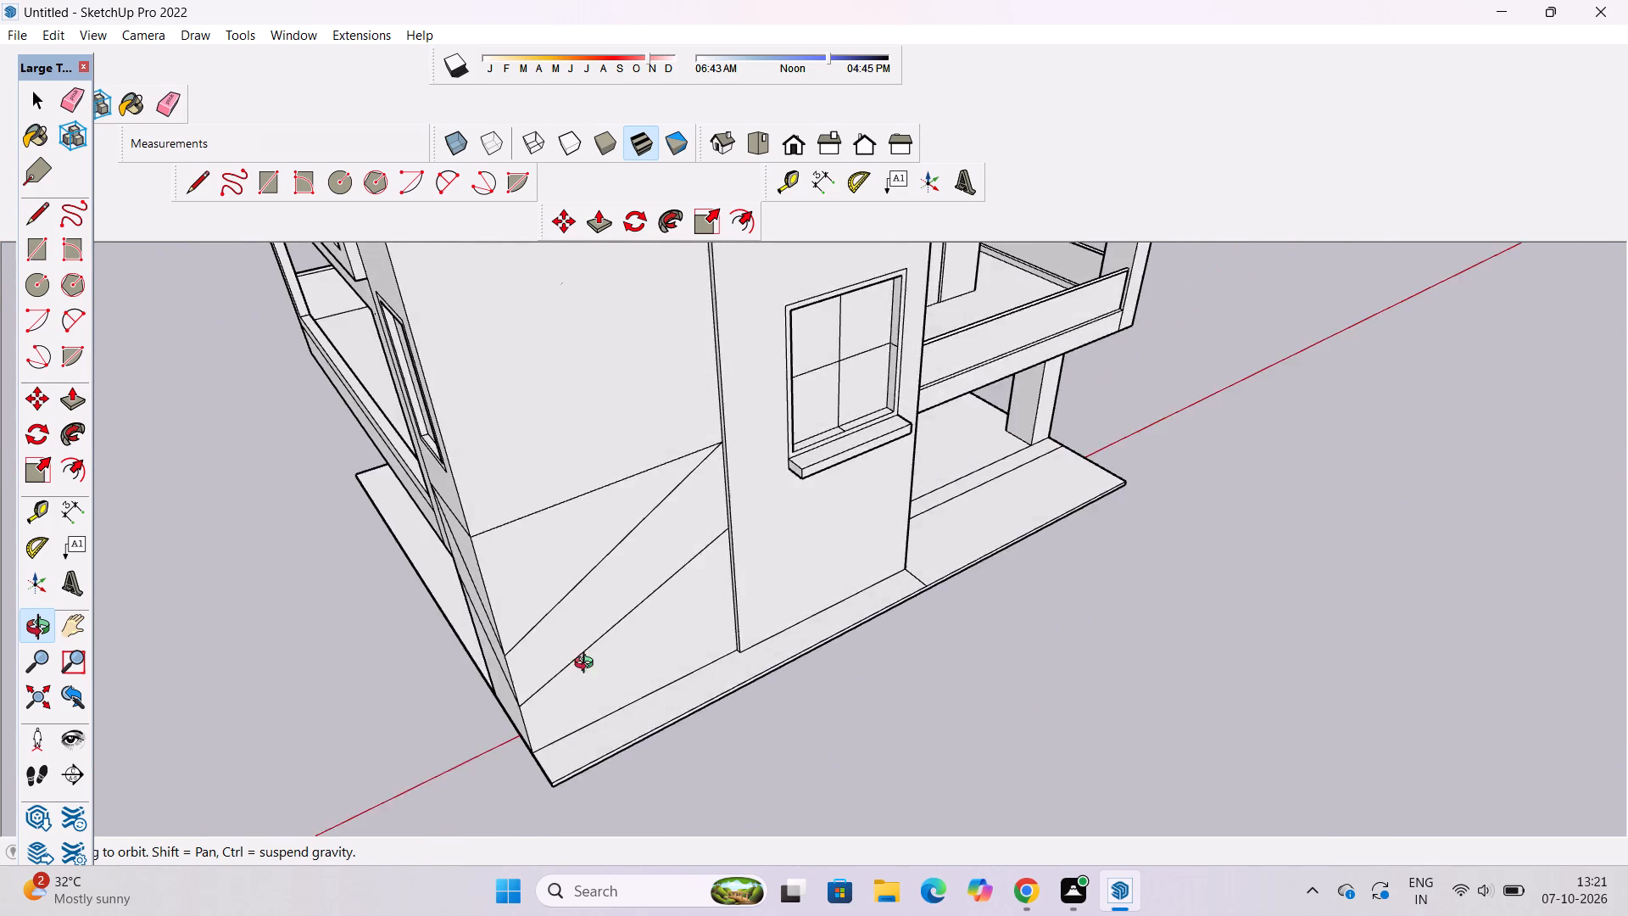
pyautogui.moveTo(588, 665); pyautogui.dragTo(654, 742)
pyautogui.keyDown('shift'); pyautogui.moveTo(644, 665); pyautogui.dragTo(636, 702); pyautogui.keyUp('shift')
pyautogui.click(636, 701)
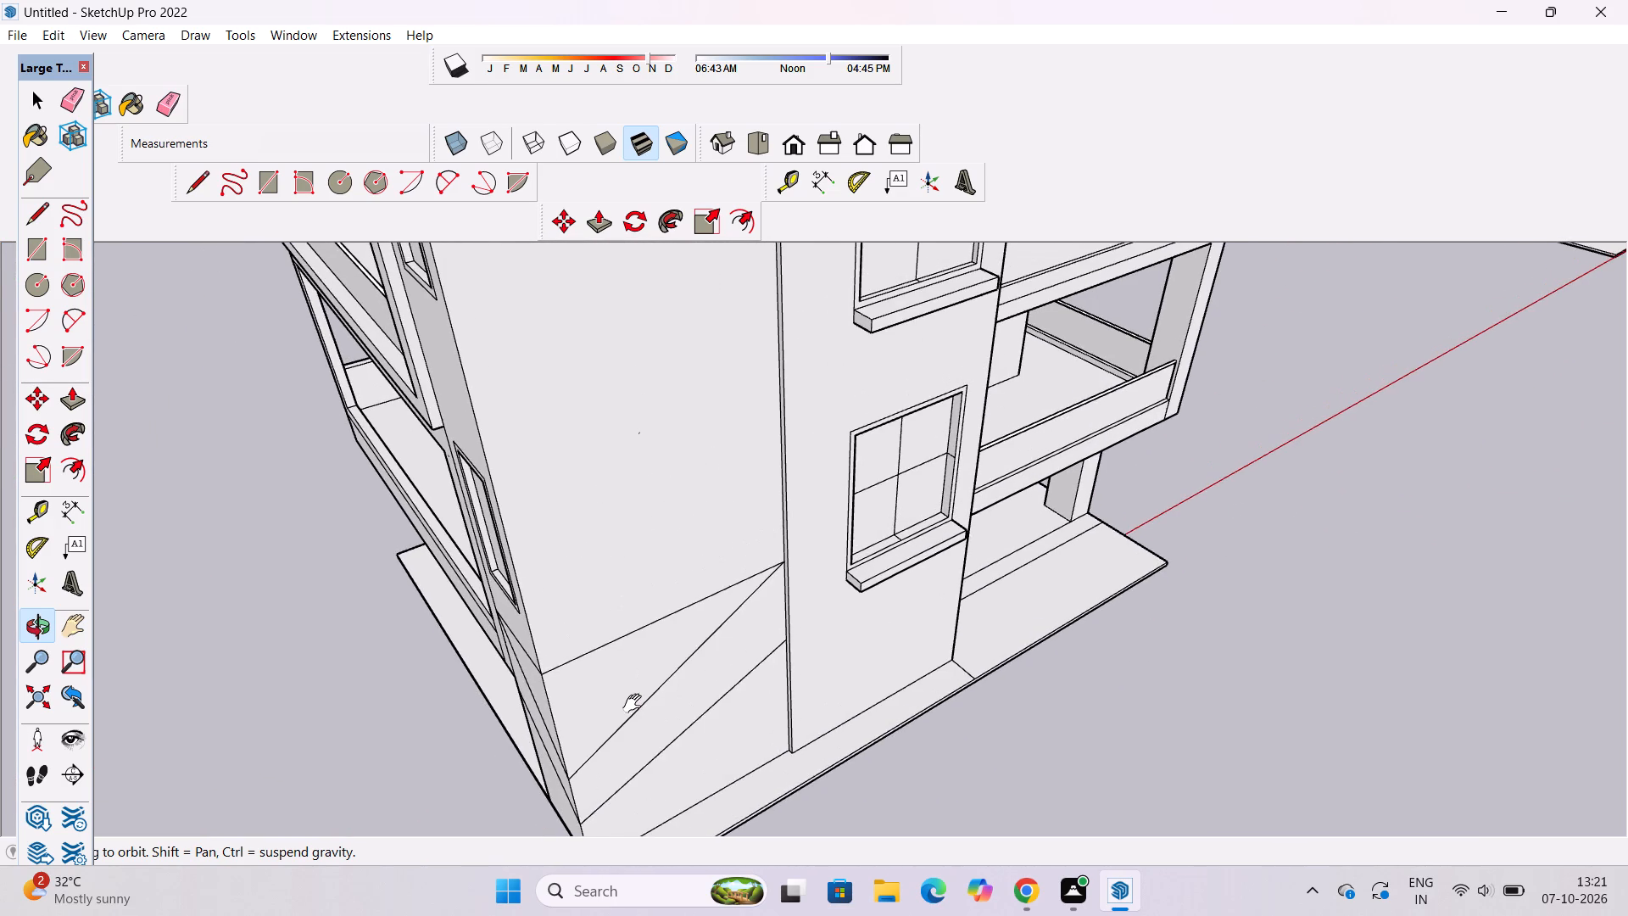